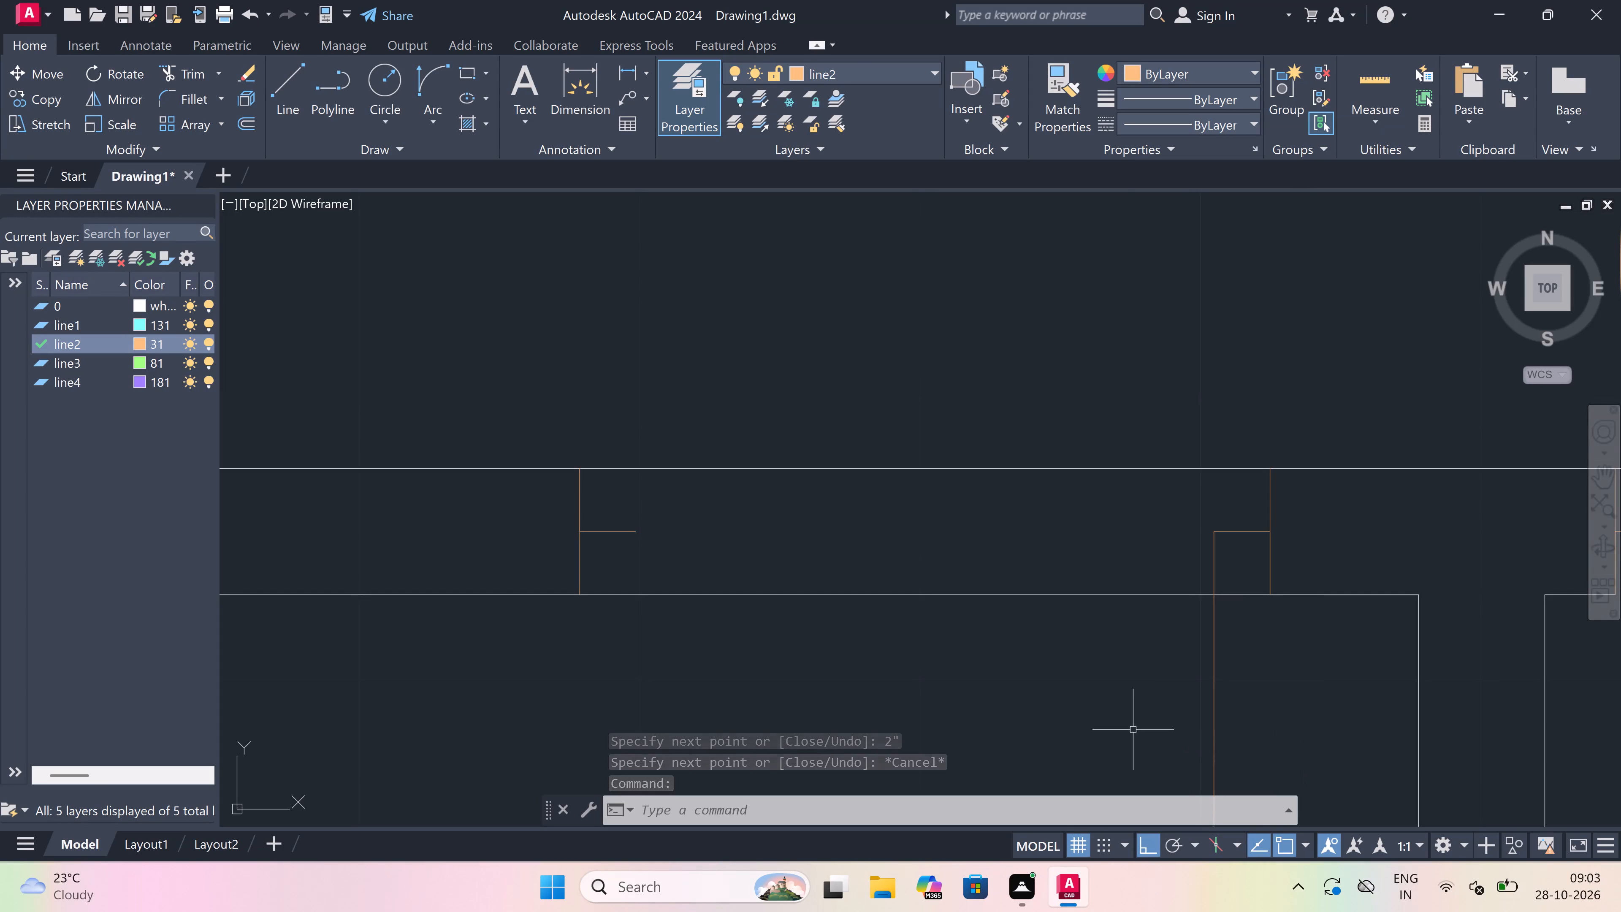
# Draw the swing arc from the new leaf's south end up to the tip of the west jamb's return.
pyautogui.scroll(-3, 759, 367)
pyautogui.scroll(1, 824, 429)
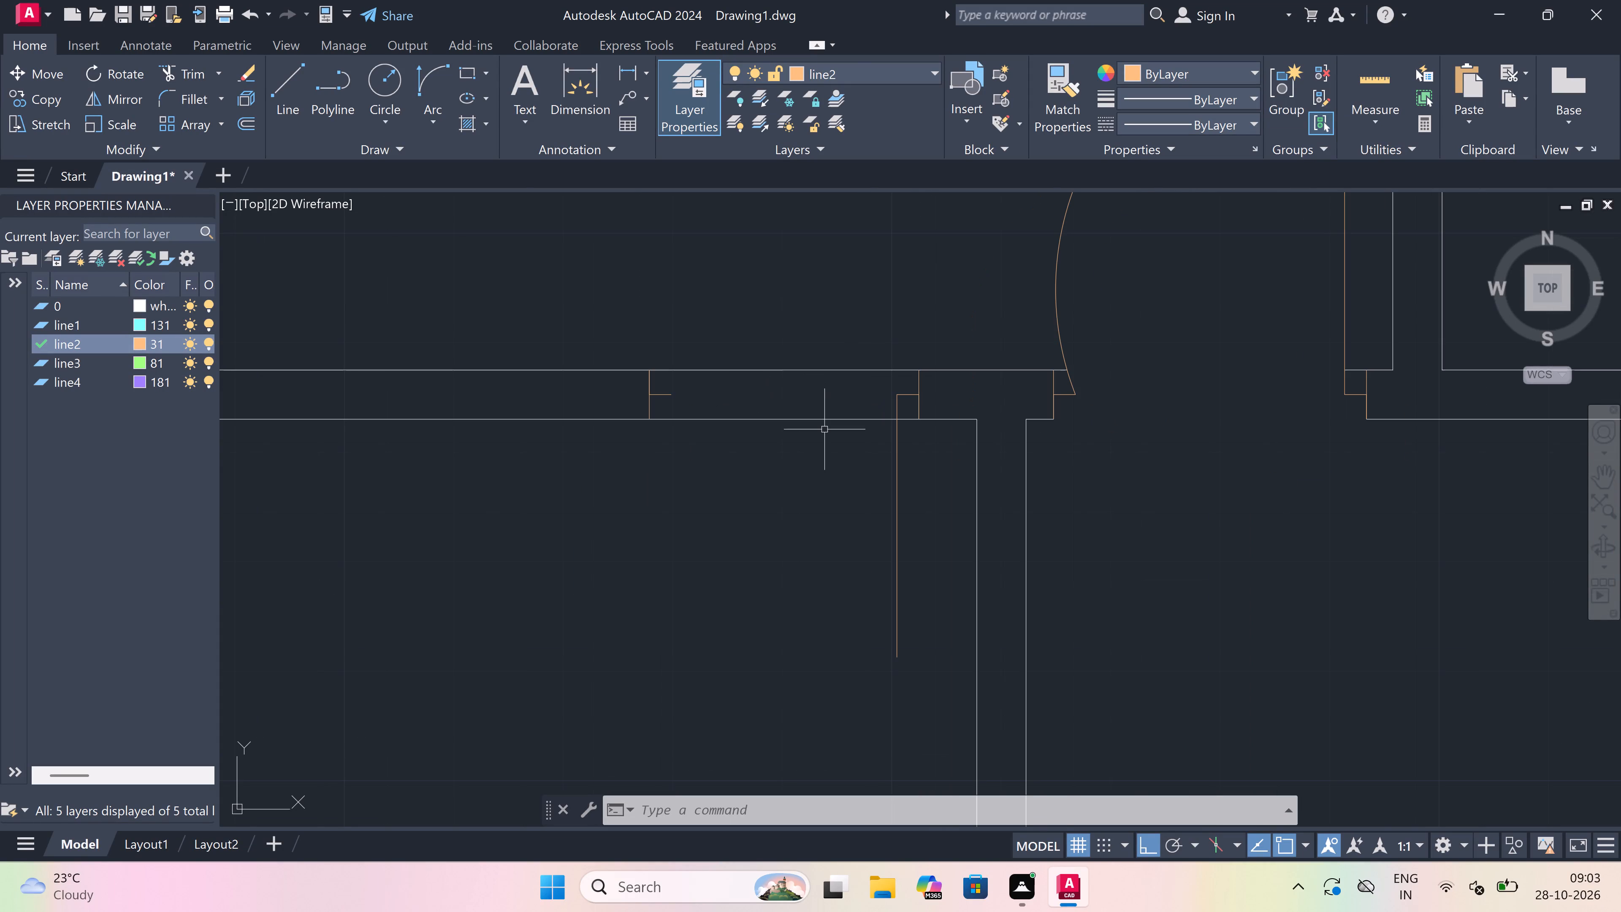
pyautogui.click(427, 79)
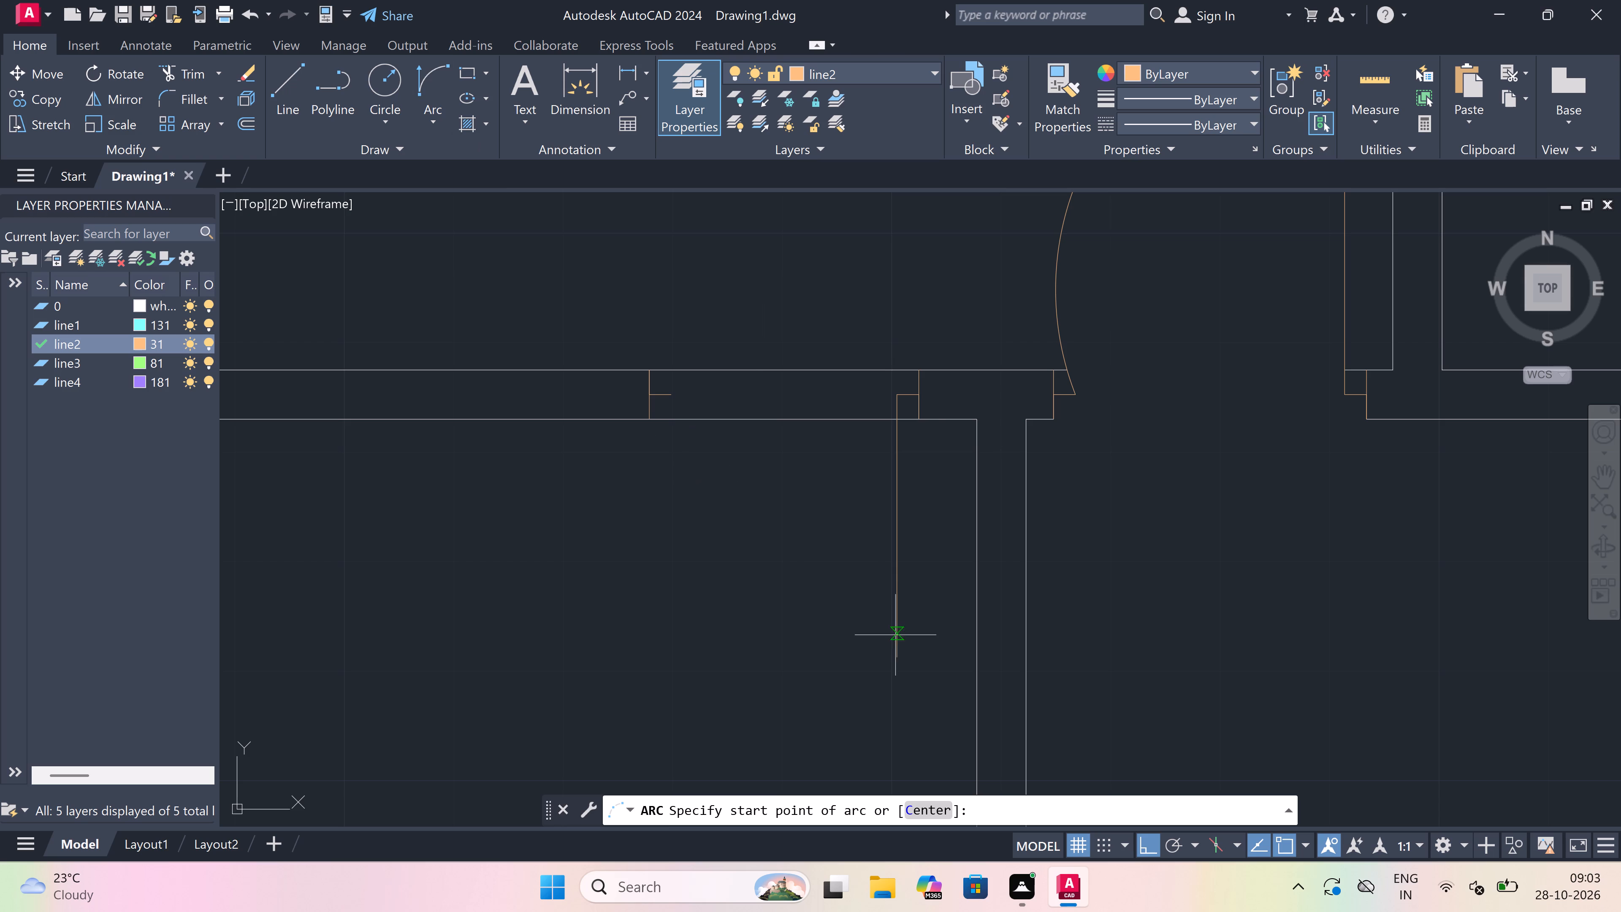
pyautogui.moveTo(901, 663); pyautogui.dragTo(857, 613)
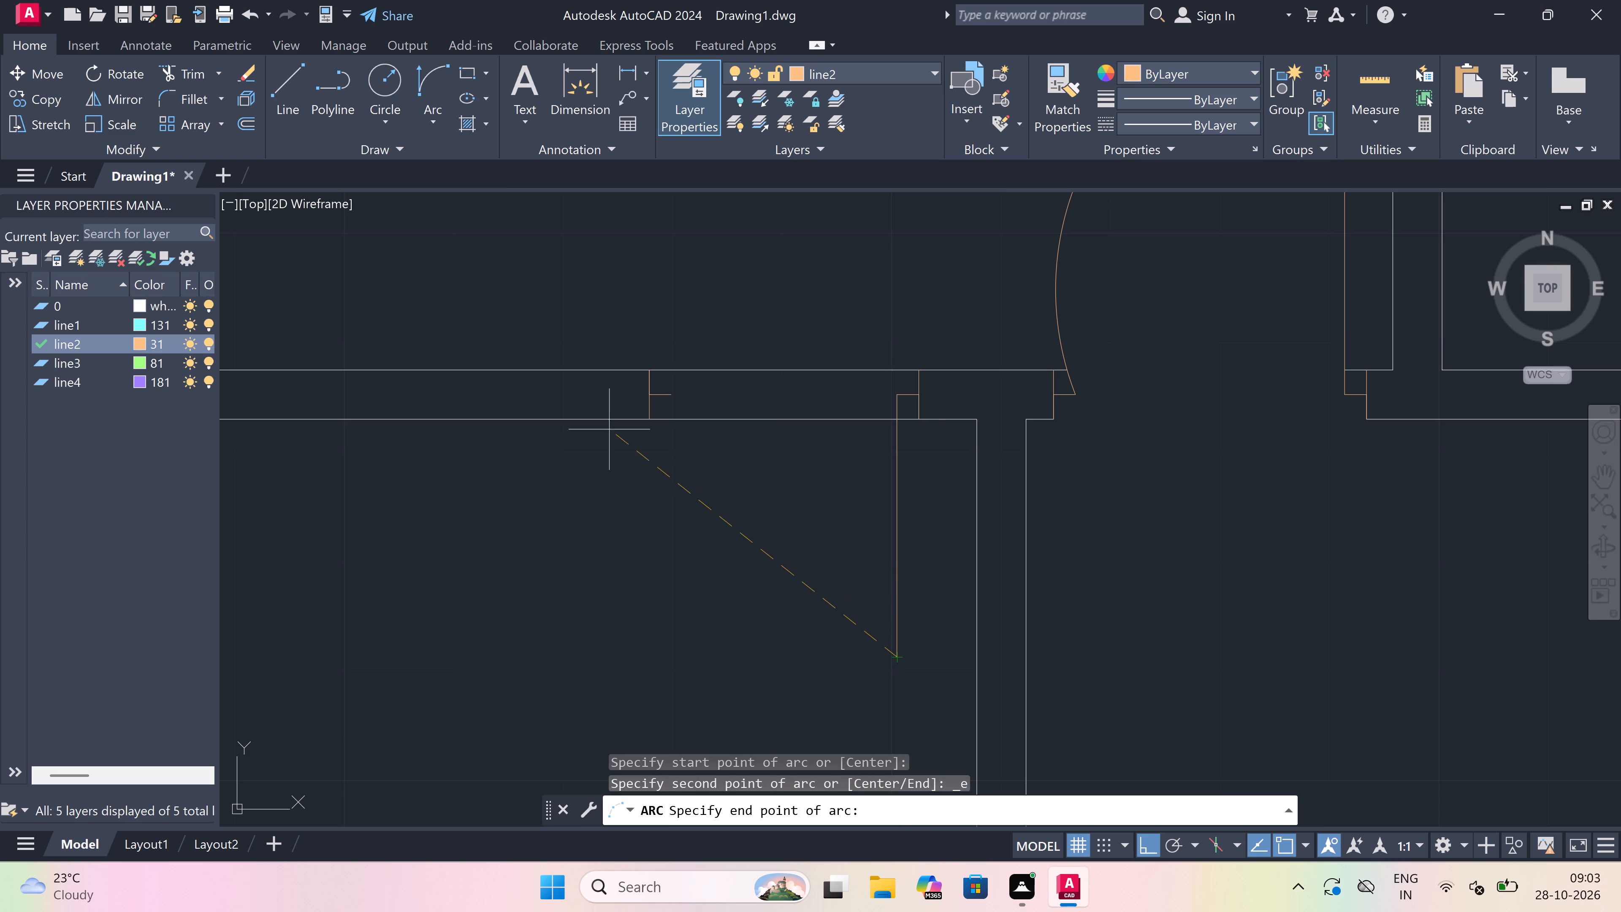
pyautogui.click(672, 395)
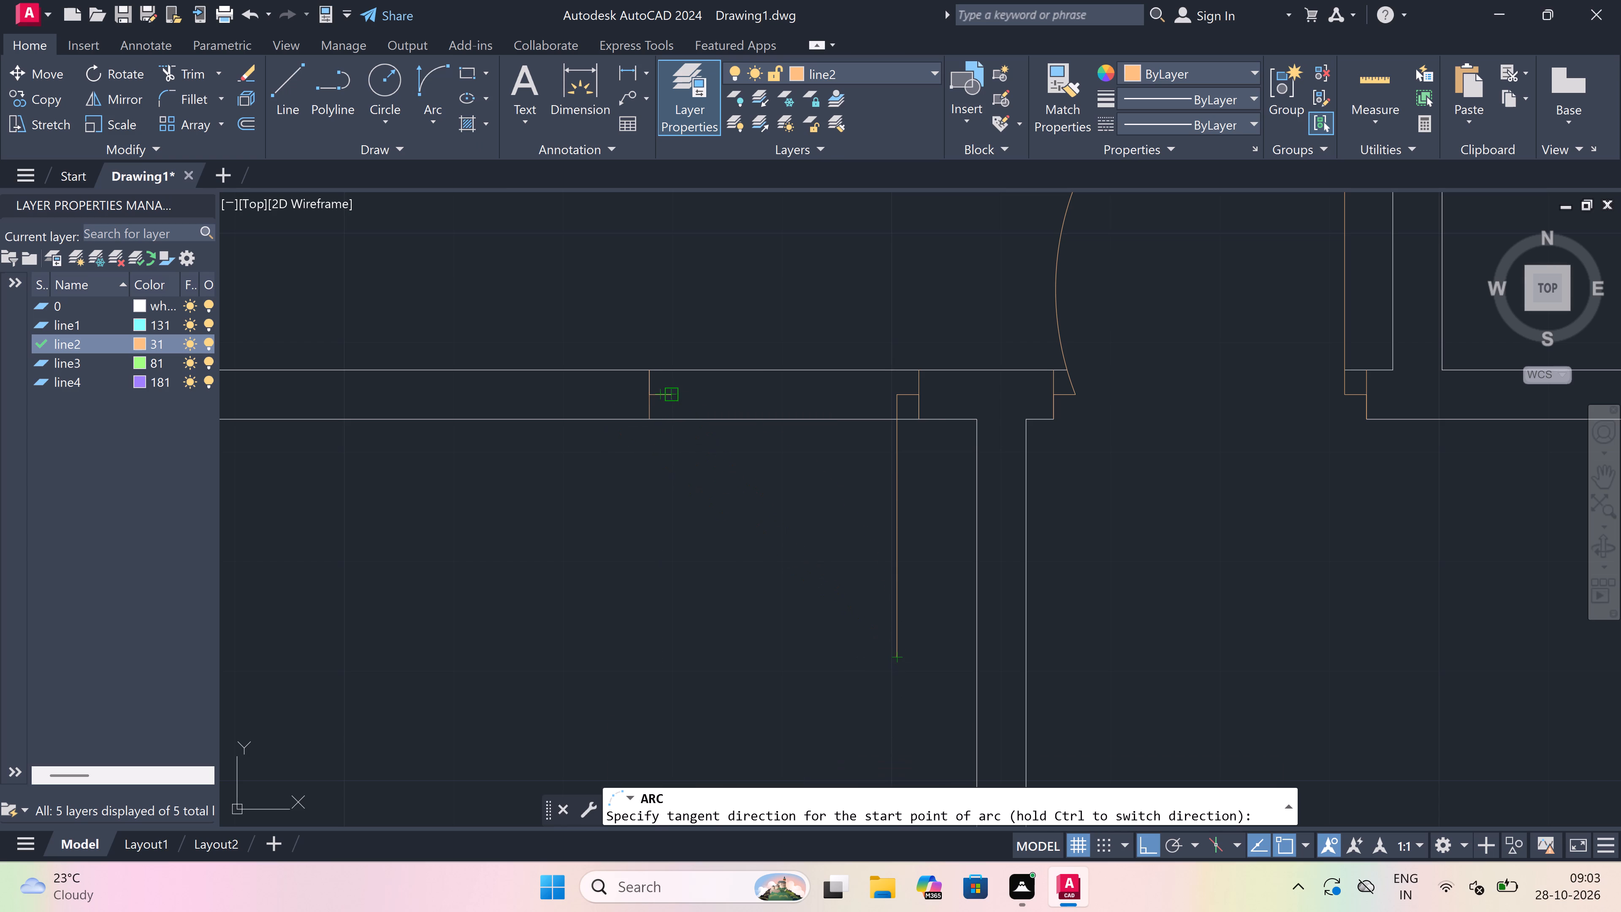
pyautogui.moveTo(551, 573); pyautogui.dragTo(637, 573)
# Trim both wall lines between the two new jambs to open the doorway into the small room below.
pyautogui.write('tr')
pyautogui.press('space')
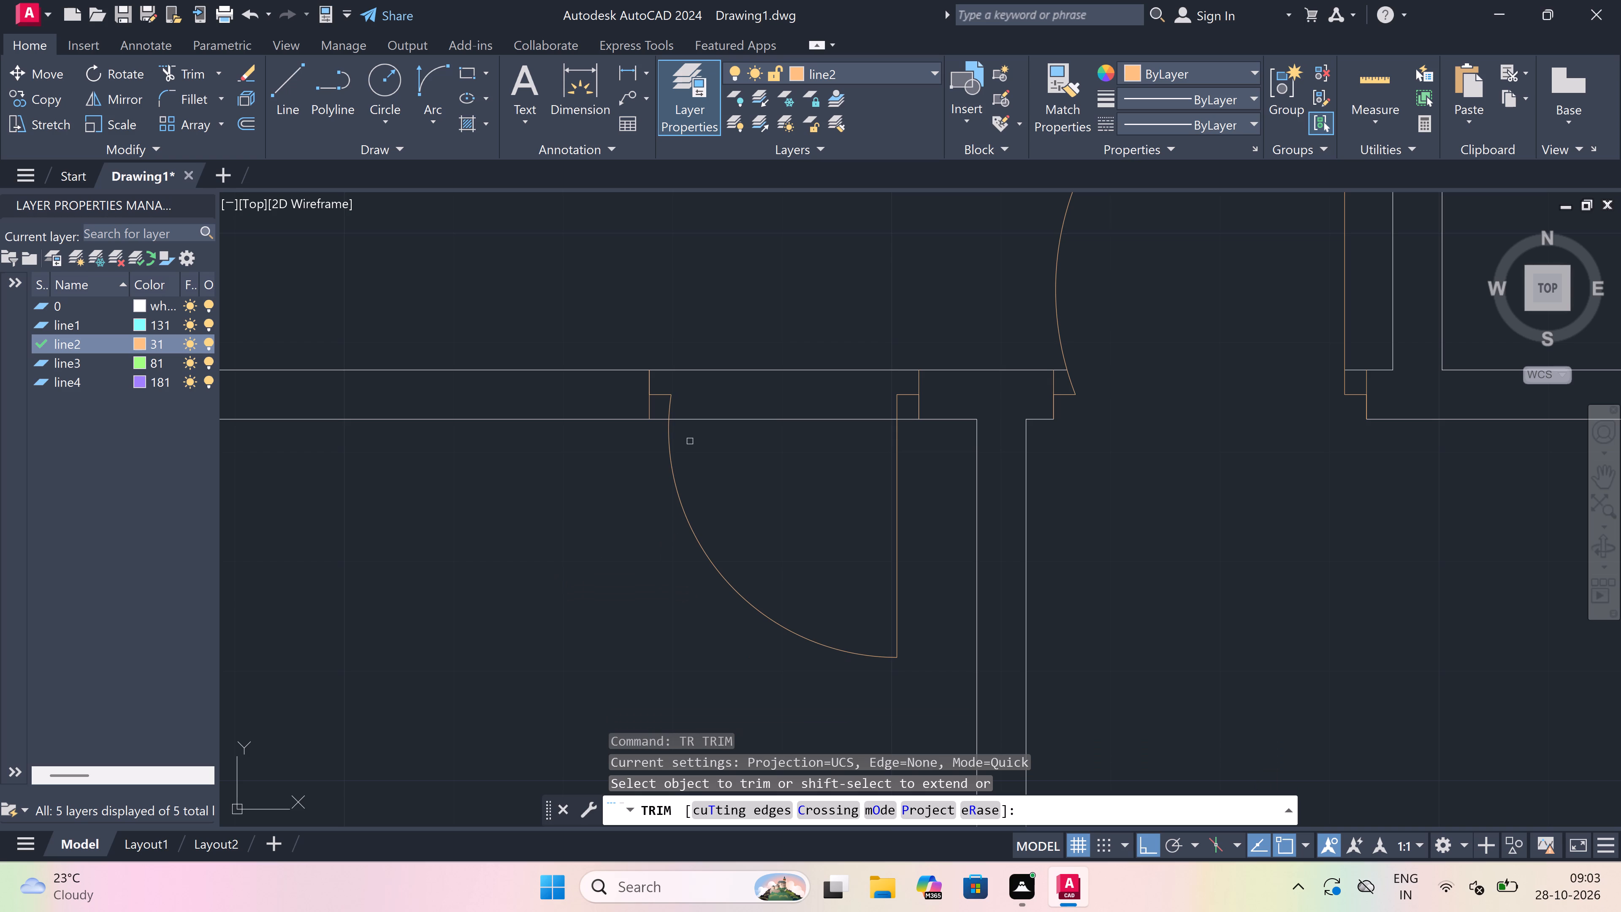
pyautogui.moveTo(780, 320); pyautogui.dragTo(780, 337)
pyautogui.click(823, 508)
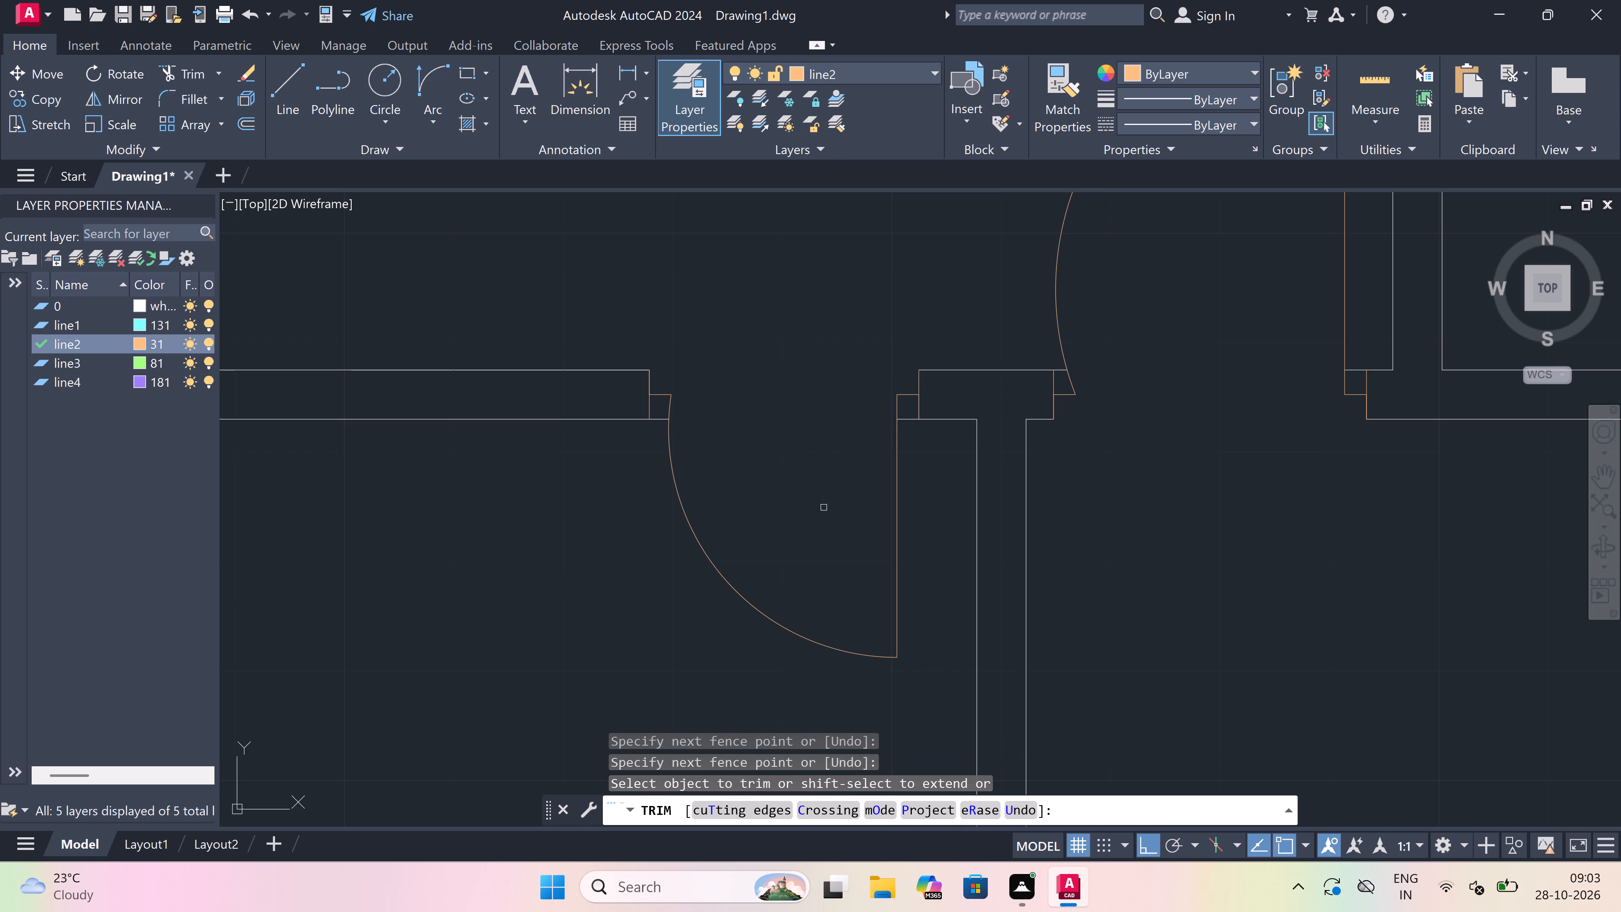
pyautogui.press('Escape')
# On layer line2, draw a jamb line across the next room south's east wall, near its south end, with a 2" return northward from mid-wall.
pyautogui.scroll(-2, 805, 483)
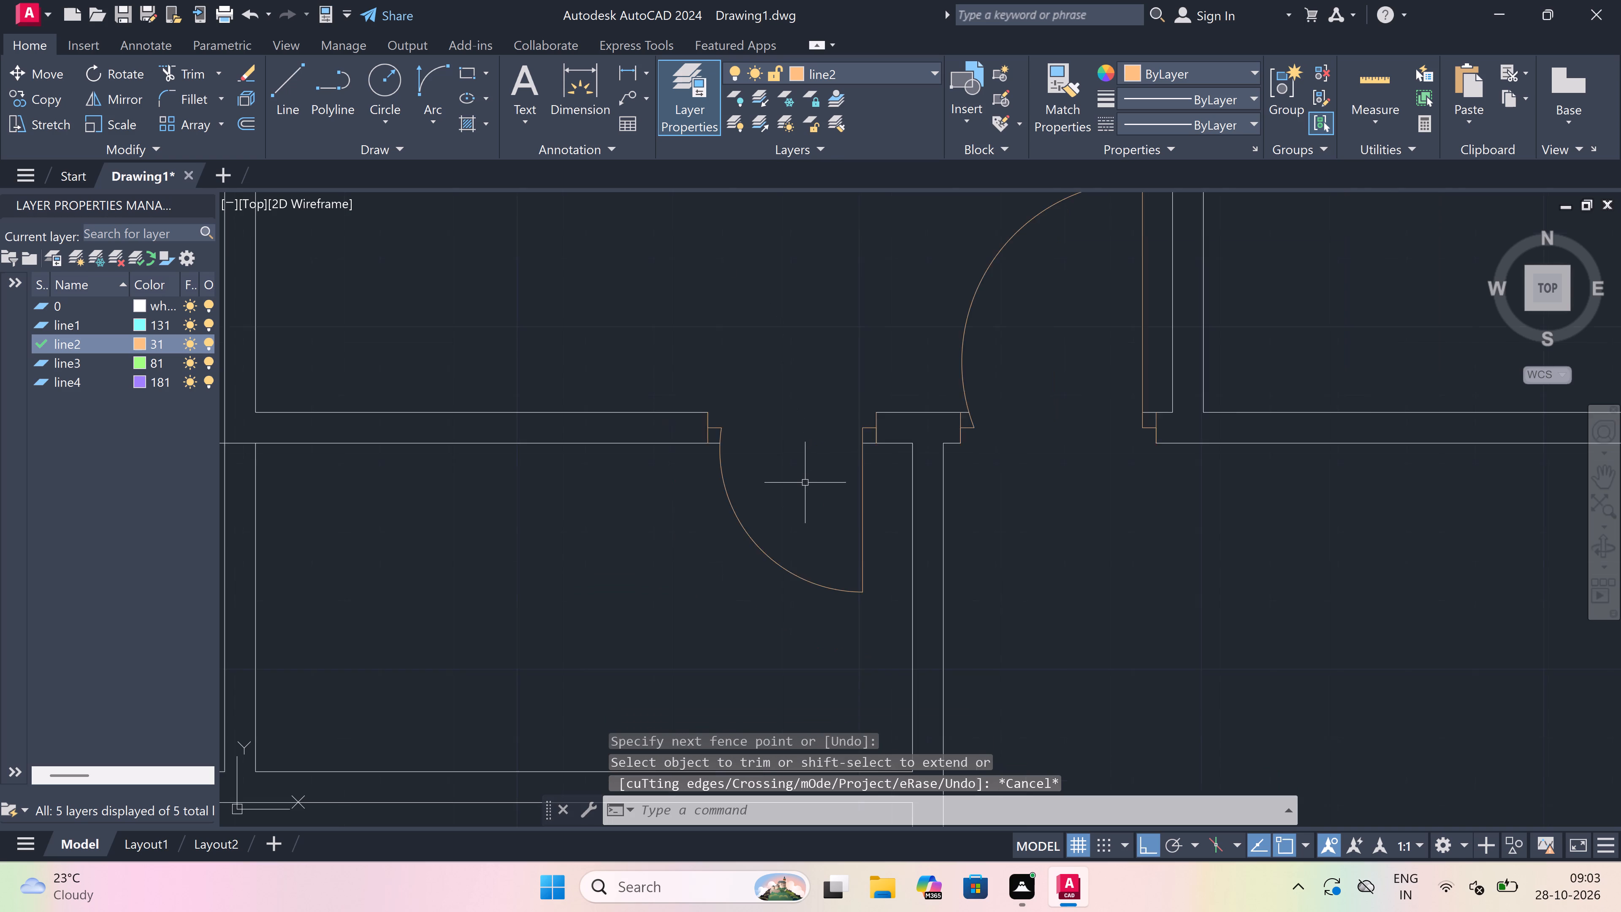
pyautogui.scroll(-6, 805, 483)
pyautogui.scroll(2, 852, 452)
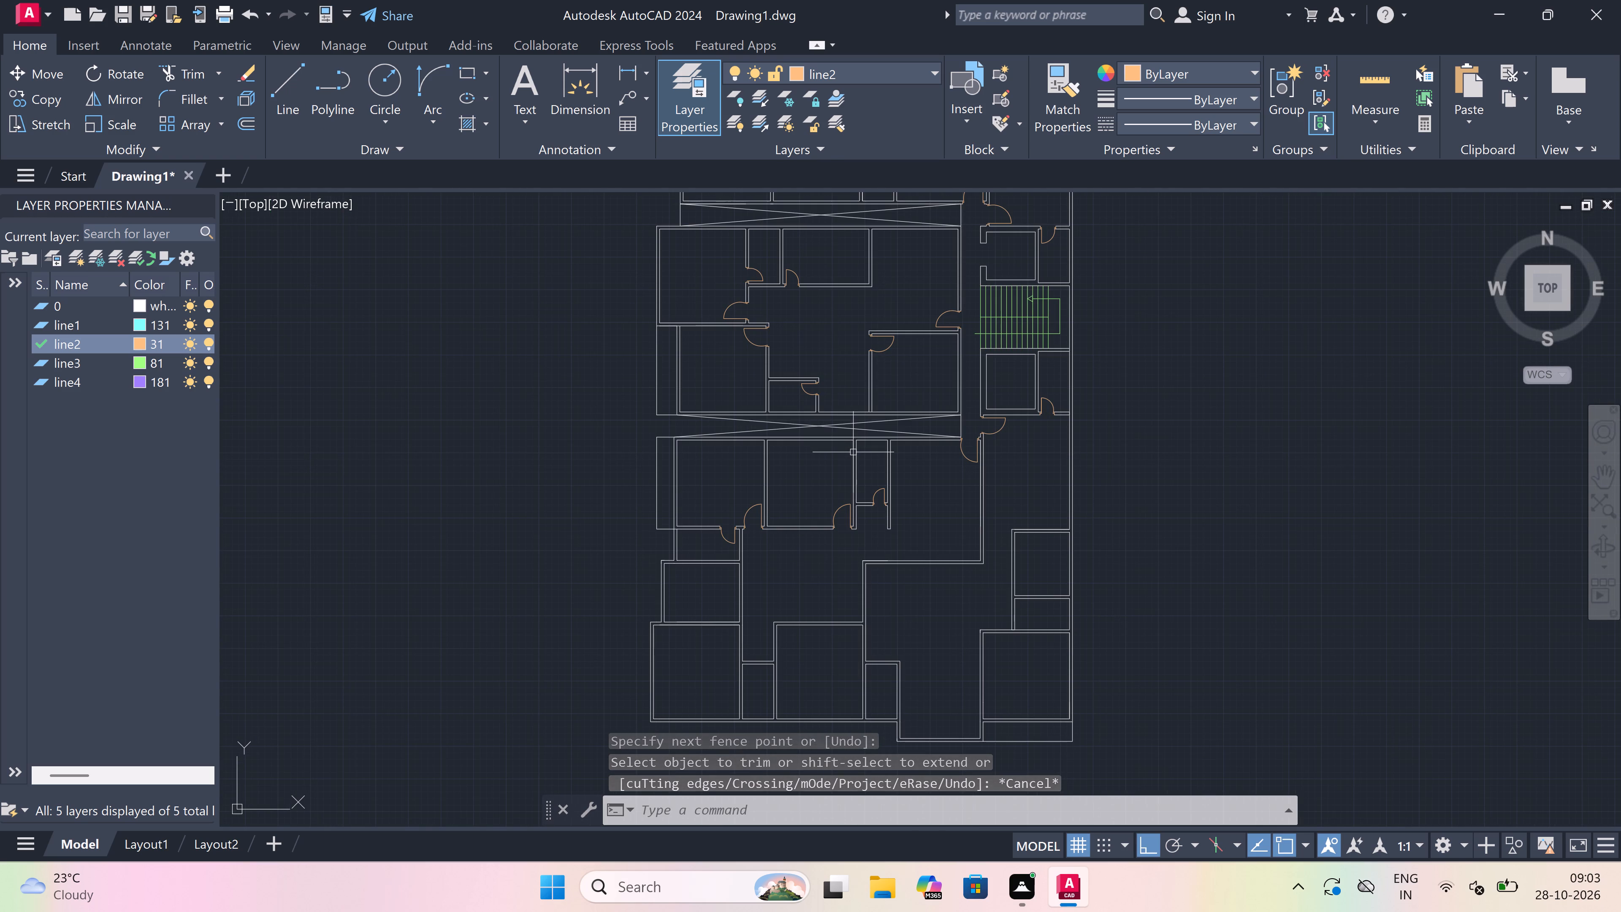
pyautogui.write('l')
pyautogui.press('space')
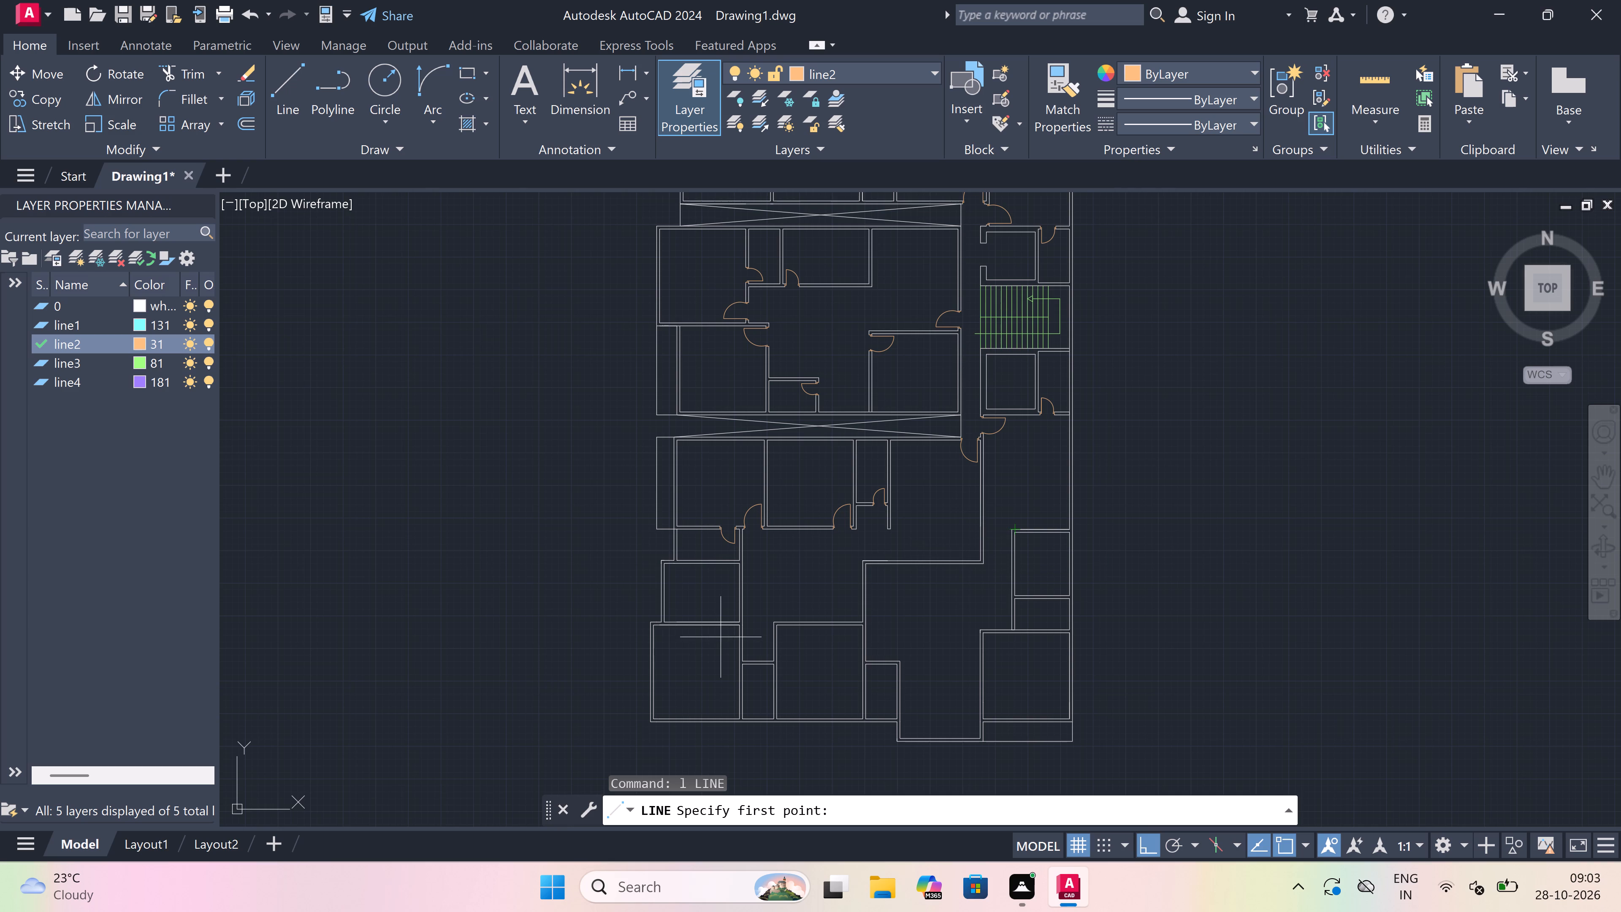
pyautogui.scroll(3, 728, 616)
pyautogui.scroll(1, 763, 598)
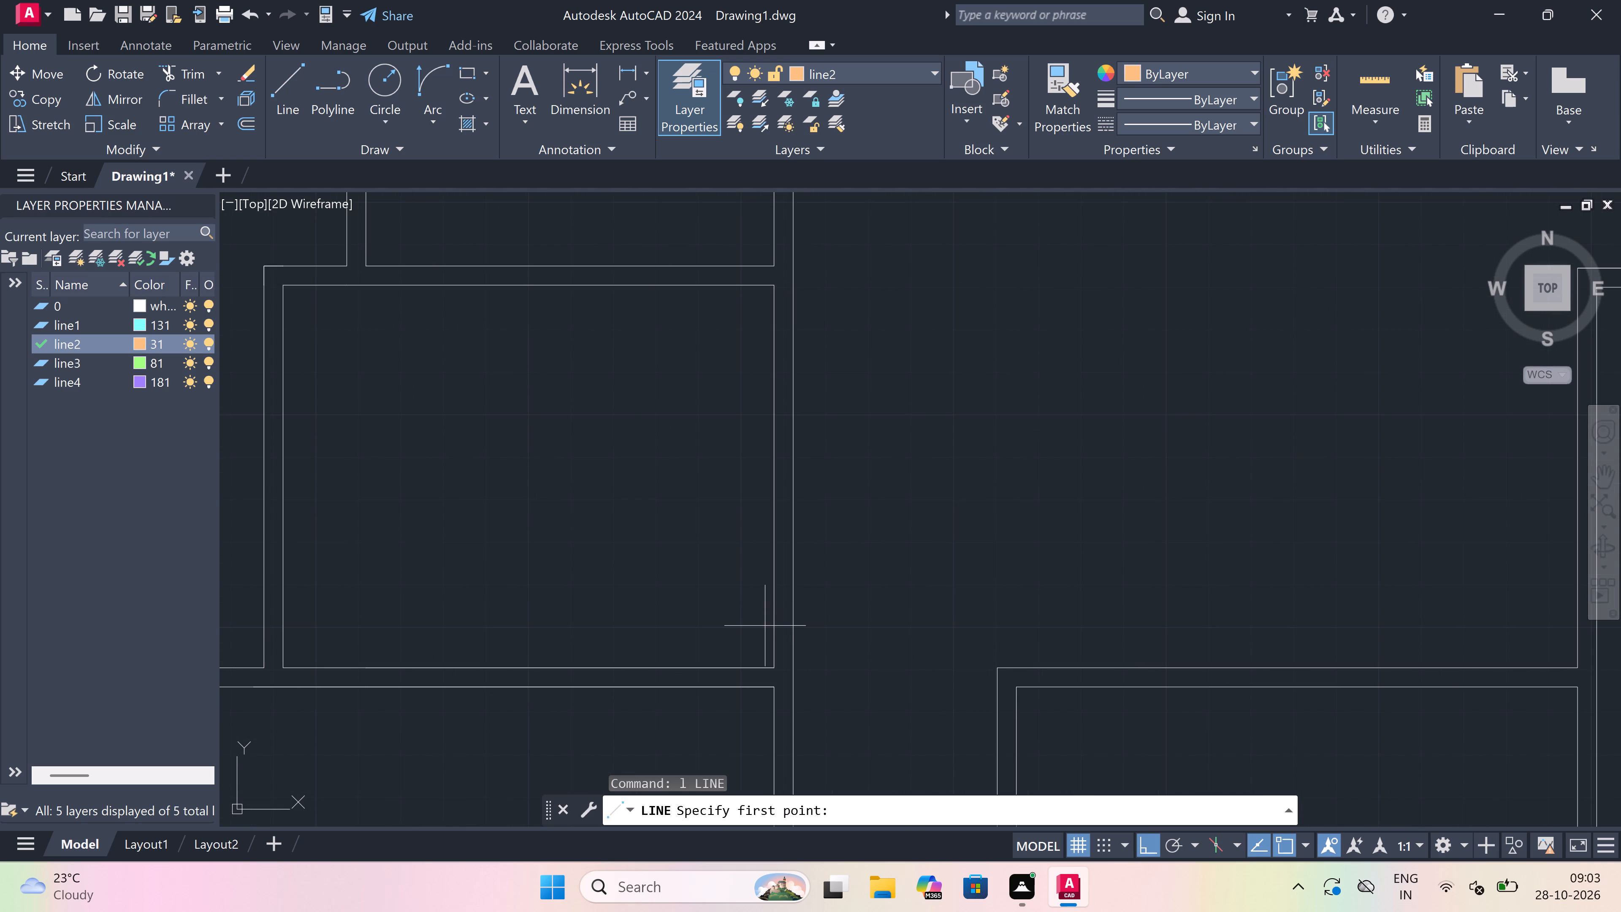
pyautogui.scroll(2, 775, 646)
pyautogui.click(774, 661)
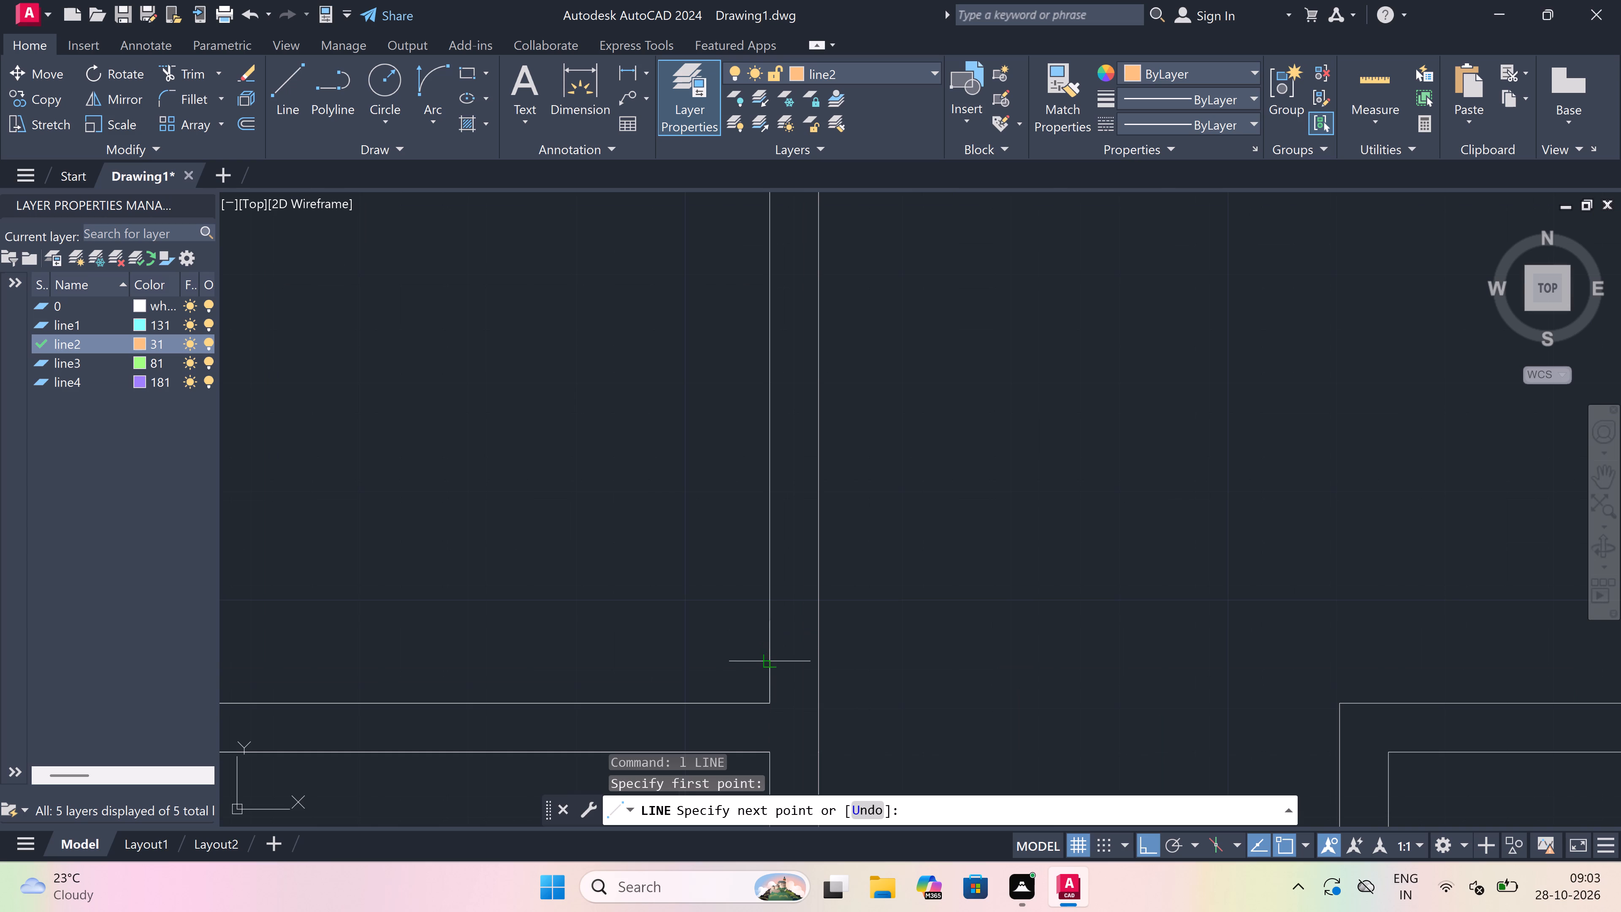
pyautogui.click(810, 664)
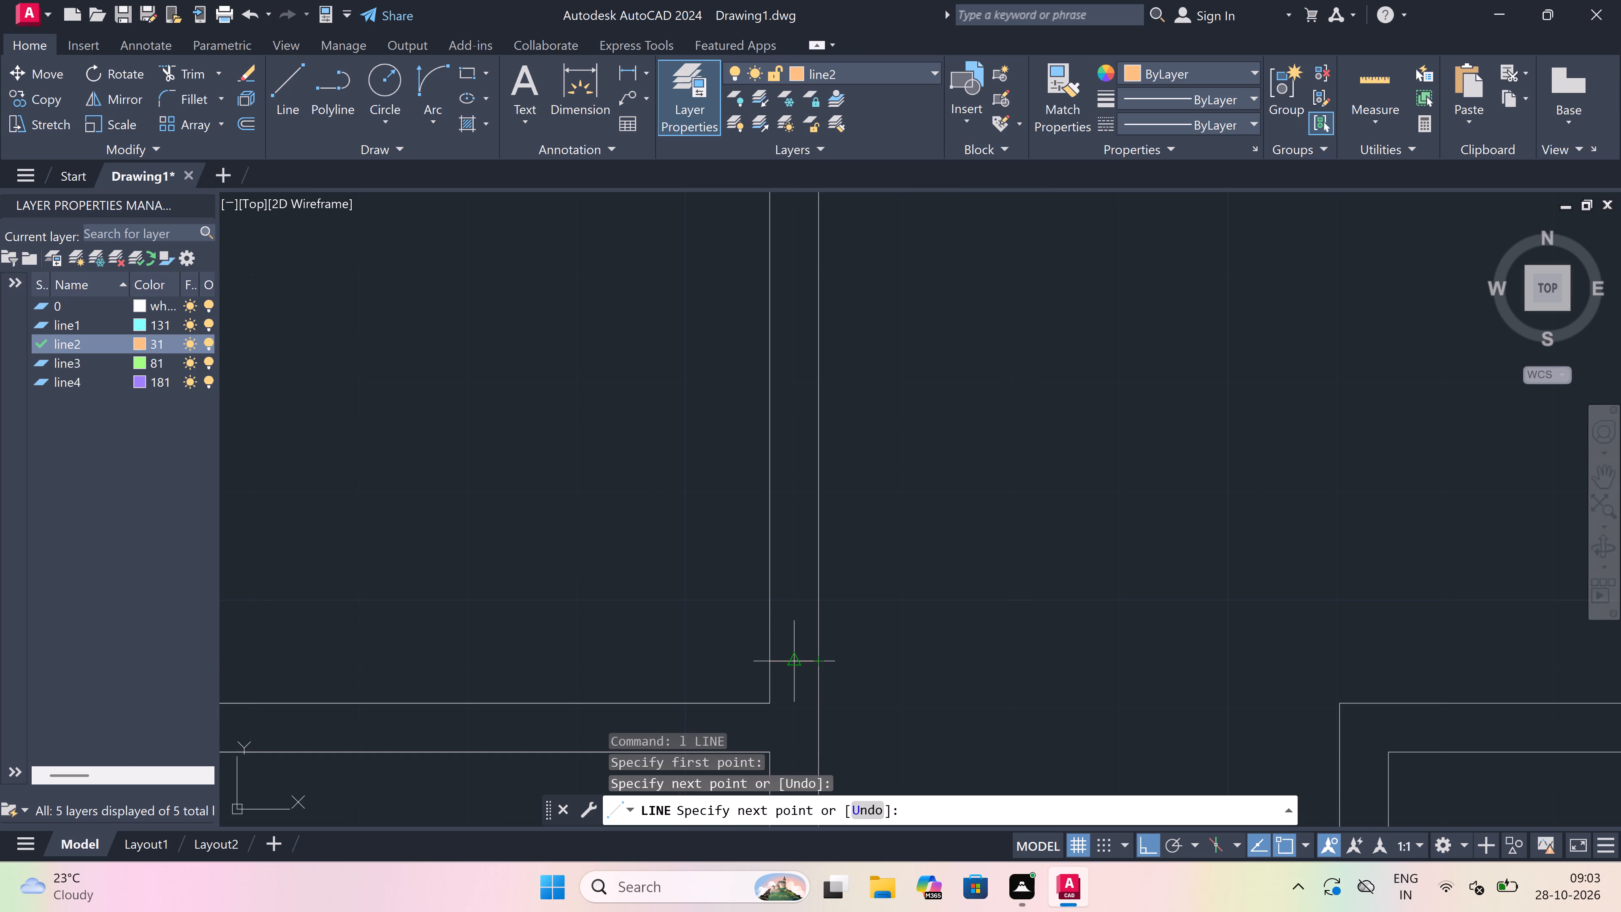
pyautogui.moveTo(794, 663); pyautogui.dragTo(794, 647)
pyautogui.press('2')
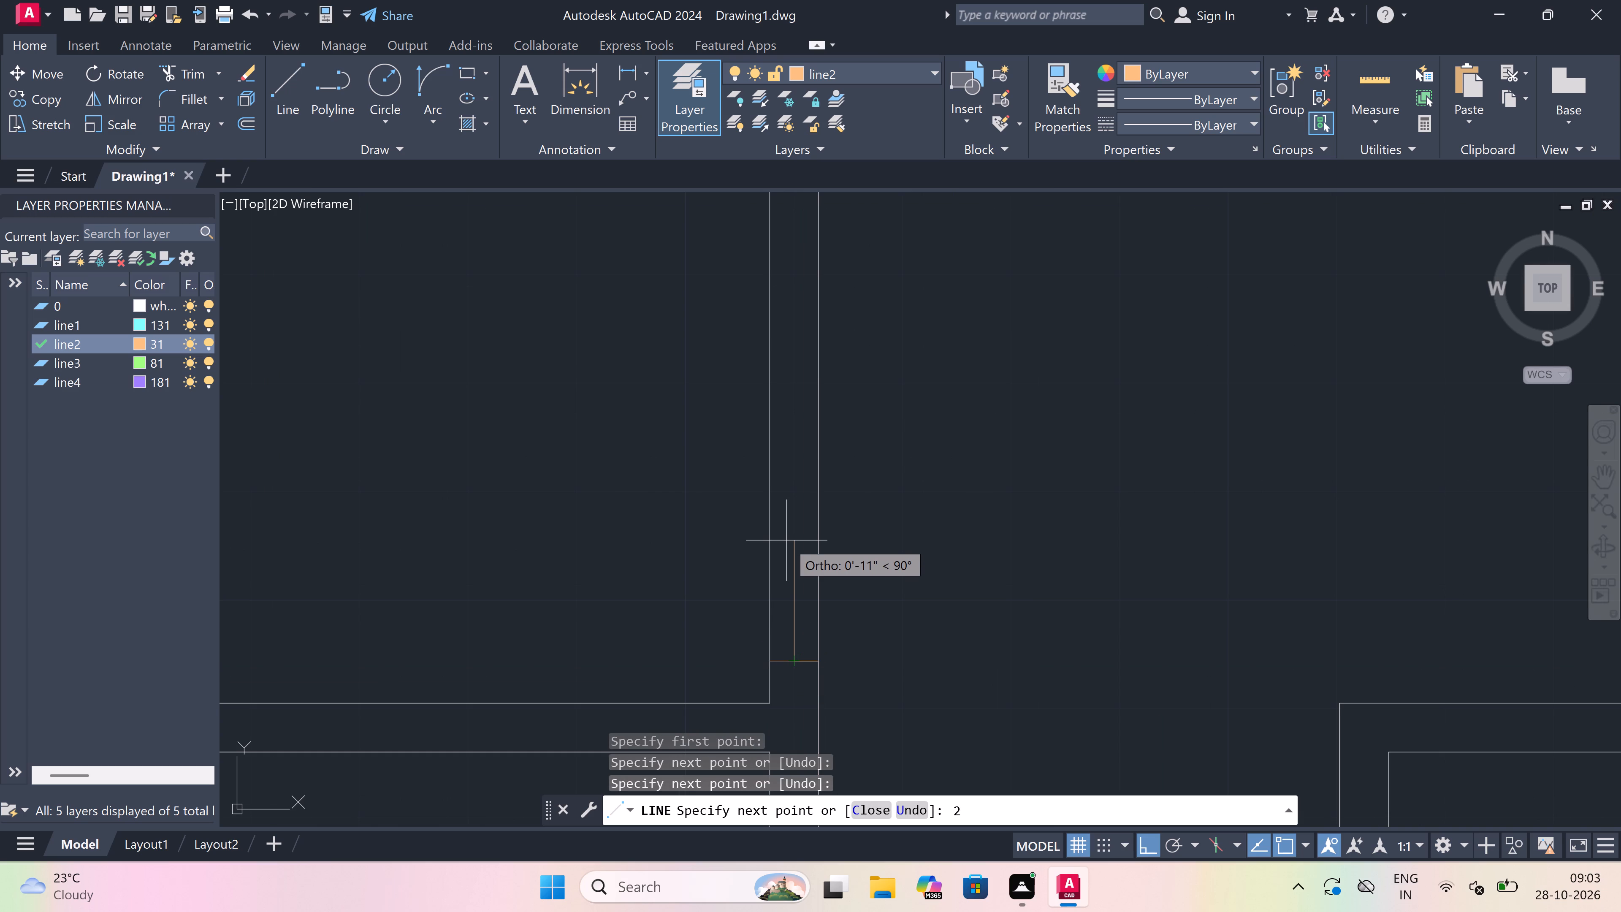
pyautogui.write('"')
pyautogui.press('space')
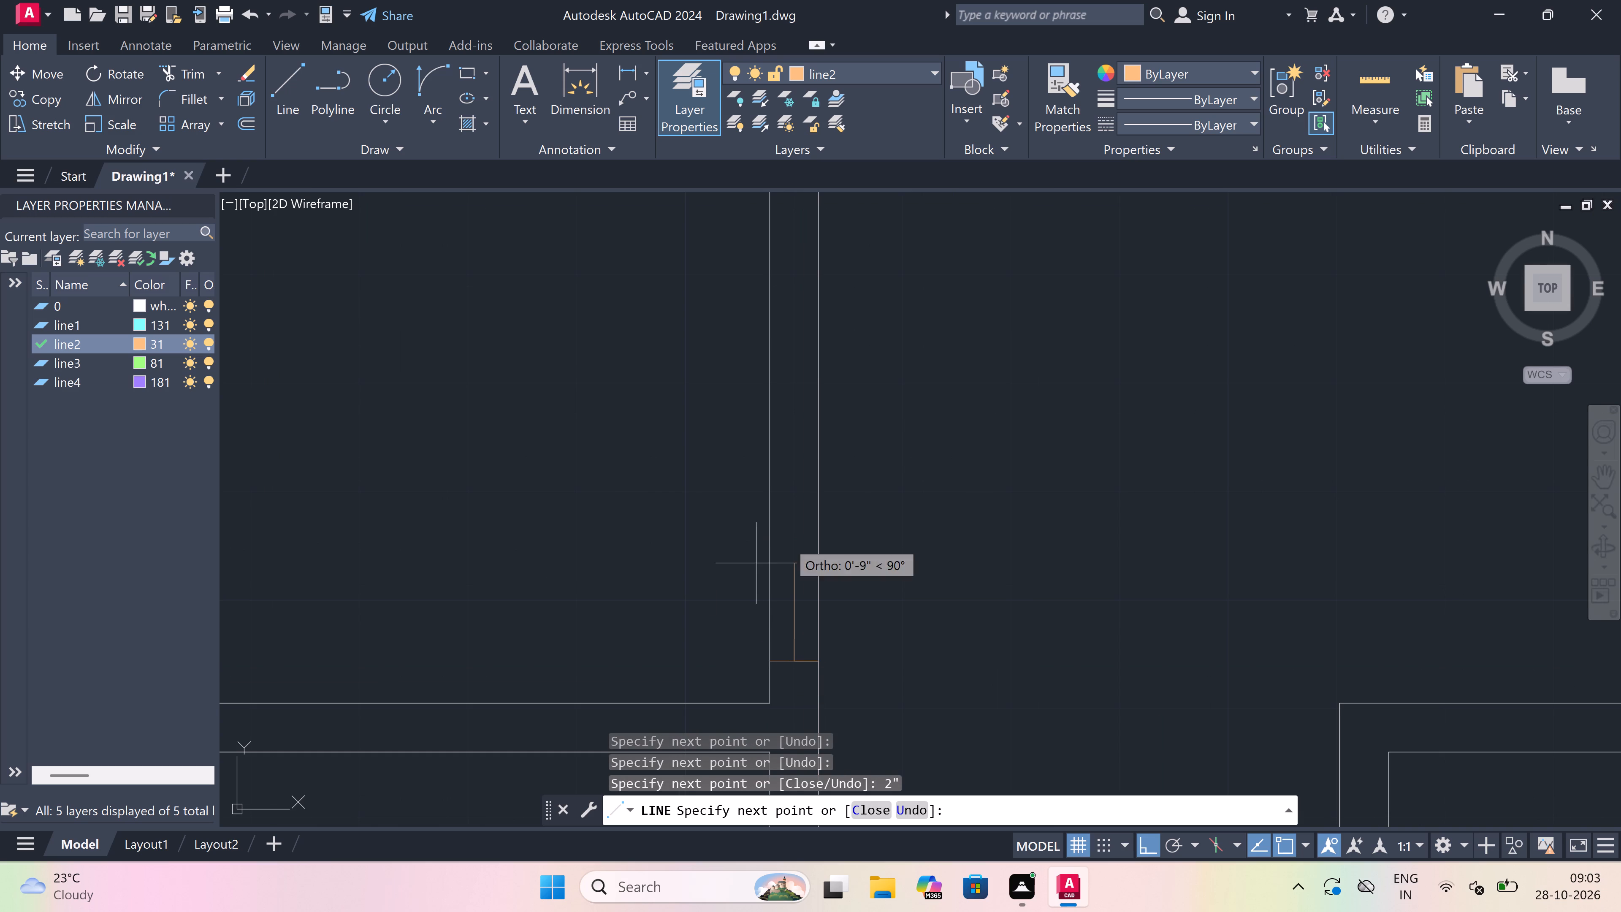
# Draw a 2' door leaf westward from the end of the jamb's return, into the room.
pyautogui.write("2'")
pyautogui.press('space')
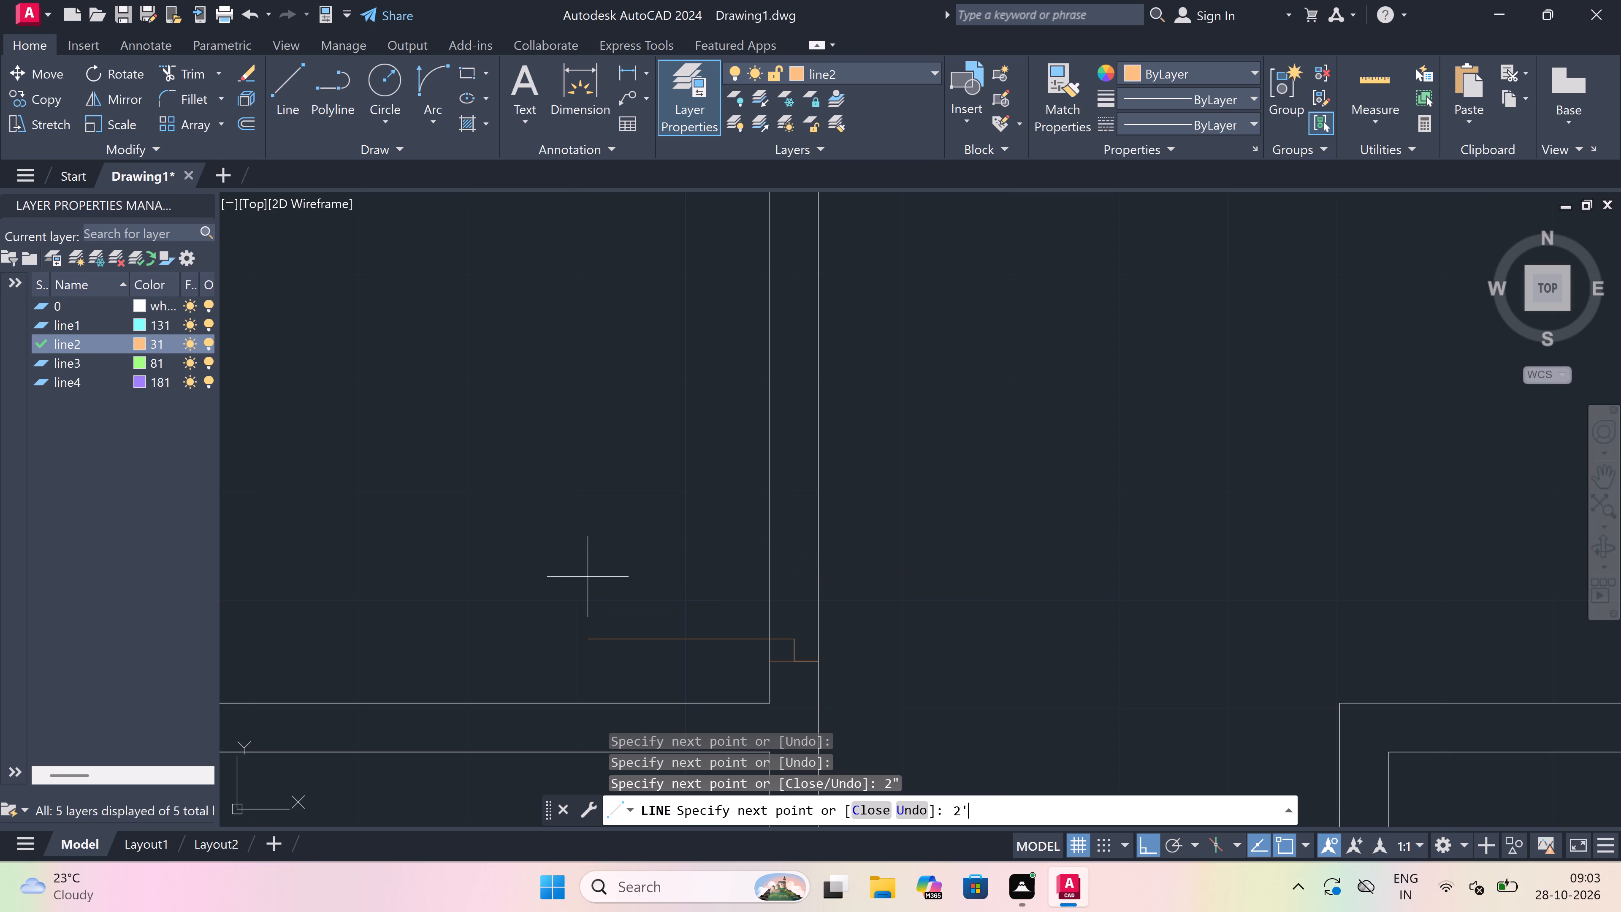
pyautogui.press('Escape')
# Draw the opposite jamb line across the same east wall north of the leaf, with a 2" return southward from its midpoint.
pyautogui.press('space')
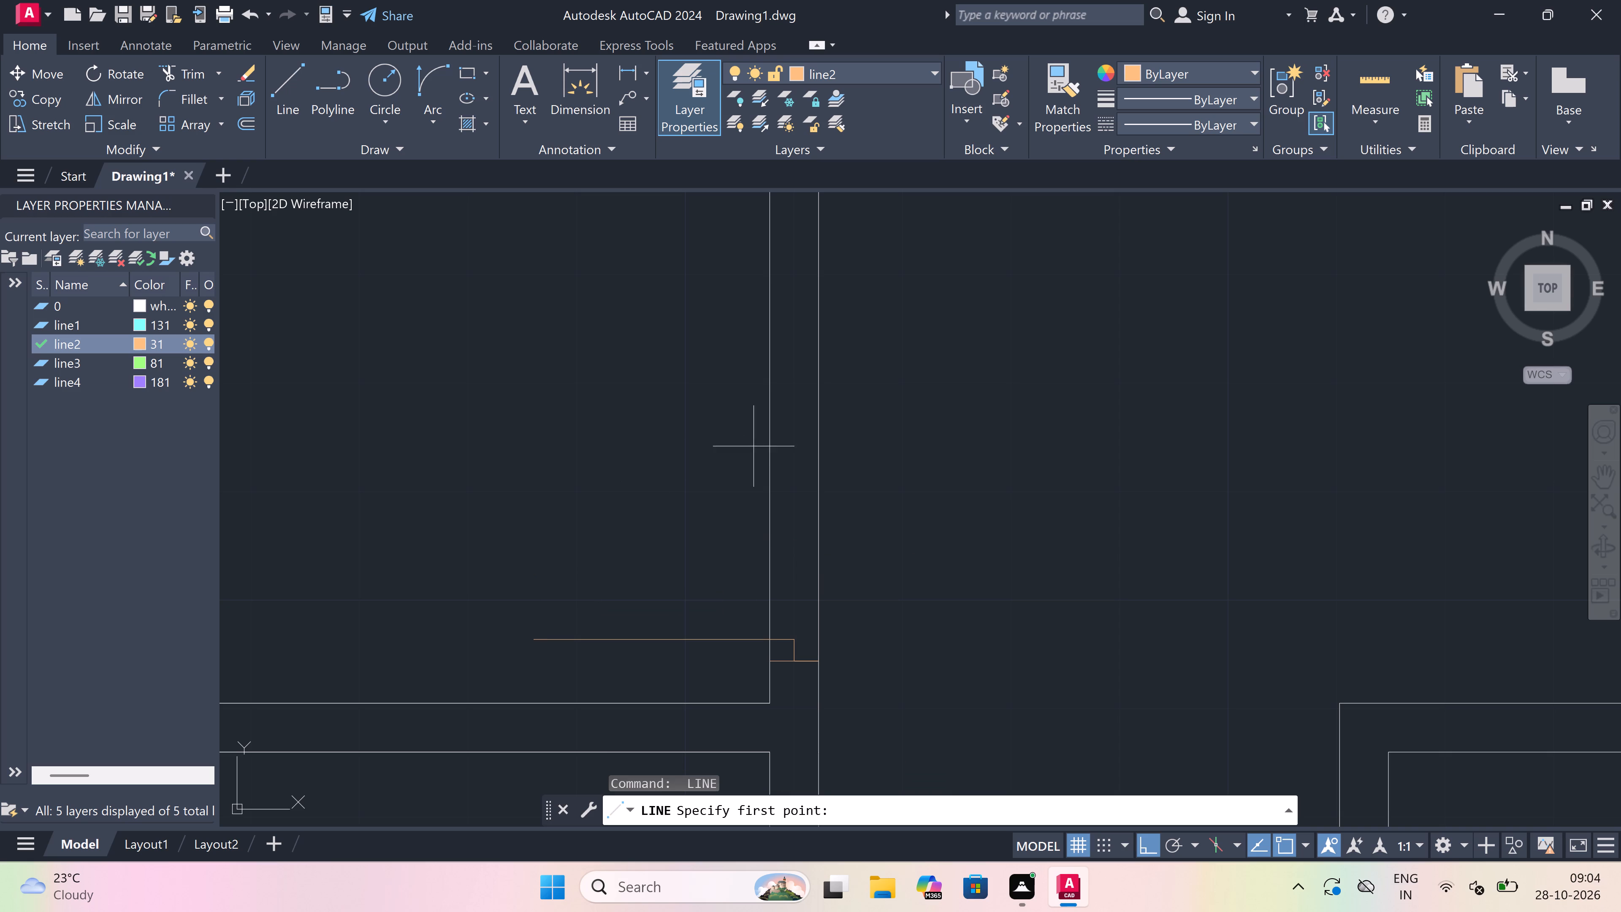
pyautogui.click(770, 440)
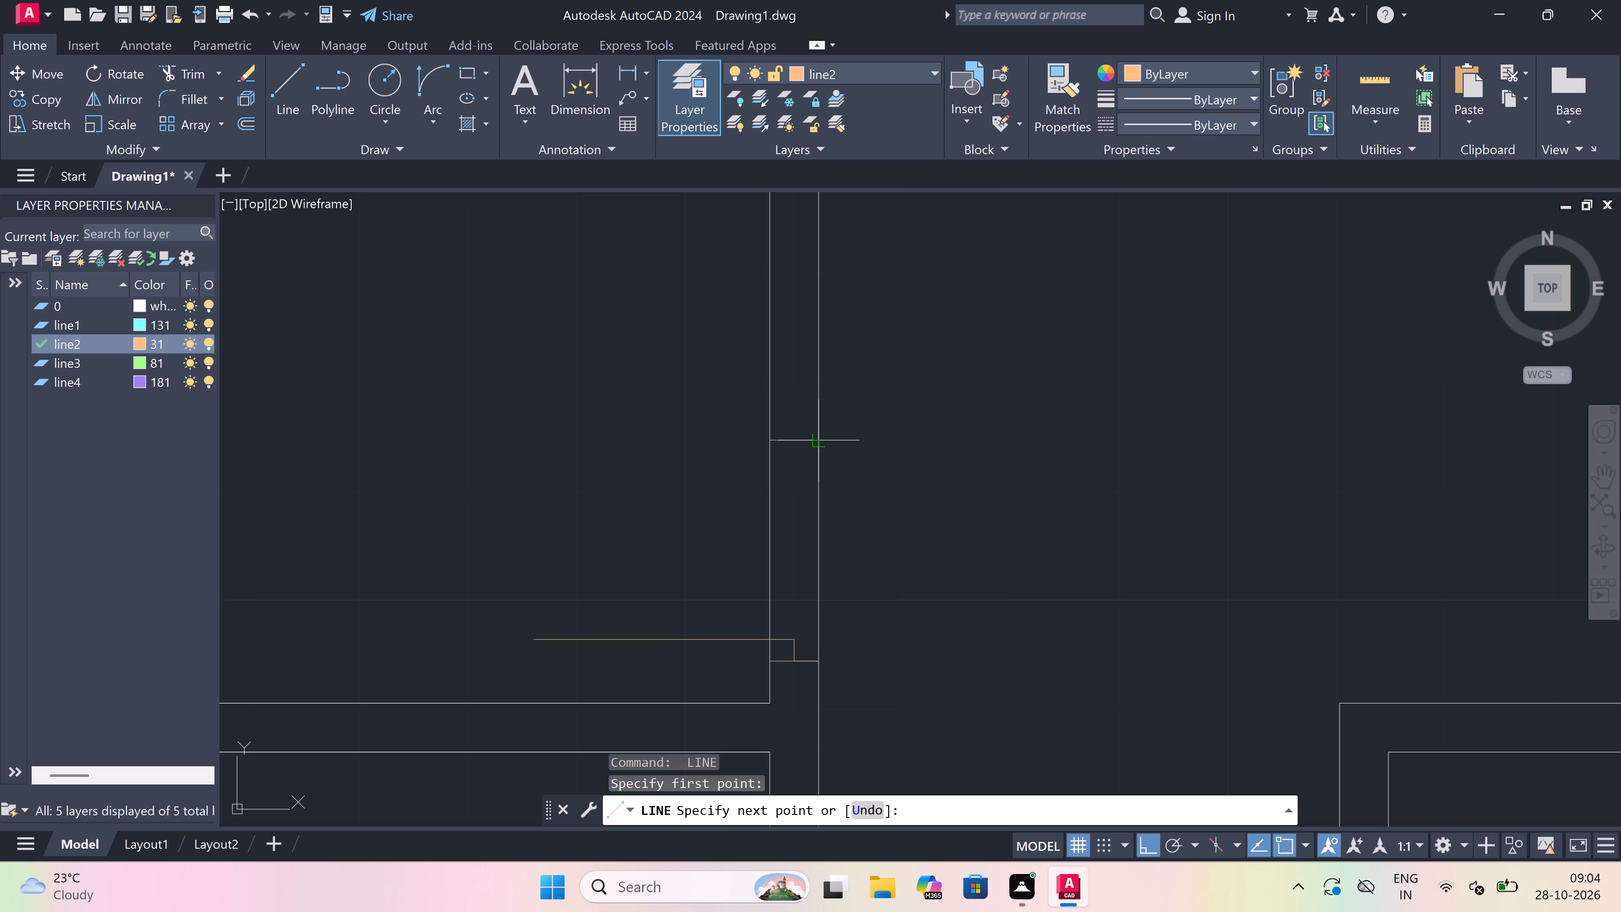
pyautogui.click(814, 438)
pyautogui.moveTo(794, 444); pyautogui.dragTo(795, 465)
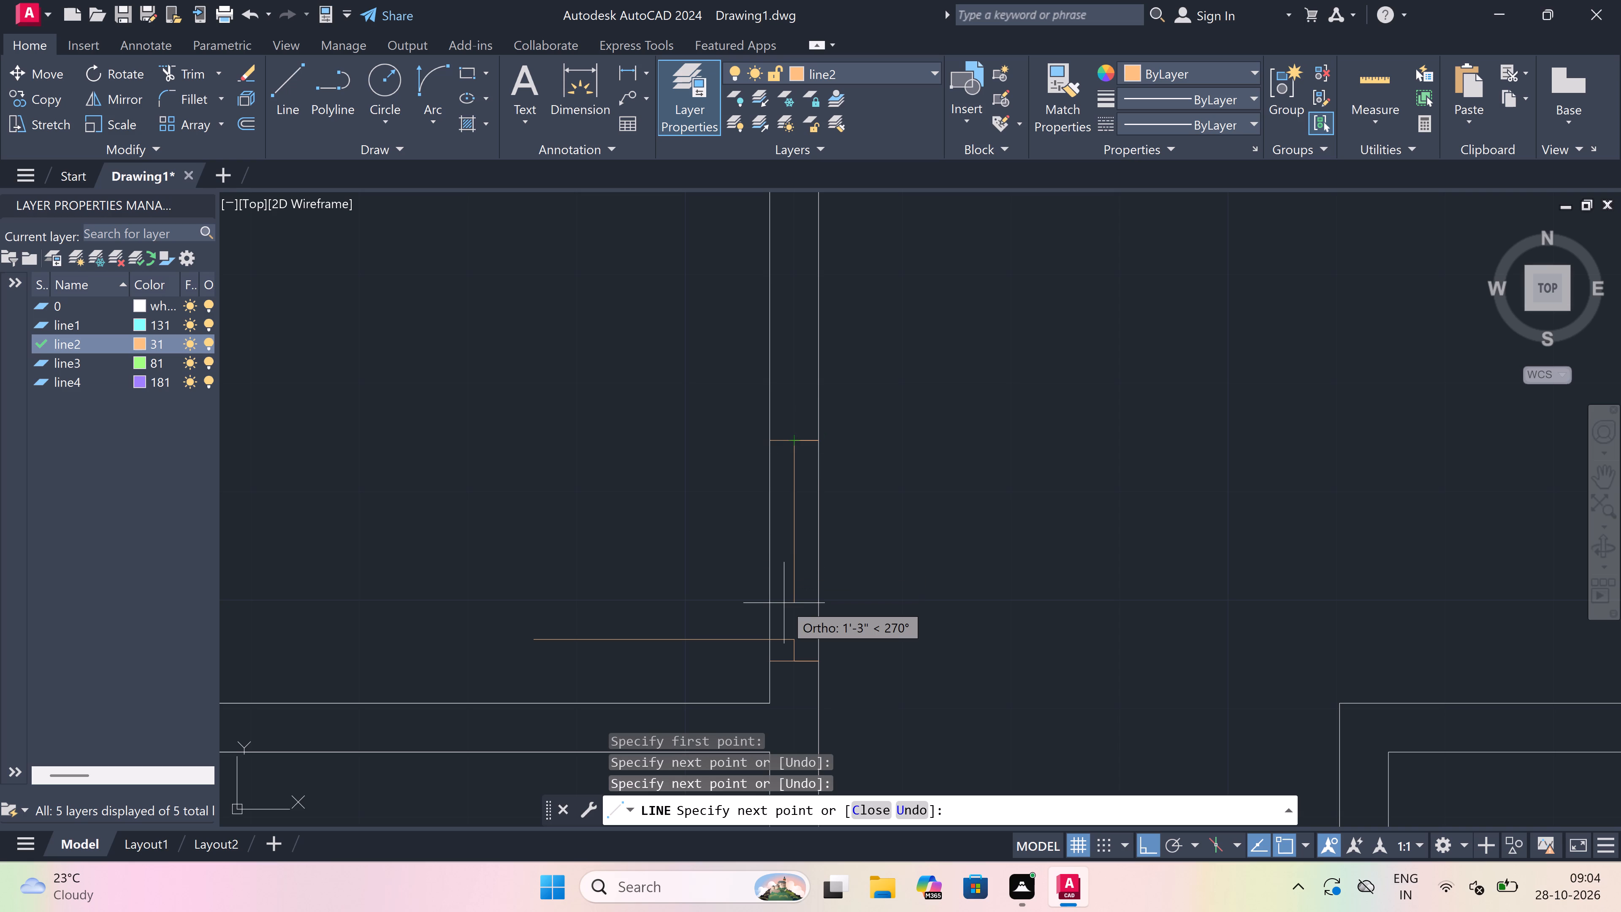
pyautogui.press('2')
pyautogui.write('"')
pyautogui.press('space')
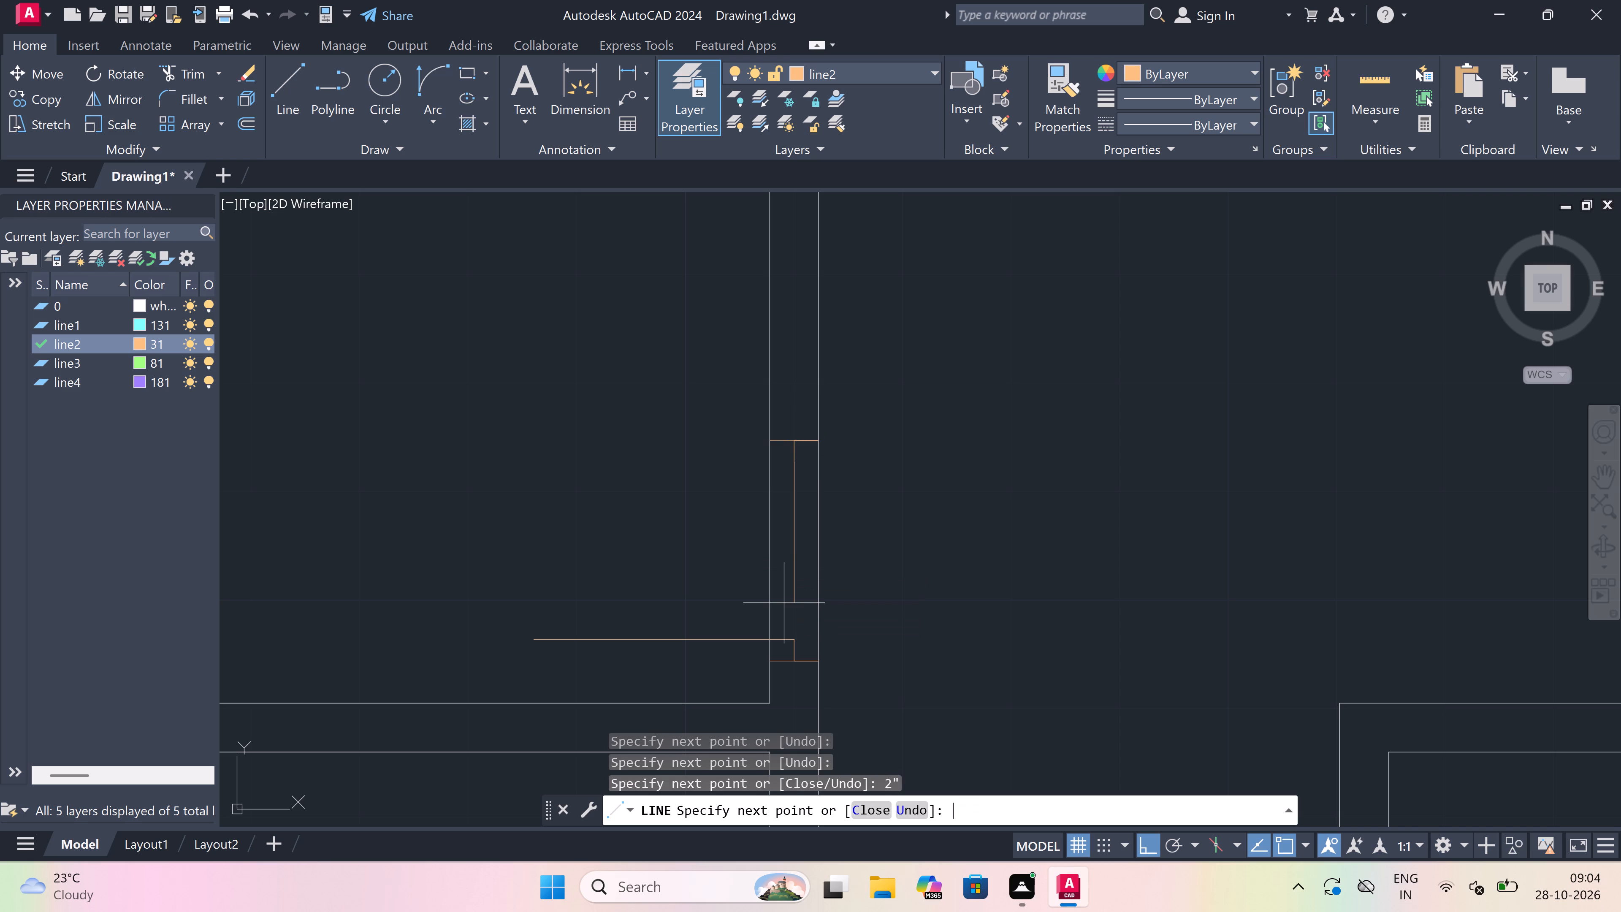
pyautogui.press('Escape')
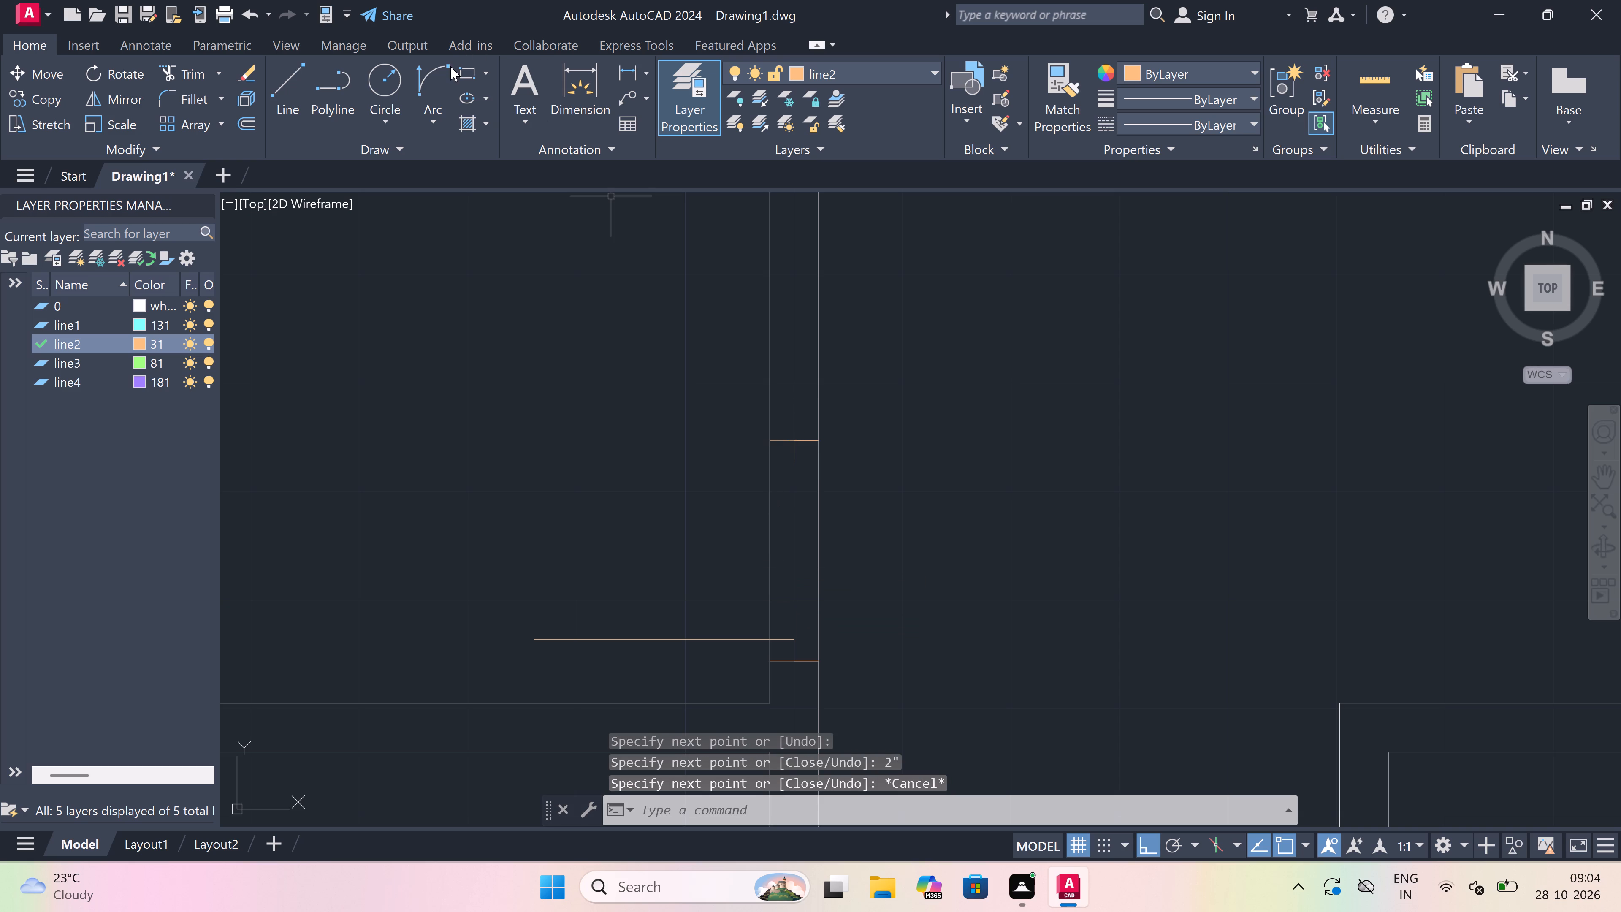
# Draw the swing arc from the leaf's west end to the tip of the north jamb's return.
pyautogui.click(427, 77)
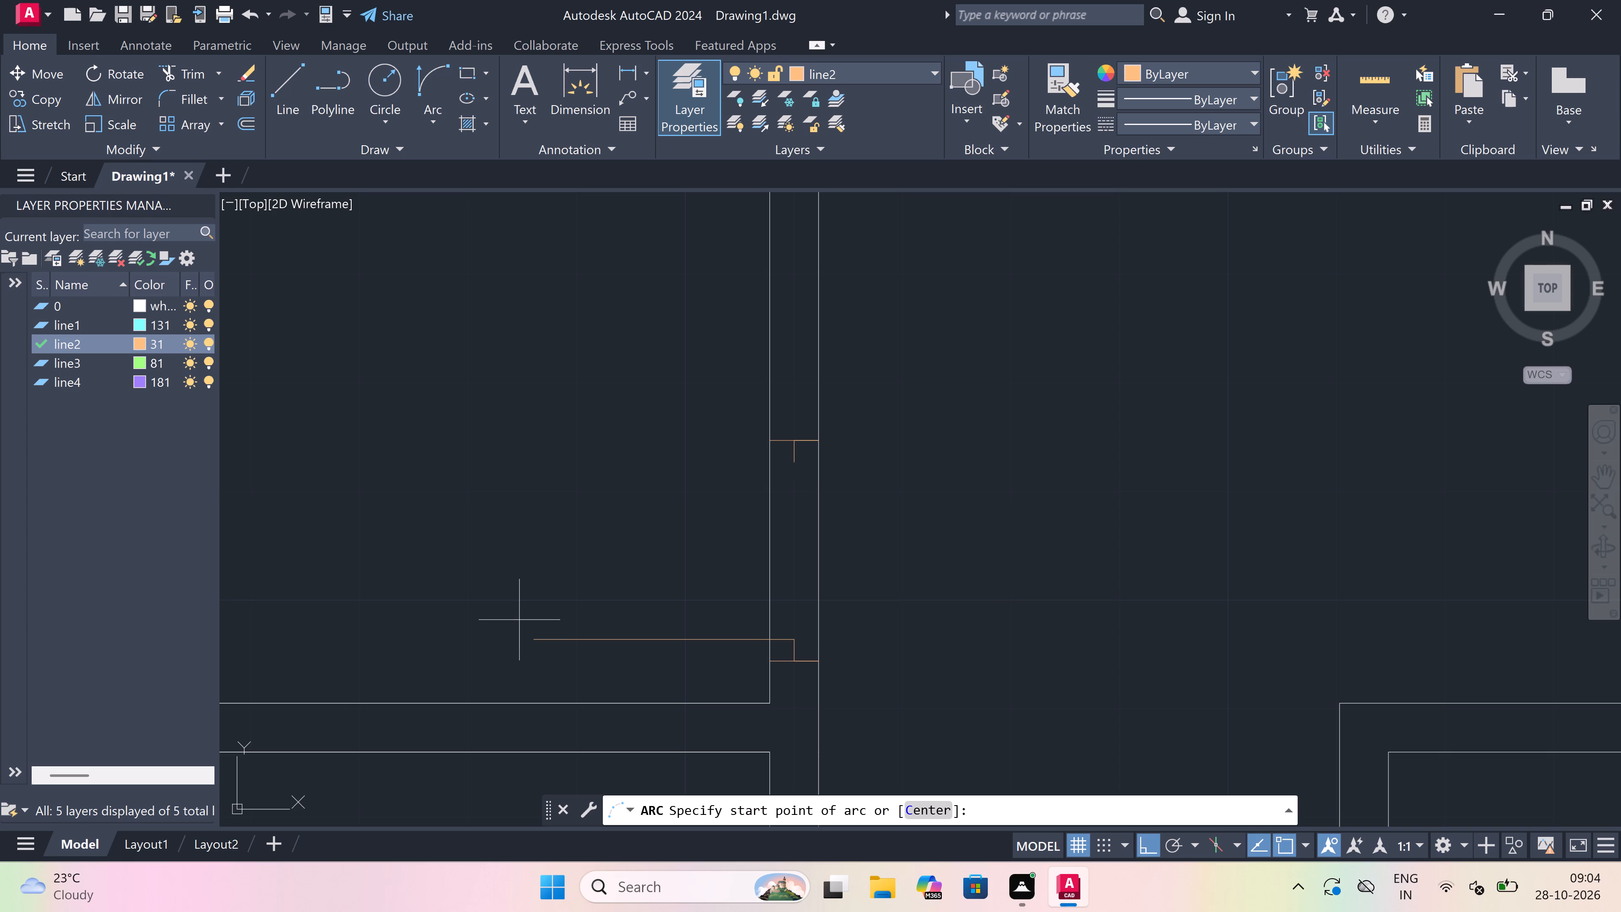
pyautogui.moveTo(528, 636); pyautogui.dragTo(549, 618)
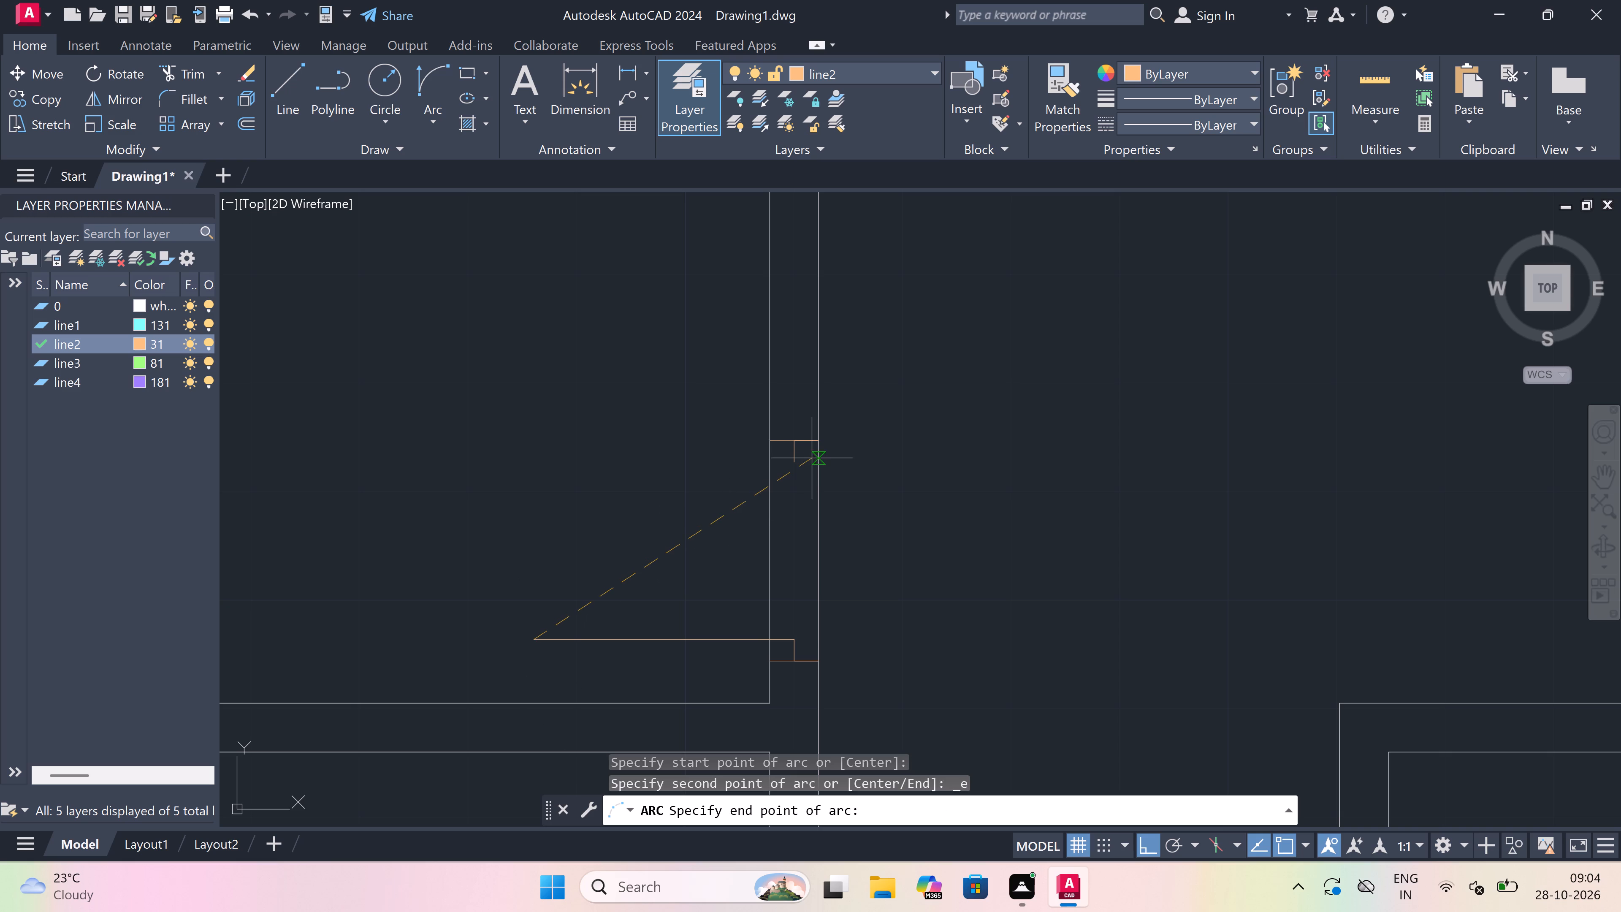
pyautogui.click(800, 460)
pyautogui.moveTo(664, 404); pyautogui.dragTo(675, 413)
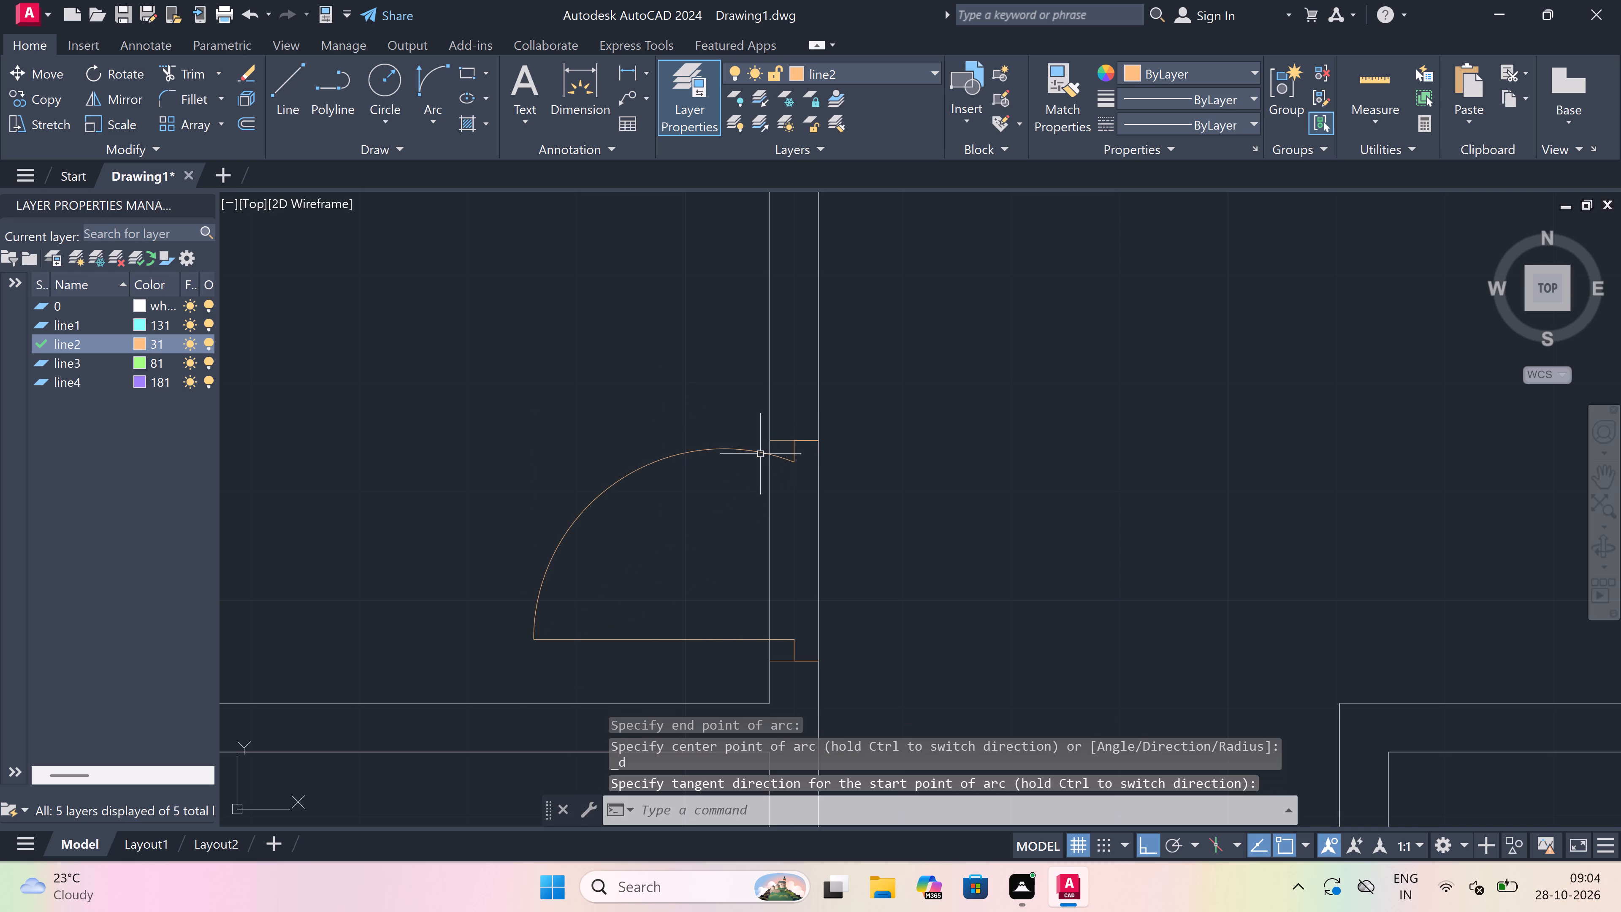
# Trim both east wall lines between the two jambs to open the doorway.
pyautogui.write('tr')
pyautogui.press('space')
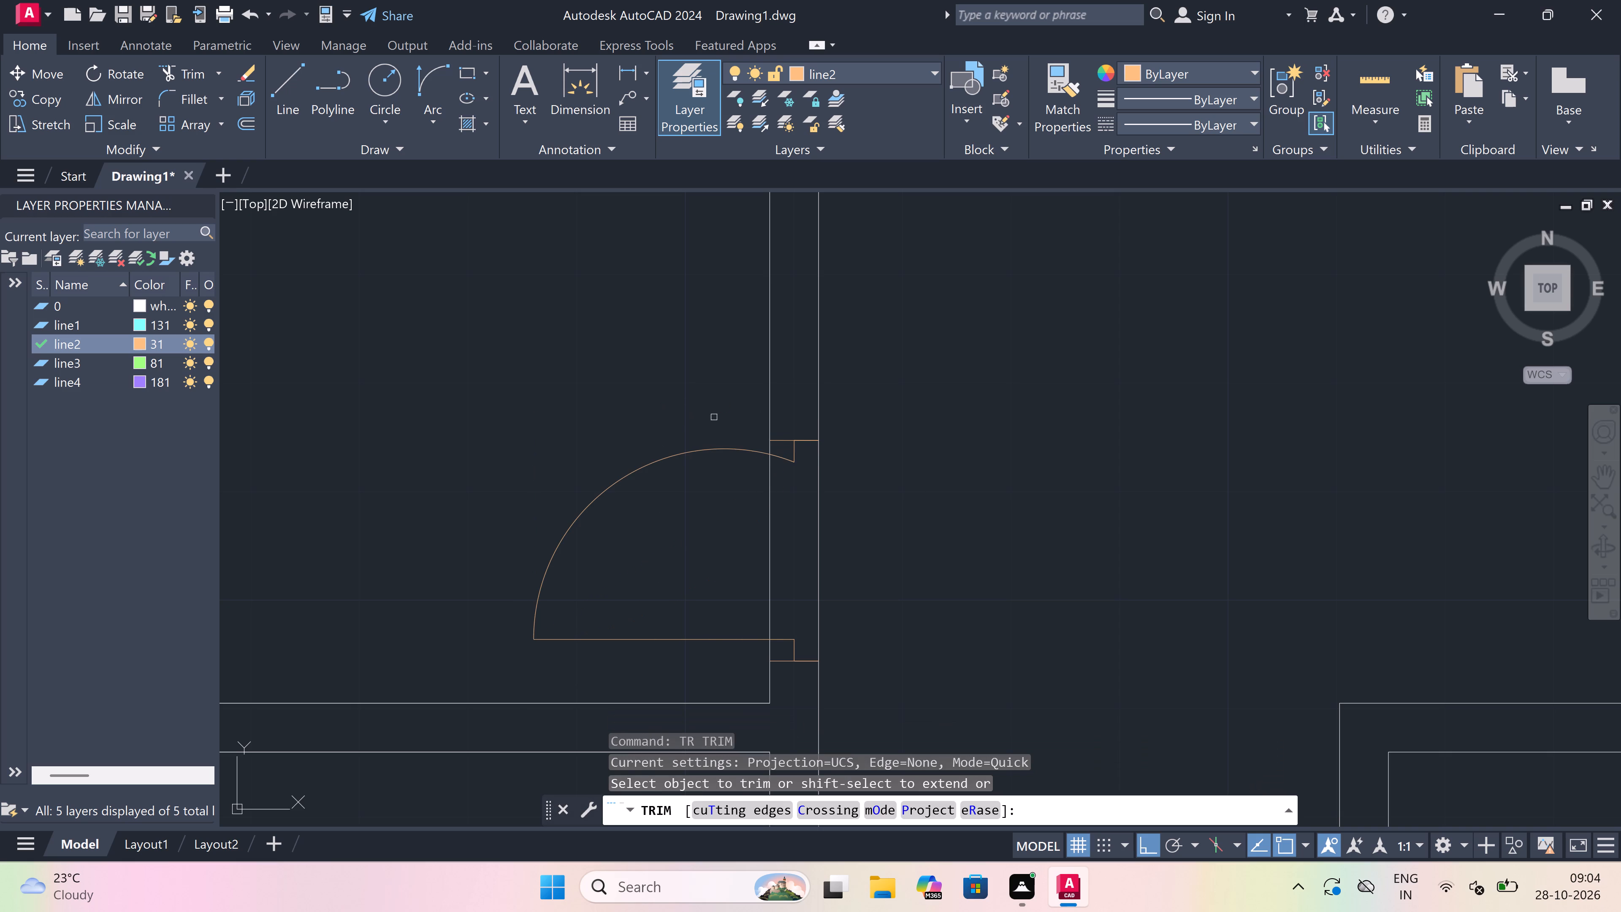
pyautogui.moveTo(727, 549); pyautogui.dragTo(791, 531)
pyautogui.click(992, 492)
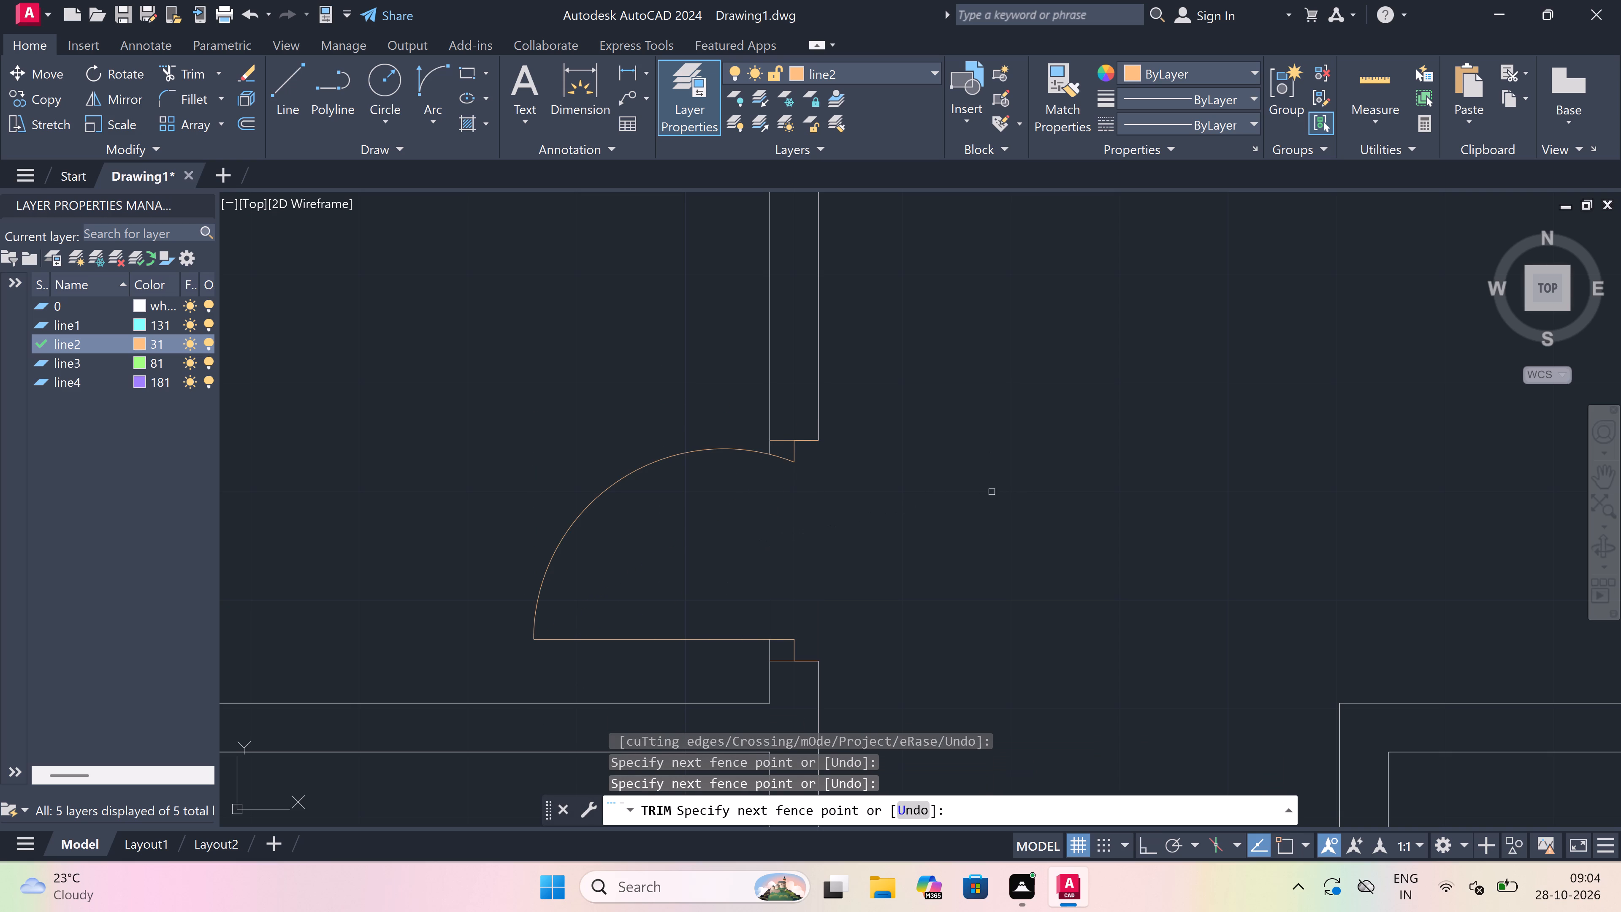
pyautogui.press('Escape')
# Draw a jamb line across the southwest corner room's east wall, just below its northeast corner, with a 2" return southward from mid-wall.
pyautogui.write('l')
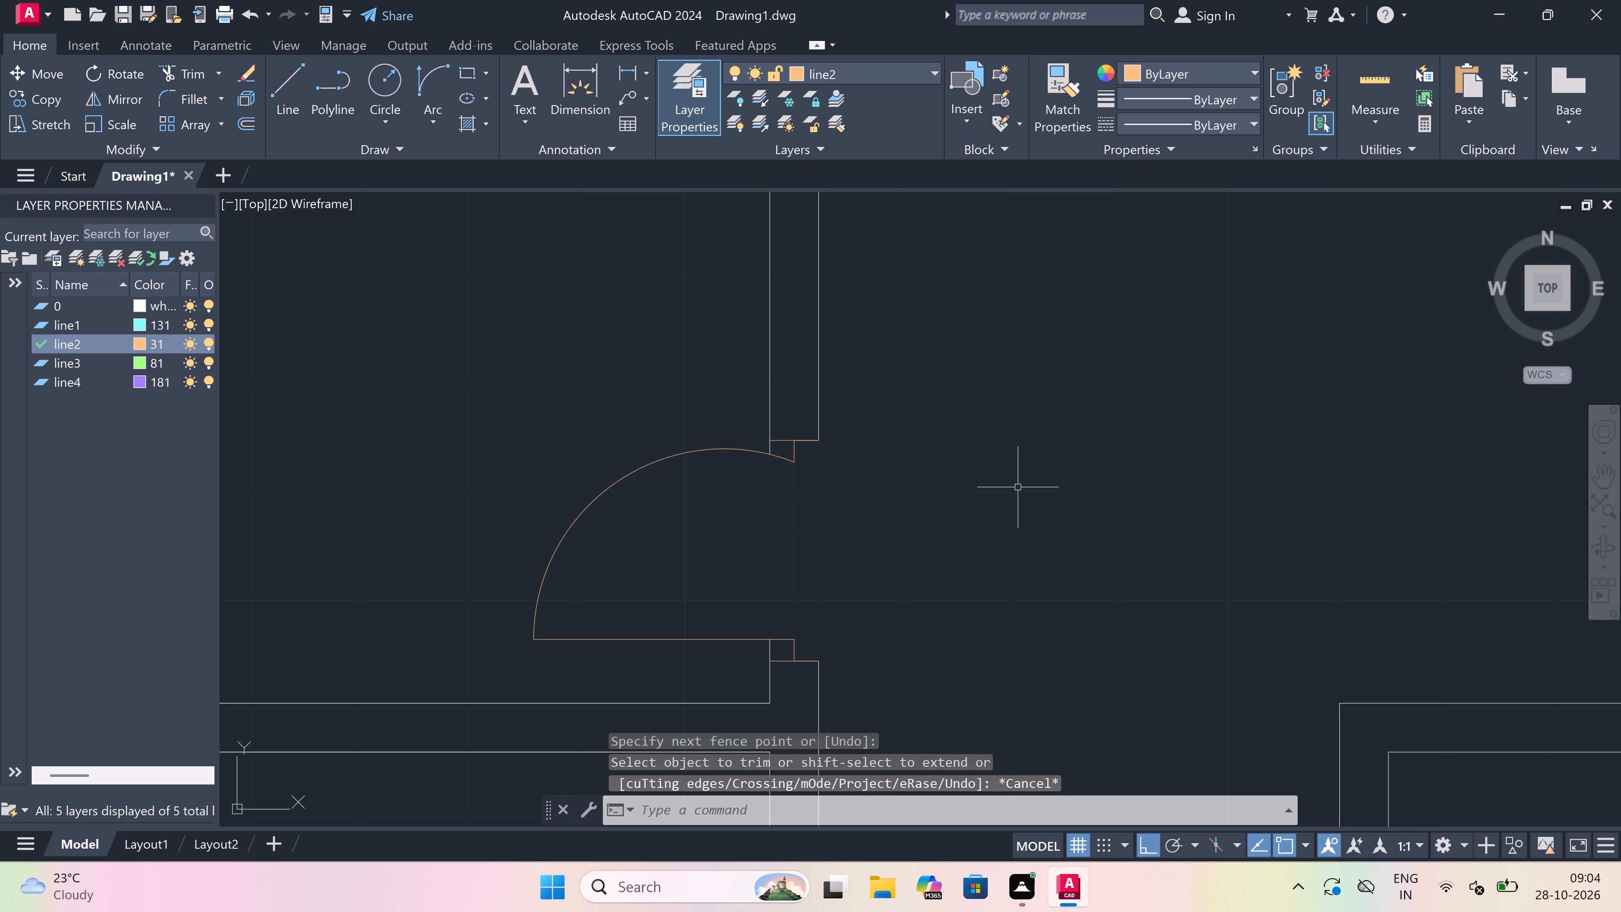
pyautogui.press('space')
pyautogui.scroll(-4, 756, 514)
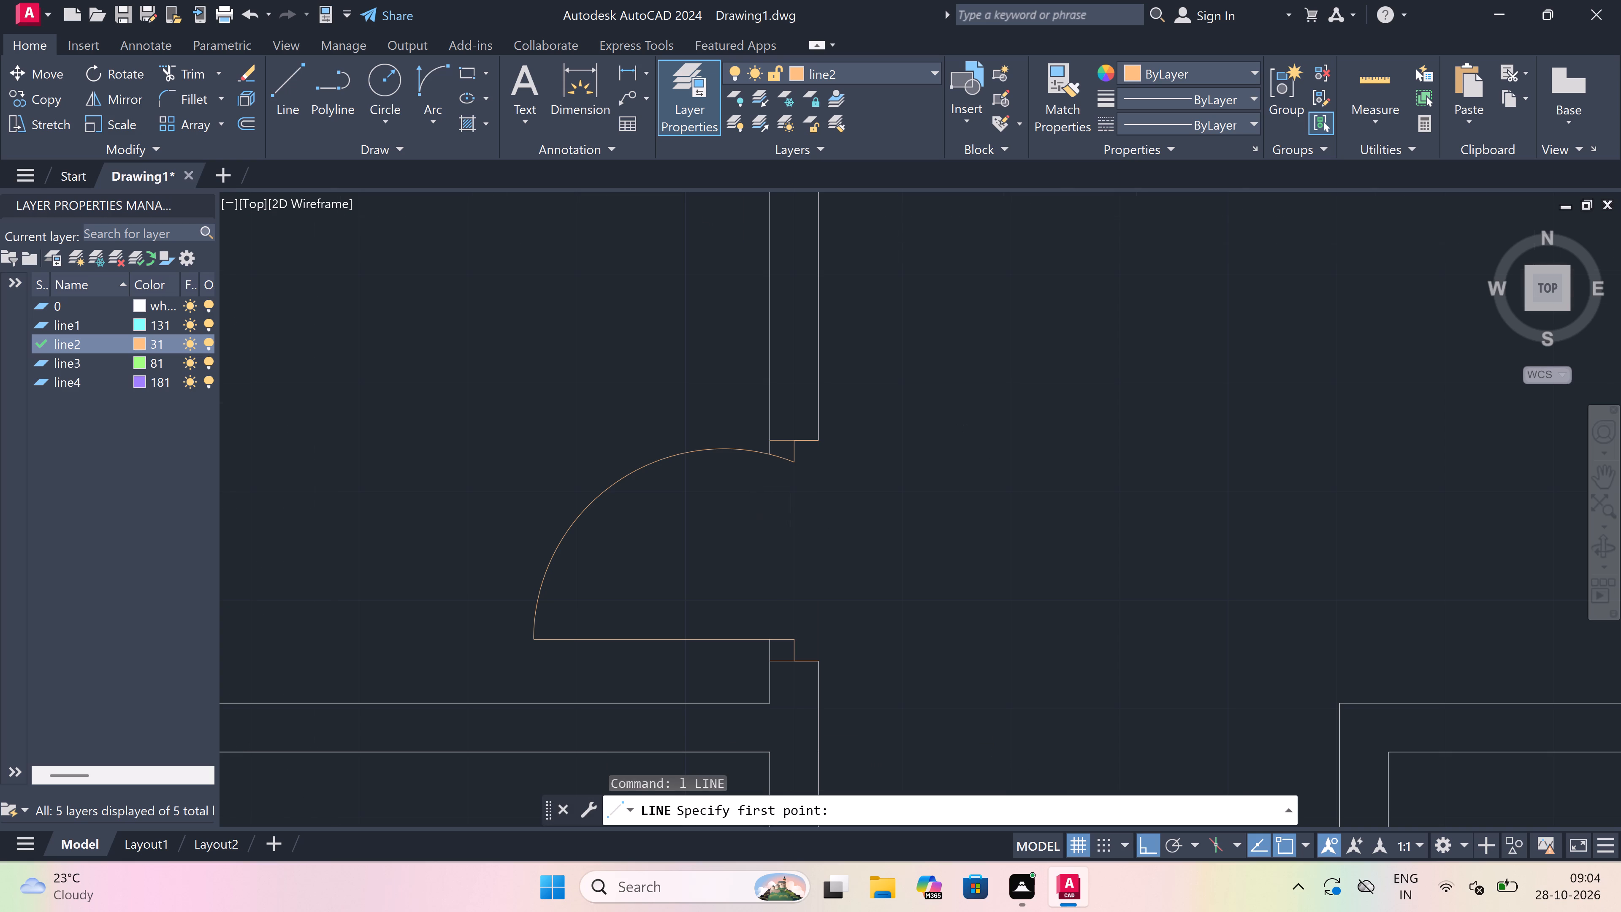
pyautogui.scroll(-1, 755, 513)
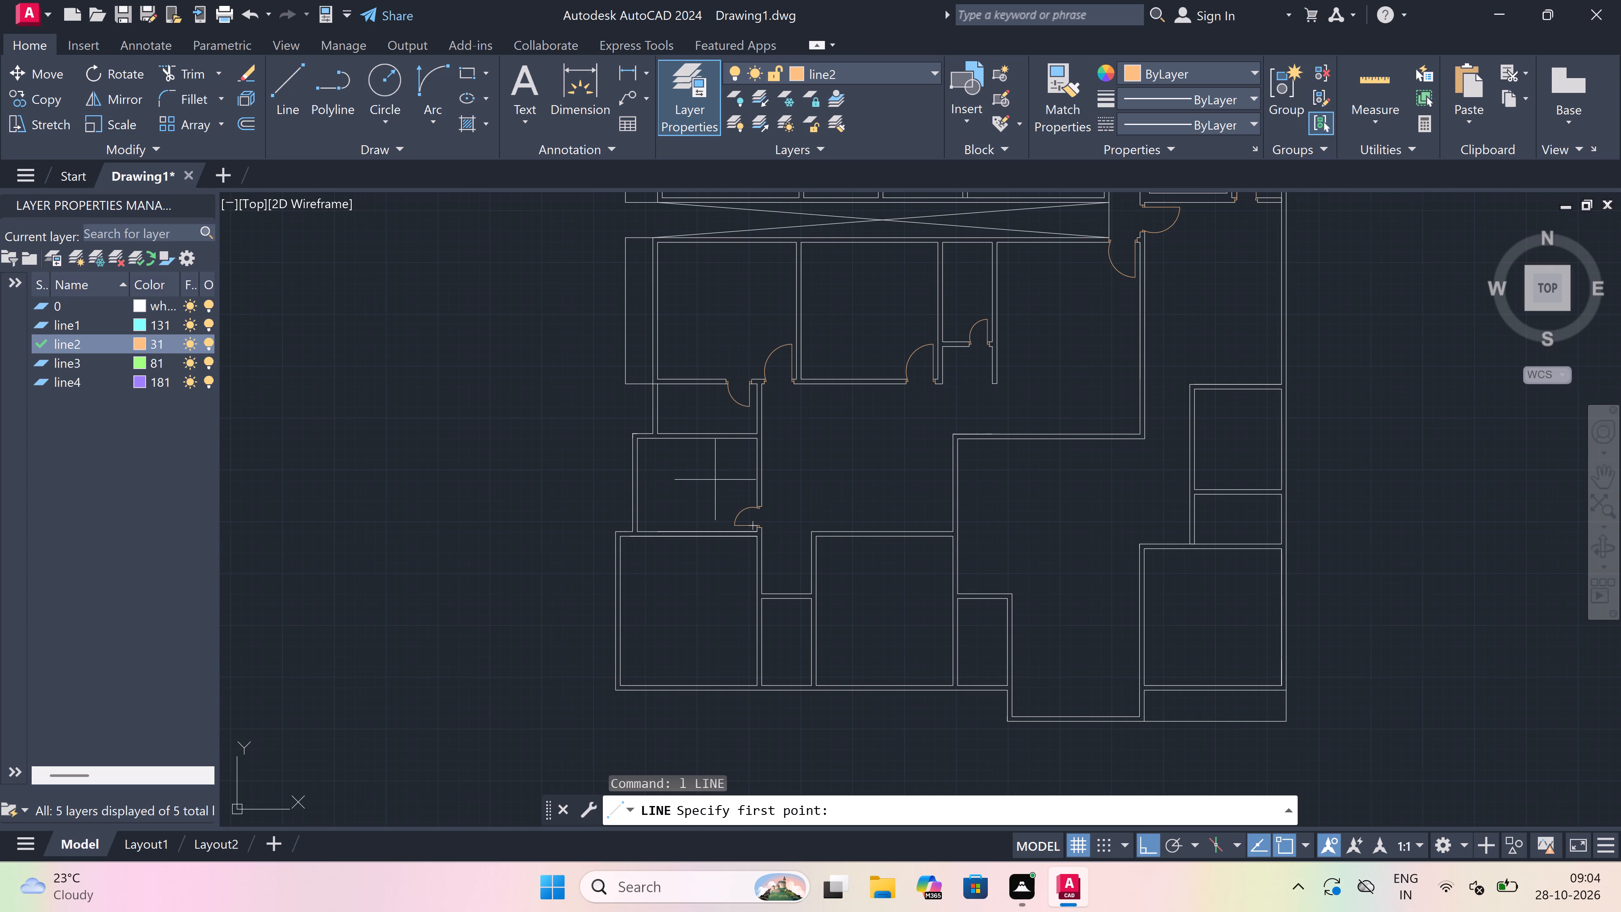
pyautogui.scroll(4, 754, 535)
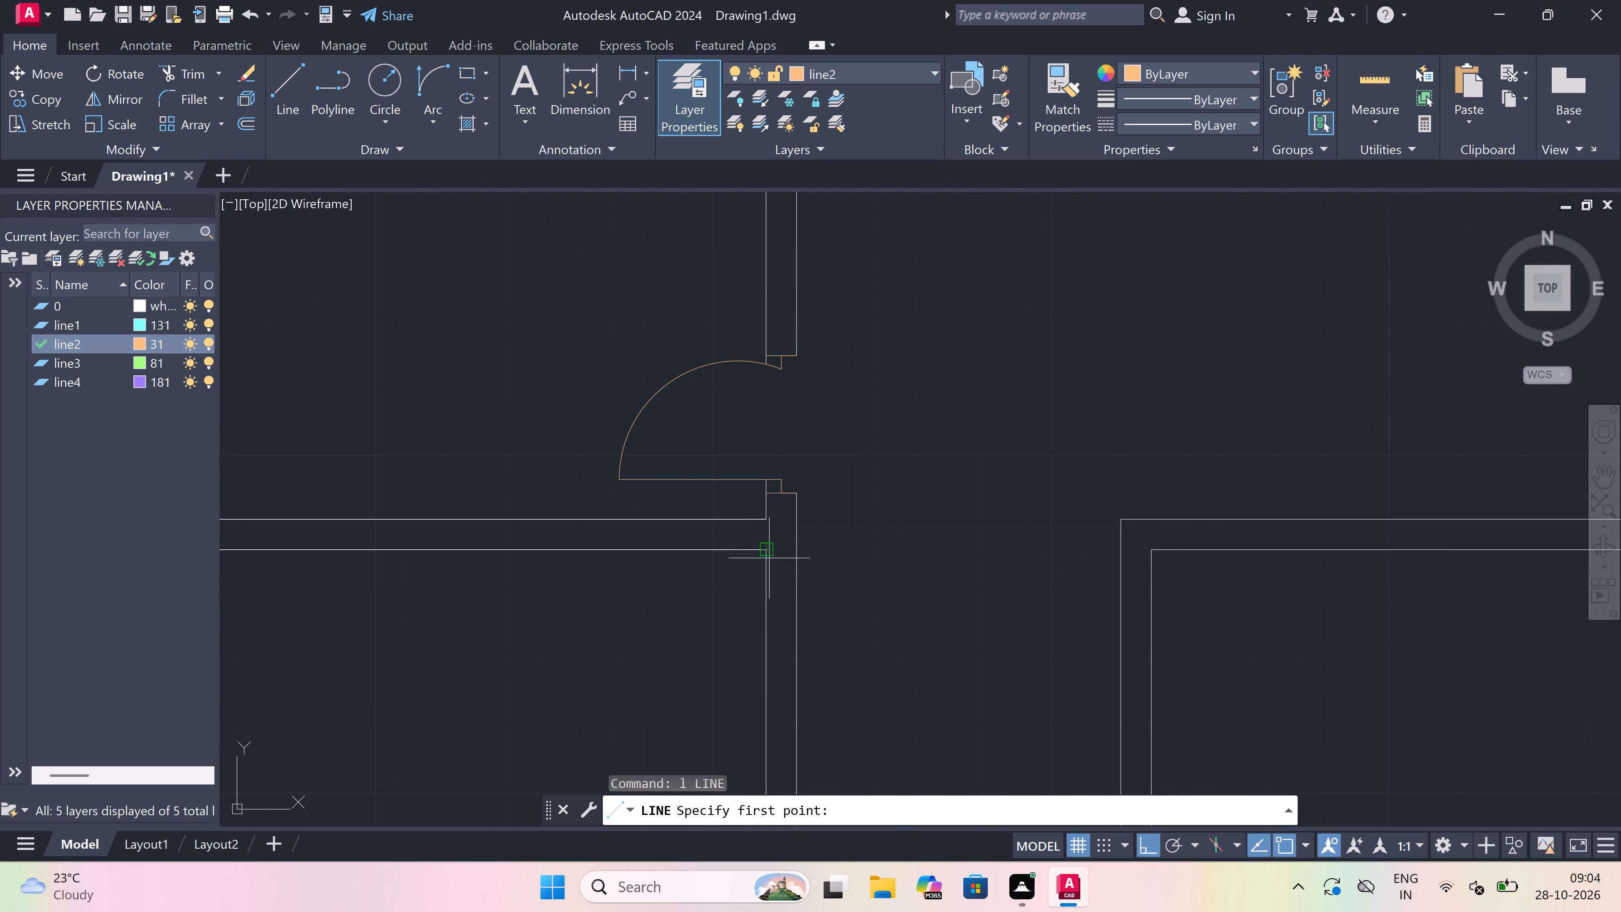
pyautogui.click(767, 567)
pyautogui.scroll(2, 781, 560)
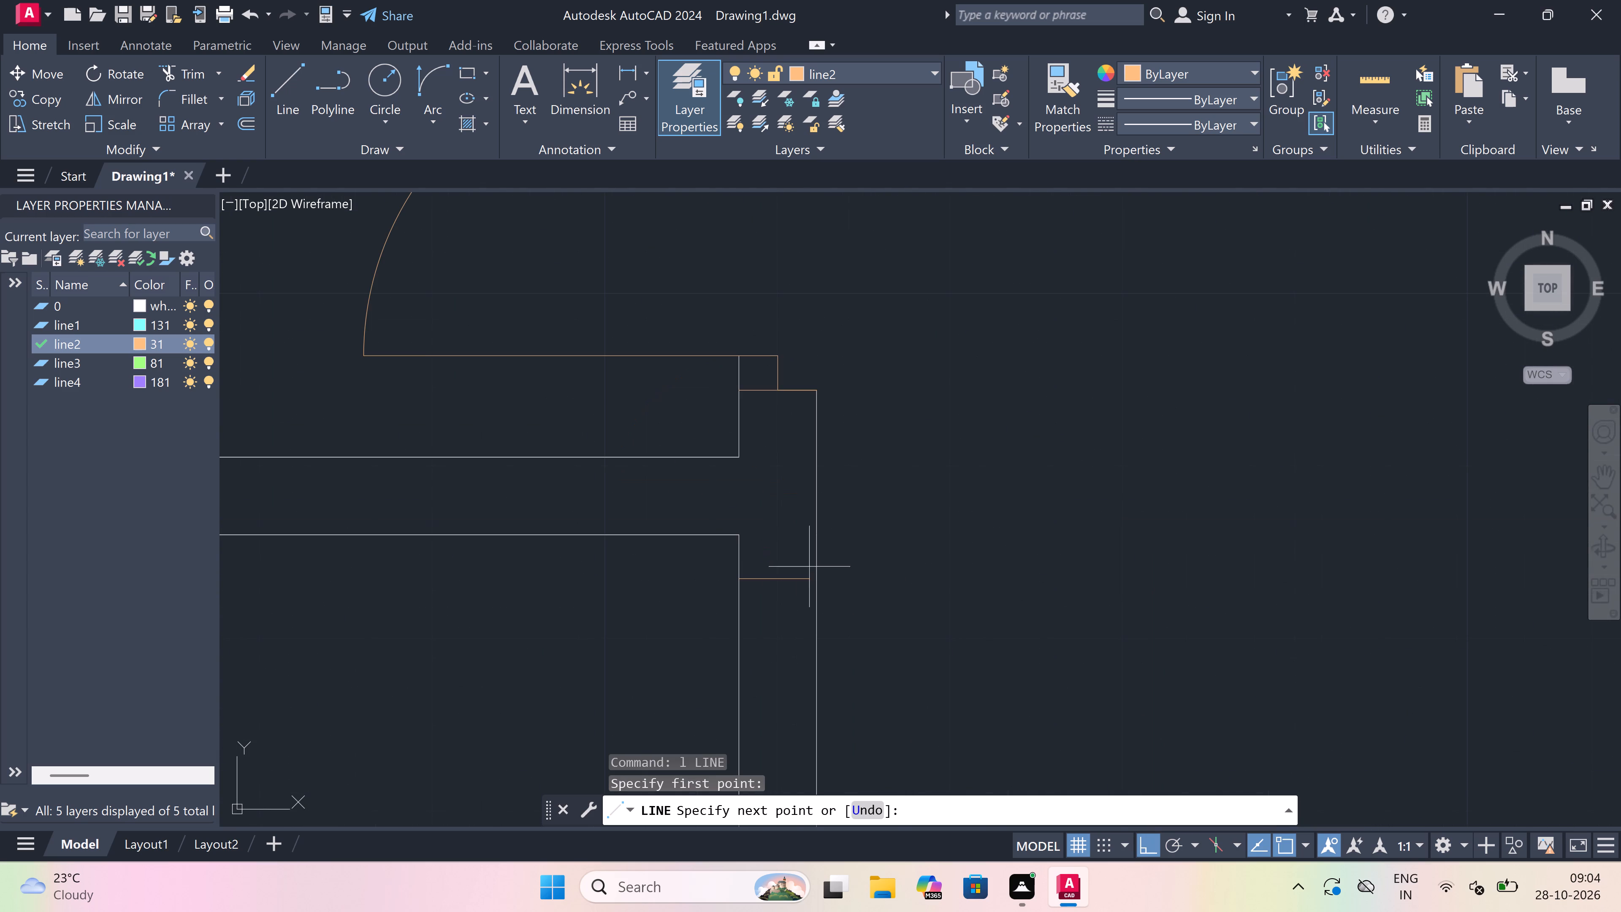
pyautogui.click(819, 579)
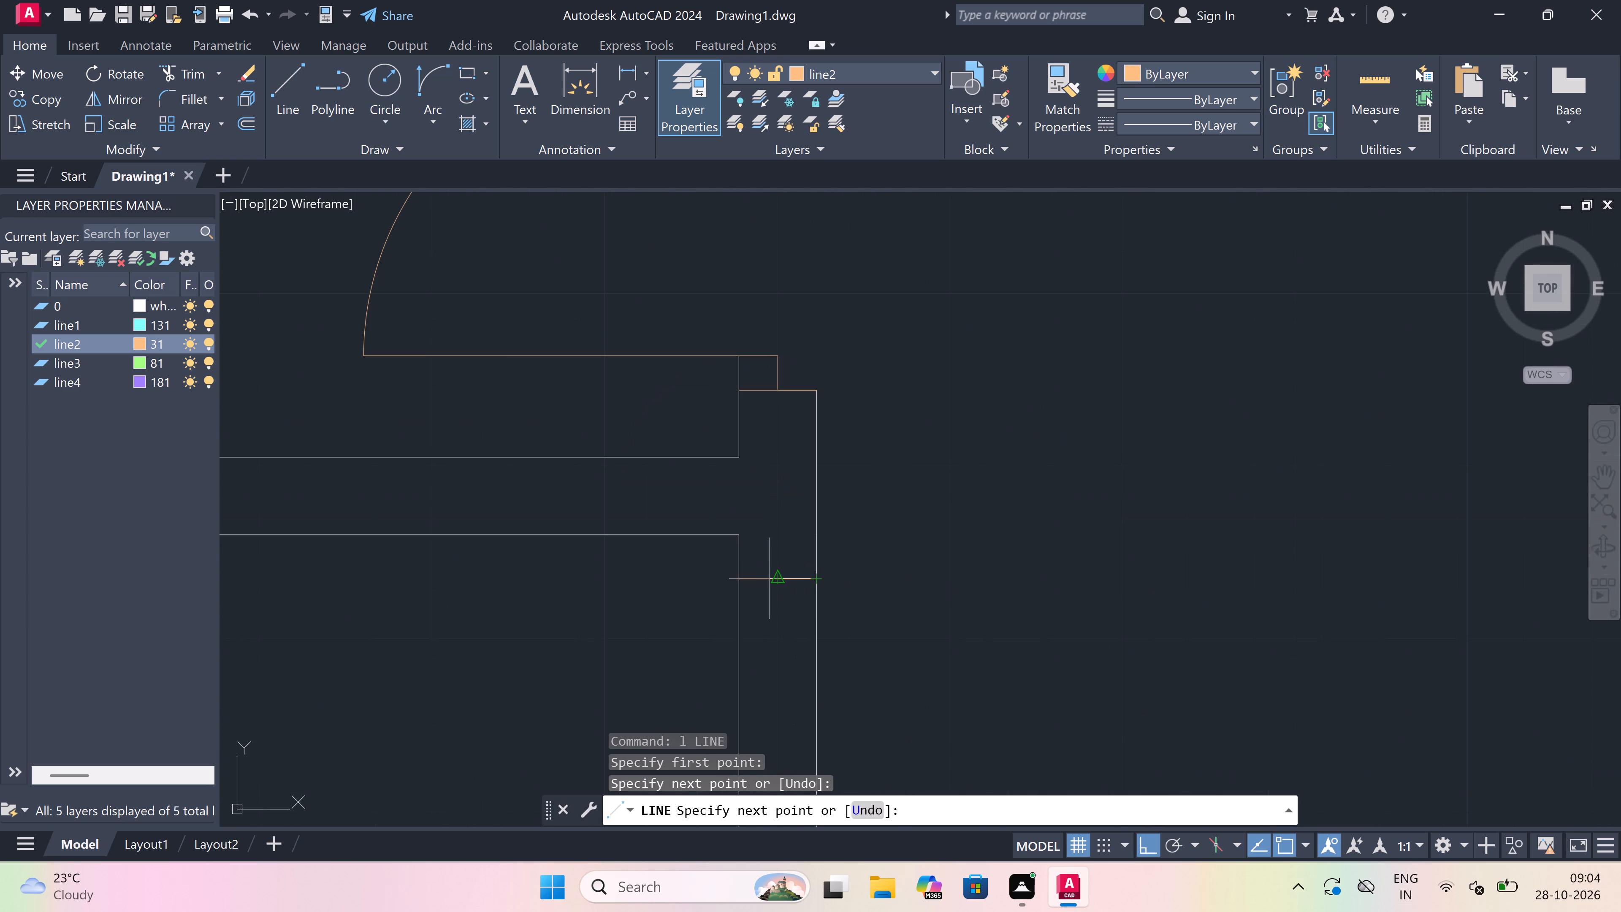
pyautogui.click(770, 578)
pyautogui.press('2')
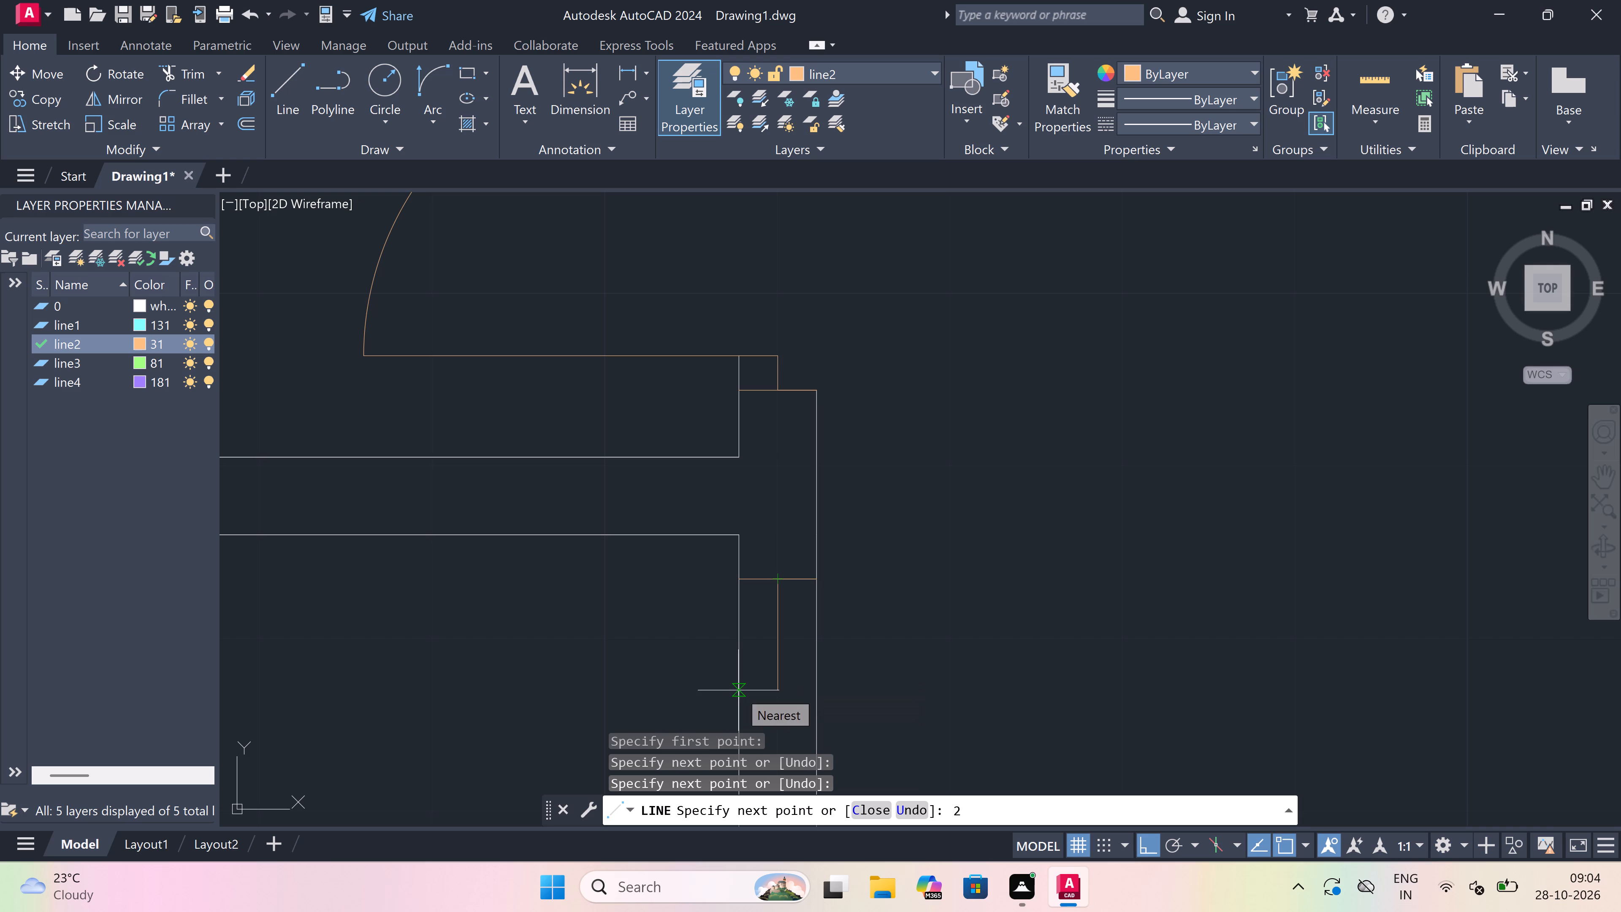
pyautogui.hotkey('shift', '"')
pyautogui.press('space')
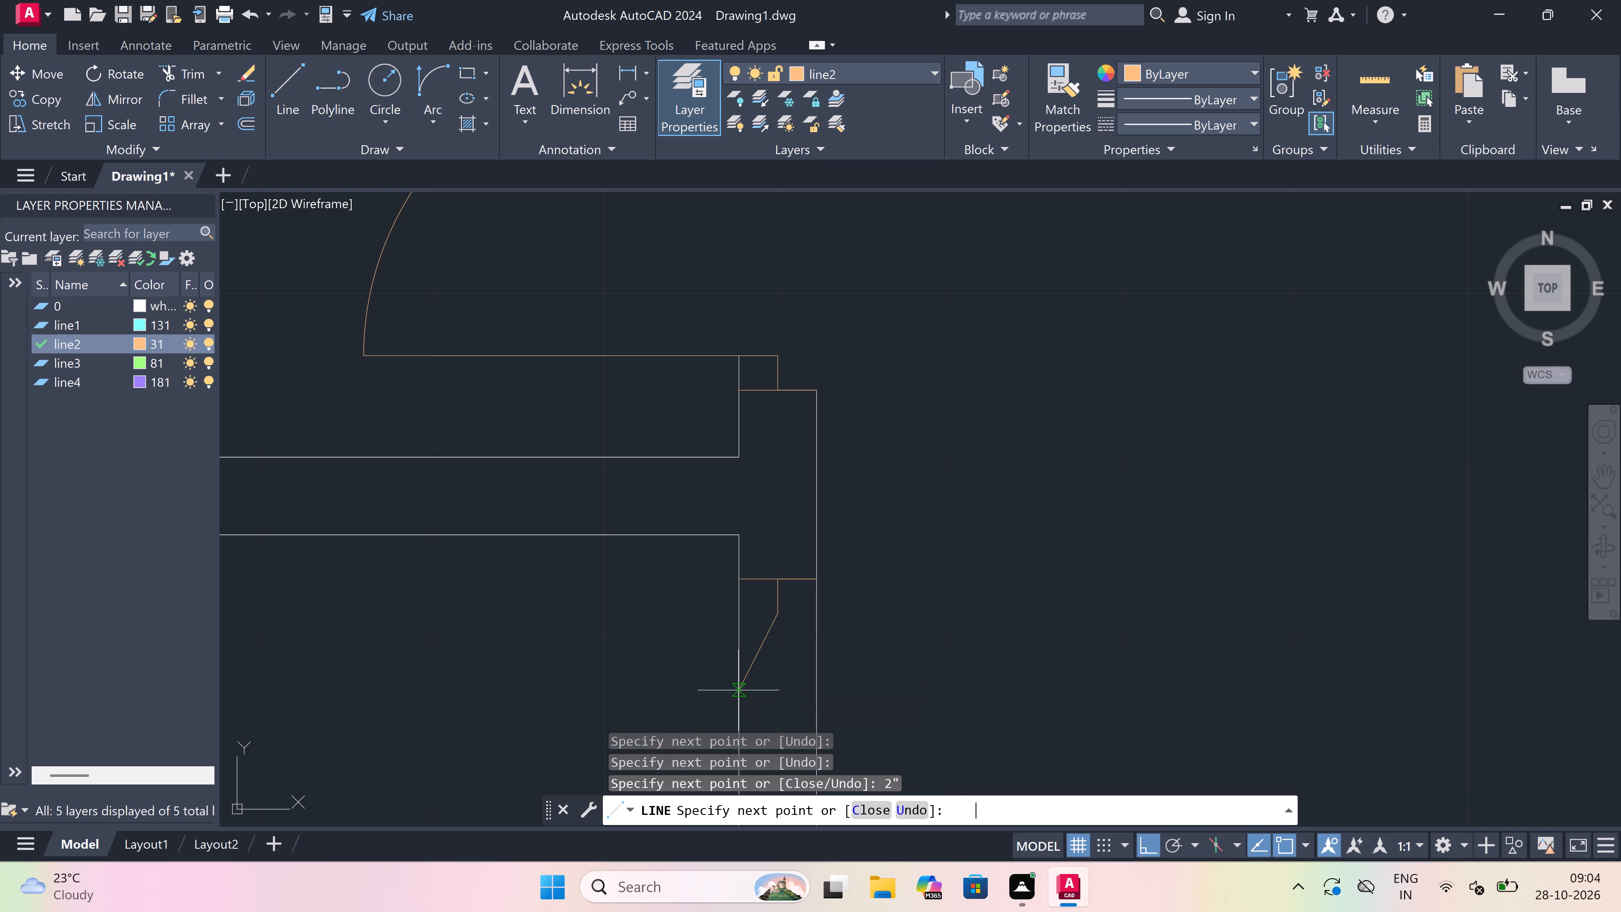
# Draw a 3' door leaf westward from the end of the jamb's return, into the southwest corner room.
pyautogui.press('3')
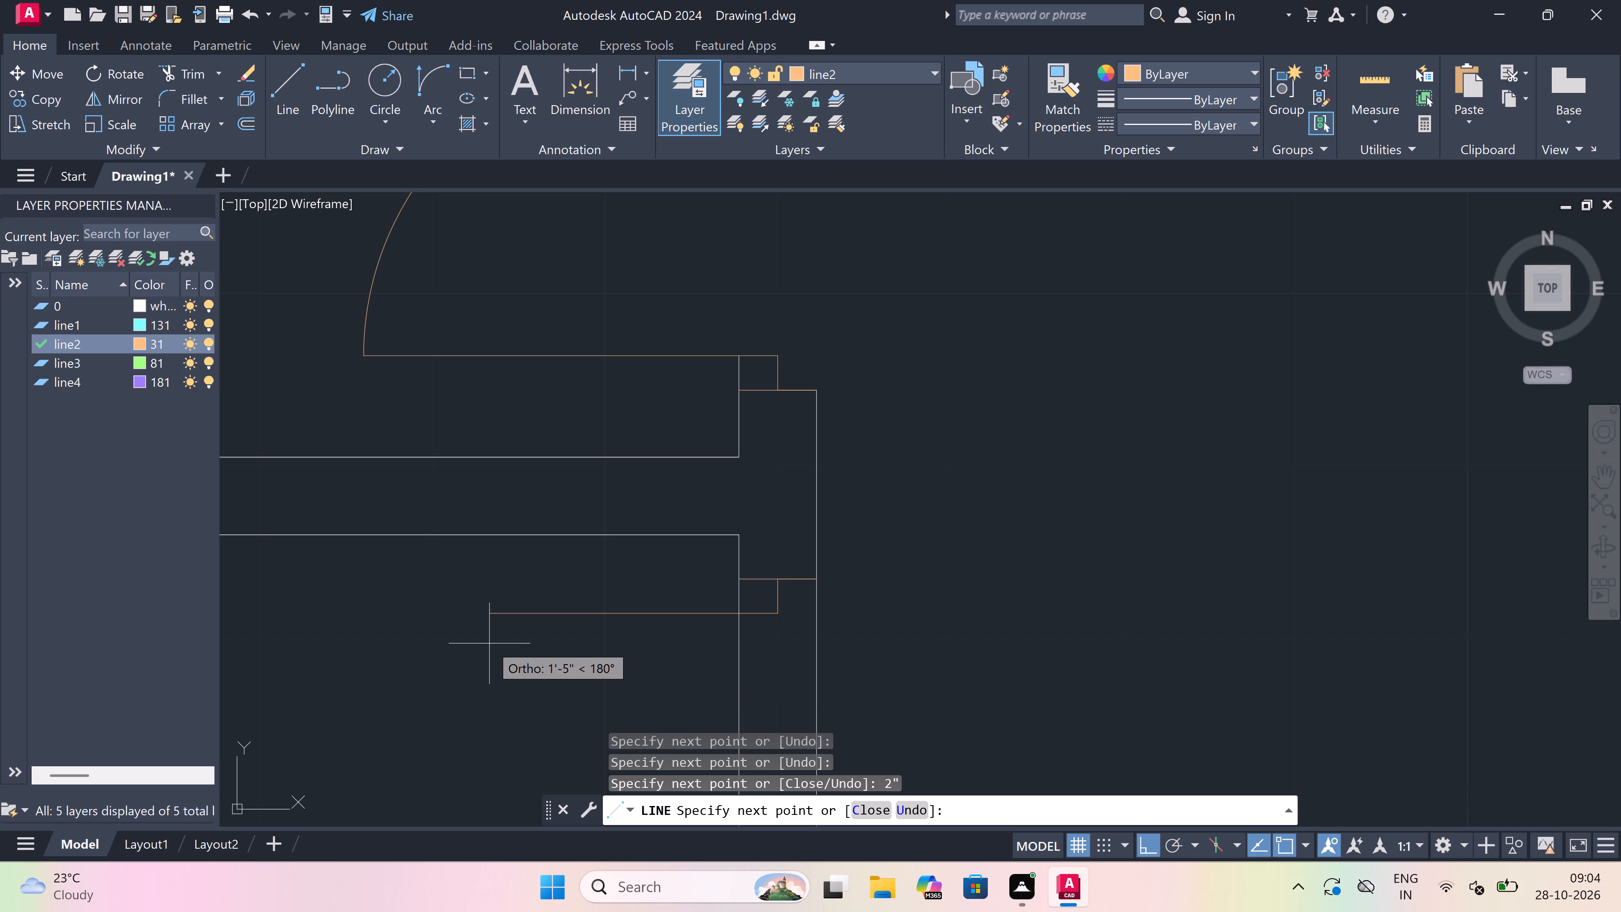
pyautogui.write("'")
pyautogui.press('space')
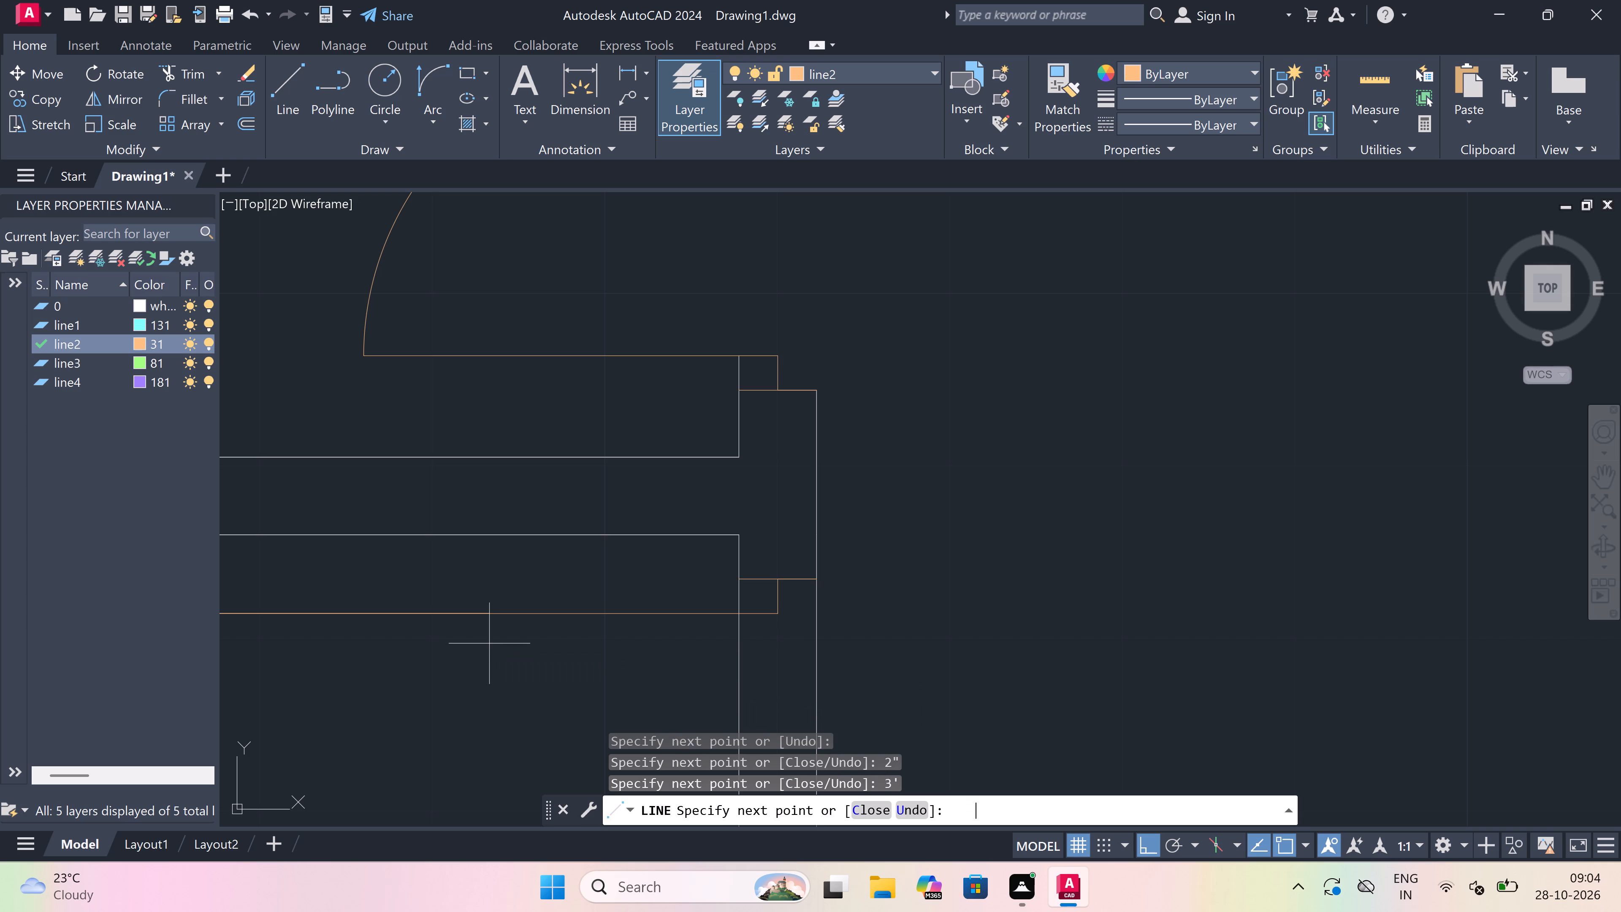
# Draw the south jamb line across the southwest corner room's east wall, with a 2" return northward from mid-wall.
pyautogui.press('Escape')
pyautogui.press('space')
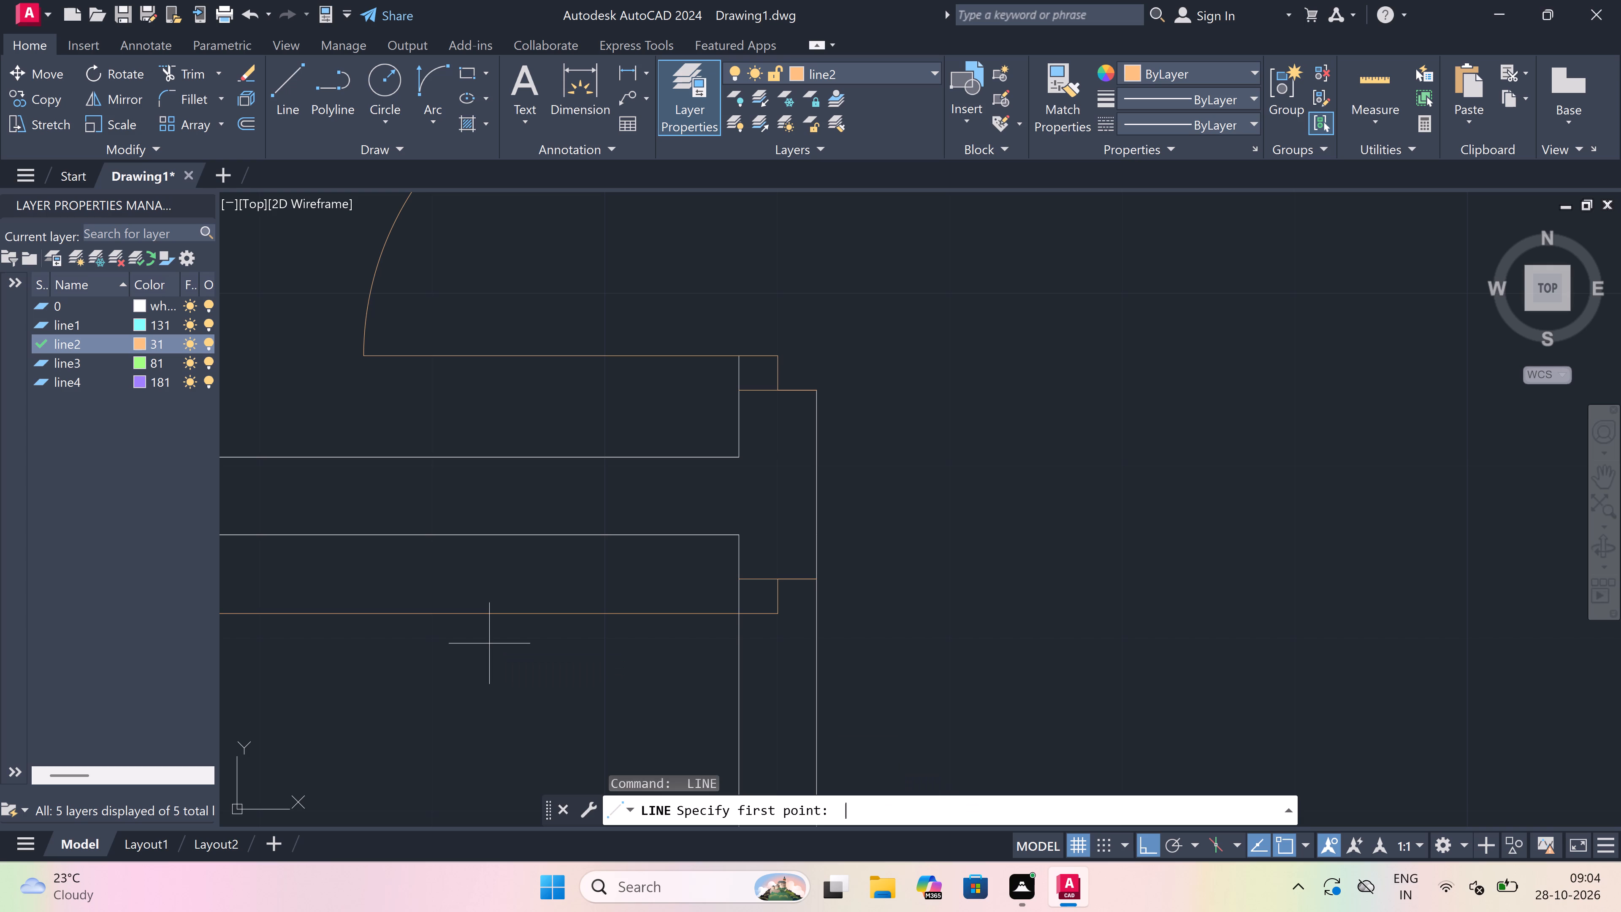
pyautogui.scroll(-2, 632, 461)
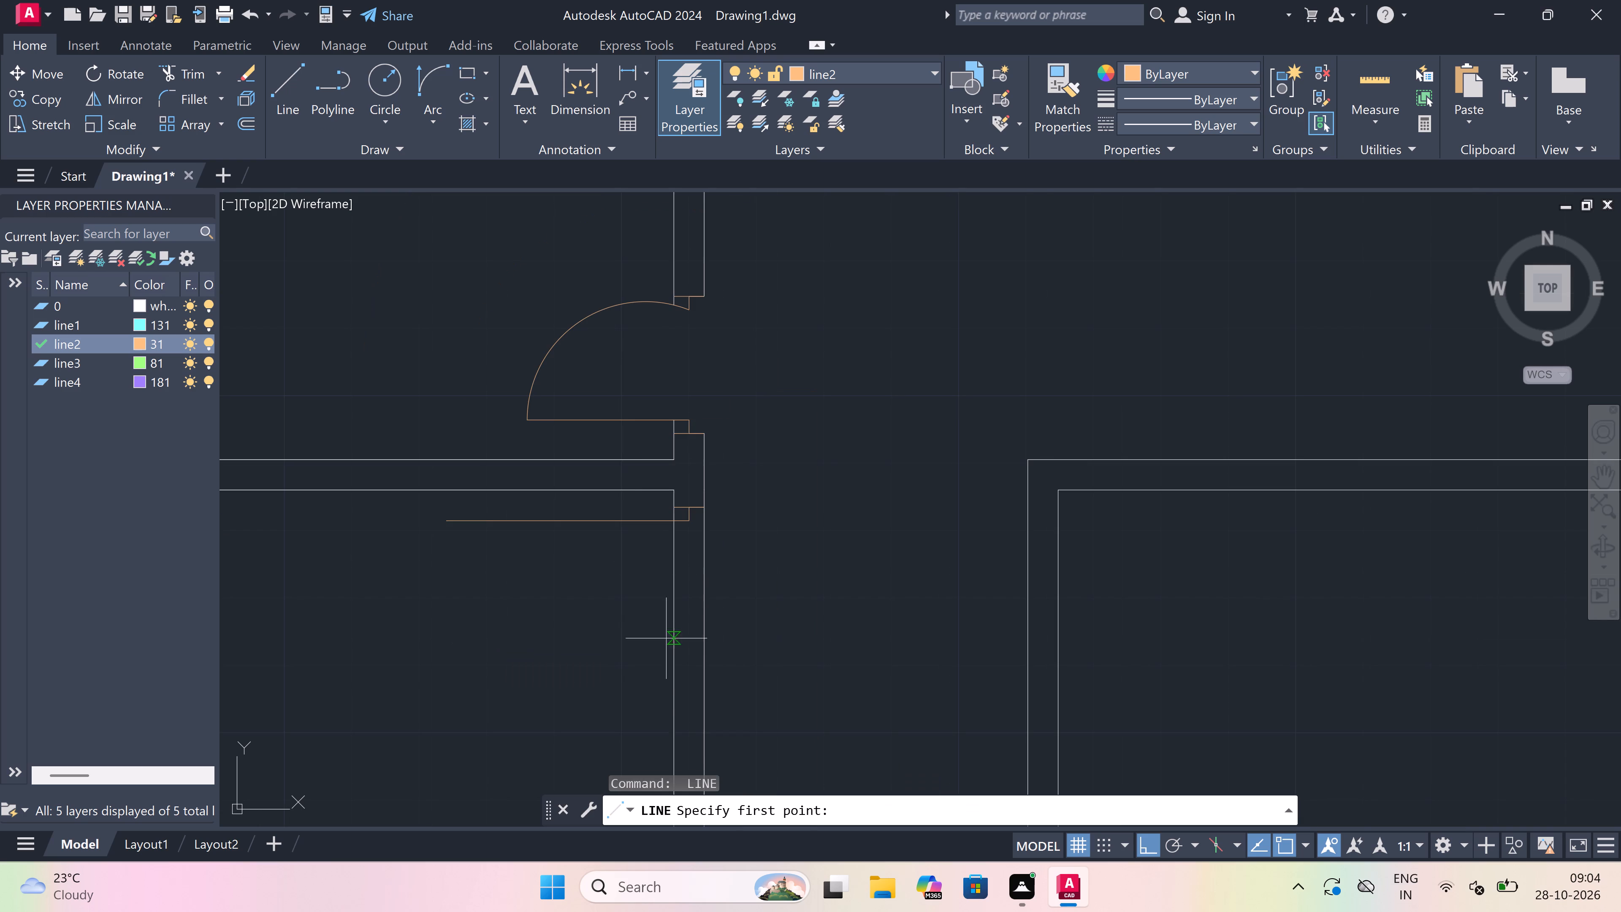
pyautogui.click(674, 681)
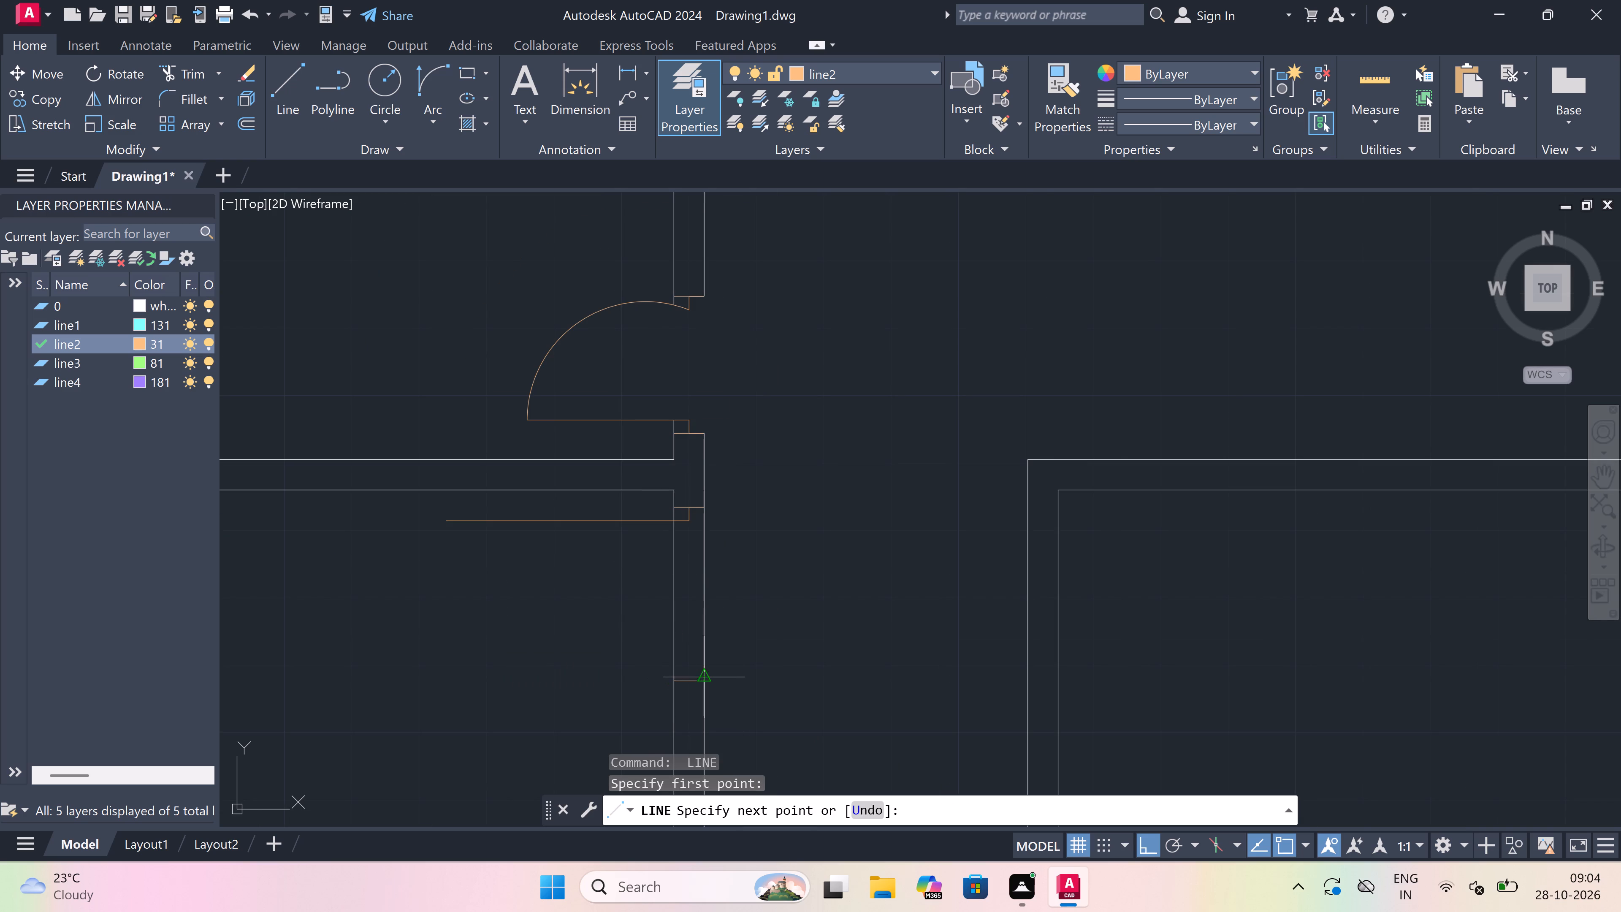
pyautogui.click(704, 679)
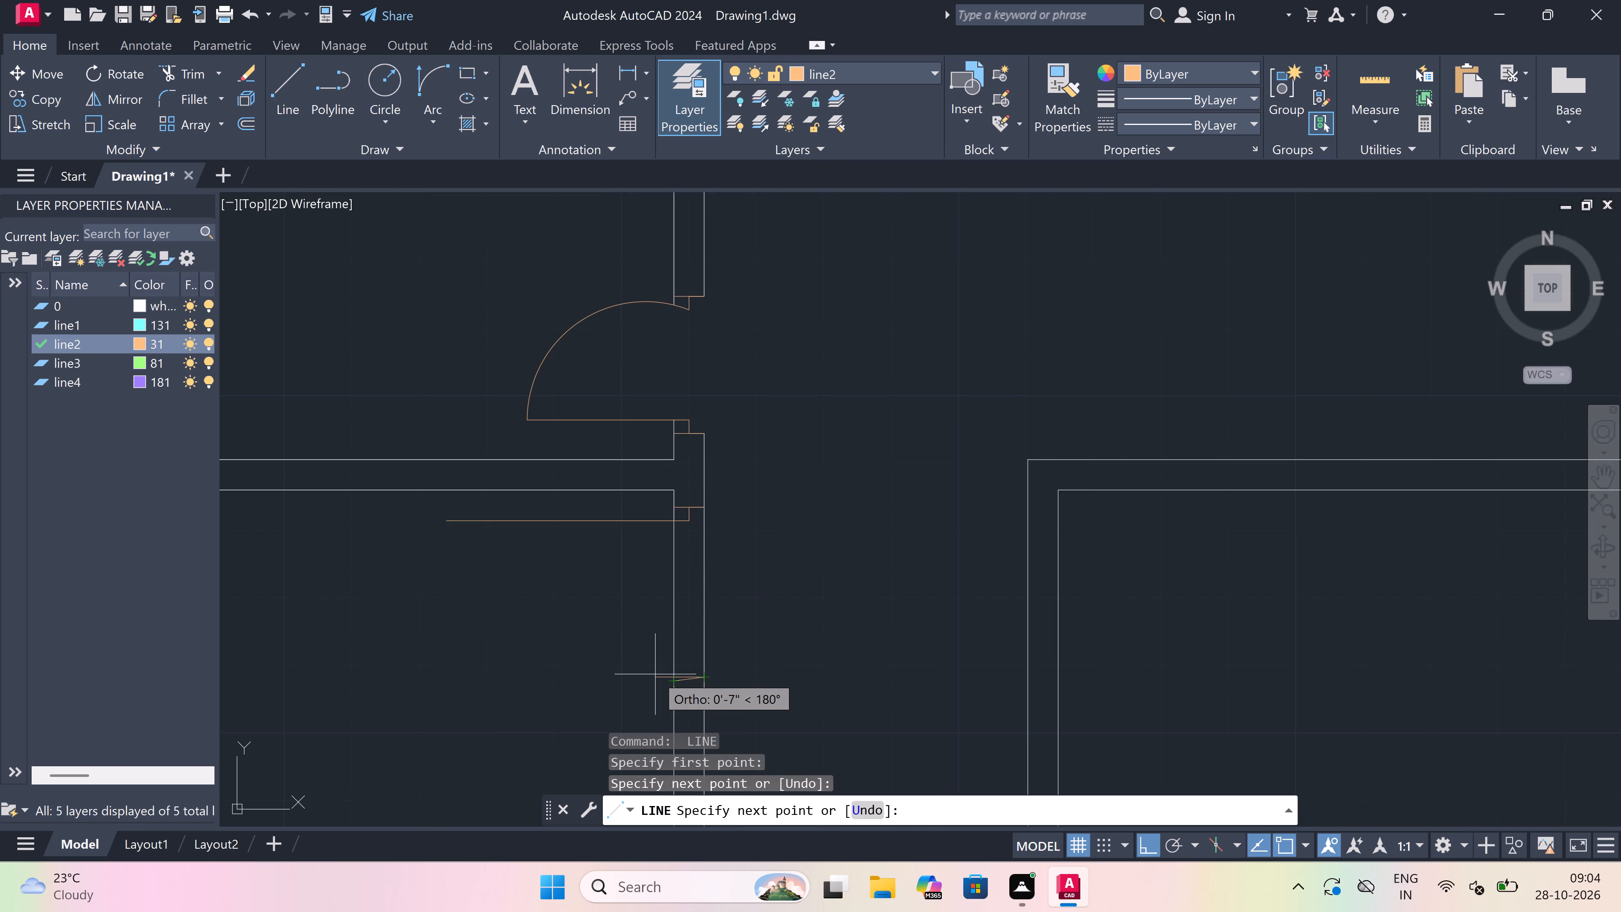
pyautogui.hotkey('ctrl', 'z')
pyautogui.scroll(-2, 653, 673)
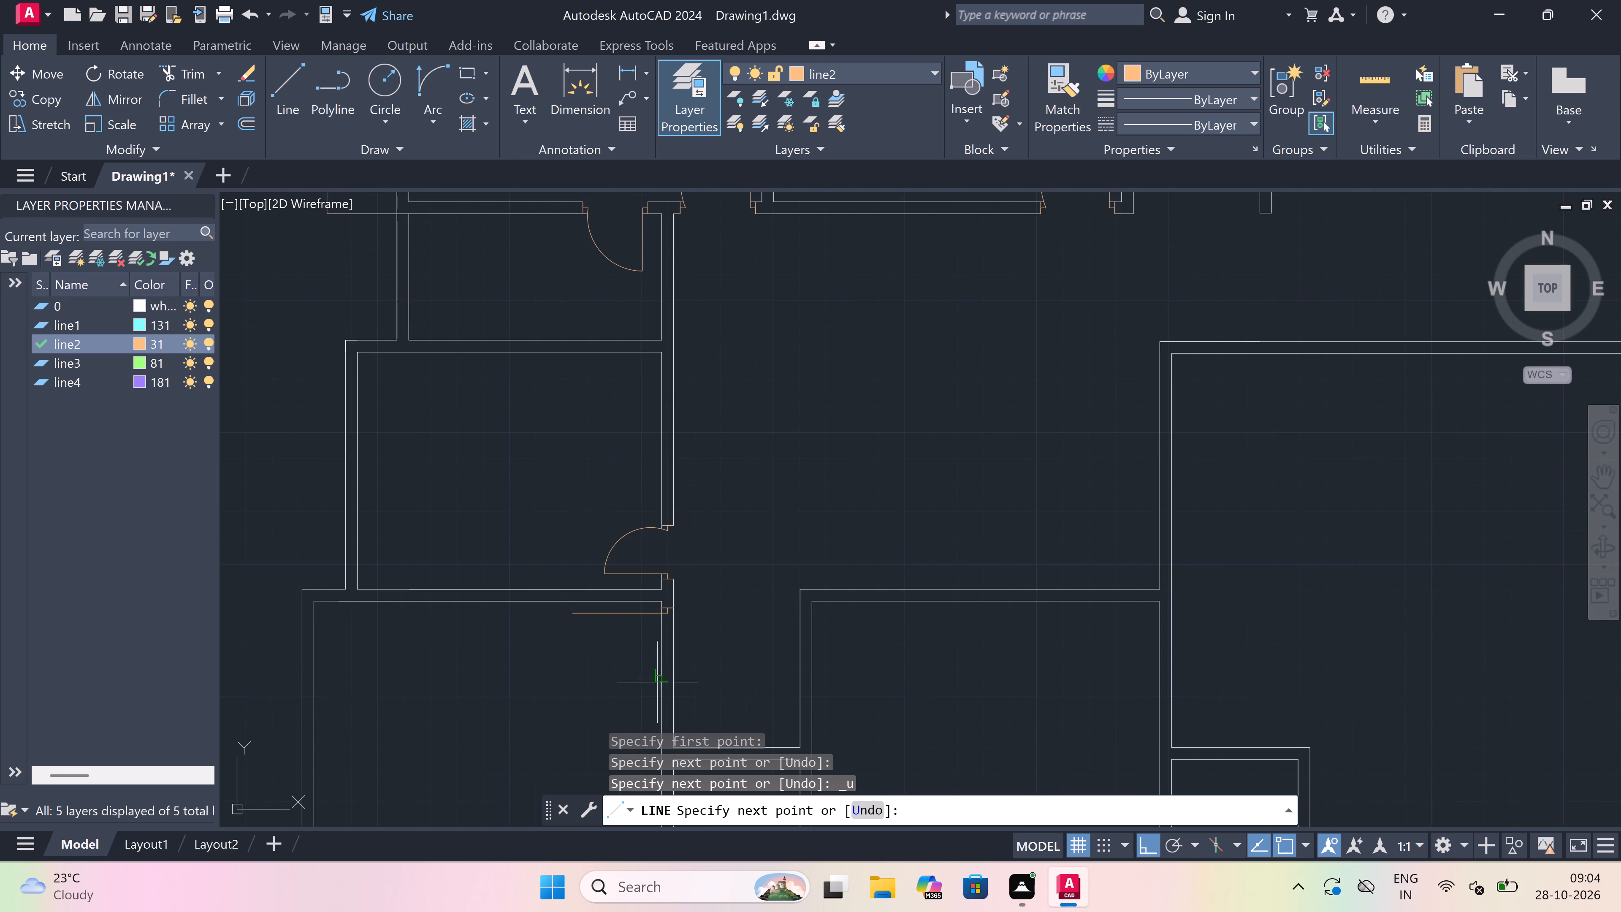
pyautogui.scroll(2, 663, 691)
pyautogui.scroll(2, 660, 657)
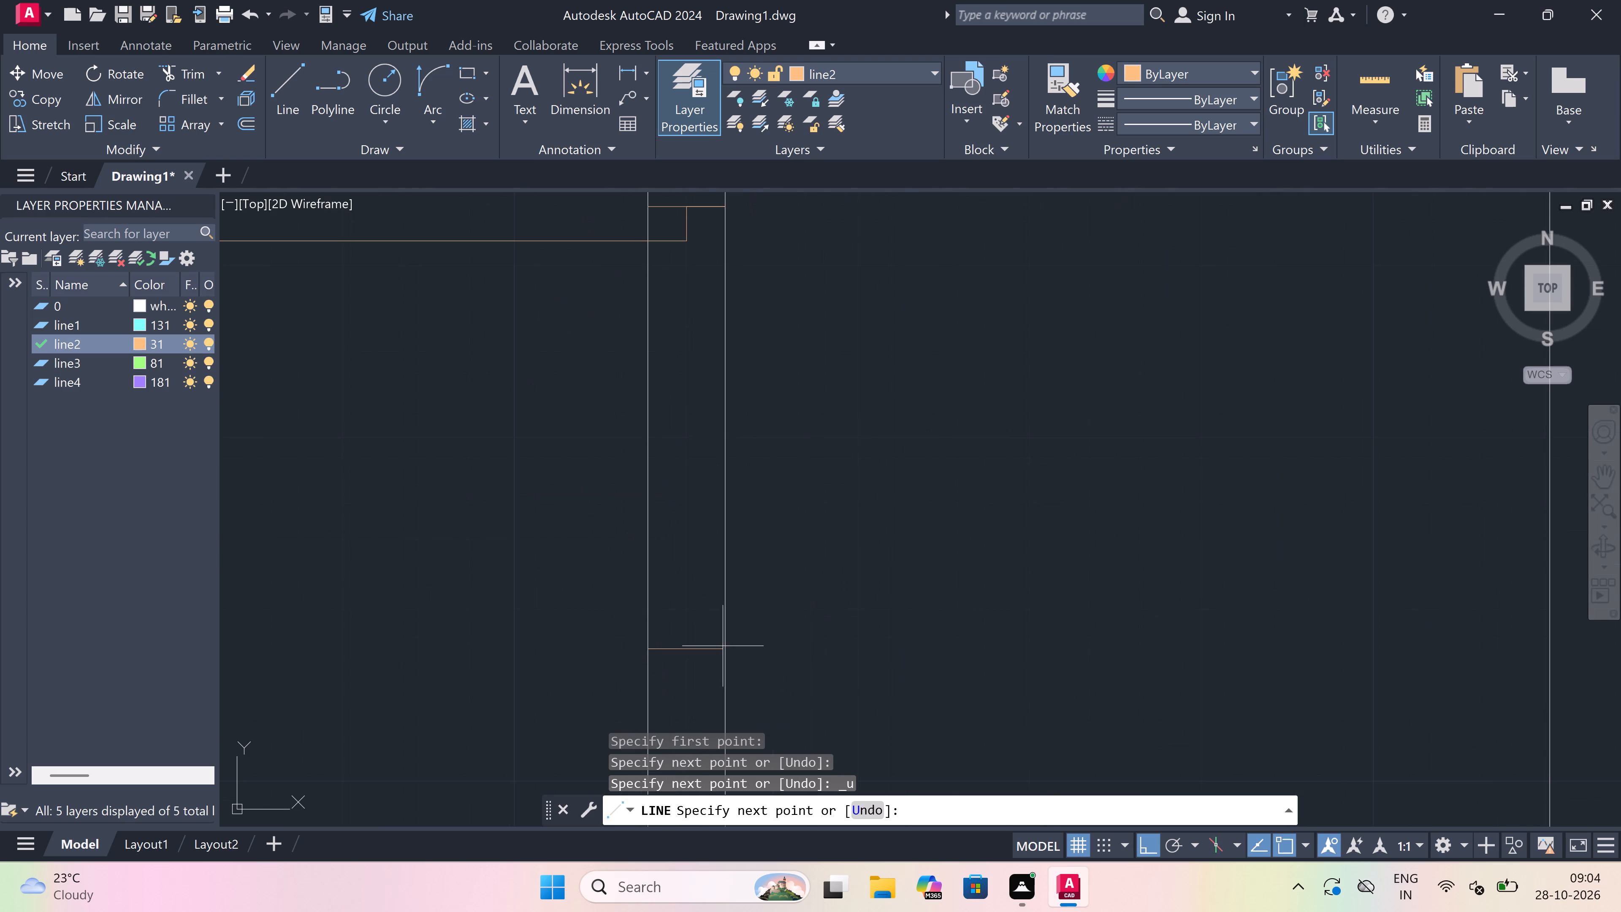
pyautogui.click(728, 648)
pyautogui.moveTo(689, 649); pyautogui.dragTo(686, 637)
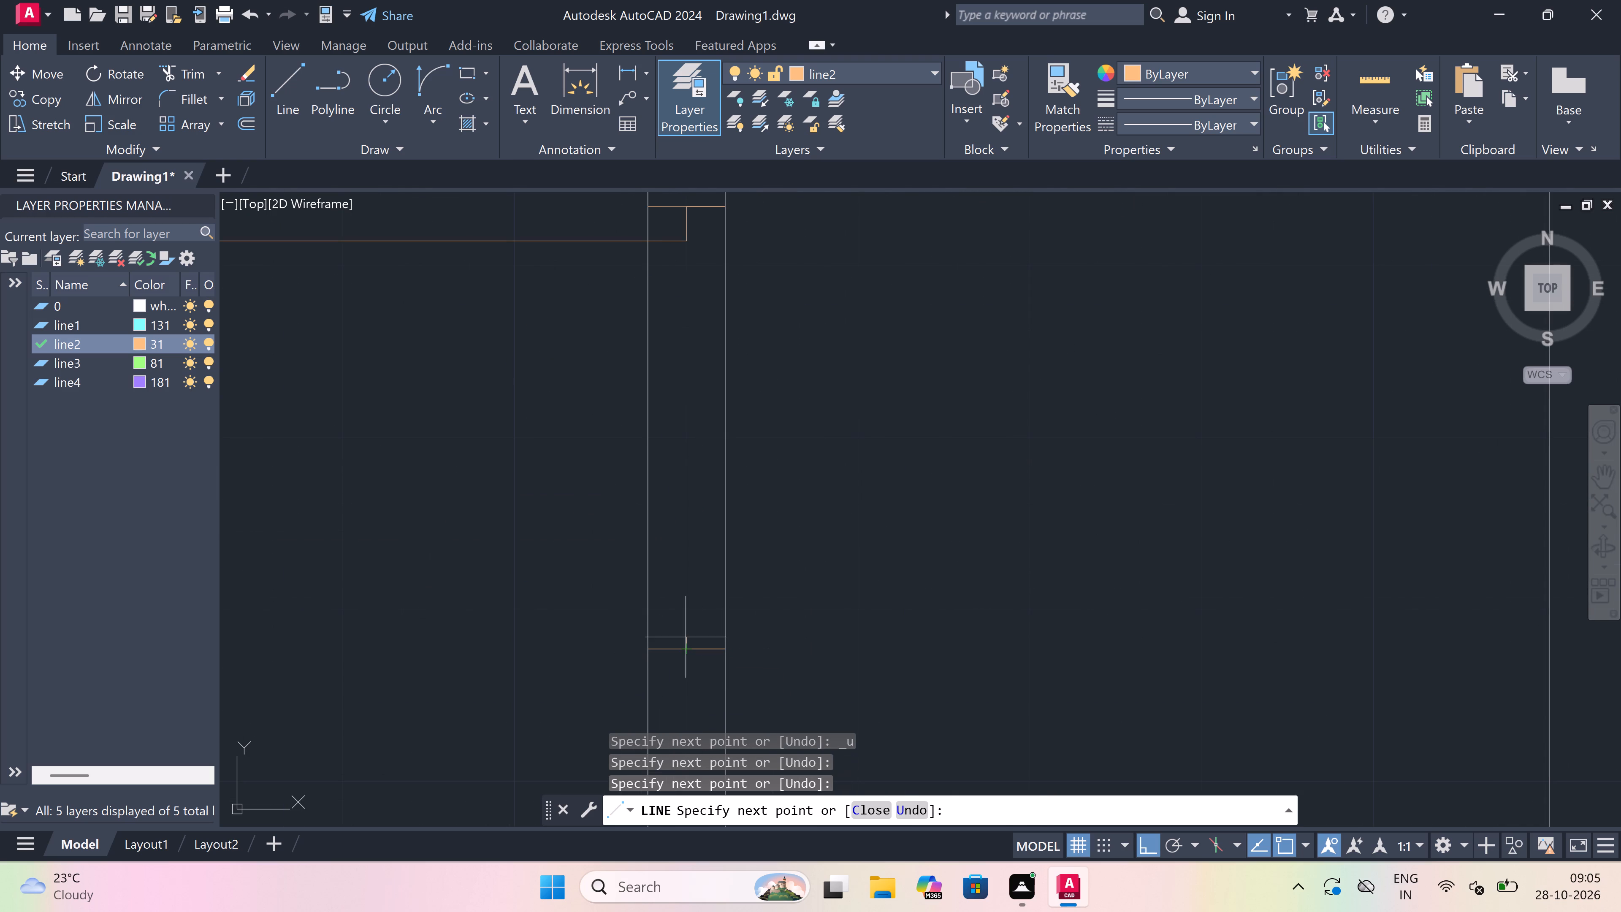
pyautogui.press('2')
pyautogui.write('"')
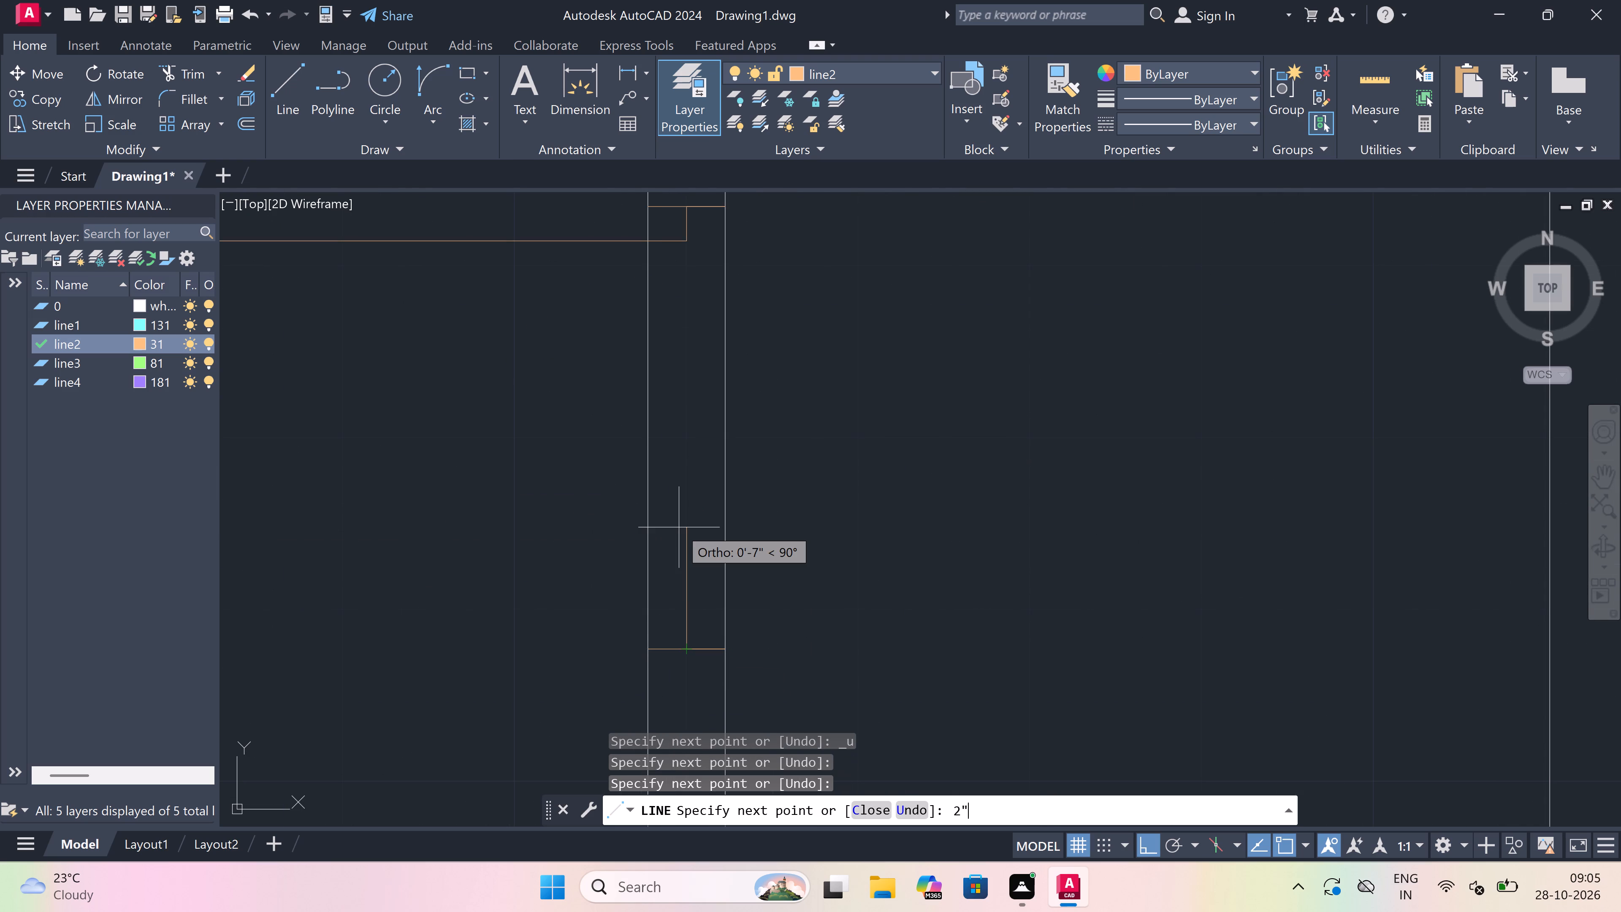
pyautogui.press('space')
pyautogui.press('Escape')
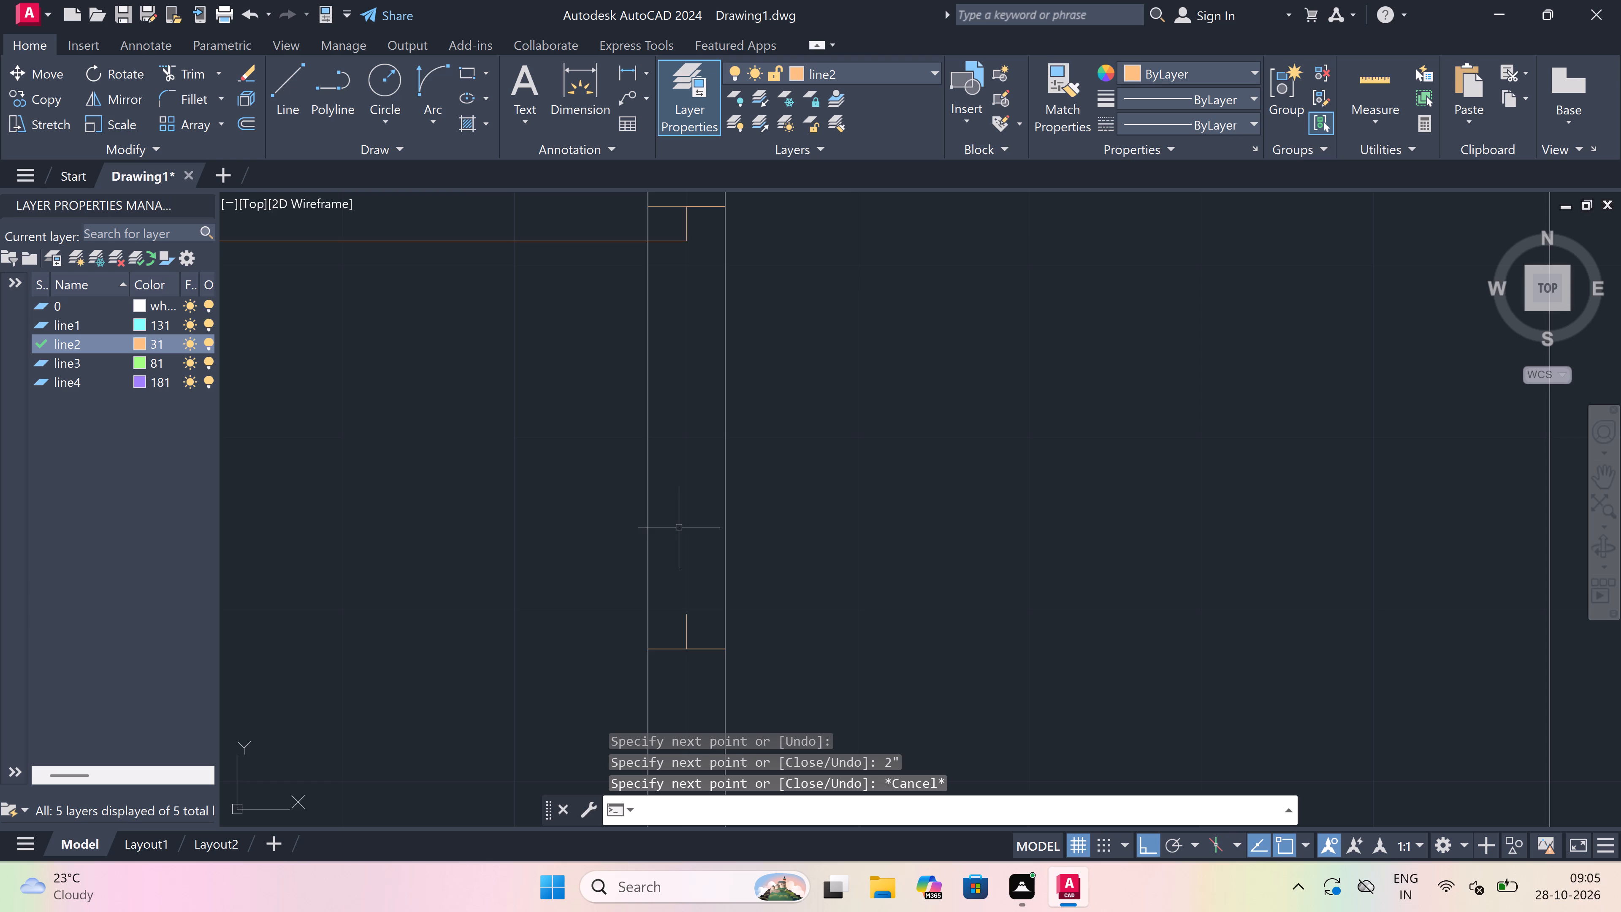
# Draw the door's swing arc from the leaf's west end to the tip of the south jamb's return.
pyautogui.scroll(-2, 679, 527)
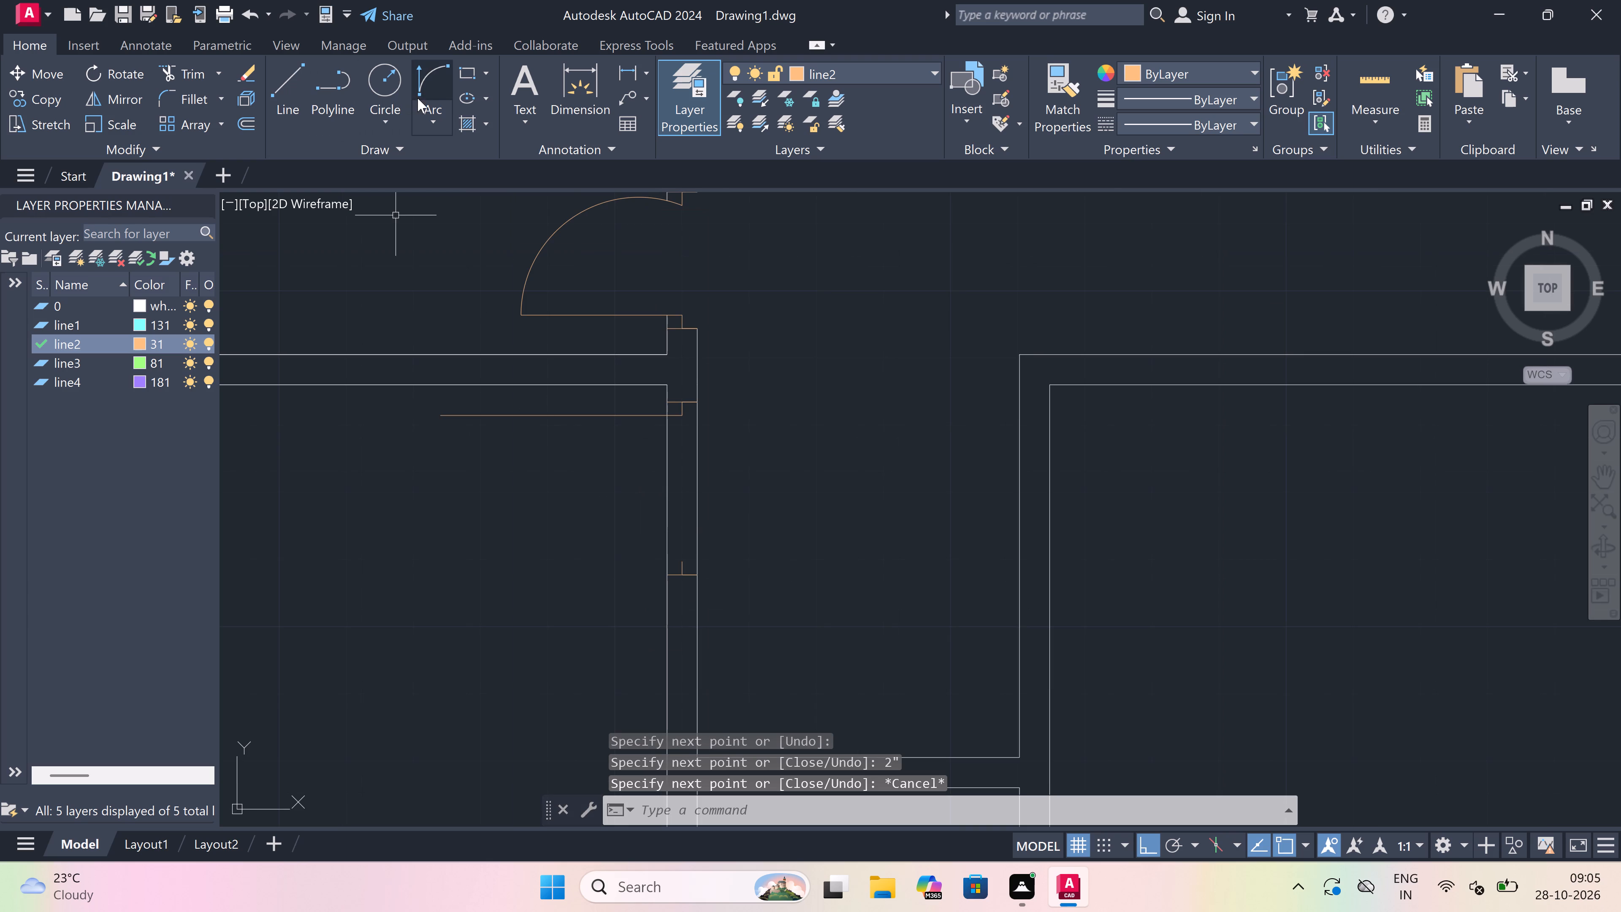
pyautogui.click(436, 68)
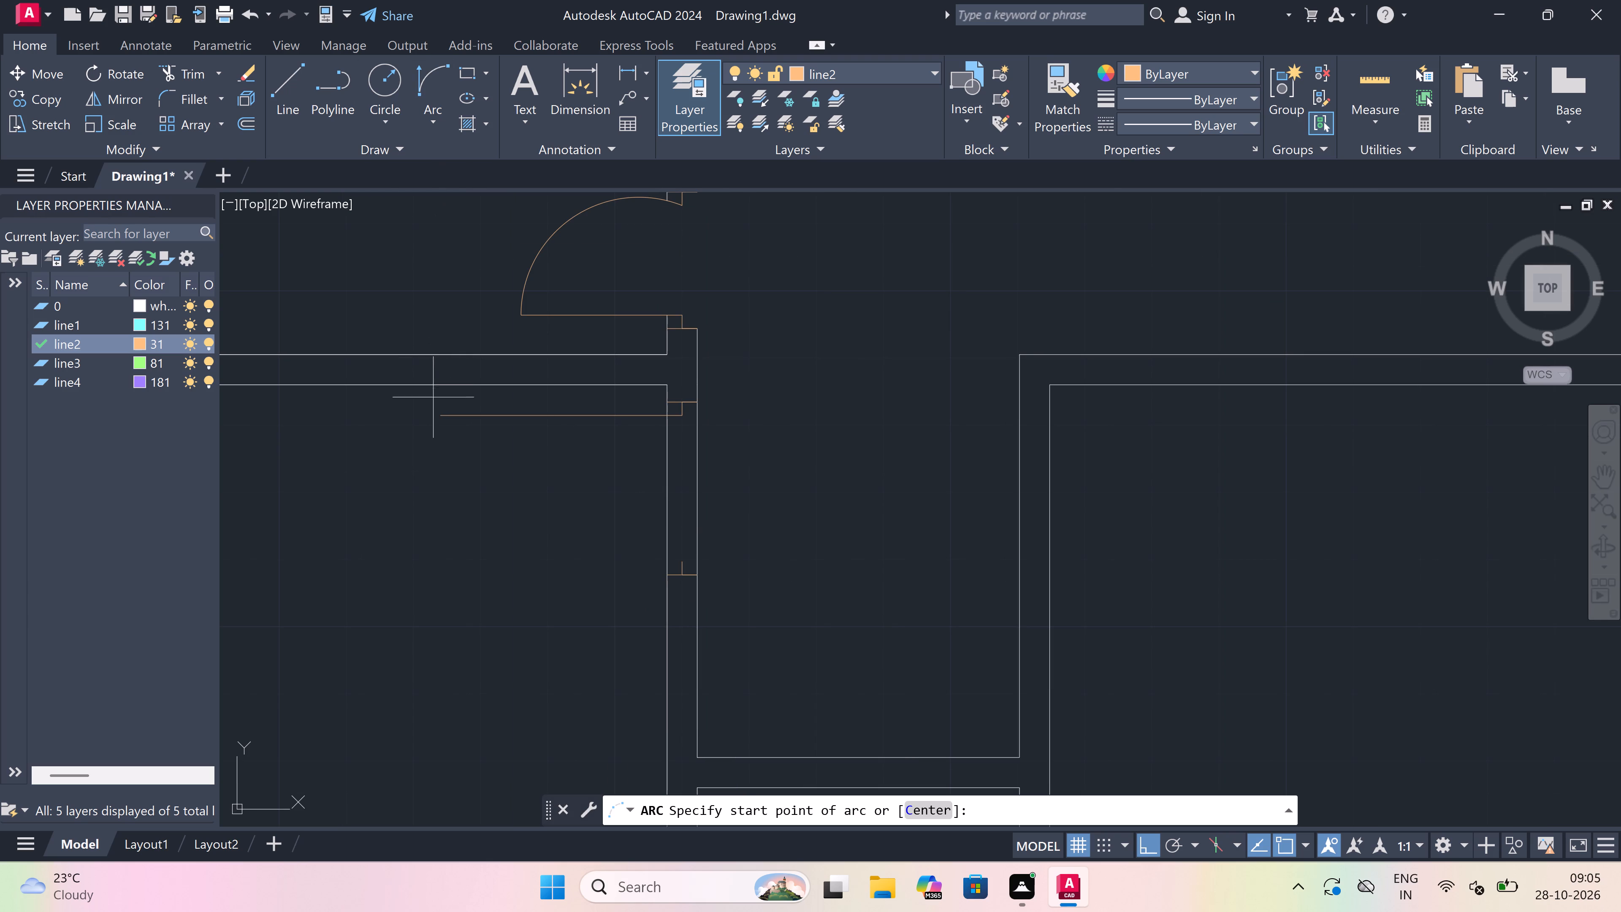
pyautogui.click(441, 410)
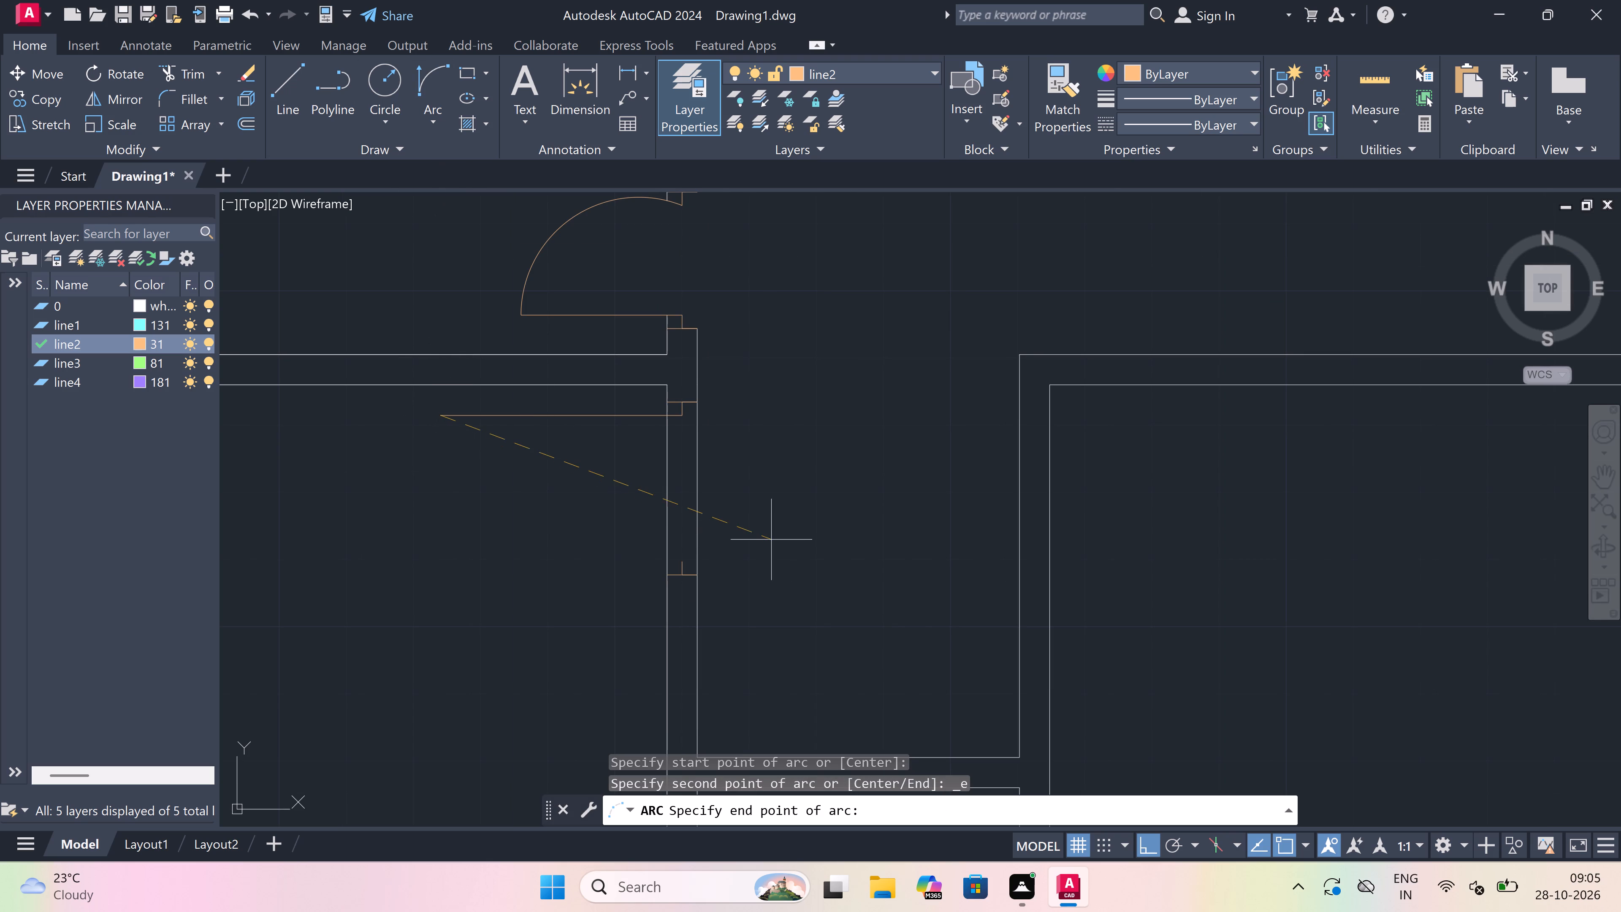
pyautogui.moveTo(684, 556); pyautogui.dragTo(661, 566)
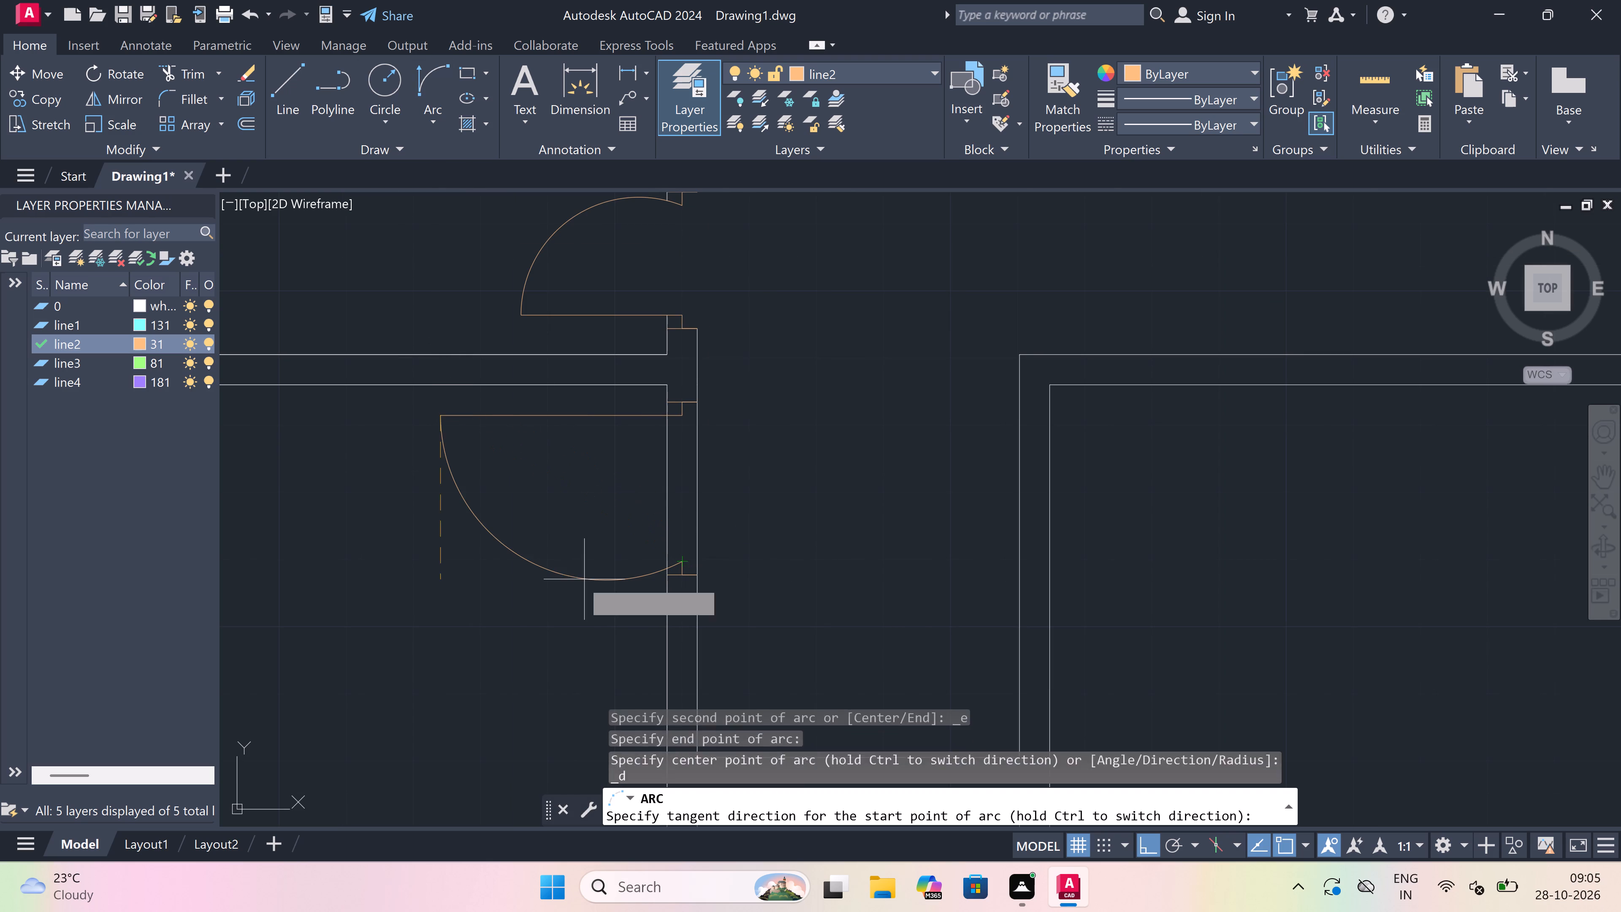
pyautogui.click(482, 615)
# Trim both east wall lines between the two jambs to open the southwest corner room's doorway.
pyautogui.write('tr')
pyautogui.press('space')
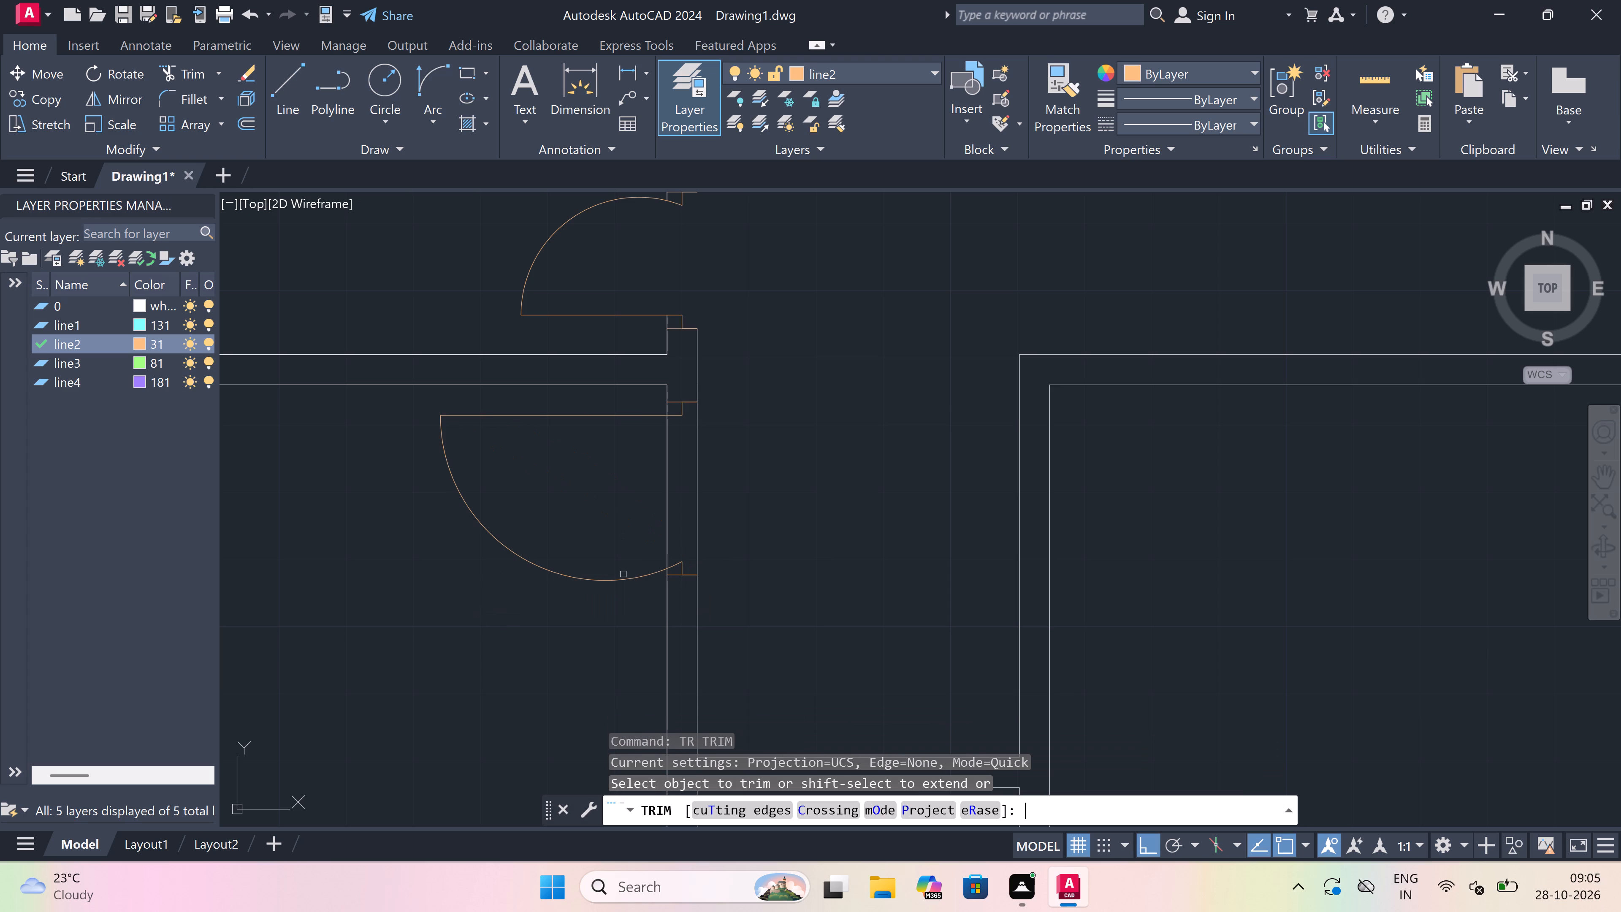
pyautogui.moveTo(606, 499); pyautogui.dragTo(629, 500)
pyautogui.click(820, 500)
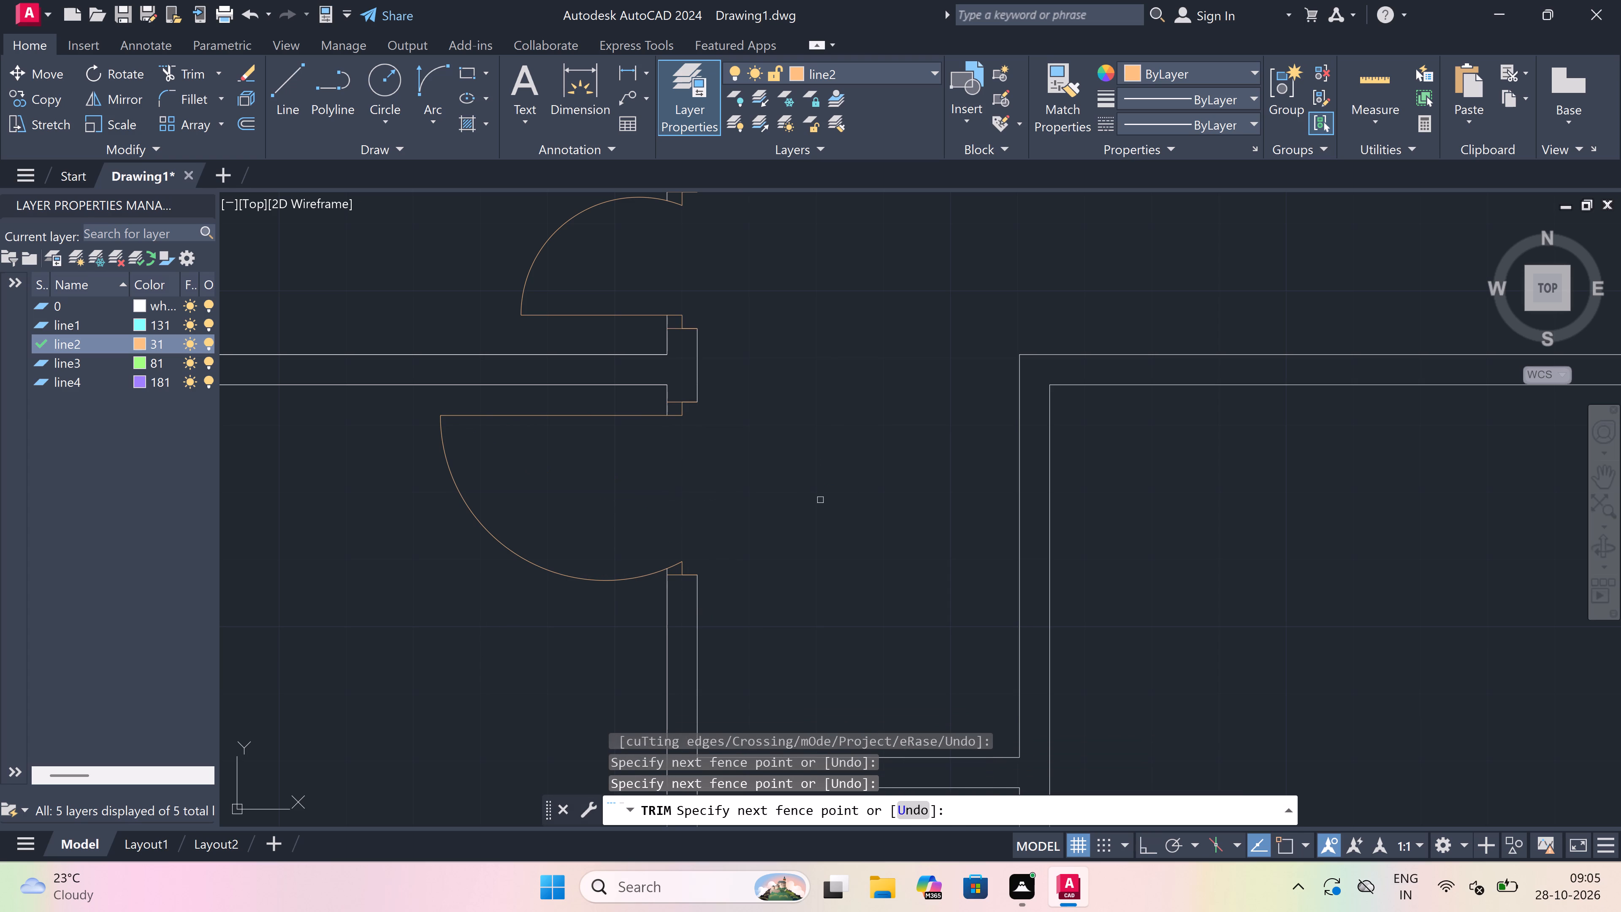
pyautogui.press('Escape')
# Draw a jamb line across the adjoining small room's west wall, just below its northwest corner, with a 2" return southward from mid-wall.
pyautogui.write('l')
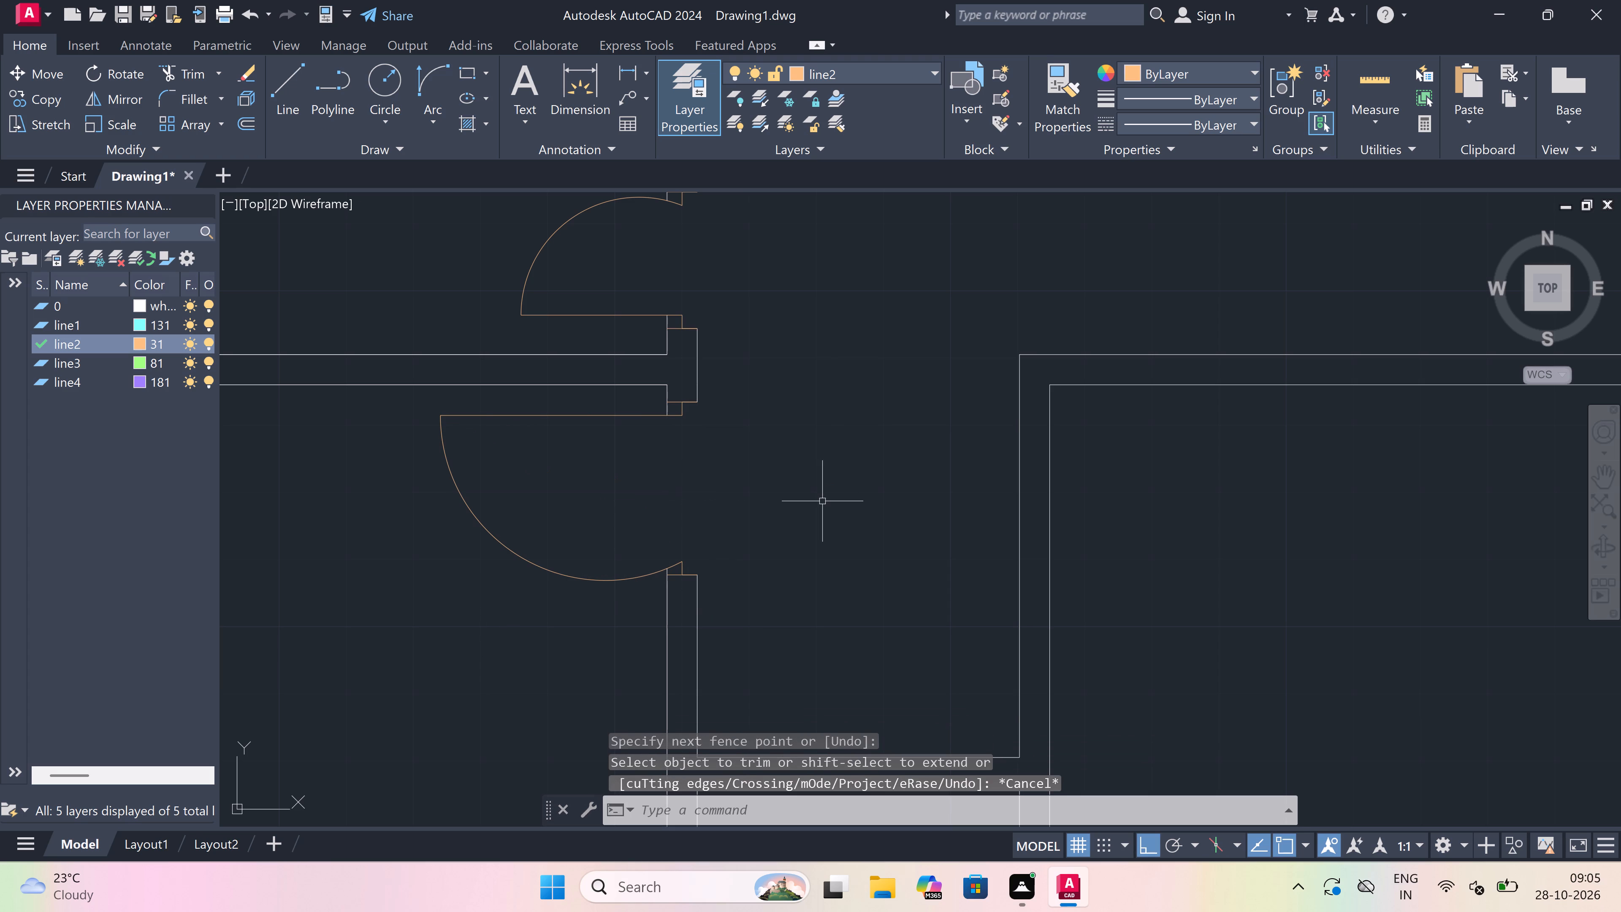
pyautogui.press('space')
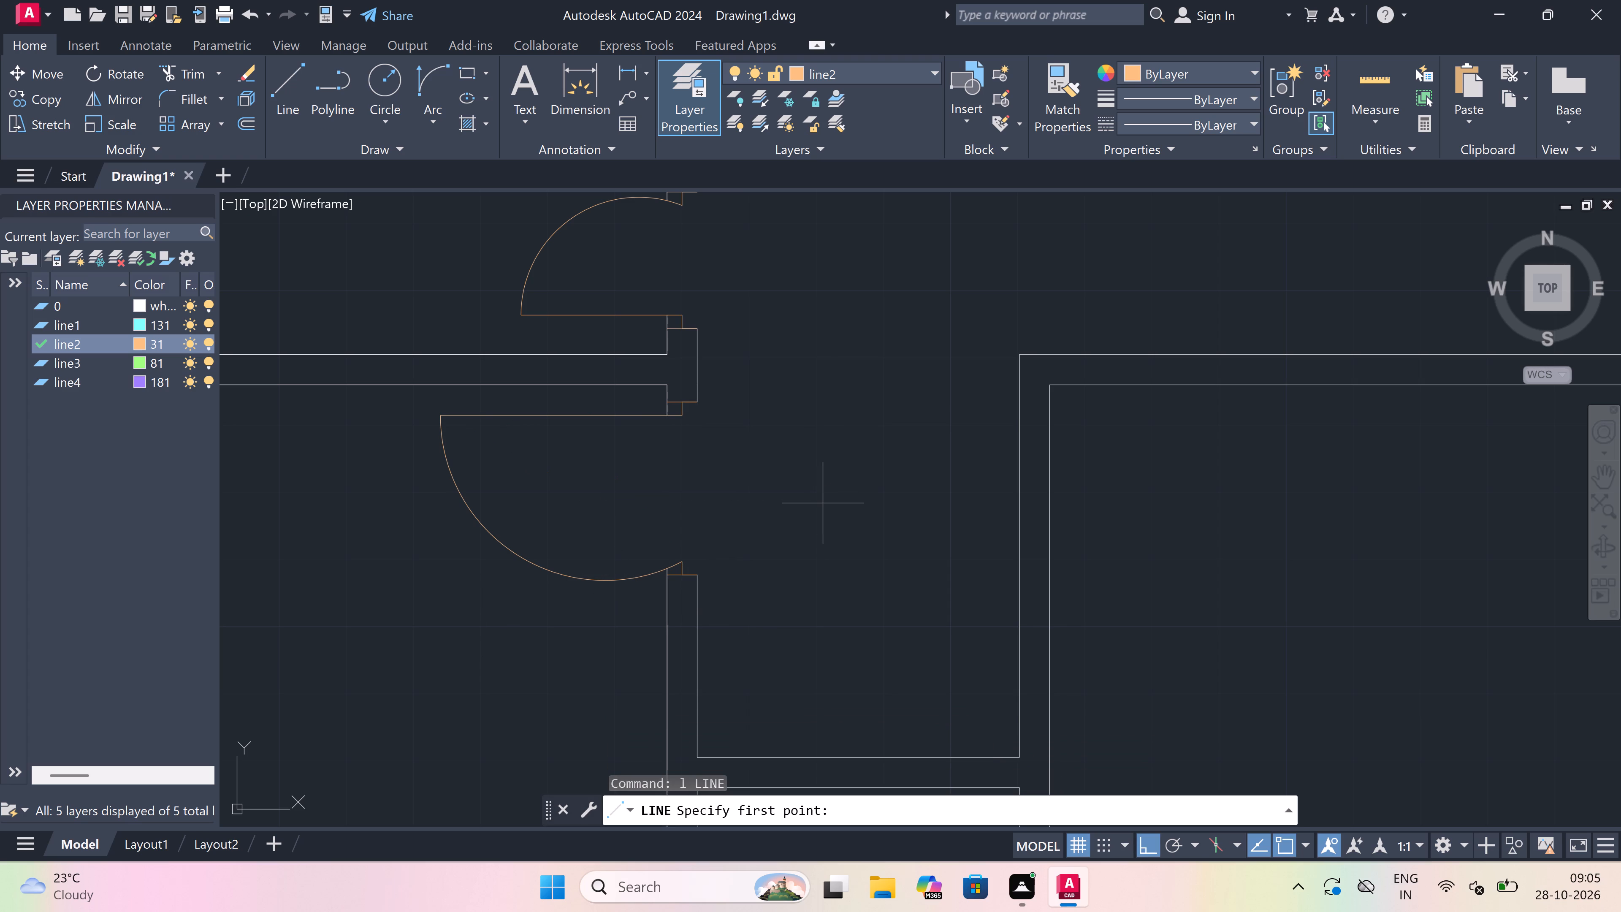
pyautogui.scroll(-2, 770, 466)
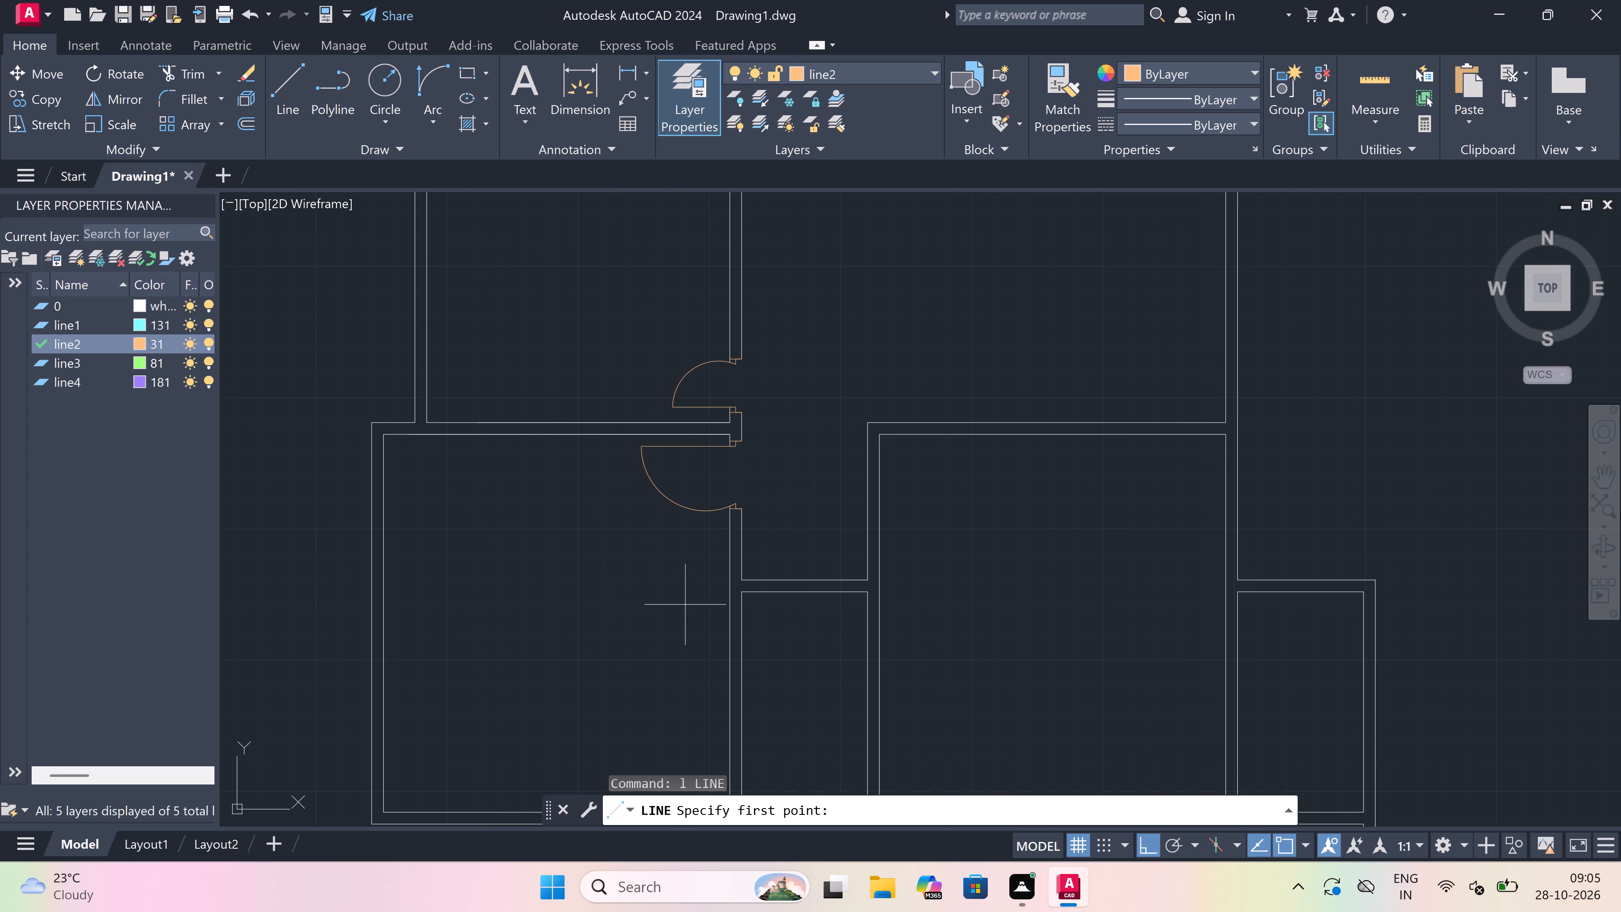
pyautogui.scroll(2, 732, 600)
pyautogui.click(723, 609)
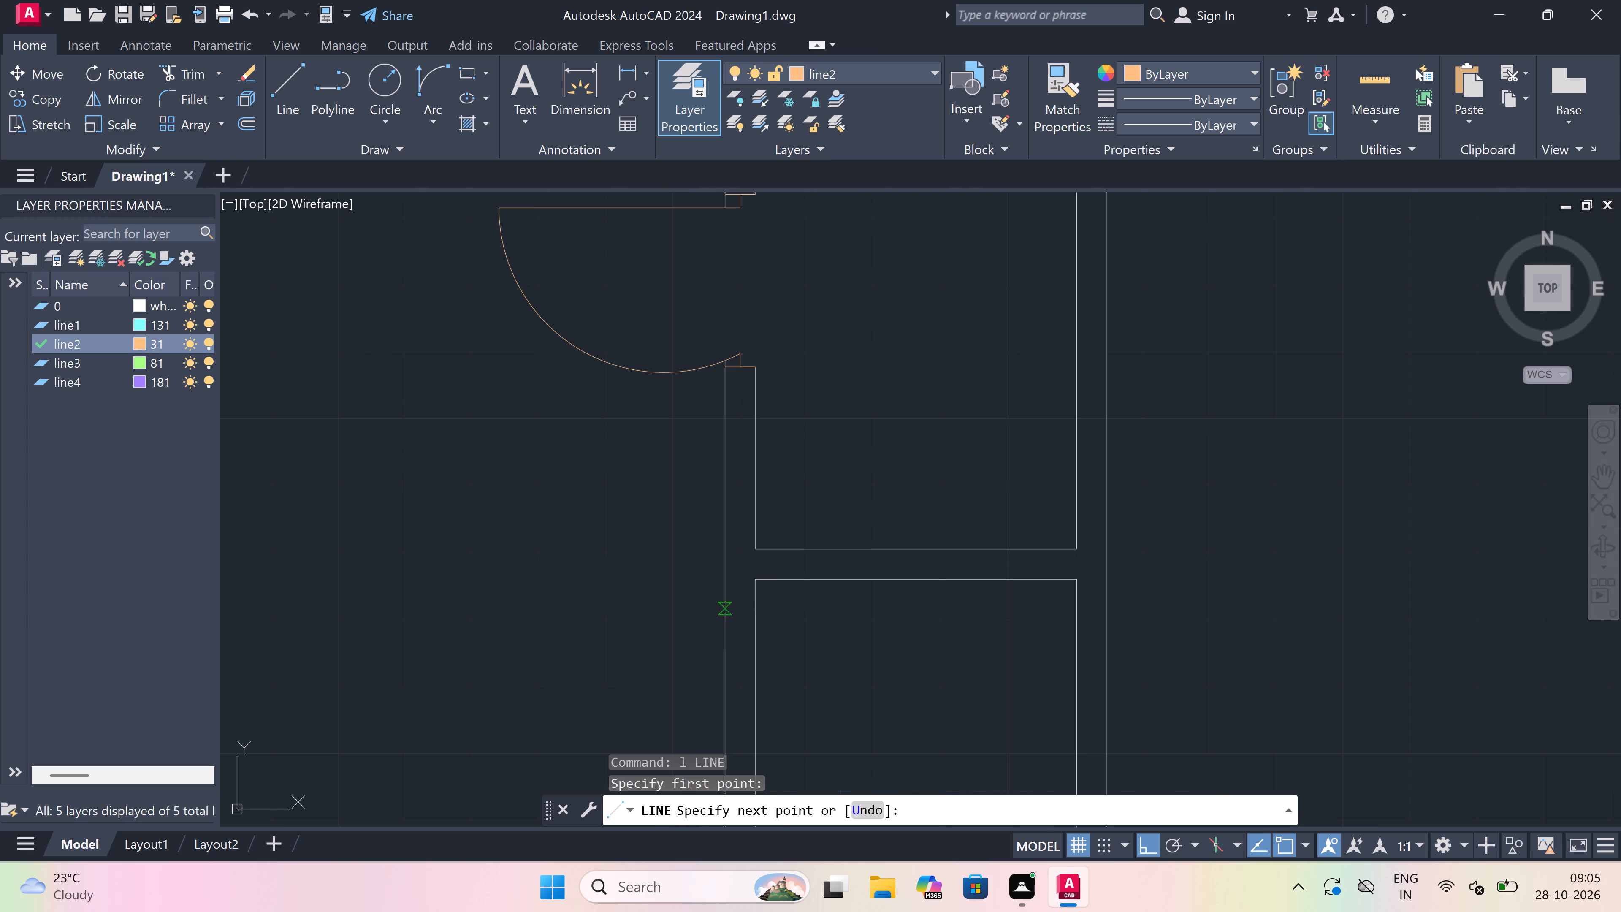
pyautogui.moveTo(762, 608); pyautogui.dragTo(756, 612)
pyautogui.scroll(1, 729, 612)
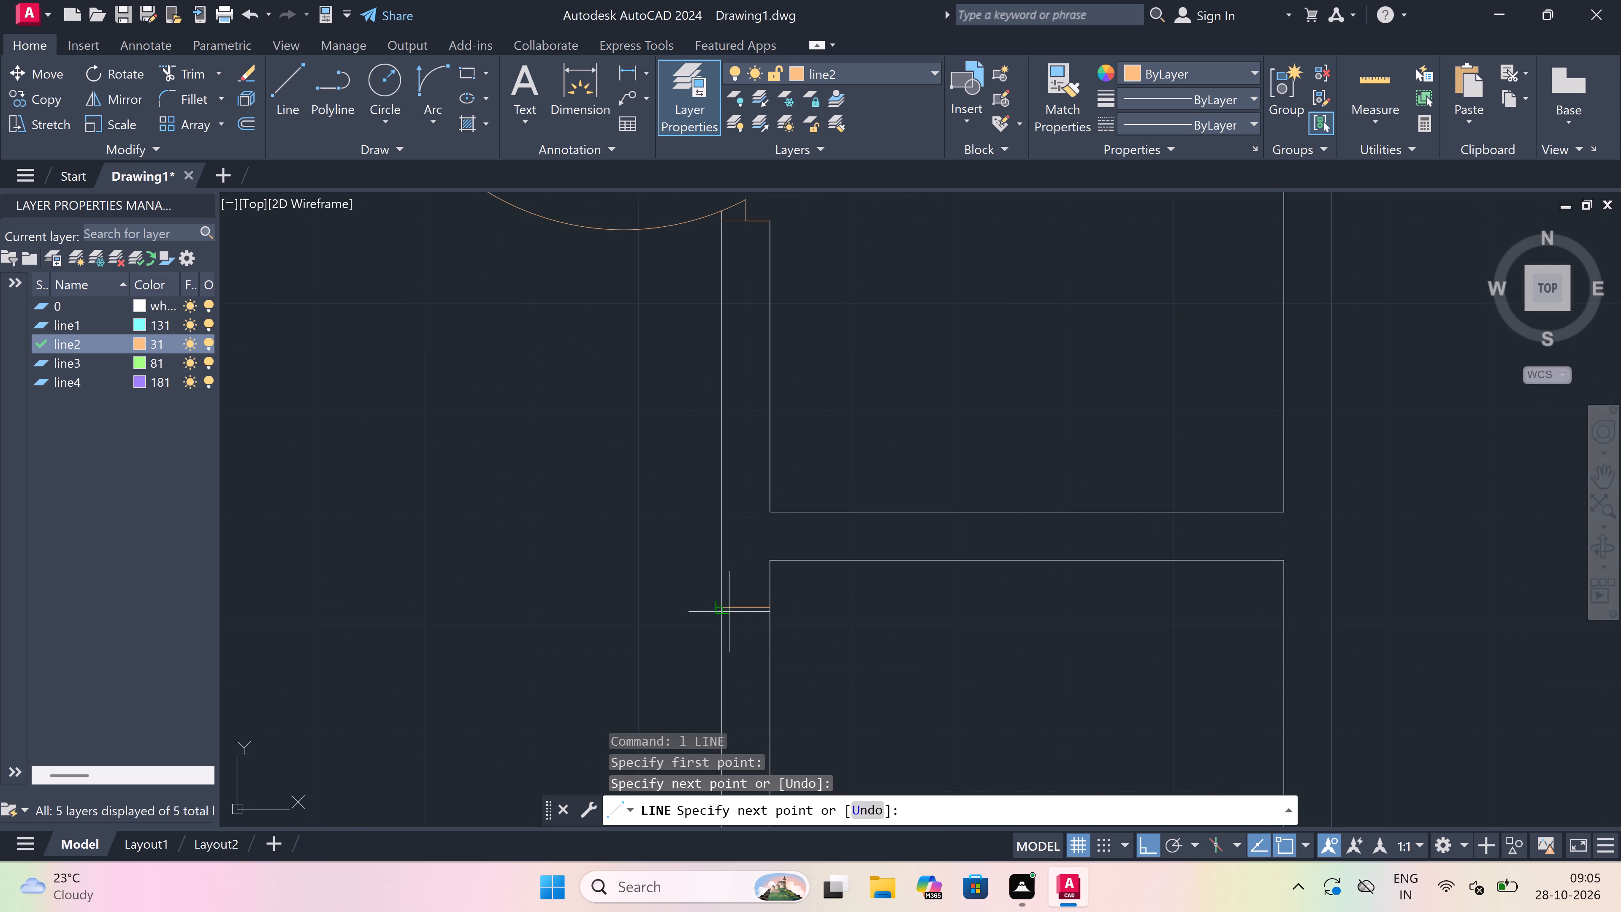
pyautogui.moveTo(746, 607); pyautogui.dragTo(747, 616)
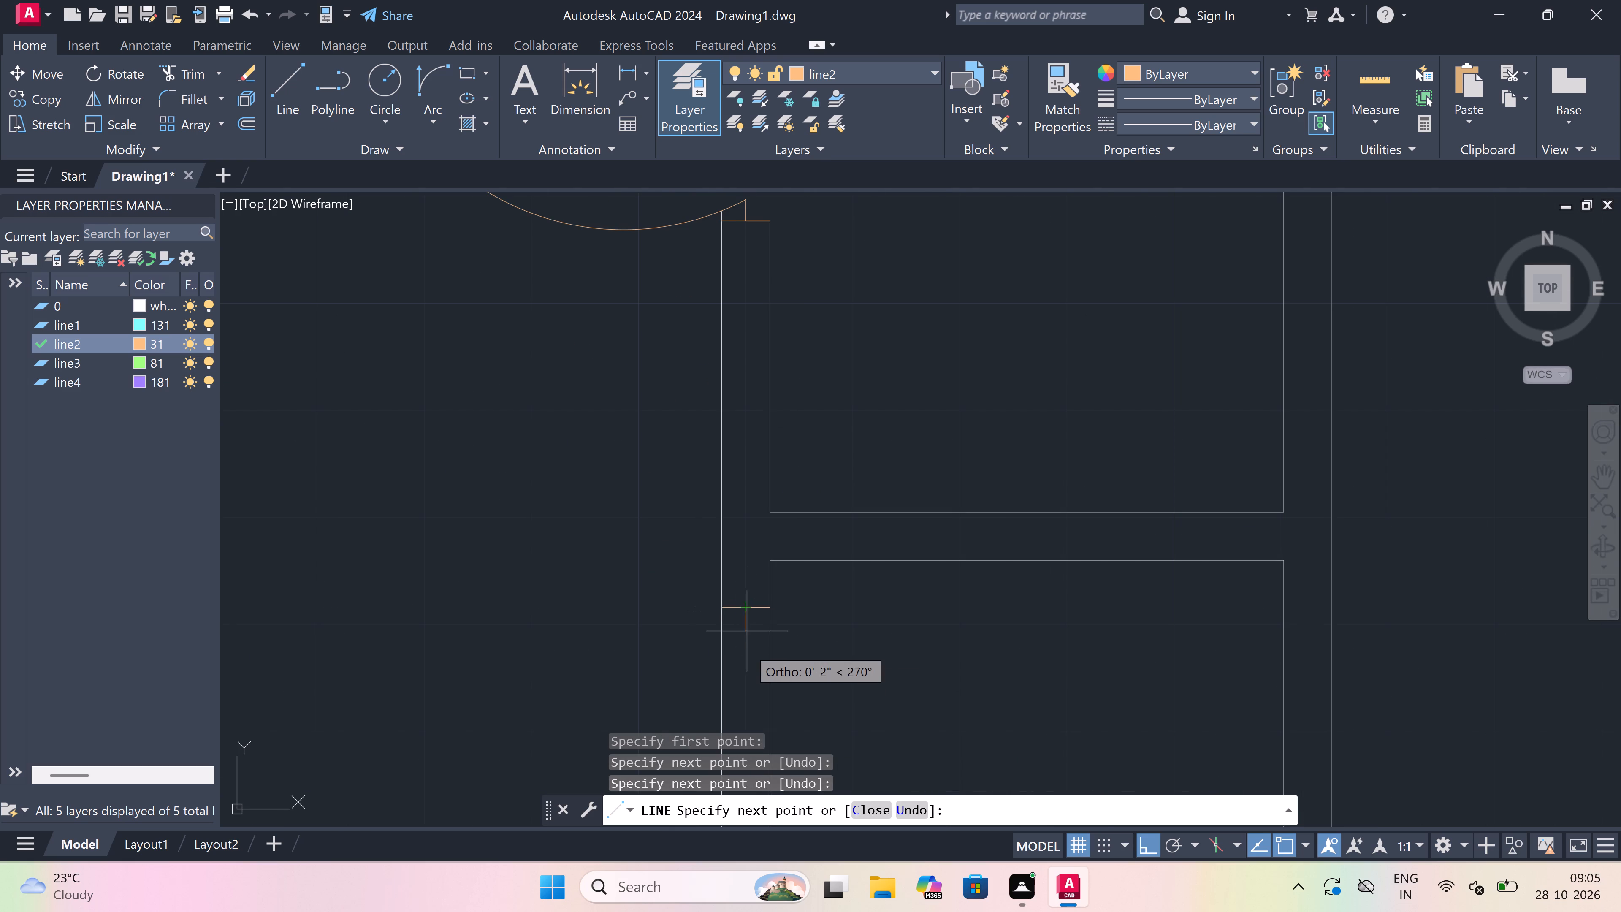
pyautogui.scroll(2, 748, 665)
pyautogui.press('2')
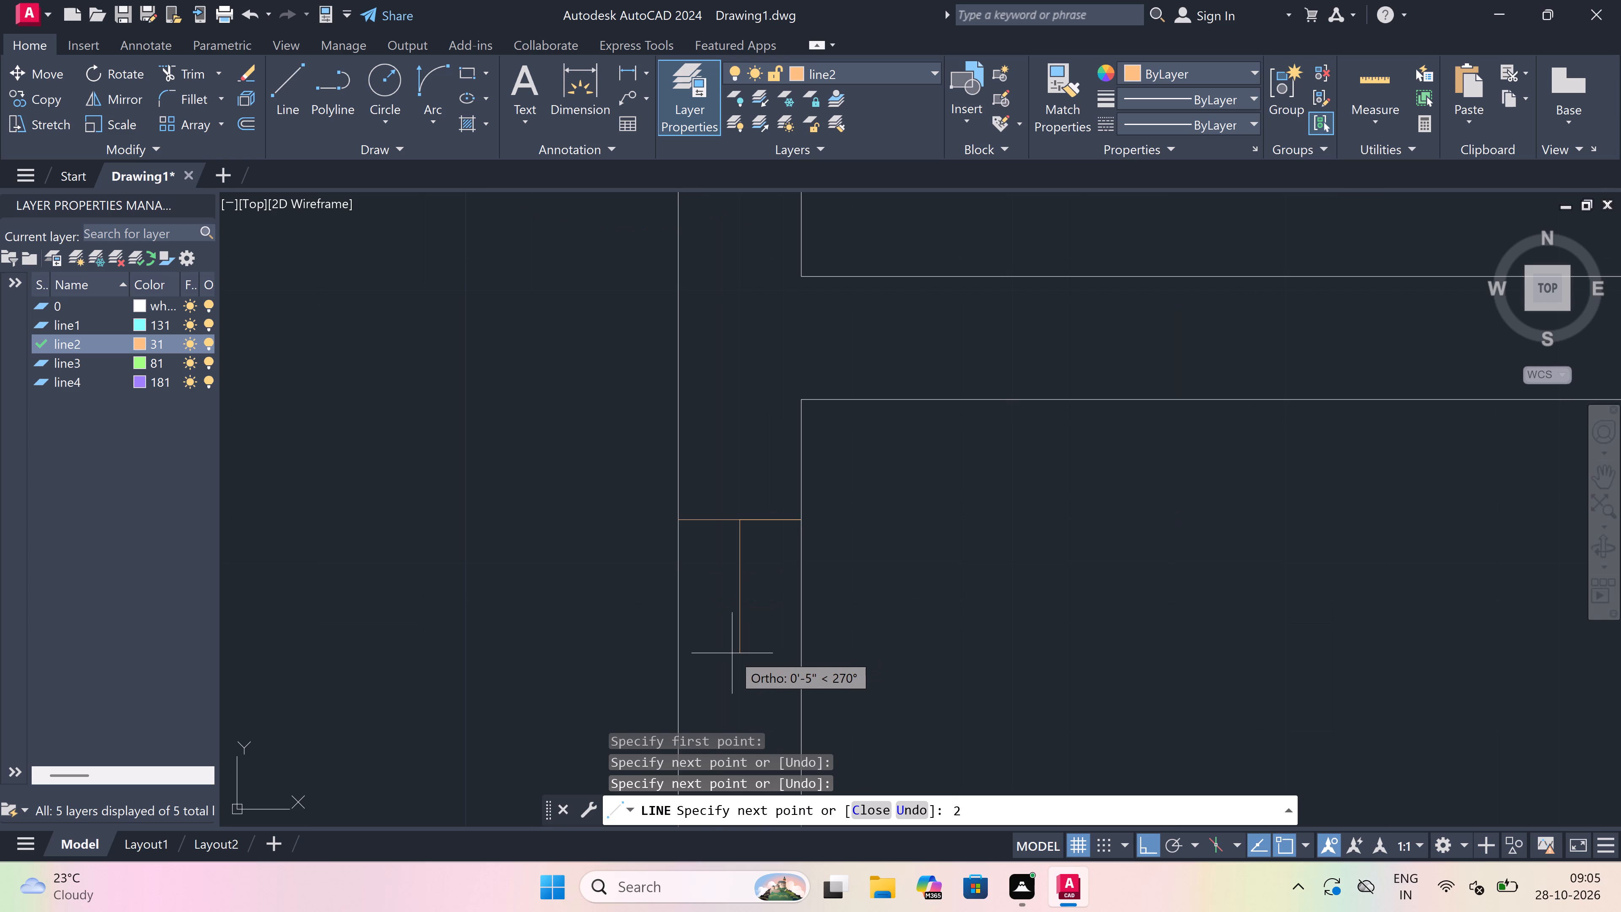
pyautogui.write('"')
pyautogui.press('space')
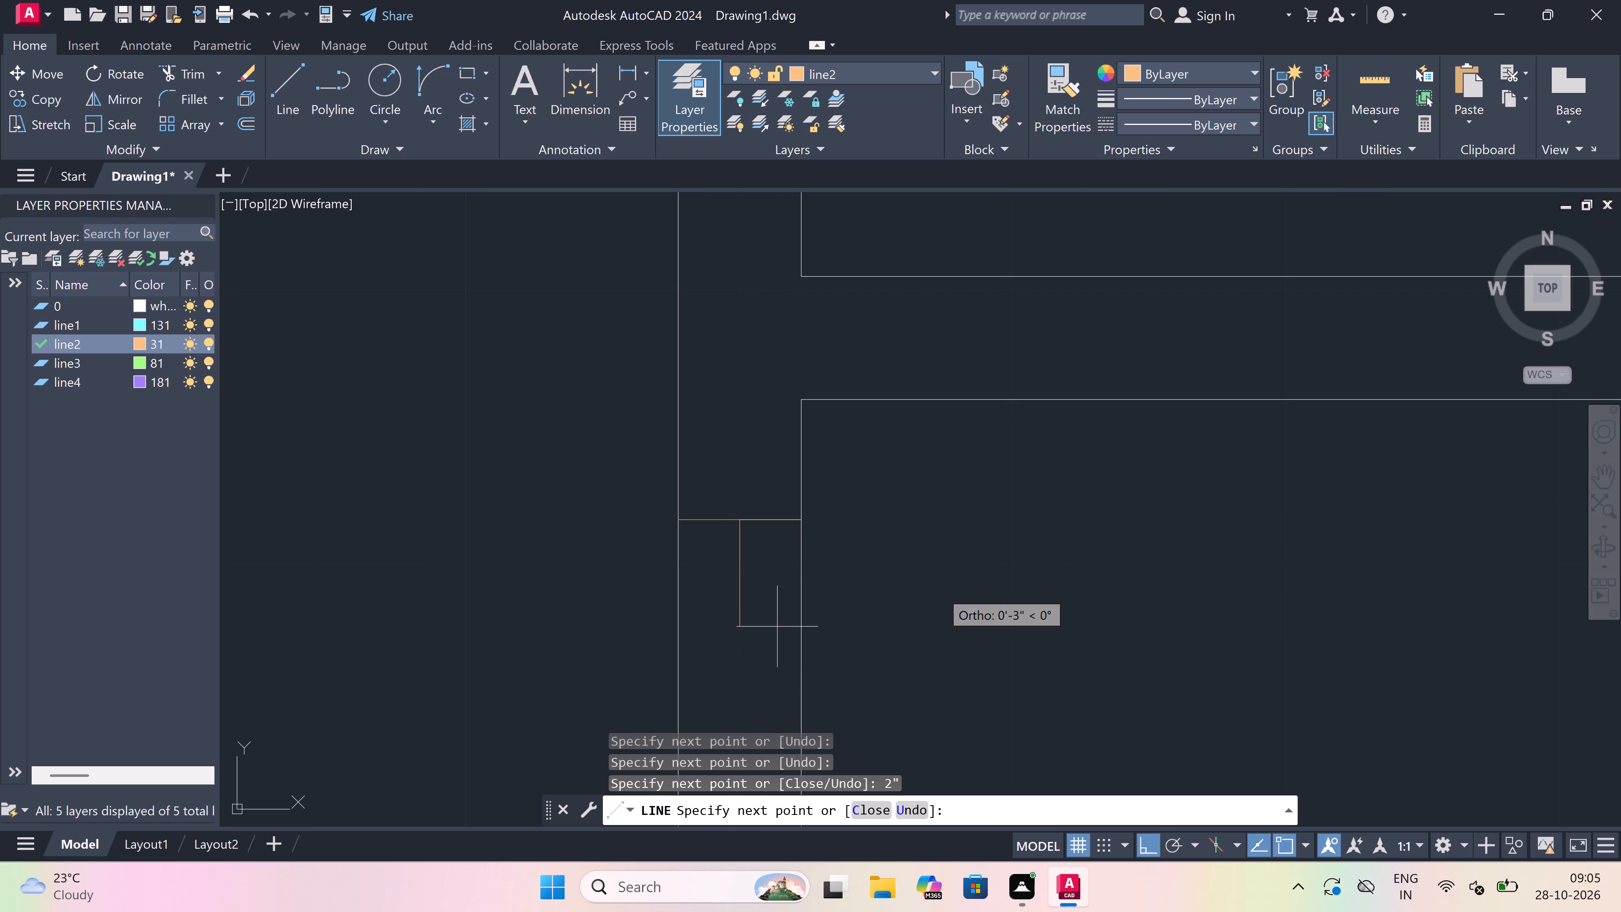
# Draw a 2' door leaf eastward from the end of the jamb's return, into the small room.
pyautogui.write("2'")
pyautogui.press('space')
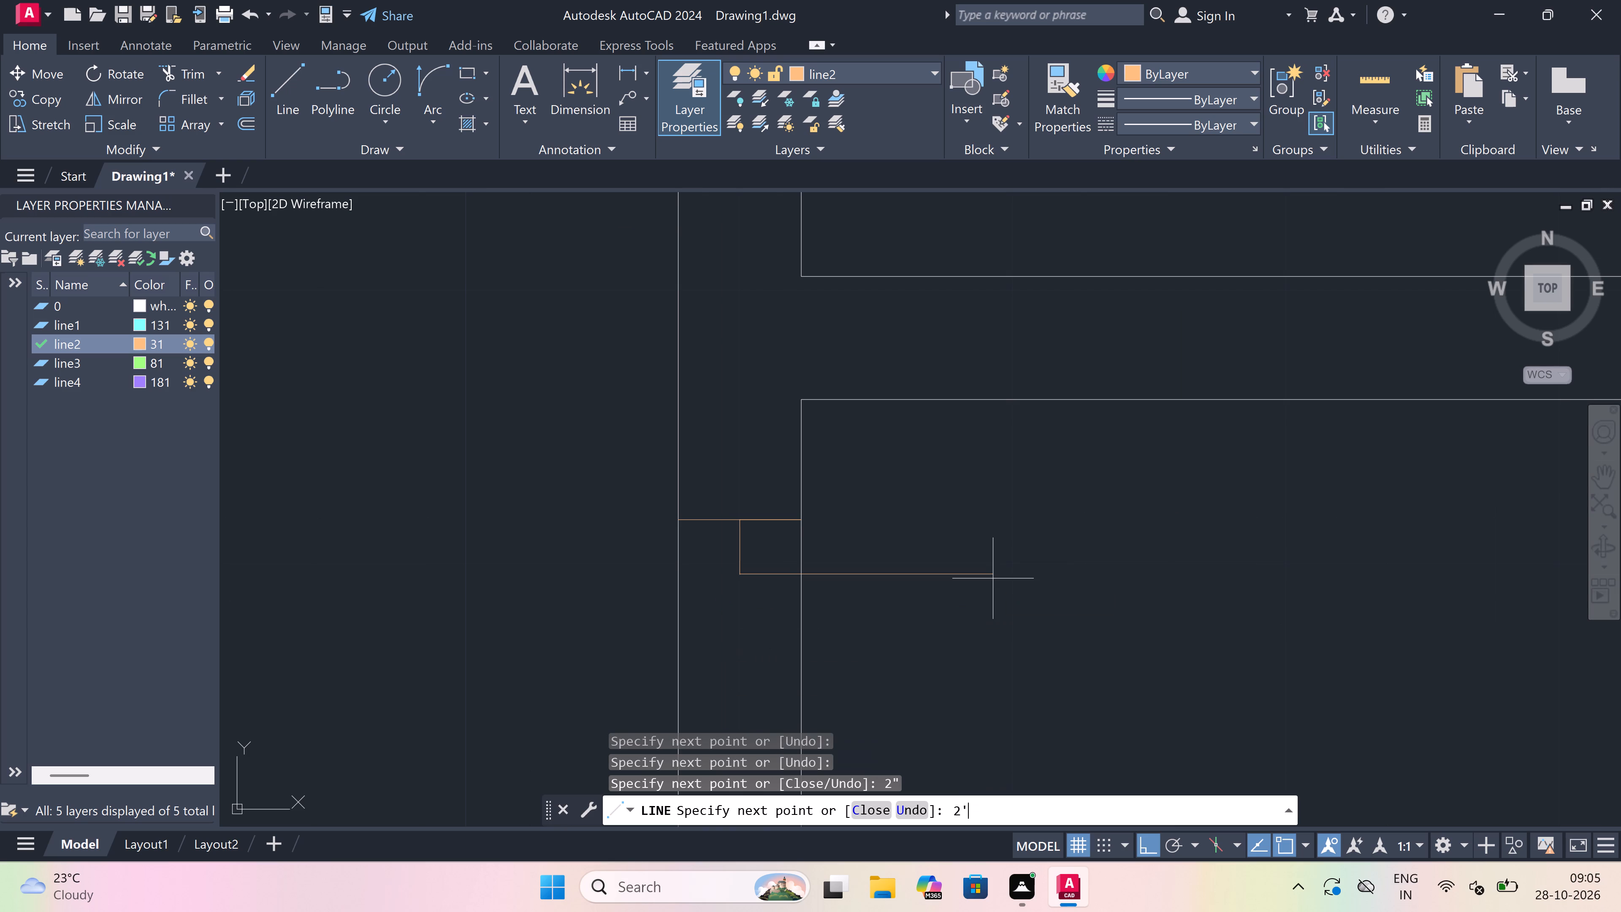
pyautogui.press('Escape')
# Draw the south jamb line across the small room's west wall, with a 2" return northward from mid-wall.
pyautogui.press('space')
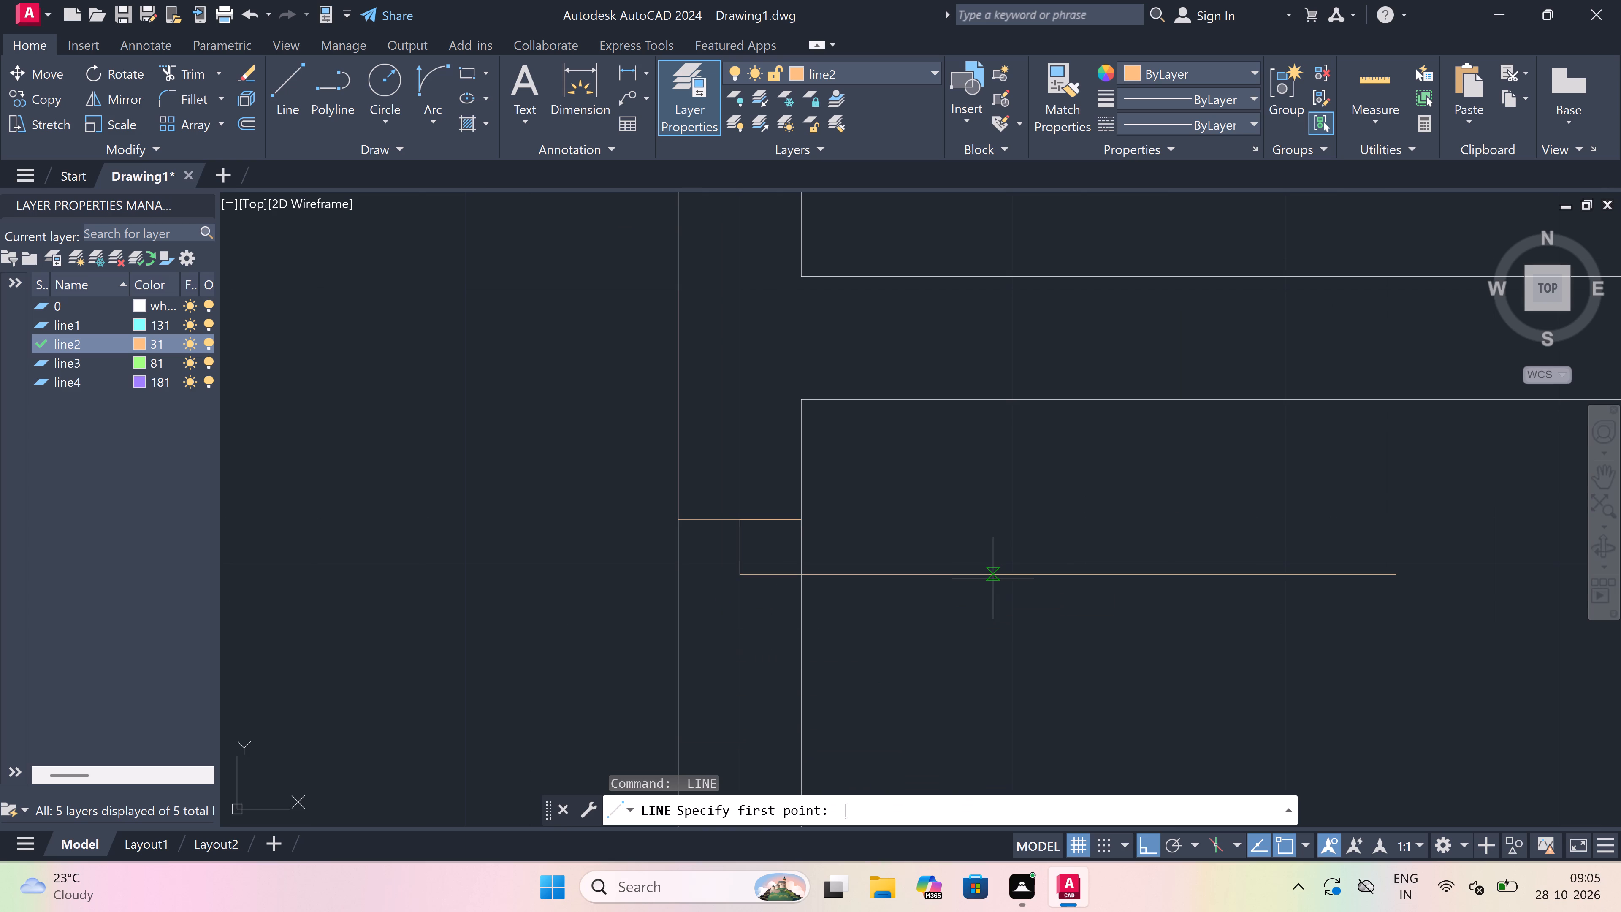
pyautogui.scroll(-3, 645, 471)
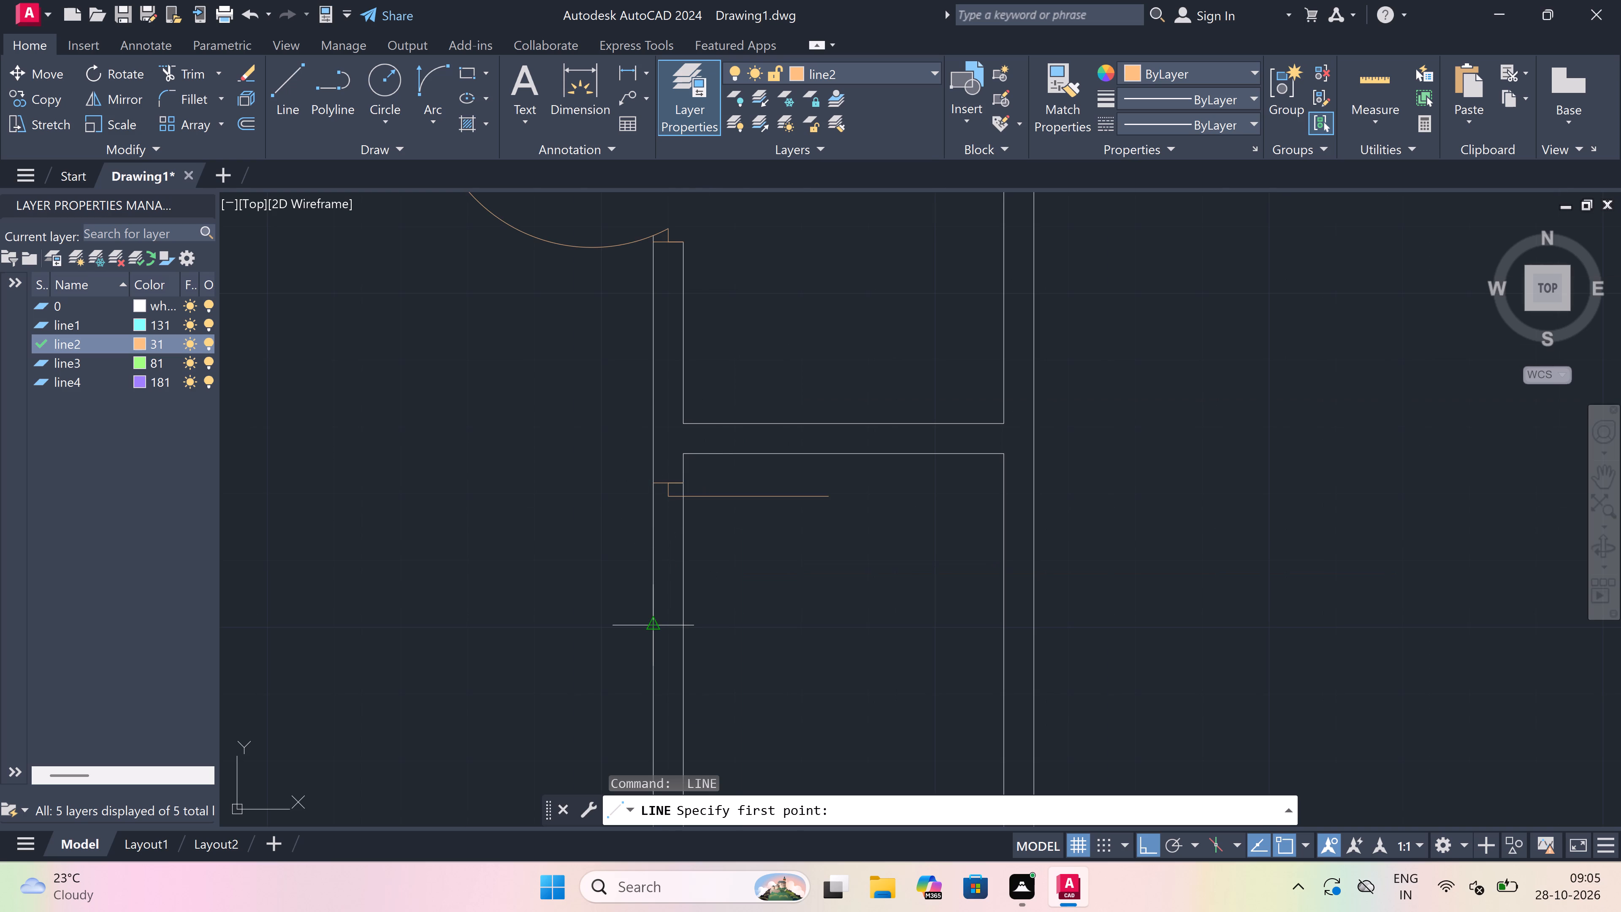
pyautogui.scroll(1, 655, 625)
pyautogui.moveTo(650, 633); pyautogui.dragTo(670, 633)
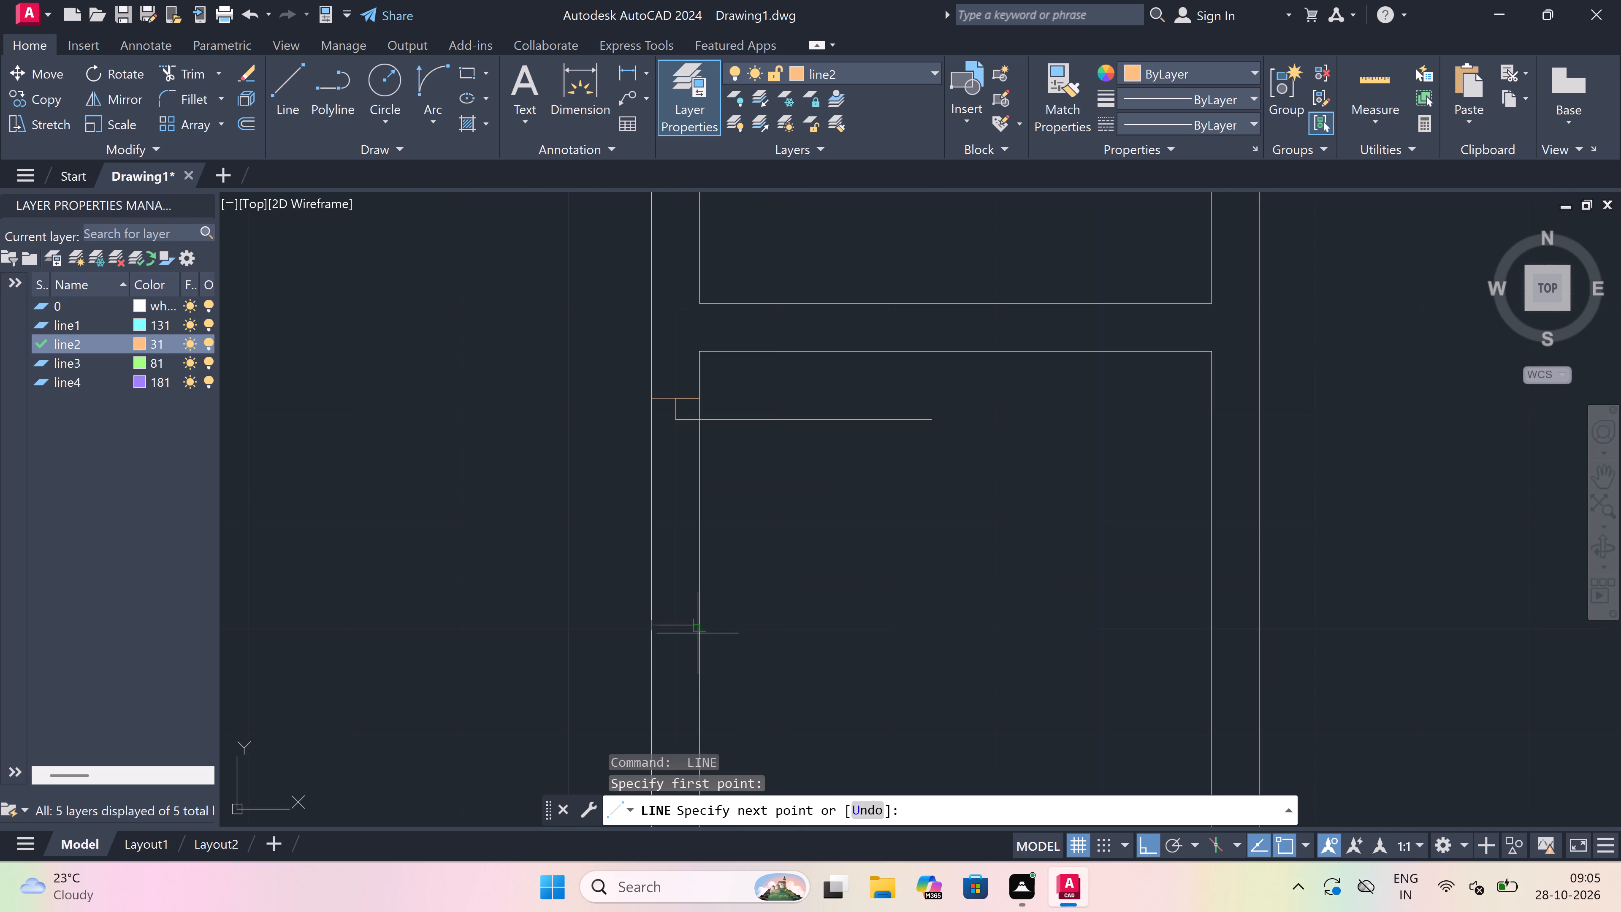
pyautogui.click(698, 628)
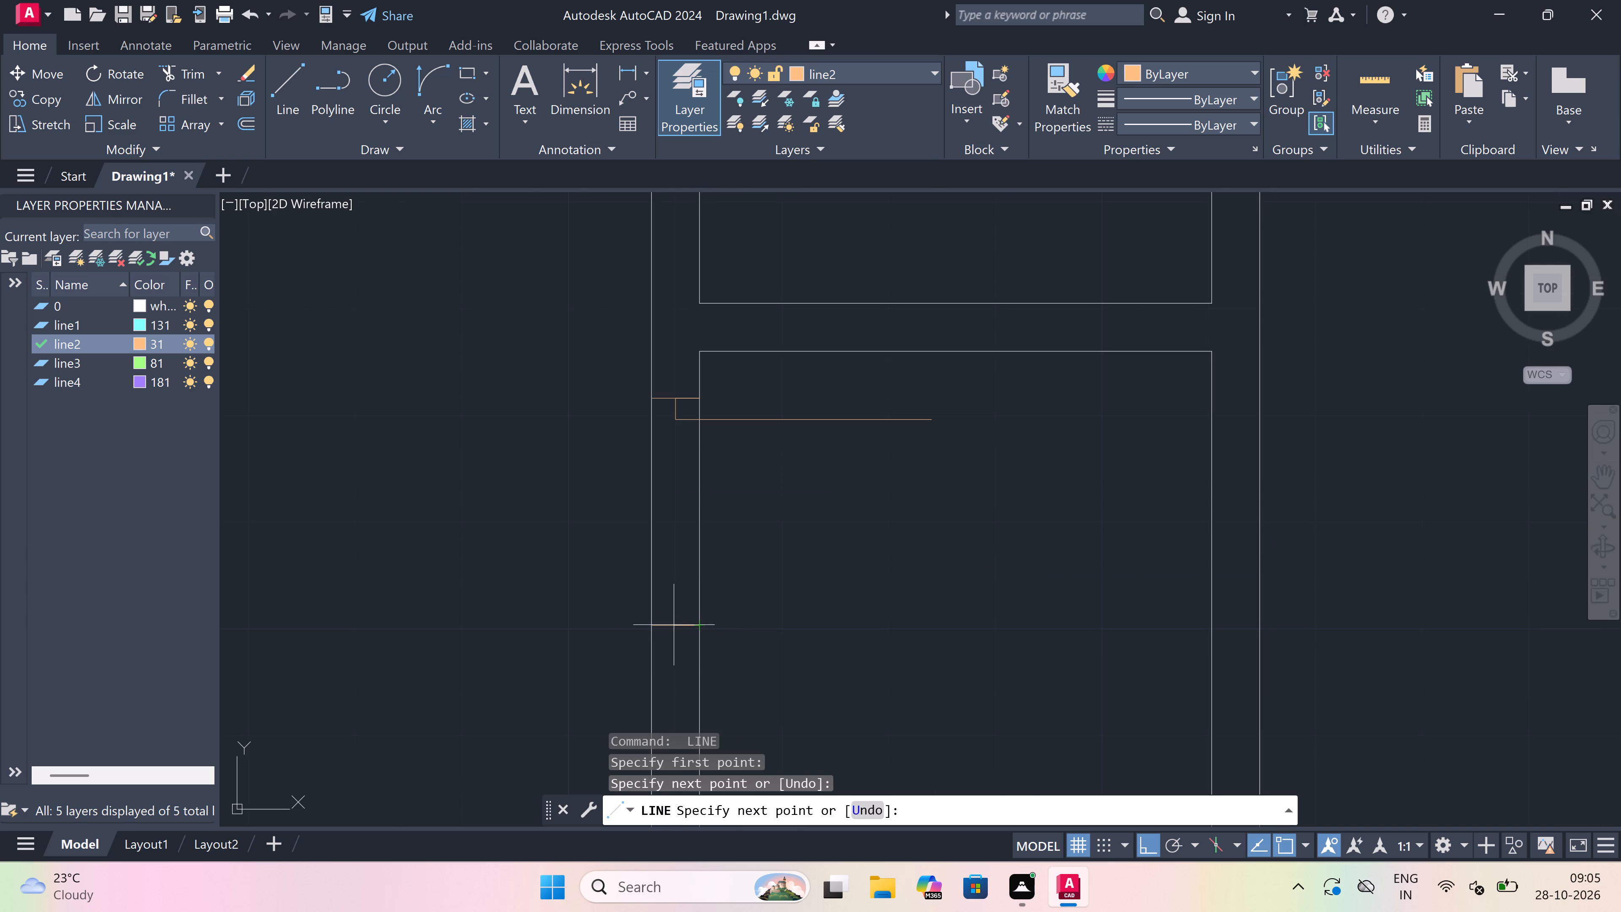
pyautogui.moveTo(678, 624); pyautogui.dragTo(678, 613)
pyautogui.scroll(1, 675, 570)
pyautogui.press('2')
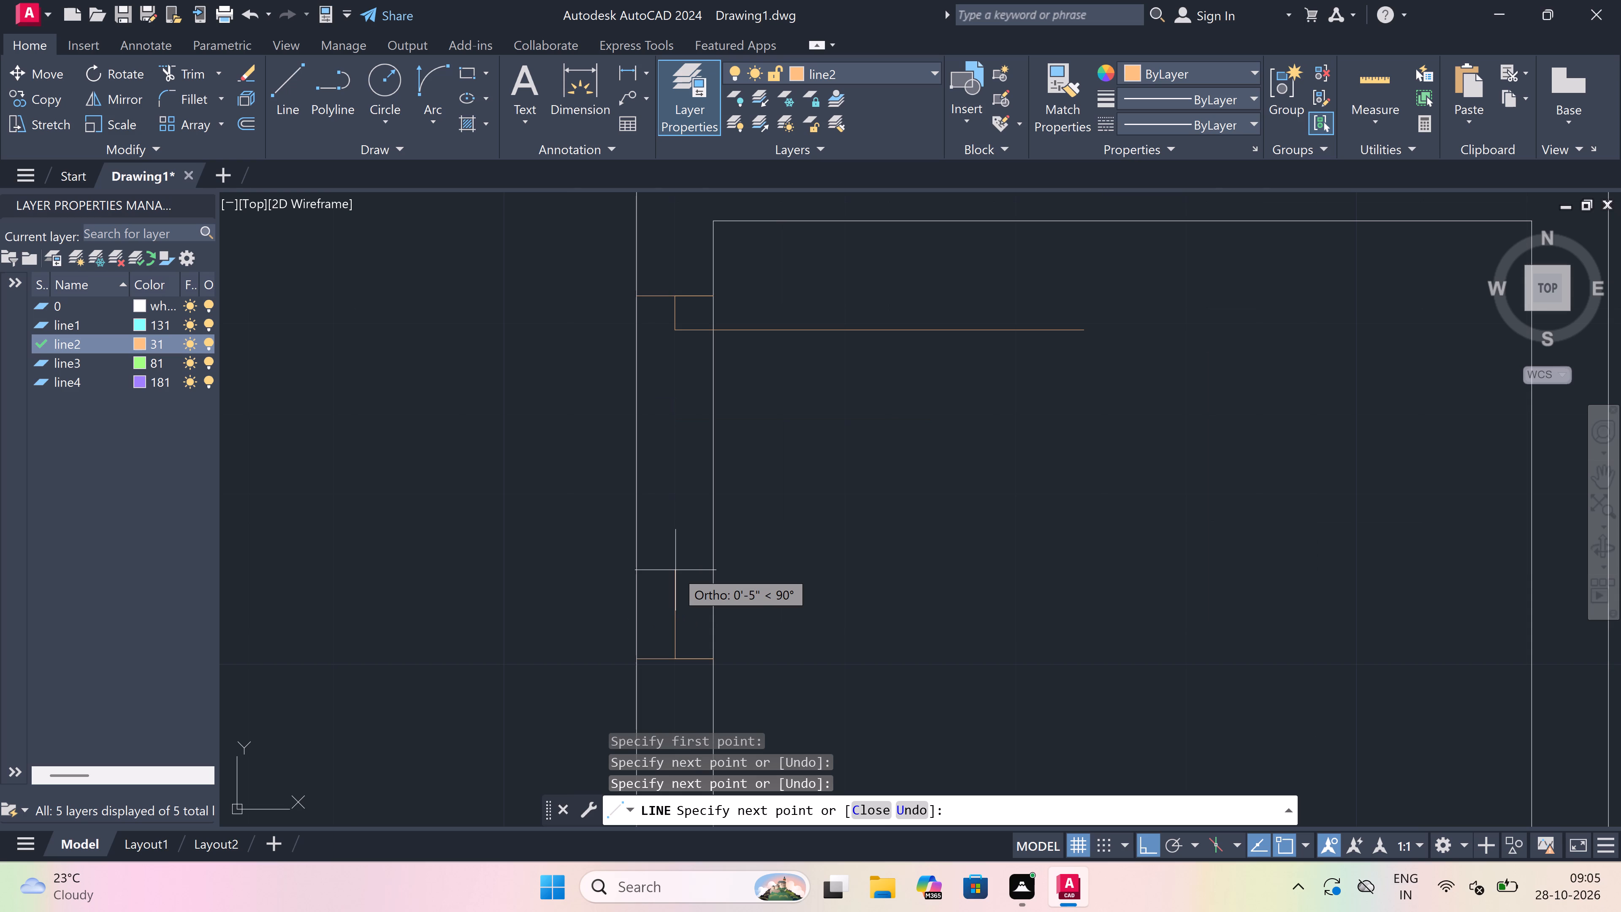
pyautogui.write('"')
pyautogui.press('space')
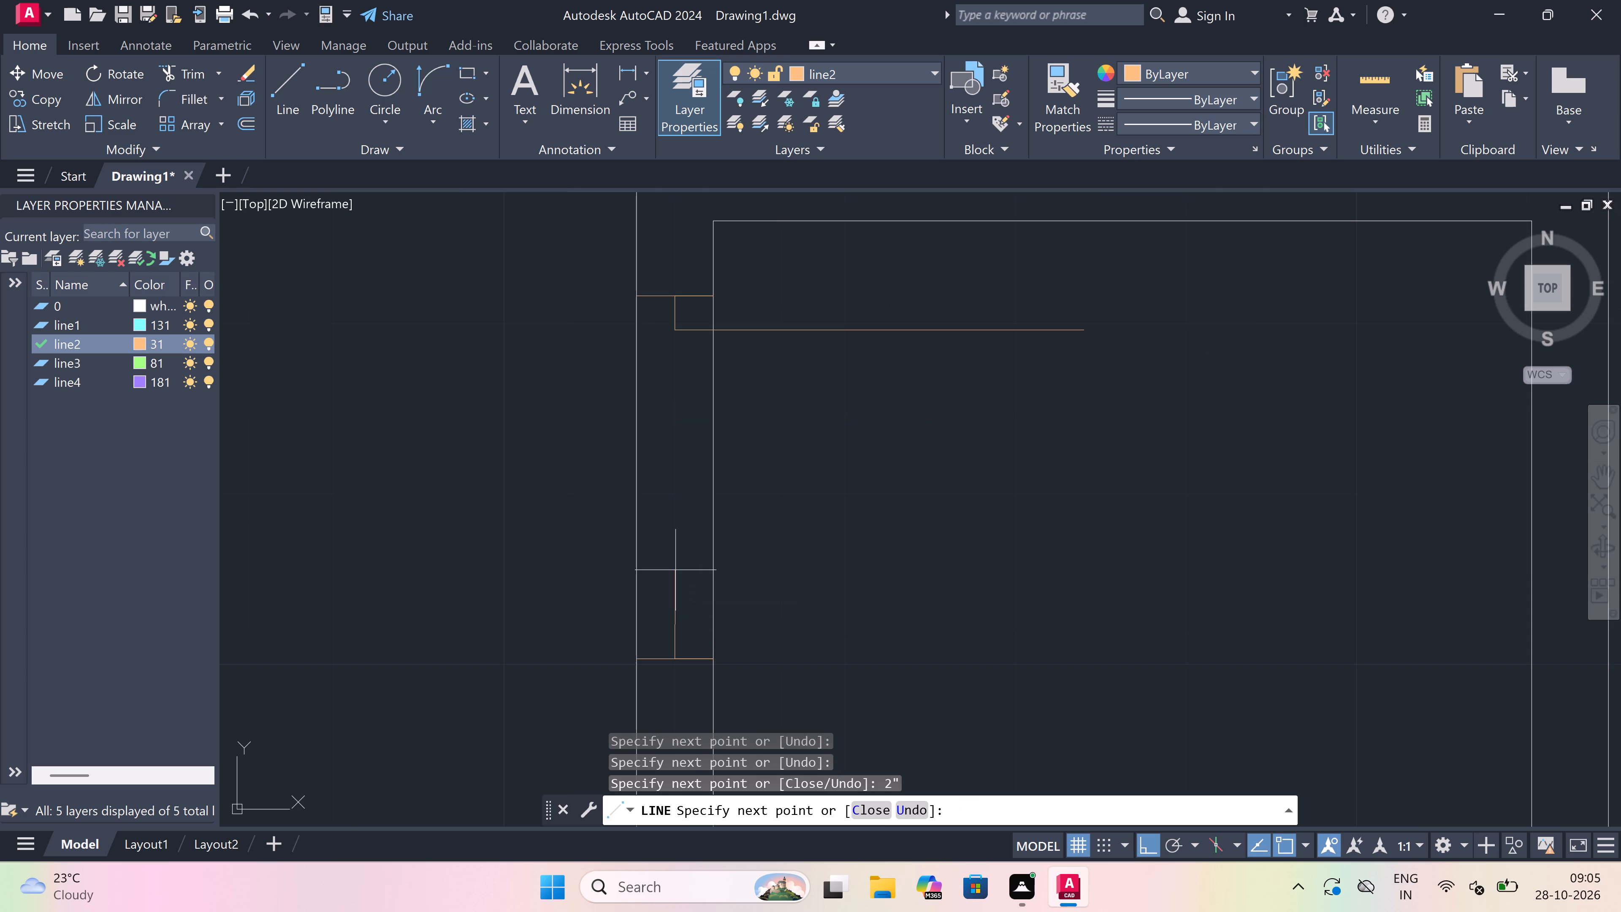
pyautogui.press('Escape')
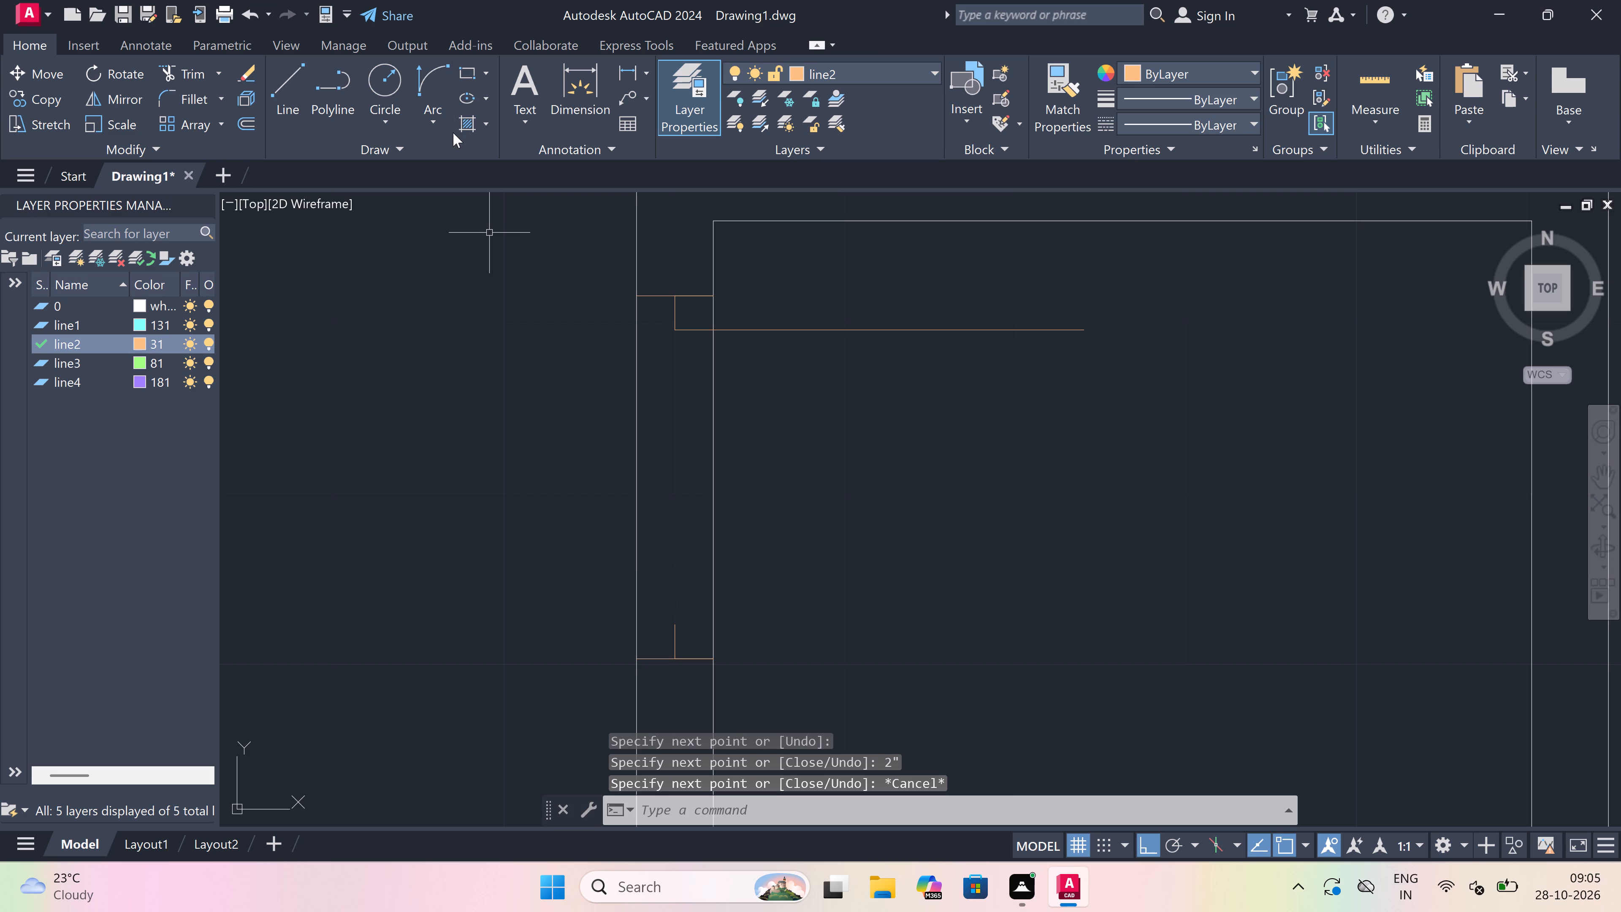
# Draw the swing arc from the leaf's east end to the tip of the south jamb's return.
pyautogui.click(432, 86)
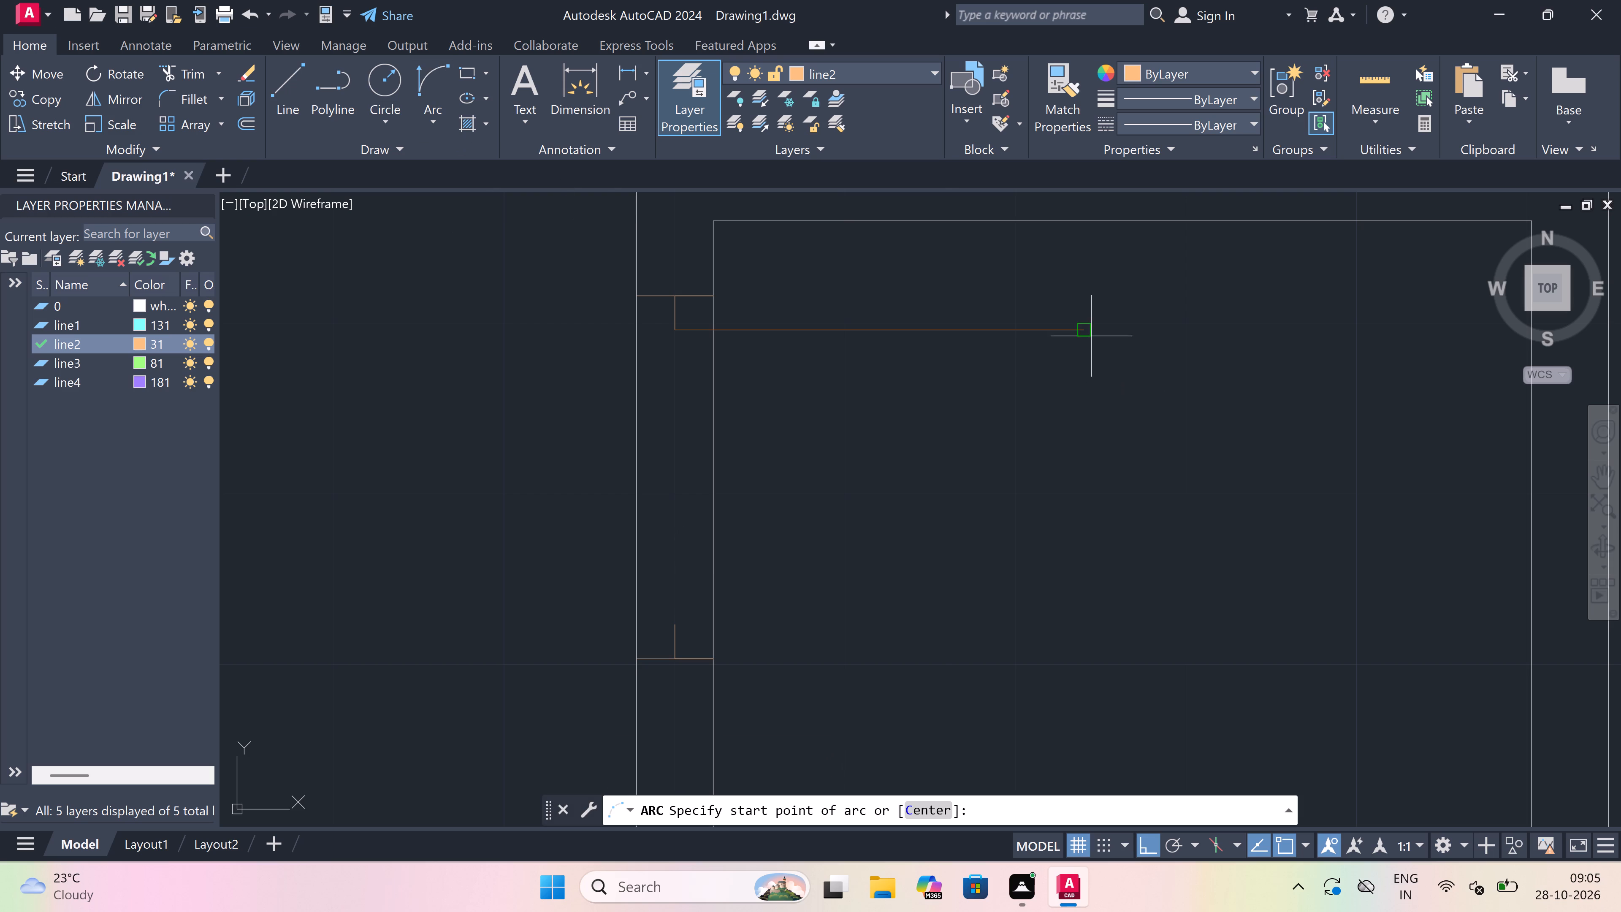
pyautogui.moveTo(1090, 334); pyautogui.dragTo(1068, 356)
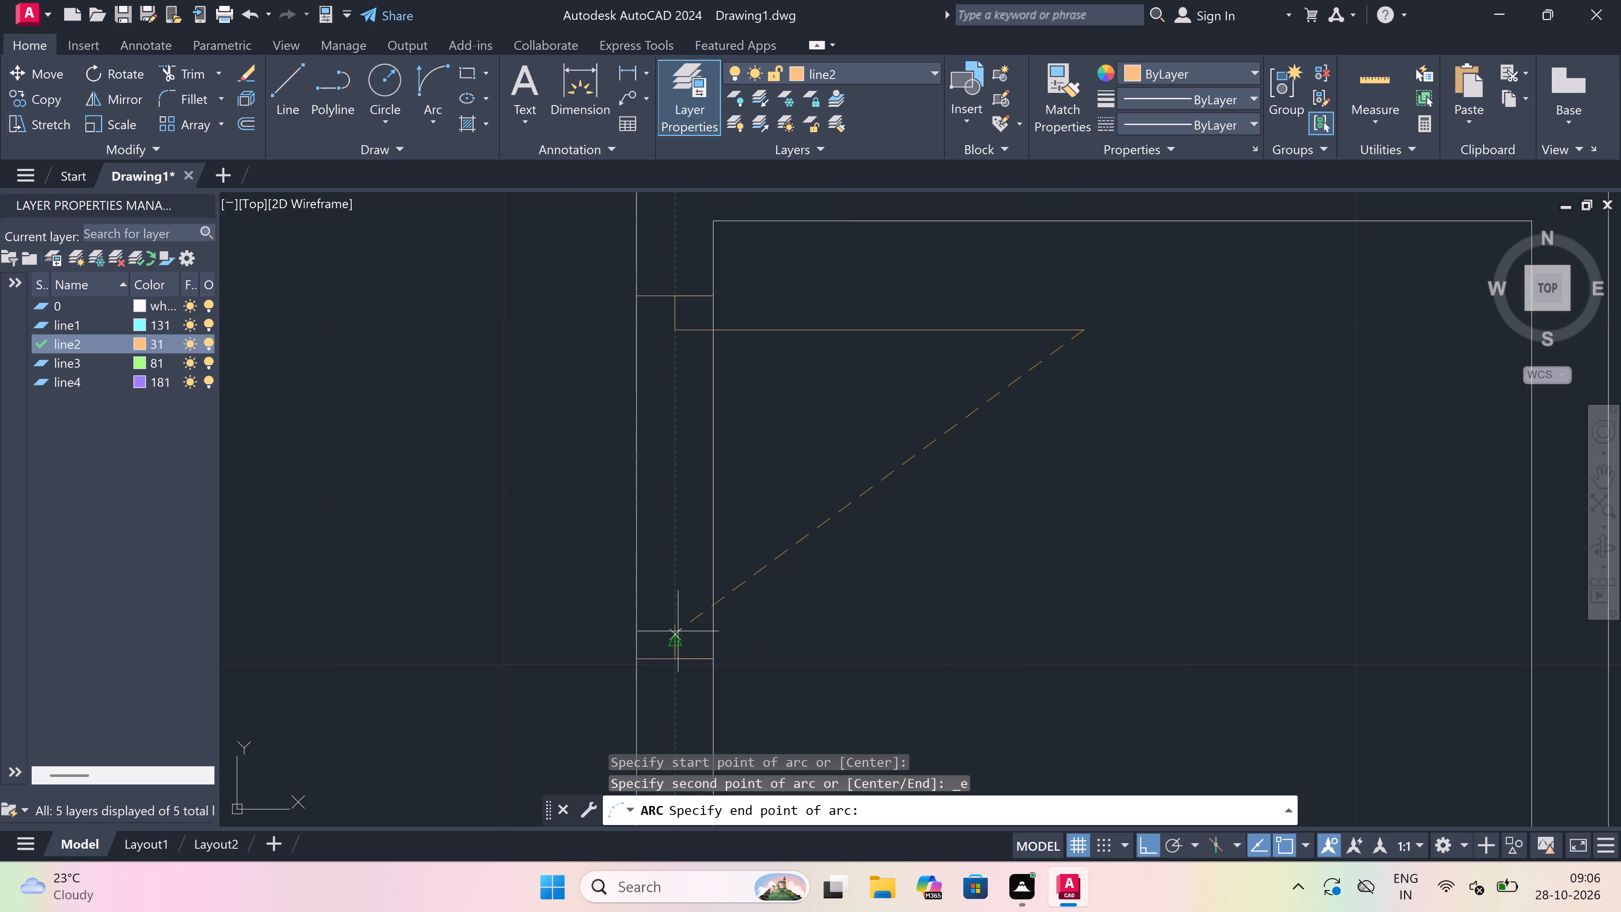
pyautogui.click(677, 626)
pyautogui.click(1106, 600)
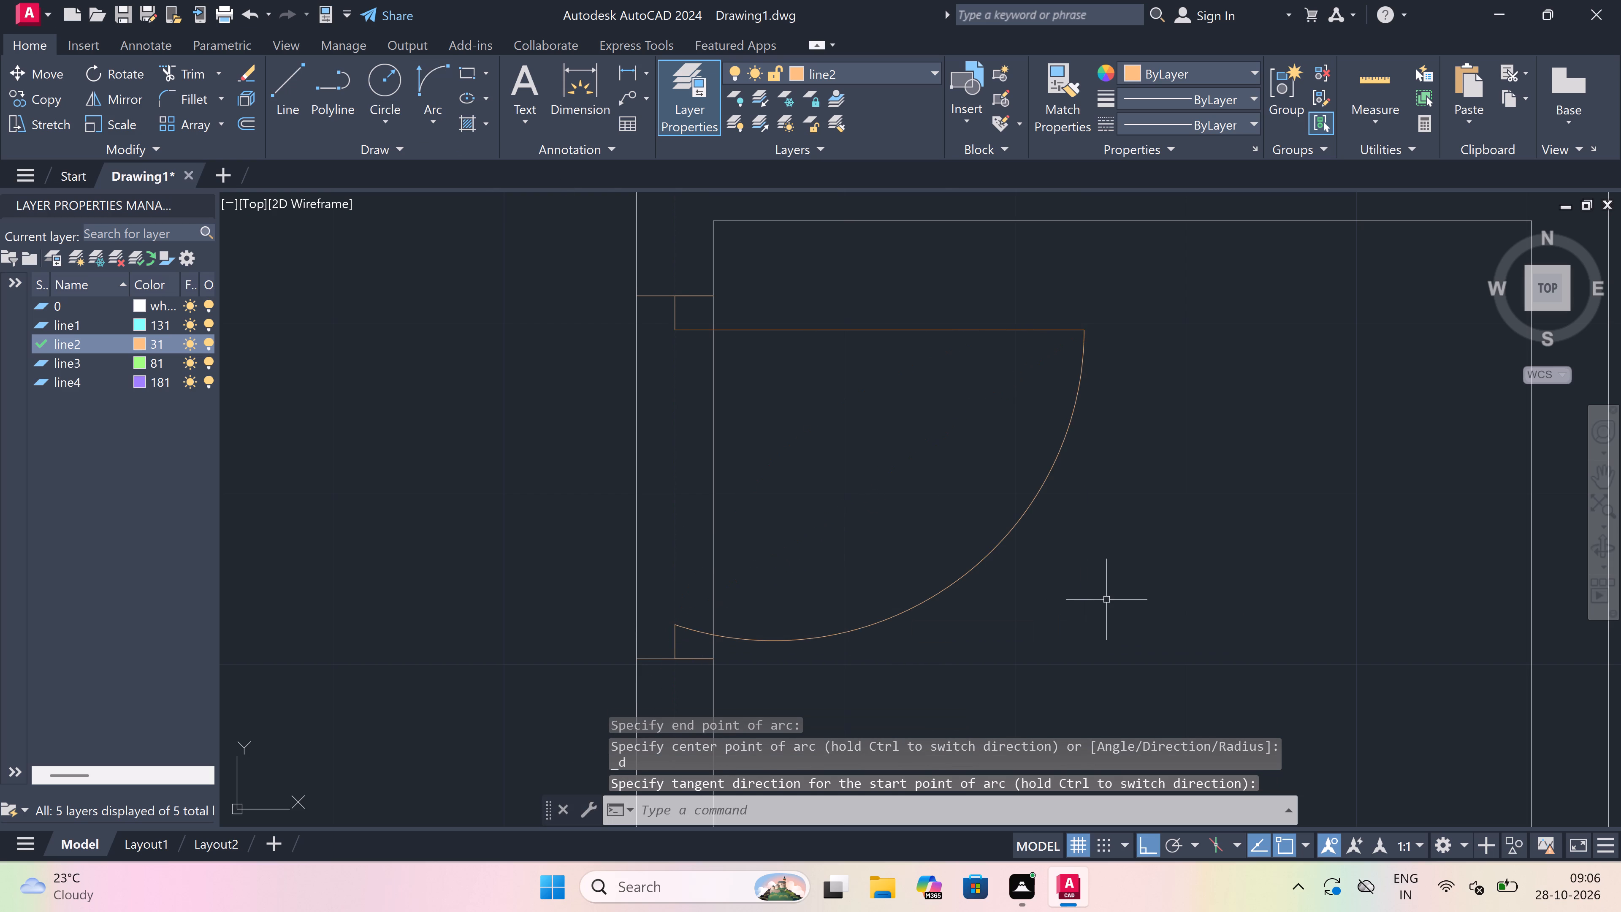
# Trim both wall lines between the jambs of the small room's west wall to open the 2' doorway.
pyautogui.write('tr')
pyautogui.press('space')
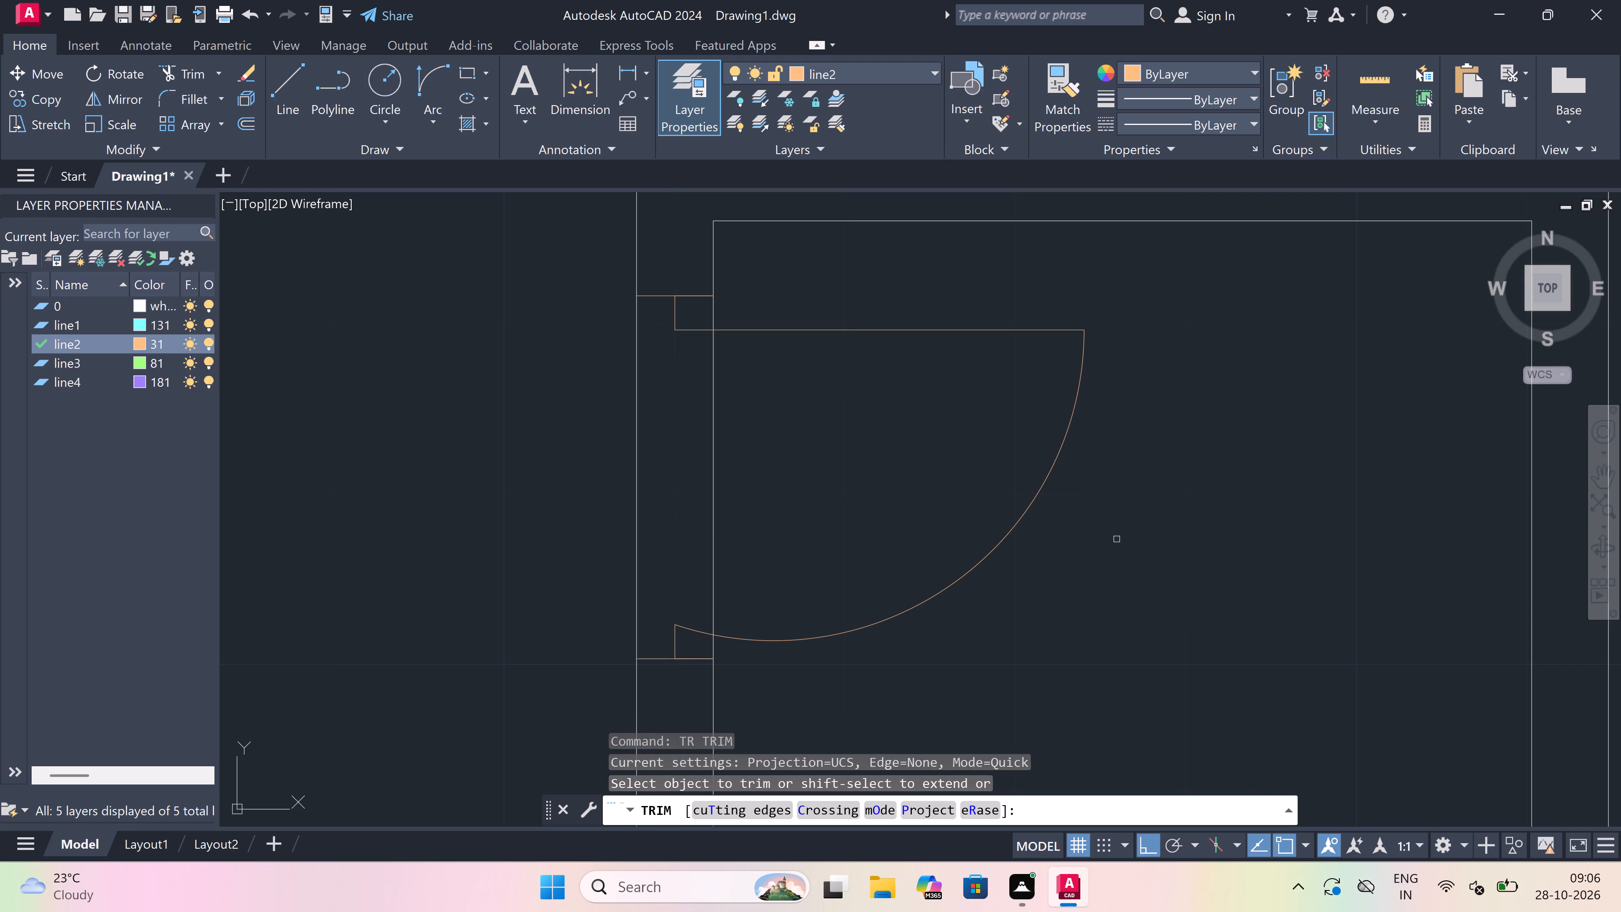
pyautogui.moveTo(890, 445); pyautogui.dragTo(881, 445)
pyautogui.moveTo(381, 547); pyautogui.dragTo(431, 533)
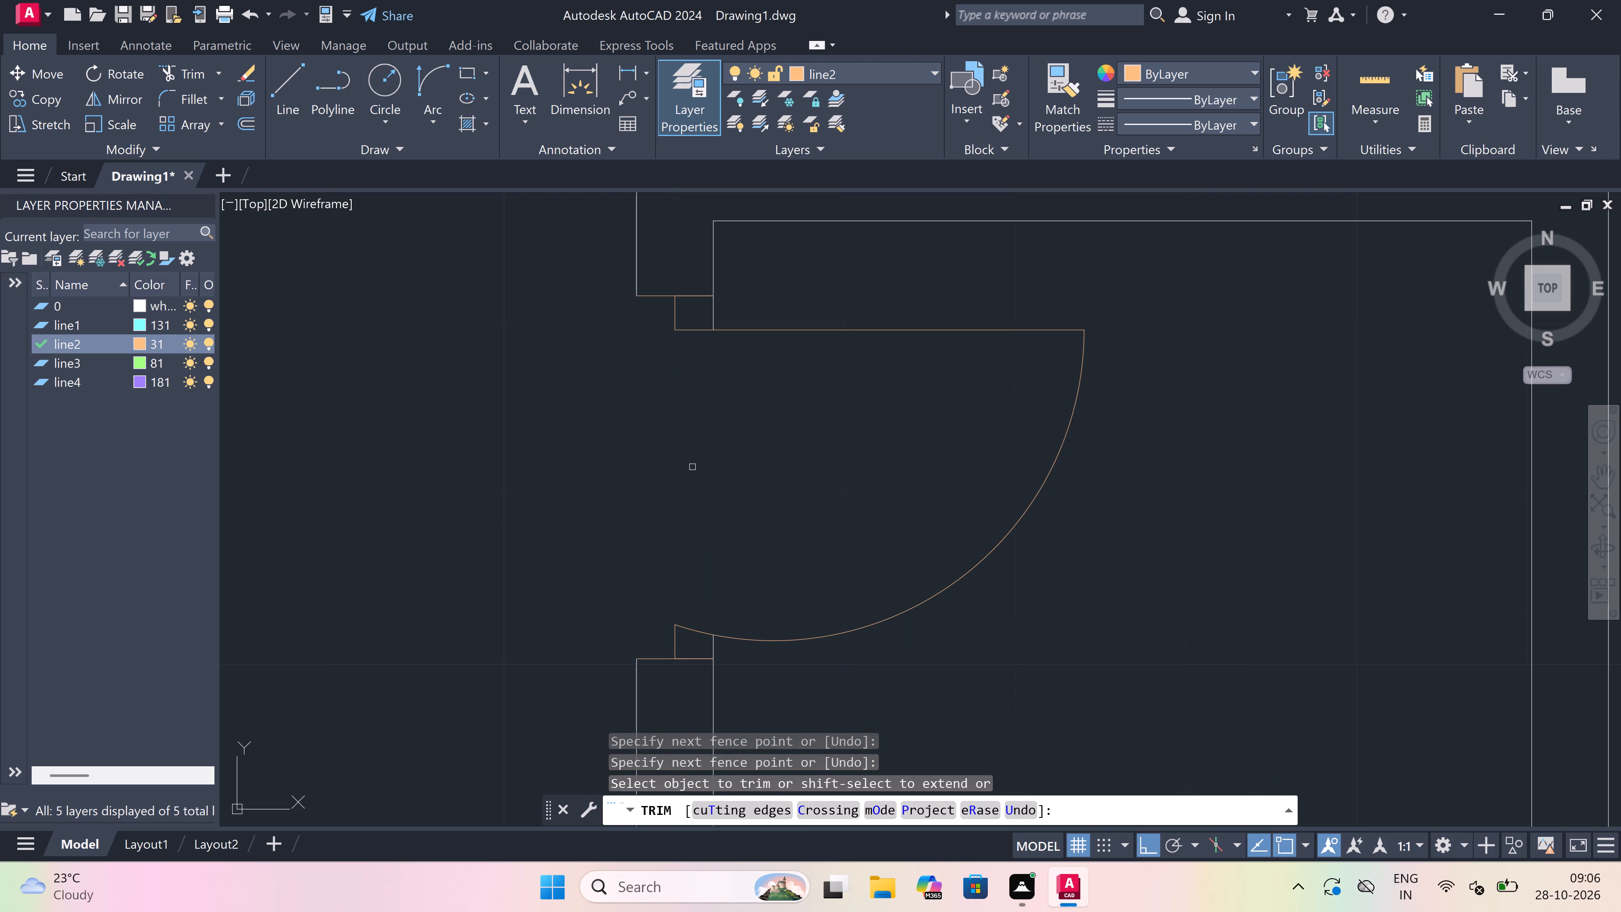
pyautogui.press('Escape')
# Draw a jamb line across the adjoining room's east wall, just below its northeast corner, with a 2" return southward from mid-wall.
pyautogui.write('l')
pyautogui.press('space')
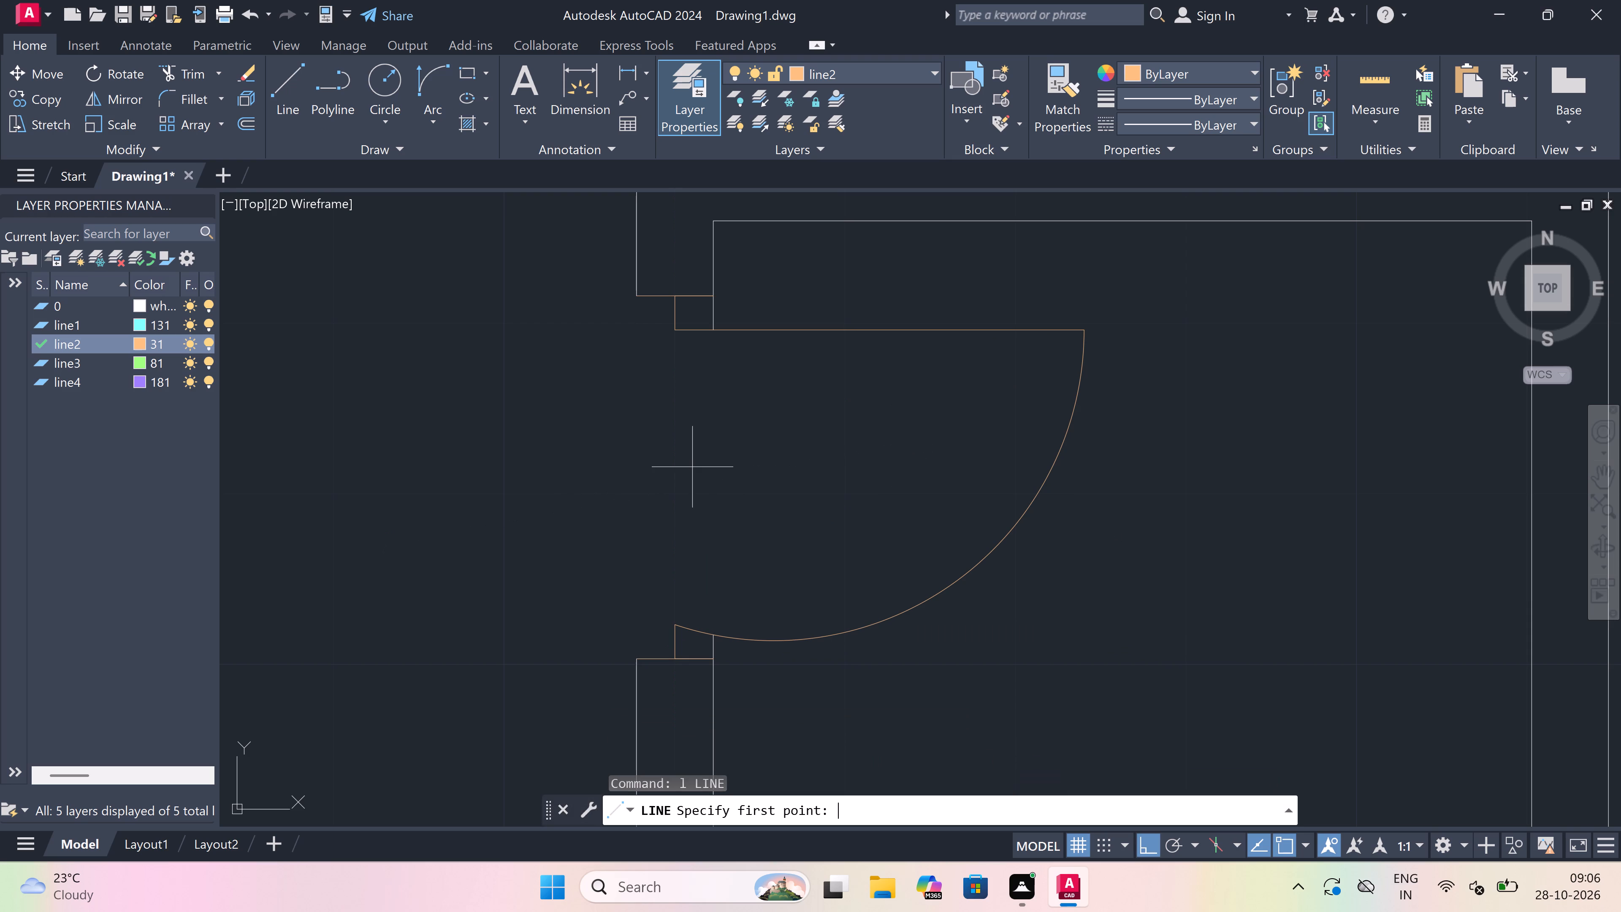
pyautogui.scroll(-8, 639, 408)
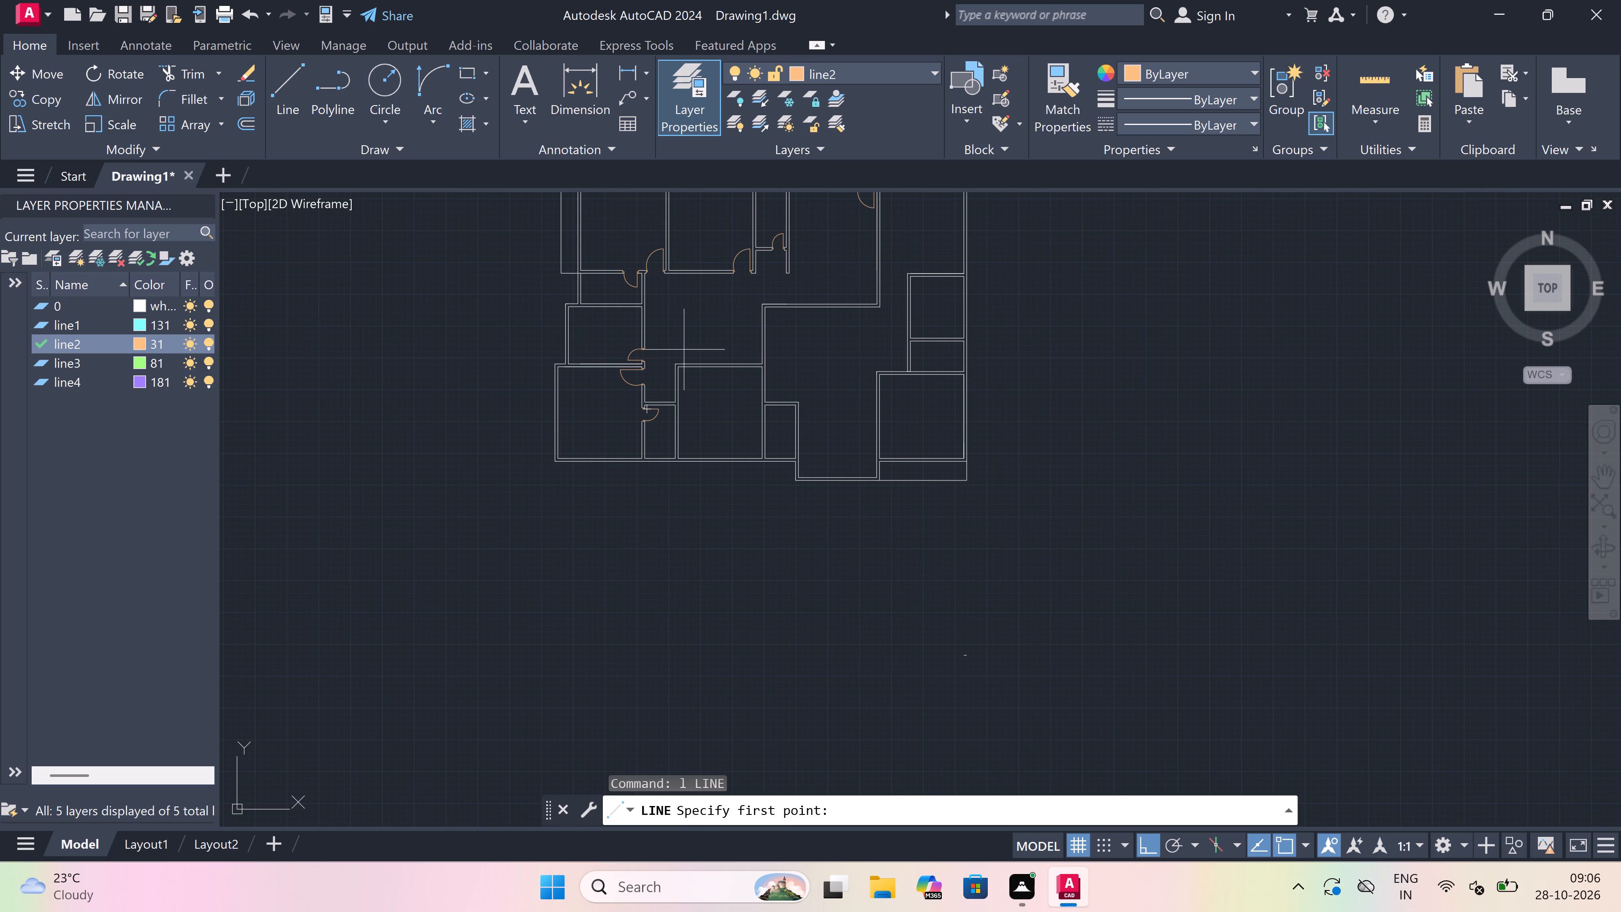
pyautogui.scroll(3, 740, 345)
pyautogui.scroll(1, 843, 444)
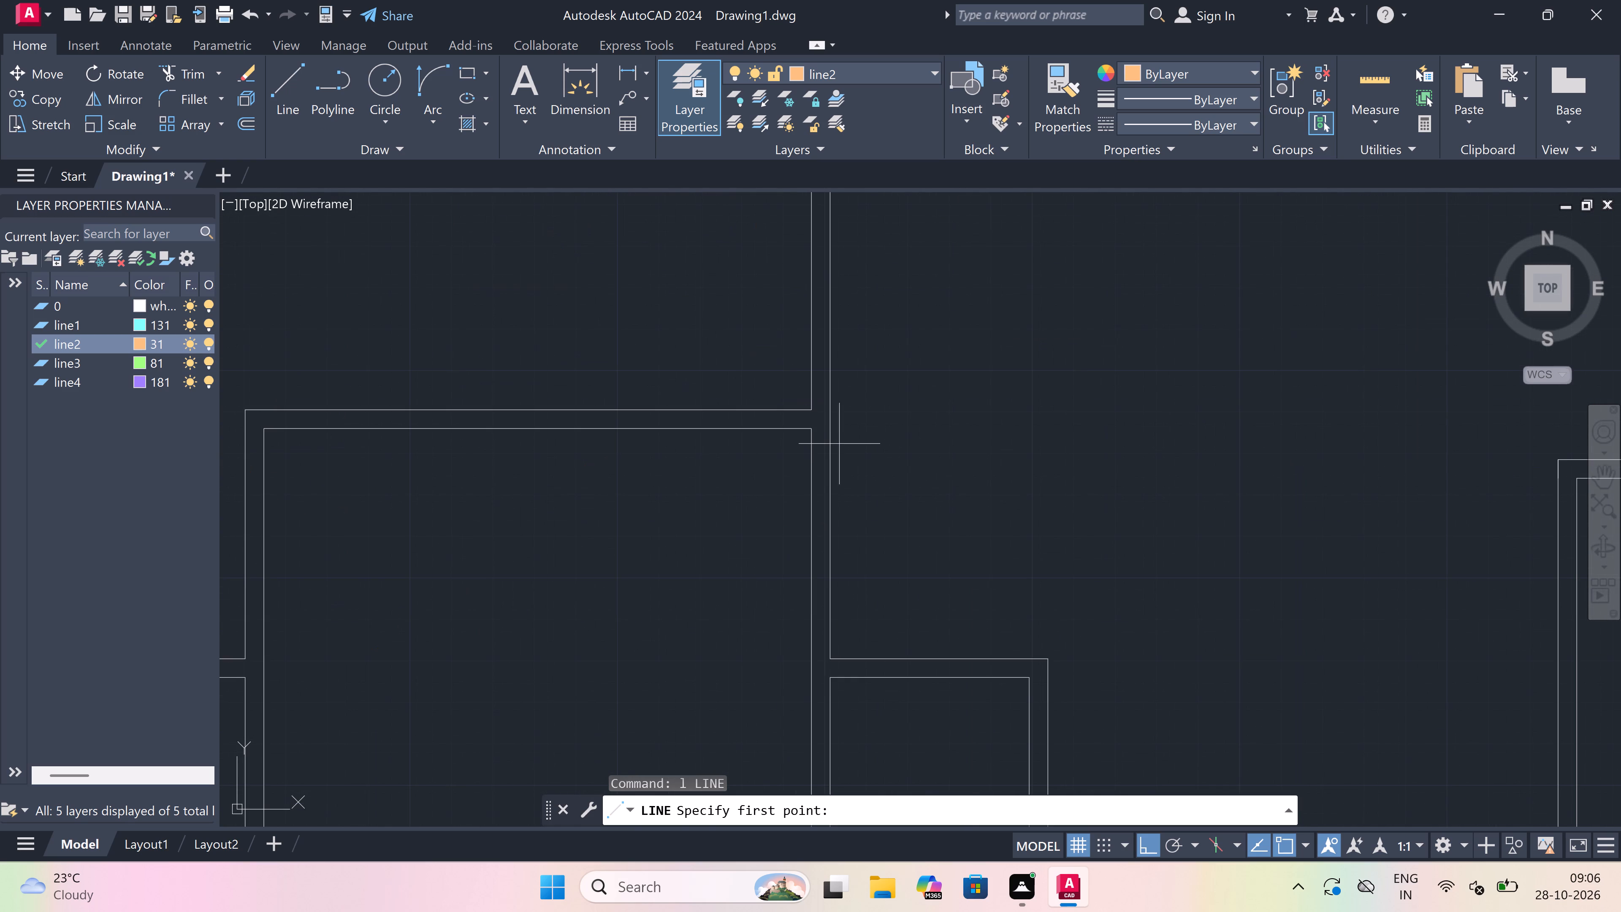
pyautogui.click(816, 445)
pyautogui.scroll(2, 818, 444)
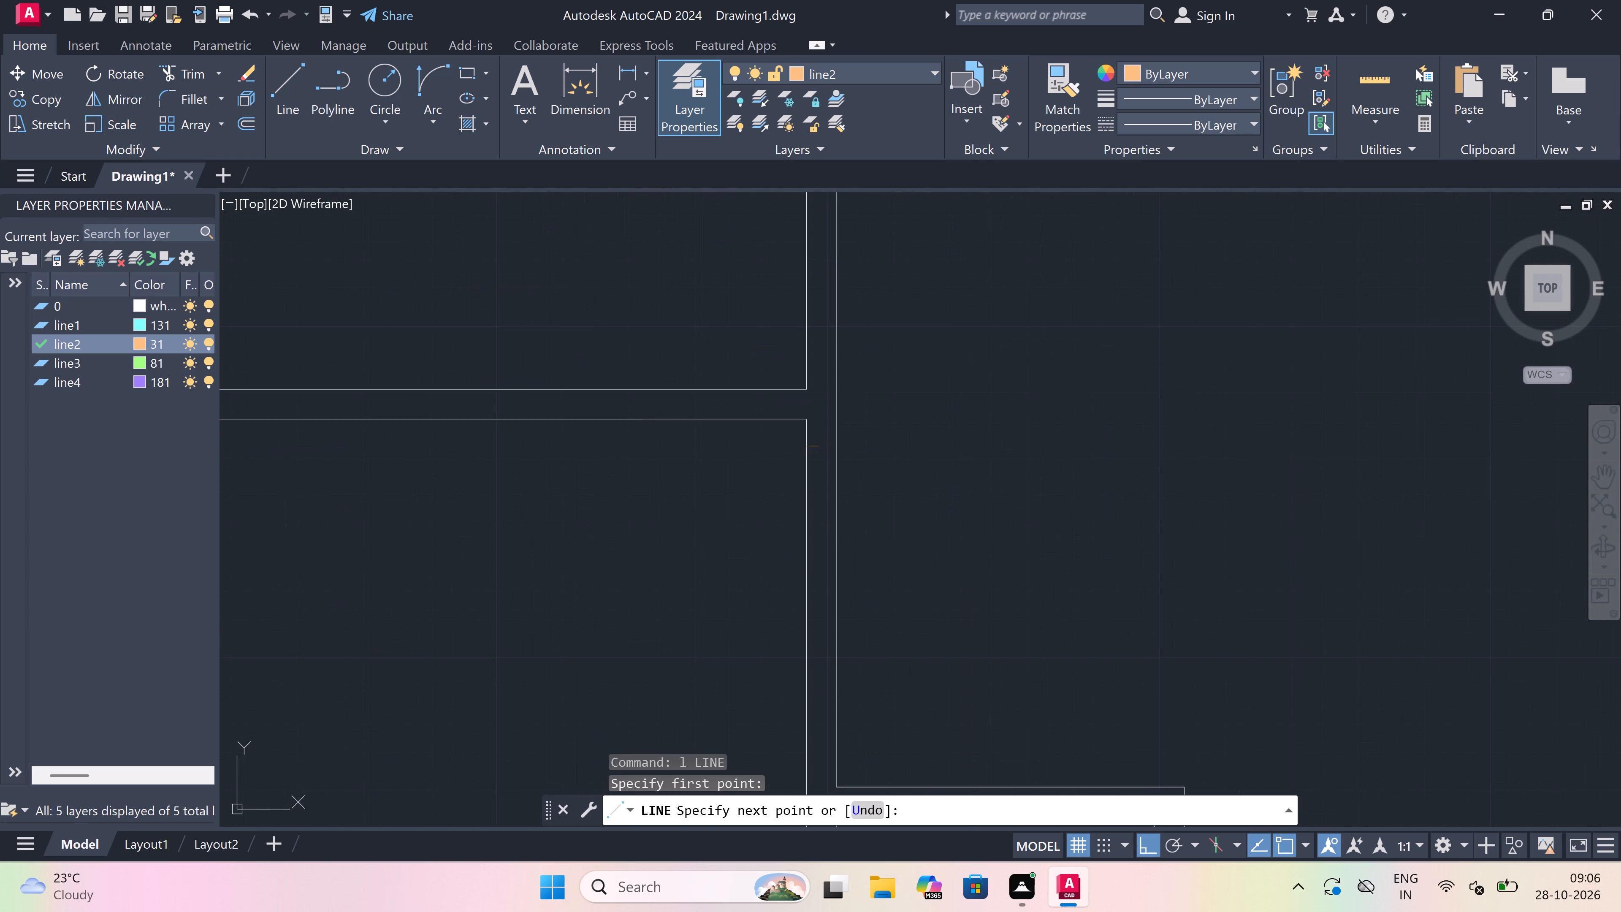
pyautogui.click(840, 444)
pyautogui.moveTo(825, 451); pyautogui.dragTo(825, 452)
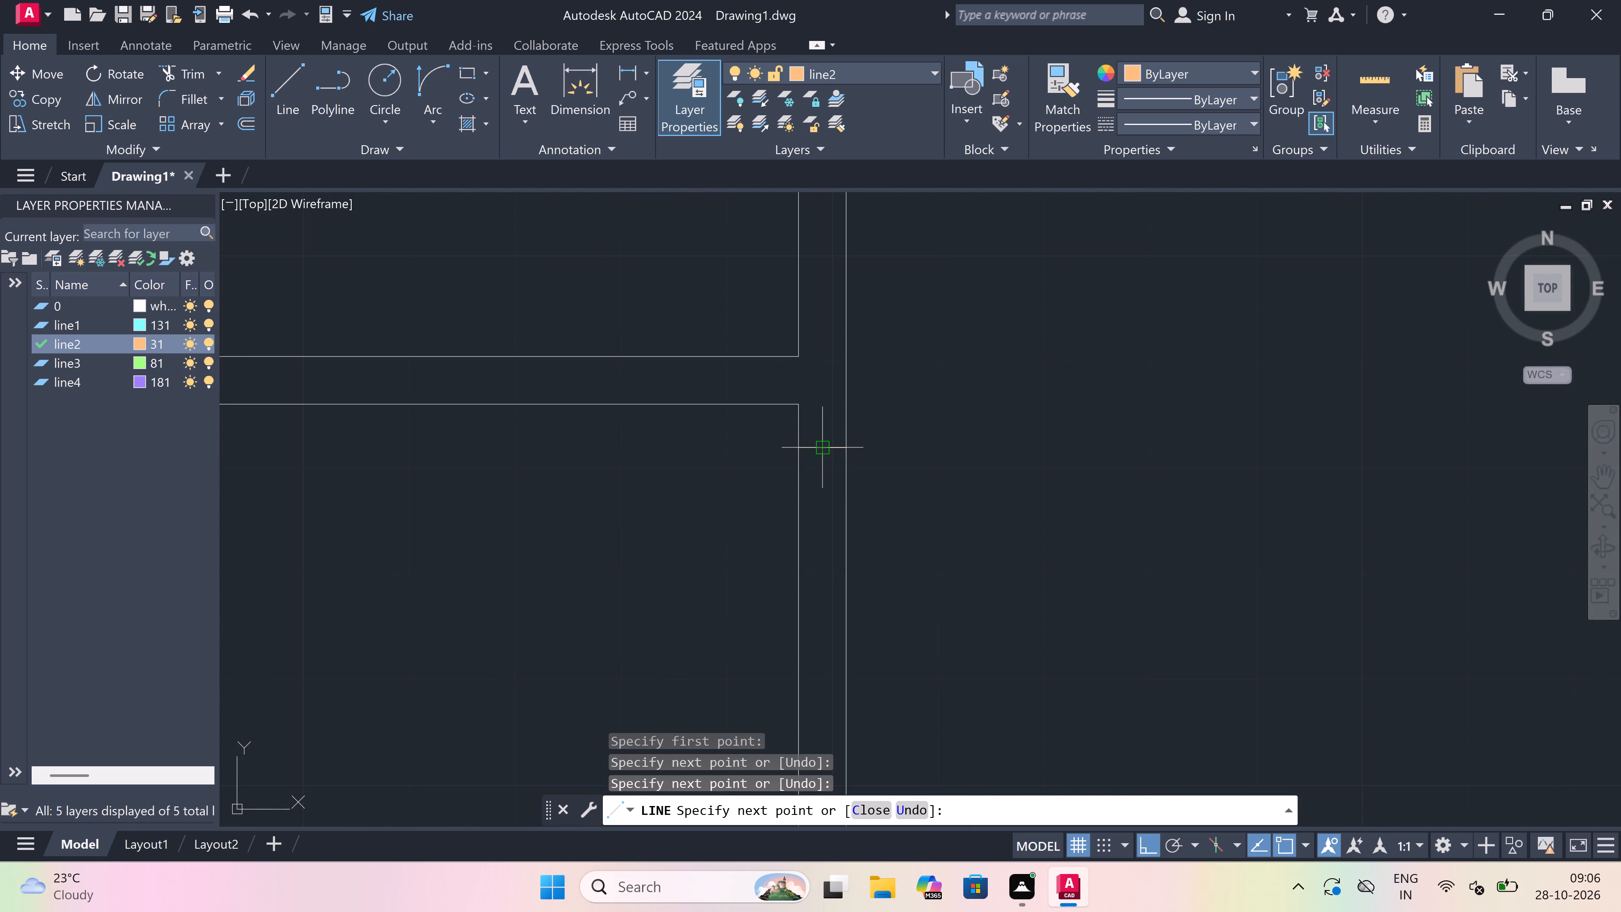
pyautogui.moveTo(825, 452); pyautogui.dragTo(825, 459)
pyautogui.scroll(1, 823, 531)
pyautogui.press('2')
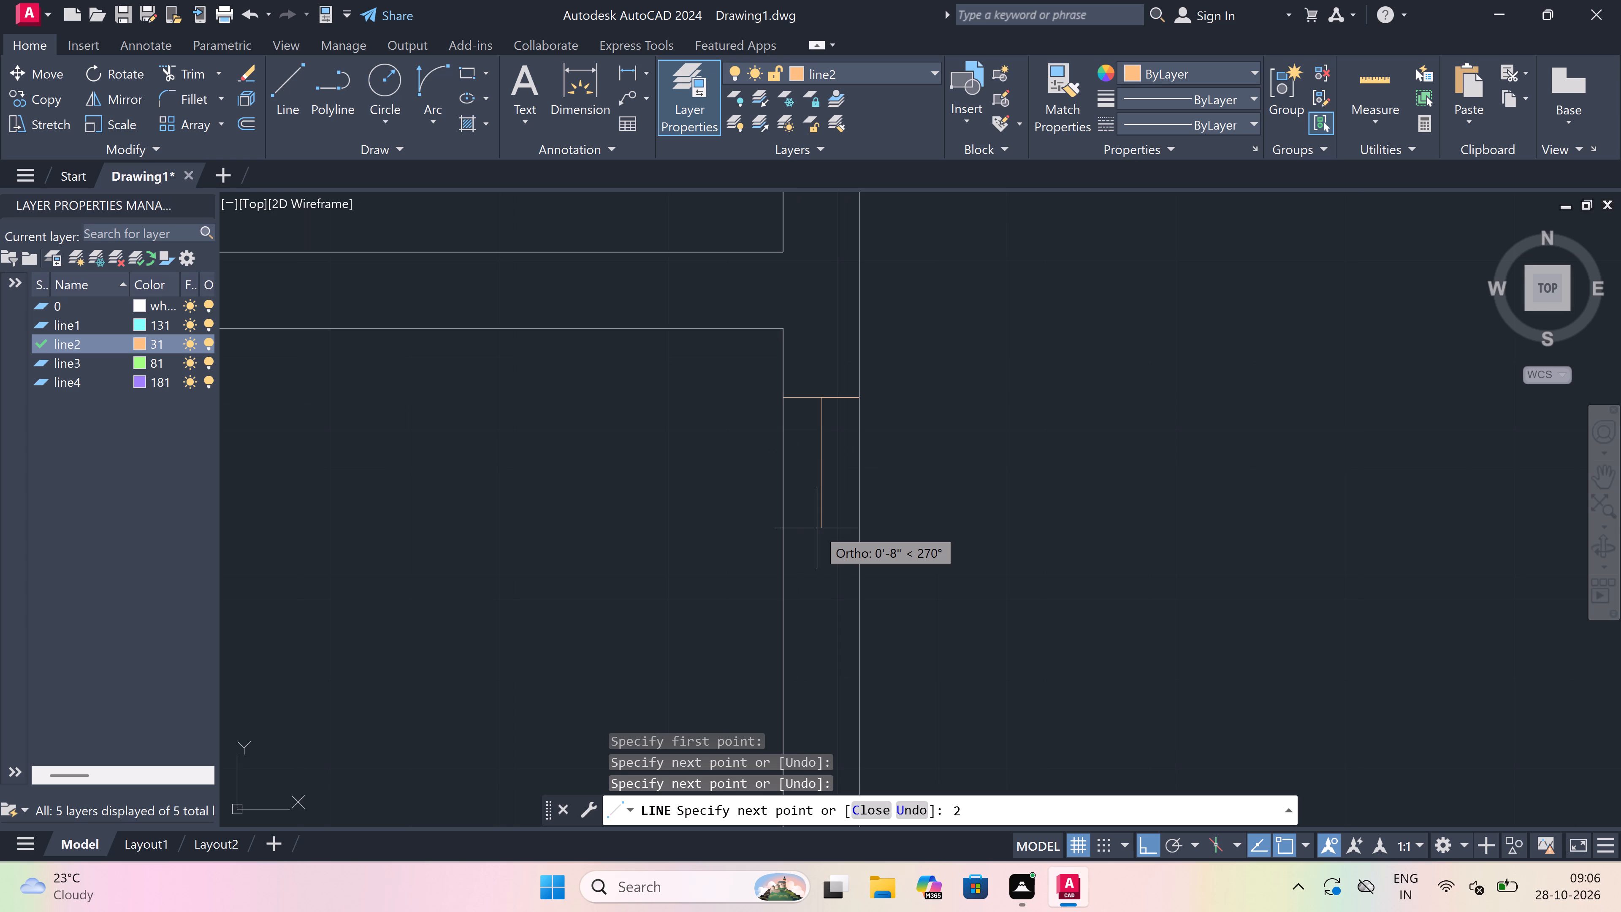
pyautogui.write('"')
pyautogui.press('space')
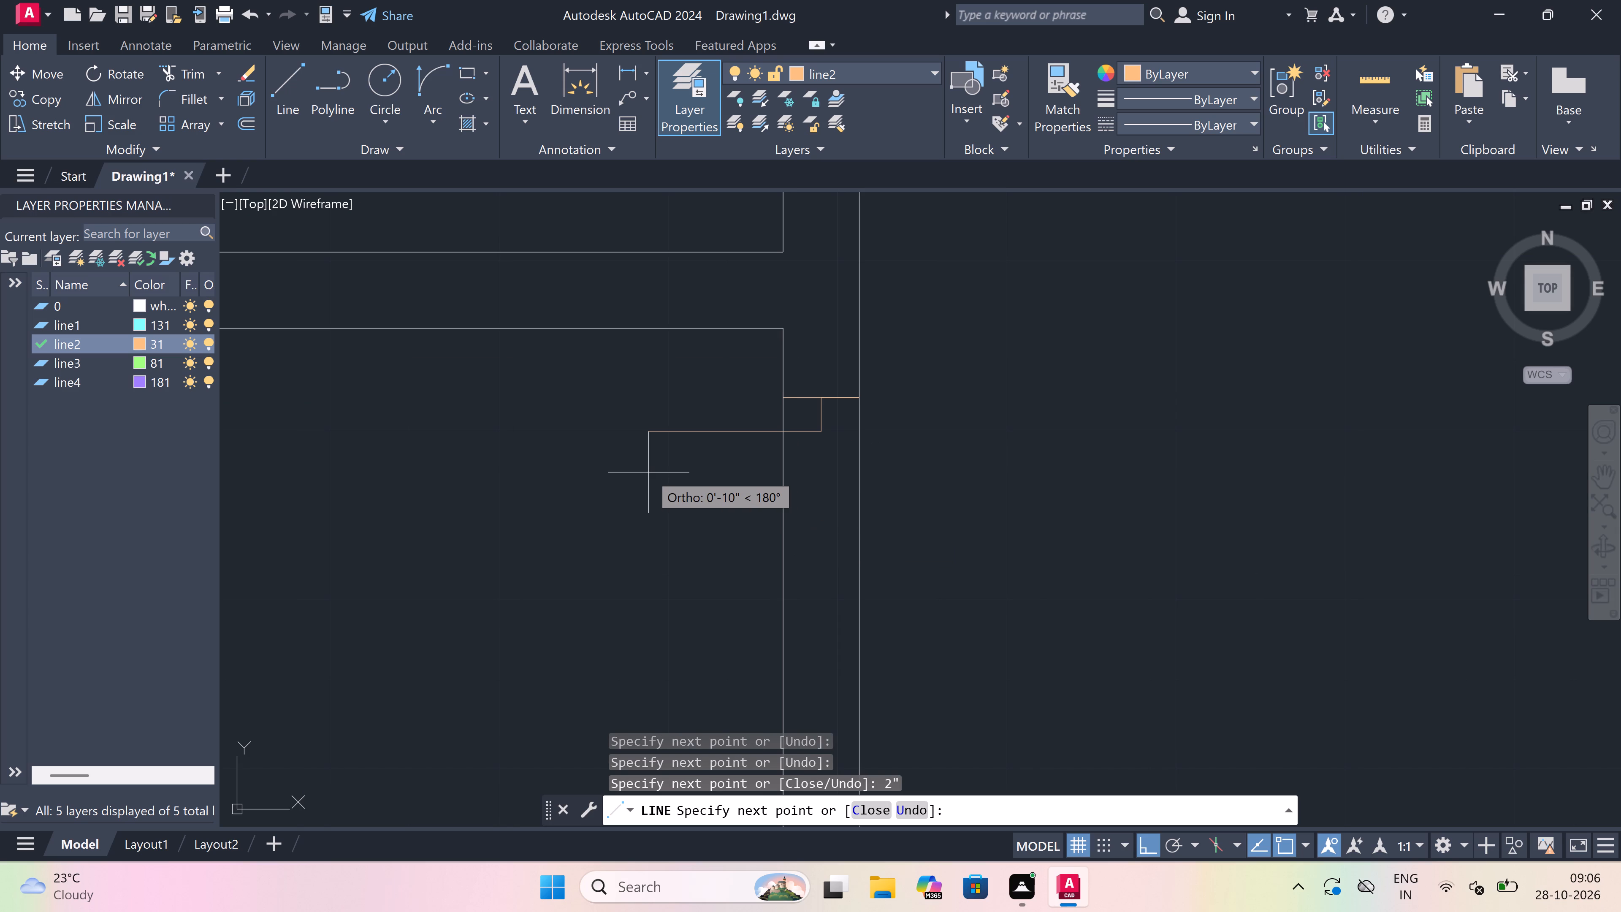
# Draw a 3' door leaf westward from the end of the jamb's return, into the room.
pyautogui.write("3'")
pyautogui.press('space')
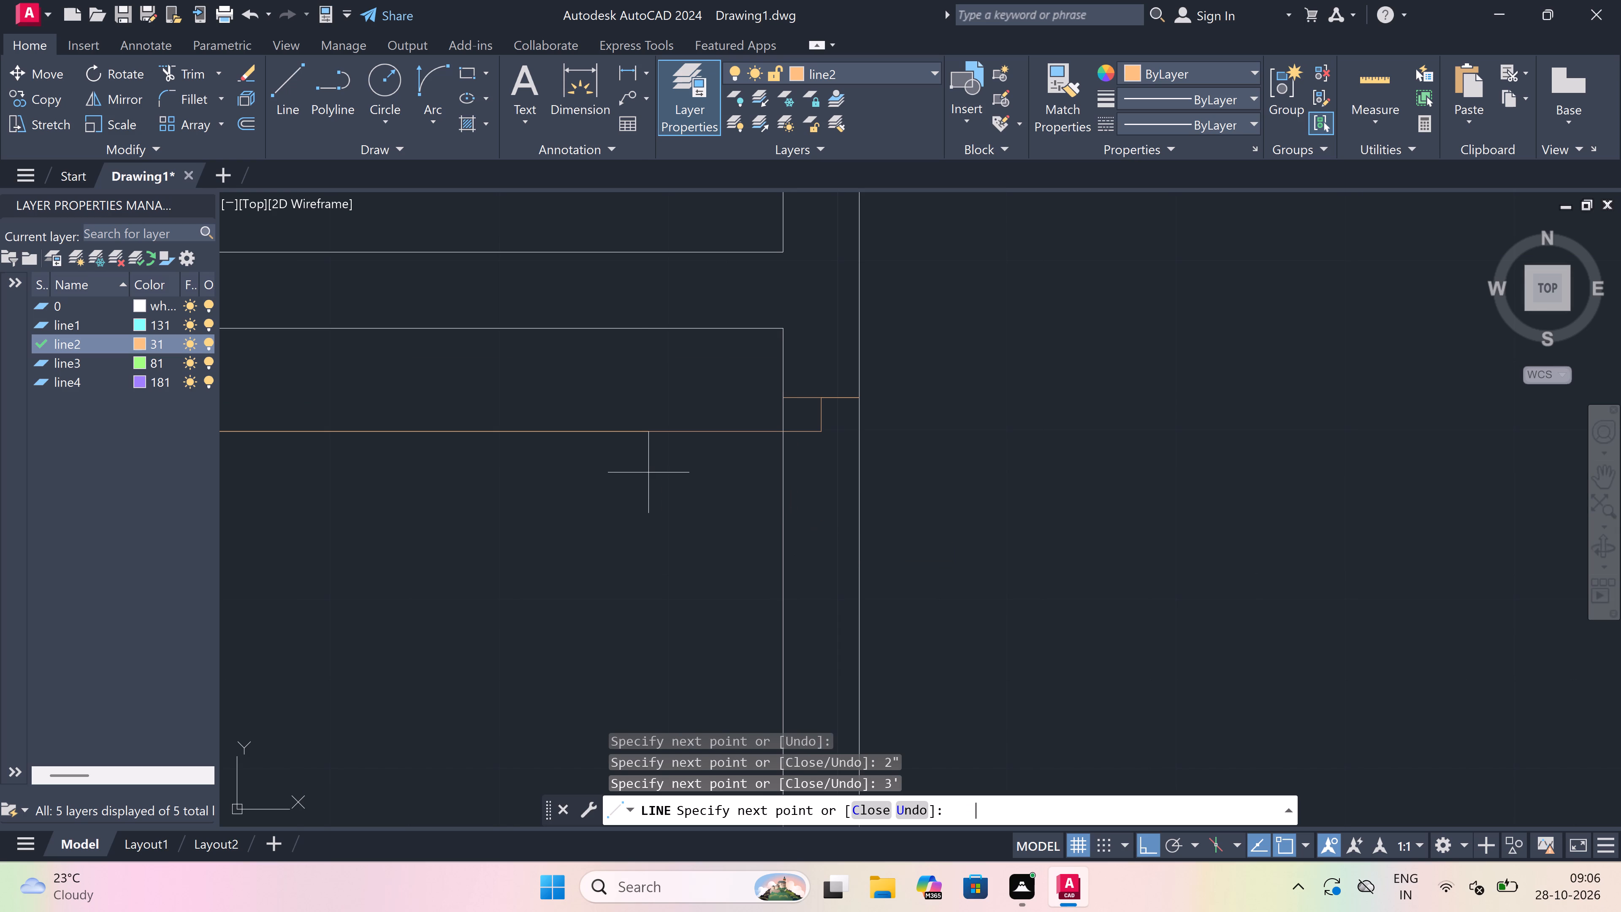
pyautogui.press('Escape')
# Draw the south jamb line across the room's east wall, with a 2" return northward from mid-wall.
pyautogui.press('space')
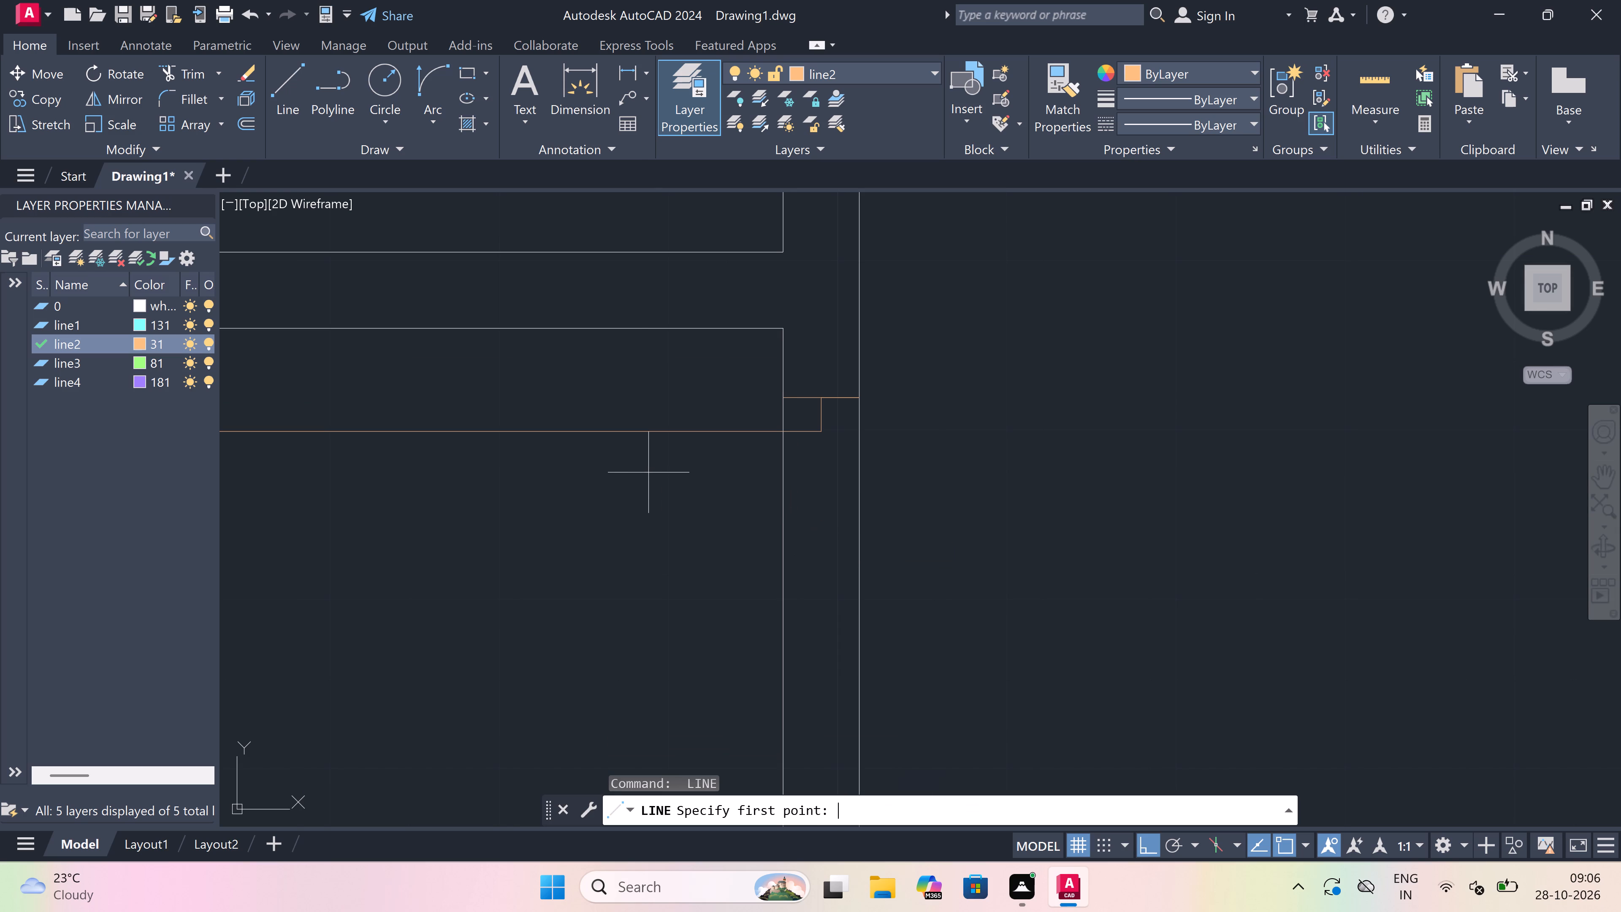
pyautogui.scroll(-3, 806, 416)
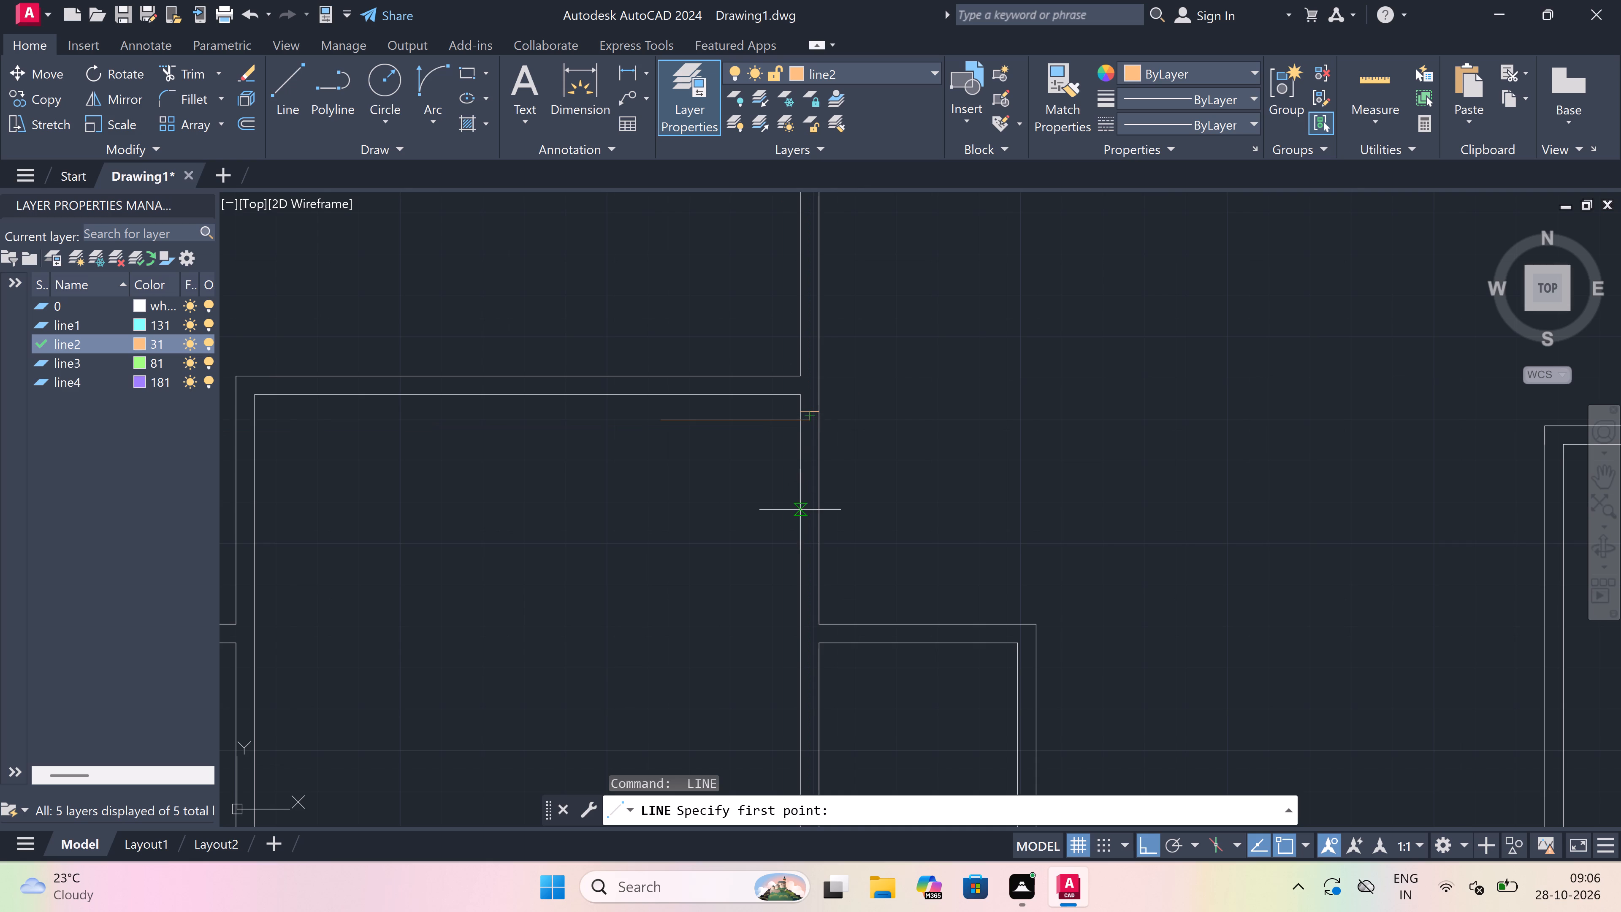
pyautogui.scroll(1, 799, 510)
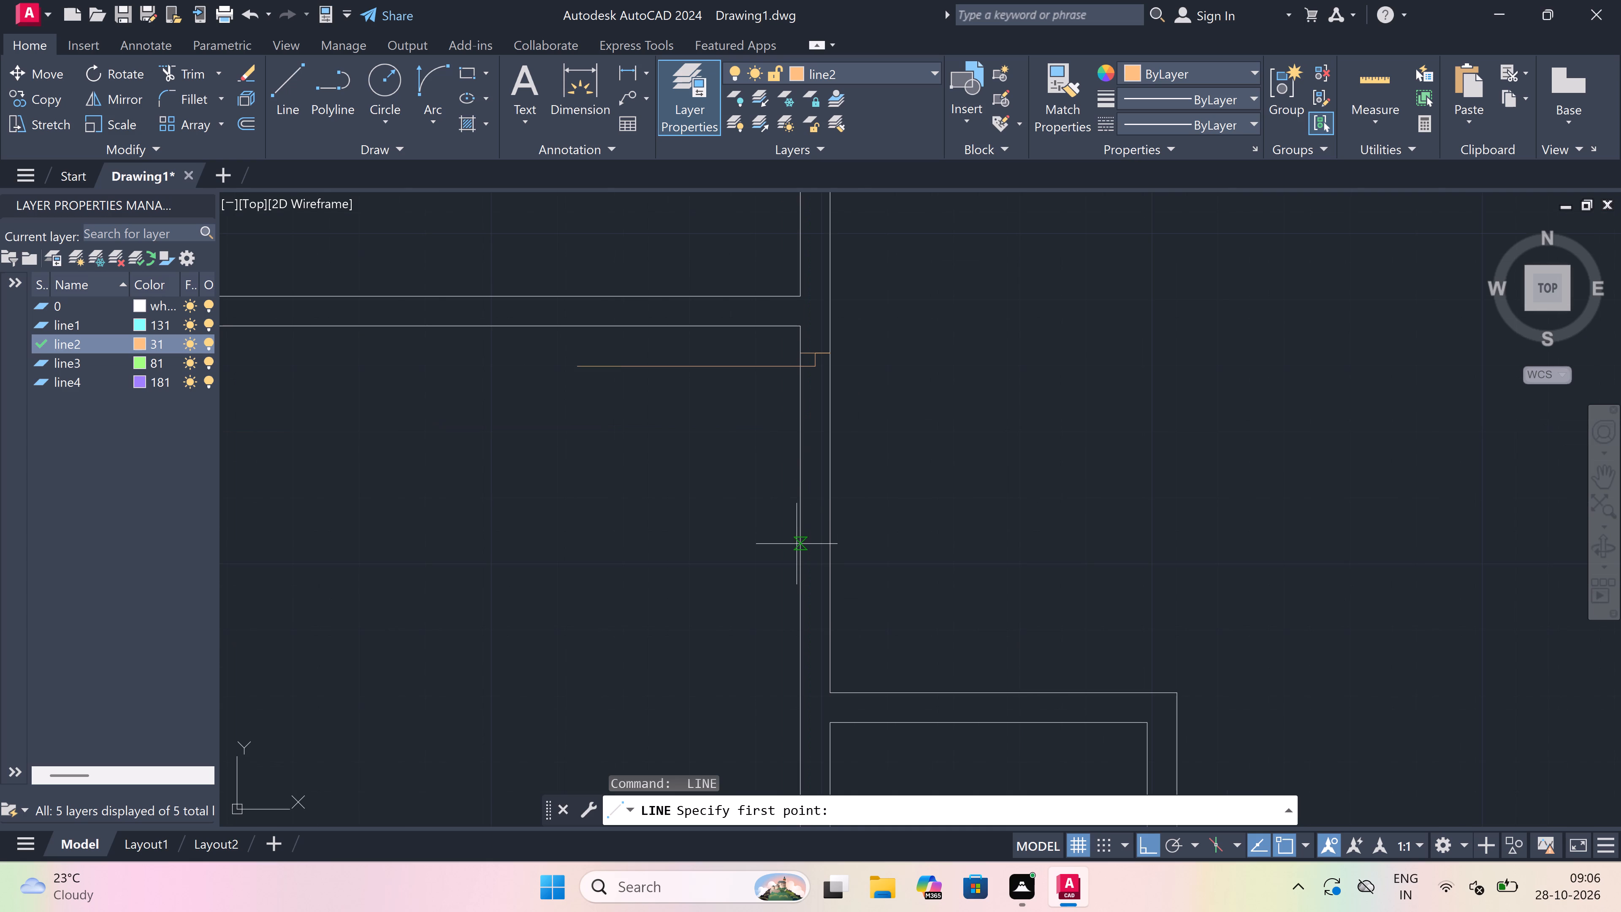
pyautogui.click(800, 551)
pyautogui.click(825, 552)
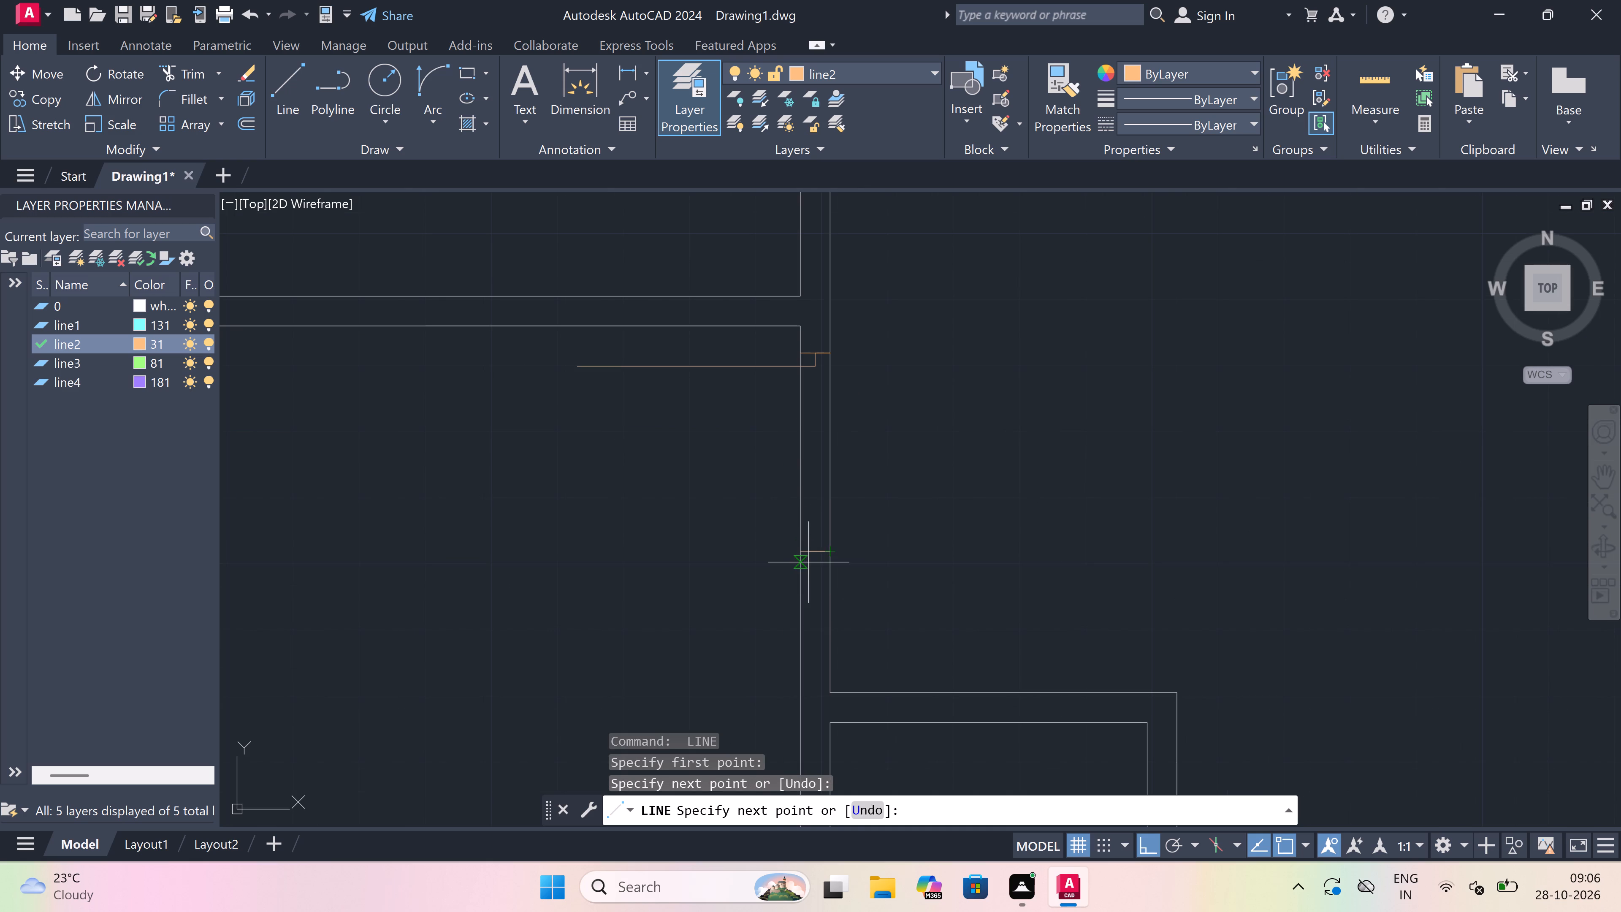
pyautogui.click(810, 551)
pyautogui.scroll(3, 816, 464)
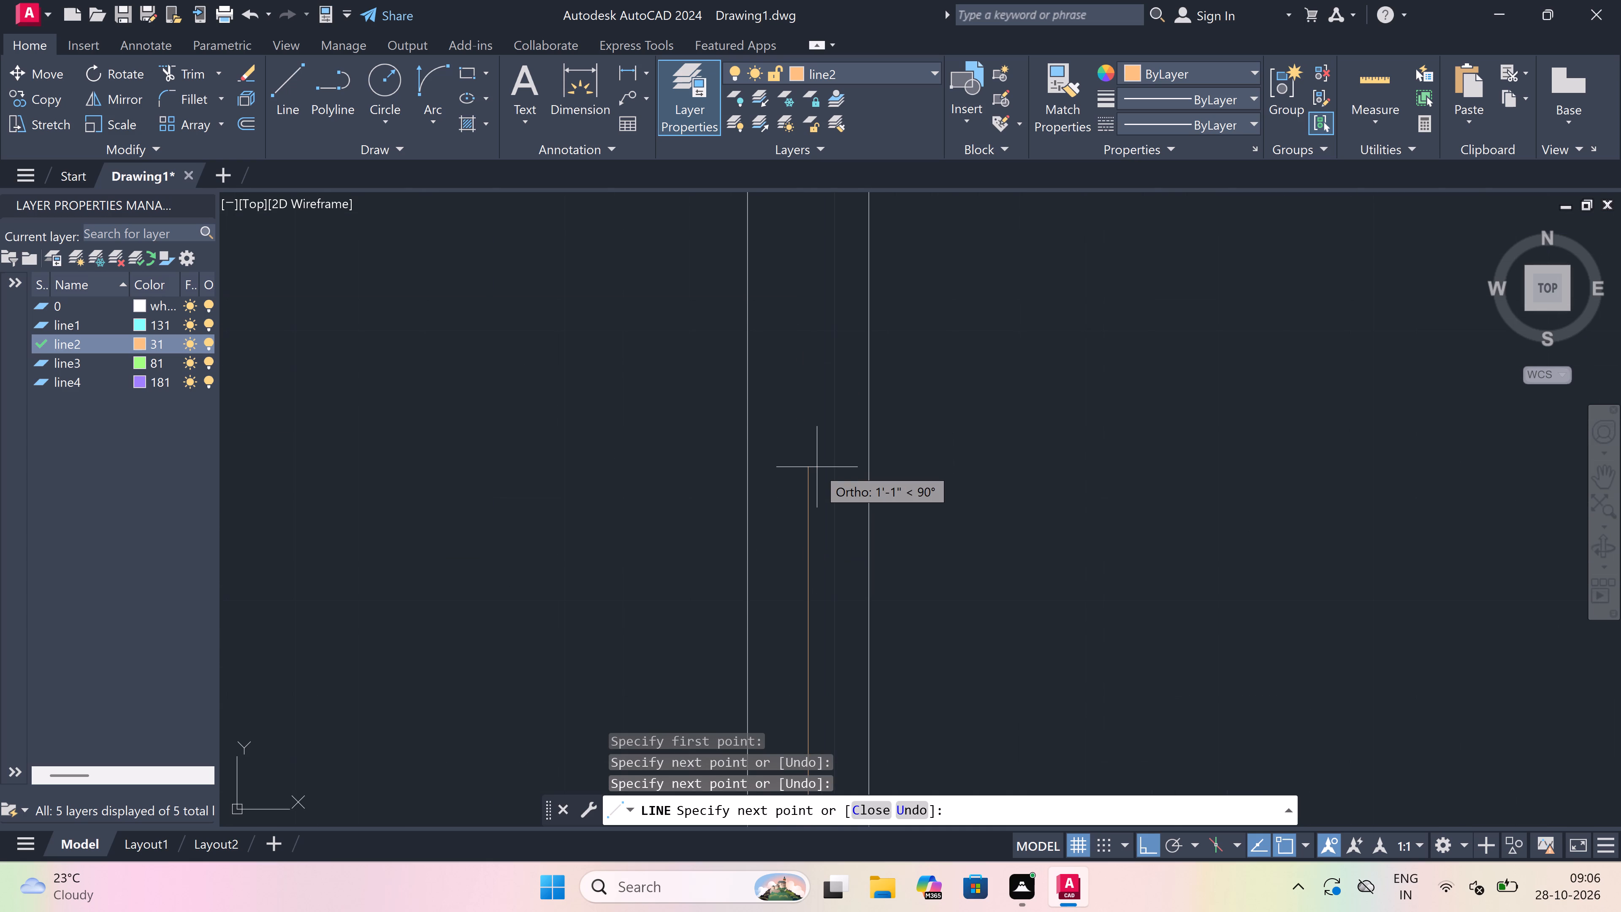
pyautogui.press('2')
pyautogui.write('"')
pyautogui.press('space')
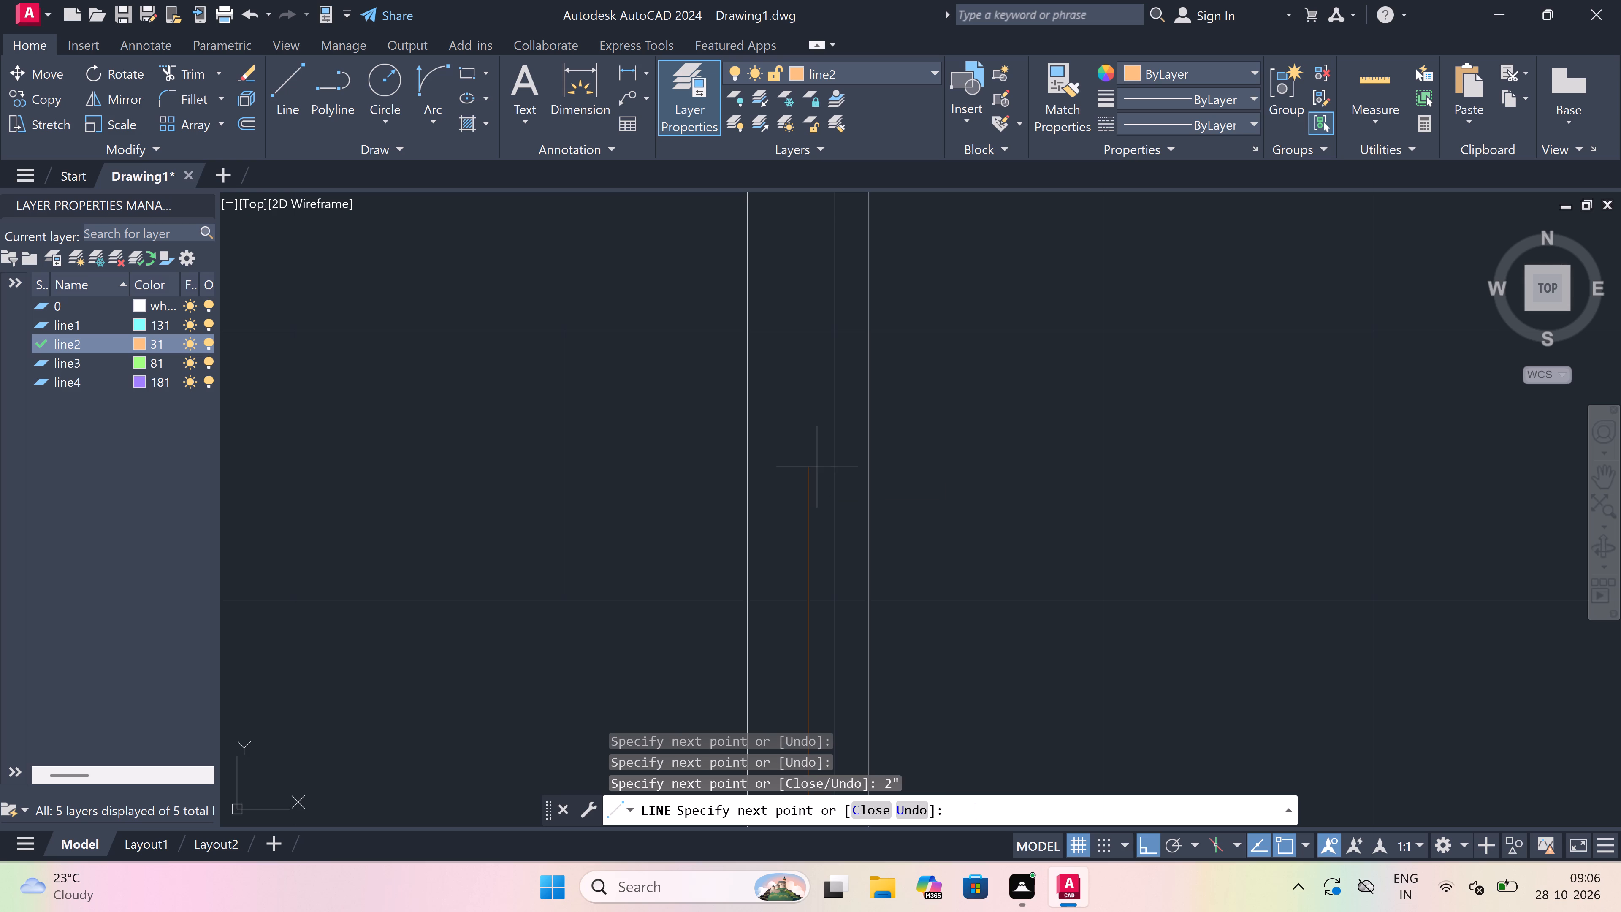
pyautogui.press('Escape')
# Draw the swing arc from the 3' leaf's west end to the tip of the south jamb's return.
pyautogui.scroll(-3, 810, 398)
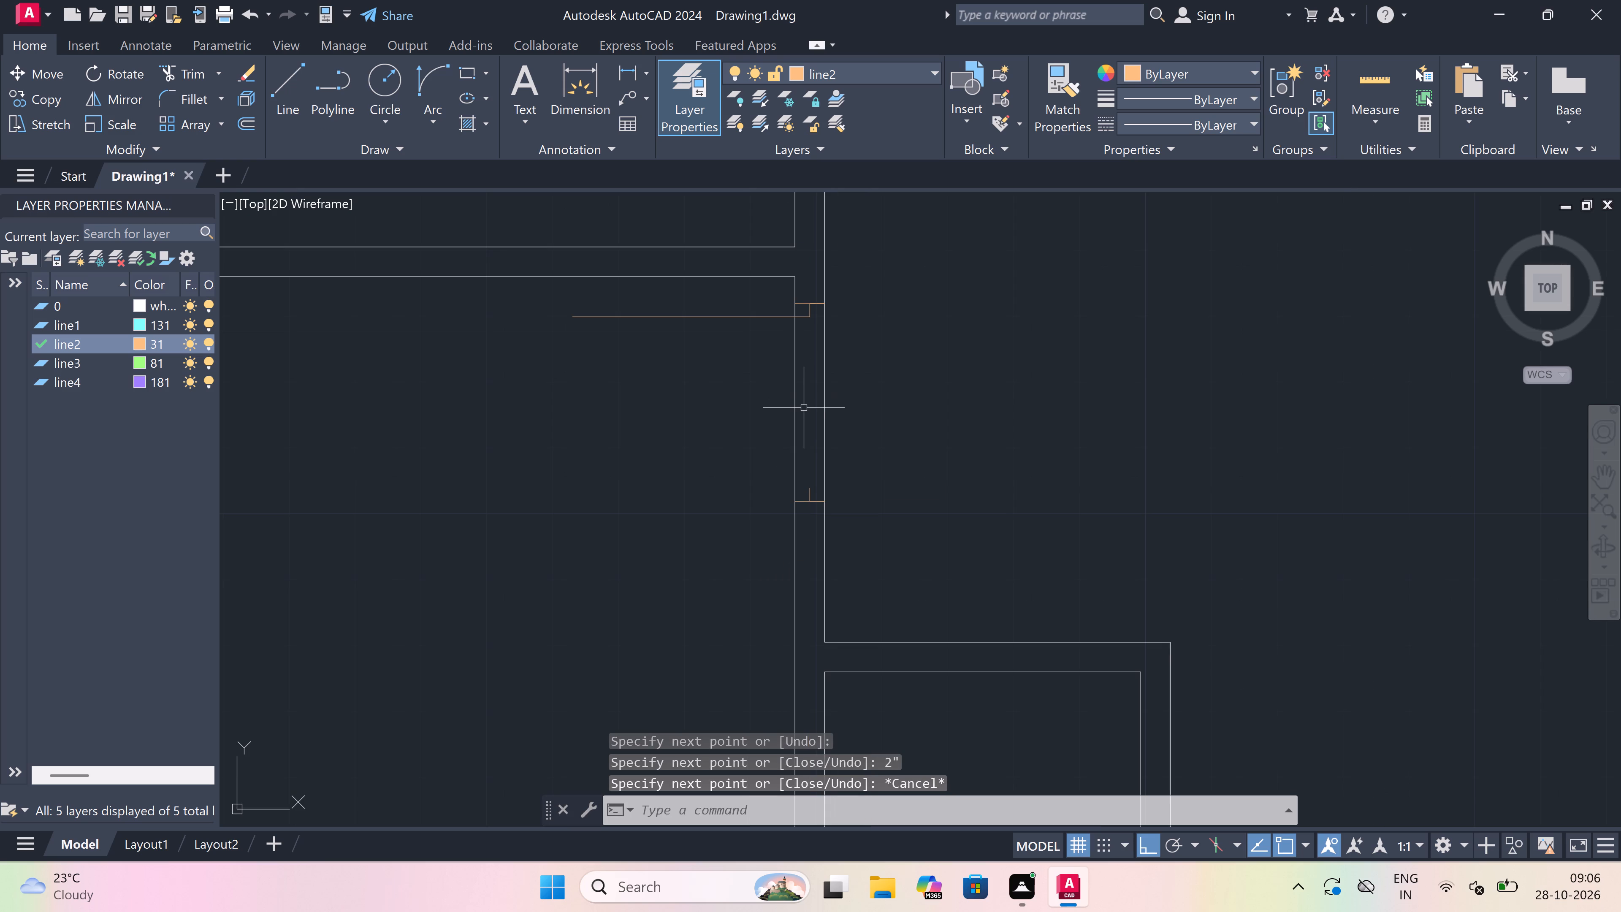
pyautogui.click(435, 68)
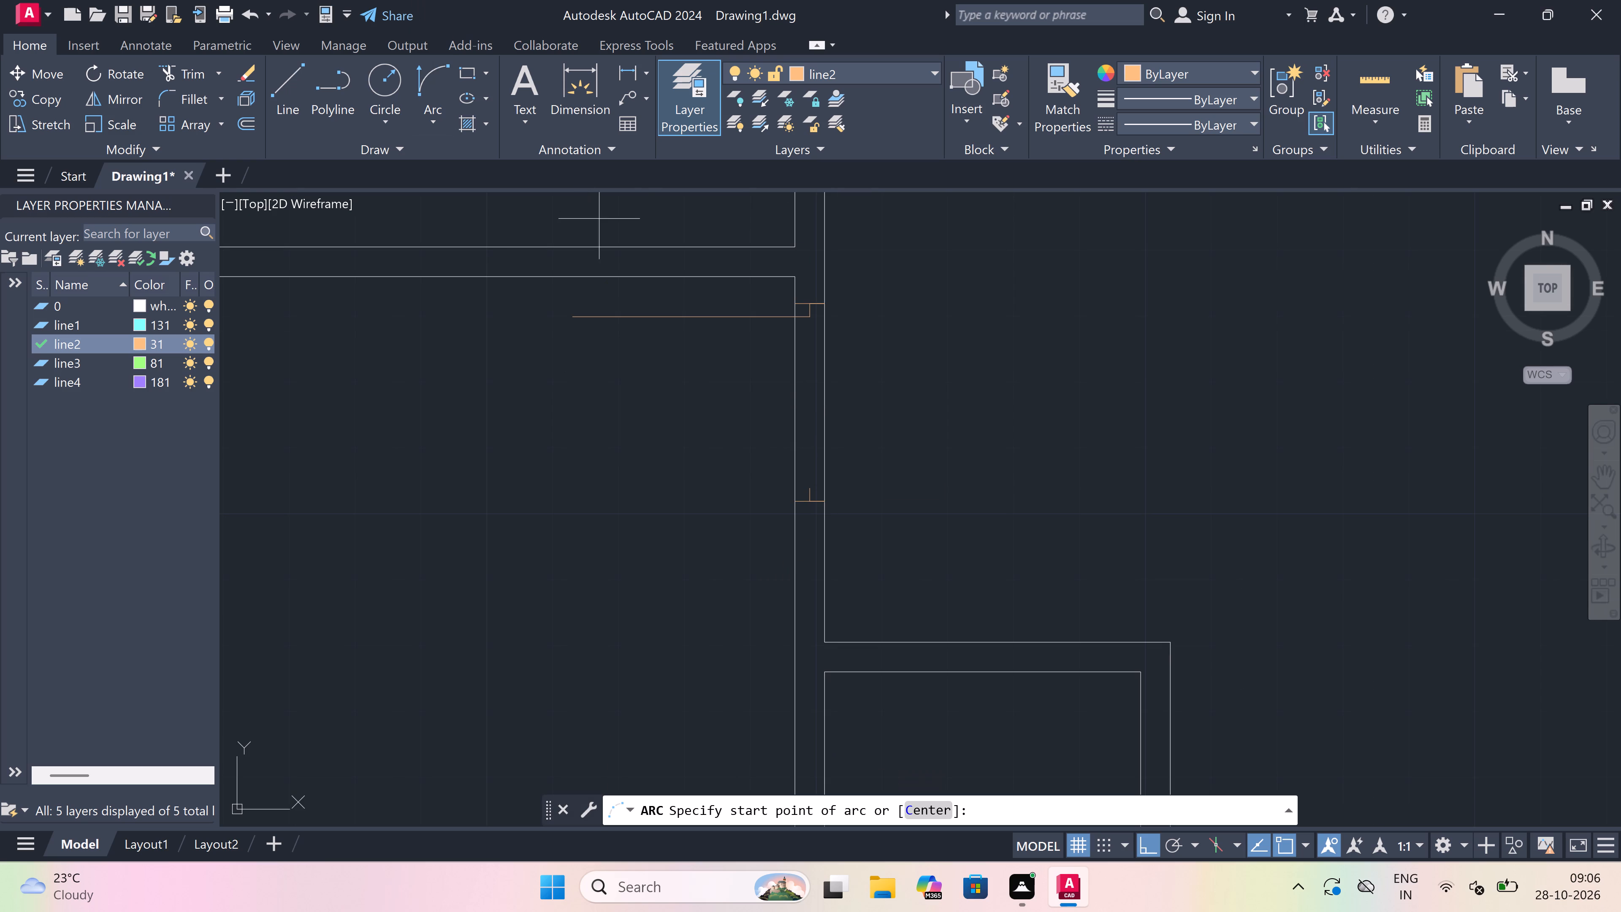
pyautogui.moveTo(574, 324); pyautogui.dragTo(575, 328)
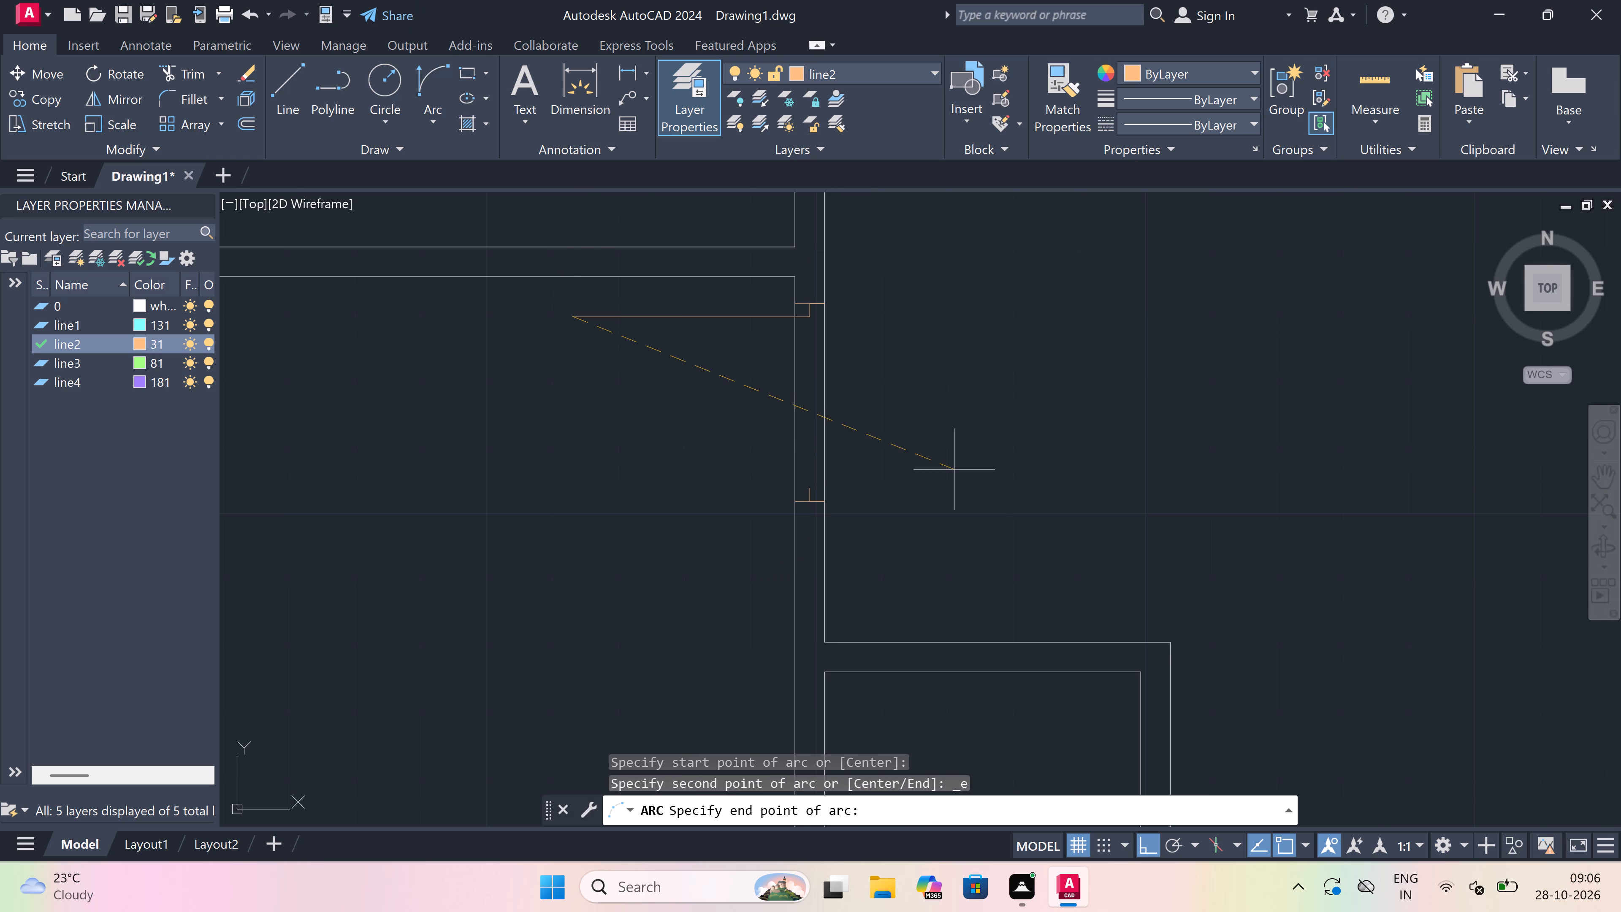
pyautogui.moveTo(810, 484); pyautogui.dragTo(802, 484)
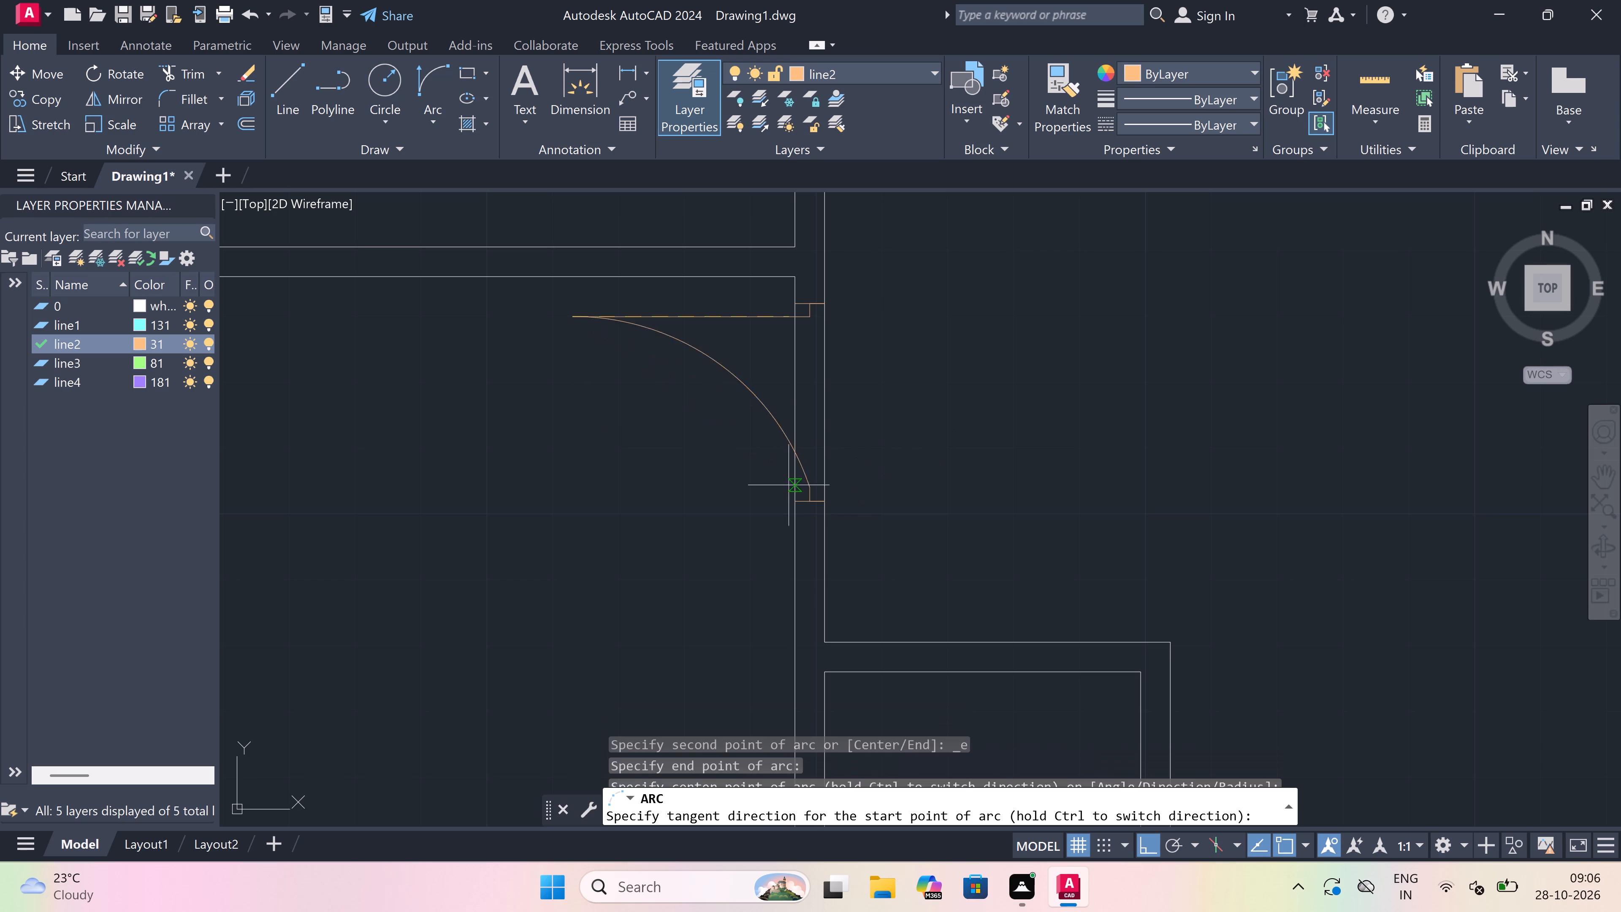
pyautogui.click(691, 487)
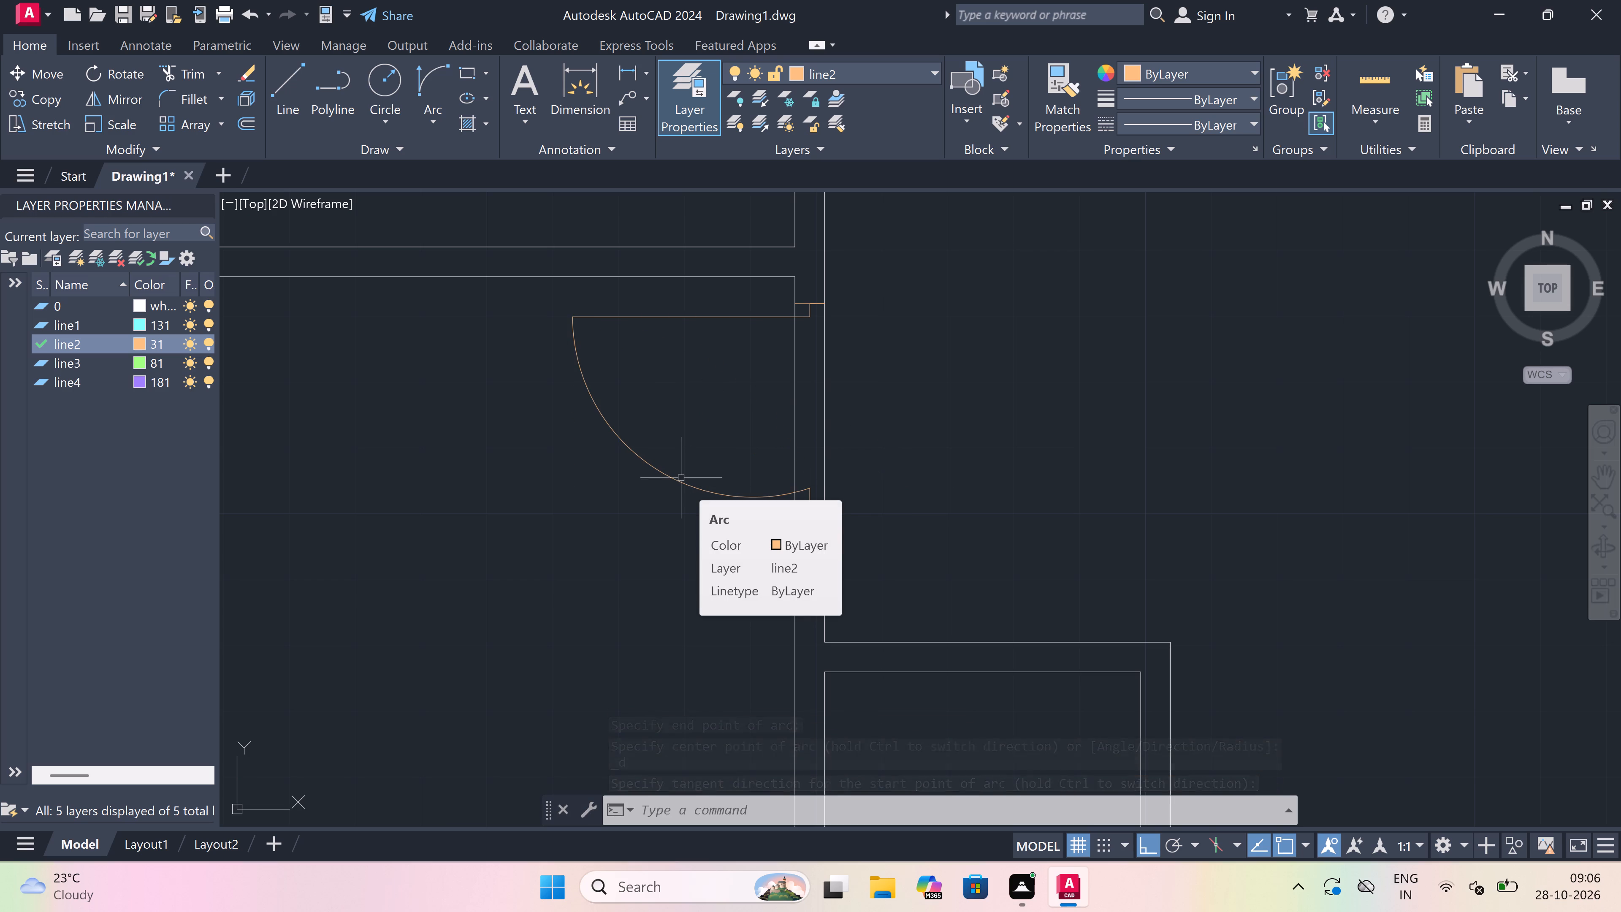
# Trim both wall lines between the two jambs of the room's east wall to open the doorway.
pyautogui.write('tr')
pyautogui.press('space')
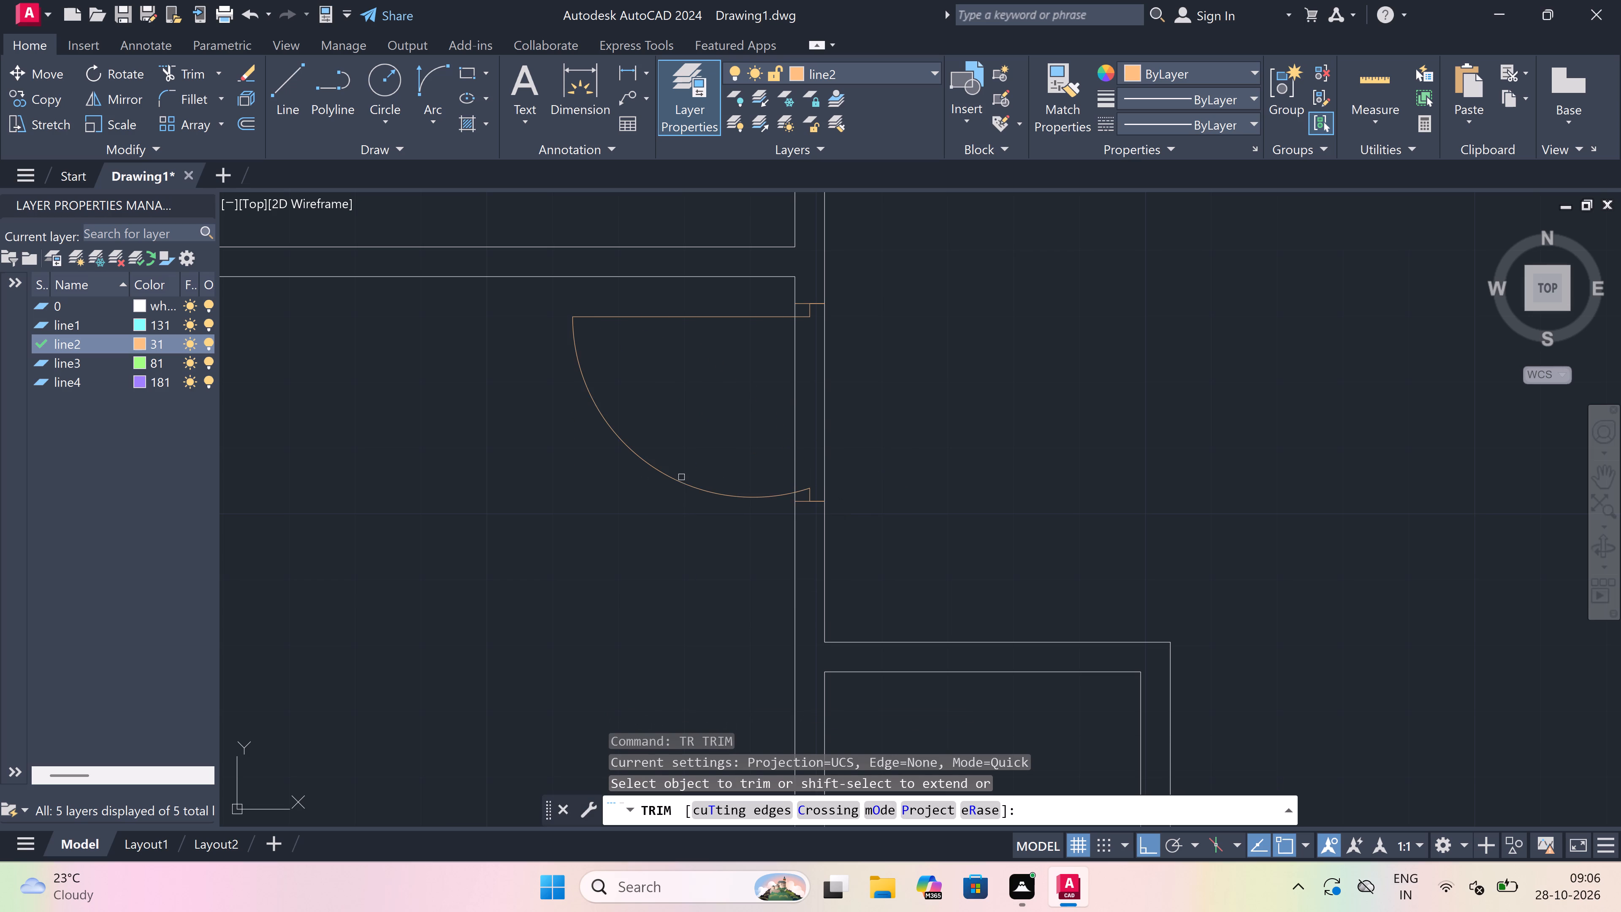
pyautogui.click(768, 399)
pyautogui.click(923, 391)
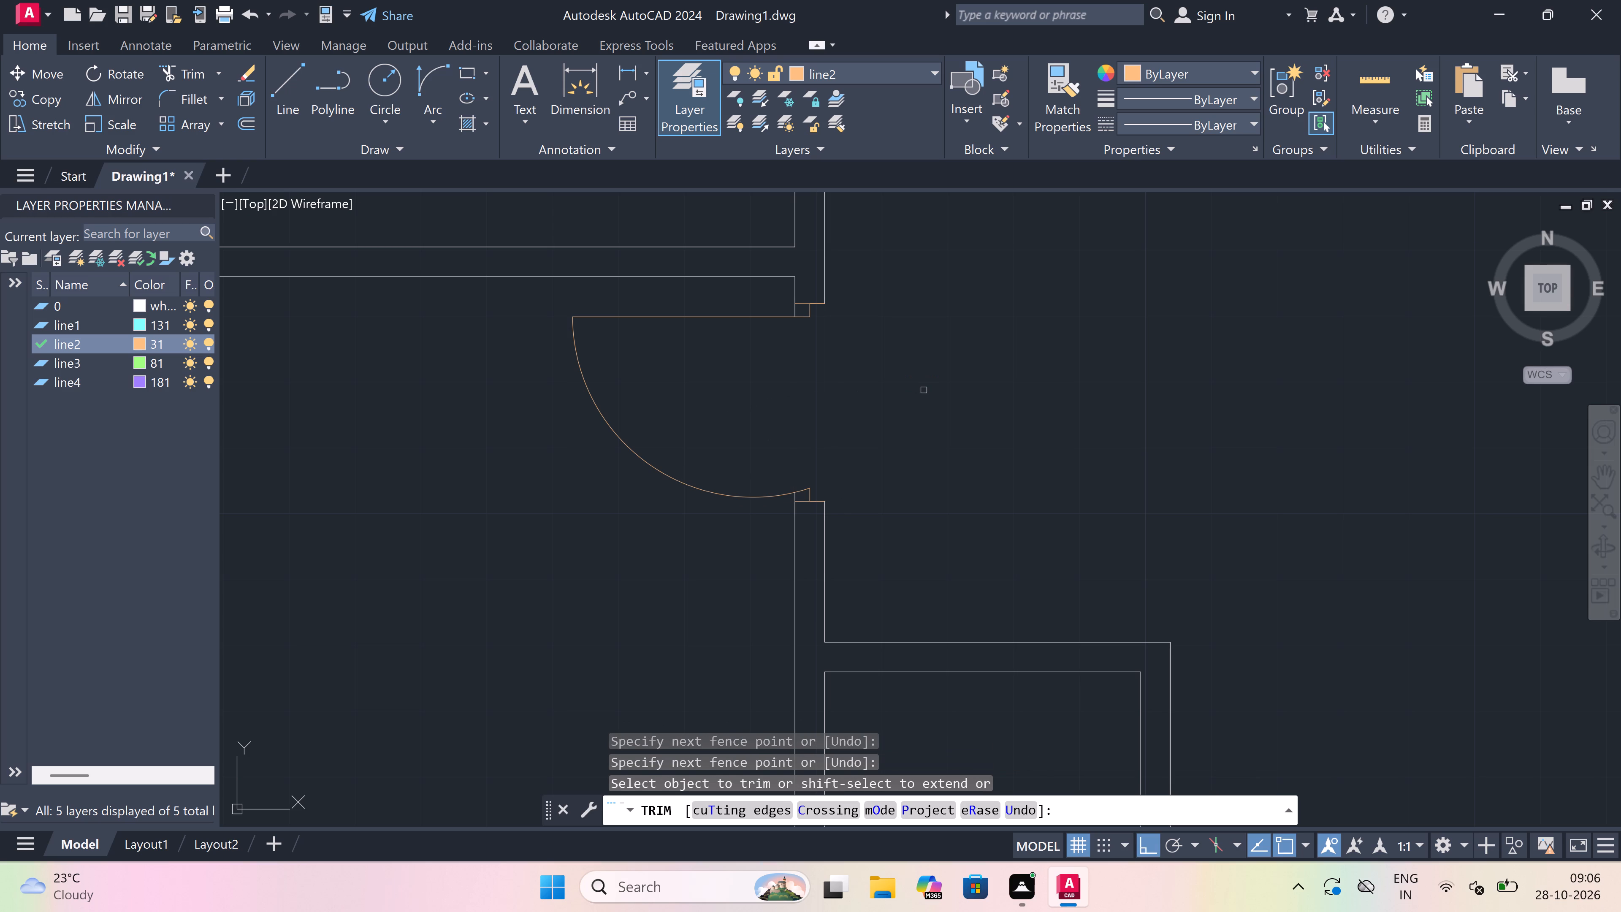
pyautogui.press('Escape')
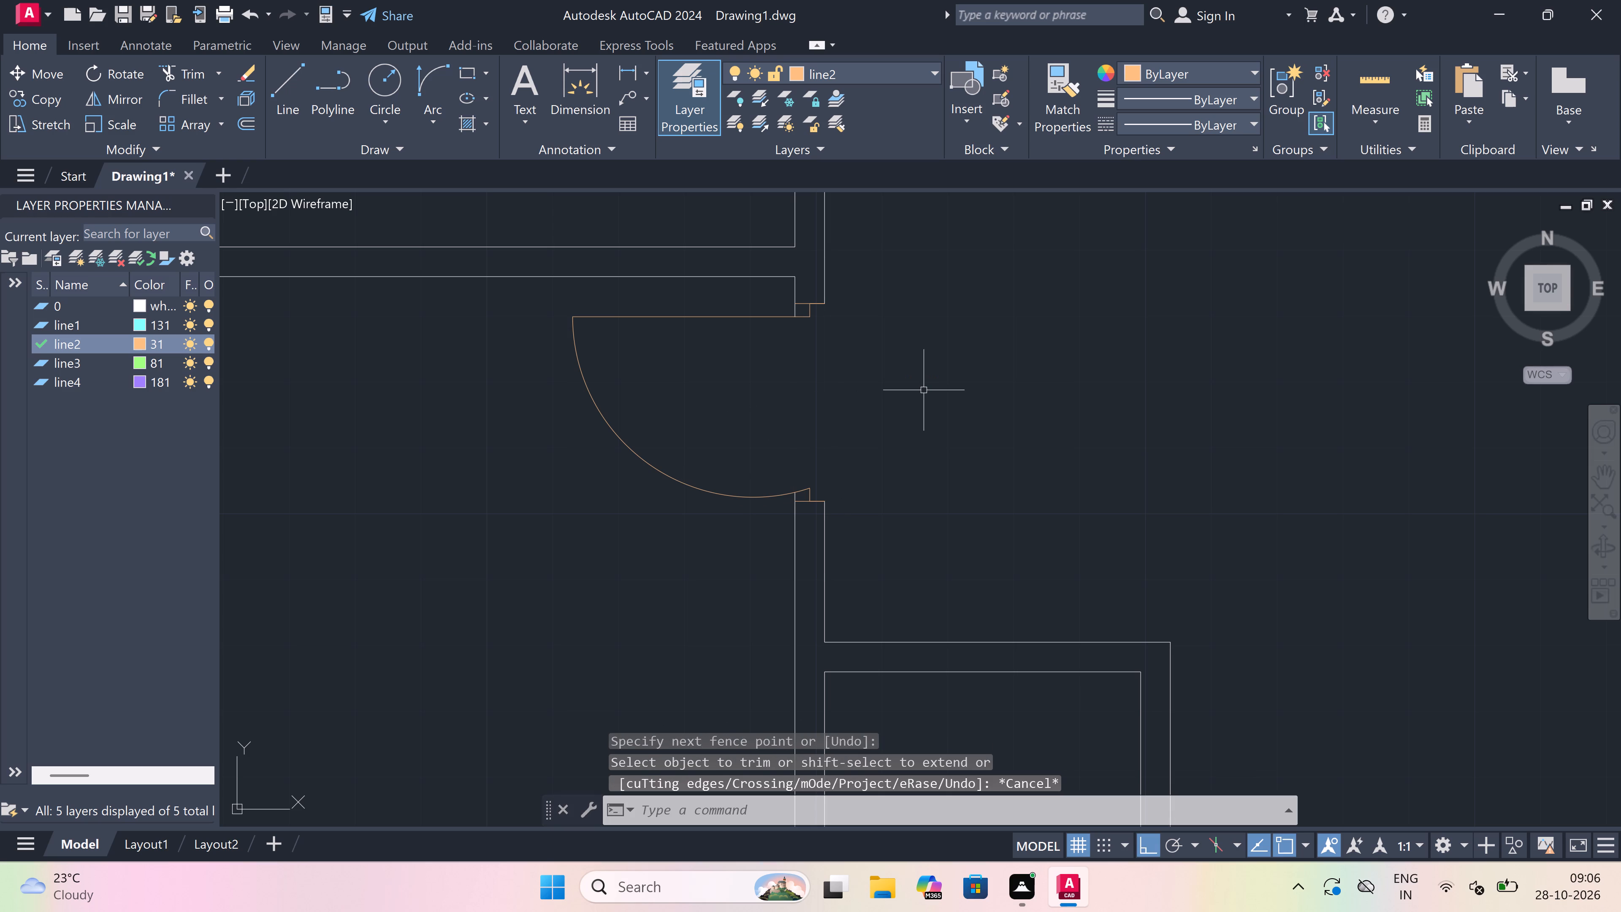
# Draw a jamb line across the next small room's west wall, just below its northwest corner, with a 2" return southward from mid-wall.
pyautogui.write('l')
pyautogui.press('space')
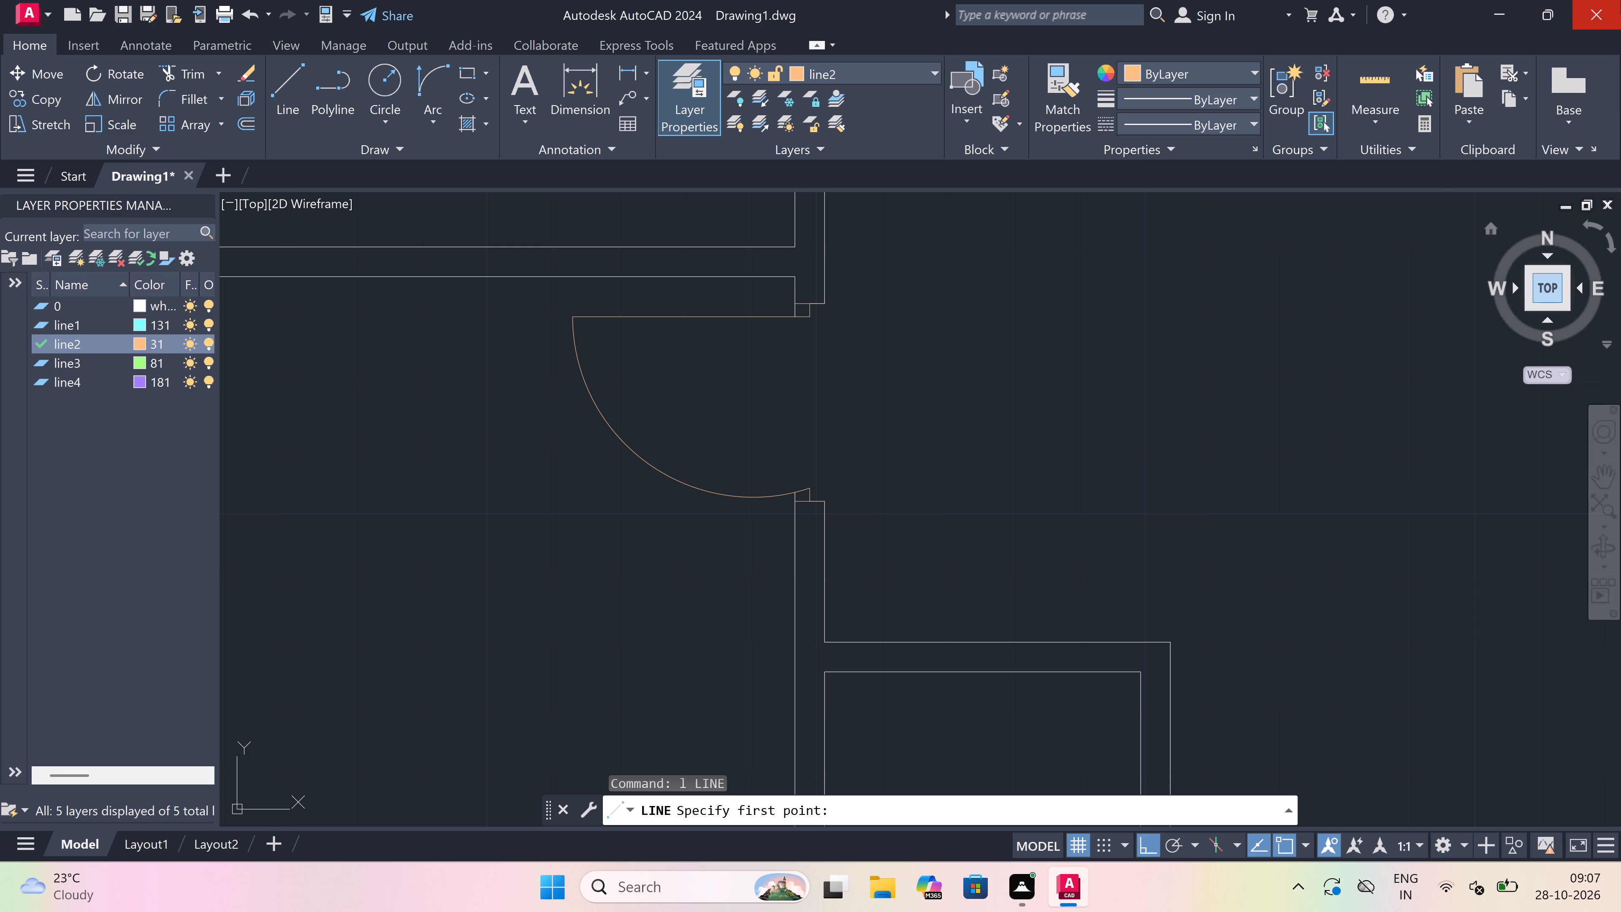
pyautogui.scroll(-4, 1004, 584)
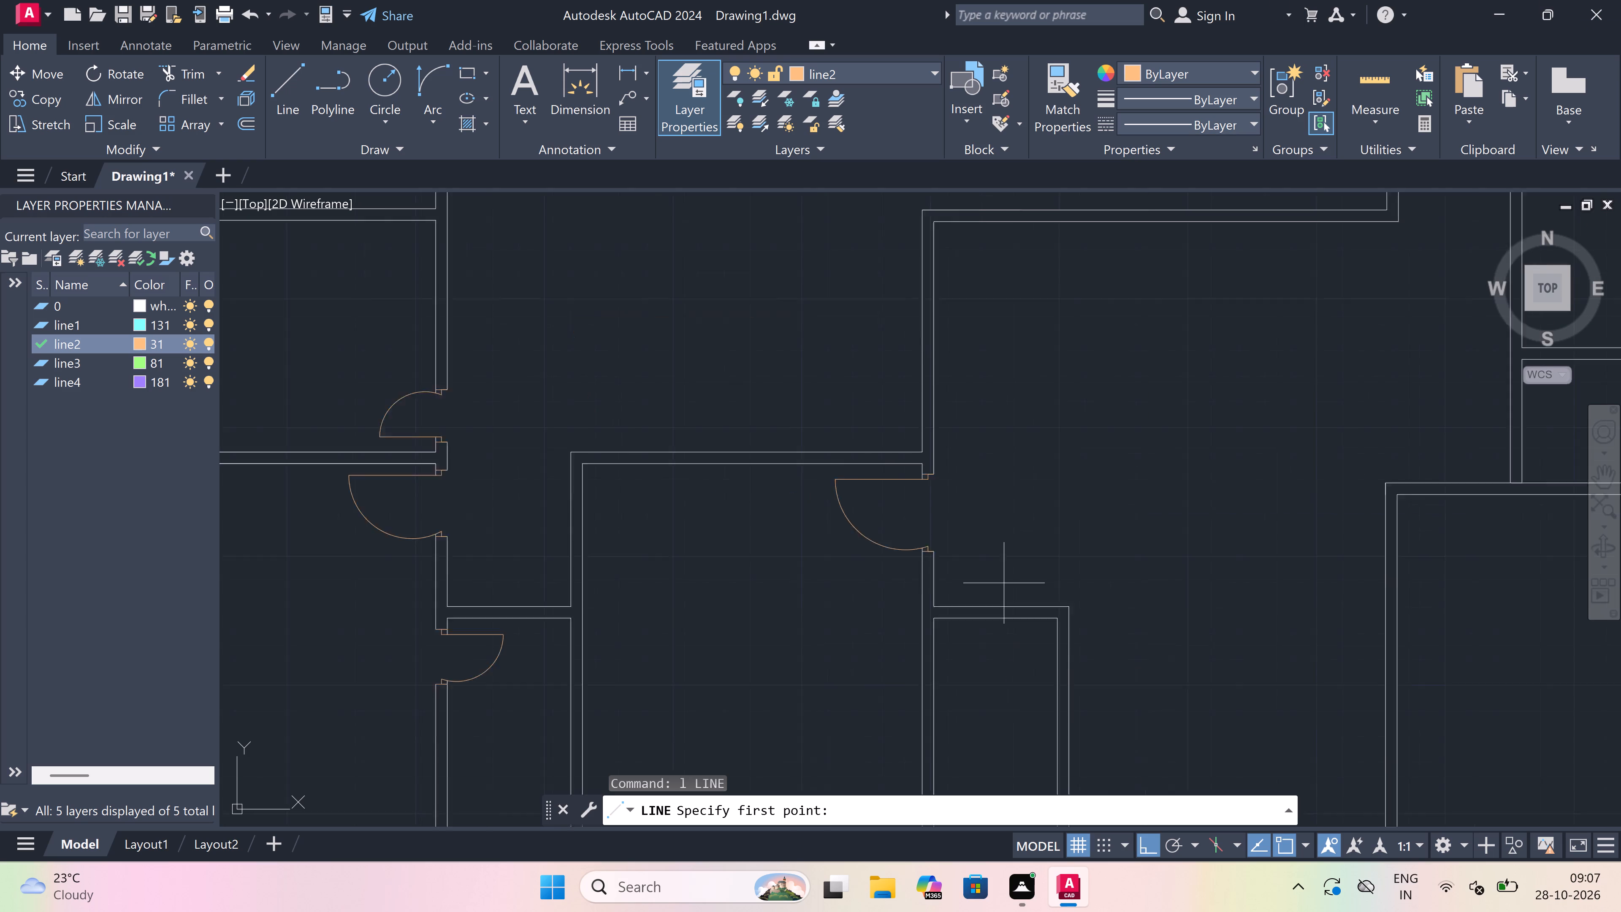
pyautogui.scroll(3, 1003, 602)
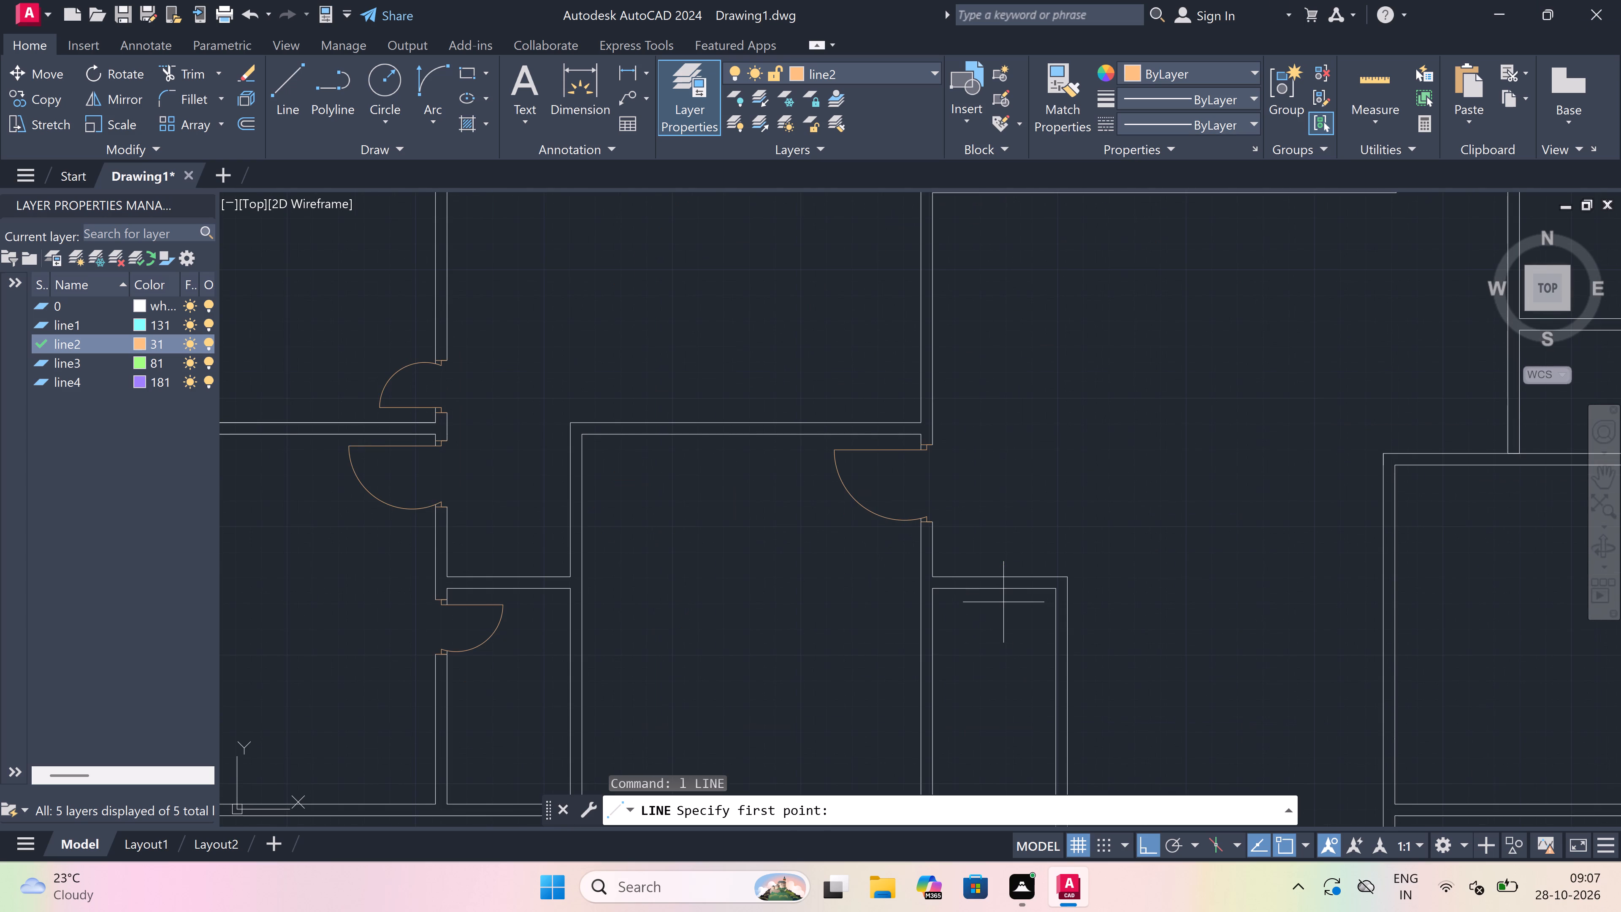
pyautogui.scroll(-2, 980, 548)
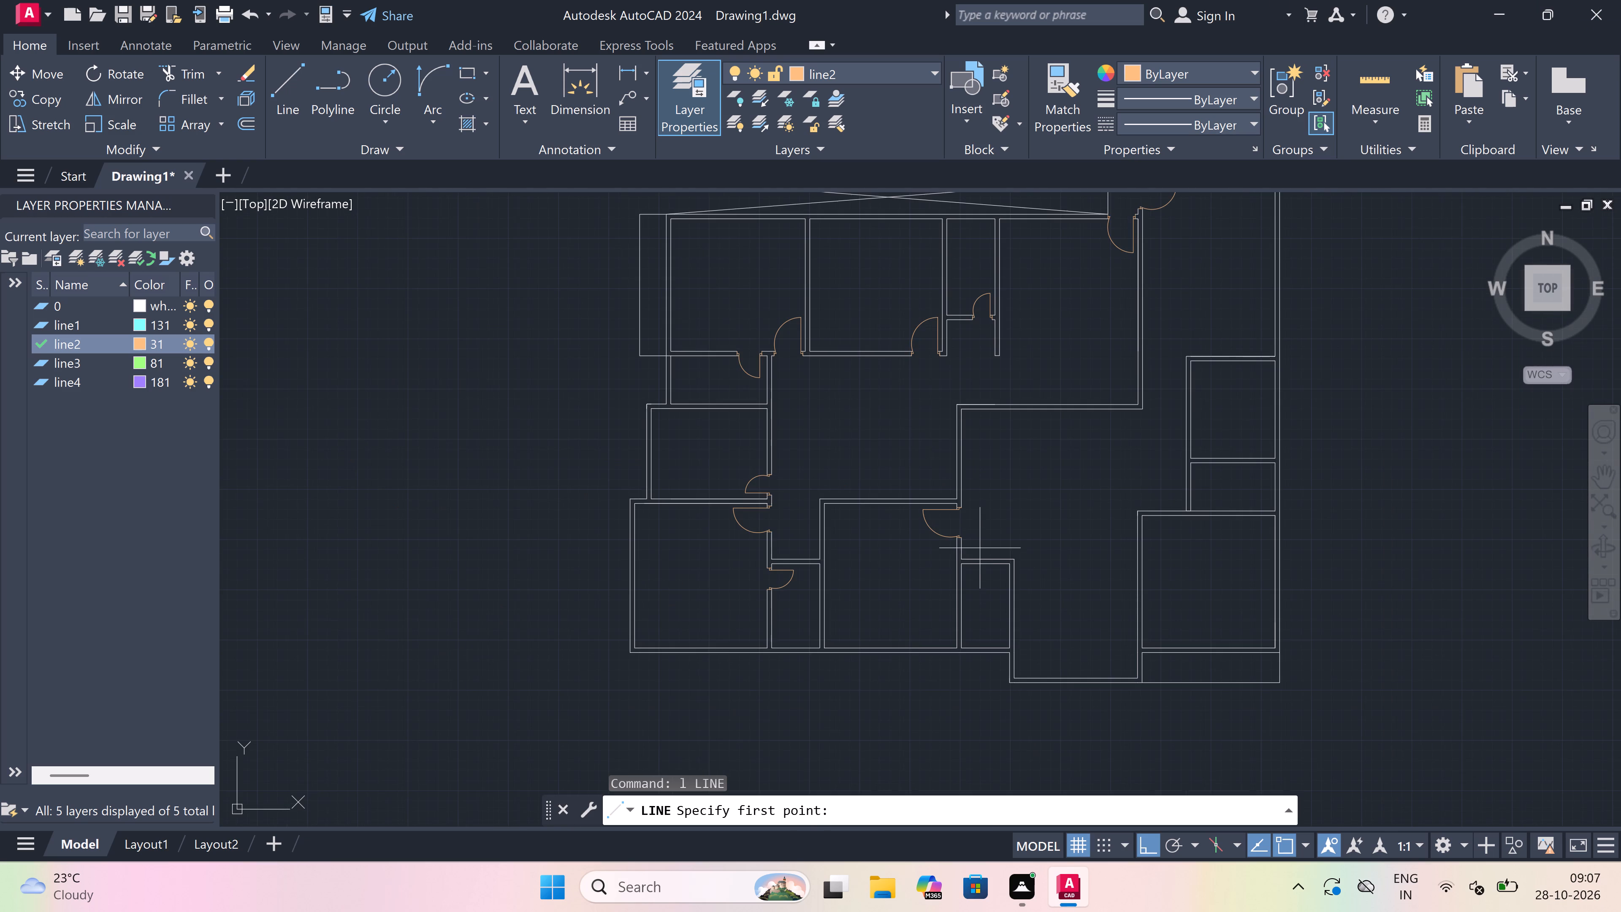
pyautogui.scroll(2, 970, 568)
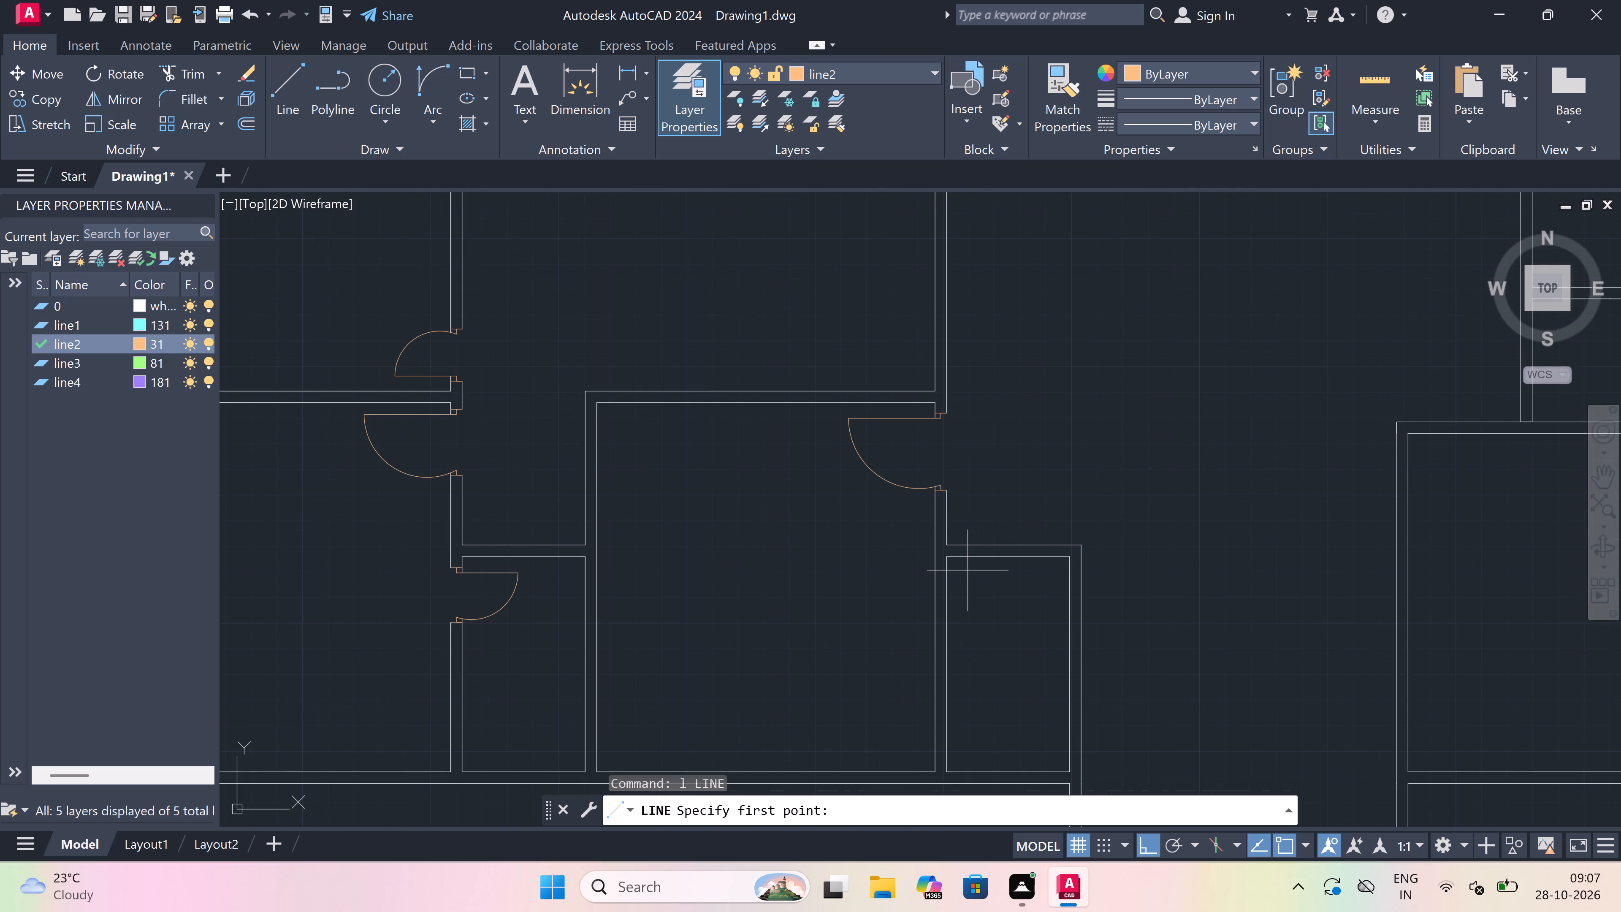
pyautogui.scroll(3, 960, 569)
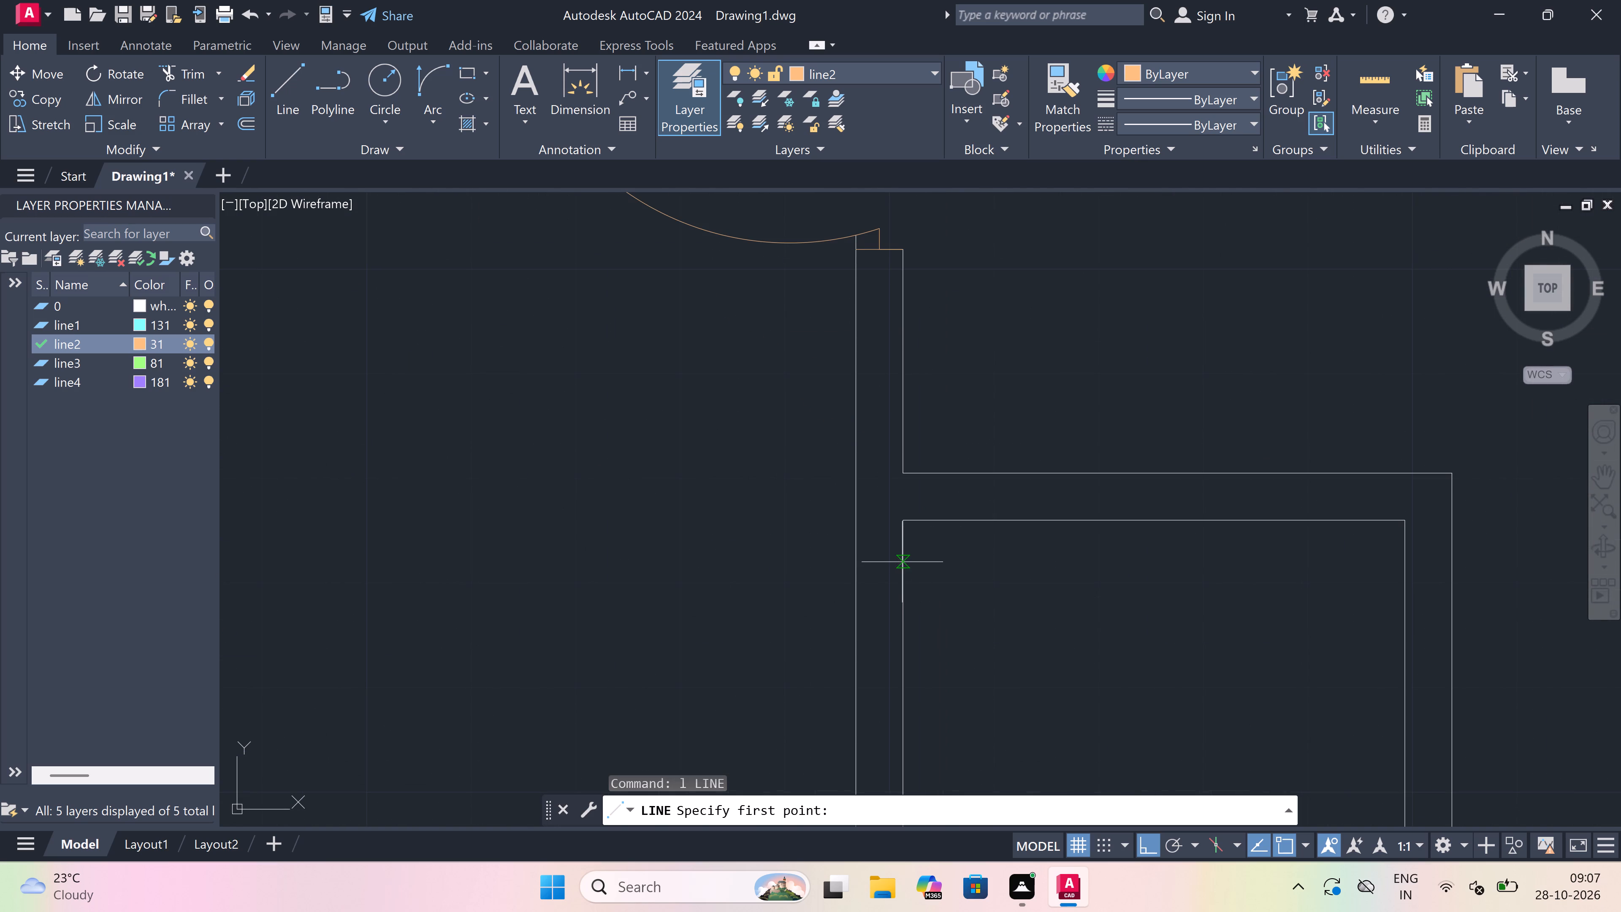
pyautogui.click(902, 559)
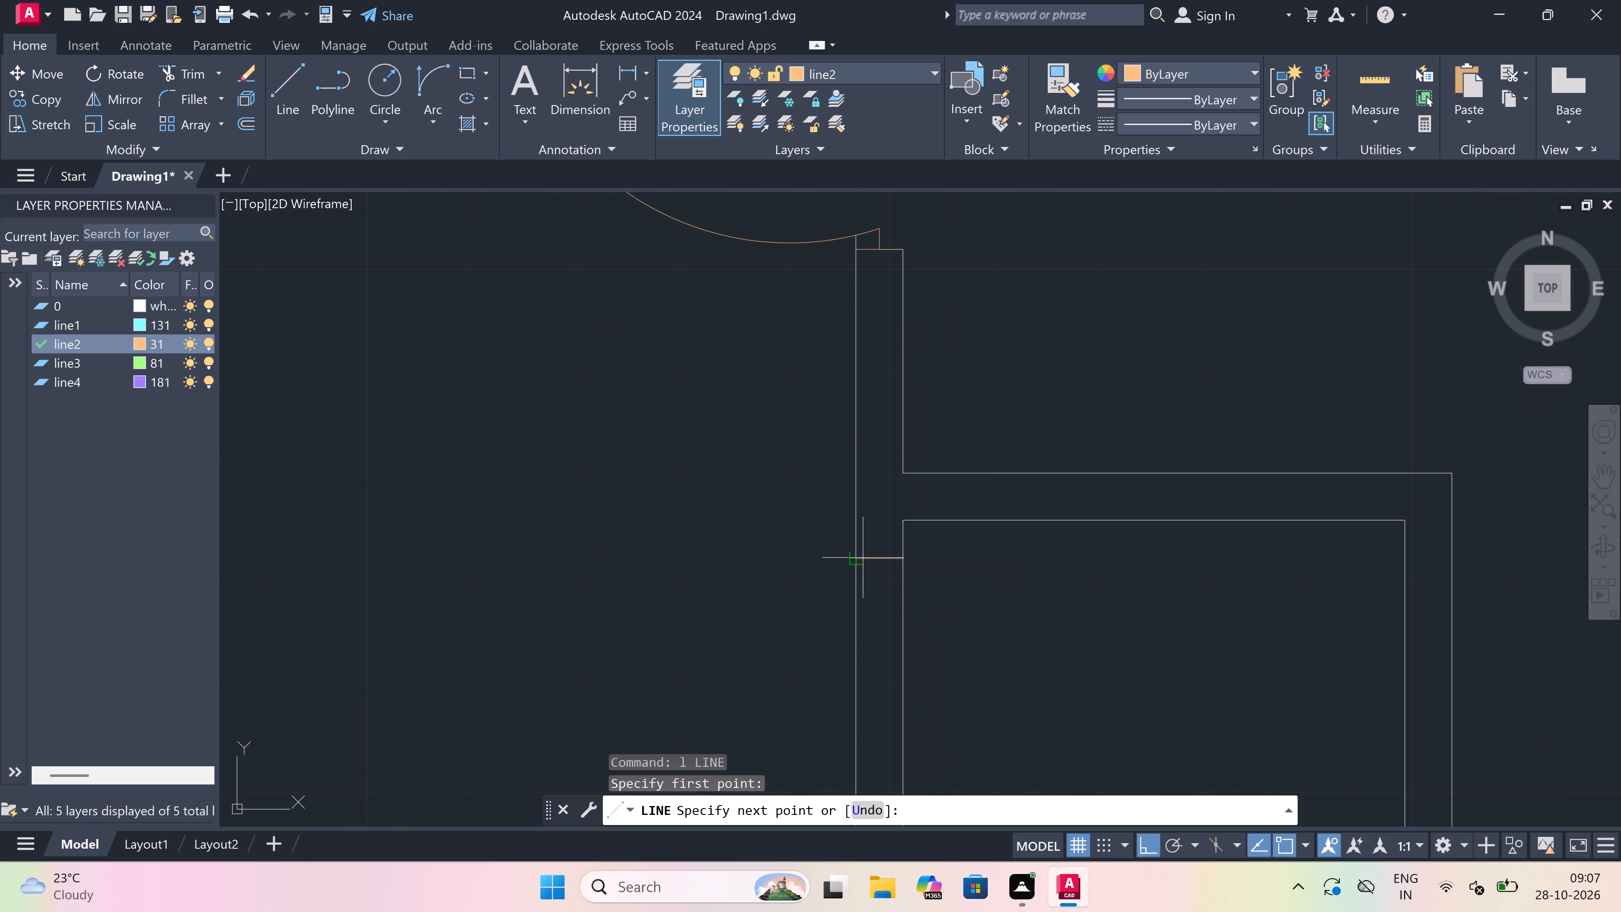
pyautogui.click(857, 558)
pyautogui.moveTo(873, 560); pyautogui.dragTo(876, 567)
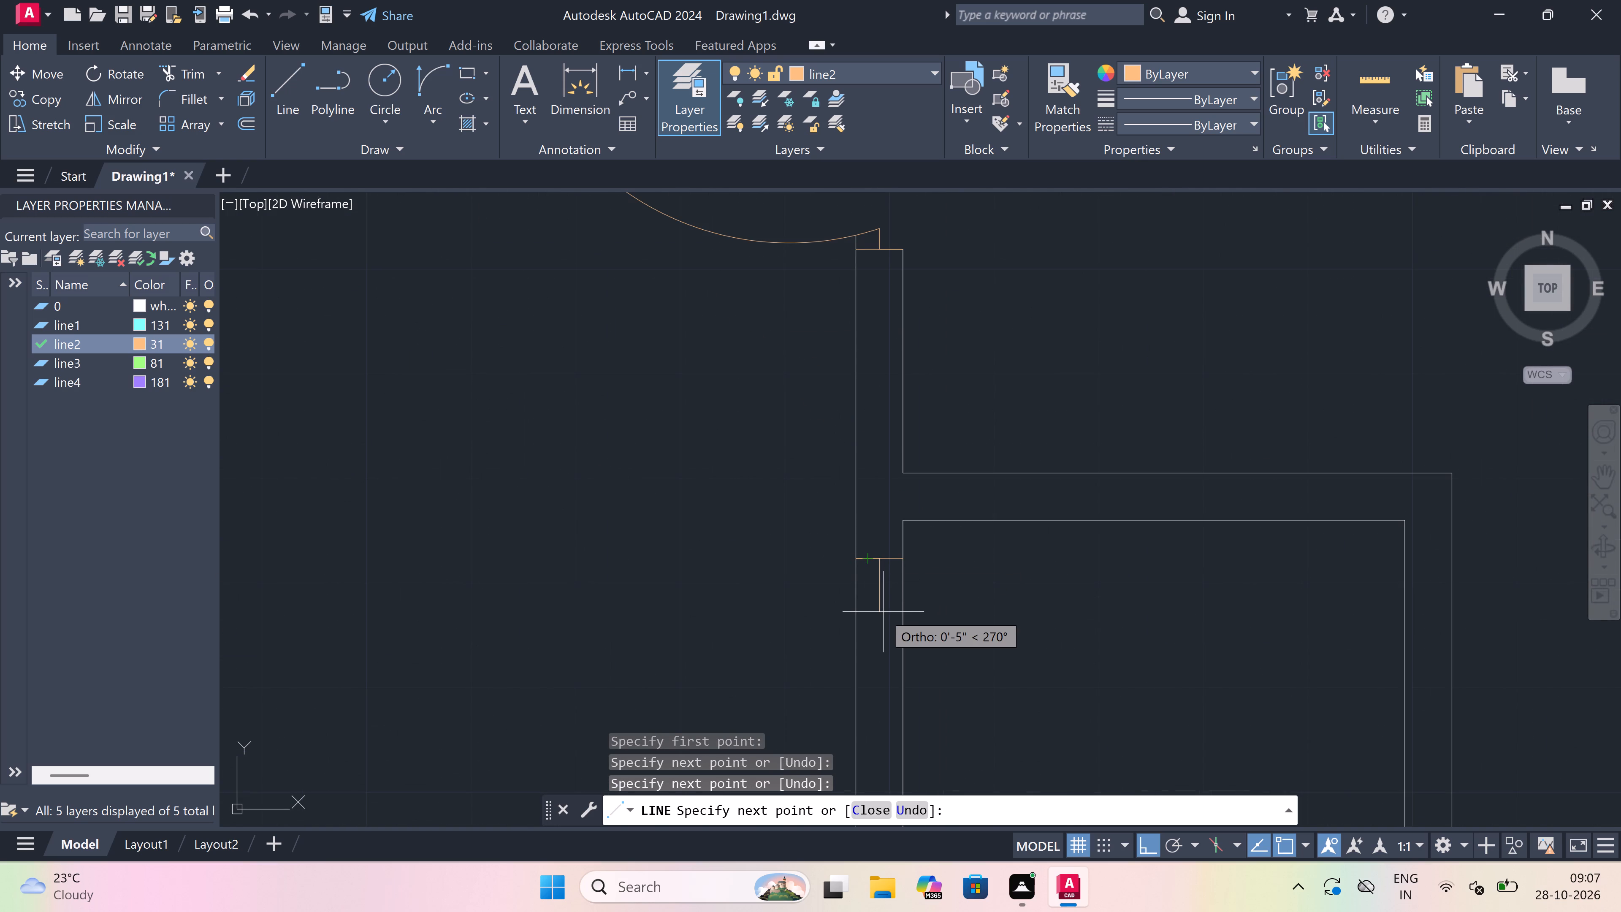
pyautogui.press('2')
pyautogui.write('"')
pyautogui.press('space')
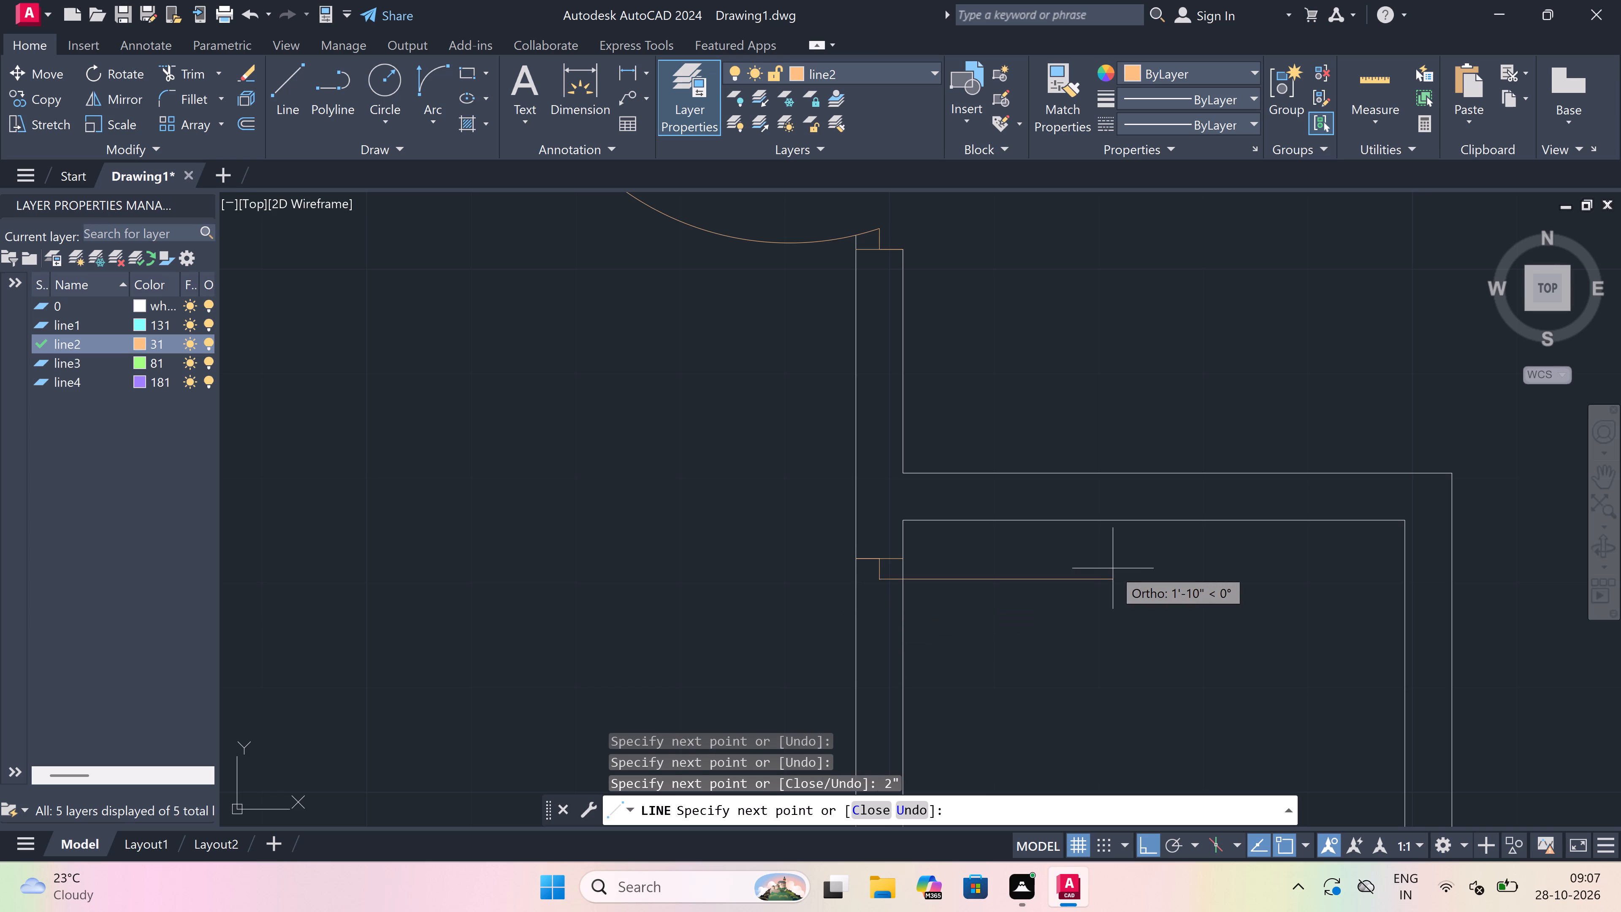
# Draw a 2' door leaf eastward from the end of the jamb's return, into the small room.
pyautogui.write("2'")
pyautogui.press('space')
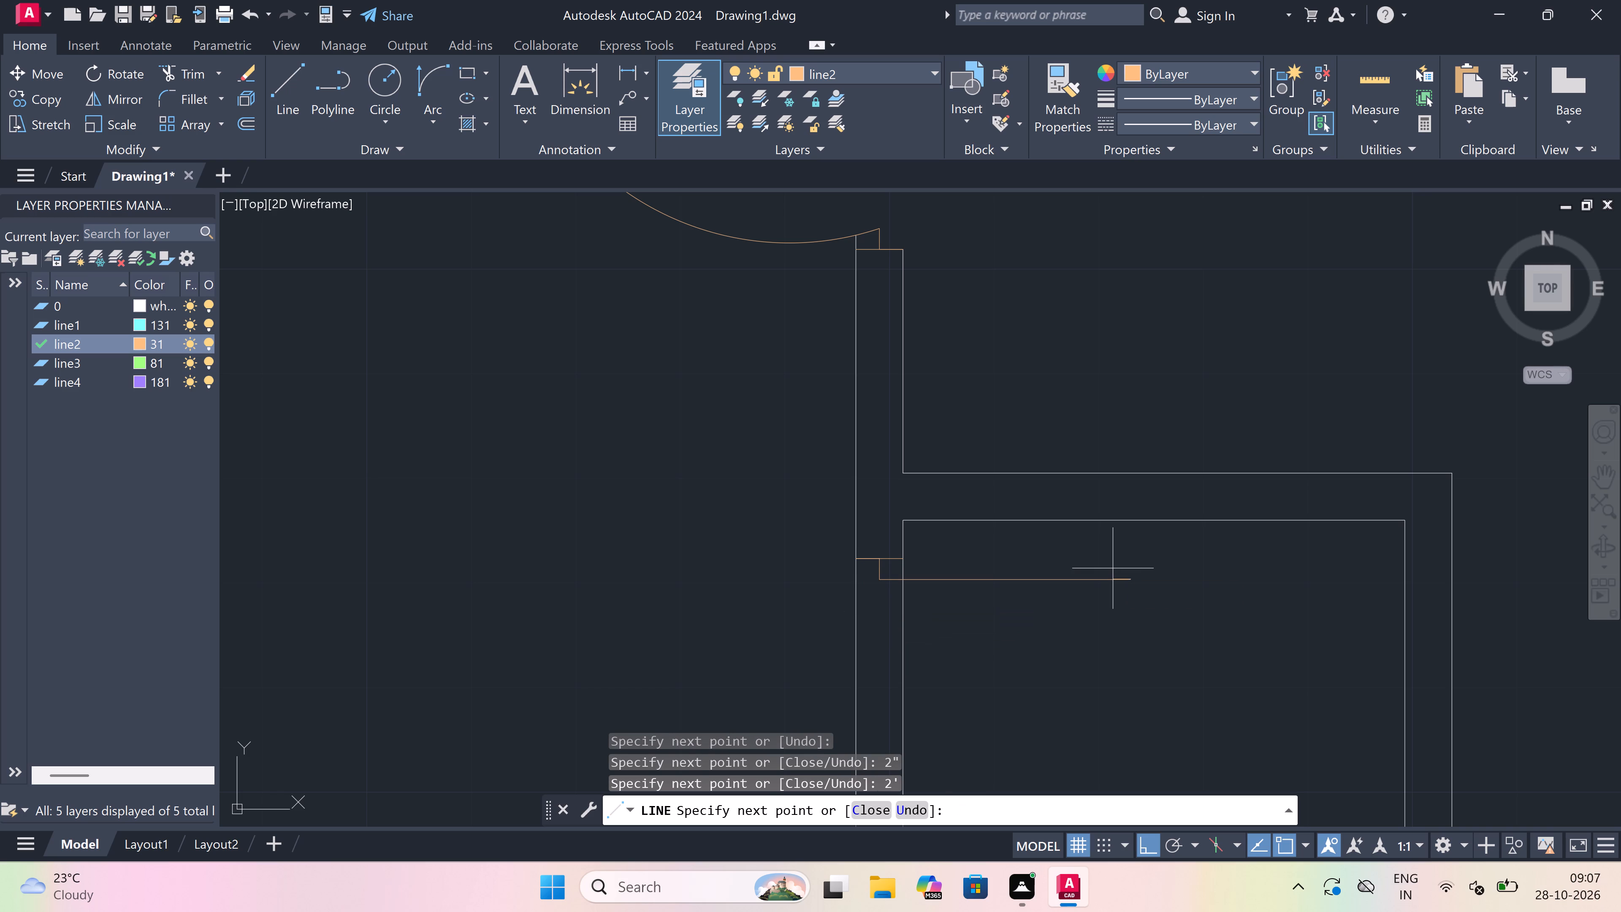
pyautogui.press('Escape')
# Draw the opposite jamb line across the small room's west wall, south of the 2' leaf, with a 2" return northward from mid-wall.
pyautogui.press('space')
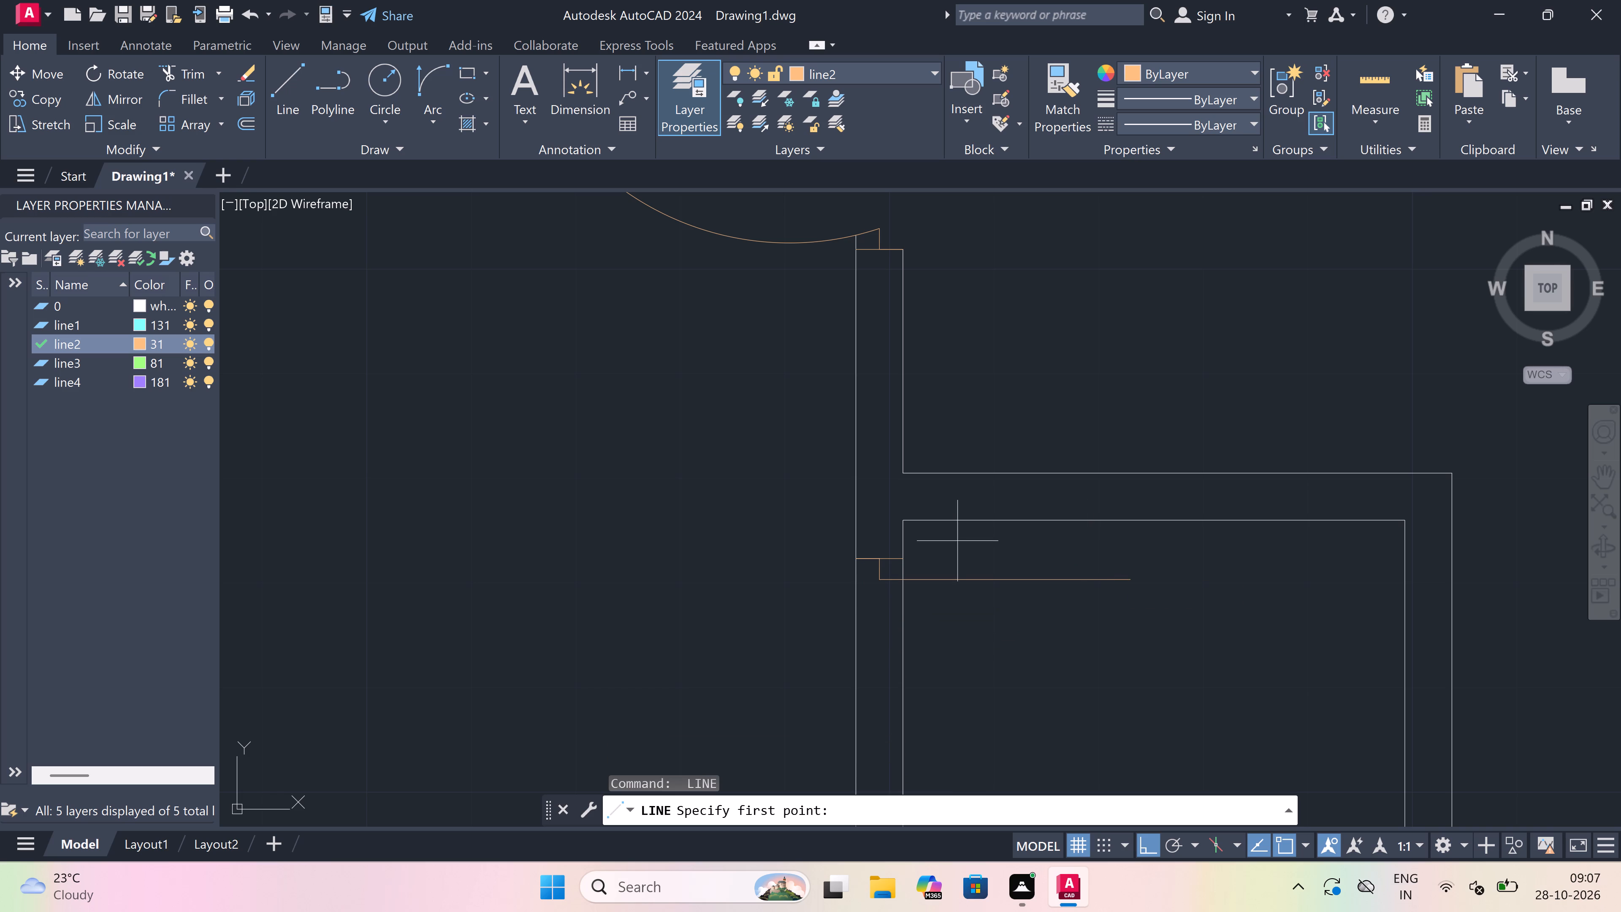
pyautogui.scroll(-3, 726, 448)
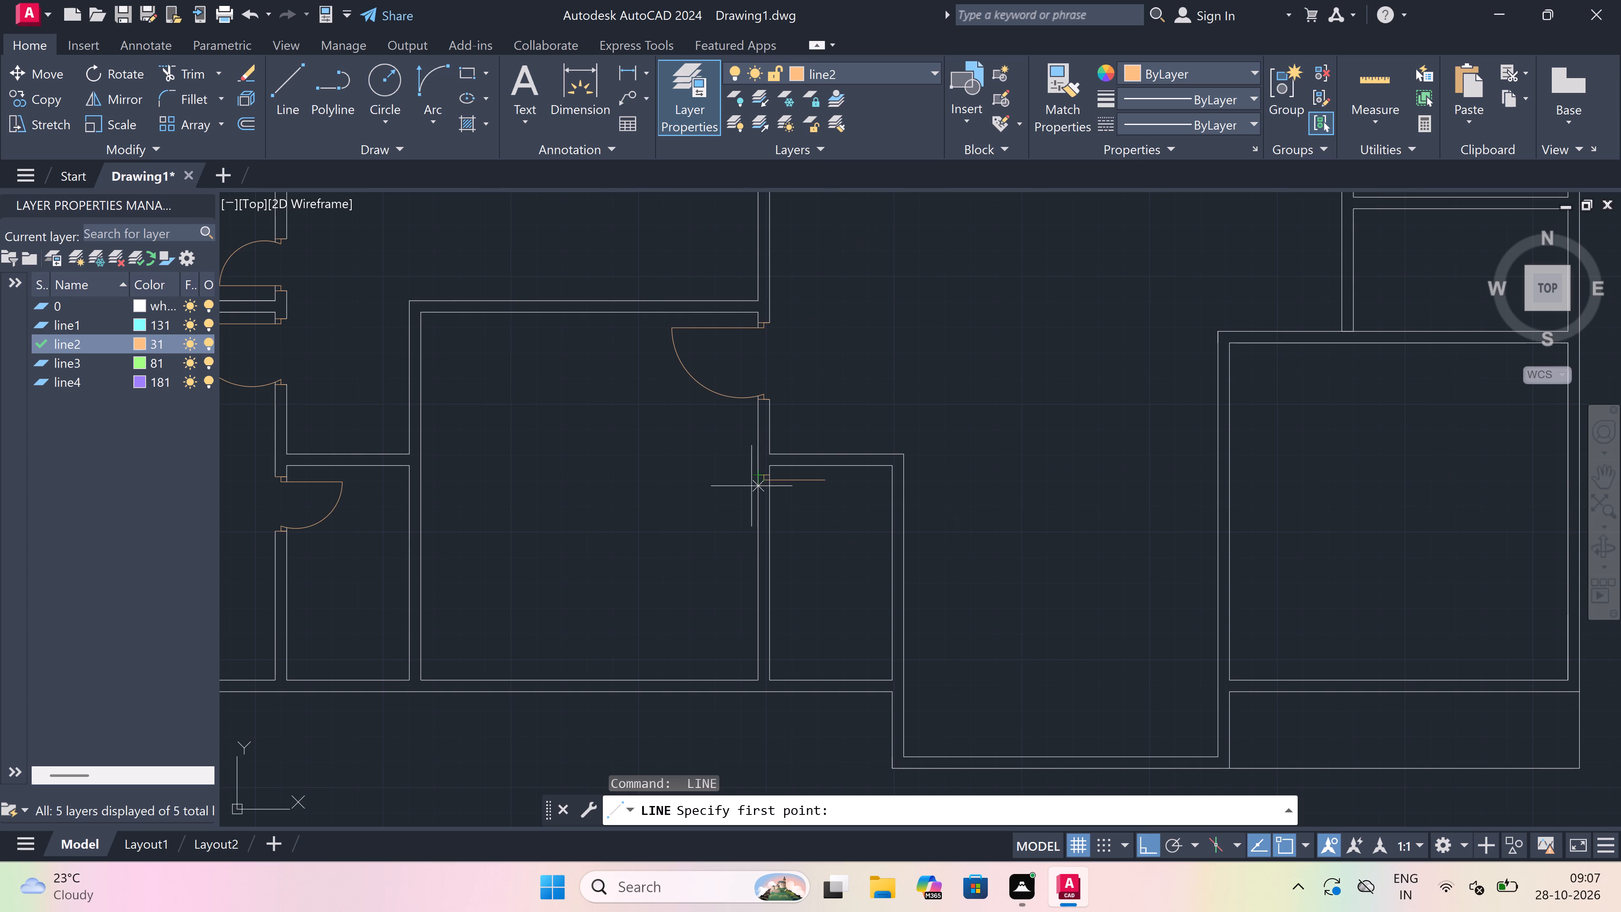
pyautogui.scroll(2, 815, 484)
pyautogui.scroll(2, 700, 574)
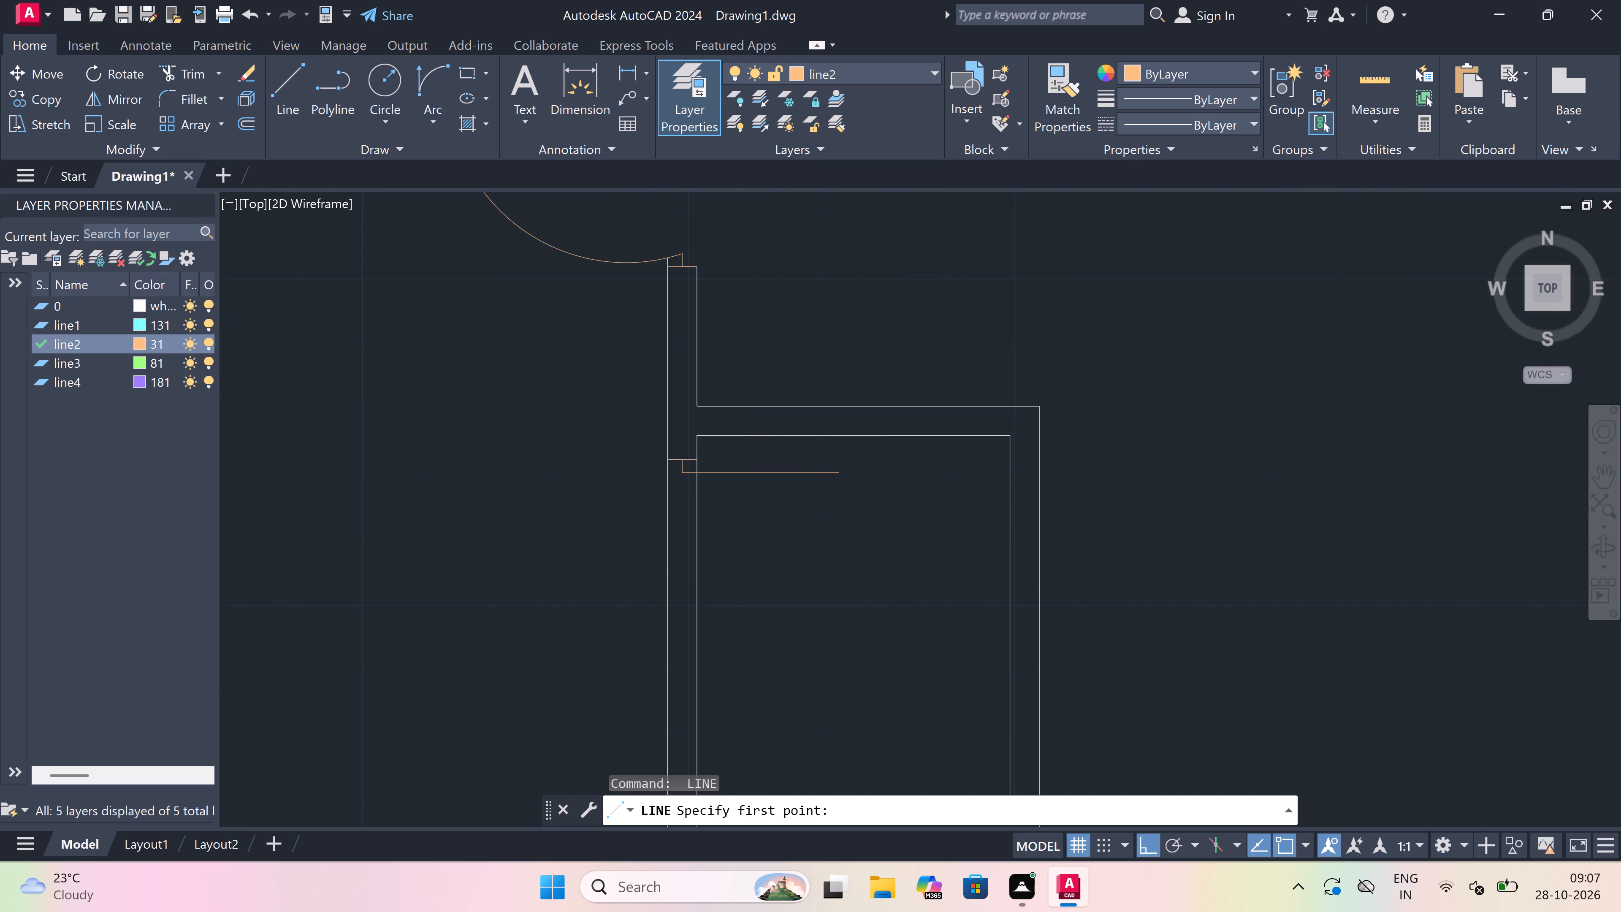
pyautogui.click(691, 599)
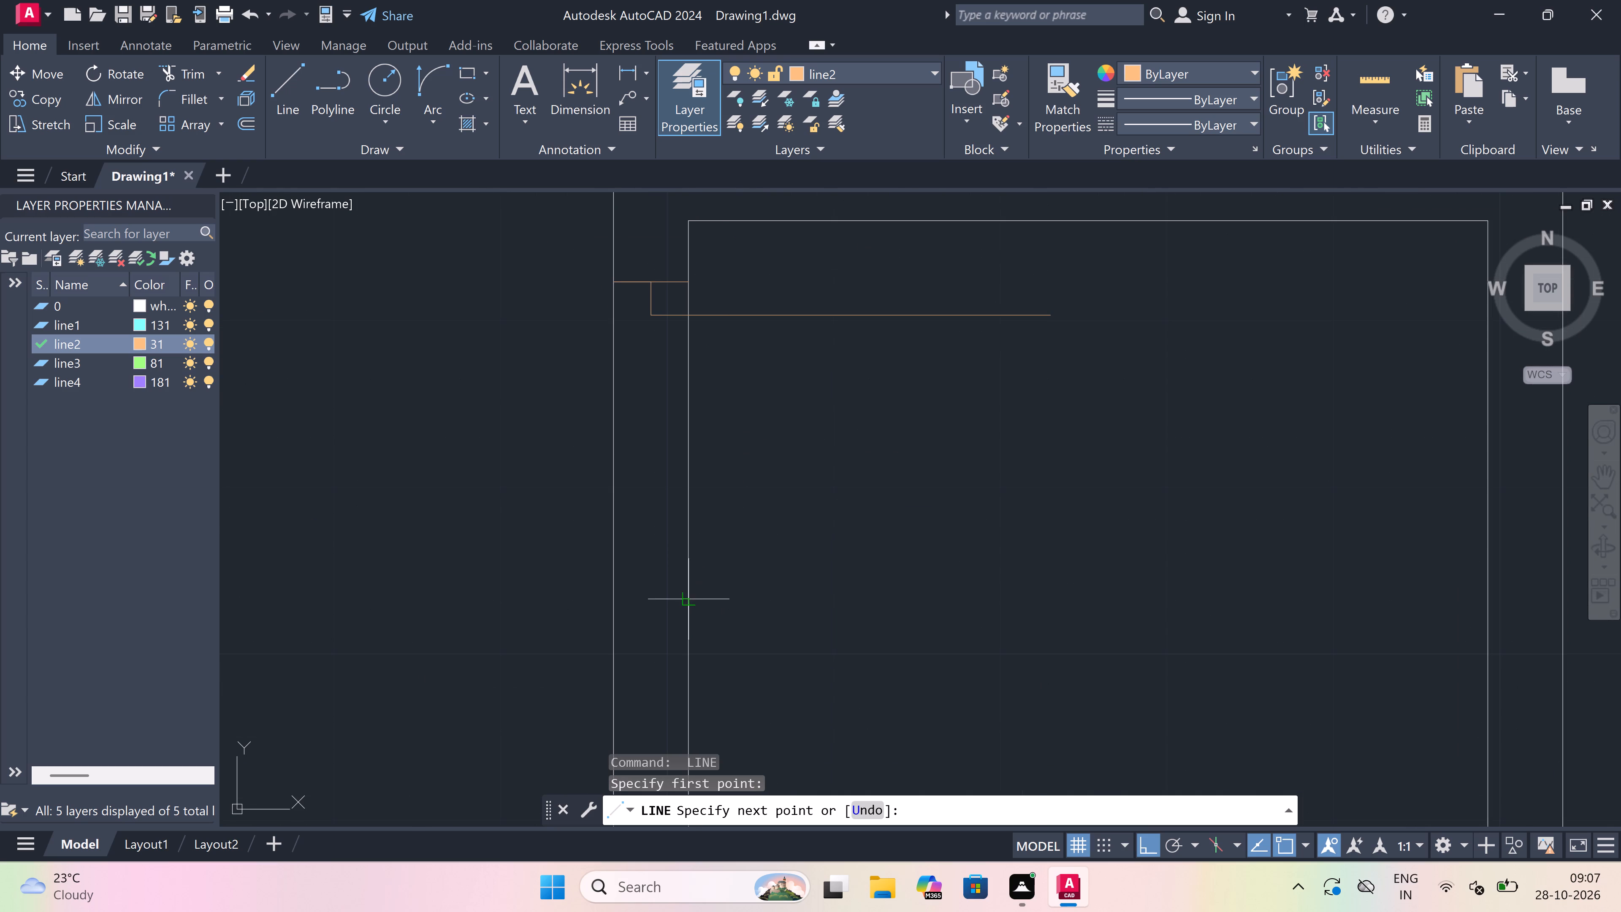
pyautogui.click(616, 600)
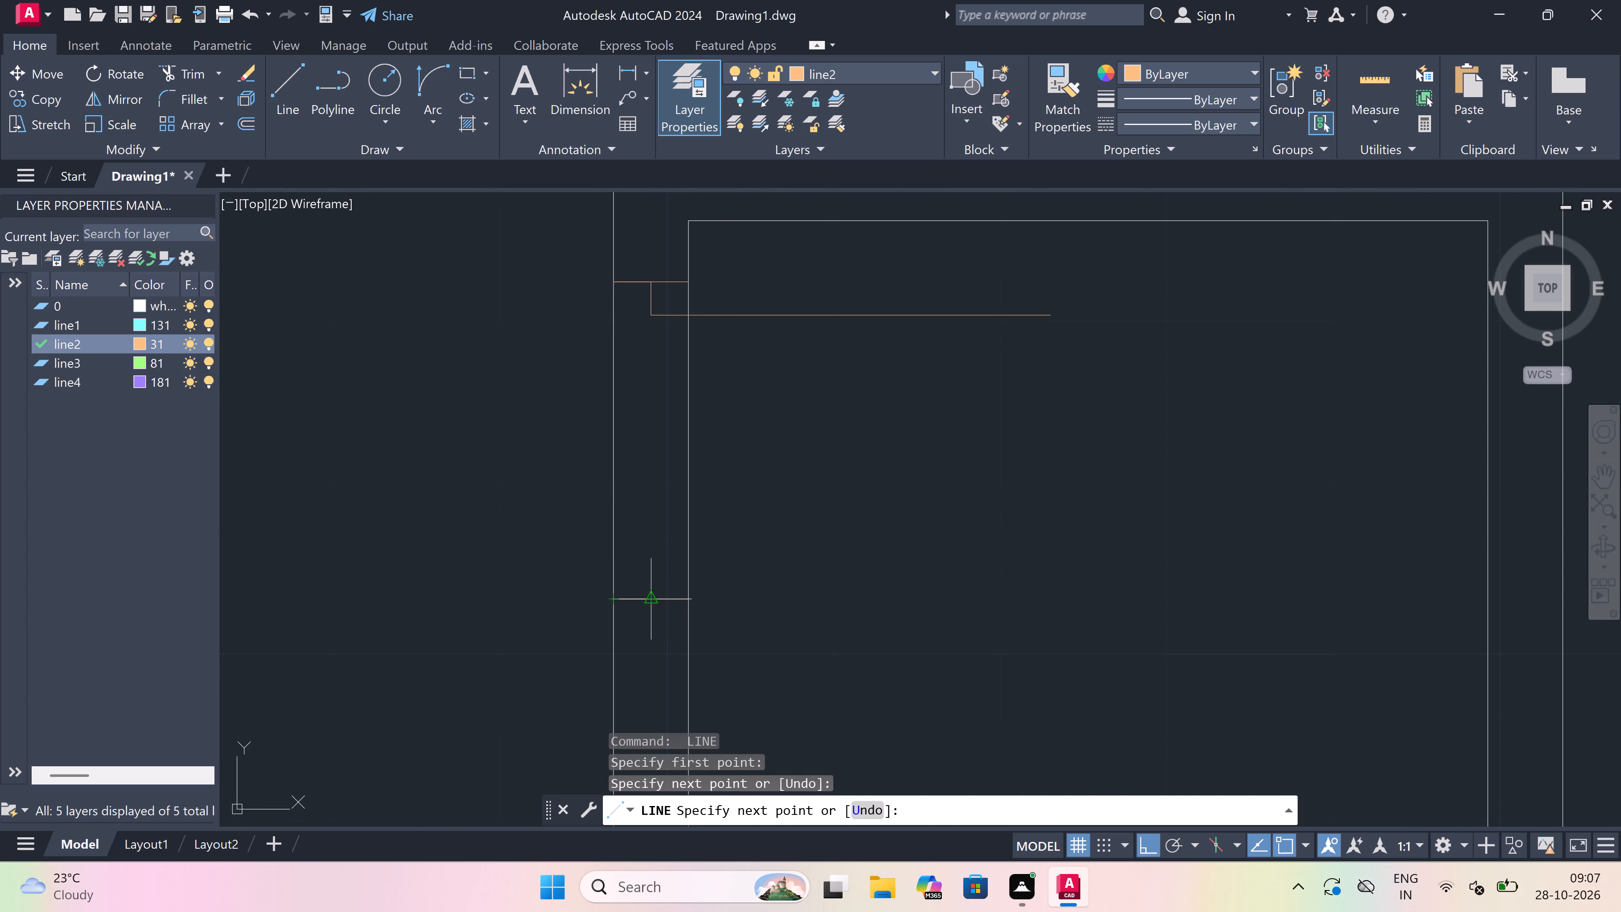
pyautogui.moveTo(652, 601); pyautogui.dragTo(653, 558)
pyautogui.press('2')
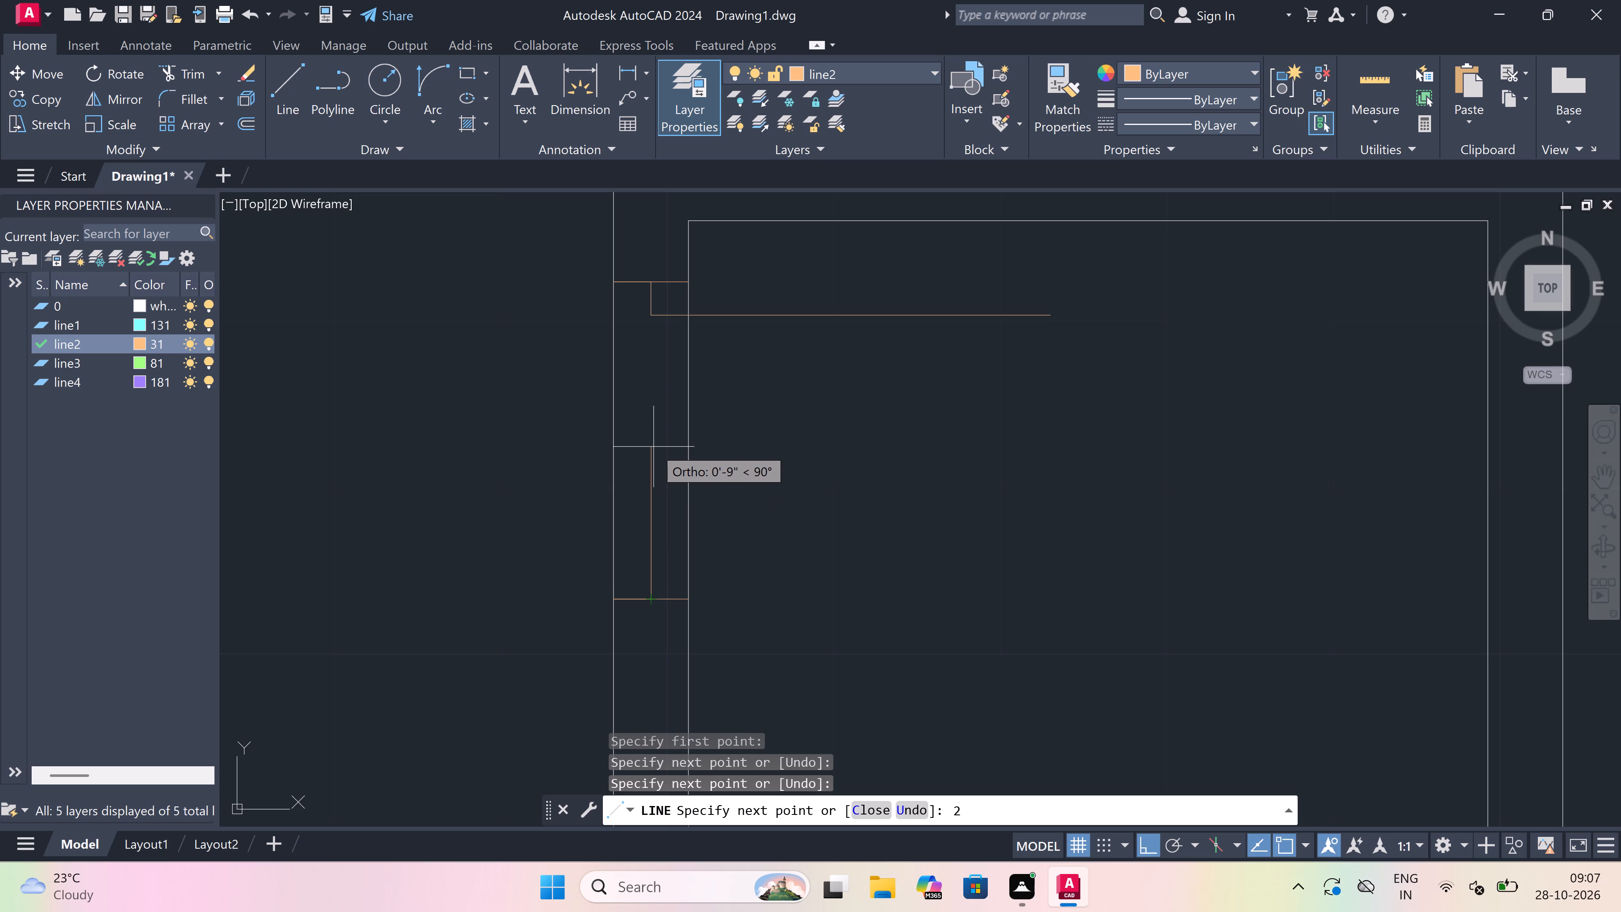
pyautogui.write('"')
pyautogui.press('space')
pyautogui.press('Escape')
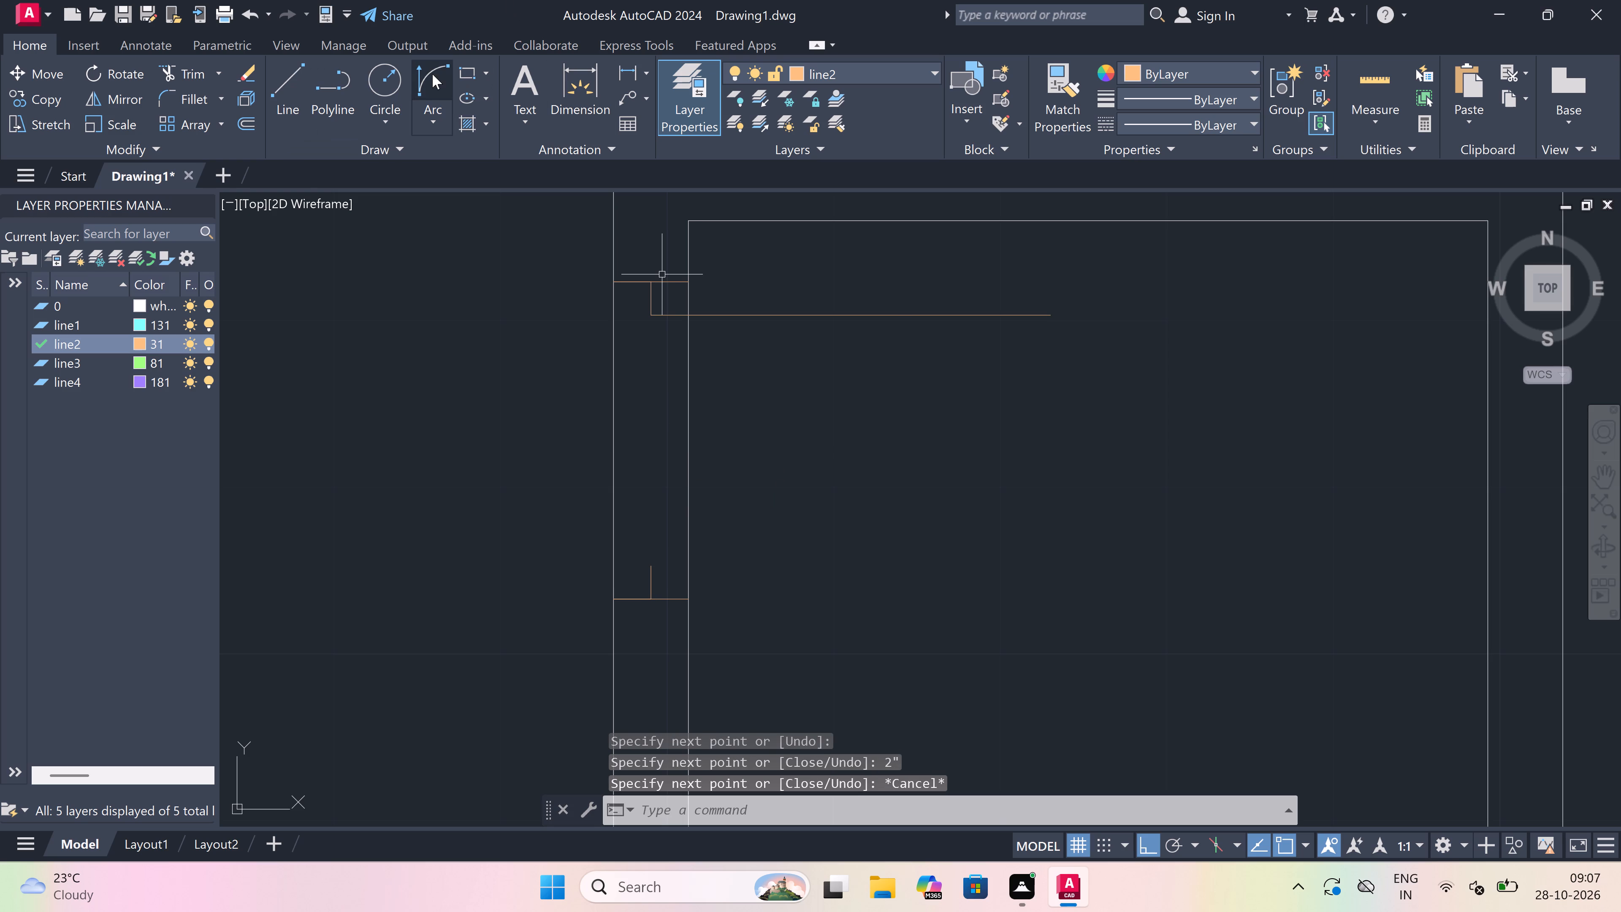
# Draw the swing arc from the 2' leaf's east end to the tip of the south jamb's return.
pyautogui.moveTo(432, 71); pyautogui.dragTo(451, 86)
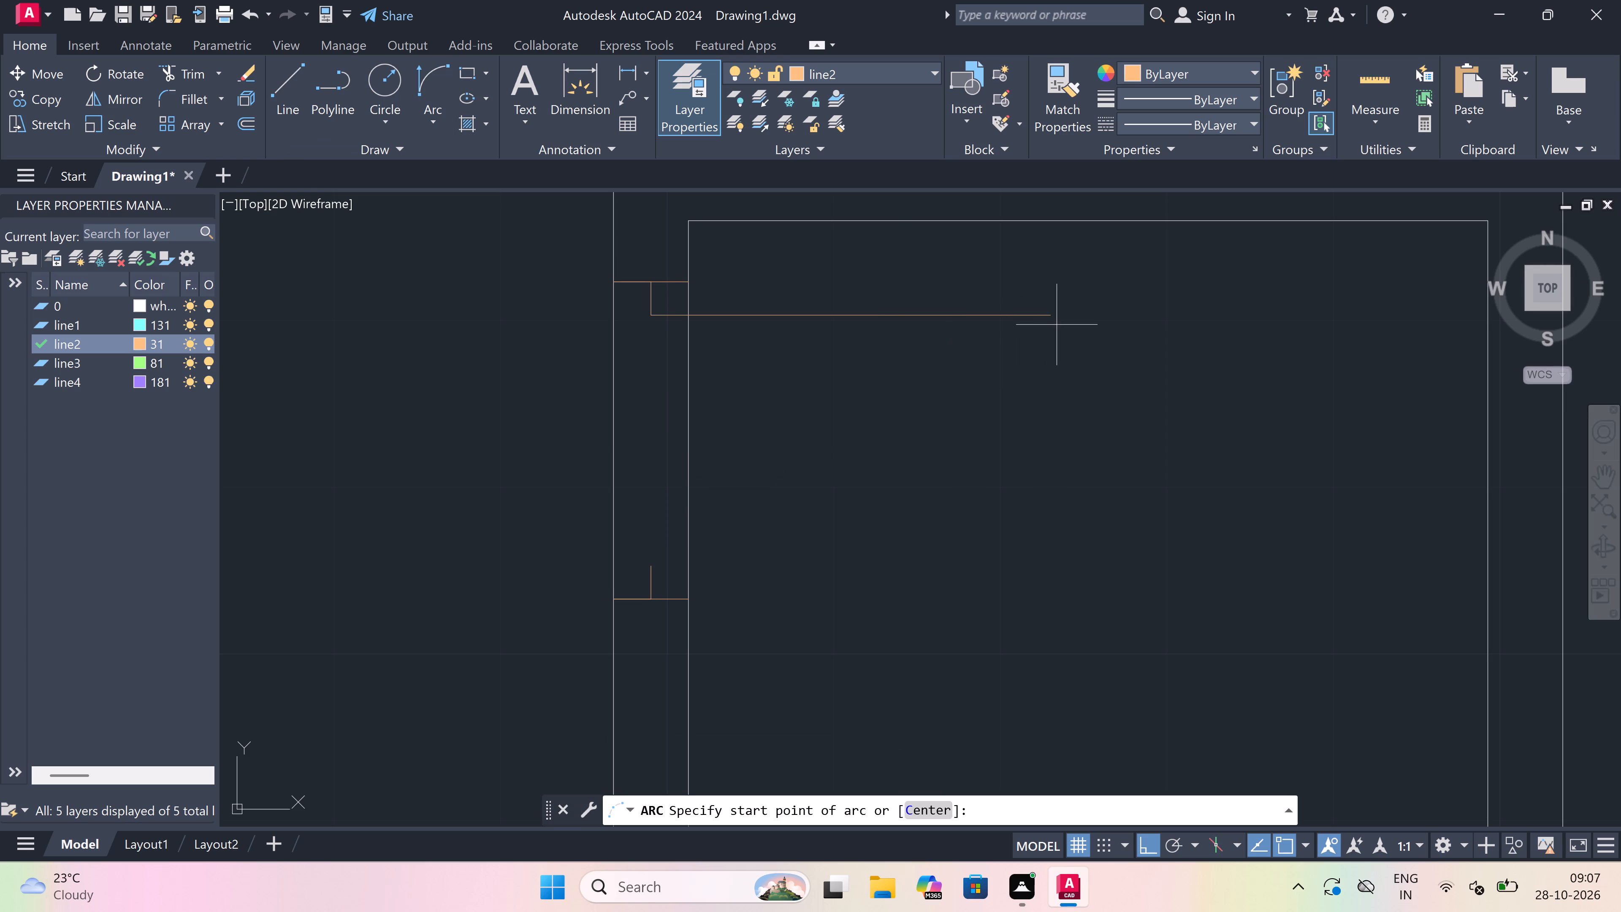
pyautogui.moveTo(1050, 315); pyautogui.dragTo(1036, 333)
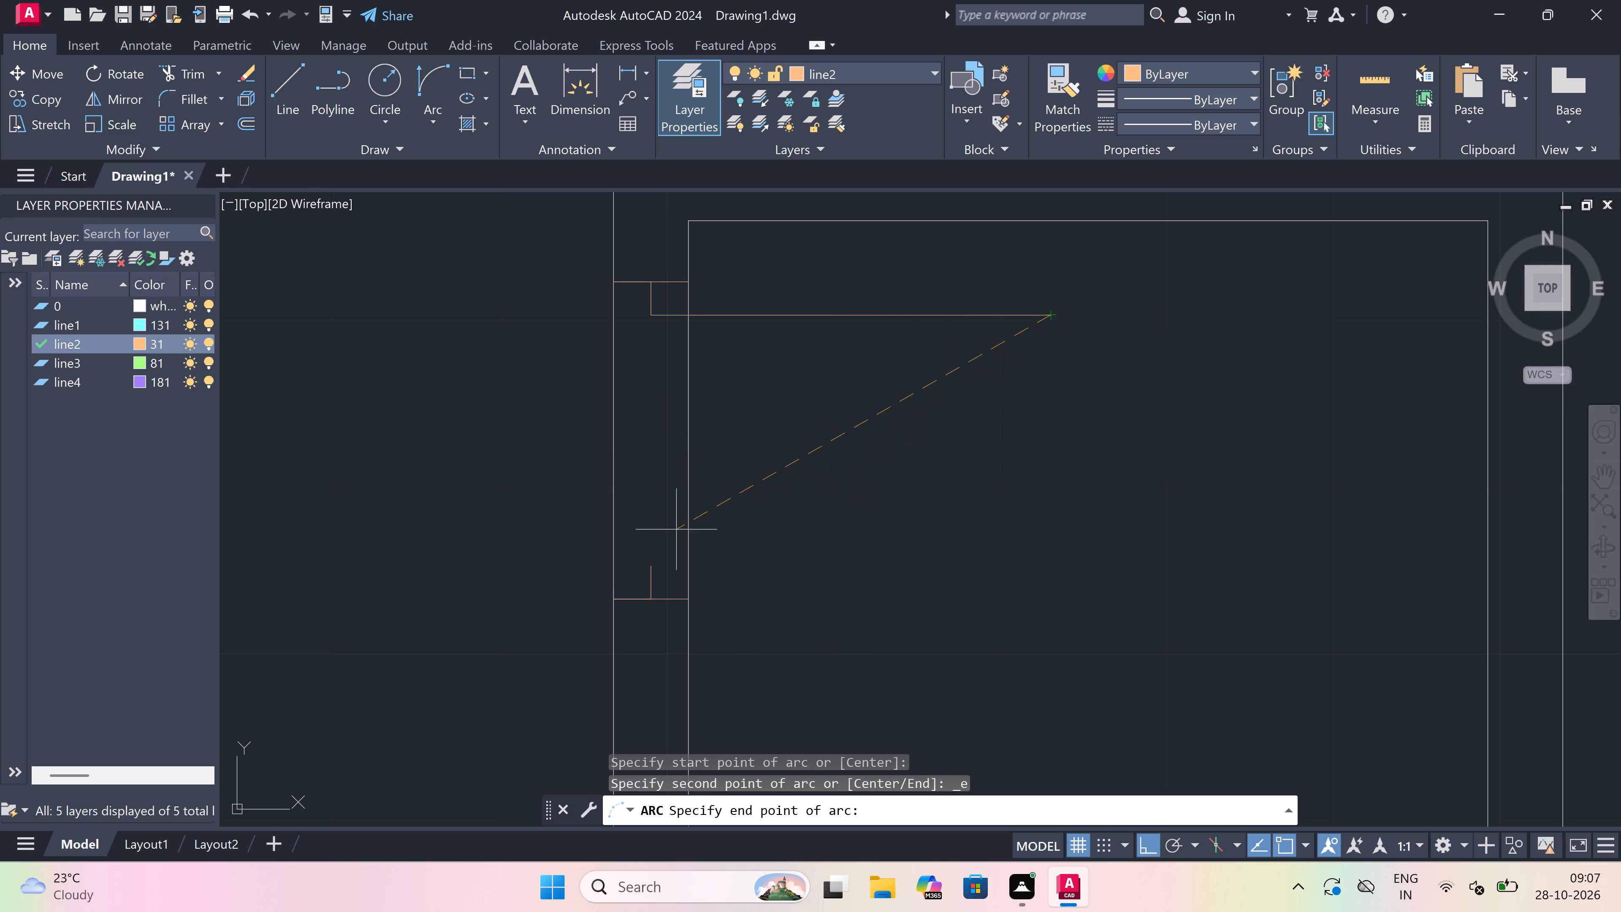
pyautogui.moveTo(657, 561); pyautogui.dragTo(683, 562)
pyautogui.click(1114, 568)
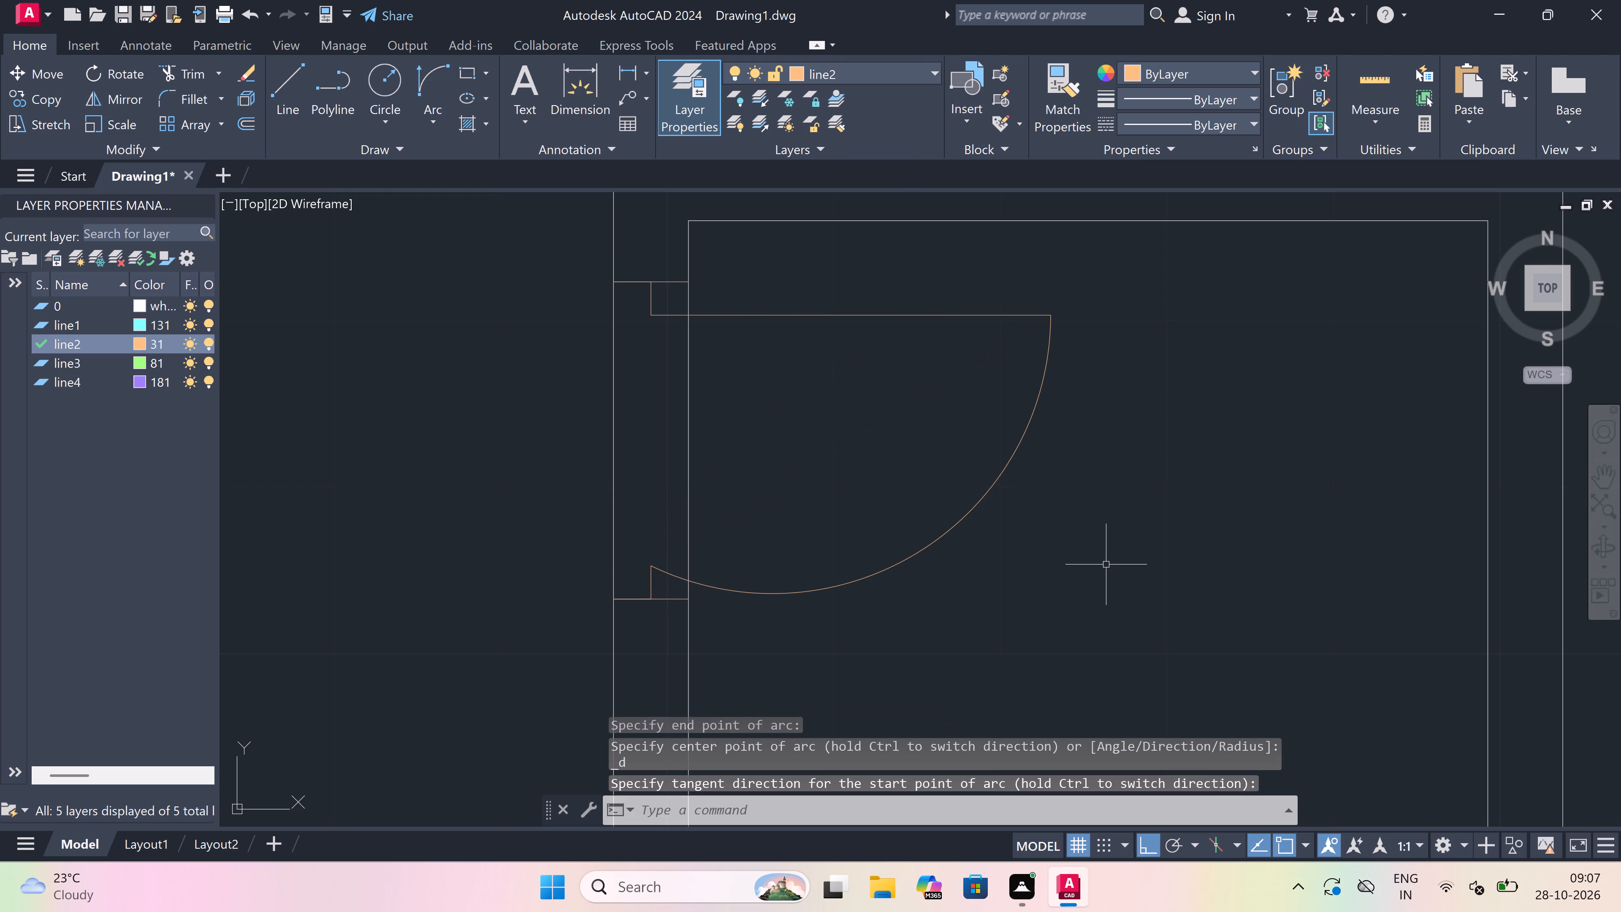
# Trim both wall lines between the two jambs of the small room's west wall to open the doorway.
pyautogui.write('tr')
pyautogui.press('space')
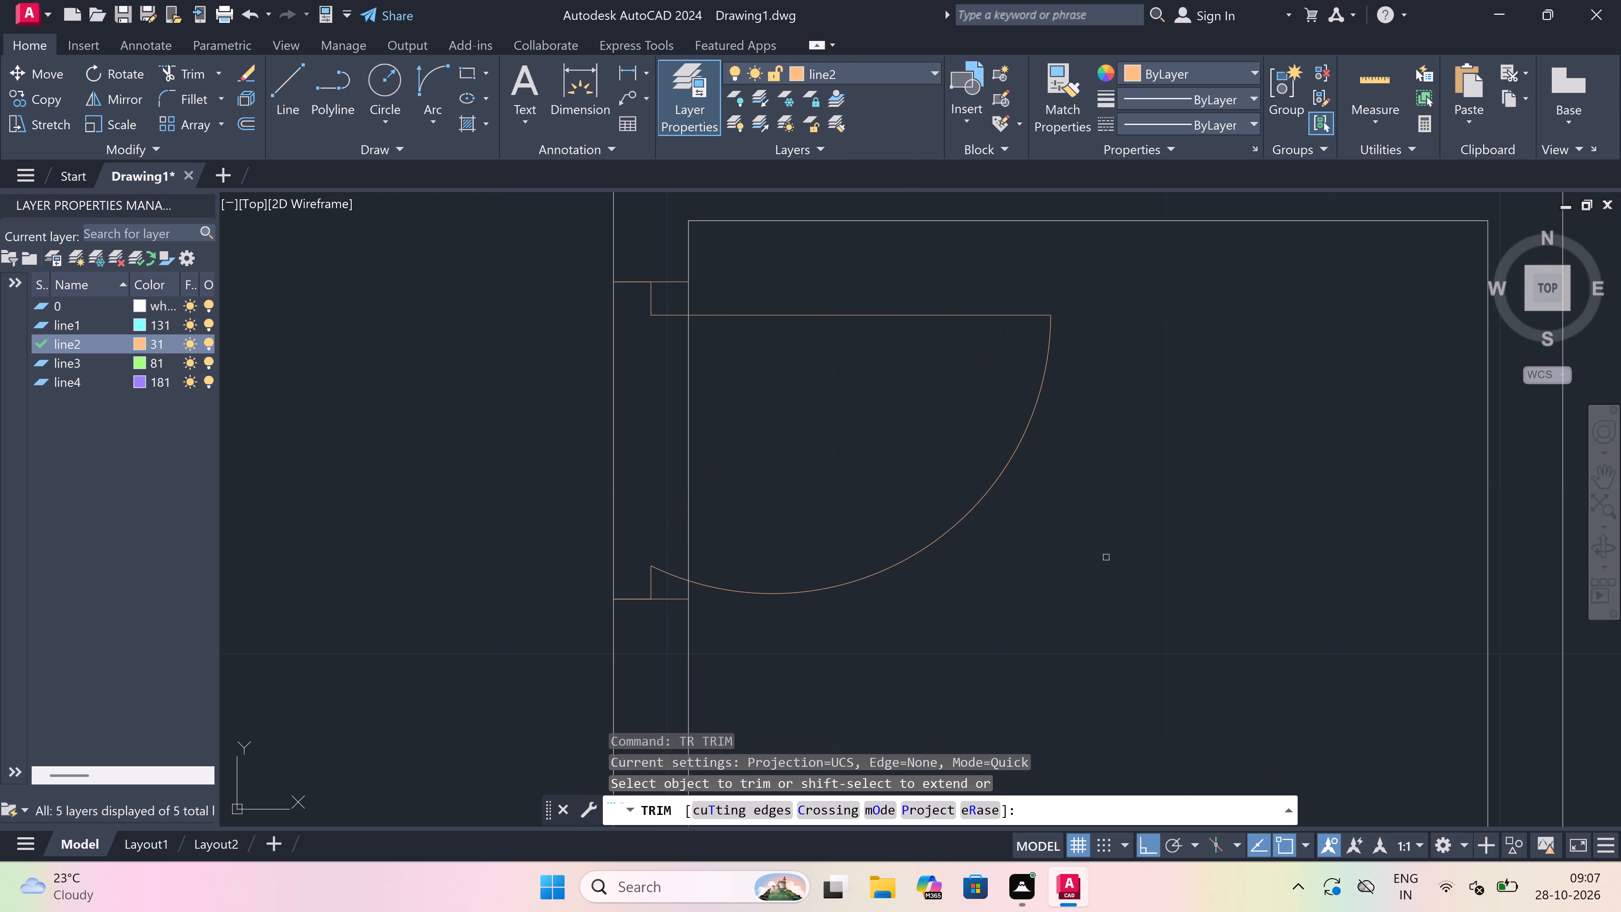
pyautogui.click(766, 416)
pyautogui.click(580, 423)
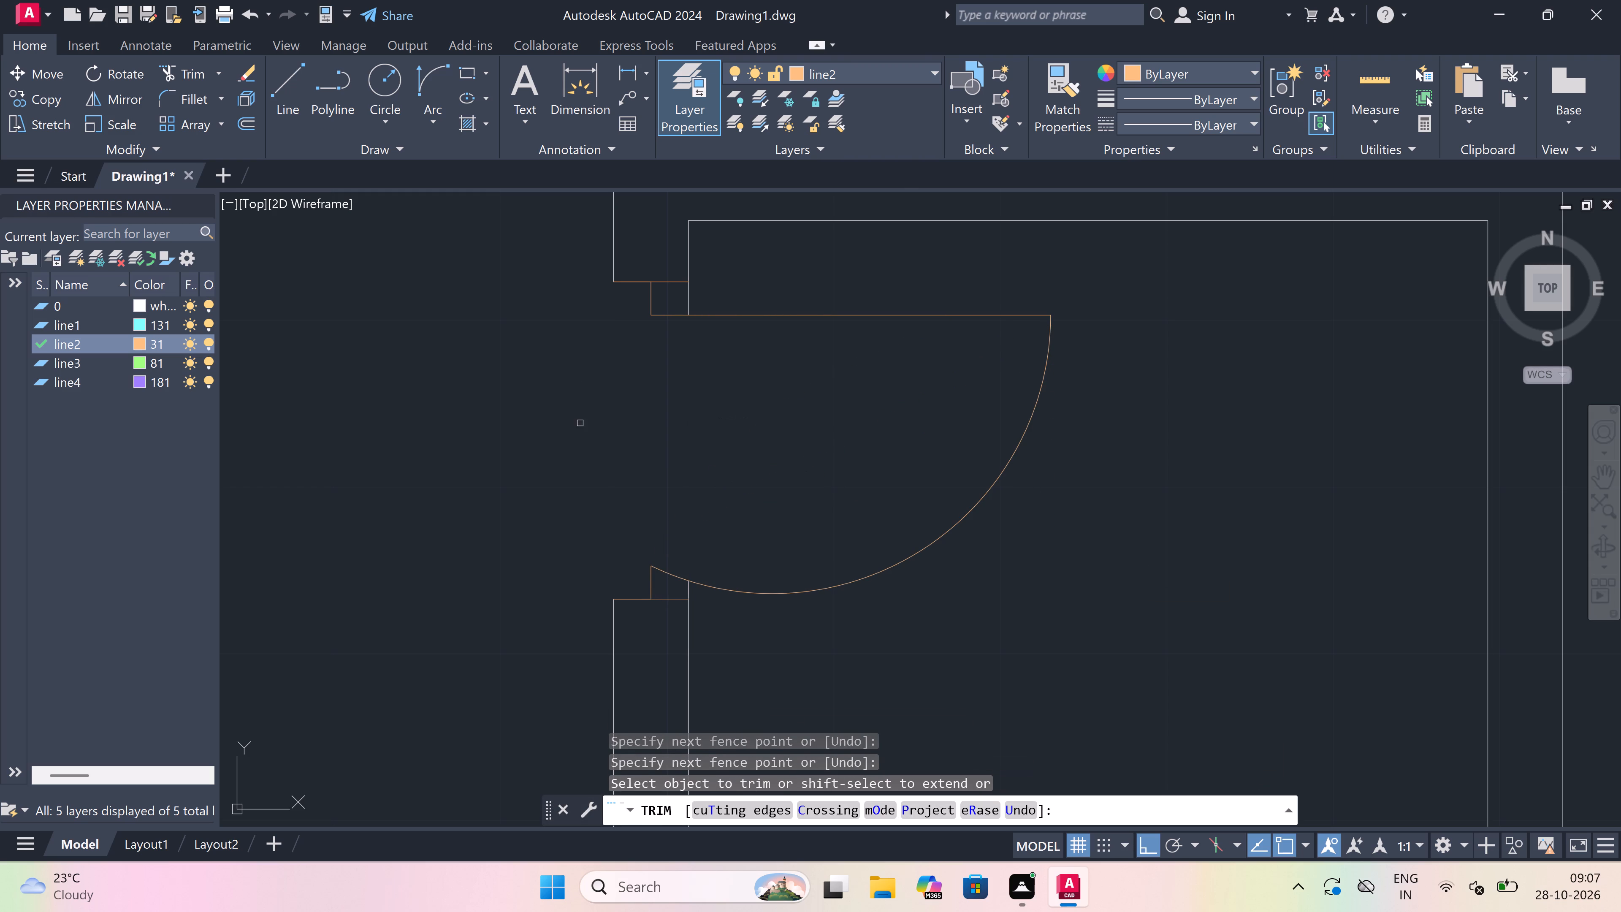
pyautogui.press('Escape')
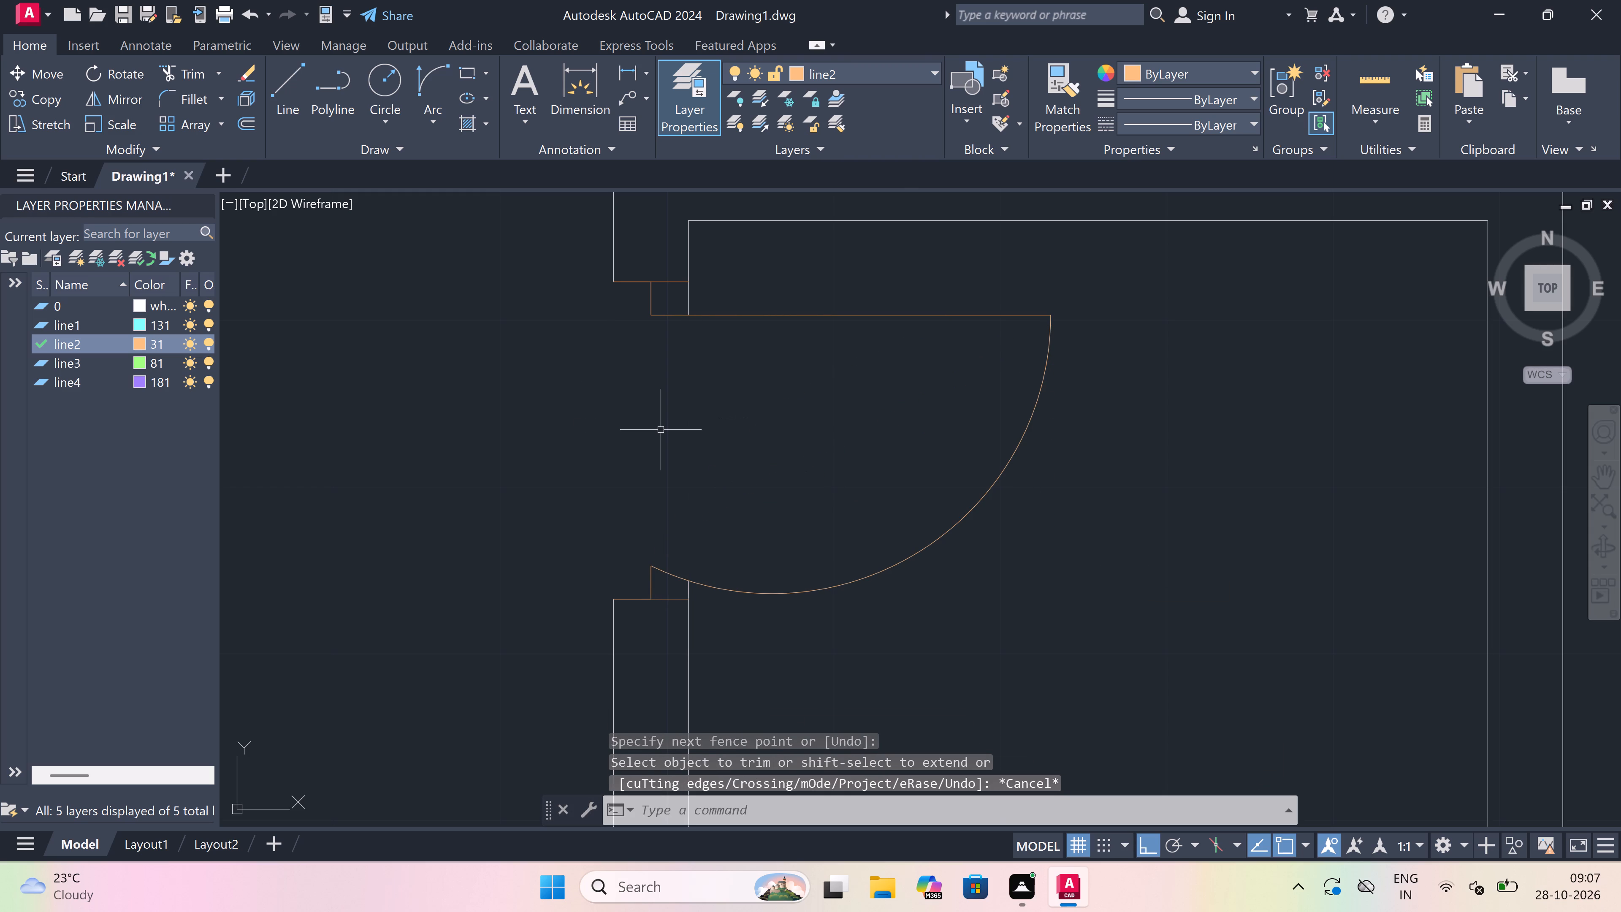
# Draw a jamb line across the southeast room's north wall, just east of its northwest corner, with a 2" return eastward from mid-wall.
pyautogui.write('l')
pyautogui.press('space')
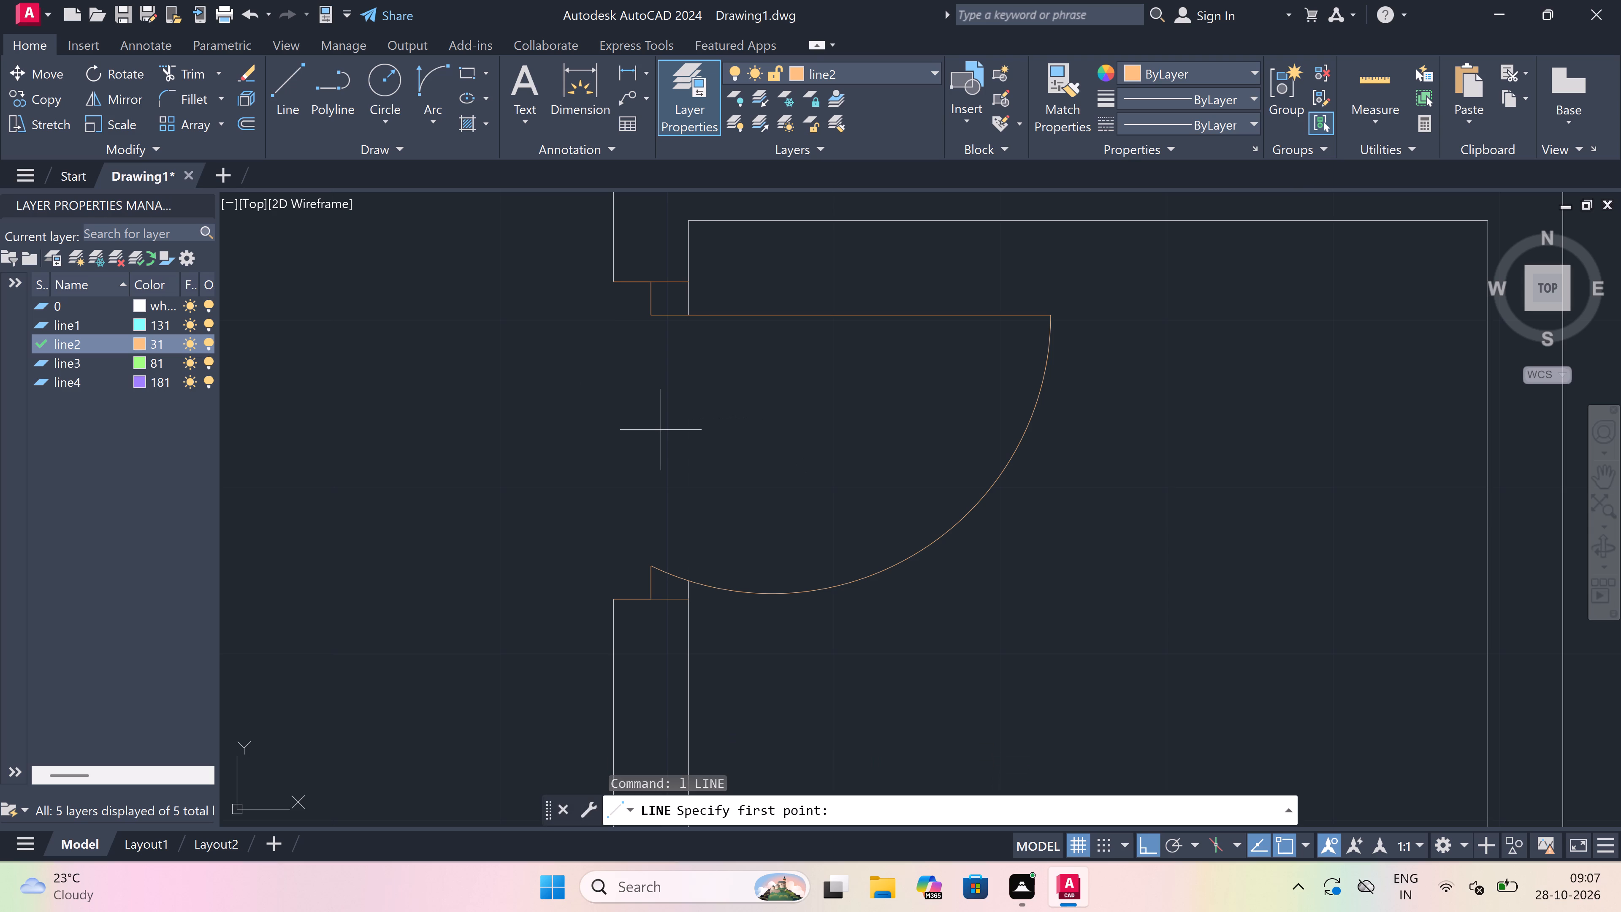
pyautogui.scroll(-4, 661, 378)
pyautogui.scroll(-4, 661, 416)
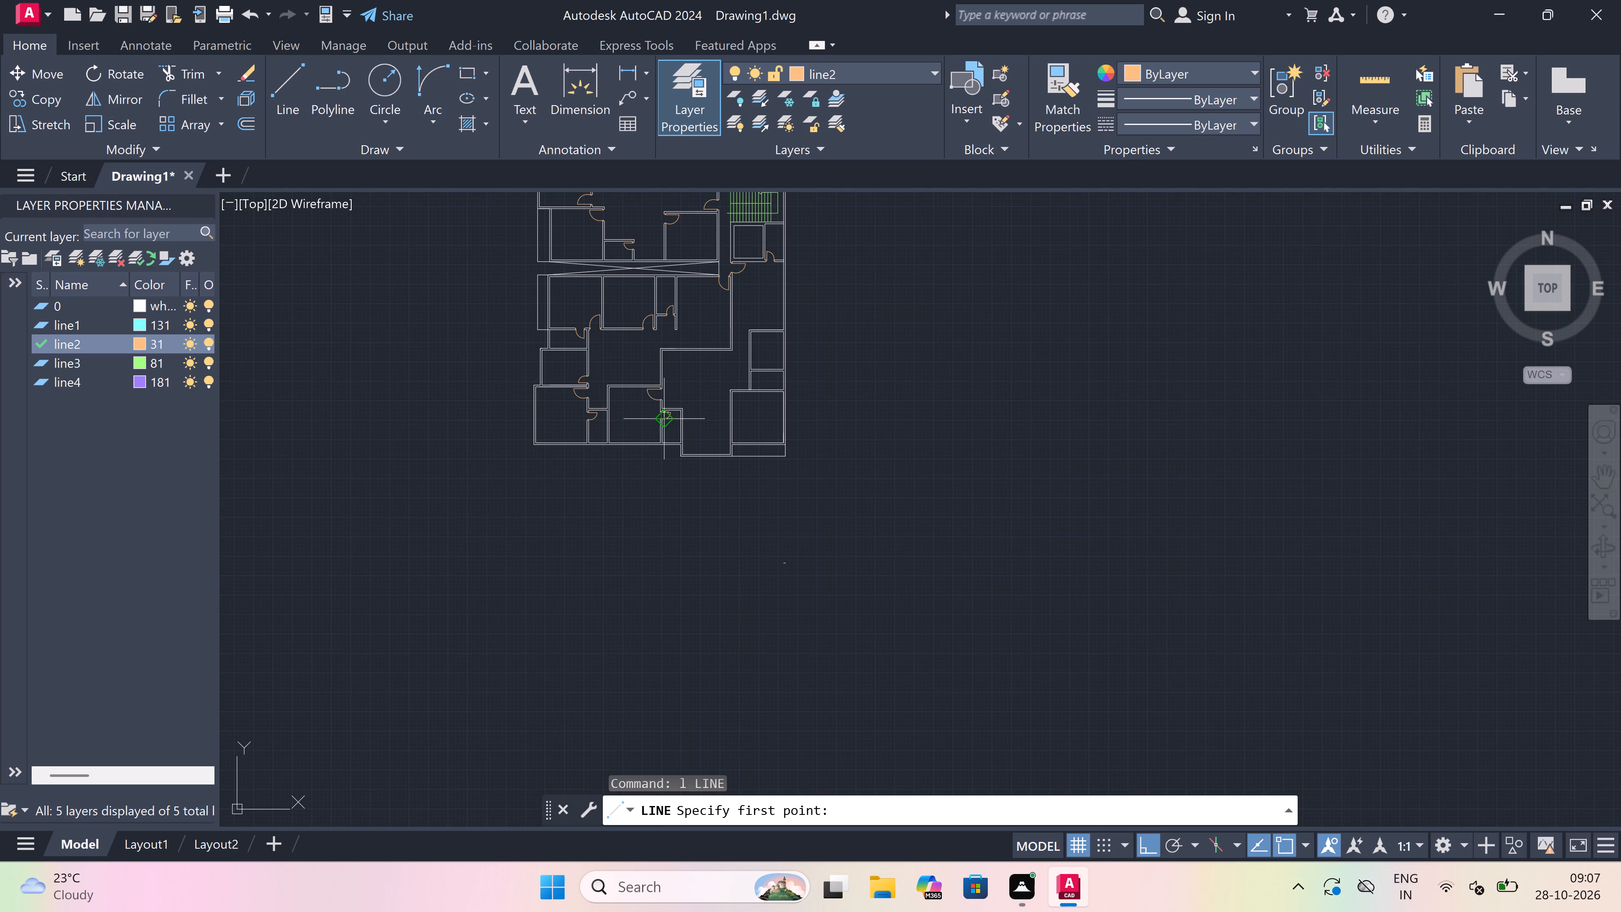
pyautogui.scroll(1, 753, 326)
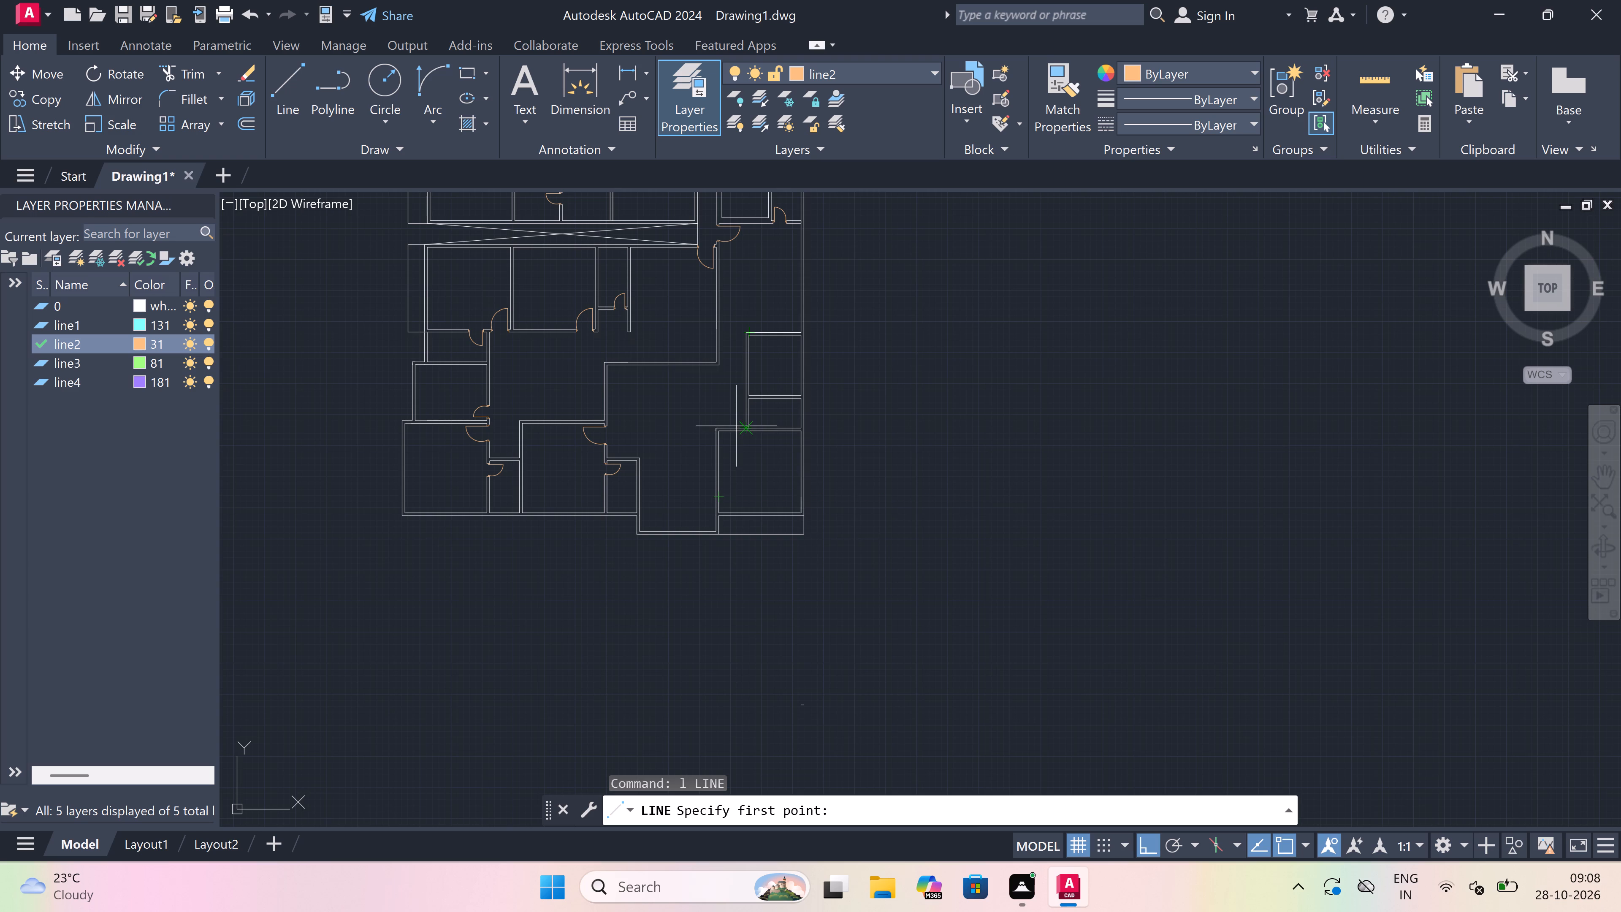
pyautogui.scroll(4, 729, 415)
pyautogui.scroll(3, 697, 461)
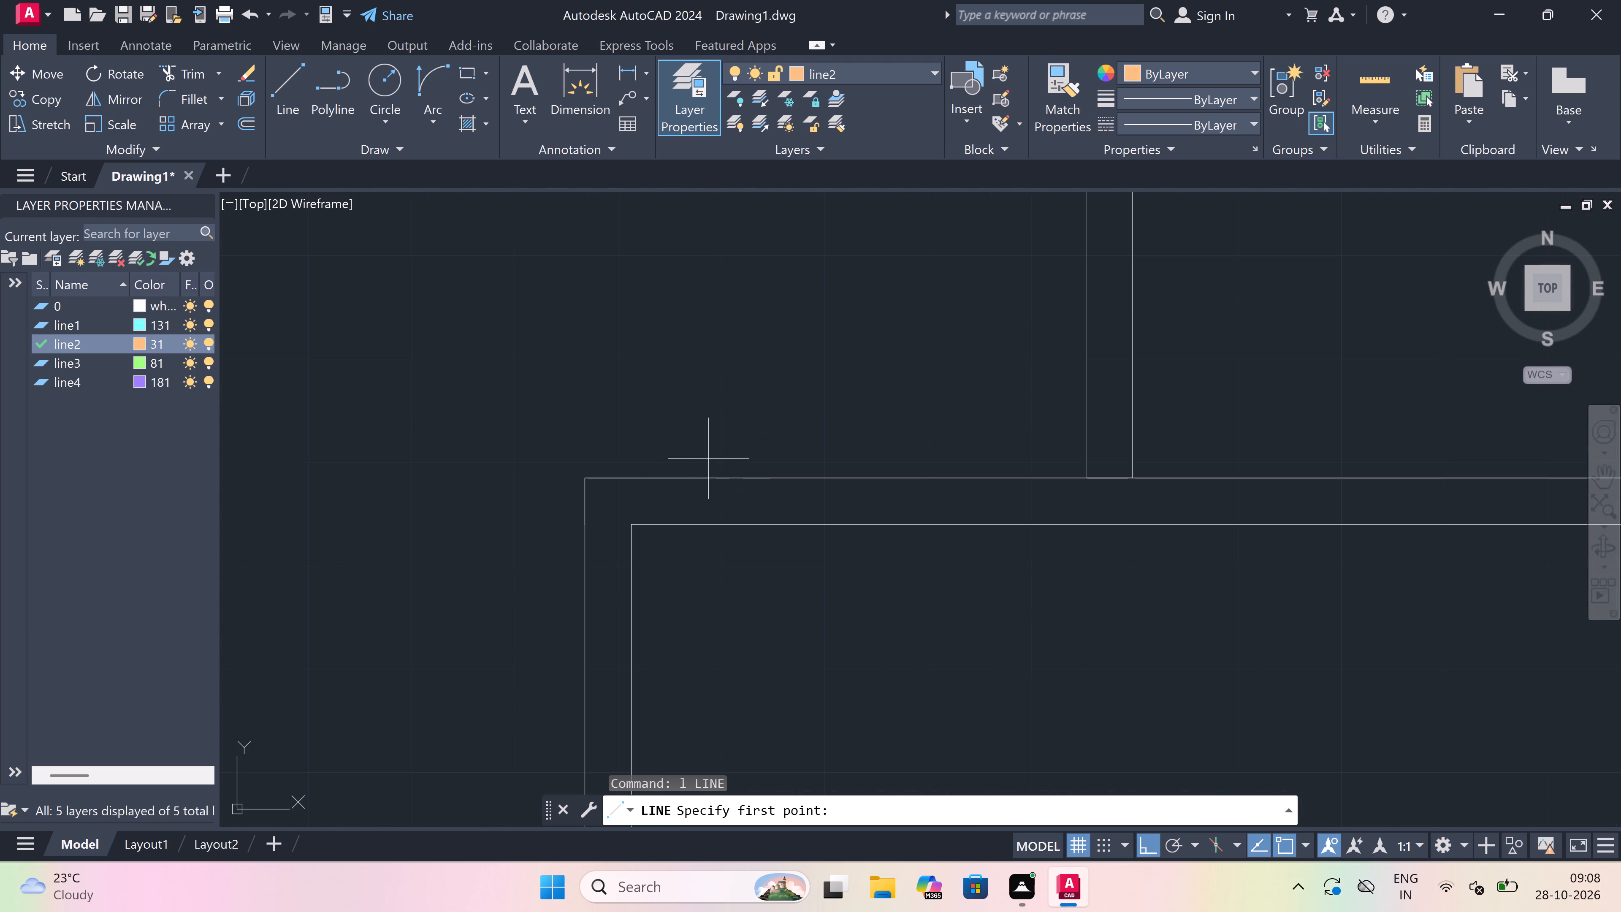
pyautogui.moveTo(661, 476); pyautogui.dragTo(661, 494)
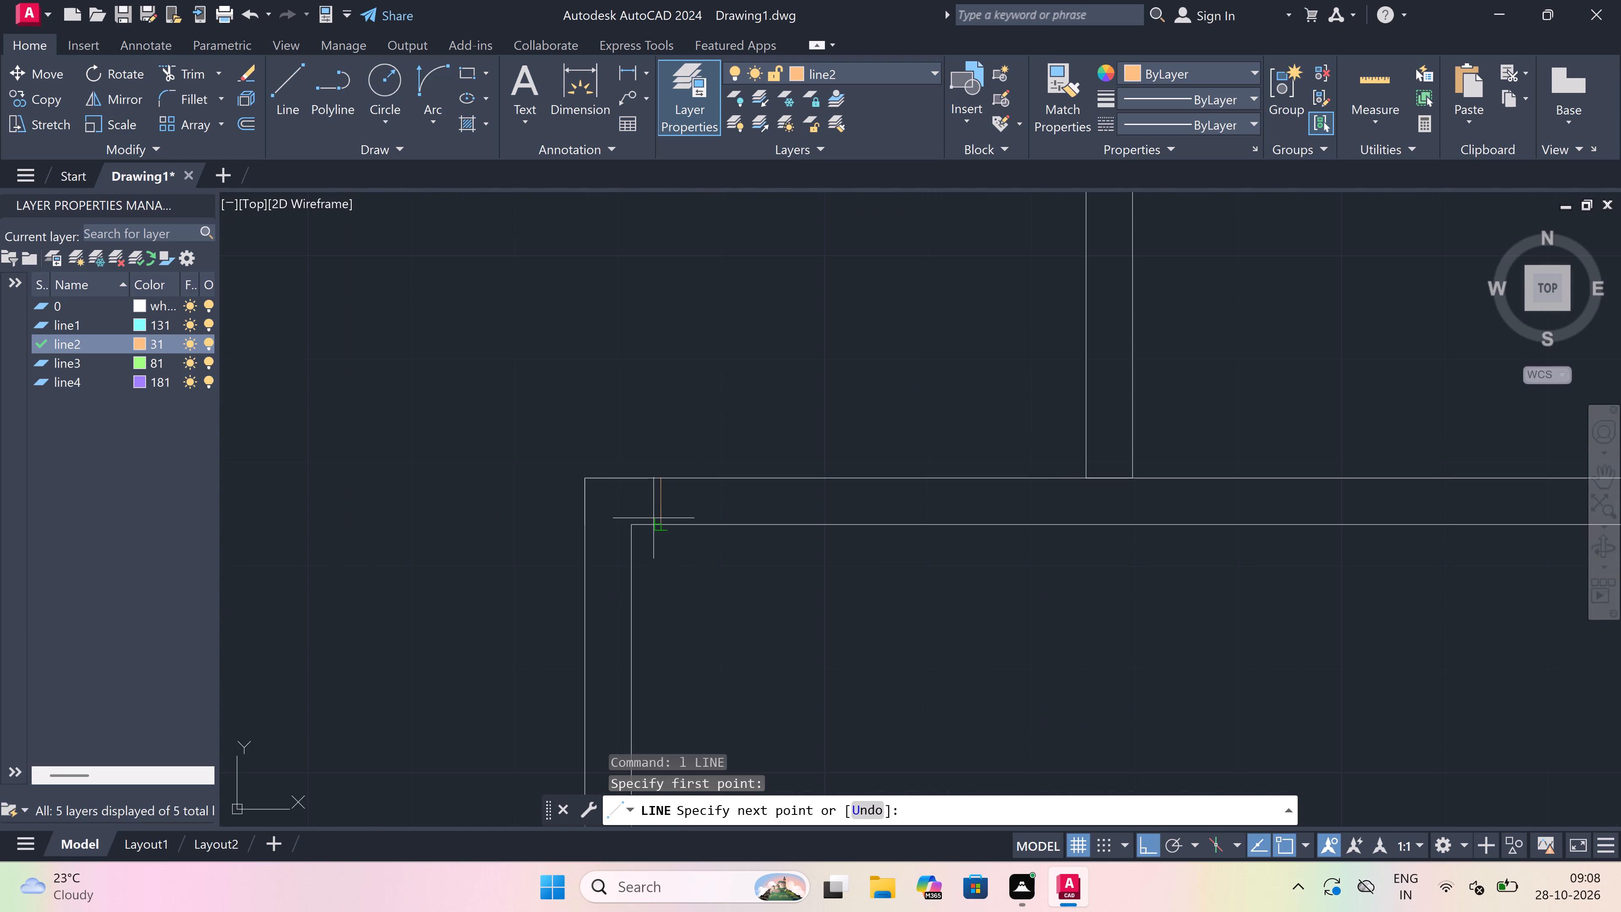
pyautogui.click(651, 527)
pyautogui.click(654, 505)
pyautogui.scroll(2, 656, 502)
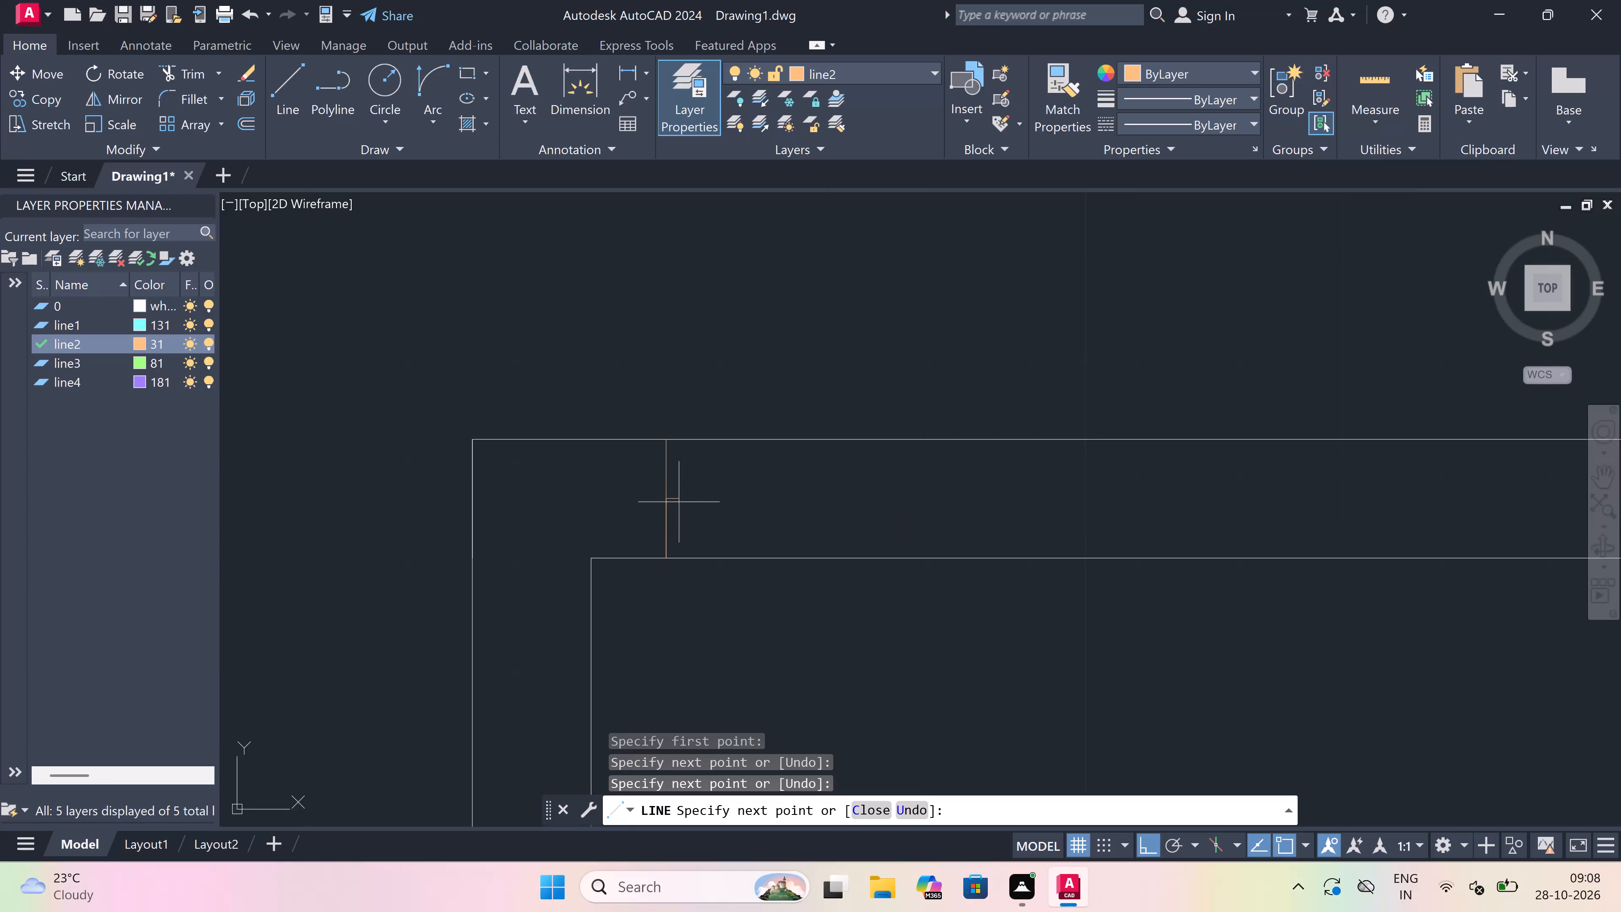
pyautogui.press('2')
pyautogui.write('"')
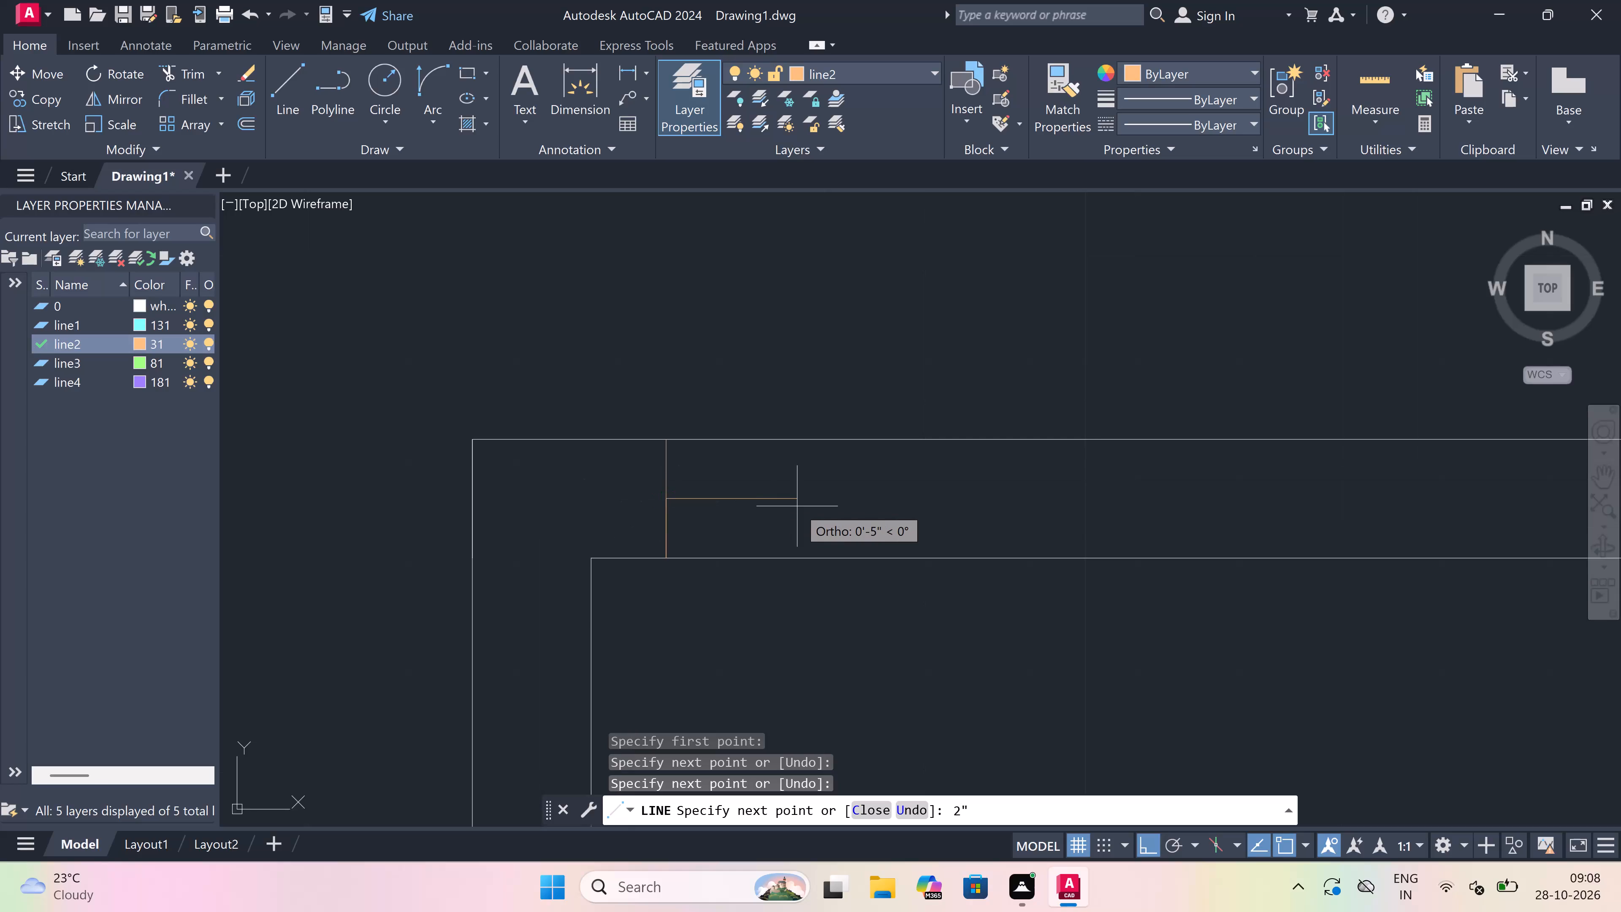
pyautogui.press('space')
# Draw a 3' door leaf southward from the end of the jamb's return, into the southeast room.
pyautogui.scroll(-2, 797, 497)
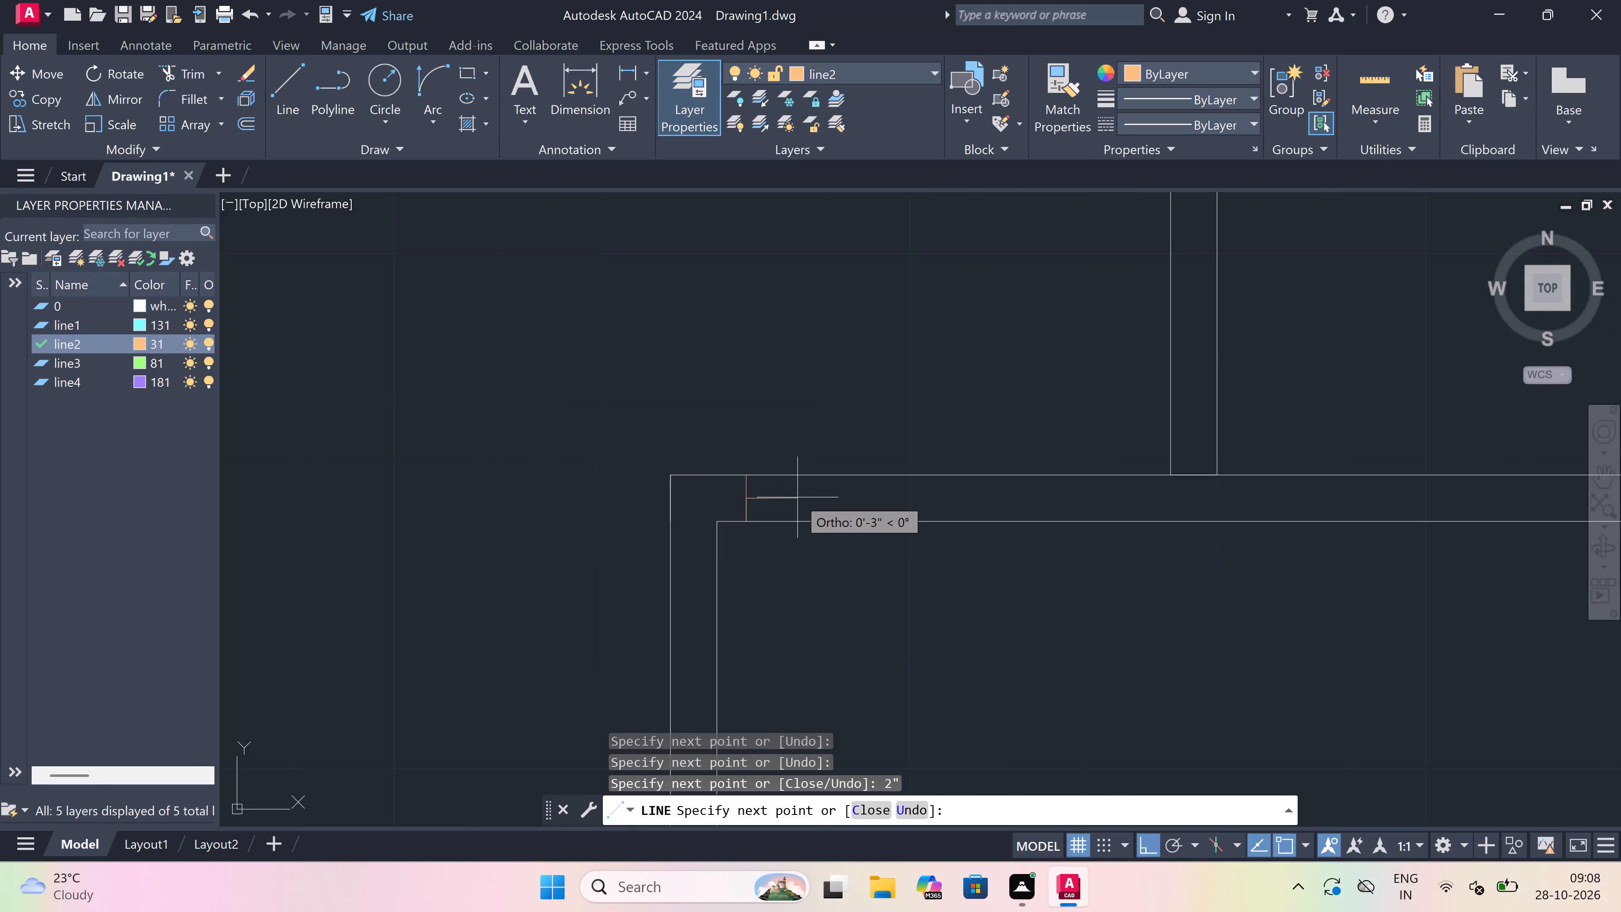
pyautogui.scroll(1, 782, 582)
pyautogui.write("3'")
pyautogui.press('space')
pyautogui.press('Escape')
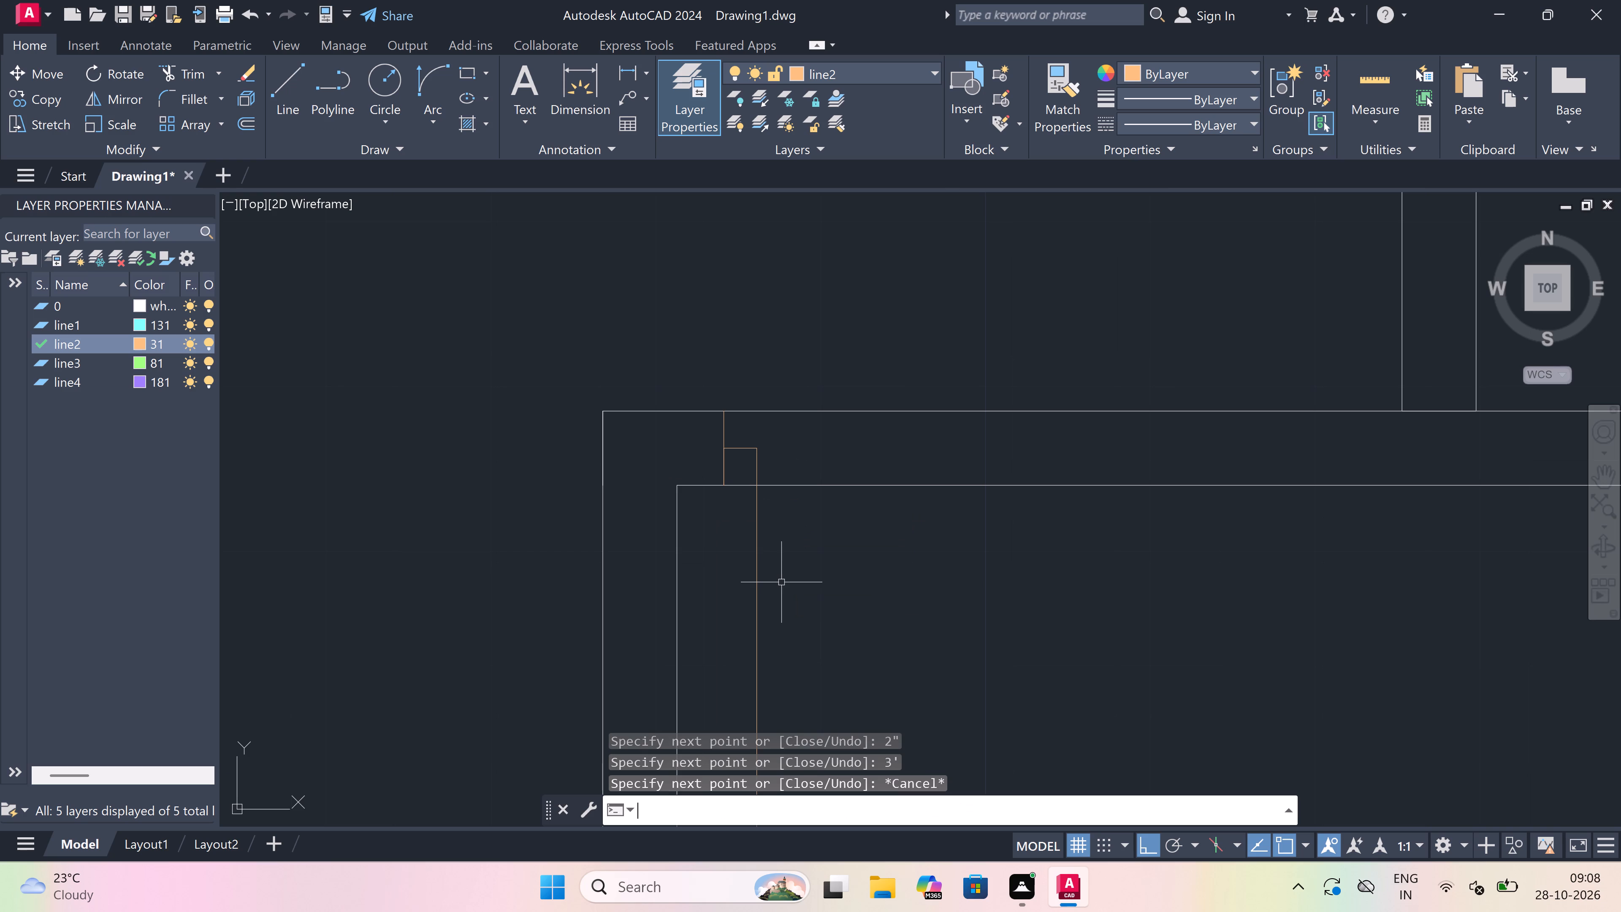
# Draw the east jamb line across the southeast room's north wall, west of the partition above, with a 2" return westward from mid-wall.
pyautogui.press('space')
pyautogui.scroll(-4, 755, 460)
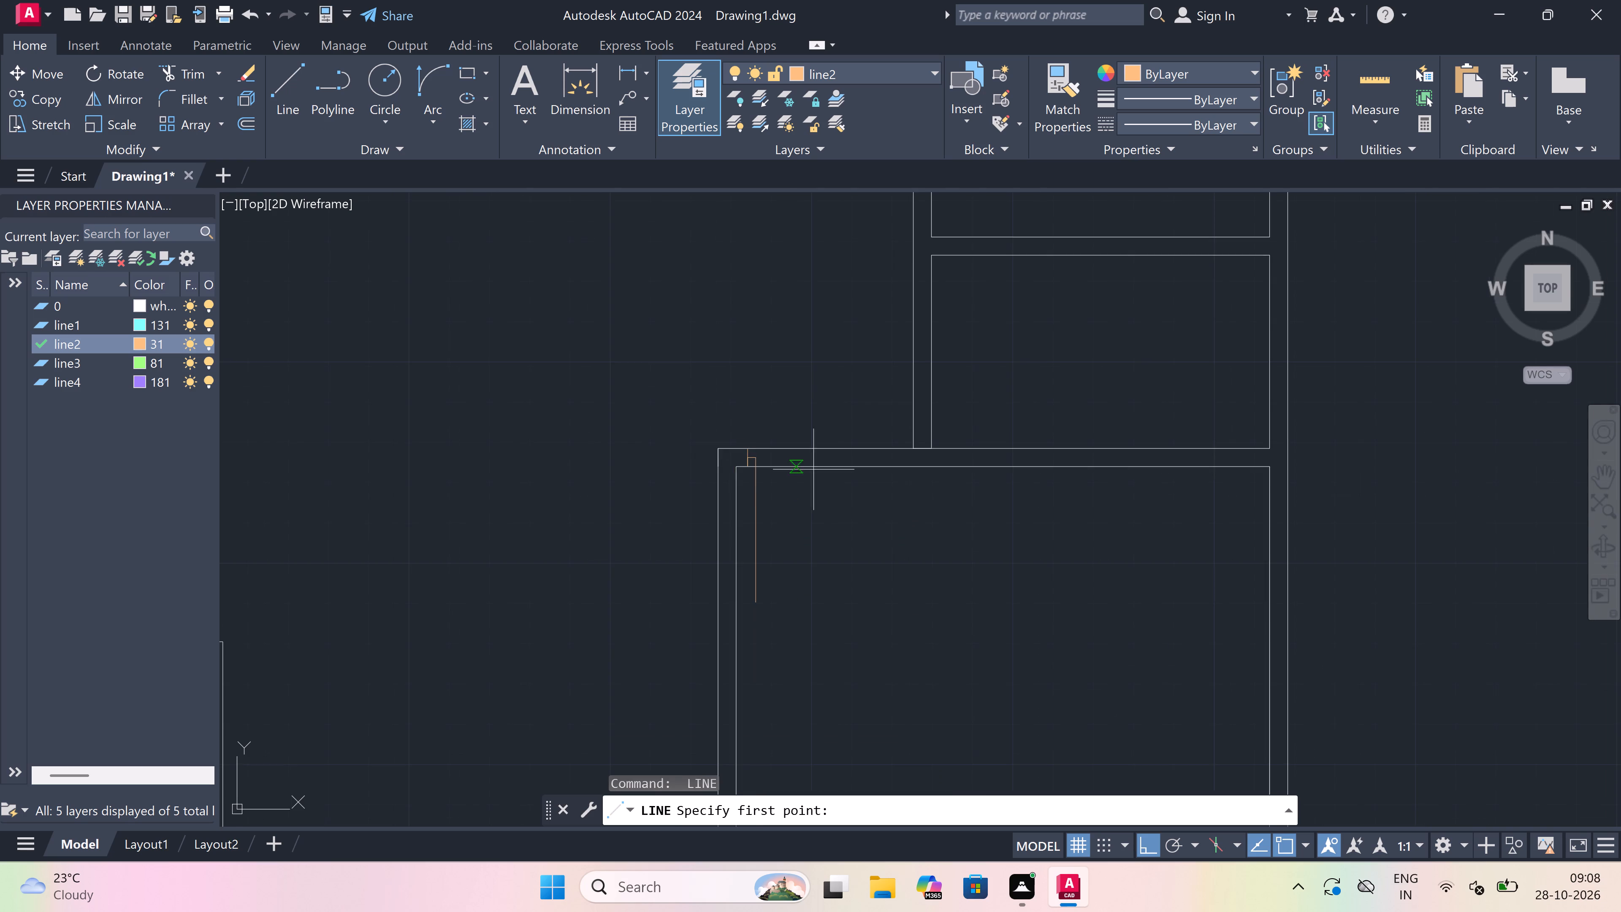
pyautogui.scroll(2, 850, 480)
pyautogui.scroll(-1, 869, 450)
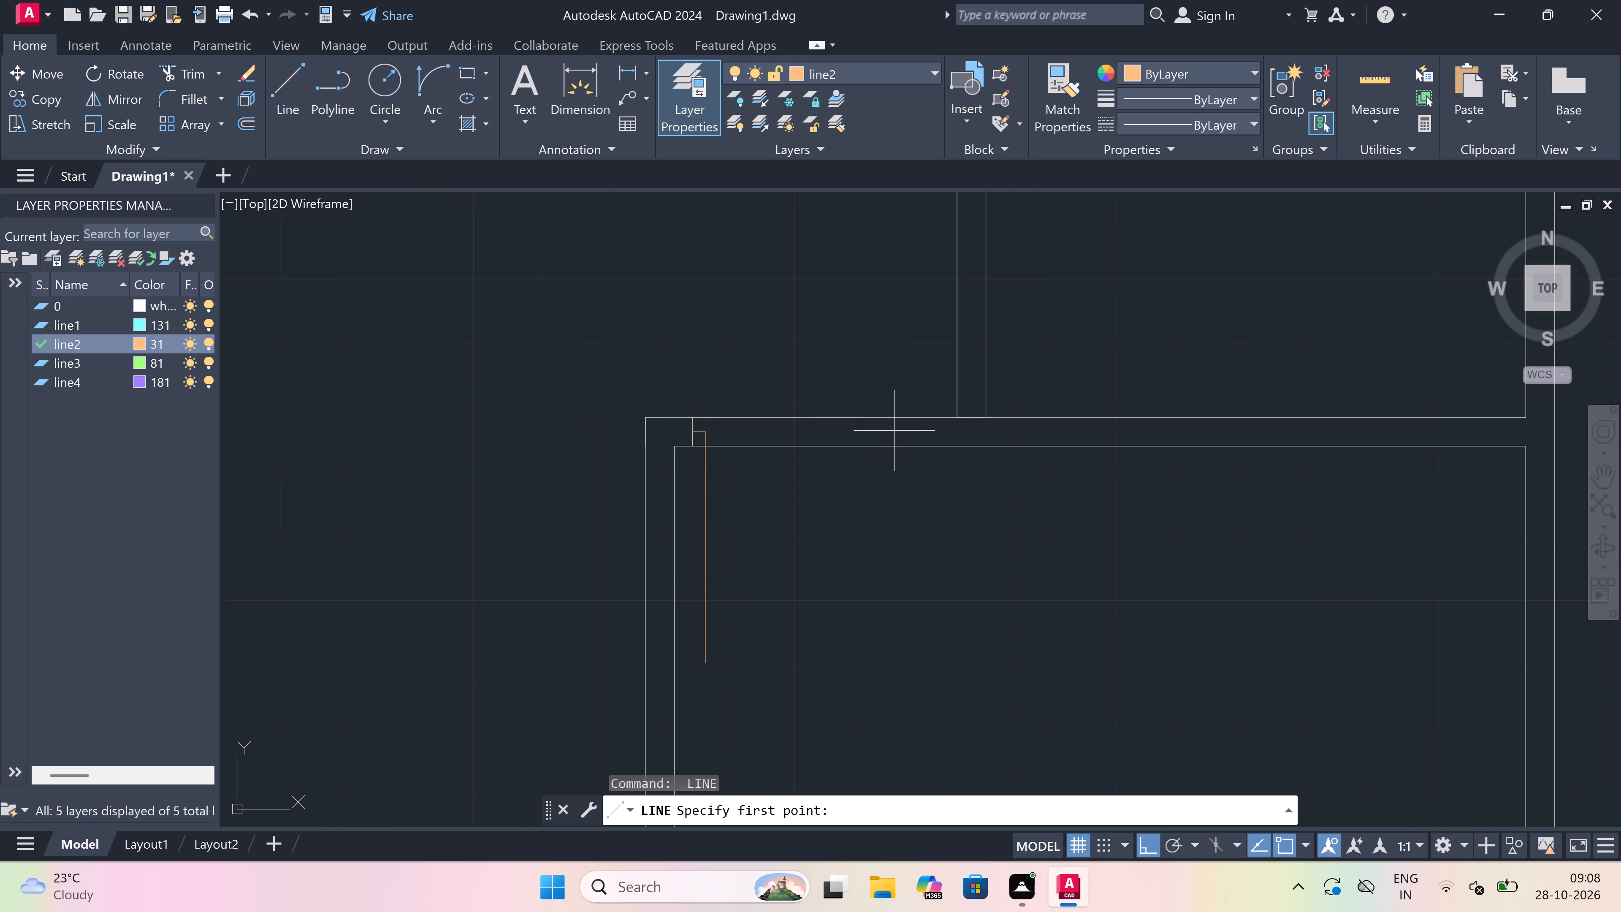
pyautogui.click(903, 424)
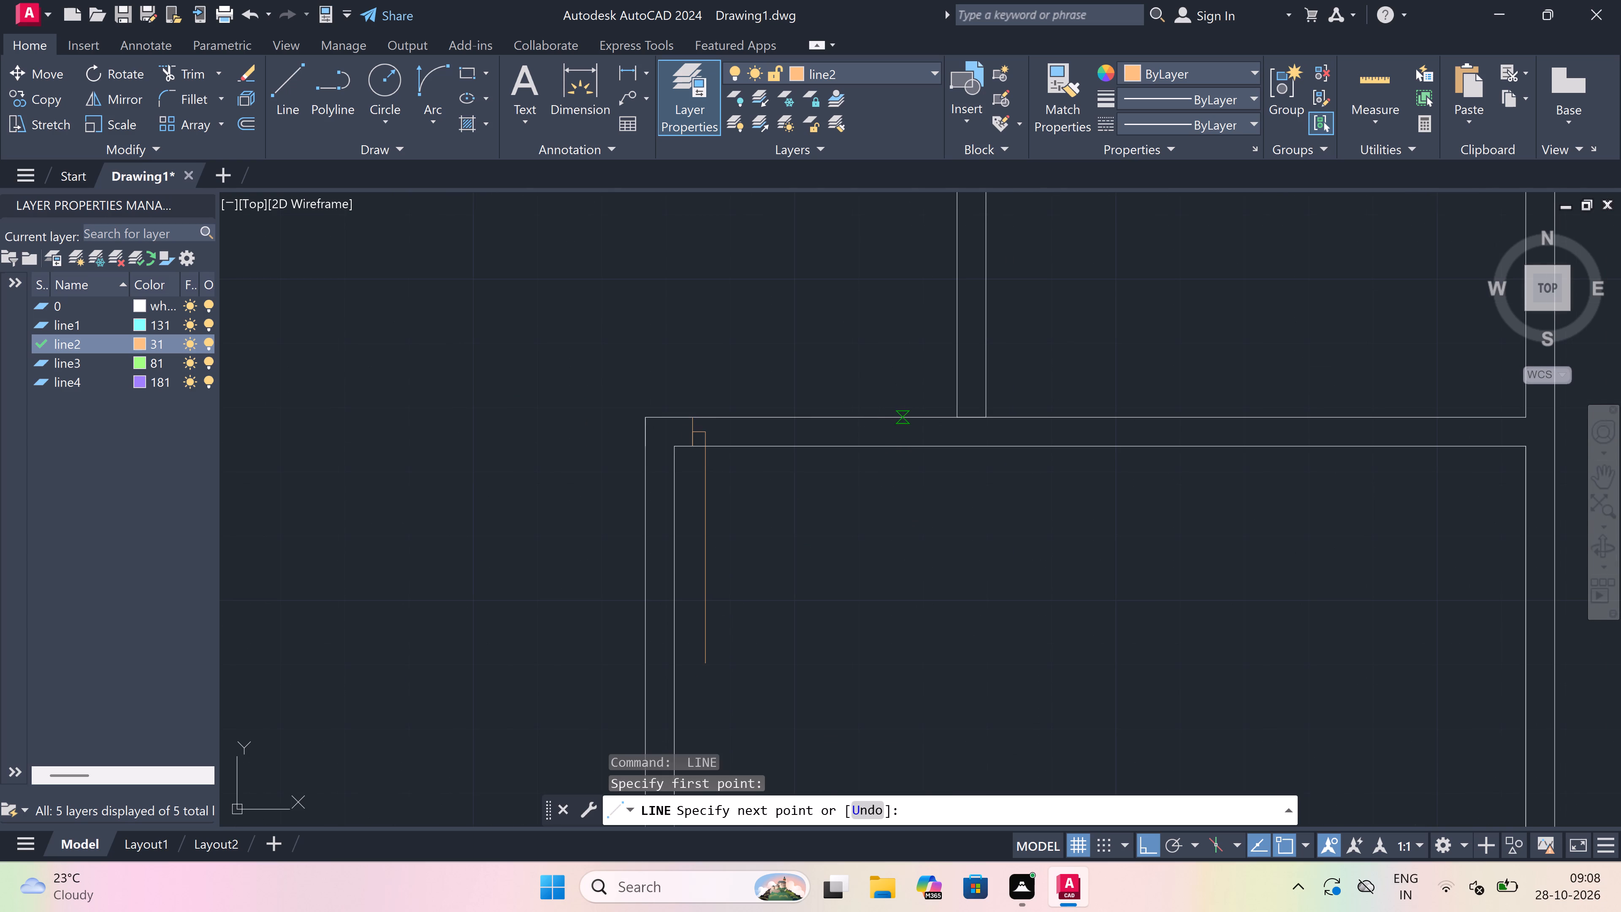
pyautogui.moveTo(903, 448); pyautogui.dragTo(905, 434)
pyautogui.click(905, 426)
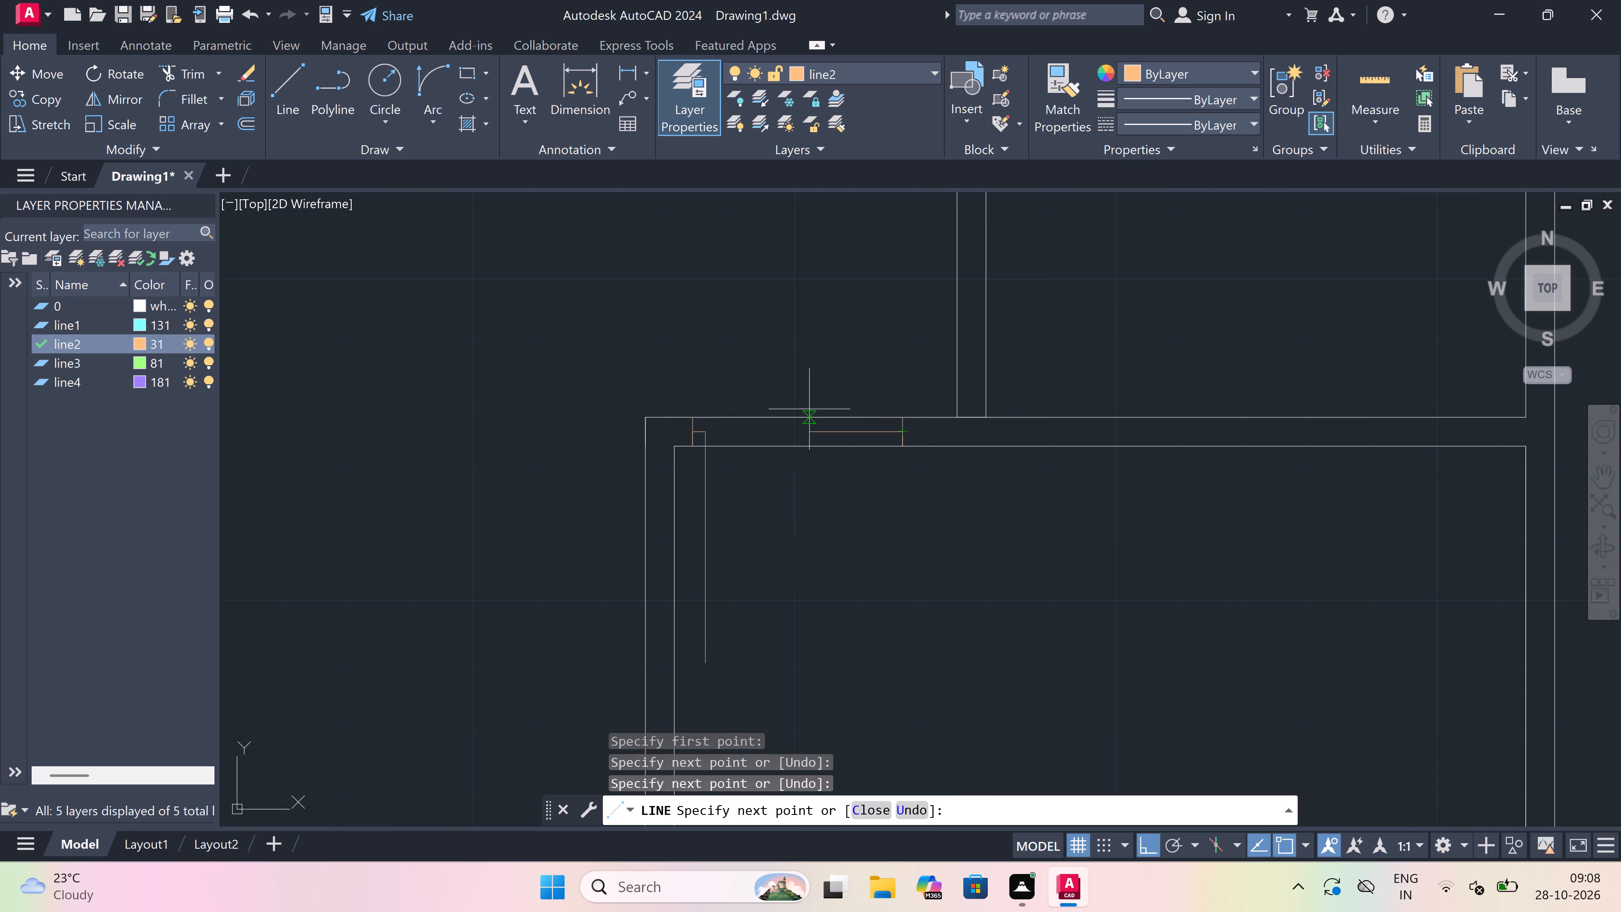
pyautogui.press('2')
pyautogui.write('"')
pyautogui.press('space')
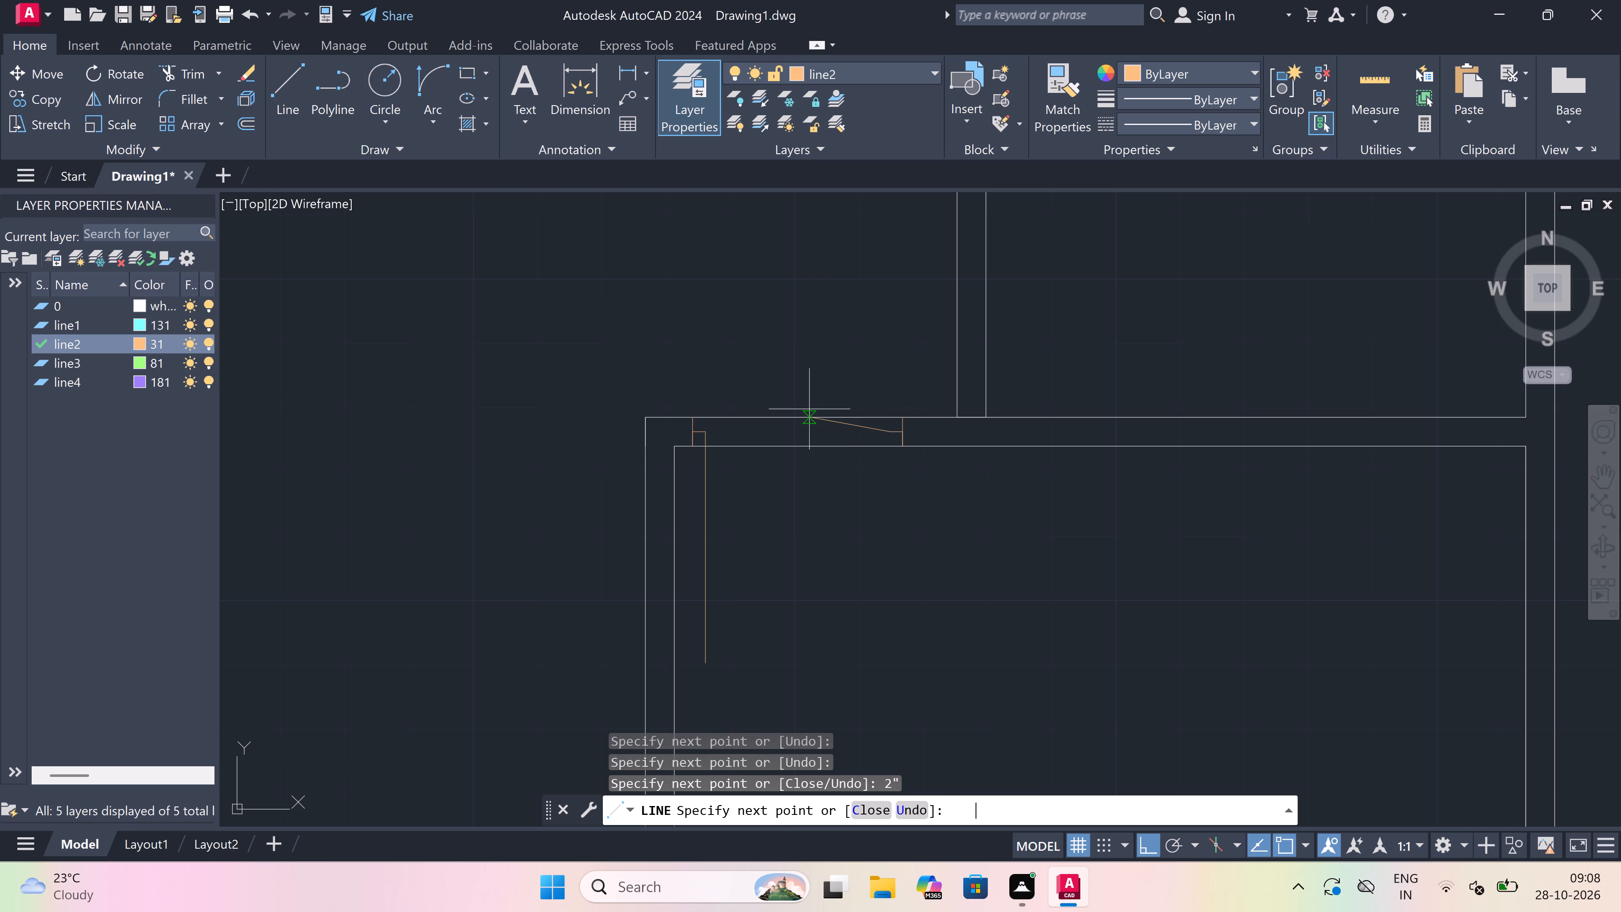
pyautogui.press('Escape')
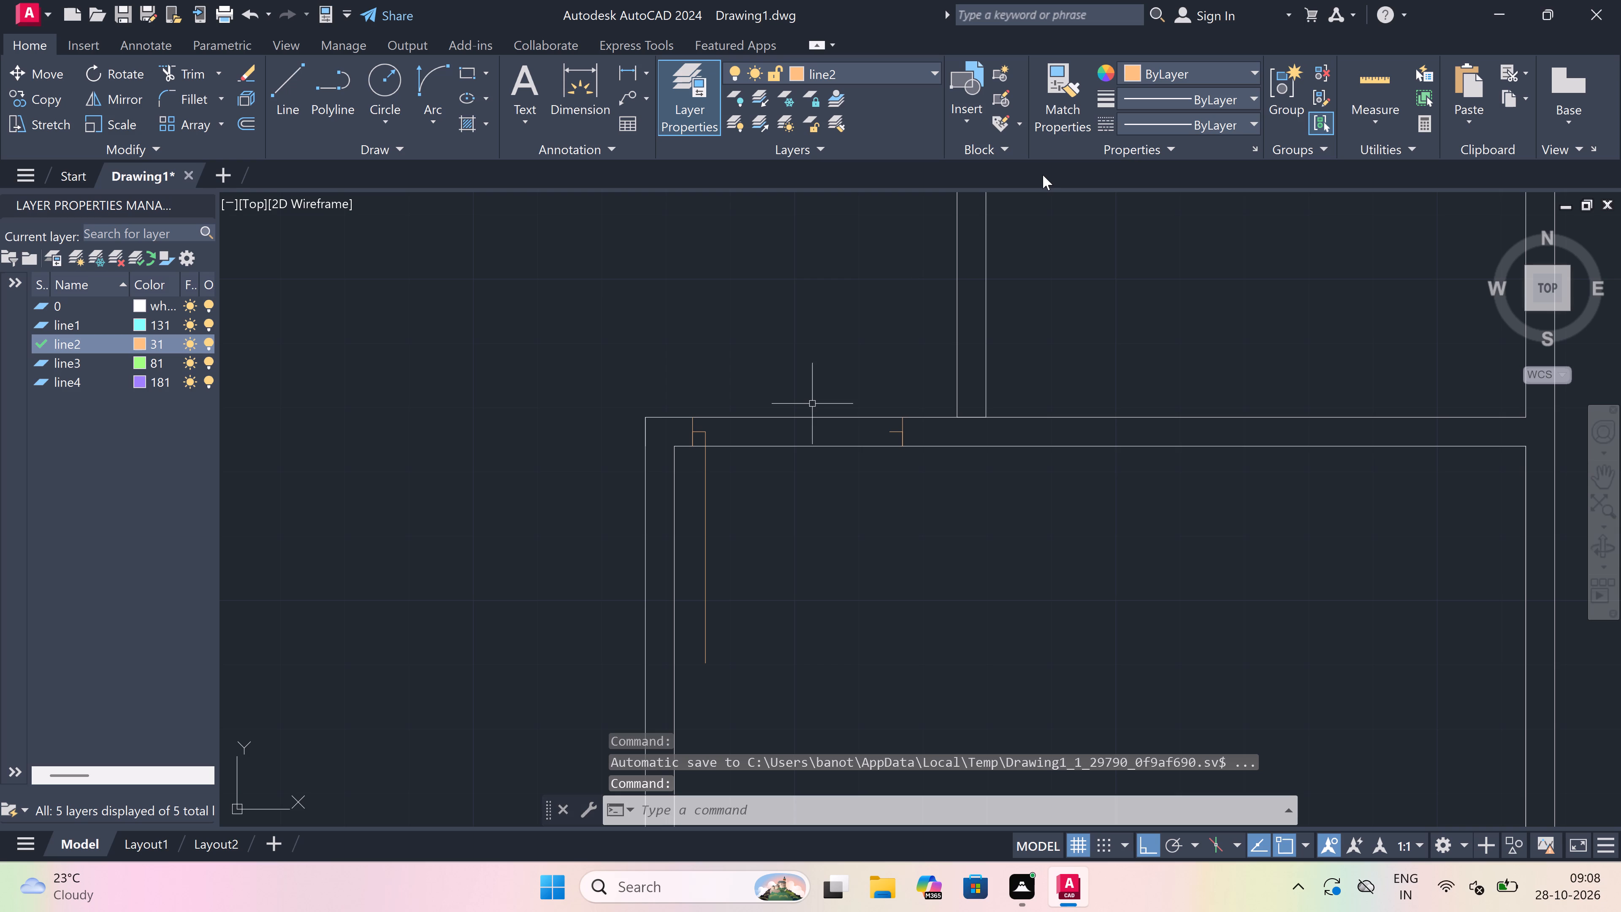
# Draw the swing arc from the 3' leaf's south end to the tip of the east jamb's return.
pyautogui.scroll(-2, 1043, 175)
pyautogui.scroll(1, 1043, 175)
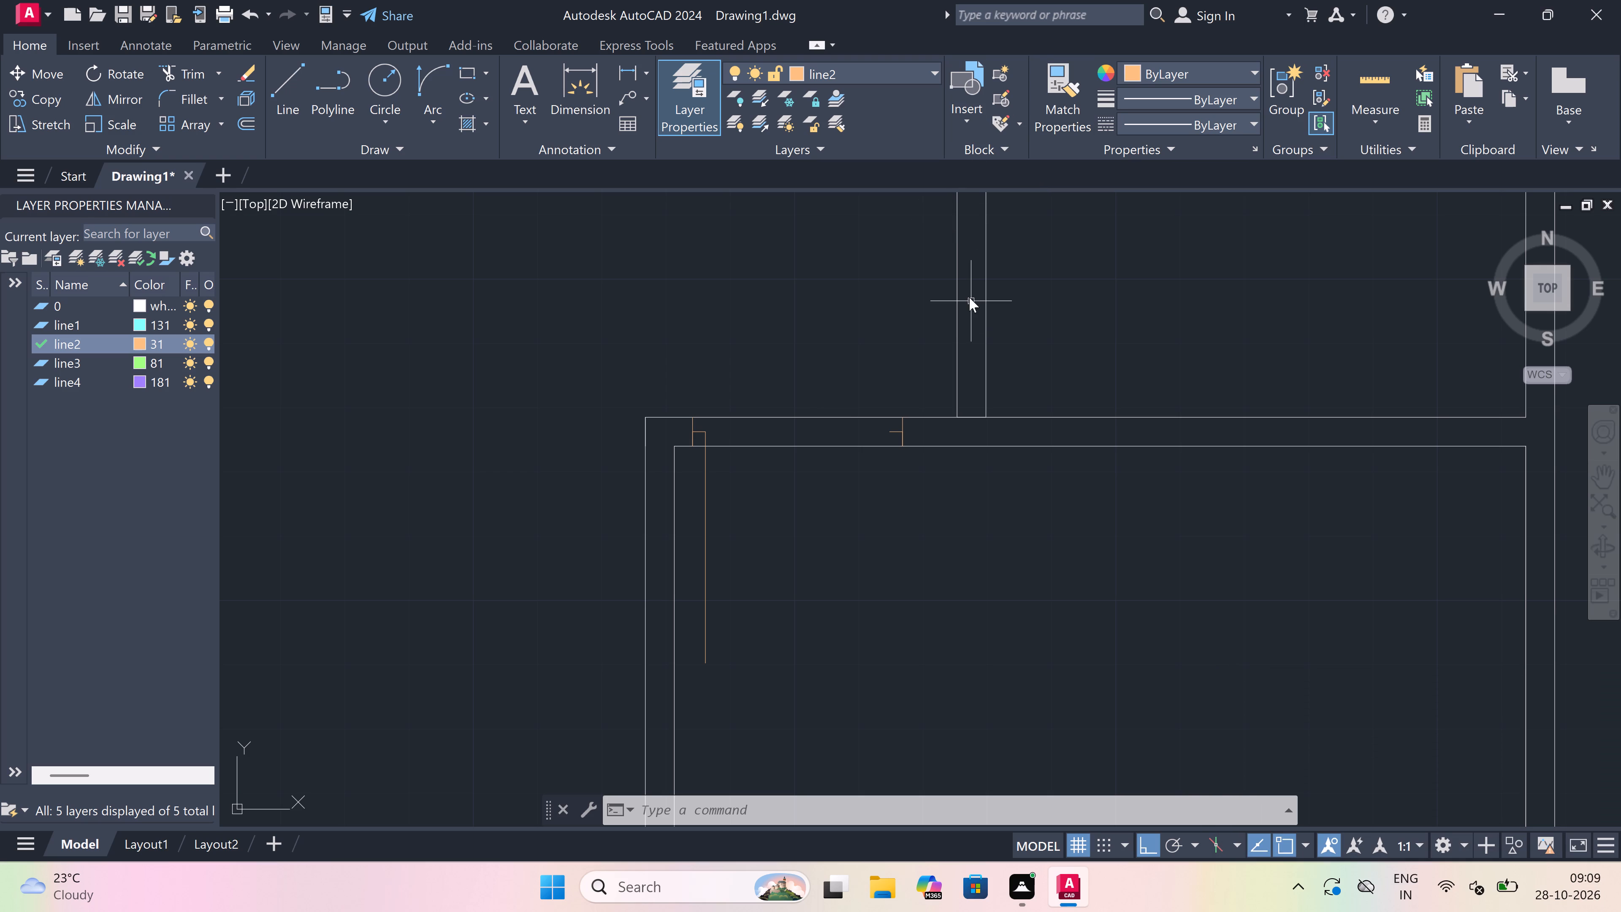
pyautogui.click(439, 90)
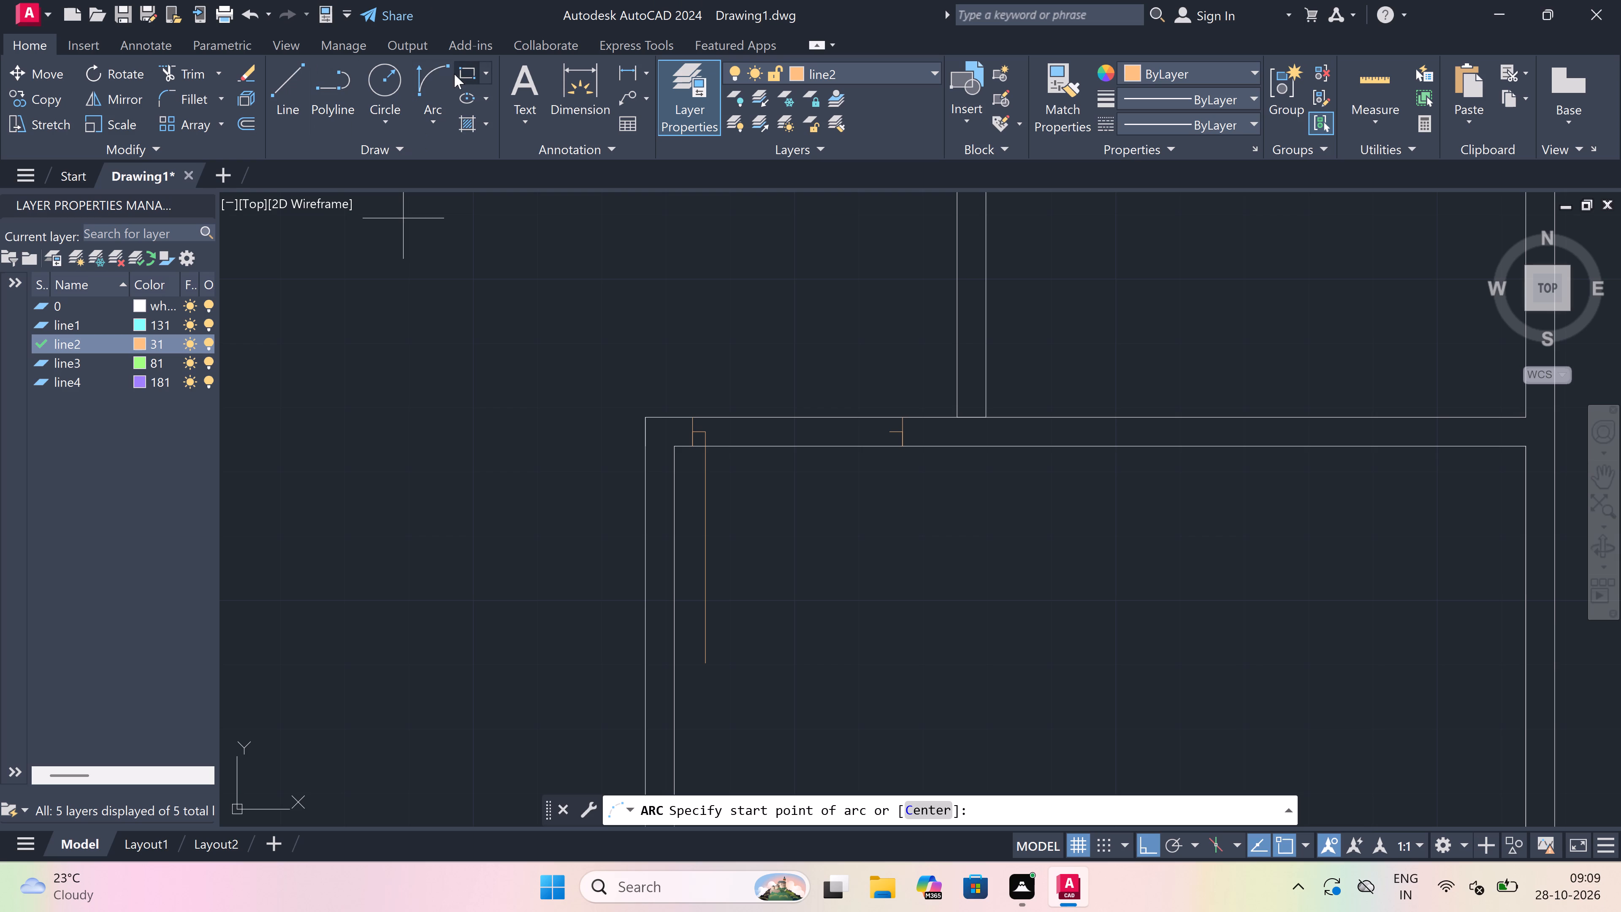
pyautogui.click(435, 78)
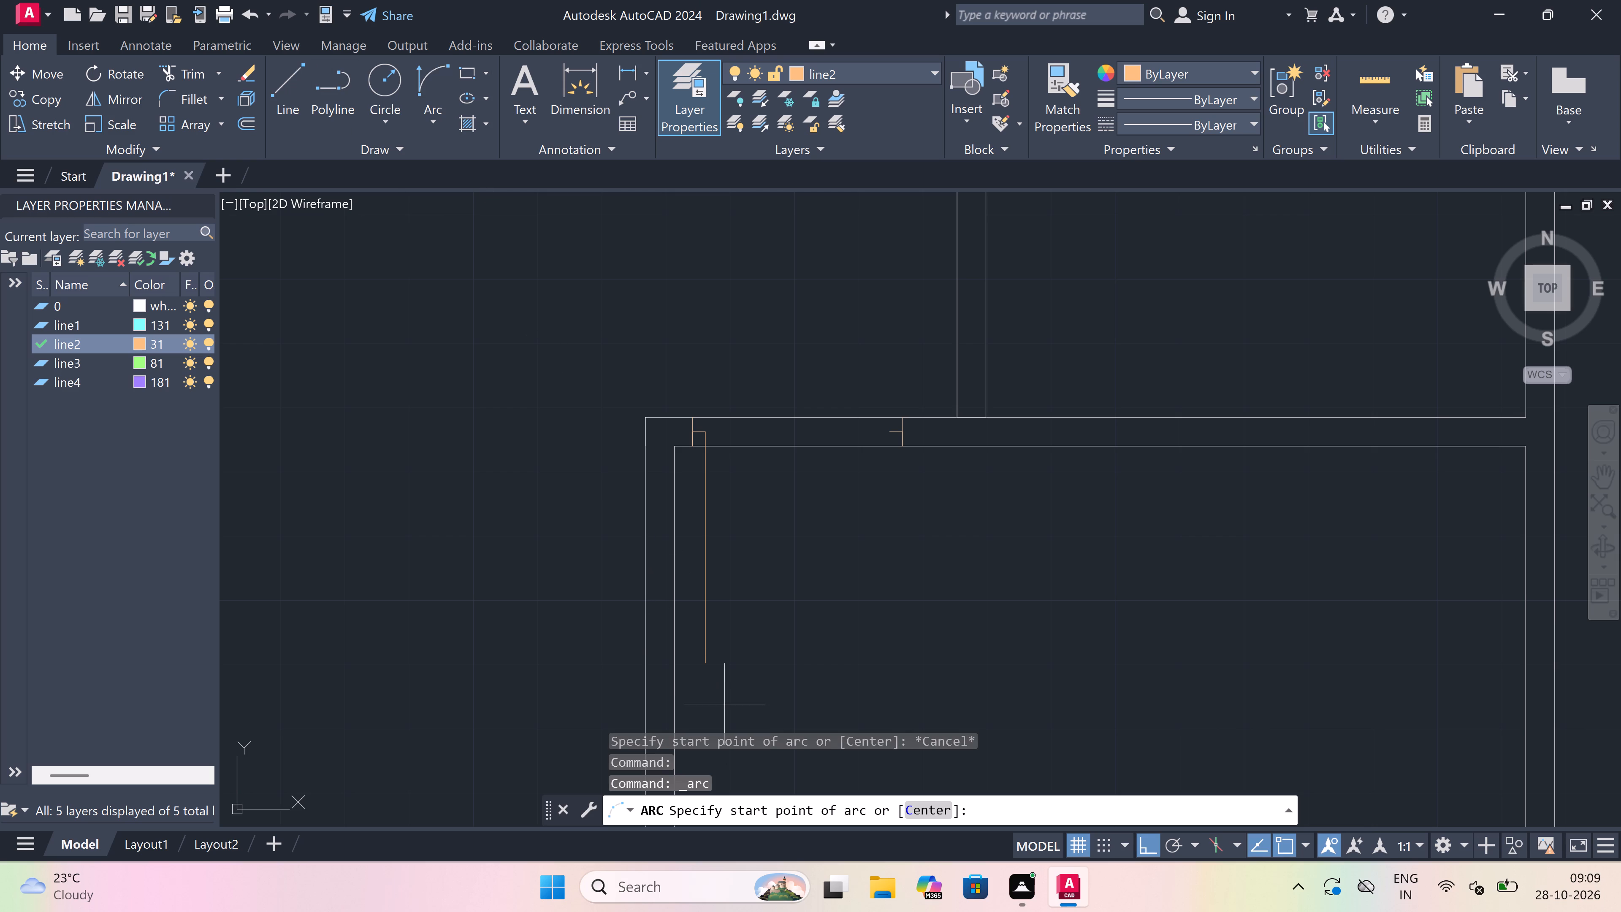
pyautogui.moveTo(712, 667); pyautogui.dragTo(711, 647)
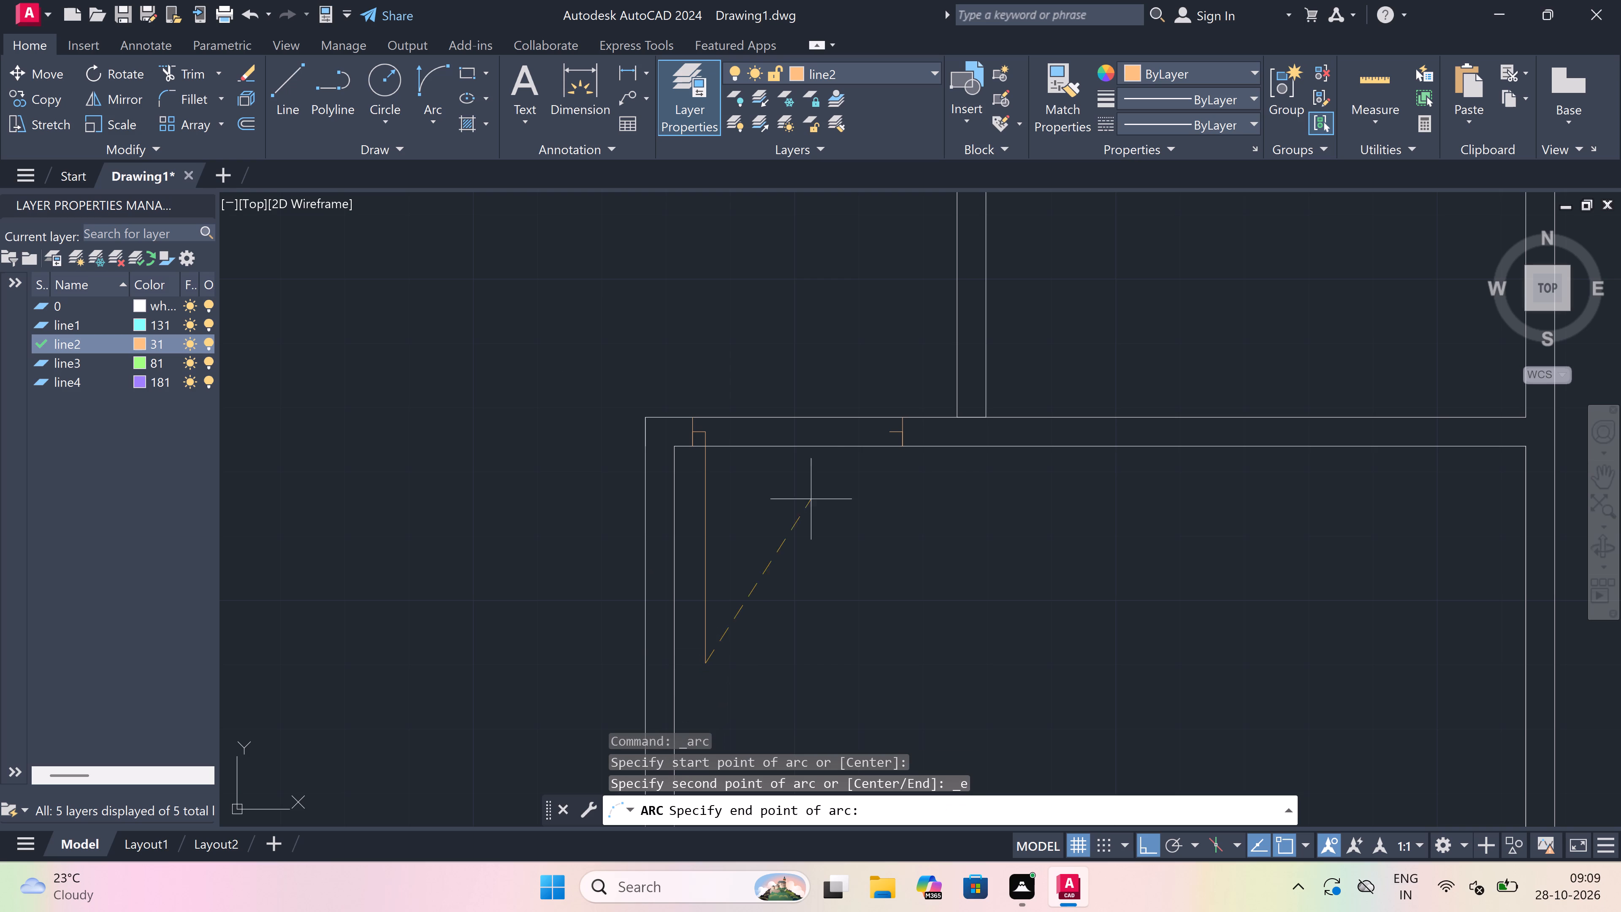
pyautogui.click(883, 437)
pyautogui.click(981, 566)
# Trim both wall lines between the two jambs of the southeast room's north wall to open the doorway.
pyautogui.write('tr')
pyautogui.press('space')
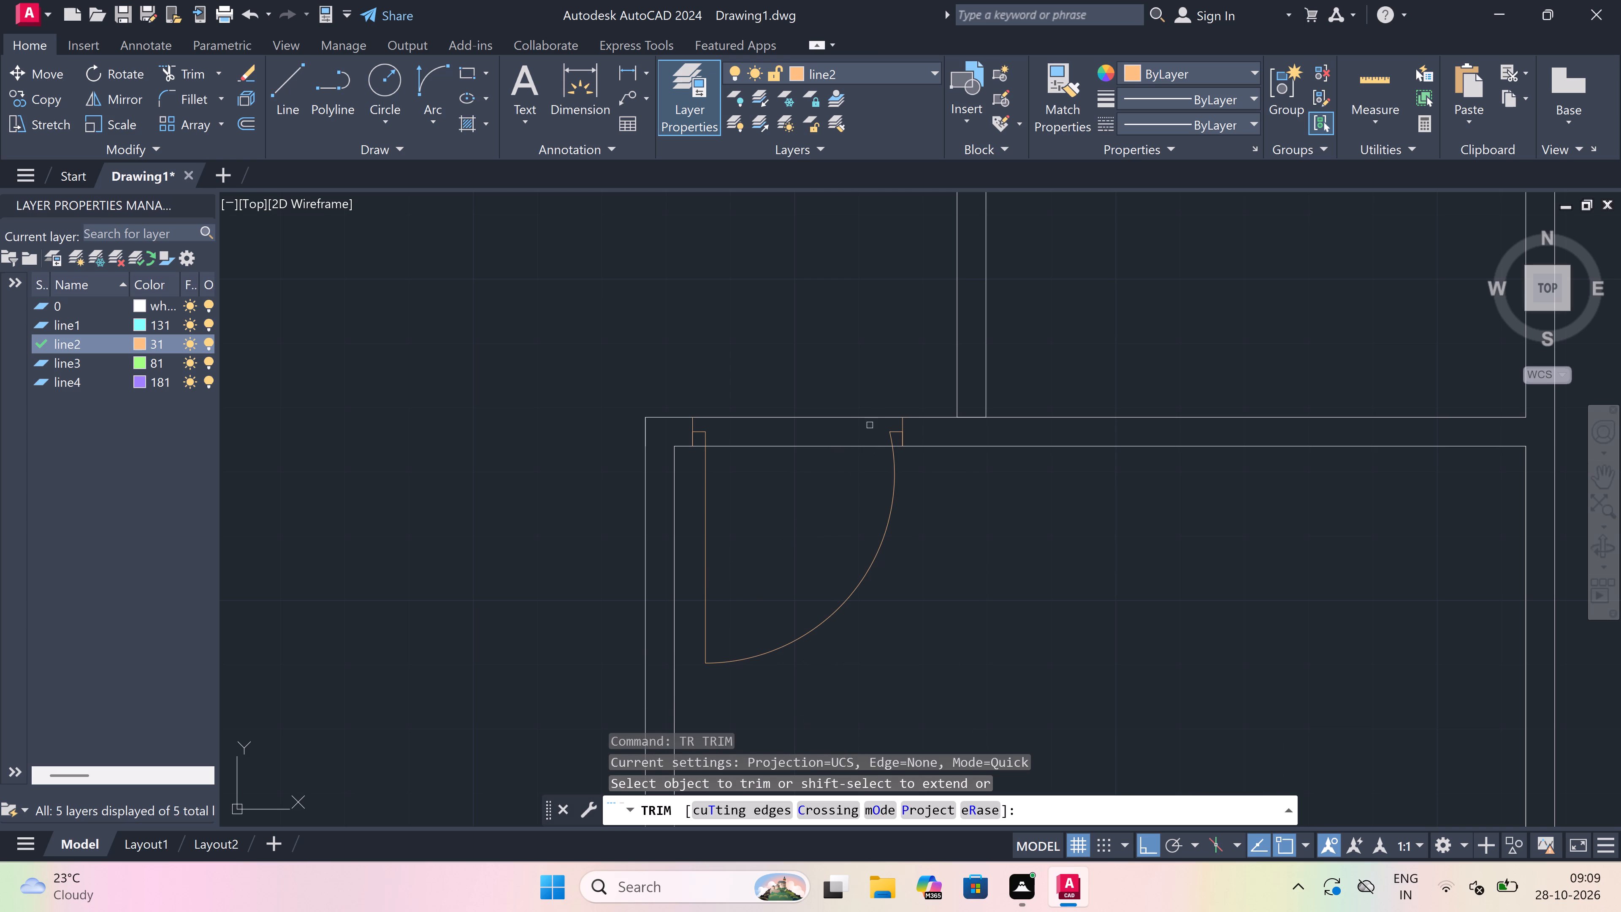
pyautogui.click(852, 402)
pyautogui.click(816, 475)
pyautogui.scroll(-3, 816, 475)
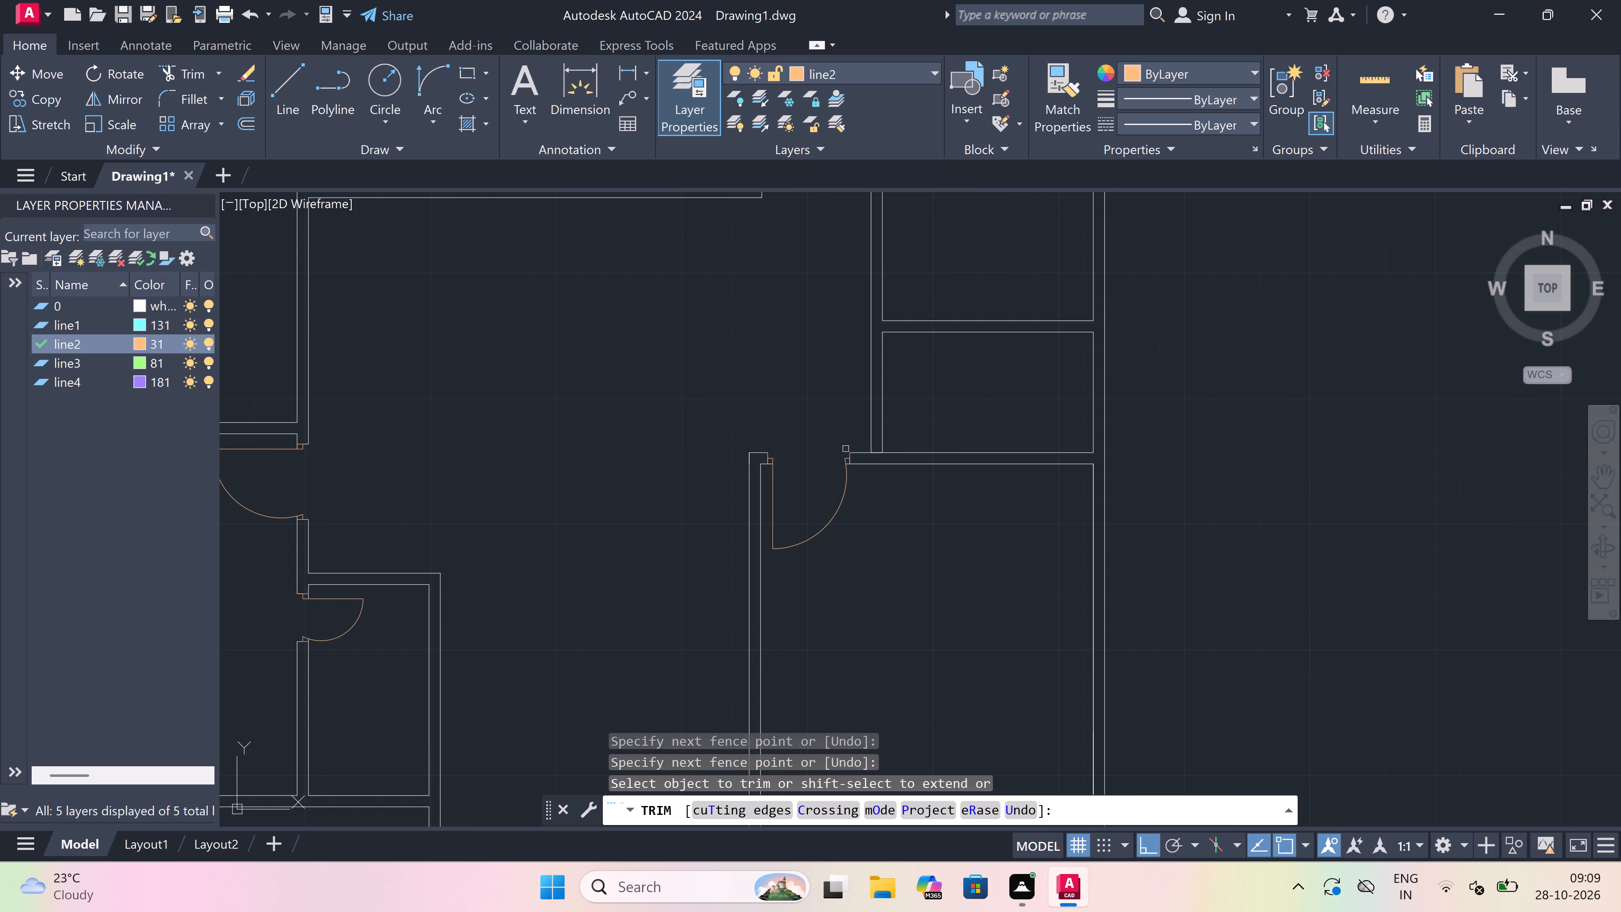
# Trim the southeast room's north wall line across the base of the partition to open the wall junction.
pyautogui.scroll(3, 884, 440)
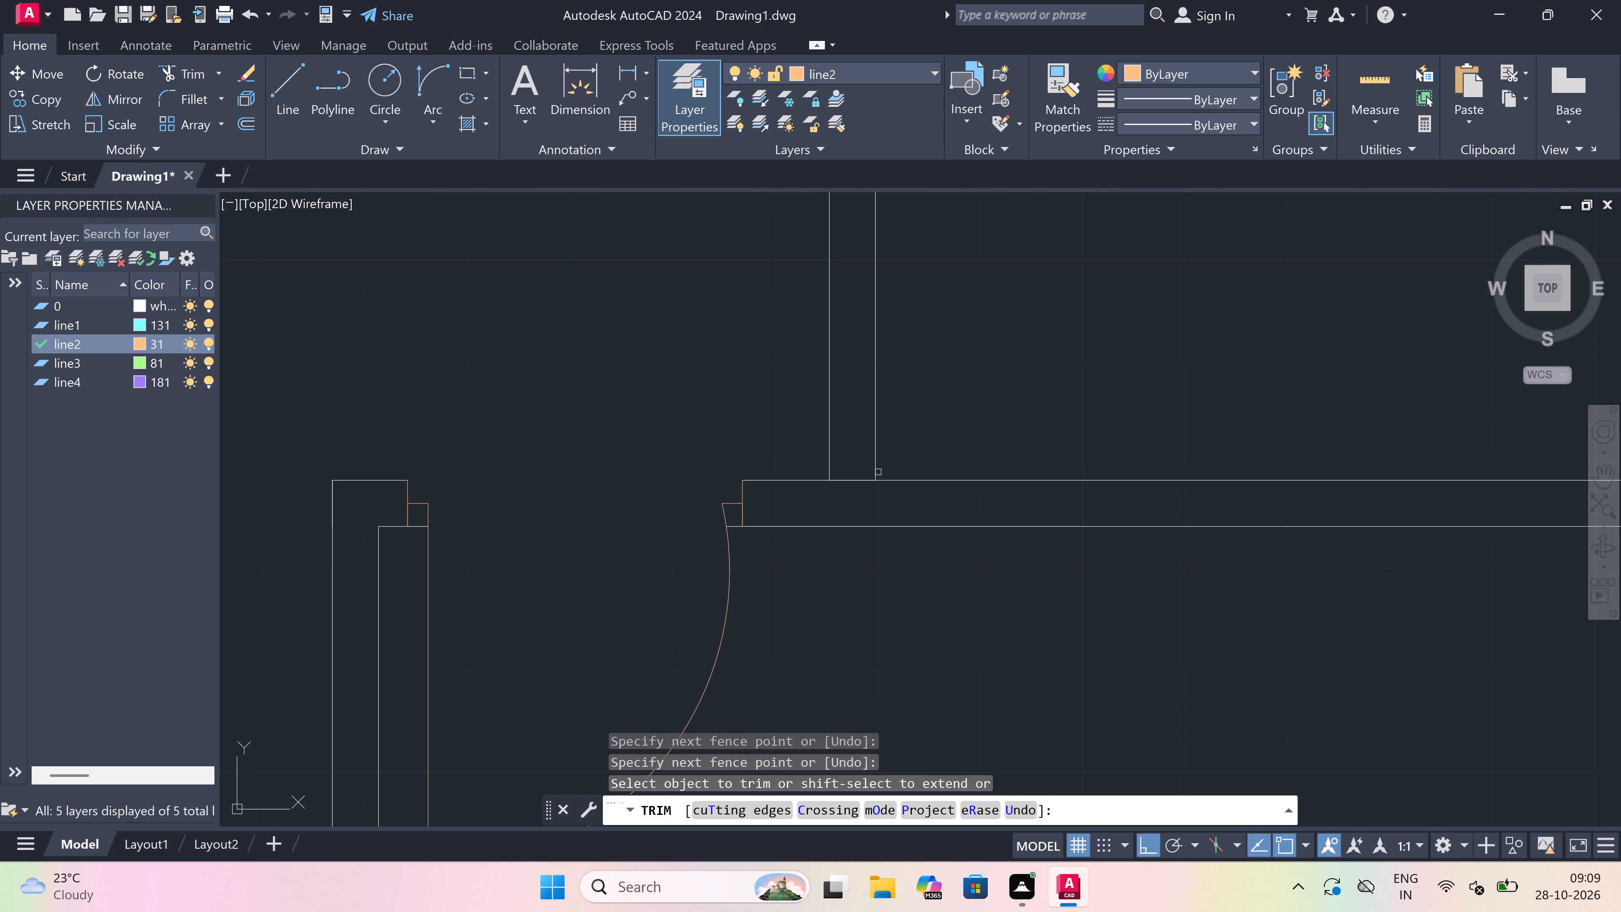
pyautogui.click(866, 472)
pyautogui.click(862, 497)
pyautogui.press('Escape')
# Draw a west jamb across the southeast room's north wall just east of the partition, with a 2" eastward return and 2' leaf northward.
pyautogui.write('l')
pyautogui.press('space')
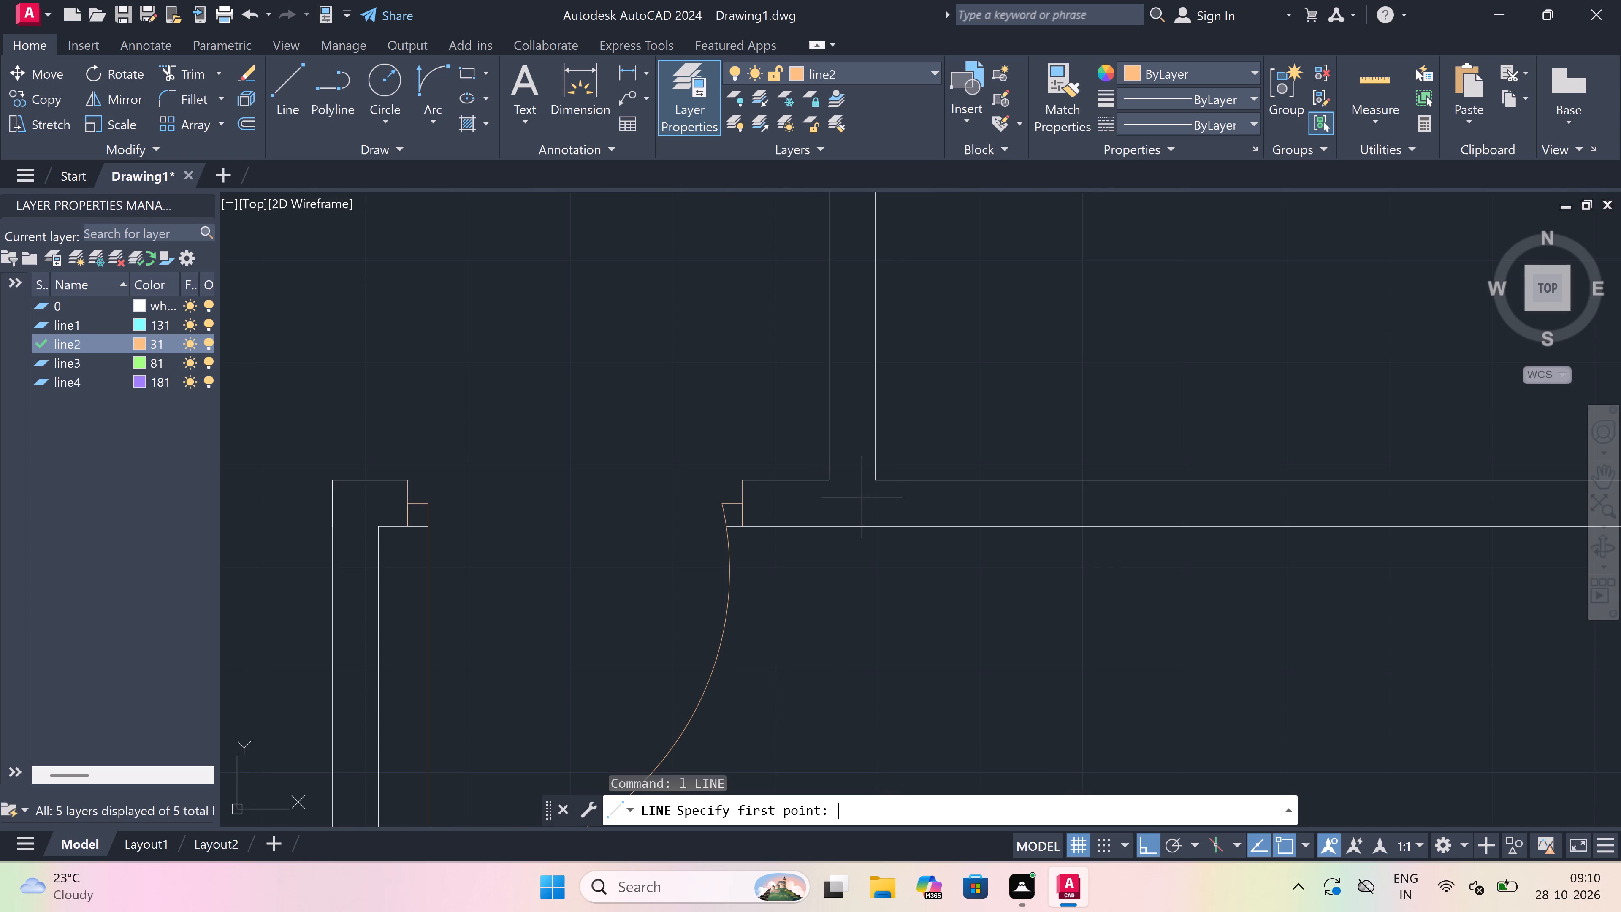
pyautogui.scroll(-2, 862, 497)
pyautogui.scroll(-1, 770, 546)
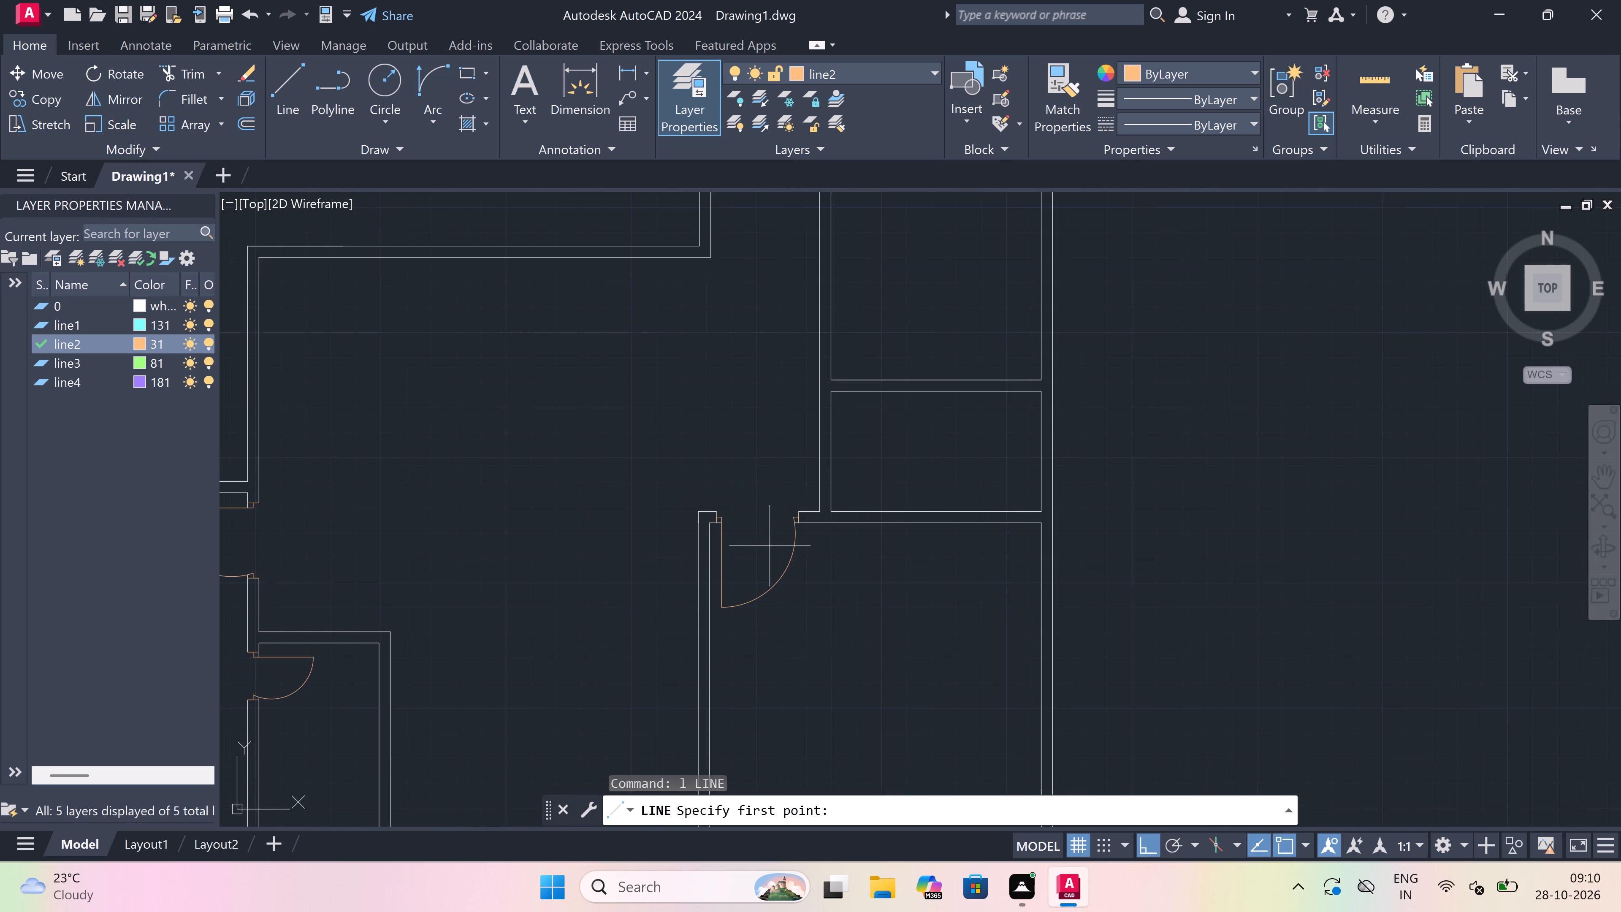
pyautogui.scroll(2, 861, 523)
pyautogui.scroll(1, 818, 482)
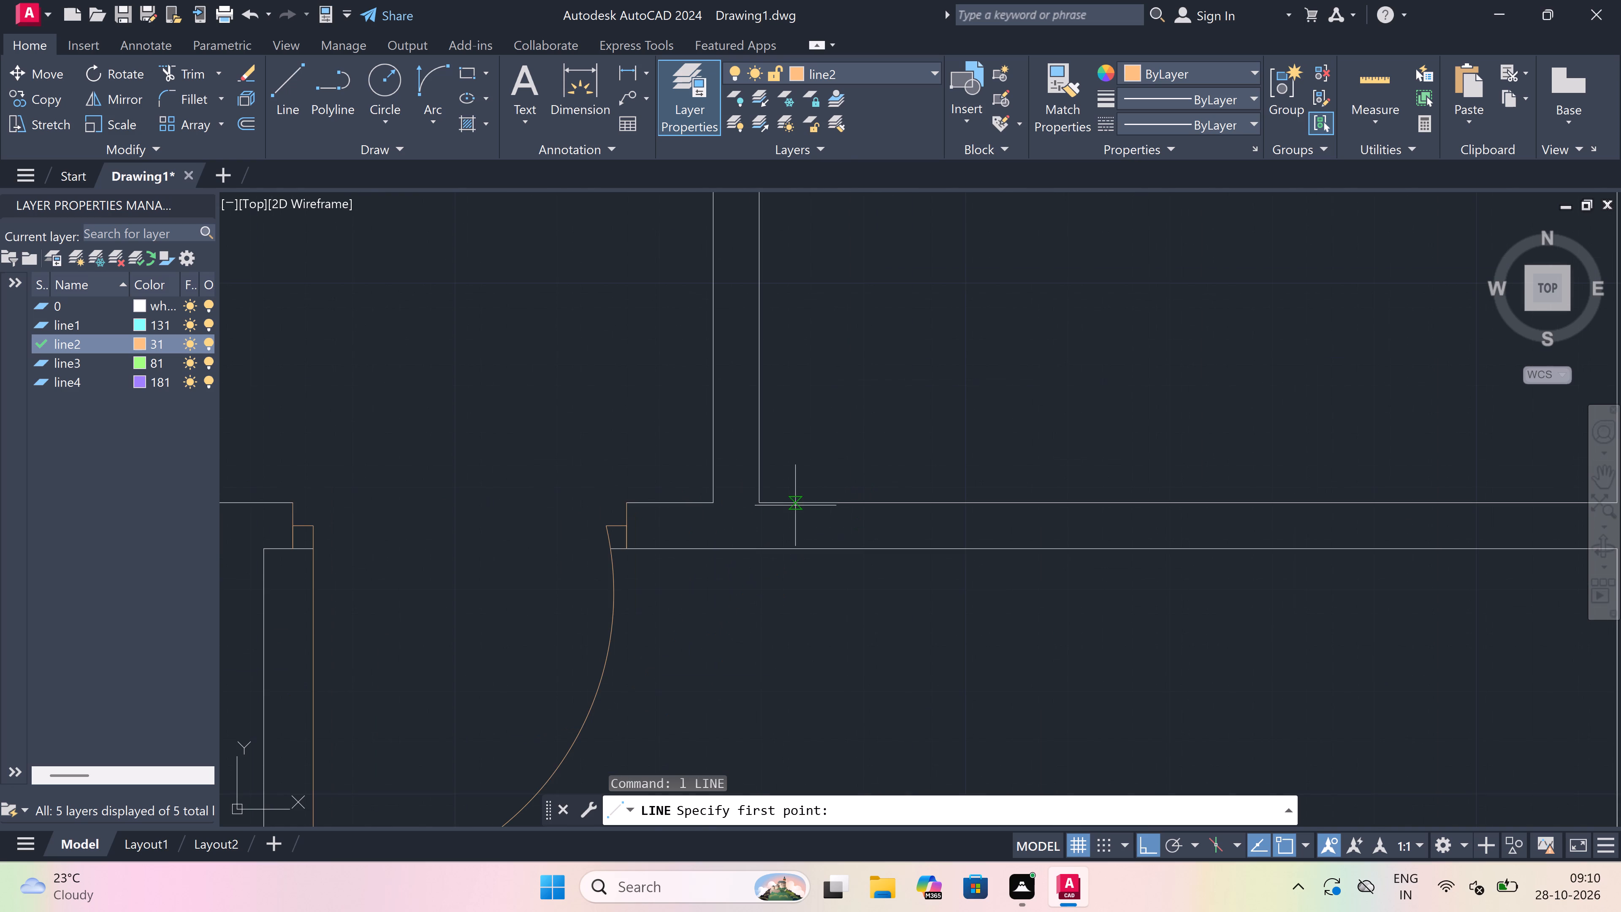
pyautogui.click(797, 505)
pyautogui.click(799, 542)
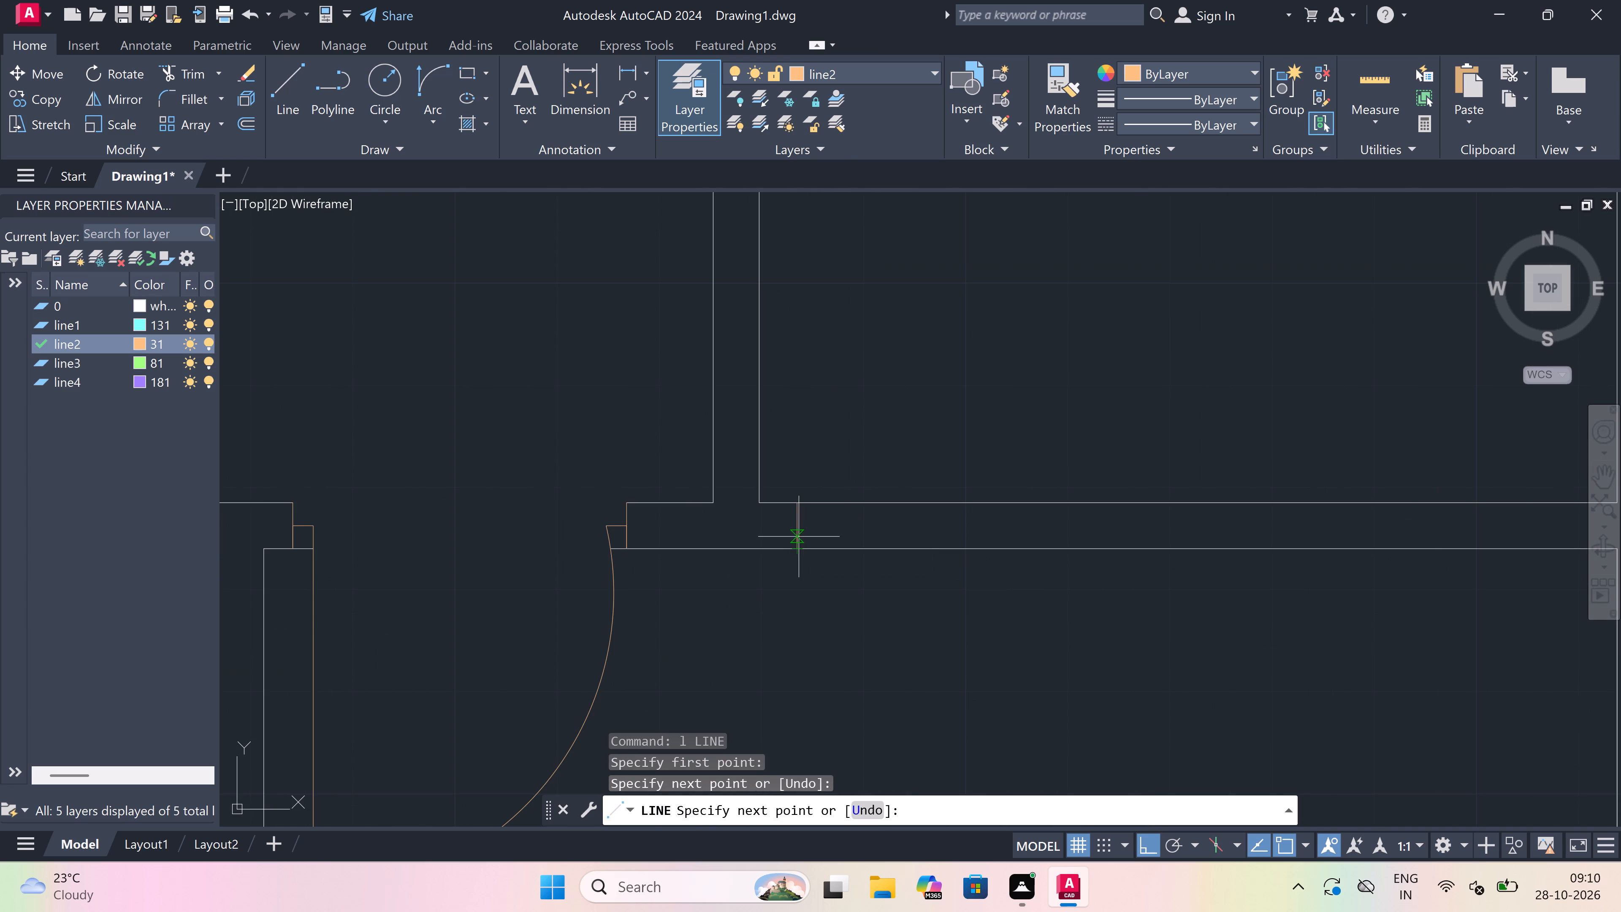
pyautogui.click(798, 522)
pyautogui.scroll(2, 801, 521)
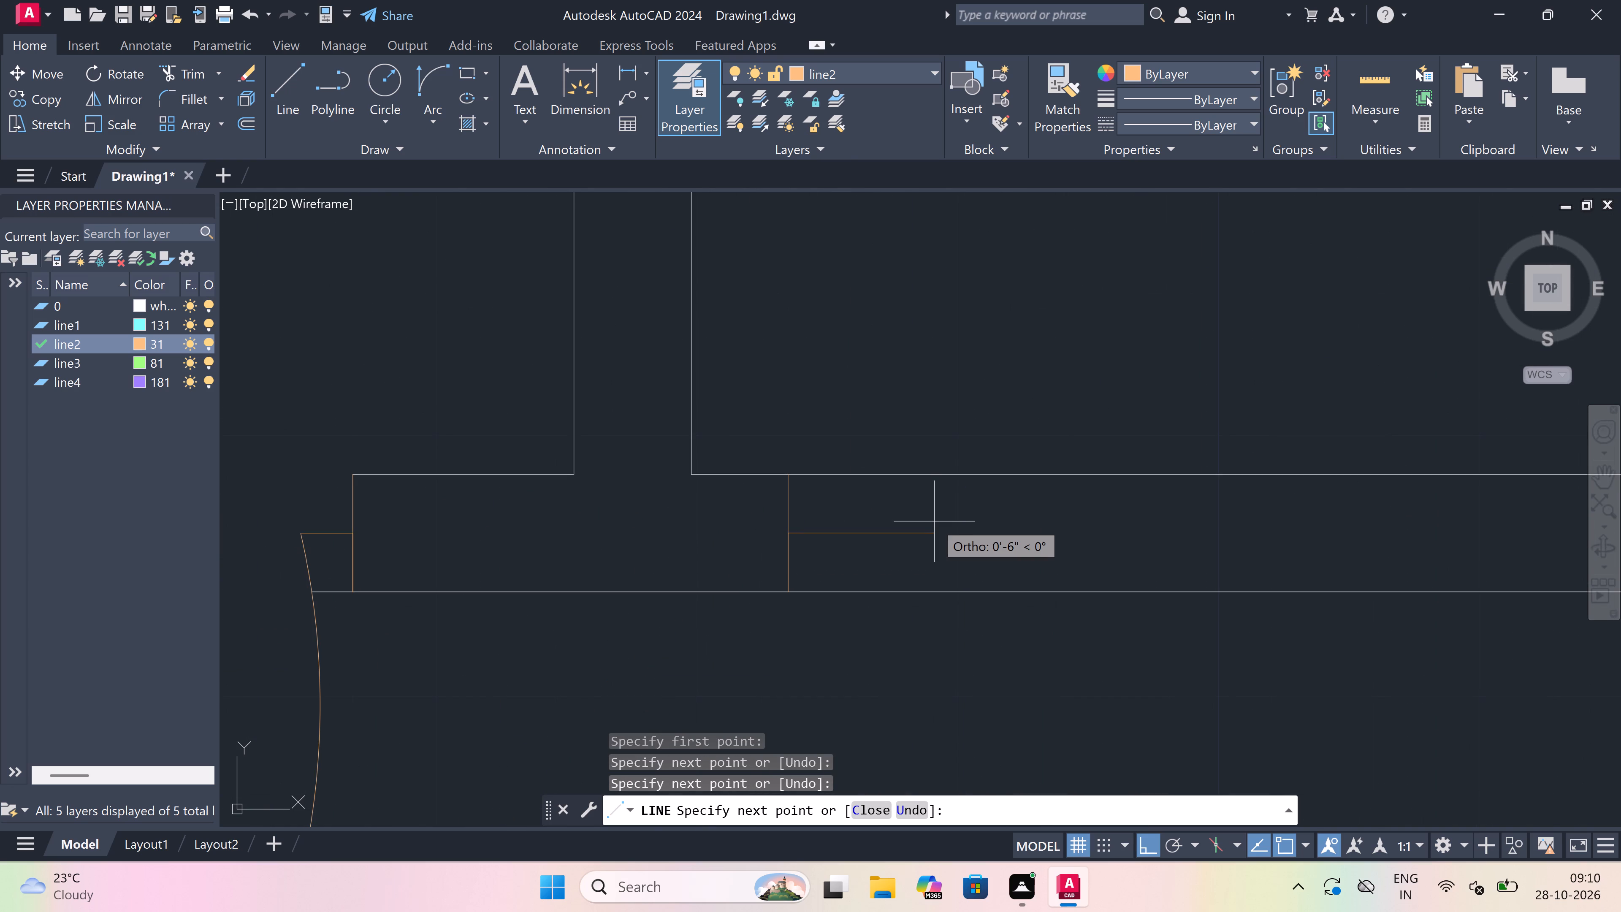
pyautogui.press('2')
pyautogui.write('"')
pyautogui.press('space')
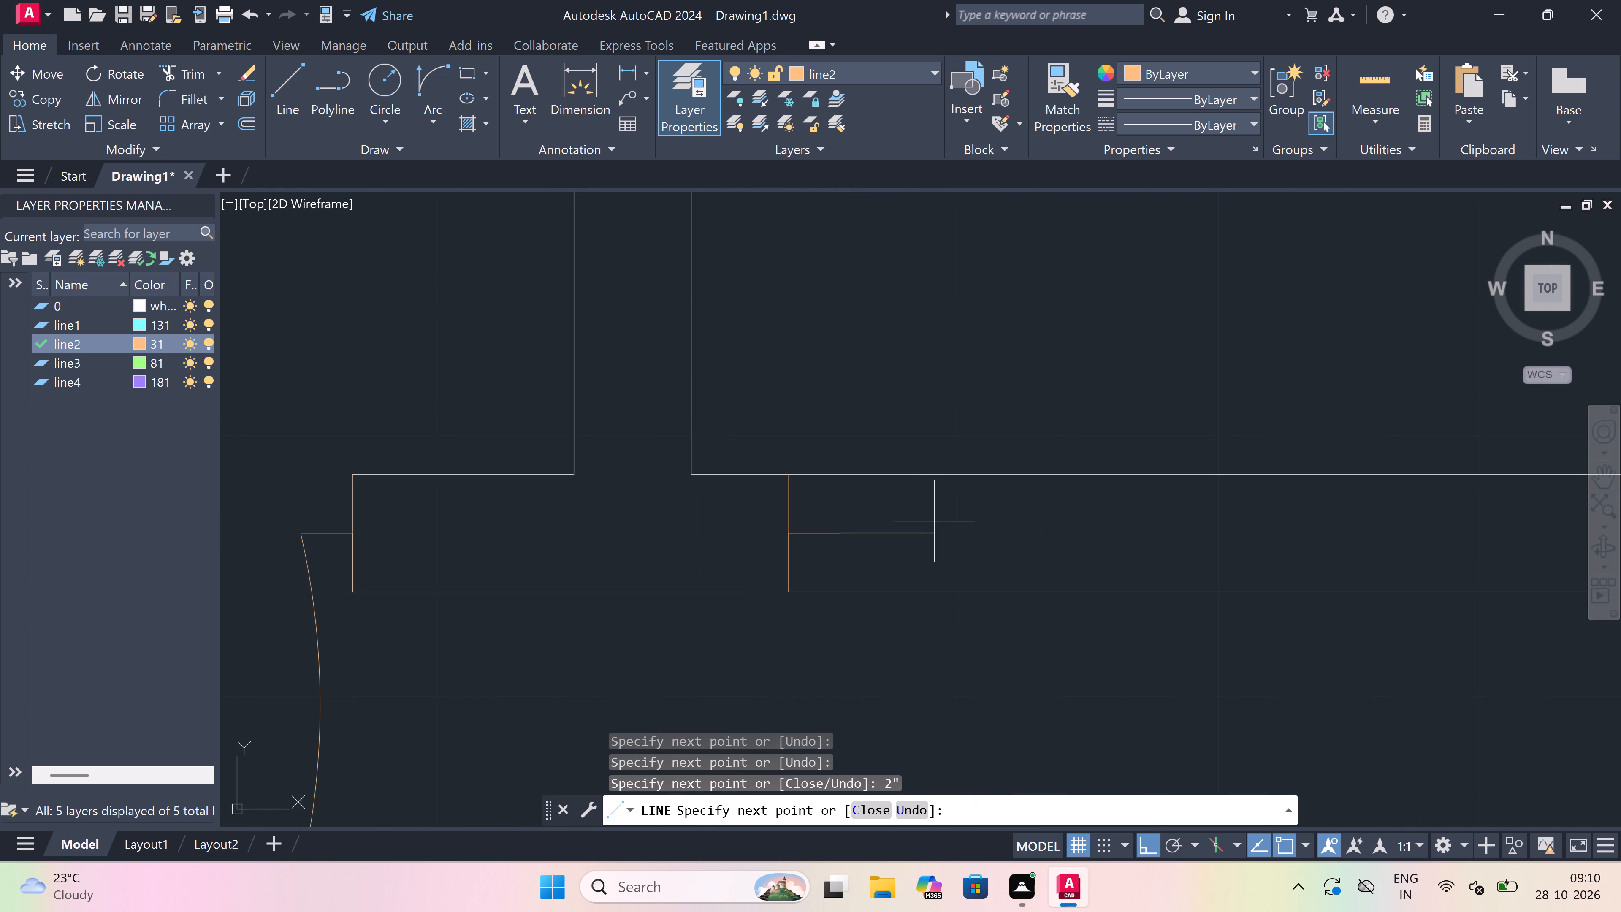
pyautogui.write("2'")
pyautogui.press('space')
pyautogui.press('Escape')
# Draw the east jamb line across the same wall, with a 2" return westward from mid-wall.
pyautogui.press('space')
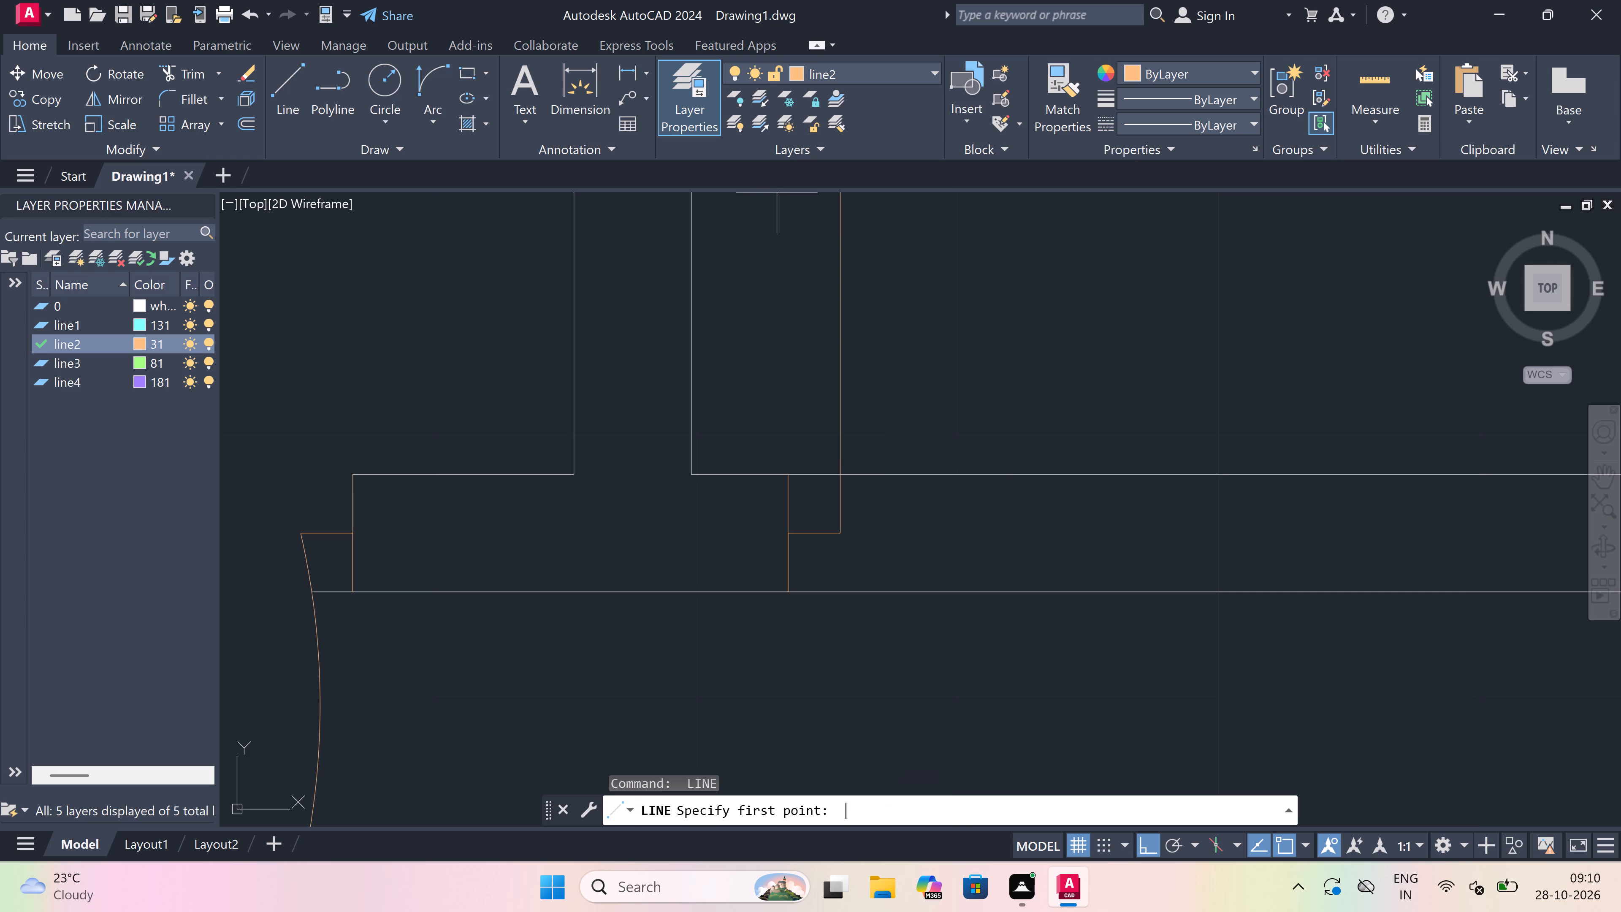
pyautogui.scroll(-1, 776, 191)
pyautogui.scroll(-3, 667, 452)
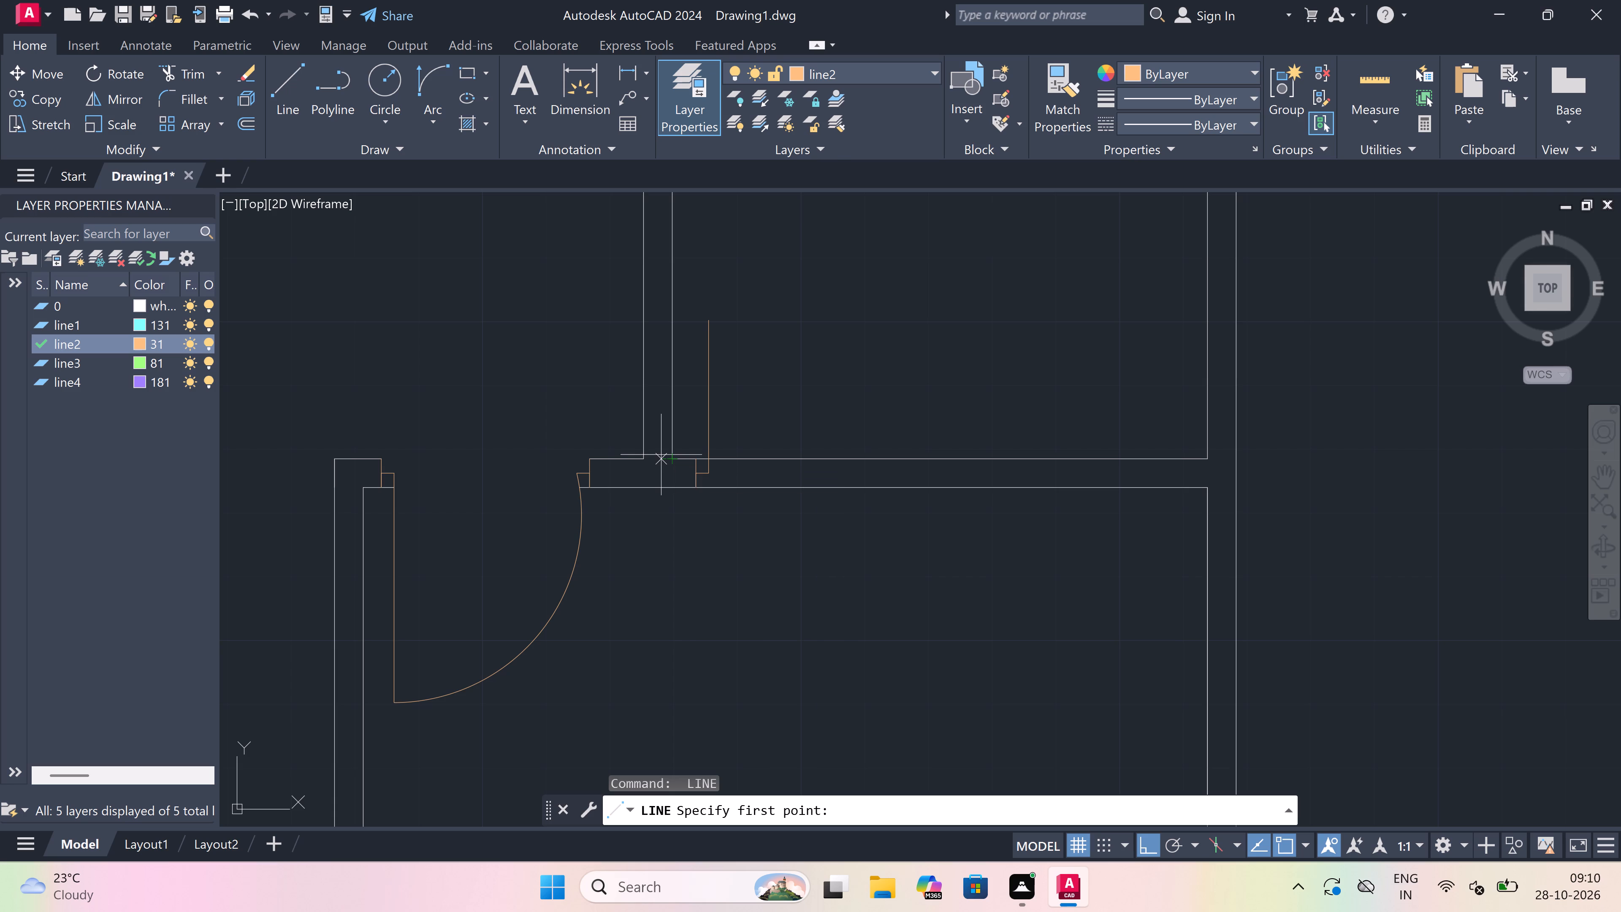
pyautogui.scroll(1, 843, 458)
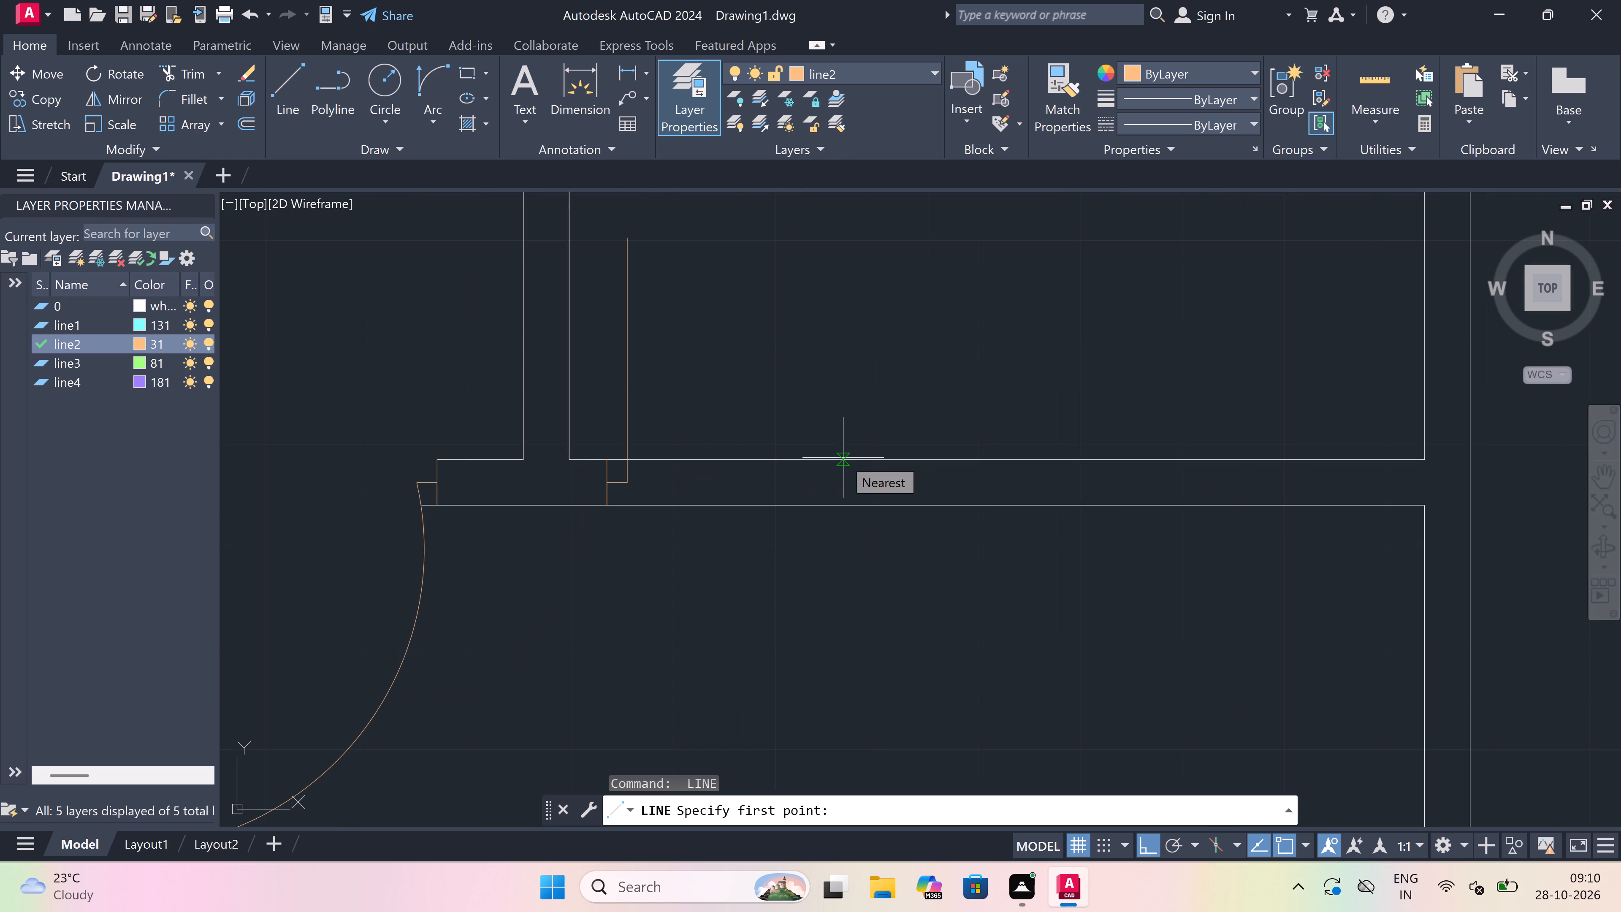
pyautogui.click(843, 458)
pyautogui.click(842, 509)
pyautogui.moveTo(848, 485); pyautogui.dragTo(840, 485)
pyautogui.press('2')
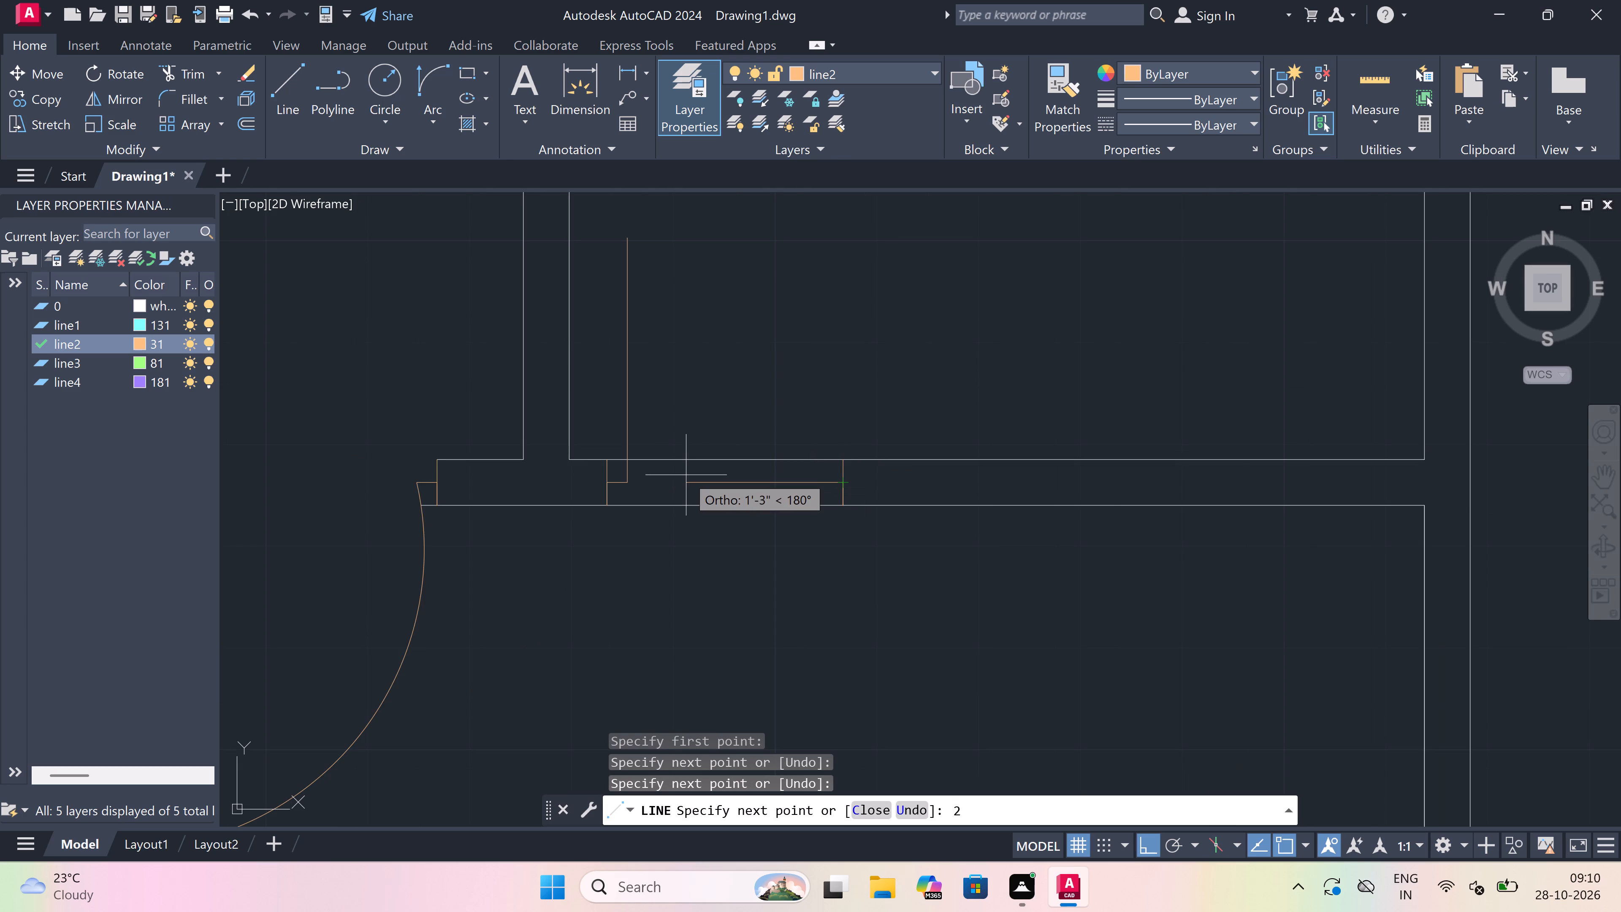
pyautogui.write('"')
pyautogui.press('space')
pyautogui.press('Escape')
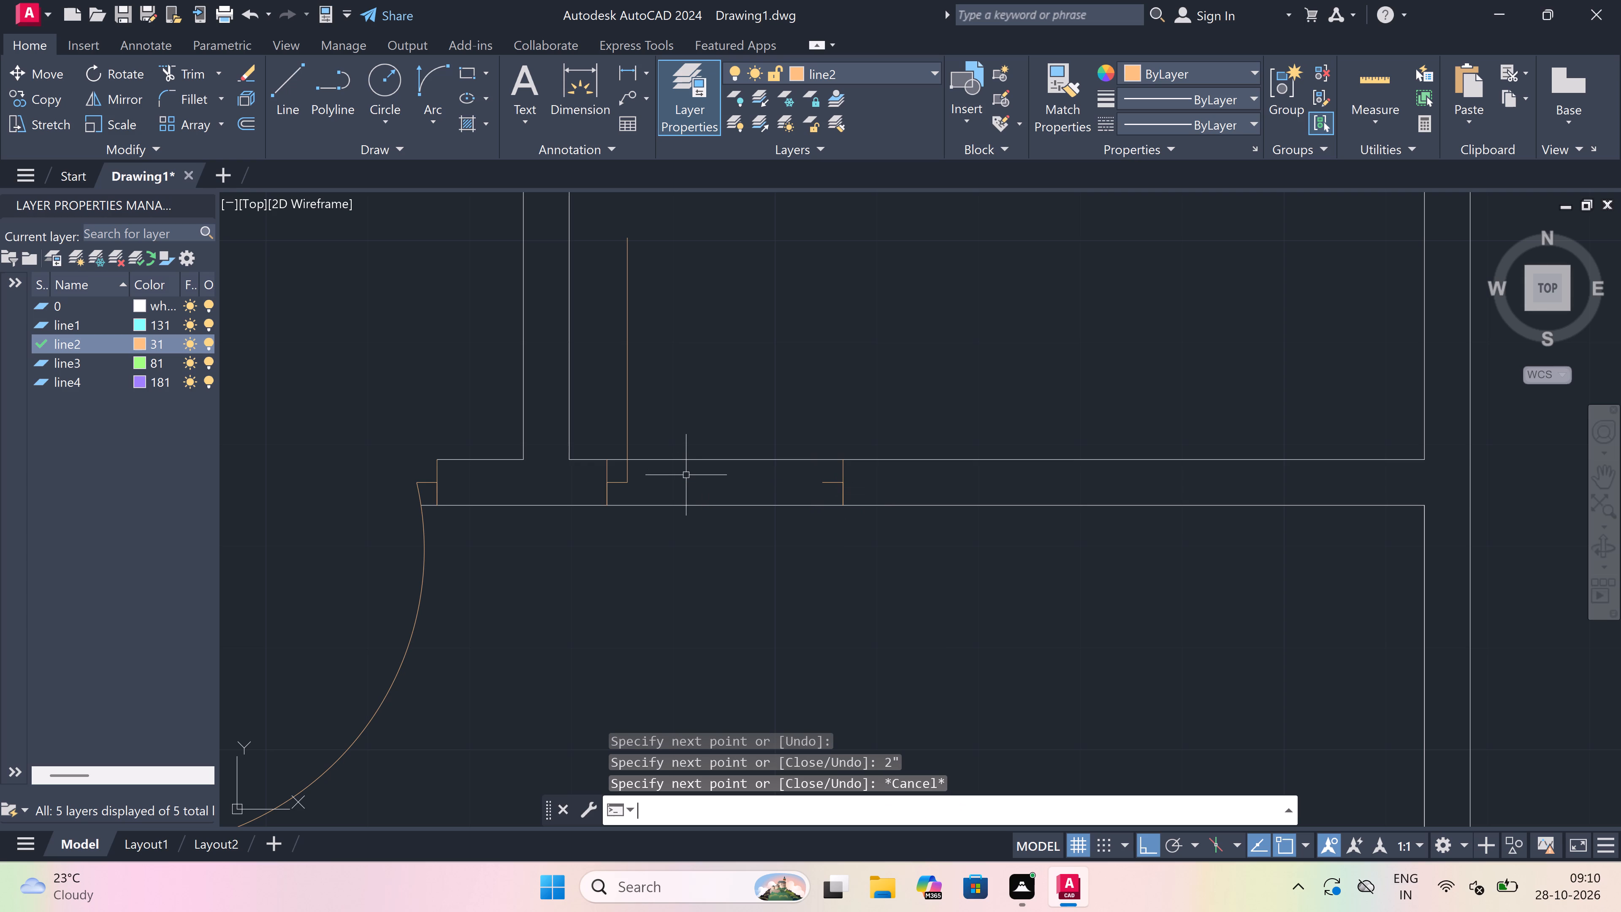
# Draw the swing arc from the 2' leaf's north end to the tip of the east jamb's return.
pyautogui.click(427, 83)
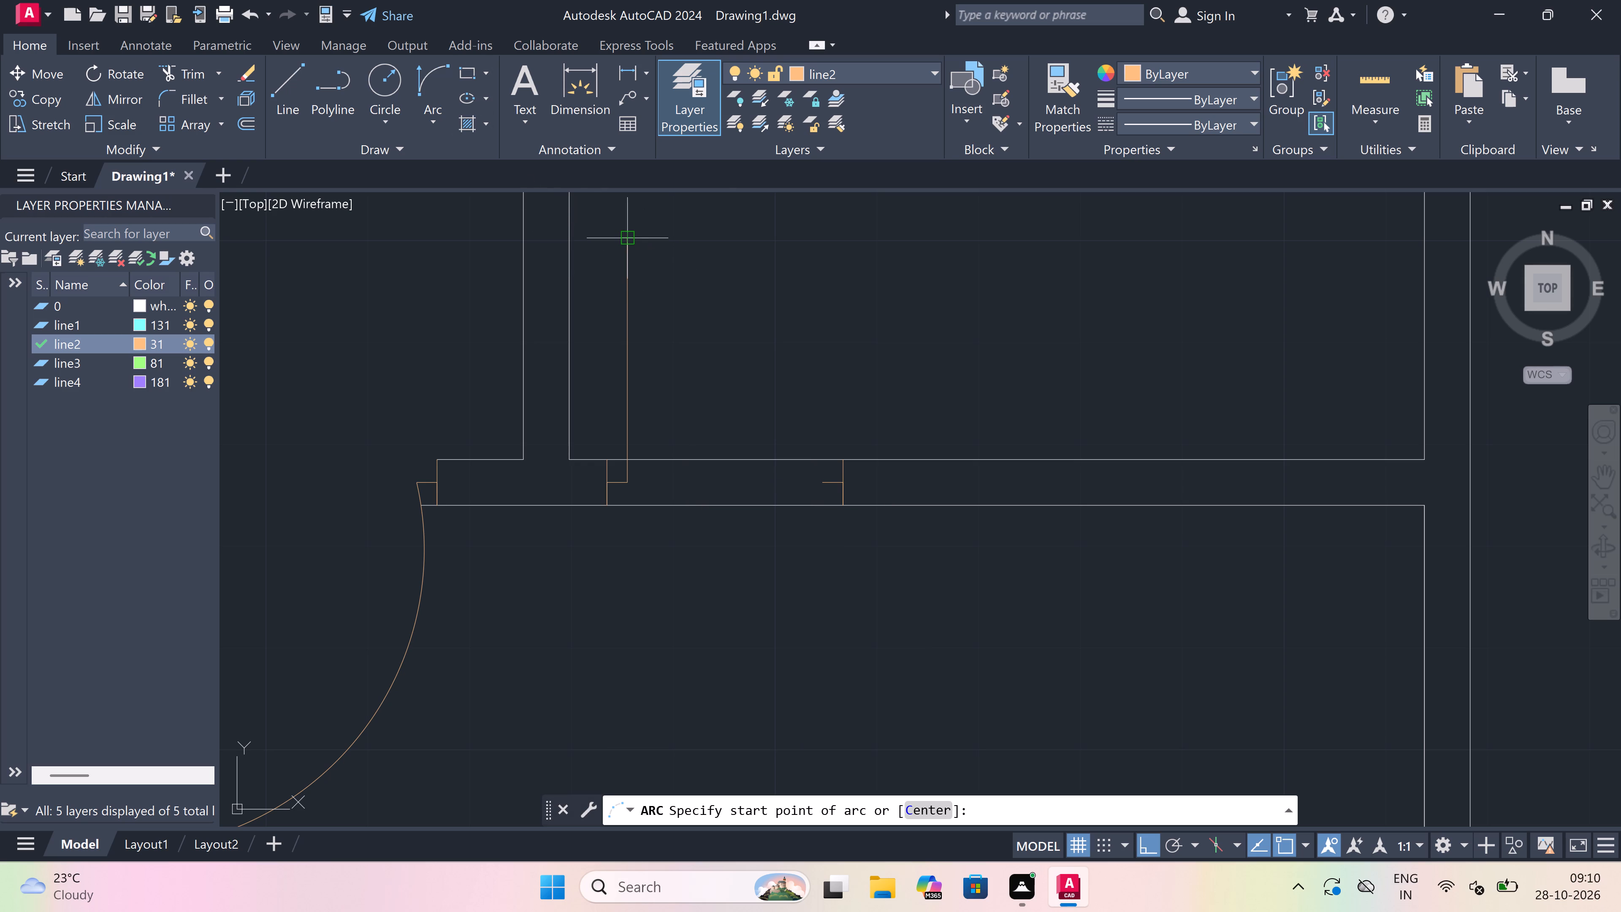
pyautogui.moveTo(630, 239); pyautogui.dragTo(637, 253)
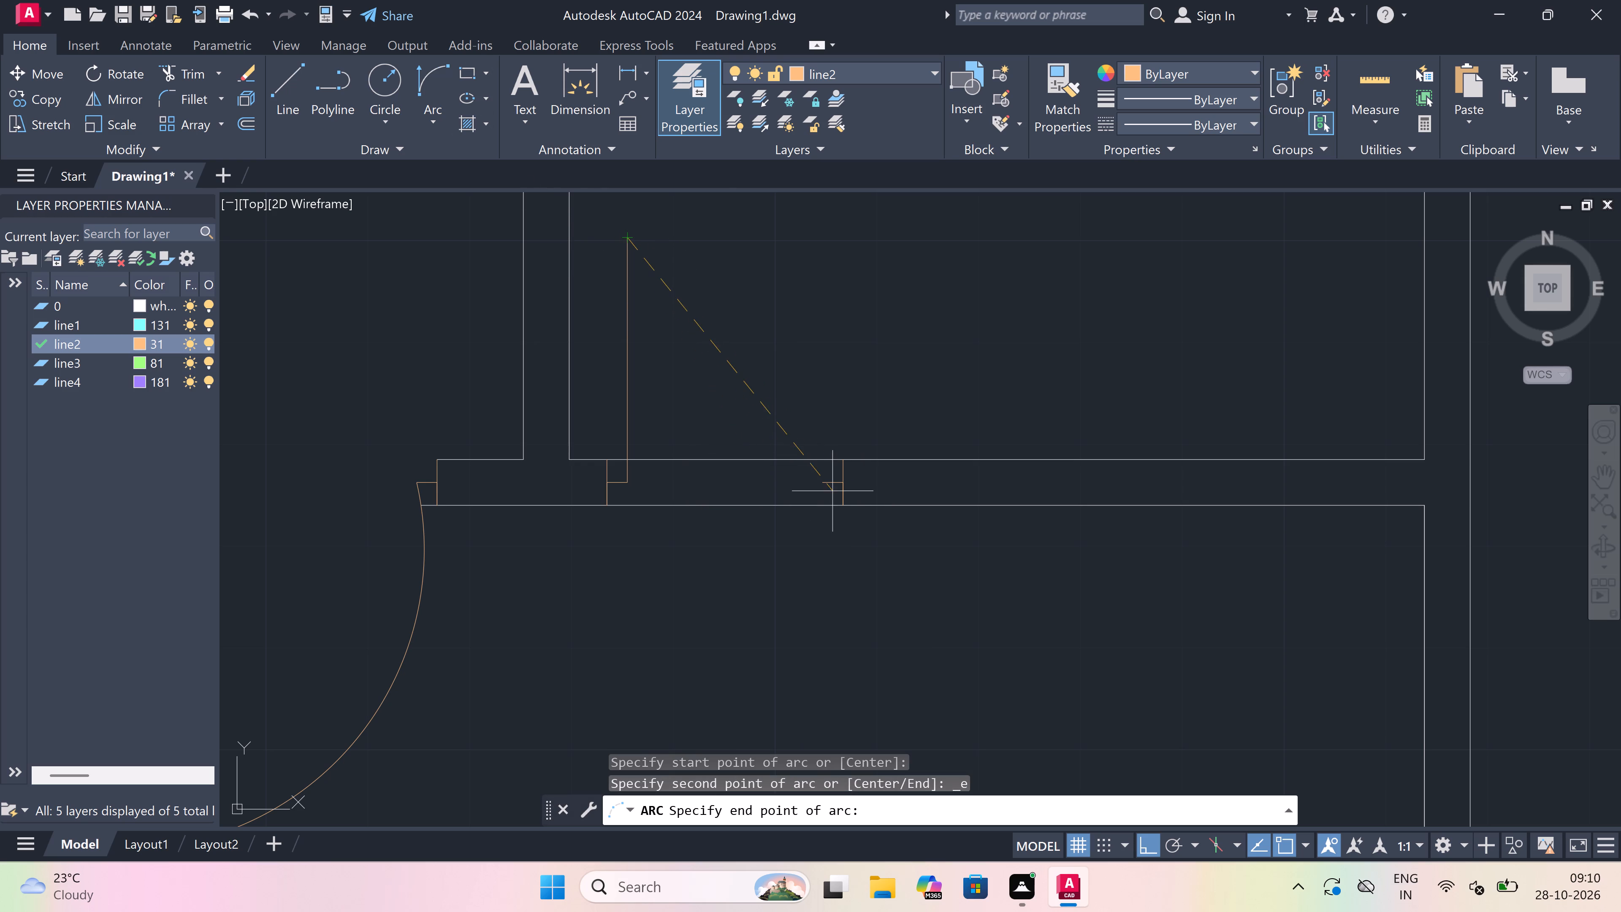
pyautogui.moveTo(821, 485); pyautogui.dragTo(829, 461)
pyautogui.click(882, 356)
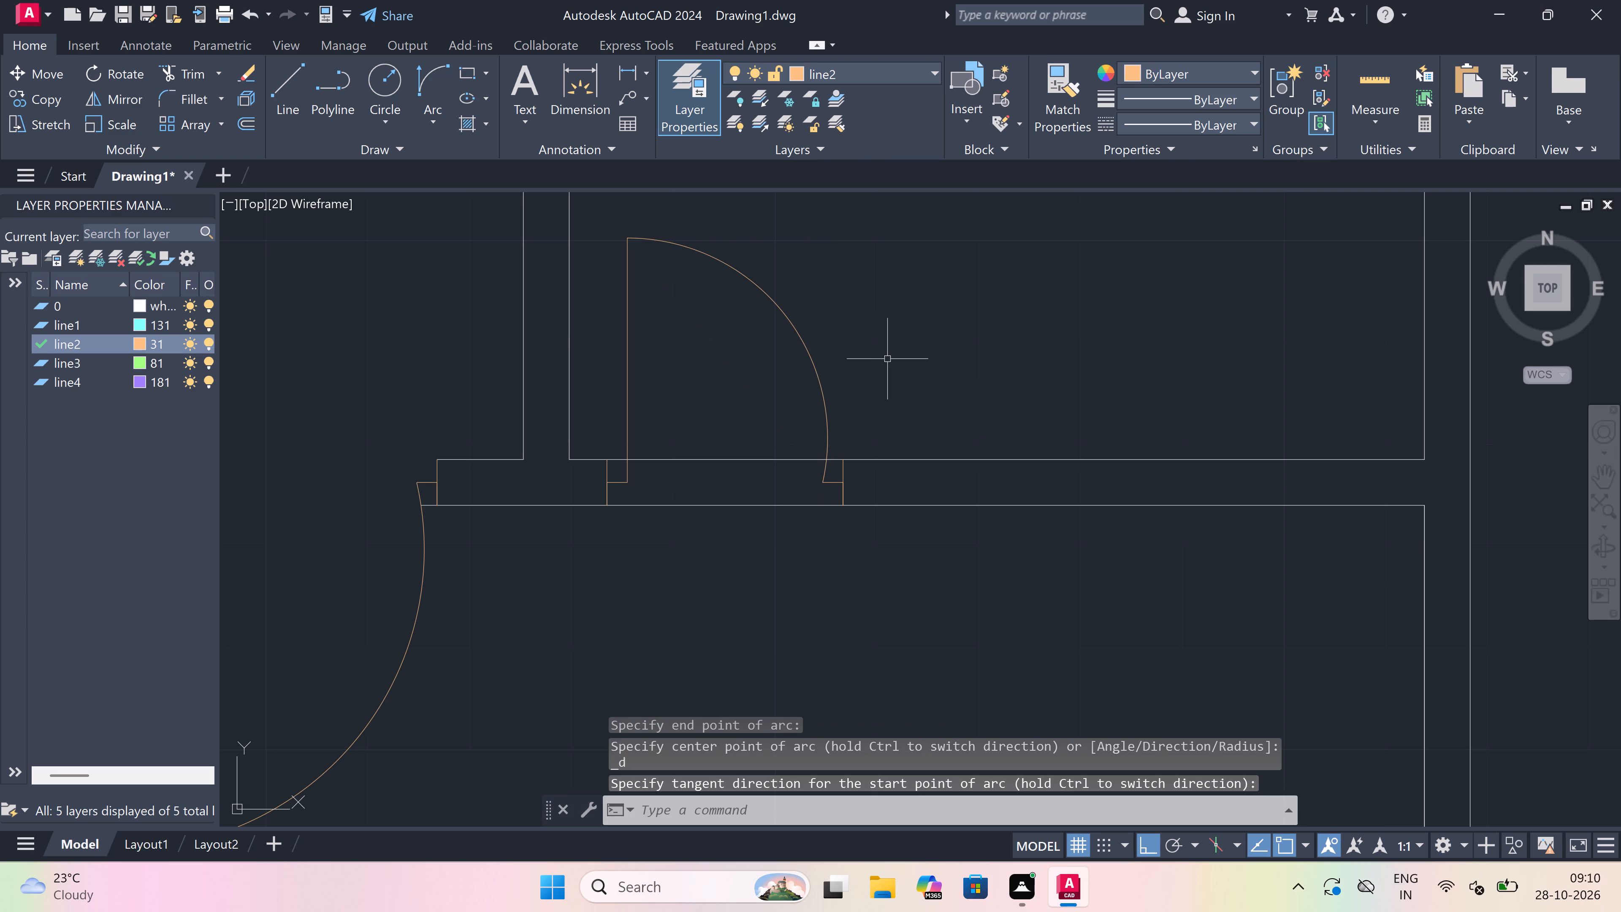
# Trim both wall lines between the two jambs to open the doorway into the small room north of the southeast room.
pyautogui.write('tr')
pyautogui.press('space')
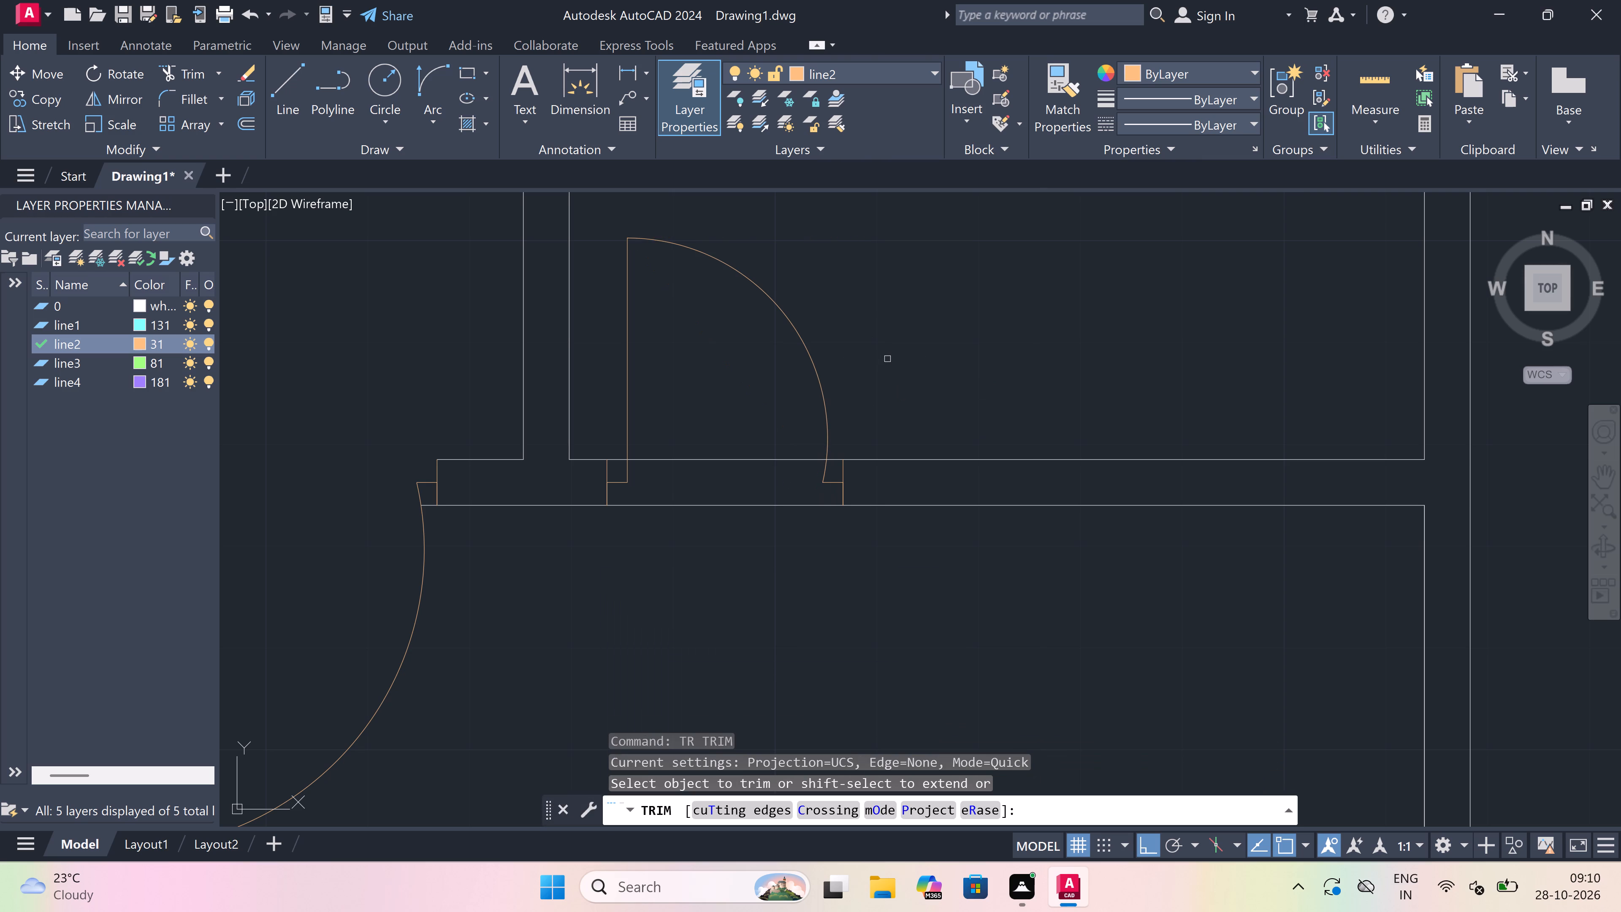
pyautogui.click(757, 425)
pyautogui.click(699, 597)
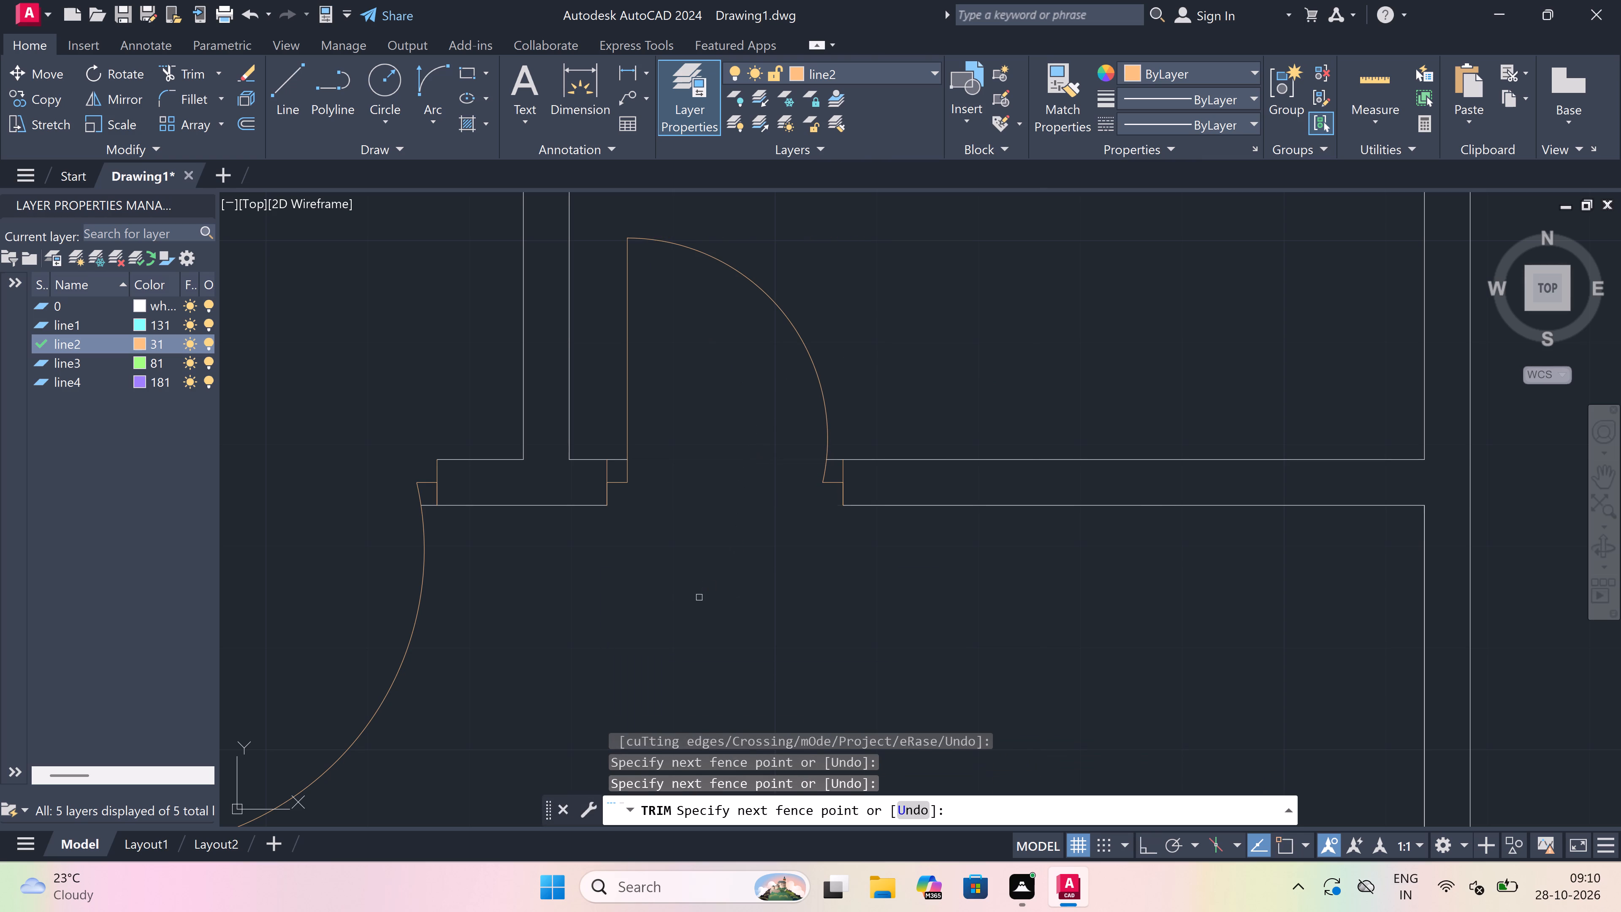
pyautogui.press('Escape')
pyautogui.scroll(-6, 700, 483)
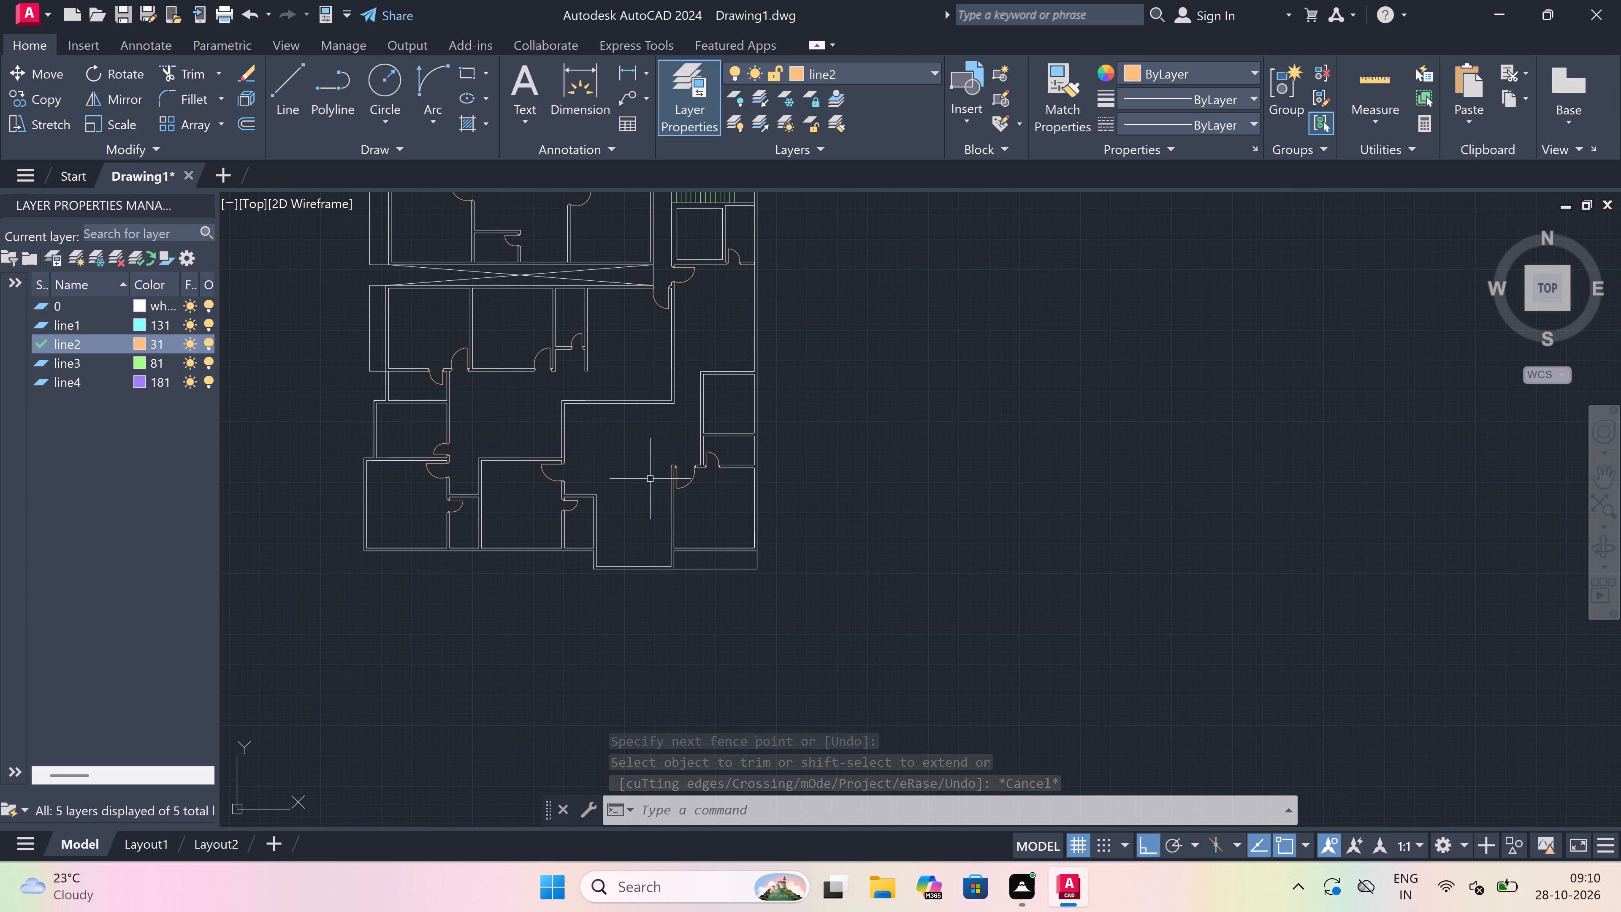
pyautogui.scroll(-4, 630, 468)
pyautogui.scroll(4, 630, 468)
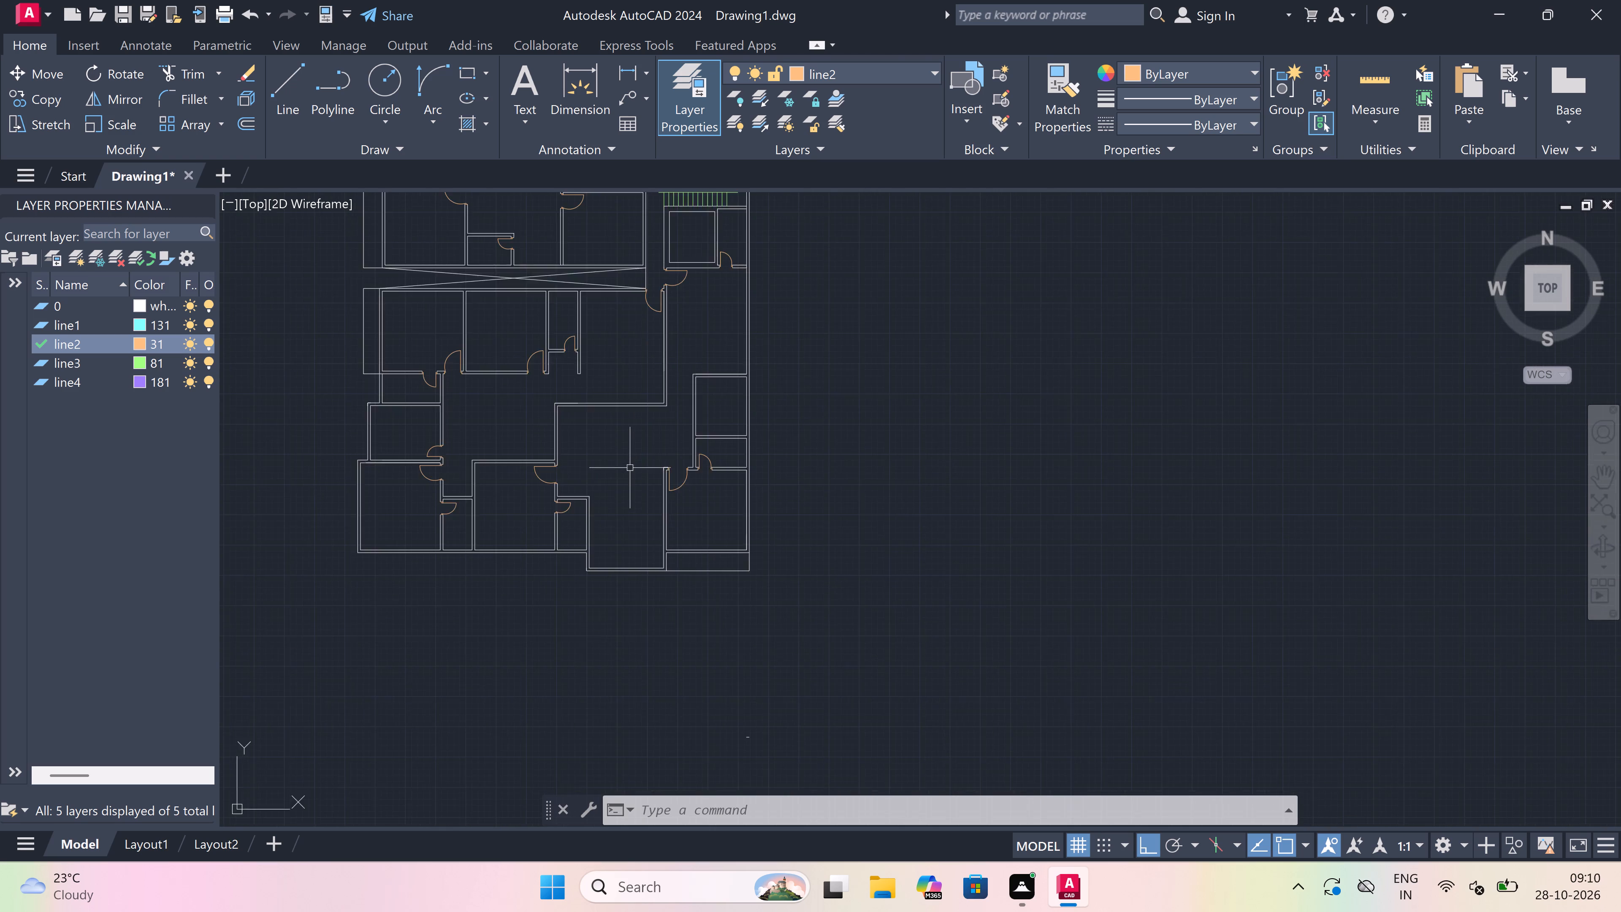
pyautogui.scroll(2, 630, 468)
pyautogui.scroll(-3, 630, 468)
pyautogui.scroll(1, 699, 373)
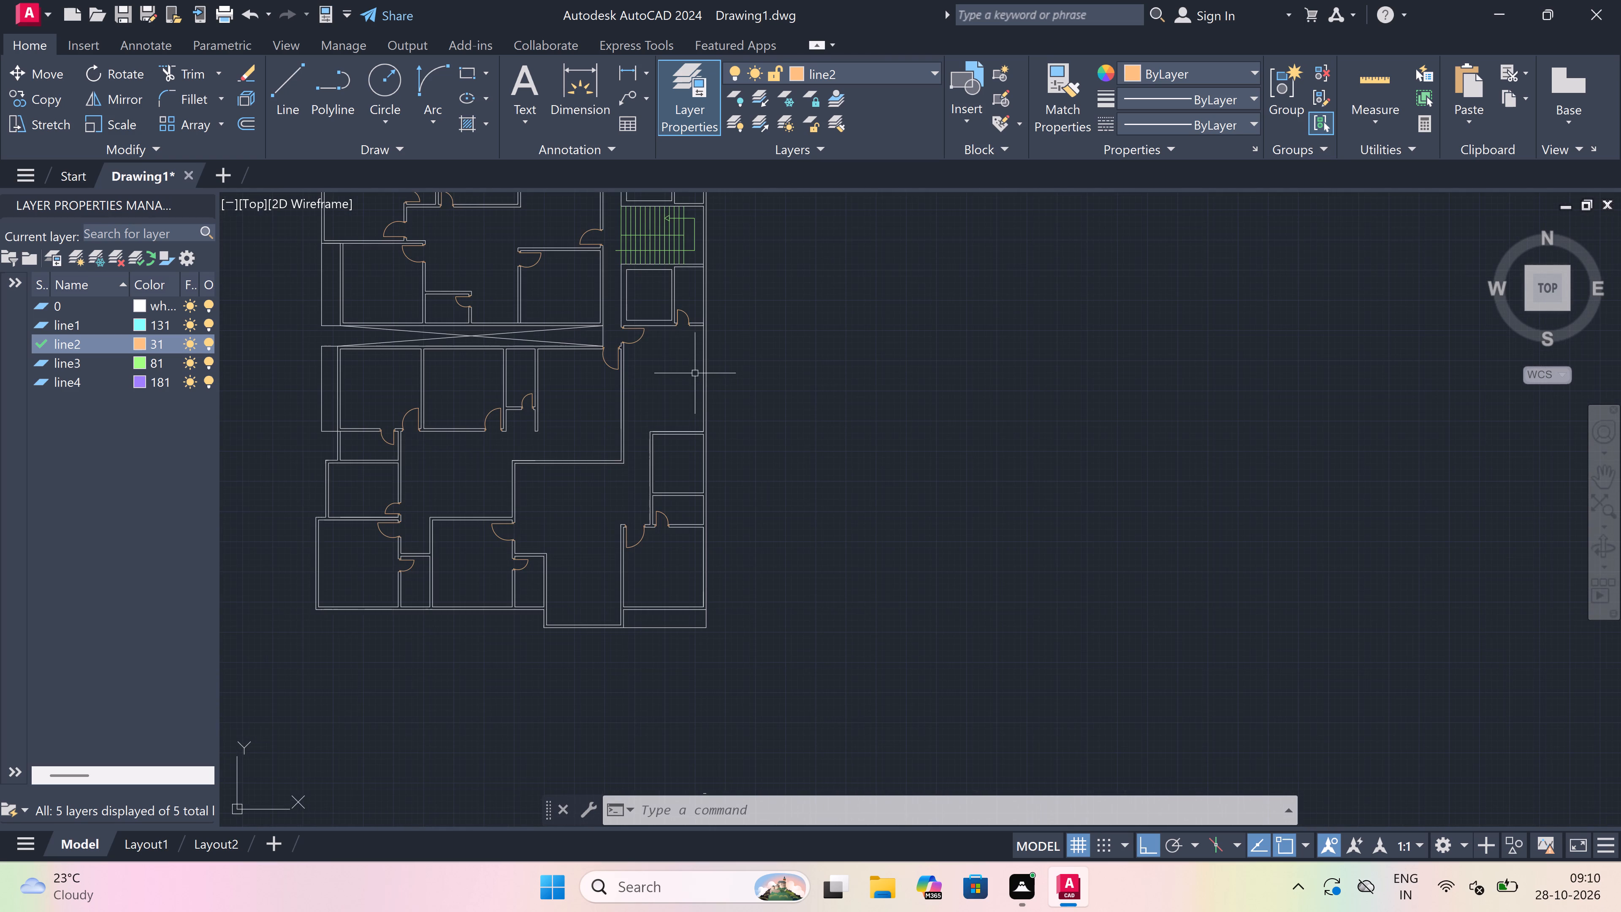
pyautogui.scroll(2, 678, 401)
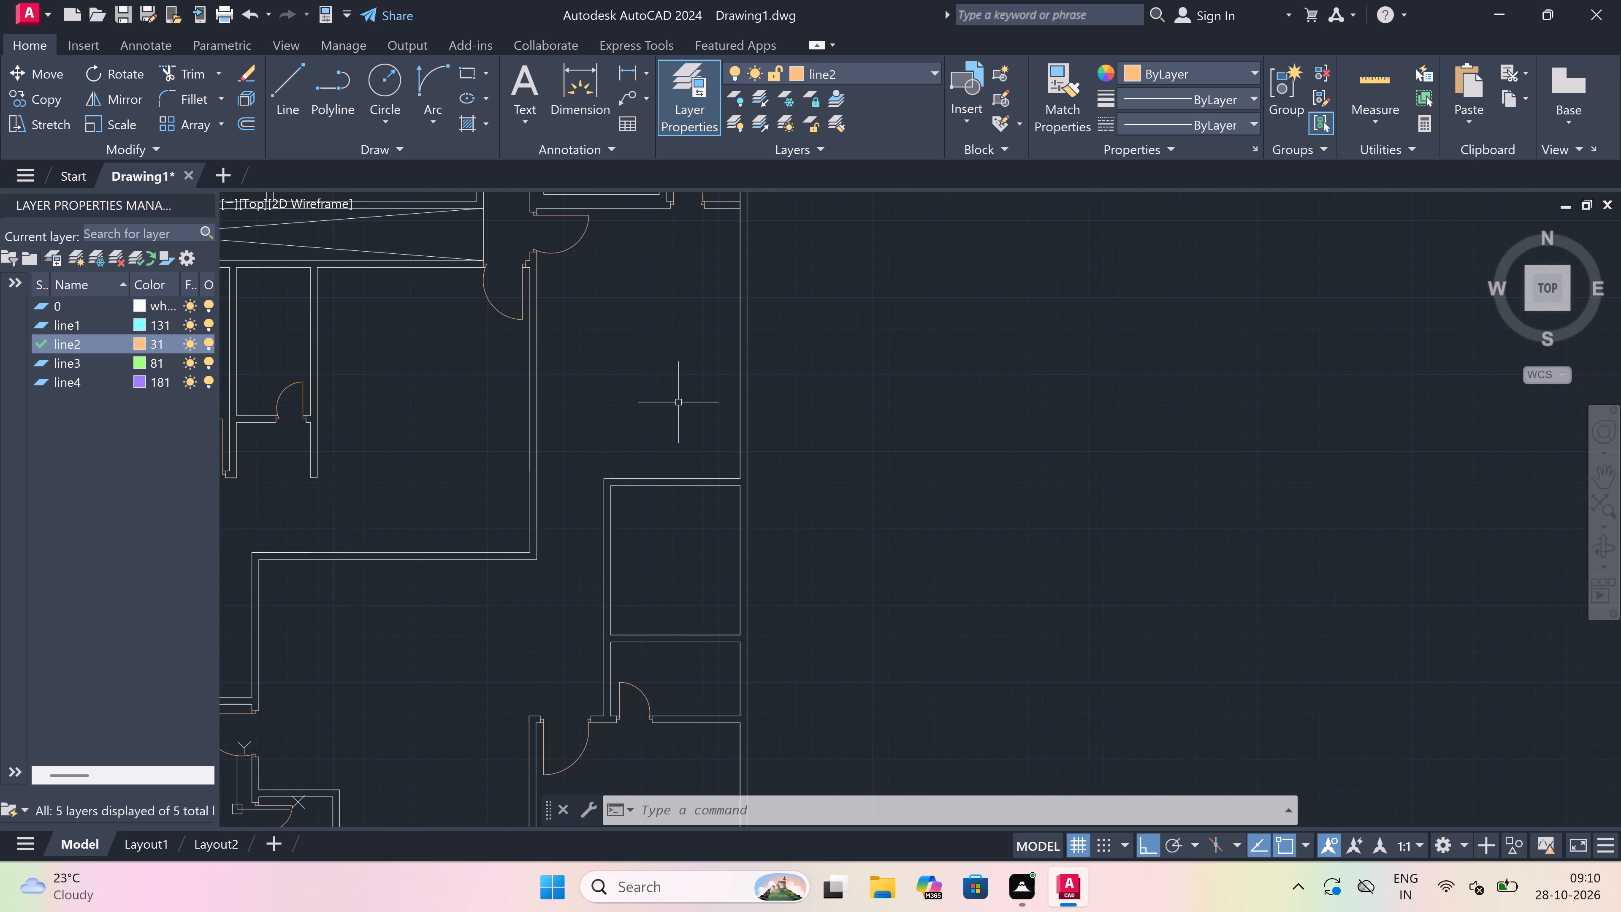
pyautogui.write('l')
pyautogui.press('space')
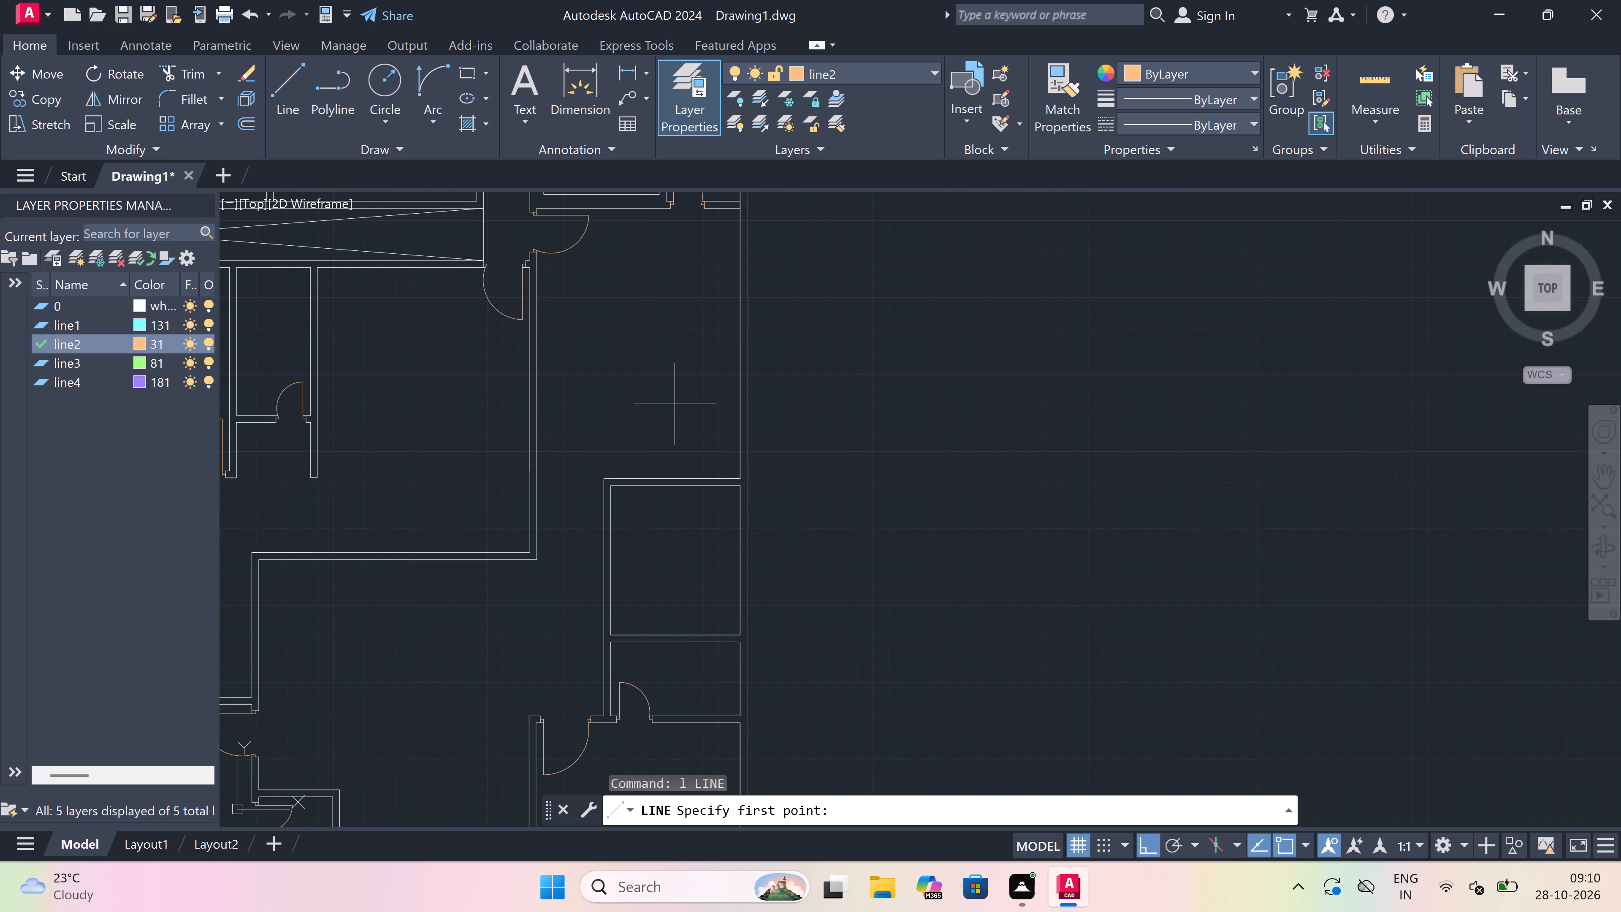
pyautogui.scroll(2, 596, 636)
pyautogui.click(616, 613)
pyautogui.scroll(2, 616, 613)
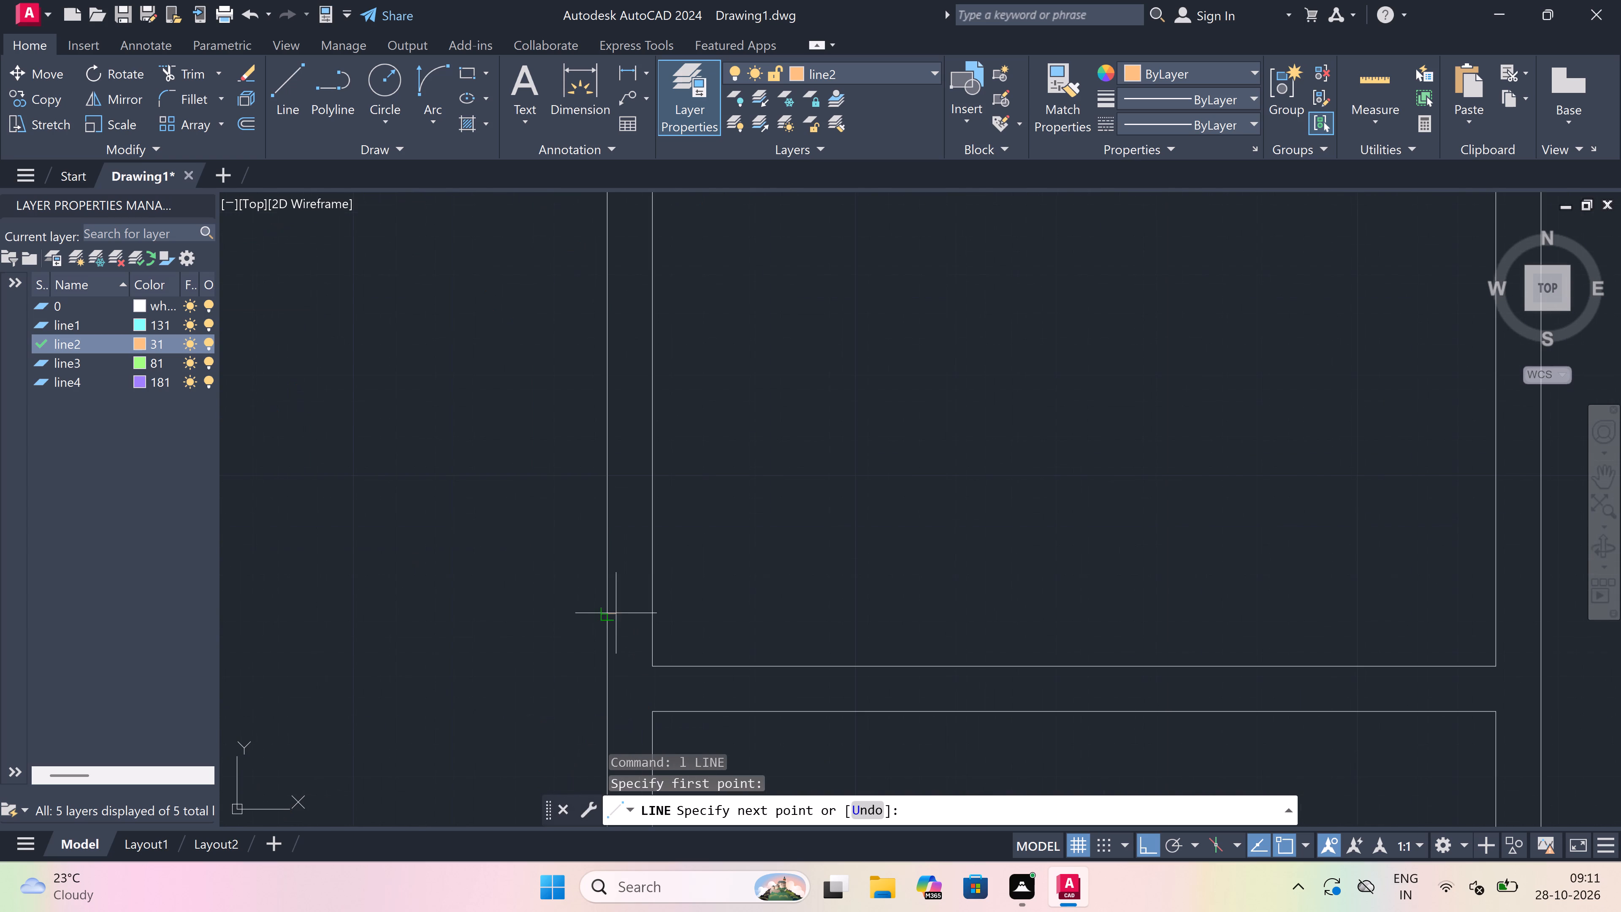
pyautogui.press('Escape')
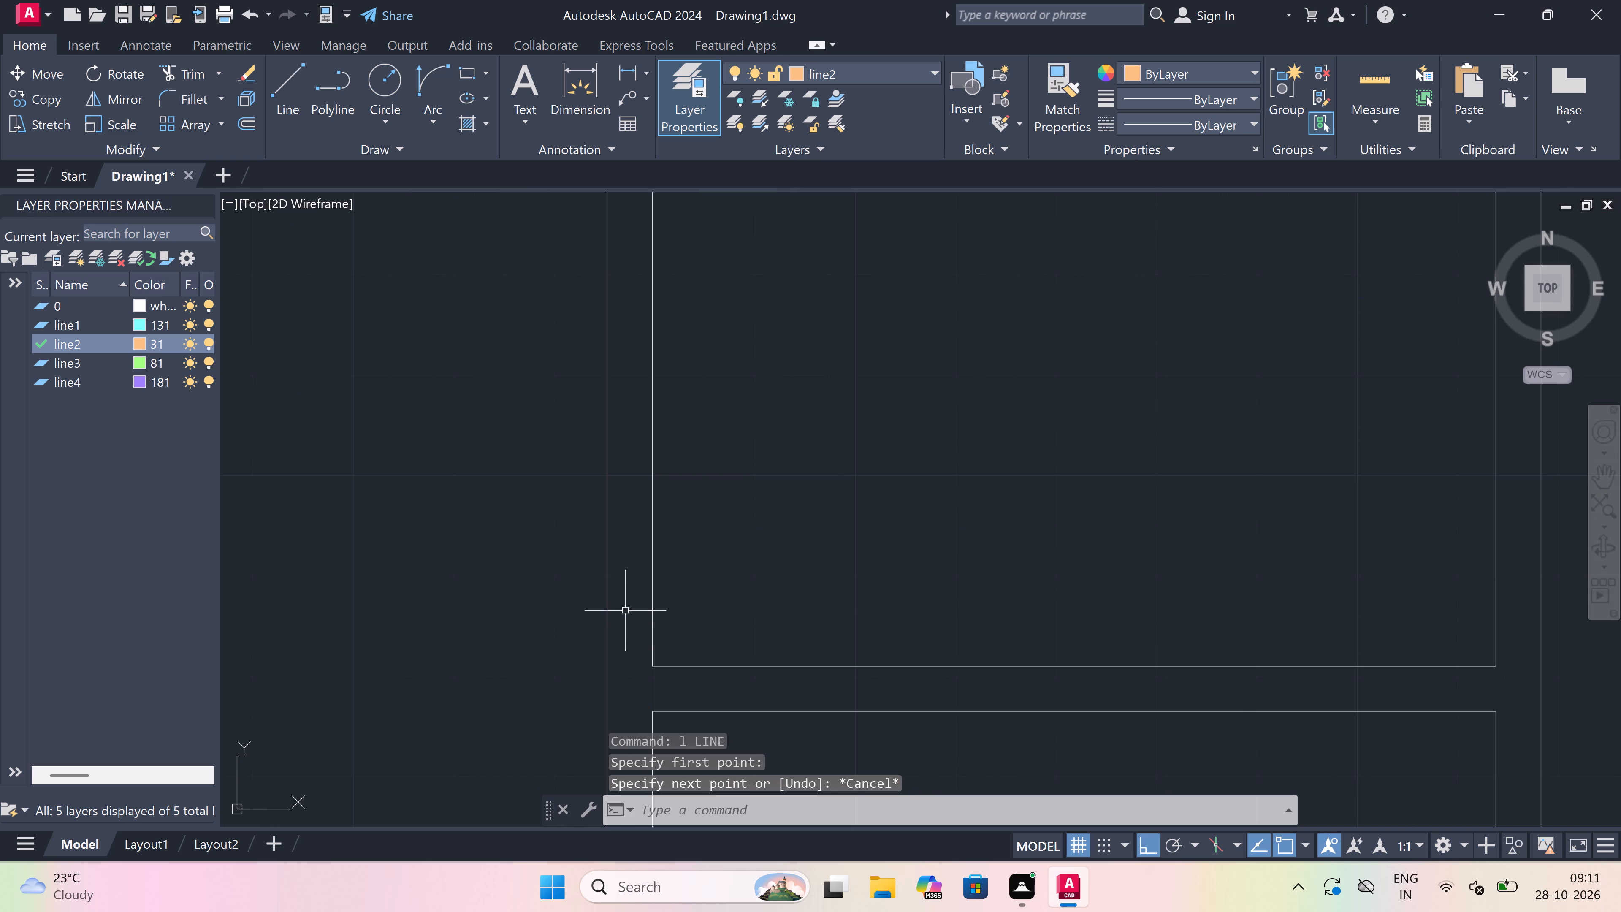
# Draw a south jamb across the west wall of the larger room north of the small room, with a 2" northward return and 2' leaf eastward.
pyautogui.press('space')
pyautogui.click(610, 638)
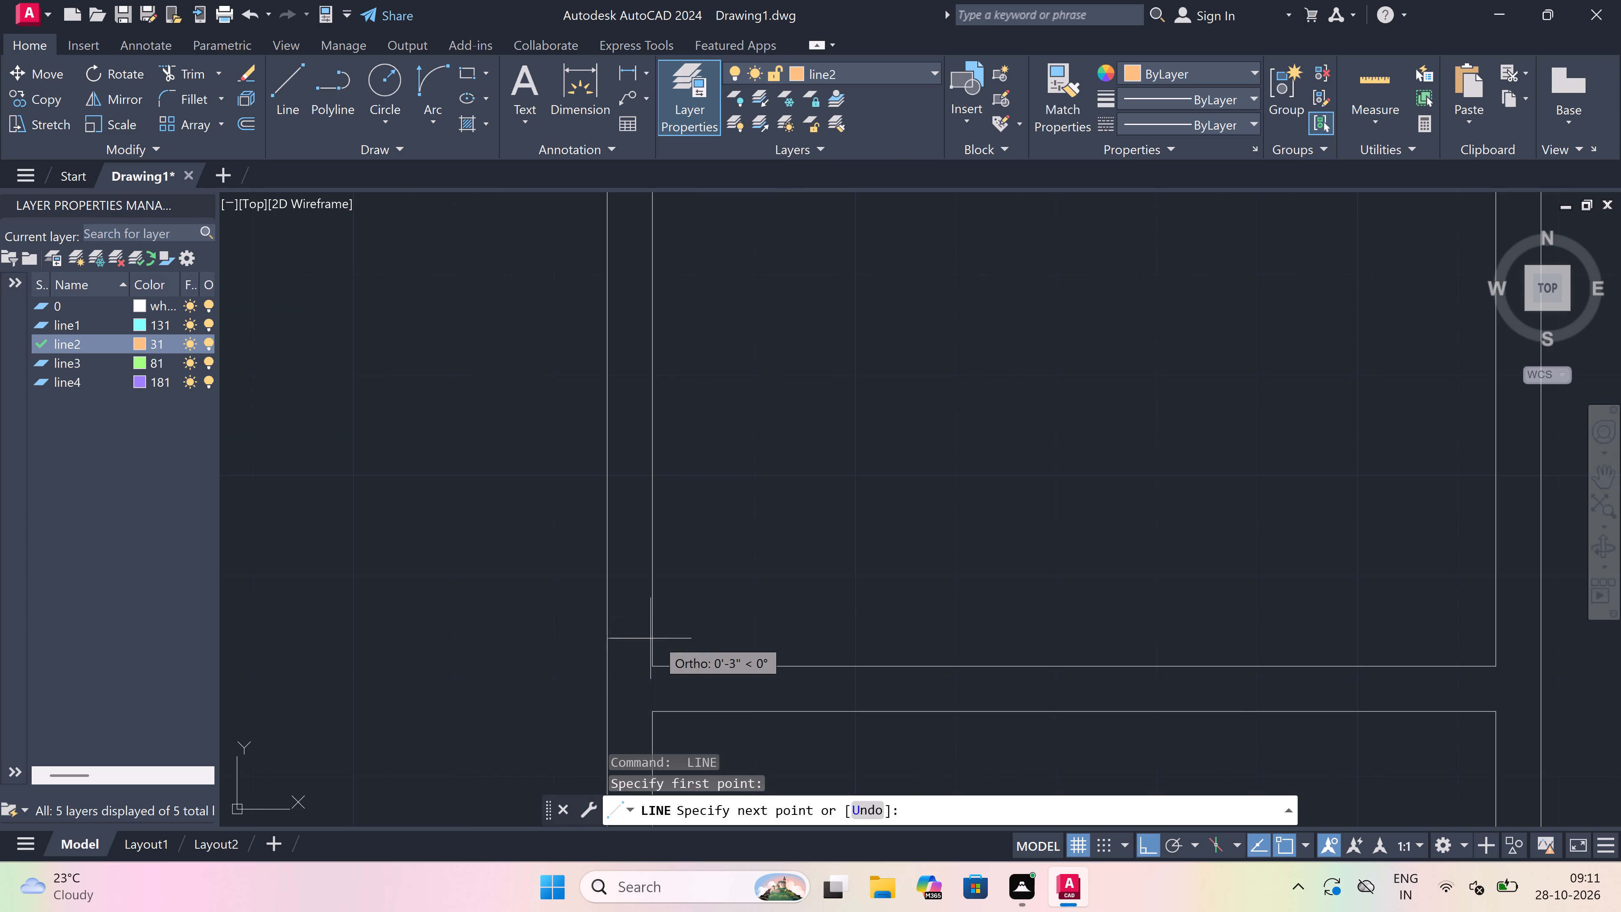
pyautogui.click(648, 638)
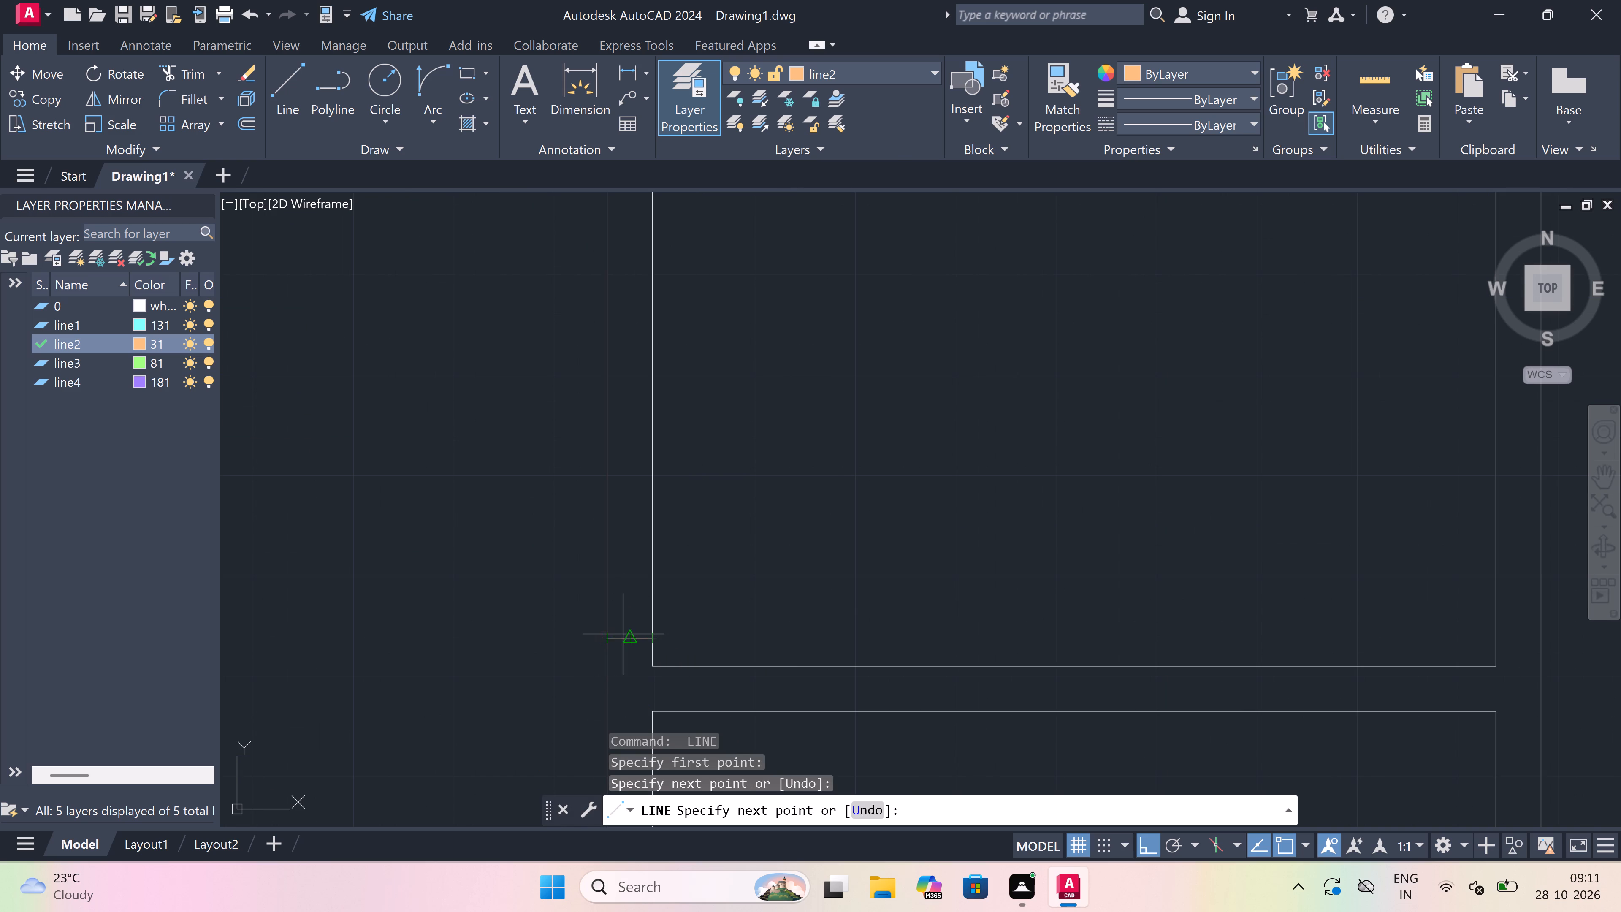
pyautogui.click(627, 636)
pyautogui.write('2"')
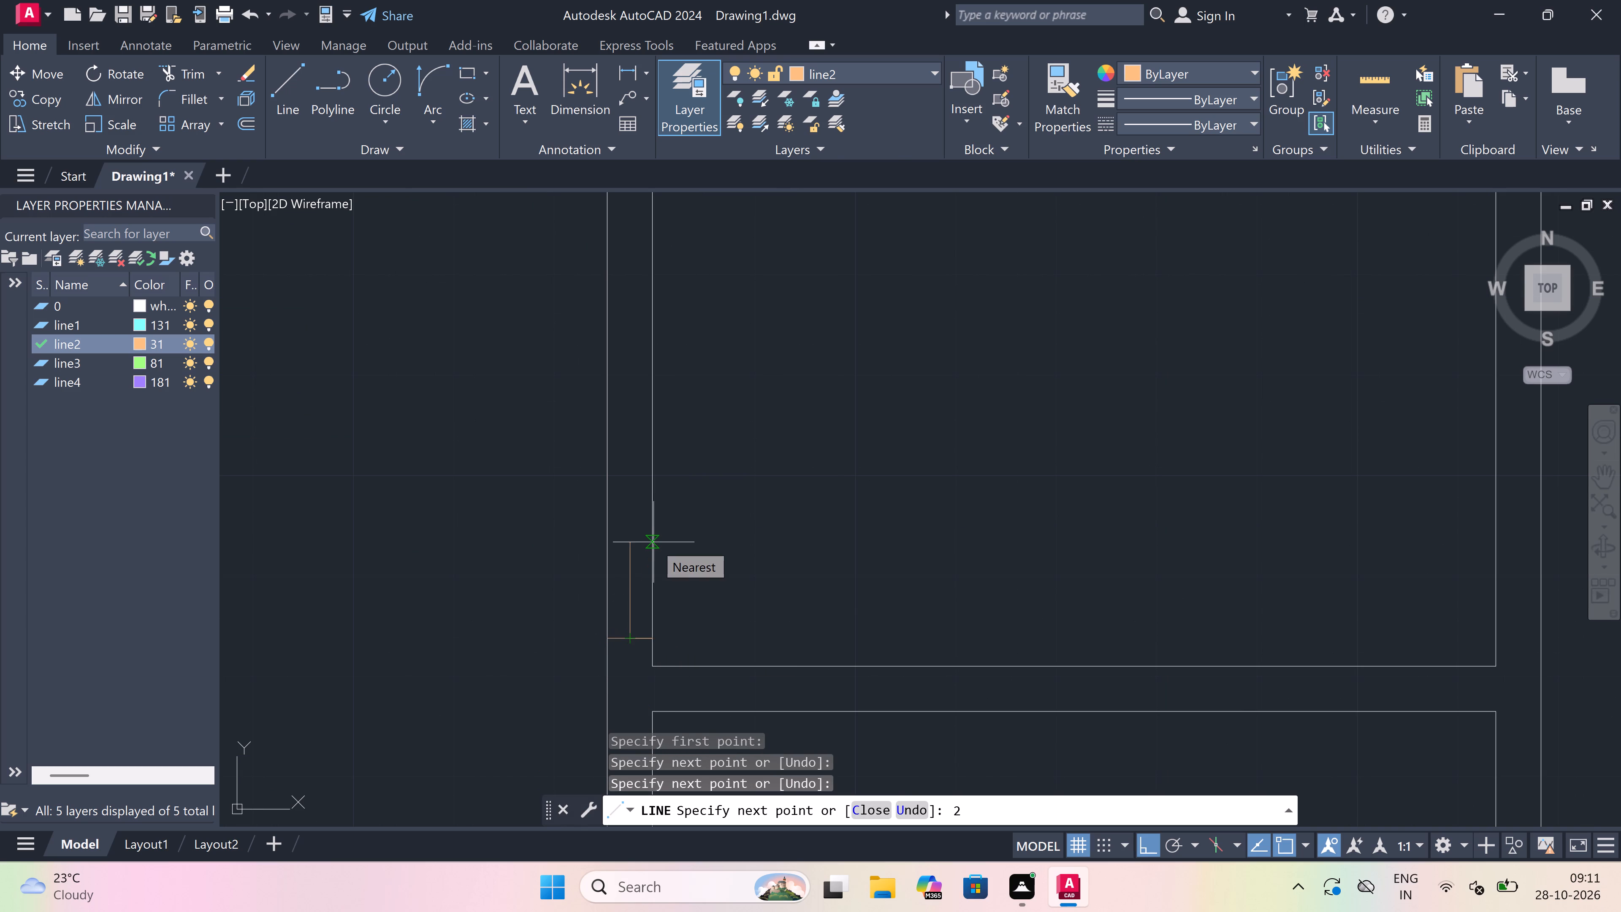
pyautogui.press('space')
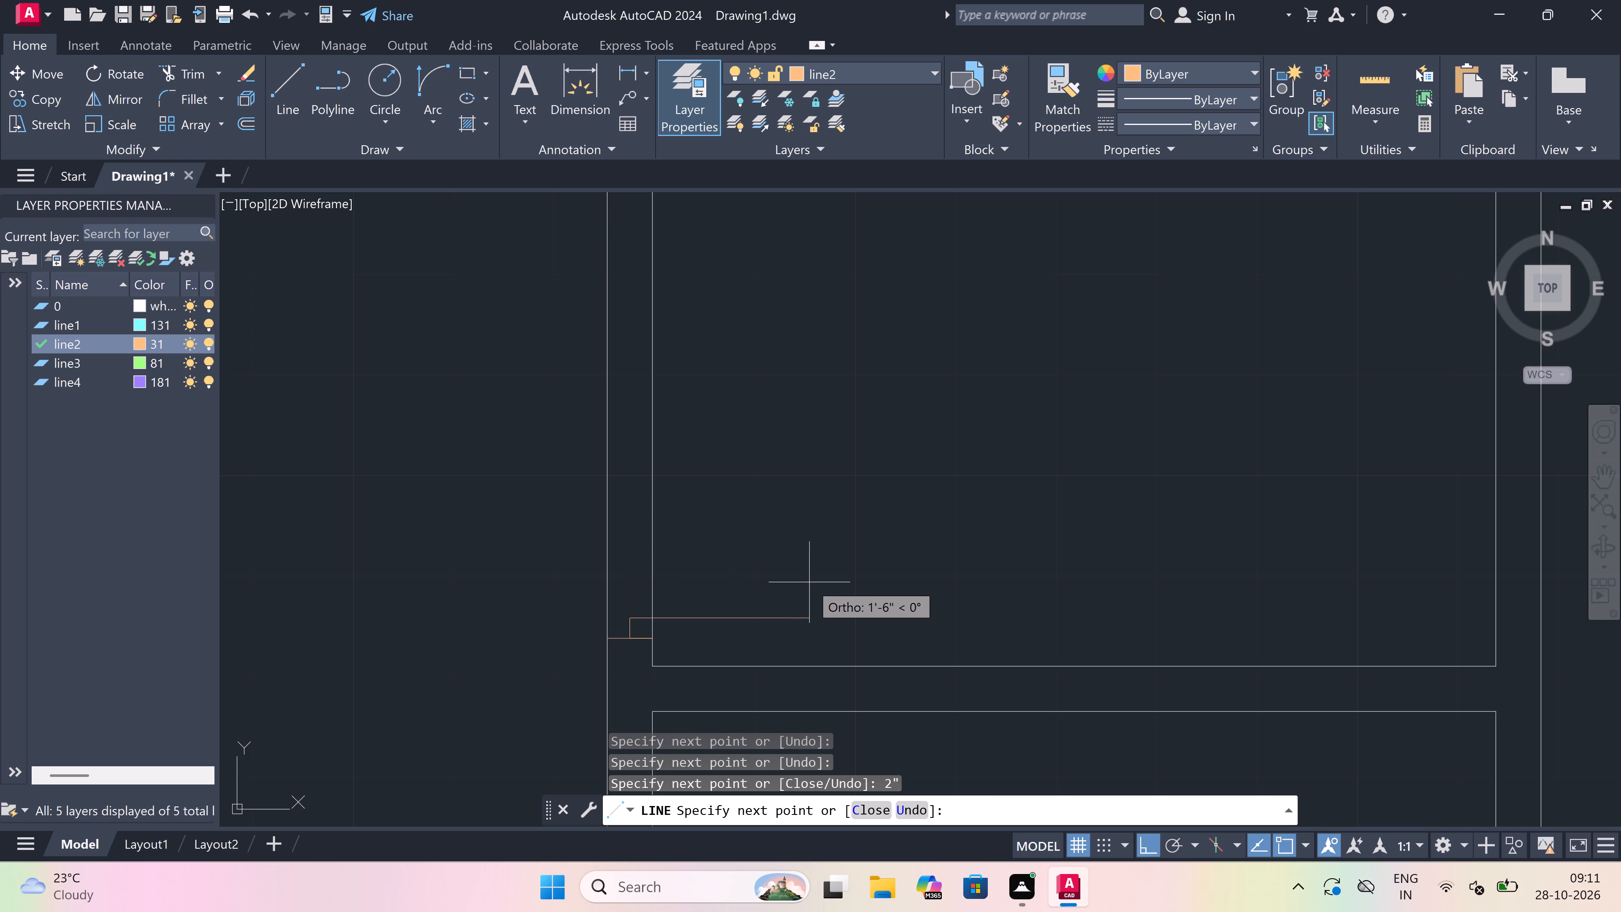
pyautogui.write("2'")
pyautogui.press('space')
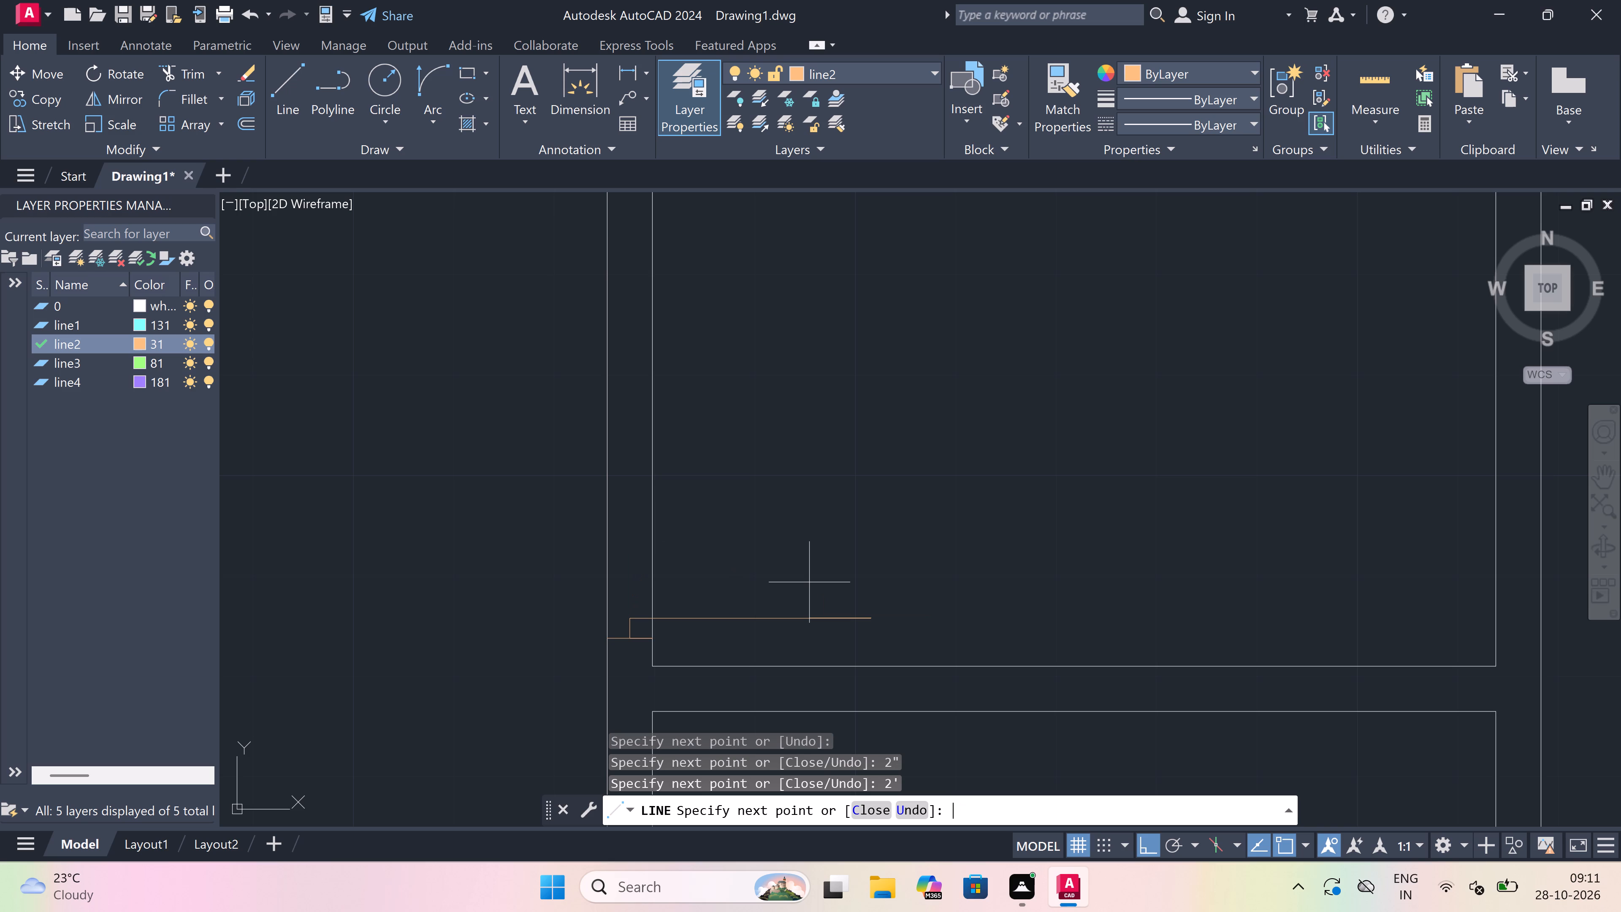
pyautogui.press('Escape')
# Draw the north jamb line across the same west wall, with a 2" return southward from mid-wall.
pyautogui.press('space')
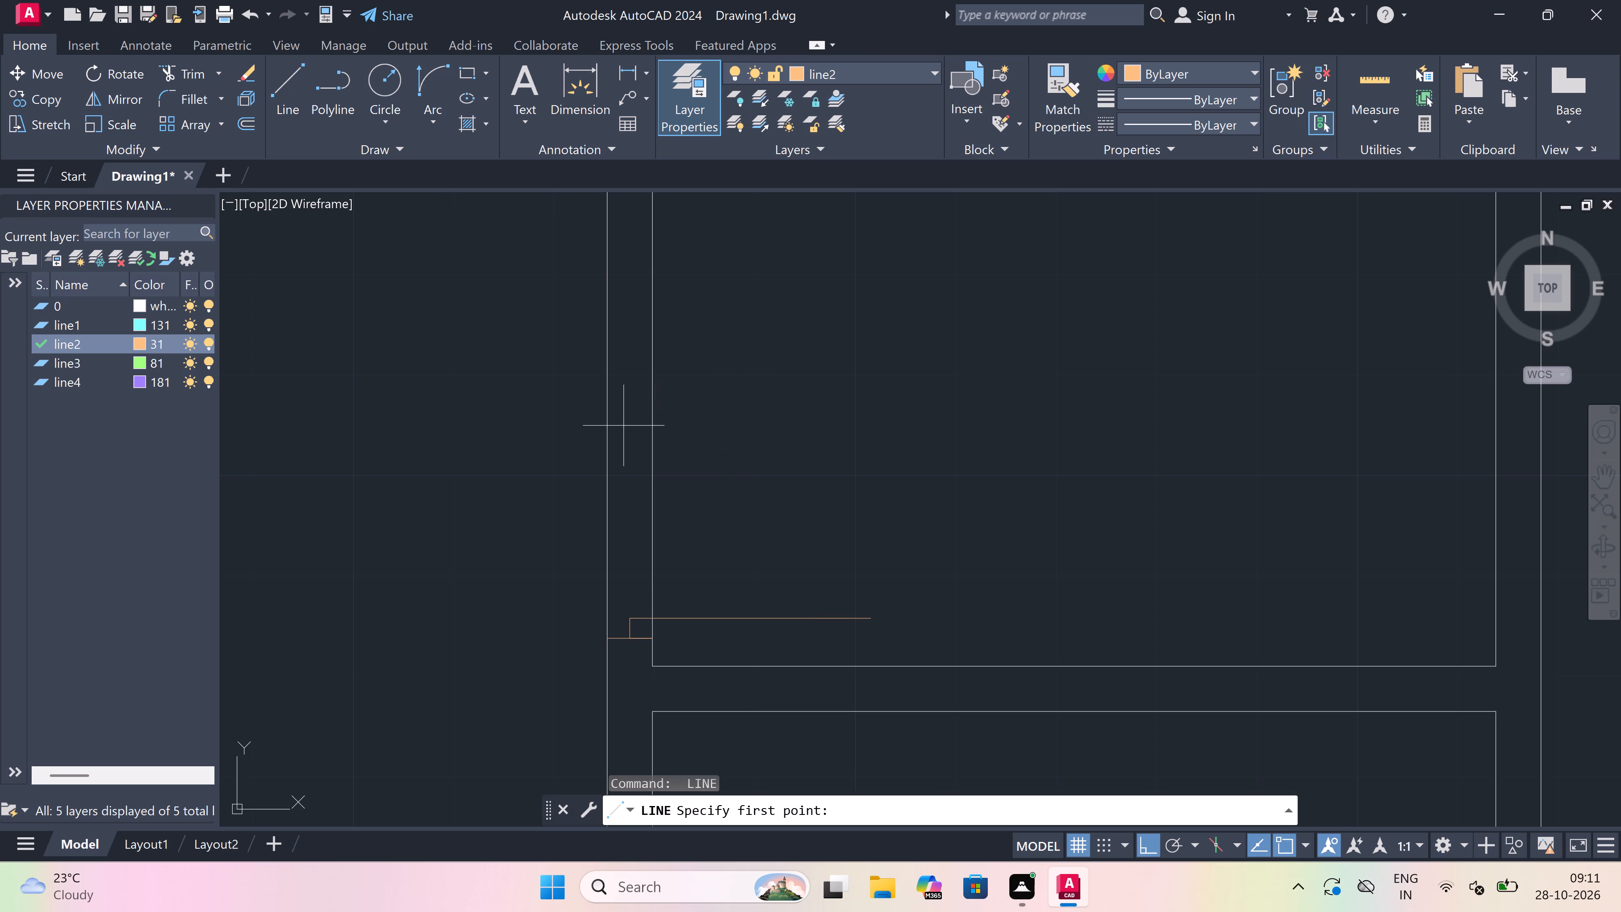
pyautogui.moveTo(604, 404); pyautogui.dragTo(616, 404)
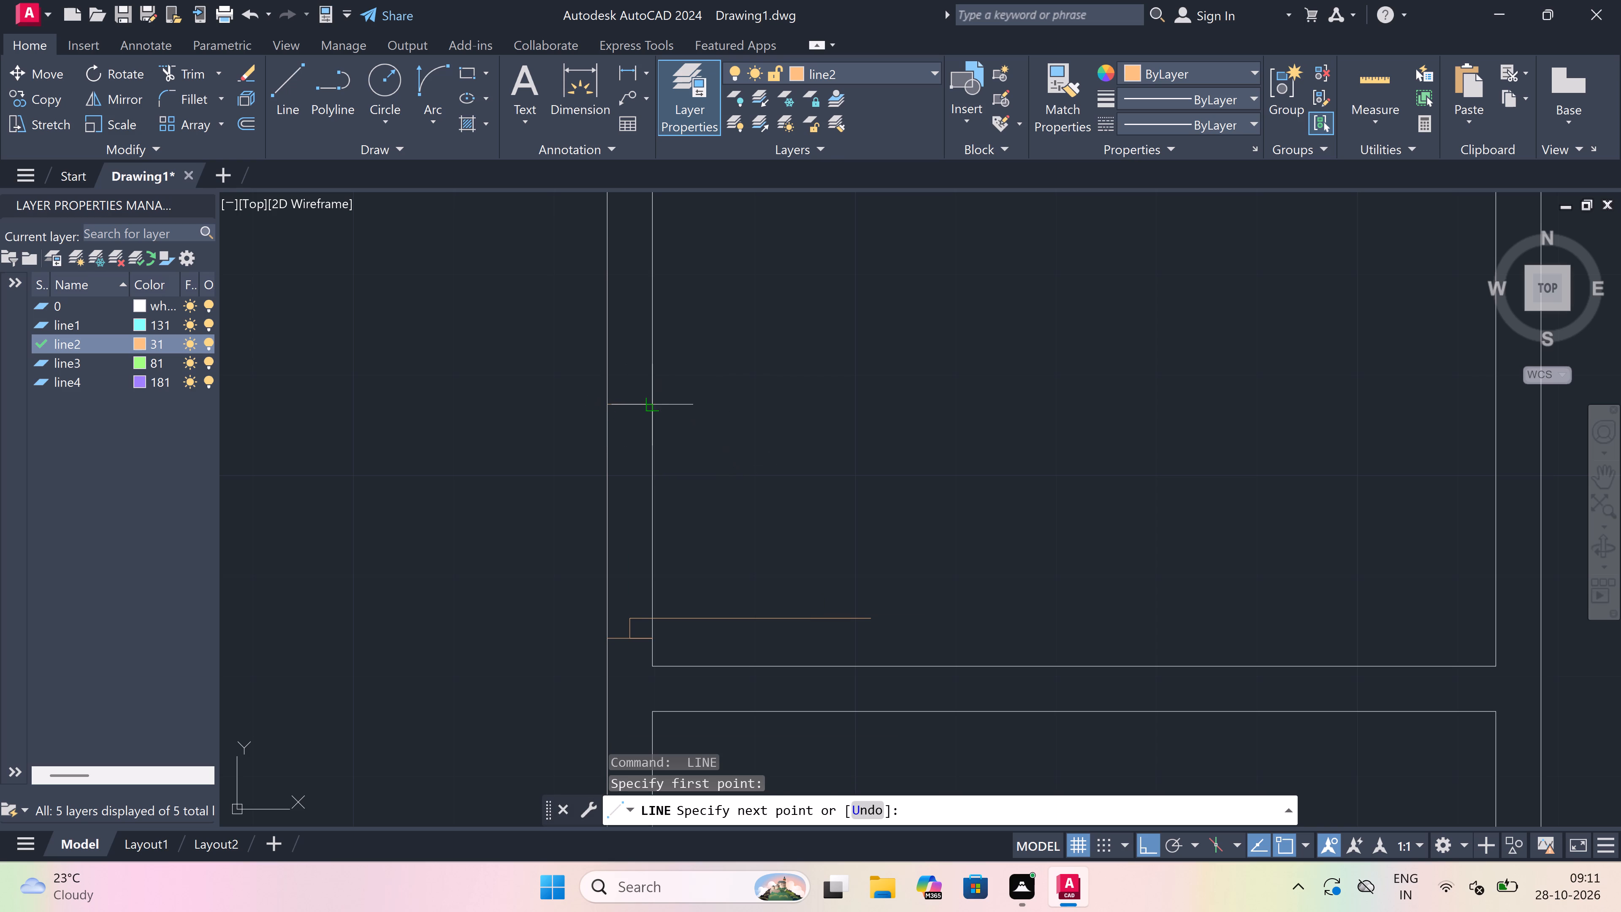
pyautogui.click(656, 405)
pyautogui.moveTo(631, 405); pyautogui.dragTo(625, 425)
pyautogui.write('2"')
pyautogui.press('space')
pyautogui.press('Escape')
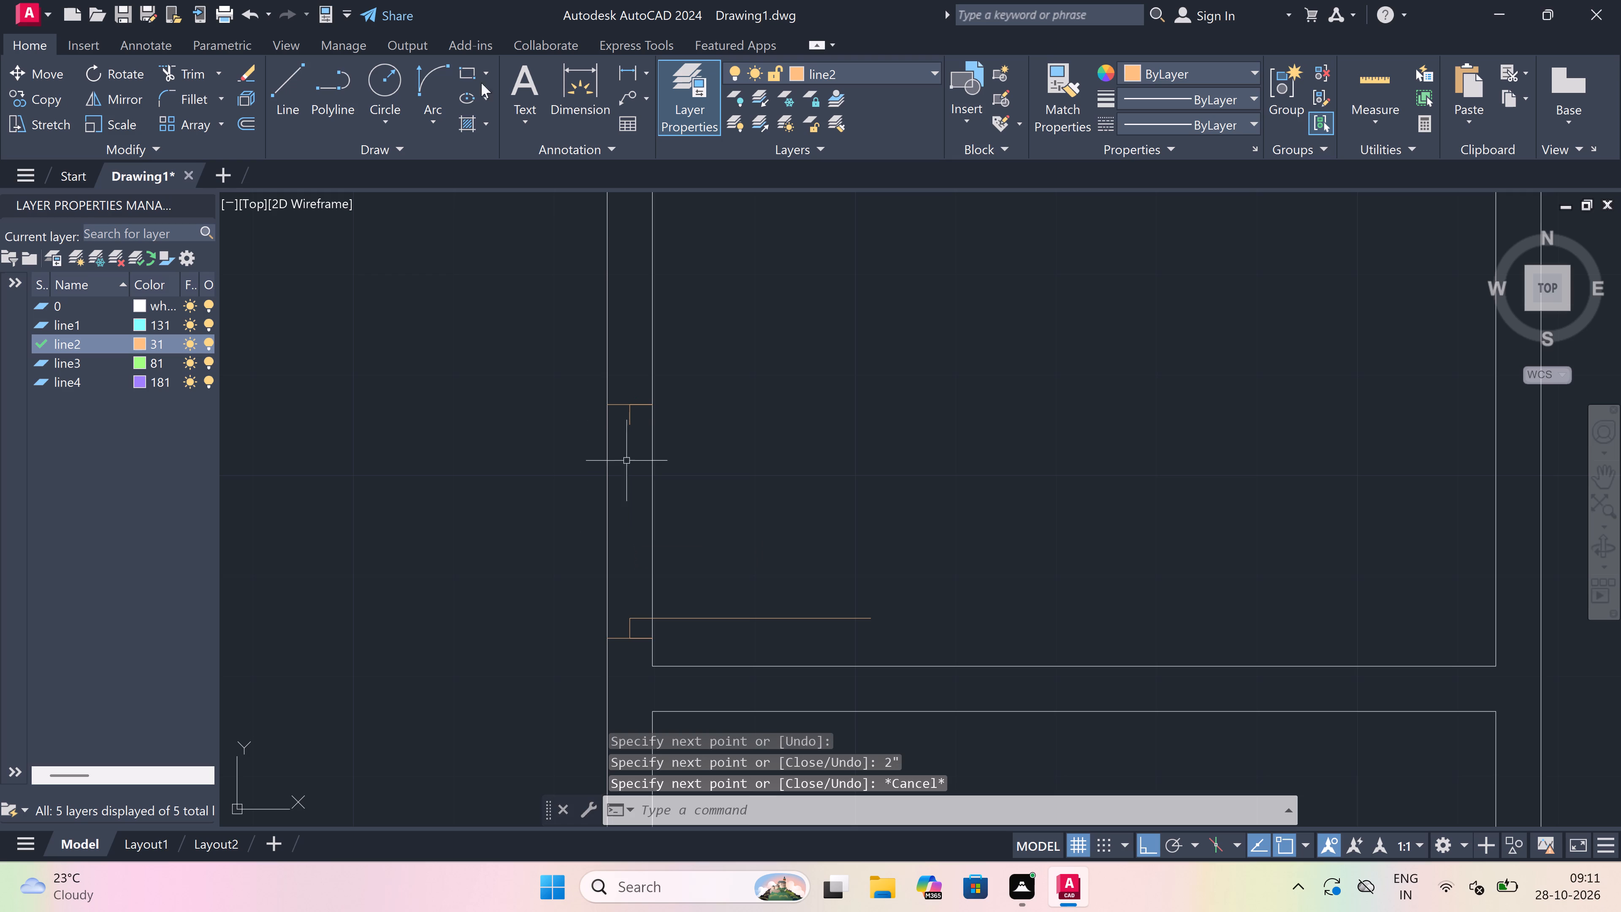
# Draw the swing arc from the 2' leaf's east end to the tip of the north jamb's return in the larger room's west wall.
pyautogui.click(429, 80)
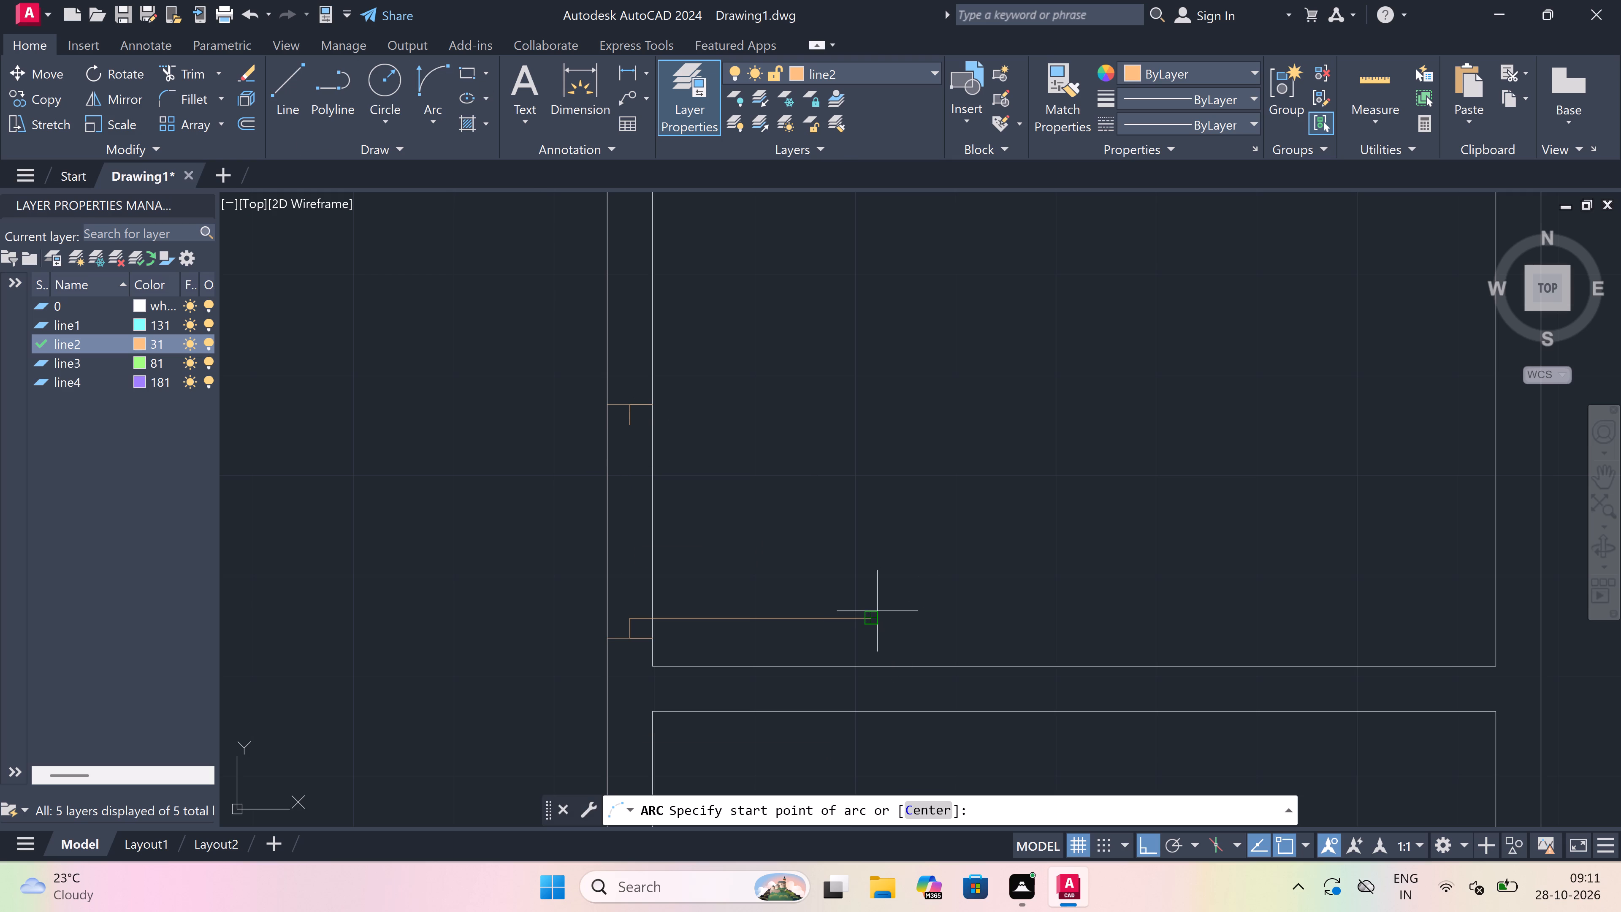
pyautogui.moveTo(874, 616); pyautogui.dragTo(860, 582)
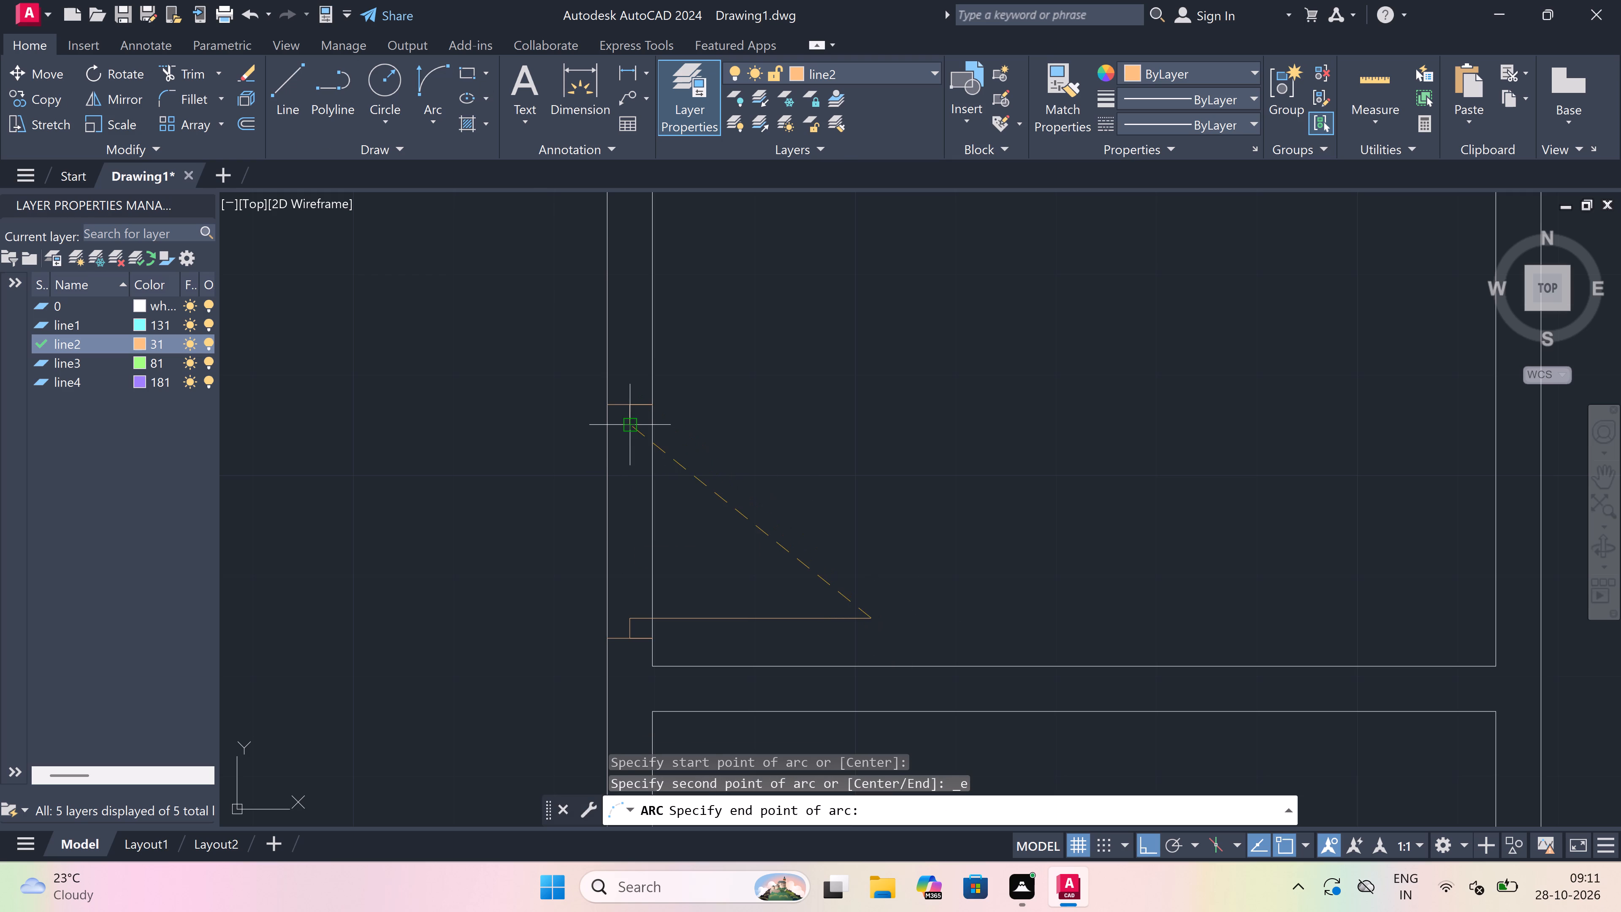
pyautogui.moveTo(635, 429); pyautogui.dragTo(668, 421)
pyautogui.click(948, 392)
# Trim both wall lines between the two jambs to open the doorway in the larger room's west wall.
pyautogui.write('tr')
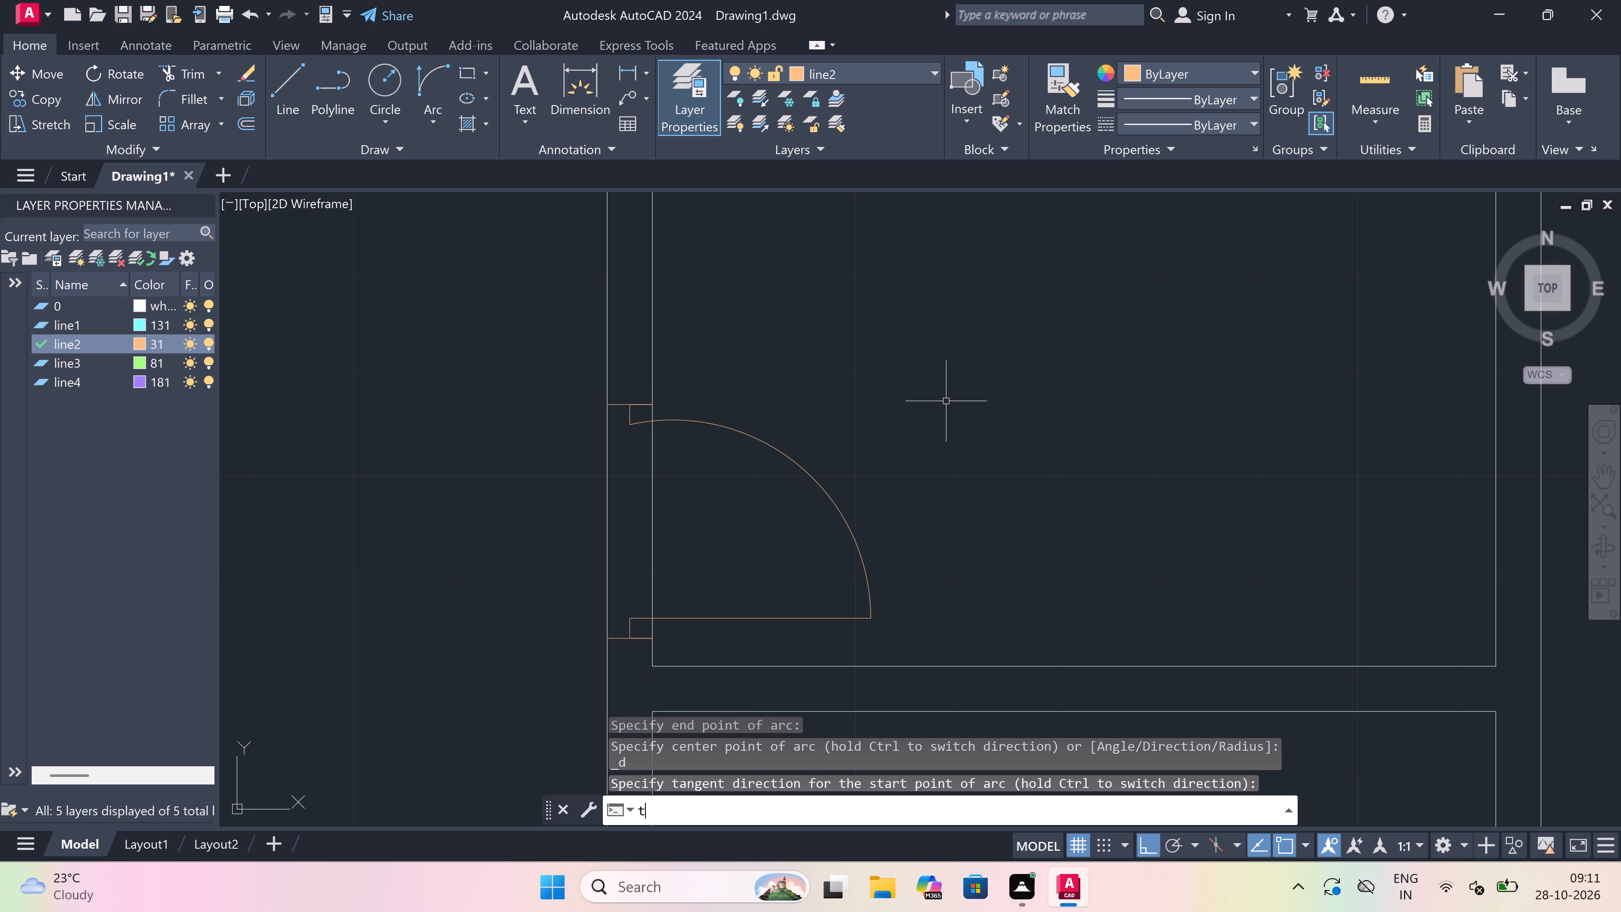
pyautogui.press('space')
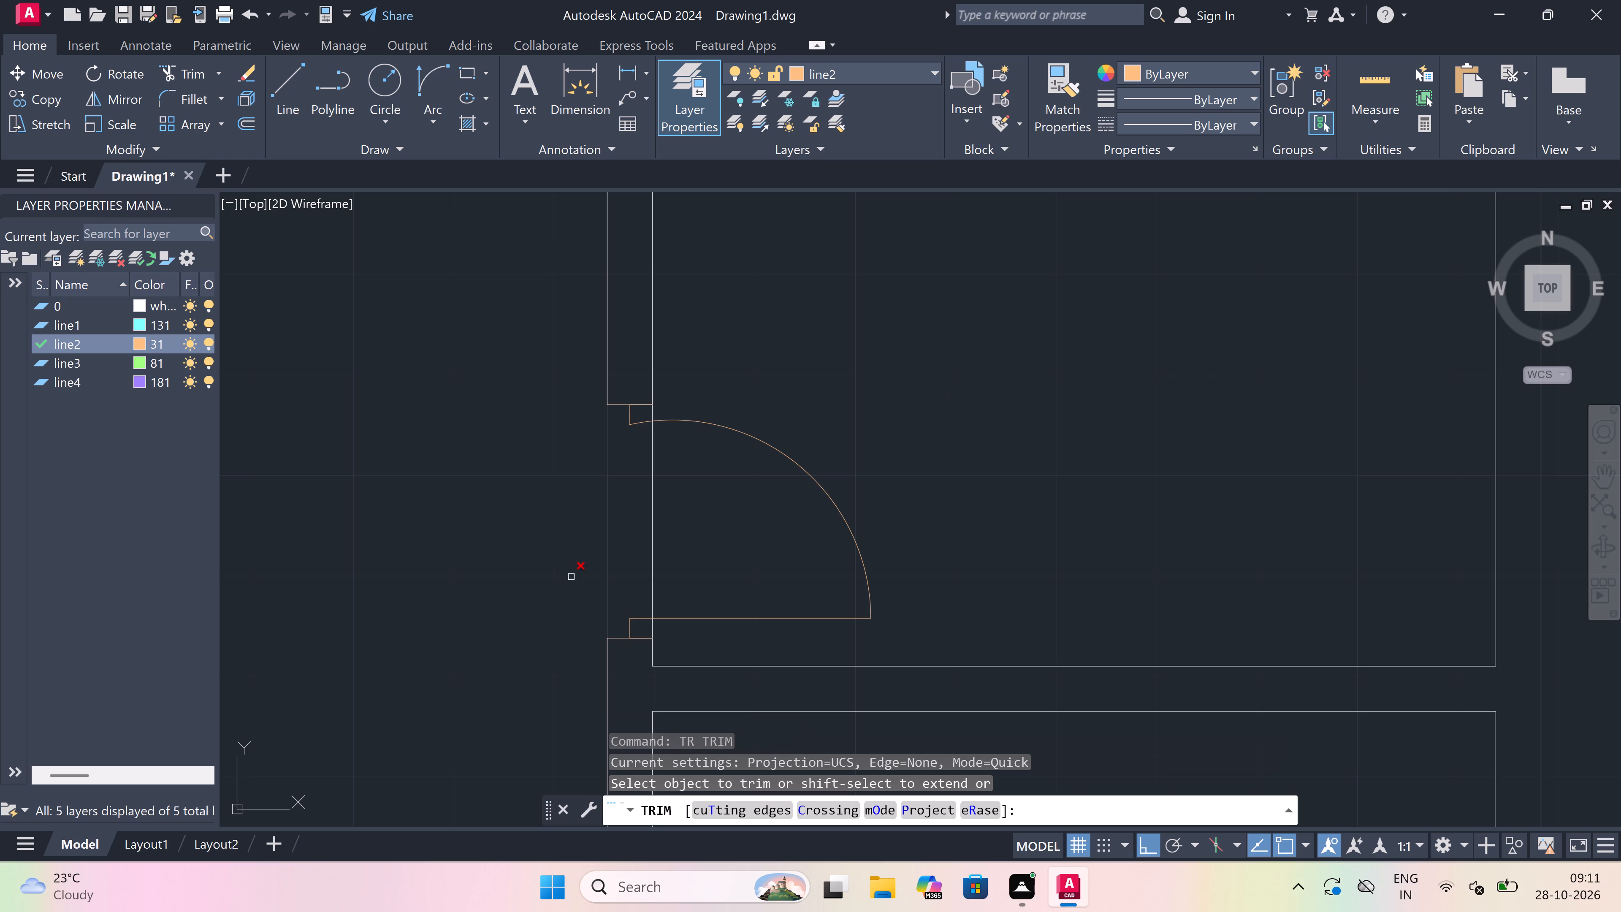
pyautogui.click(590, 555)
pyautogui.click(691, 543)
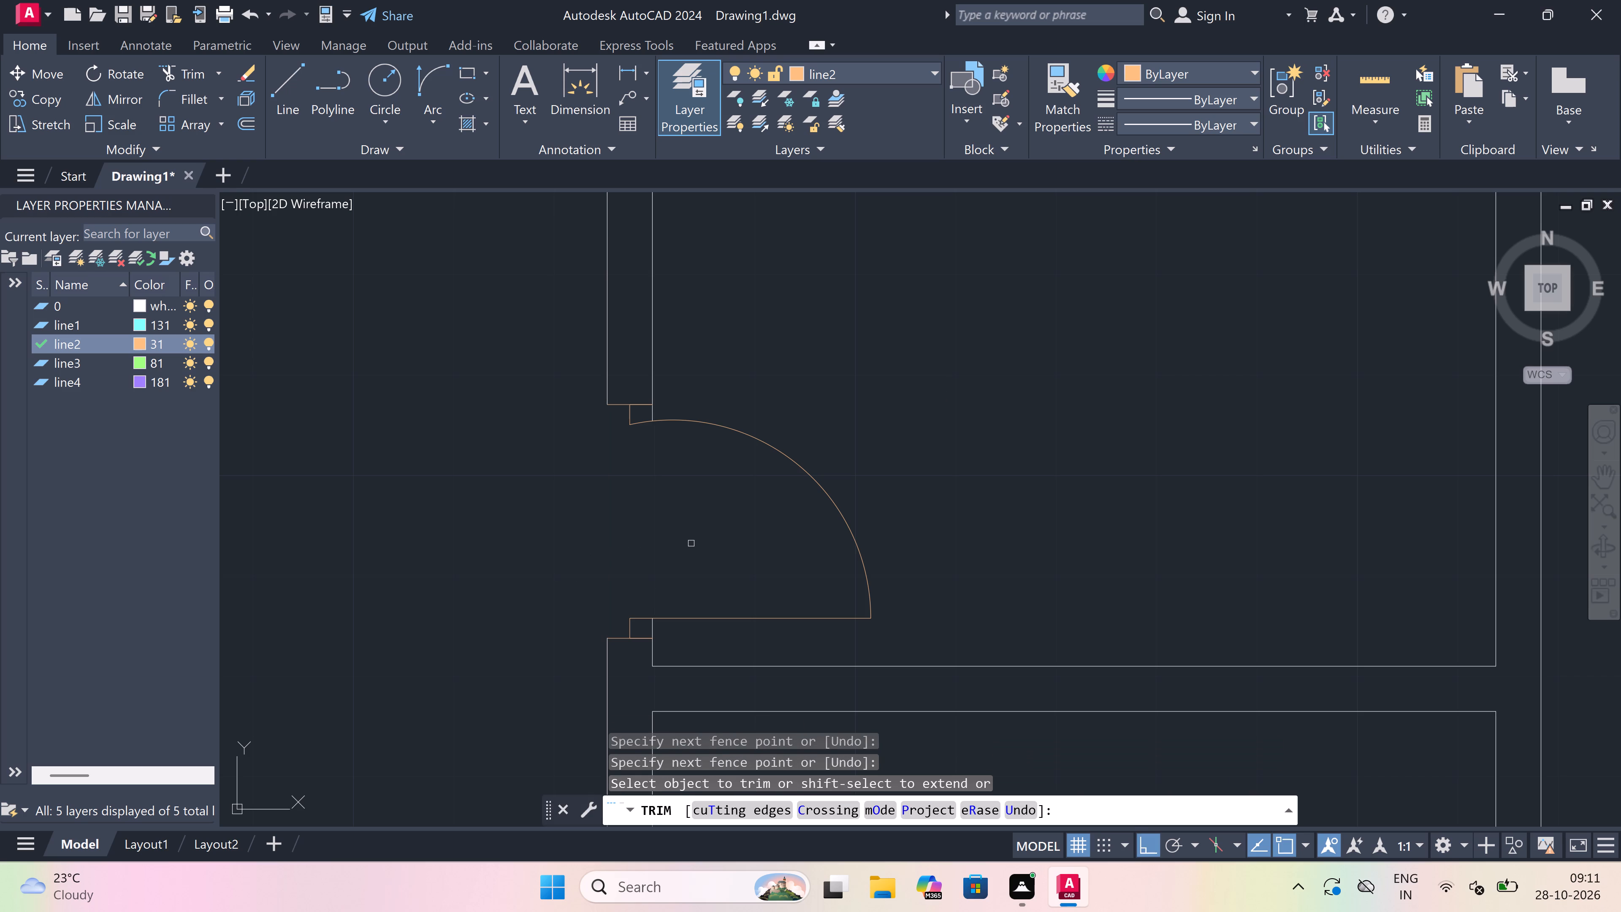
pyautogui.press('Escape')
# Draw a west jamb across the southeast room's south wall near its west end, with a 2" eastward return and 2' leaf southward.
pyautogui.scroll(-7, 615, 473)
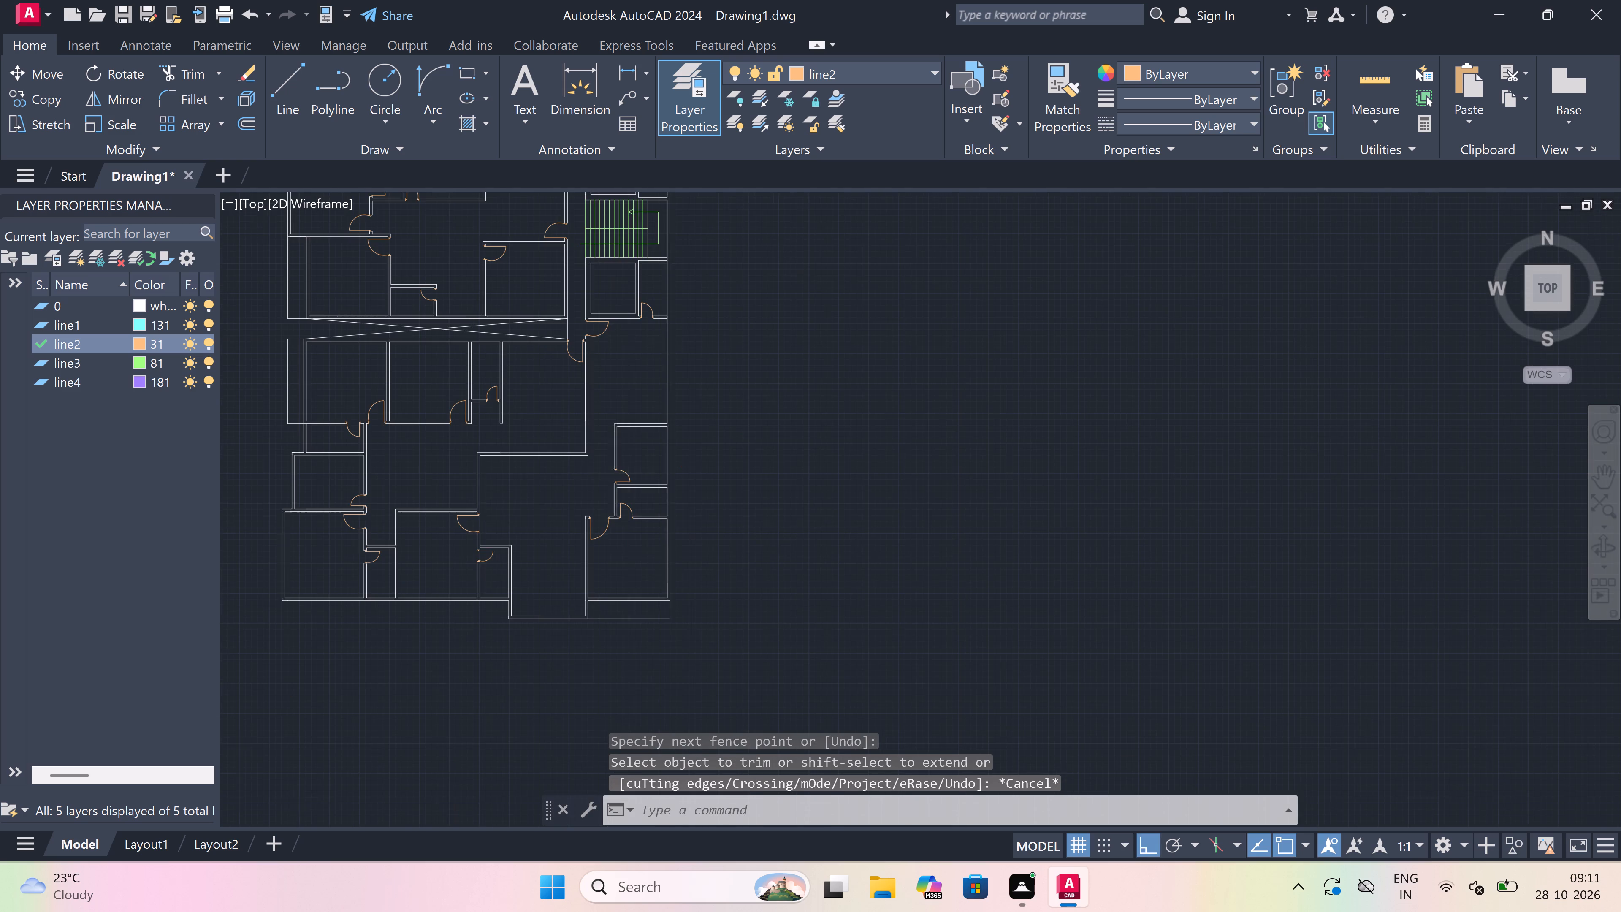
pyautogui.scroll(1, 543, 665)
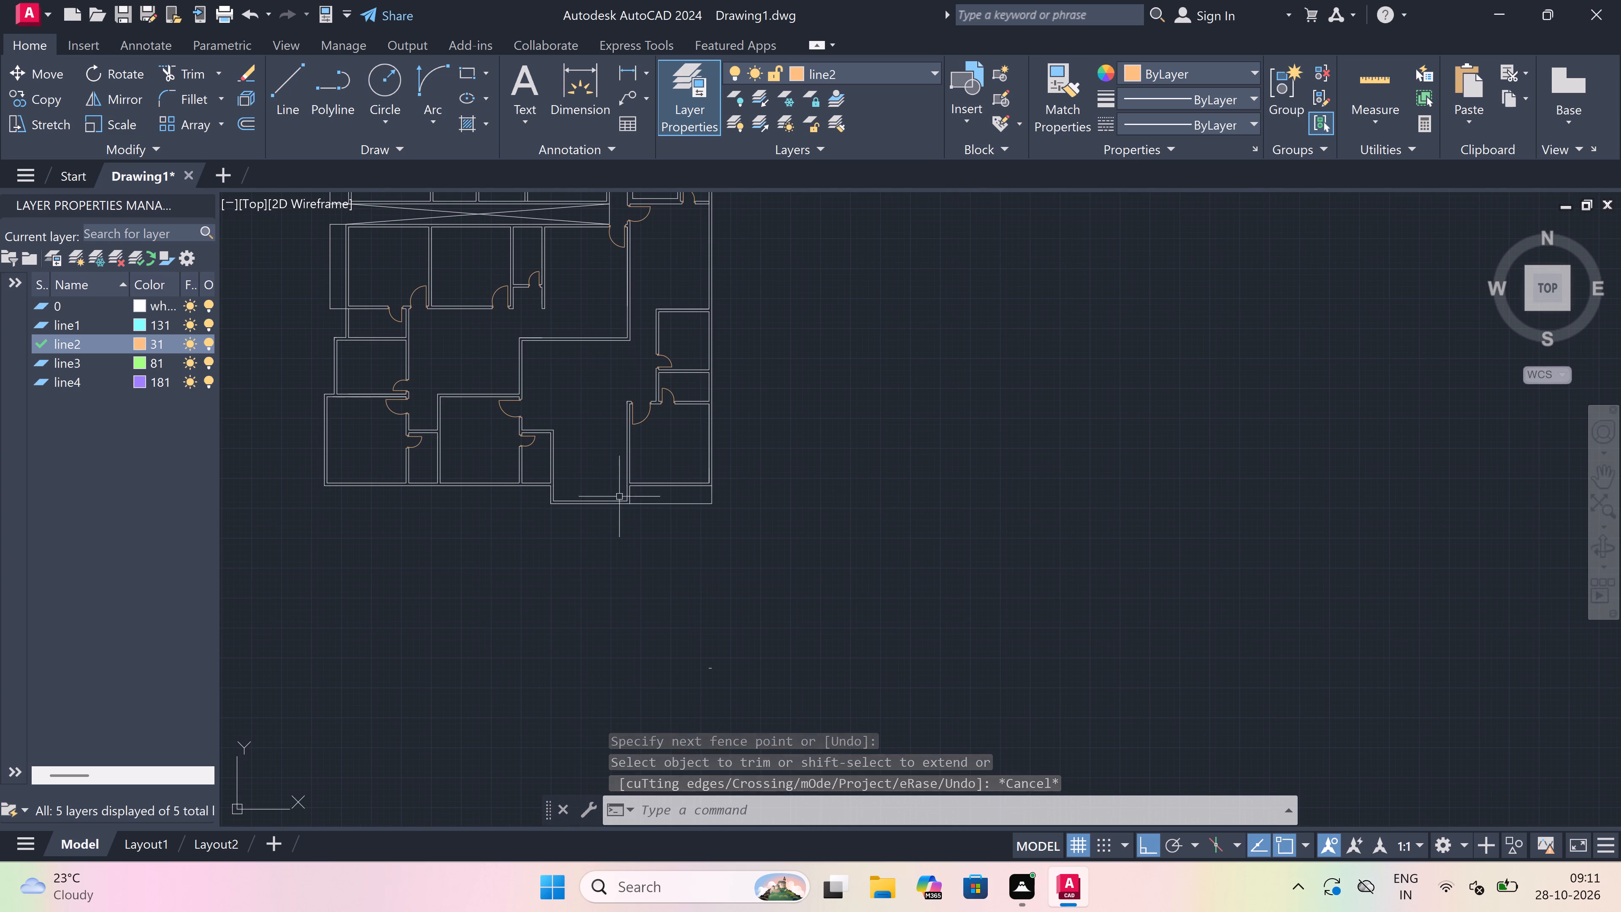
pyautogui.write('l')
pyautogui.press('space')
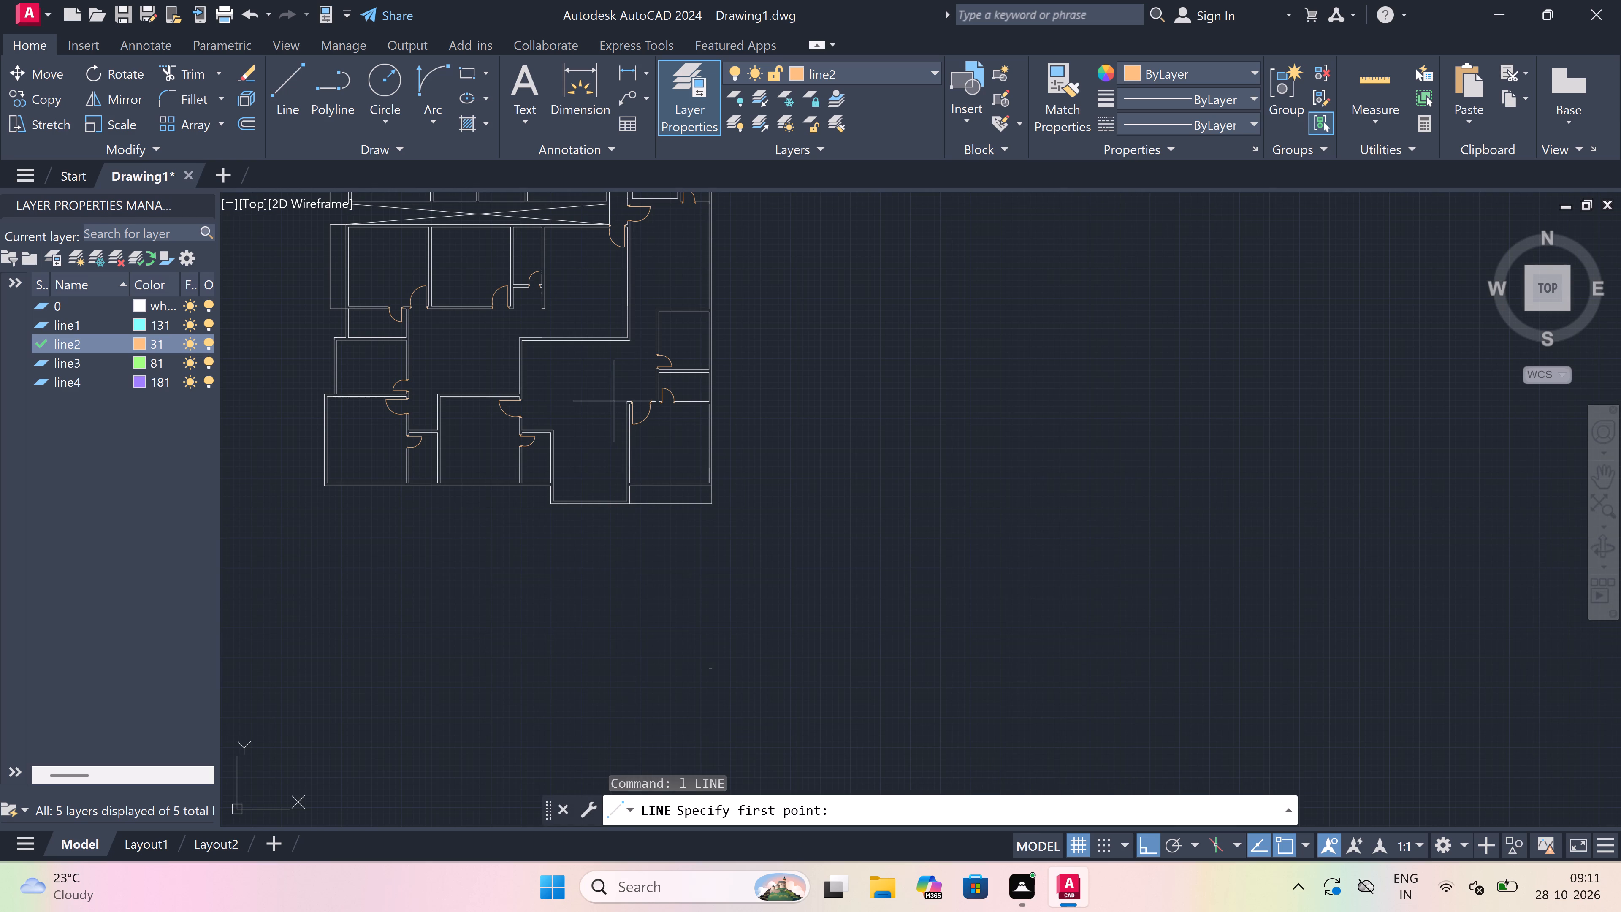
pyautogui.scroll(3, 618, 498)
pyautogui.scroll(2, 686, 425)
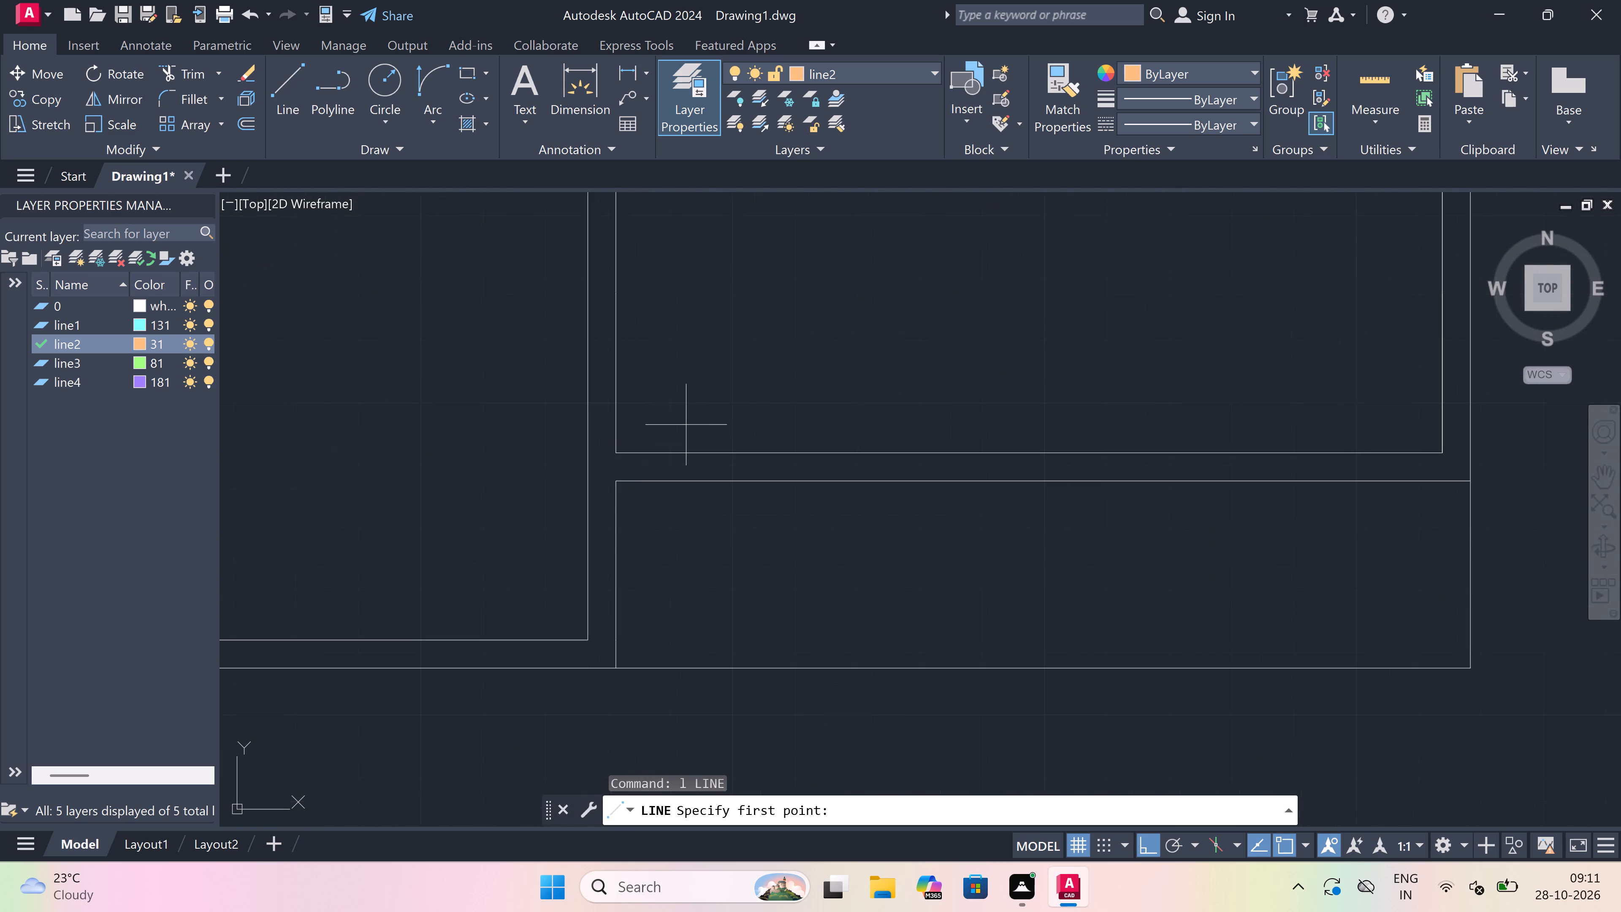
pyautogui.click(641, 451)
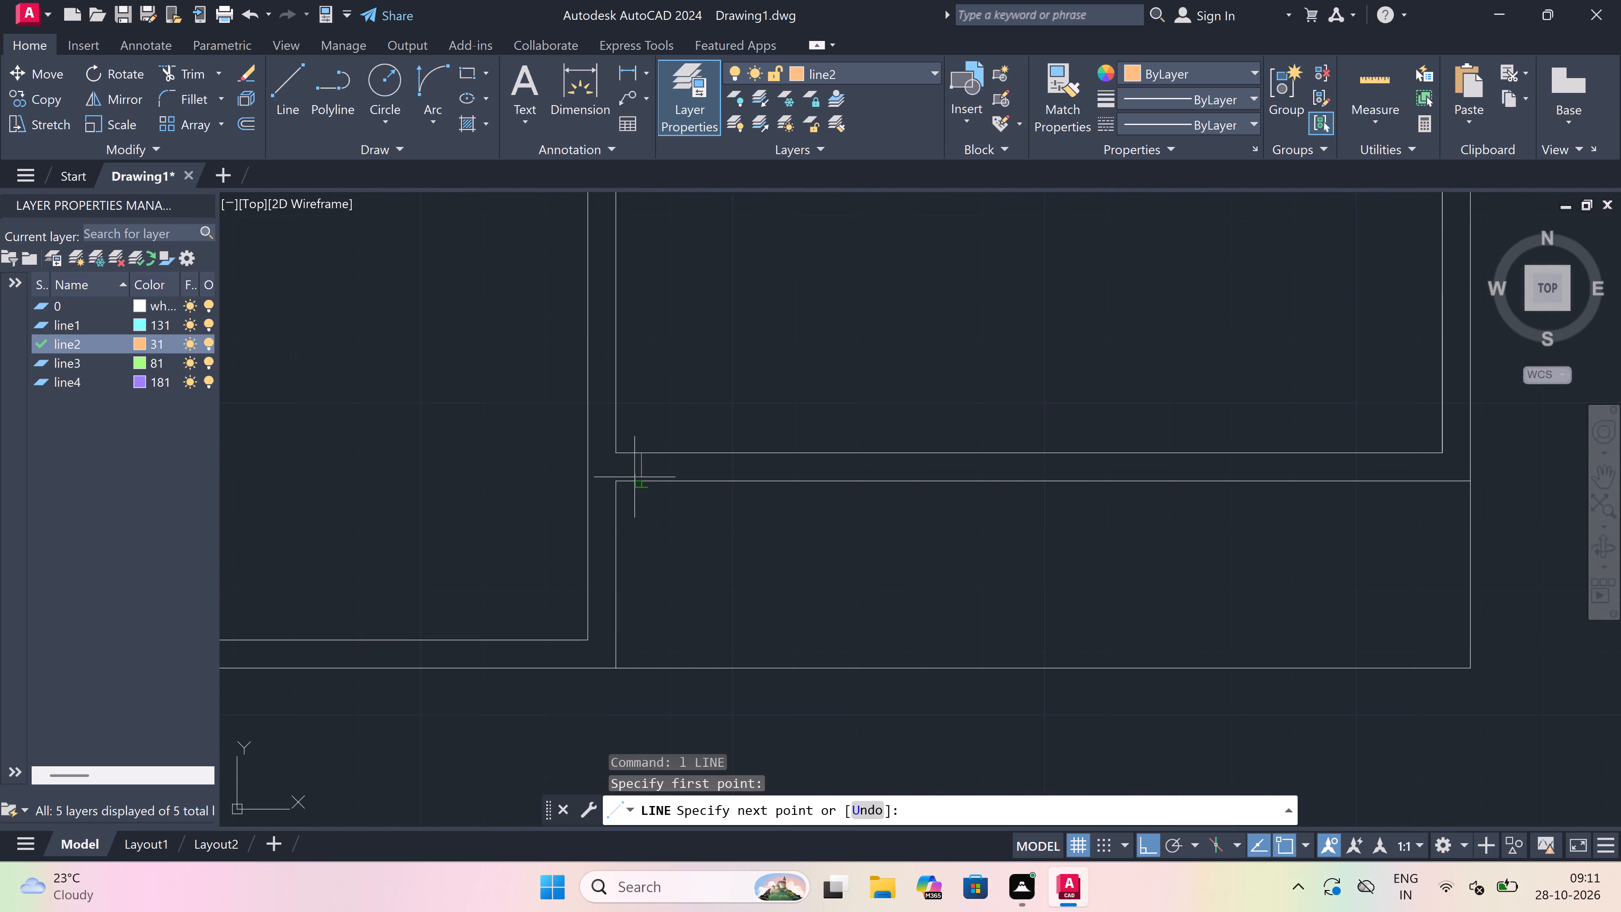
pyautogui.click(634, 477)
pyautogui.click(639, 467)
pyautogui.scroll(2, 653, 460)
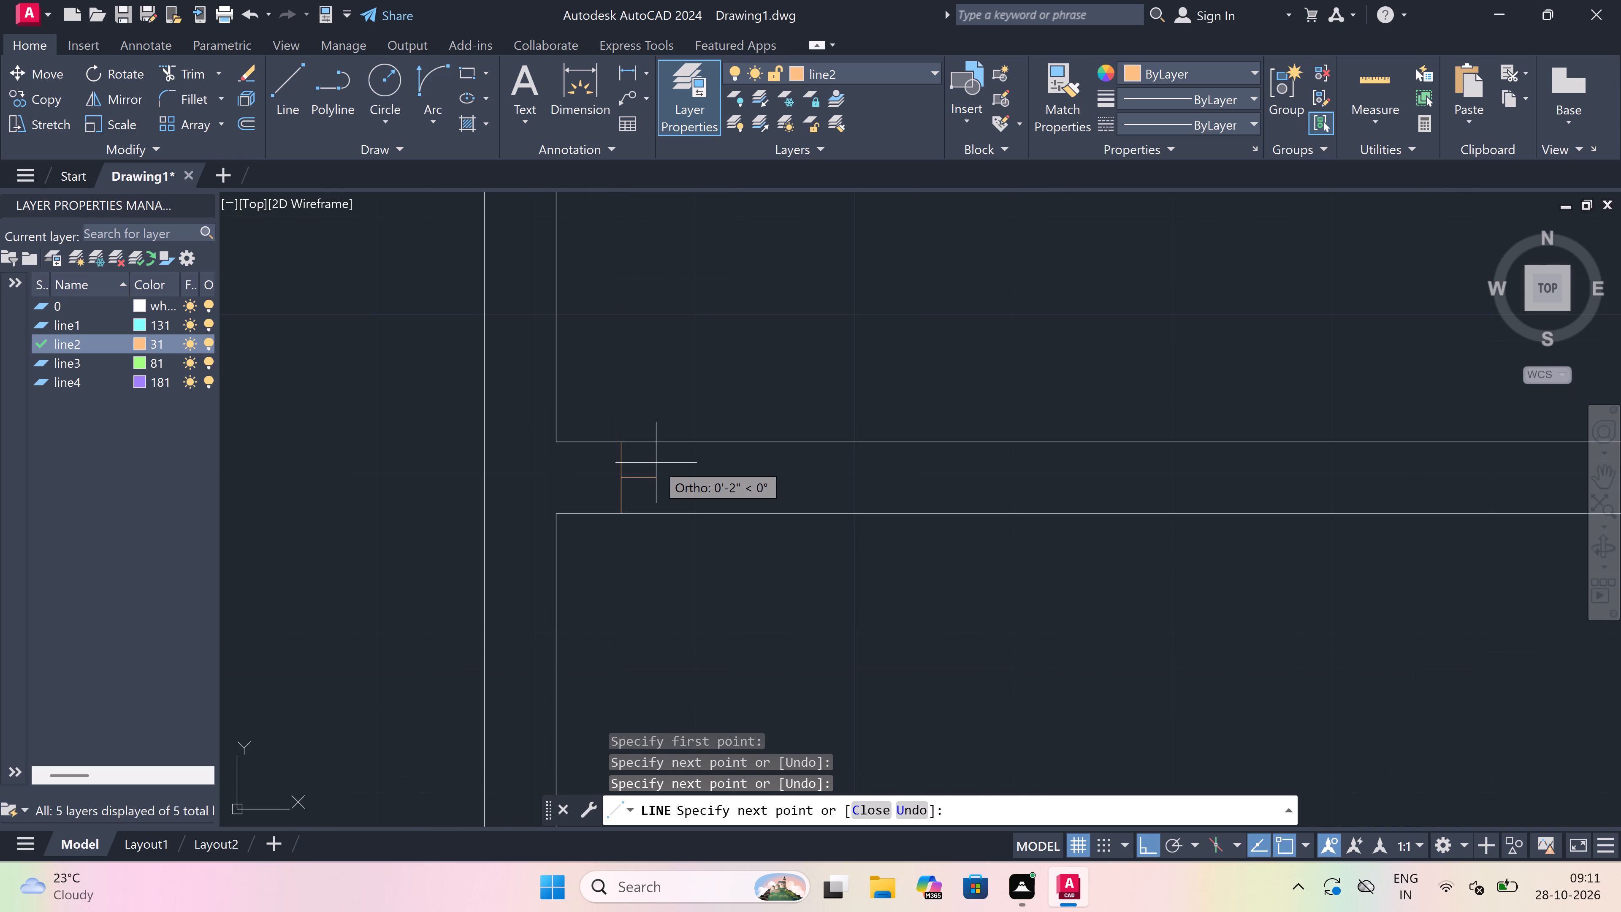
pyautogui.write('2"')
pyautogui.press('space')
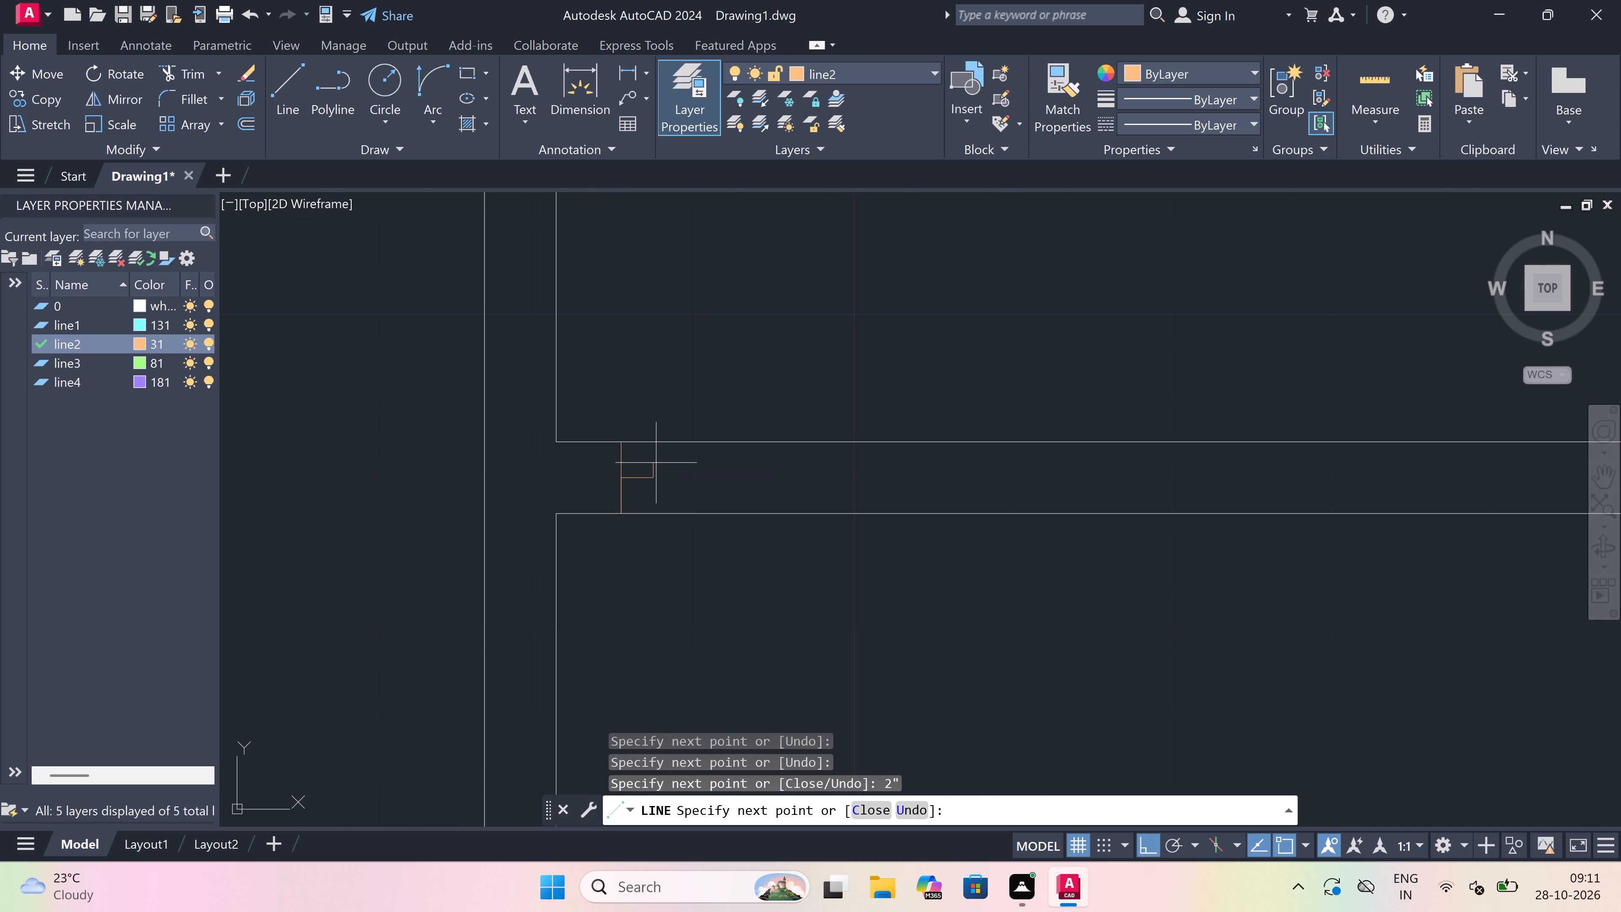
pyautogui.write("2'")
pyautogui.press('space')
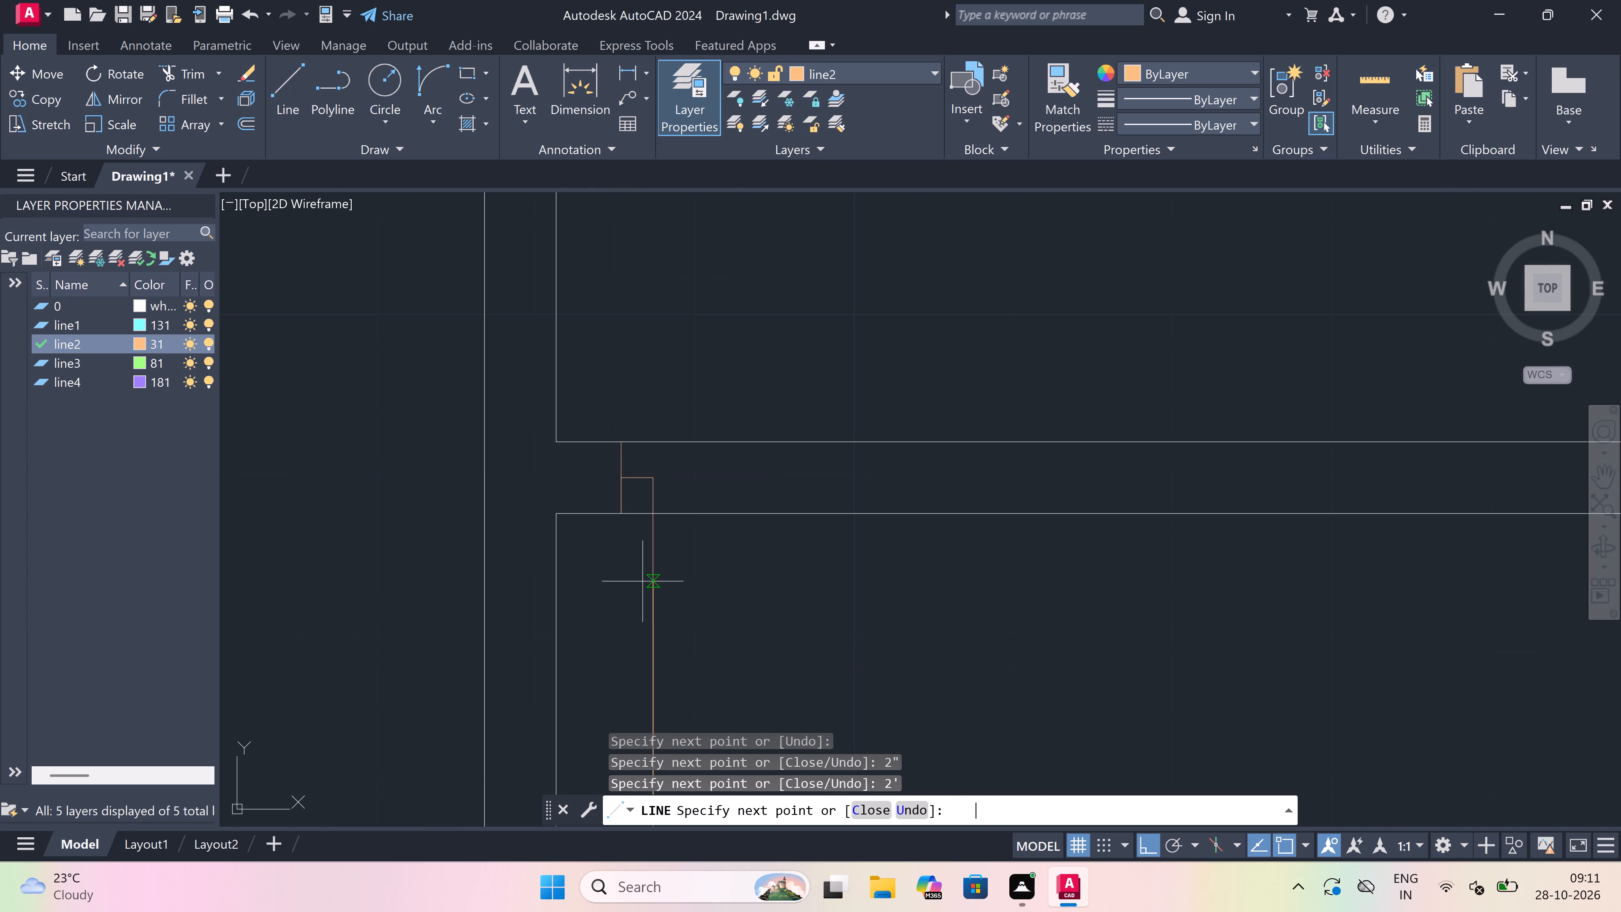
pyautogui.press('Escape')
# Draw the east jamb line across the southeast room's south wall, with a 2" return westward from mid-wall.
pyautogui.press('space')
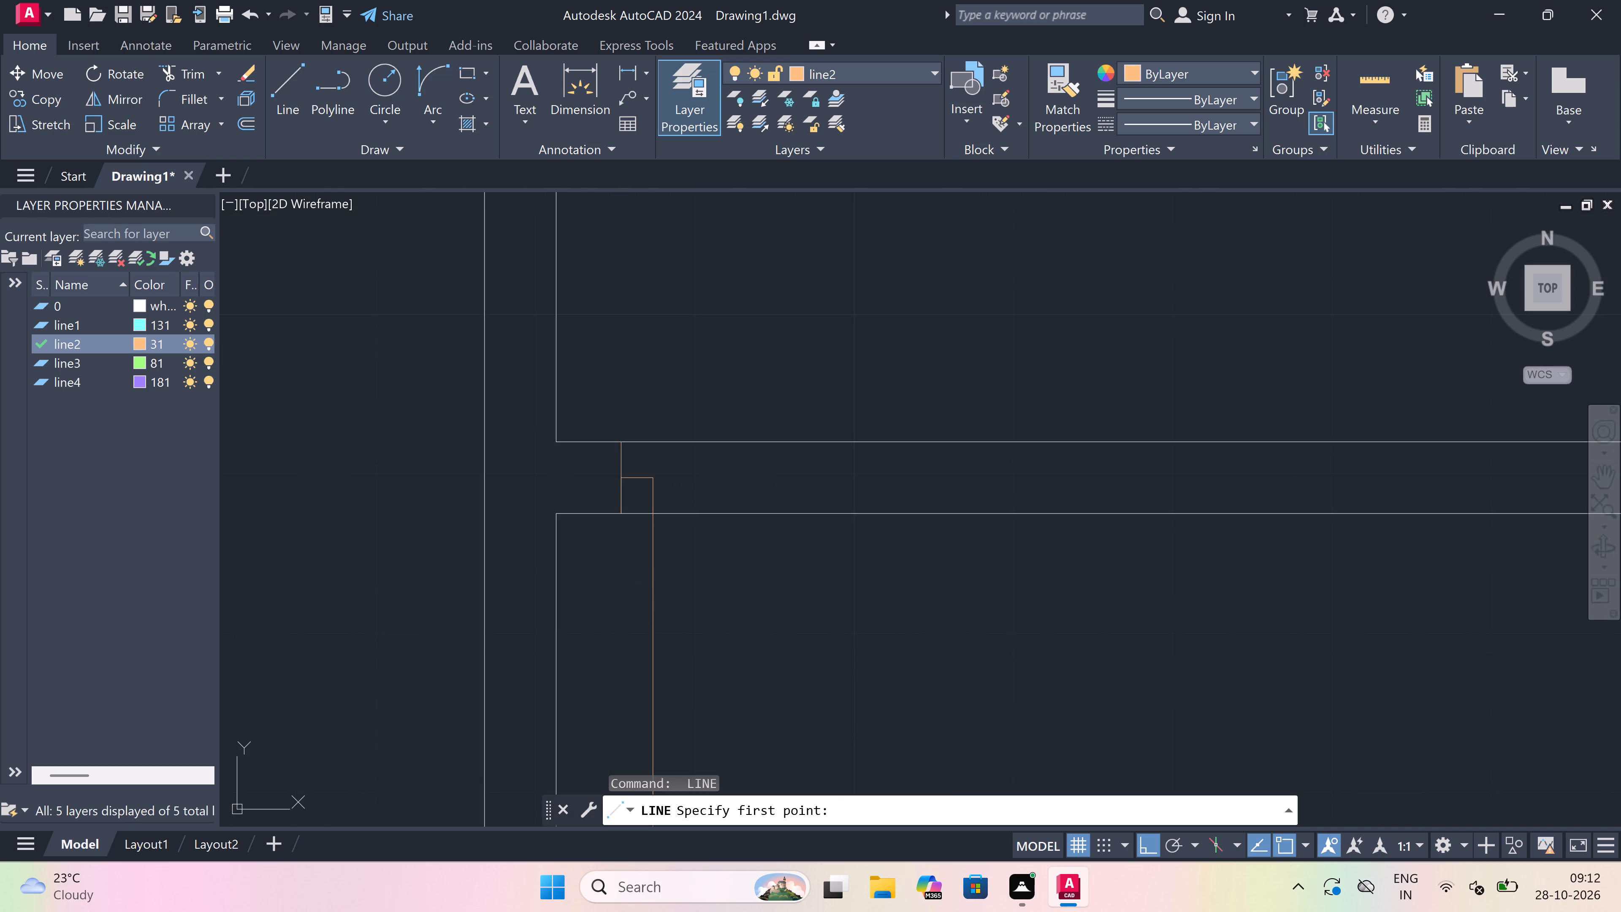
pyautogui.scroll(-4, 699, 350)
pyautogui.scroll(1, 791, 375)
pyautogui.scroll(2, 697, 356)
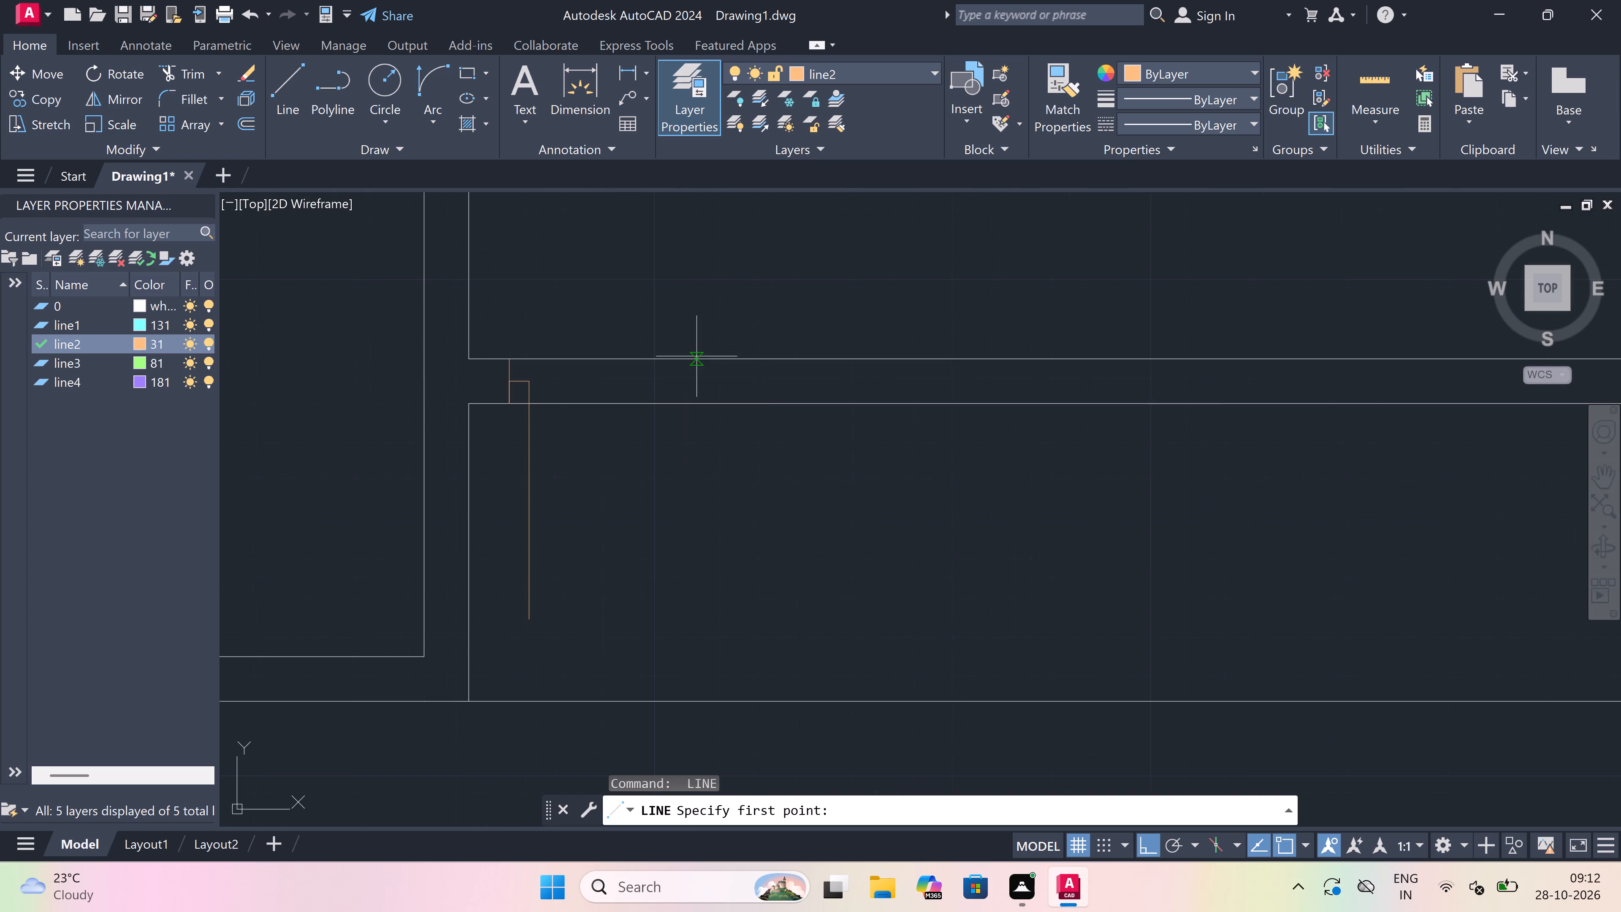
pyautogui.click(751, 364)
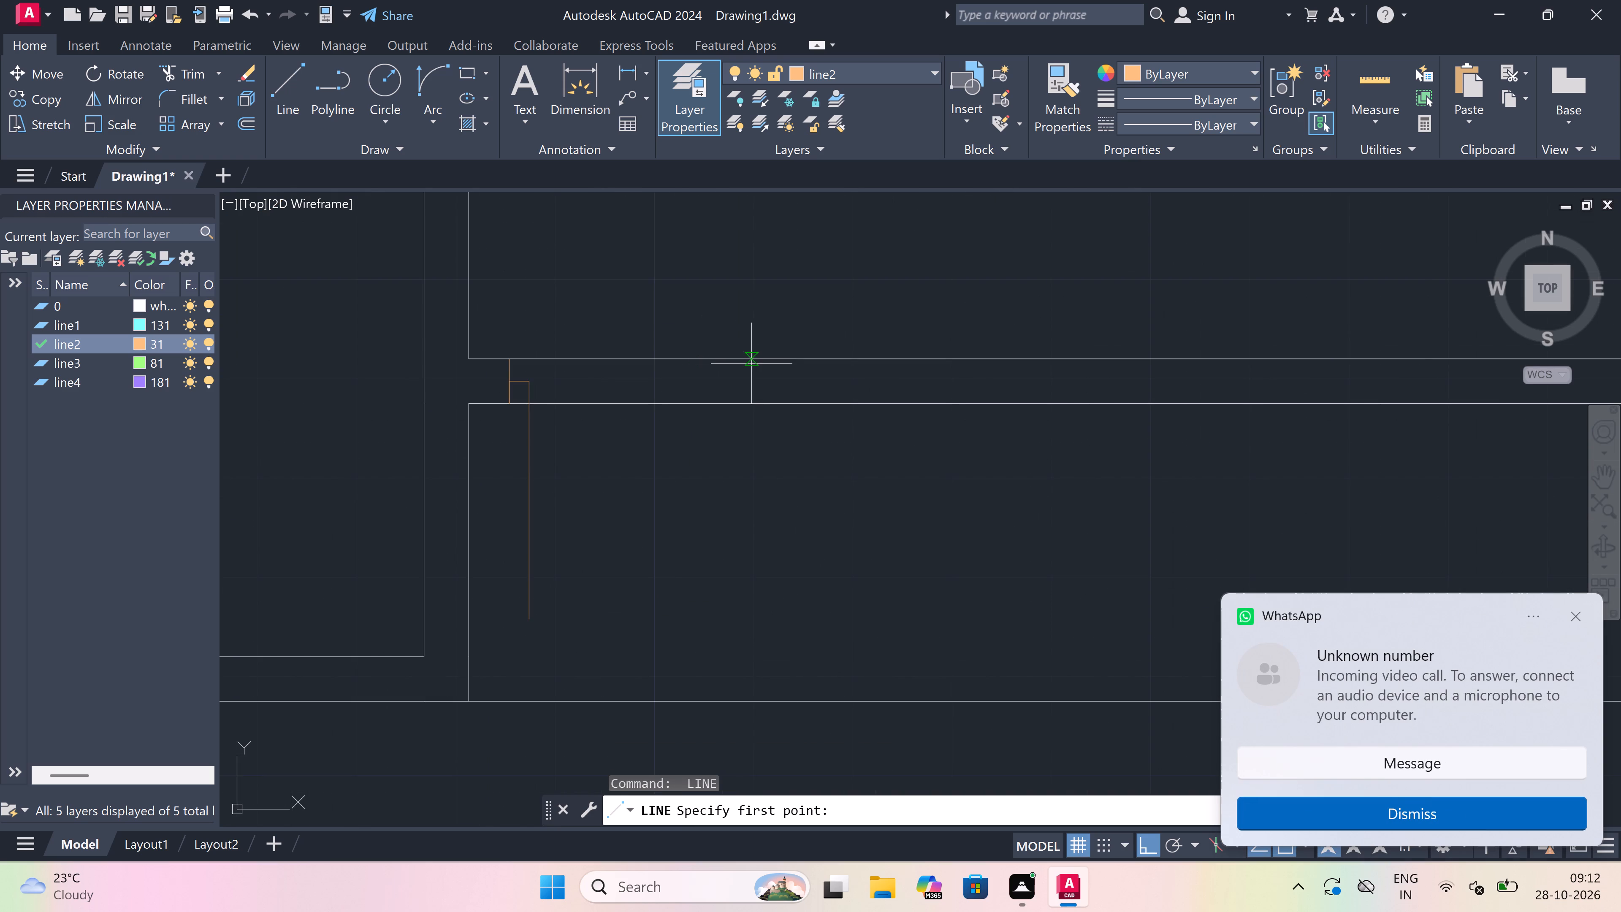
pyautogui.click(747, 395)
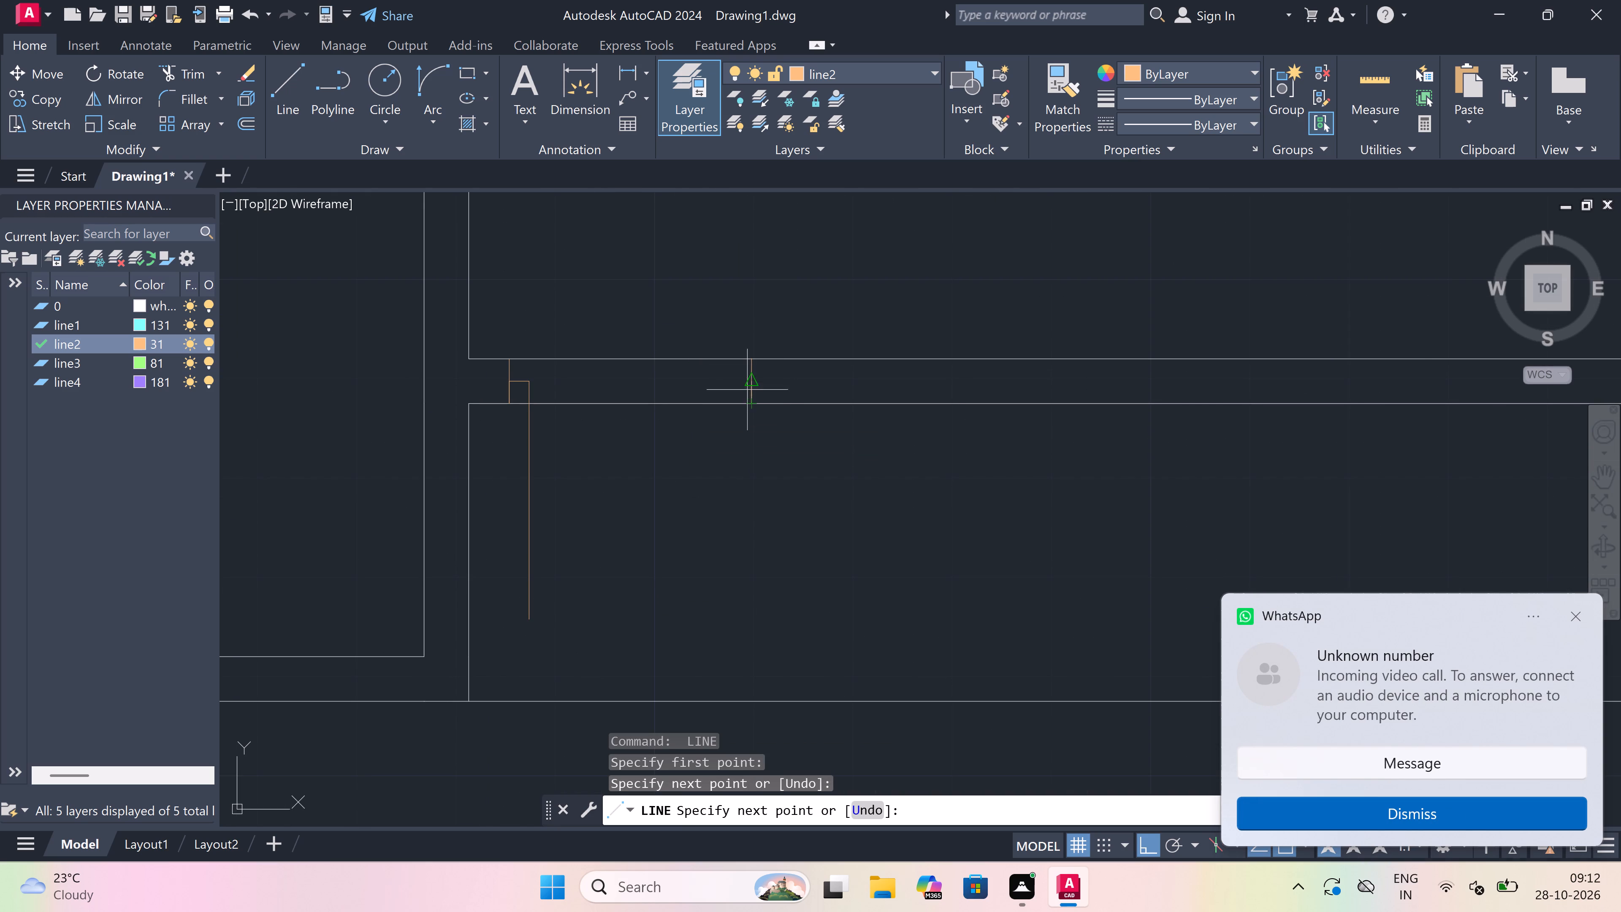
pyautogui.moveTo(751, 381); pyautogui.dragTo(745, 380)
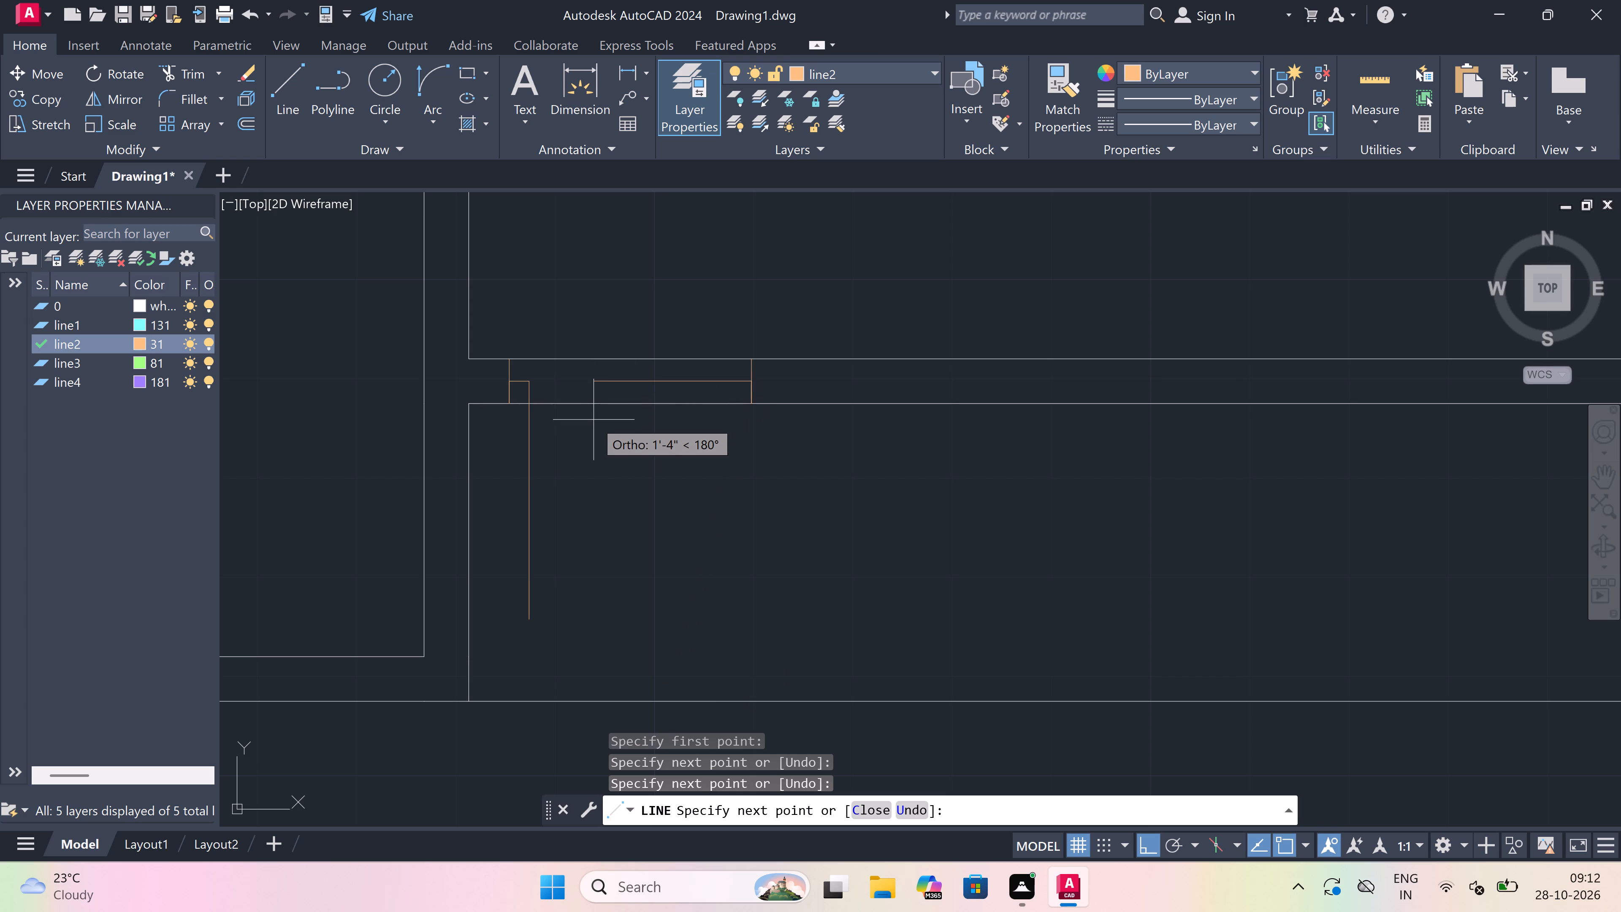
pyautogui.press('2')
pyautogui.write('"')
pyautogui.press('space')
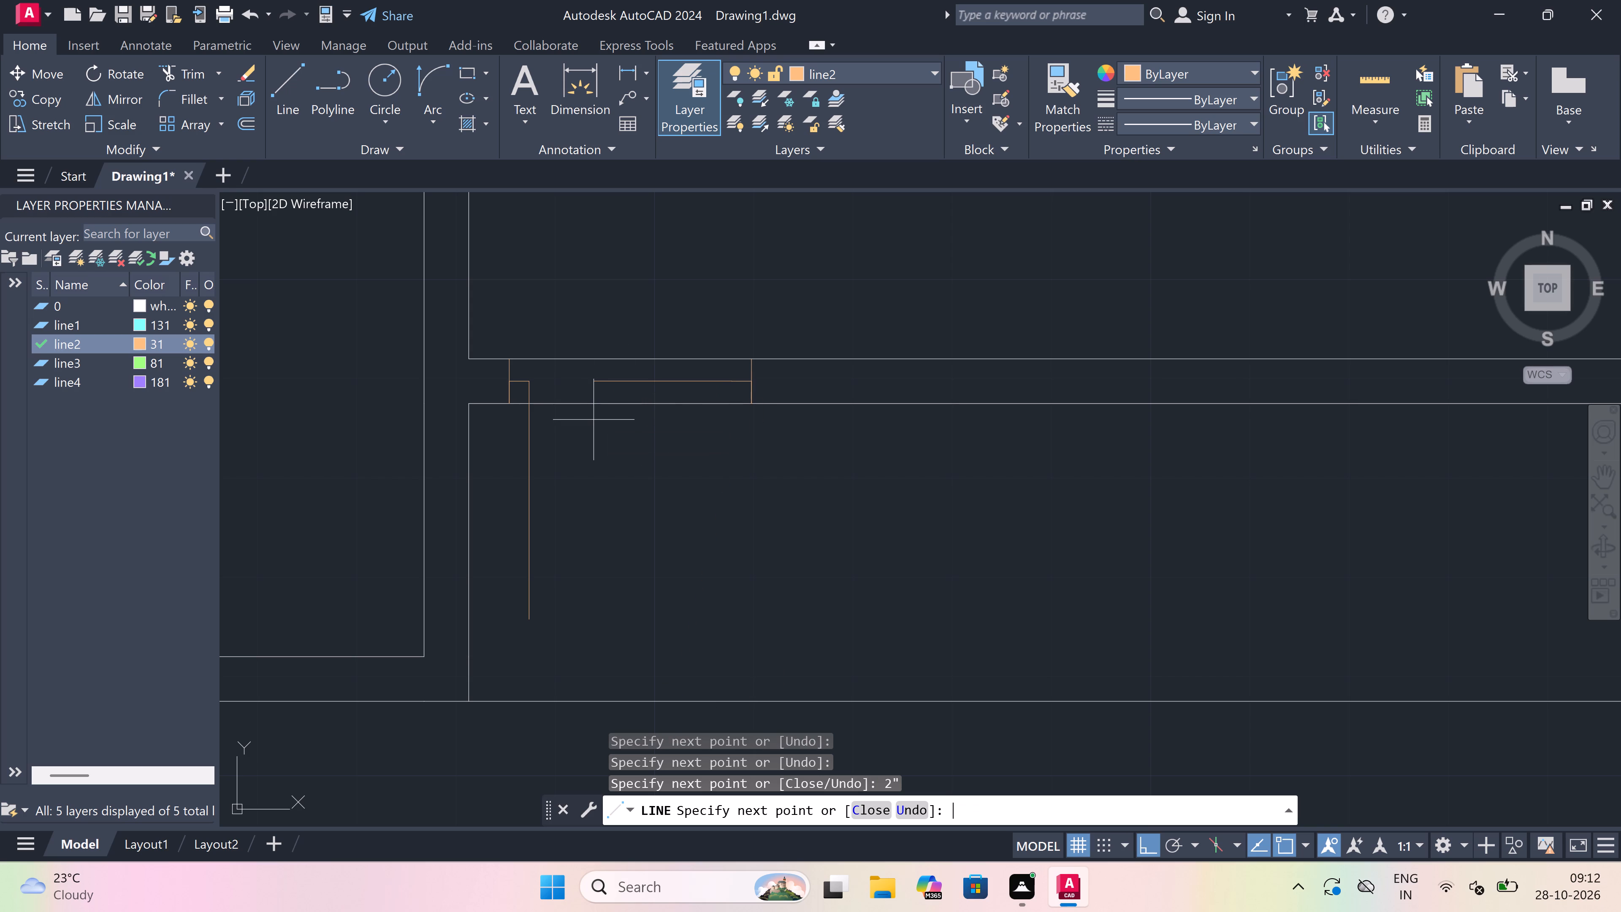
pyautogui.press('Escape')
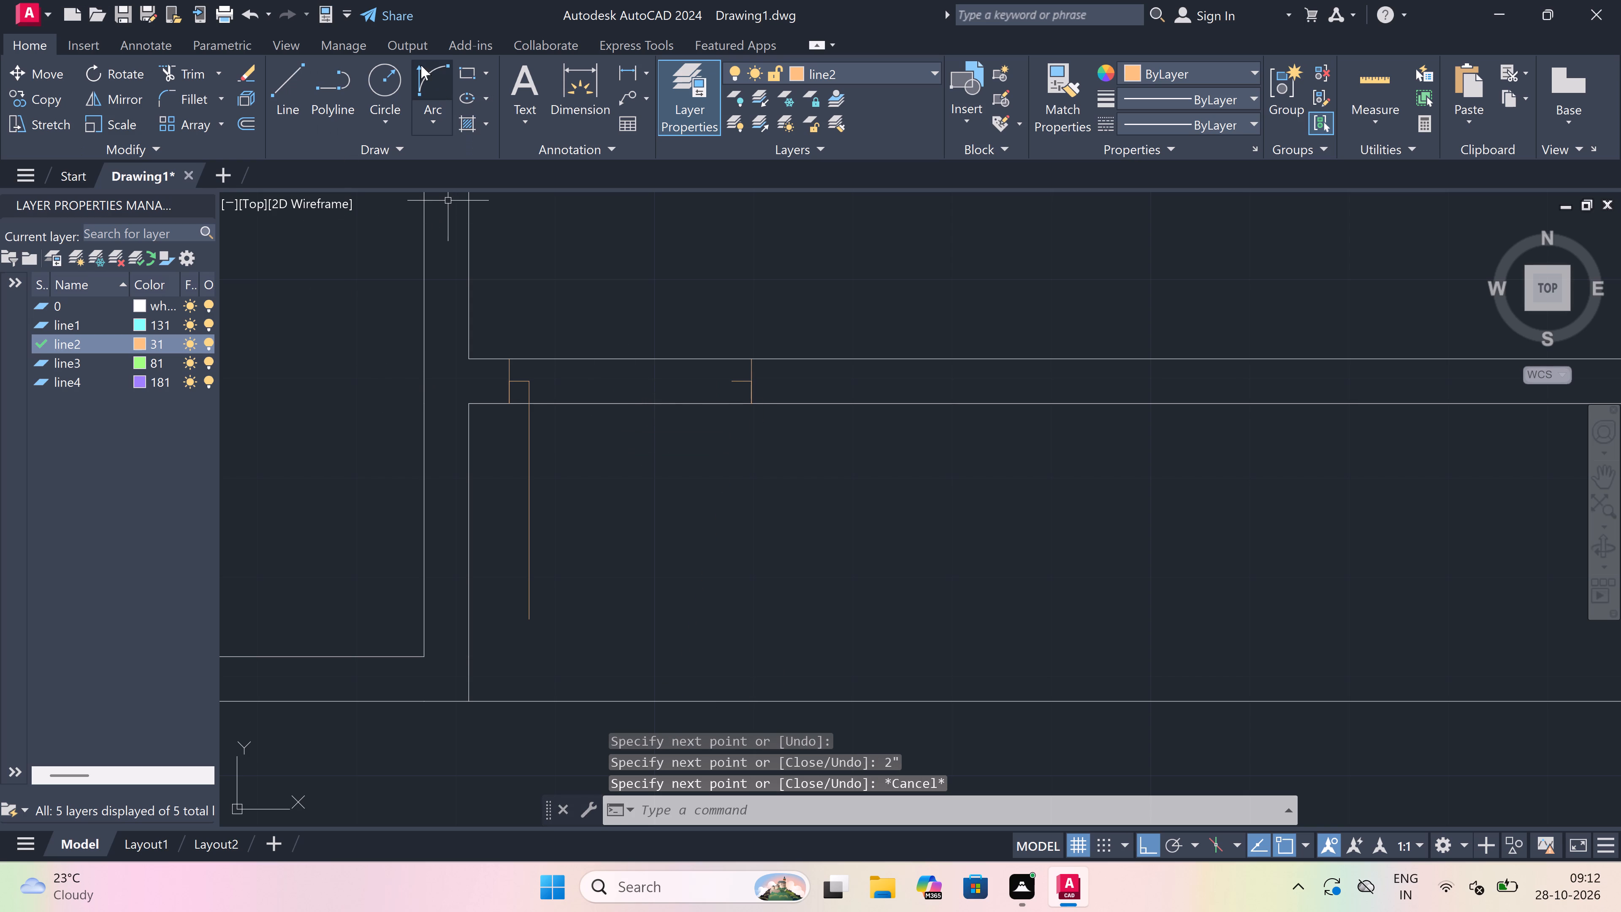
# Draw the swing arc from the 2' leaf's south end to the tip of the east jamb's return.
pyautogui.click(435, 82)
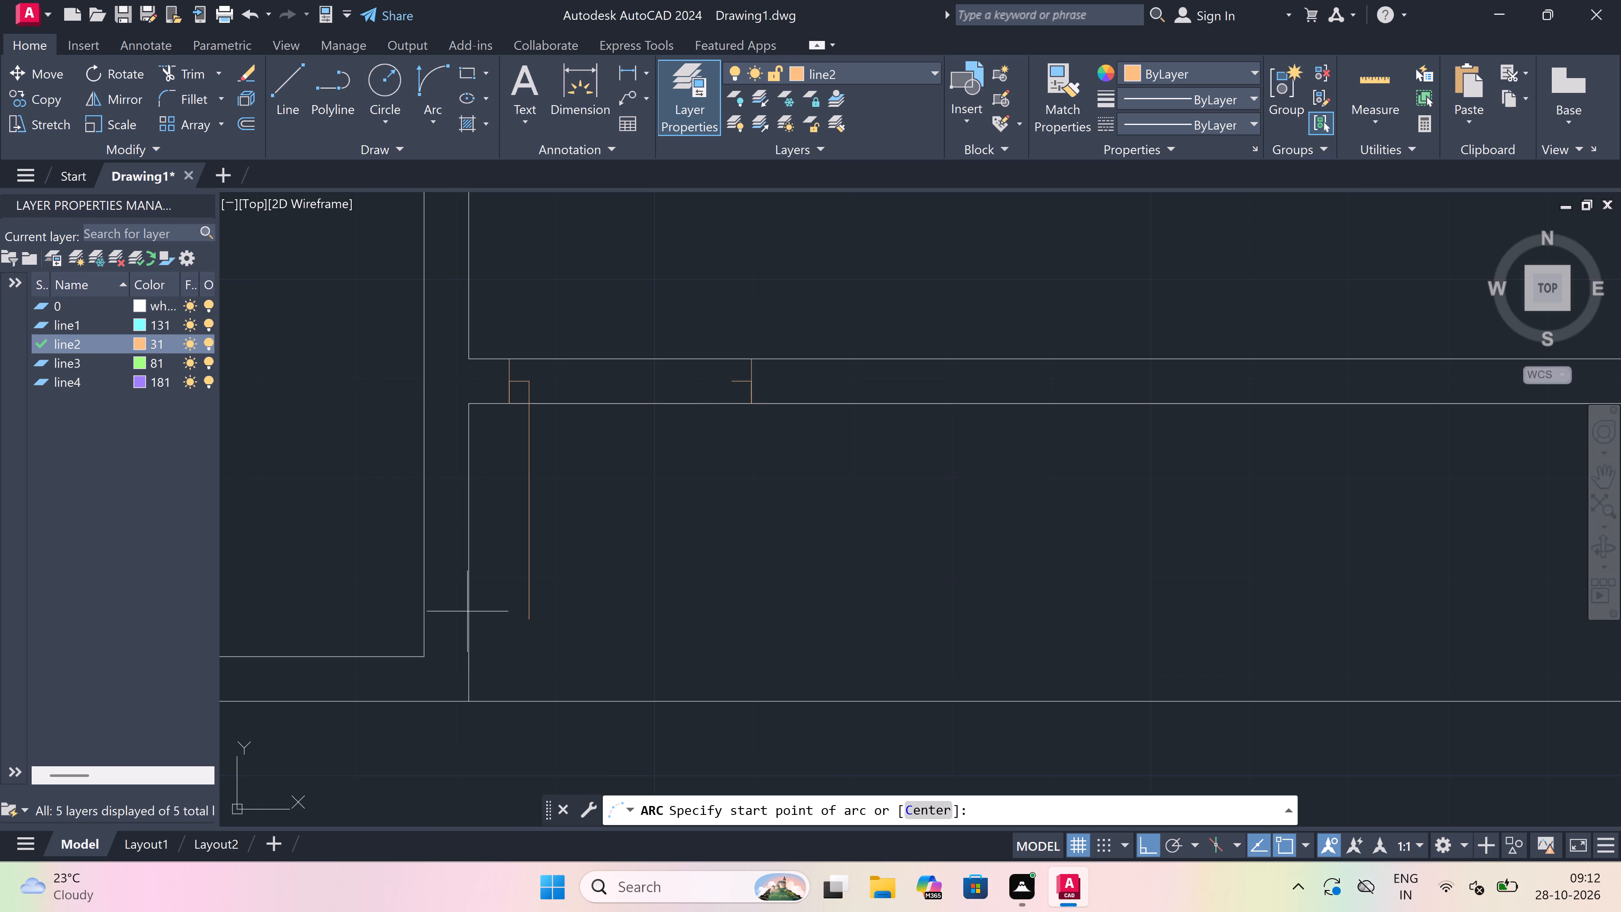
pyautogui.moveTo(528, 625); pyautogui.dragTo(601, 572)
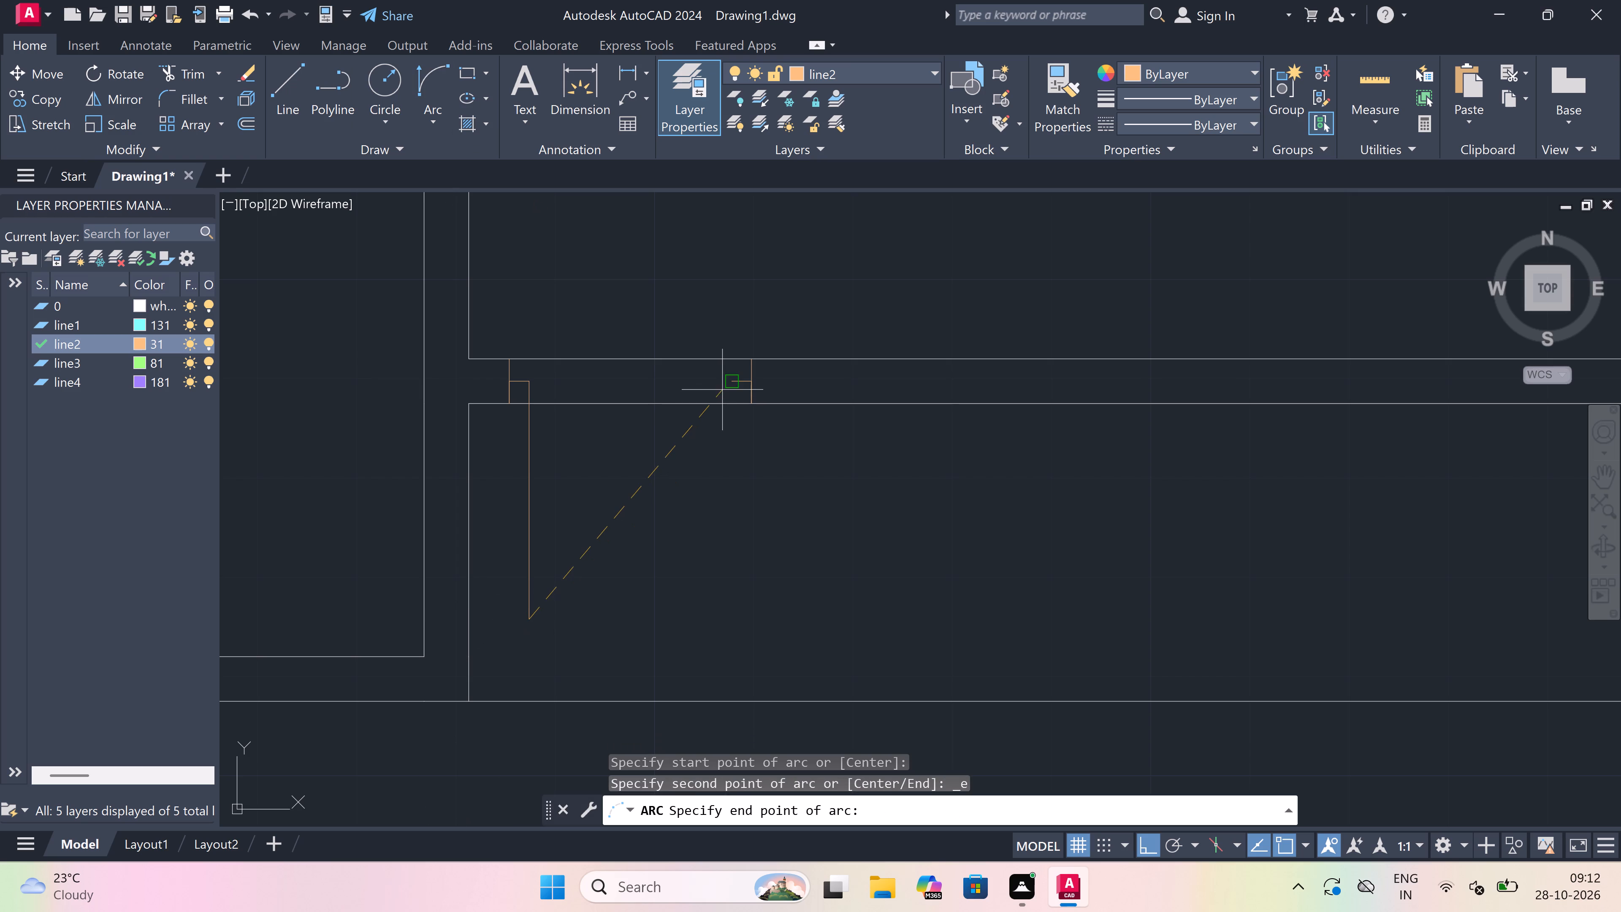
pyautogui.moveTo(735, 379); pyautogui.dragTo(741, 390)
pyautogui.click(878, 520)
# Trim both wall lines between the two jambs to open the doorway in the southeast room's south wall.
pyautogui.write('tr')
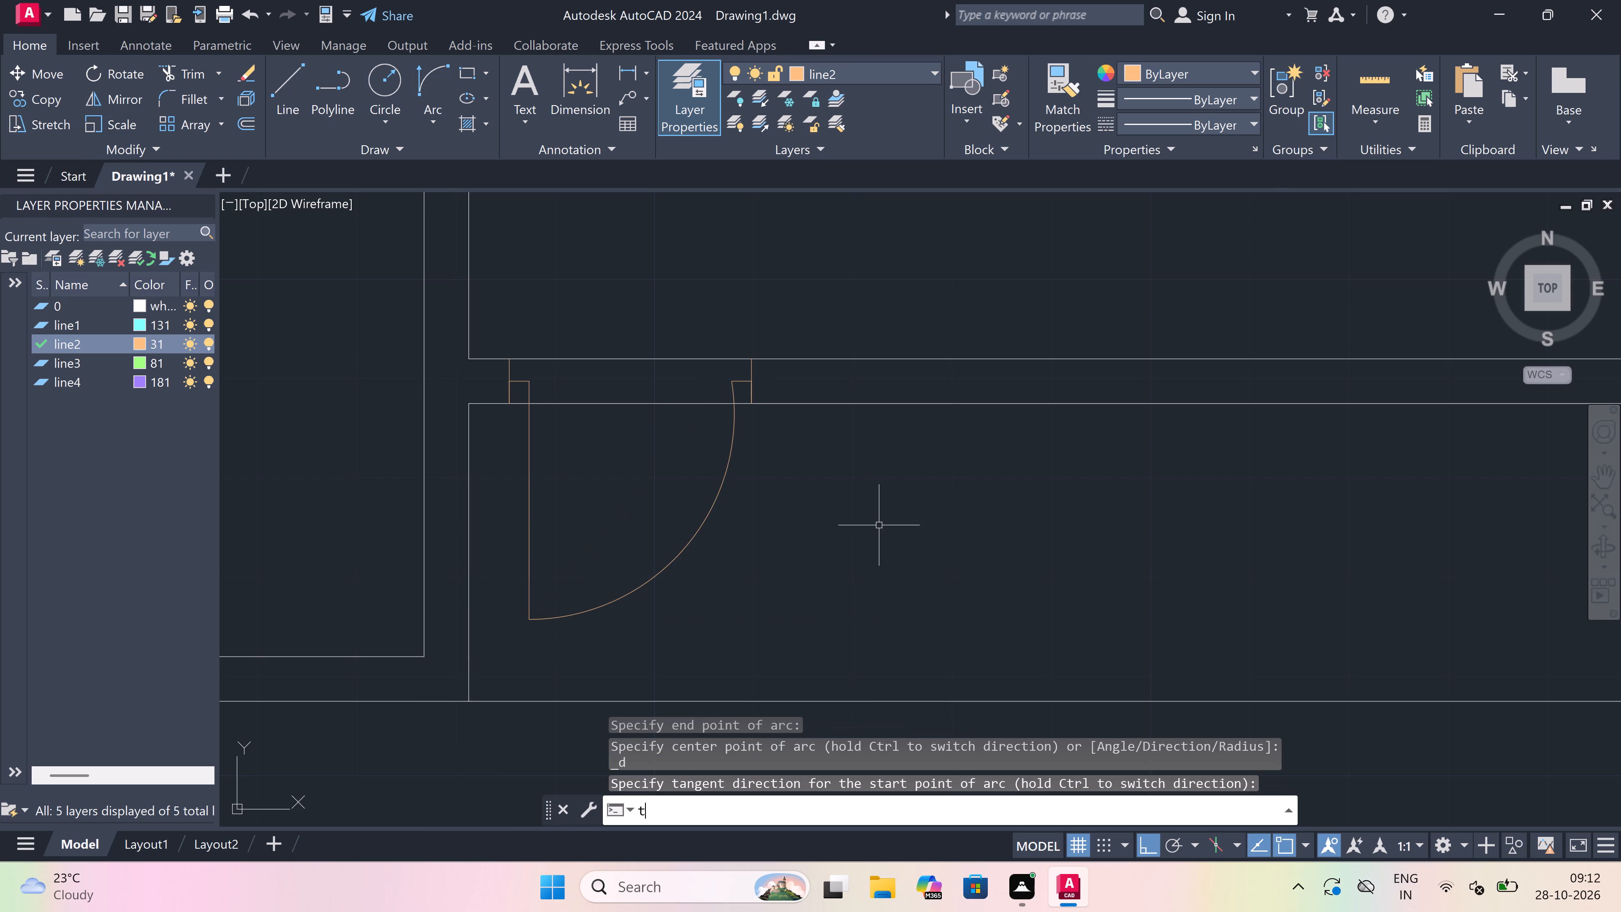
pyautogui.press('space')
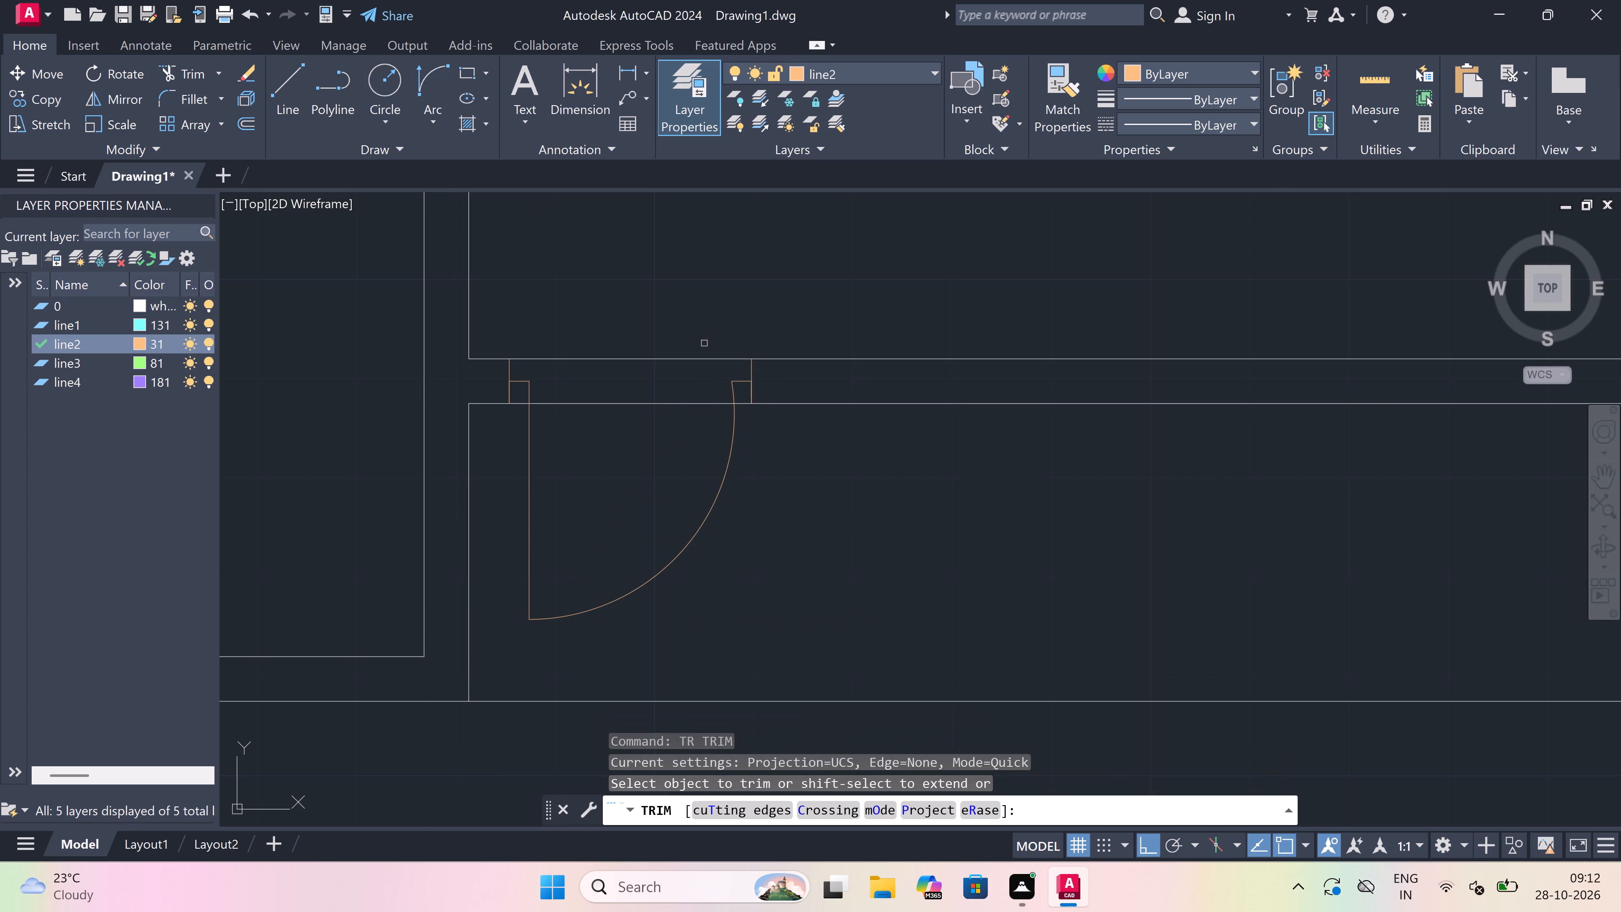
pyautogui.moveTo(626, 343); pyautogui.dragTo(622, 378)
pyautogui.click(623, 464)
pyautogui.press('Escape')
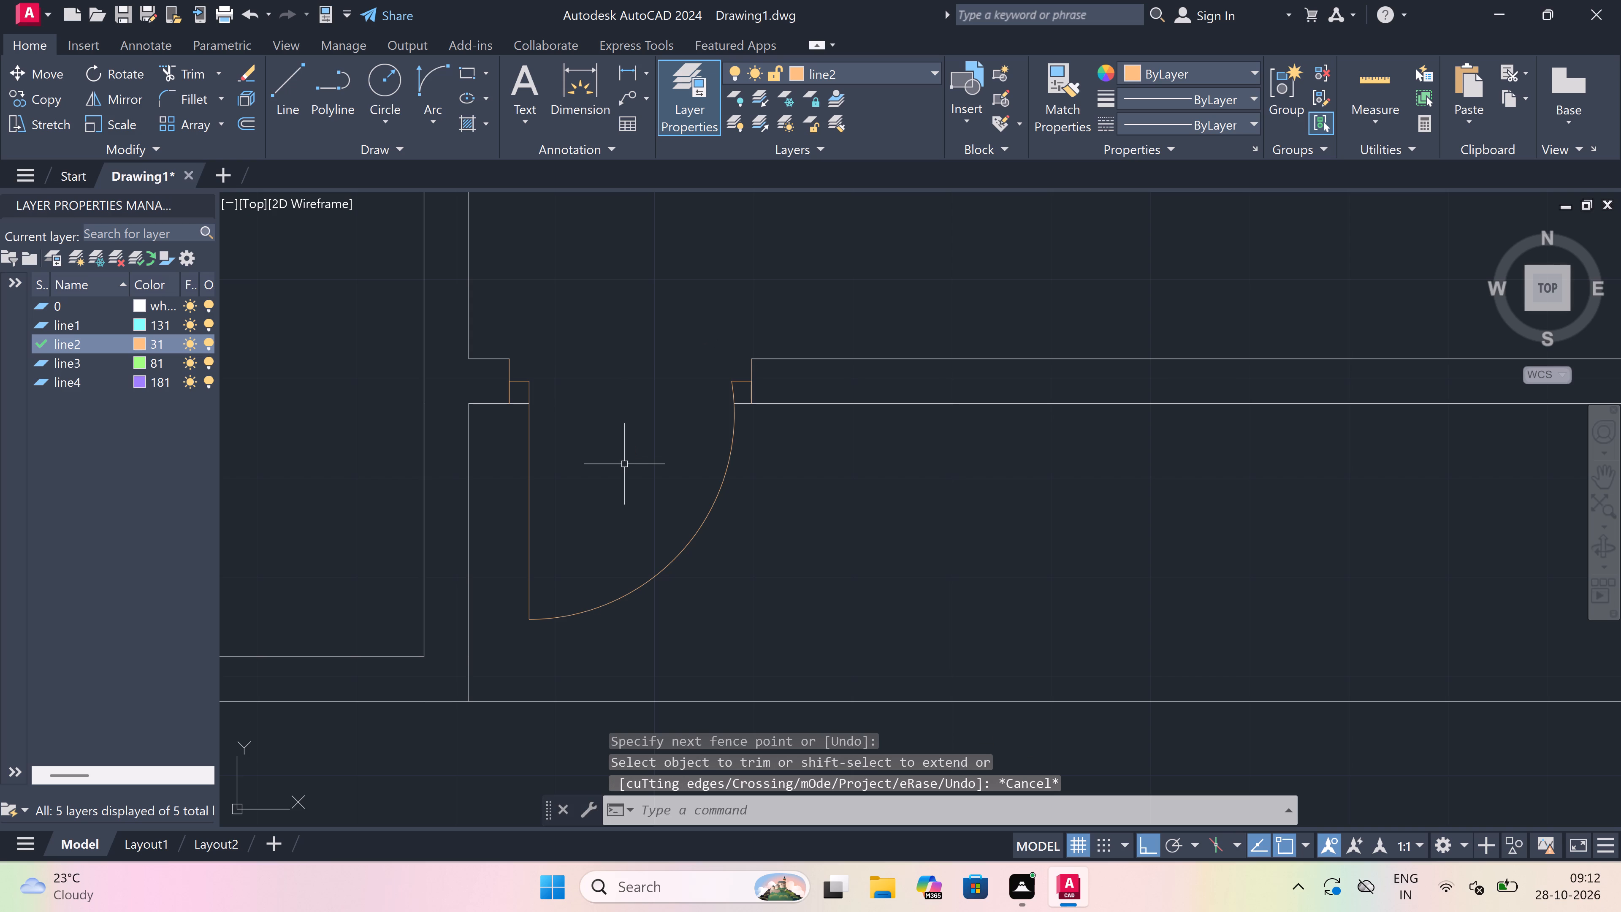
# Draw an east jamb across the southwest corner room's south wall near its east end, with a 2" westward return and 2' leaf southward.
pyautogui.scroll(-4, 605, 438)
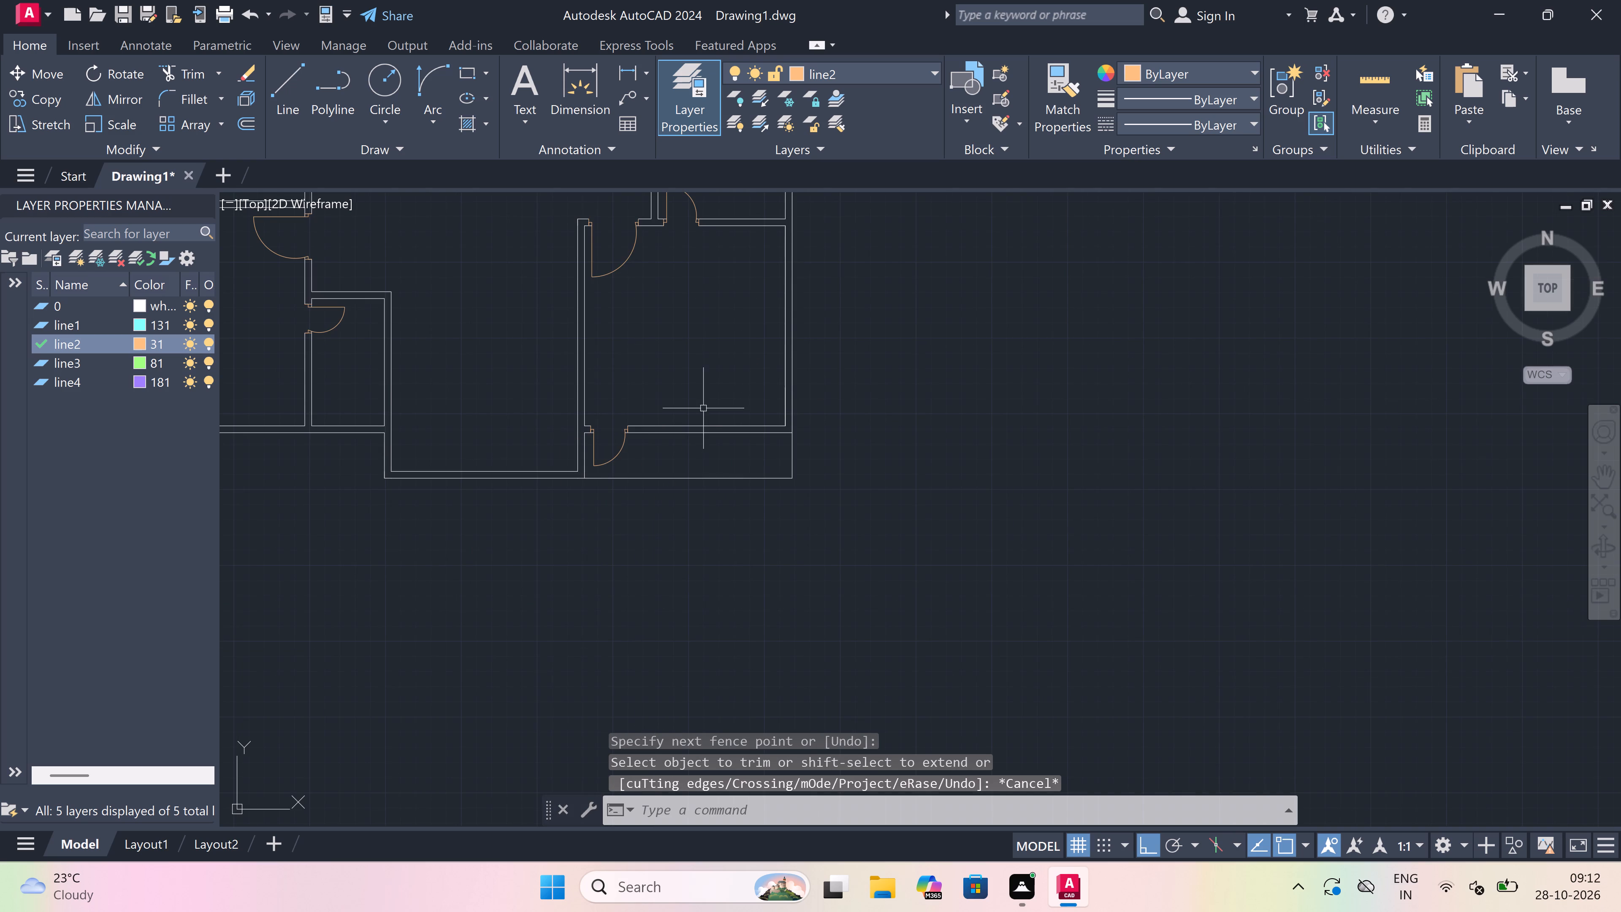
pyautogui.write('l')
pyautogui.press('space')
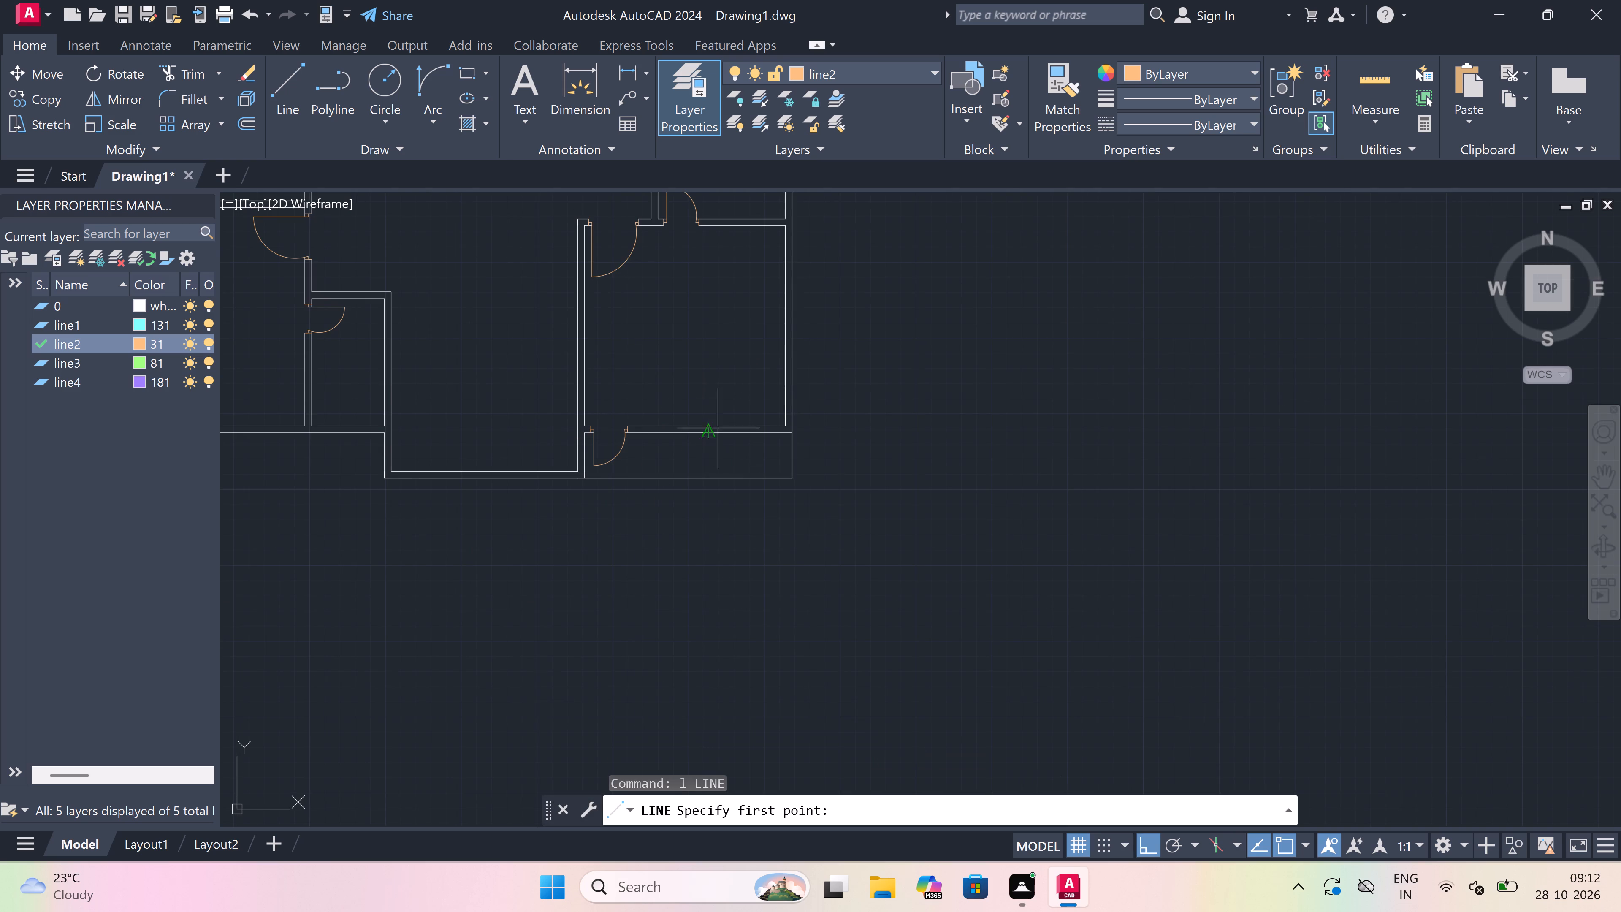
pyautogui.scroll(-4, 656, 692)
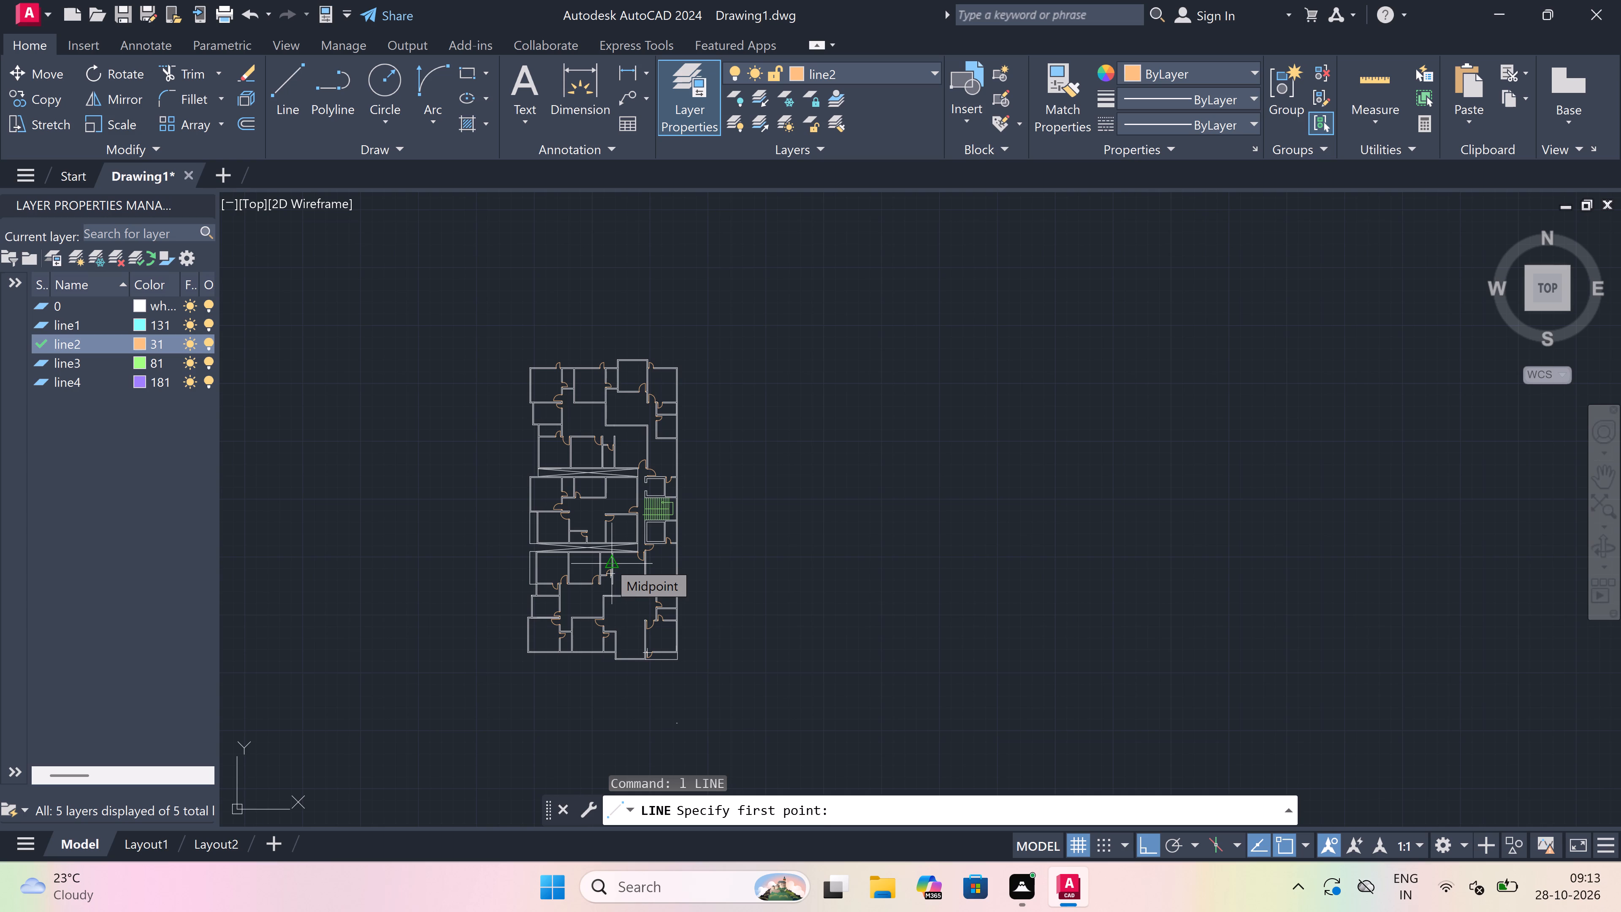
pyautogui.scroll(2, 520, 661)
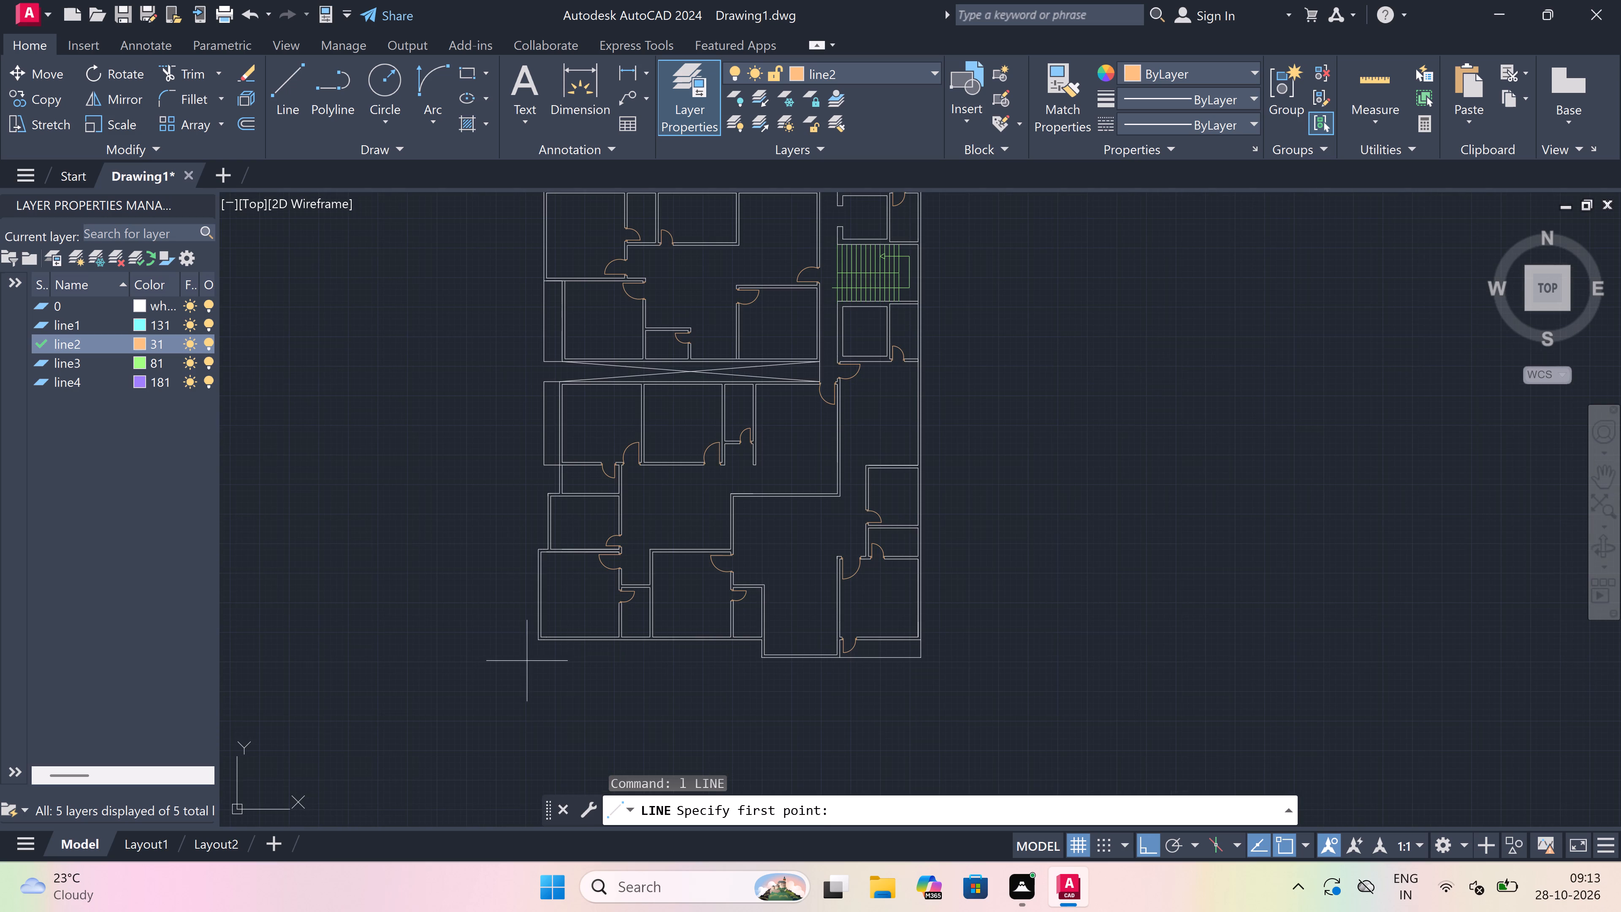
pyautogui.scroll(1, 594, 648)
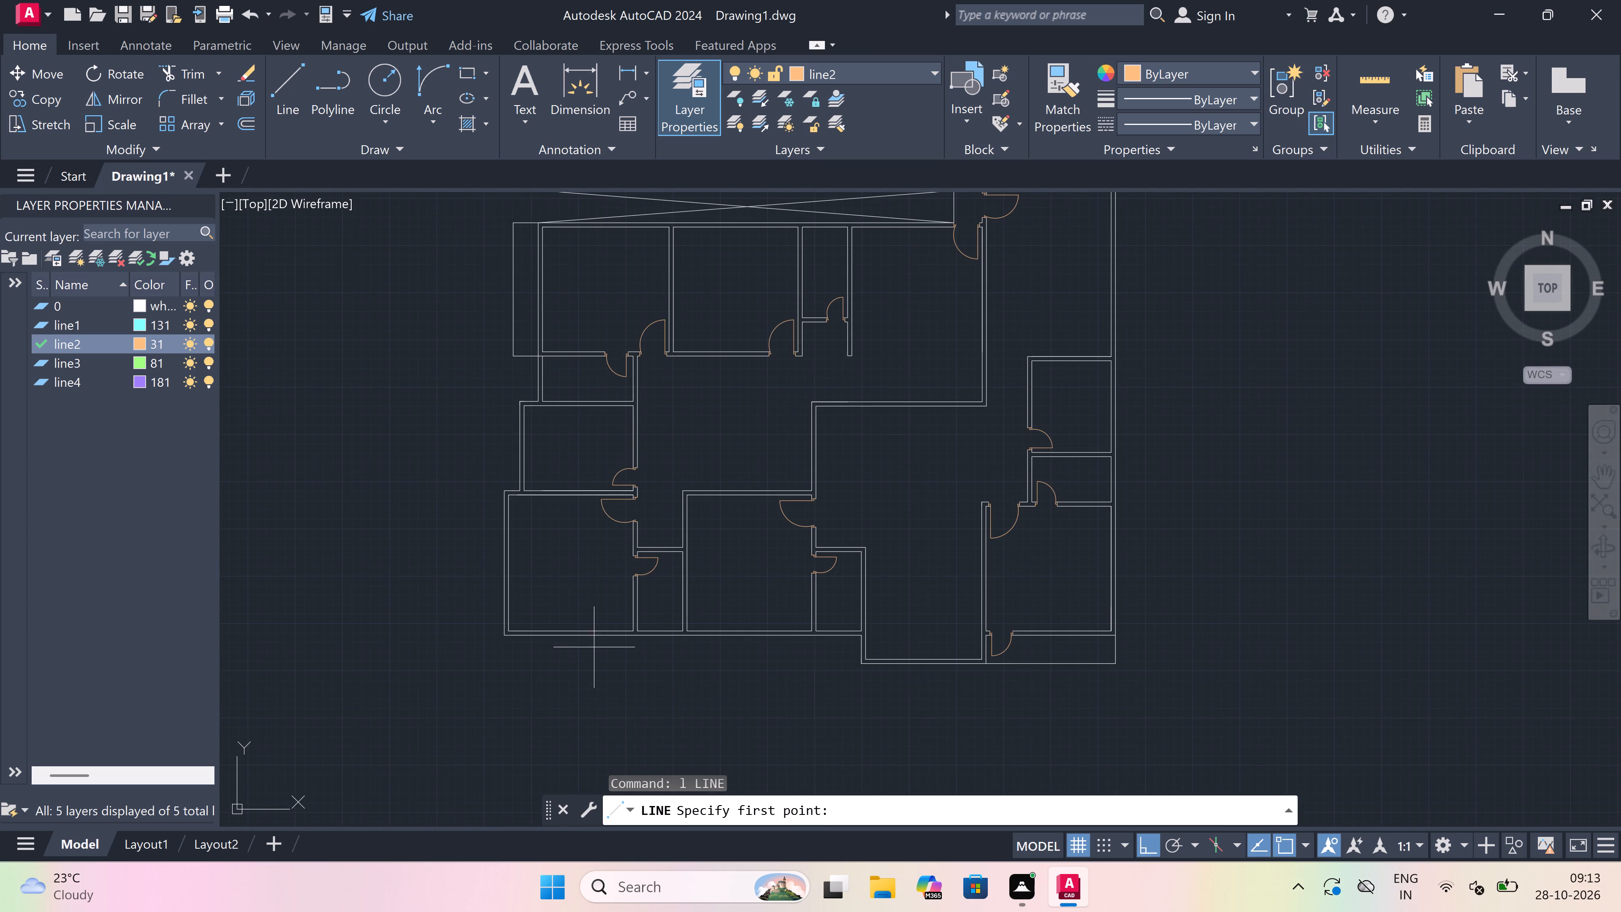
pyautogui.scroll(5, 623, 631)
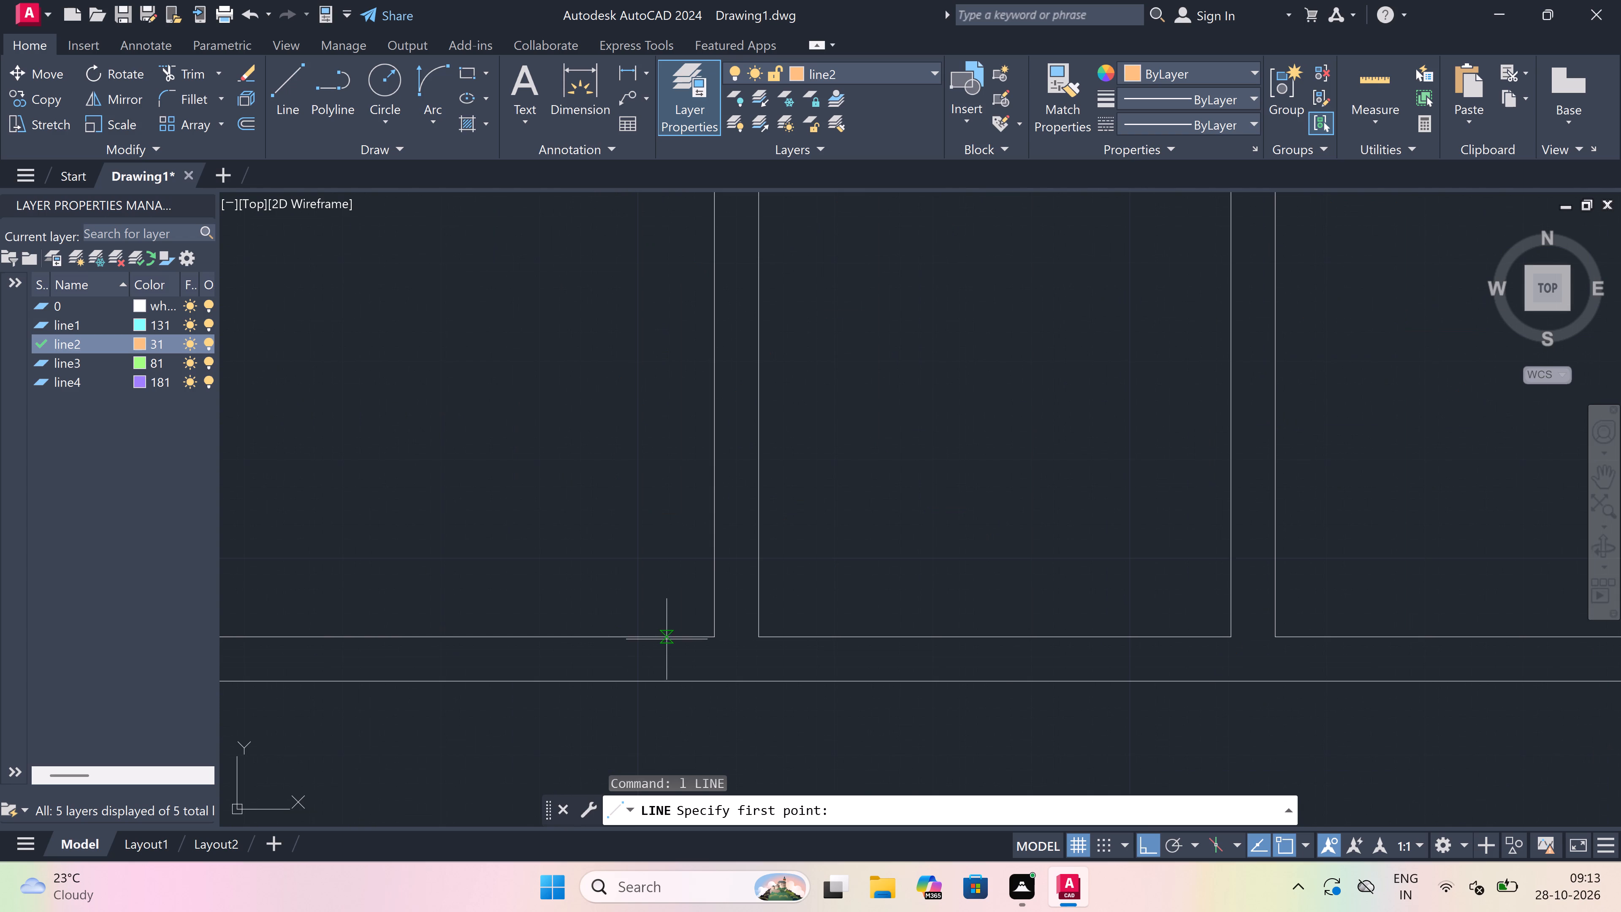
pyautogui.moveTo(682, 638); pyautogui.dragTo(682, 643)
pyautogui.moveTo(681, 680); pyautogui.dragTo(681, 675)
pyautogui.click(683, 662)
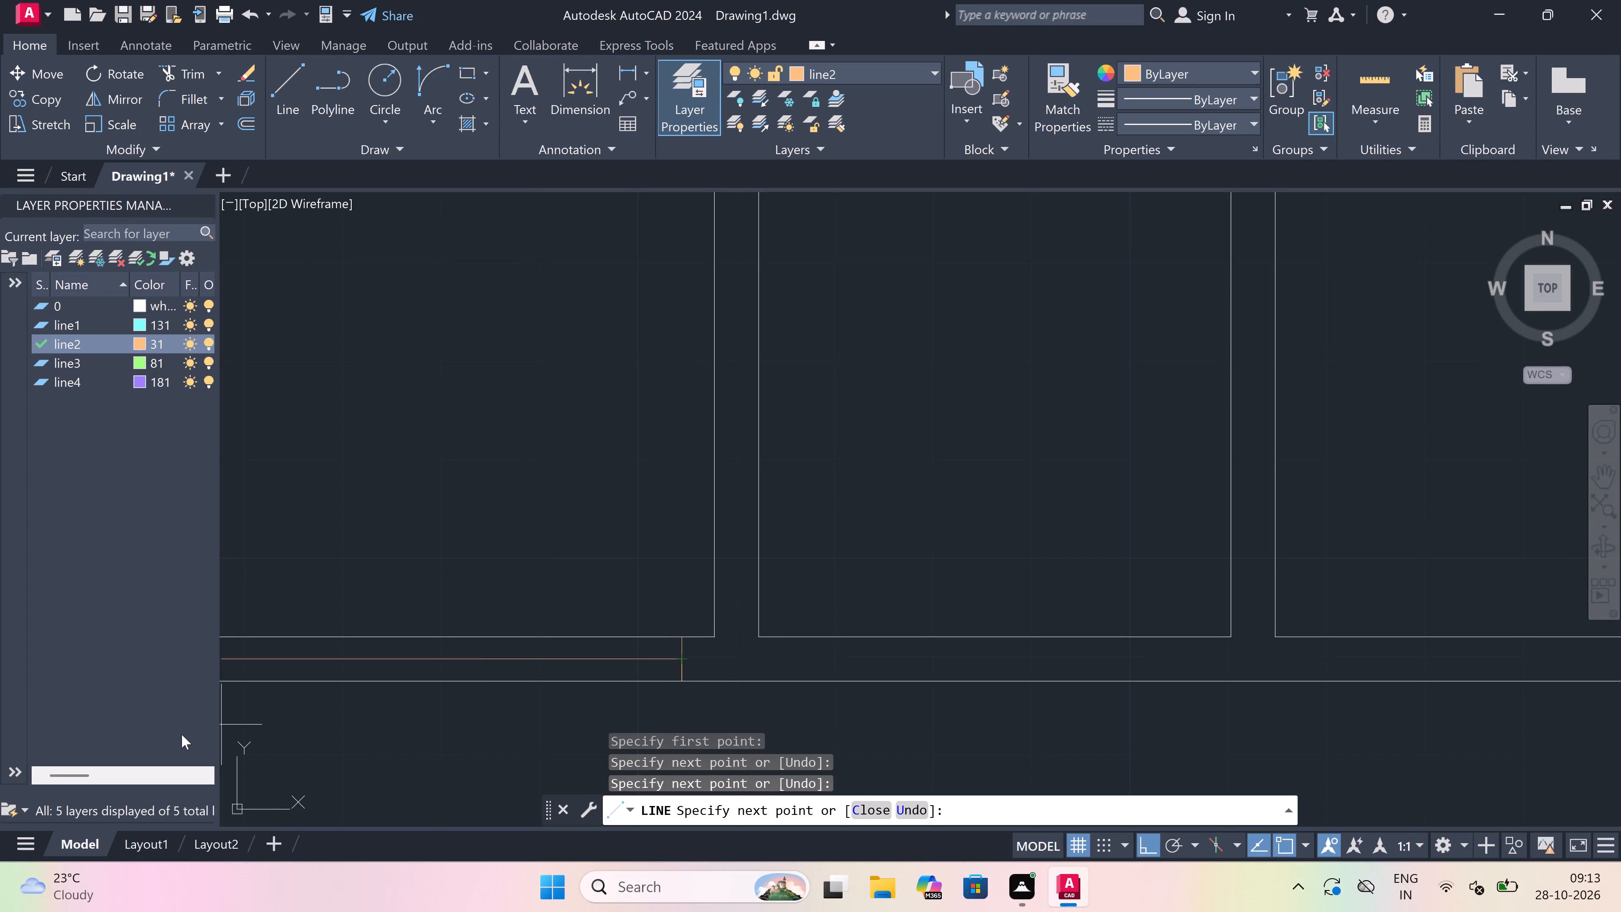
pyautogui.press('2')
pyautogui.write('"')
pyautogui.press('space')
pyautogui.scroll(-2, 184, 732)
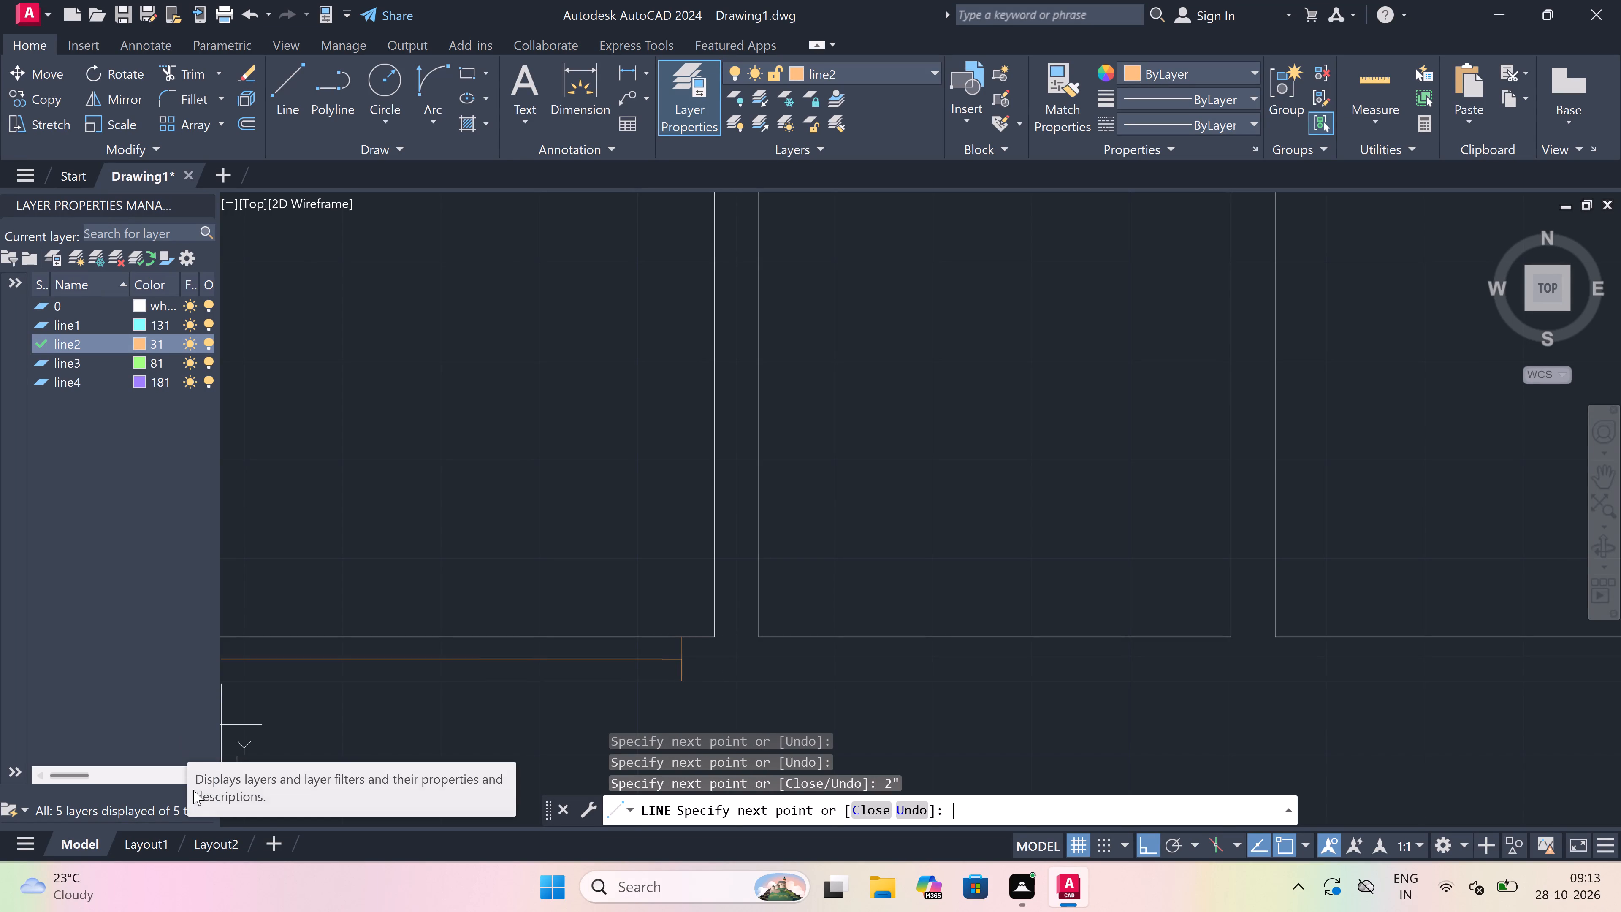
pyautogui.scroll(1, 194, 793)
pyautogui.scroll(-1, 452, 405)
pyautogui.scroll(2, 477, 562)
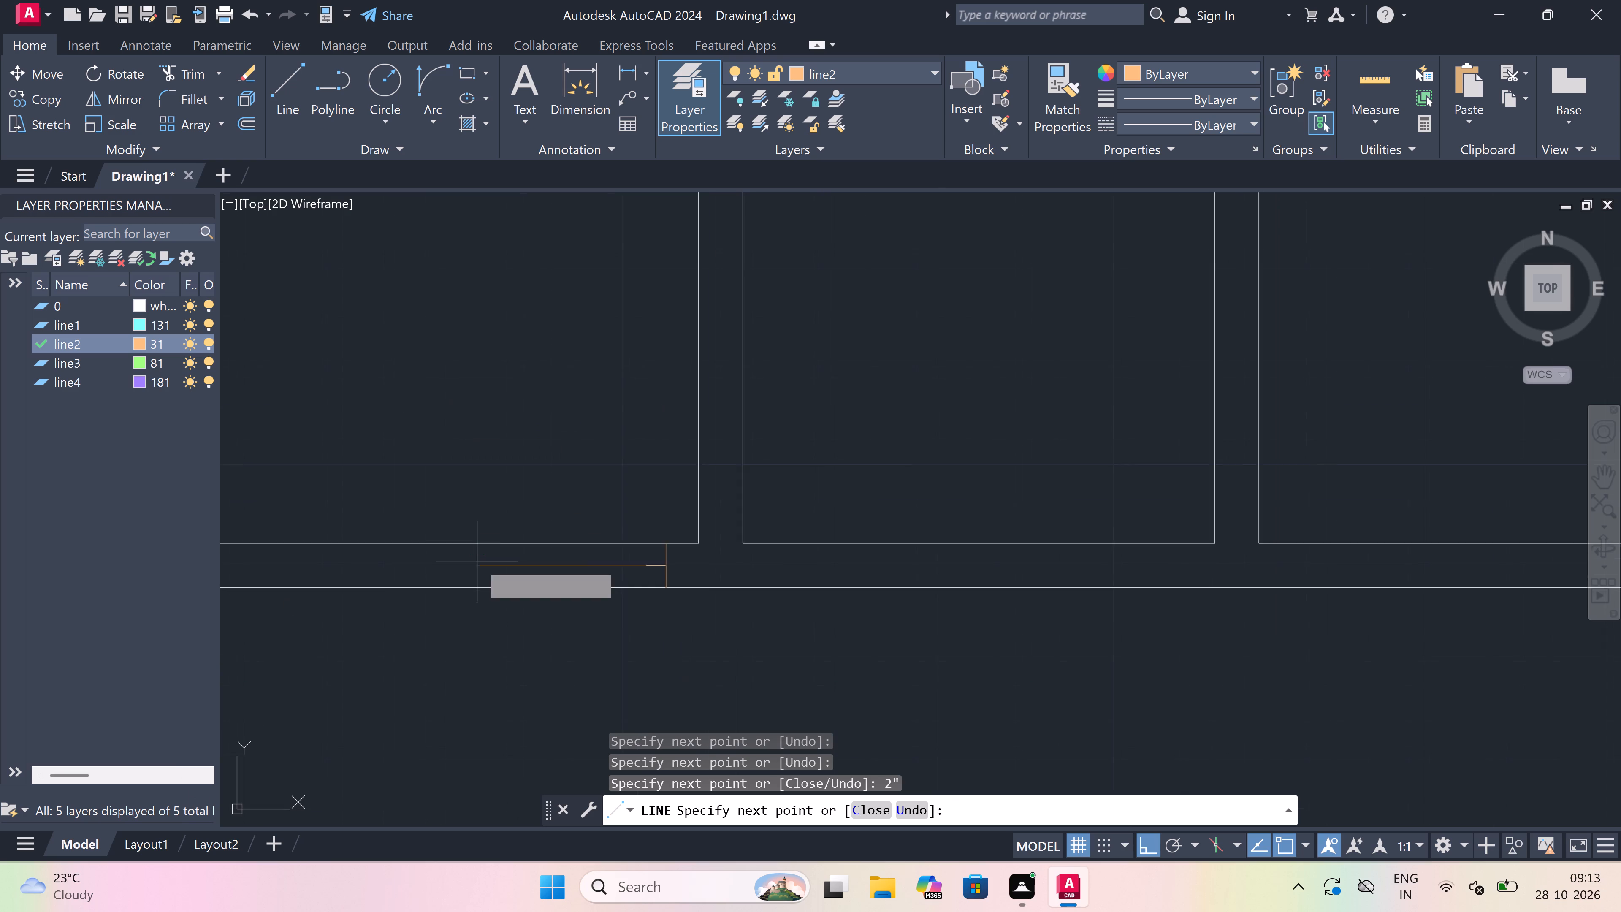
pyautogui.scroll(-3, 537, 479)
pyautogui.scroll(2, 537, 549)
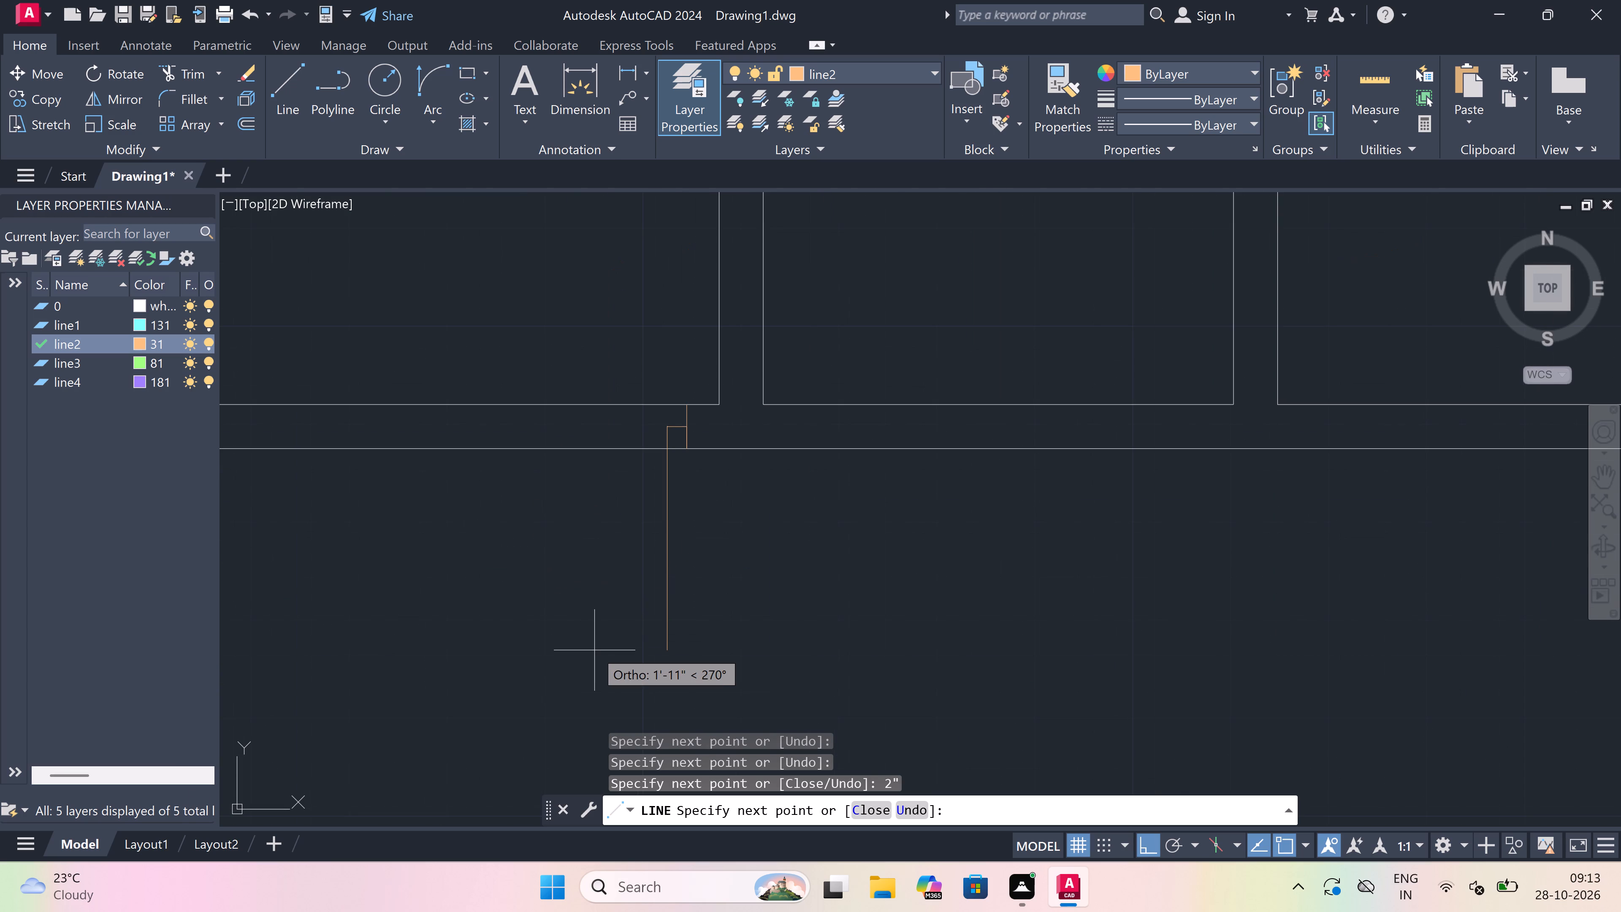
pyautogui.write("2'")
pyautogui.press('space')
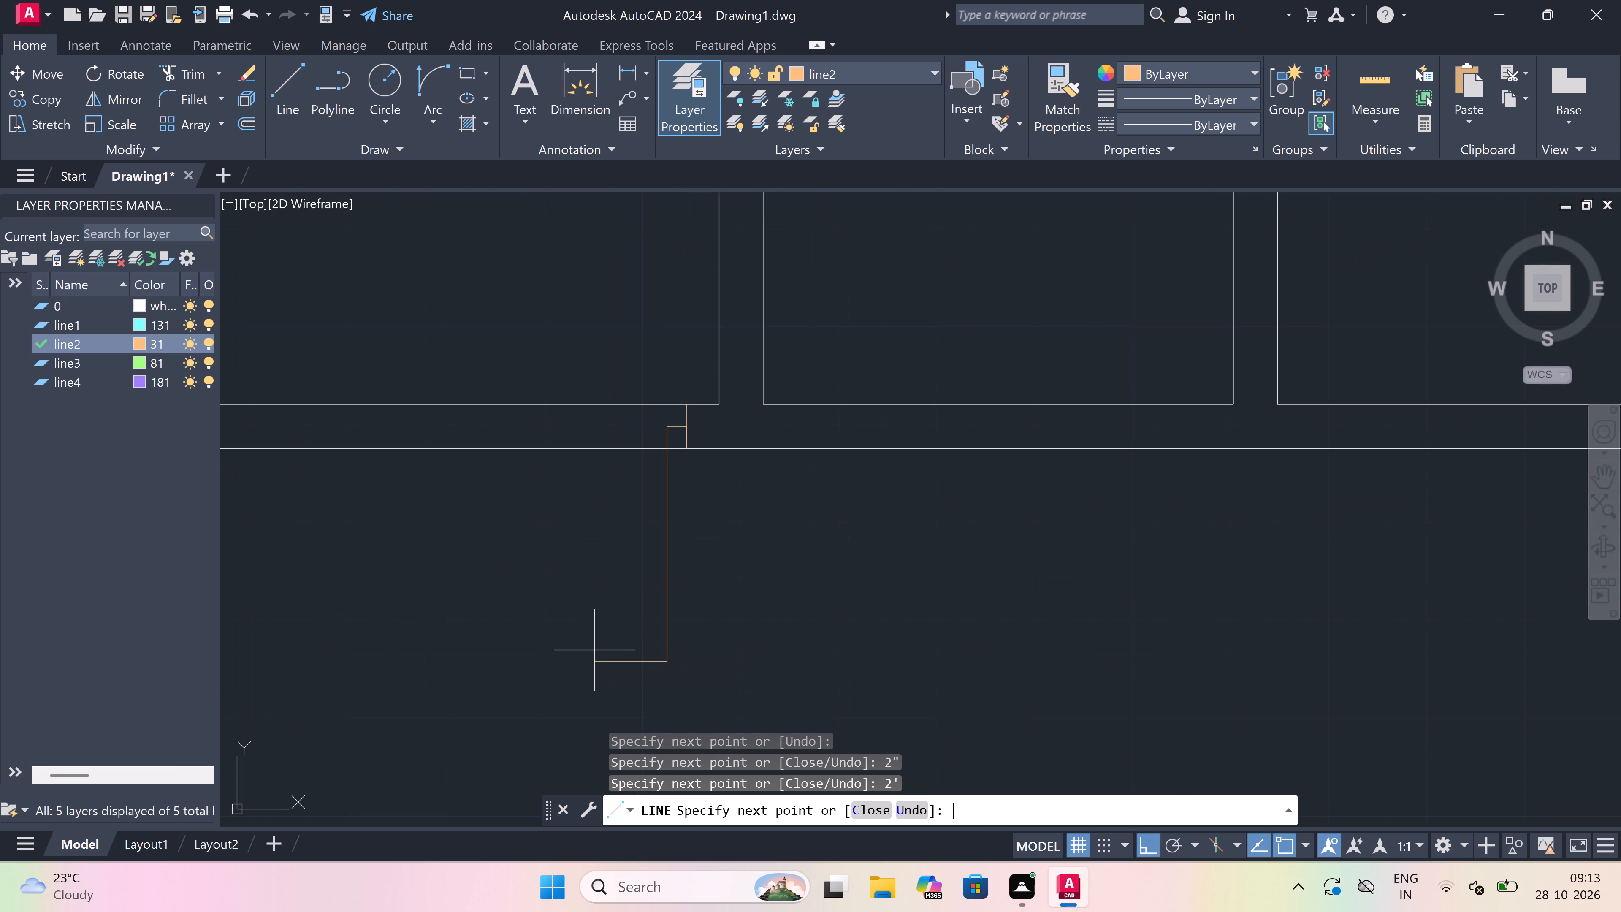
pyautogui.press('Escape')
# Draw the west jamb line across the southwest room's south wall, with a 2" return eastward from mid-wall.
pyautogui.press('space')
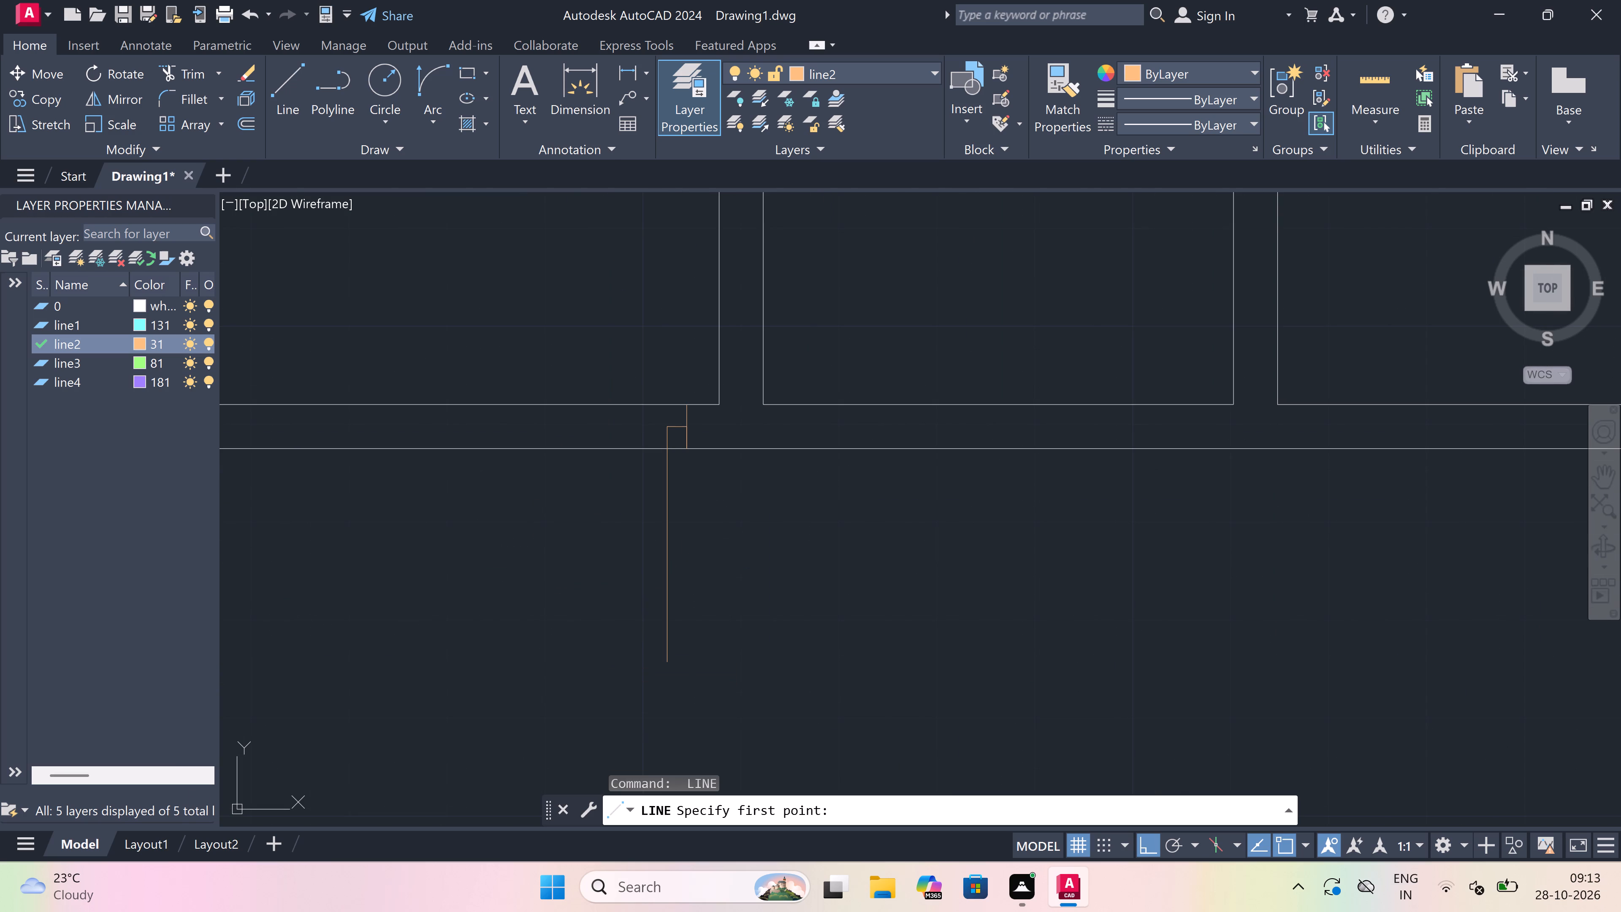
pyautogui.click(468, 401)
pyautogui.click(471, 447)
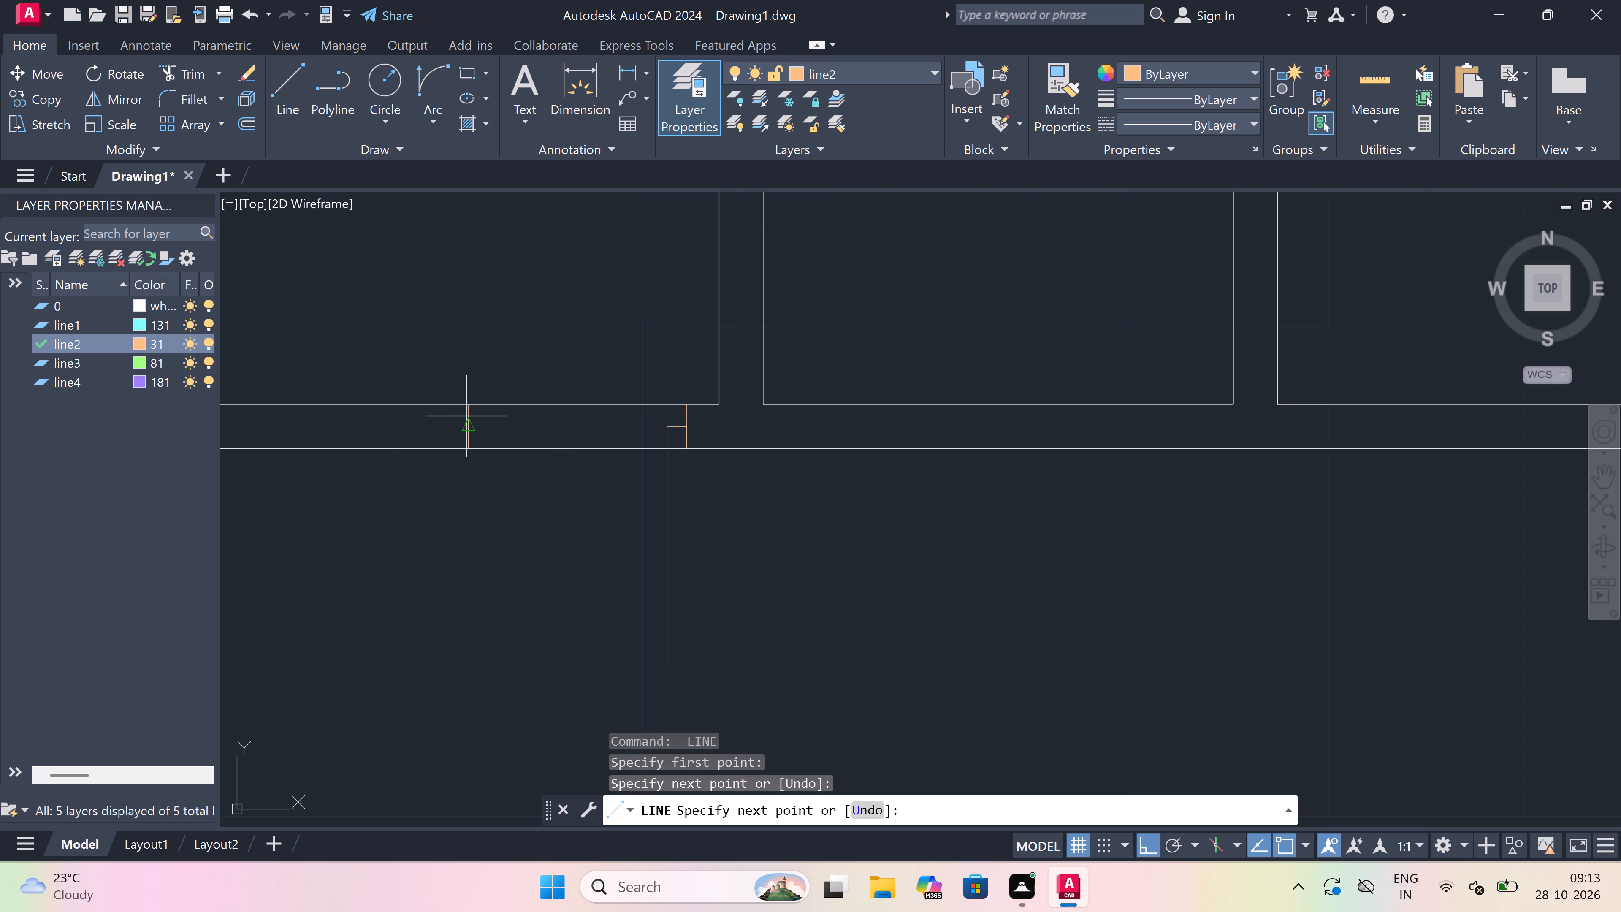
pyautogui.moveTo(467, 424); pyautogui.dragTo(555, 428)
pyautogui.press('2')
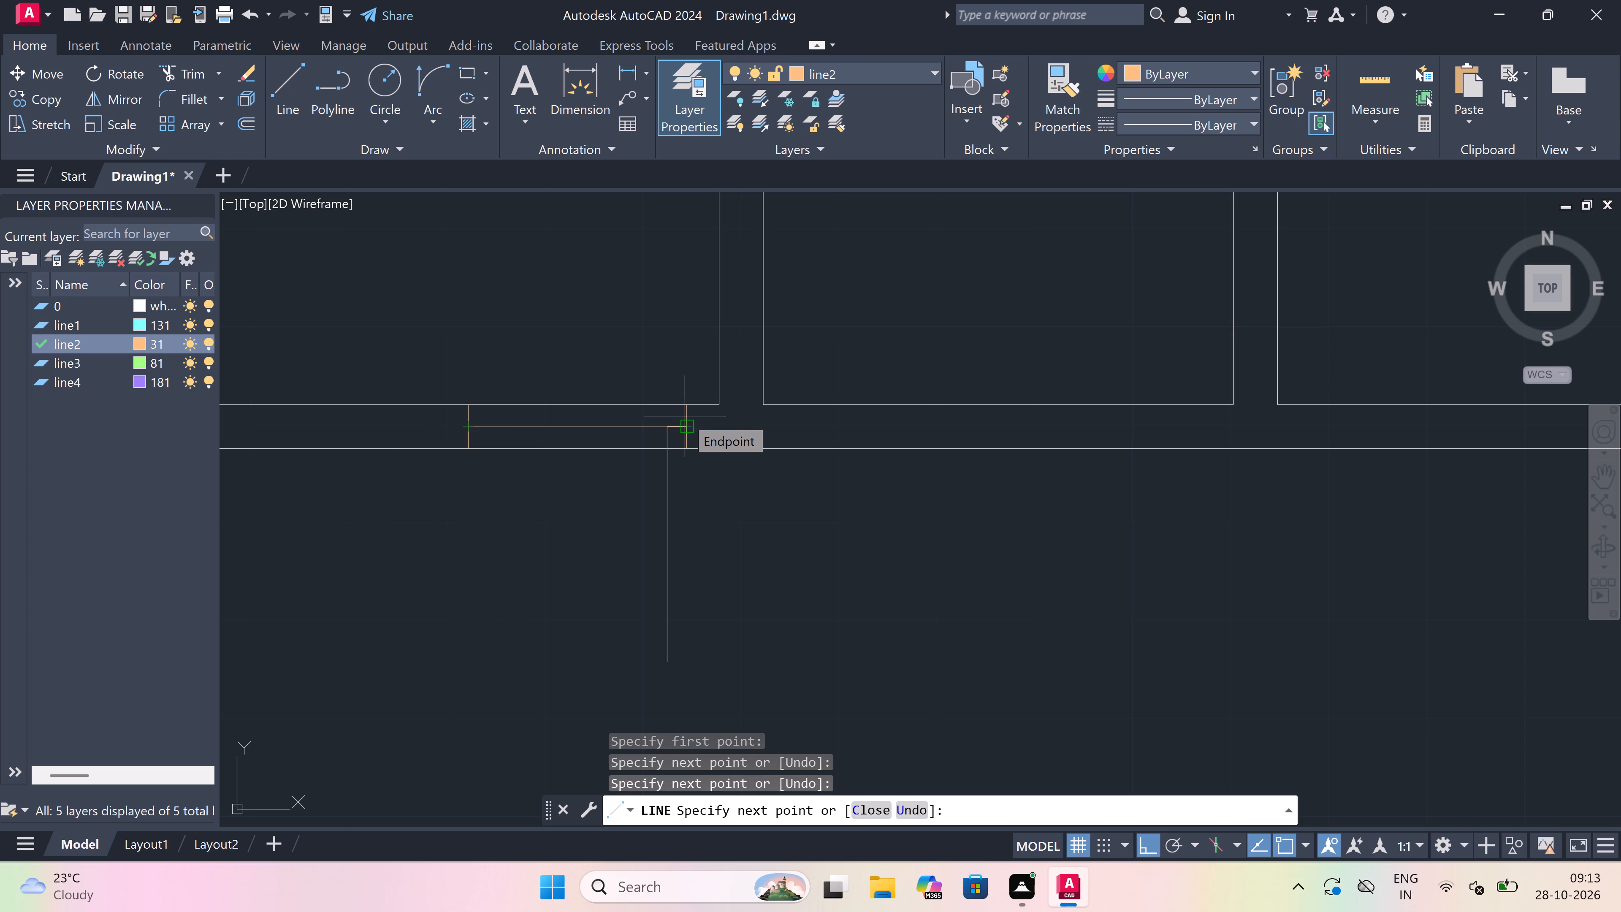
pyautogui.write('"')
pyautogui.press('space')
pyautogui.press('Escape')
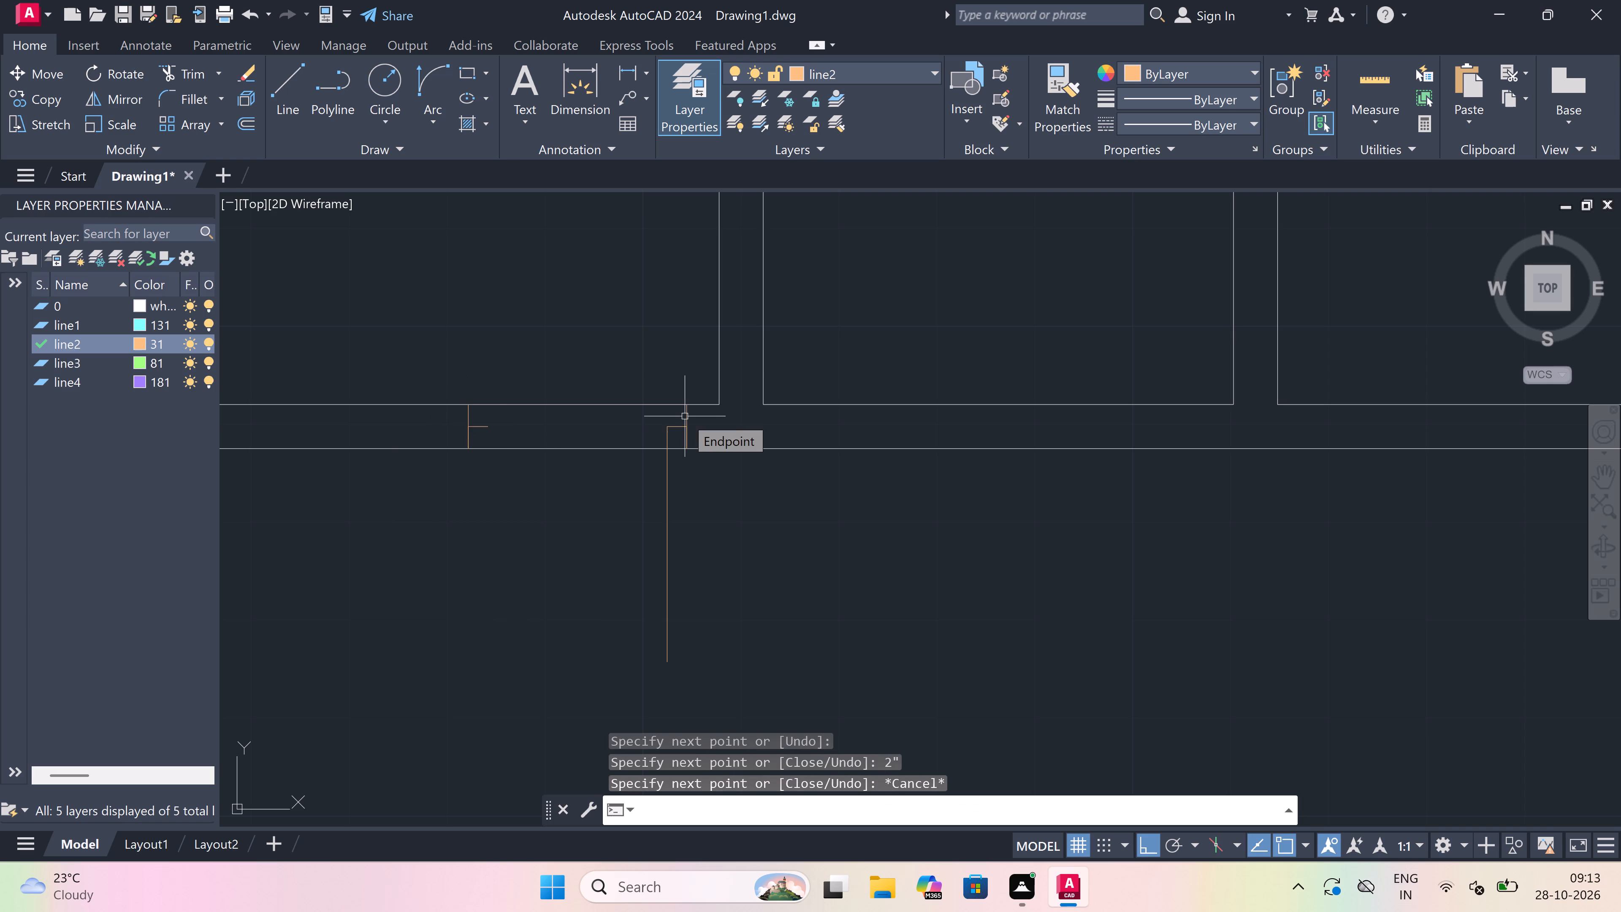
# Draw the swing arc from the 2' leaf's south end to the tip of the west jamb's return.
pyautogui.click(430, 72)
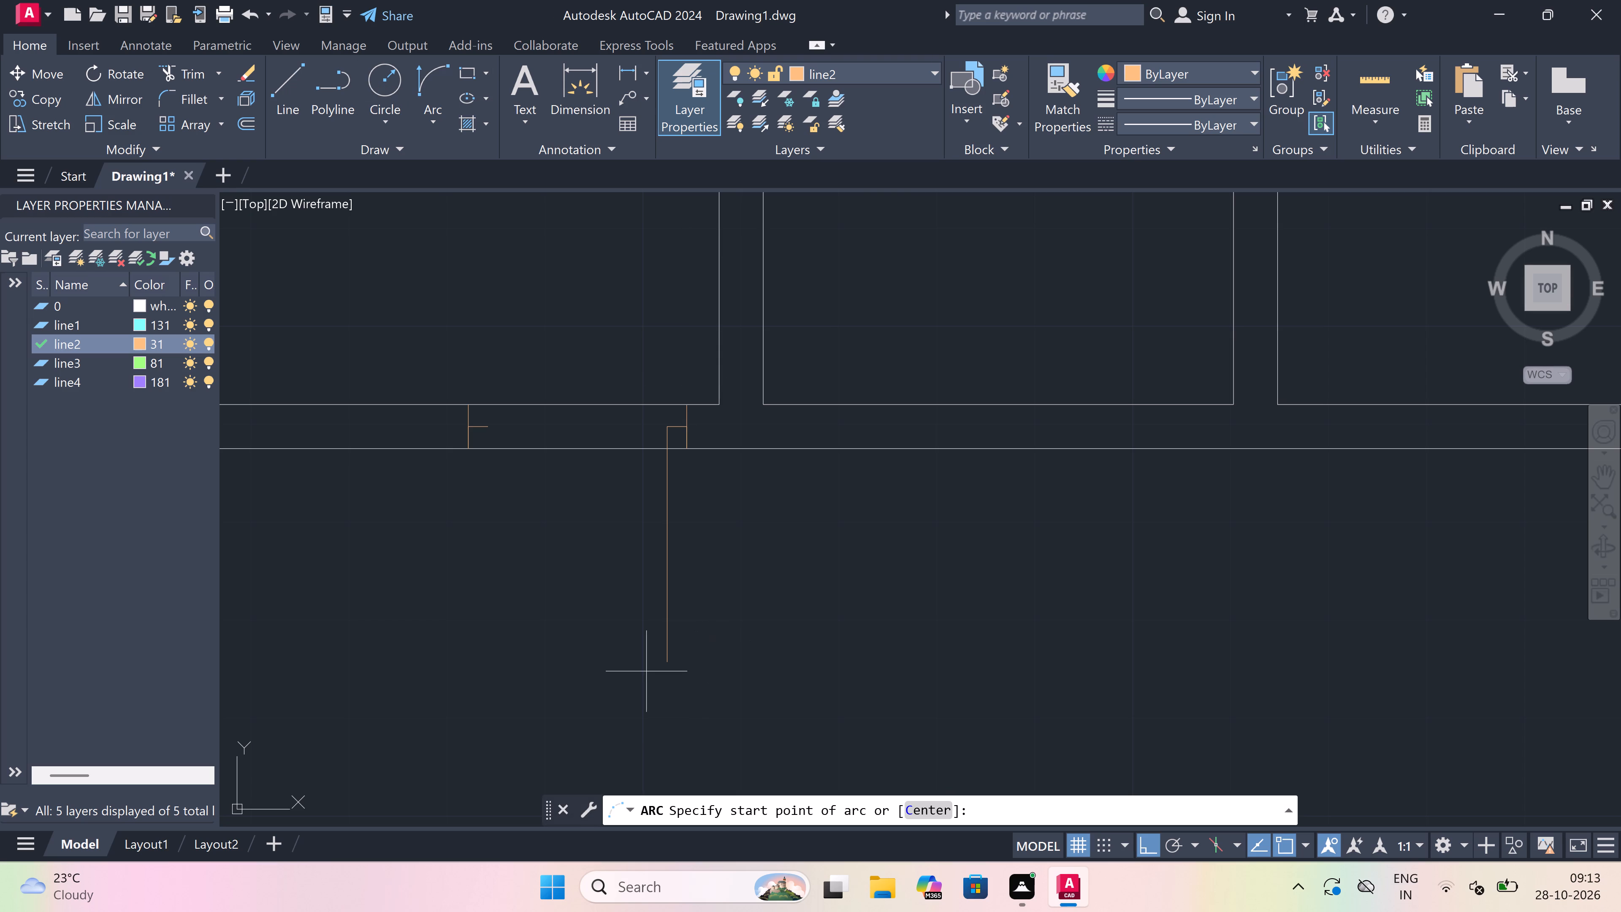
pyautogui.moveTo(663, 659); pyautogui.dragTo(555, 521)
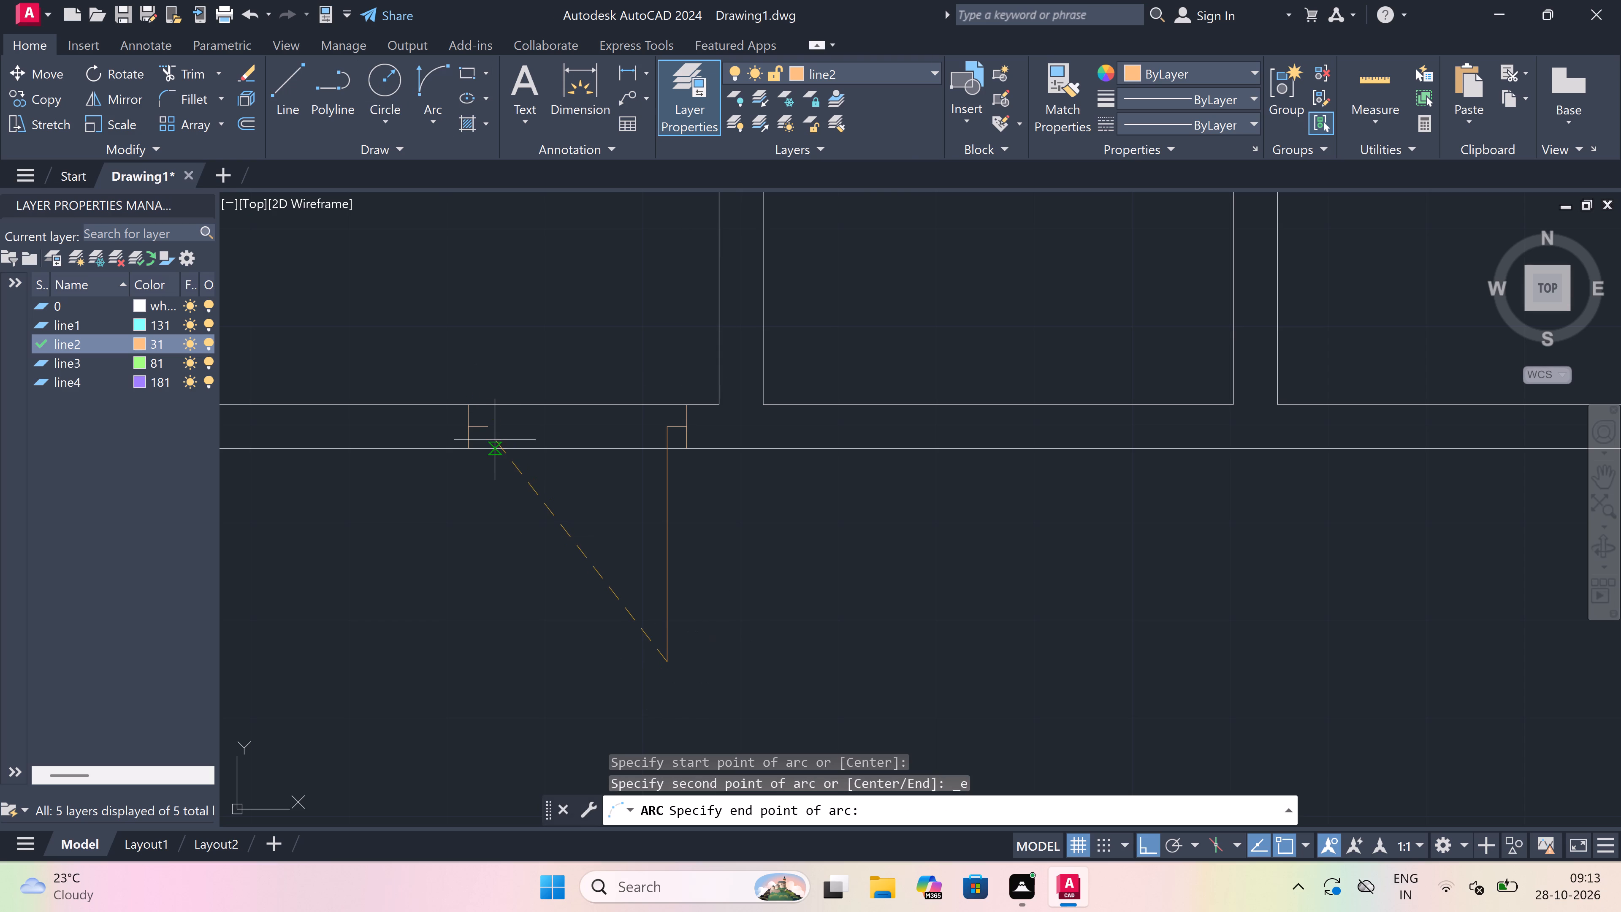
pyautogui.click(493, 431)
pyautogui.click(426, 606)
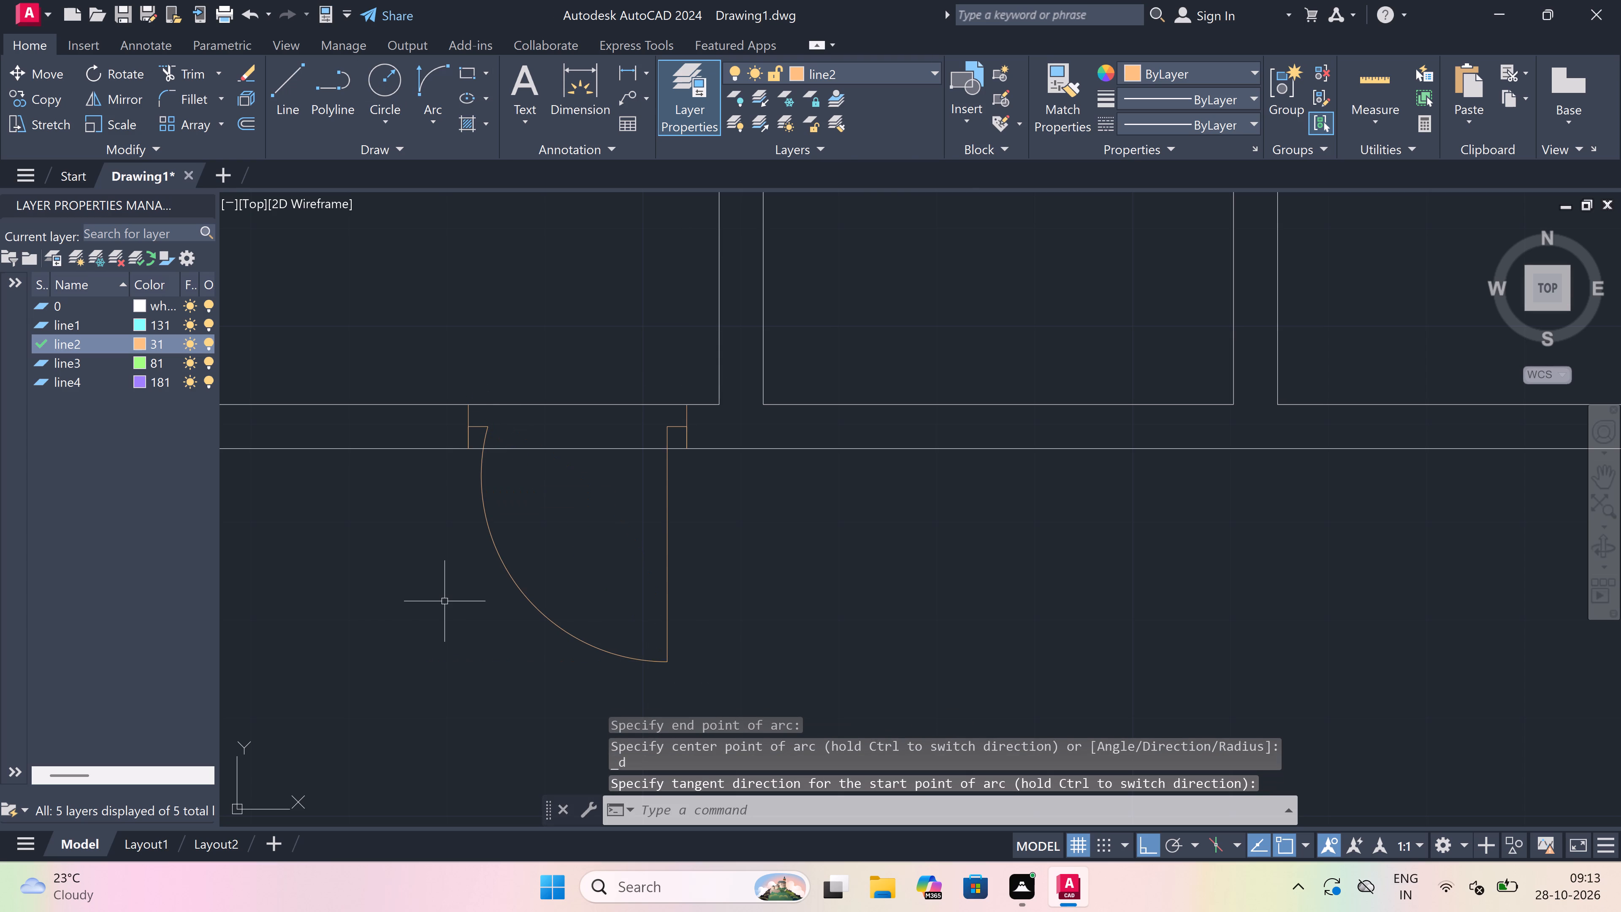
# Trim both wall lines between the two jambs to open the doorway in the southwest room's south wall.
pyautogui.write('tr')
pyautogui.press('space')
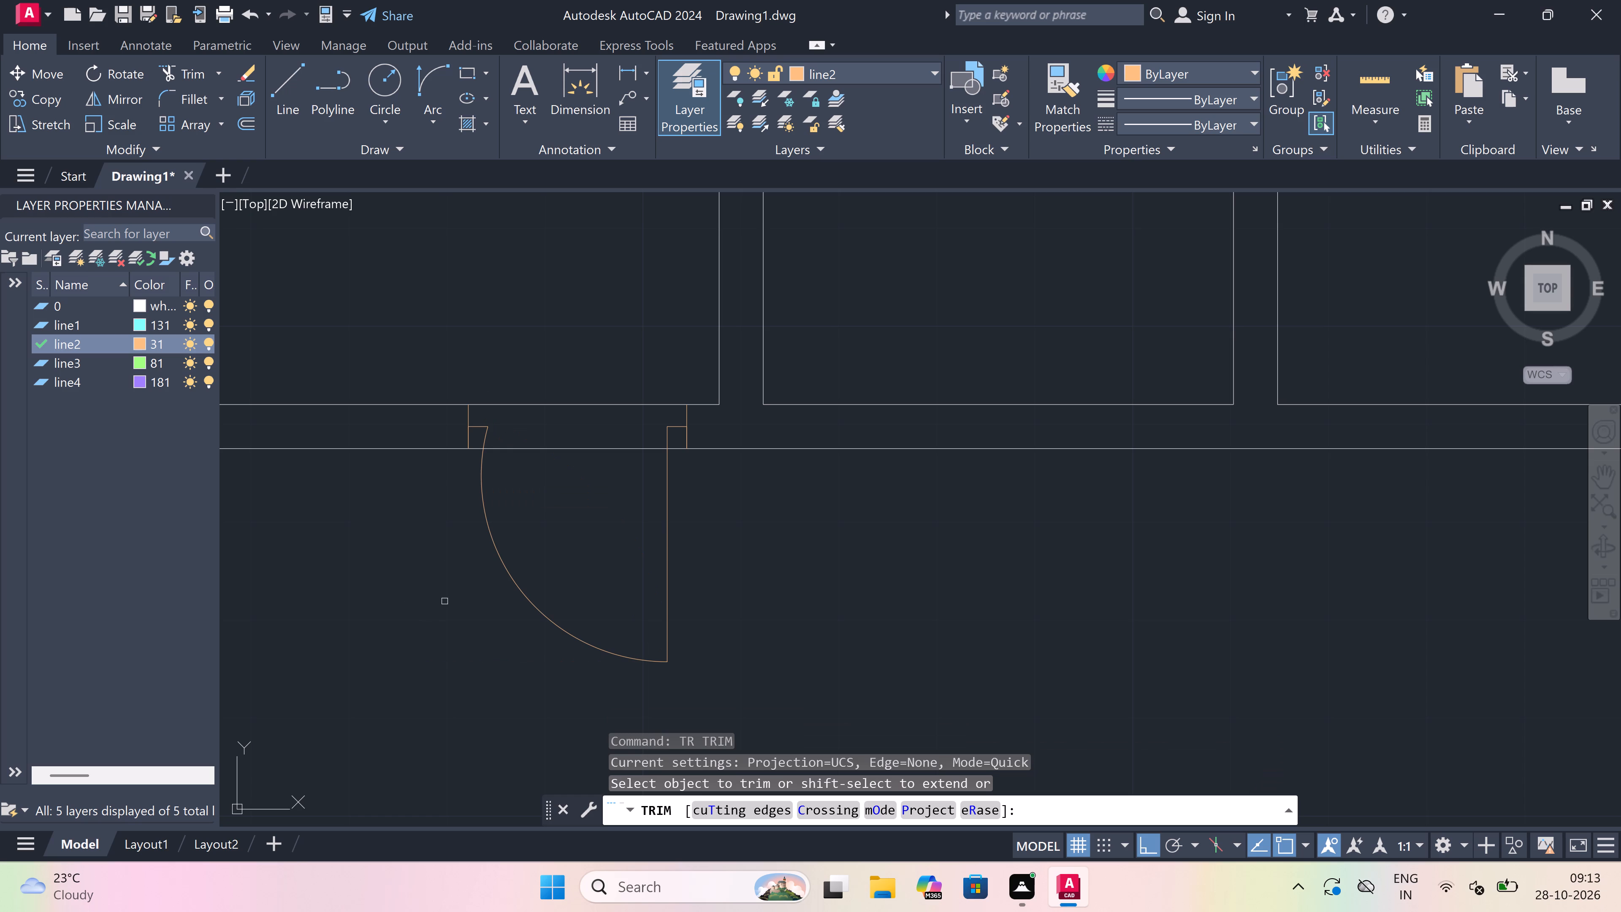
pyautogui.moveTo(543, 381); pyautogui.dragTo(547, 388)
pyautogui.click(574, 488)
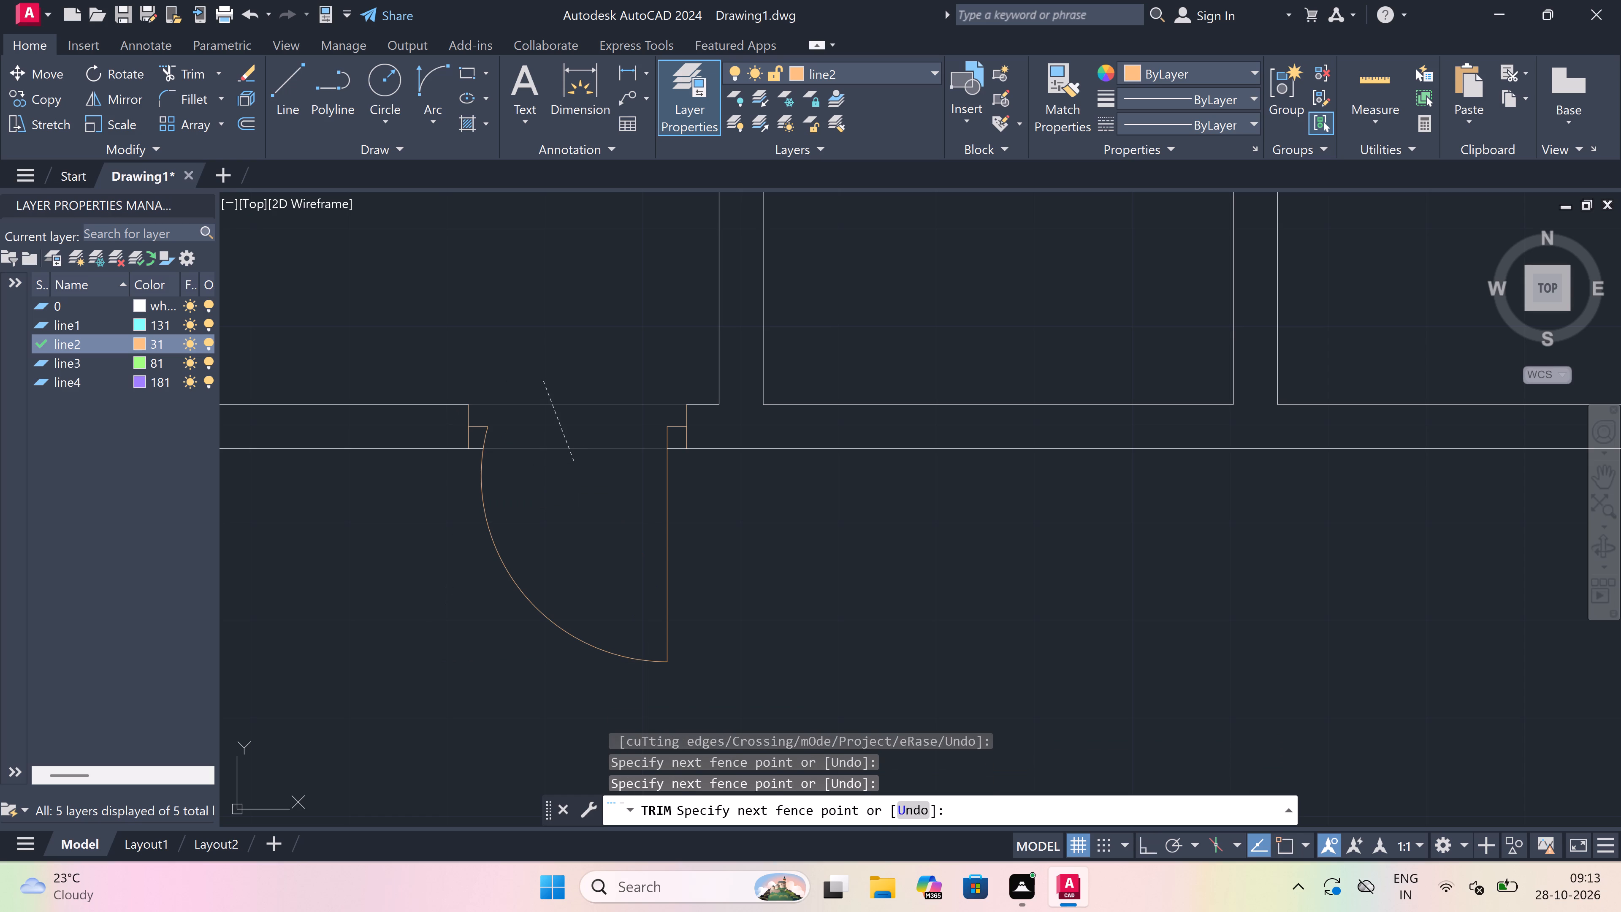
pyautogui.press('Escape')
# Draw an east jamb across the south-central room's south wall near its east end, with a 2" westward return and 2' leaf southward.
pyautogui.write('l')
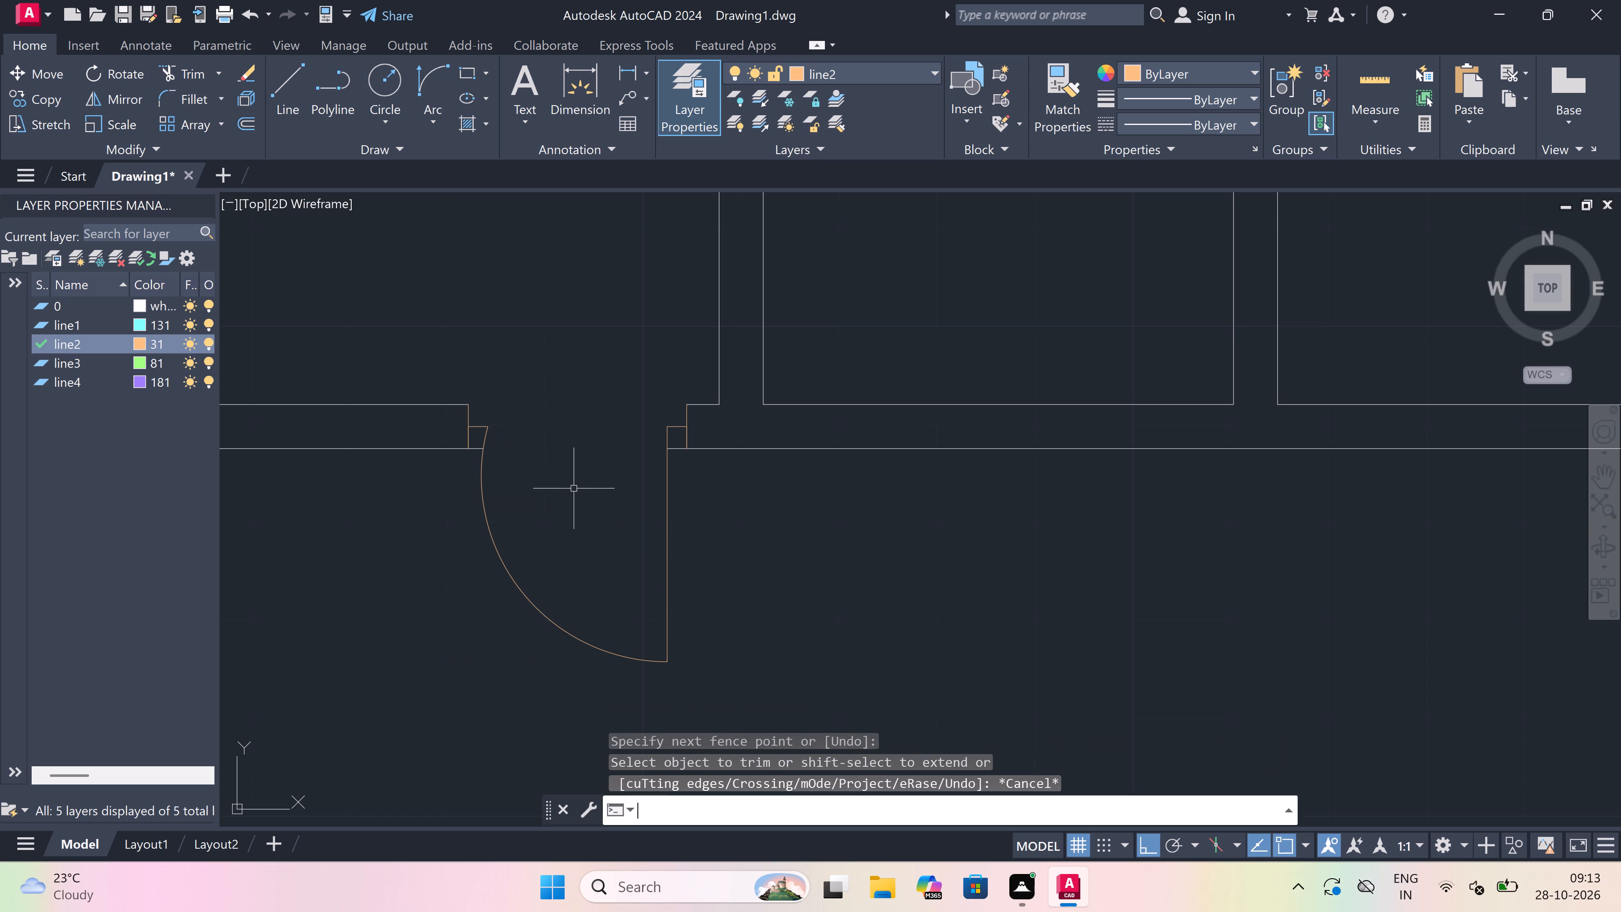
pyautogui.press('space')
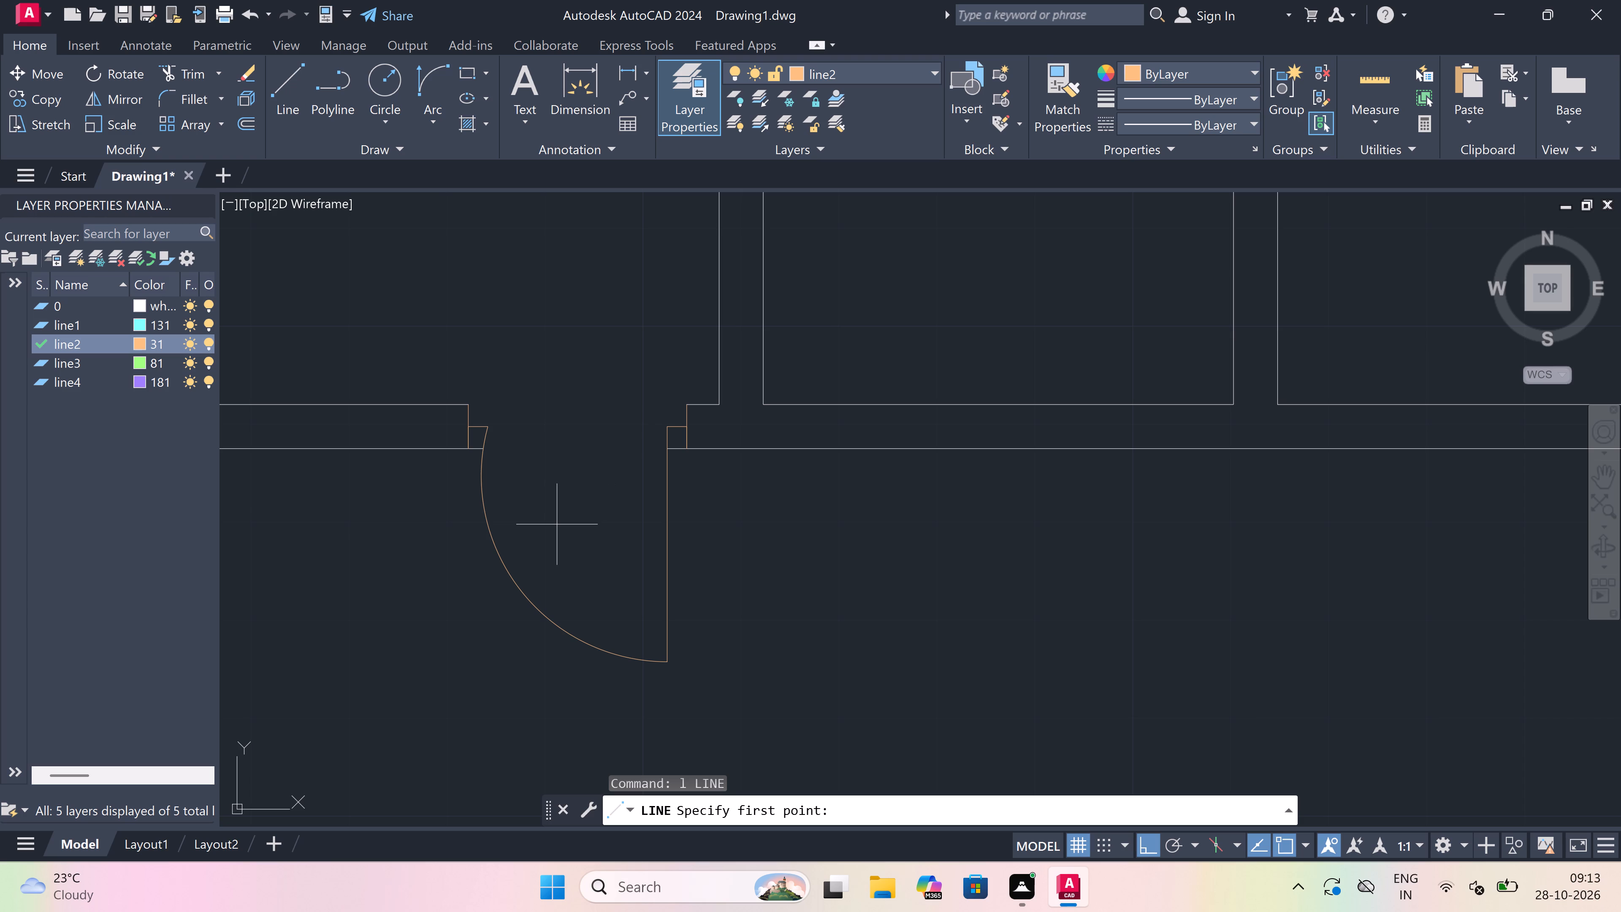
pyautogui.scroll(-5, 557, 524)
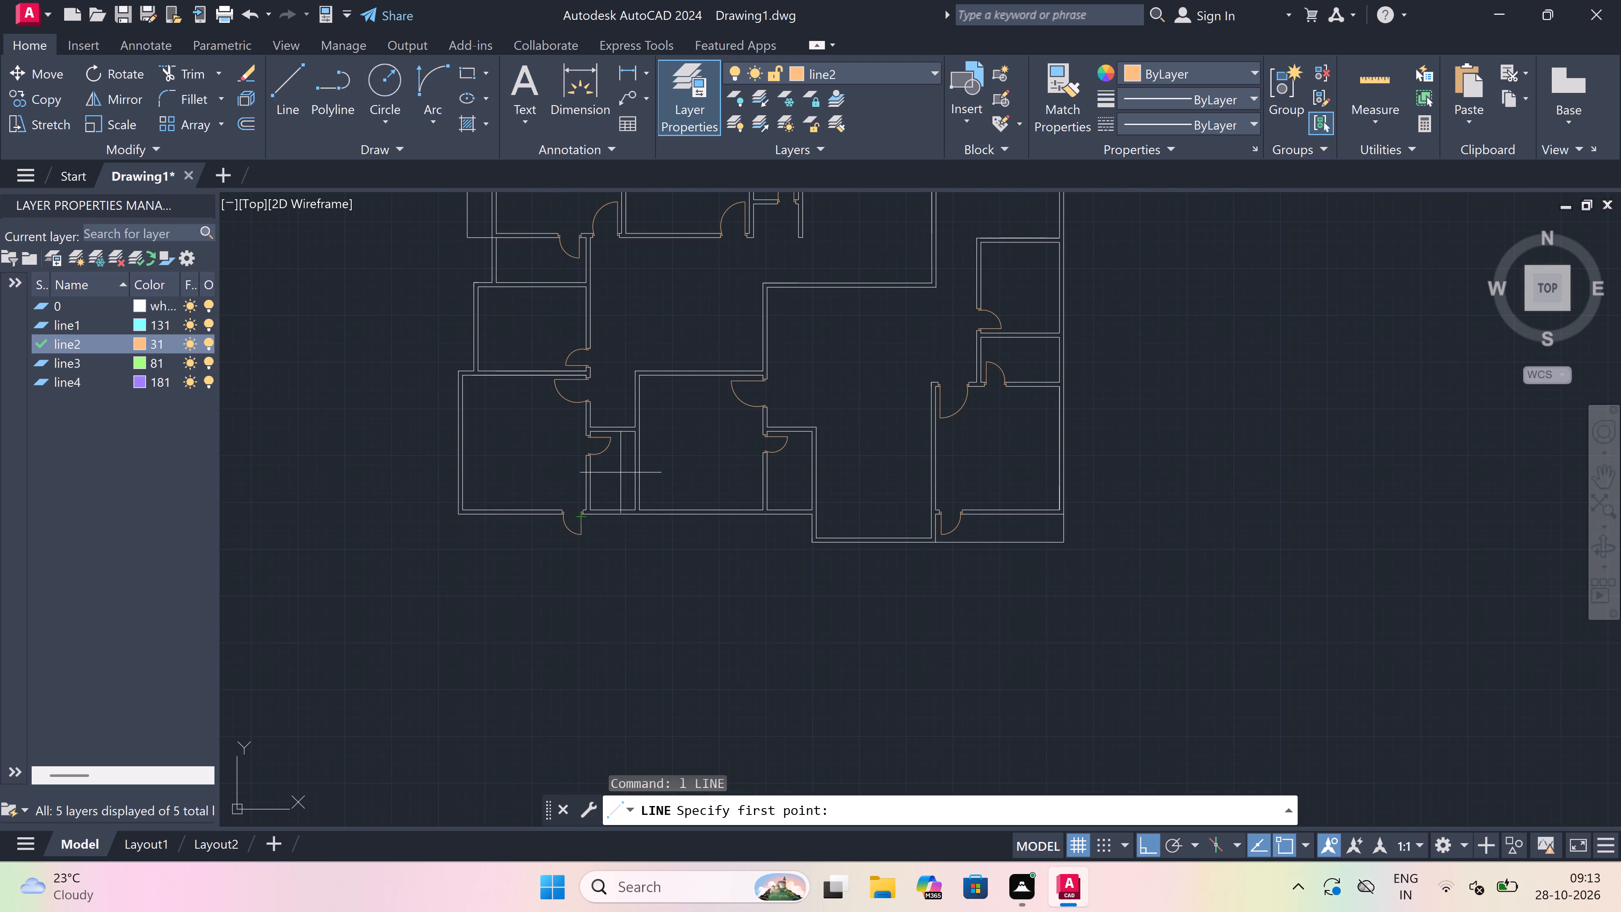
pyautogui.scroll(2, 686, 522)
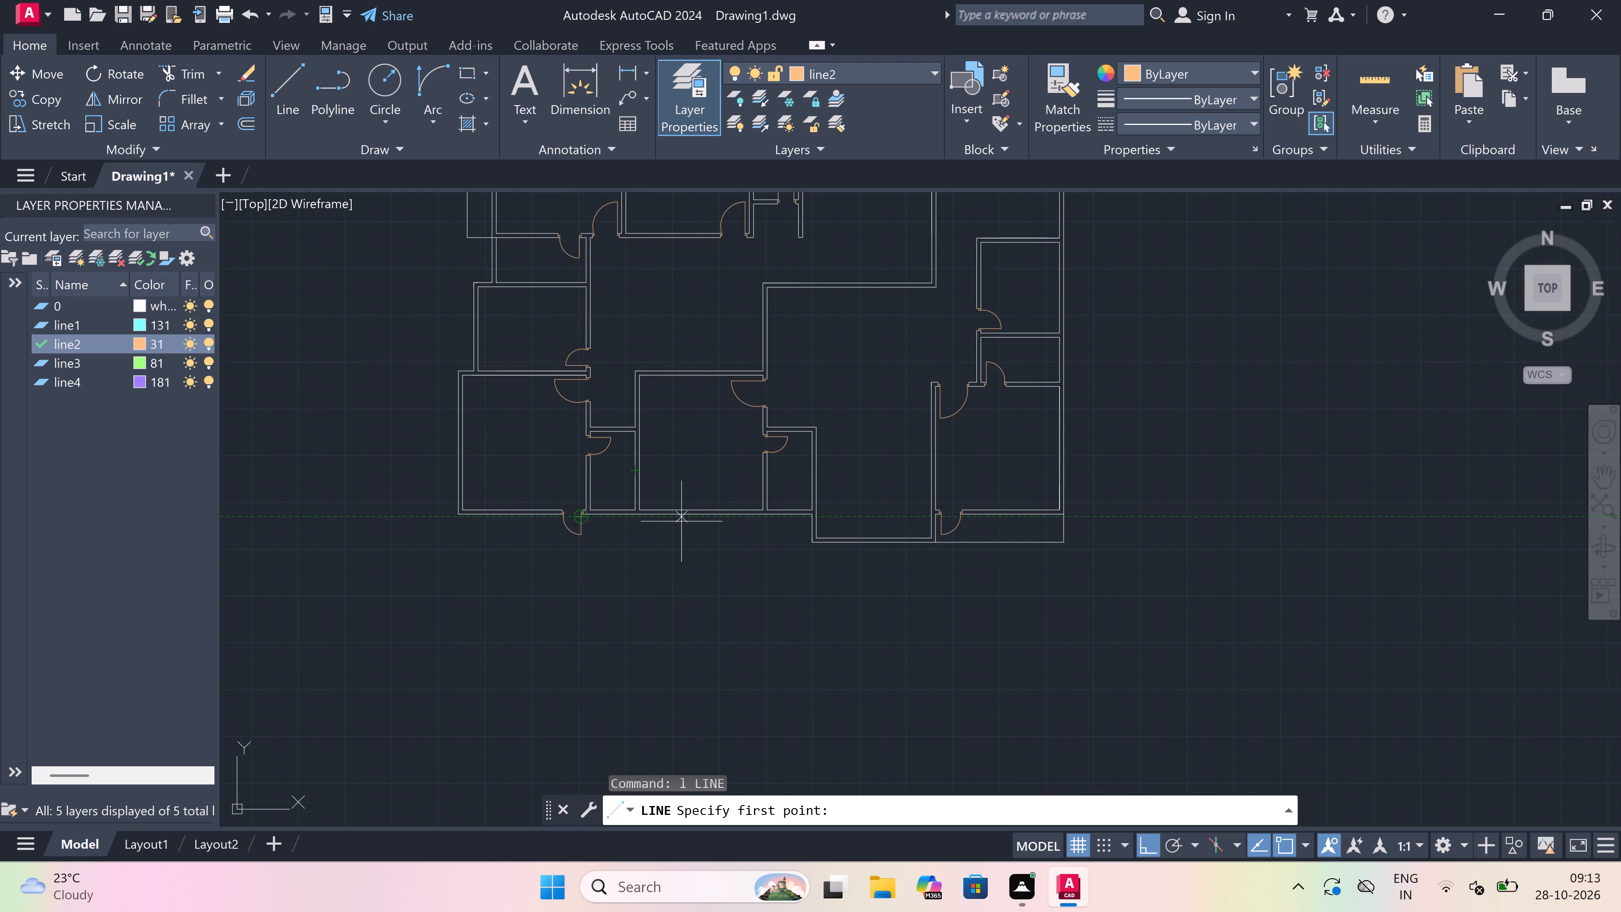
pyautogui.scroll(1, 686, 522)
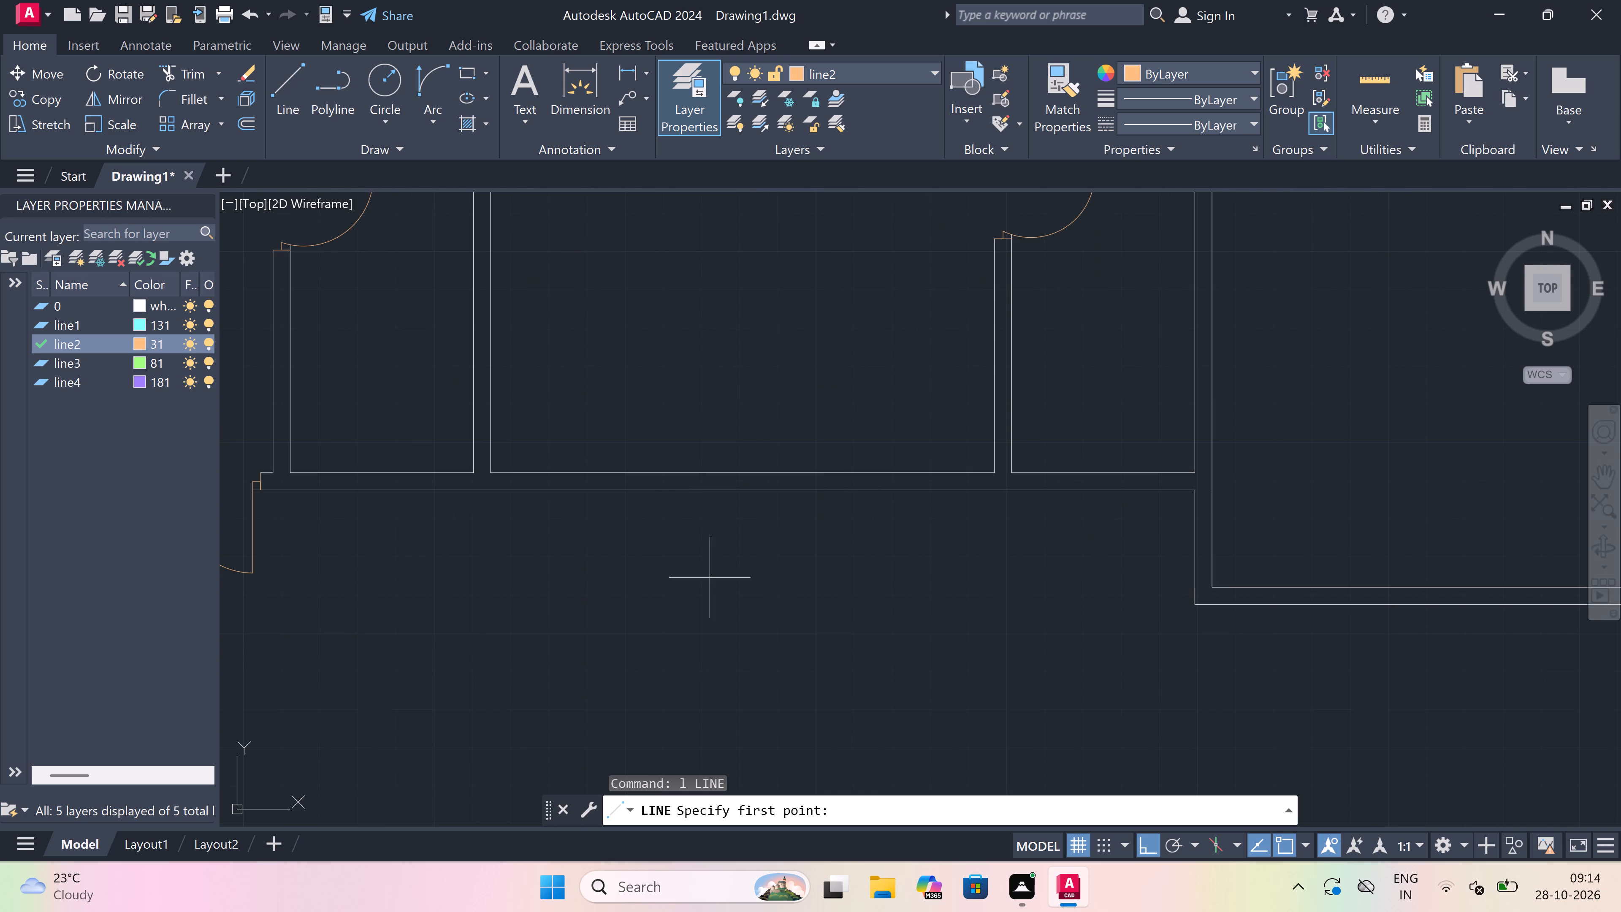
pyautogui.scroll(-2, 566, 643)
pyautogui.scroll(2, 681, 556)
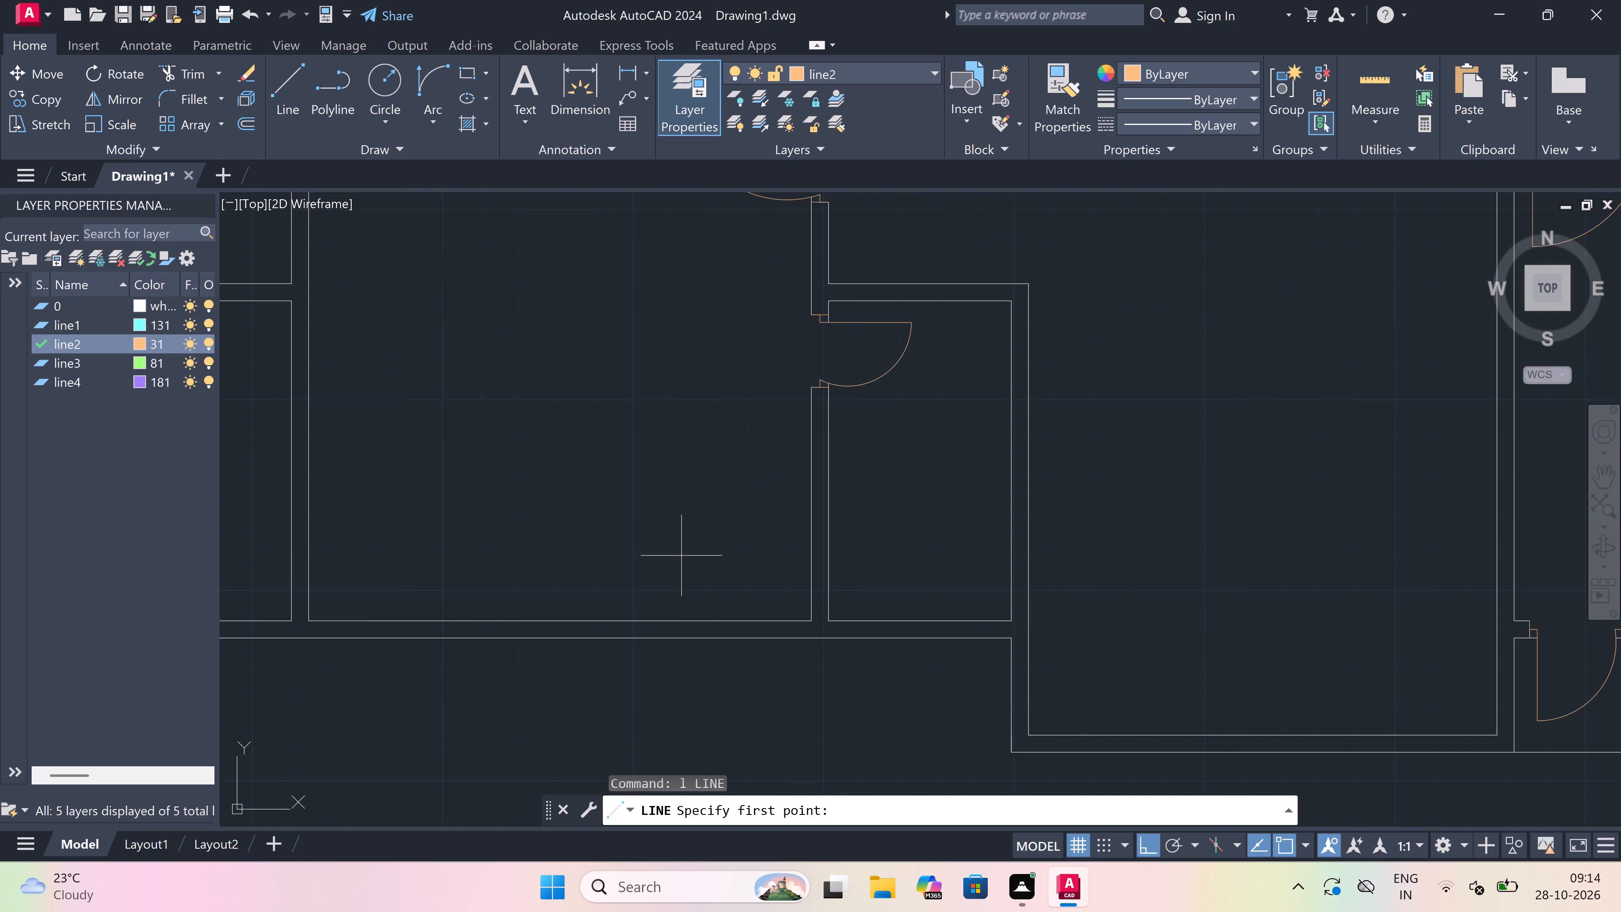
pyautogui.scroll(-1, 681, 556)
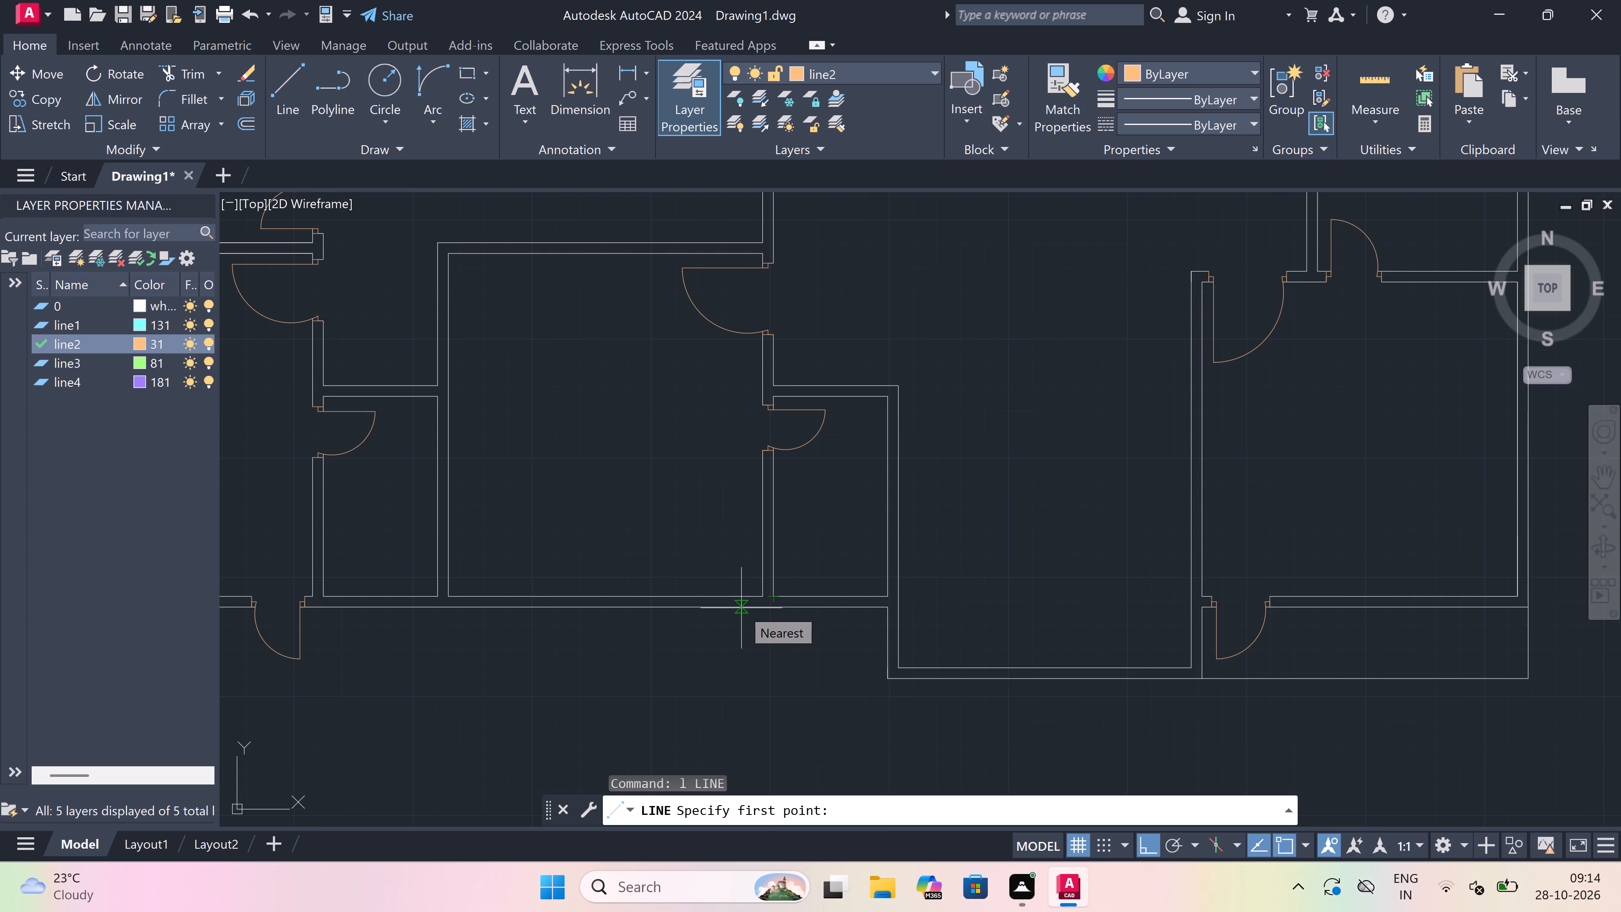
pyautogui.scroll(3, 741, 601)
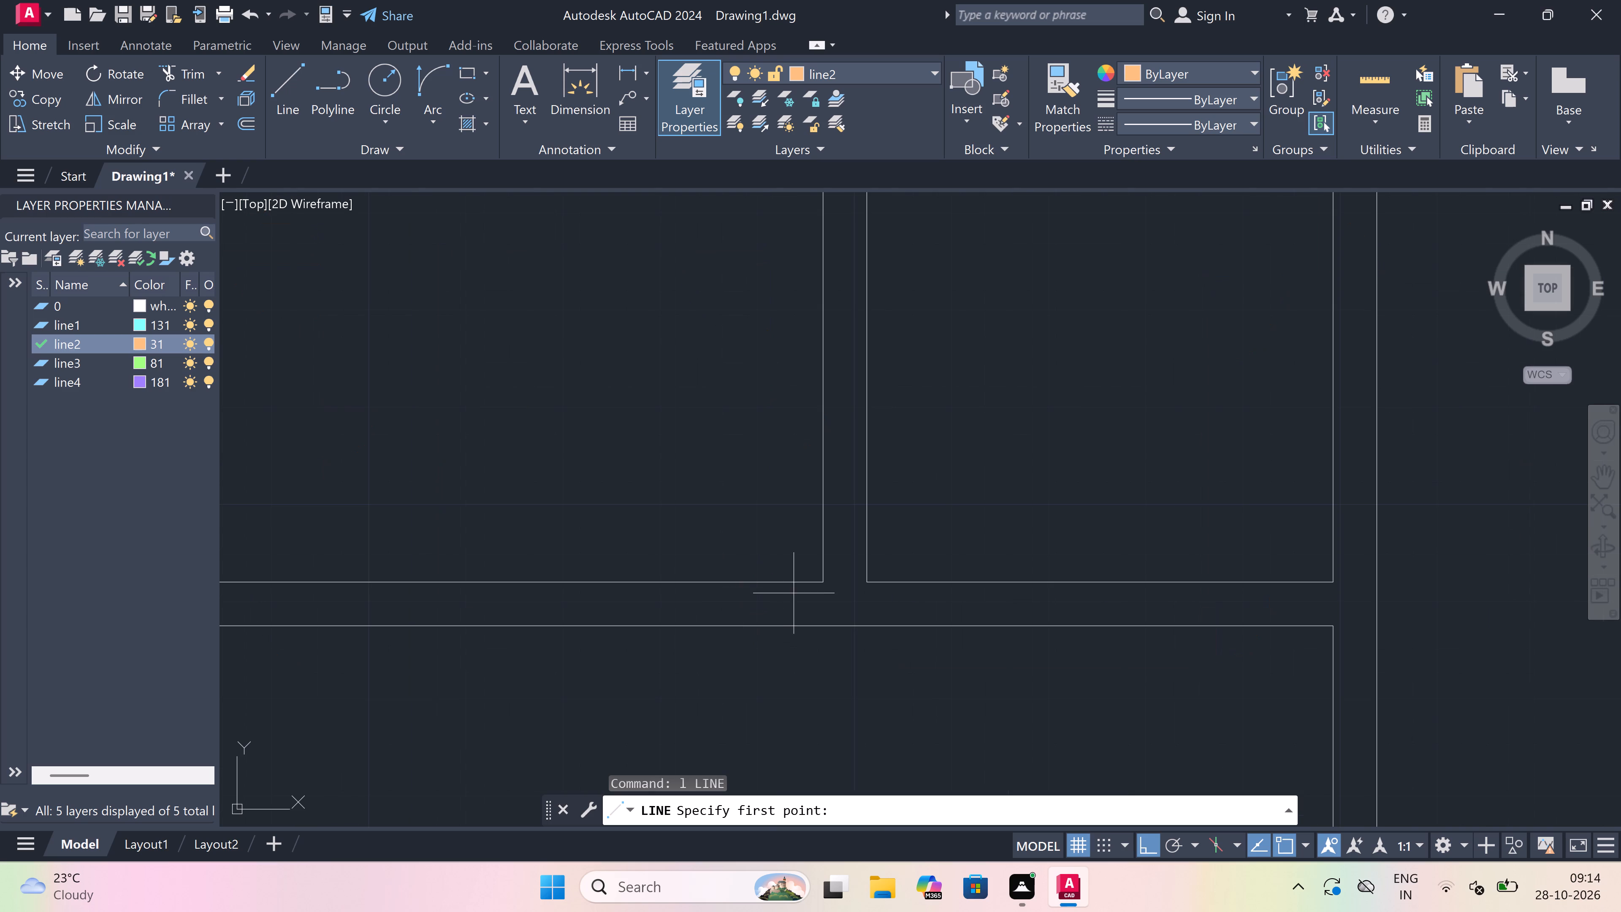
pyautogui.click(794, 589)
pyautogui.click(794, 631)
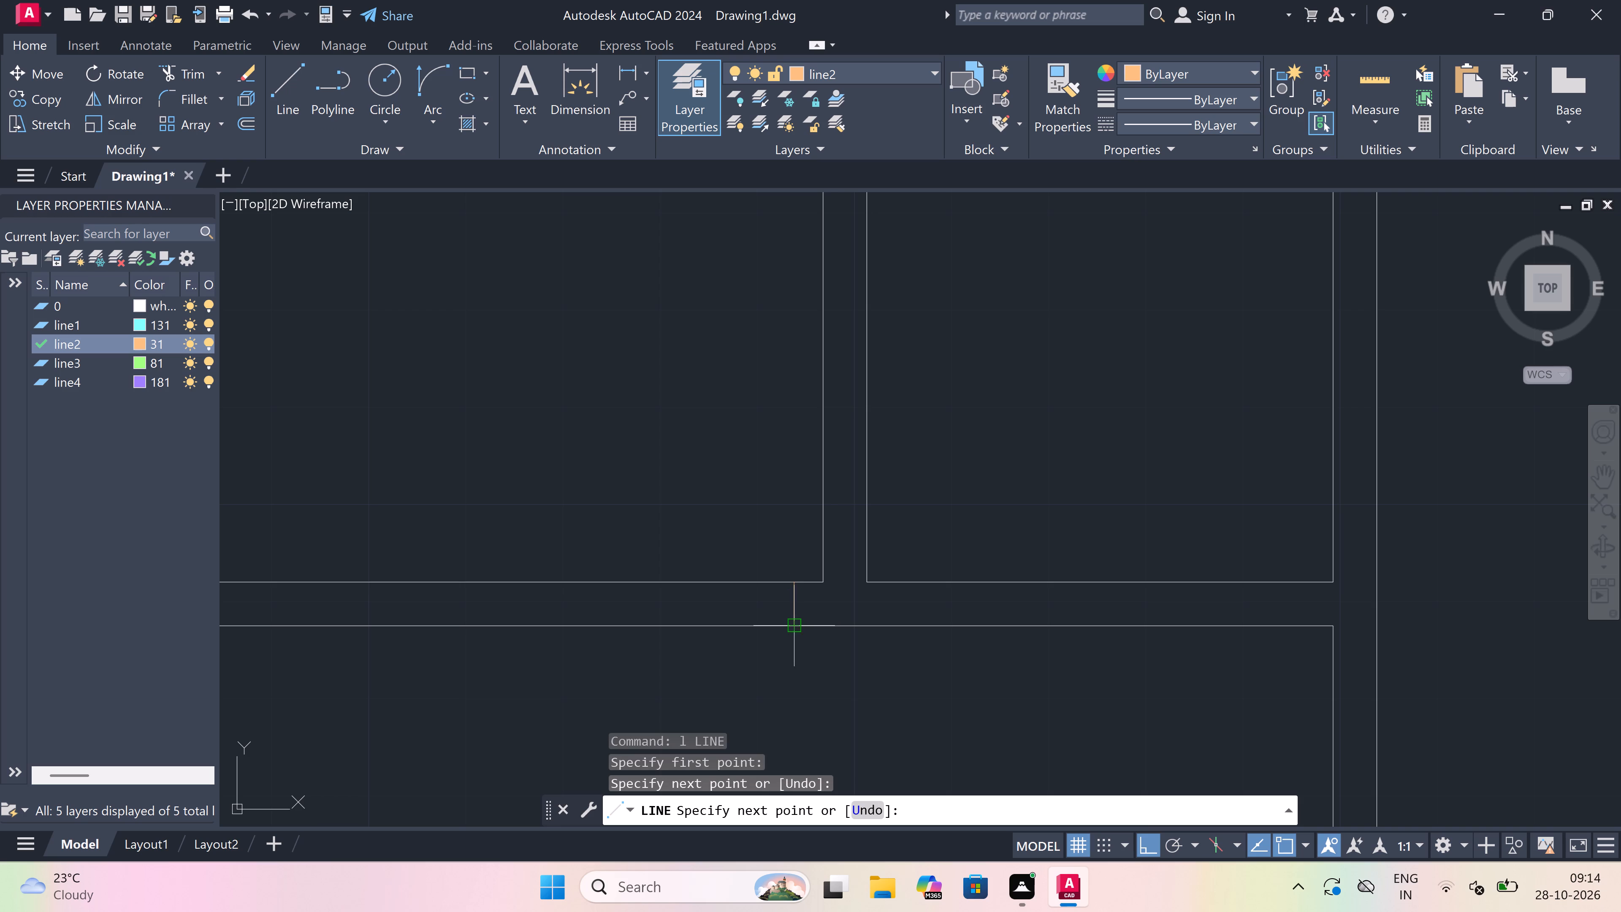
pyautogui.moveTo(796, 597); pyautogui.dragTo(745, 617)
pyautogui.press('2')
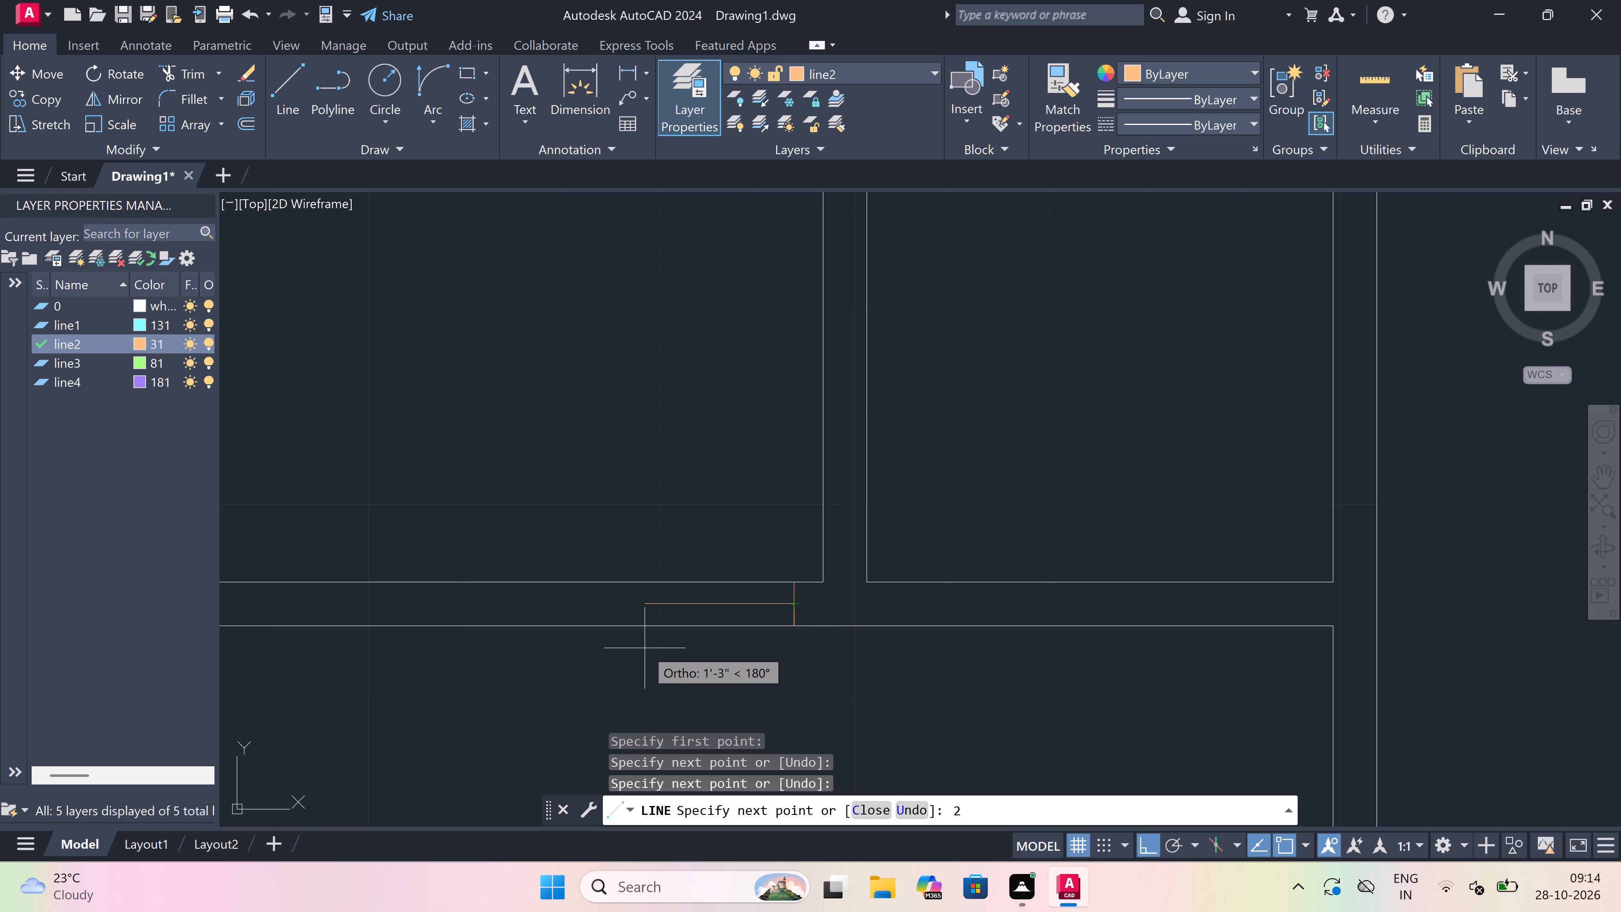
pyautogui.write('"')
pyautogui.press('space')
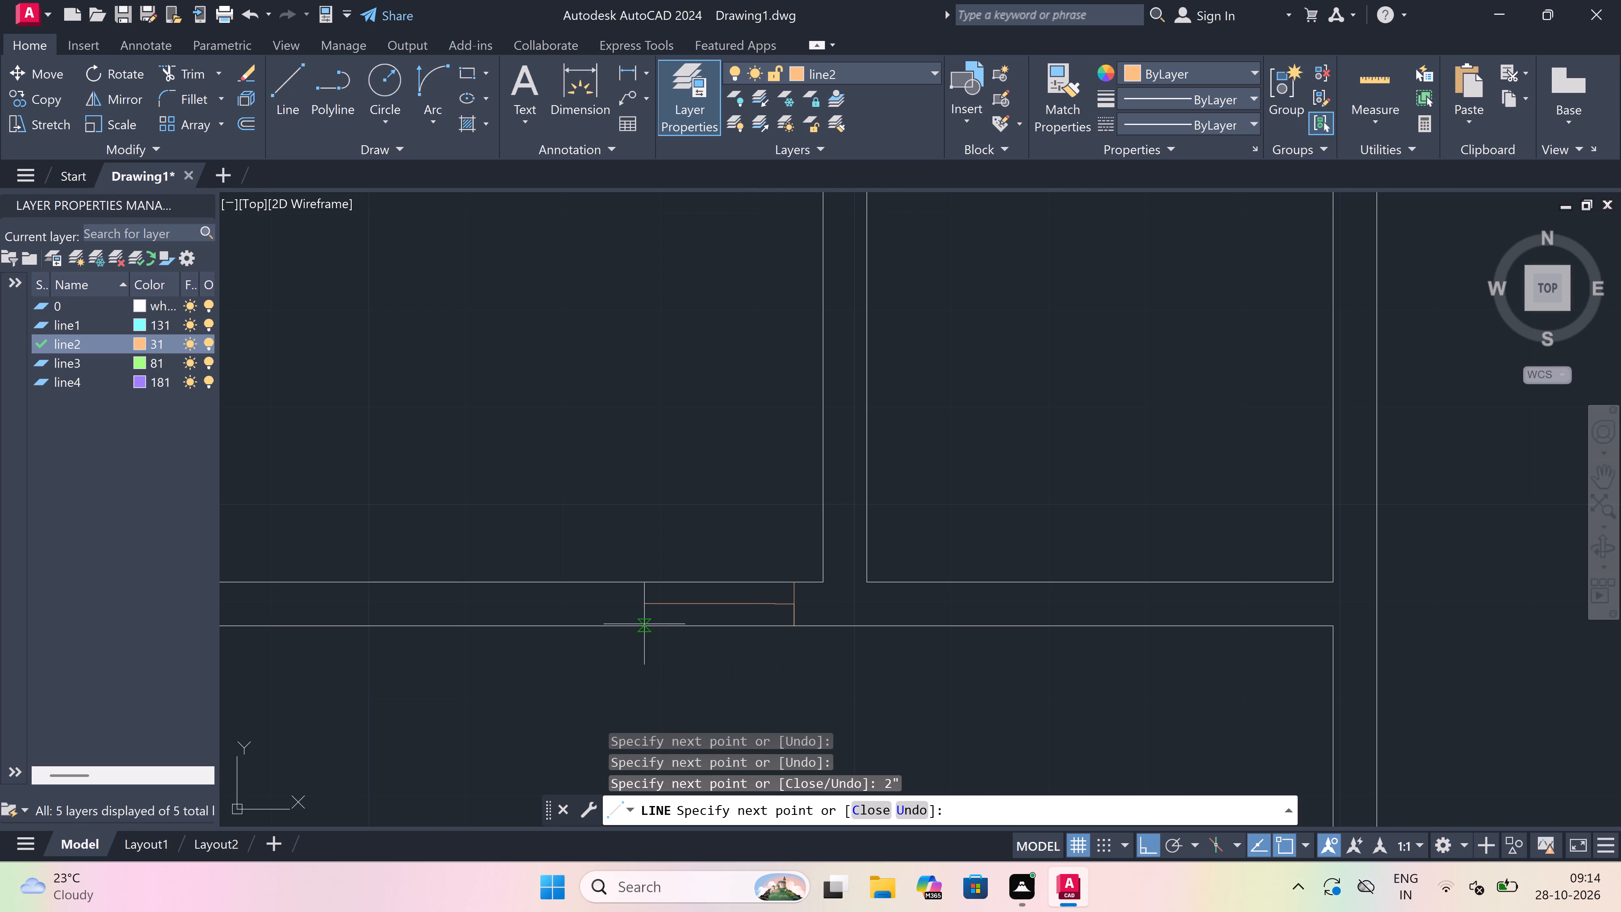
pyautogui.scroll(-3, 644, 622)
pyautogui.scroll(2, 672, 785)
pyautogui.scroll(-3, 680, 592)
pyautogui.scroll(3, 662, 676)
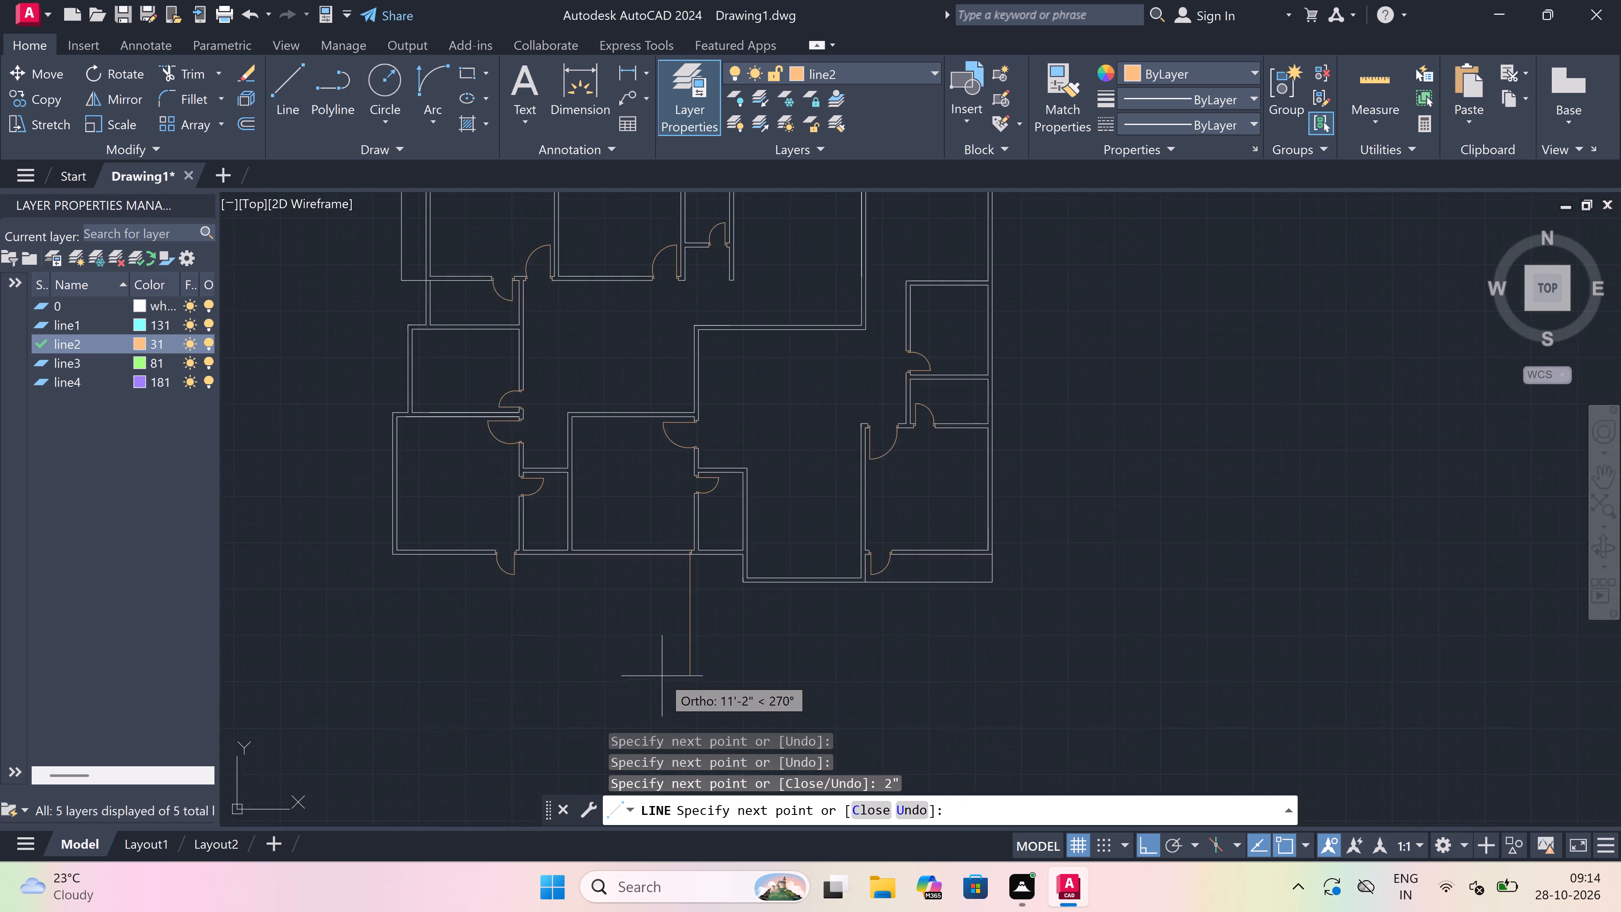
pyautogui.scroll(2, 672, 401)
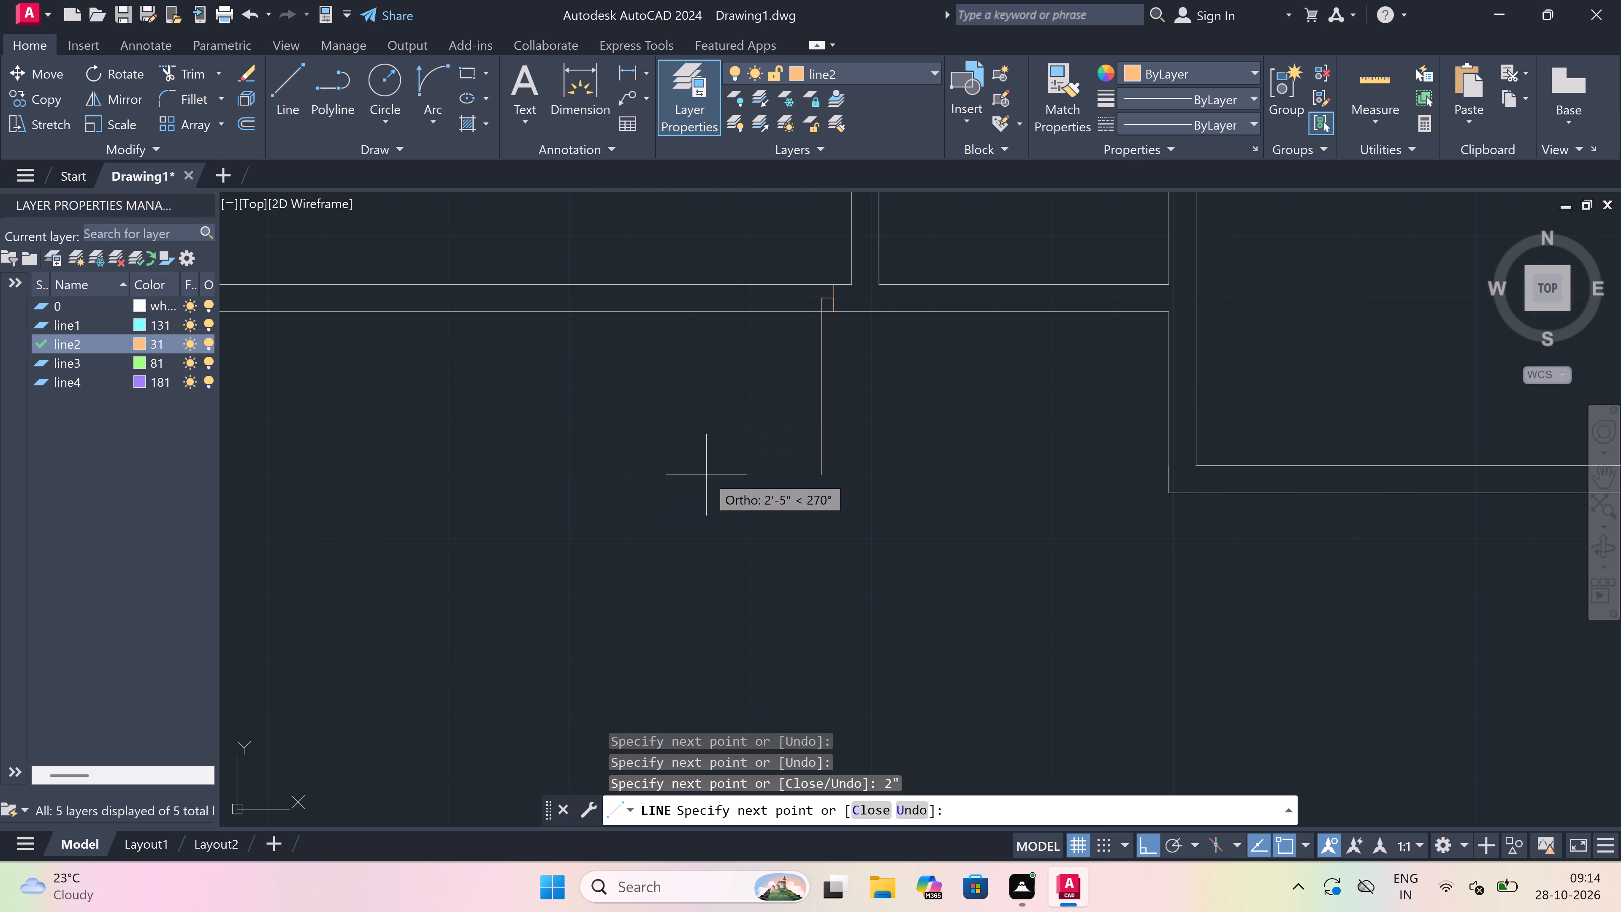
pyautogui.press('2')
pyautogui.write("'")
pyautogui.press('space')
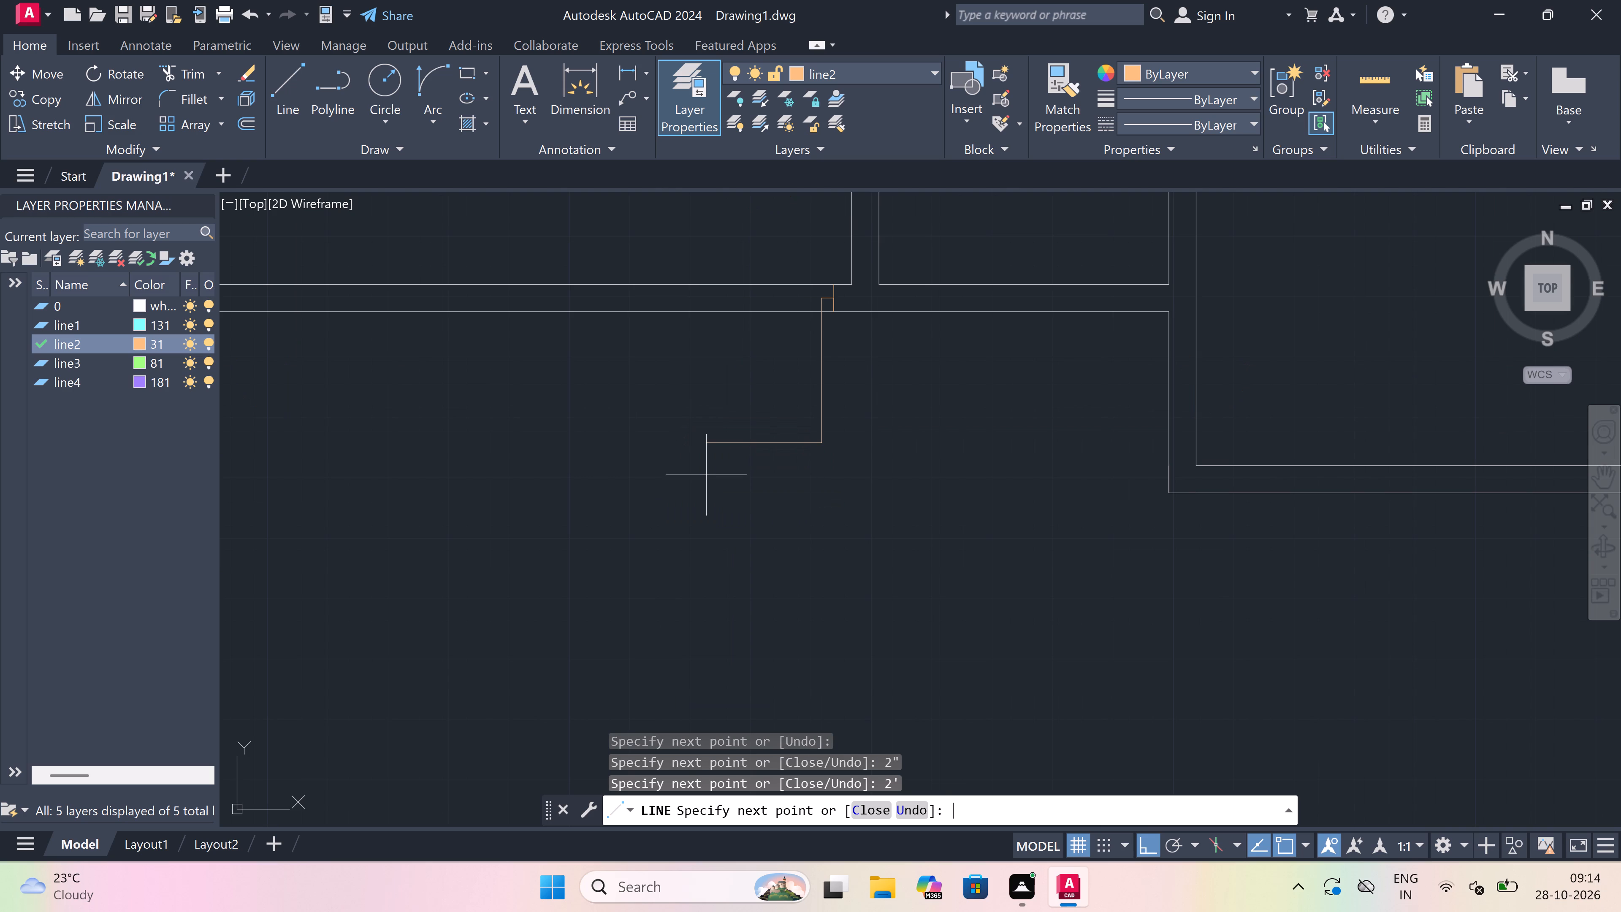
# Draw the west jamb line across the south-central room's south wall, with a 2" return eastward from mid-wall.
pyautogui.press('Escape')
pyautogui.press('space')
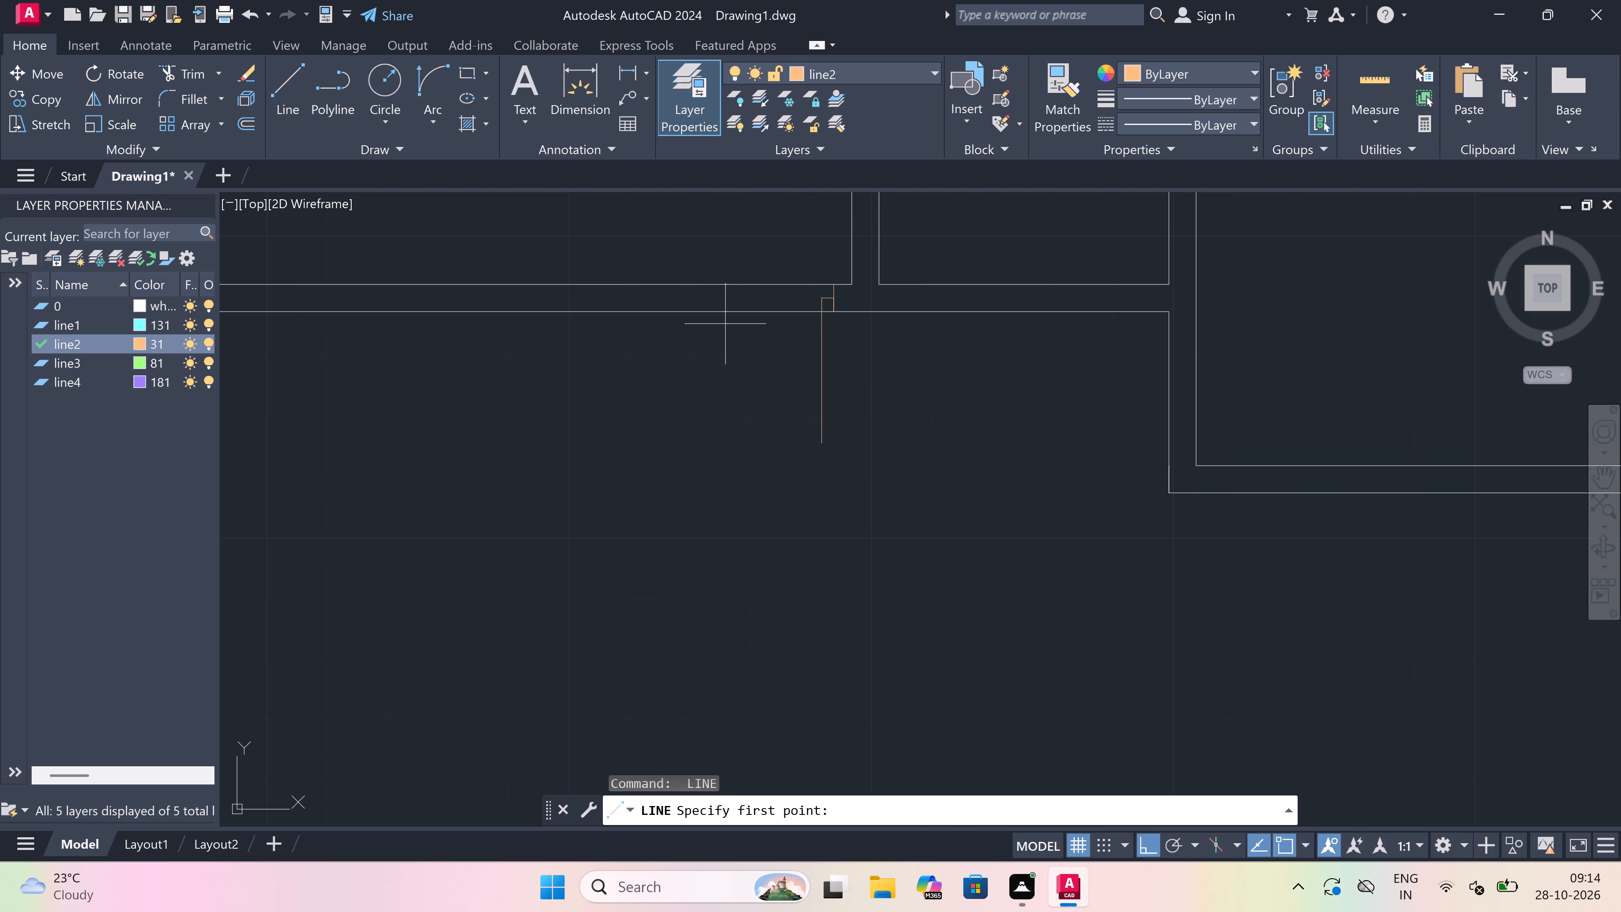
pyautogui.click(694, 285)
pyautogui.click(693, 312)
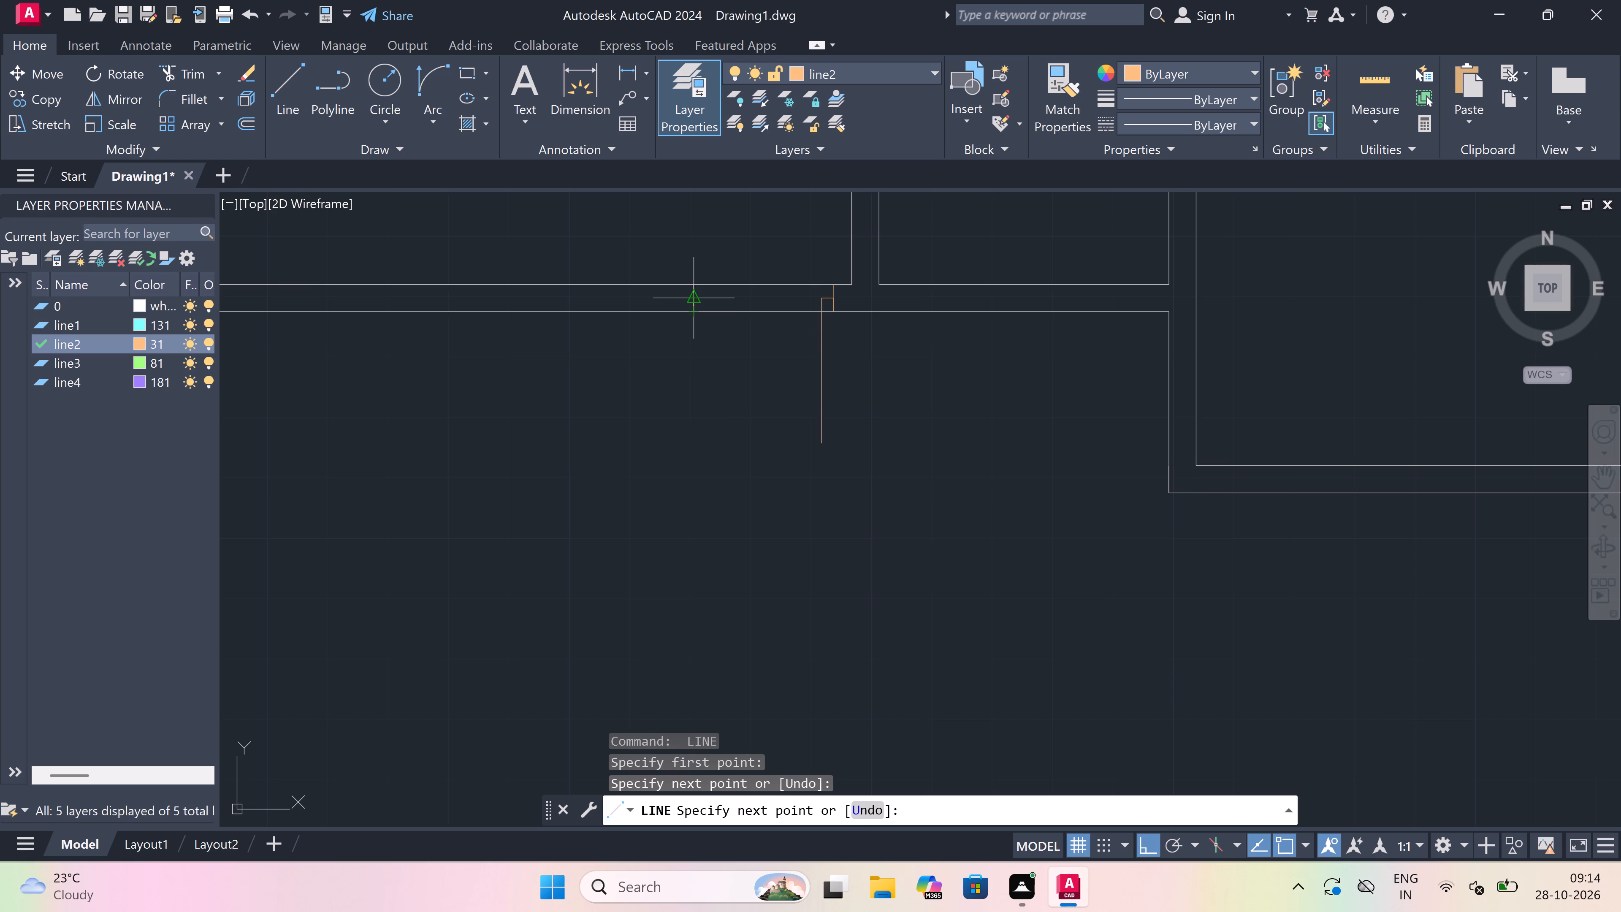
pyautogui.moveTo(700, 295); pyautogui.dragTo(712, 294)
pyautogui.scroll(1, 765, 296)
pyautogui.press('2')
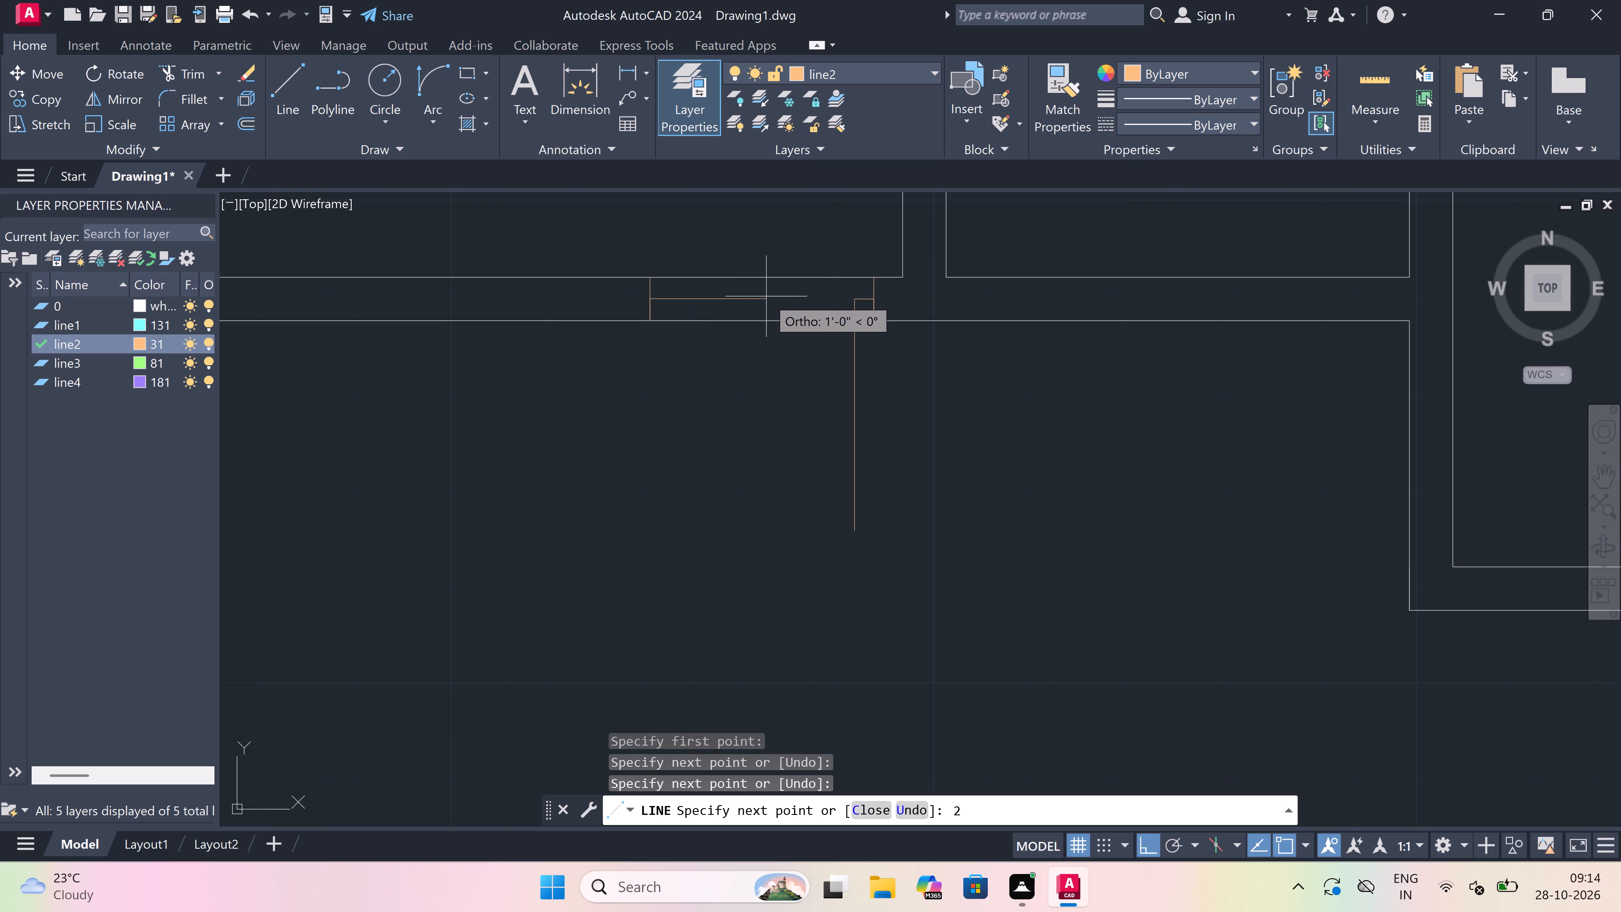
pyautogui.write('"')
pyautogui.press('space')
pyautogui.press('Escape')
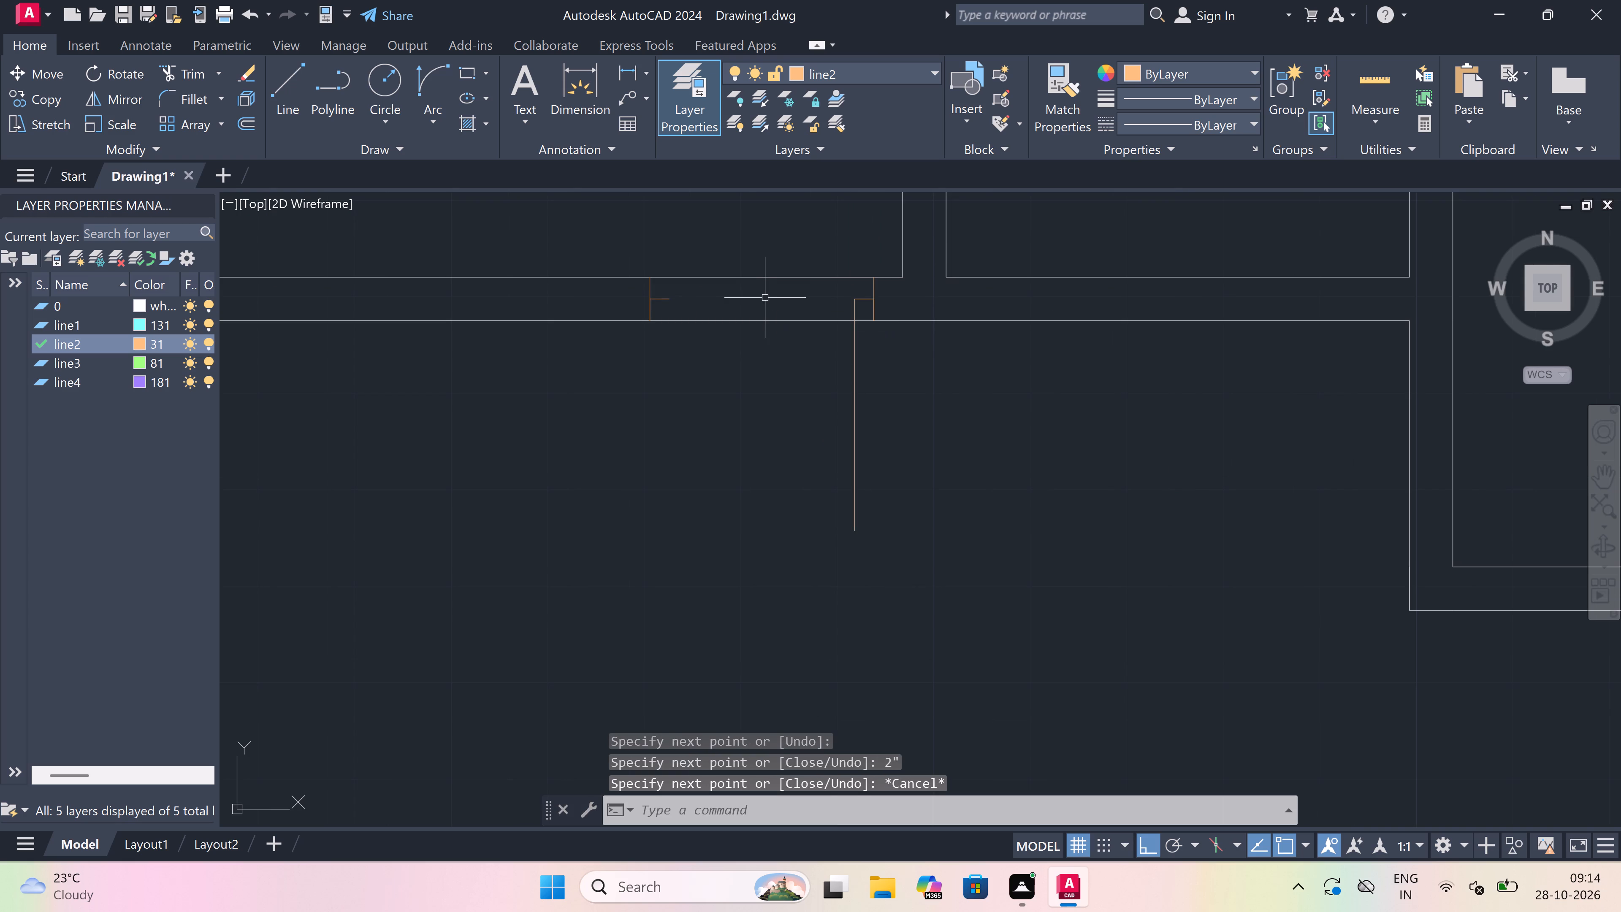
# Draw the swing arc from the south end of the 2' leaf to the tip of the west jamb's return.
pyautogui.moveTo(432, 68); pyautogui.dragTo(446, 71)
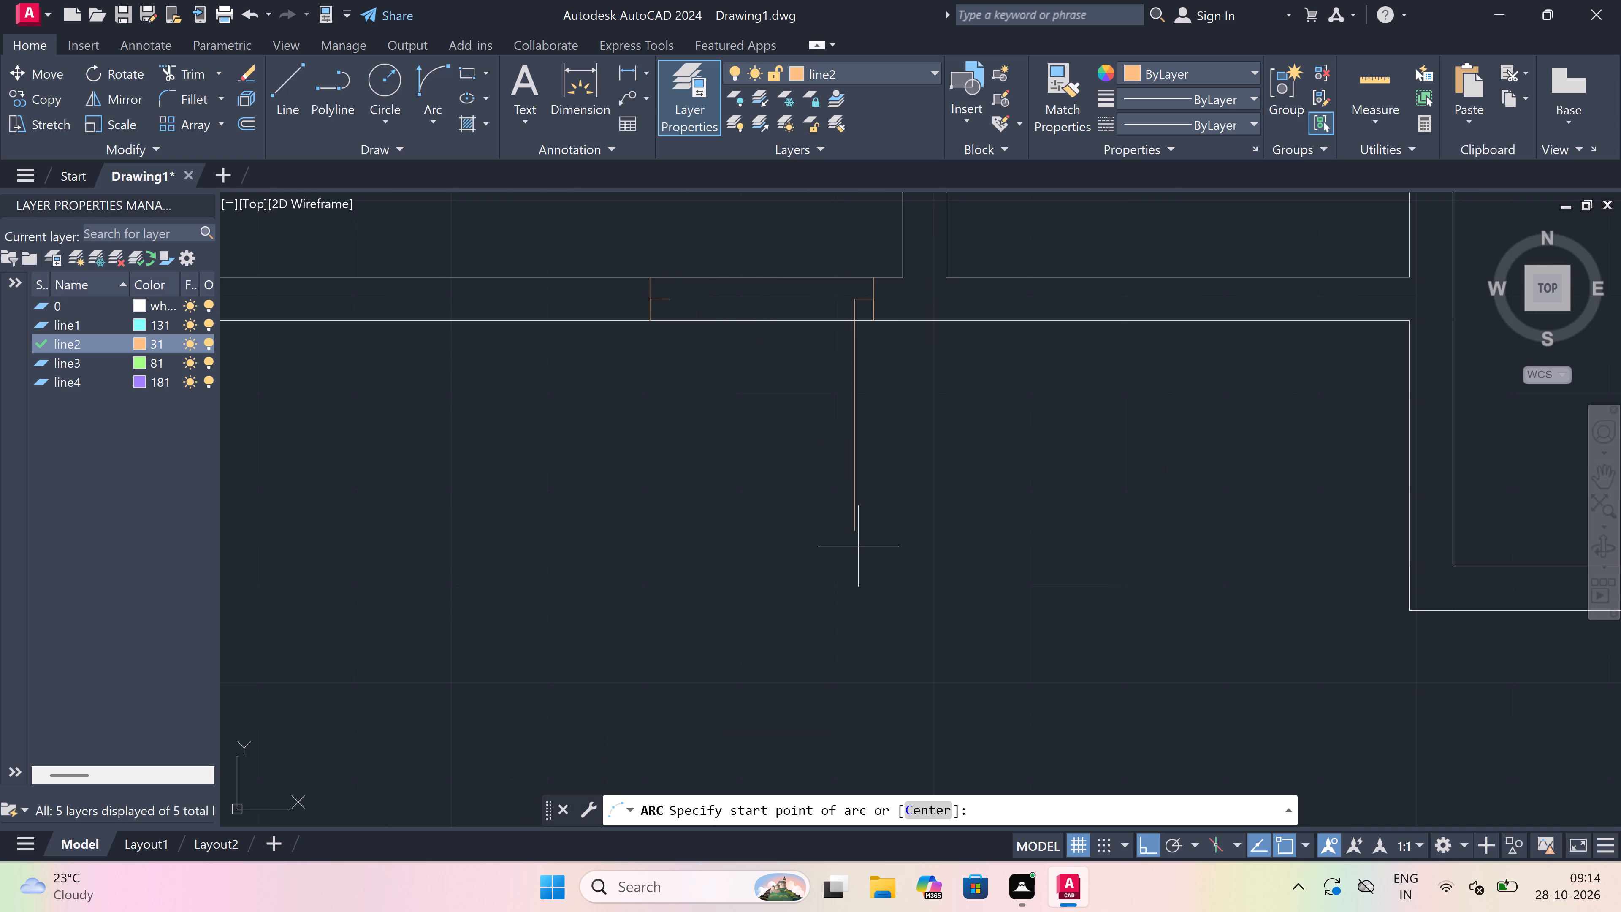
pyautogui.moveTo(858, 538); pyautogui.dragTo(858, 533)
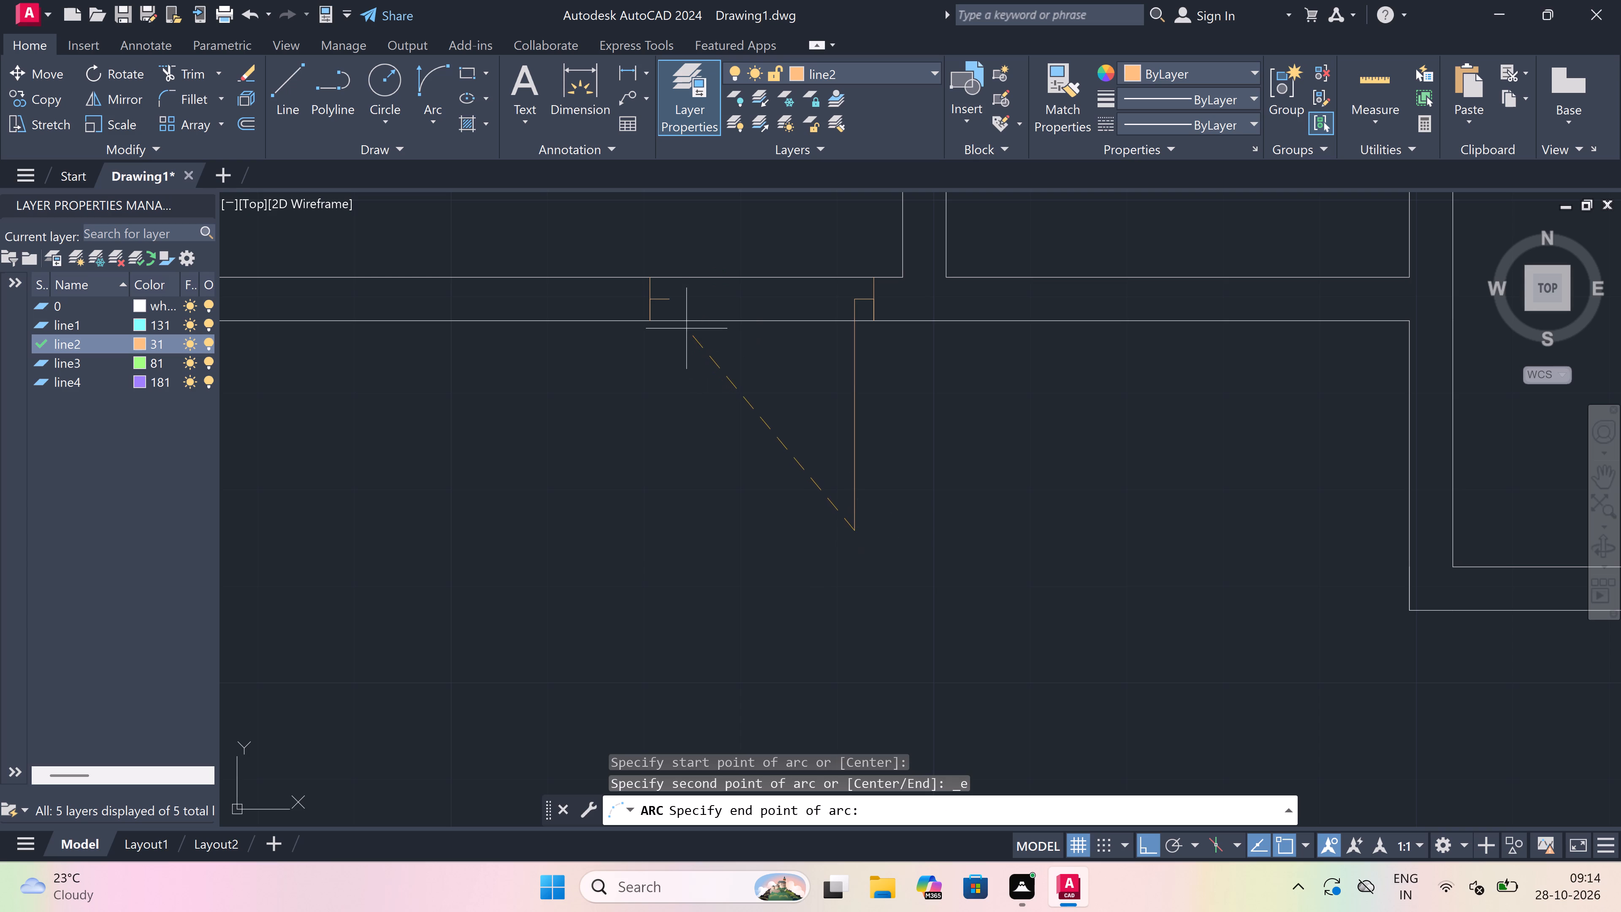
pyautogui.click(670, 301)
pyautogui.click(598, 407)
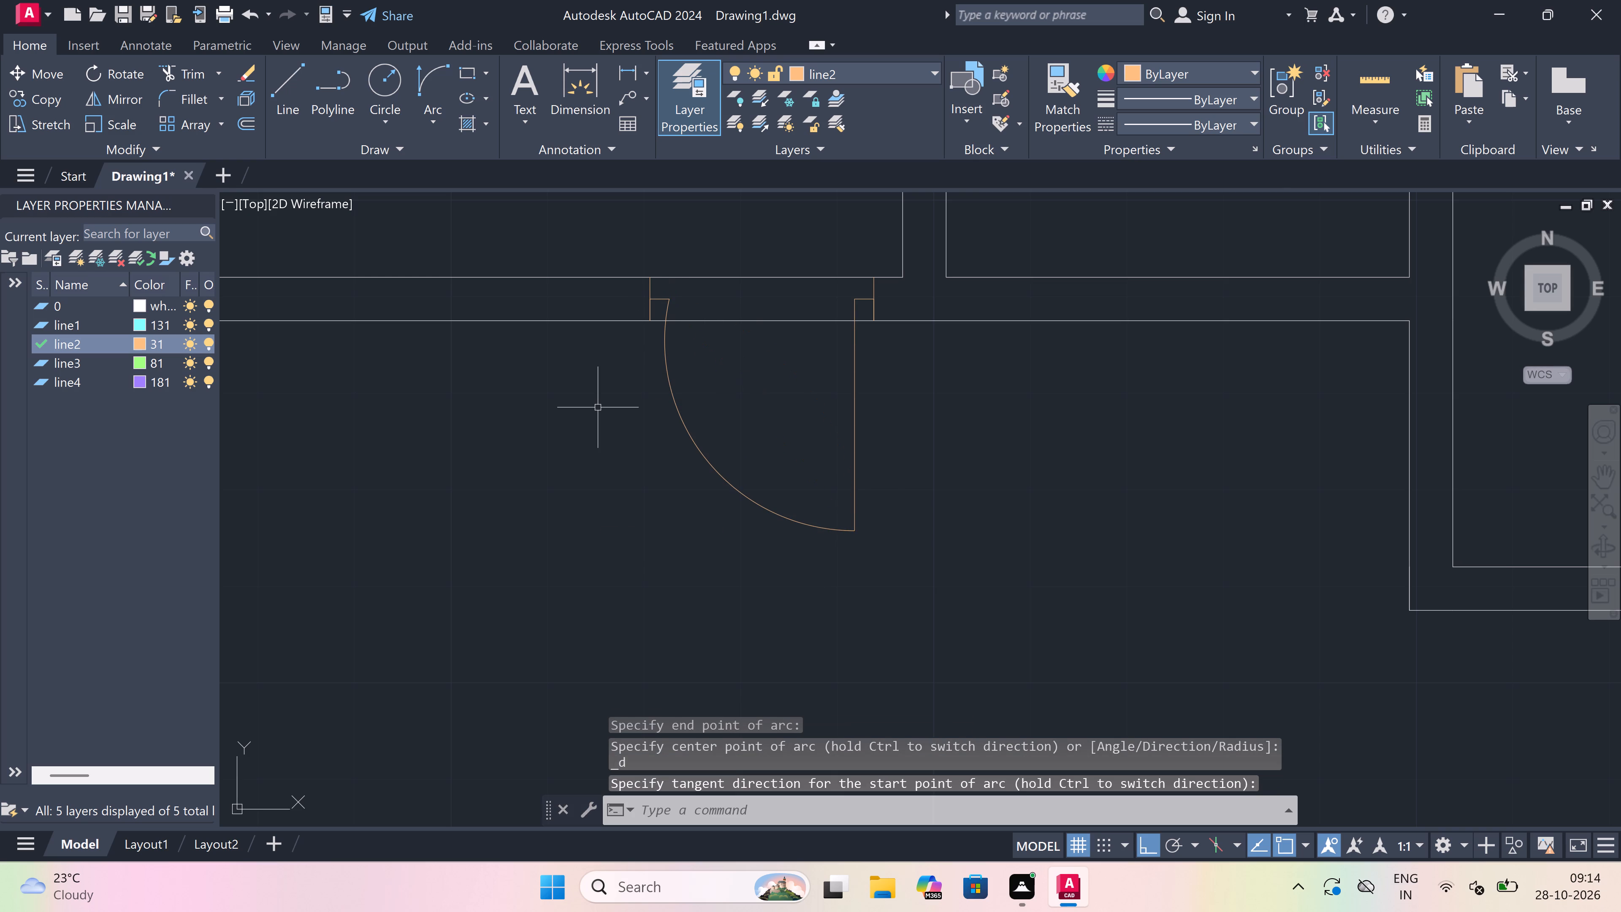
# Trim both wall lines between the two jambs to open the doorway in the south-central room's south wall.
pyautogui.write('tr')
pyautogui.press('space')
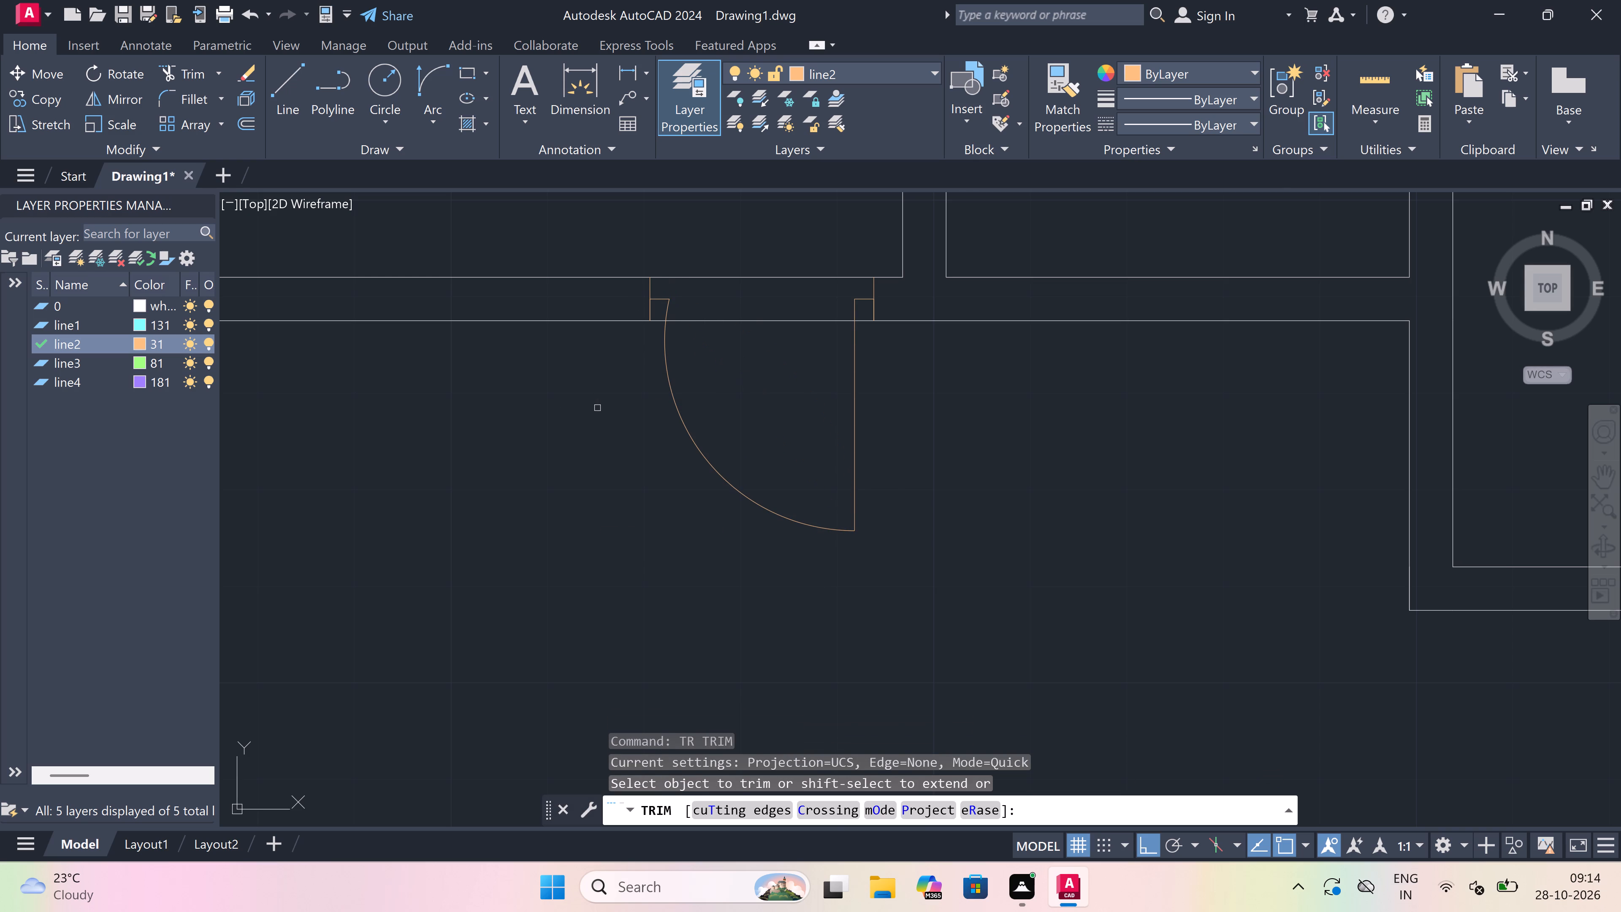
pyautogui.click(762, 265)
pyautogui.click(759, 320)
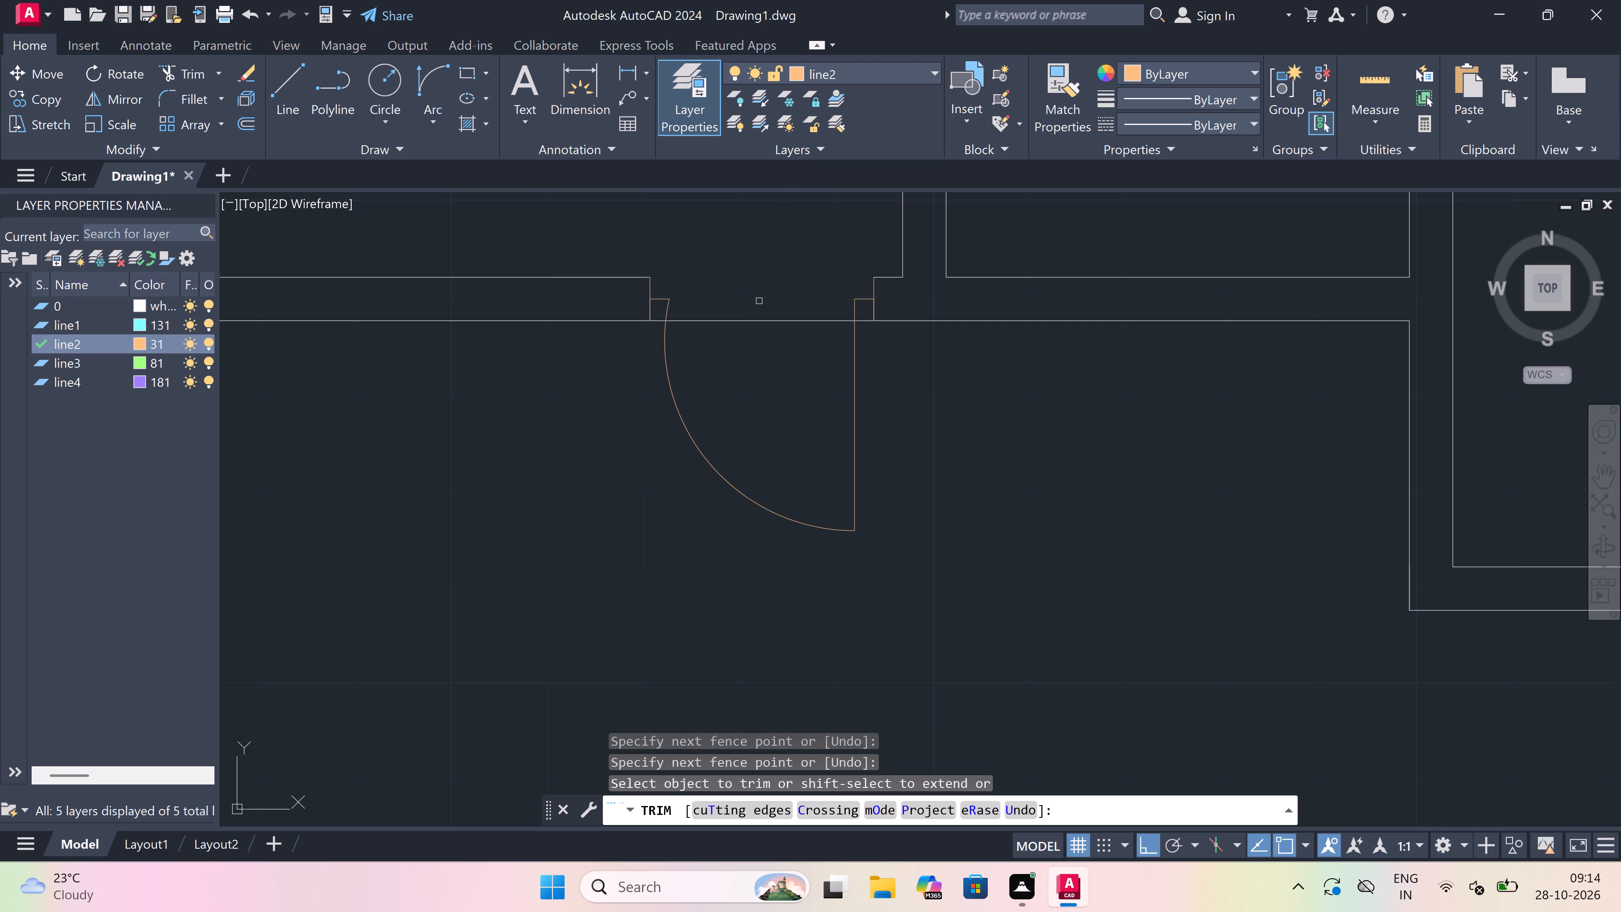
pyautogui.moveTo(756, 292); pyautogui.dragTo(756, 296)
pyautogui.click(755, 349)
pyautogui.press('Escape')
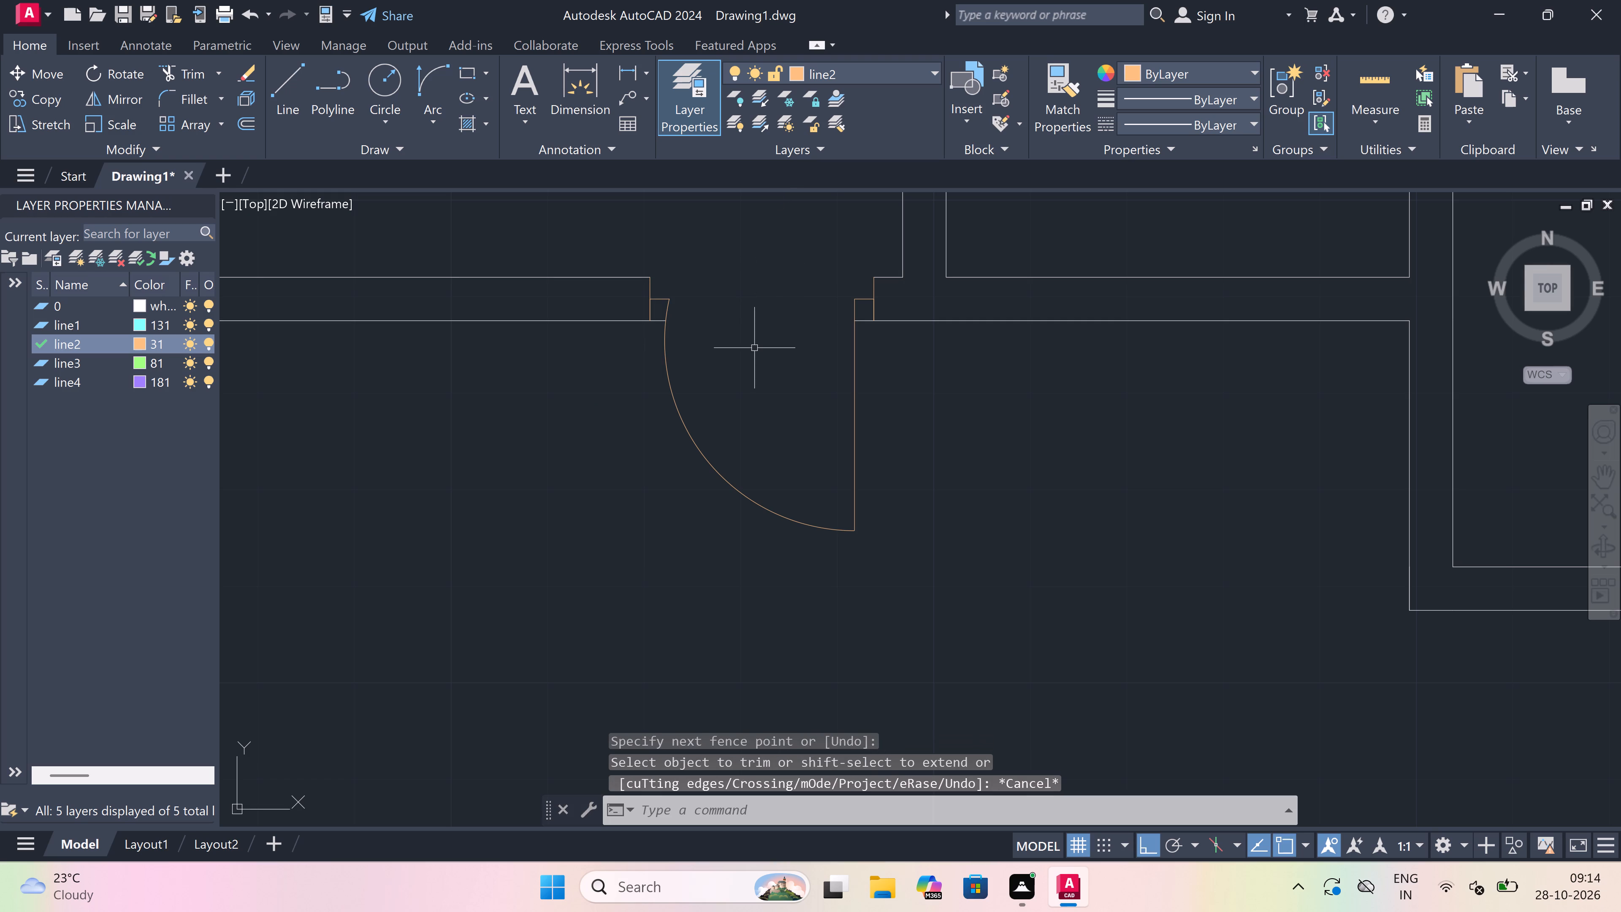
# Make line4 the current layer for drawing windows, starting with the southwest room.
pyautogui.scroll(-8, 759, 405)
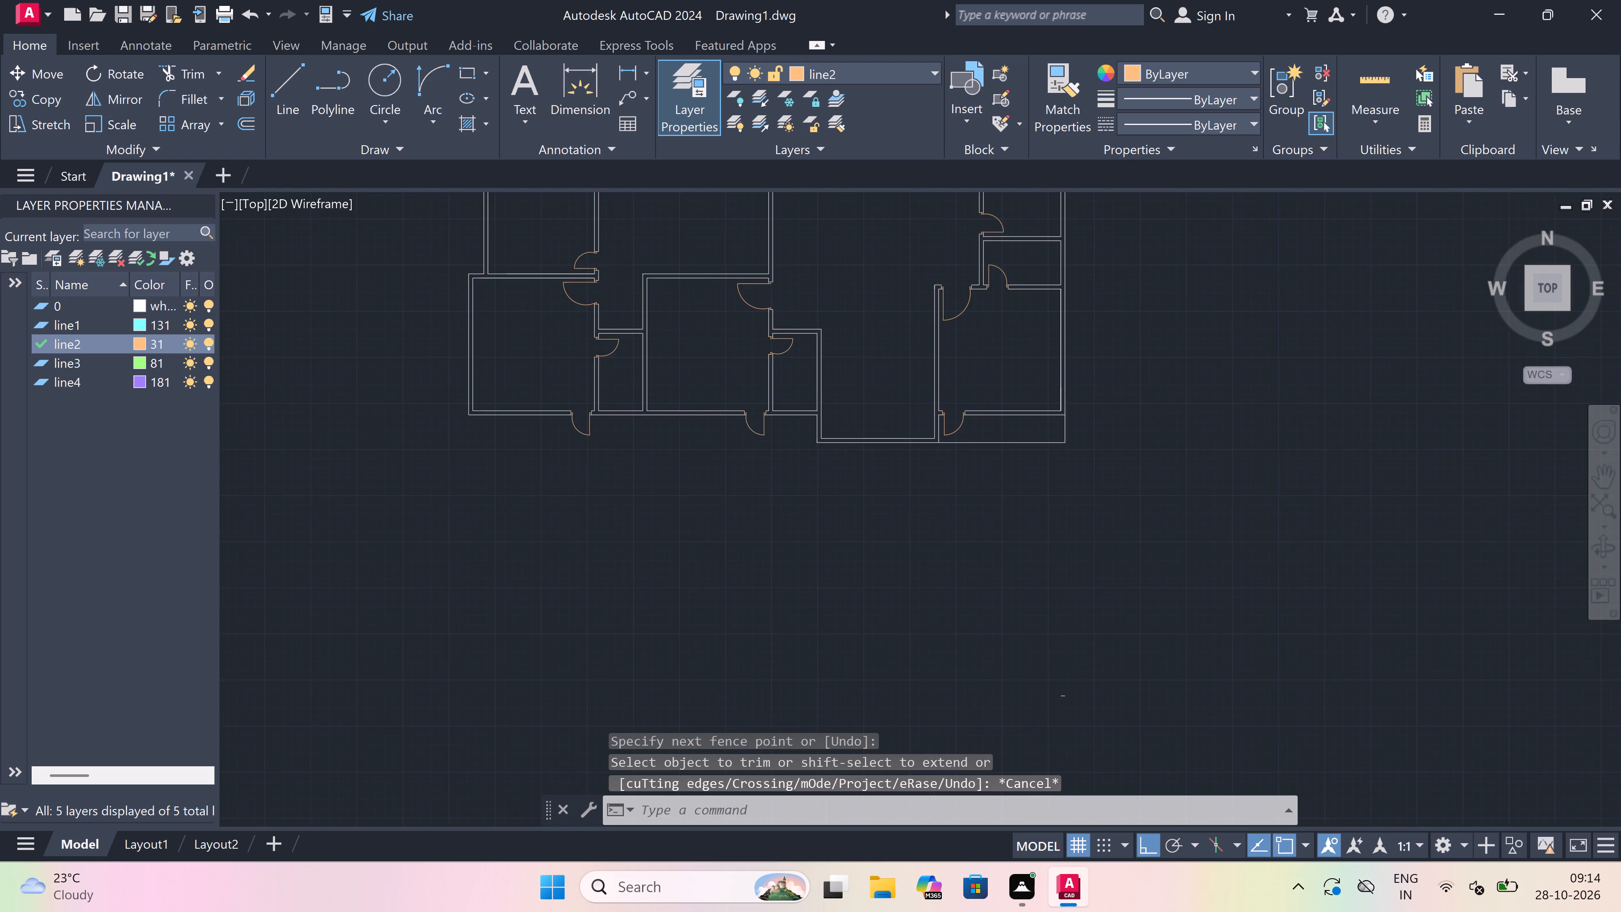
pyautogui.scroll(-4, 753, 434)
pyautogui.scroll(3, 758, 341)
pyautogui.scroll(3, 742, 423)
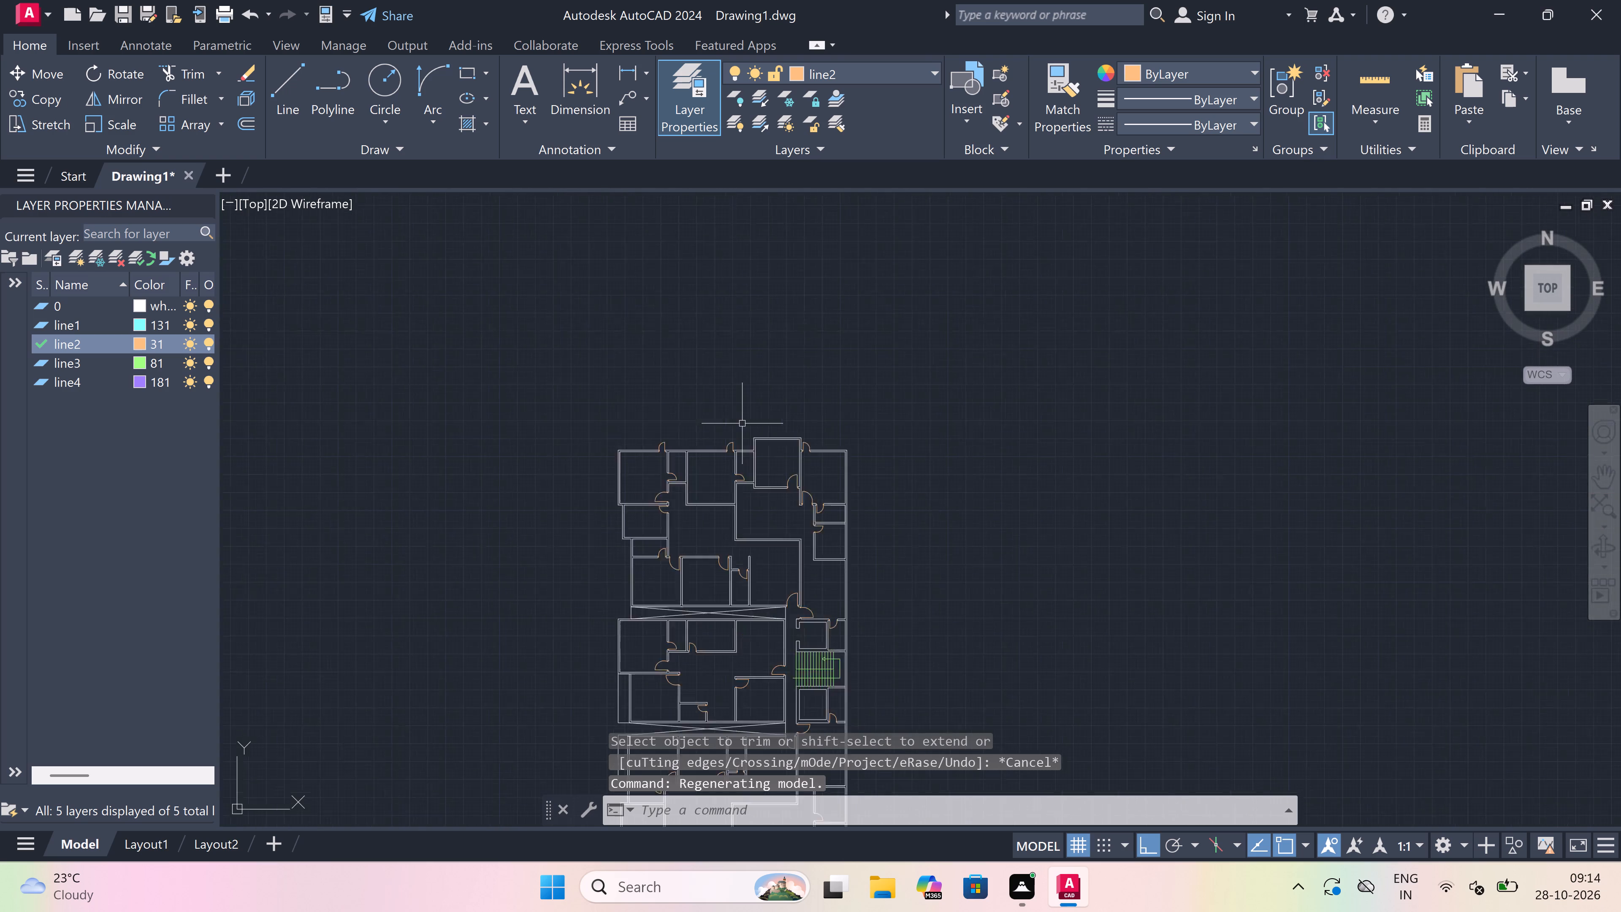
pyautogui.scroll(1, 742, 423)
pyautogui.scroll(-6, 742, 423)
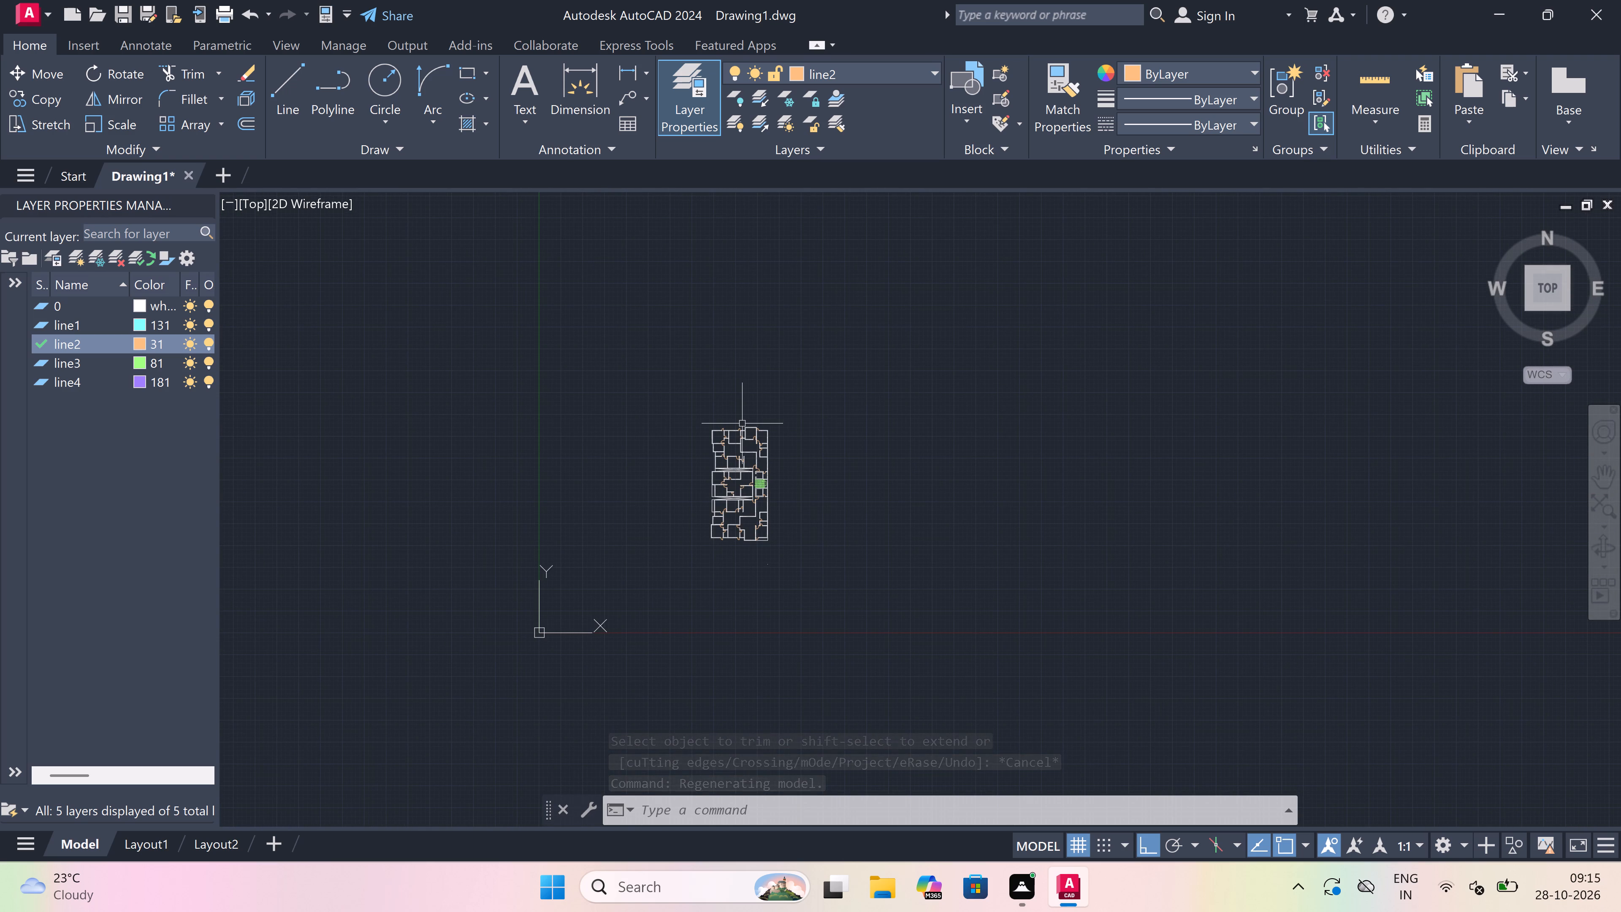
pyautogui.scroll(2, 664, 591)
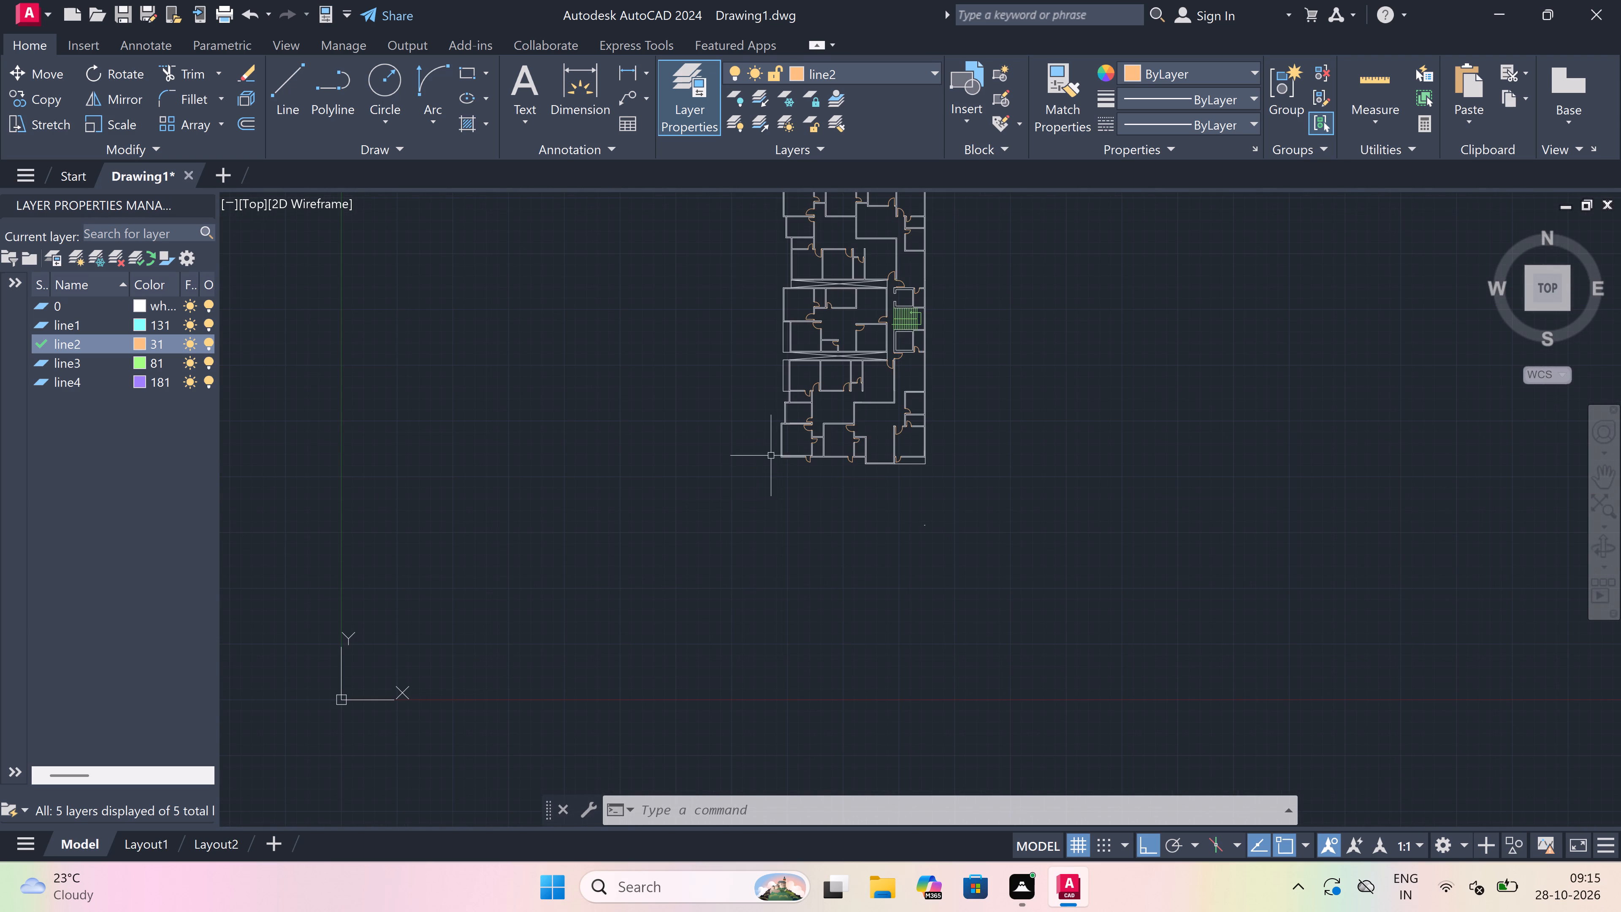
pyautogui.scroll(5, 802, 430)
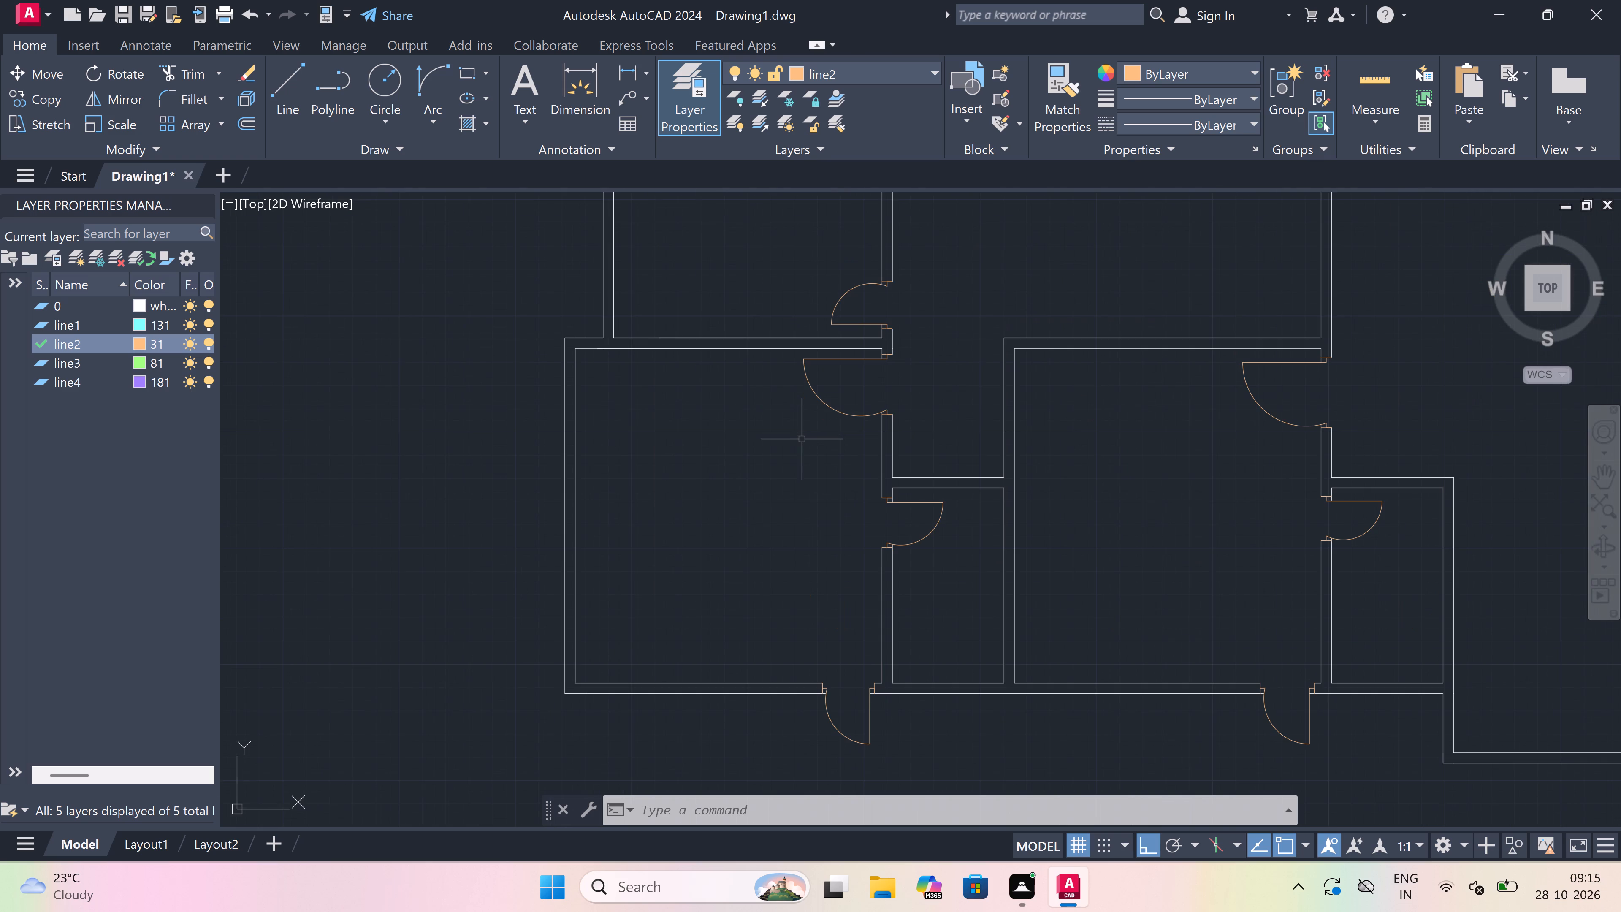
pyautogui.write('l')
pyautogui.press('space')
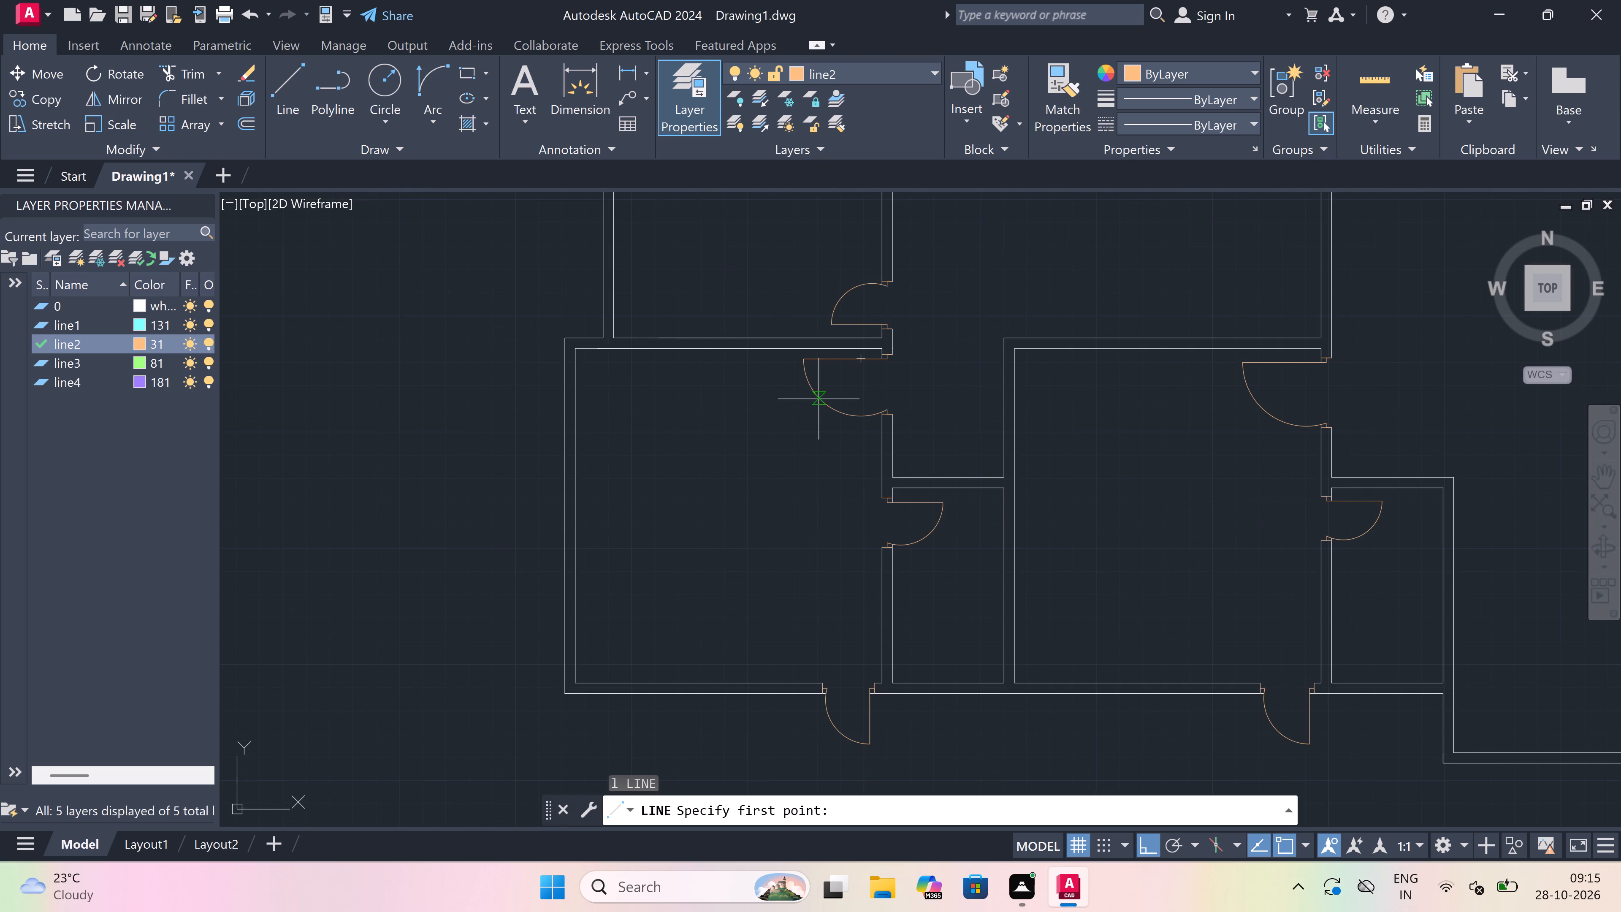
pyautogui.click(902, 73)
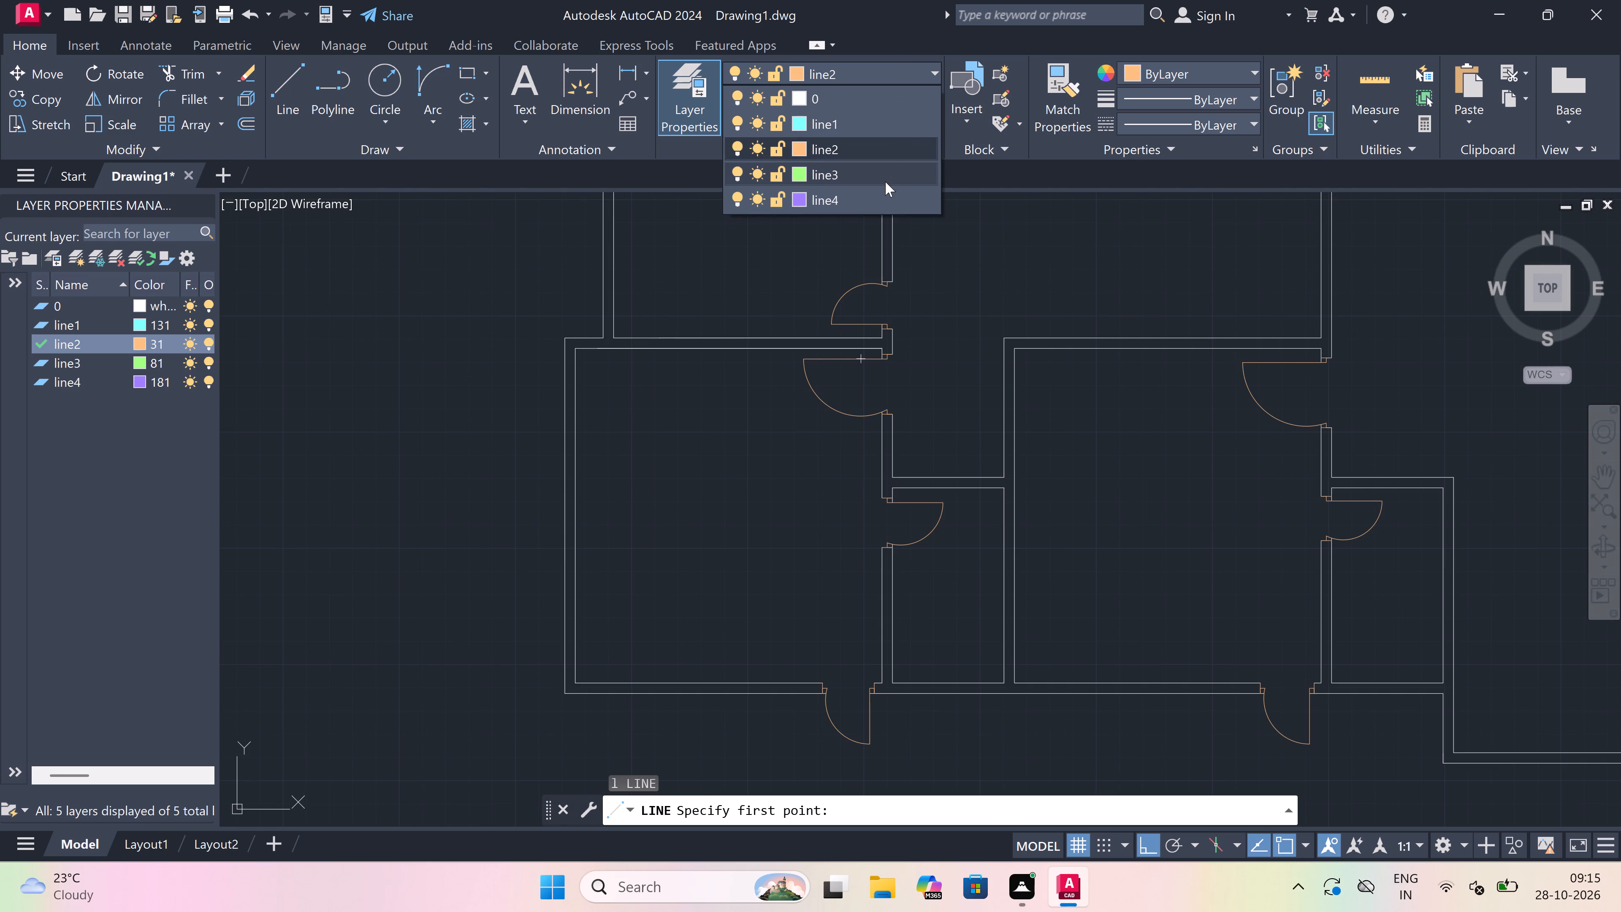
pyautogui.click(876, 195)
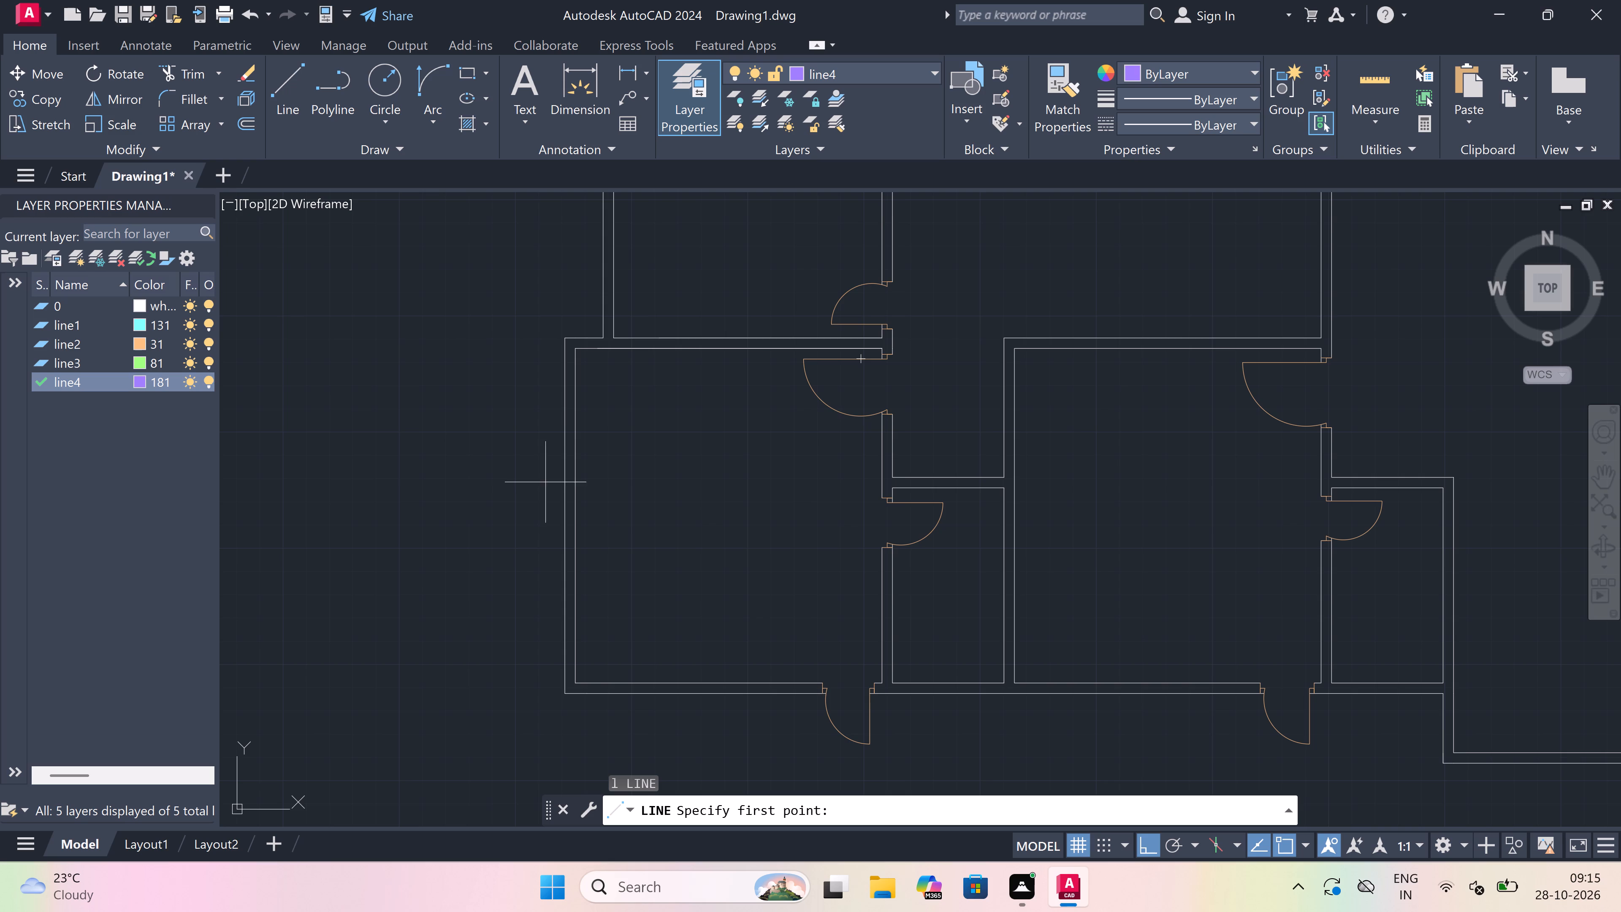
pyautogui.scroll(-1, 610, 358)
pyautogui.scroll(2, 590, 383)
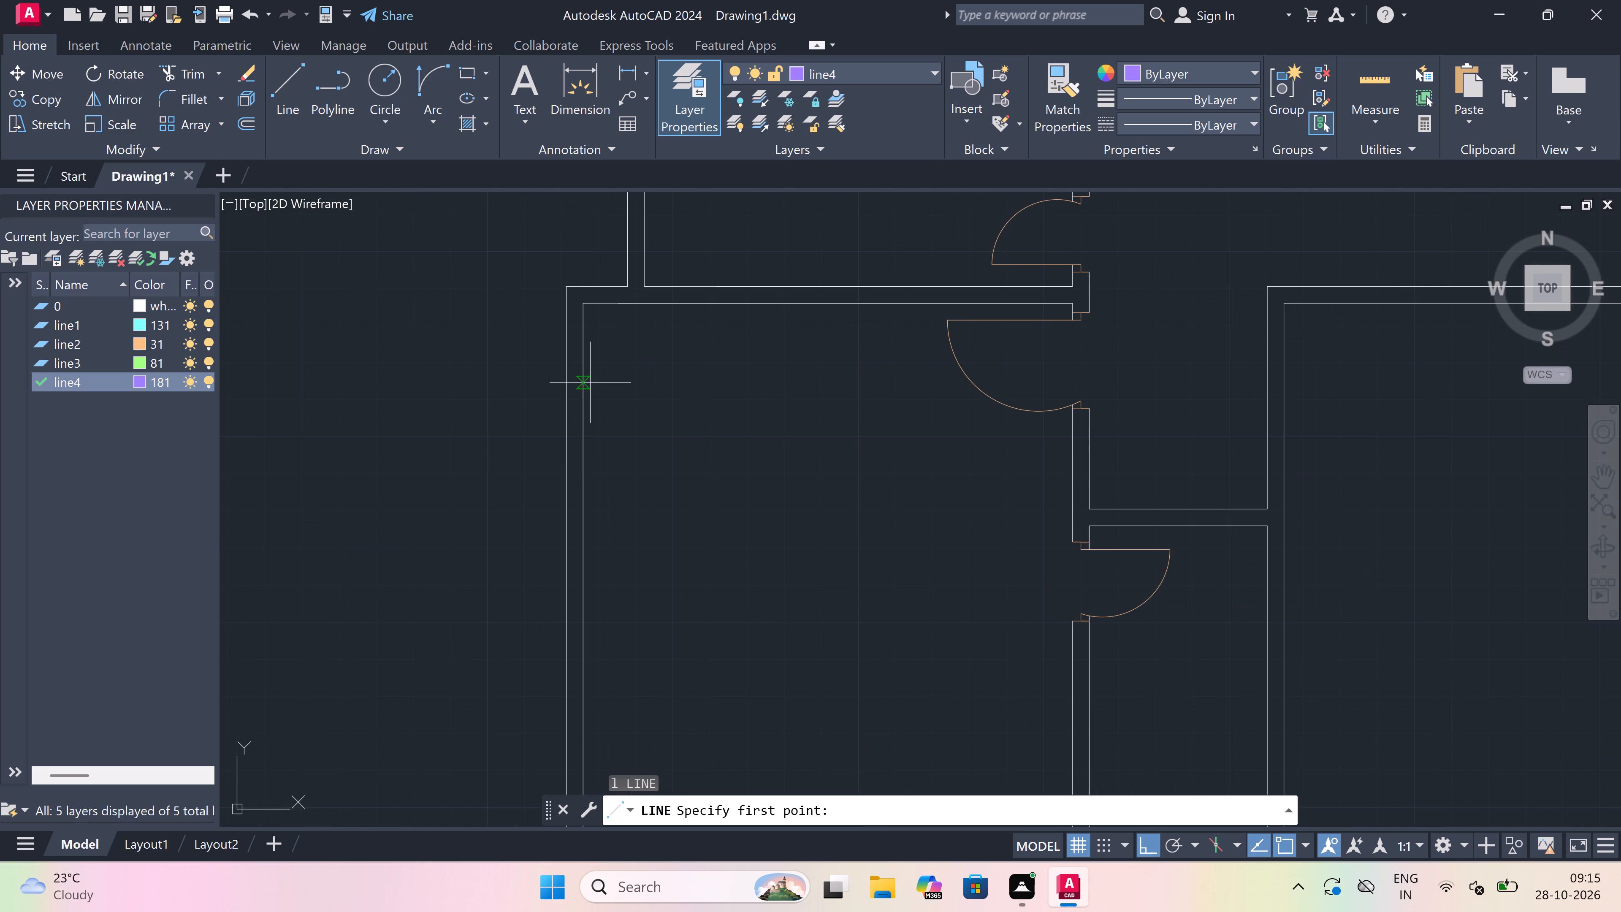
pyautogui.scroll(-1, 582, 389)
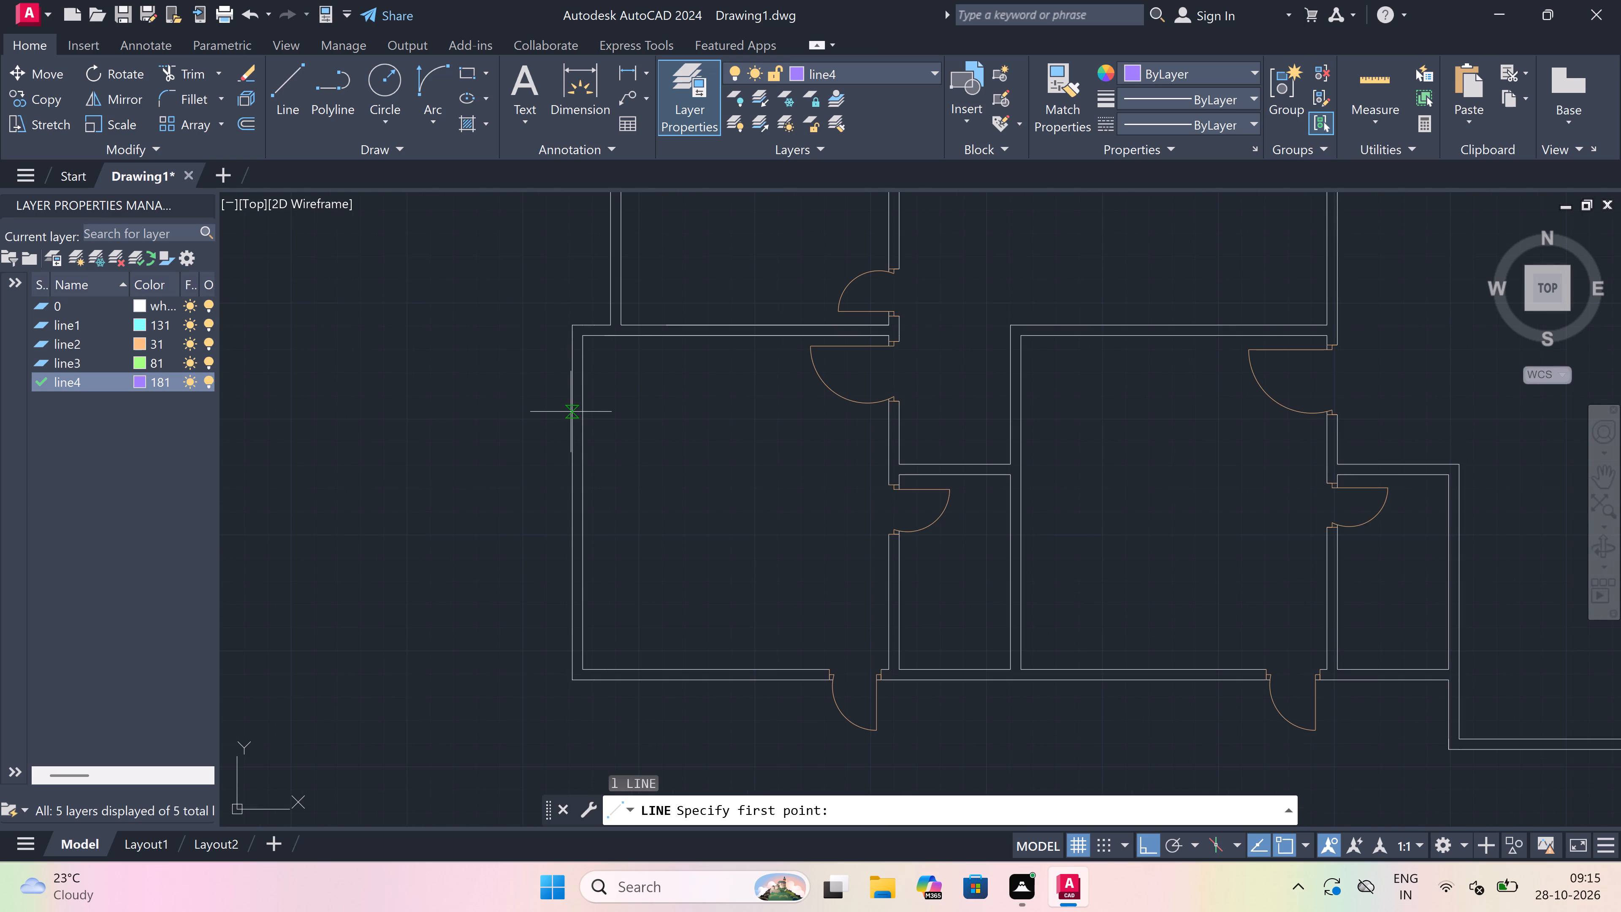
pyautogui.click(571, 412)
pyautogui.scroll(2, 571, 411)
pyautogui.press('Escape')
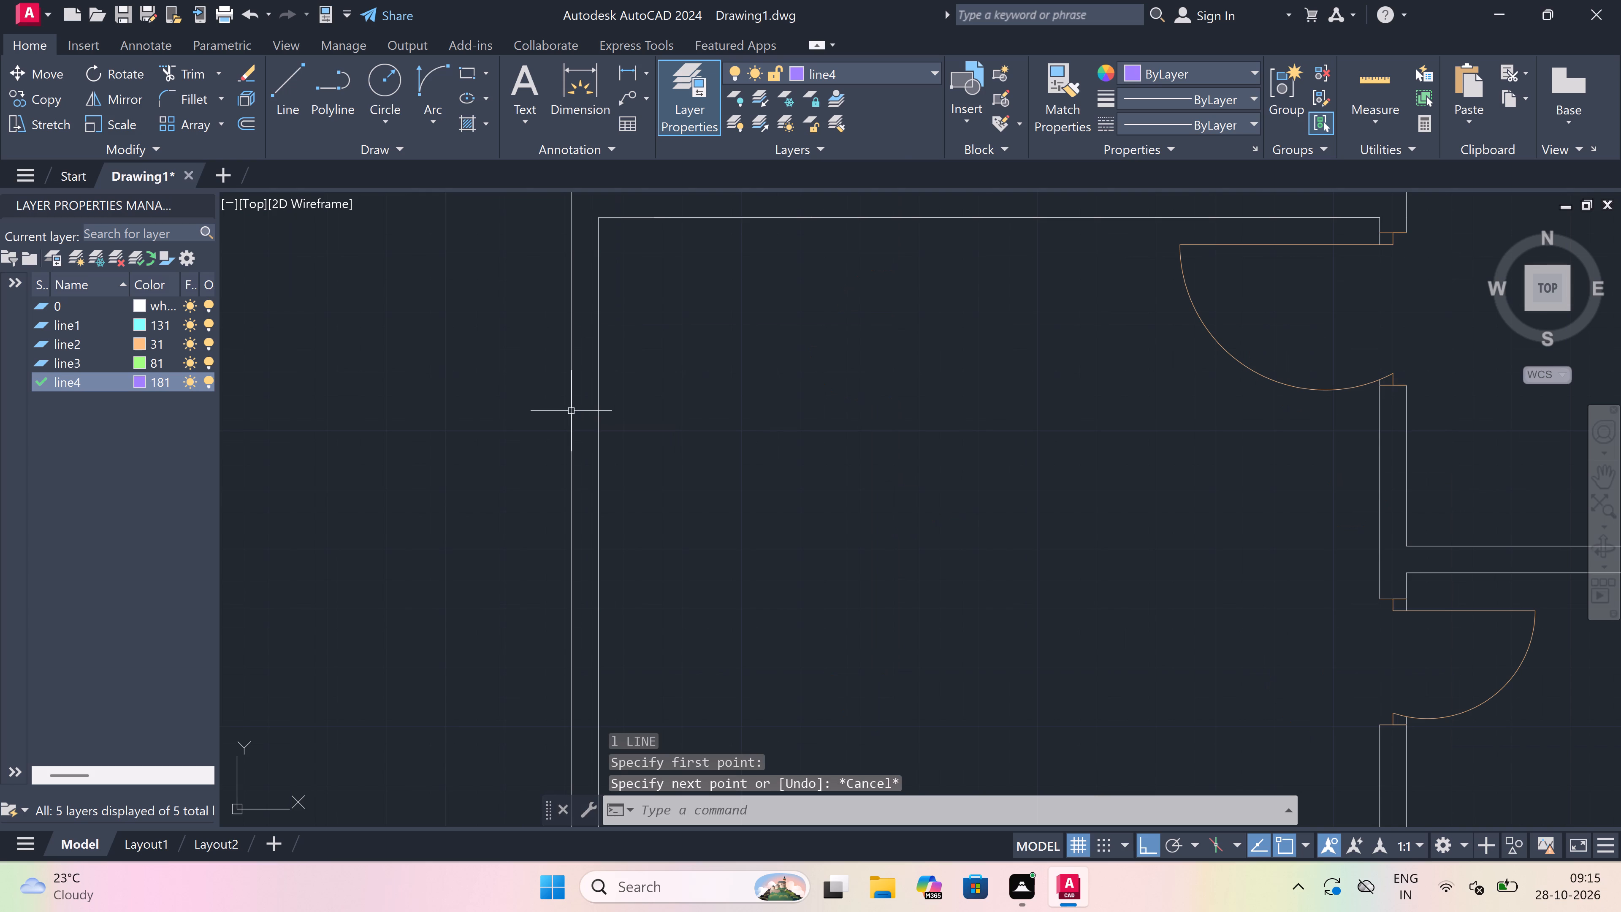
# Draw a 5' window in the southwest room's west wall, with a mid-wall line running south between end lines across the wall.
pyautogui.press('space')
pyautogui.moveTo(573, 397); pyautogui.dragTo(578, 393)
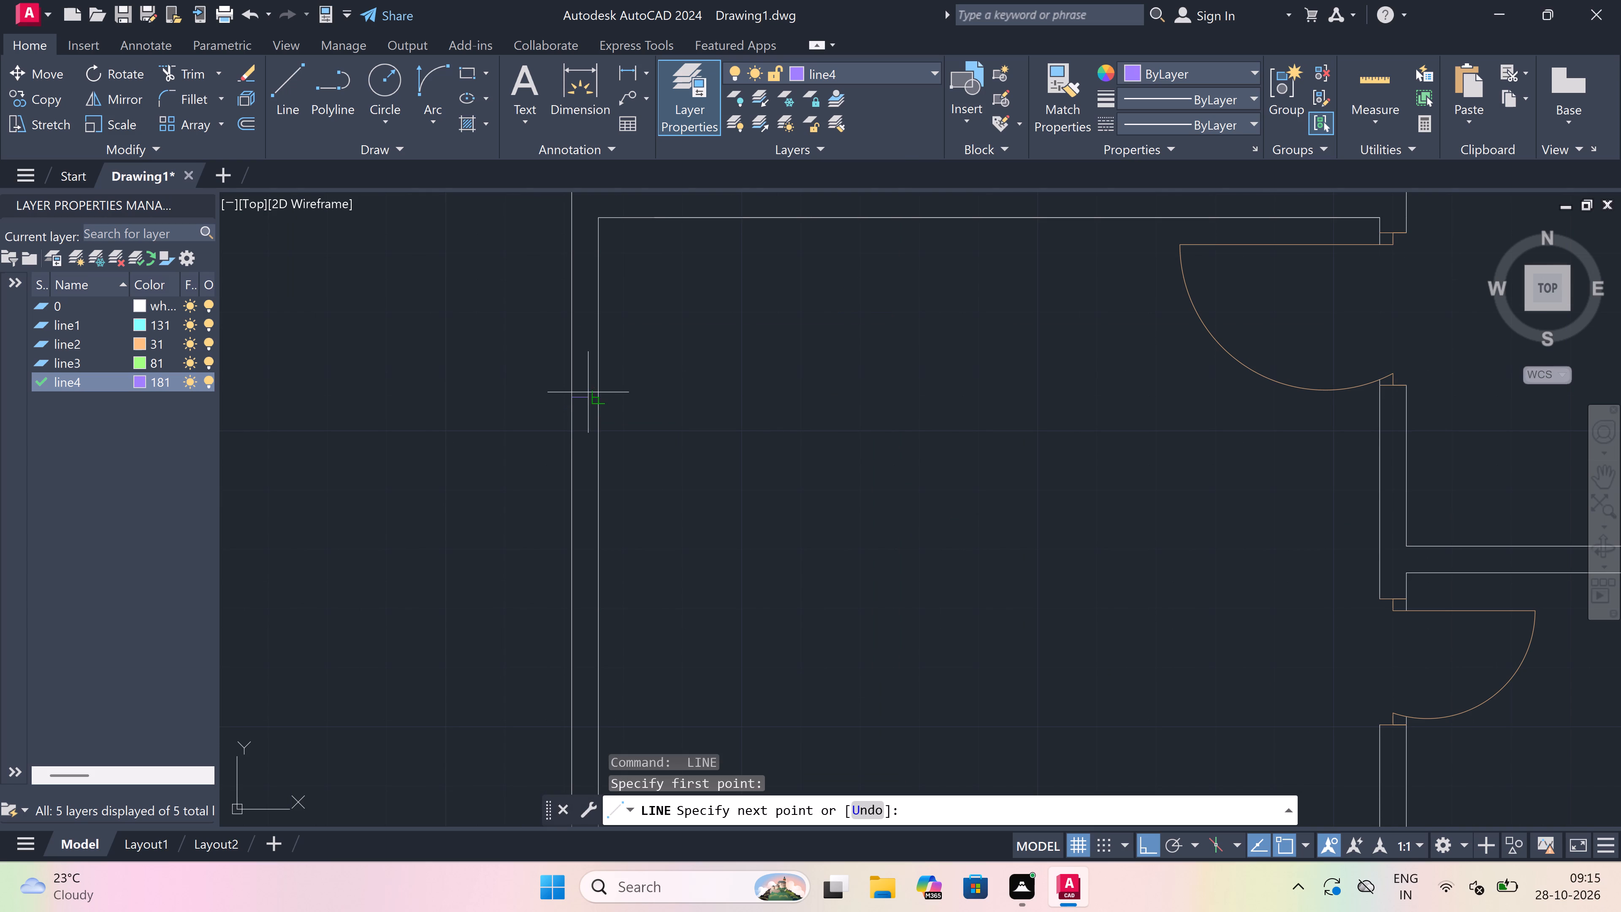
pyautogui.click(593, 400)
pyautogui.scroll(2, 580, 400)
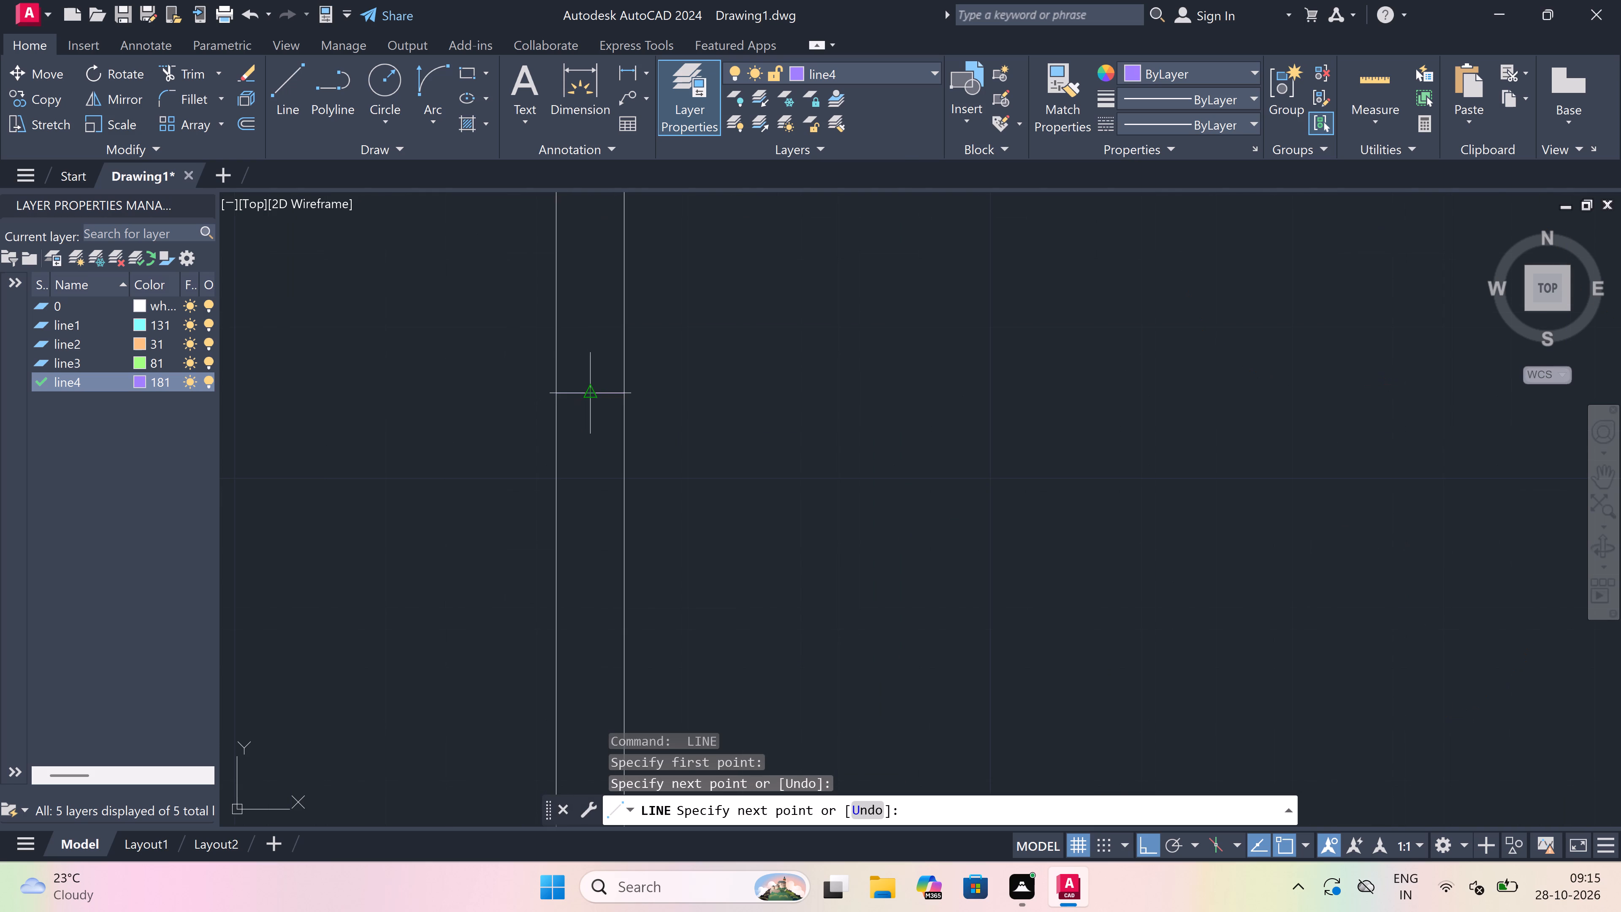
pyautogui.click(586, 396)
pyautogui.scroll(-3, 586, 396)
pyautogui.scroll(2, 580, 501)
pyautogui.write("5'")
pyautogui.press('space')
pyautogui.scroll(-3, 580, 508)
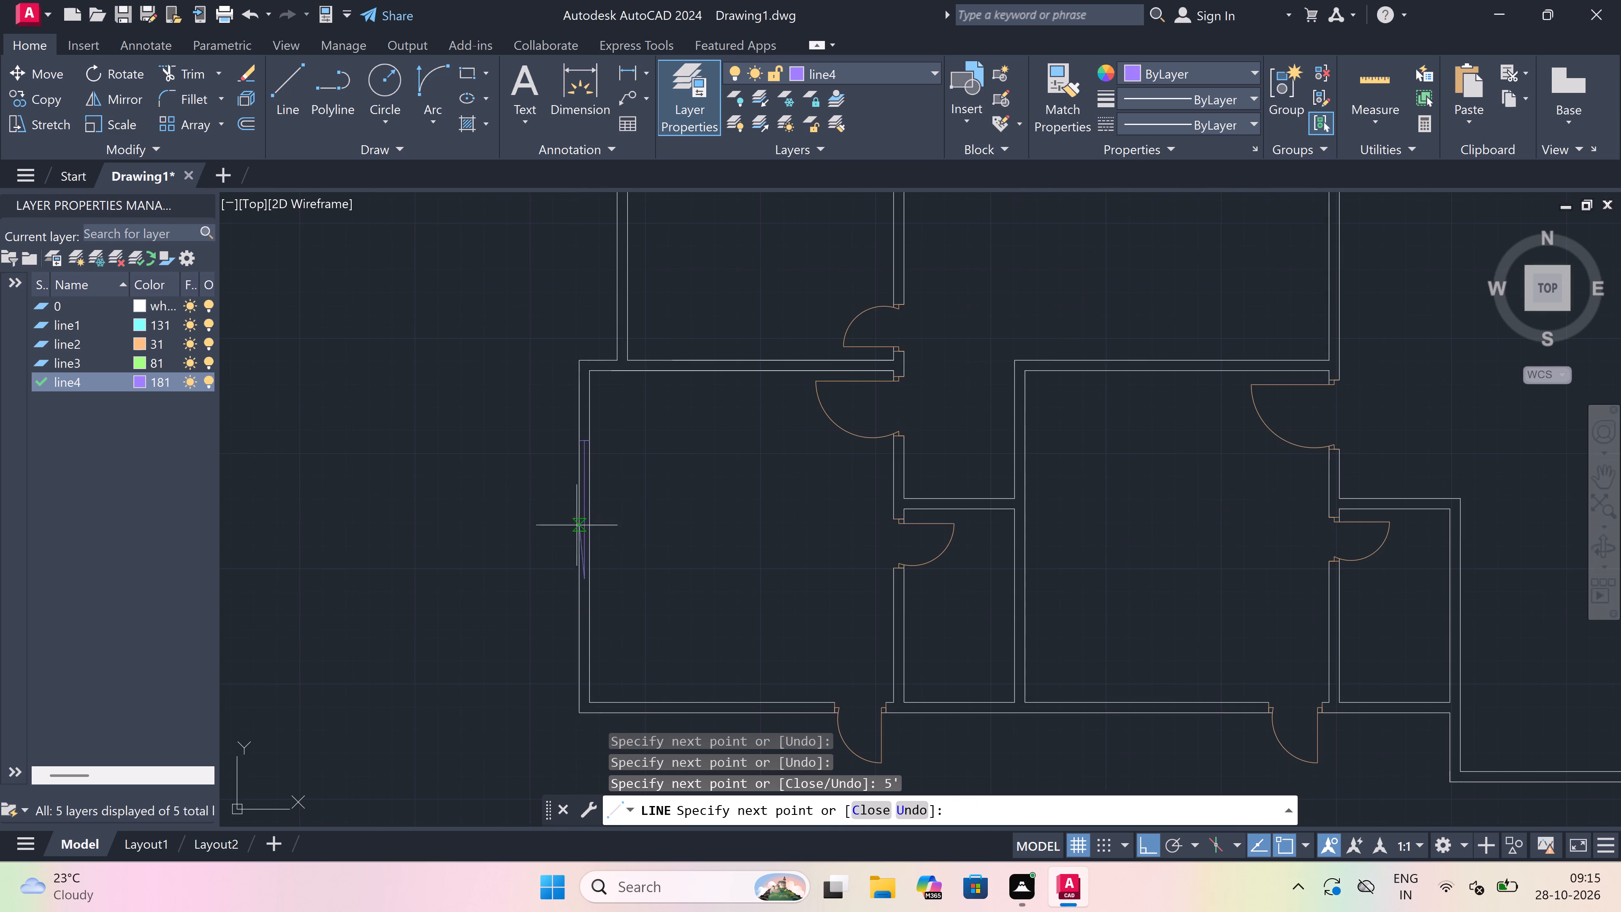
pyautogui.scroll(4, 562, 583)
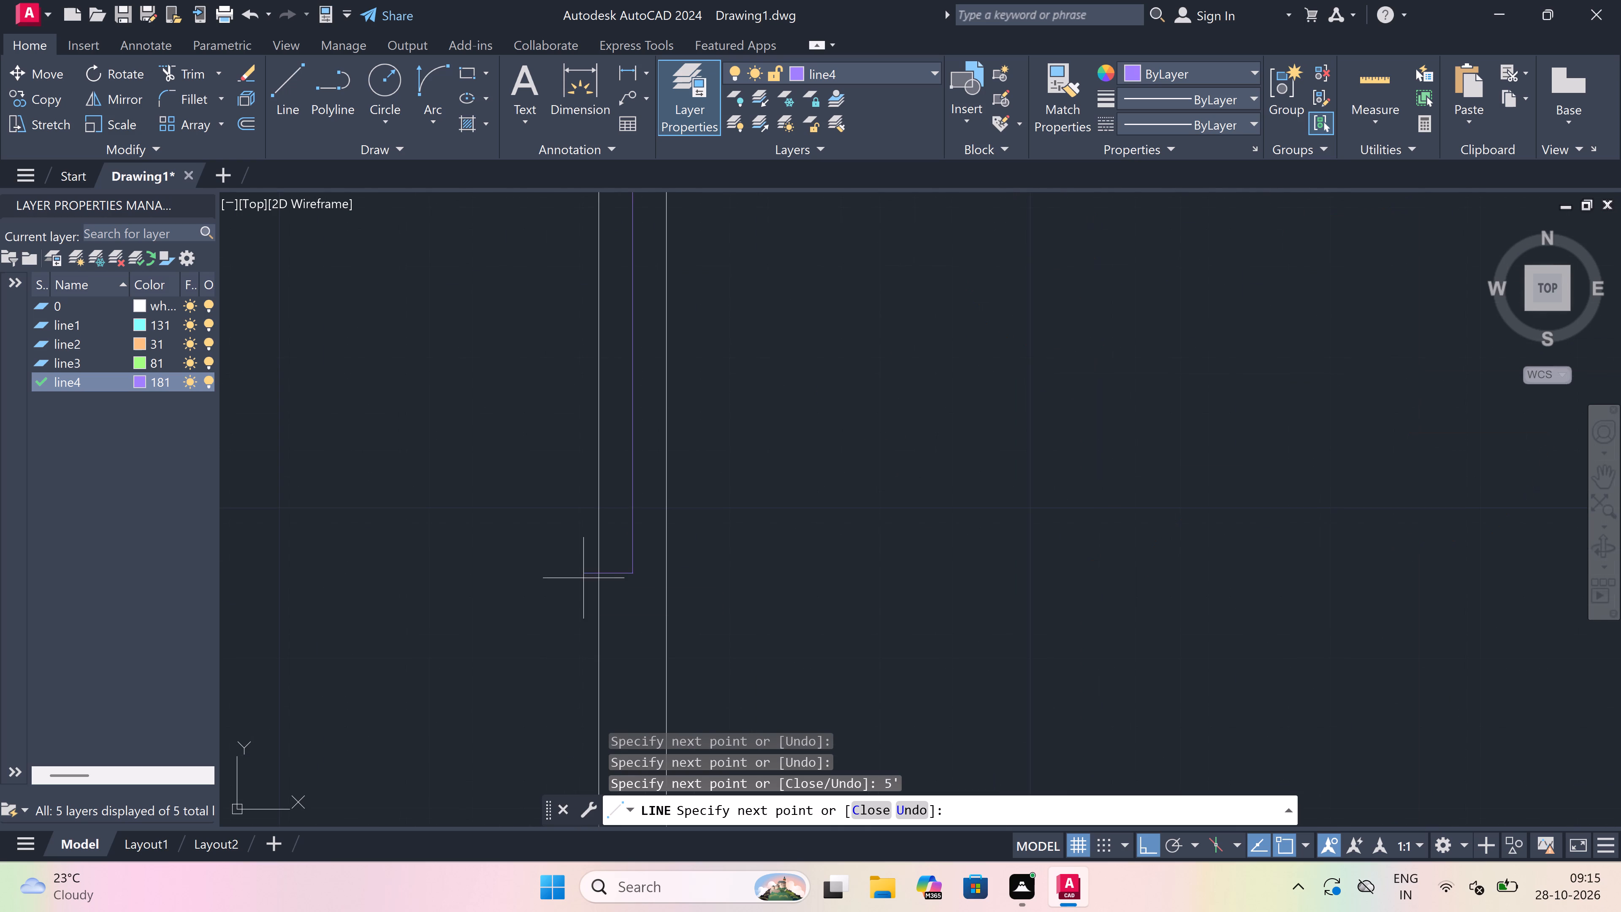
pyautogui.moveTo(604, 573); pyautogui.dragTo(613, 574)
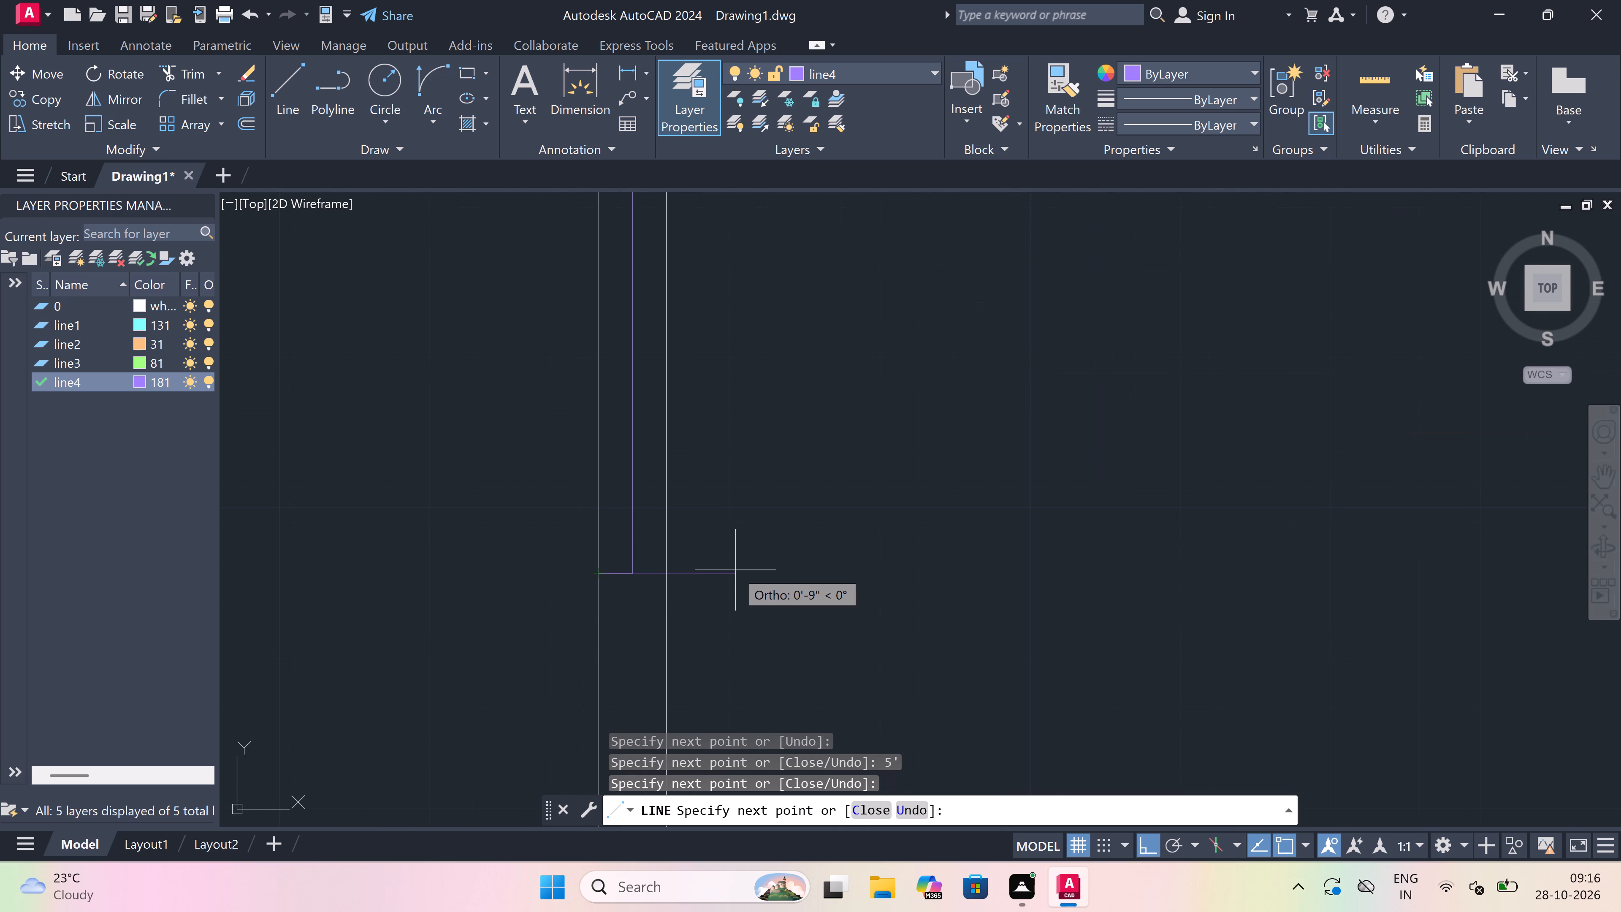
pyautogui.click(668, 575)
pyautogui.press('Escape')
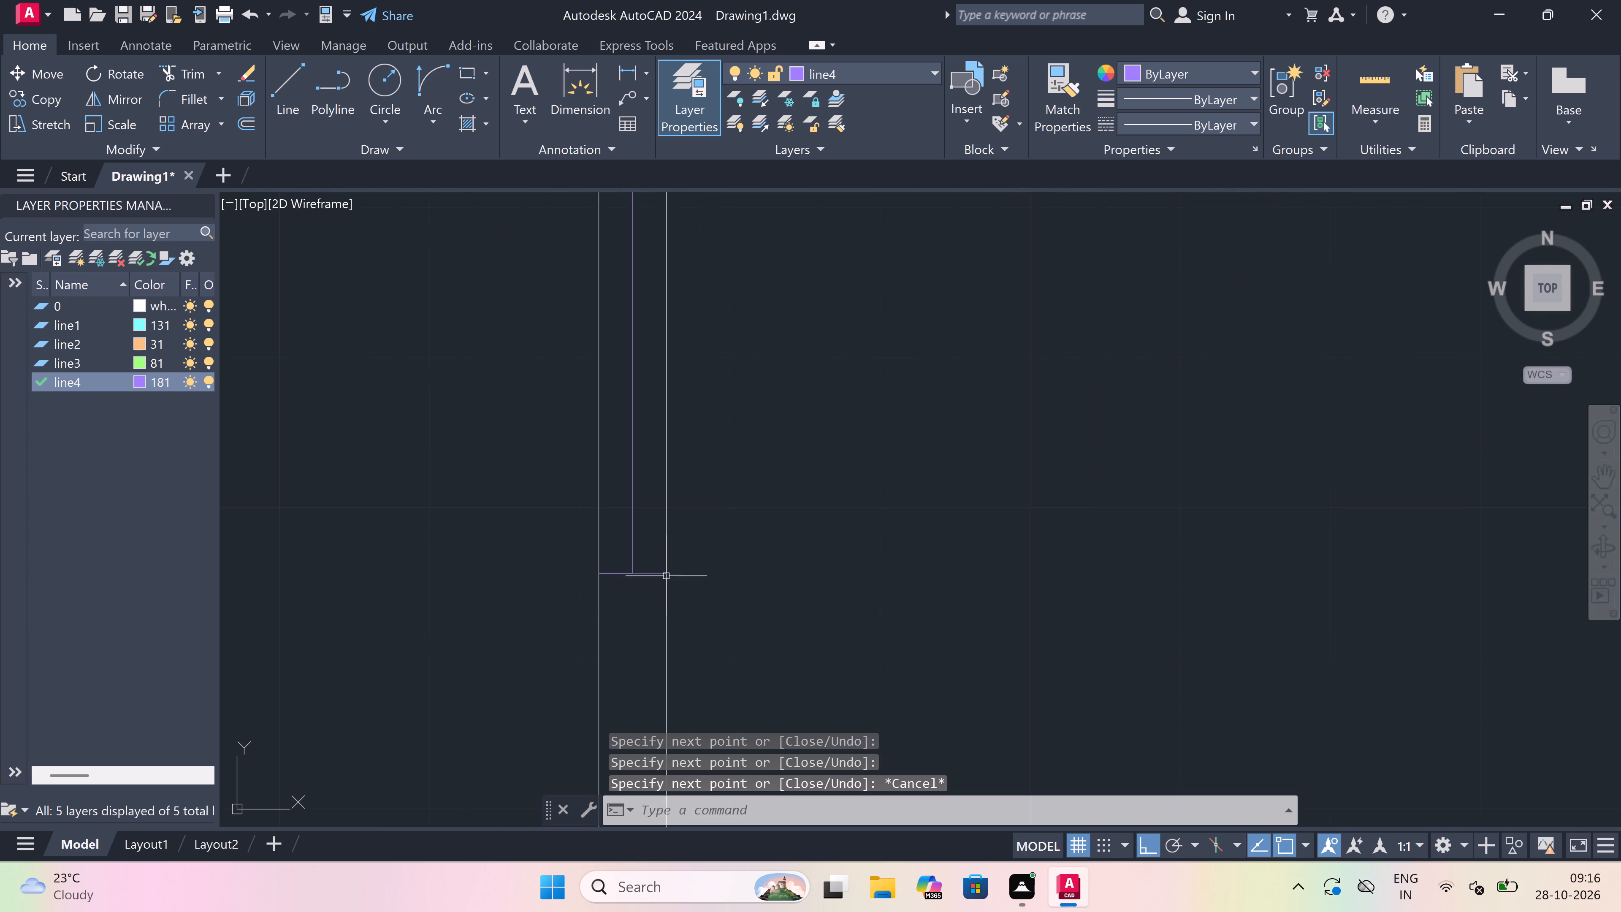
# Draw a 5' window in the southwest room's south wall, west of the door, with a mid-wall line between two cross-wall end lines.
pyautogui.scroll(-3, 490, 636)
pyautogui.scroll(1, 575, 544)
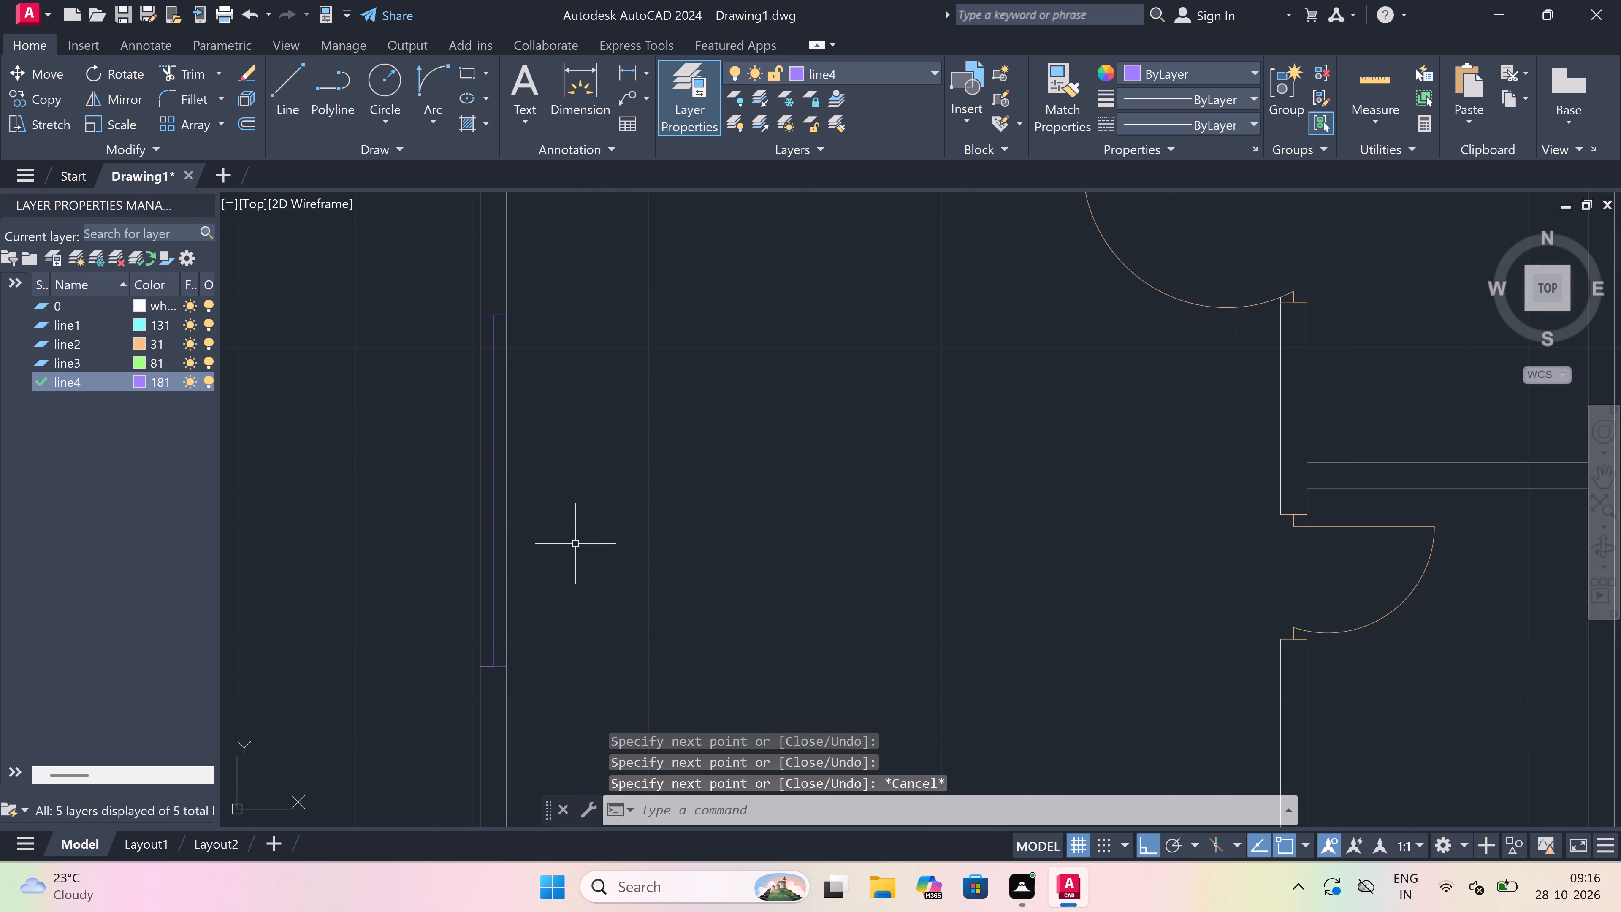
pyautogui.scroll(-4, 575, 544)
pyautogui.scroll(3, 580, 608)
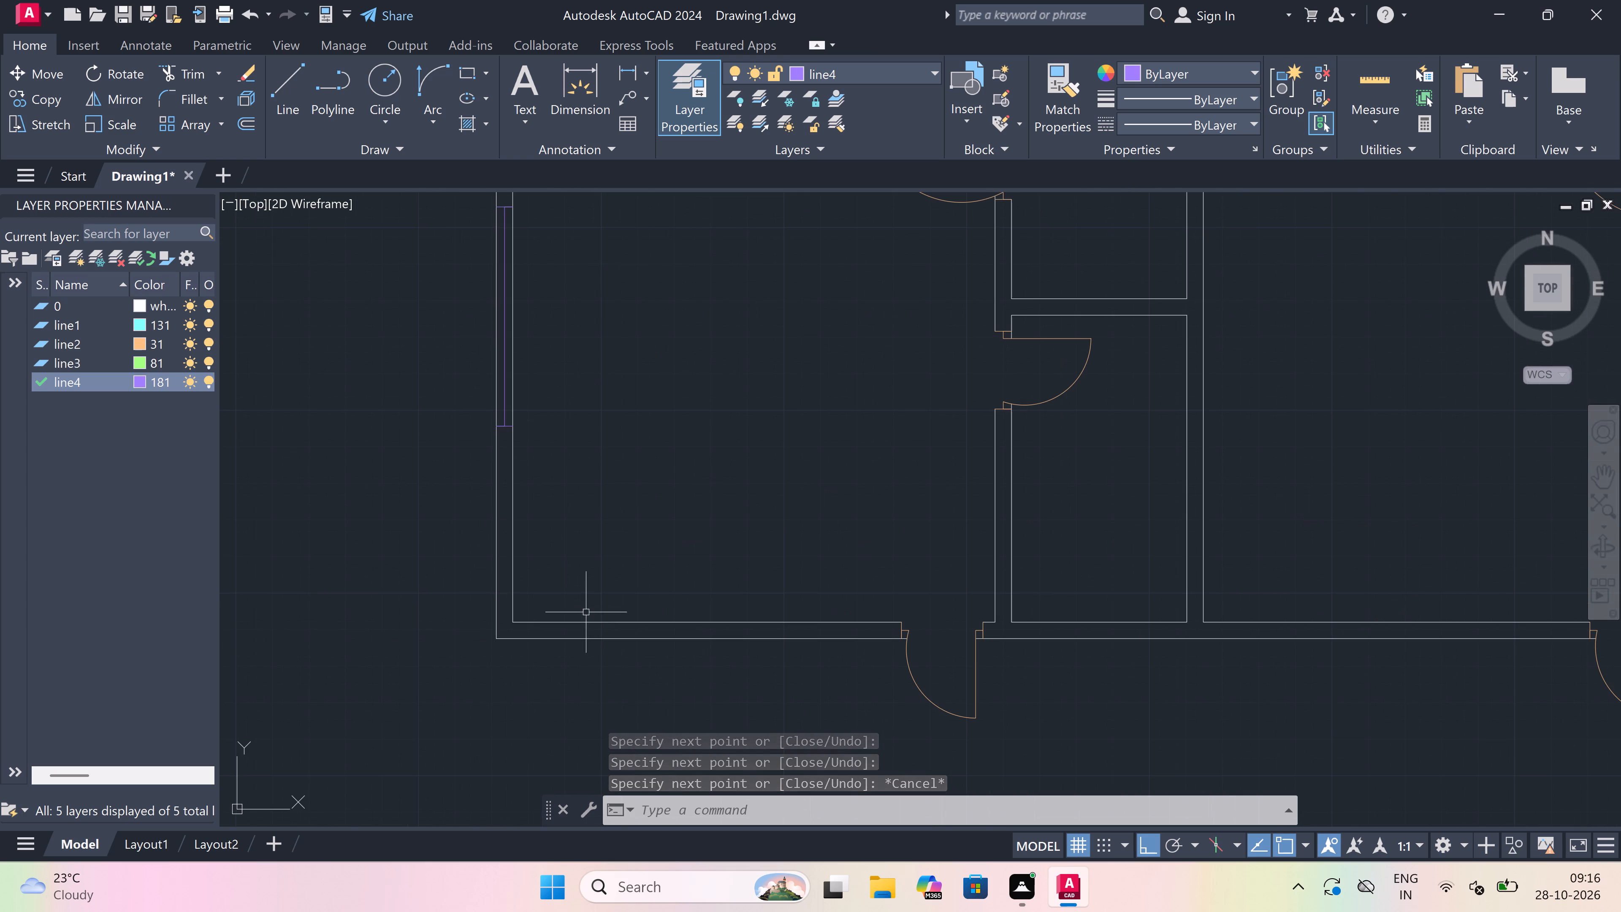
pyautogui.press('space')
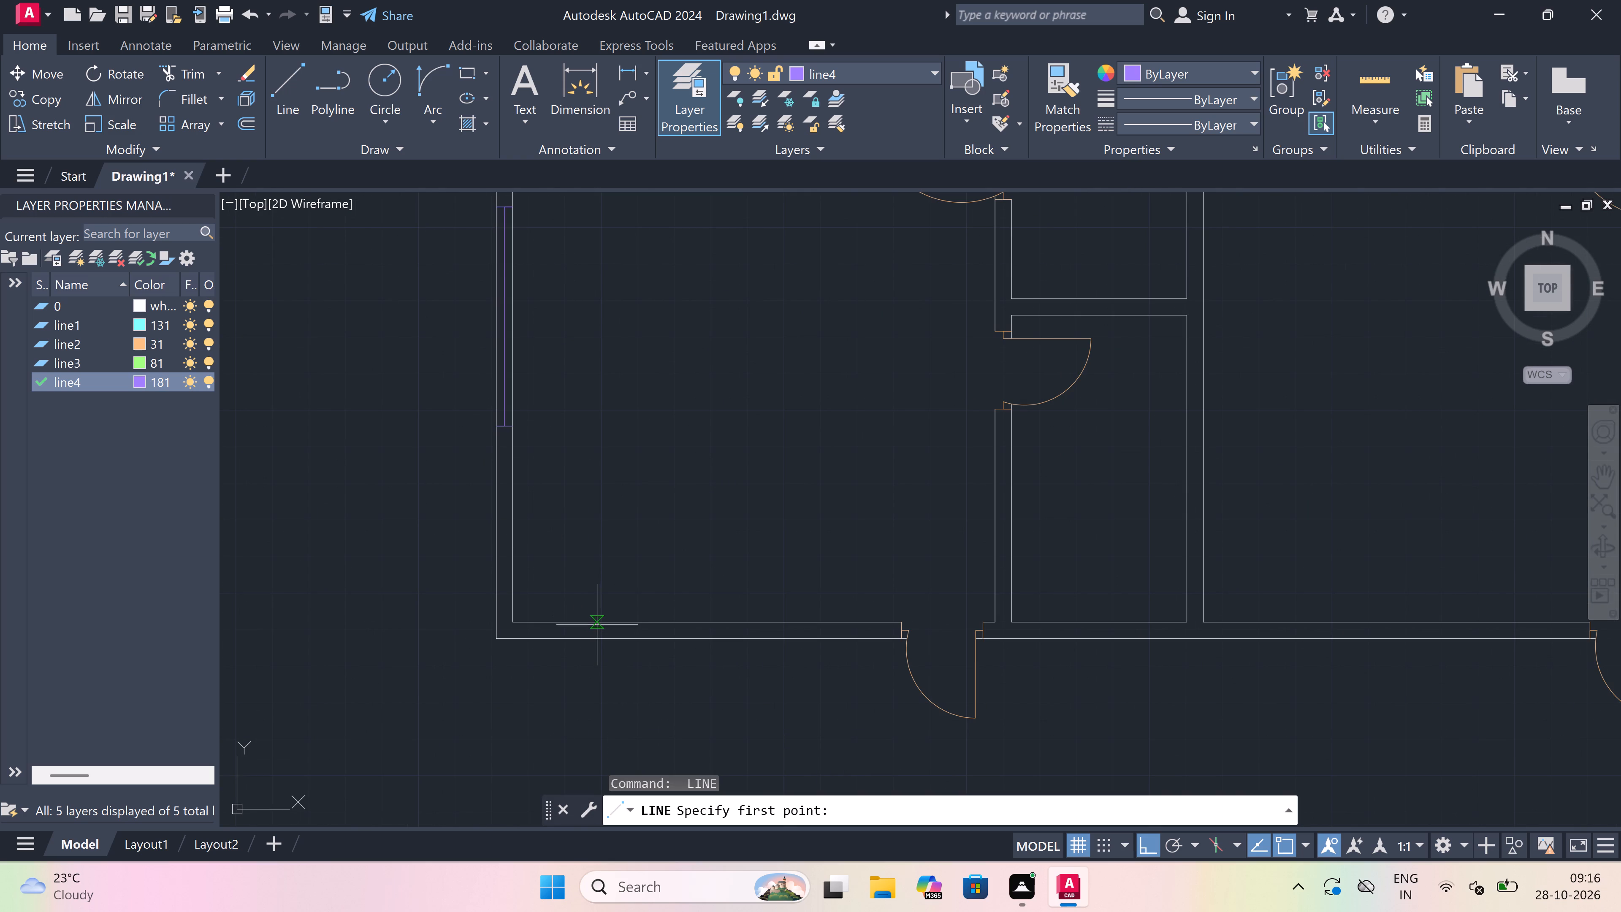
pyautogui.click(594, 622)
pyautogui.click(594, 636)
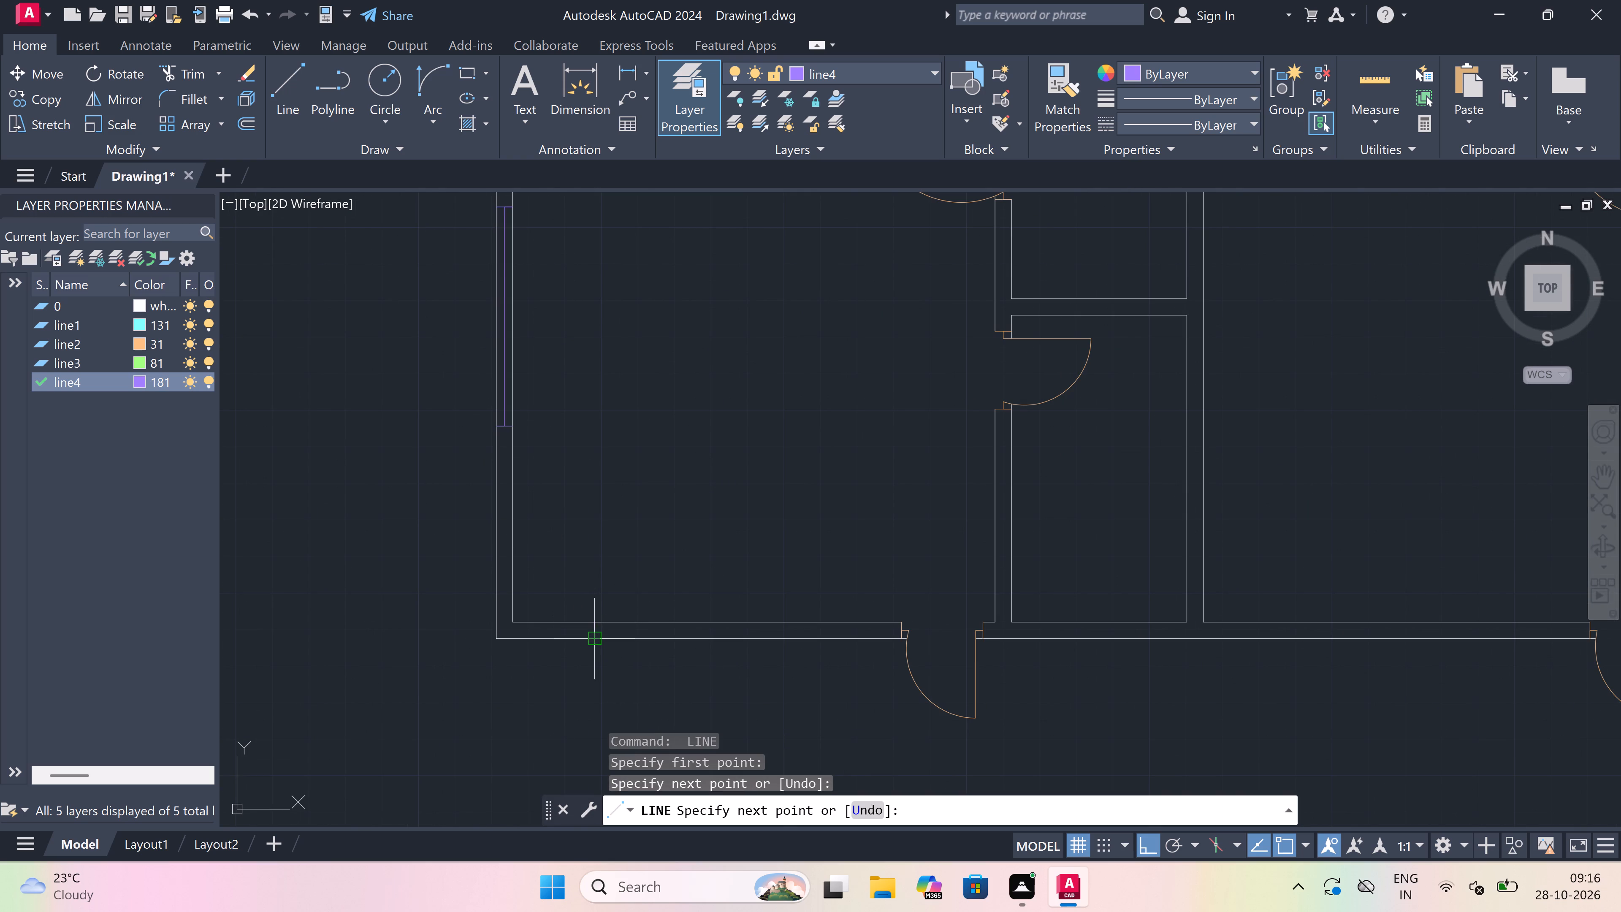
pyautogui.moveTo(595, 630); pyautogui.dragTo(652, 630)
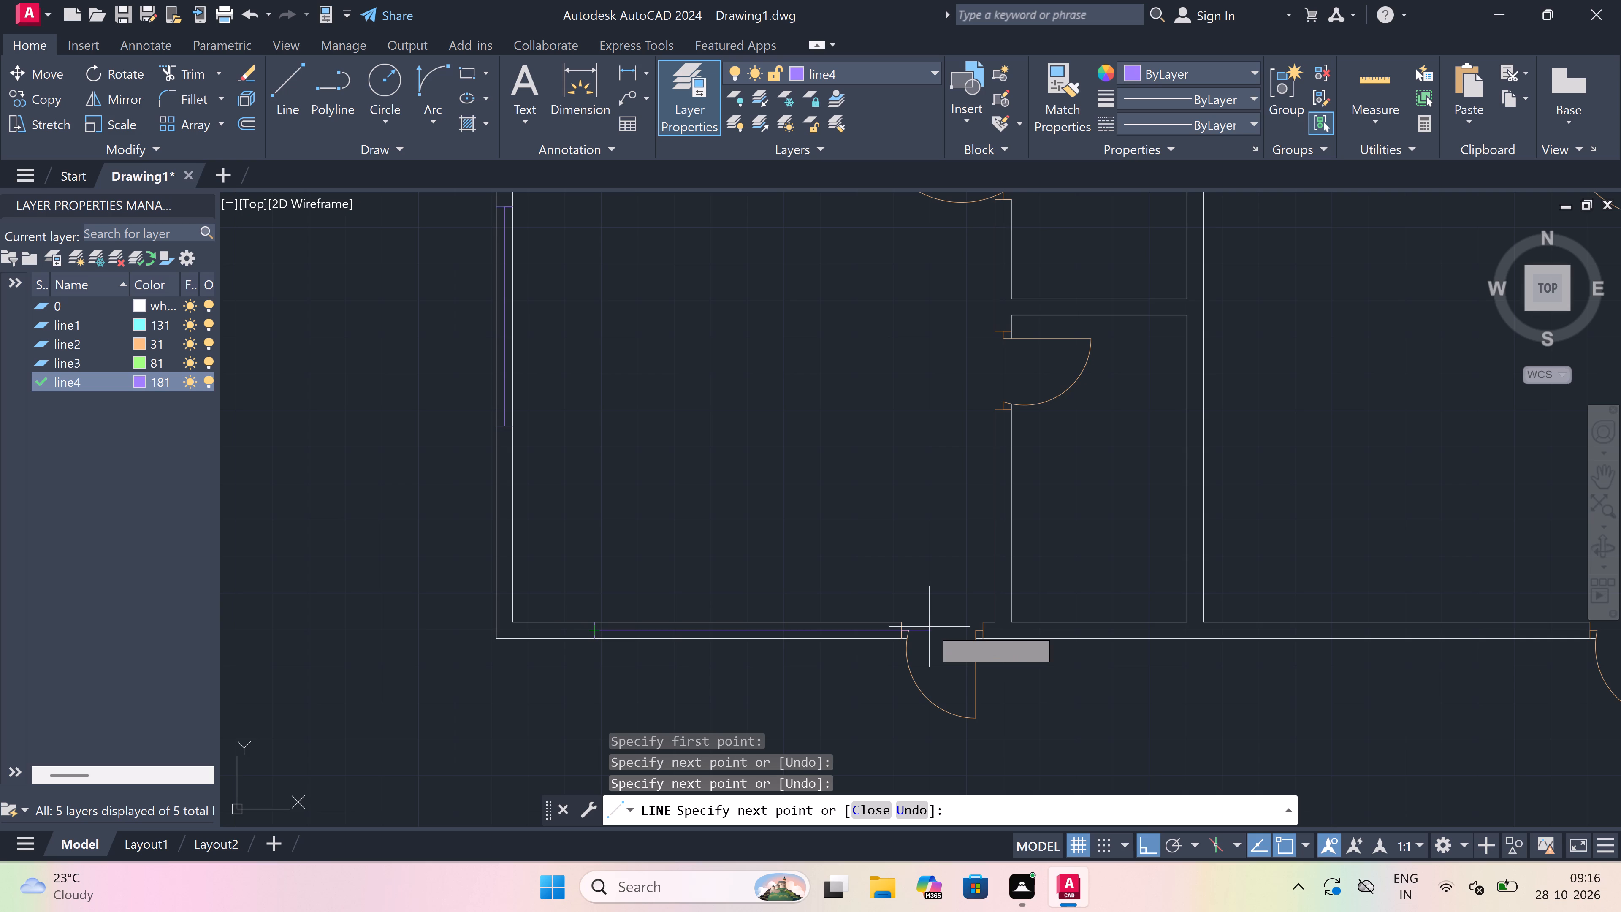
pyautogui.scroll(2, 767, 633)
pyautogui.write("5'")
pyautogui.press('space')
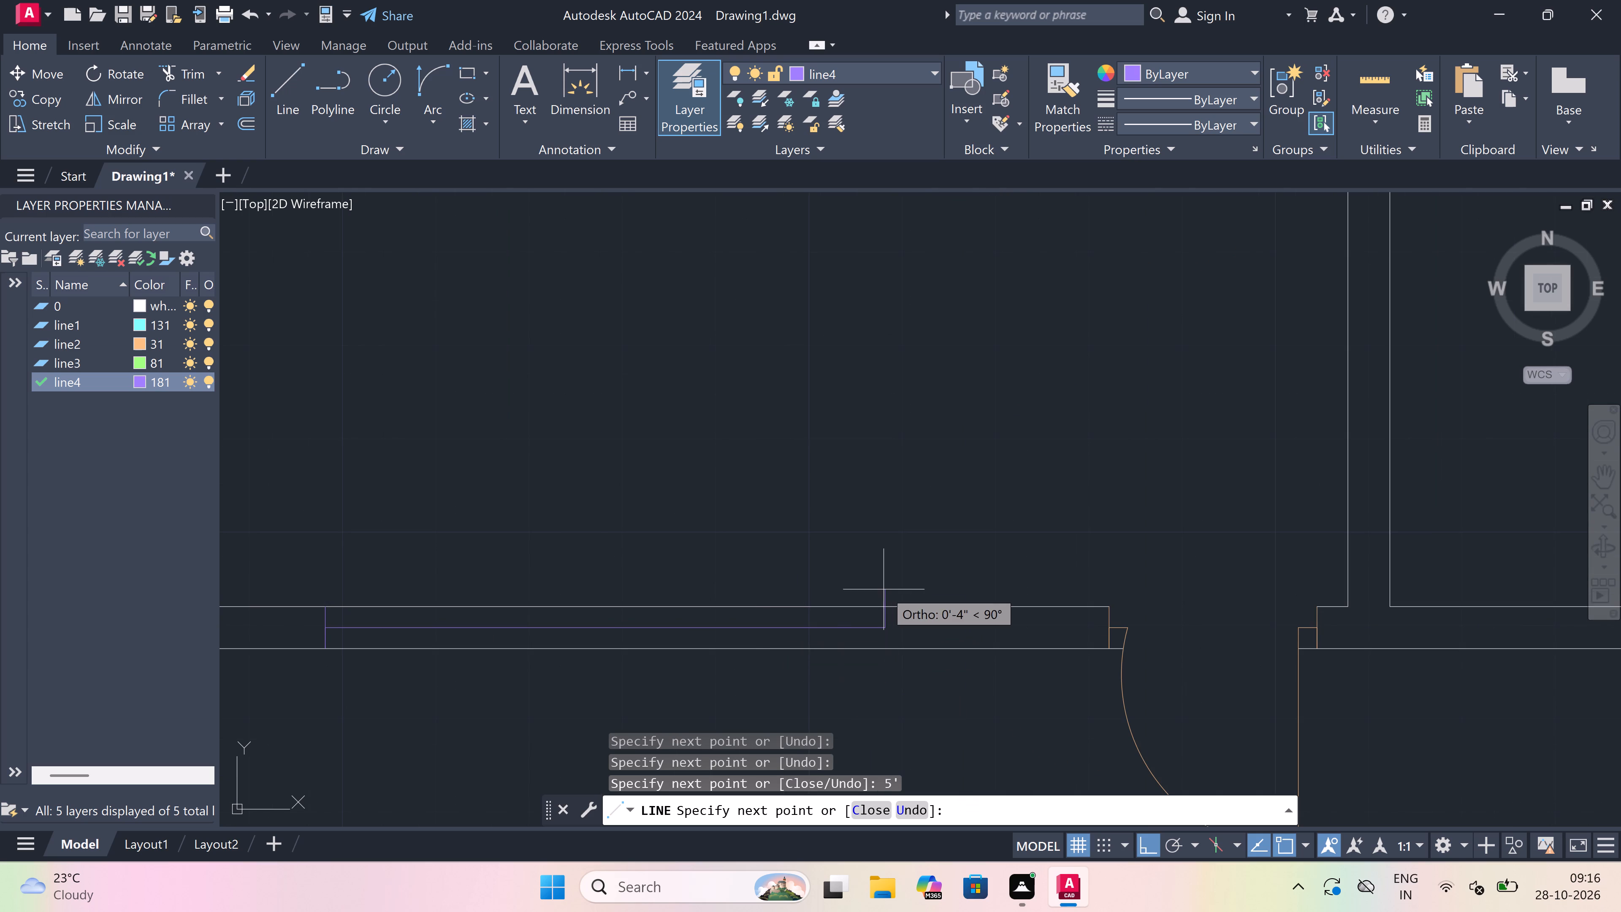
pyautogui.click(884, 614)
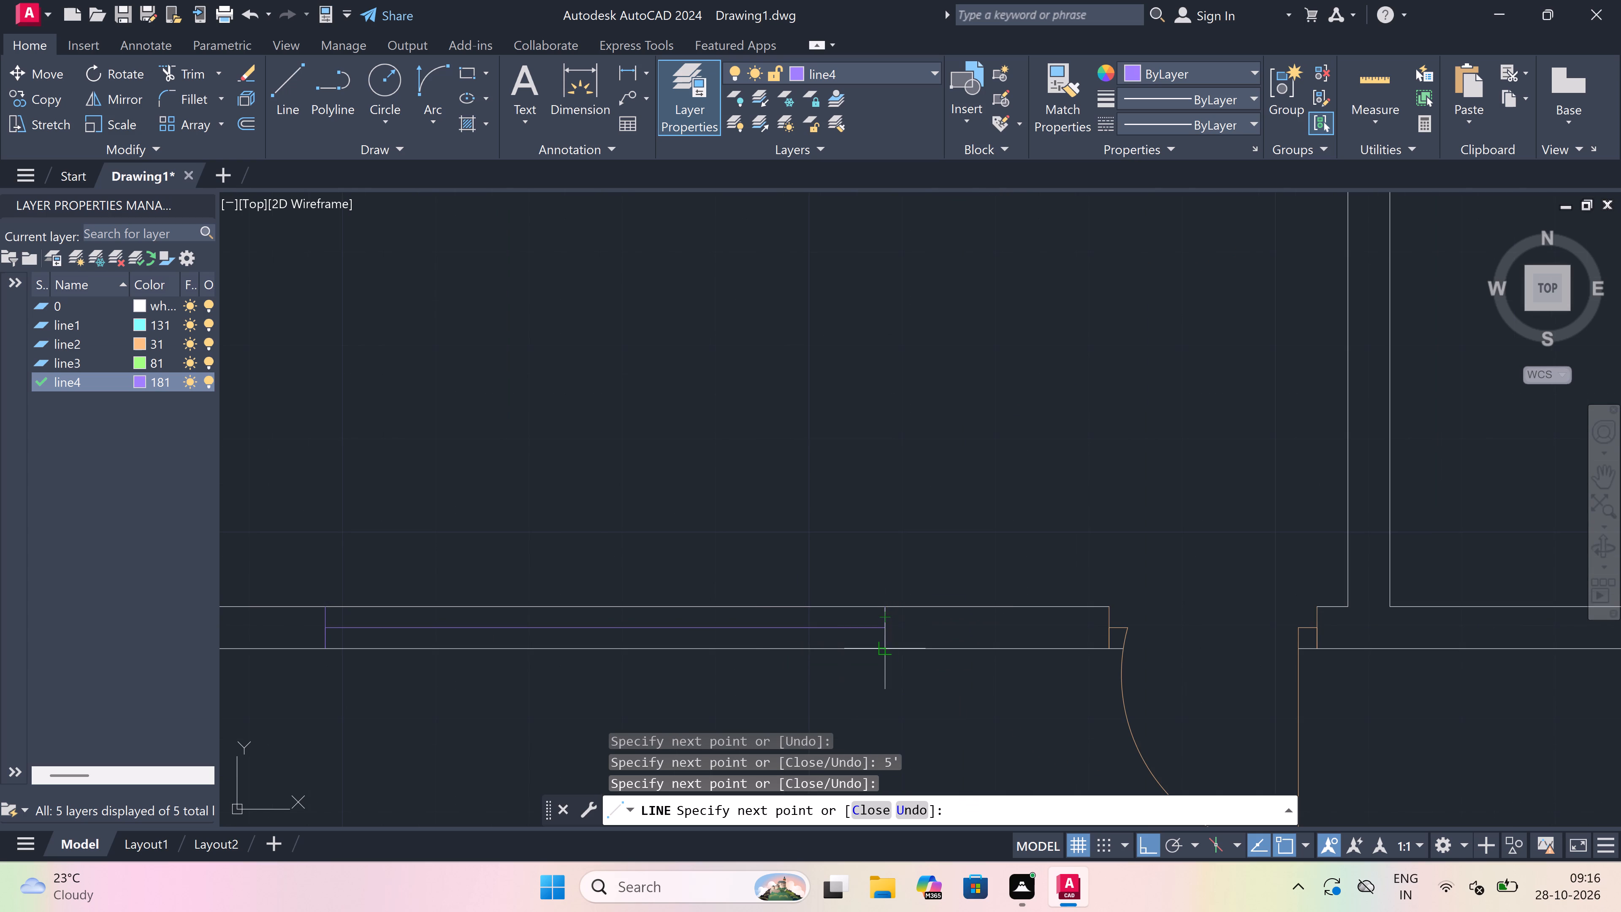
pyautogui.click(887, 646)
pyautogui.press('Escape')
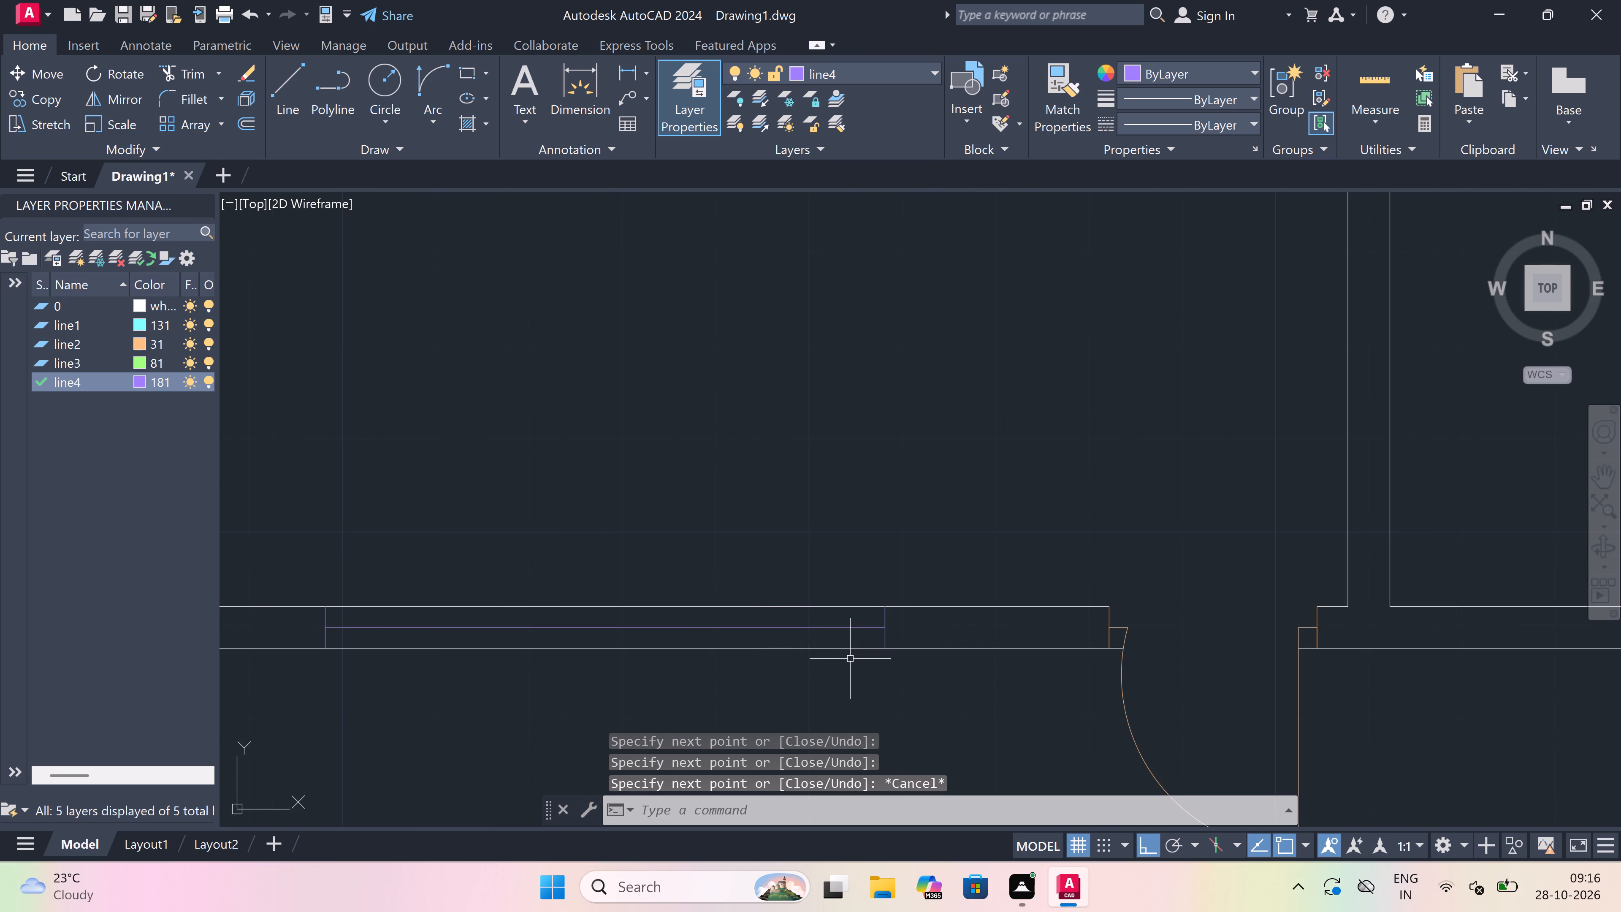
# Trim both wall lines between the end lines of the window in the southwest room's south wall.
pyautogui.write('tr')
pyautogui.press('space')
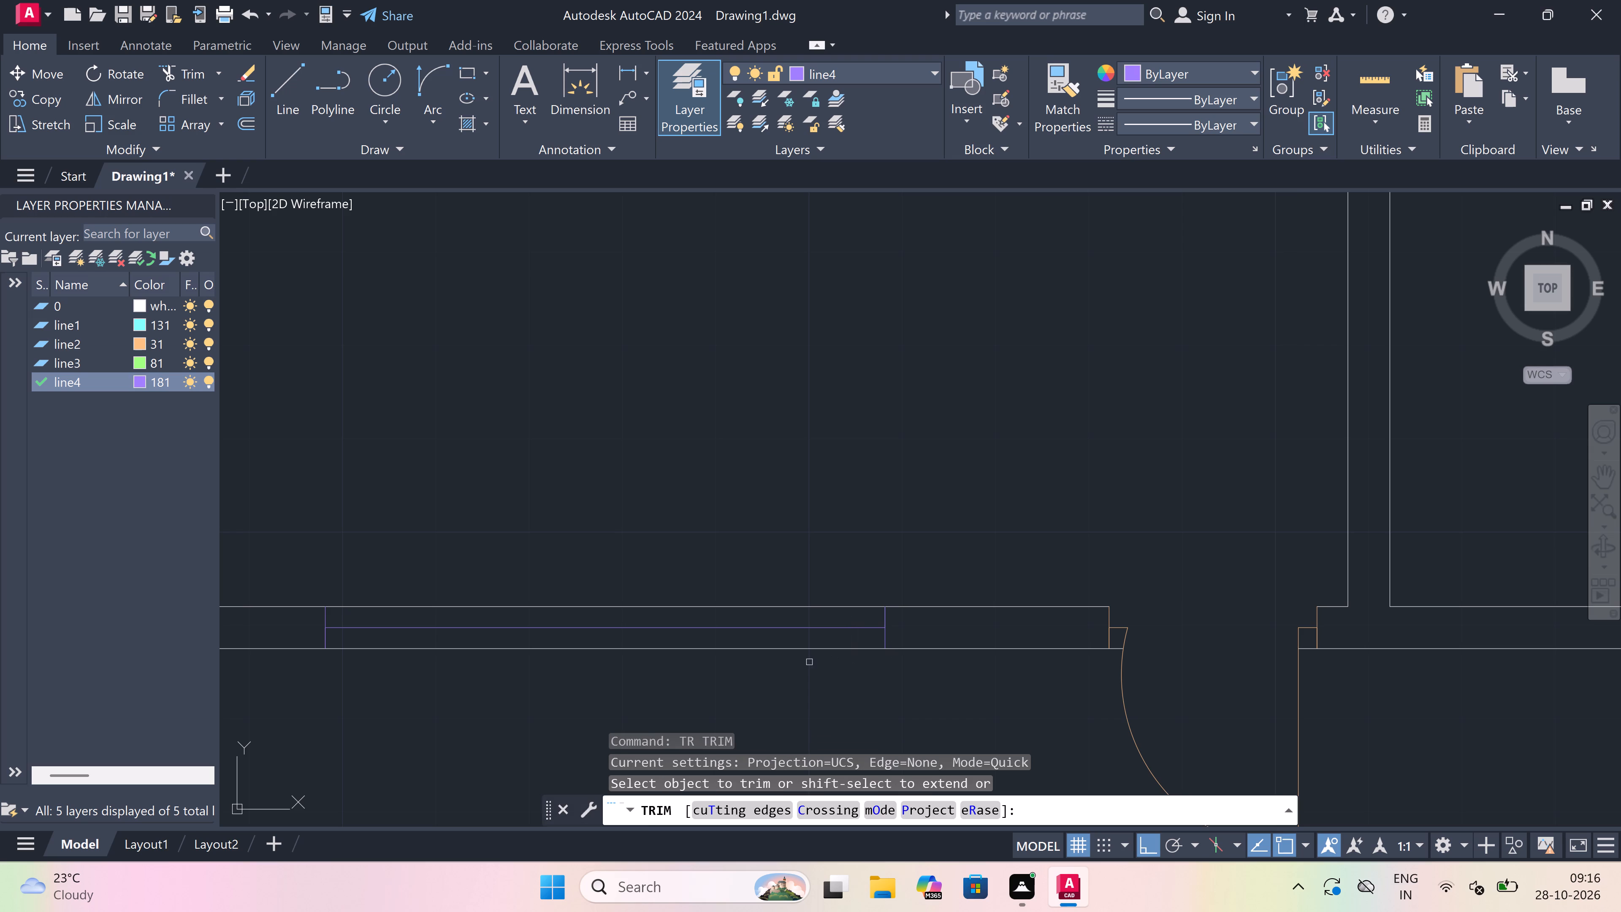
pyautogui.click(764, 644)
pyautogui.click(718, 681)
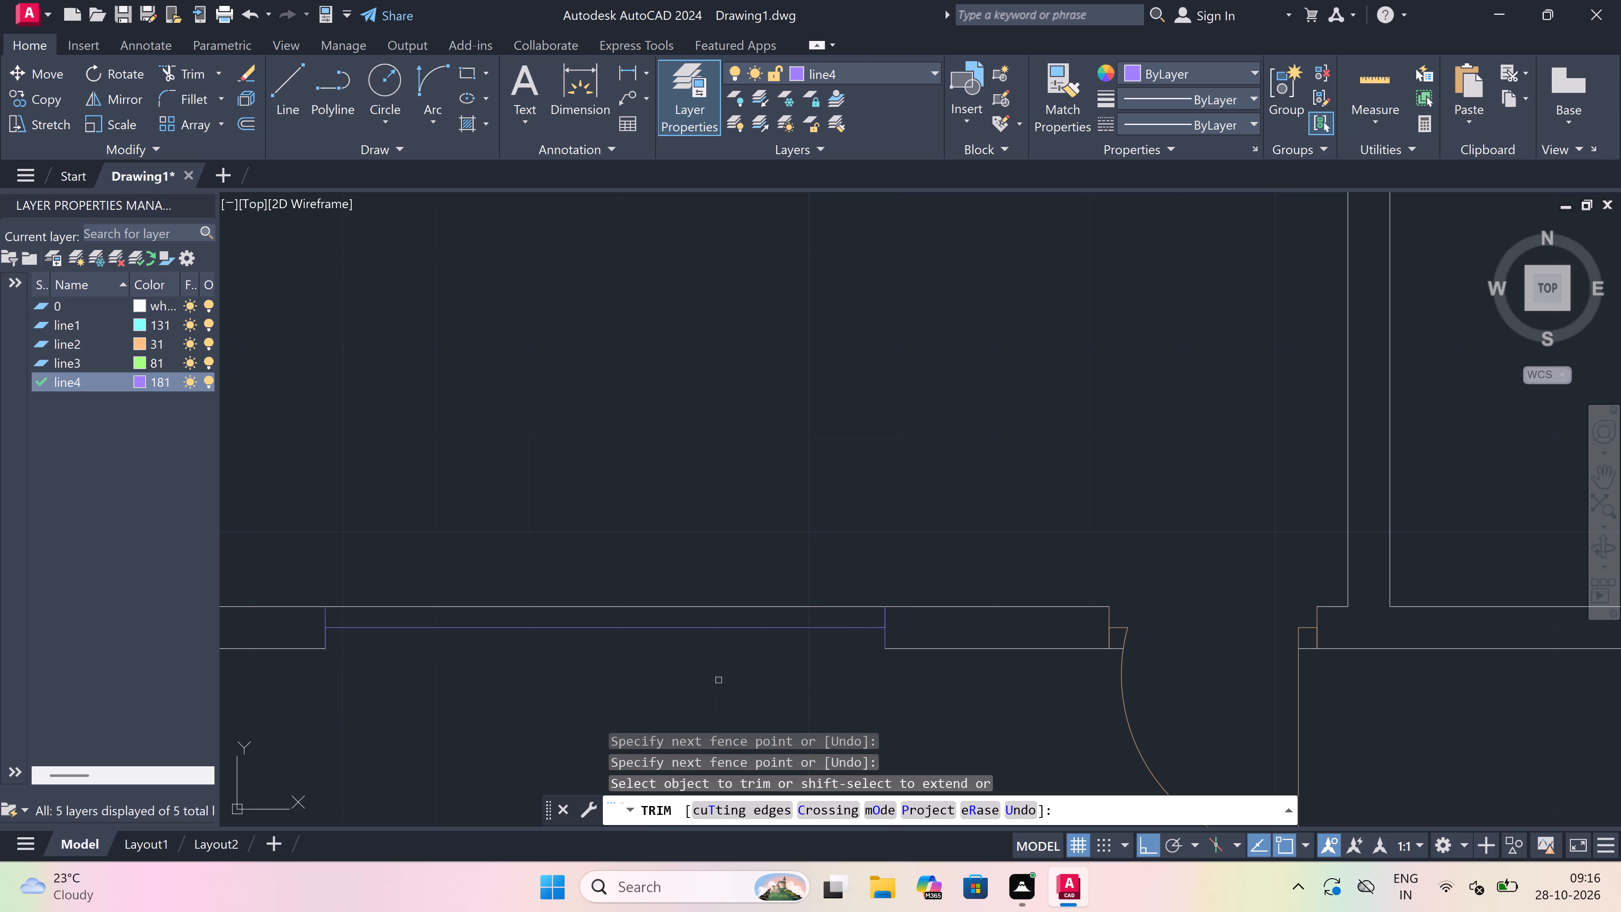
pyautogui.click(686, 608)
pyautogui.press('Escape')
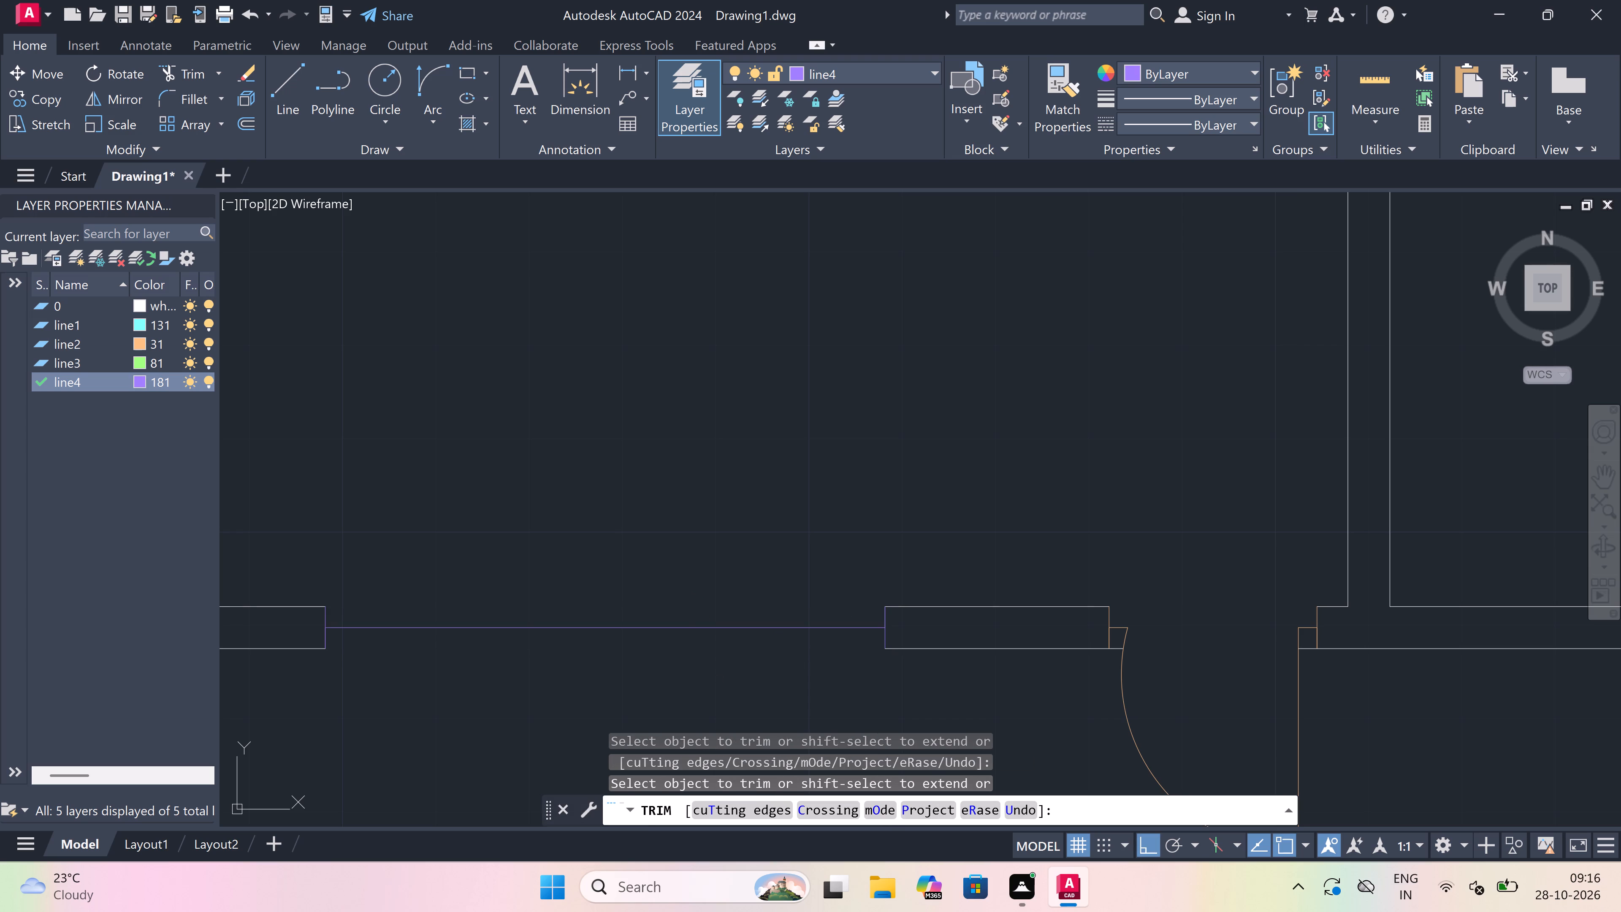
# Draw inner and outer face lines joining the two end lines of the southwest room's south window.
pyautogui.write('l')
pyautogui.press('space')
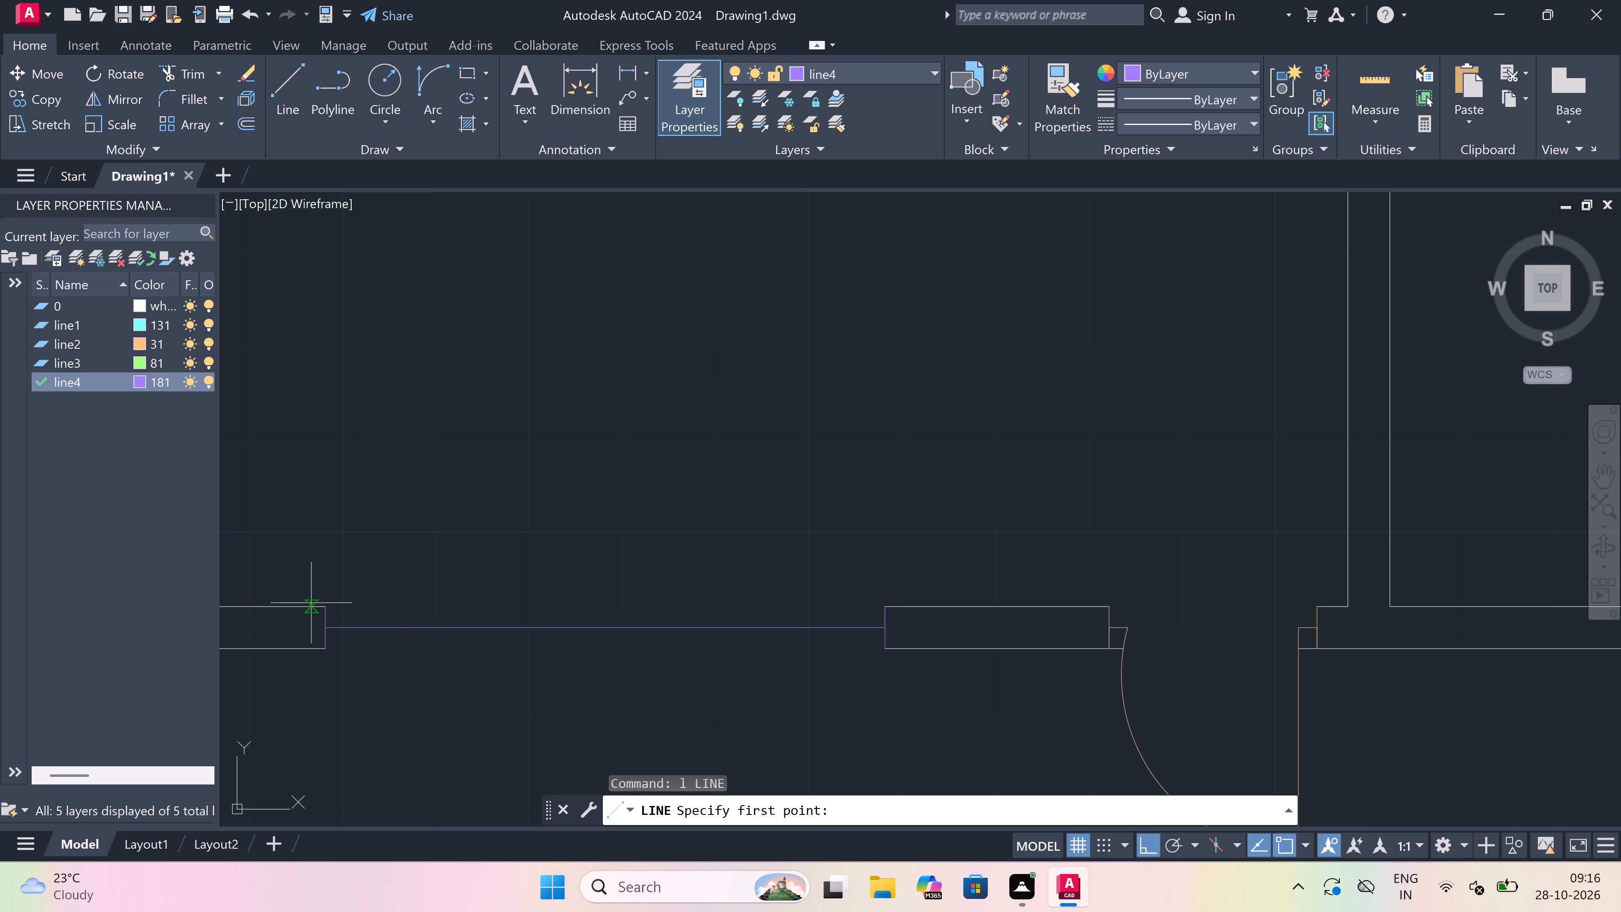
pyautogui.moveTo(330, 607); pyautogui.dragTo(334, 607)
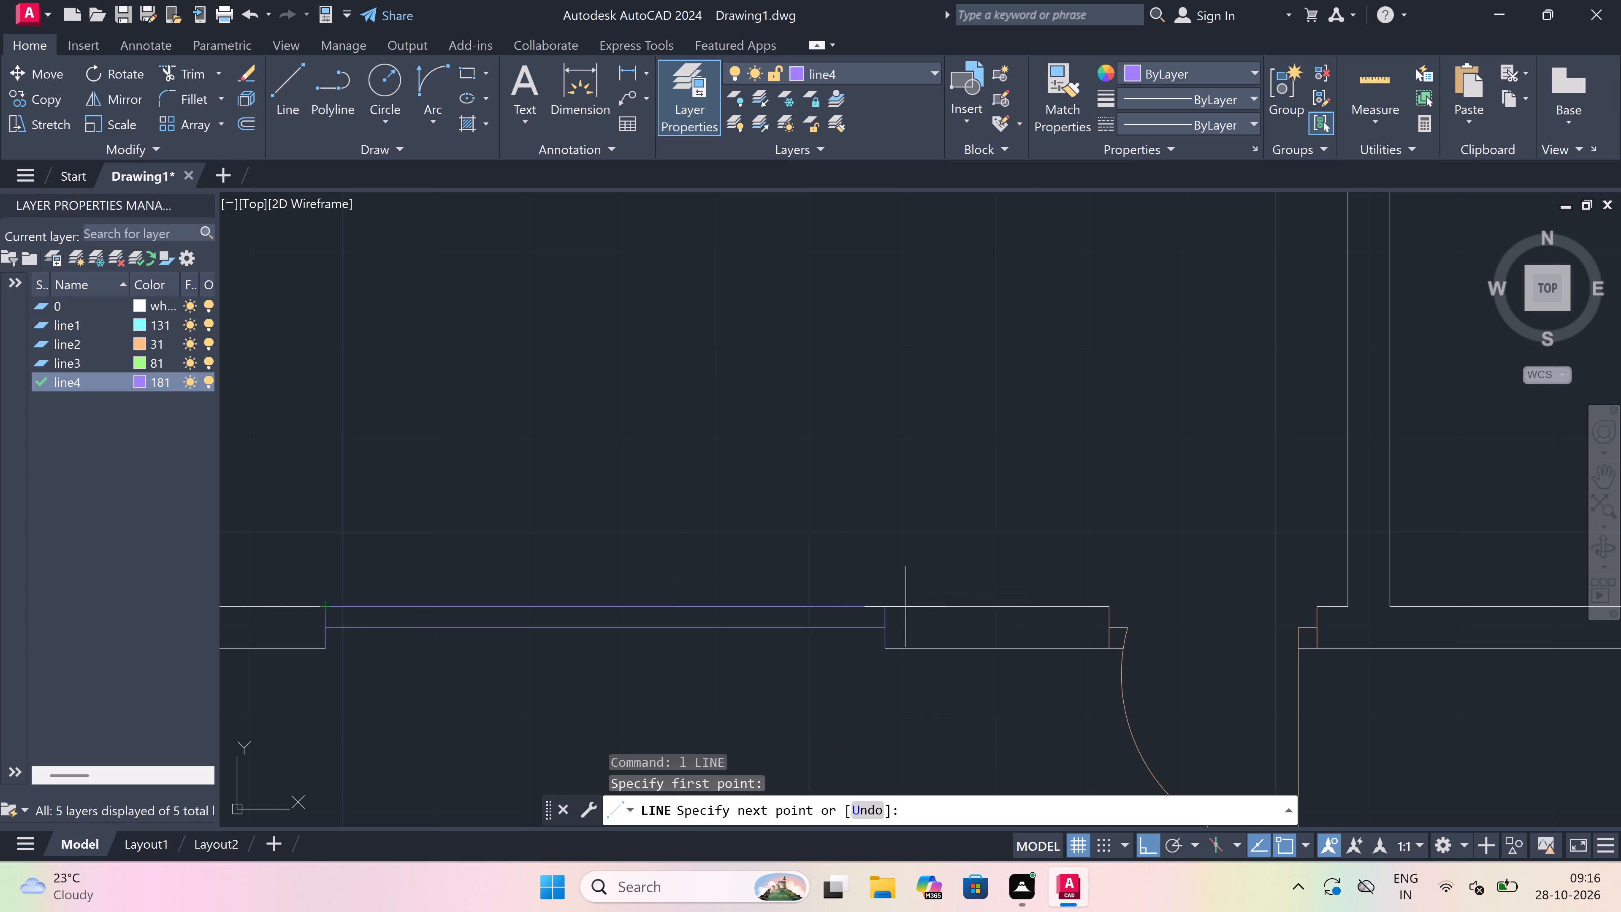
pyautogui.click(881, 605)
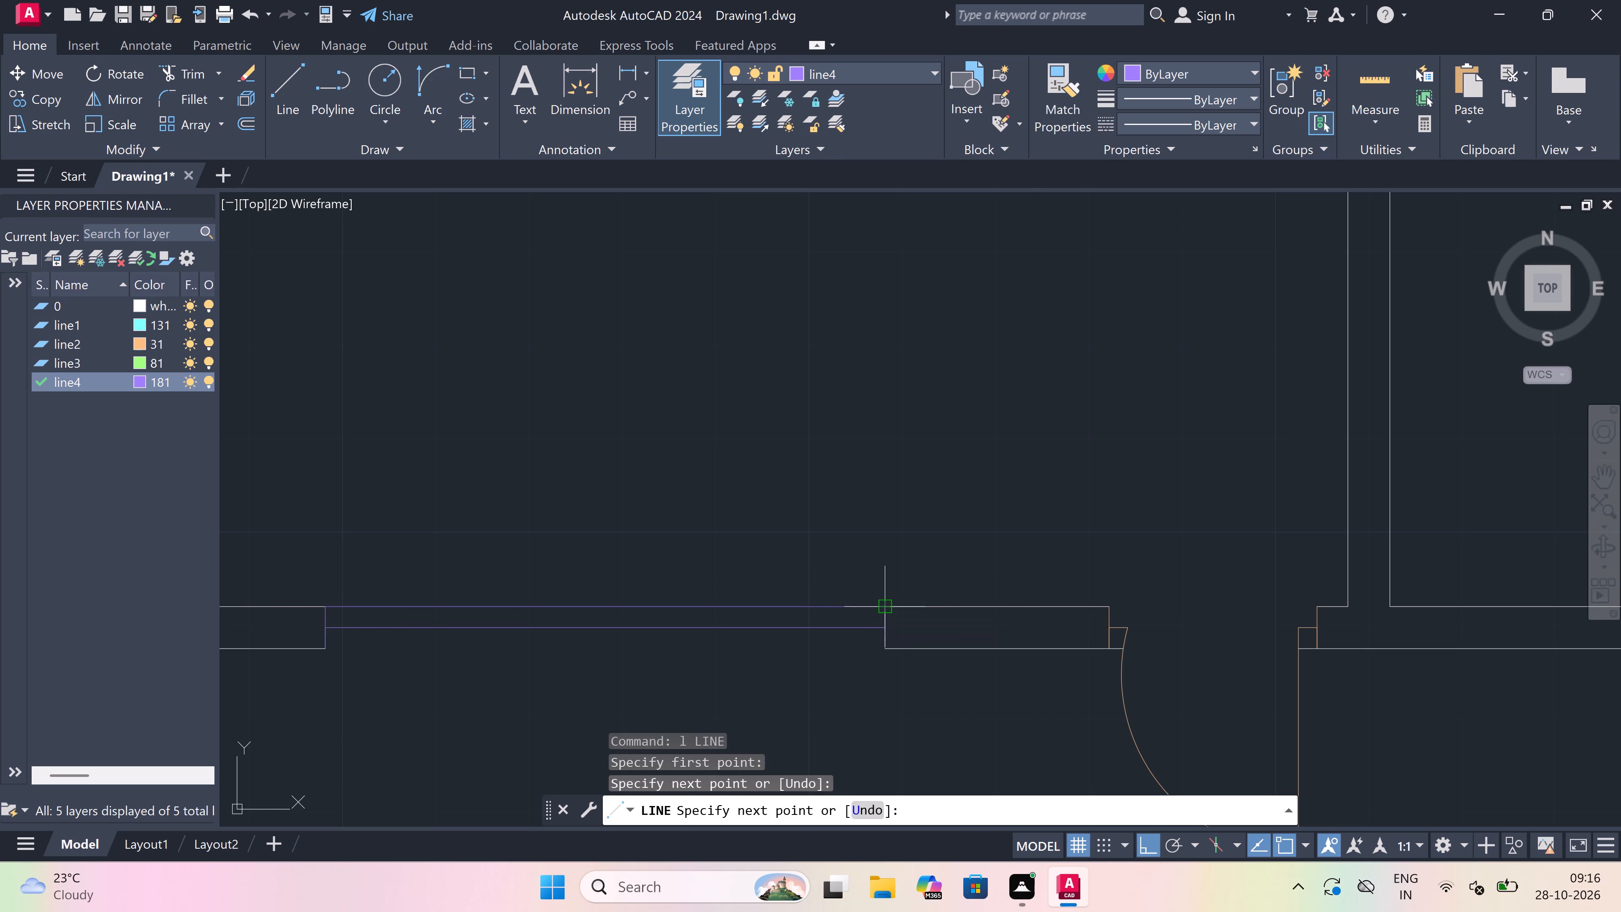
pyautogui.press('Escape')
pyautogui.press('space')
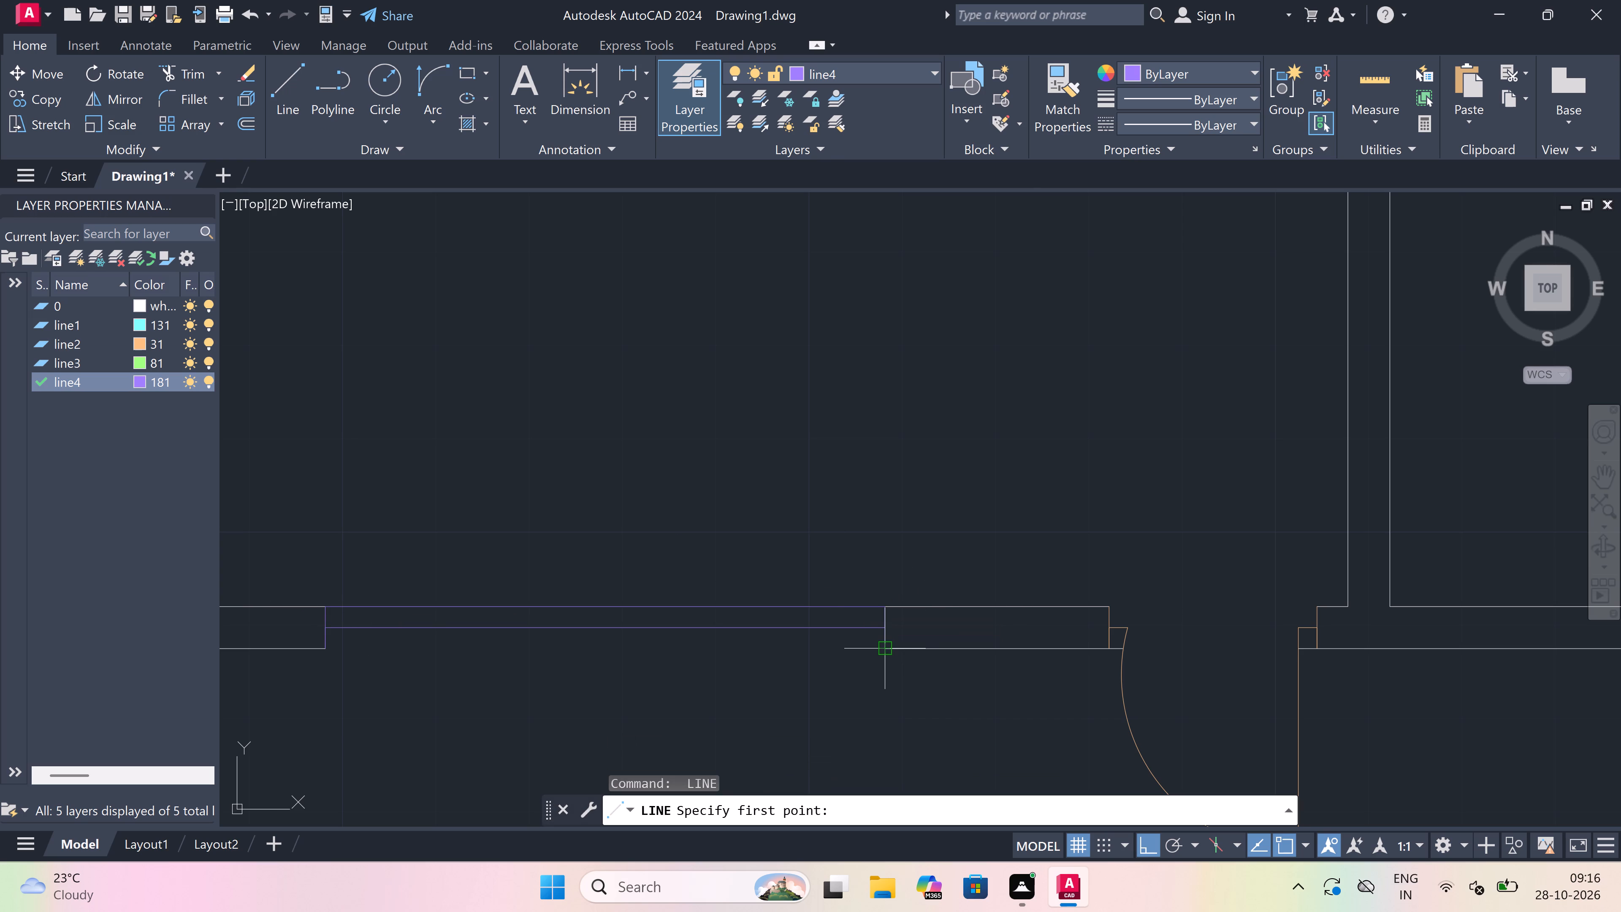
pyautogui.moveTo(888, 649); pyautogui.dragTo(848, 649)
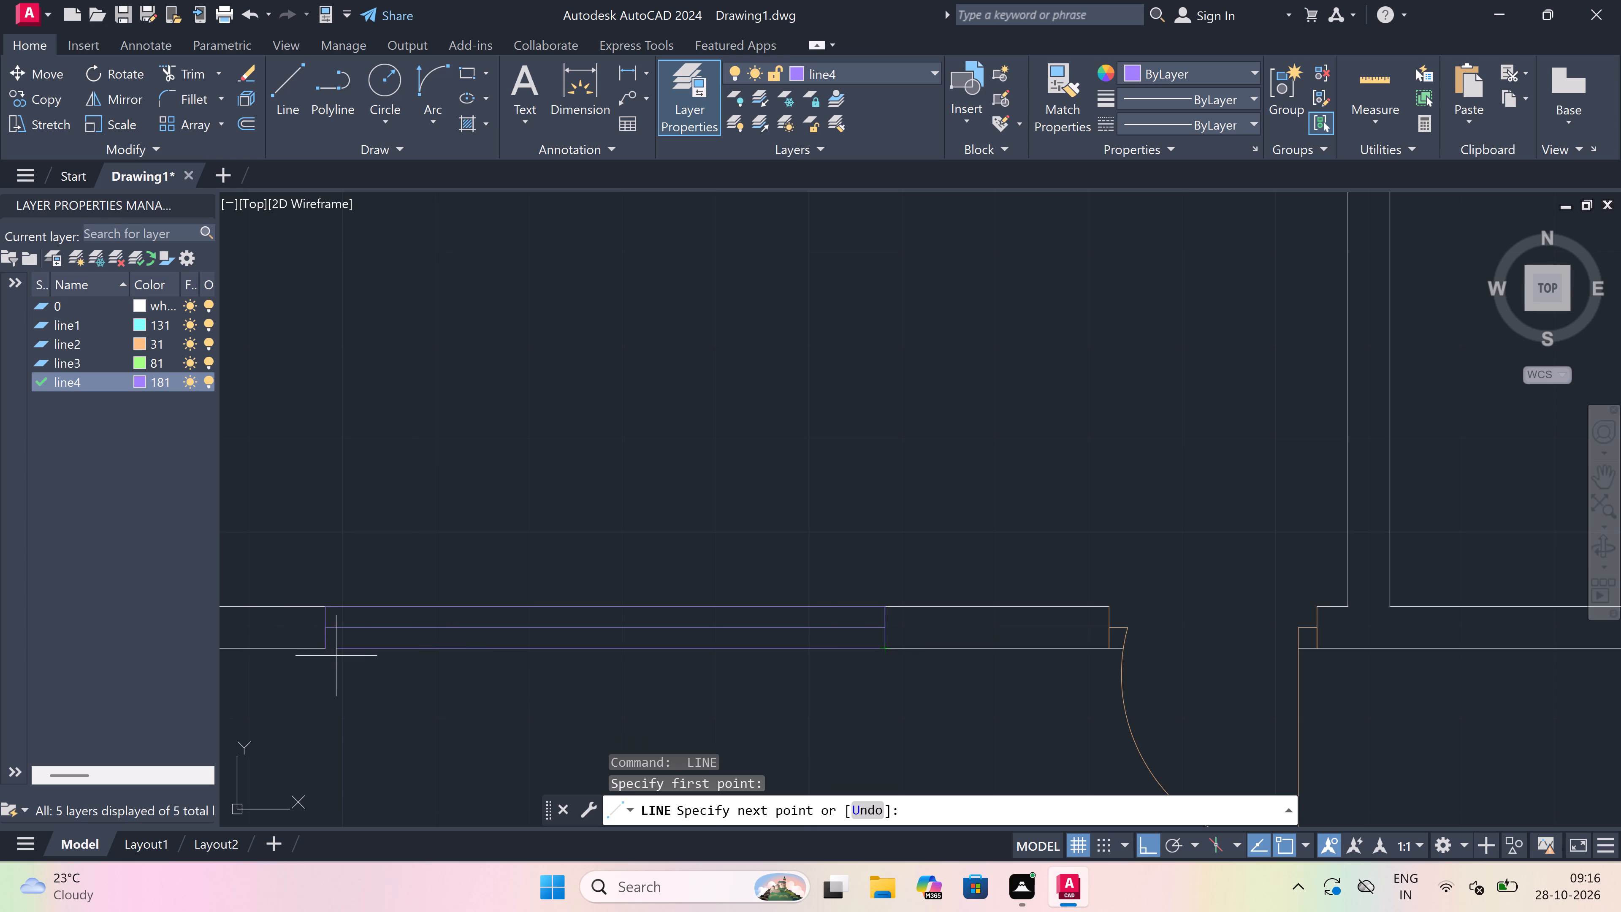
pyautogui.click(319, 647)
pyautogui.press('Escape')
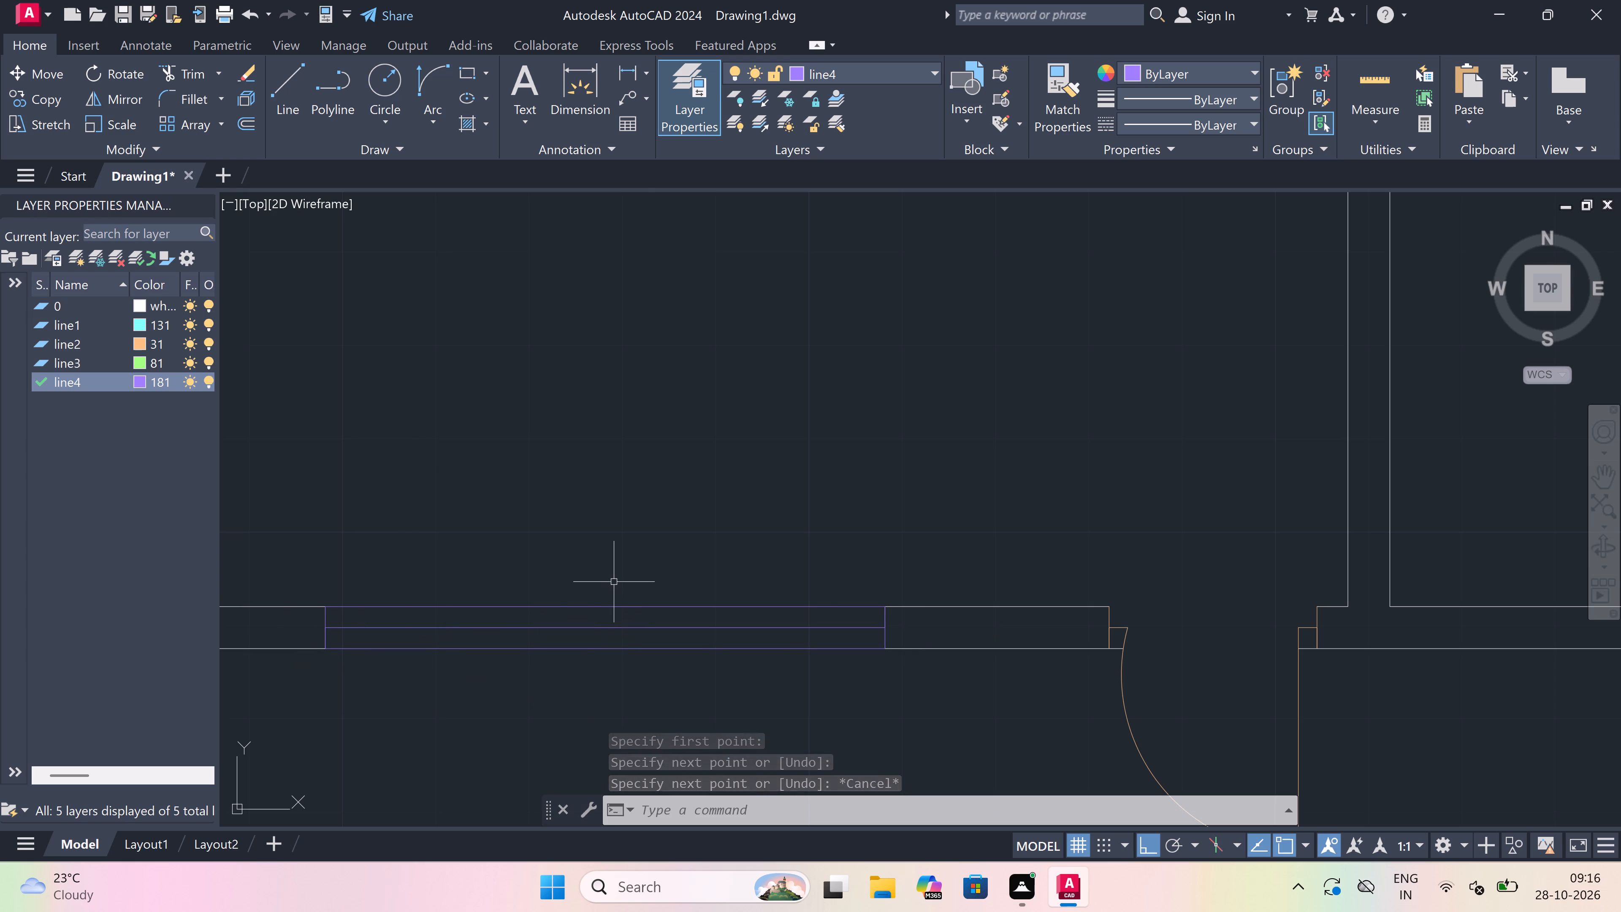
# Trim both wall lines between the end lines of the window in the southwest room's west wall.
pyautogui.press('space')
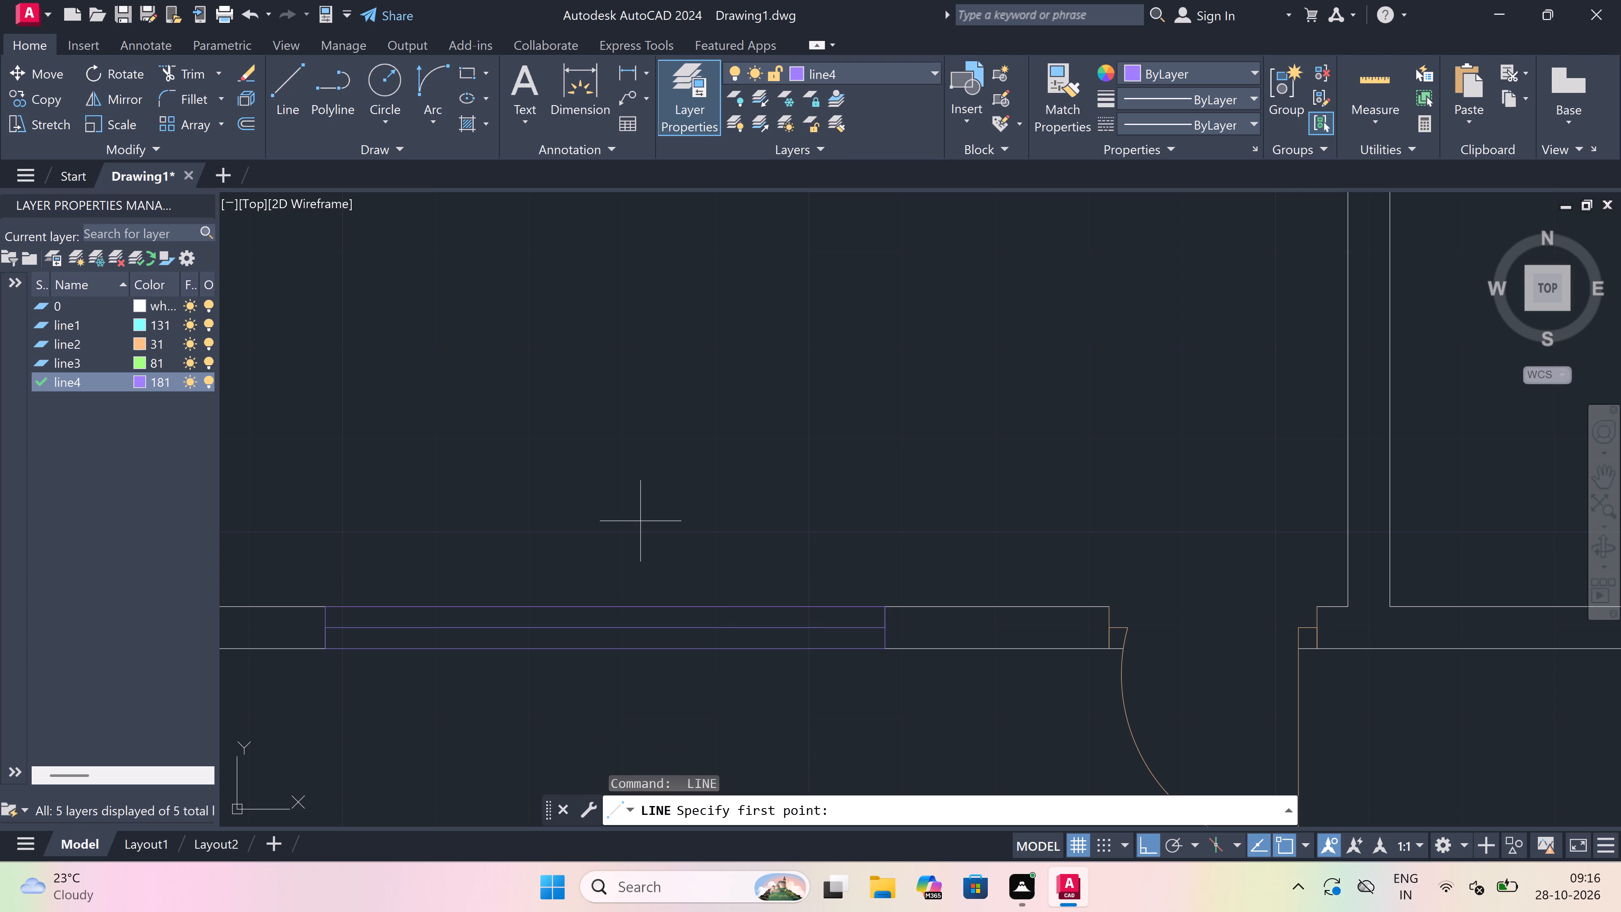
pyautogui.scroll(-3, 640, 521)
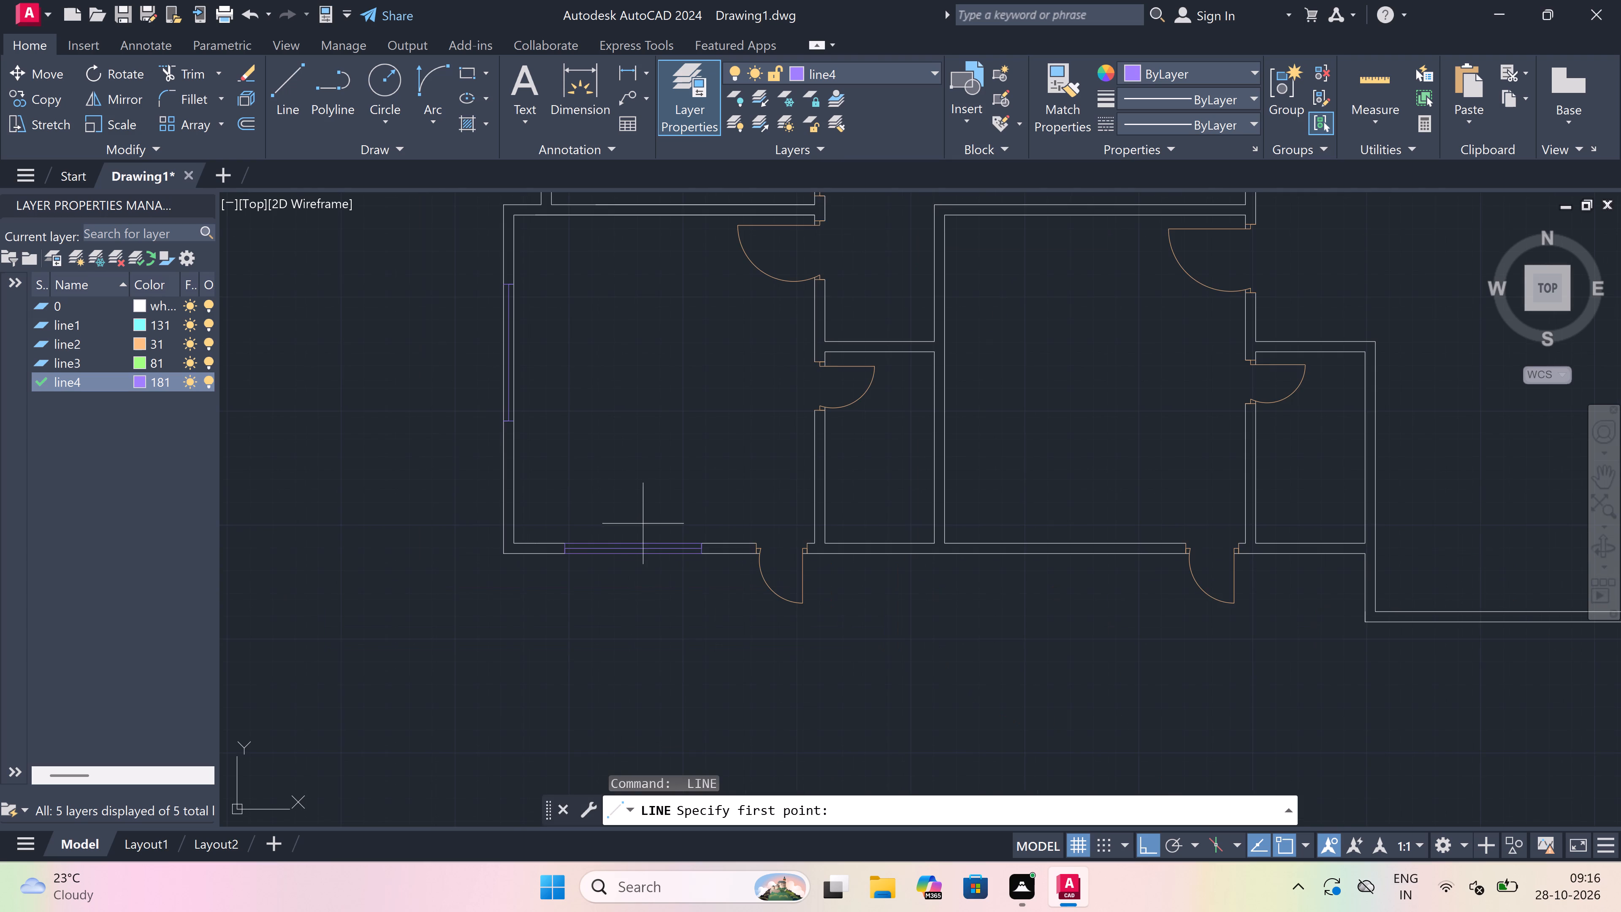
pyautogui.scroll(-2, 517, 381)
pyautogui.scroll(2, 518, 315)
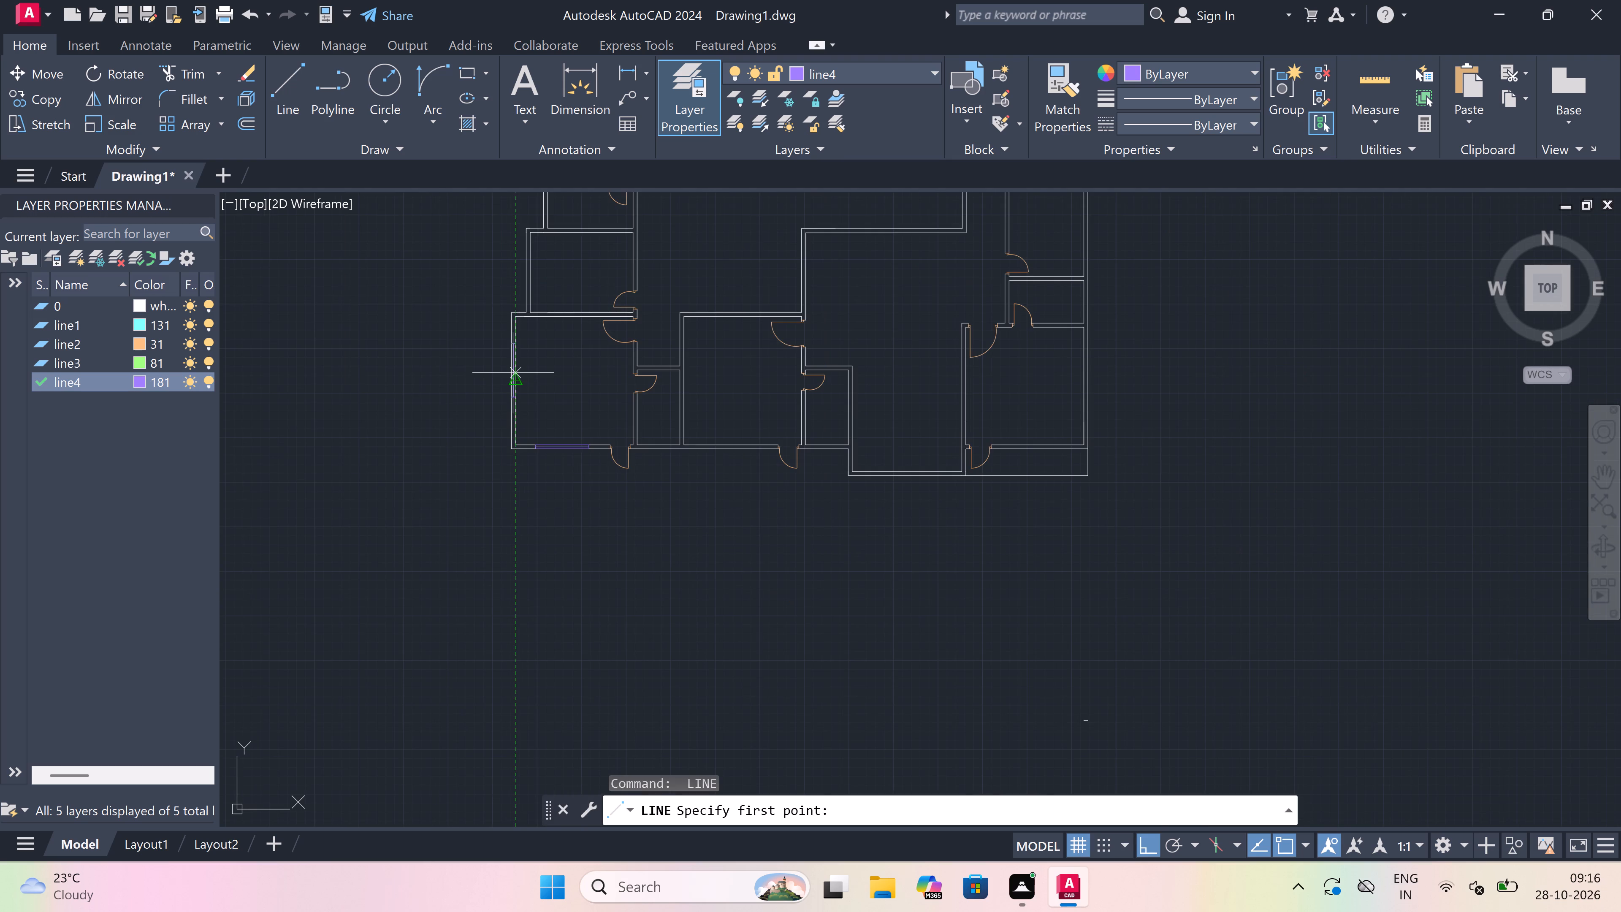
pyautogui.scroll(1, 530, 438)
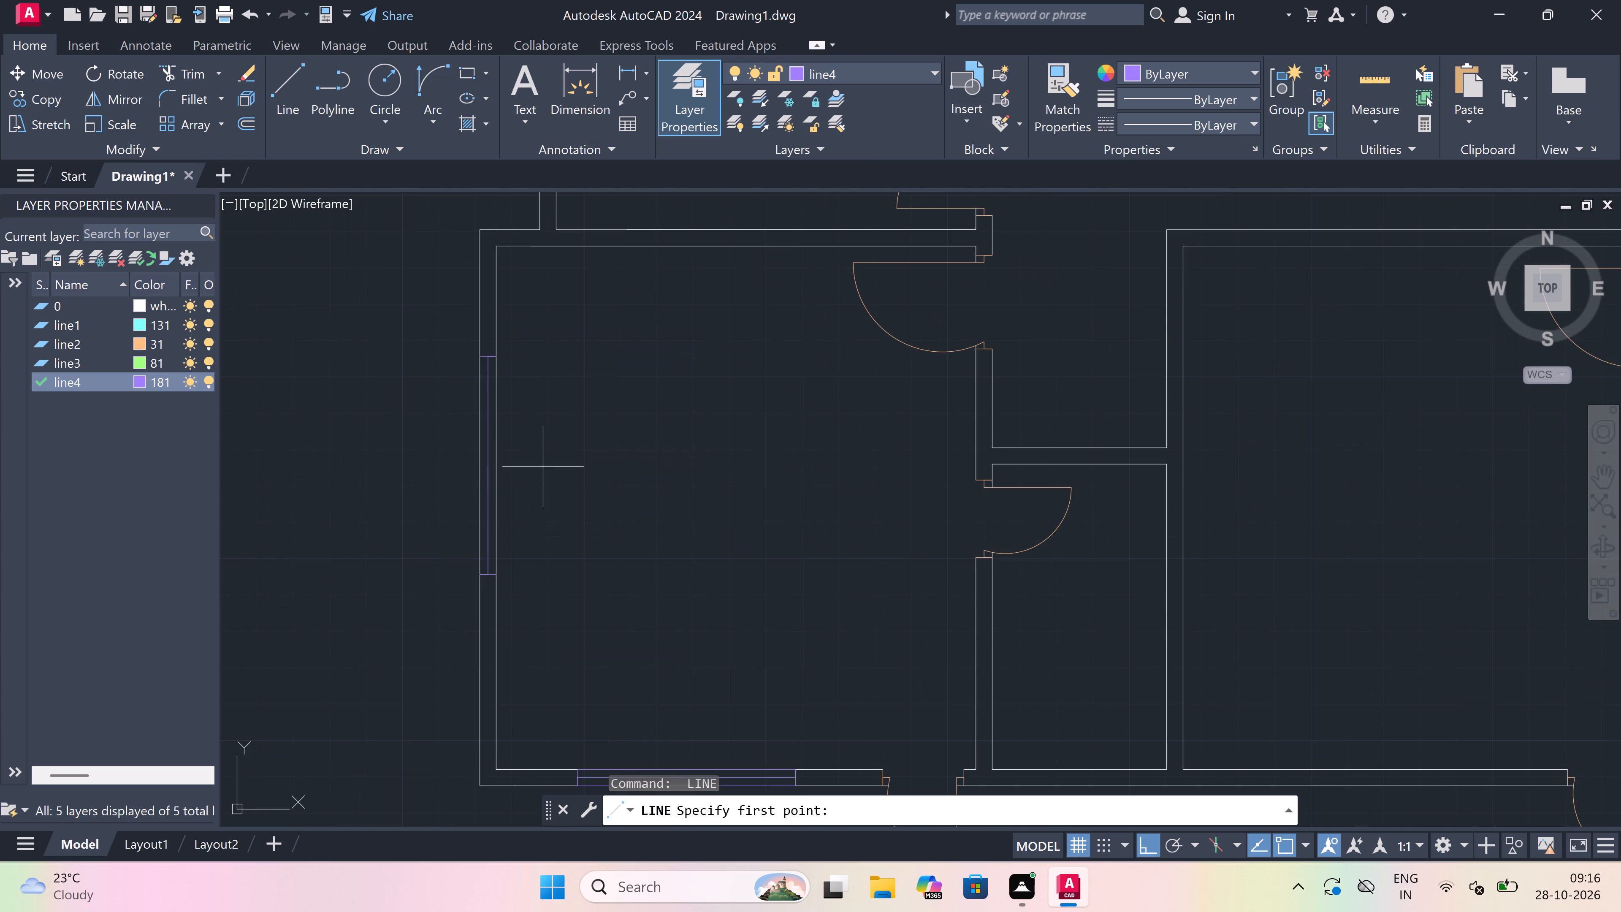
pyautogui.press('Escape')
pyautogui.write('tr')
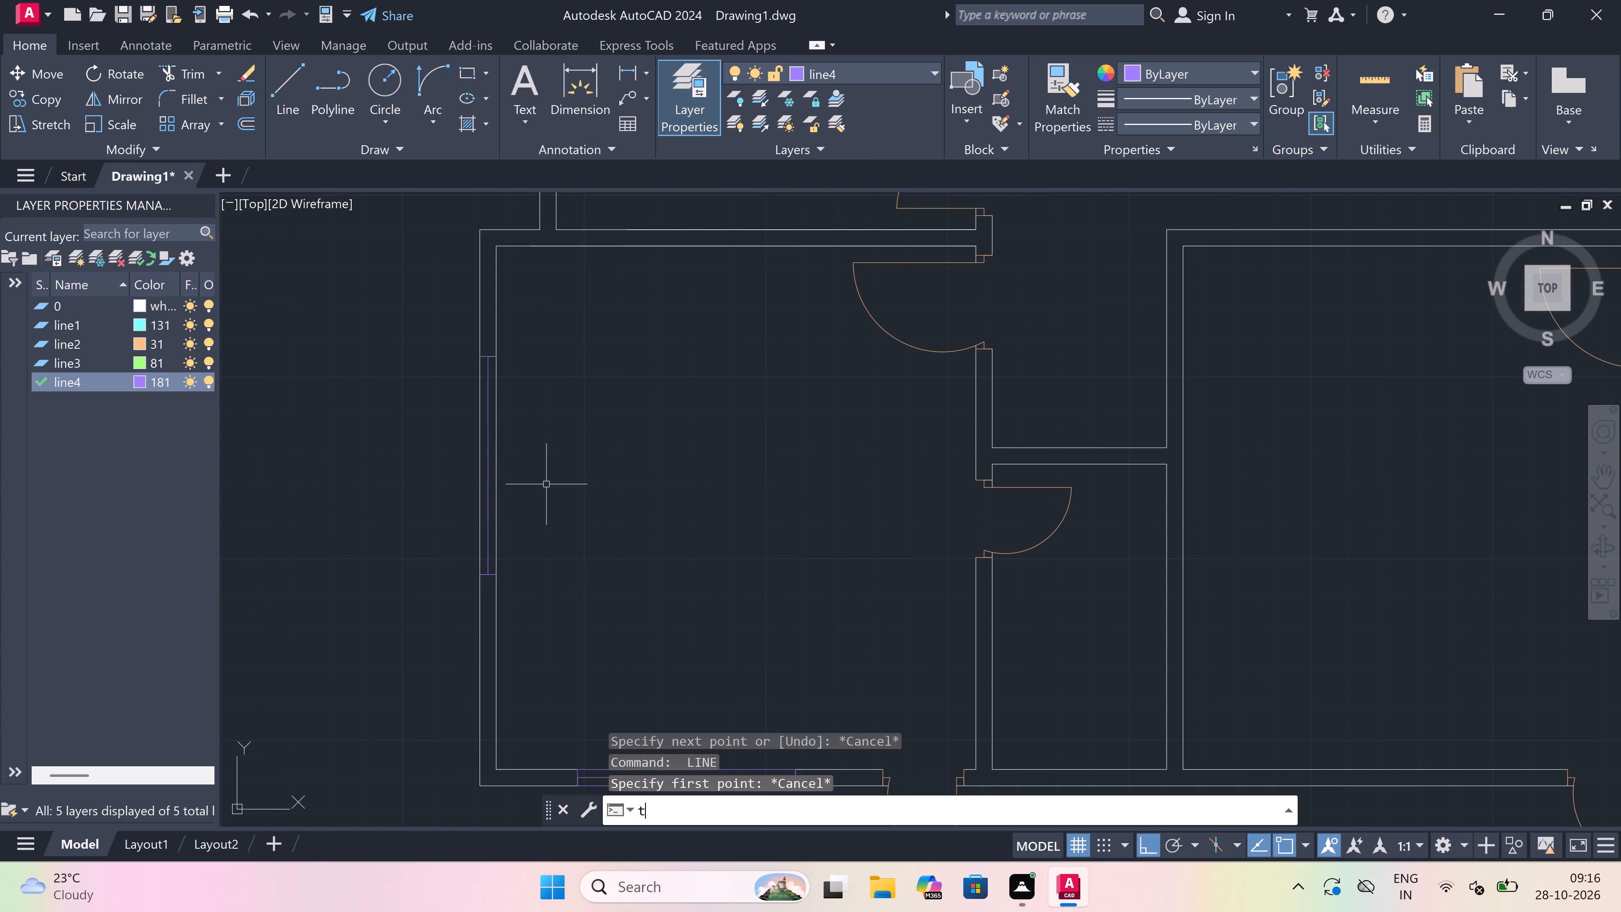
pyautogui.press('space')
pyautogui.click(496, 448)
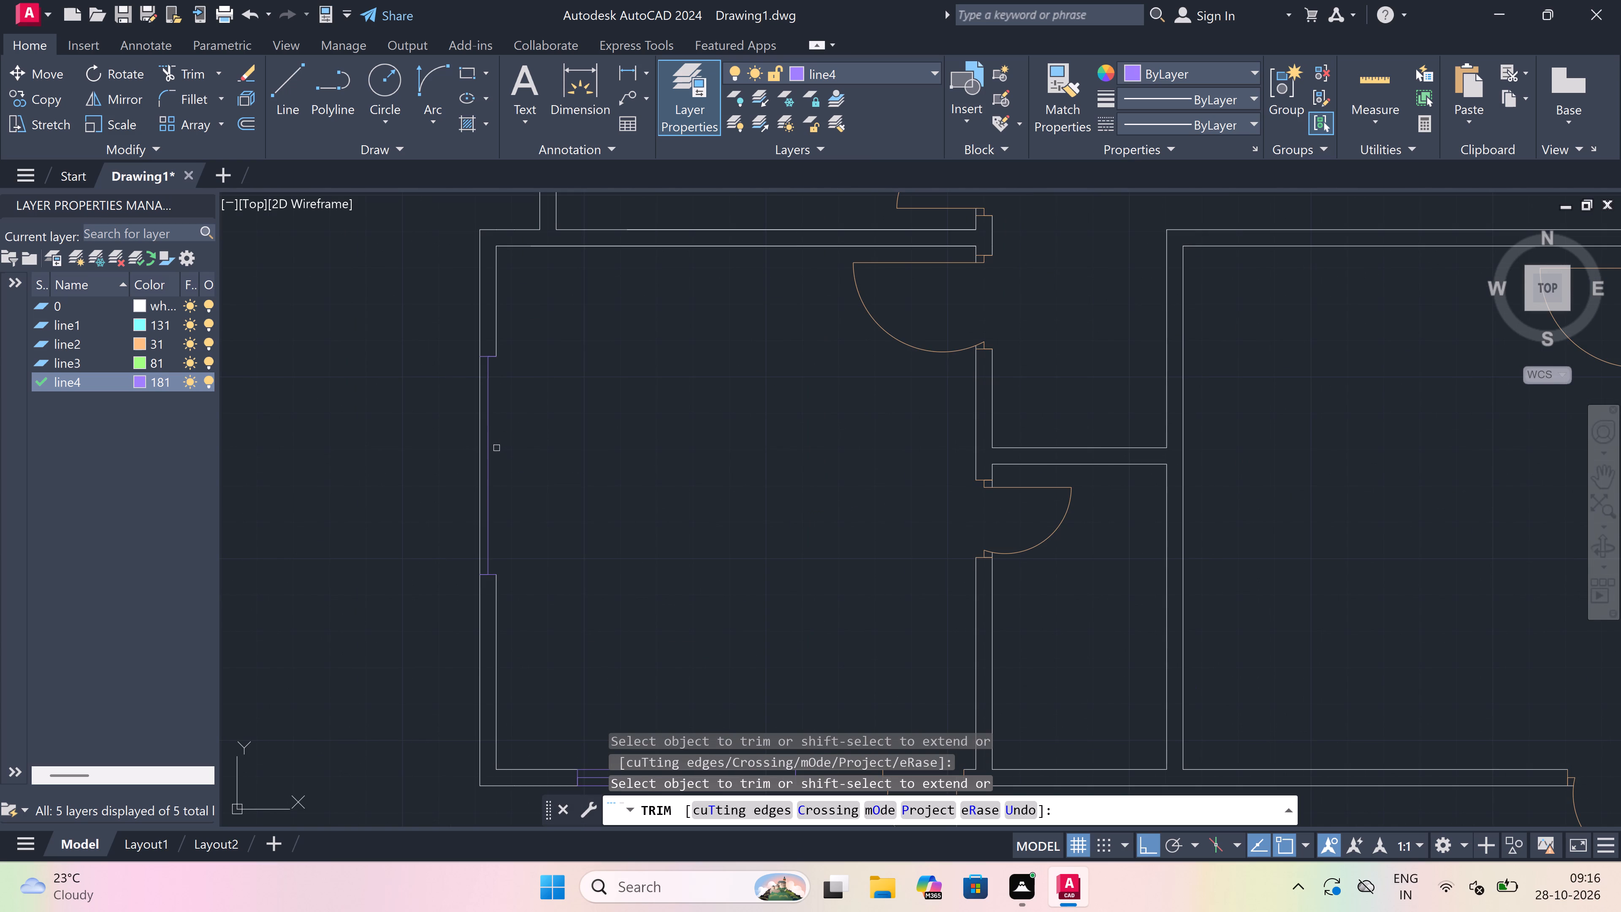
pyautogui.click(480, 434)
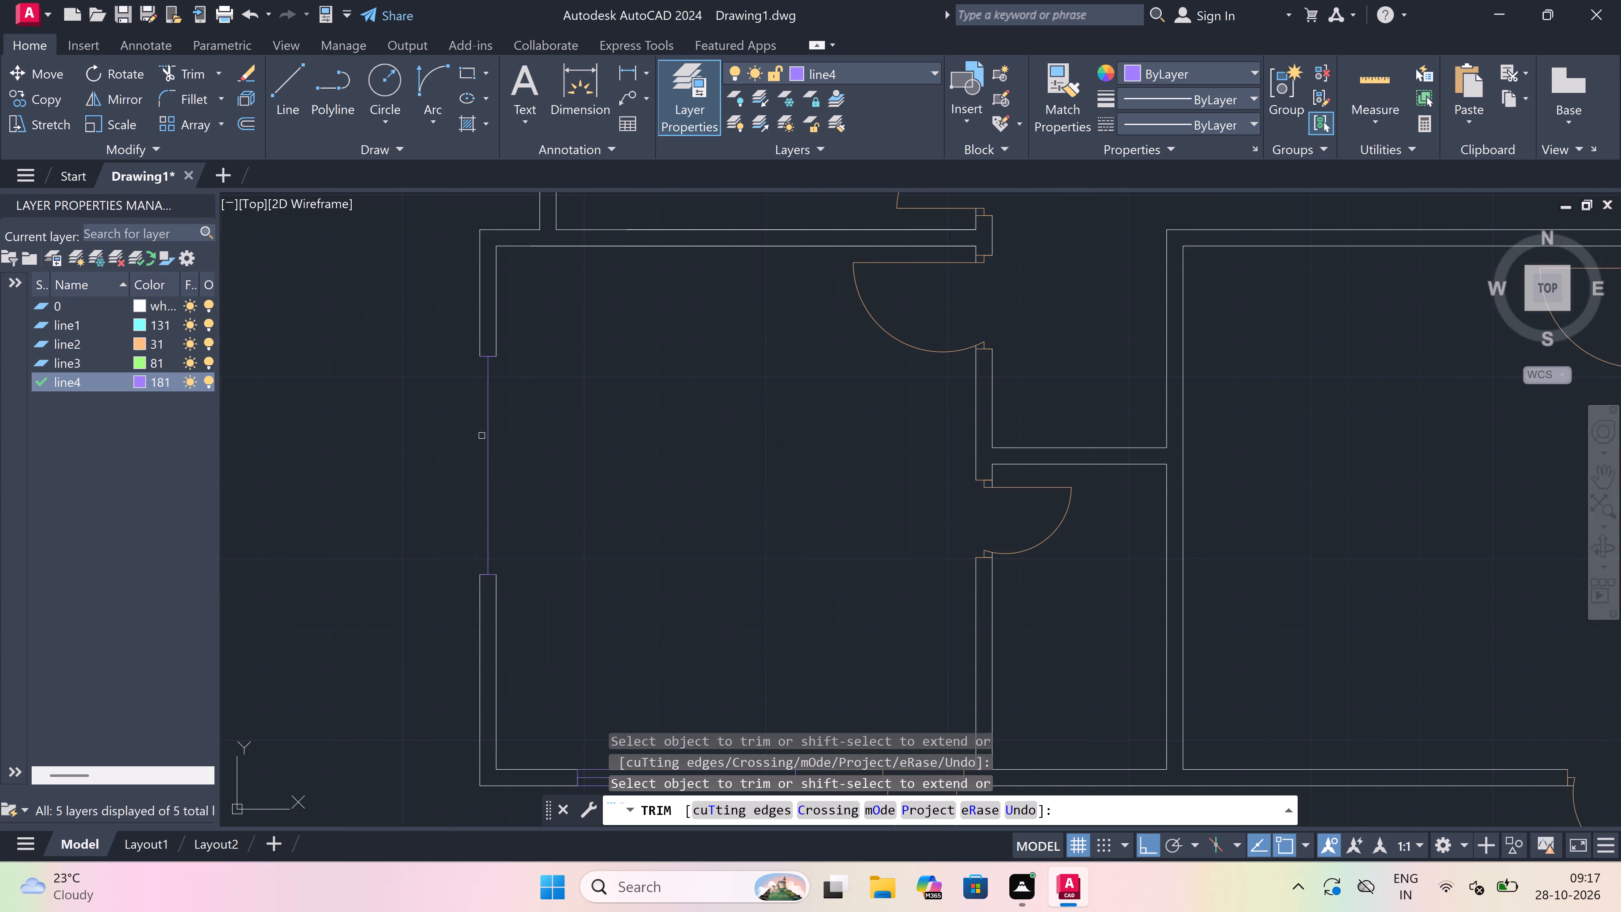
pyautogui.press('Escape')
# Draw outer and inner face lines joining the two end lines of the southwest room's west window.
pyautogui.write('l')
pyautogui.press('space')
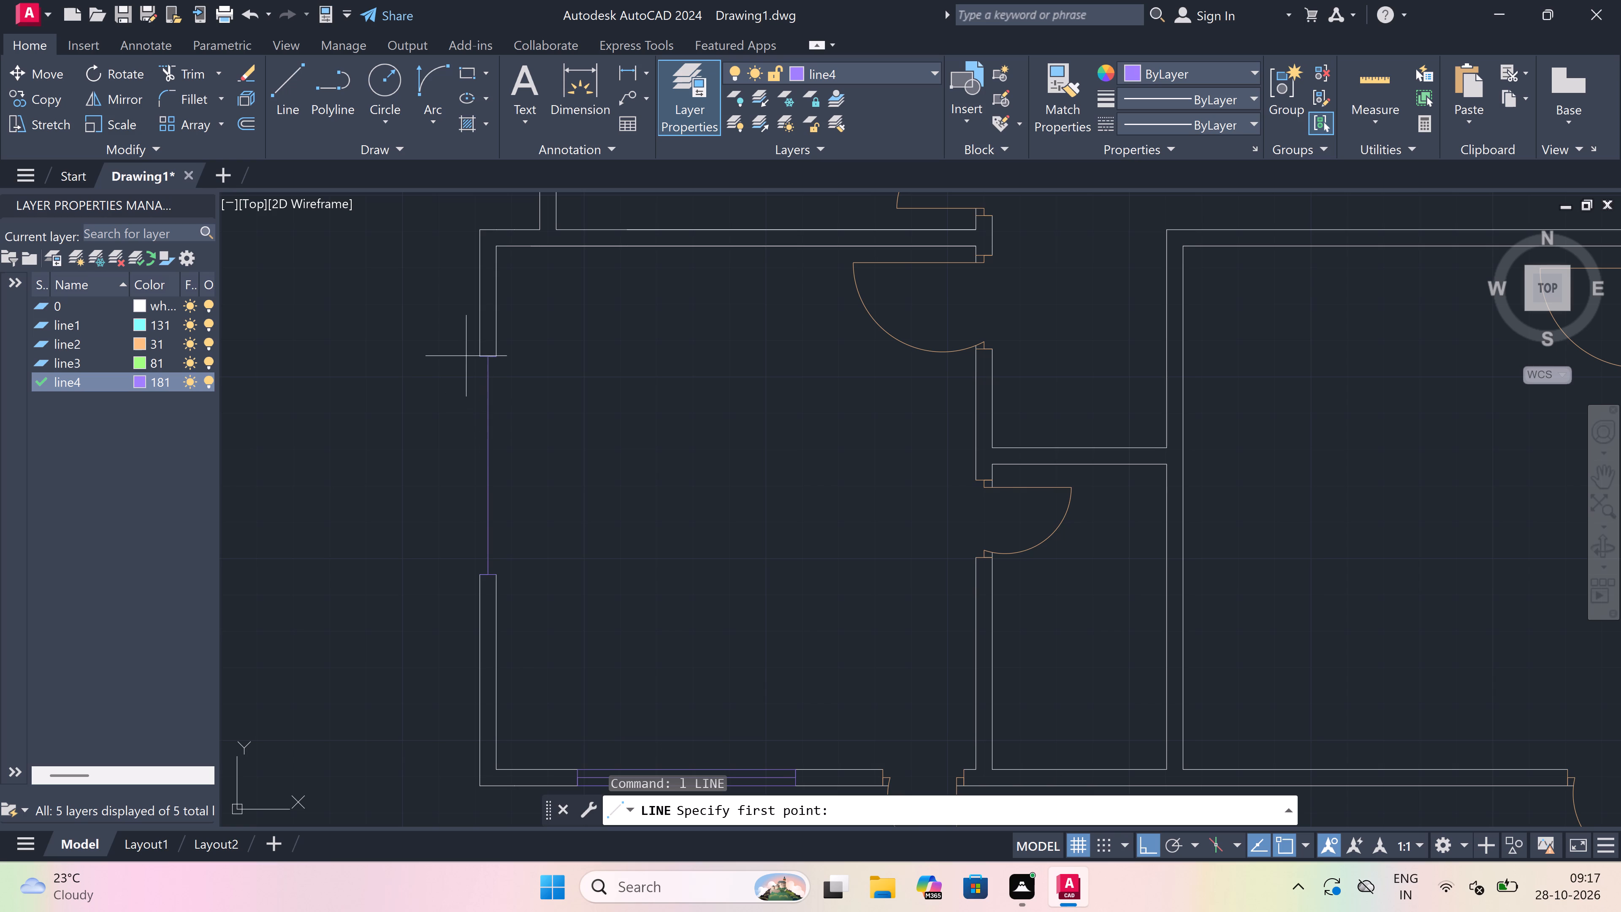
pyautogui.moveTo(475, 358); pyautogui.dragTo(476, 362)
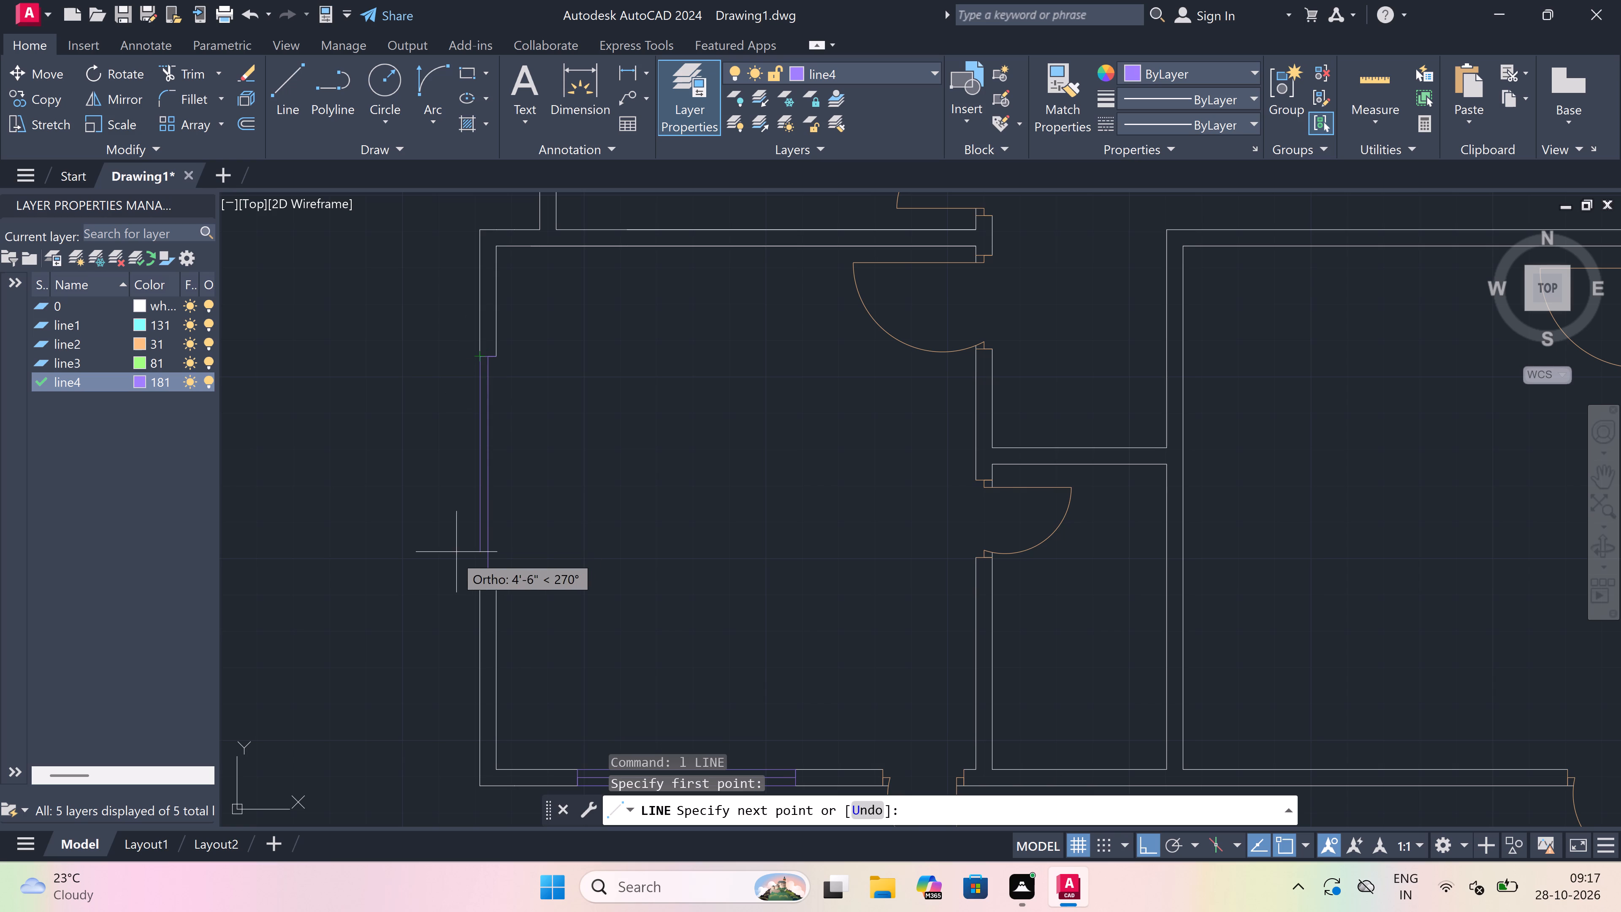
pyautogui.click(476, 578)
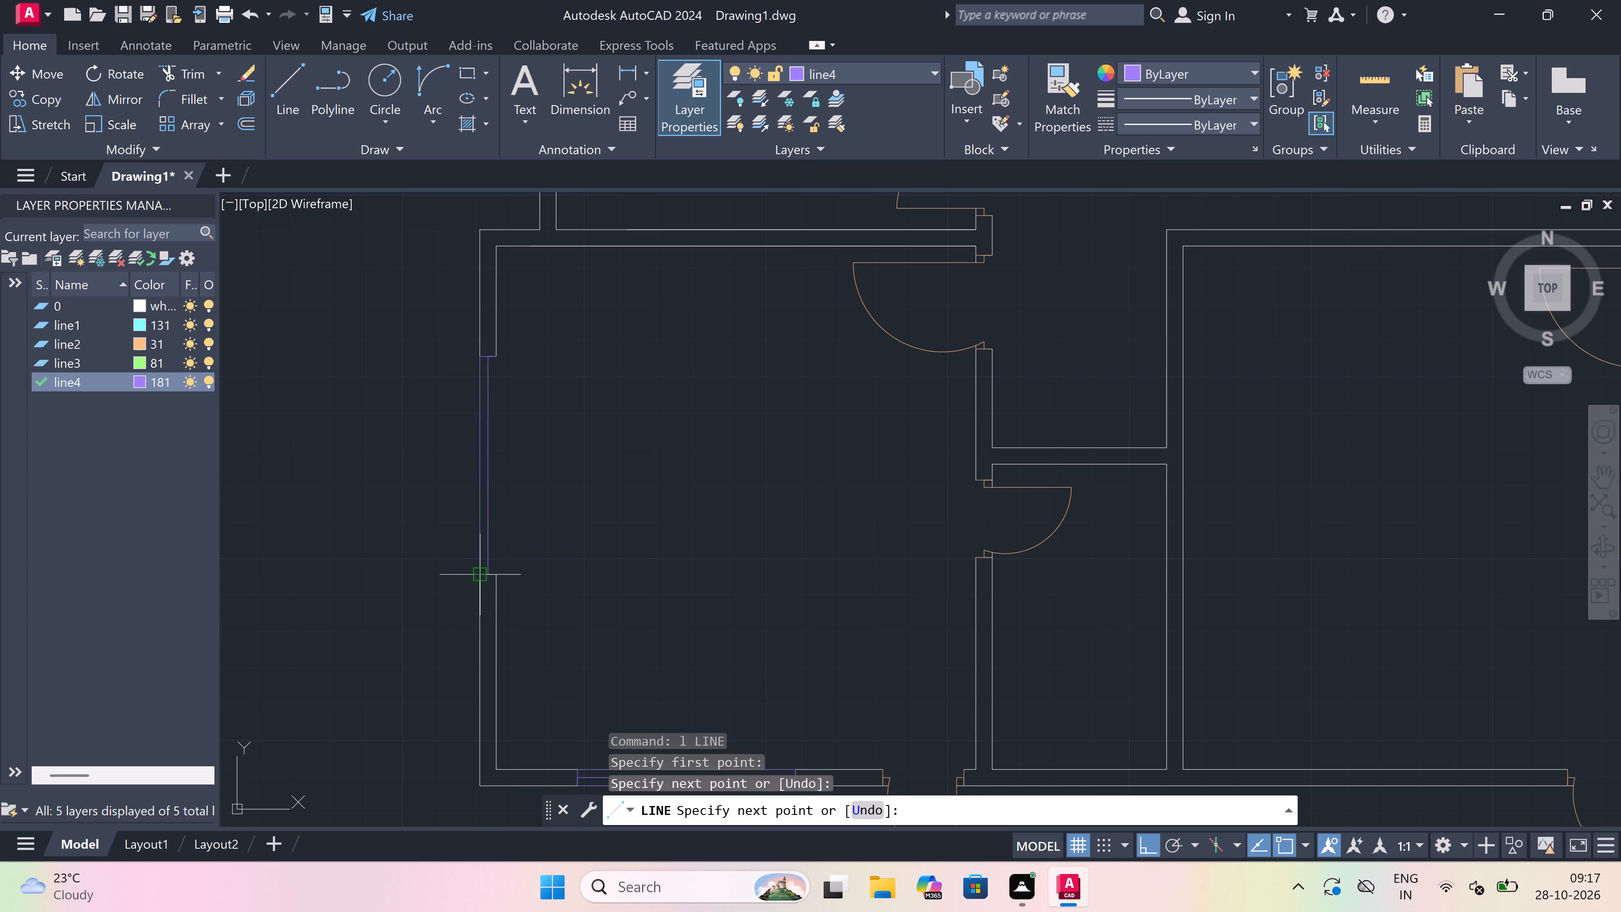
pyautogui.press('Escape')
pyautogui.press('space')
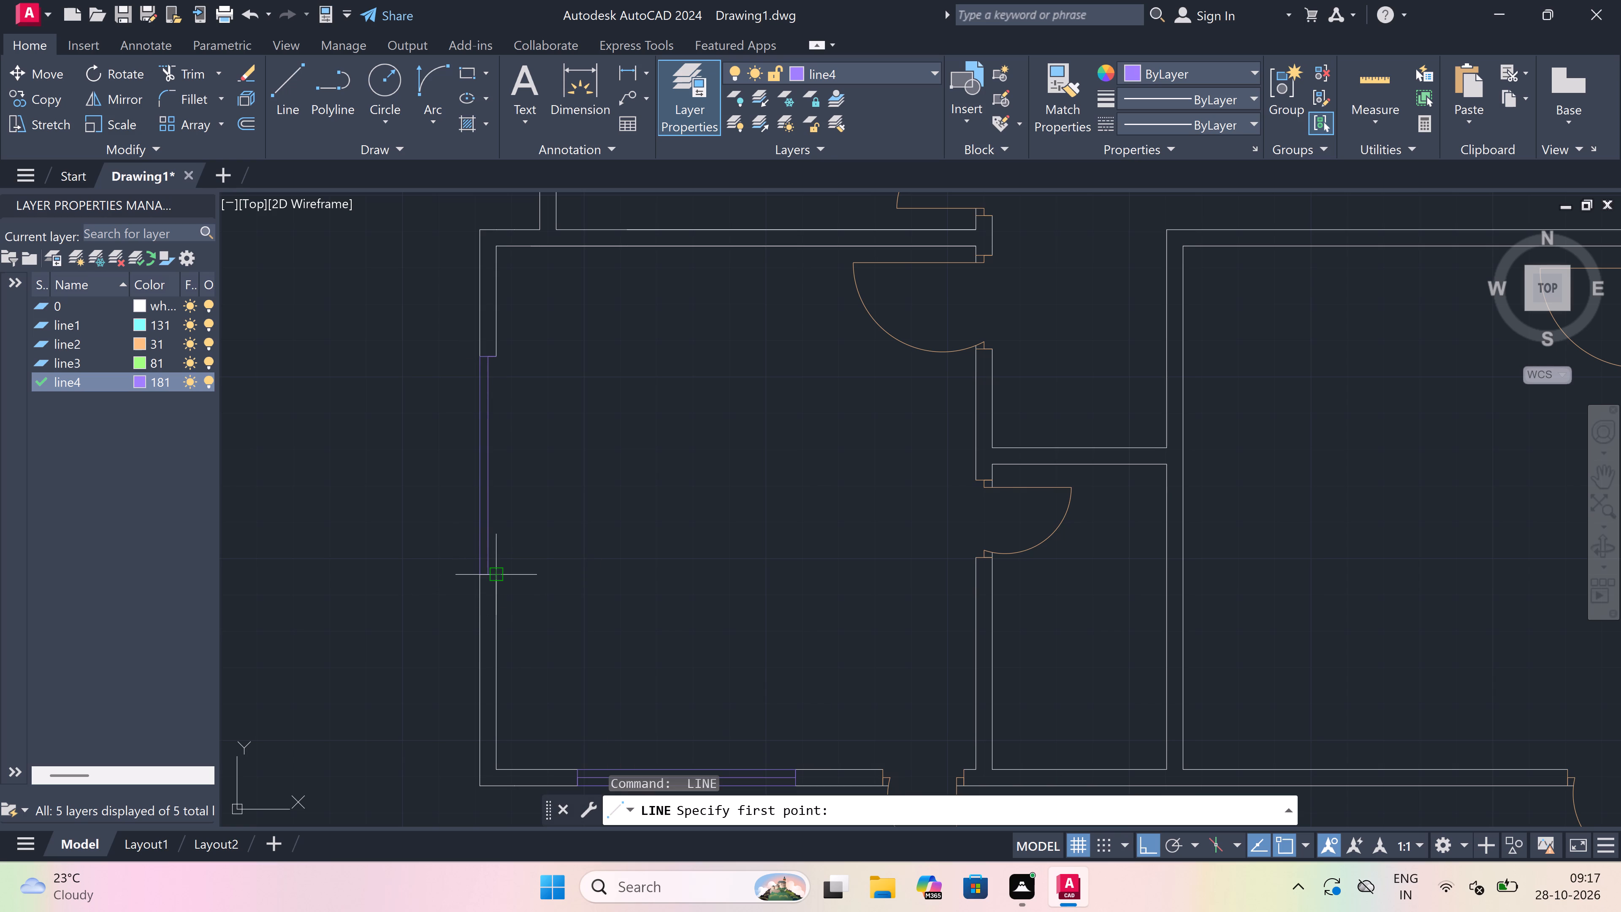
pyautogui.moveTo(495, 577); pyautogui.dragTo(496, 563)
pyautogui.scroll(2, 499, 360)
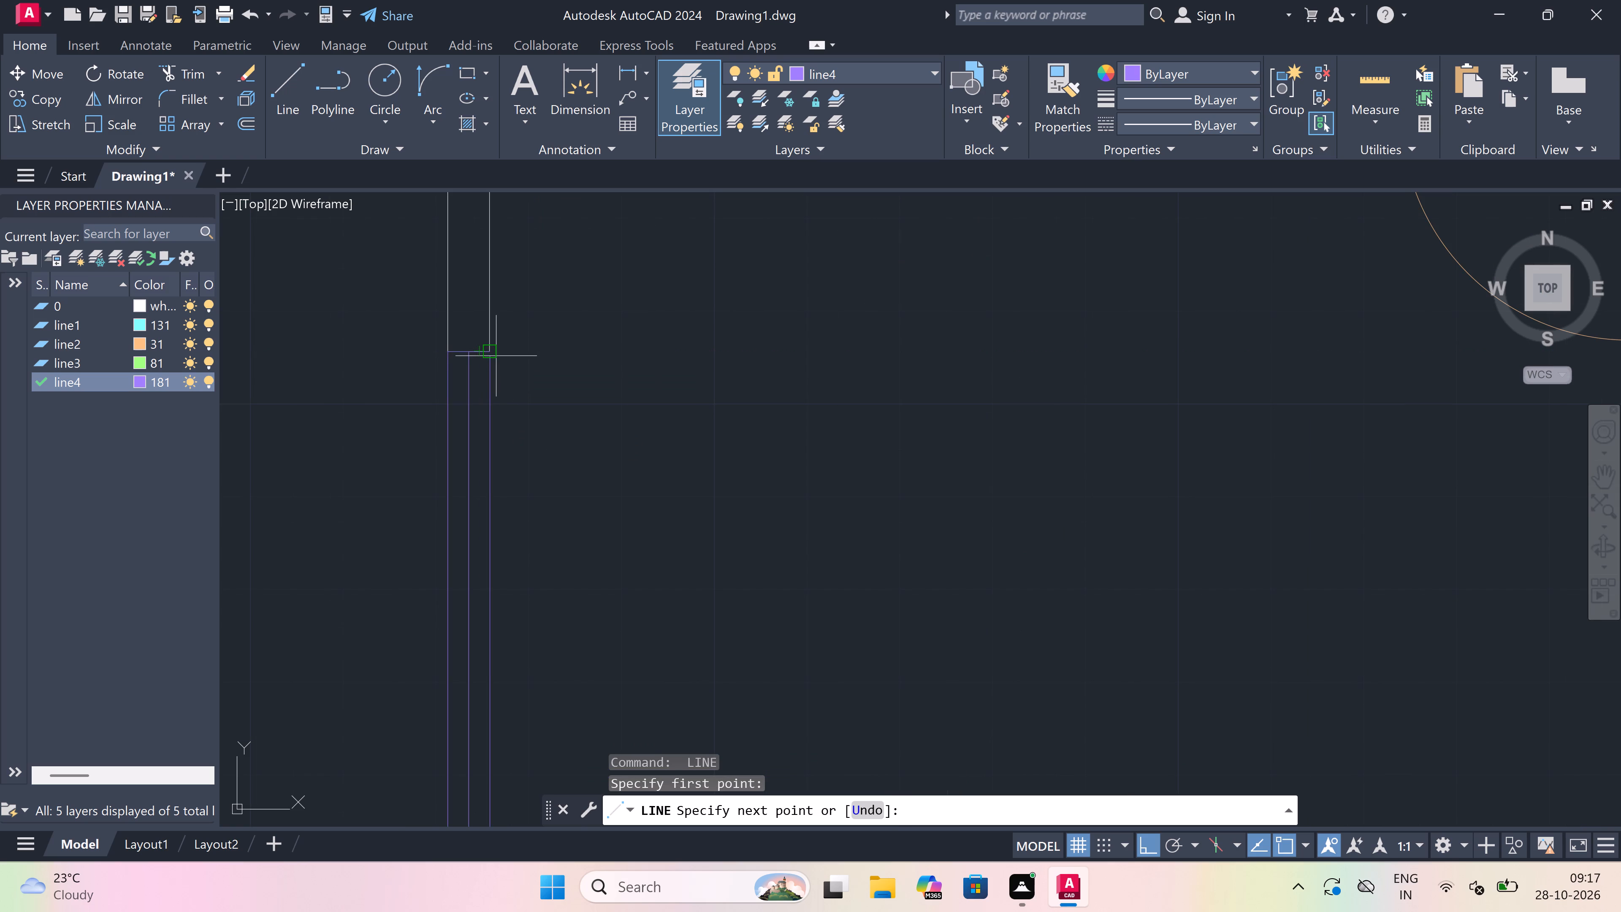
pyautogui.click(491, 343)
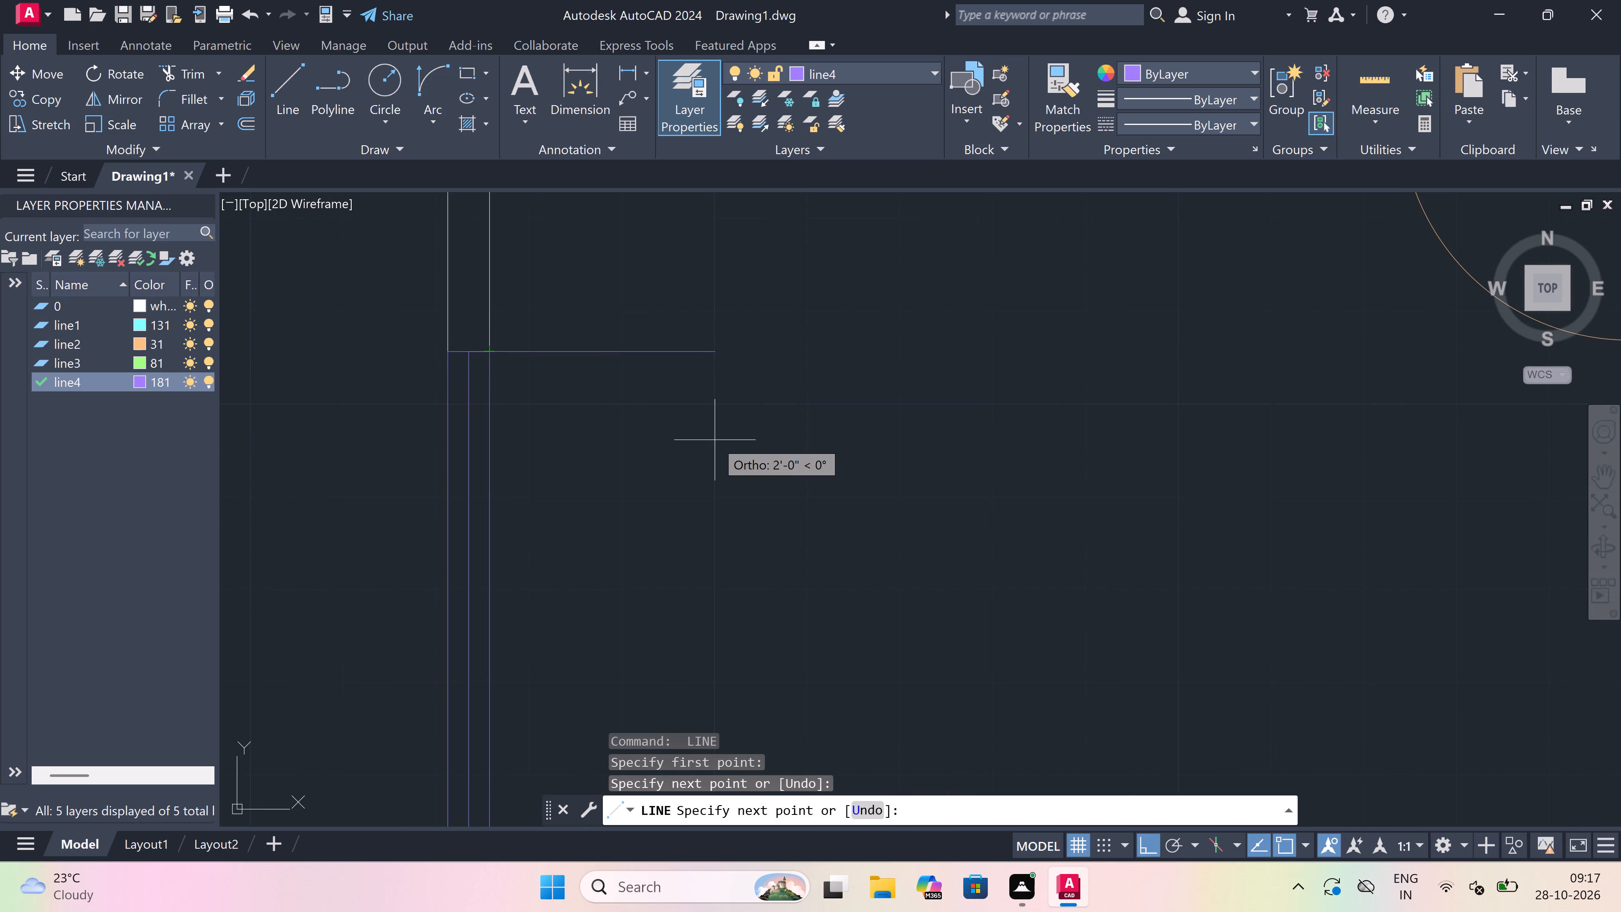
pyautogui.press('Escape')
# Draw a 2' window in the south wall of the small room east of the southwest room, with a mid-wall line between two cross-wall end lines.
pyautogui.scroll(1, 713, 442)
pyautogui.scroll(-7, 713, 442)
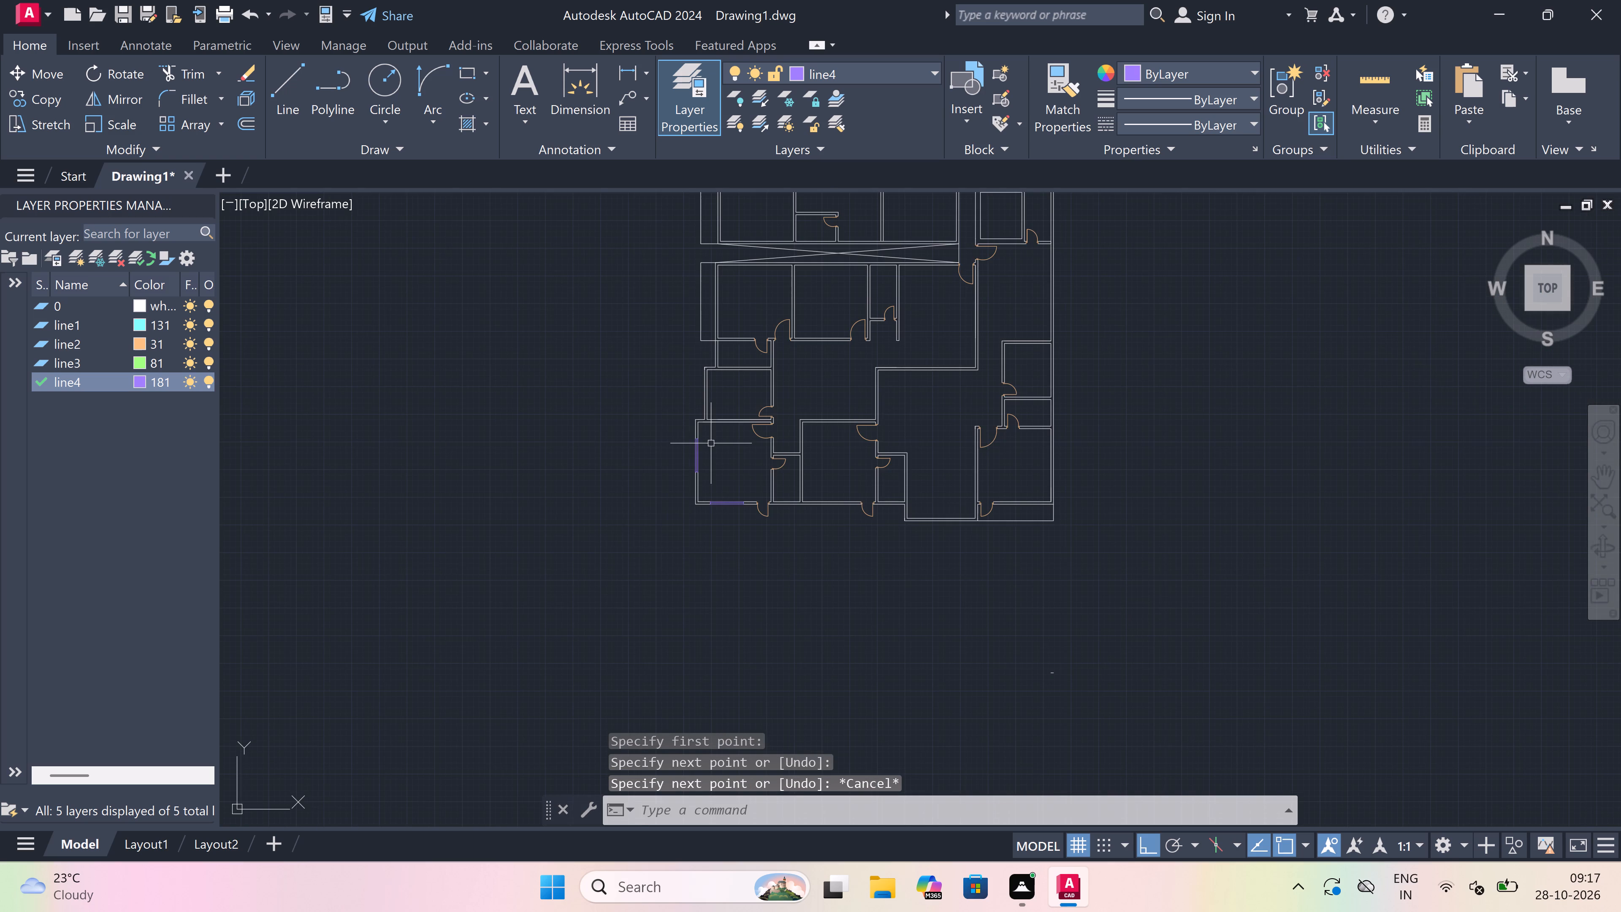
pyautogui.scroll(2, 783, 490)
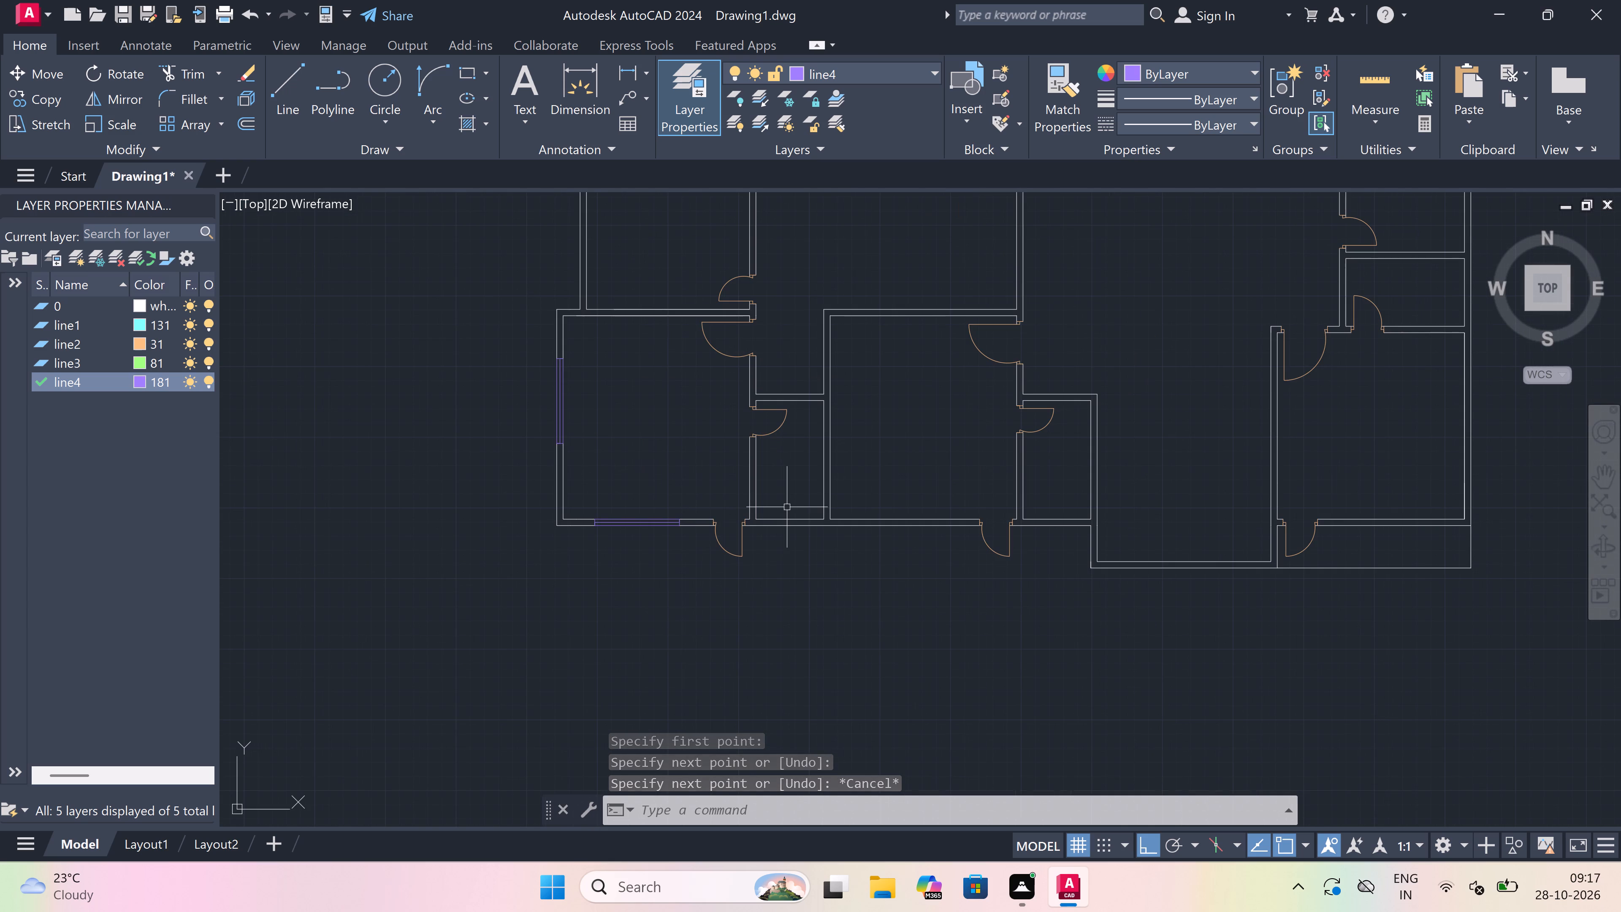
pyautogui.press('space')
pyautogui.scroll(3, 778, 537)
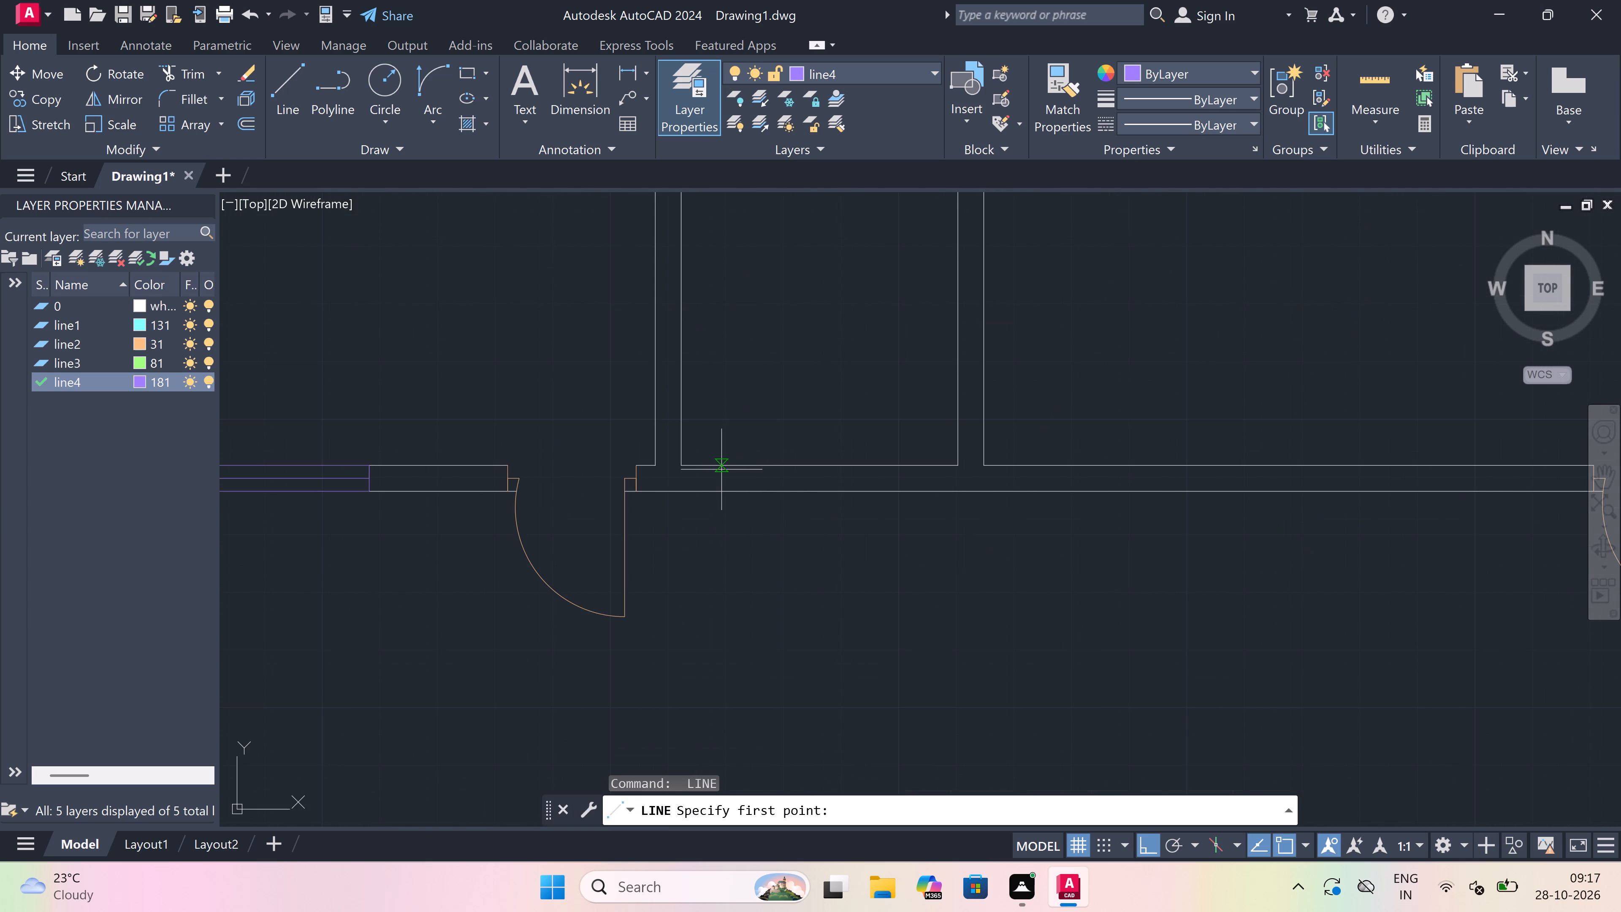
pyautogui.click(727, 467)
pyautogui.click(729, 488)
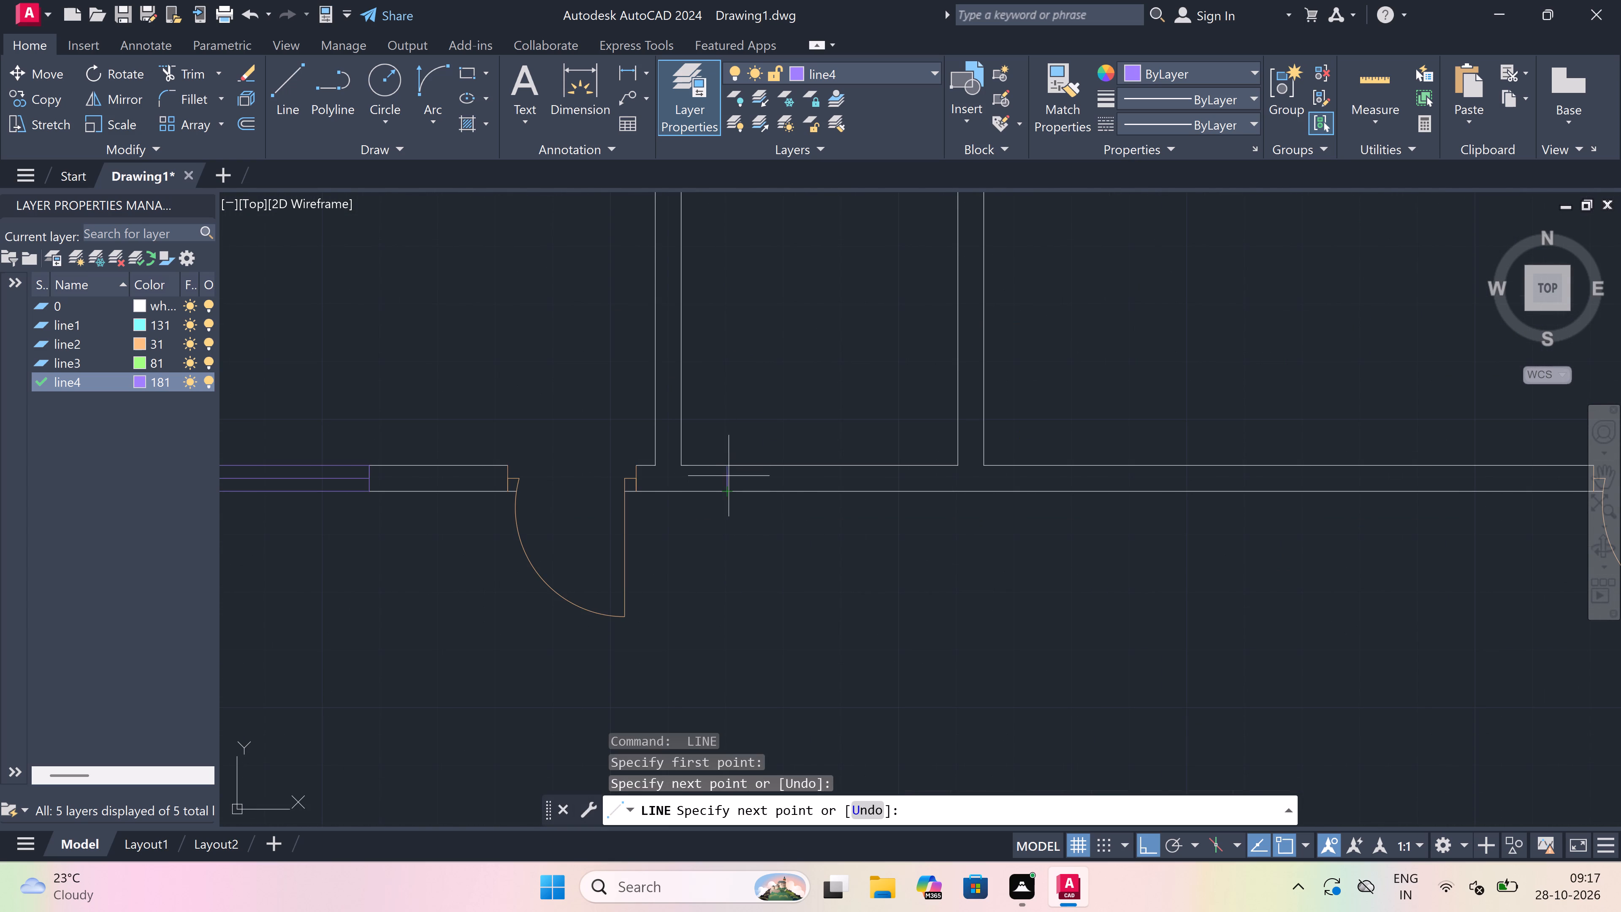
pyautogui.click(729, 472)
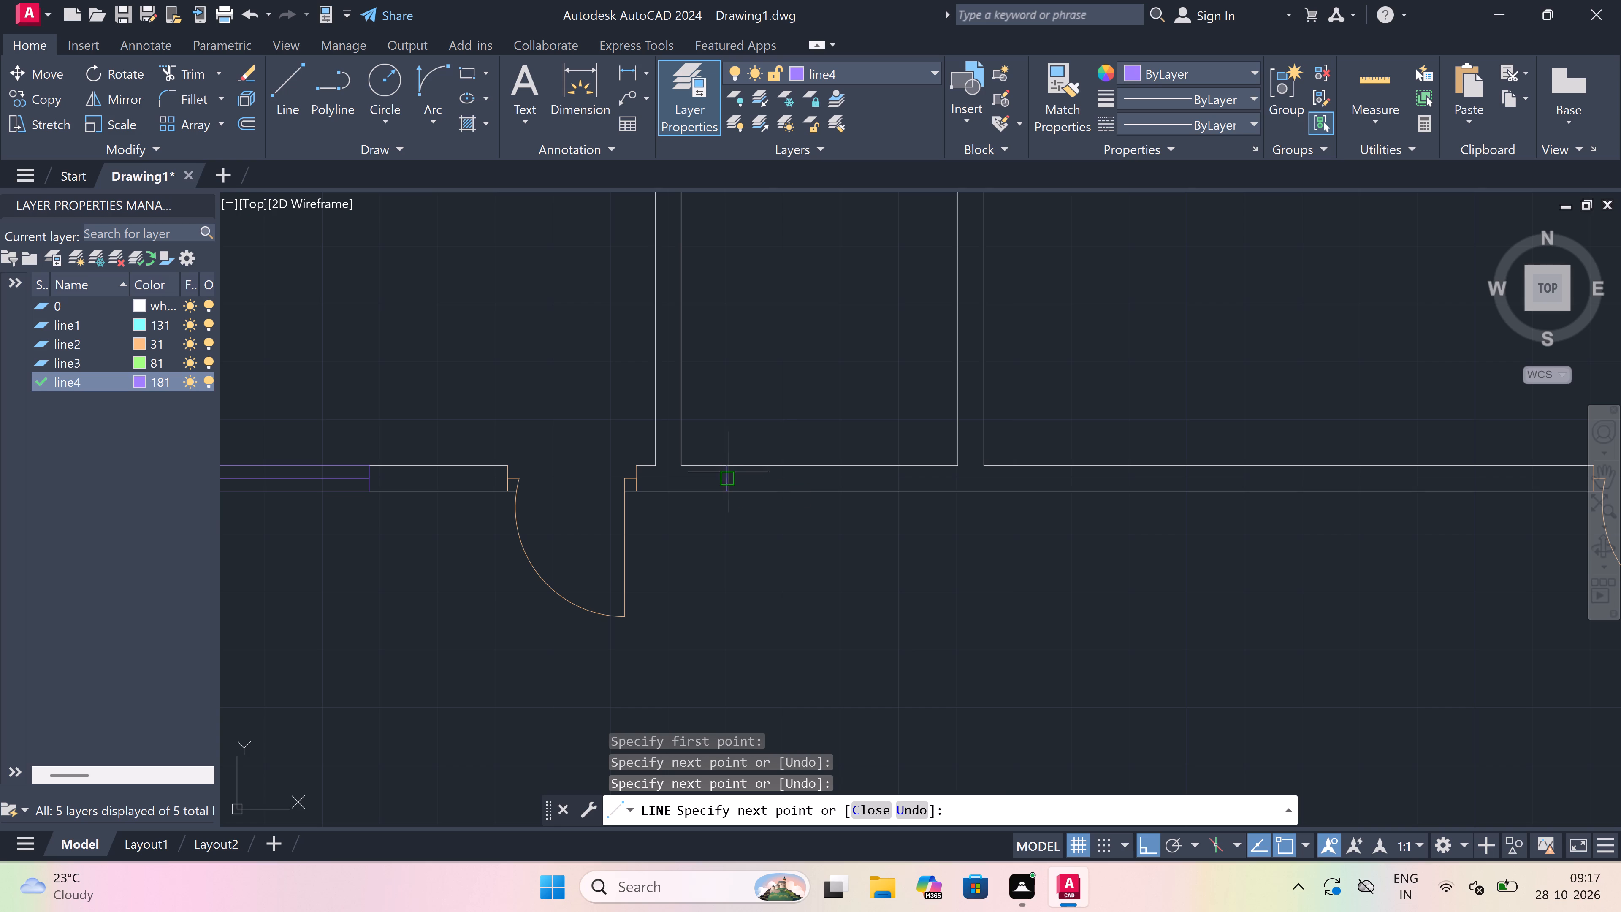
pyautogui.scroll(1, 729, 472)
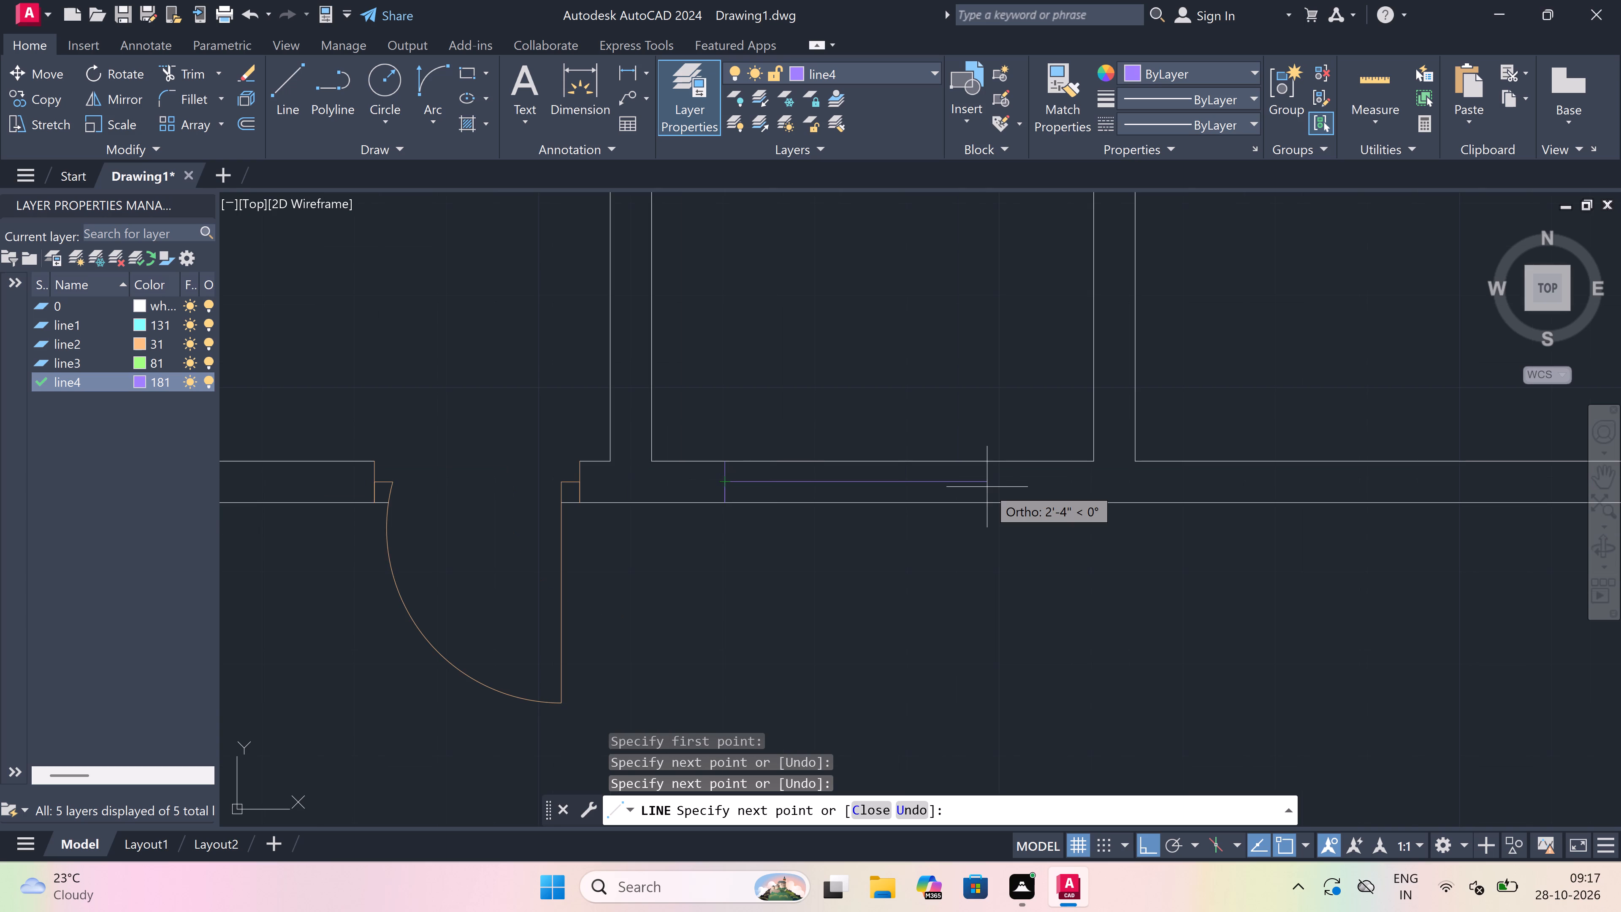
pyautogui.write("2'")
pyautogui.press('space')
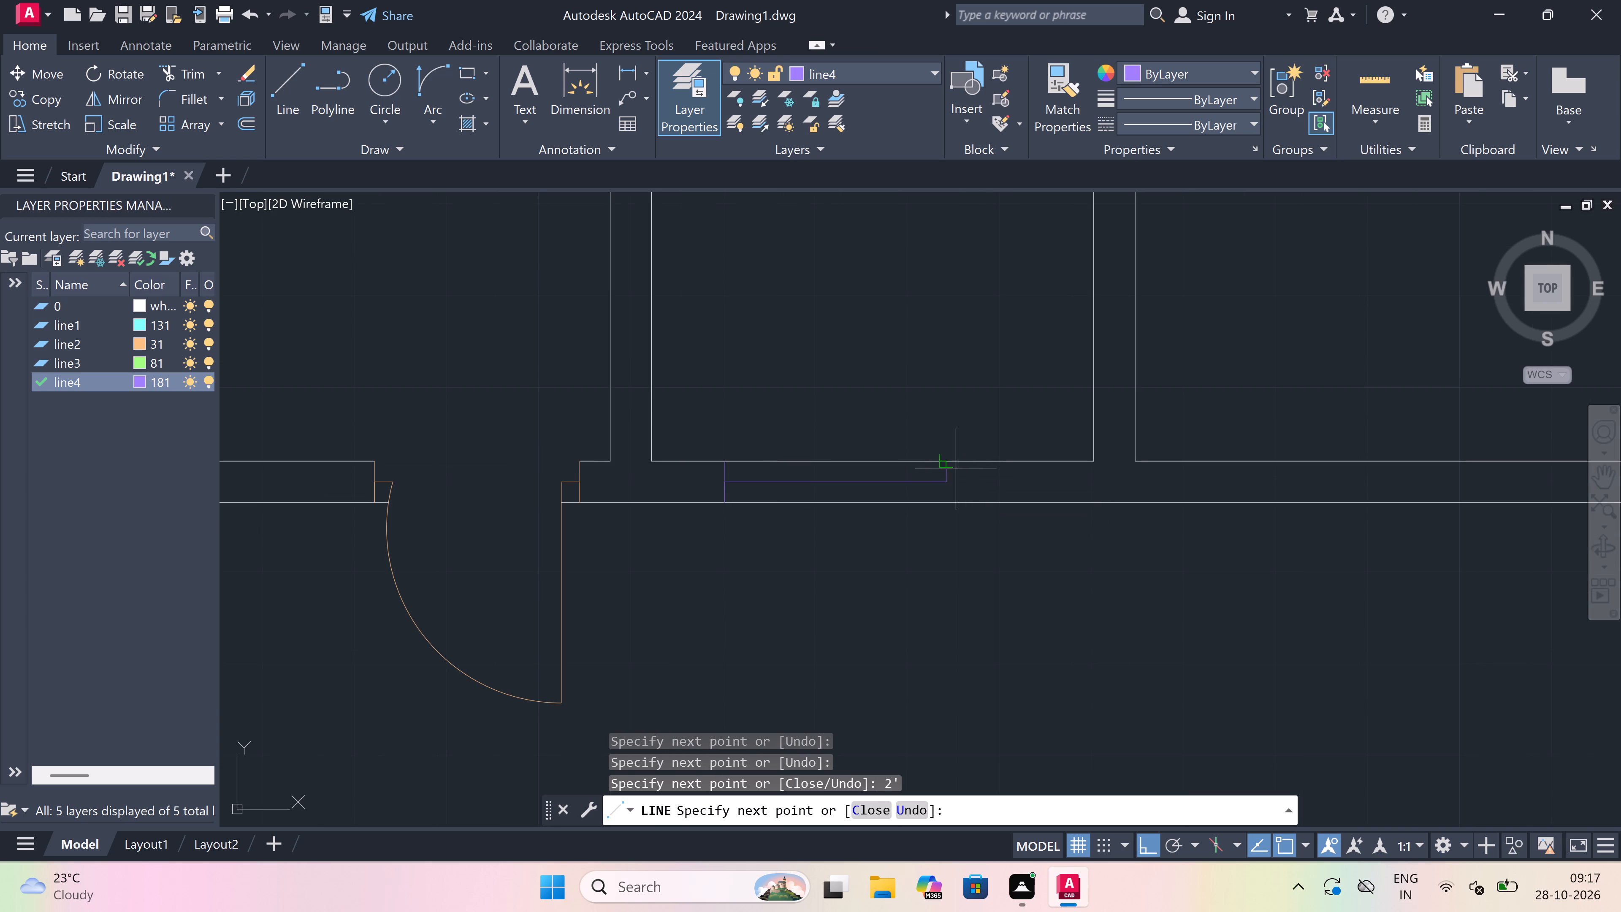
pyautogui.scroll(2, 950, 469)
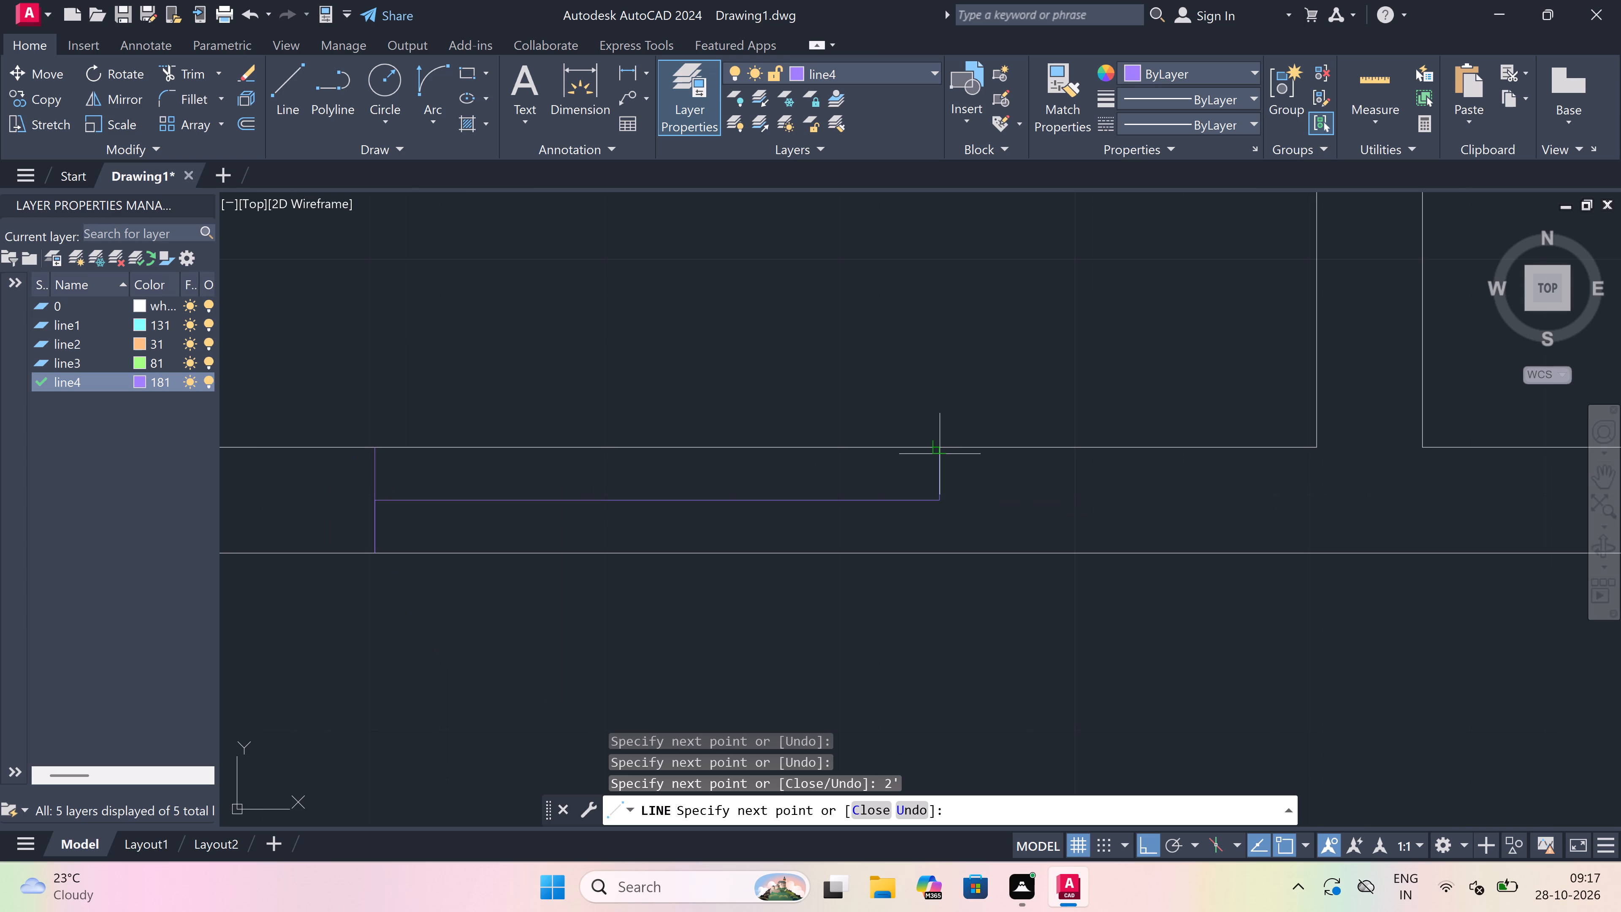
pyautogui.click(940, 454)
pyautogui.click(940, 553)
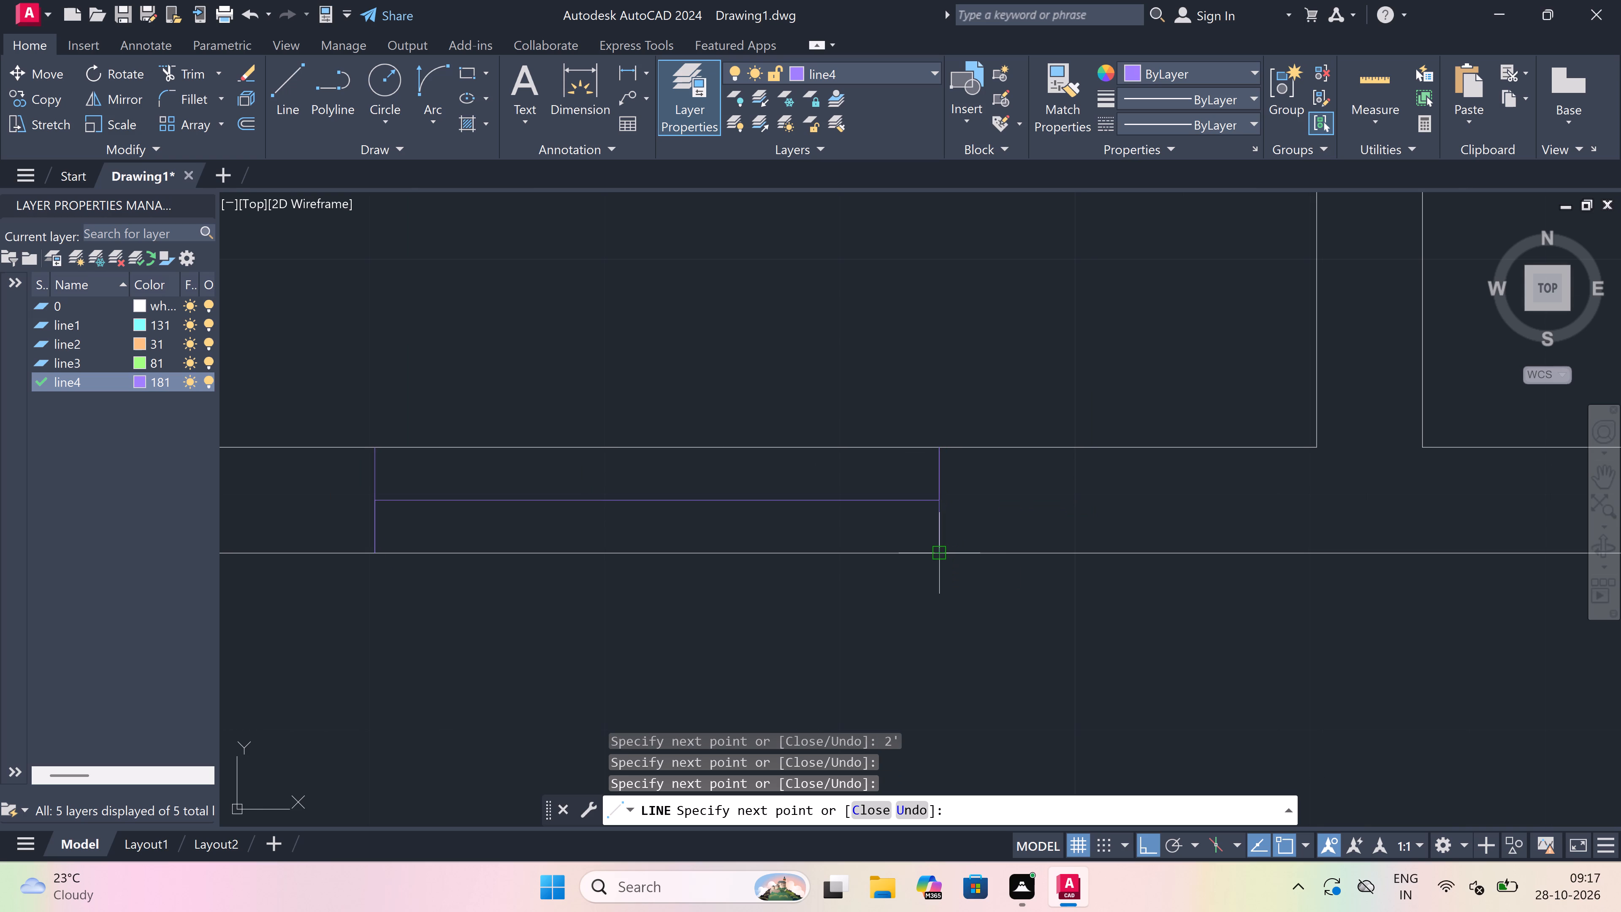
pyautogui.press('Escape')
# Trim both wall lines between the end lines of the small room's 2' south window.
pyautogui.write('tr')
pyautogui.press('space')
pyautogui.moveTo(778, 528); pyautogui.dragTo(774, 543)
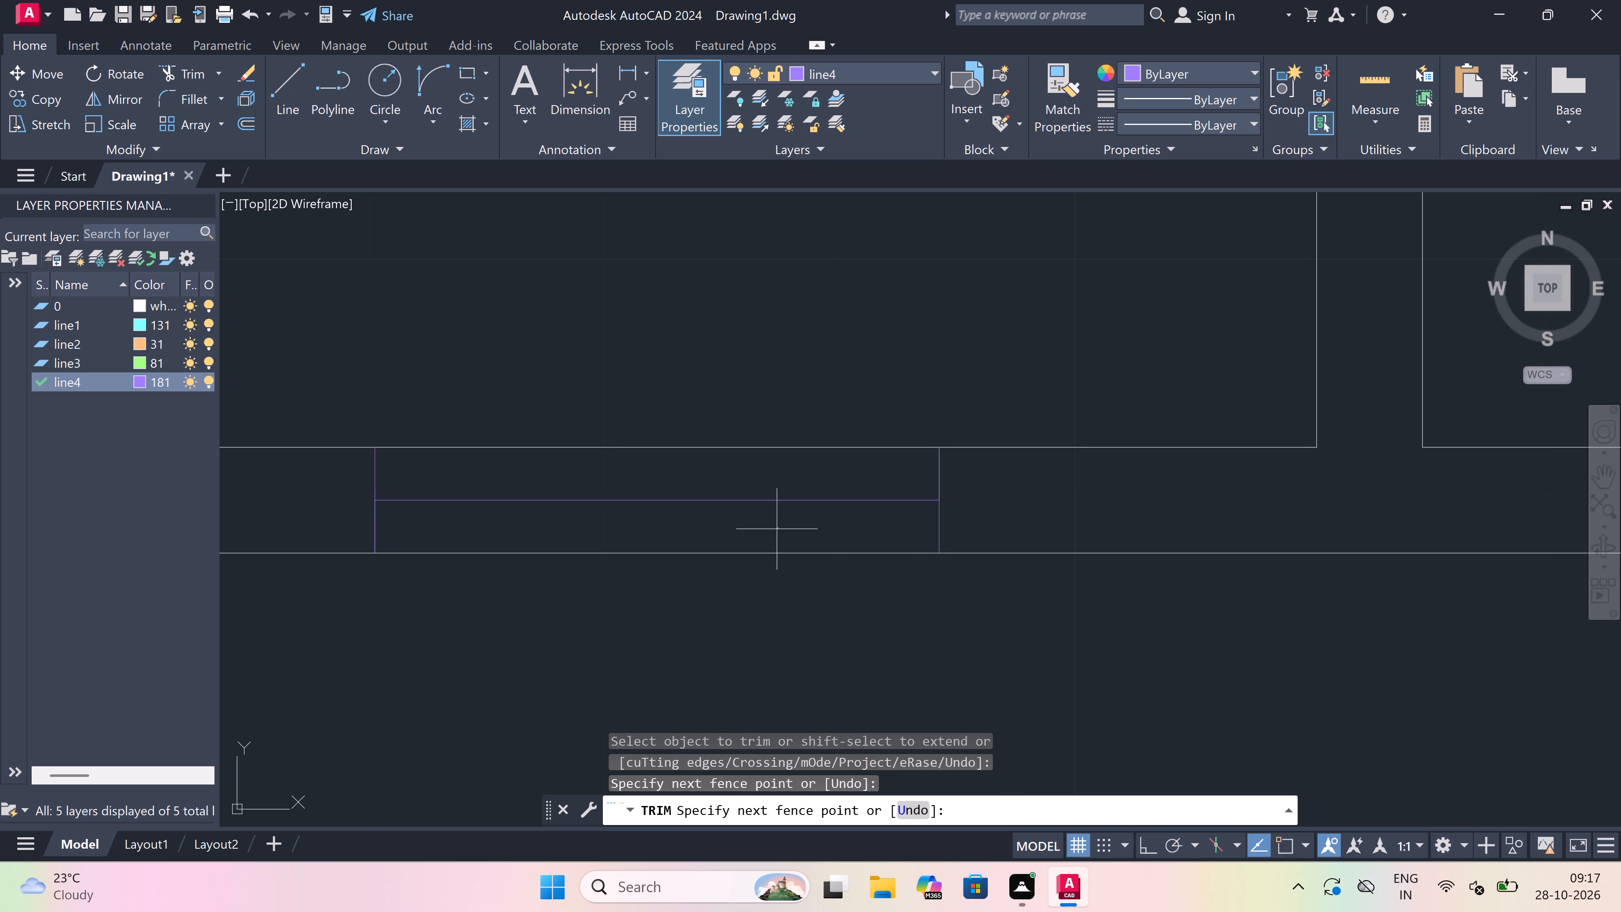
pyautogui.click(709, 643)
pyautogui.moveTo(755, 525); pyautogui.dragTo(753, 534)
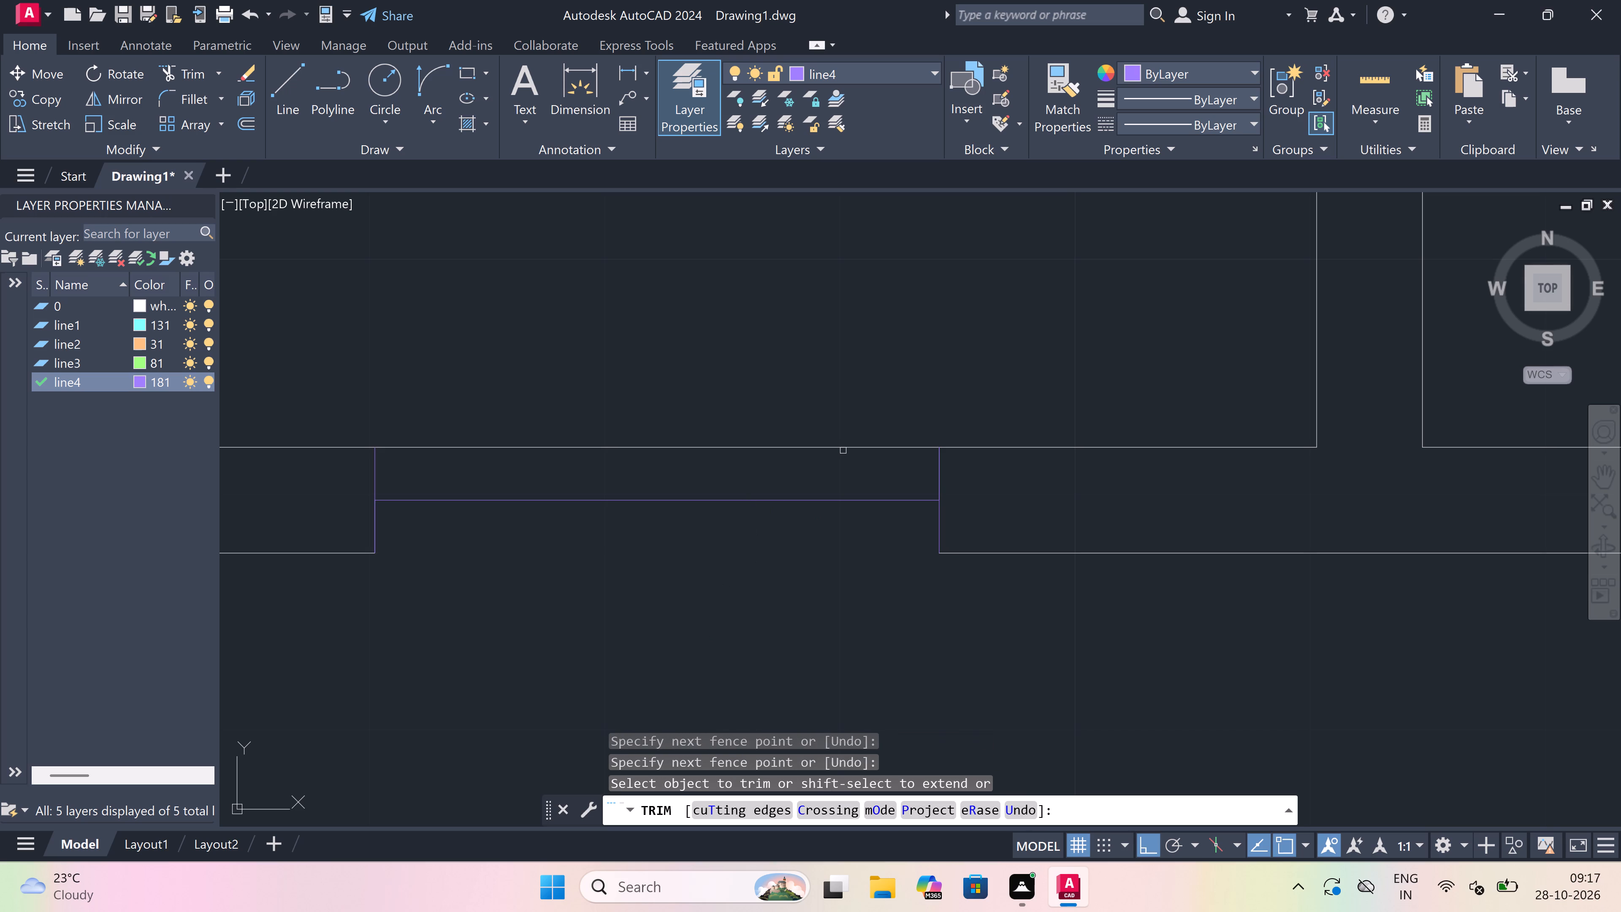
pyautogui.click(843, 444)
pyautogui.press('Escape')
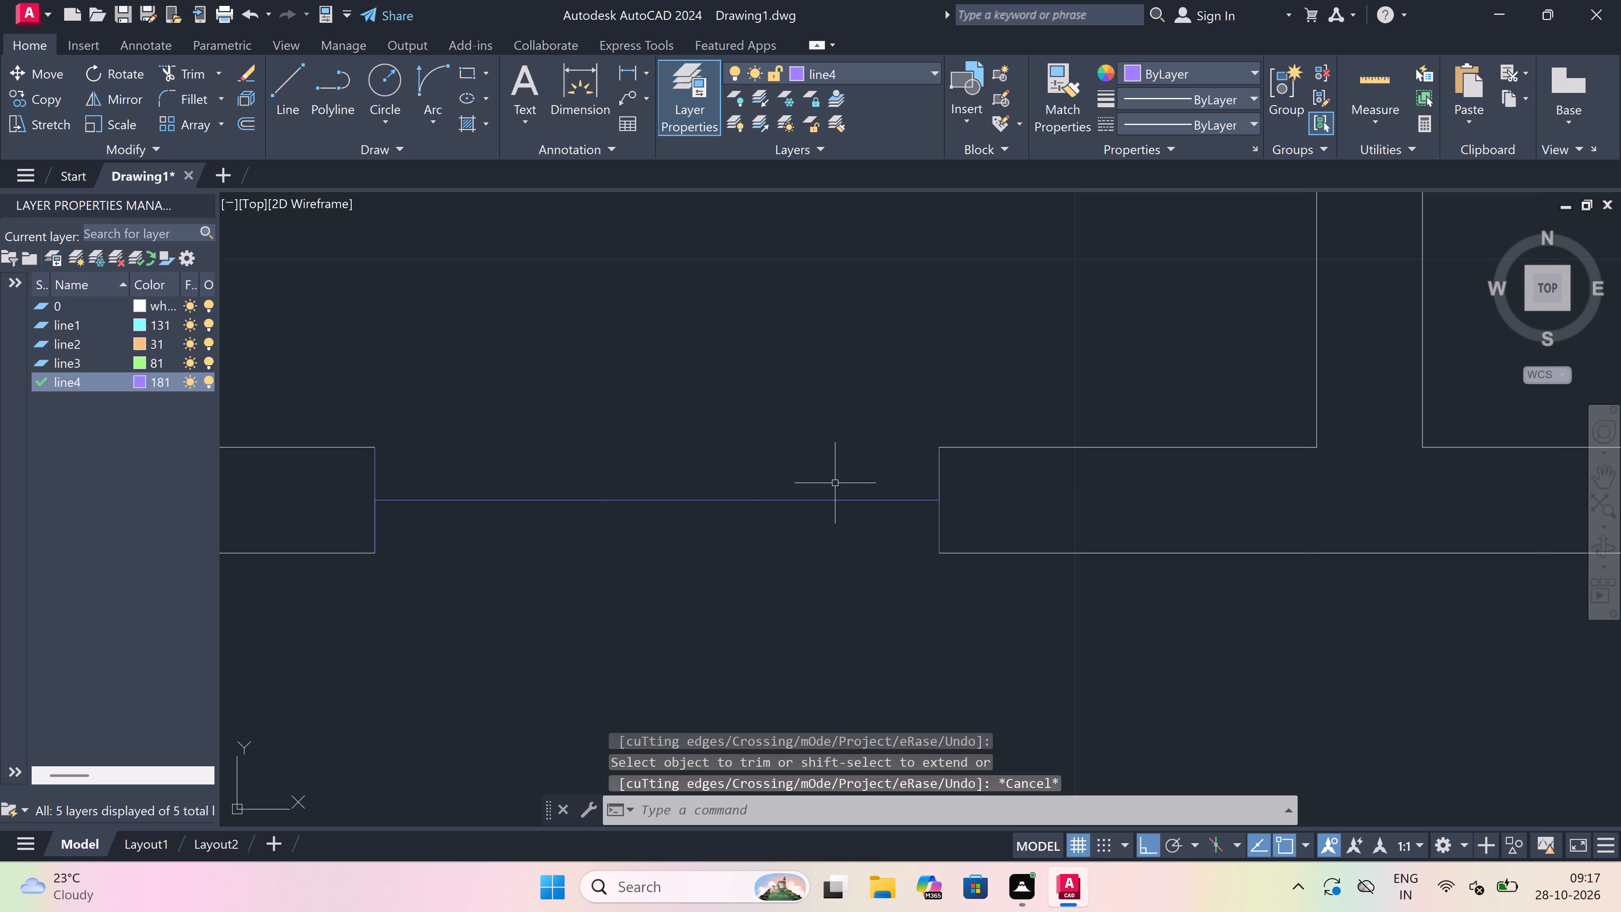
# Draw inner and outer face lines joining the two end lines of the small room's 2' south window.
pyautogui.write('l')
pyautogui.press('space')
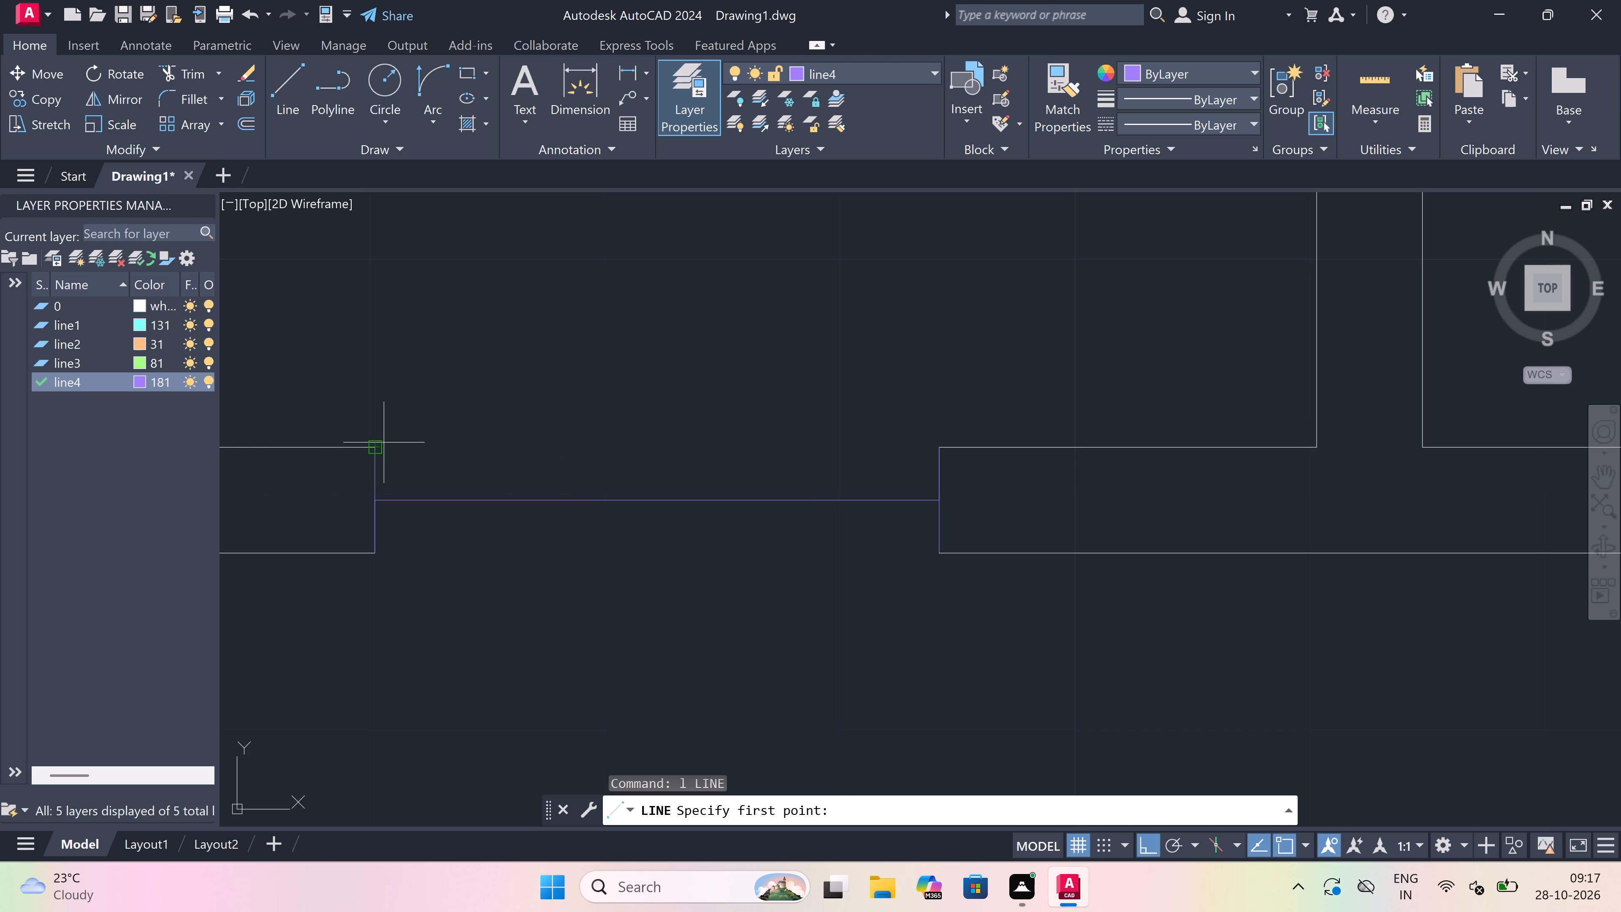
pyautogui.moveTo(379, 445); pyautogui.dragTo(384, 445)
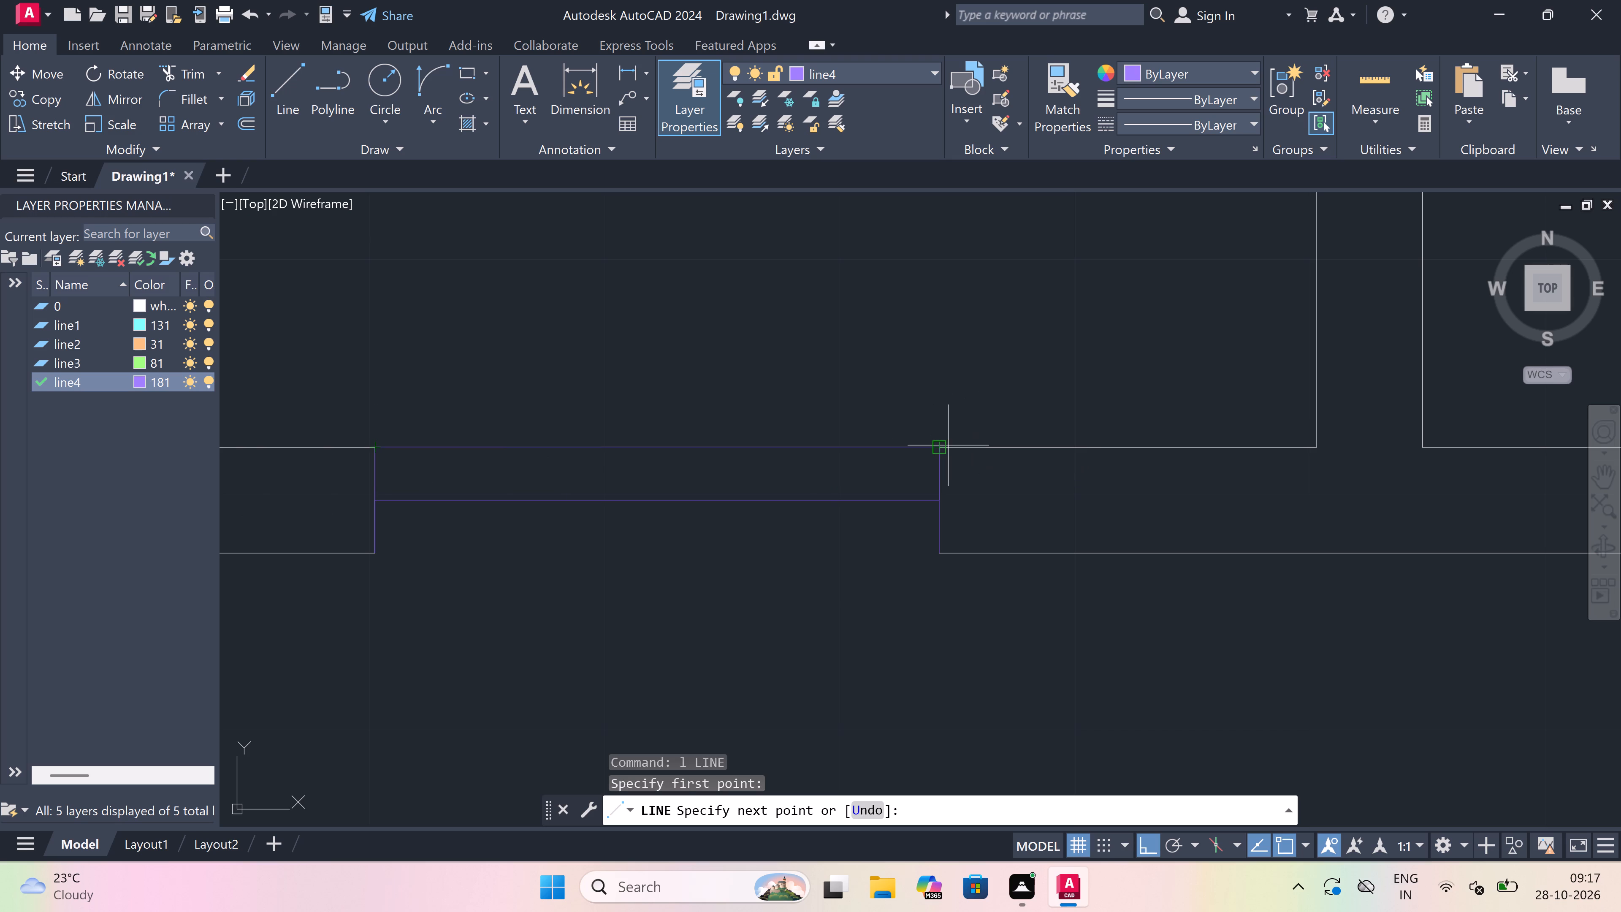
pyautogui.click(937, 449)
pyautogui.press('Escape')
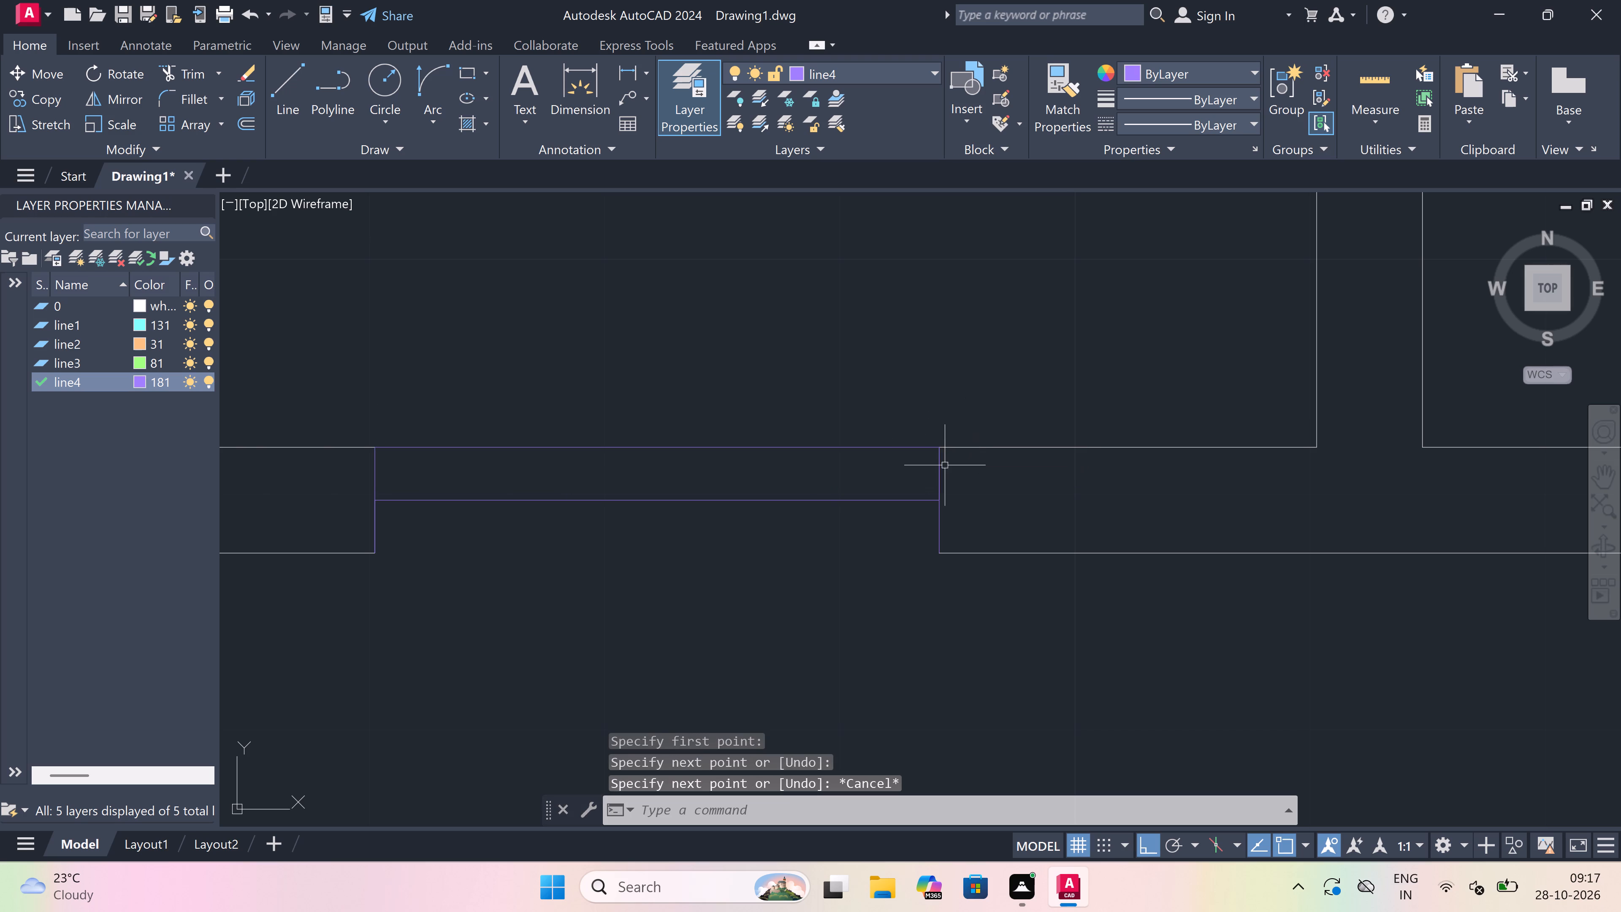
pyautogui.press('space')
pyautogui.moveTo(946, 547); pyautogui.dragTo(917, 547)
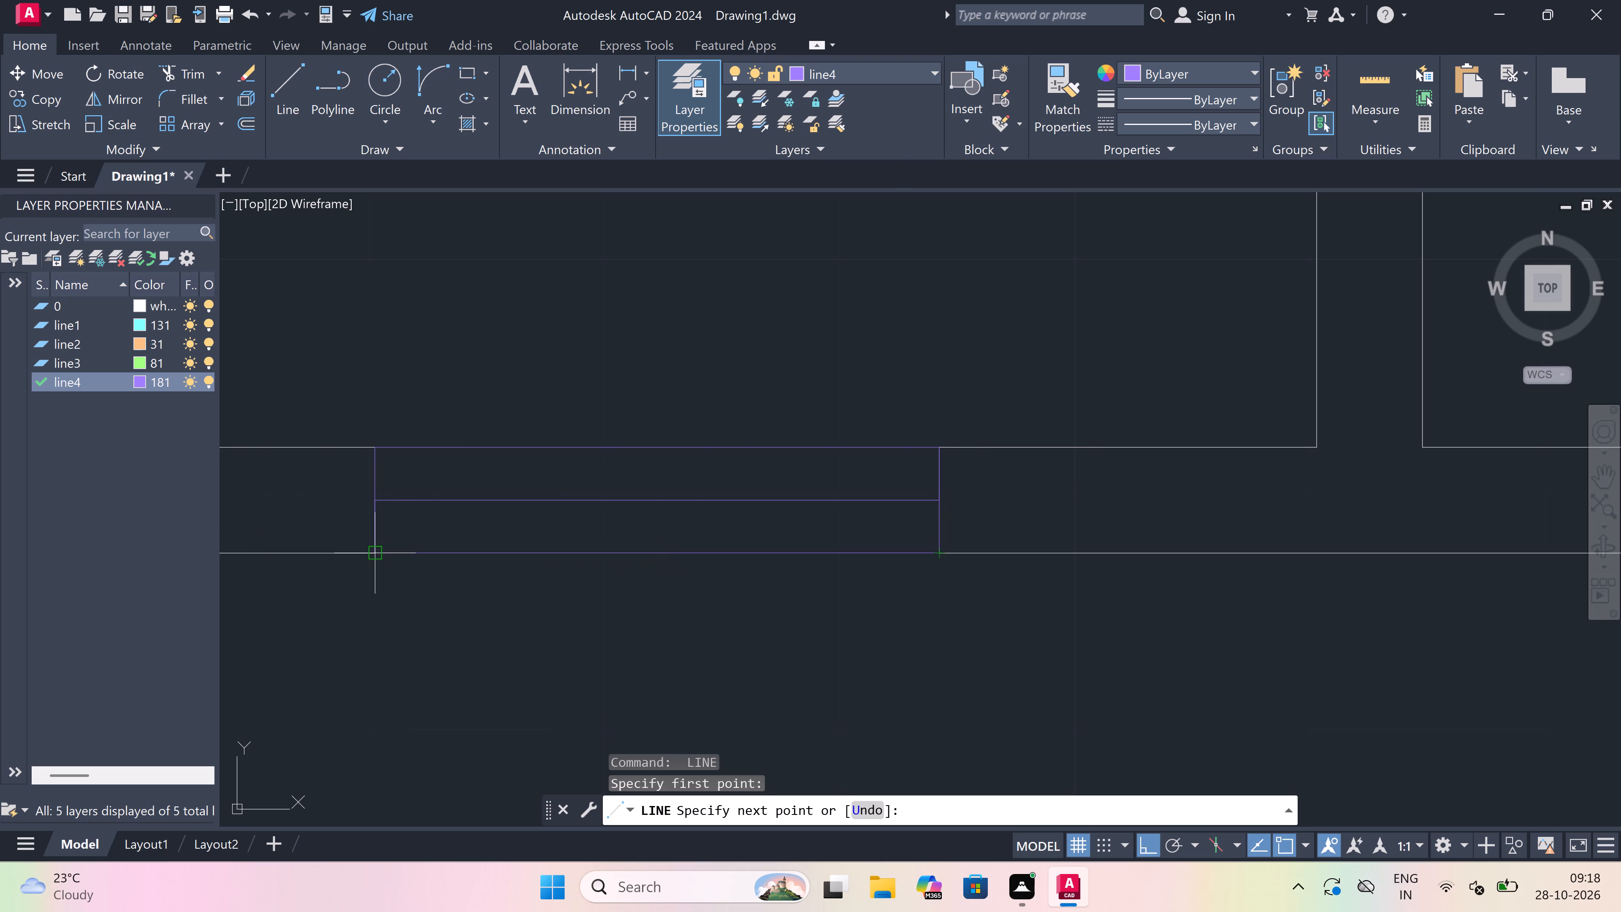
pyautogui.click(371, 557)
pyautogui.press('Escape')
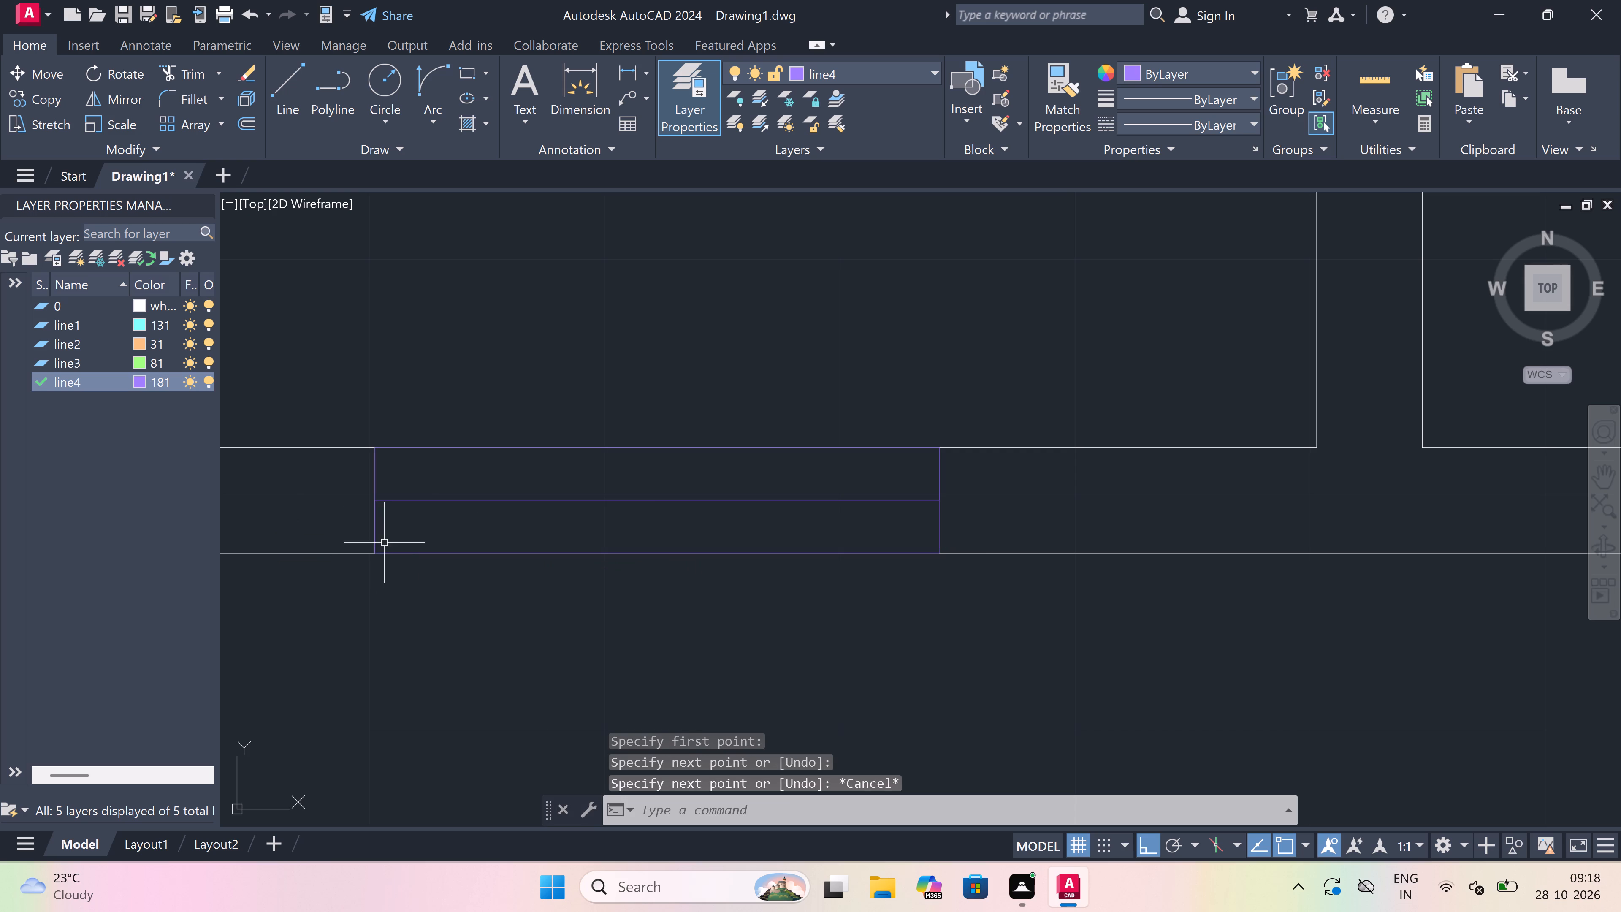
# Draw a 5' window in the south wall of the large middle room, with a mid-wall line between two cross-wall end lines.
pyautogui.scroll(-4, 453, 497)
pyautogui.press('space')
pyautogui.scroll(-3, 497, 580)
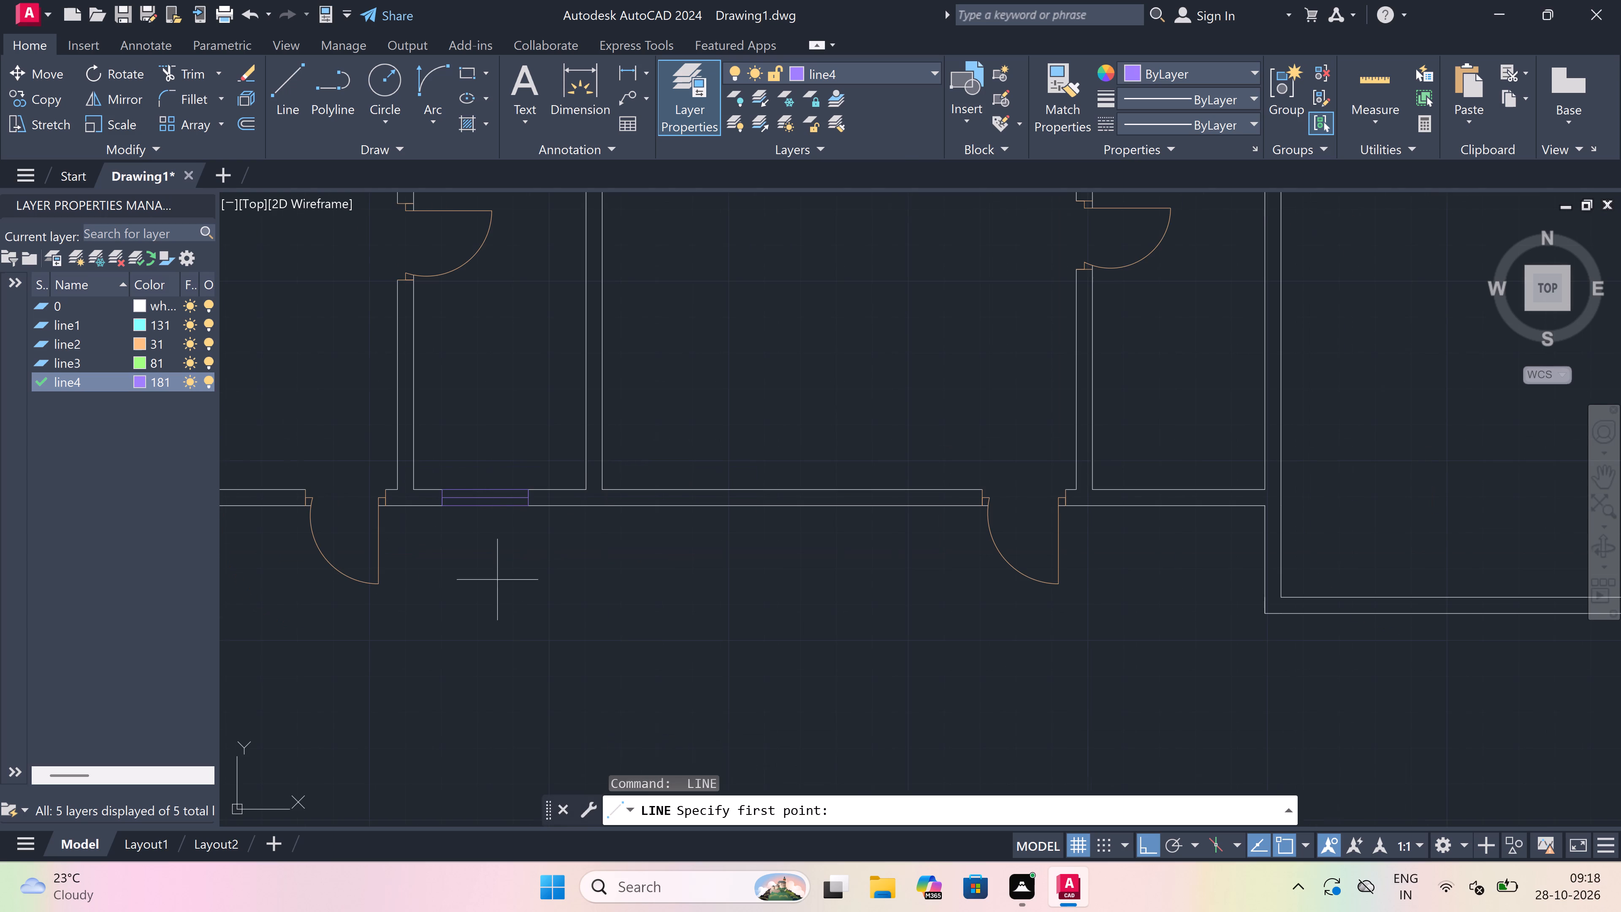
pyautogui.scroll(3, 555, 532)
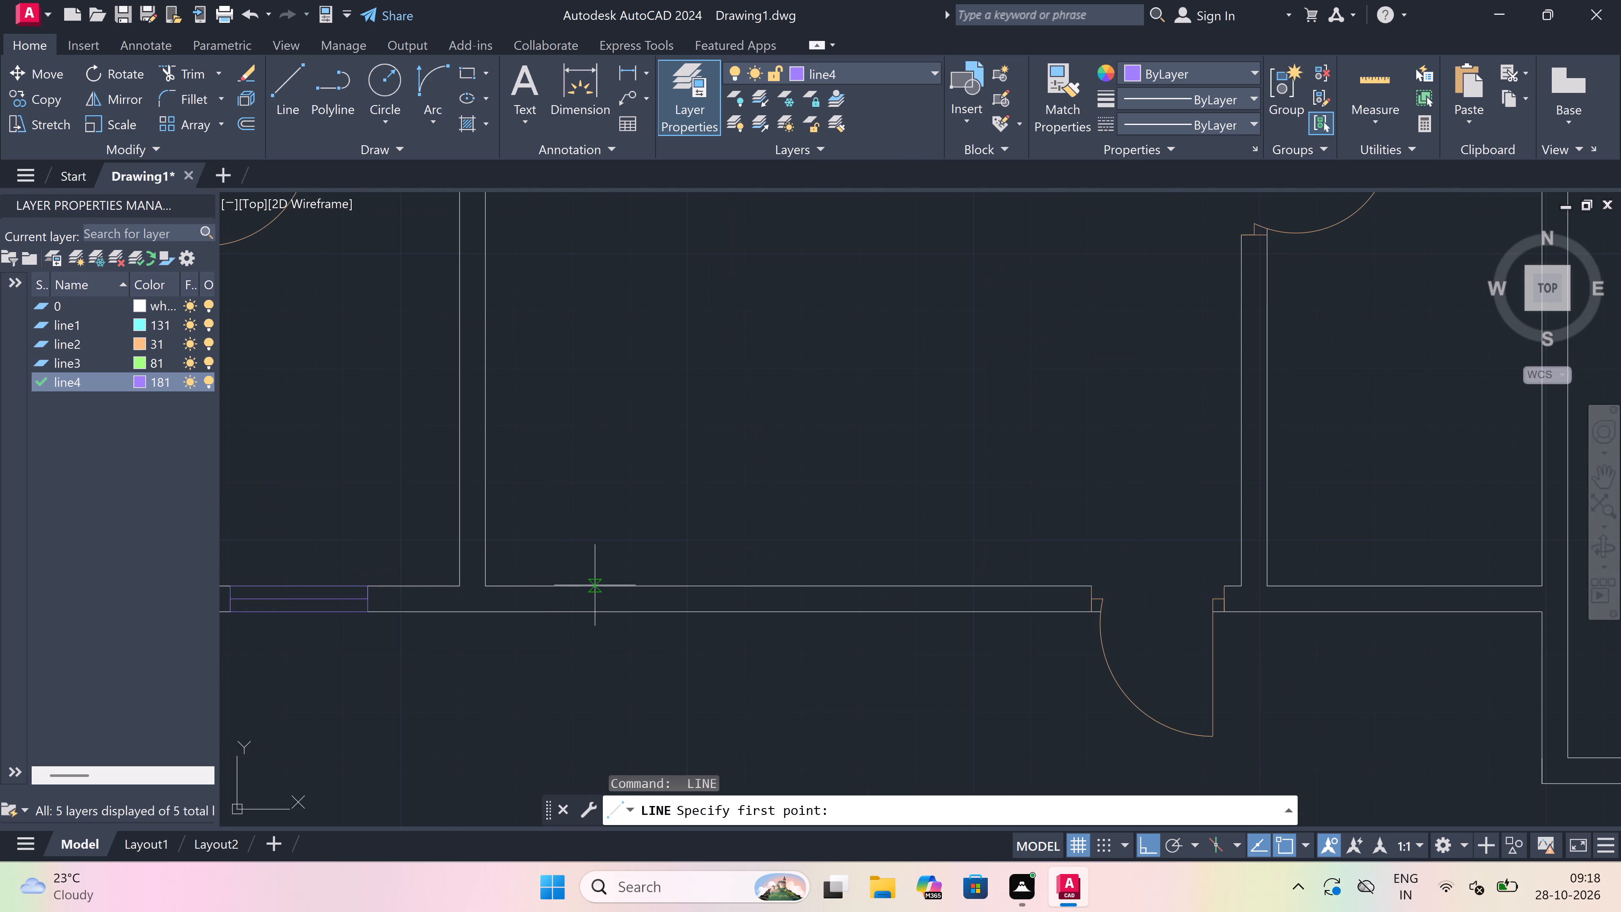
pyautogui.click(627, 584)
pyautogui.click(627, 612)
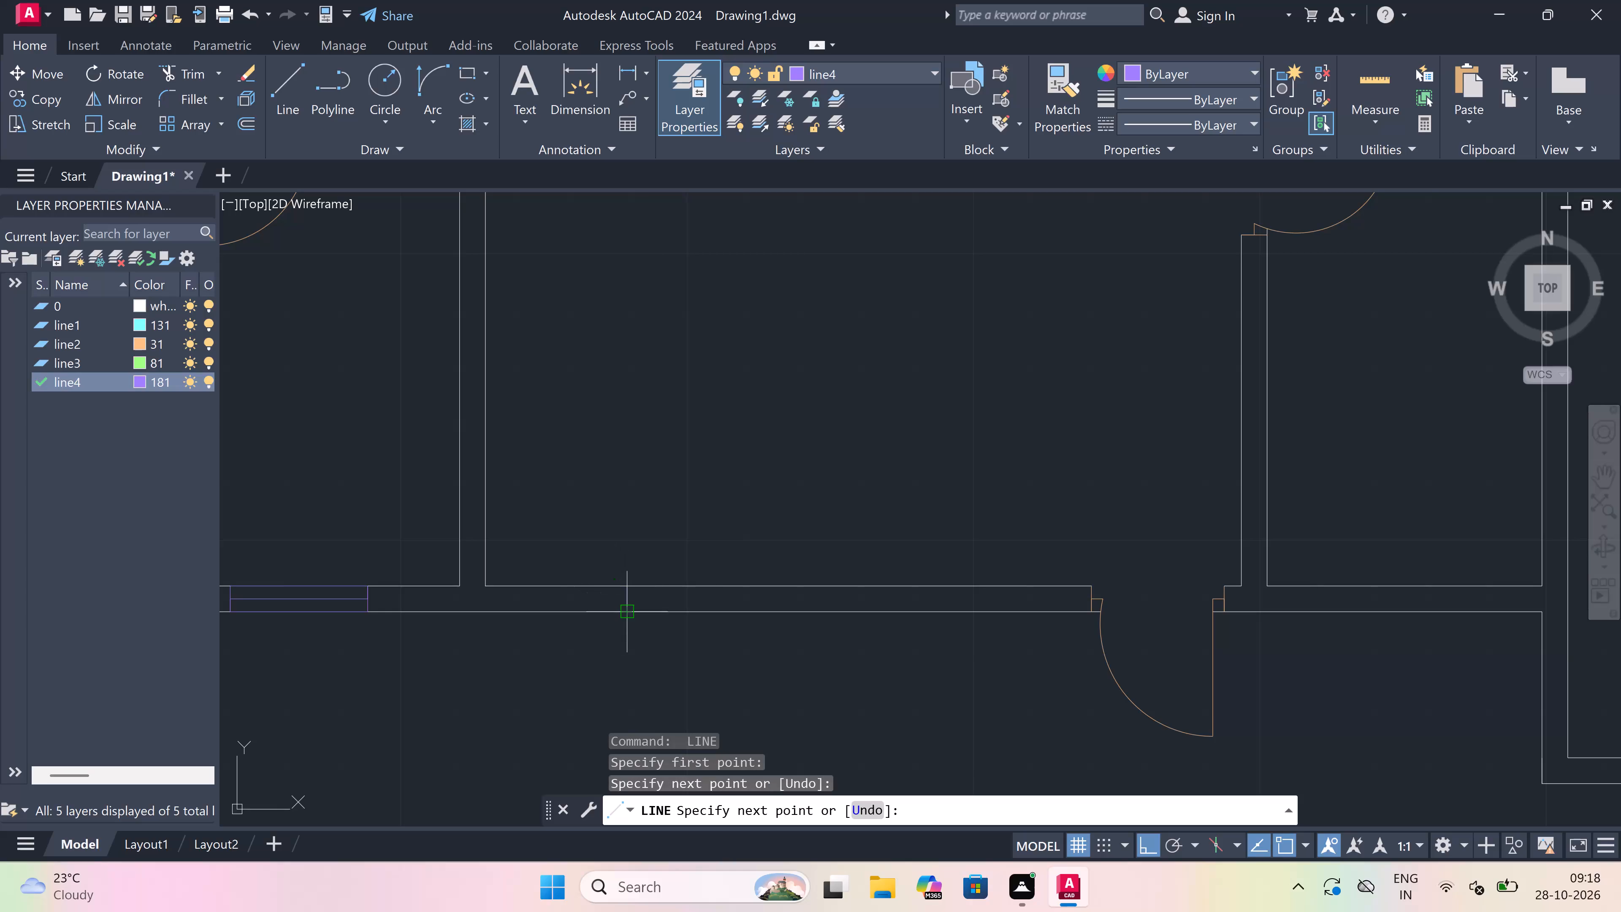
pyautogui.moveTo(627, 595); pyautogui.dragTo(686, 584)
pyautogui.write("5'")
pyautogui.press('space')
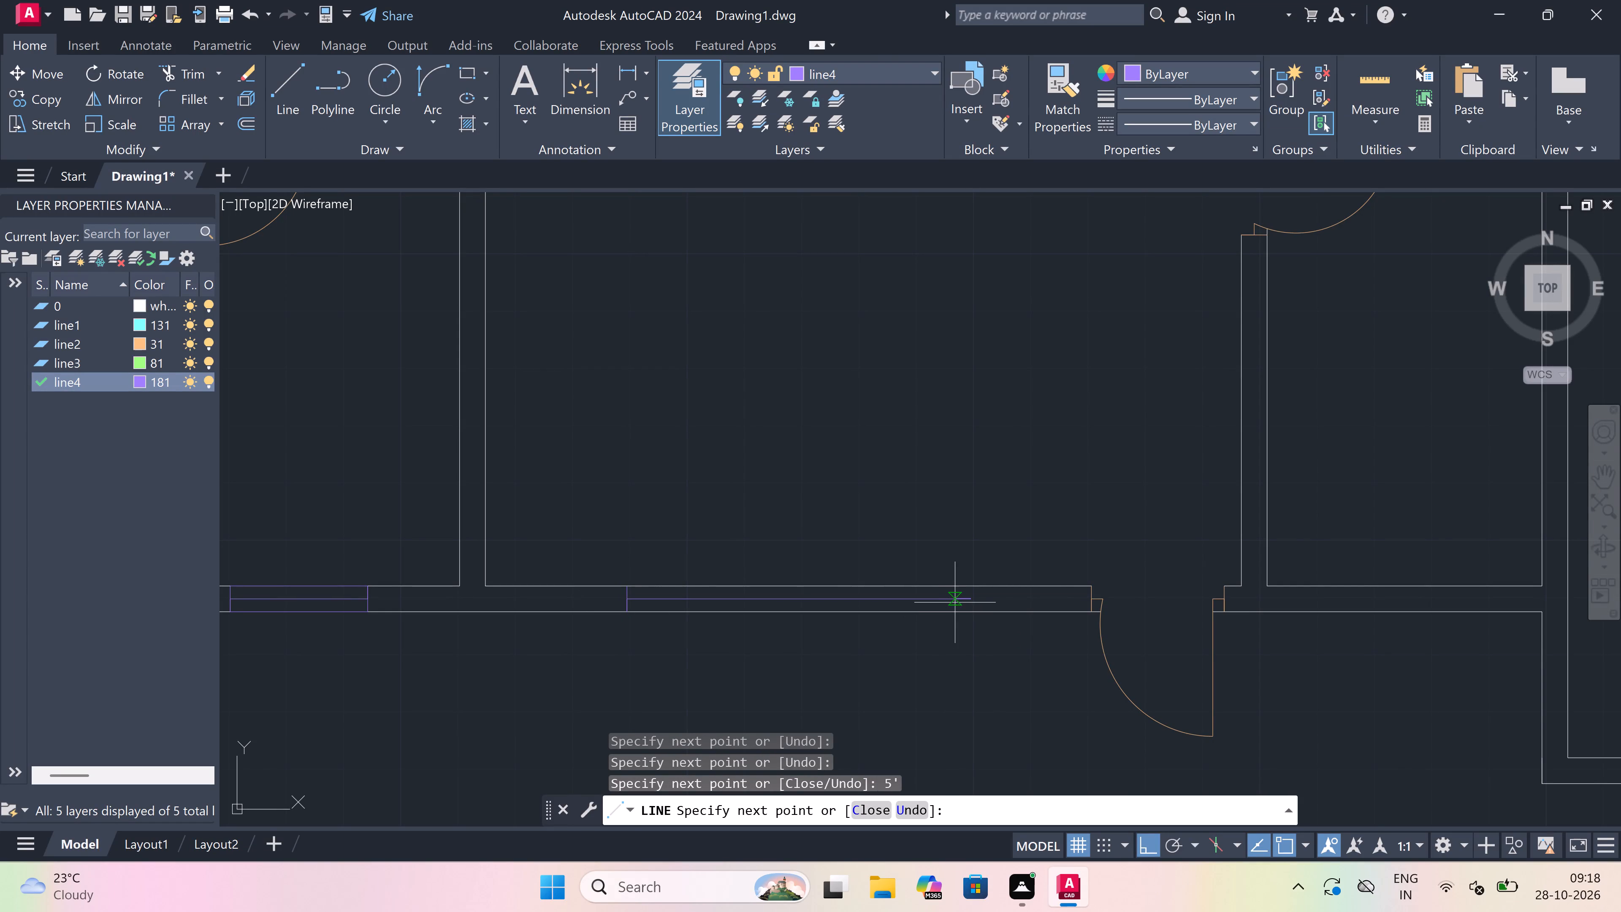
pyautogui.scroll(2, 955, 603)
pyautogui.click(989, 558)
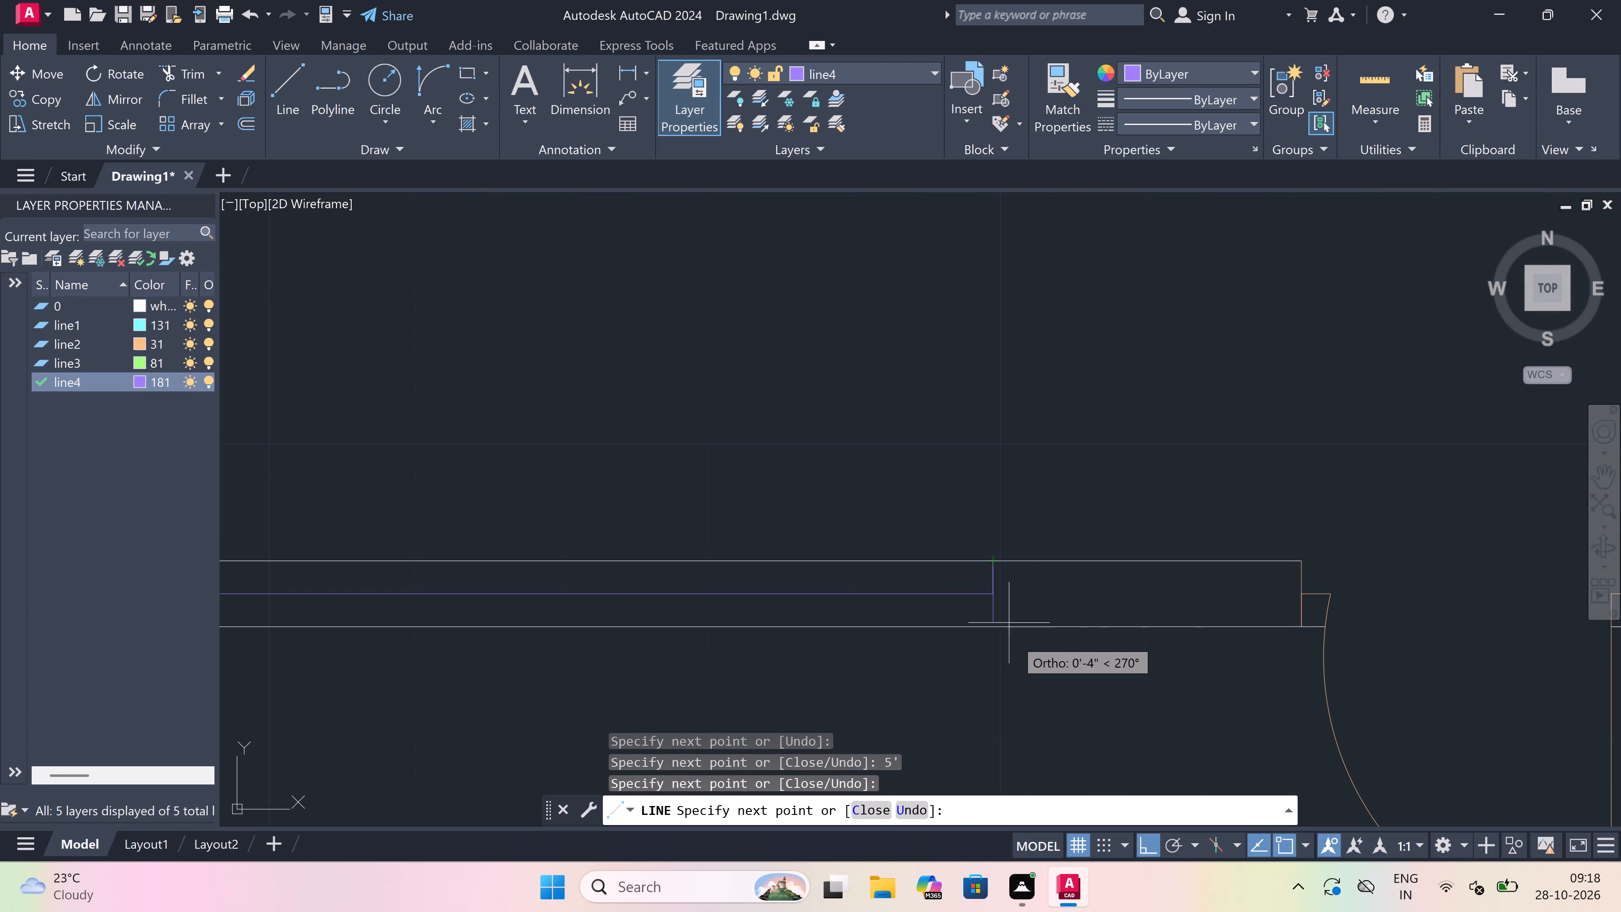
pyautogui.click(995, 629)
pyautogui.press('Escape')
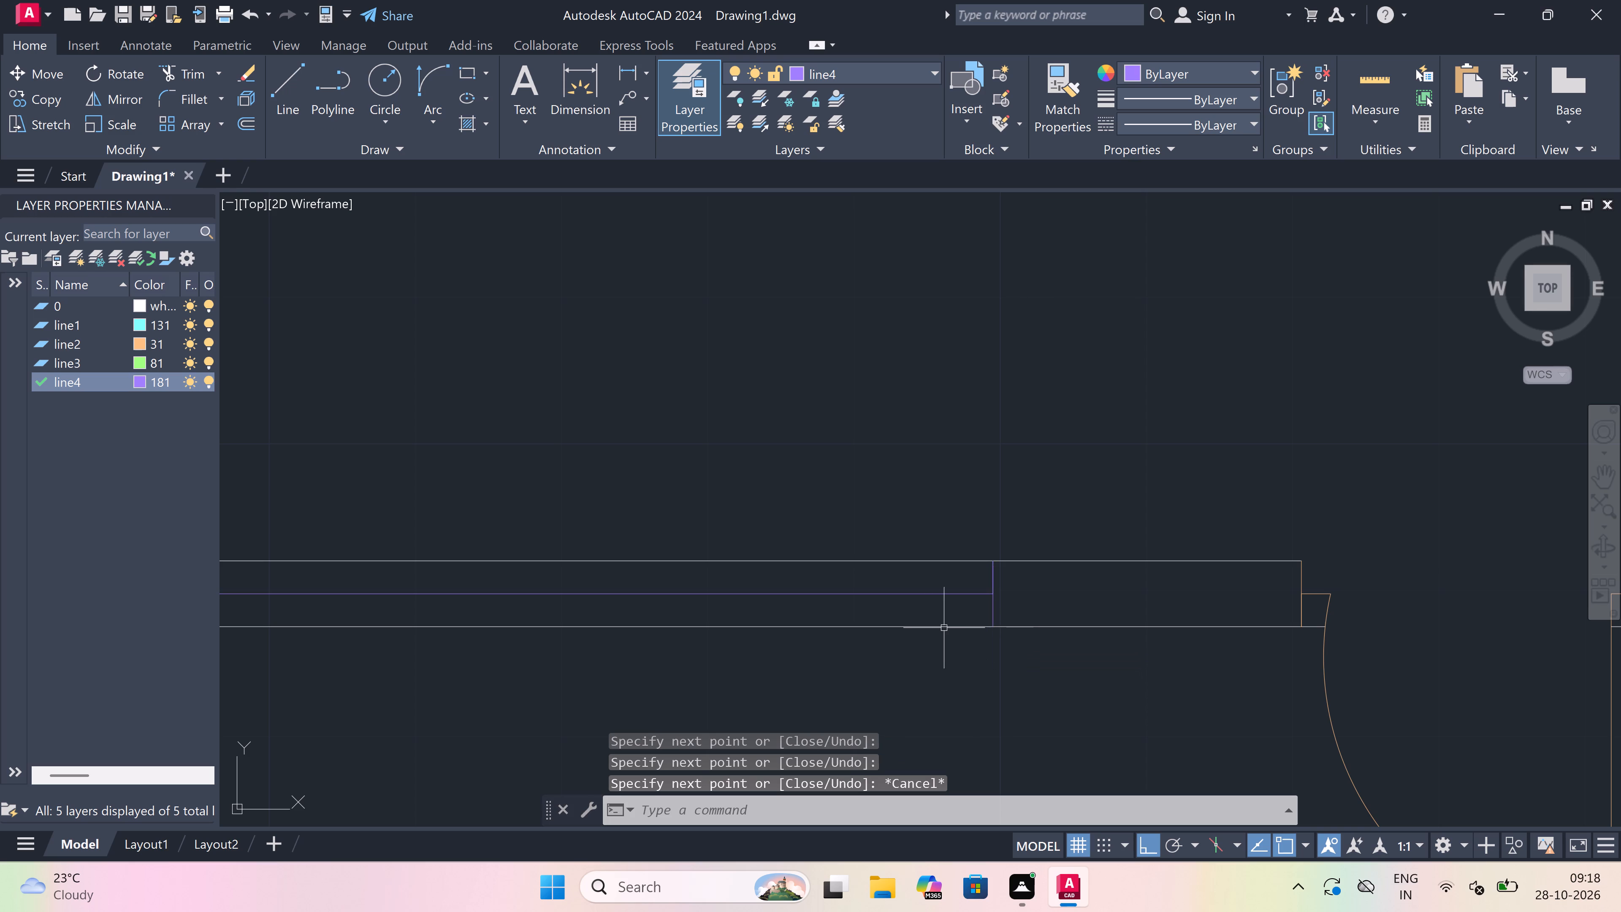
# Trim both wall lines between the end lines of the middle room's 5' south window.
pyautogui.press('t')
pyautogui.press('r')
pyautogui.press('space')
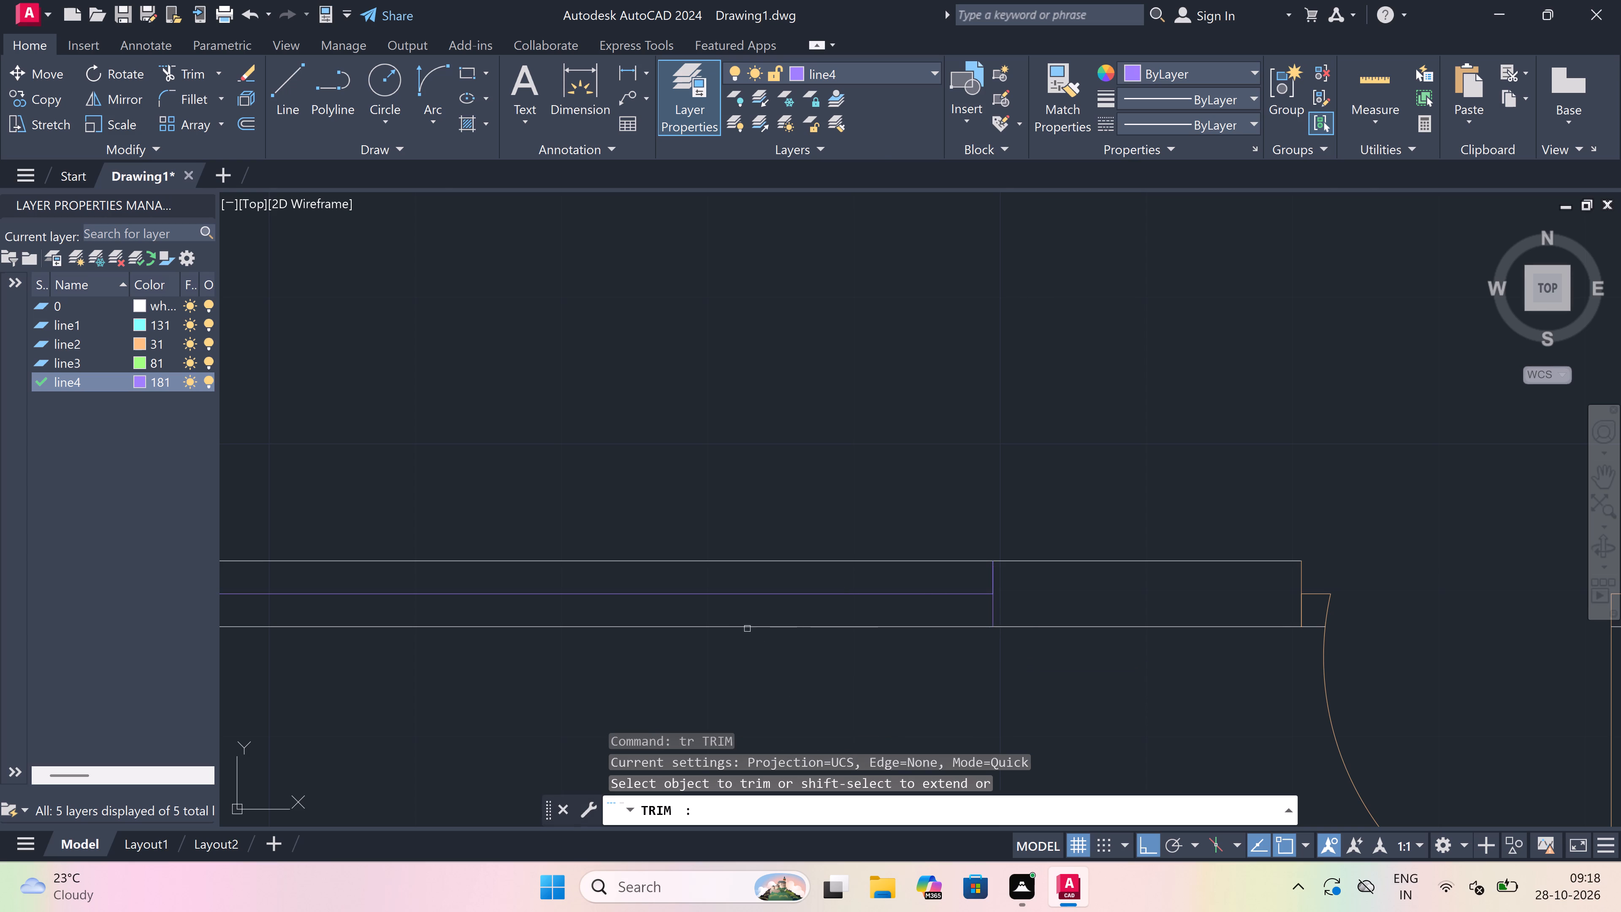
pyautogui.scroll(-2, 735, 622)
pyautogui.click(725, 625)
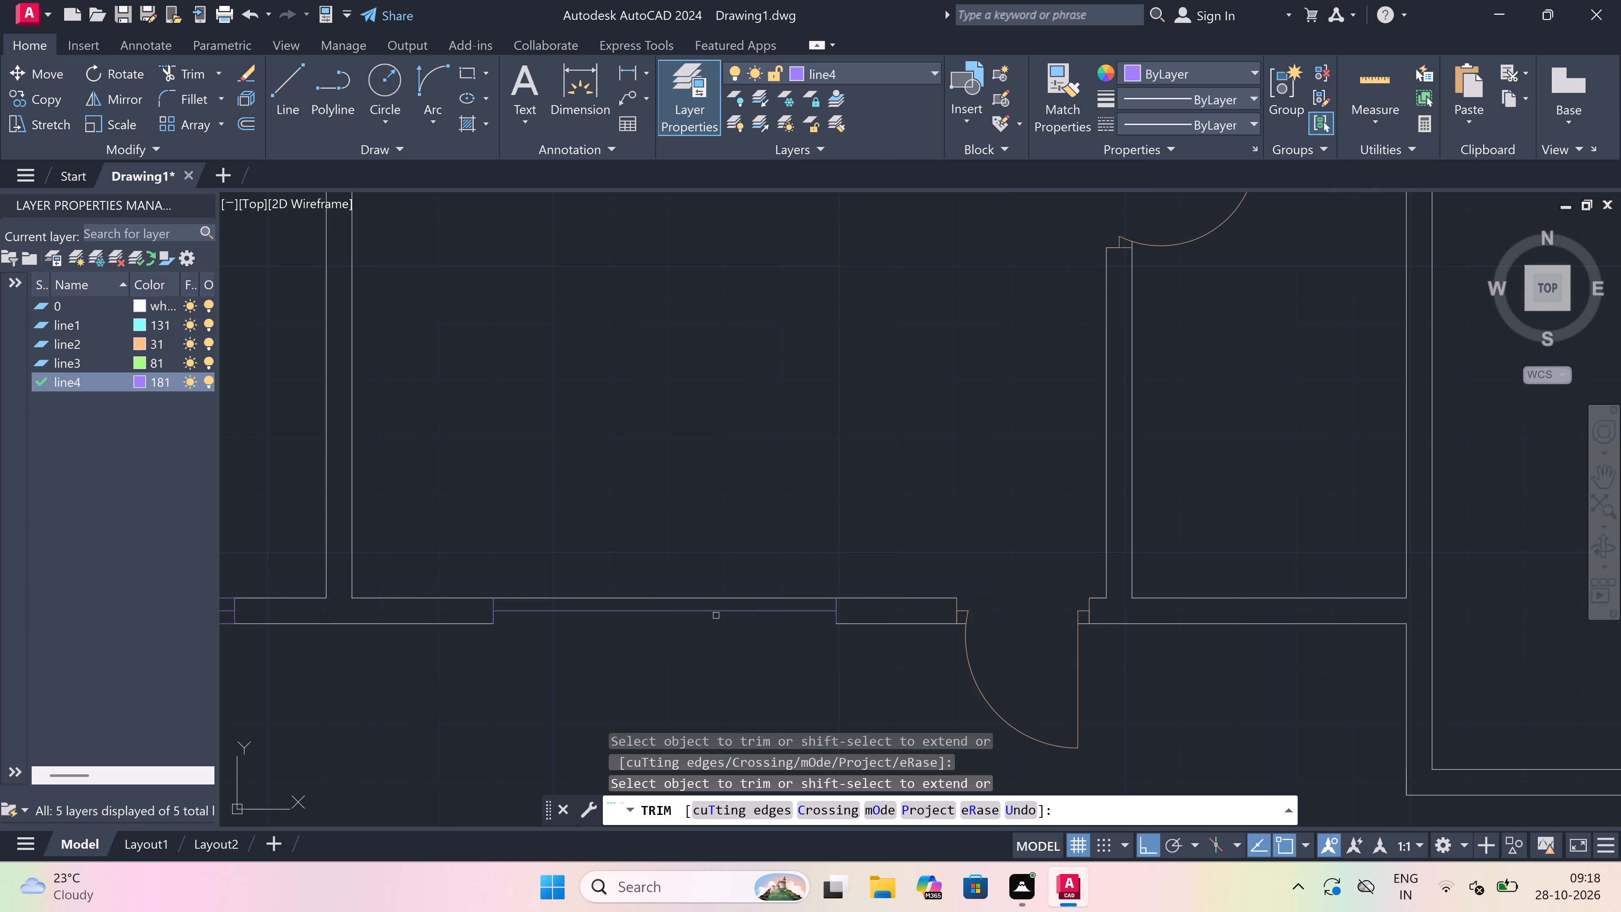
pyautogui.click(705, 600)
pyautogui.press('Escape')
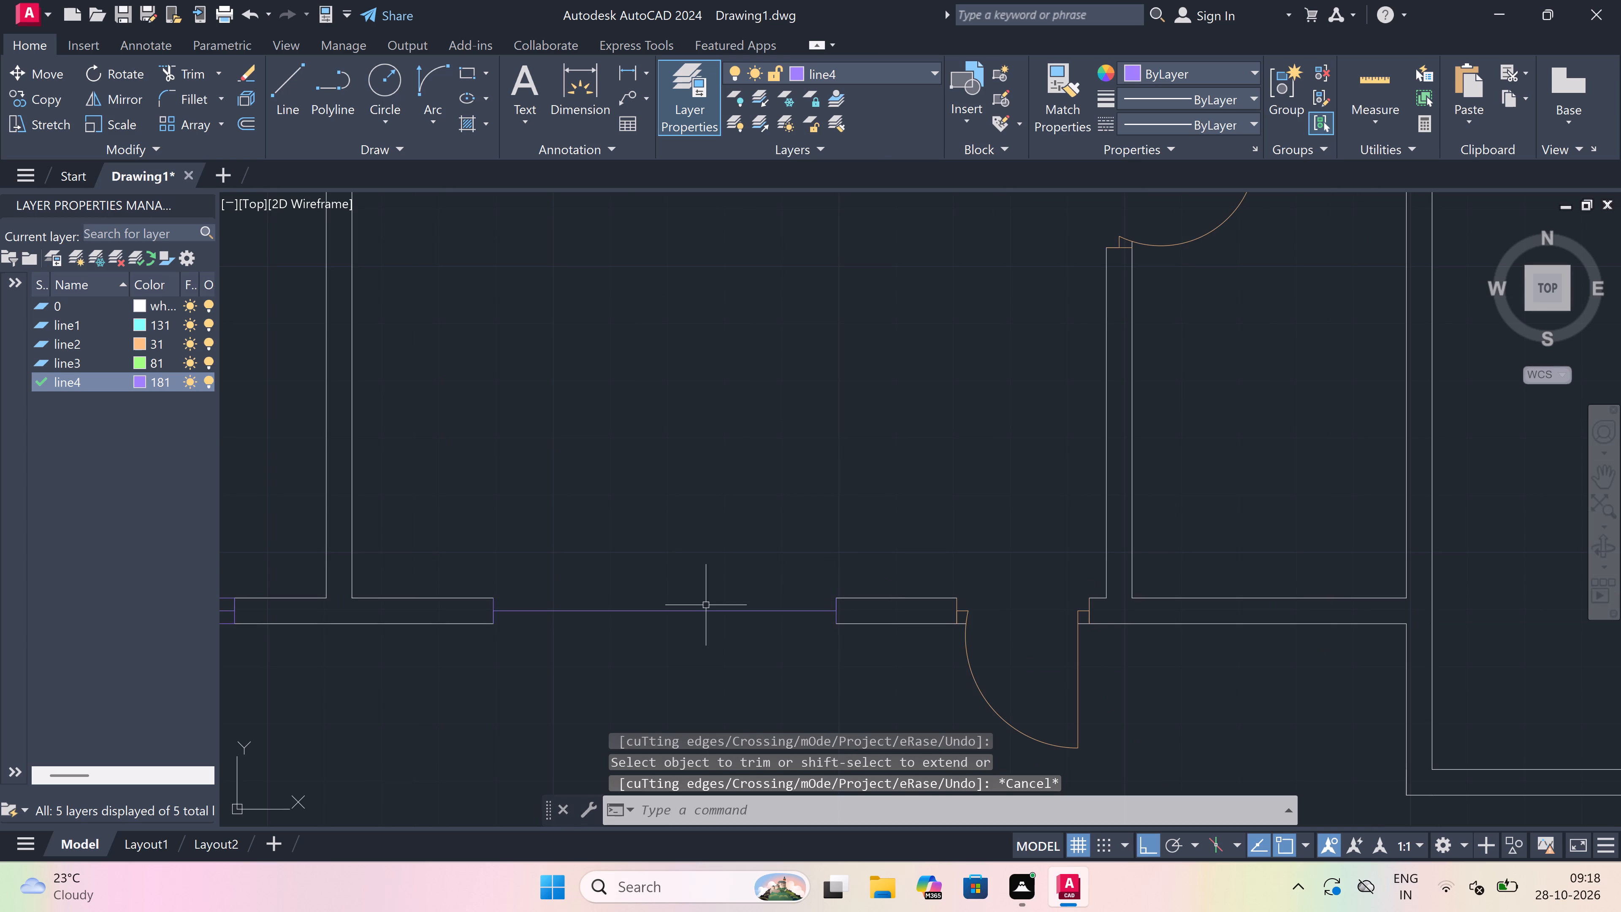
# Draw inner and outer face lines joining the two end lines of the middle room's 5' south window.
pyautogui.write('l')
pyautogui.press('space')
pyautogui.scroll(1, 617, 594)
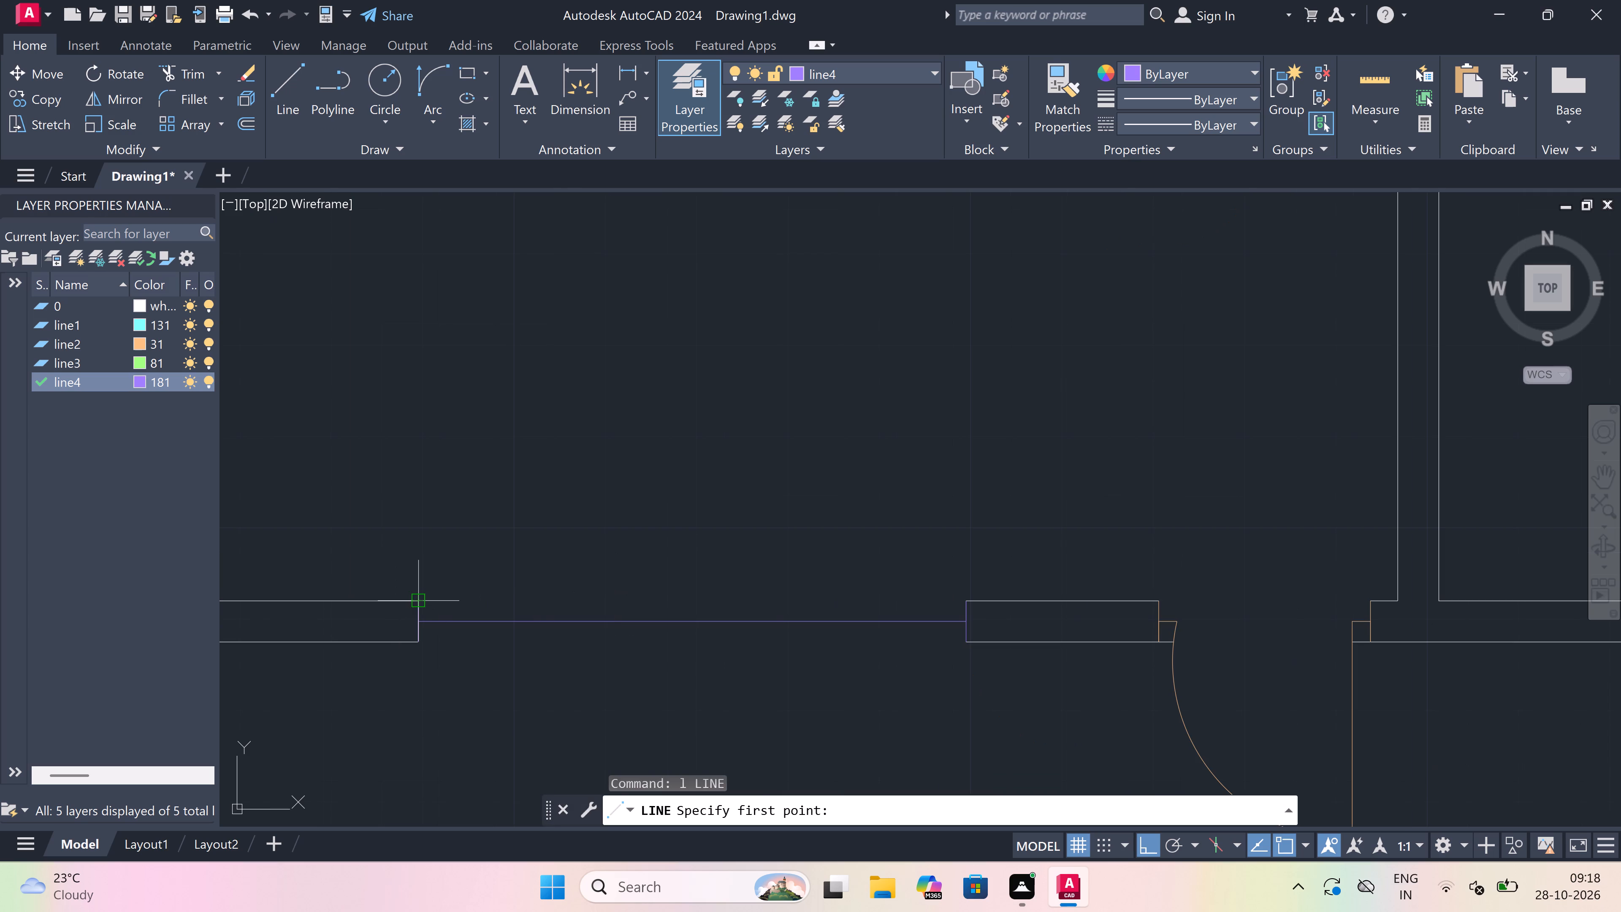
pyautogui.click(418, 600)
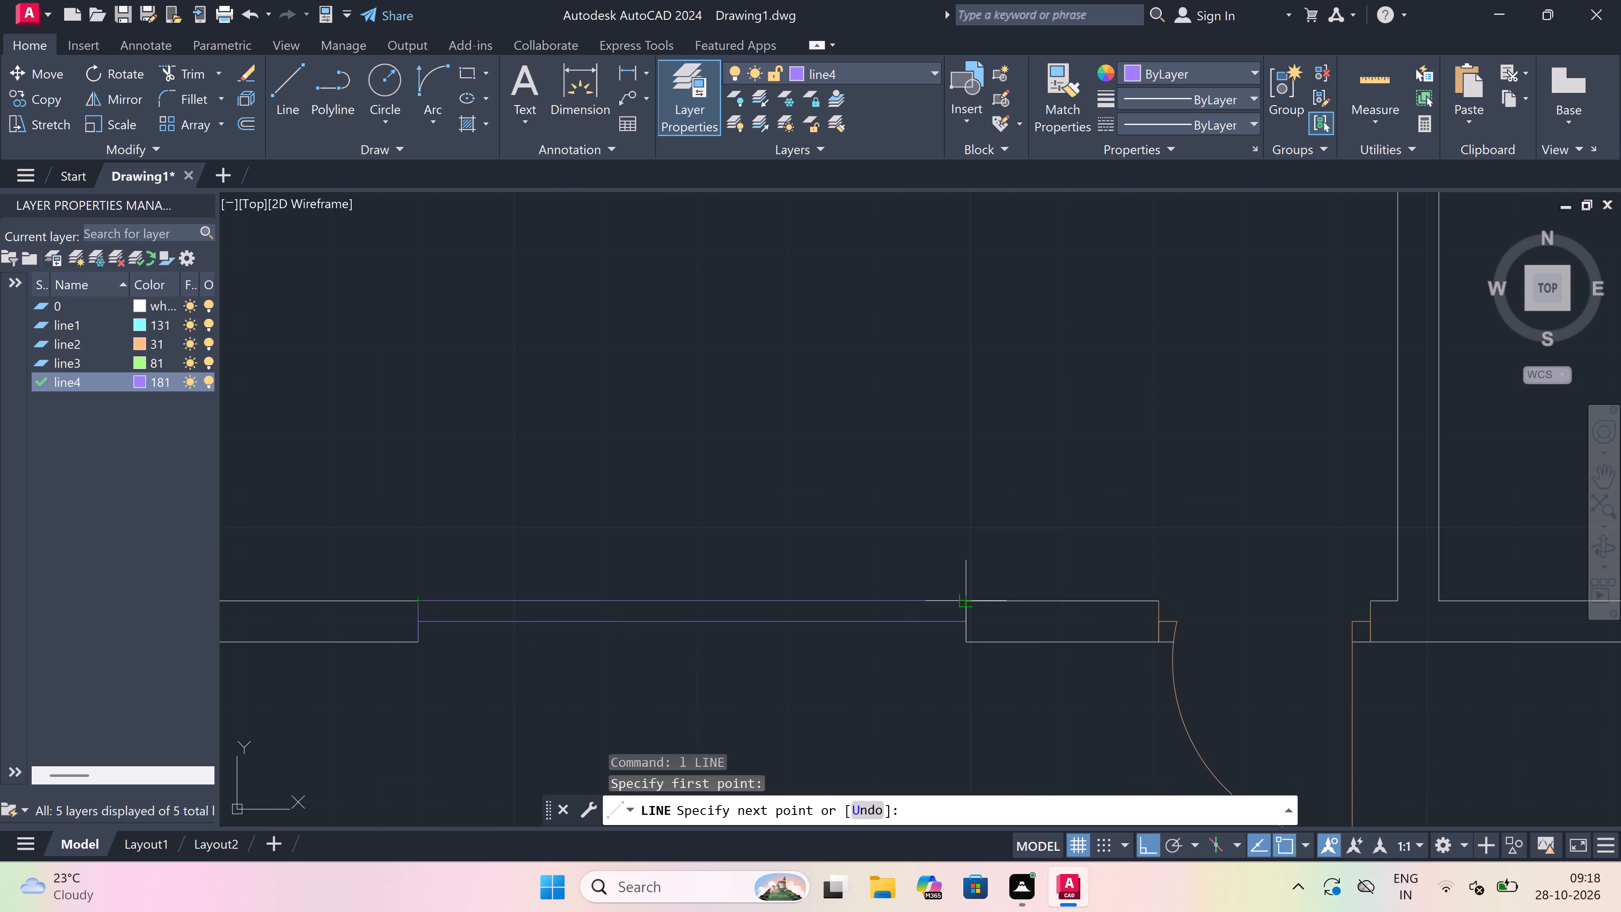
pyautogui.click(964, 600)
pyautogui.press('Escape')
pyautogui.press('space')
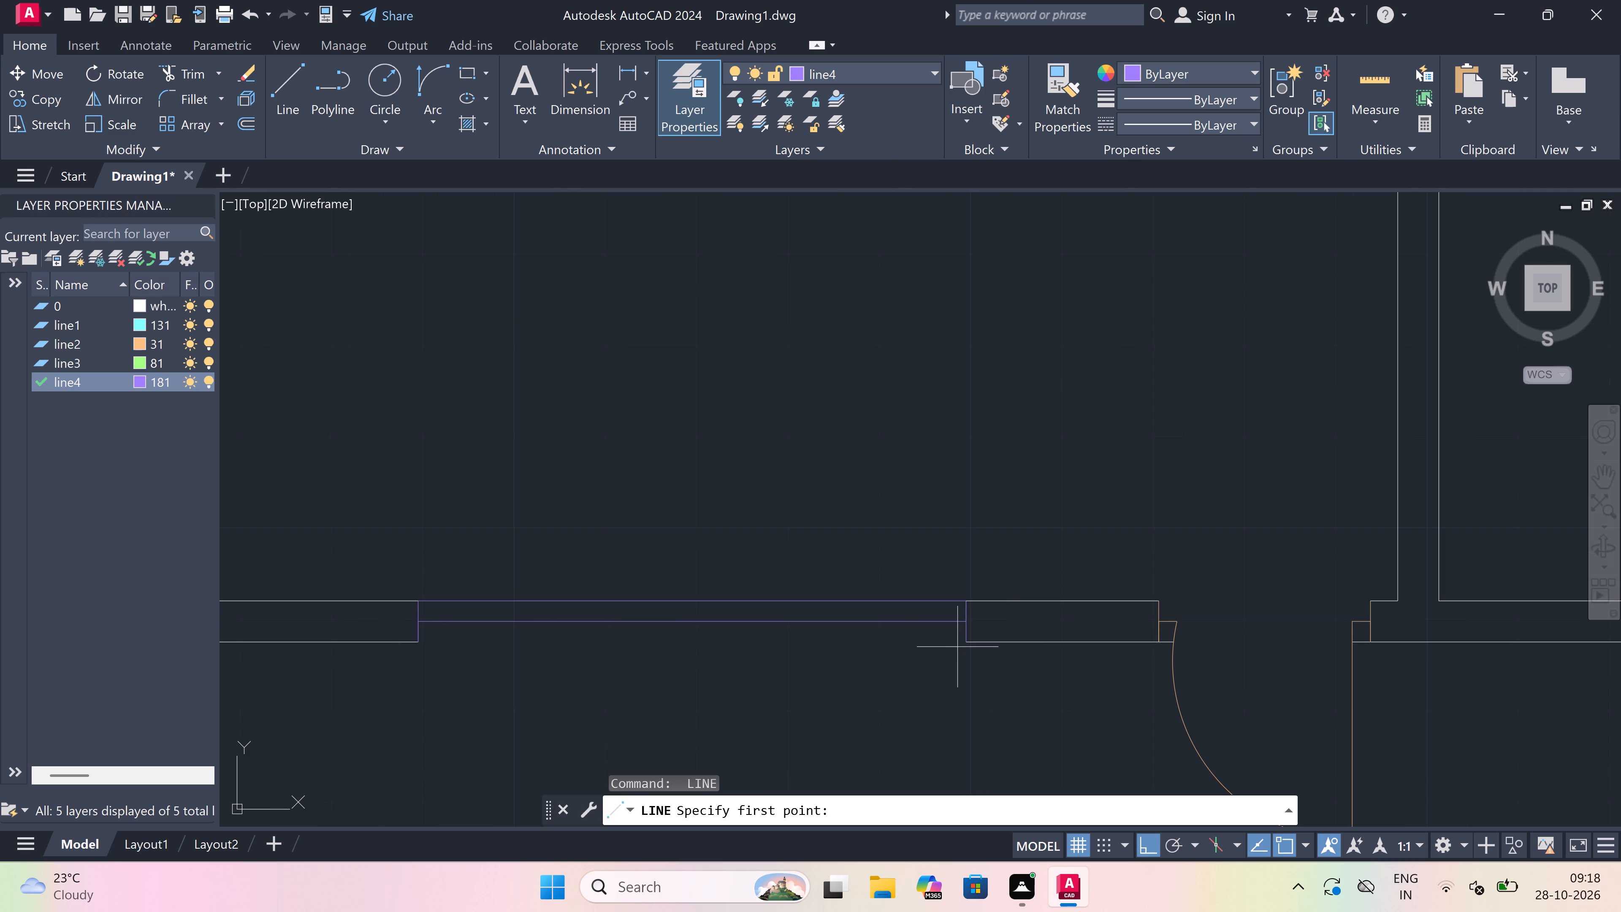
pyautogui.moveTo(961, 640); pyautogui.dragTo(891, 639)
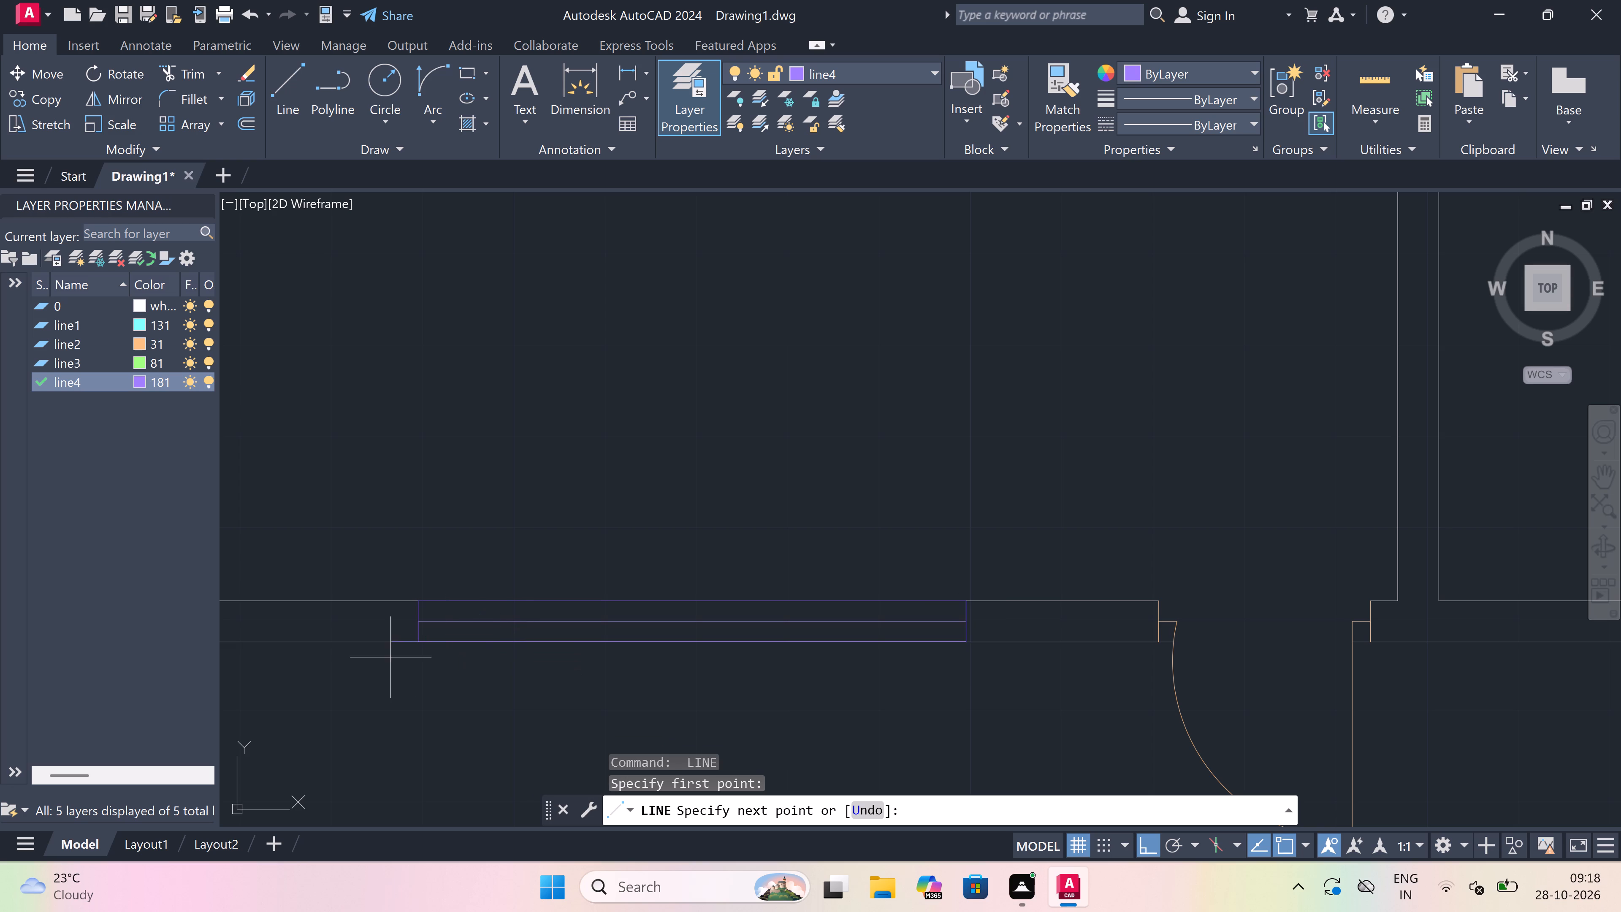
pyautogui.click(421, 638)
pyautogui.press('Escape')
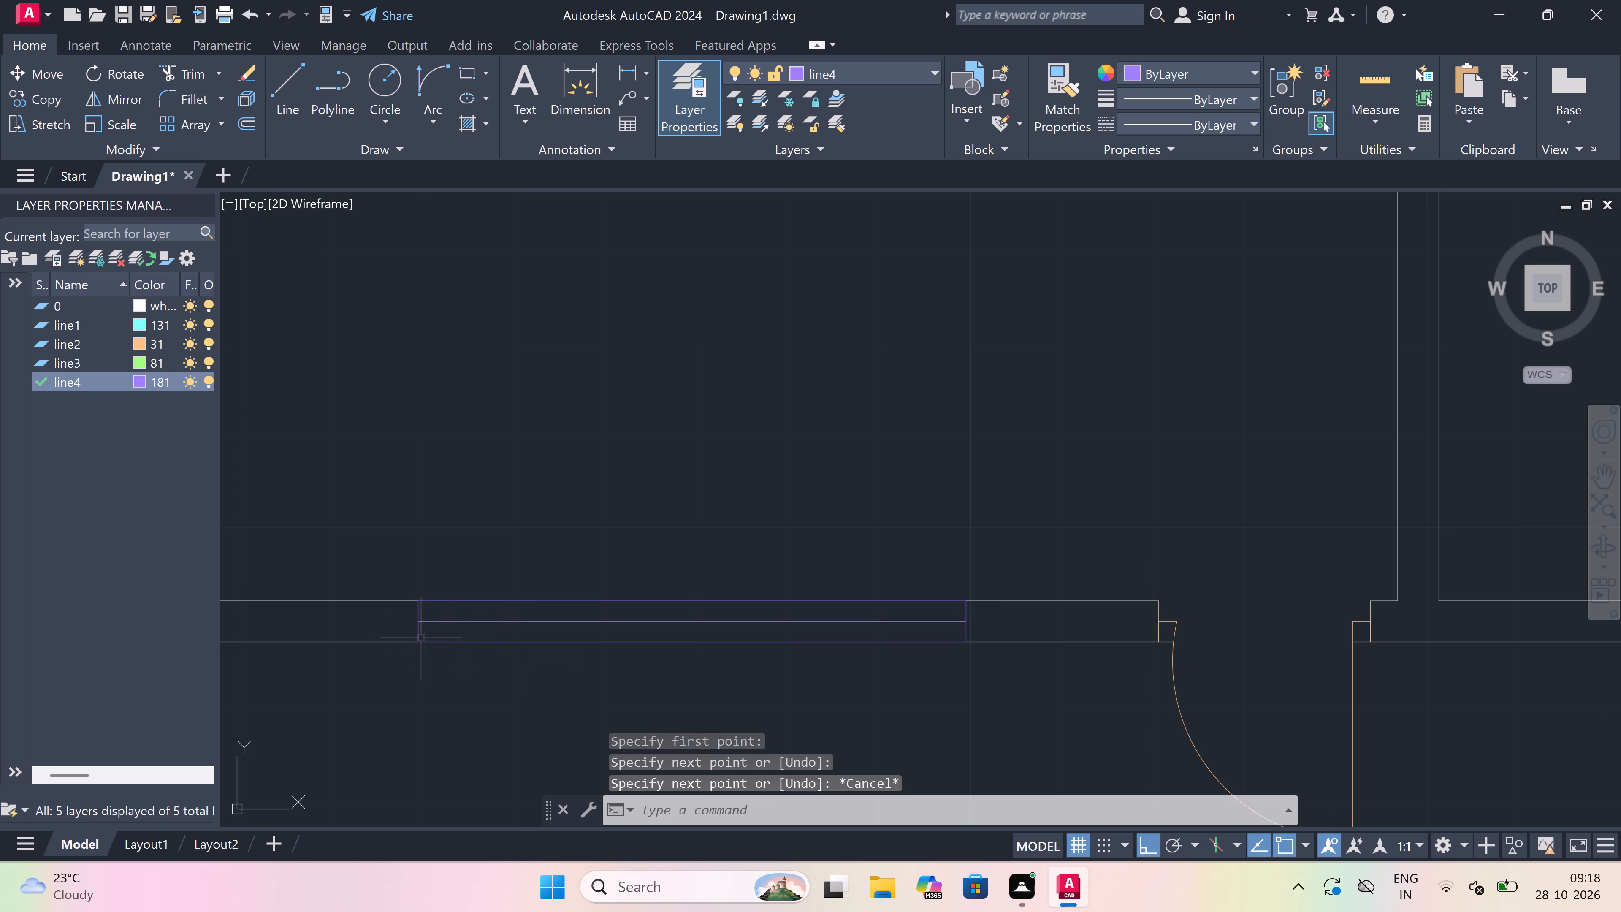
# Draw a 2' window in the south wall of the small room east of the middle room, with a mid-wall line between two end lines.
pyautogui.scroll(-7, 514, 560)
pyautogui.scroll(3, 569, 551)
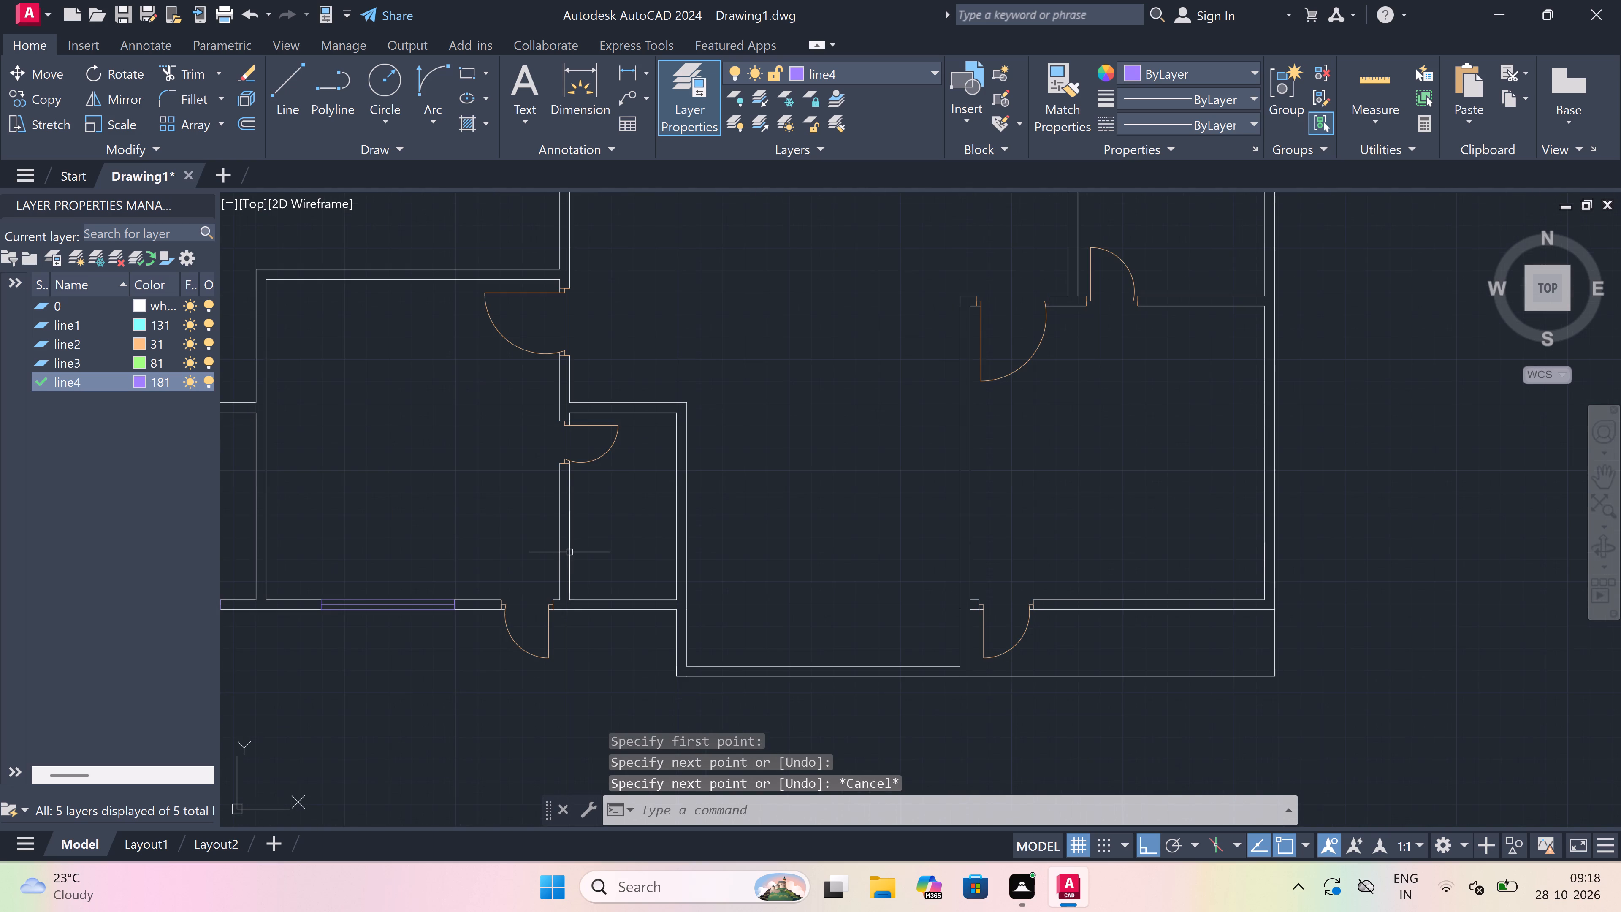
pyautogui.scroll(3, 597, 601)
pyautogui.press('space')
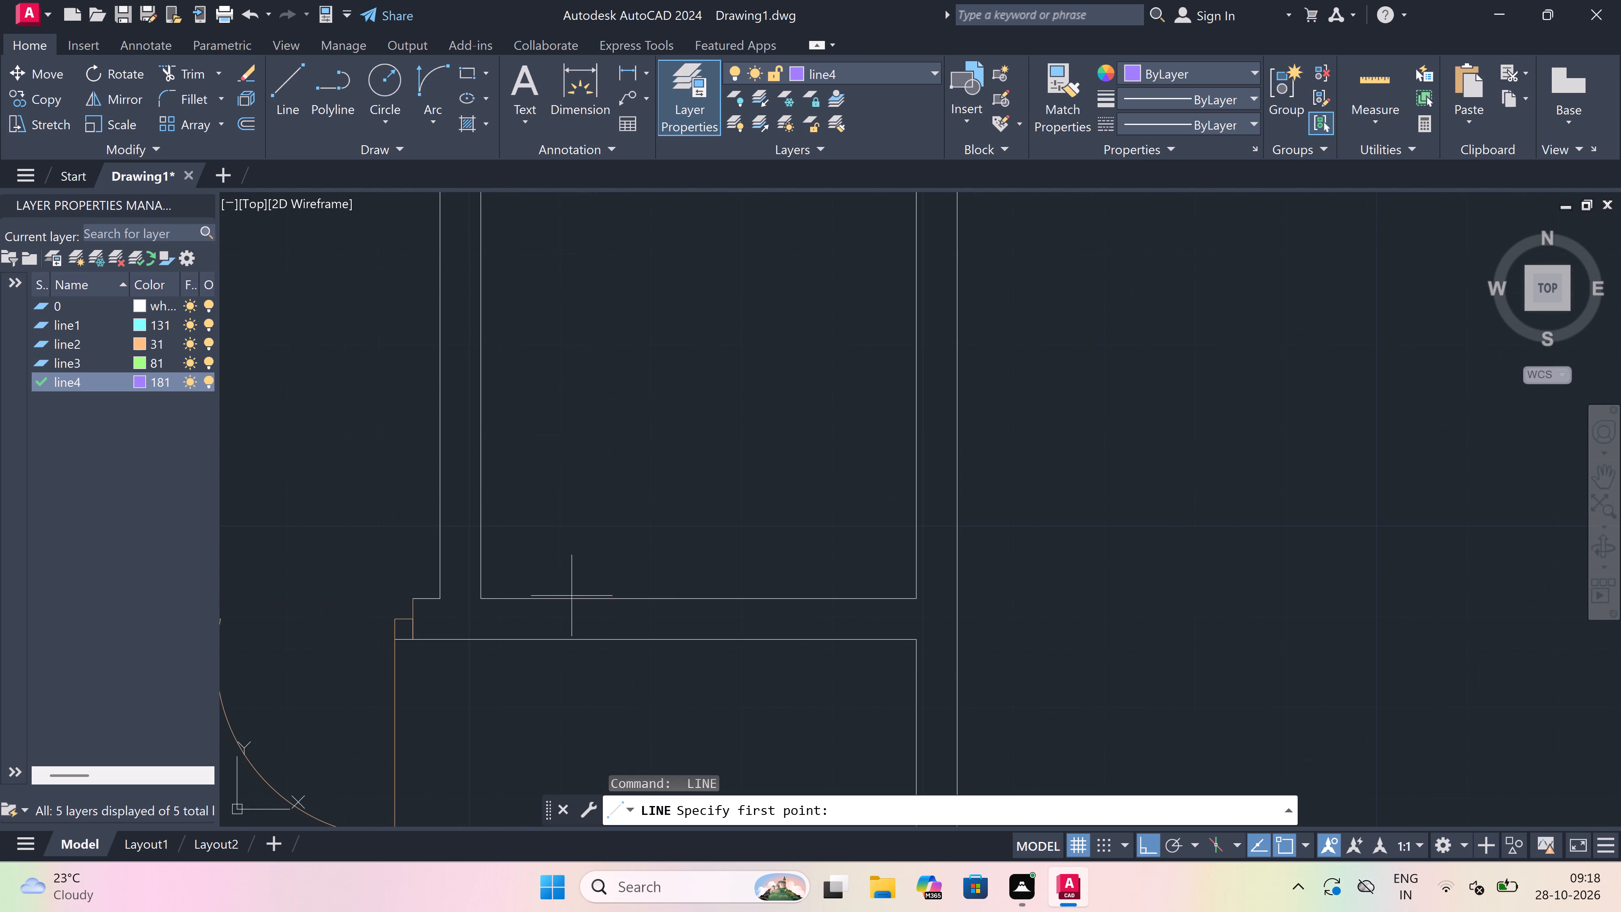
pyautogui.moveTo(564, 597); pyautogui.dragTo(564, 604)
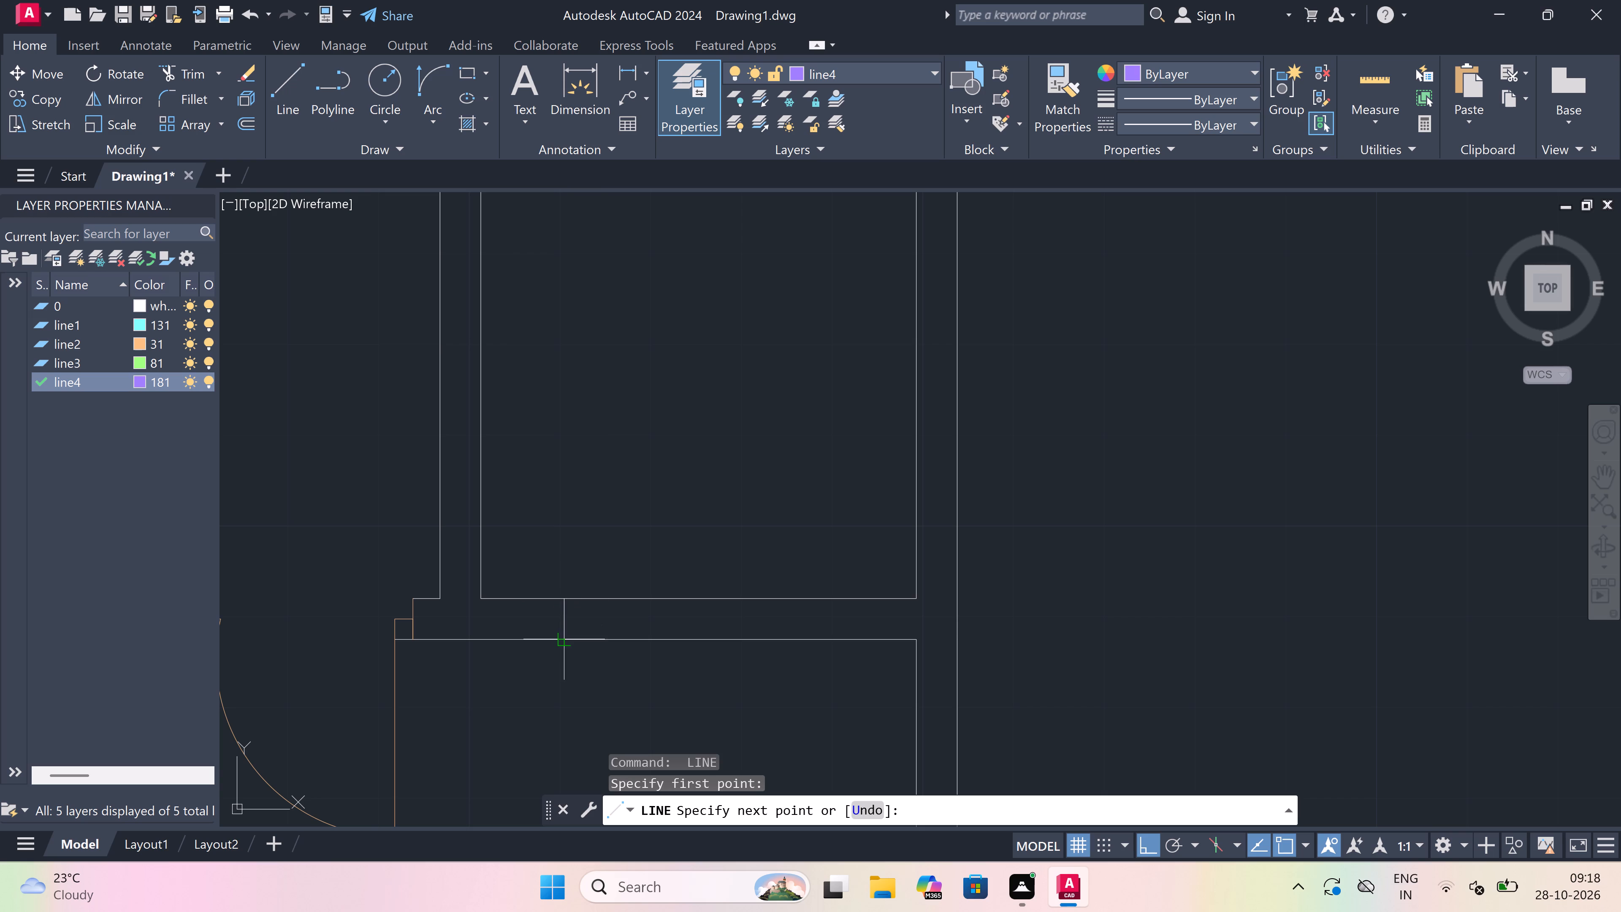
pyautogui.moveTo(559, 637); pyautogui.dragTo(559, 619)
pyautogui.moveTo(559, 616); pyautogui.dragTo(592, 616)
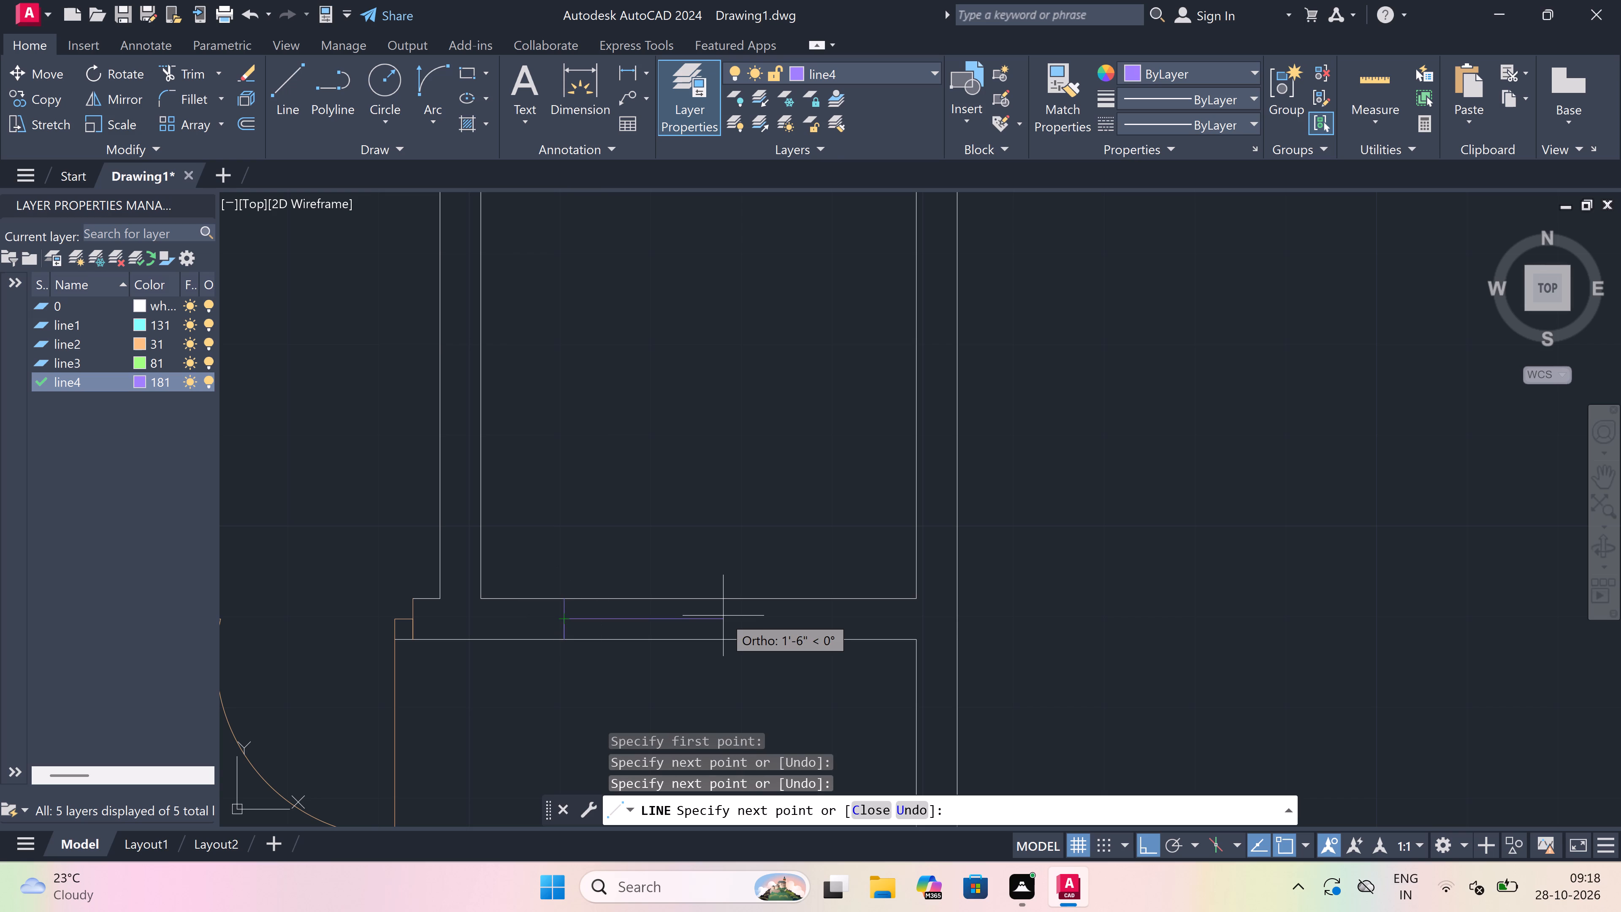
pyautogui.write("2'")
pyautogui.press('space')
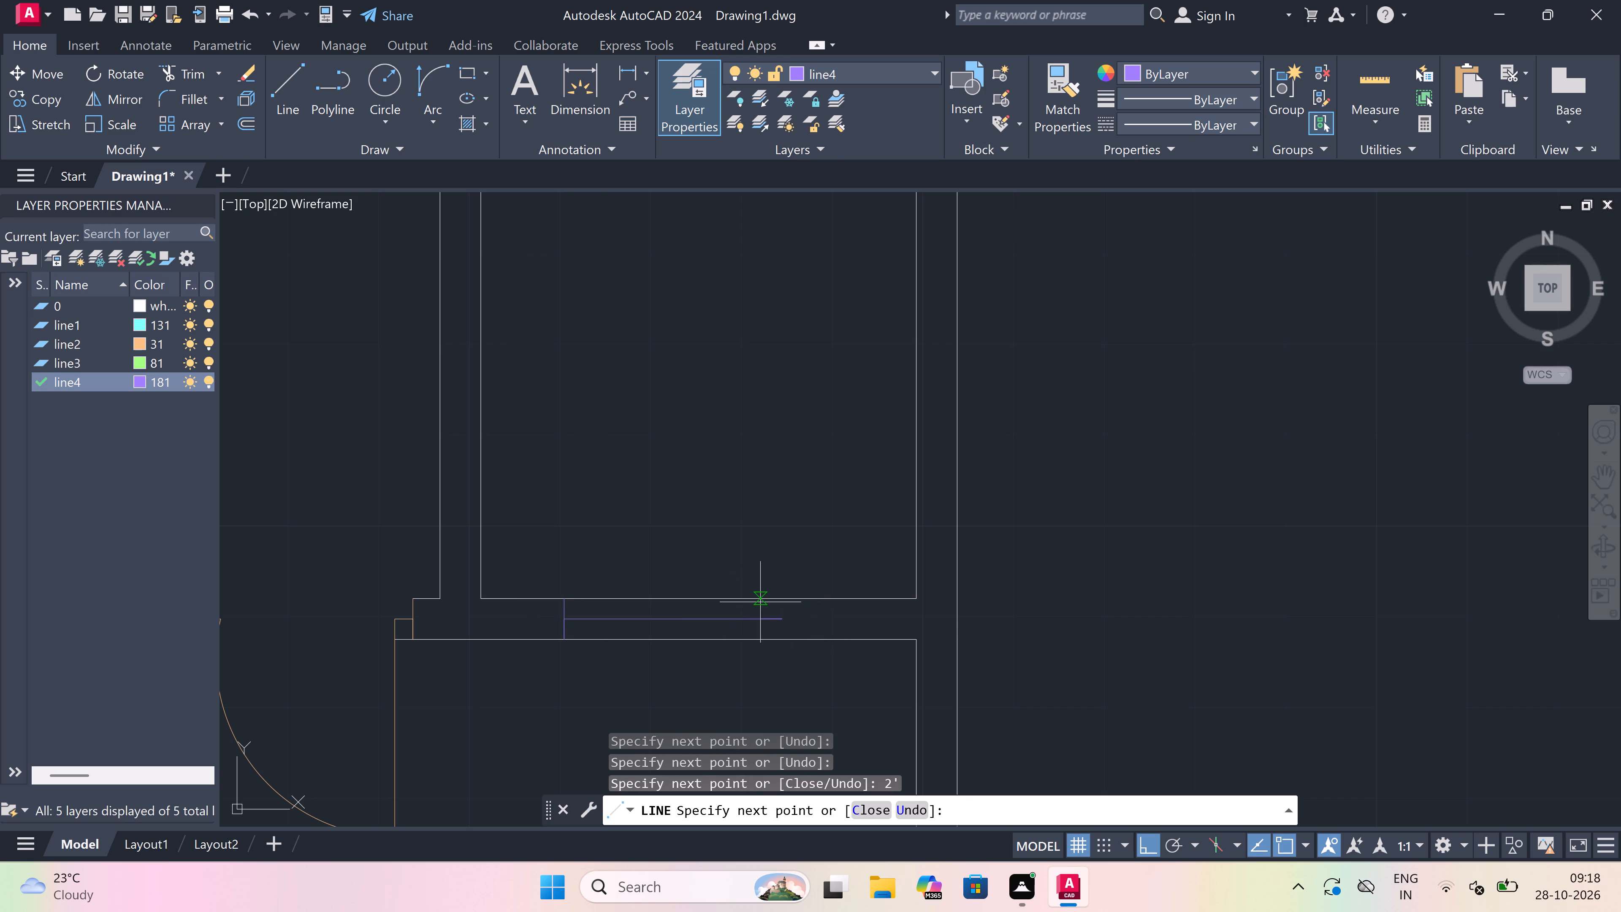
pyautogui.moveTo(781, 603); pyautogui.dragTo(781, 606)
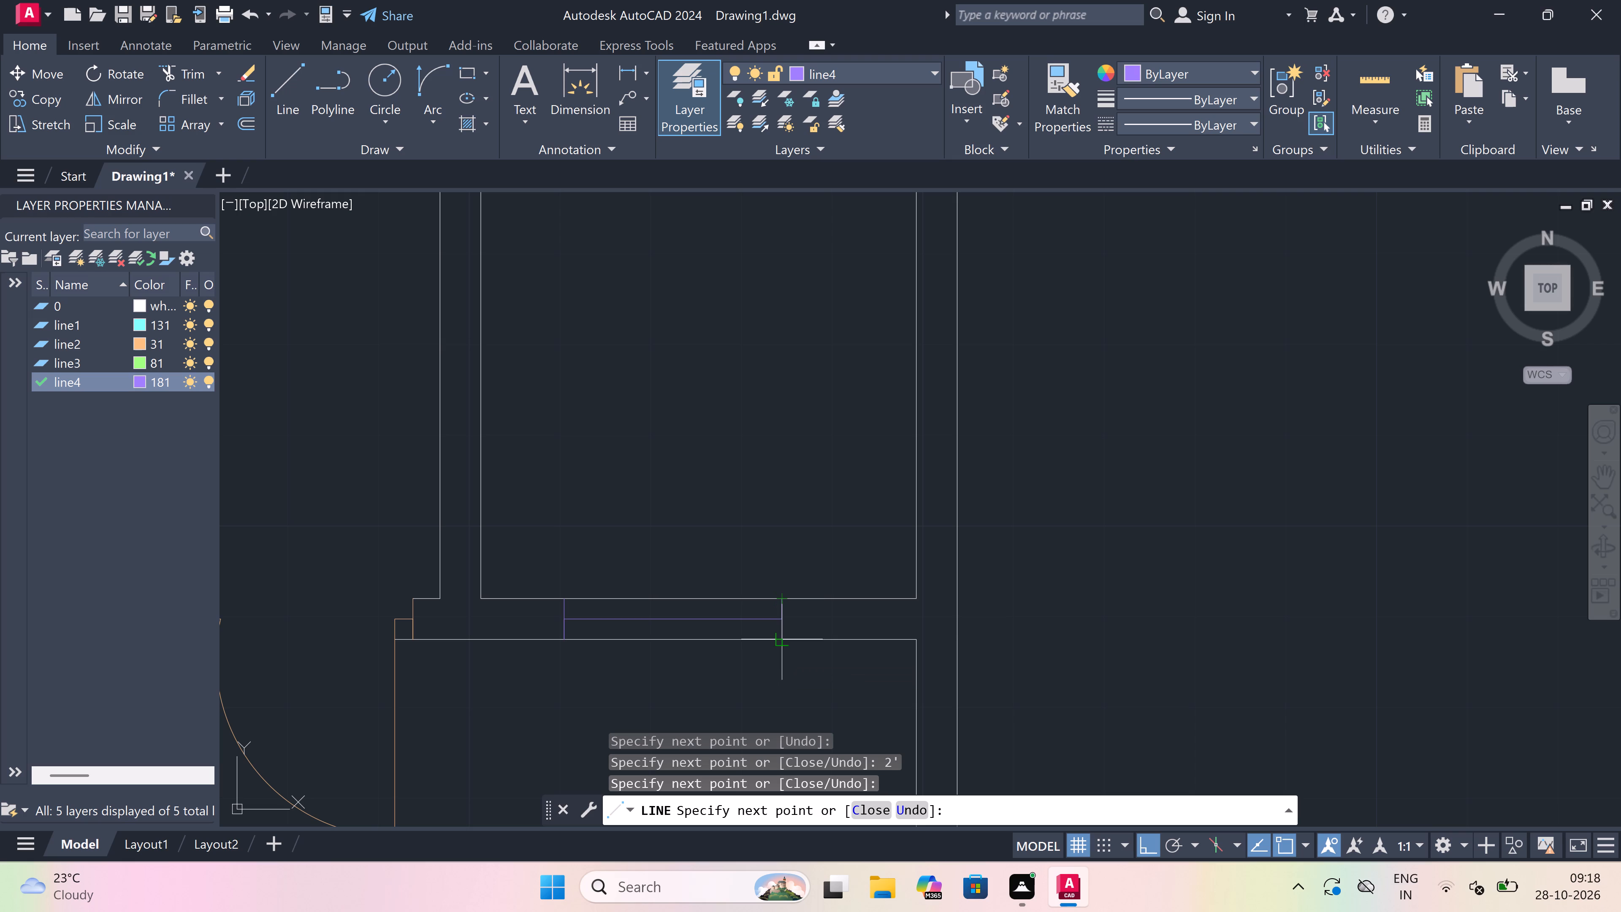
pyautogui.click(780, 643)
pyautogui.press('Escape')
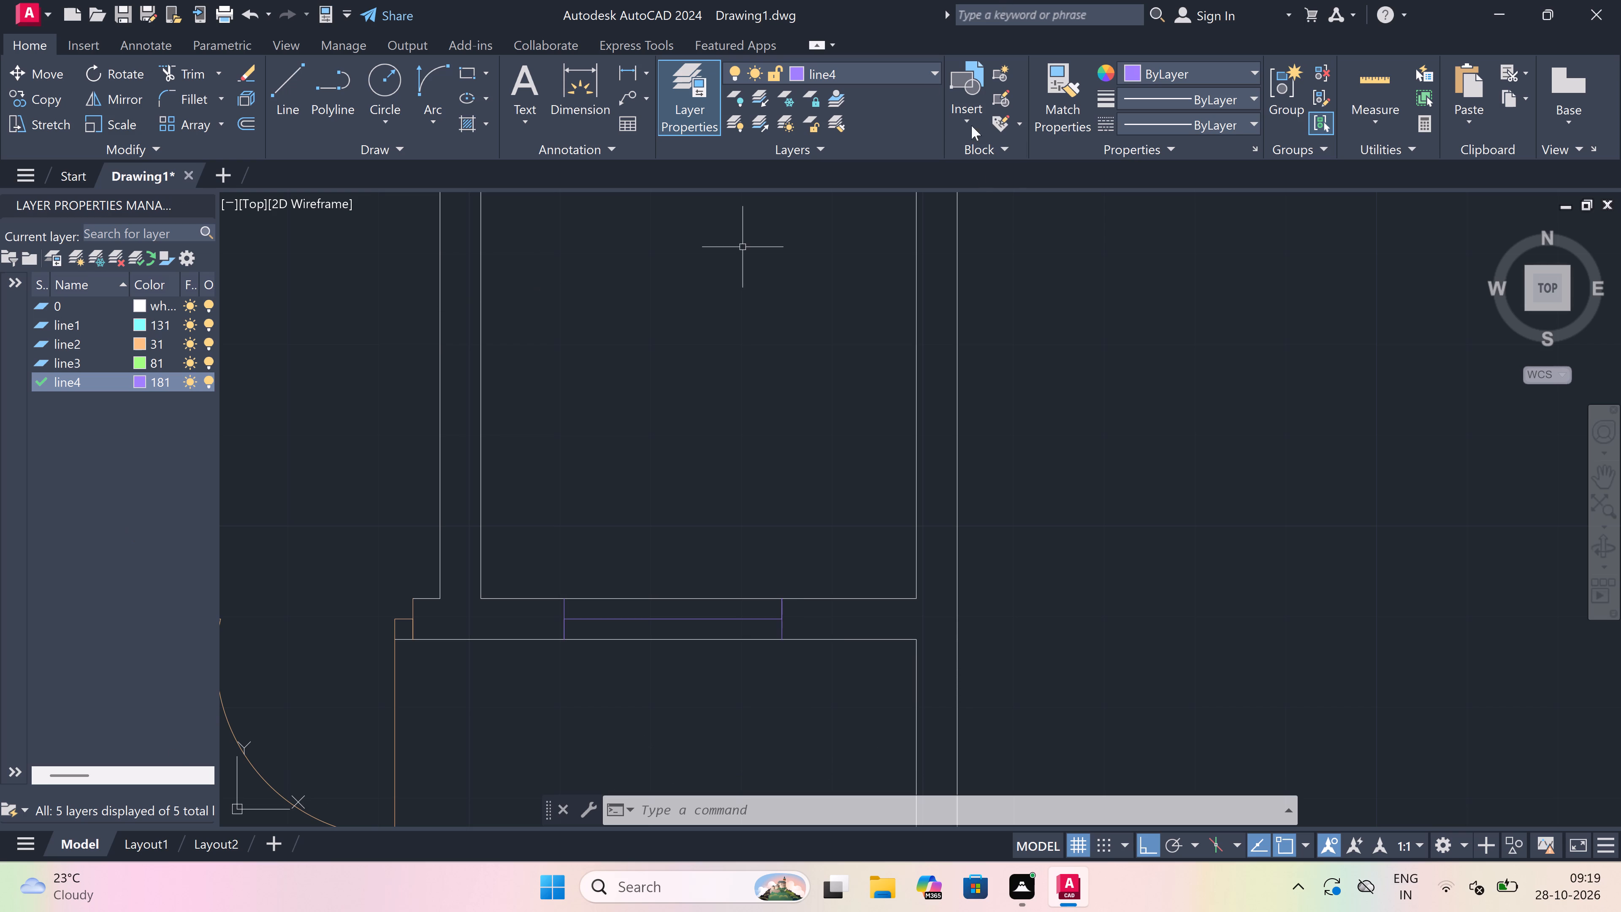
# Trim both wall lines between the end lines of the 2' south window in the small room east of the middle room.
pyautogui.scroll(-2, 835, 378)
pyautogui.scroll(2, 772, 472)
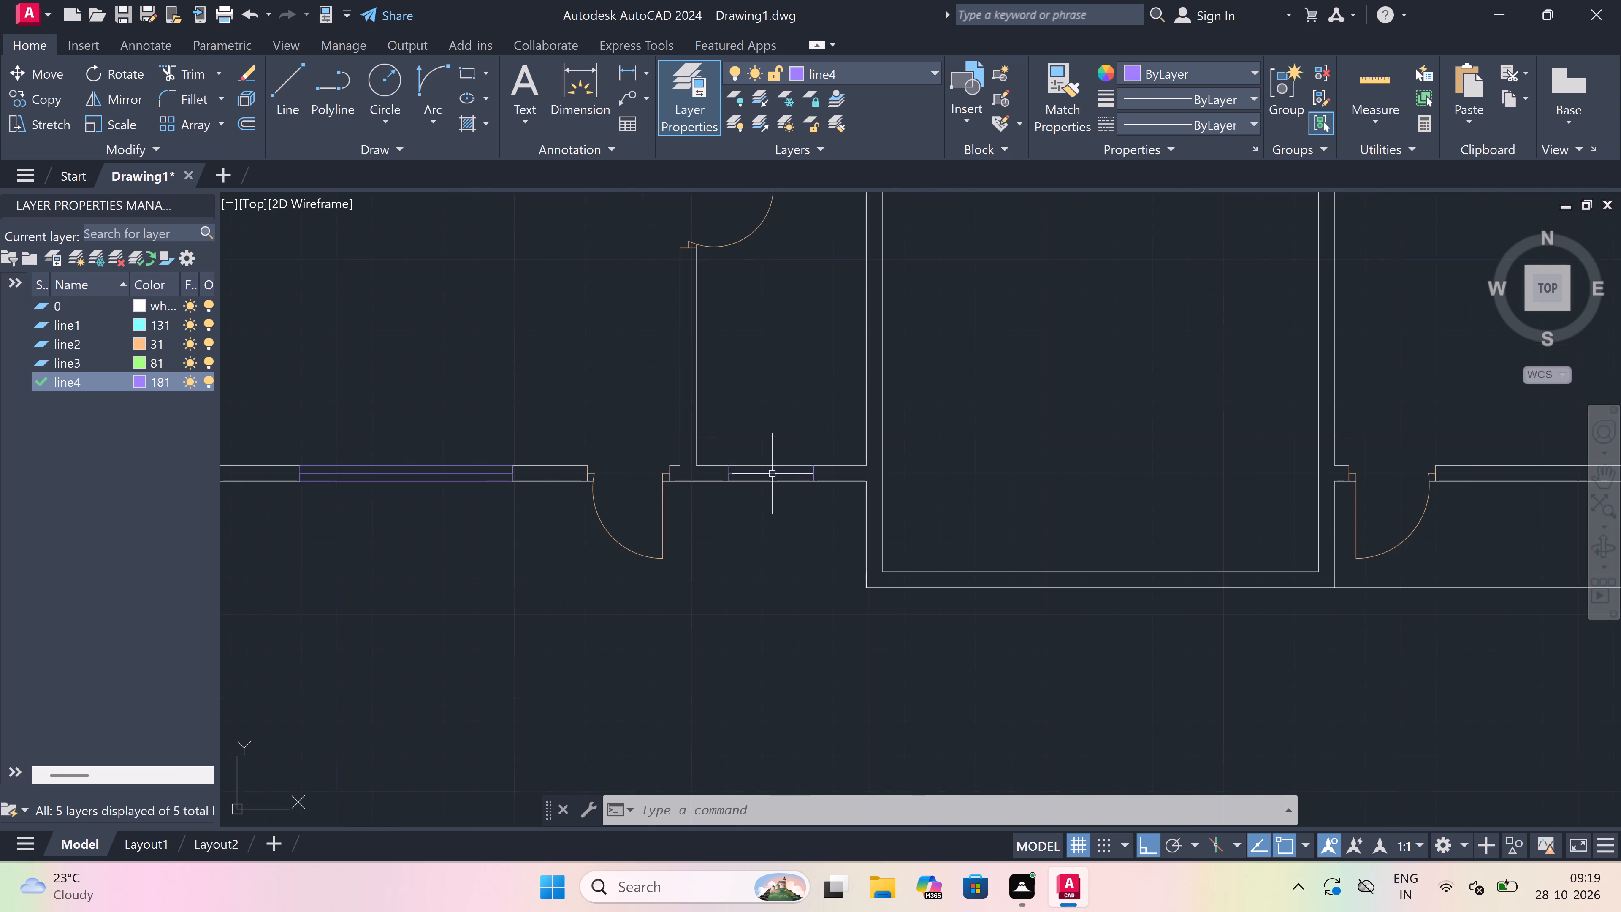
pyautogui.scroll(1, 768, 430)
pyautogui.write('tr')
pyautogui.press('space')
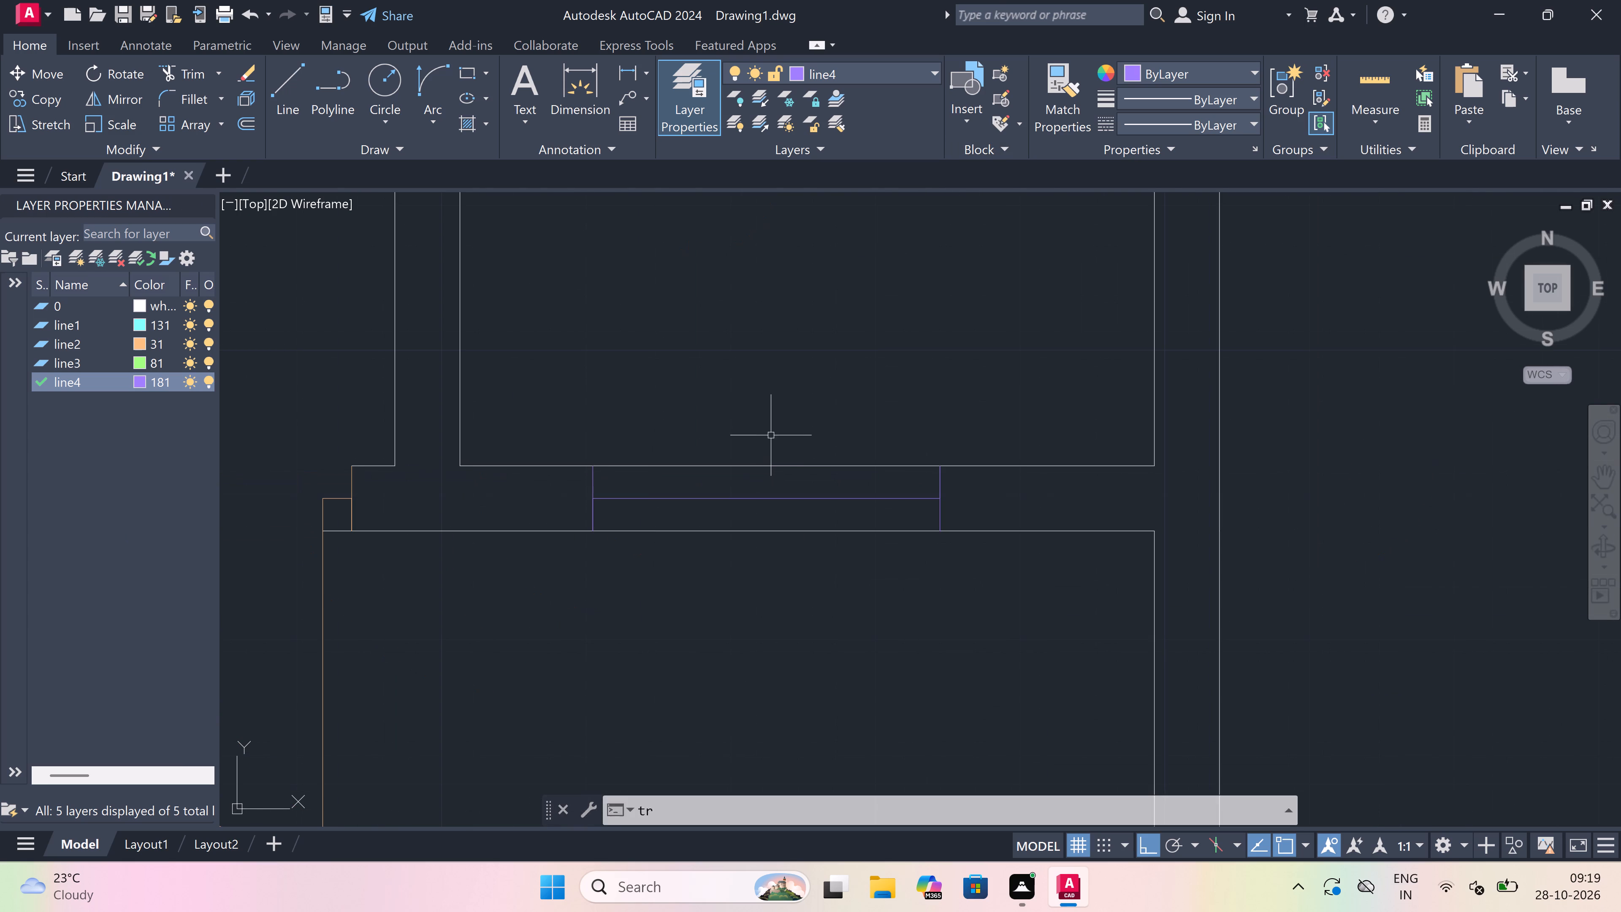
pyautogui.click(757, 464)
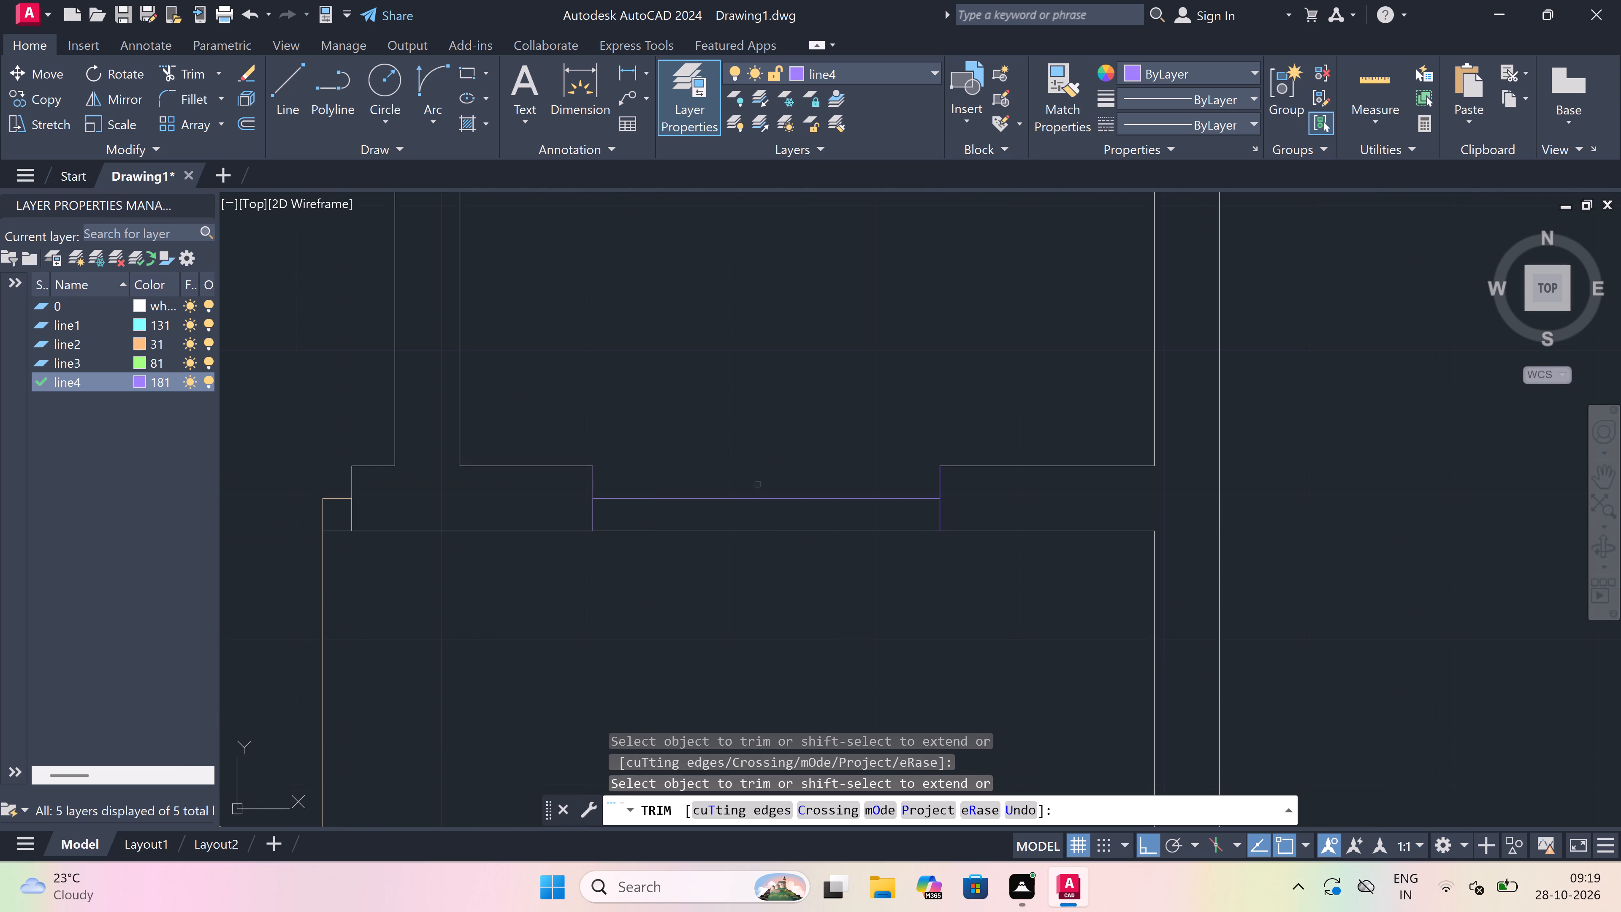
pyautogui.click(758, 529)
pyautogui.press('Escape')
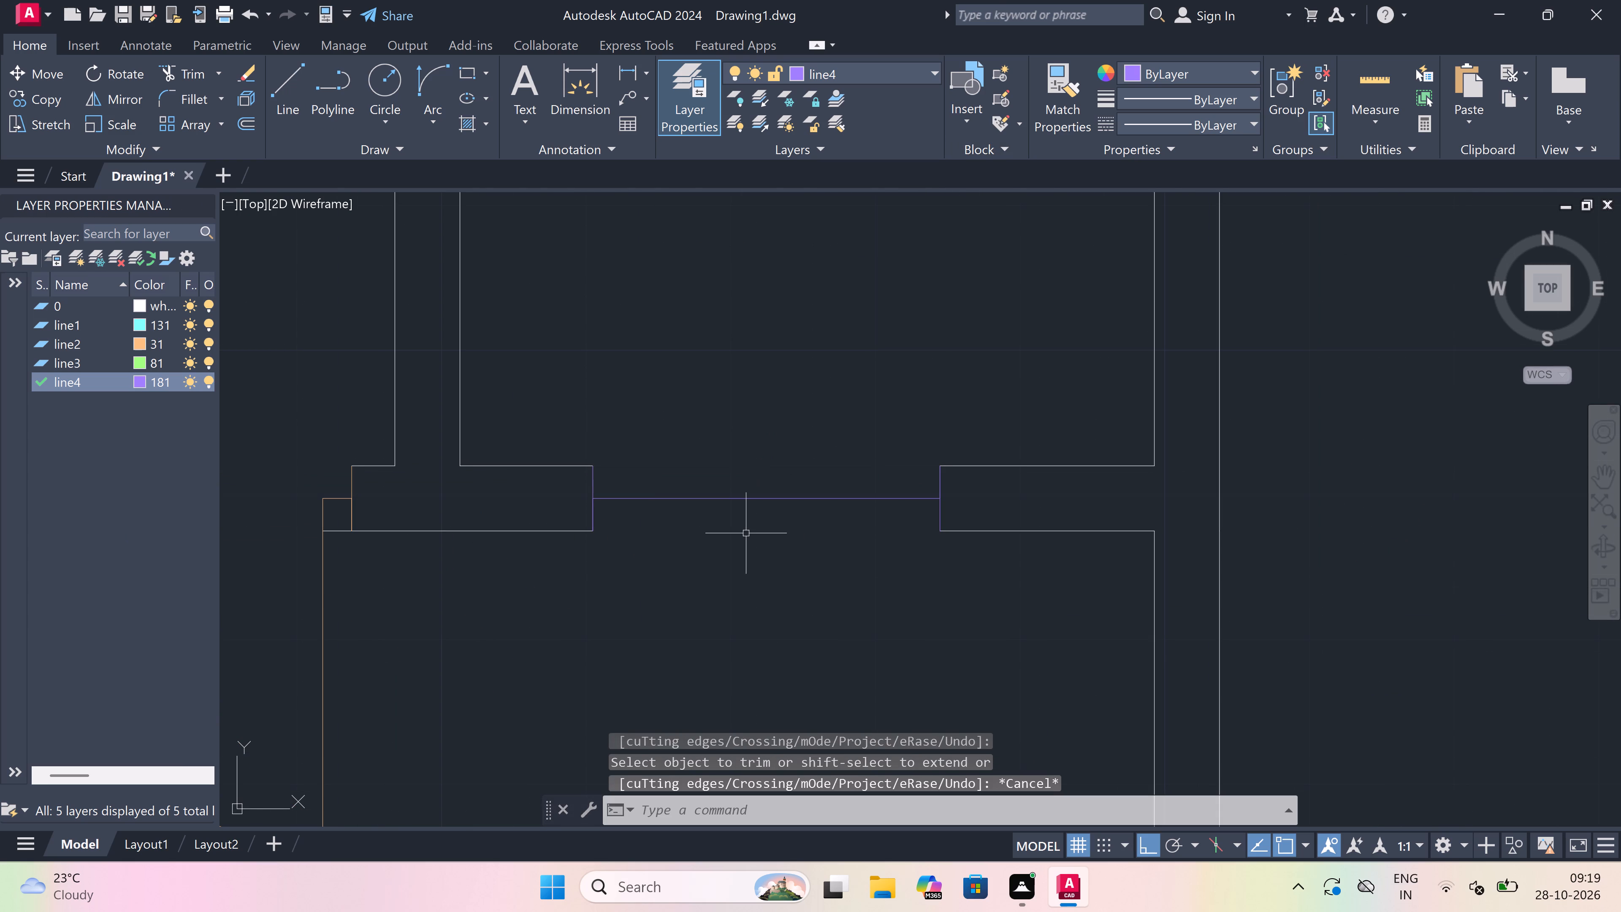
# Draw outer and inner face lines joining the end lines of the 2' south window in the small room east of the middle room.
pyautogui.press('l')
pyautogui.press('space')
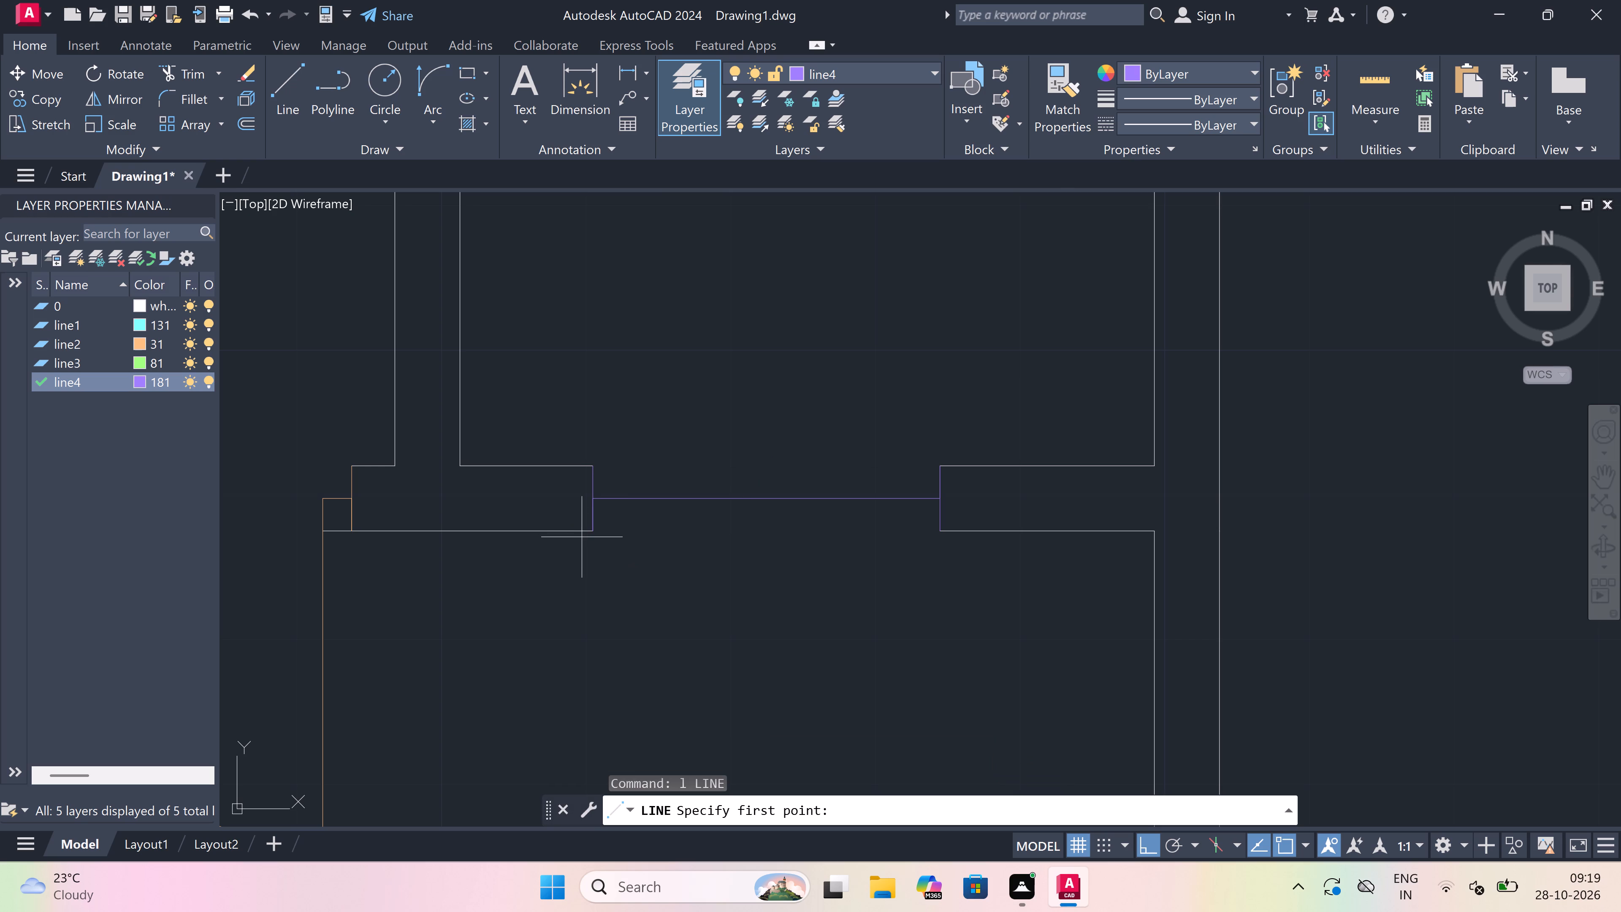
pyautogui.moveTo(591, 533); pyautogui.dragTo(649, 532)
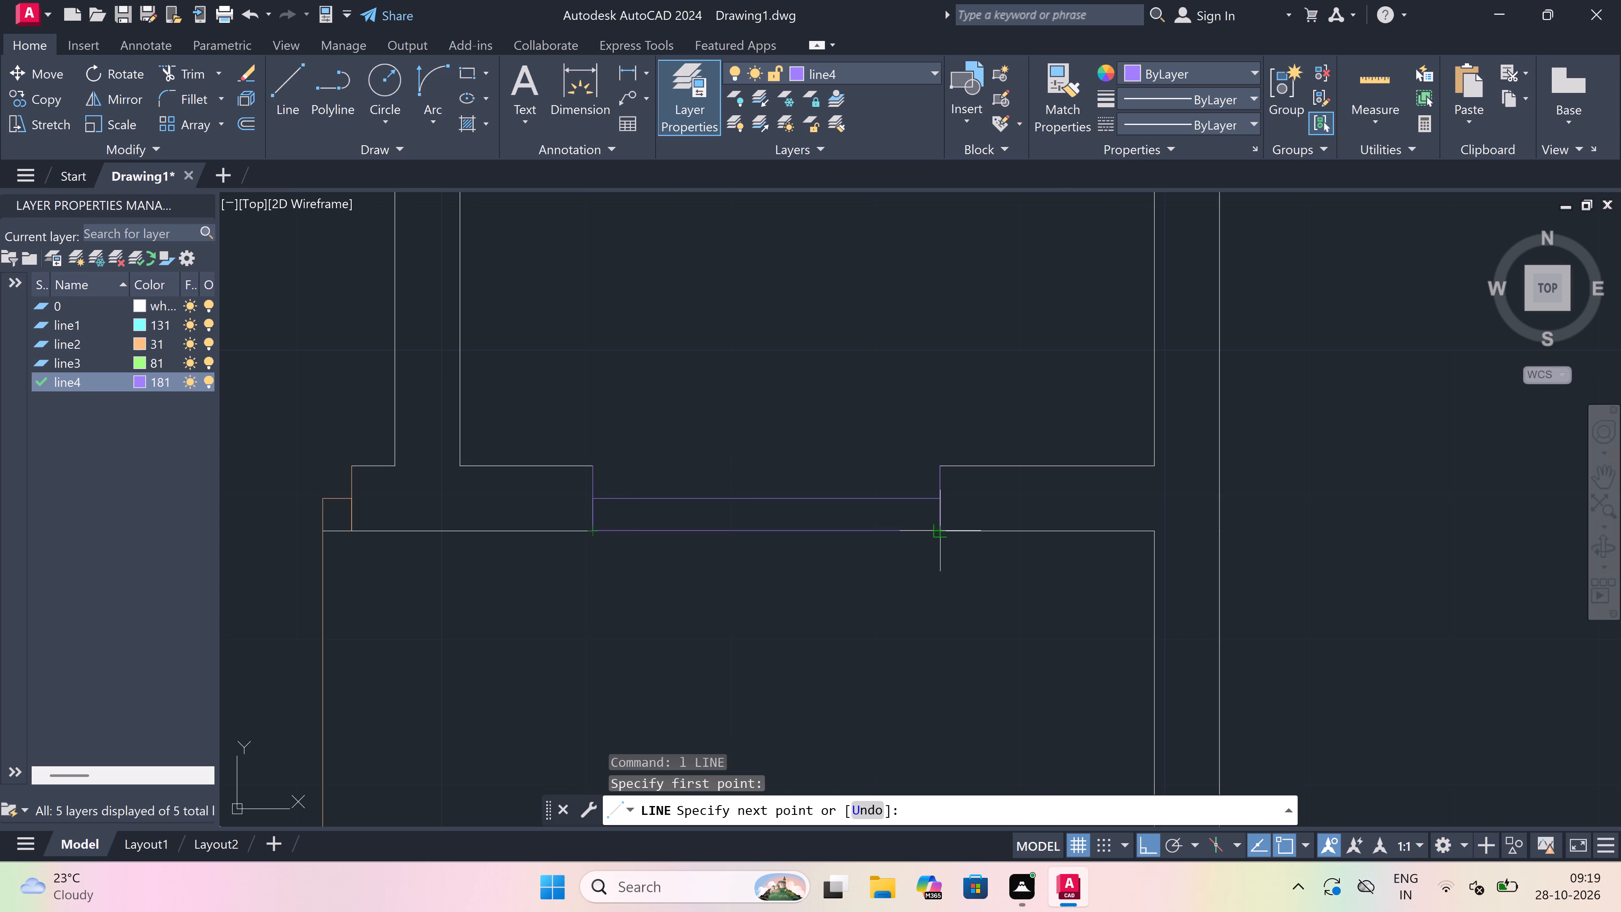
pyautogui.click(946, 533)
pyautogui.press('Escape')
pyautogui.press('space')
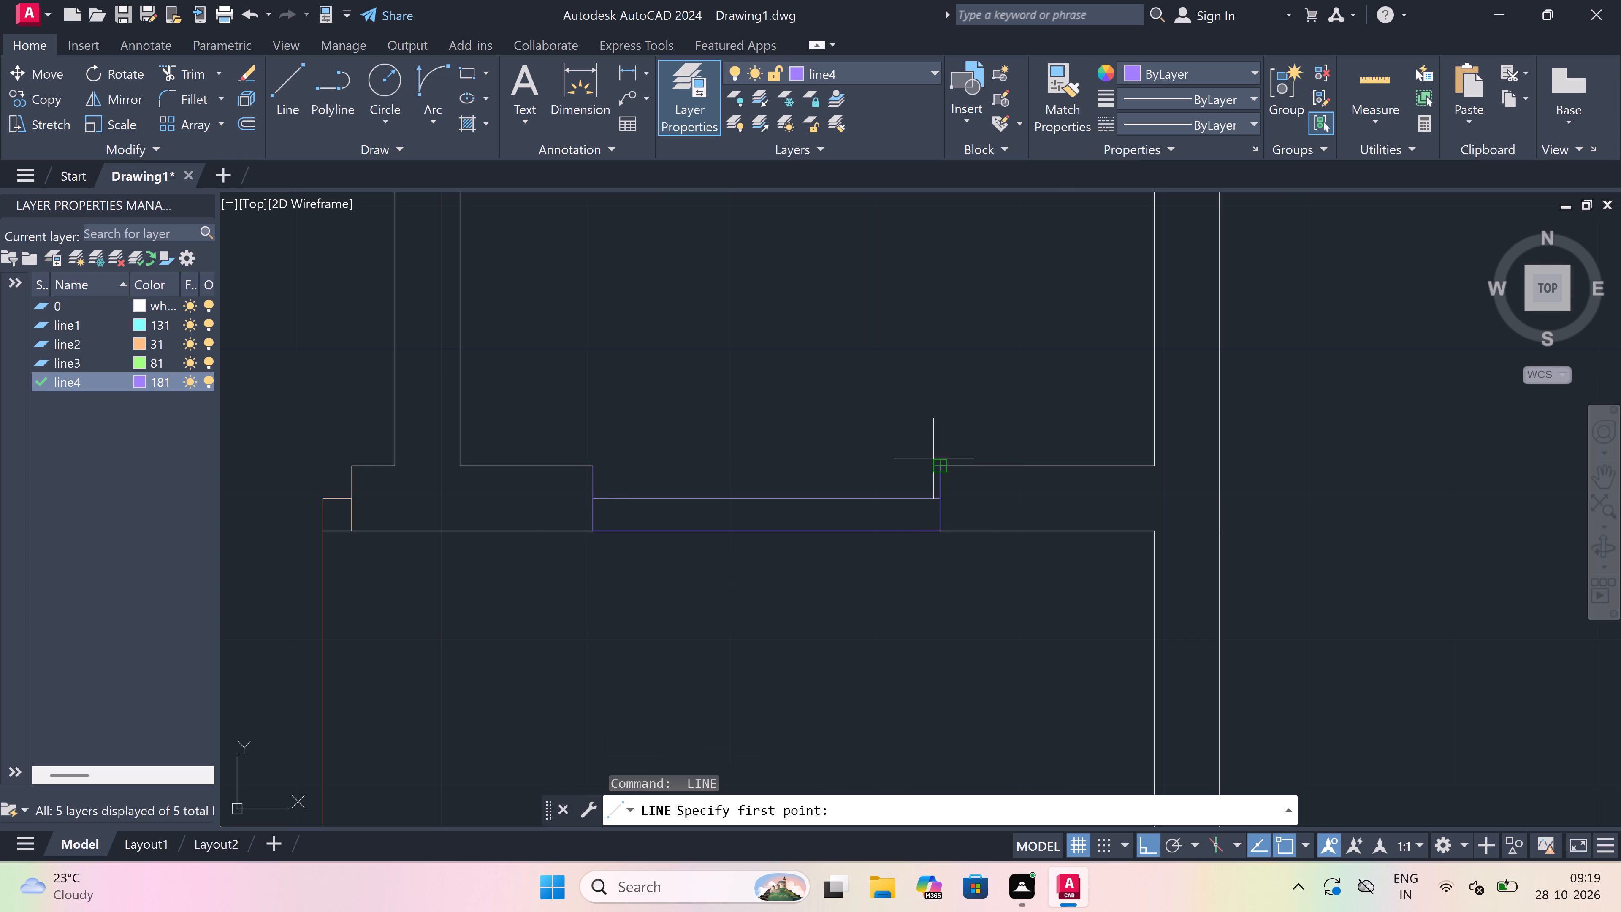
pyautogui.moveTo(936, 462); pyautogui.dragTo(922, 459)
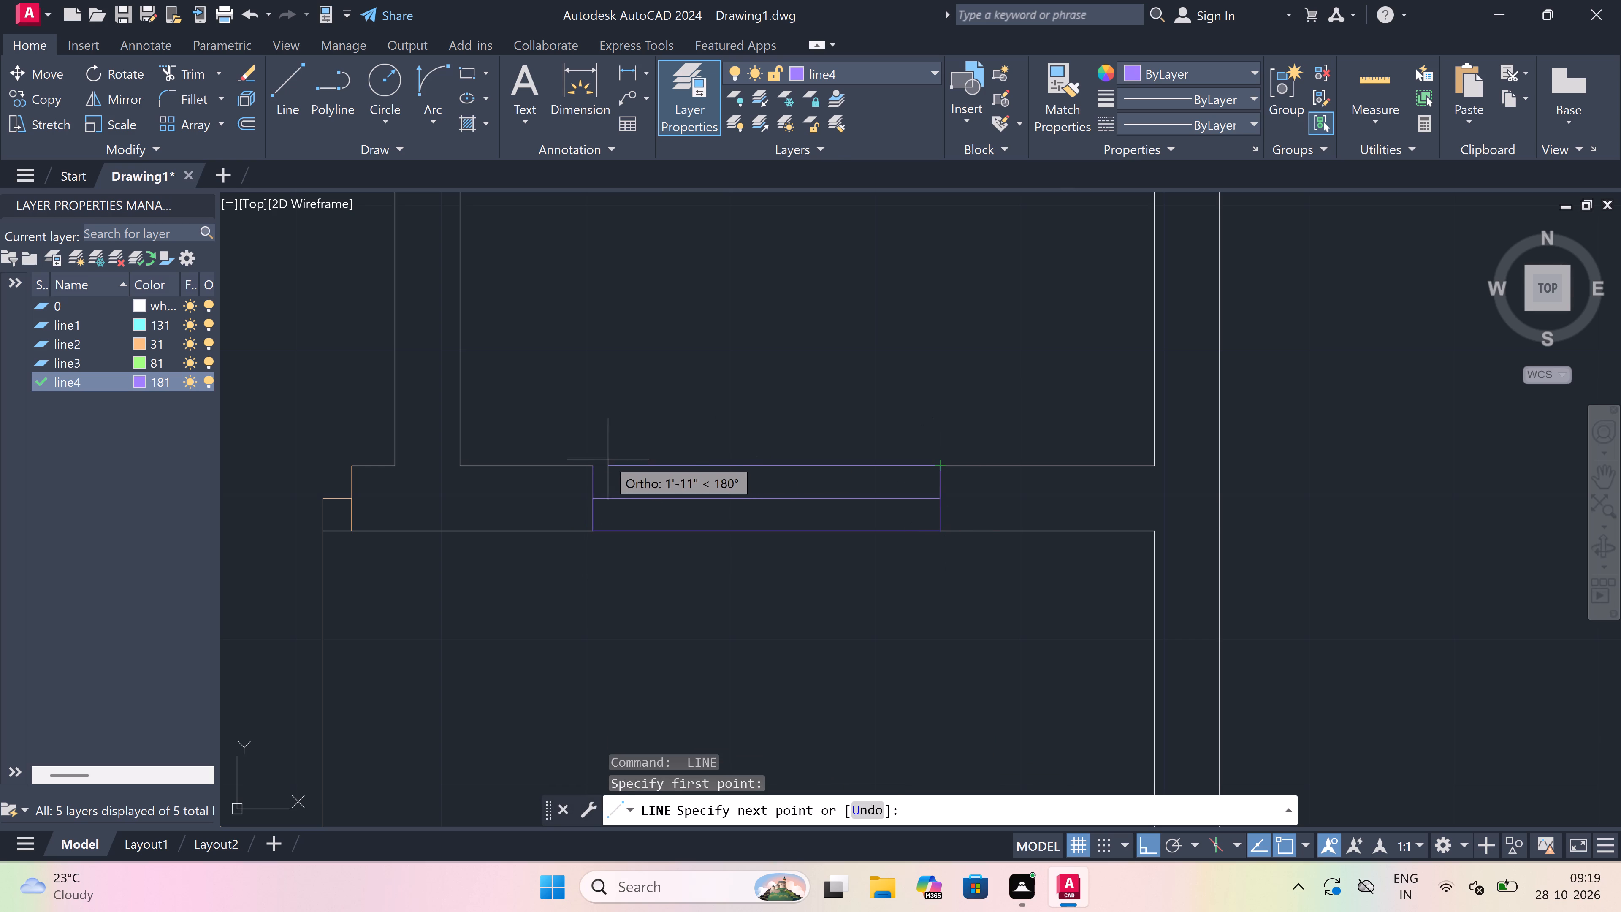
pyautogui.click(598, 462)
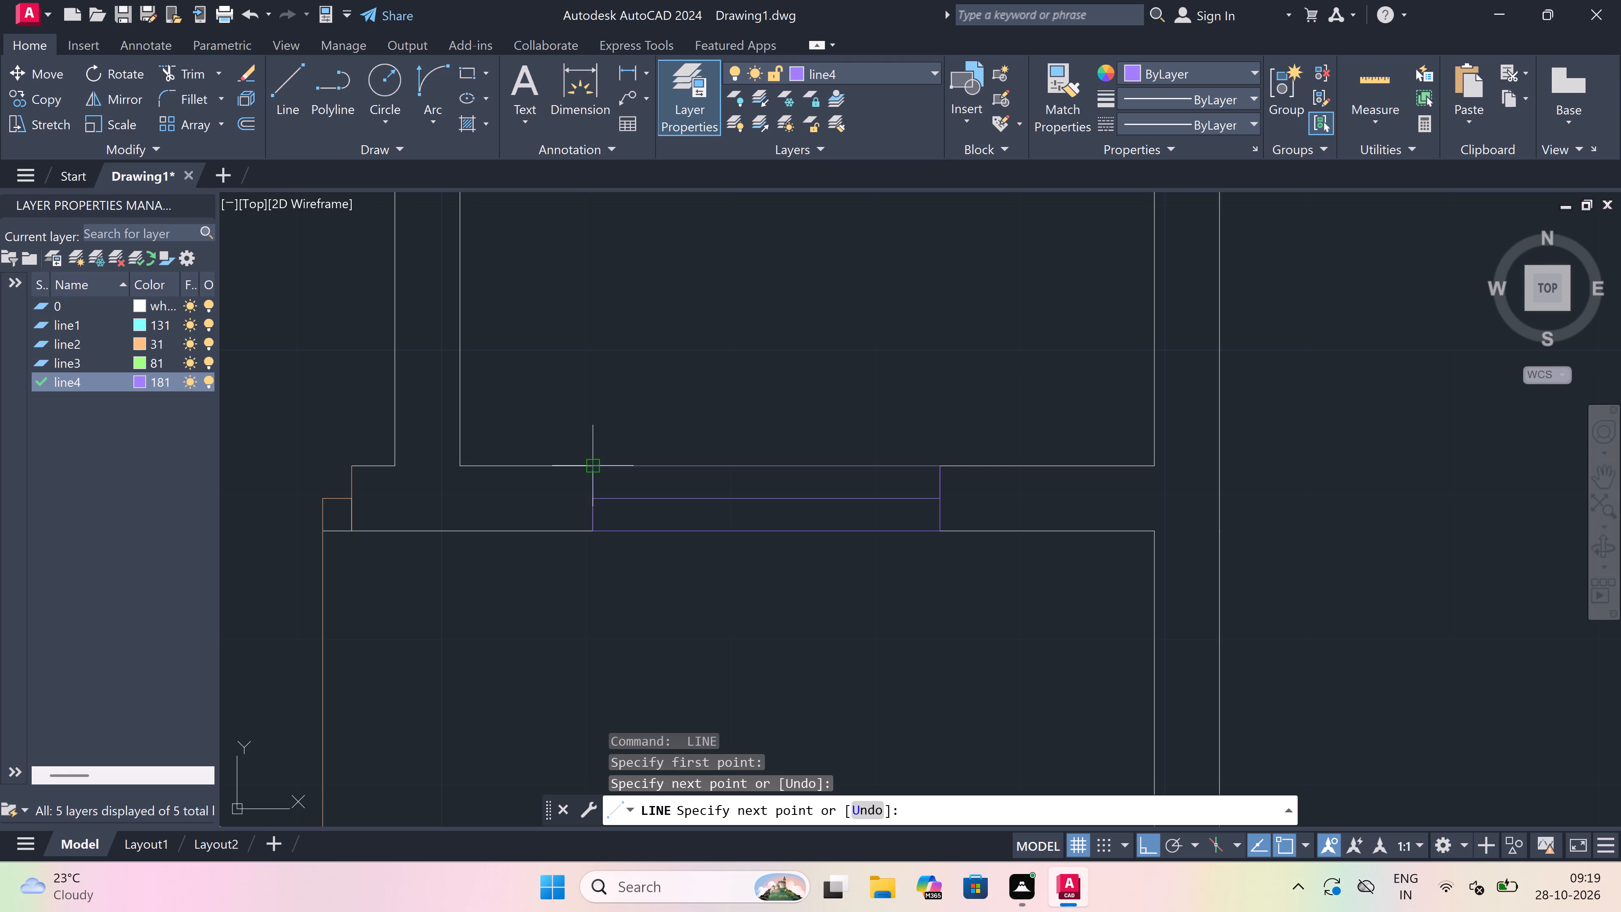
# Draw a 5' window in the south wall of the southeast room, east of its door, with a mid-wall line between two end lines.
pyautogui.press('Escape')
pyautogui.scroll(-6, 577, 492)
pyautogui.press('space')
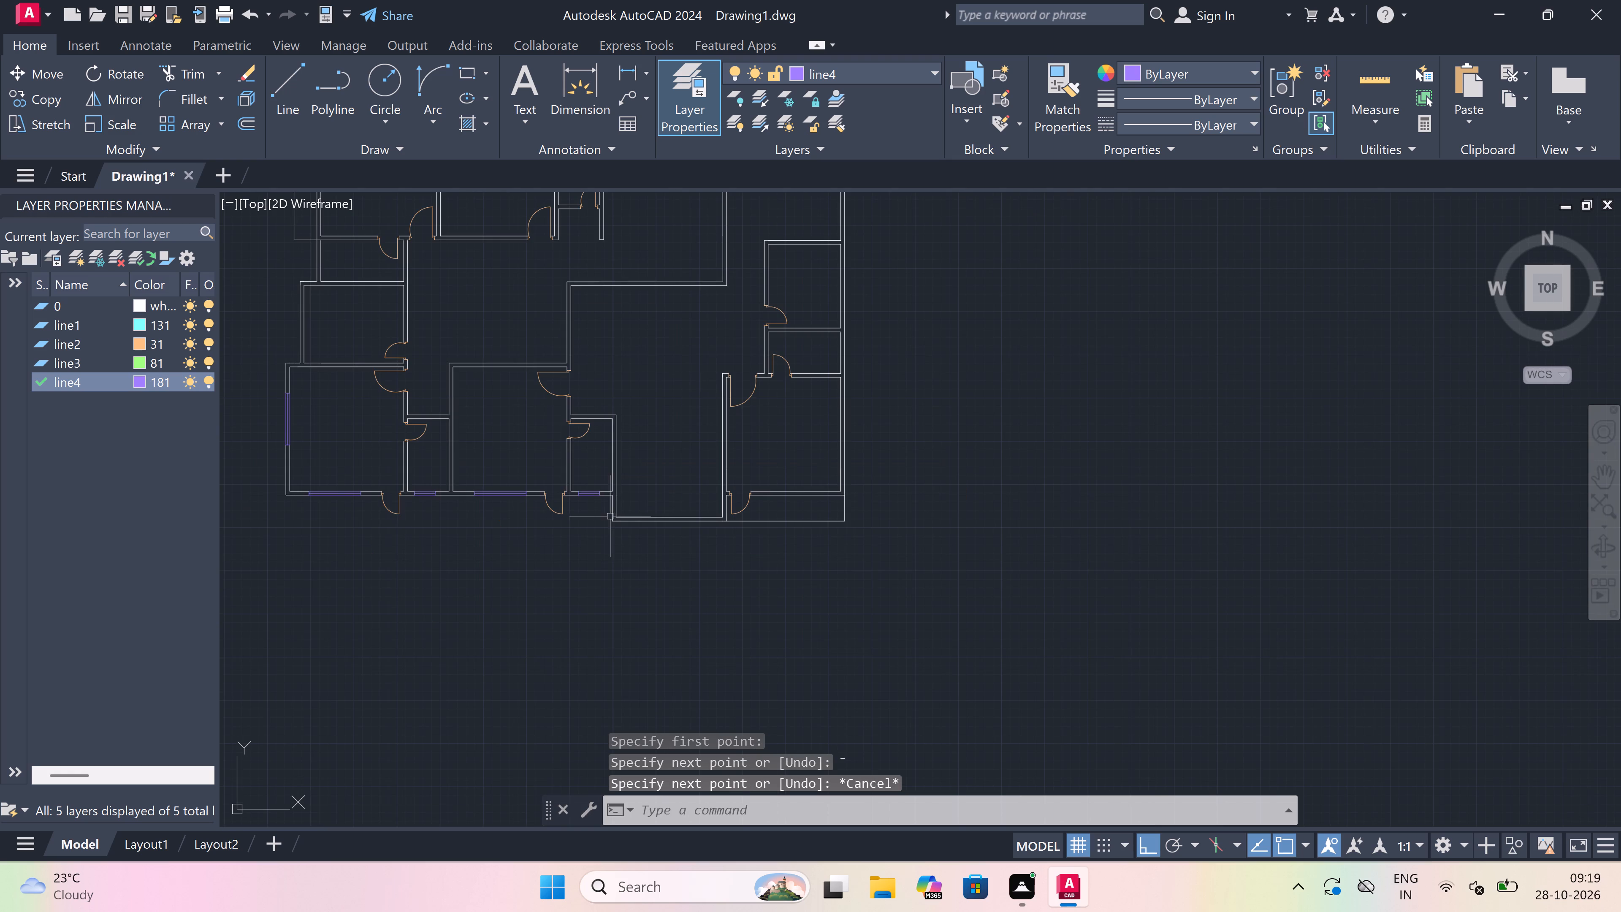
pyautogui.scroll(1, 635, 509)
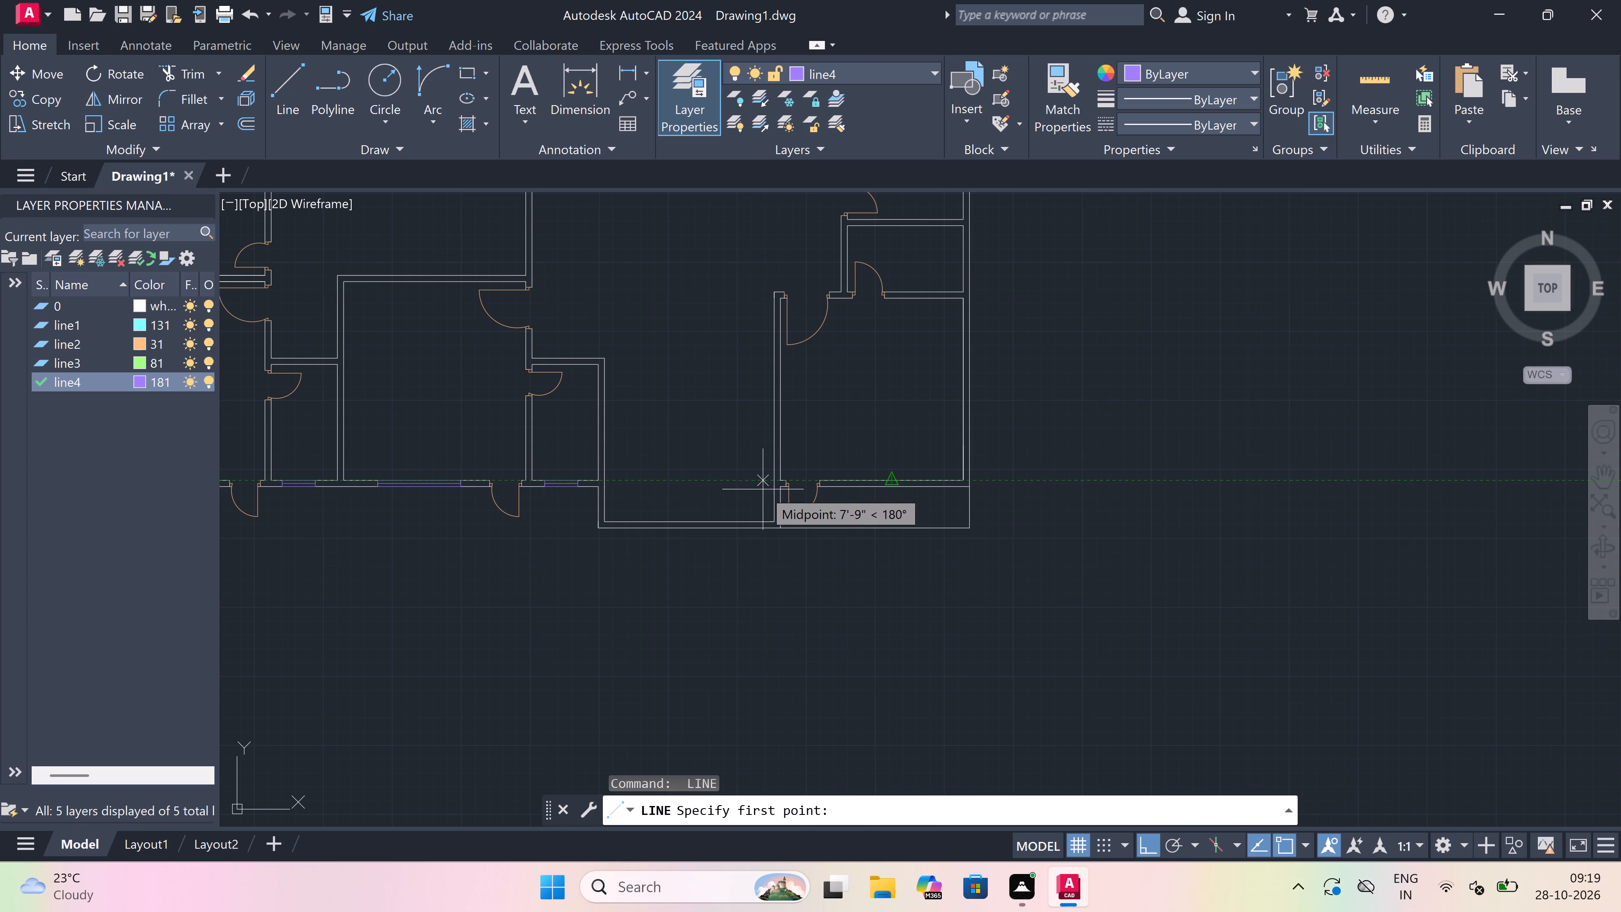
pyautogui.scroll(2, 899, 466)
pyautogui.scroll(1, 865, 488)
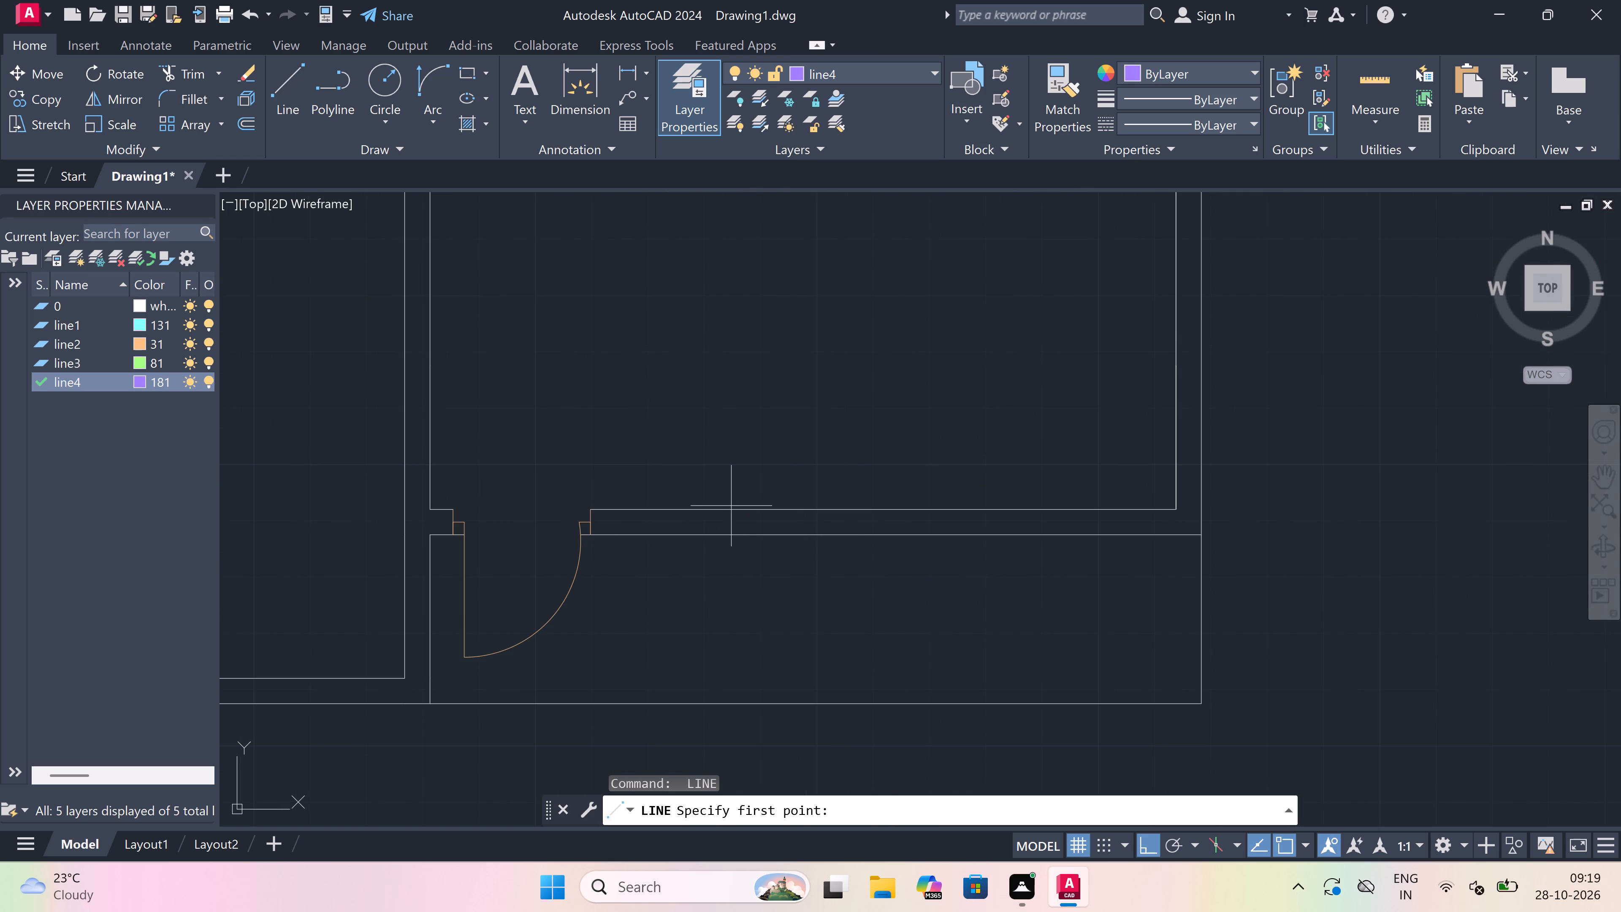
pyautogui.click(730, 507)
pyautogui.click(724, 531)
pyautogui.click(723, 525)
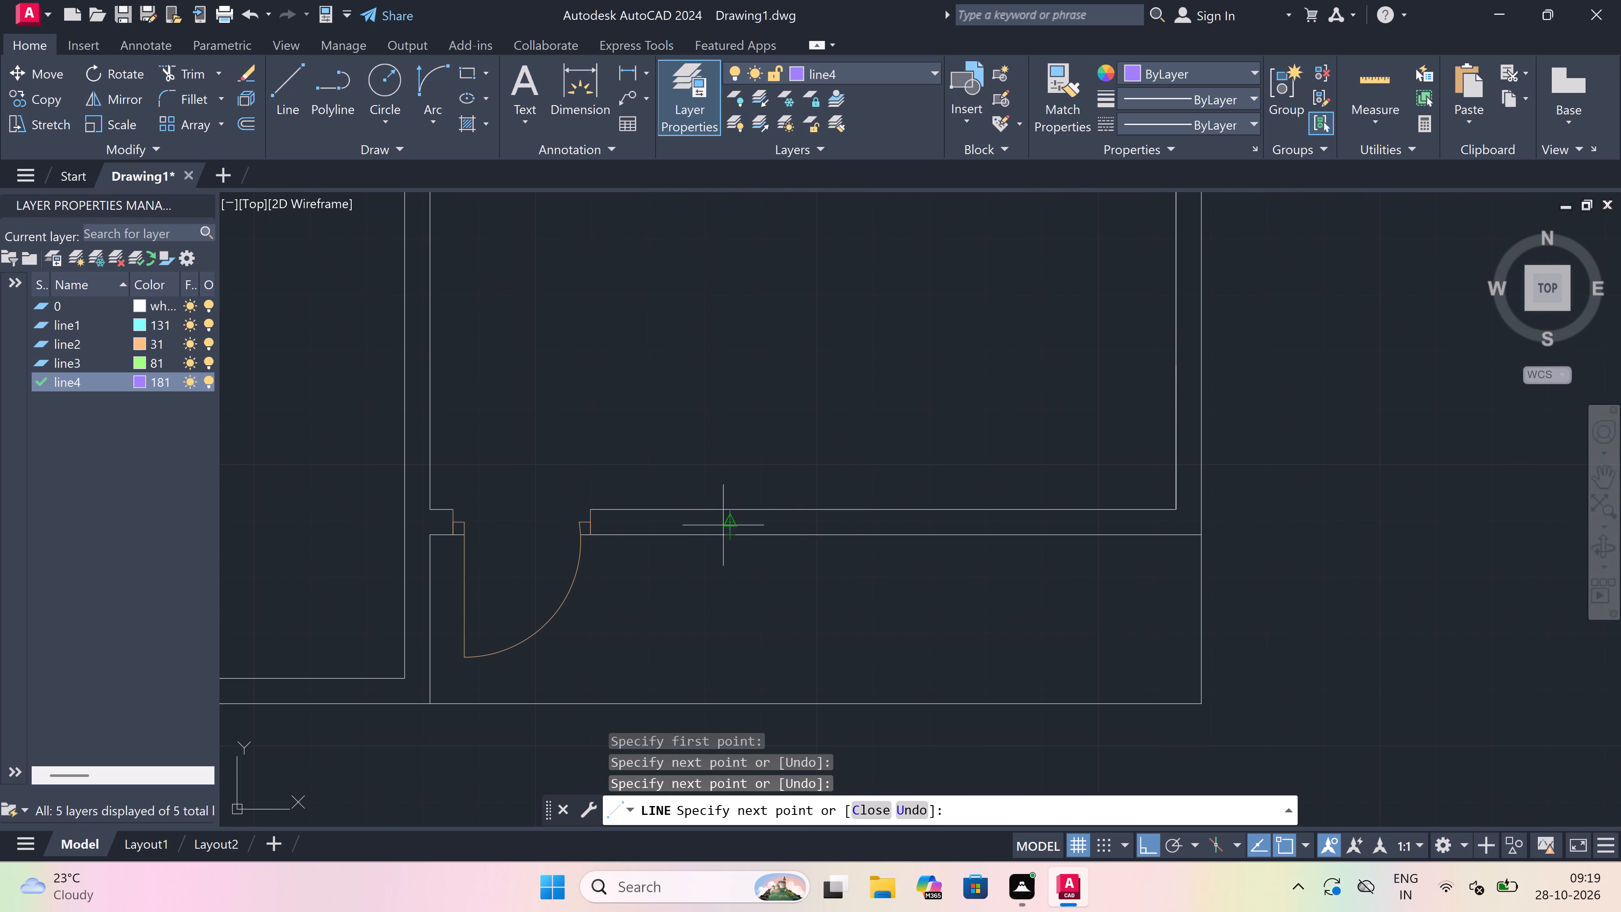
pyautogui.scroll(1, 984, 538)
pyautogui.write("5'")
pyautogui.press('space')
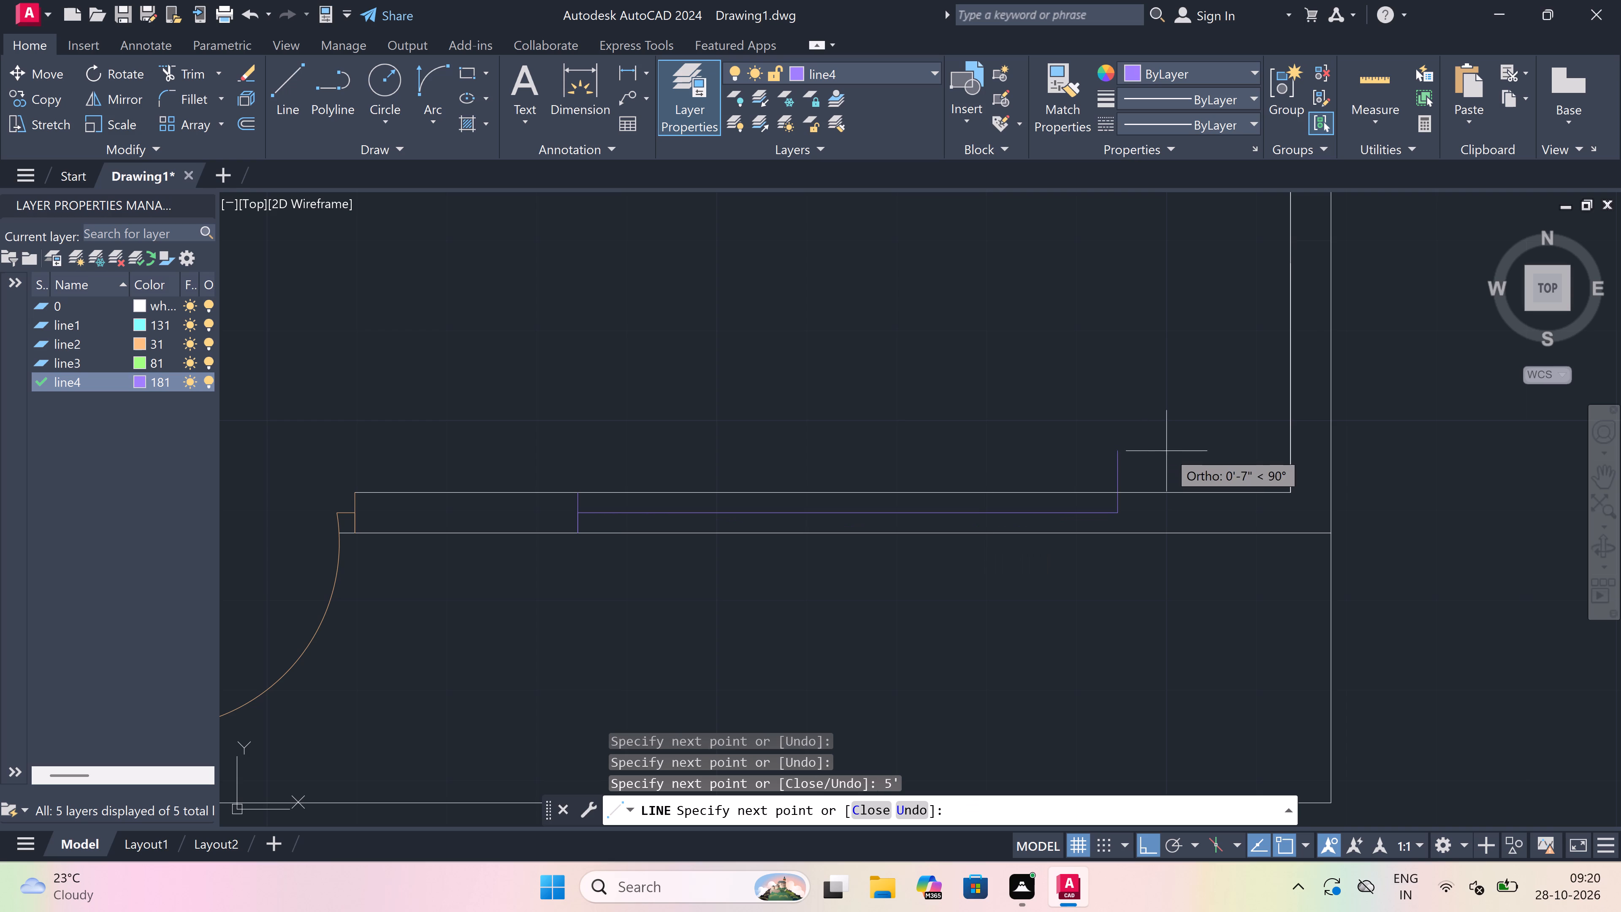
pyautogui.click(1123, 487)
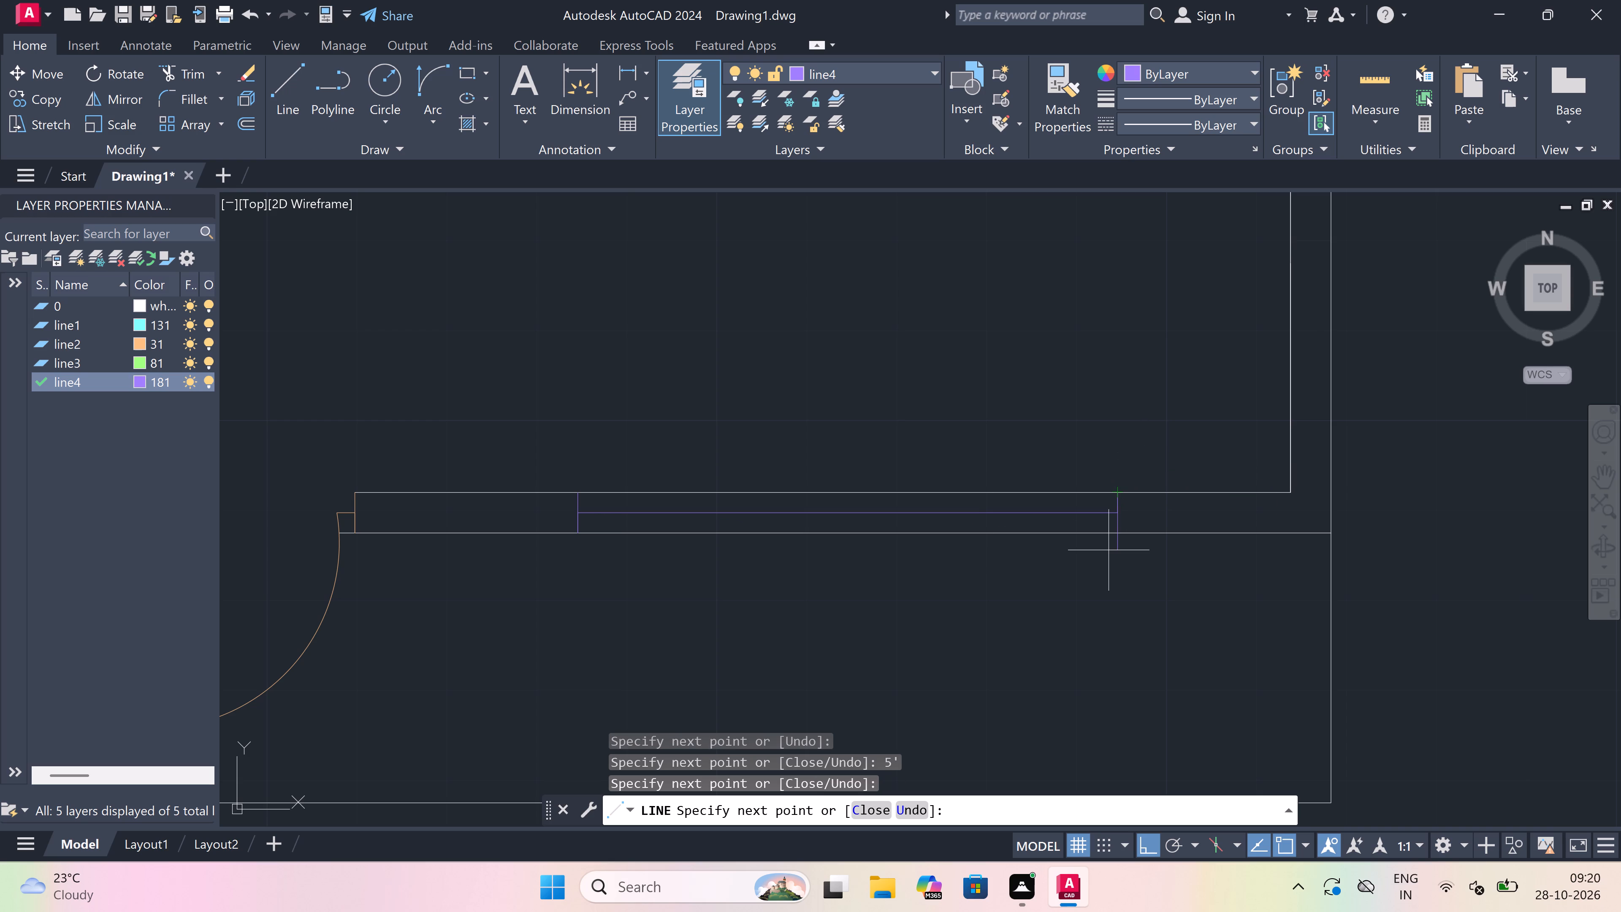
pyautogui.click(1116, 537)
pyautogui.press('Escape')
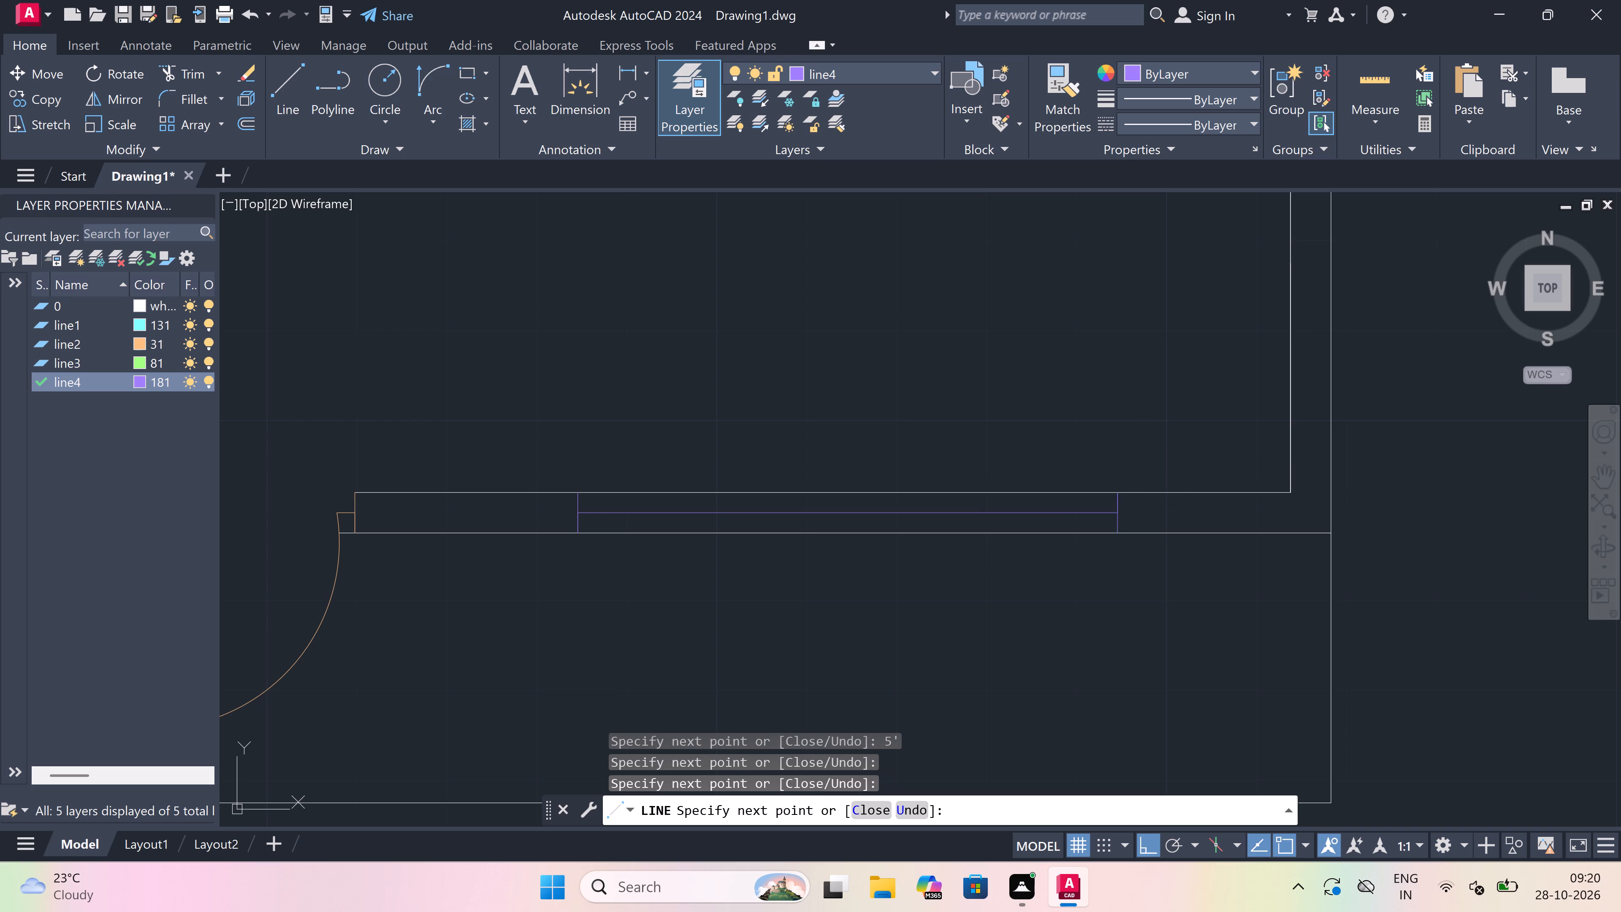
# Trim both wall lines between the end lines of the southeast room's 5' south window.
pyautogui.press('t')
pyautogui.press('r')
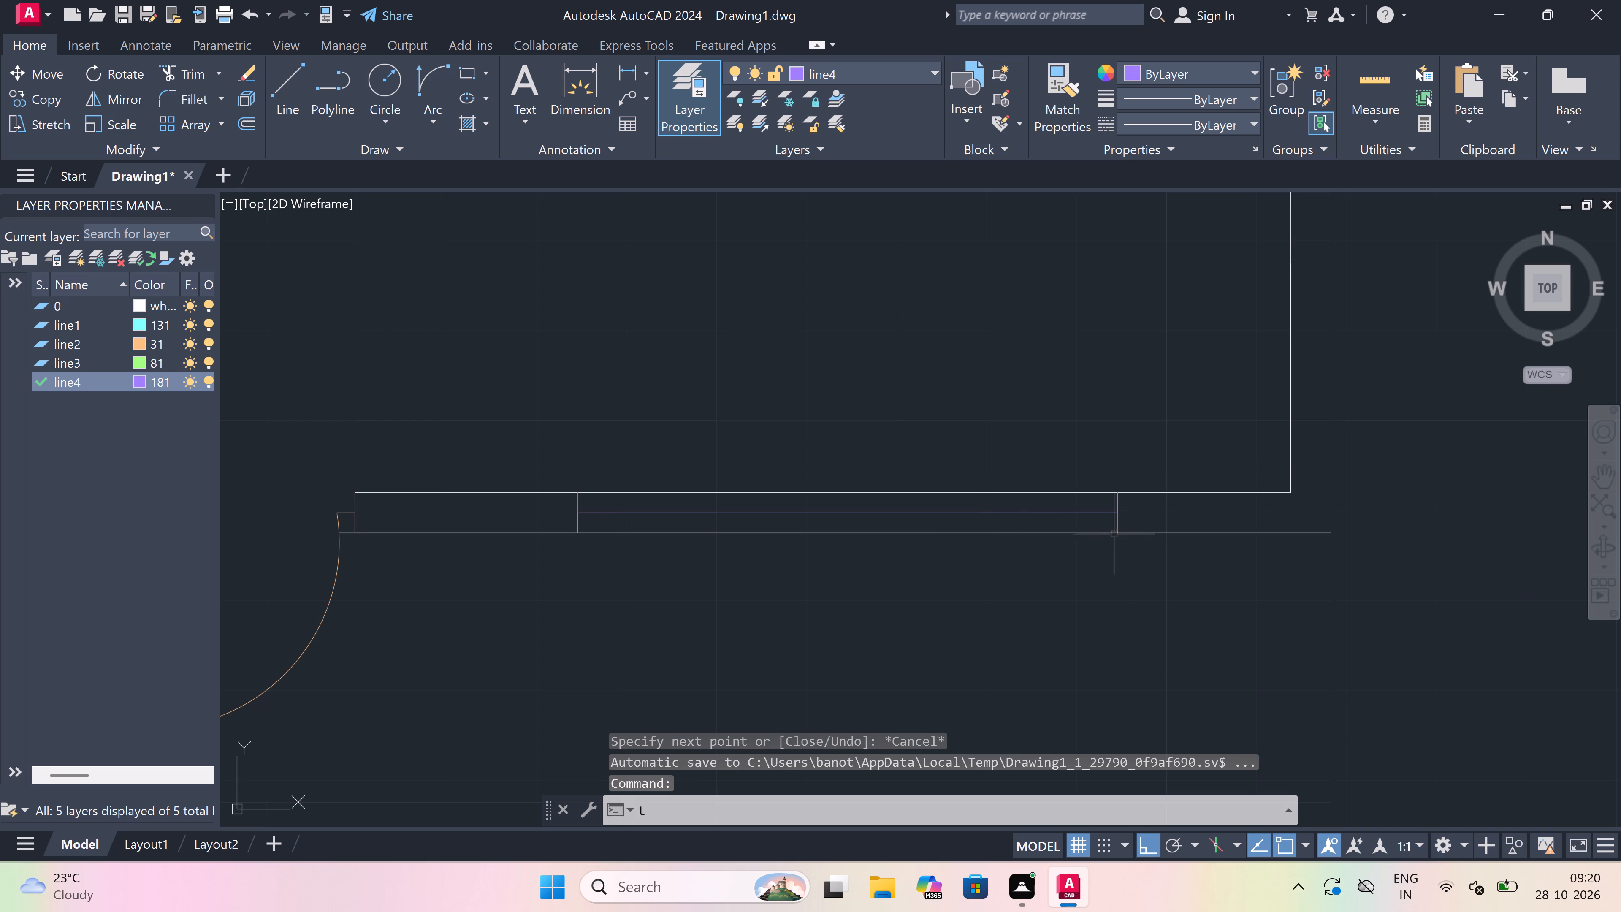
pyautogui.press('space')
pyautogui.click(1019, 535)
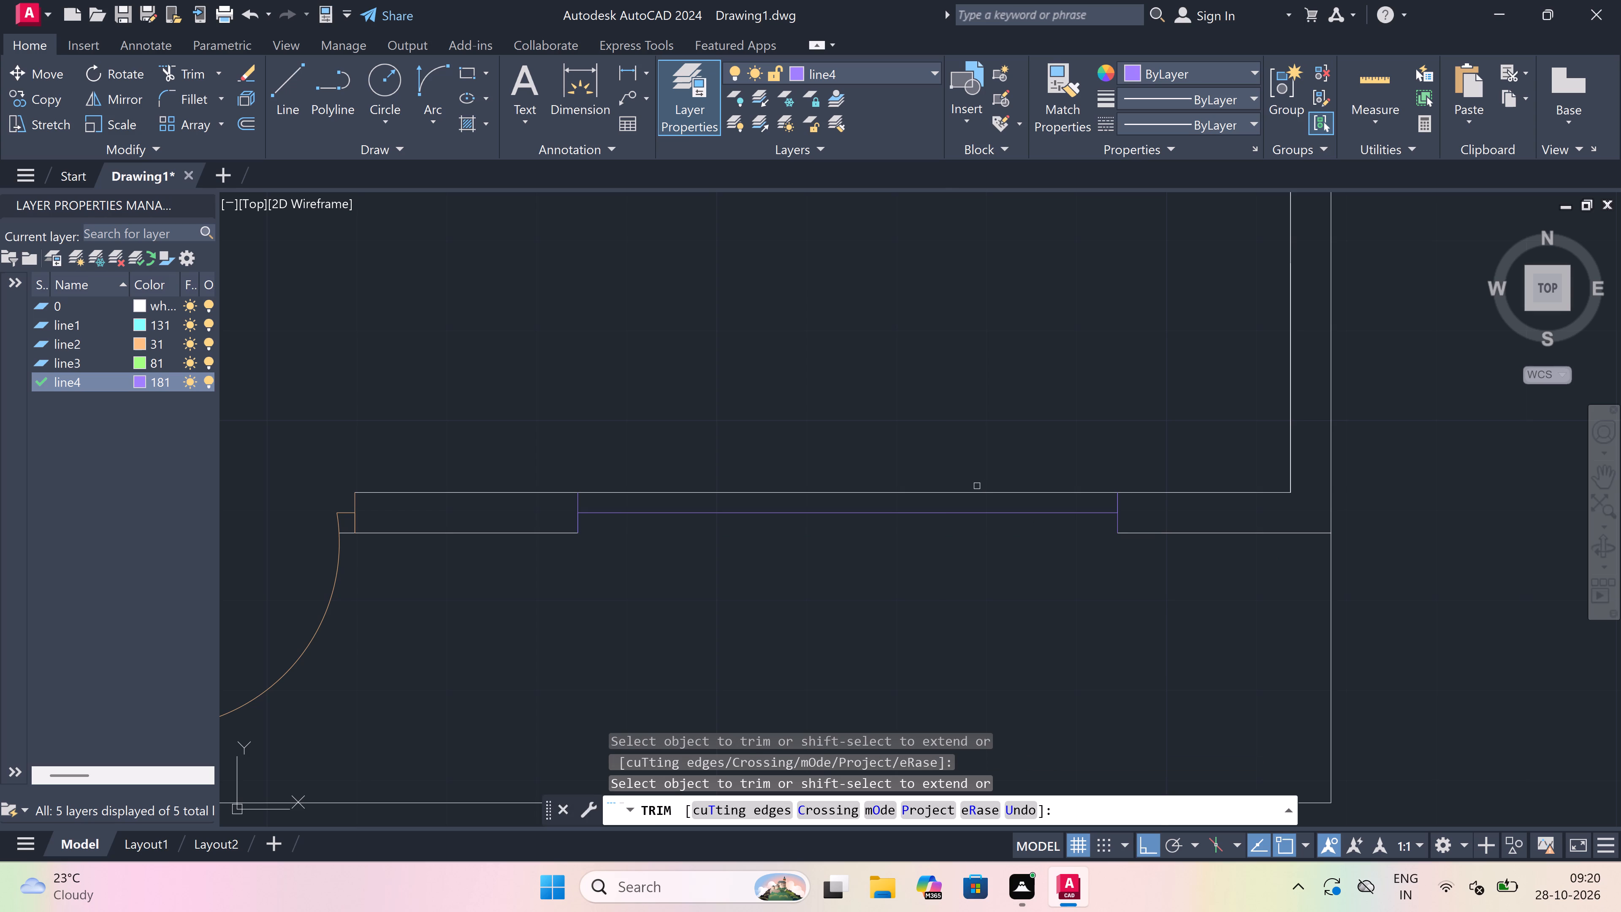
pyautogui.click(973, 491)
pyautogui.press('Escape')
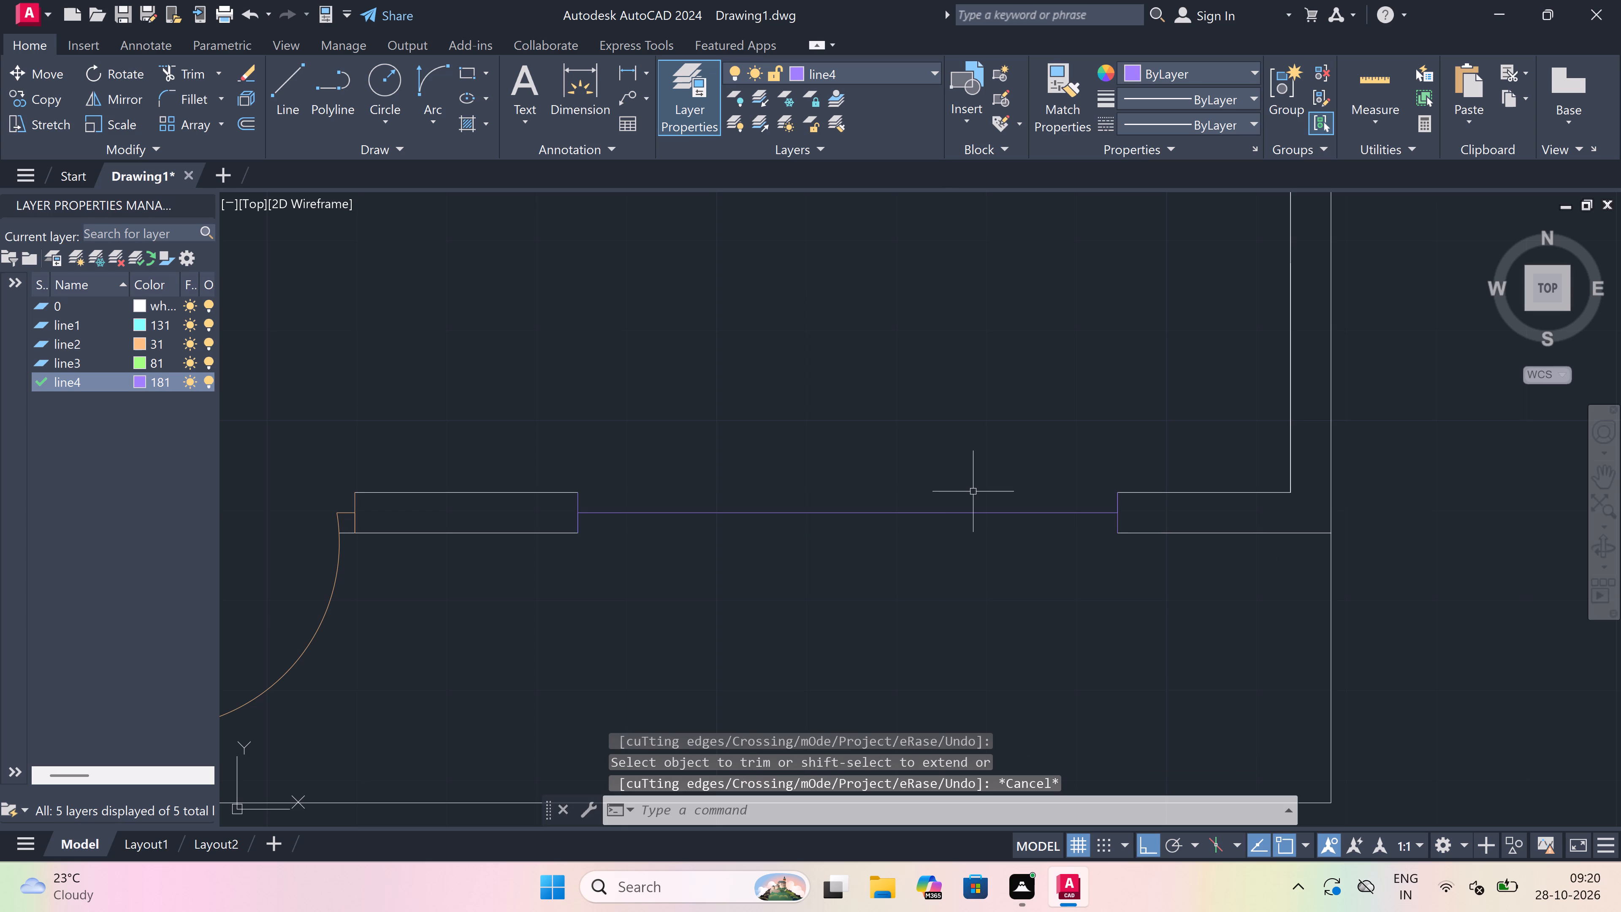
# Draw inner and outer face lines joining the two end lines of the southeast room's 5' south window.
pyautogui.write('l')
pyautogui.press('space')
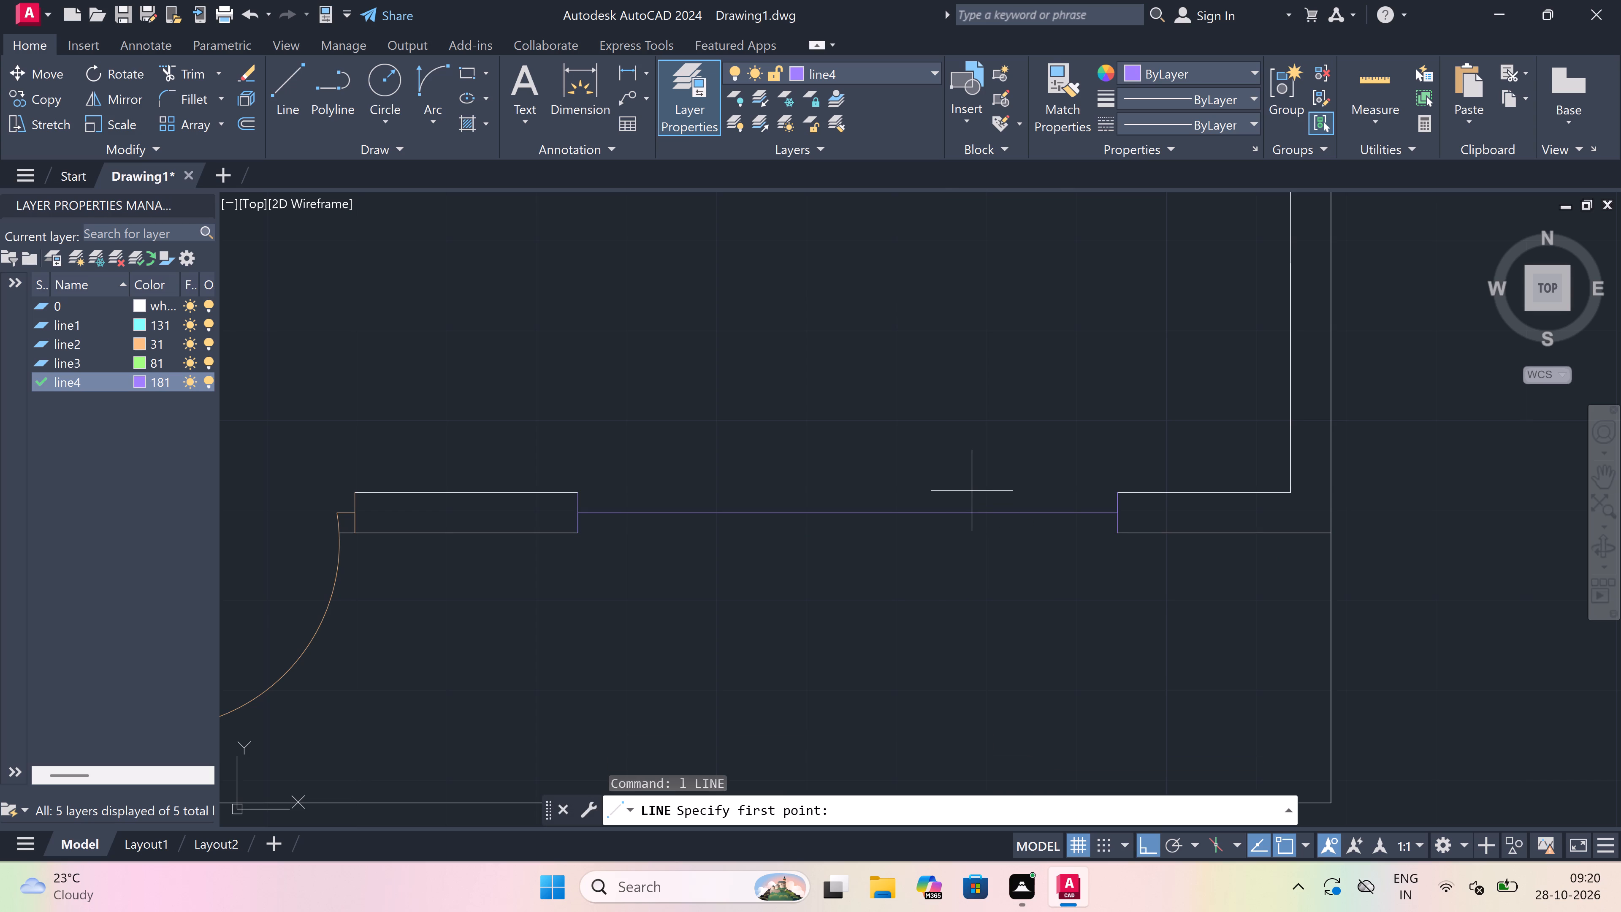
pyautogui.click(578, 495)
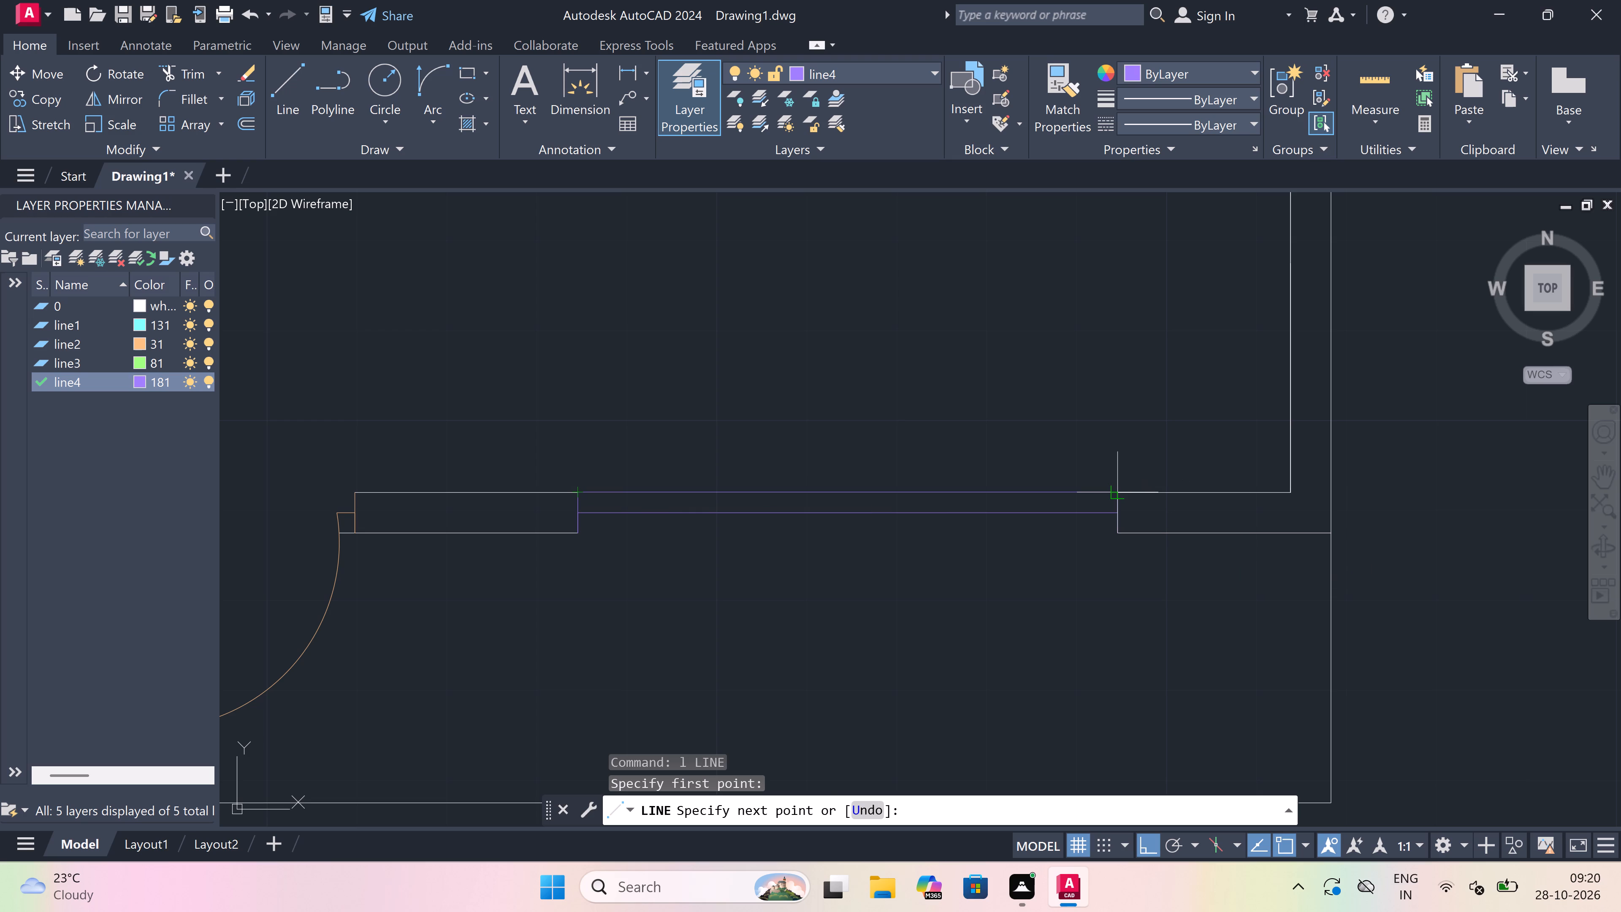
pyautogui.click(1117, 493)
pyautogui.press('Escape')
pyautogui.press('space')
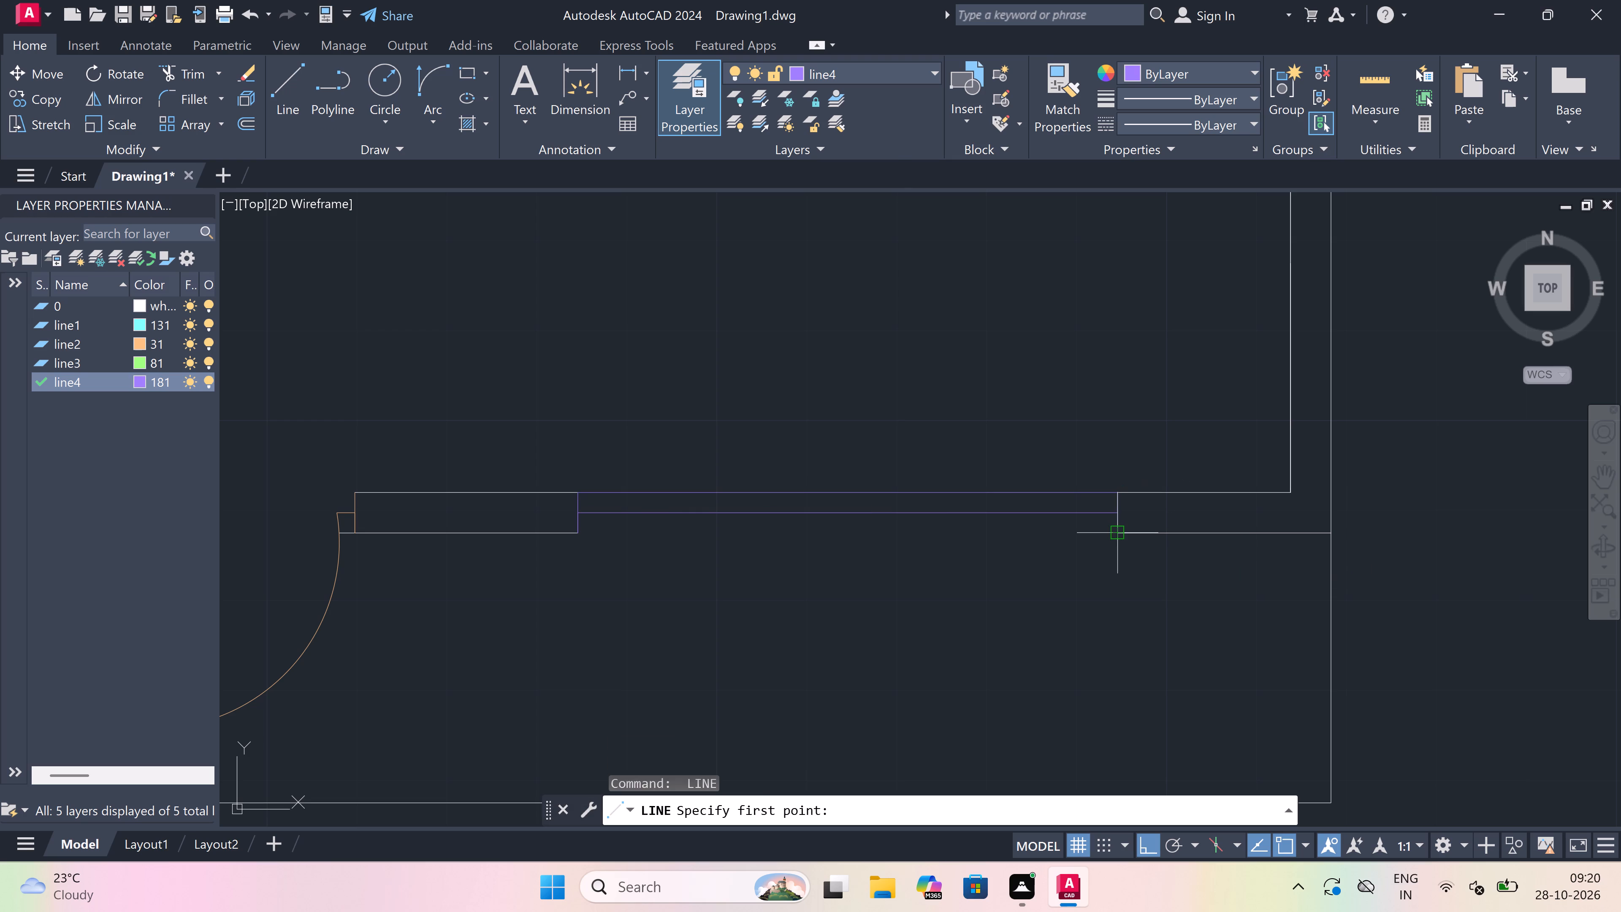
pyautogui.click(1119, 530)
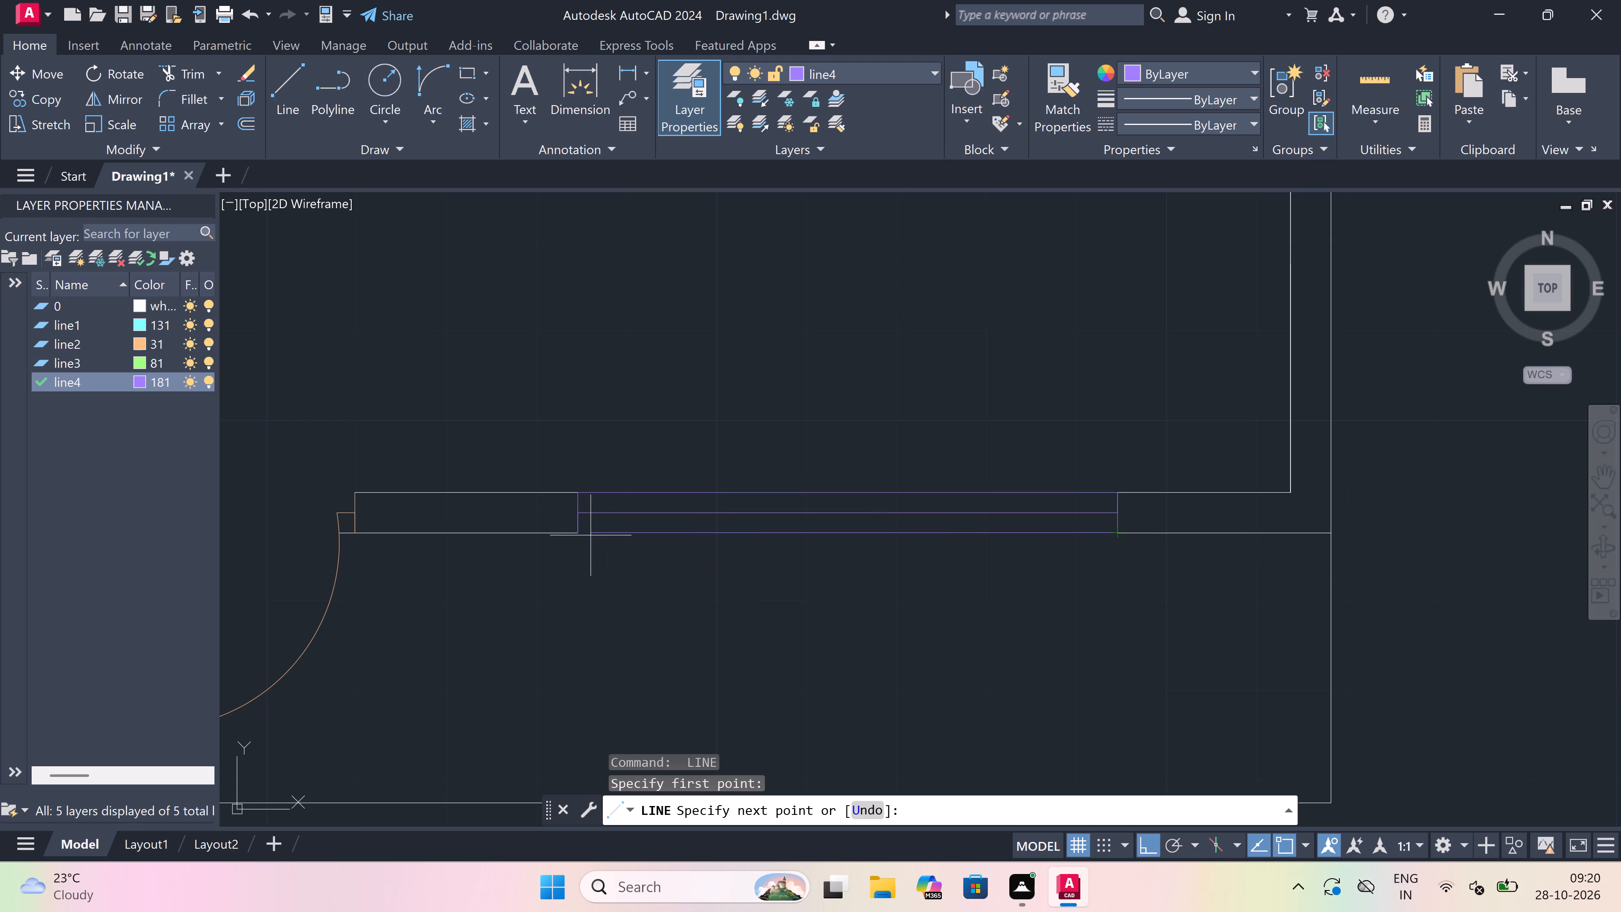
pyautogui.click(579, 533)
pyautogui.press('Escape')
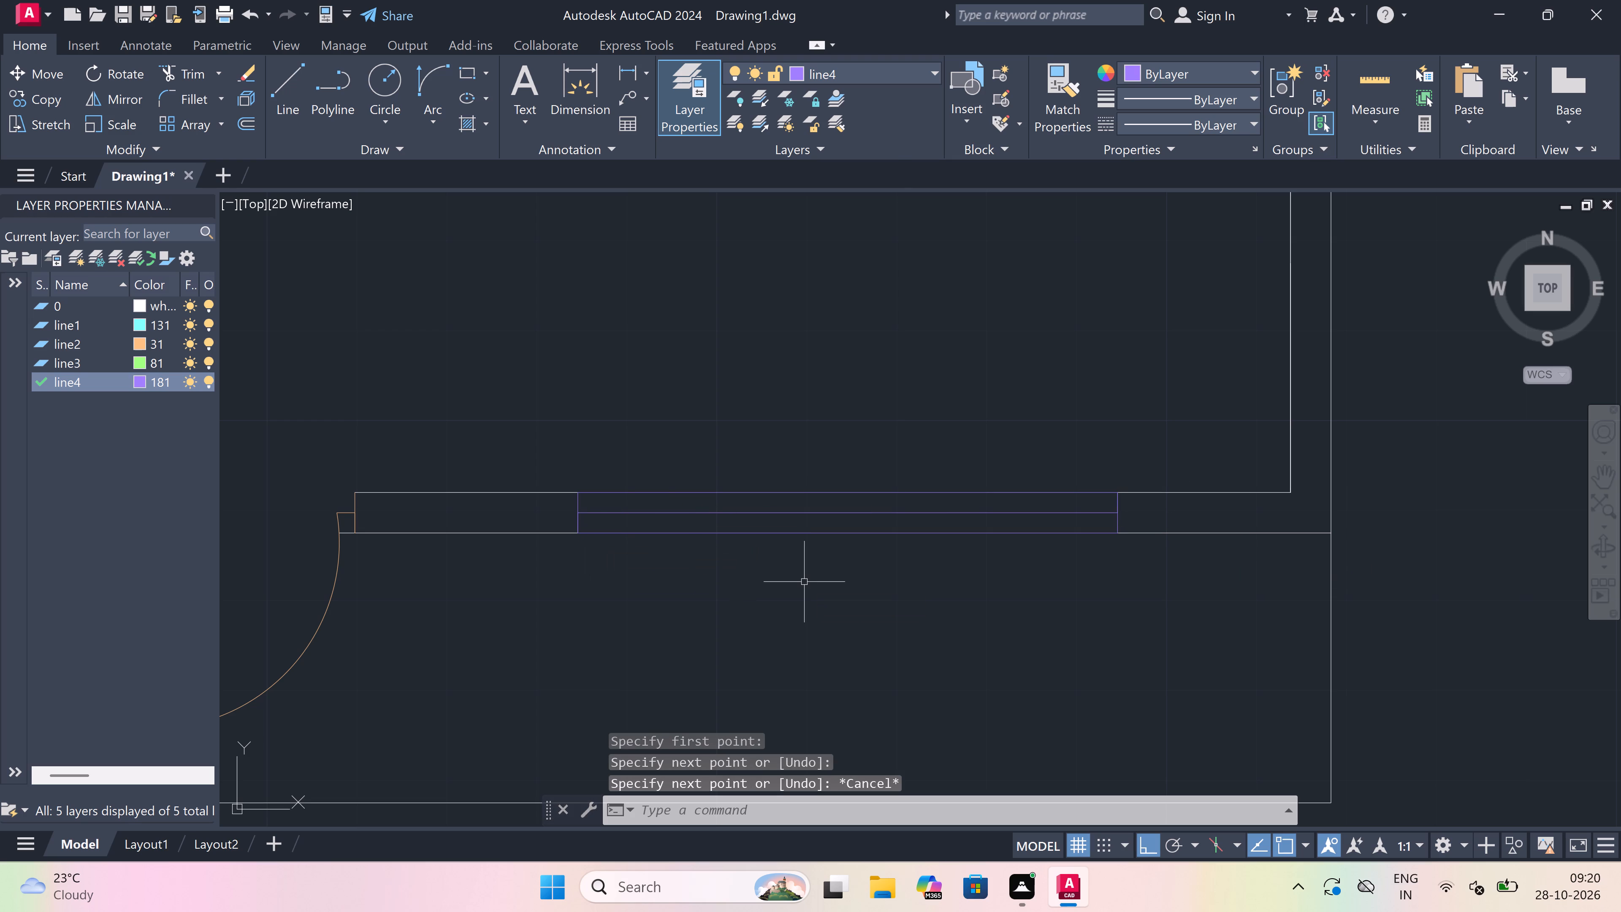
# Draw a 5' window in the east wall of the southeast room, with a mid-wall line between two end lines.
pyautogui.scroll(-4, 804, 584)
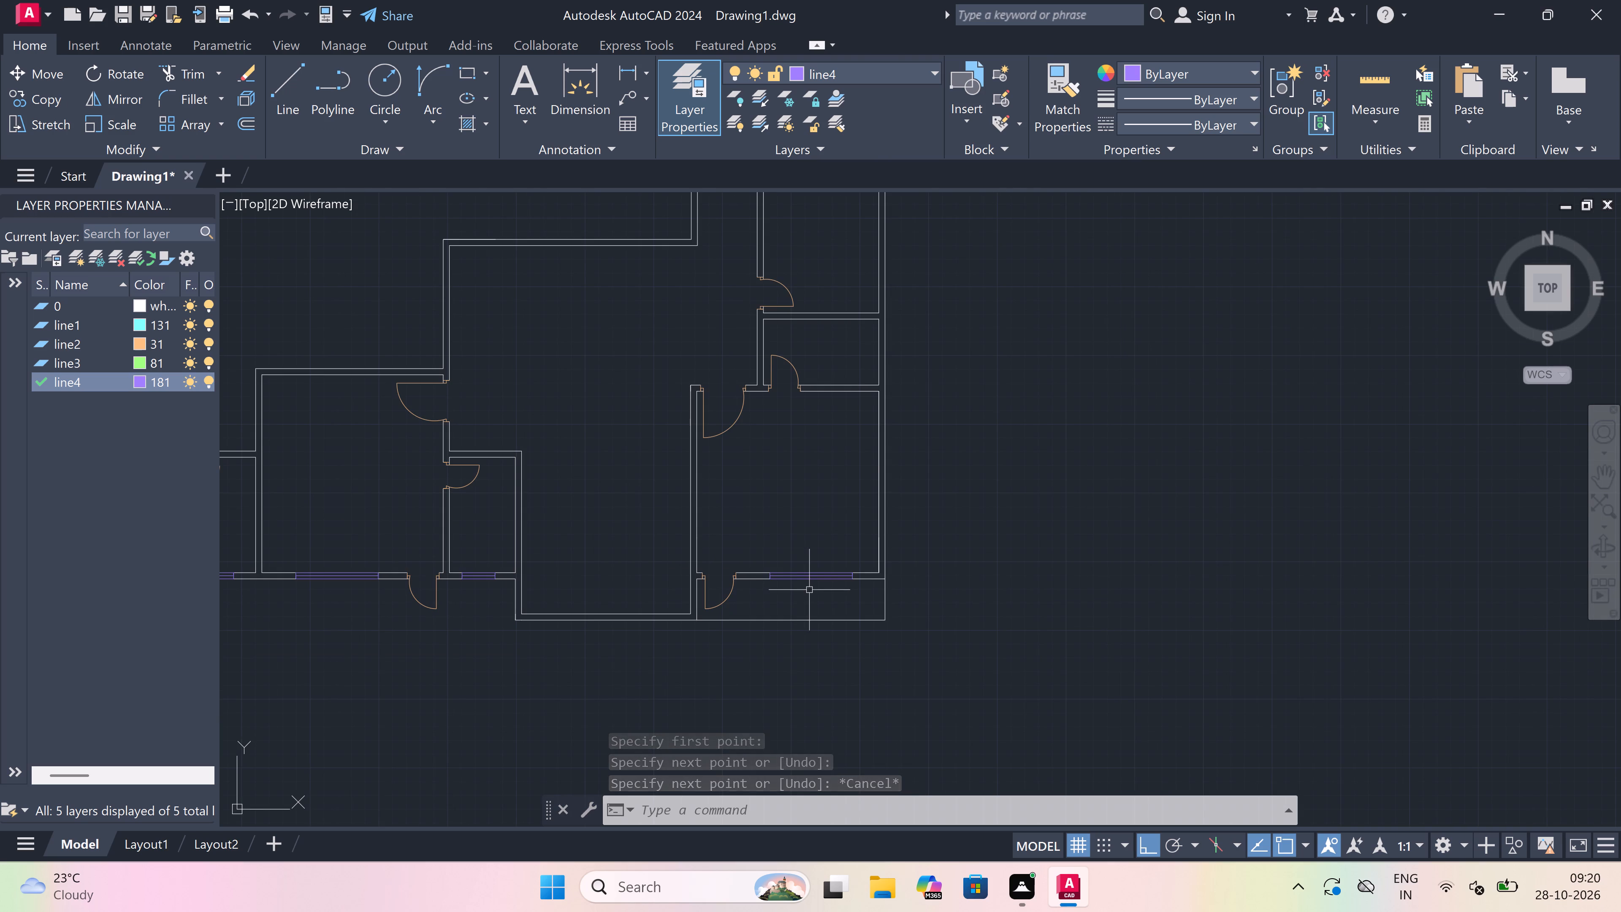
pyautogui.scroll(-1, 788, 614)
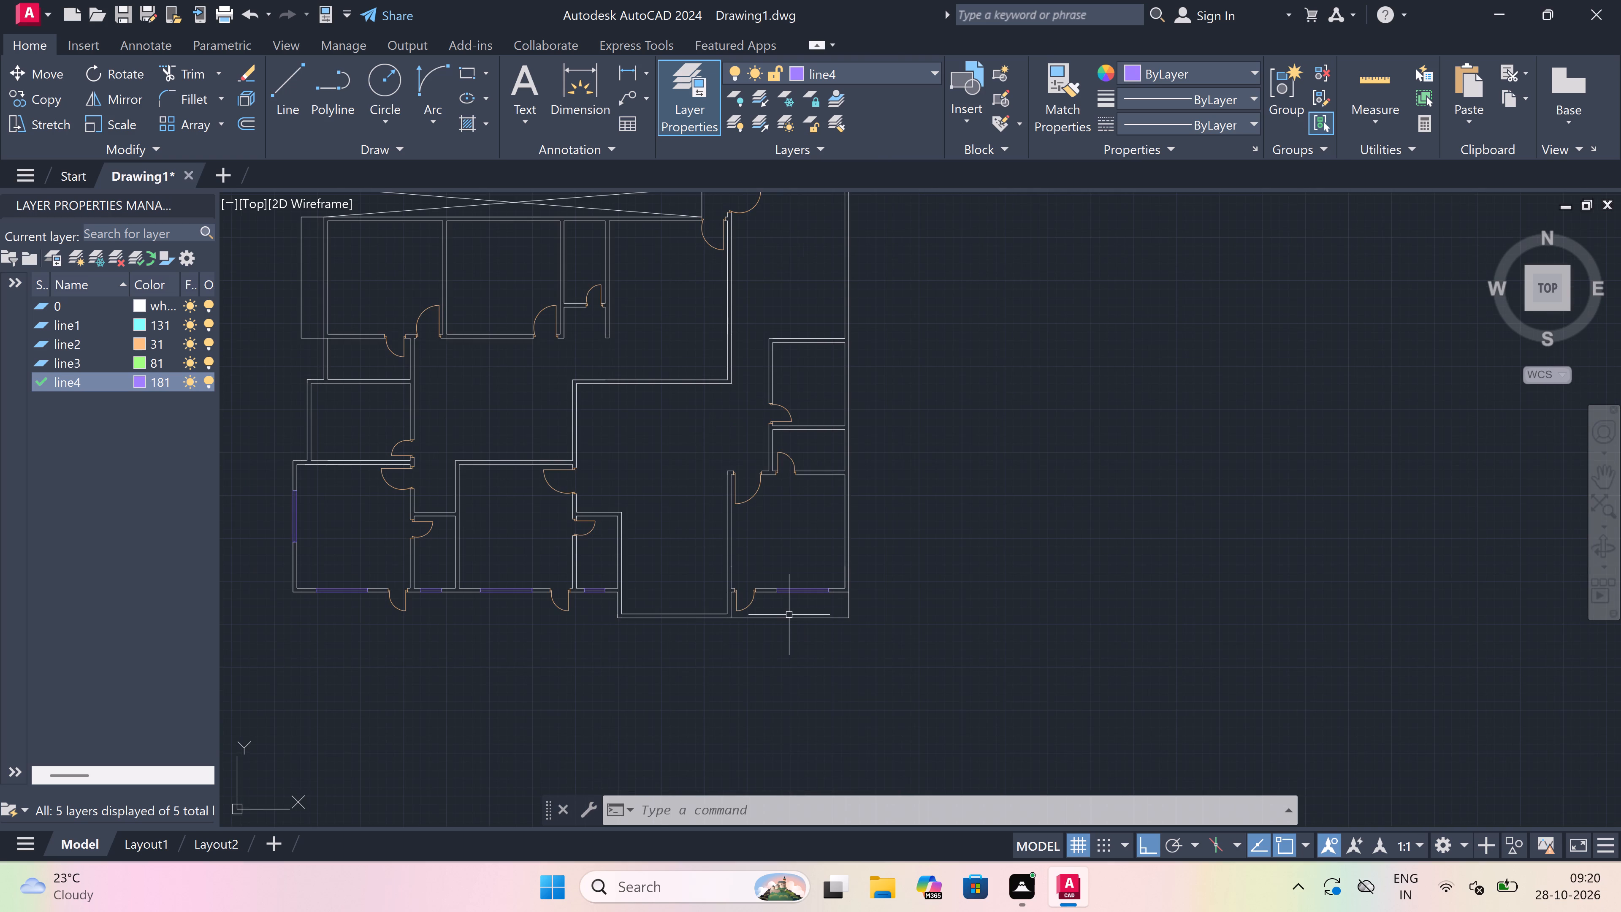
pyautogui.press('space')
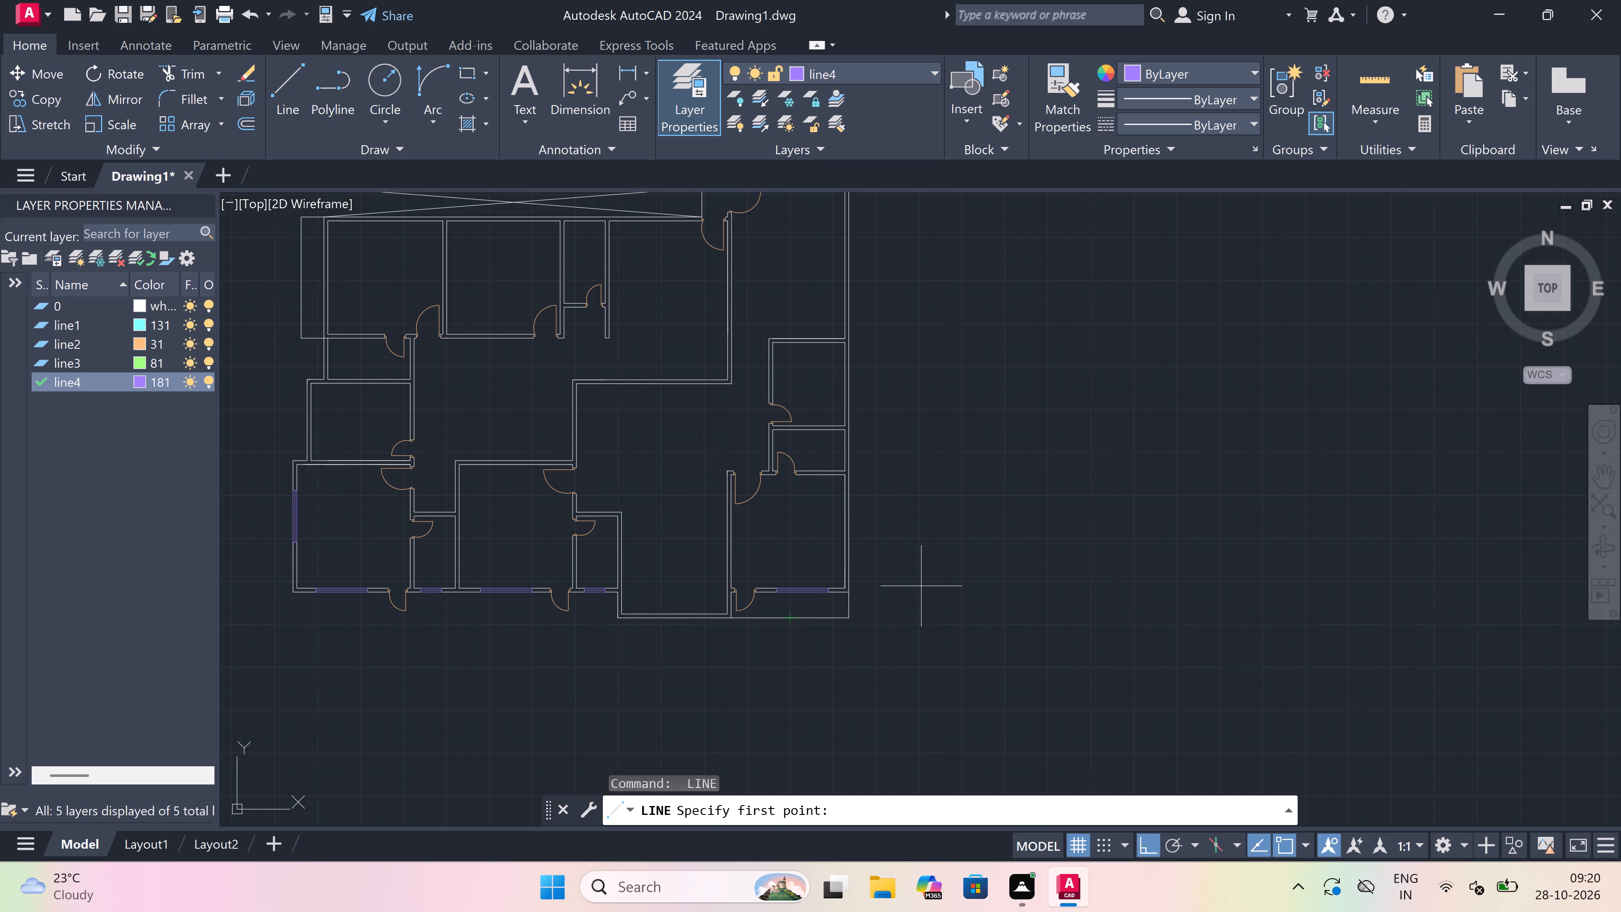
pyautogui.scroll(1, 867, 529)
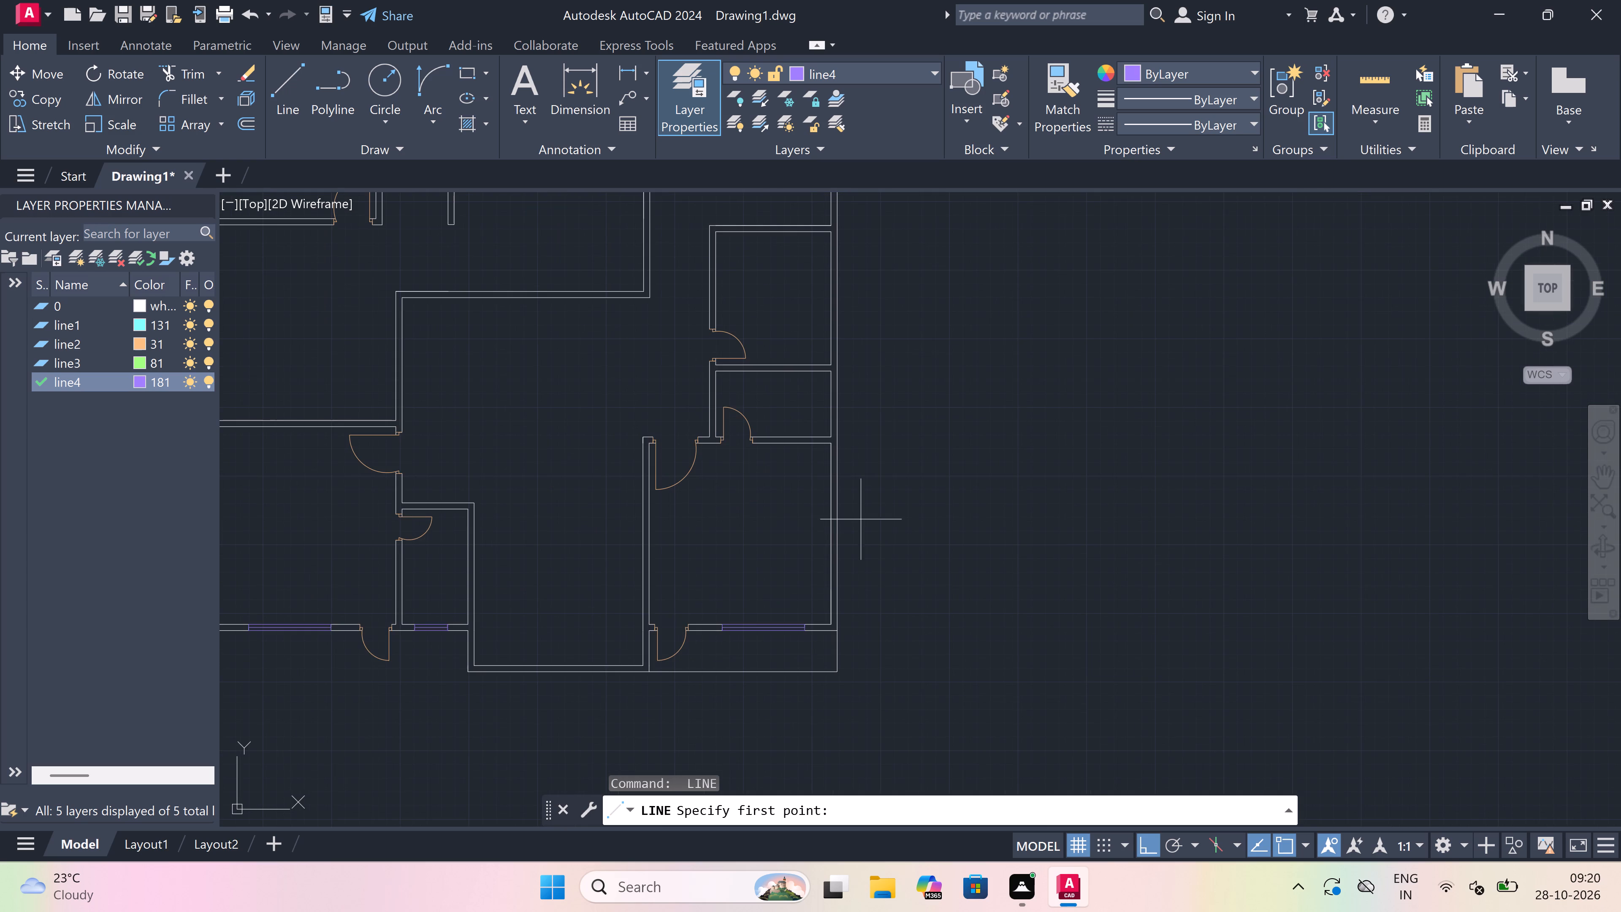
pyautogui.scroll(1, 814, 463)
pyautogui.scroll(1, 835, 496)
pyautogui.click(840, 494)
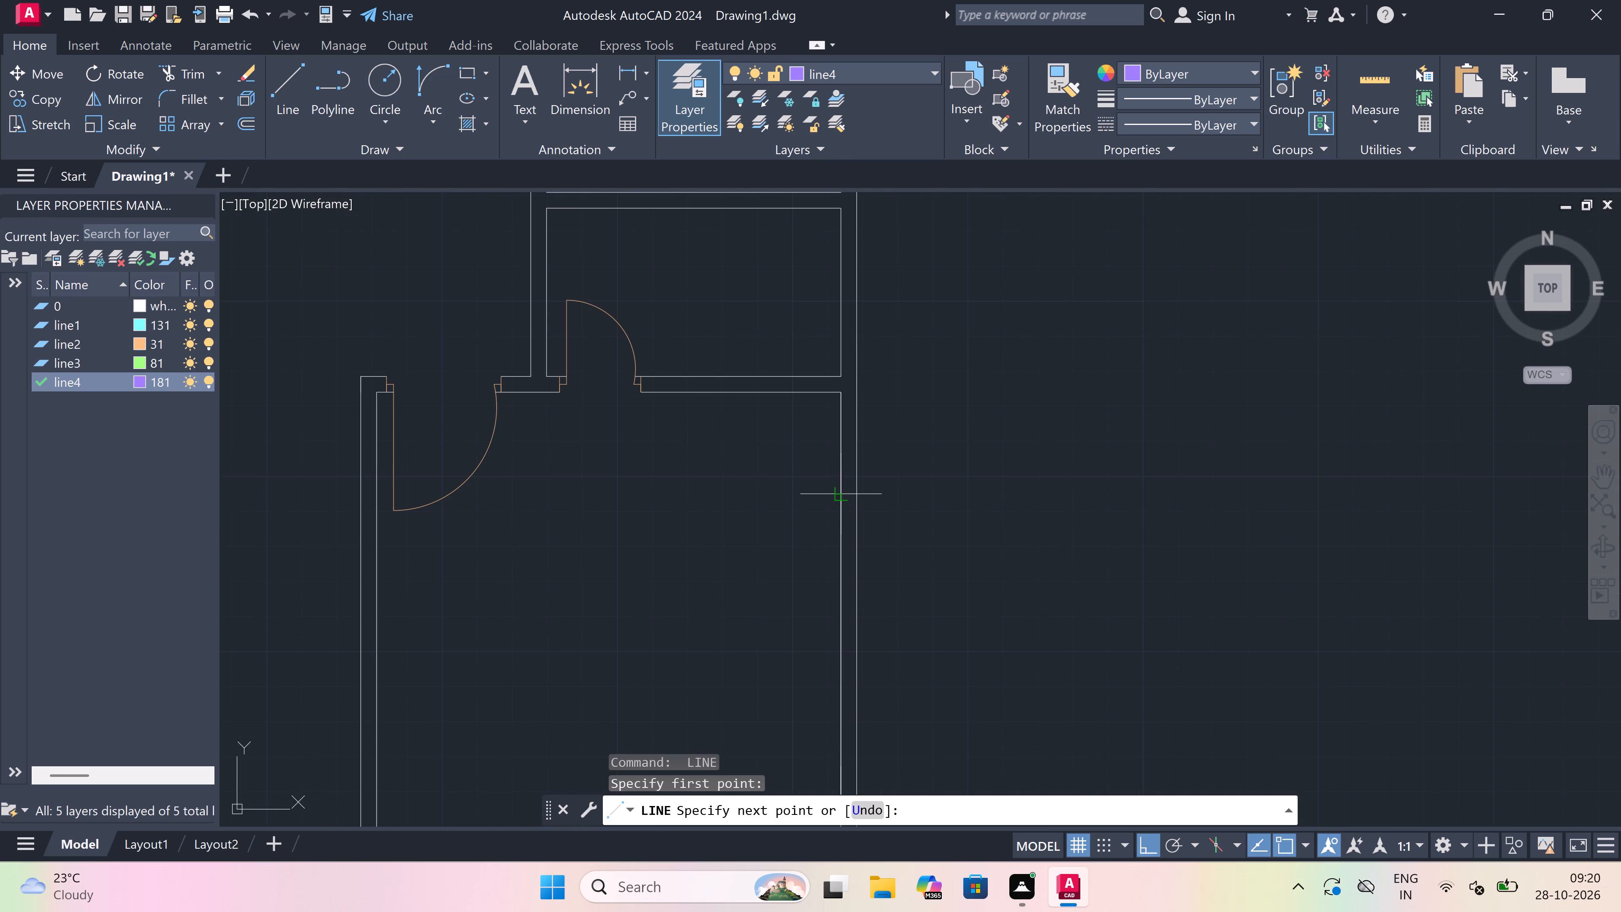
pyautogui.scroll(3, 840, 494)
pyautogui.click(907, 489)
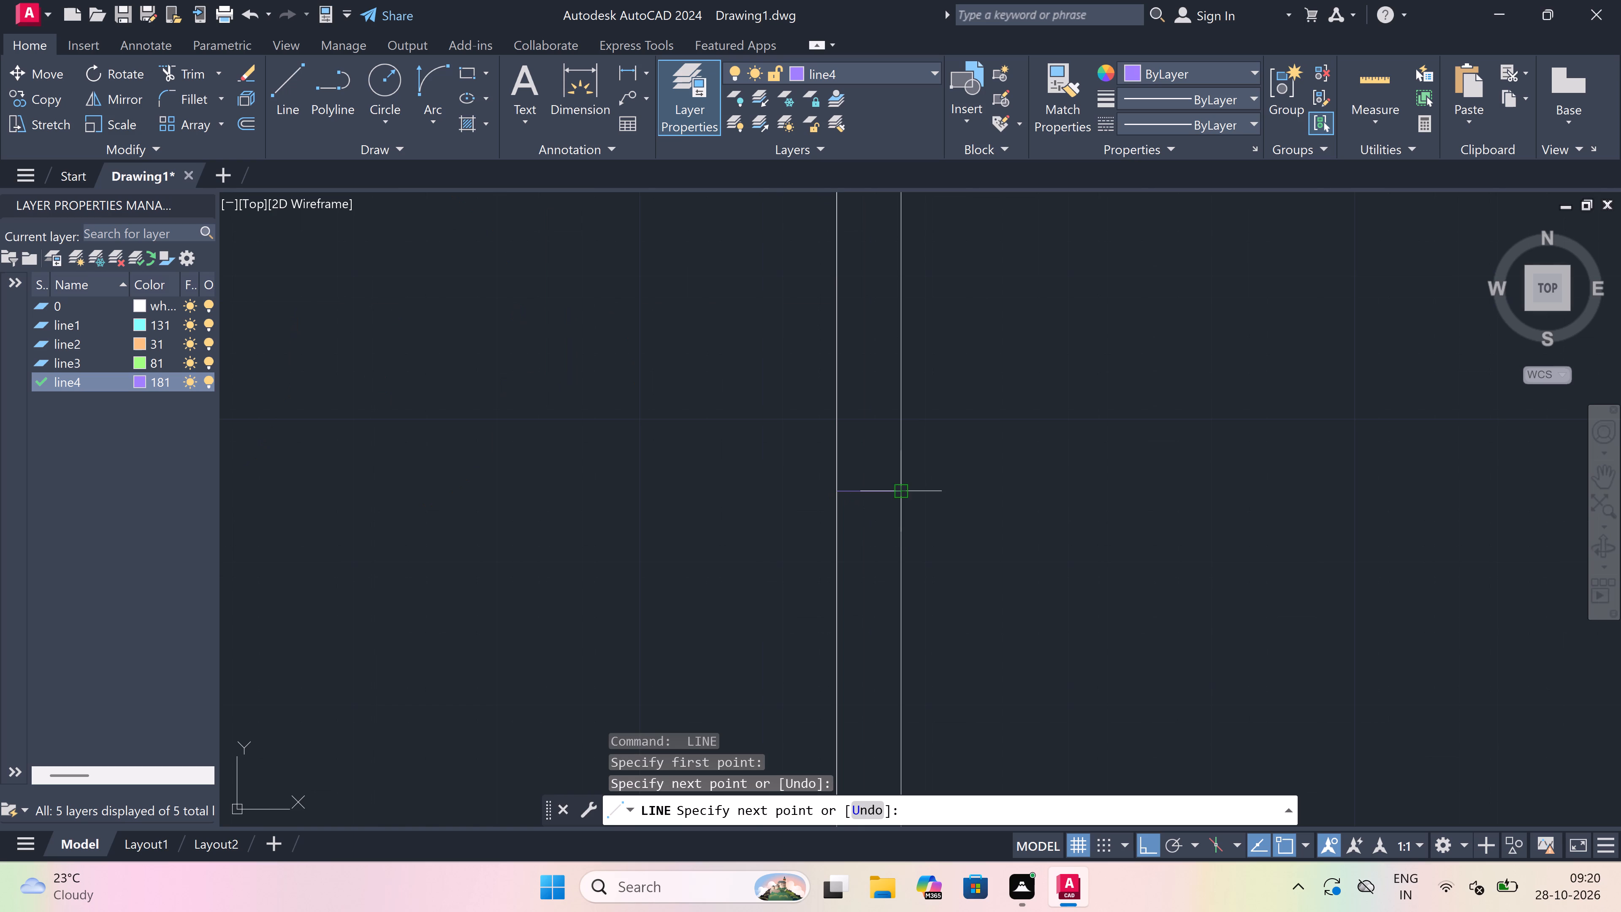
pyautogui.click(871, 488)
pyautogui.scroll(-3, 871, 488)
pyautogui.scroll(3, 870, 546)
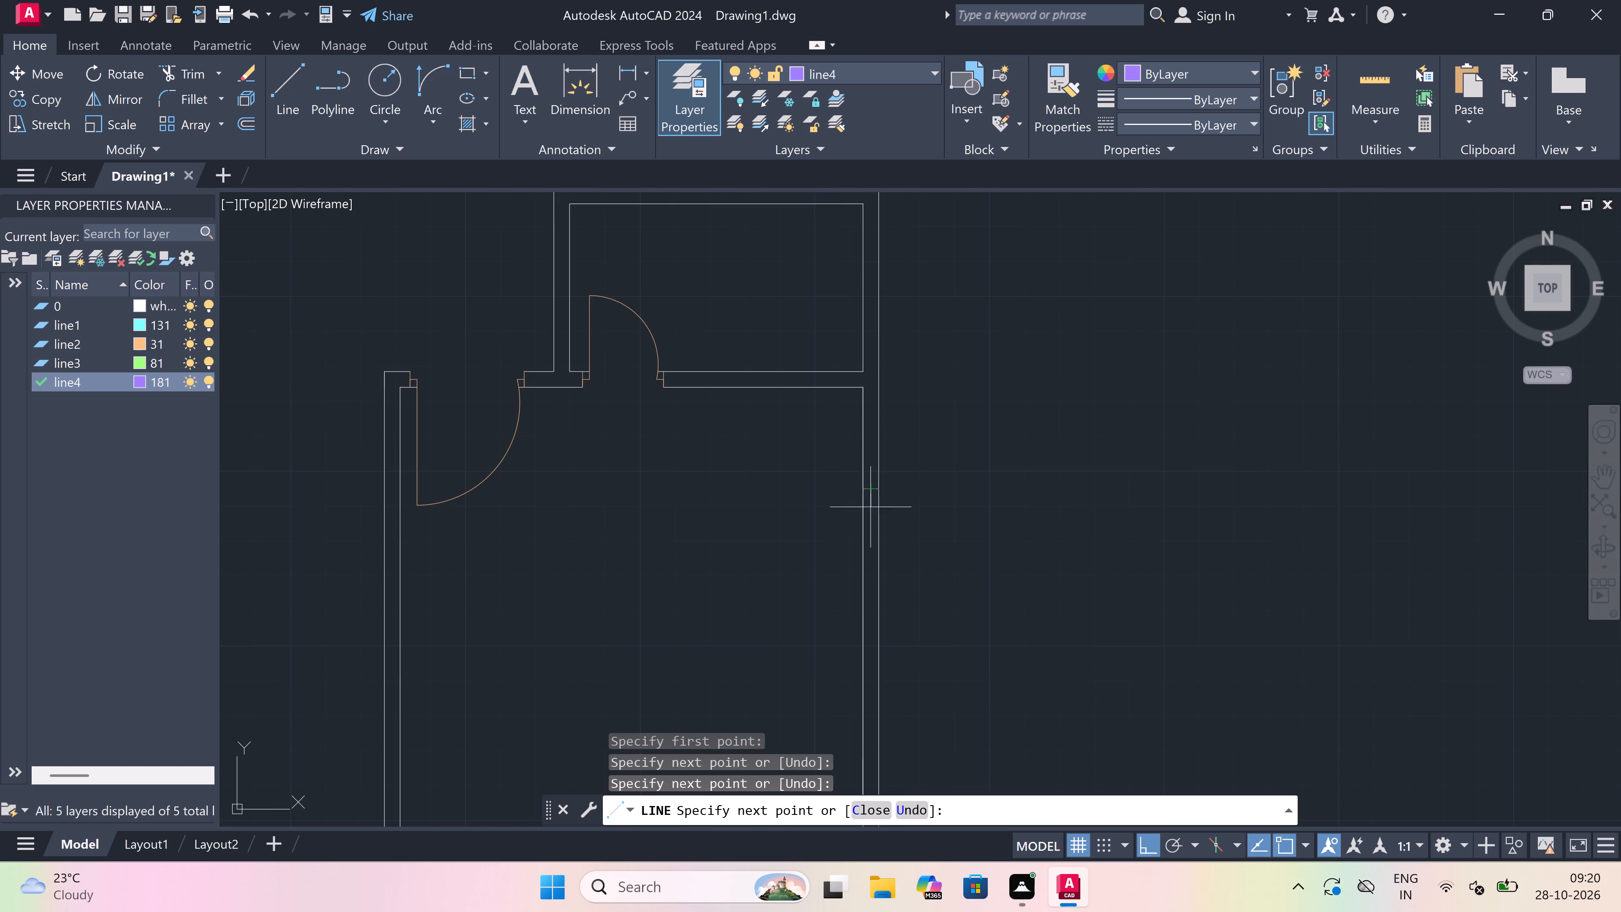
pyautogui.write("5'")
pyautogui.press('space')
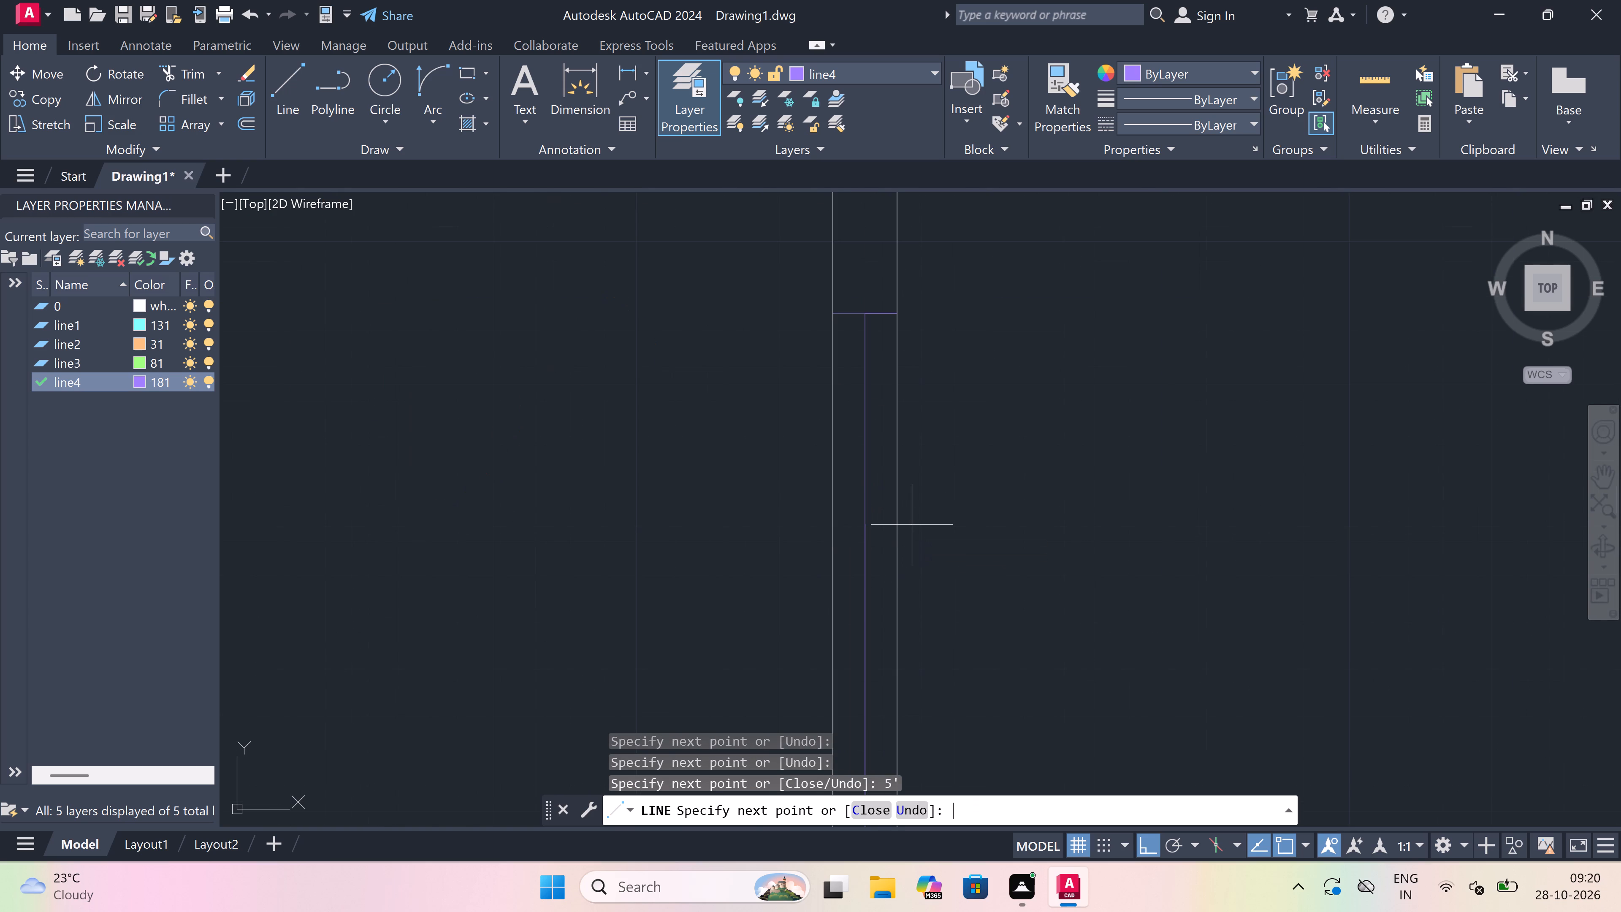
pyautogui.scroll(-3, 913, 511)
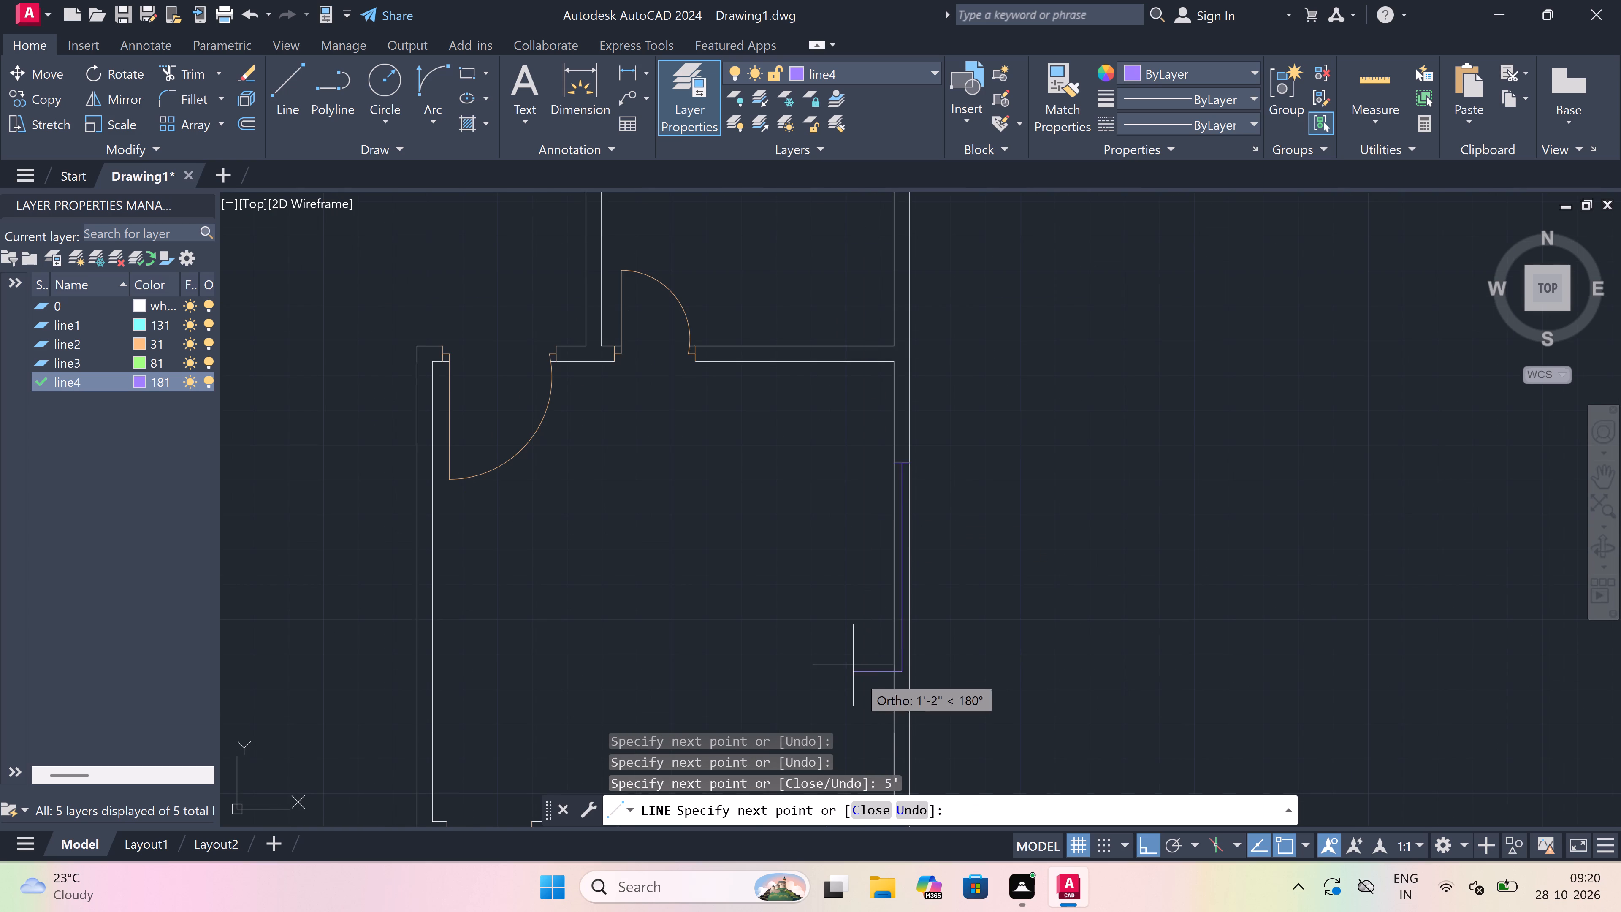
pyautogui.scroll(3, 895, 693)
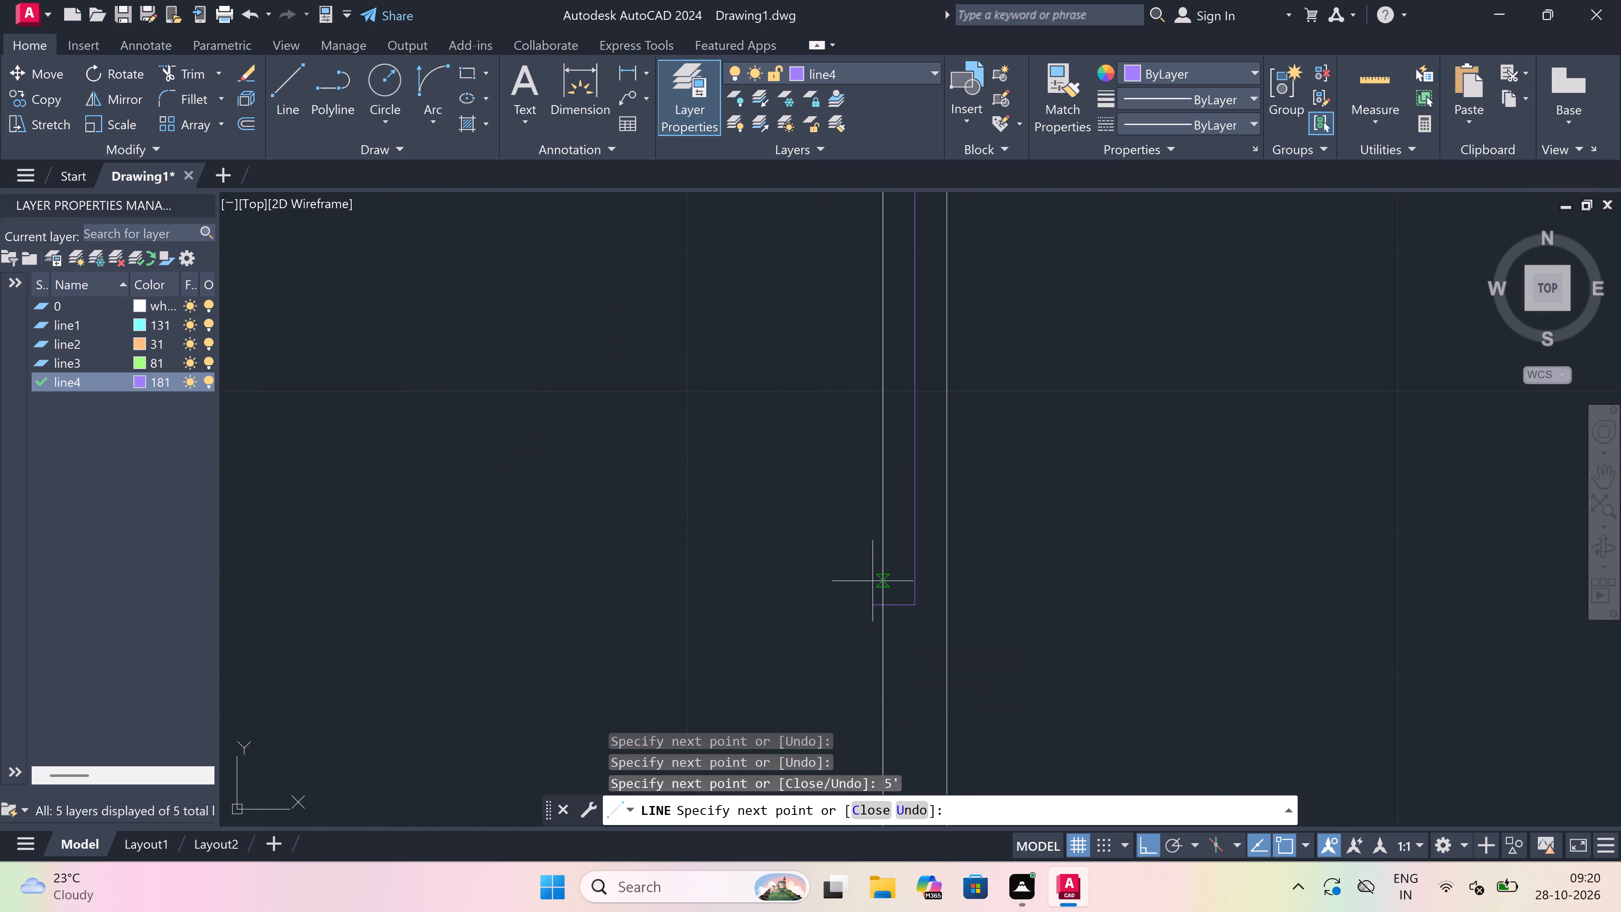
pyautogui.scroll(1, 874, 613)
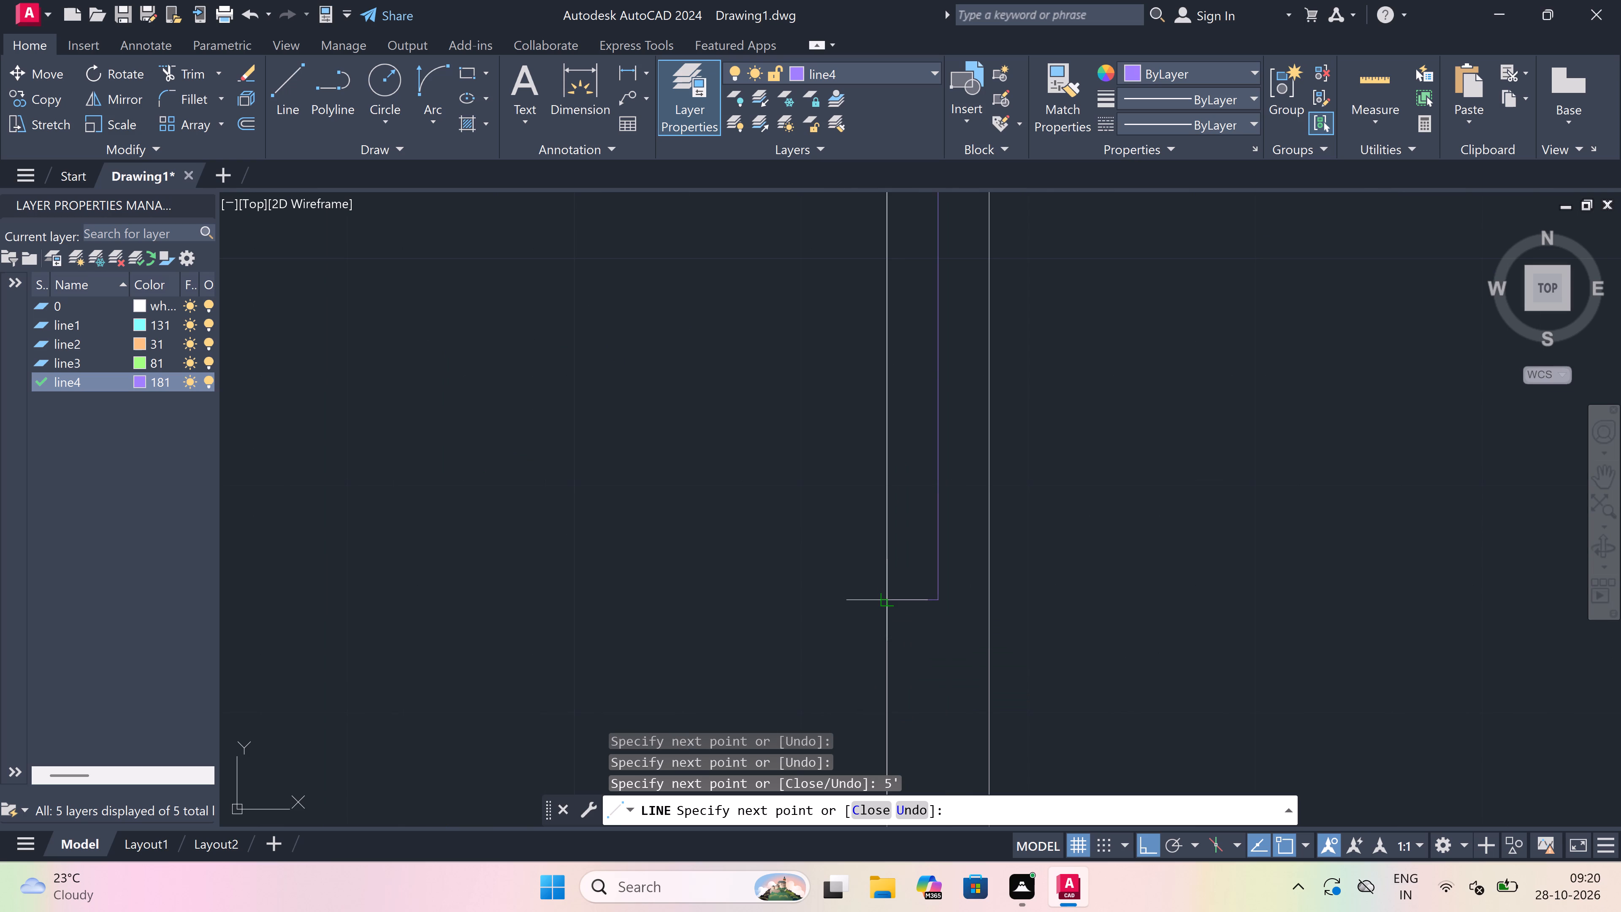
pyautogui.moveTo(888, 604); pyautogui.dragTo(898, 604)
pyautogui.click(987, 601)
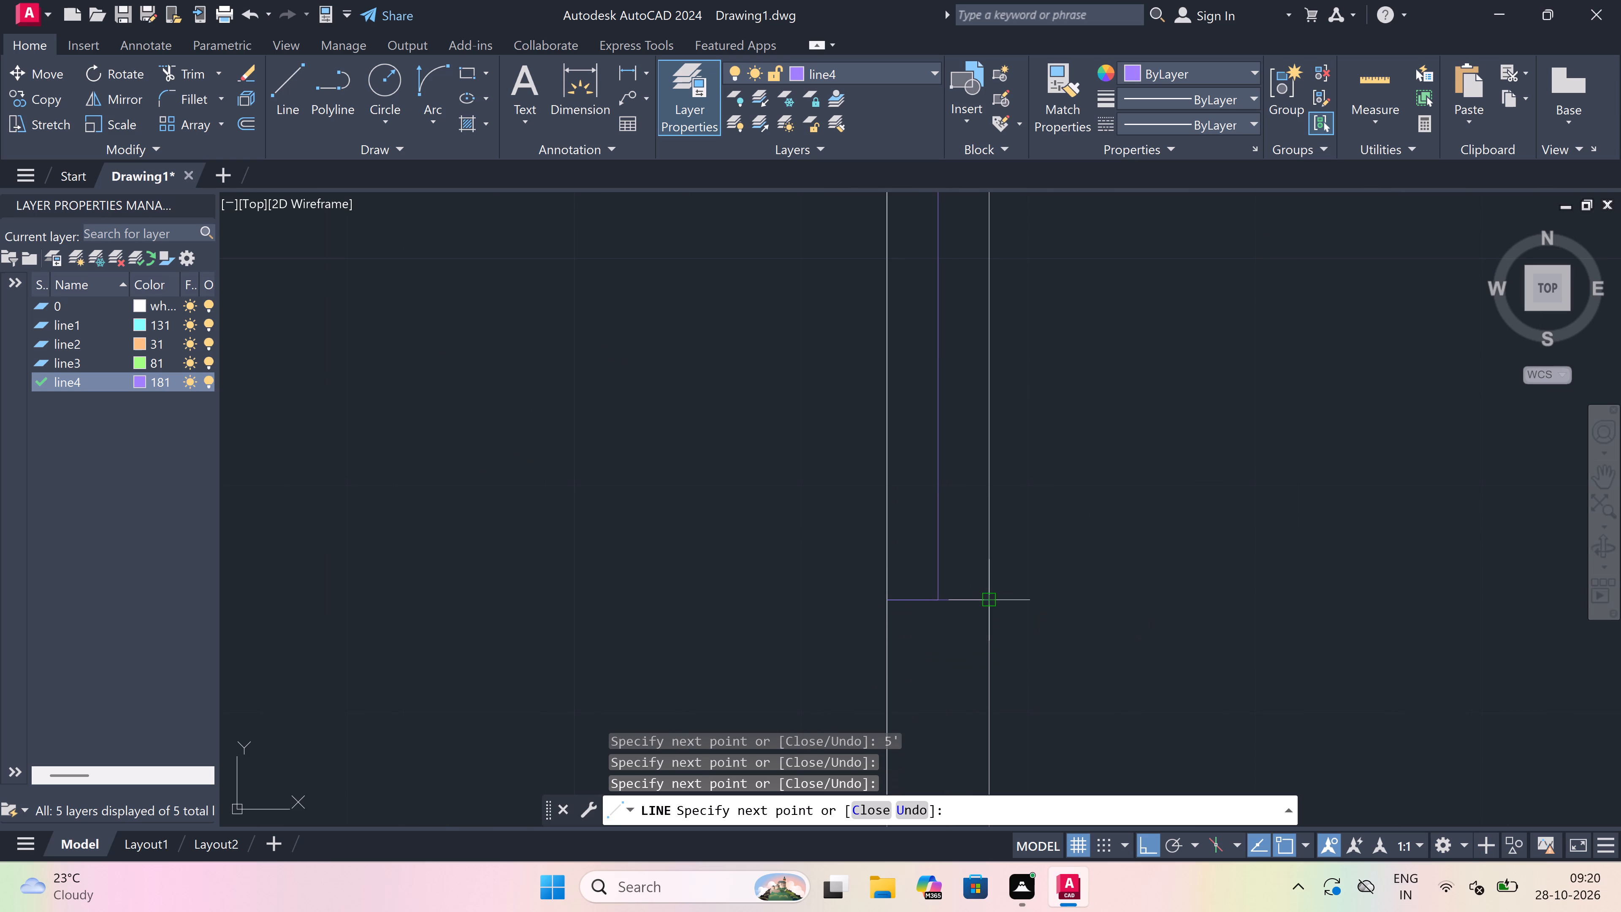
pyautogui.press('Escape')
# Trim both wall lines between the end lines of the southeast room's 5' east window.
pyautogui.scroll(-5, 747, 546)
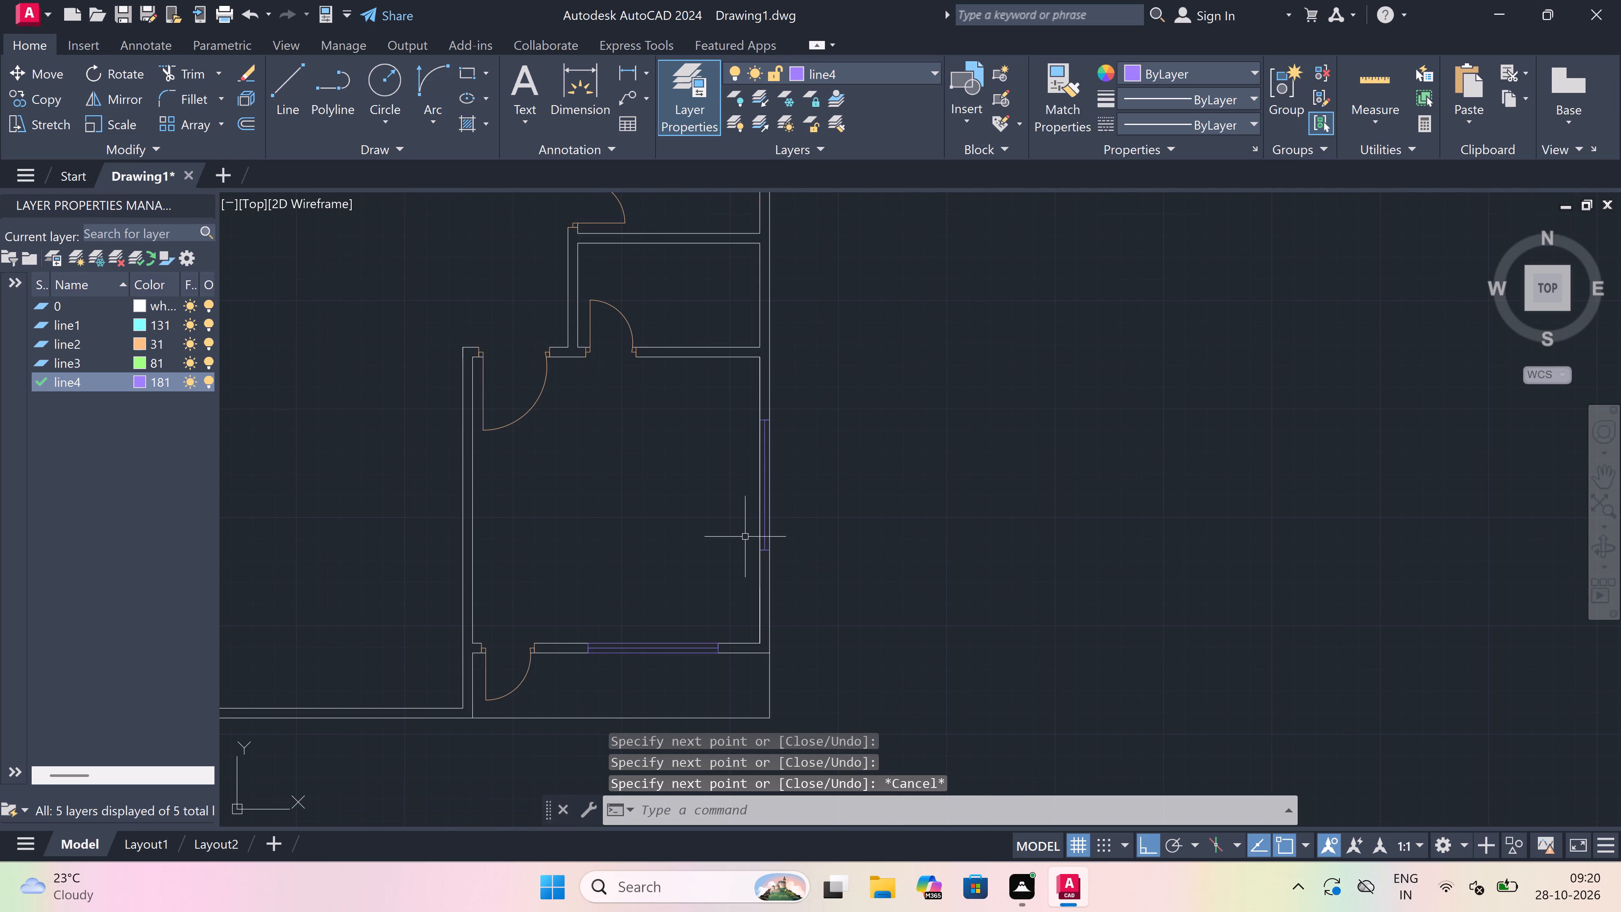
pyautogui.scroll(2, 751, 467)
pyautogui.write('tr')
pyautogui.press('space')
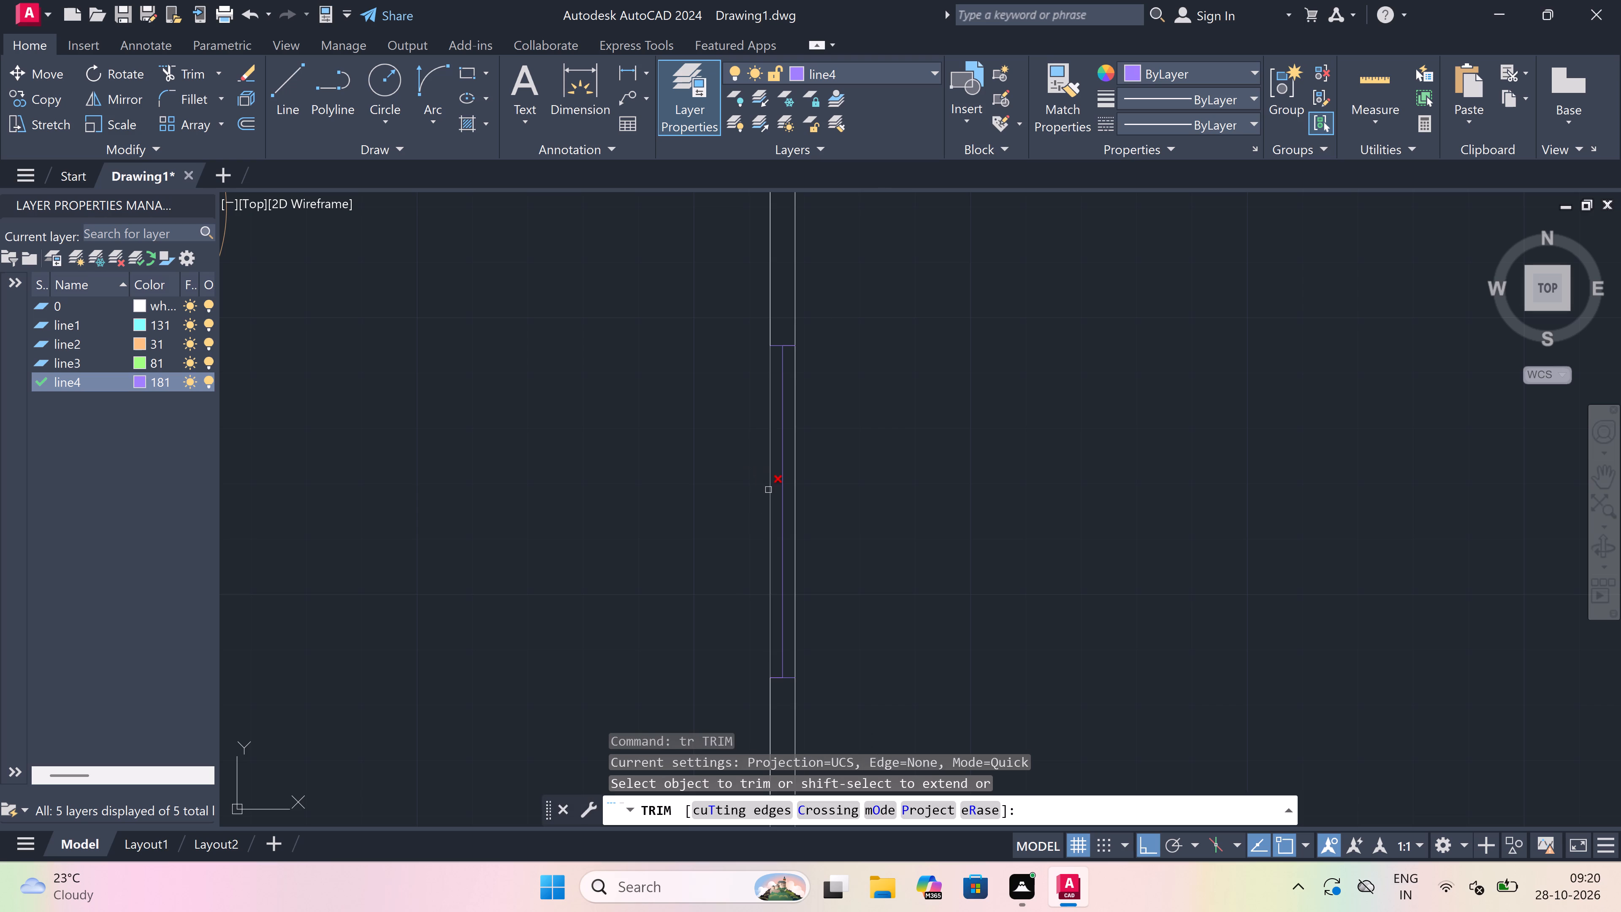
pyautogui.click(770, 490)
pyautogui.click(770, 489)
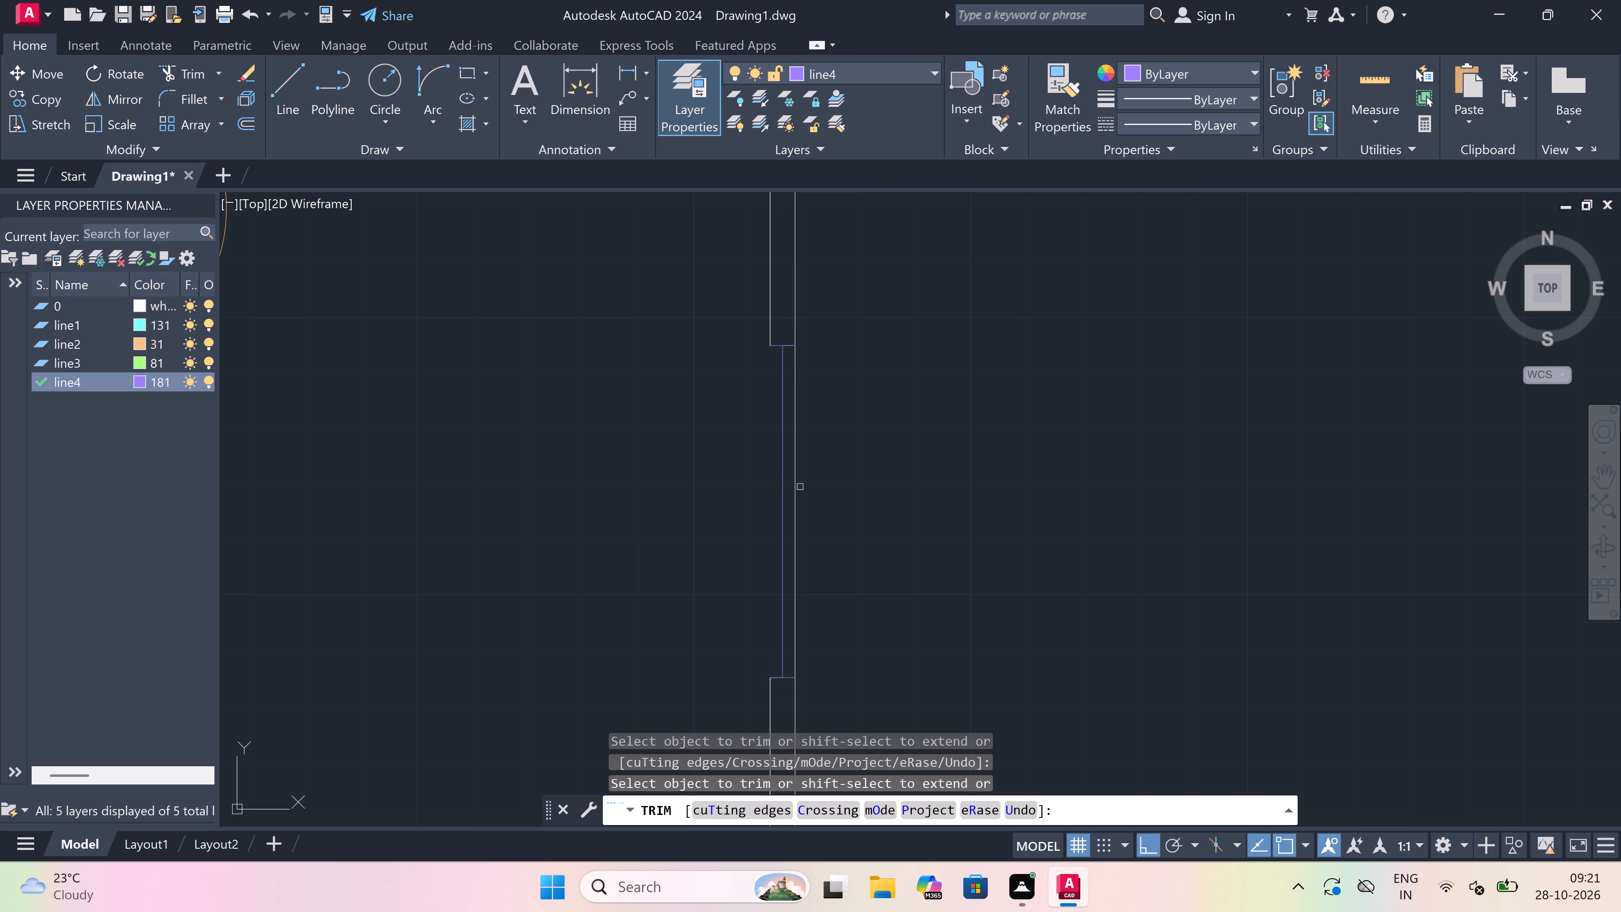
pyautogui.click(792, 485)
pyautogui.press('Escape')
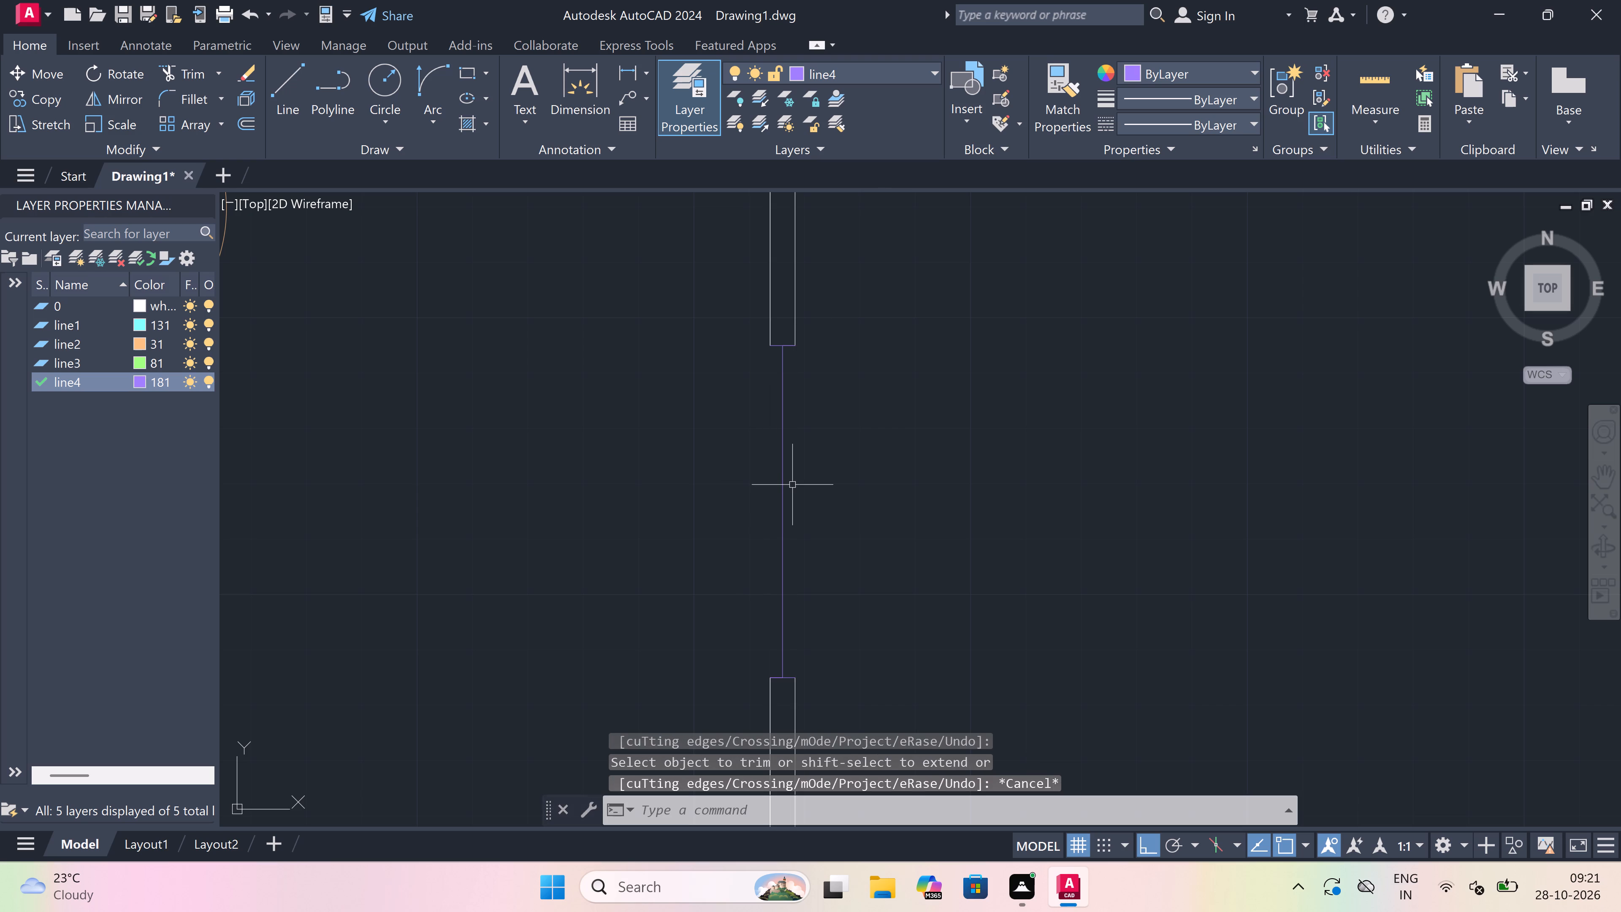
# Draw inner and outer face lines joining the two end lines of the southeast room's 5' east window.
pyautogui.press('l')
pyautogui.press('space')
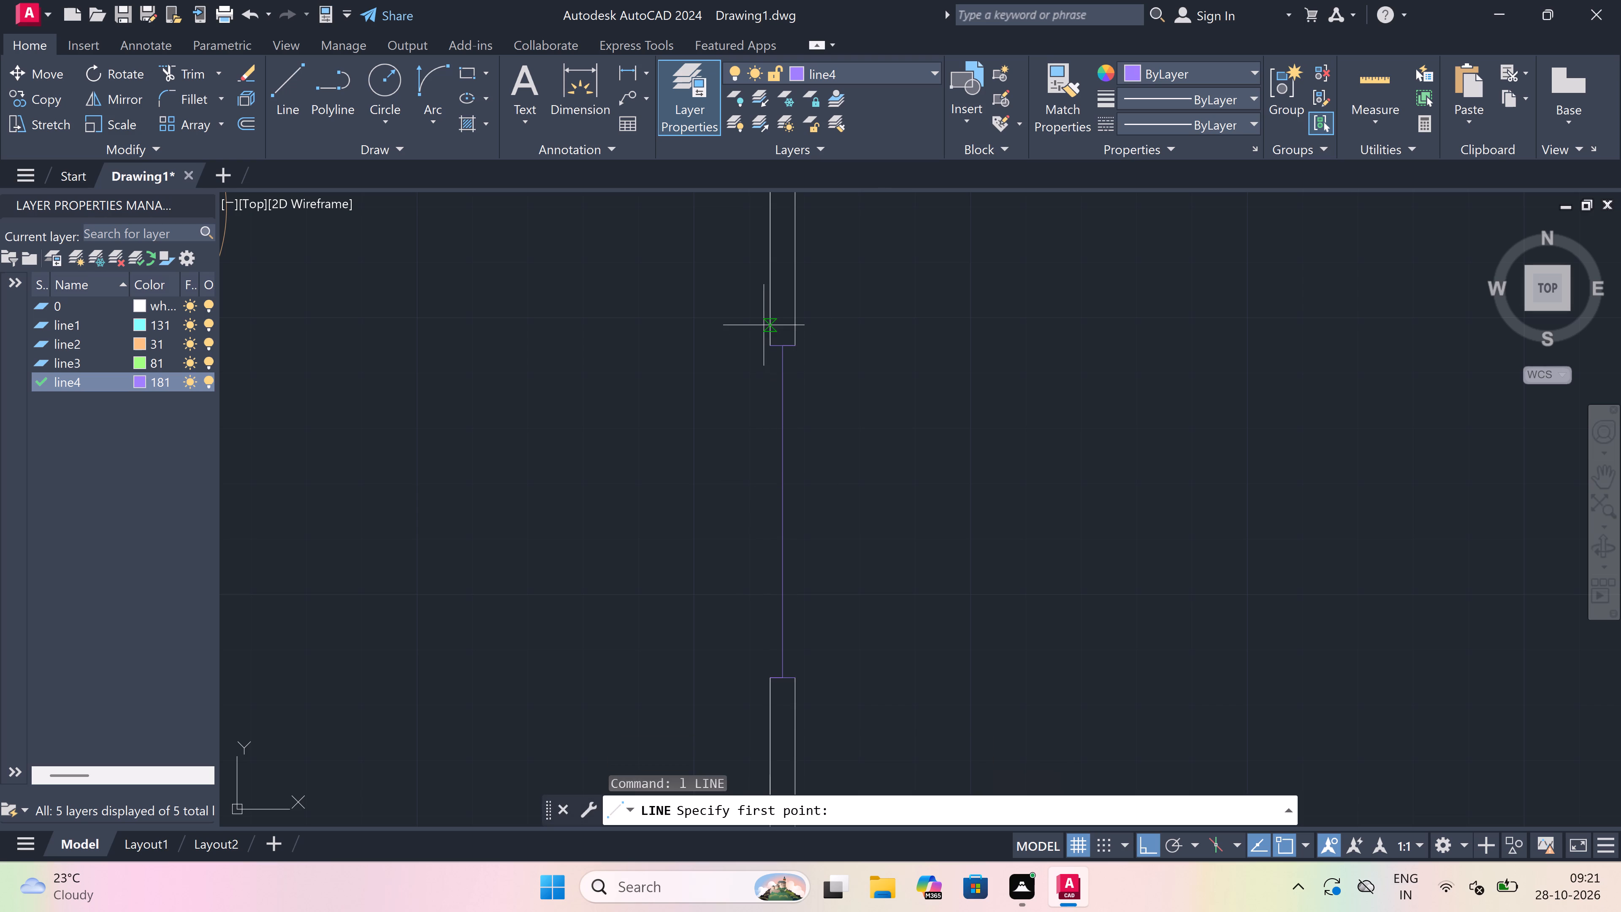
pyautogui.moveTo(764, 341); pyautogui.dragTo(764, 350)
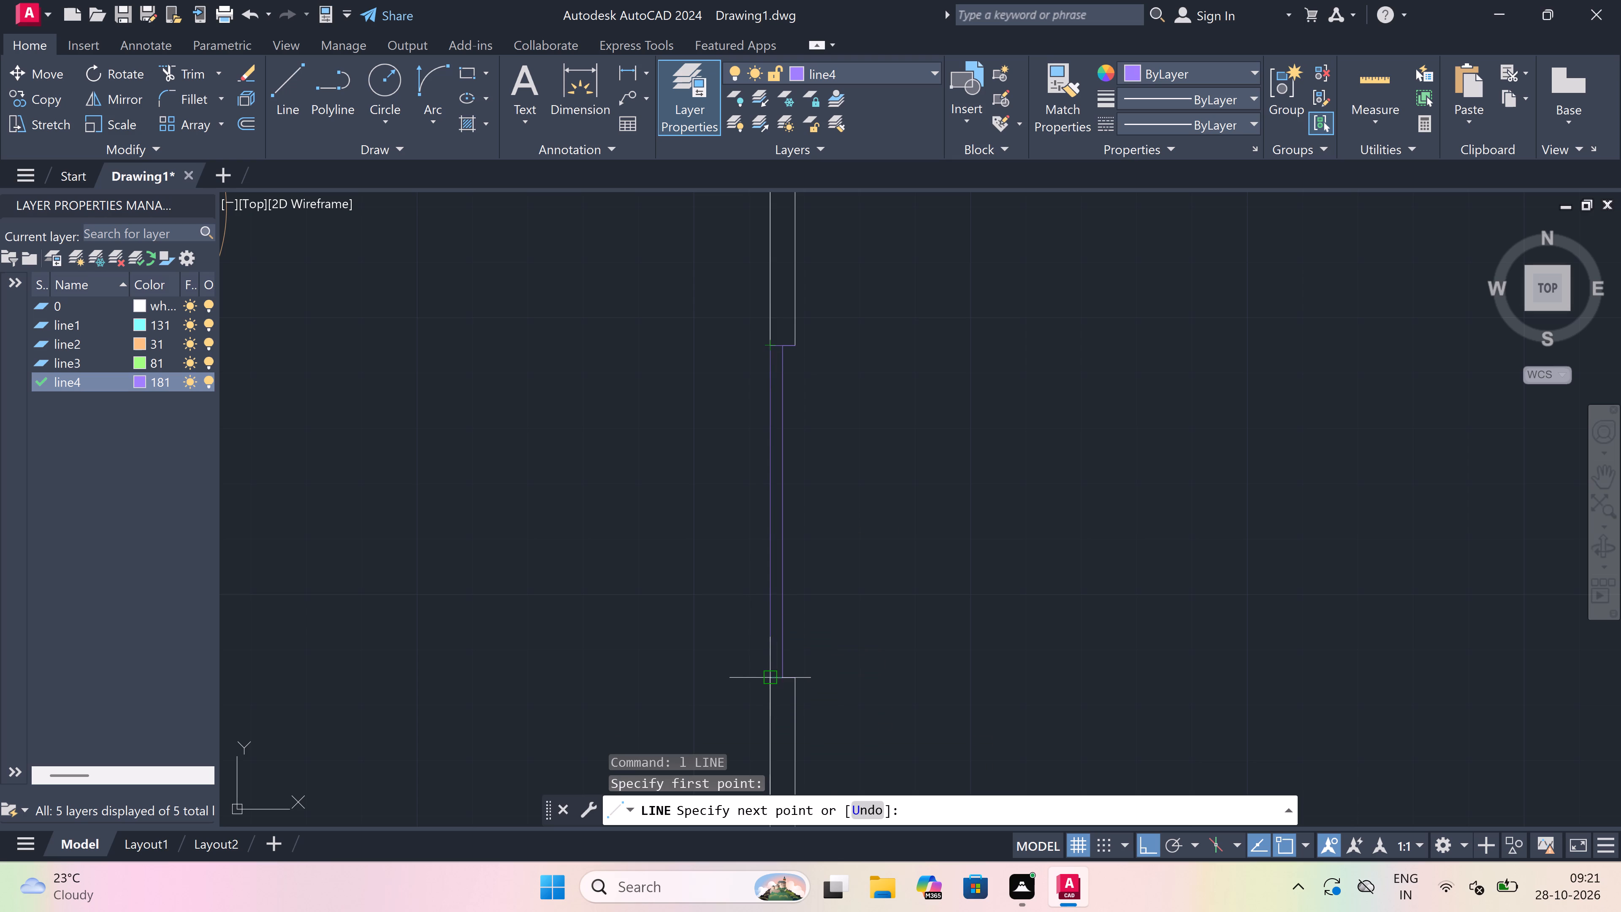
pyautogui.click(760, 676)
pyautogui.press('Escape')
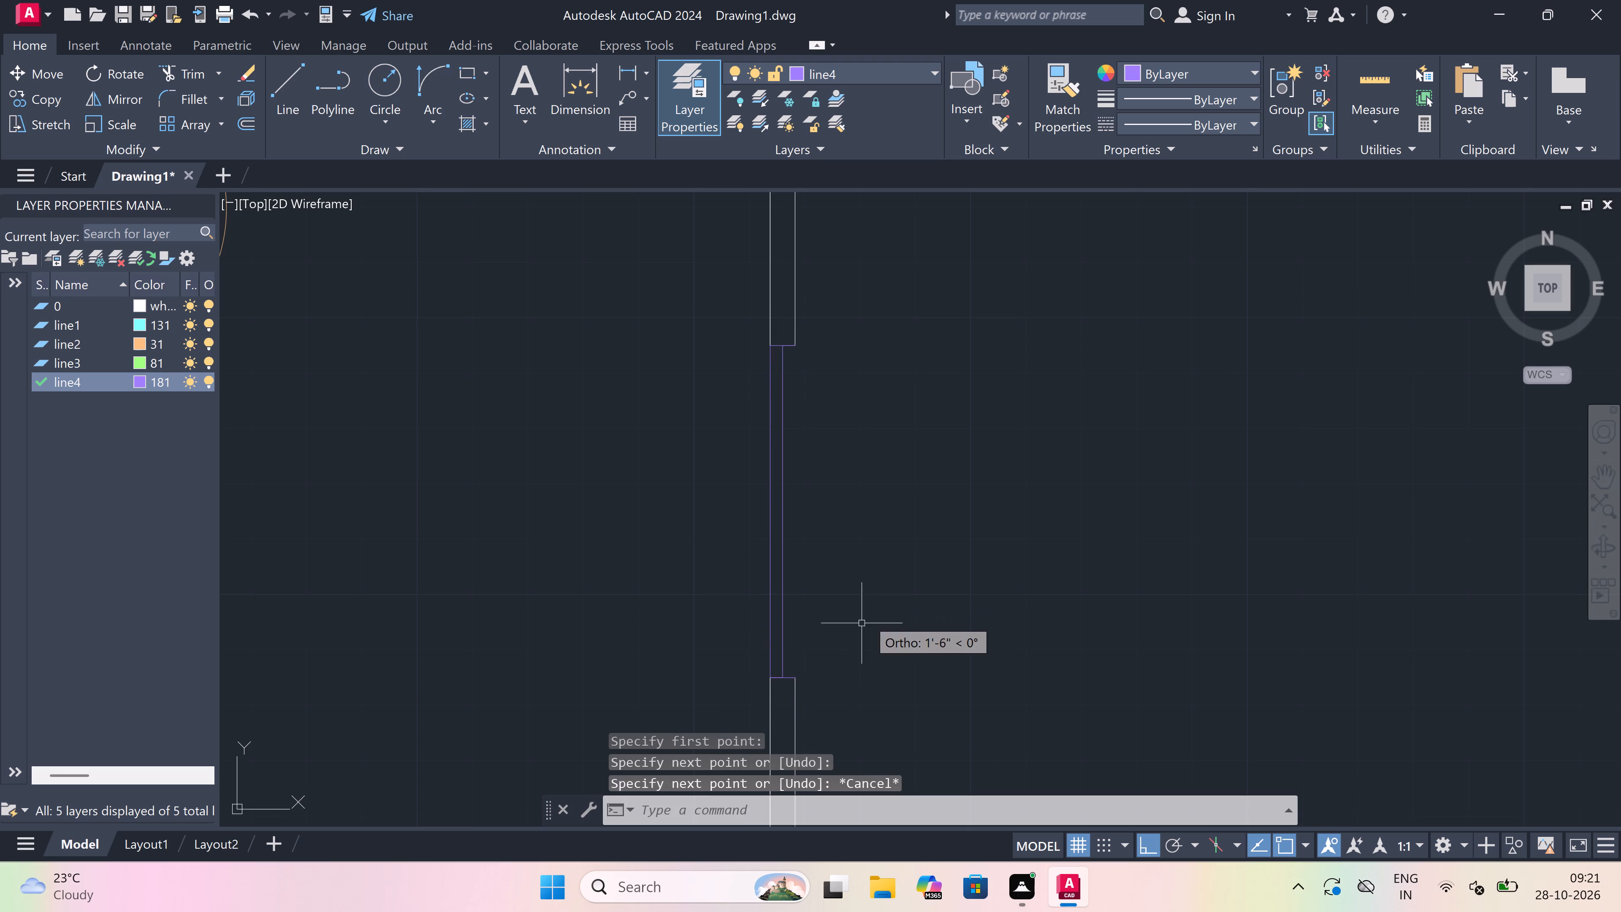
pyautogui.press('space')
pyautogui.moveTo(794, 674); pyautogui.dragTo(794, 652)
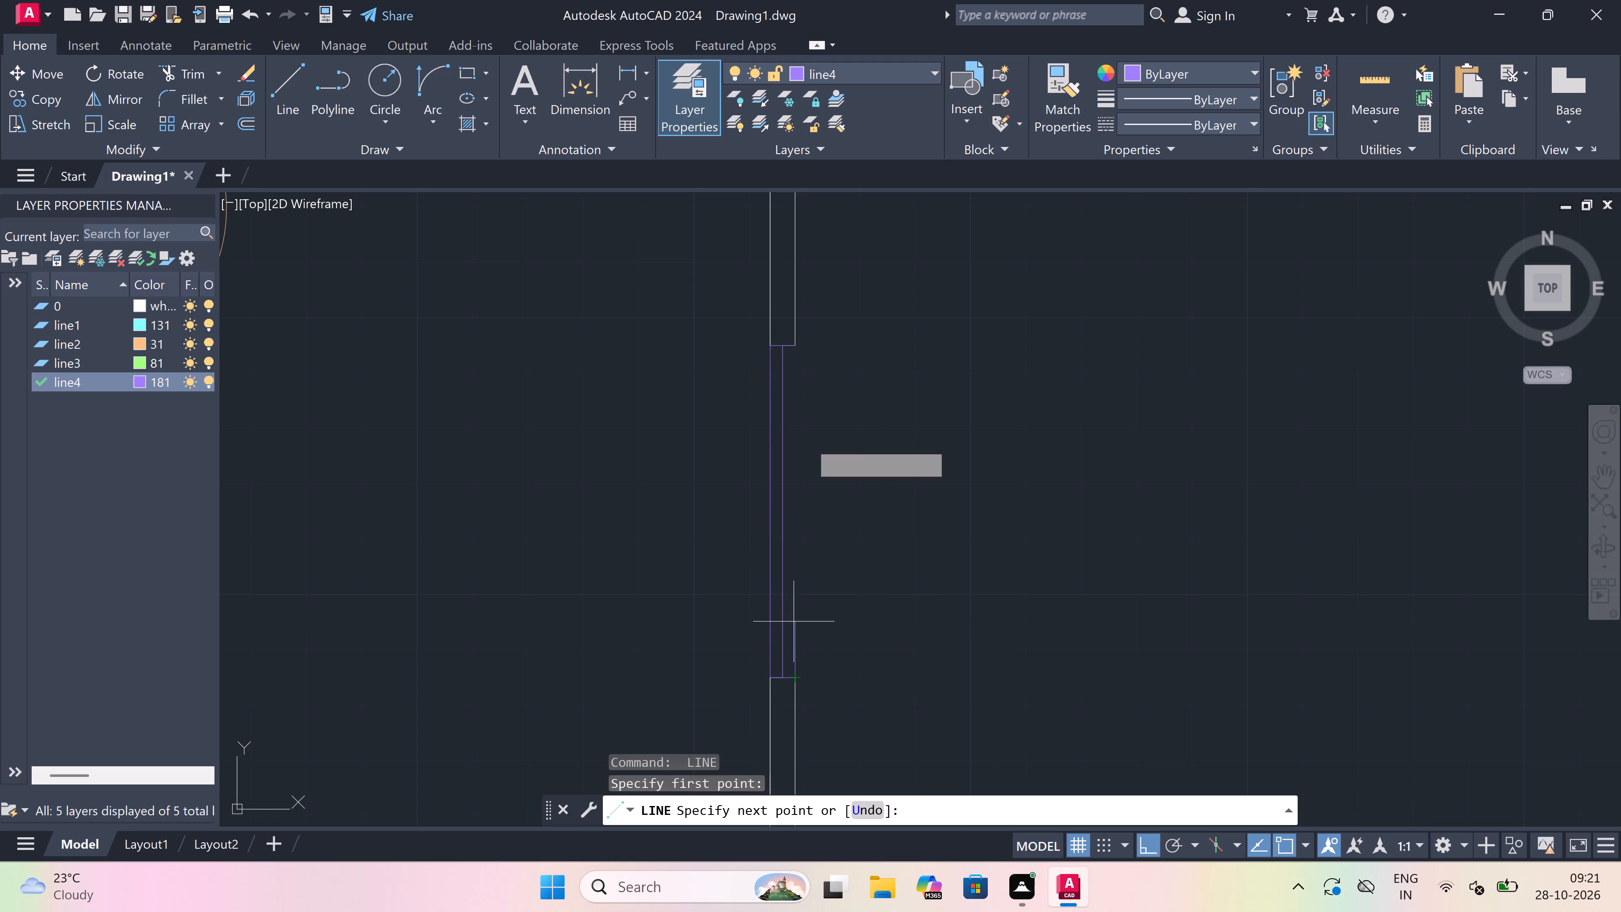
pyautogui.click(794, 343)
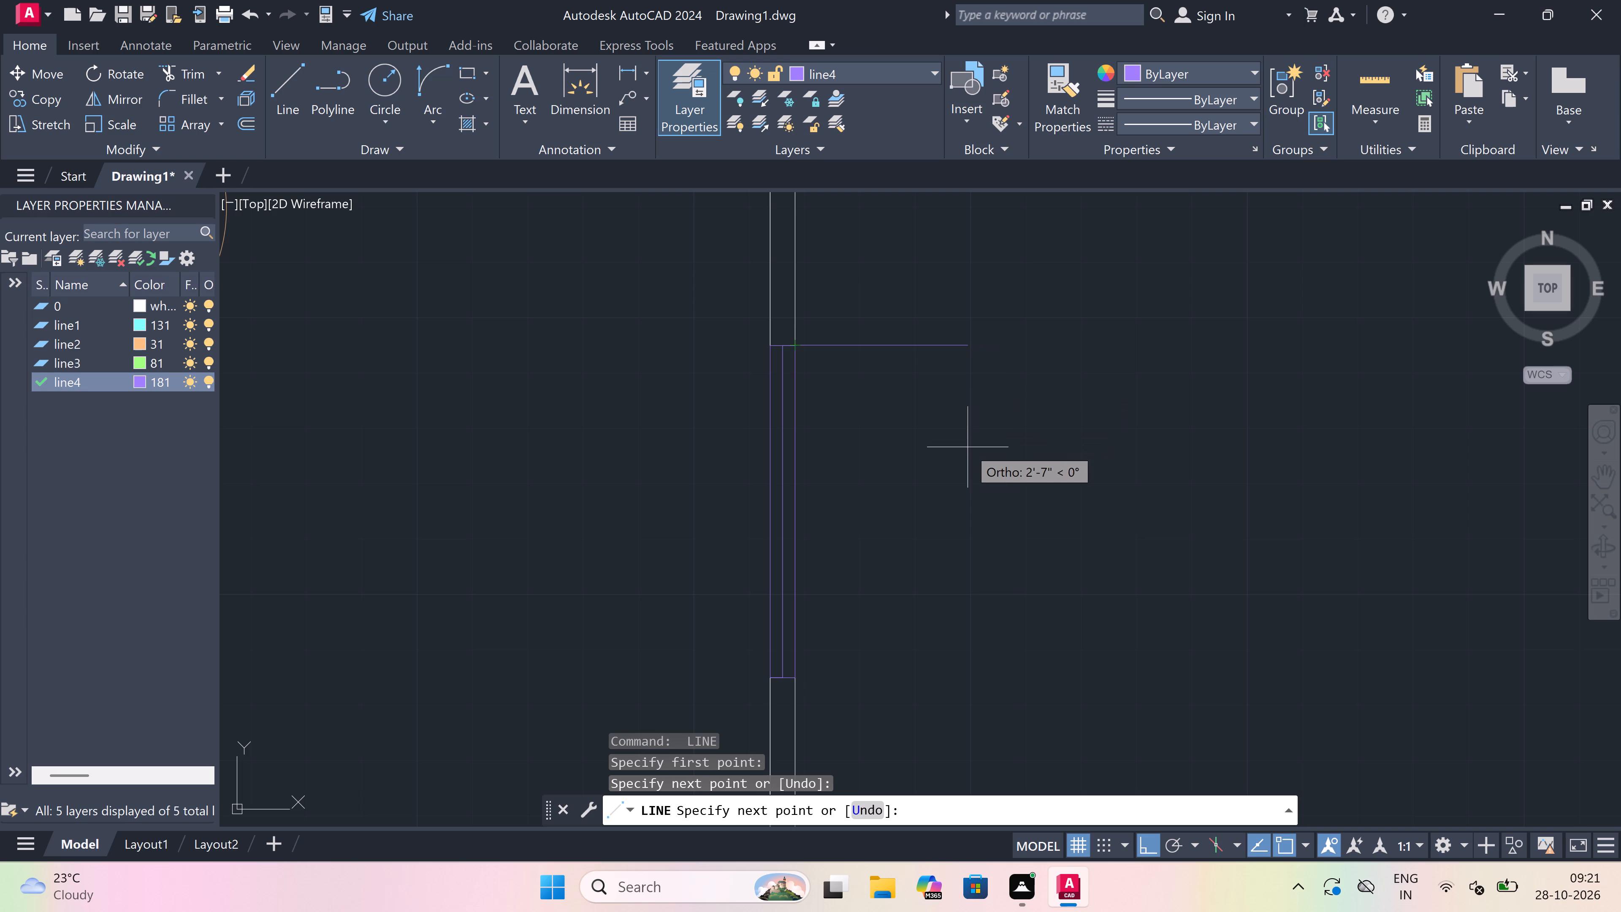
pyautogui.press('Escape')
# Draw a 2' window in the east wall of the small room directly north of the southeast room, with a mid-wall line between two end lines.
pyautogui.scroll(-1, 828, 491)
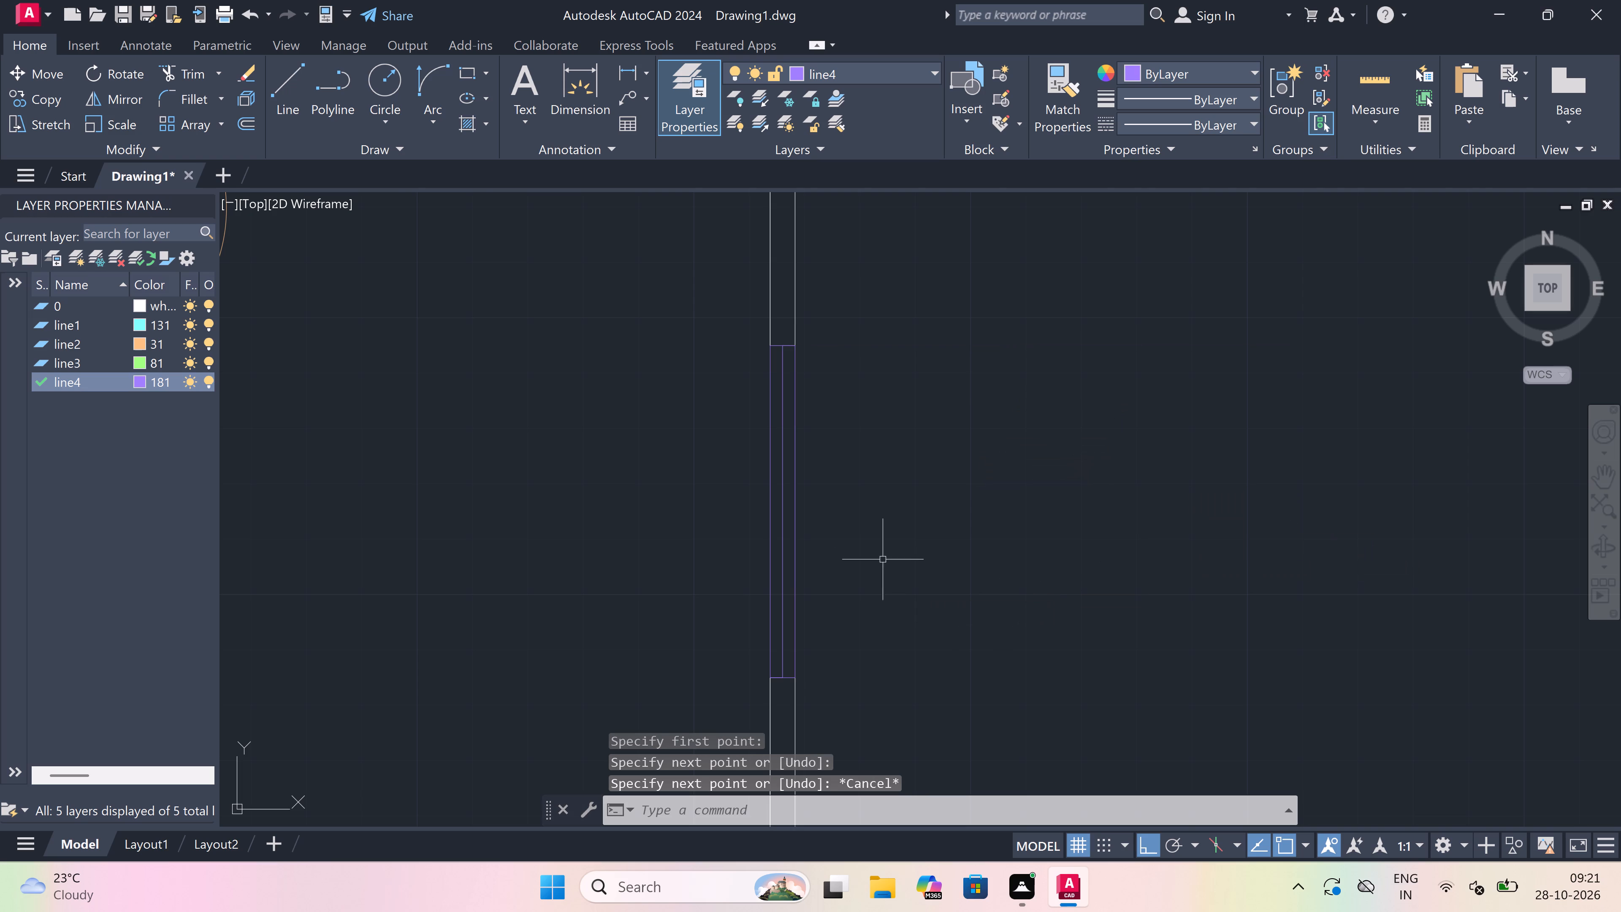
pyautogui.scroll(-3, 835, 501)
pyautogui.press('space')
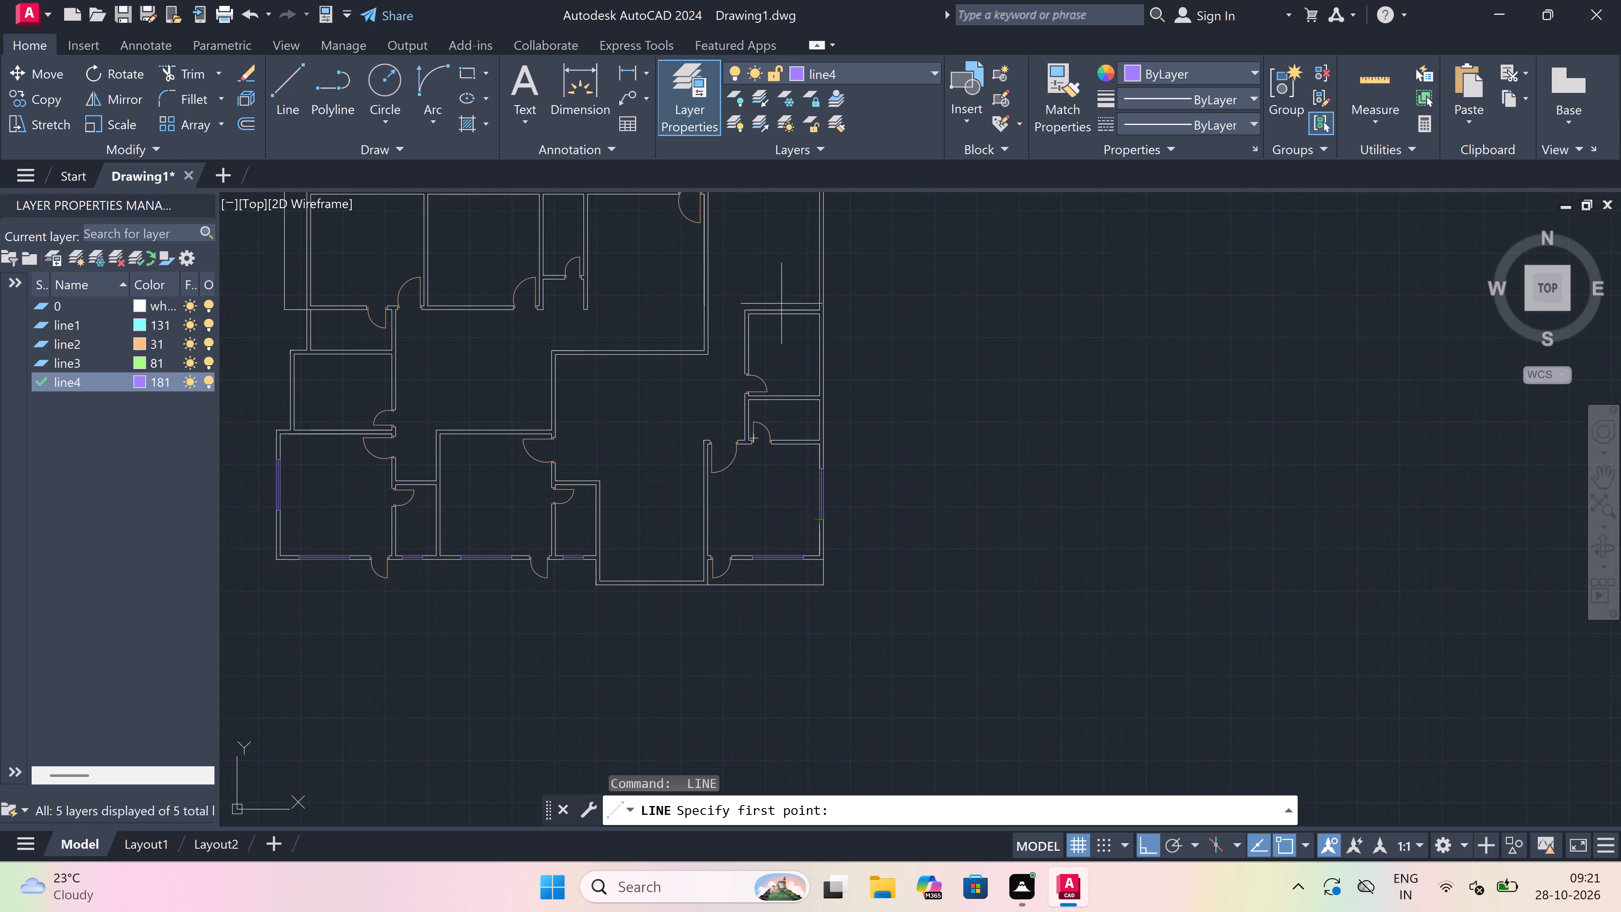
pyautogui.scroll(2, 822, 379)
pyautogui.scroll(1, 817, 432)
pyautogui.scroll(1, 780, 524)
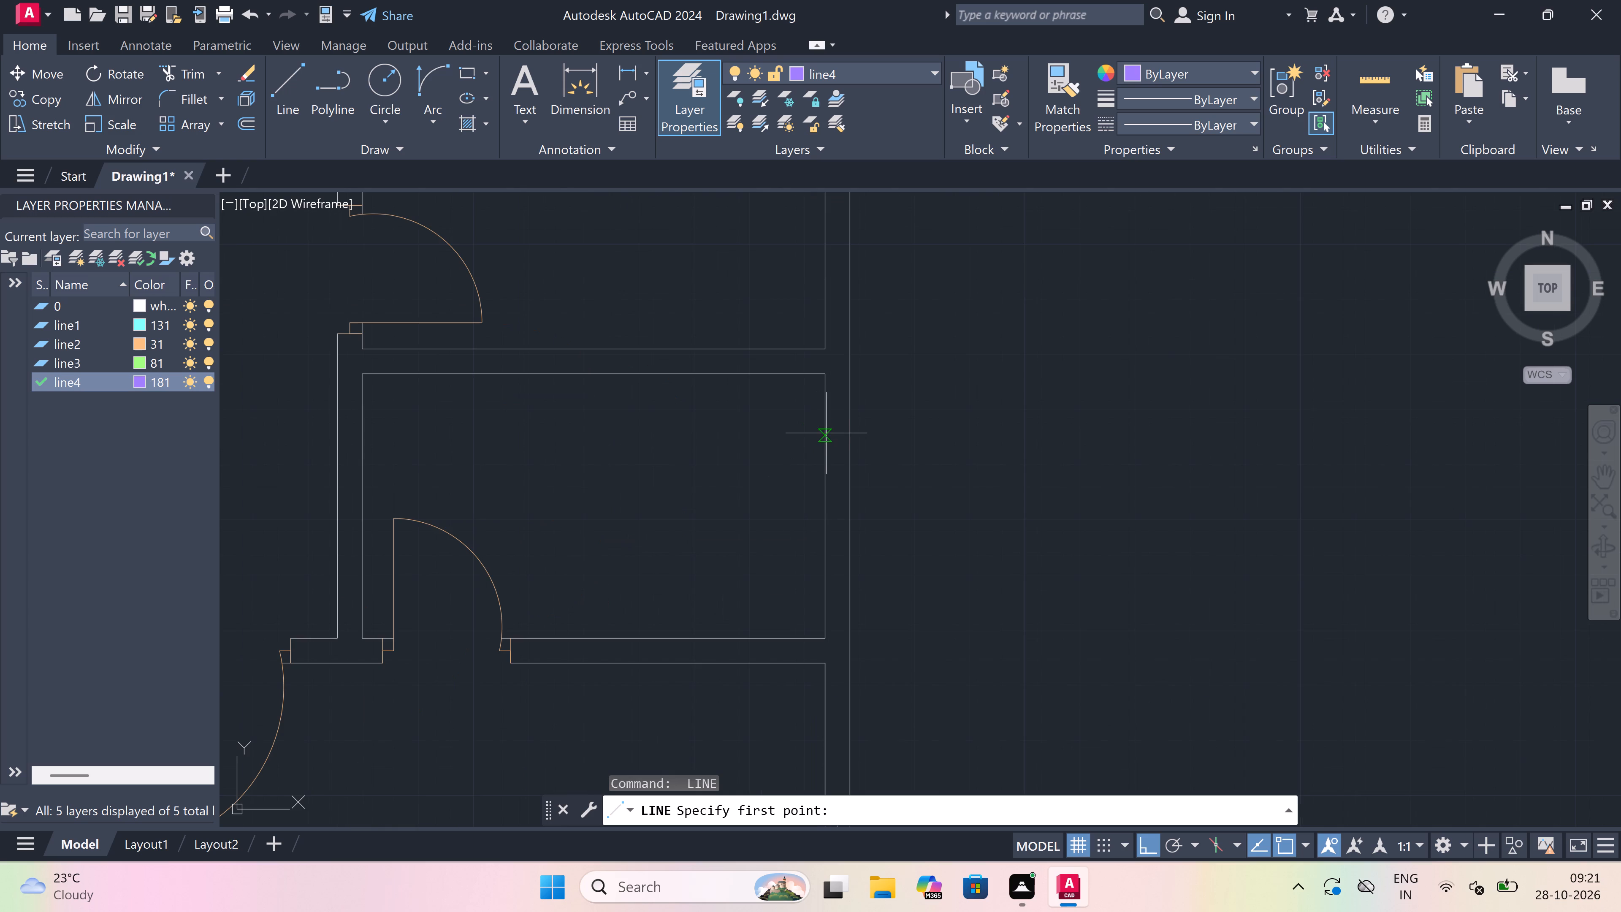
pyautogui.click(826, 432)
pyautogui.scroll(2, 851, 429)
pyautogui.click(851, 429)
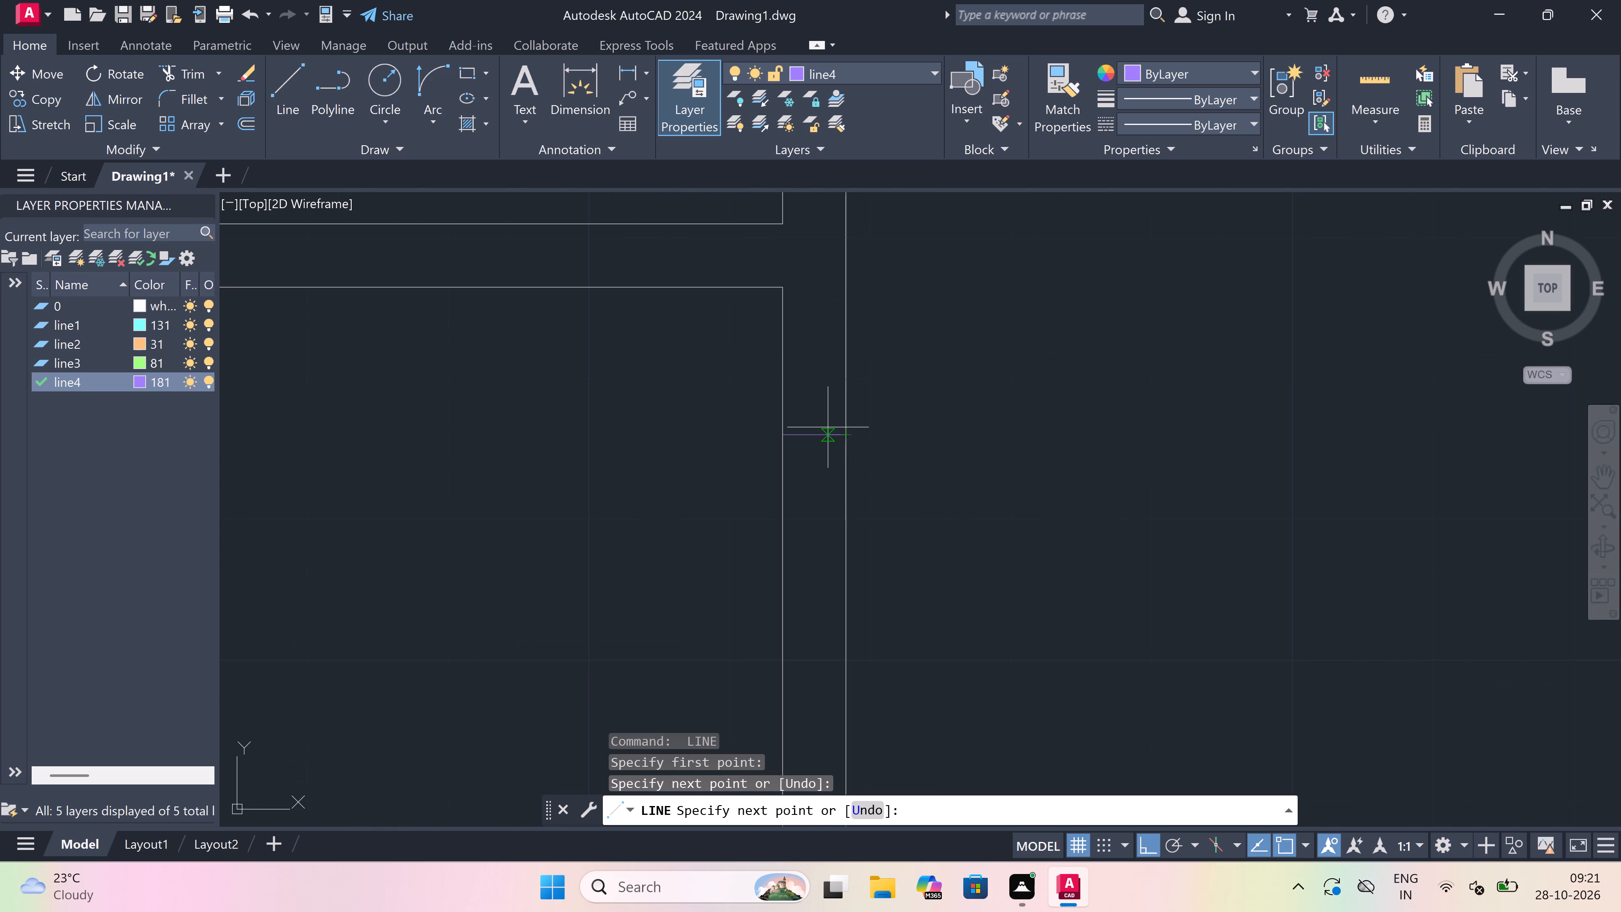
pyautogui.click(817, 429)
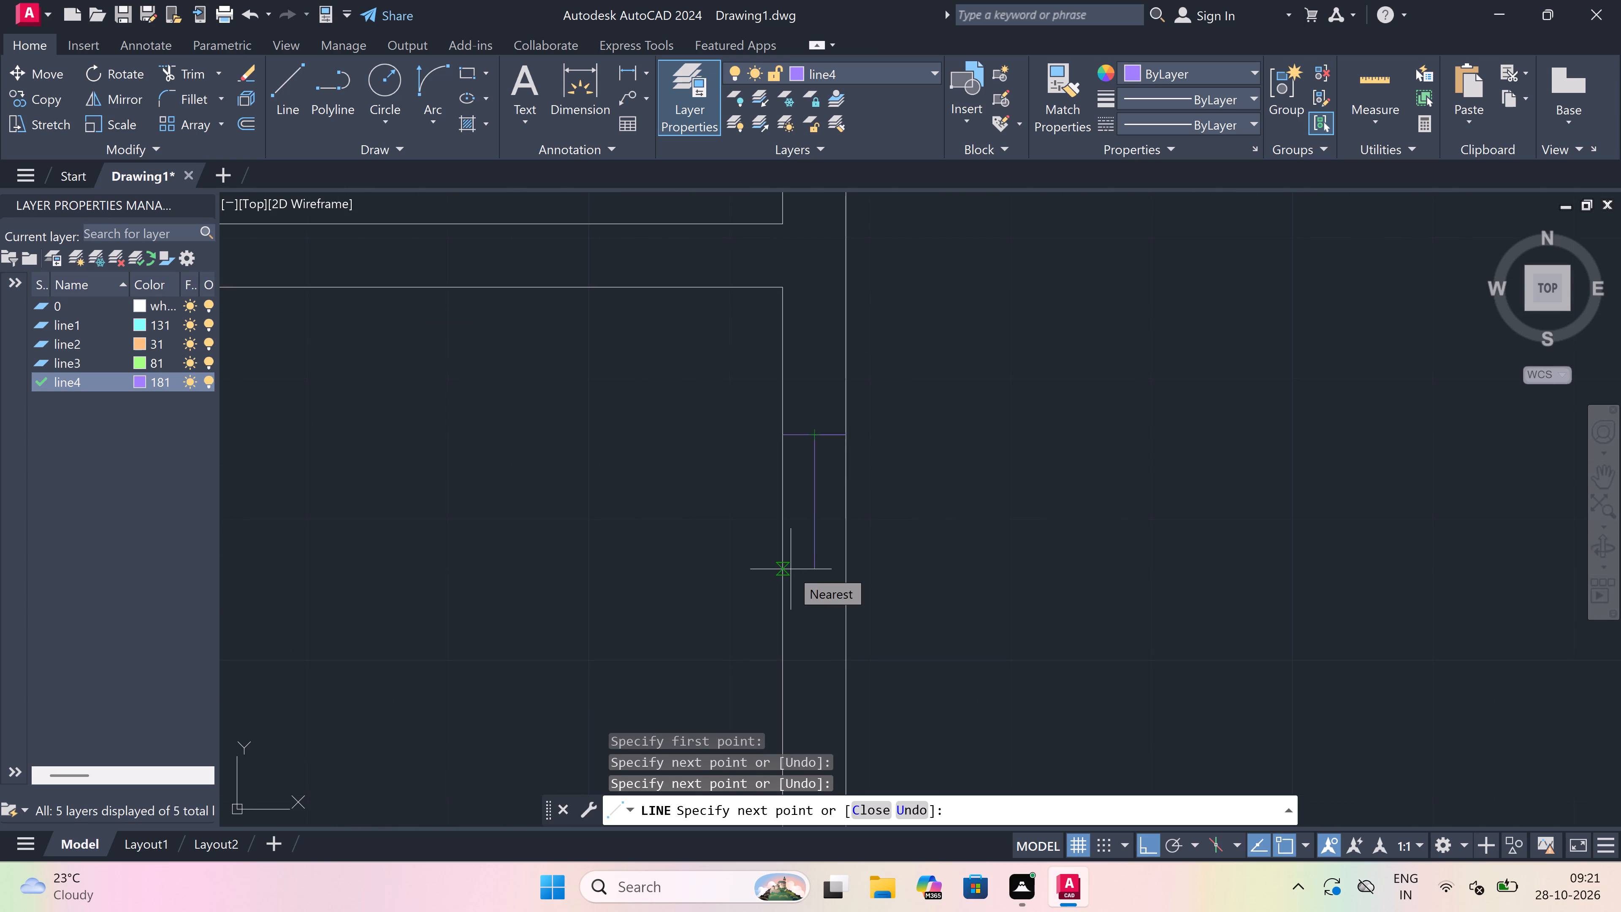
pyautogui.write("2'")
pyautogui.press('space')
pyautogui.scroll(-3, 790, 546)
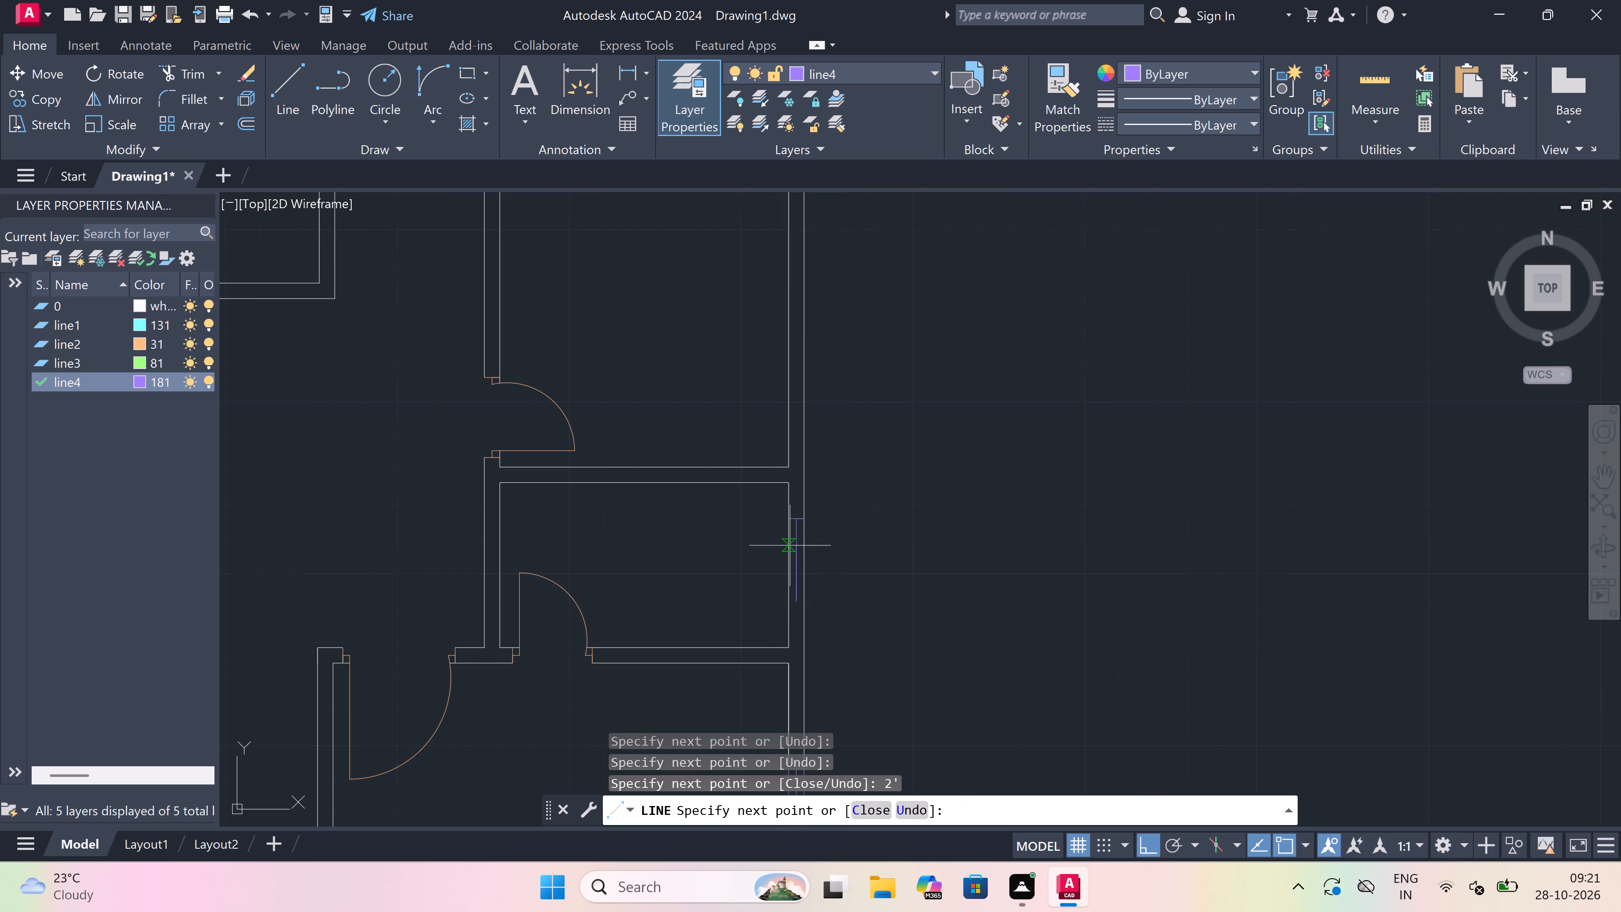
pyautogui.scroll(2, 776, 617)
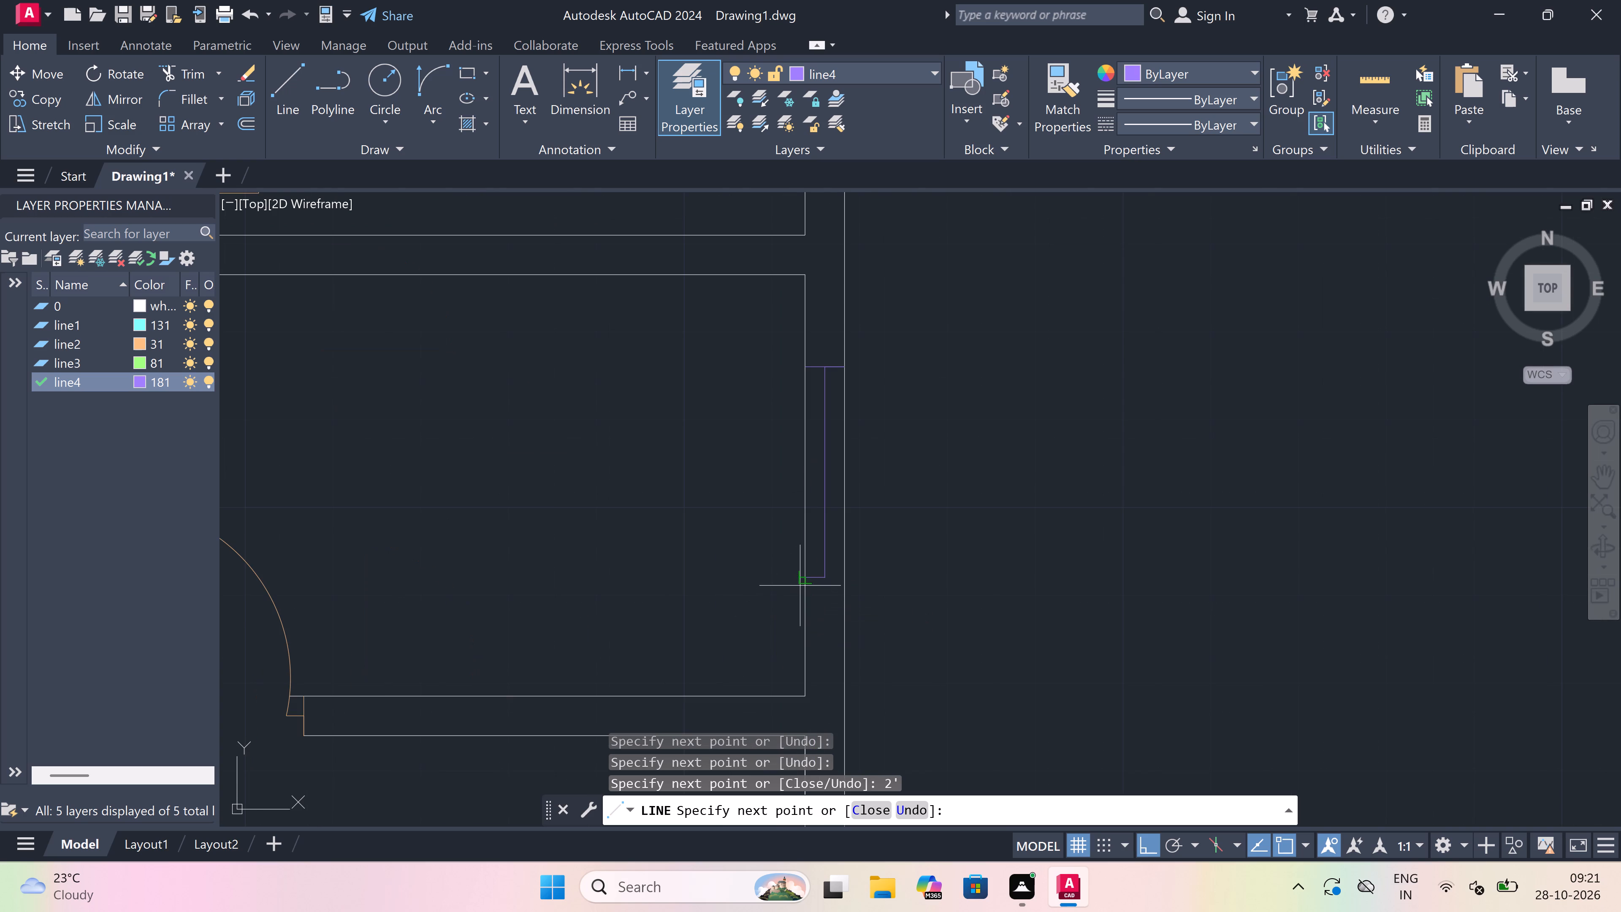
pyautogui.click(803, 583)
pyautogui.scroll(2, 882, 590)
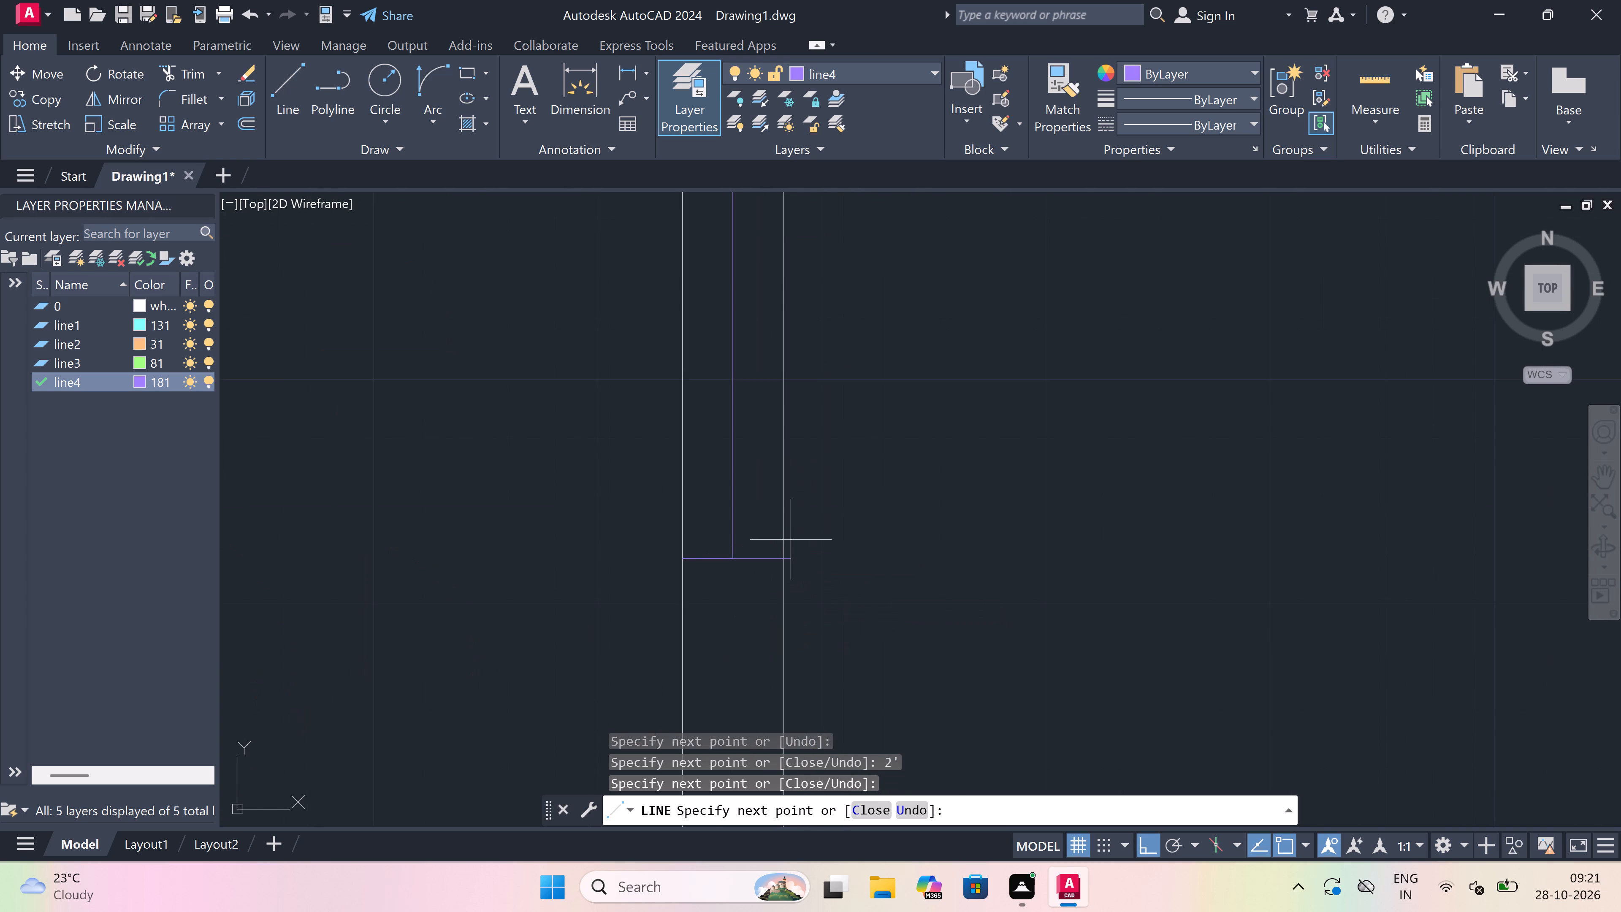
pyautogui.click(778, 559)
pyautogui.press('Escape')
pyautogui.scroll(-3, 778, 559)
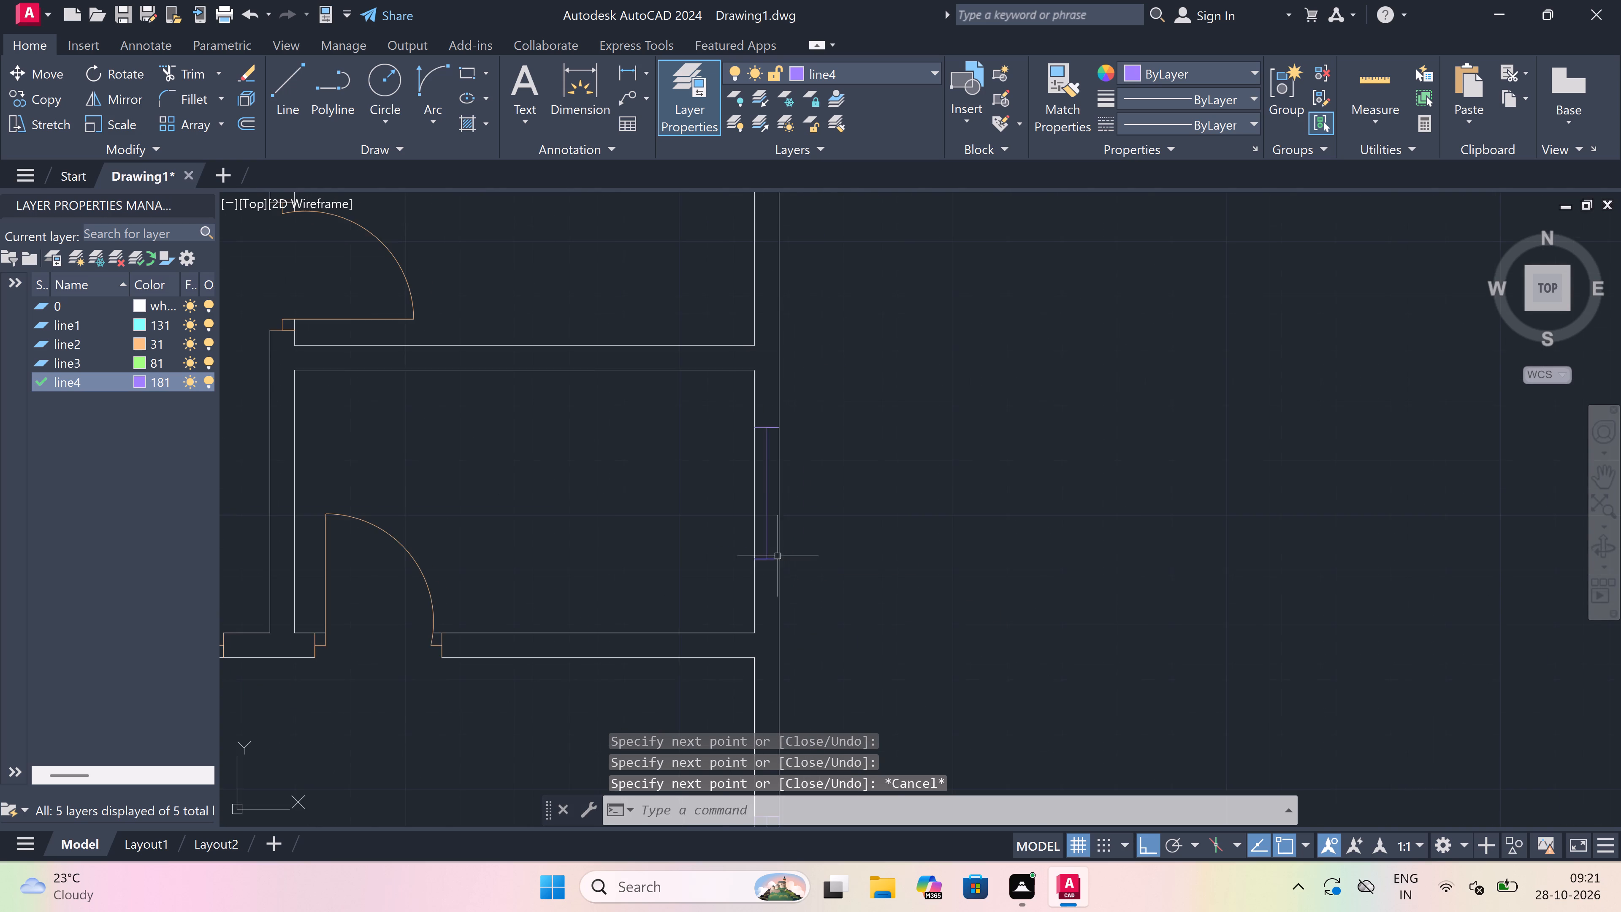
# Trim both wall lines between the end lines of the small room's 2' east window.
pyautogui.scroll(1, 807, 490)
pyautogui.press('t')
pyautogui.press('r')
pyautogui.press('space')
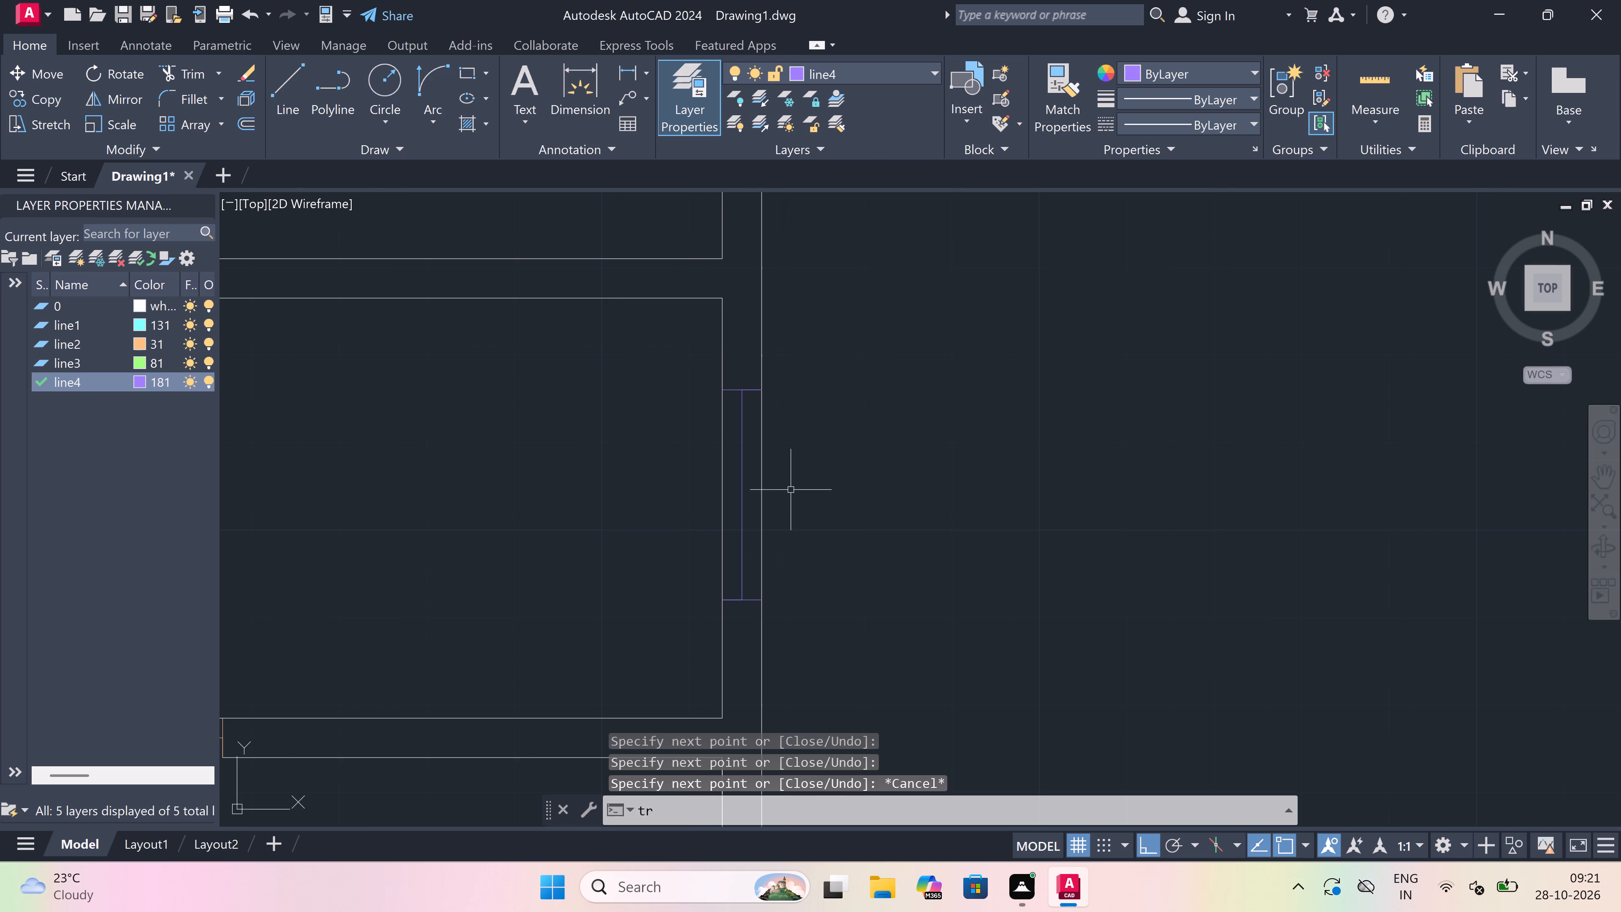
pyautogui.moveTo(753, 502); pyautogui.dragTo(757, 502)
pyautogui.click(789, 505)
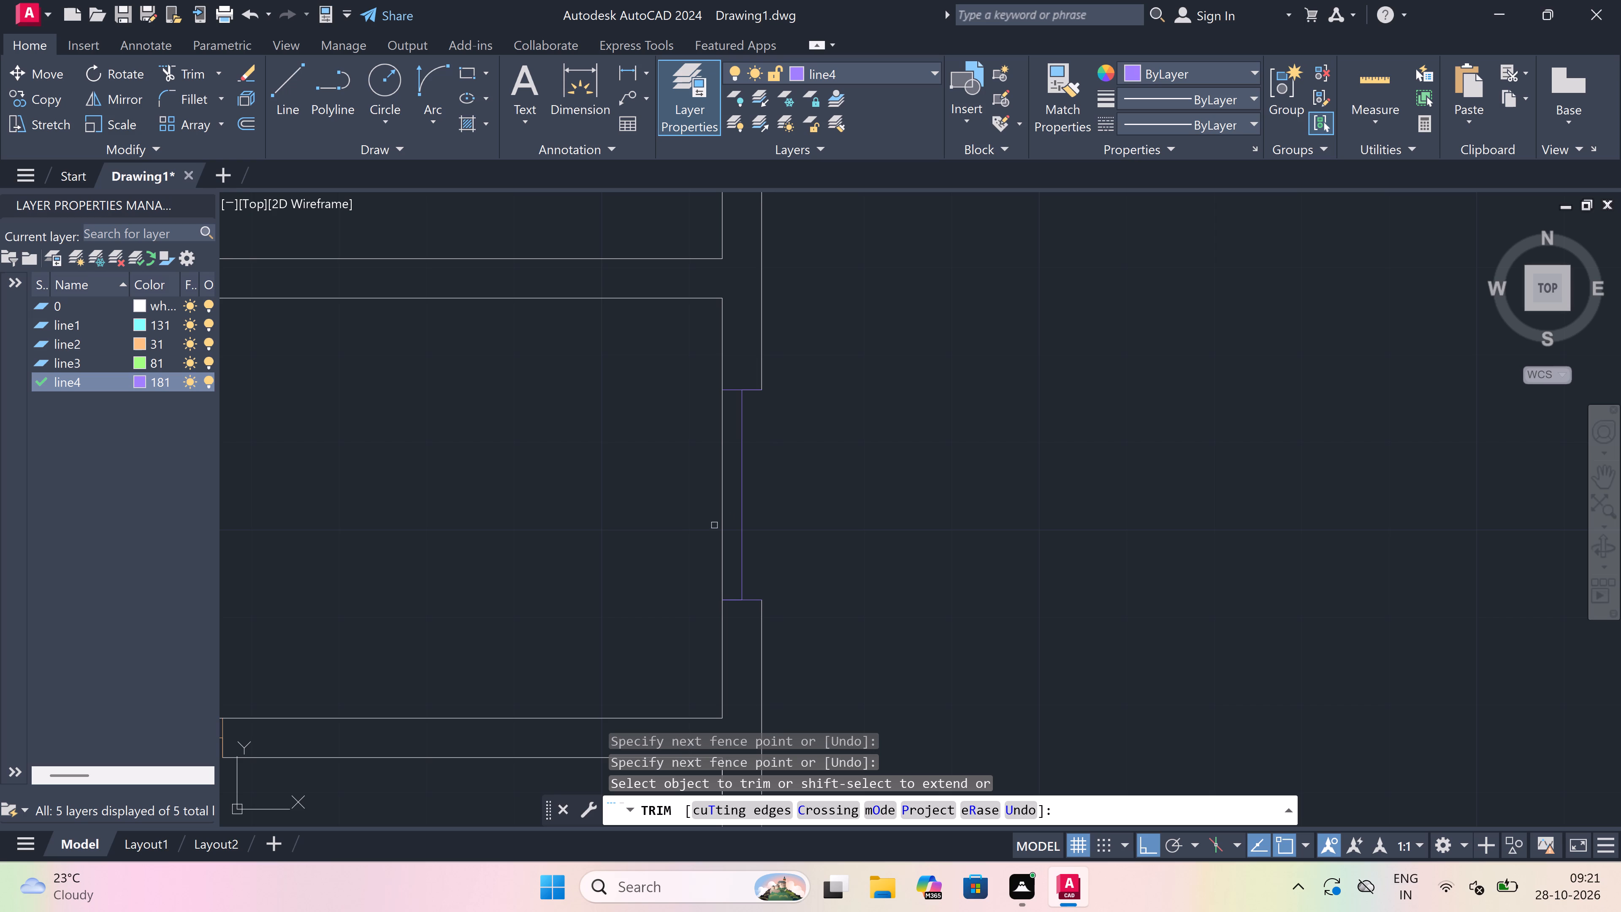
pyautogui.click(735, 526)
pyautogui.click(680, 544)
pyautogui.press('Escape')
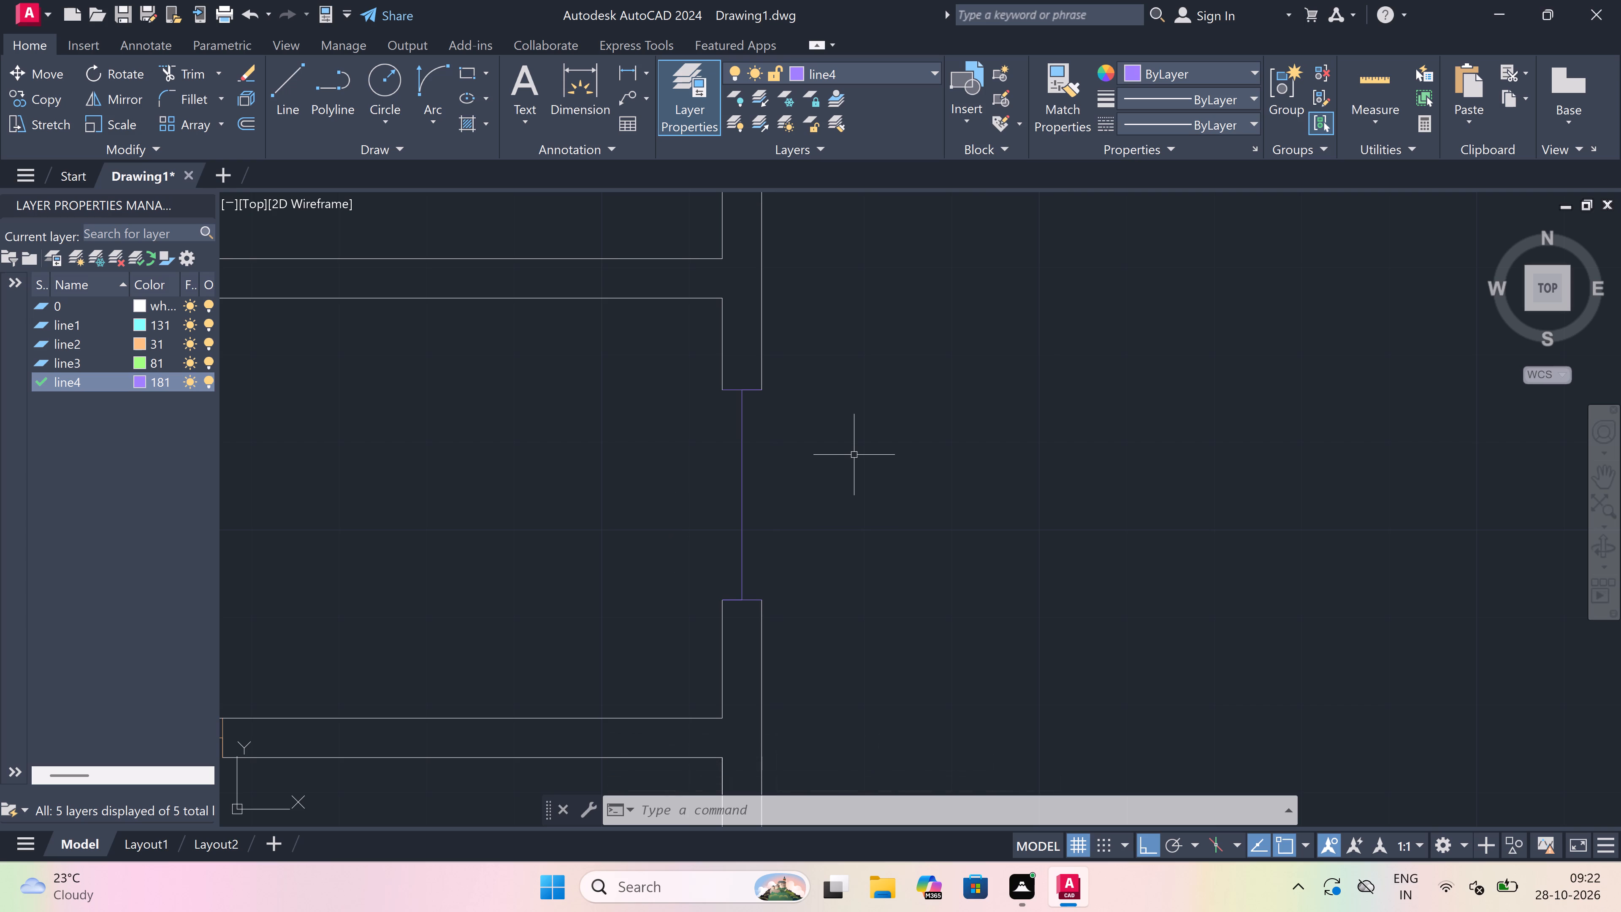
# Draw inner and outer face lines joining the two end lines of the small room's 2' east window.
pyautogui.press('l')
pyautogui.press('space')
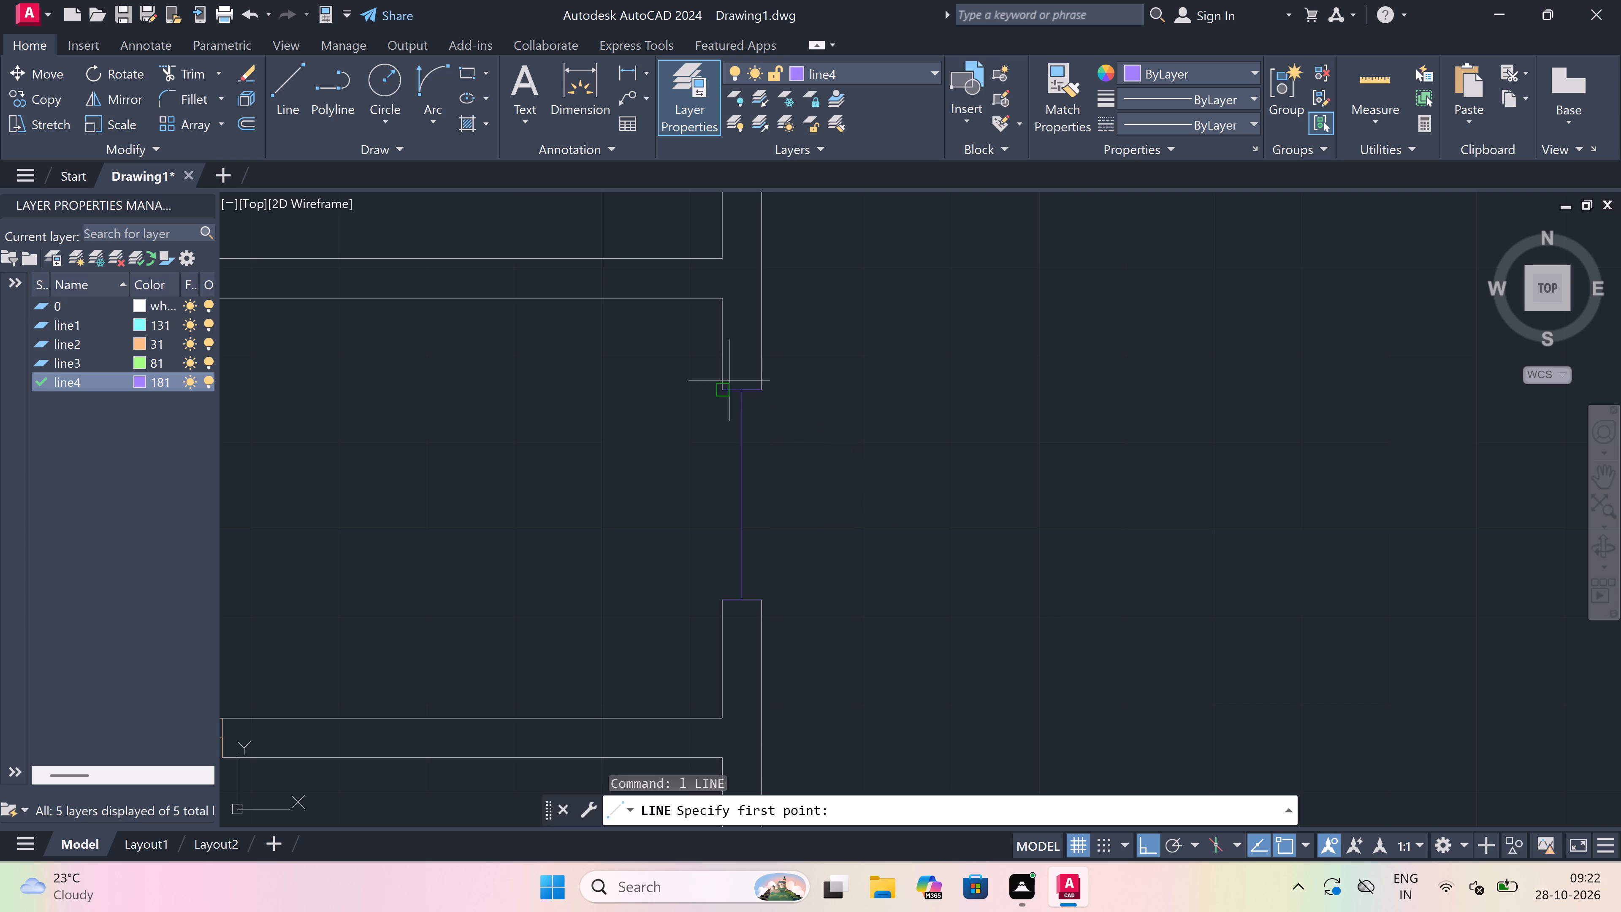
pyautogui.moveTo(719, 389); pyautogui.dragTo(719, 403)
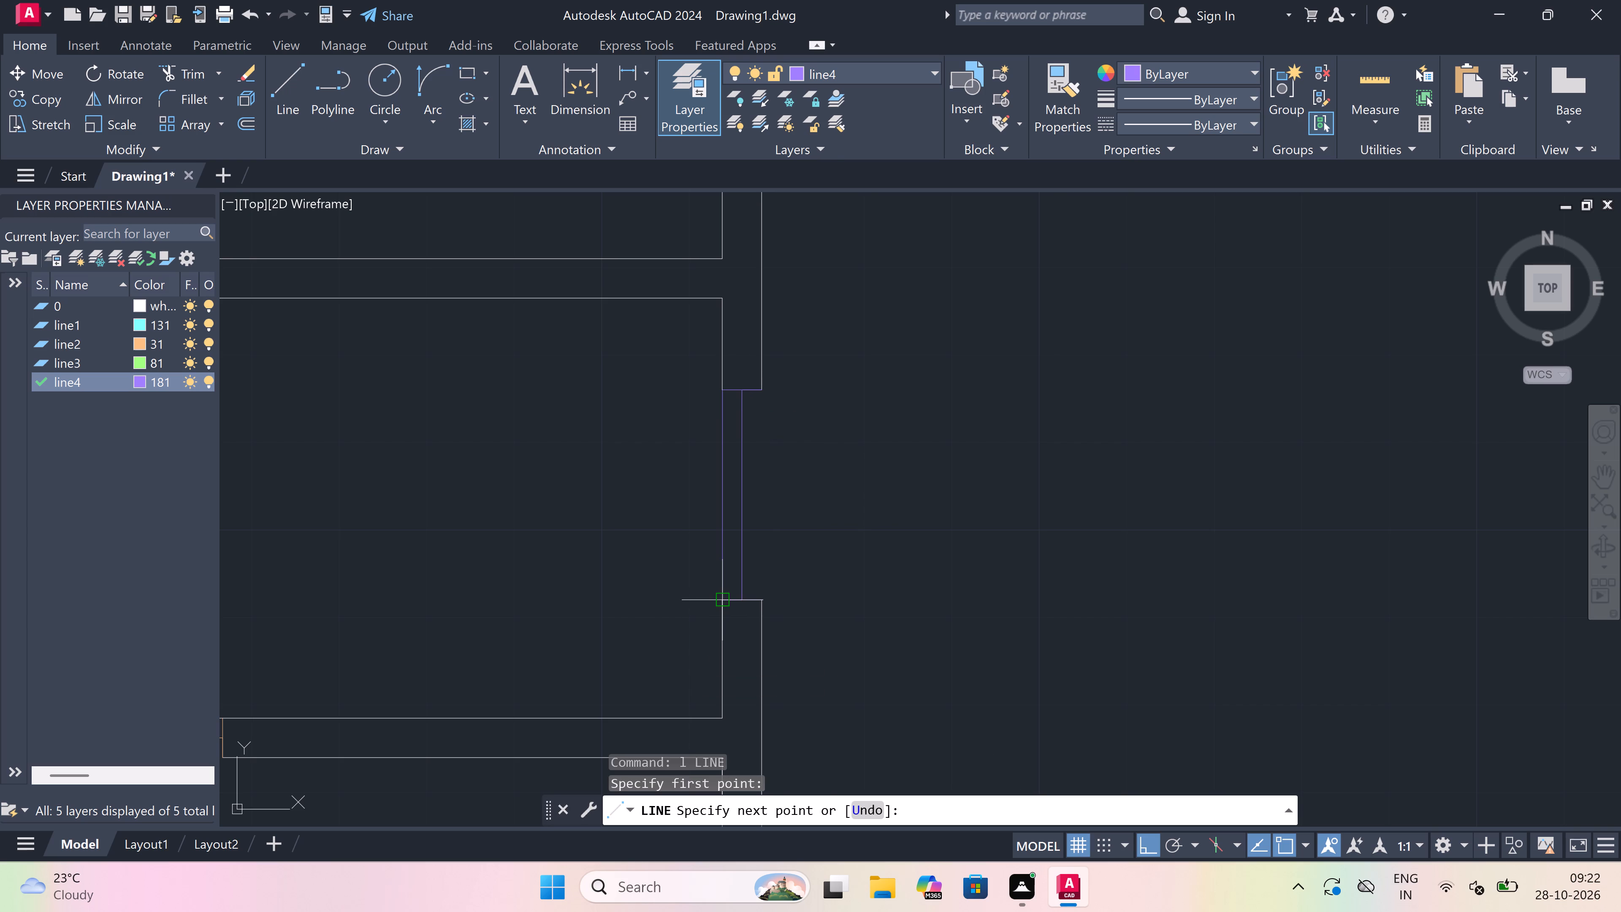
pyautogui.click(716, 599)
pyautogui.press('Escape')
pyautogui.press('space')
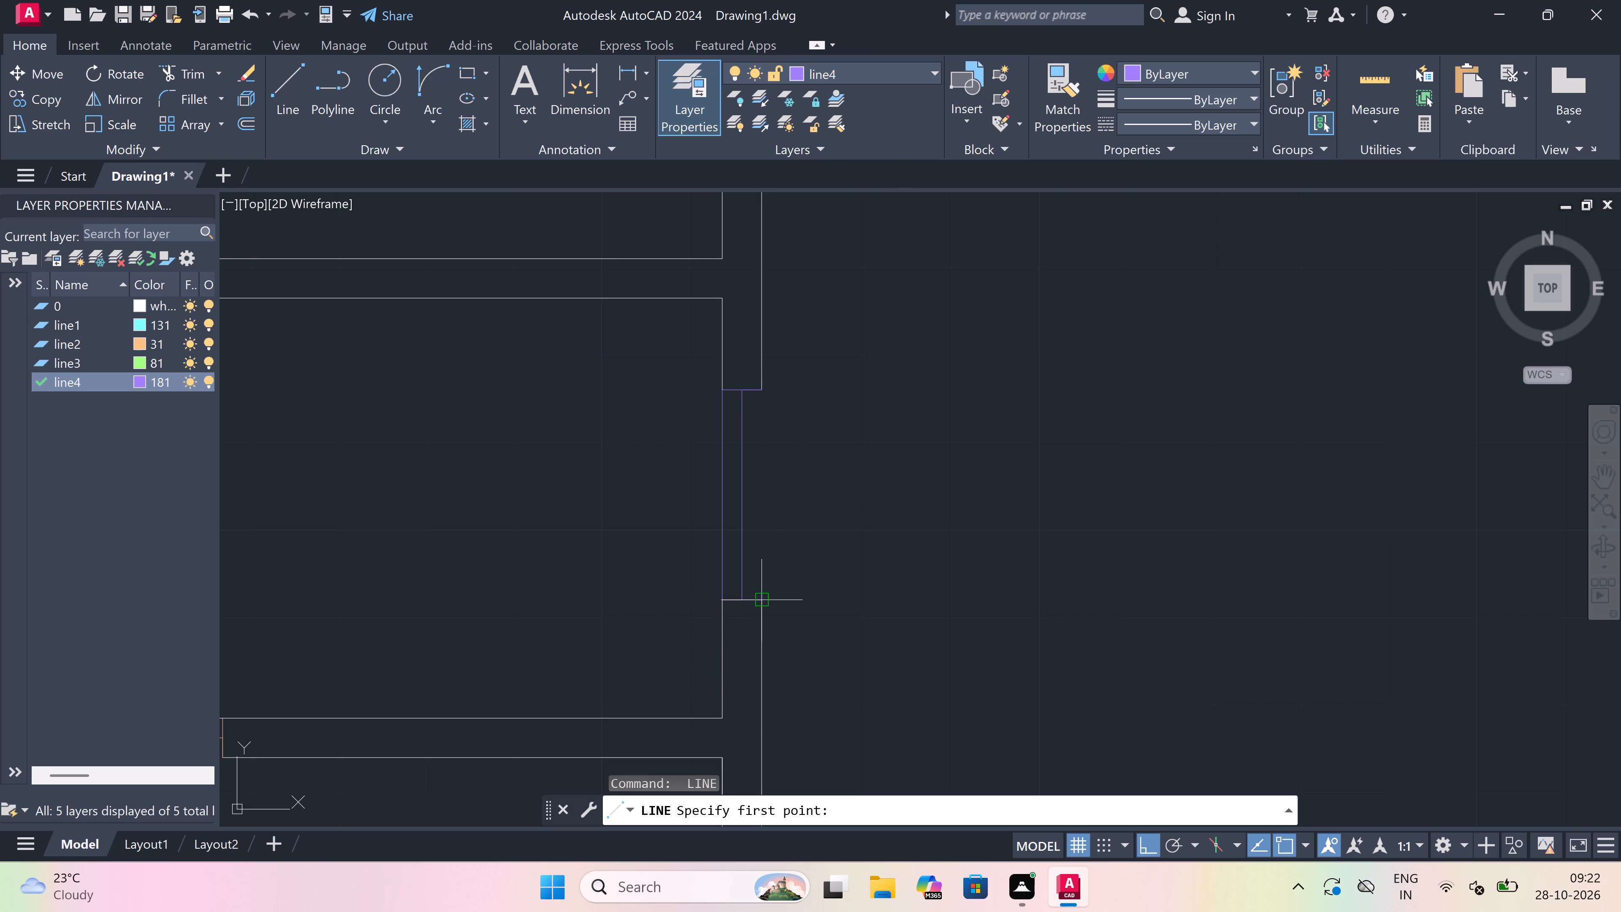
pyautogui.moveTo(767, 594); pyautogui.dragTo(771, 554)
pyautogui.click(767, 389)
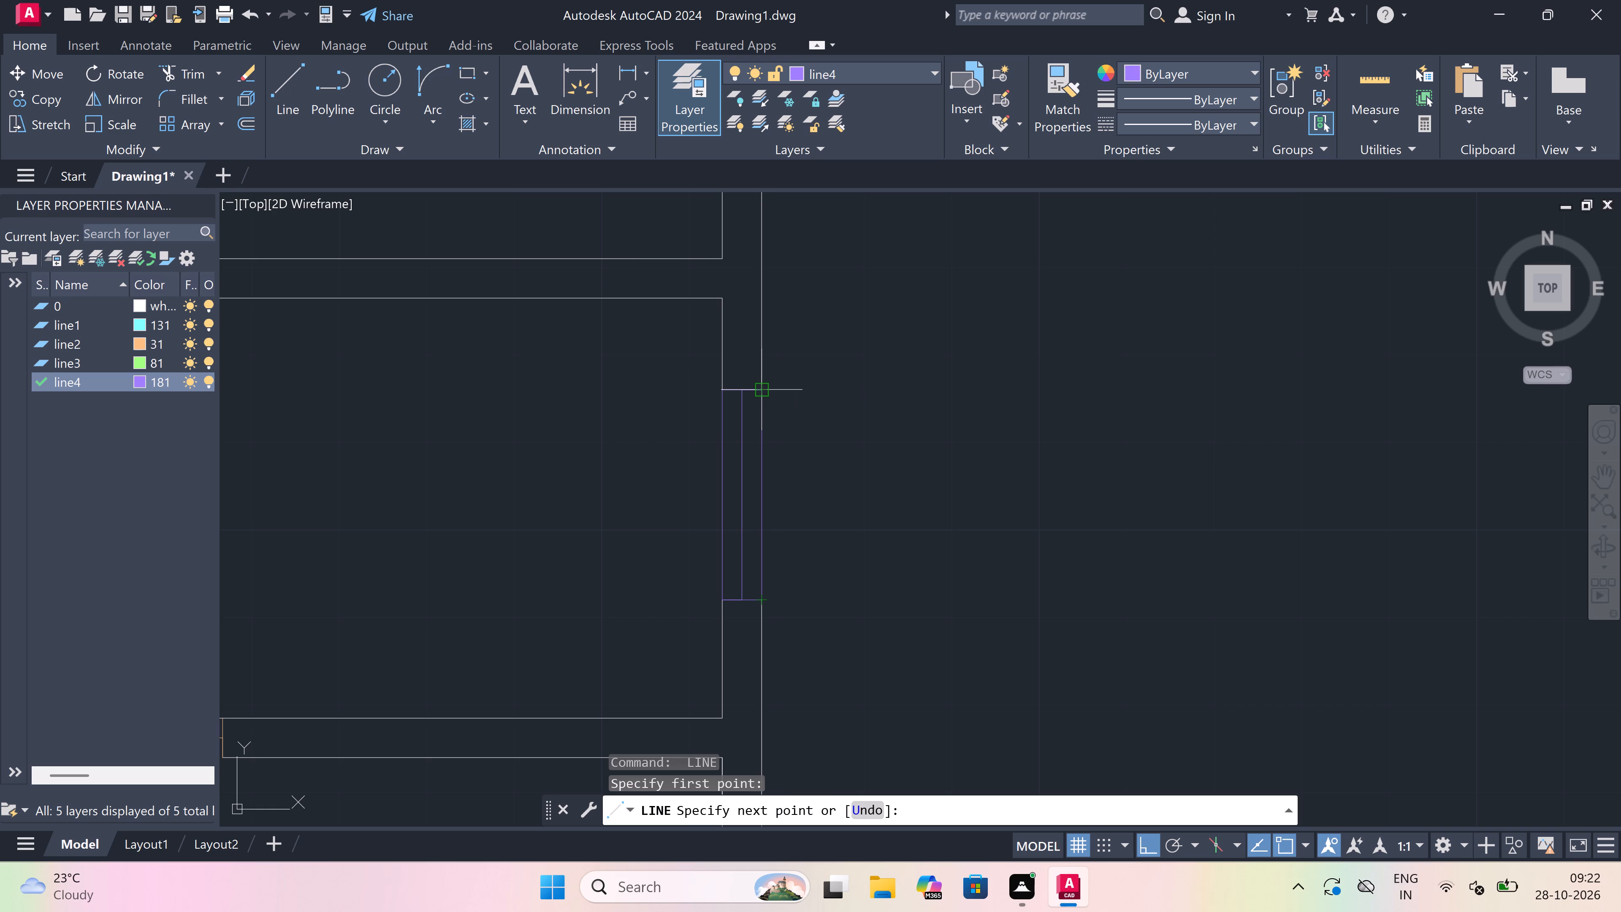
pyautogui.press('Escape')
# Draw a 3' window in the east wall of the room north of the small room, with a mid-wall line between two end lines.
pyautogui.press('l')
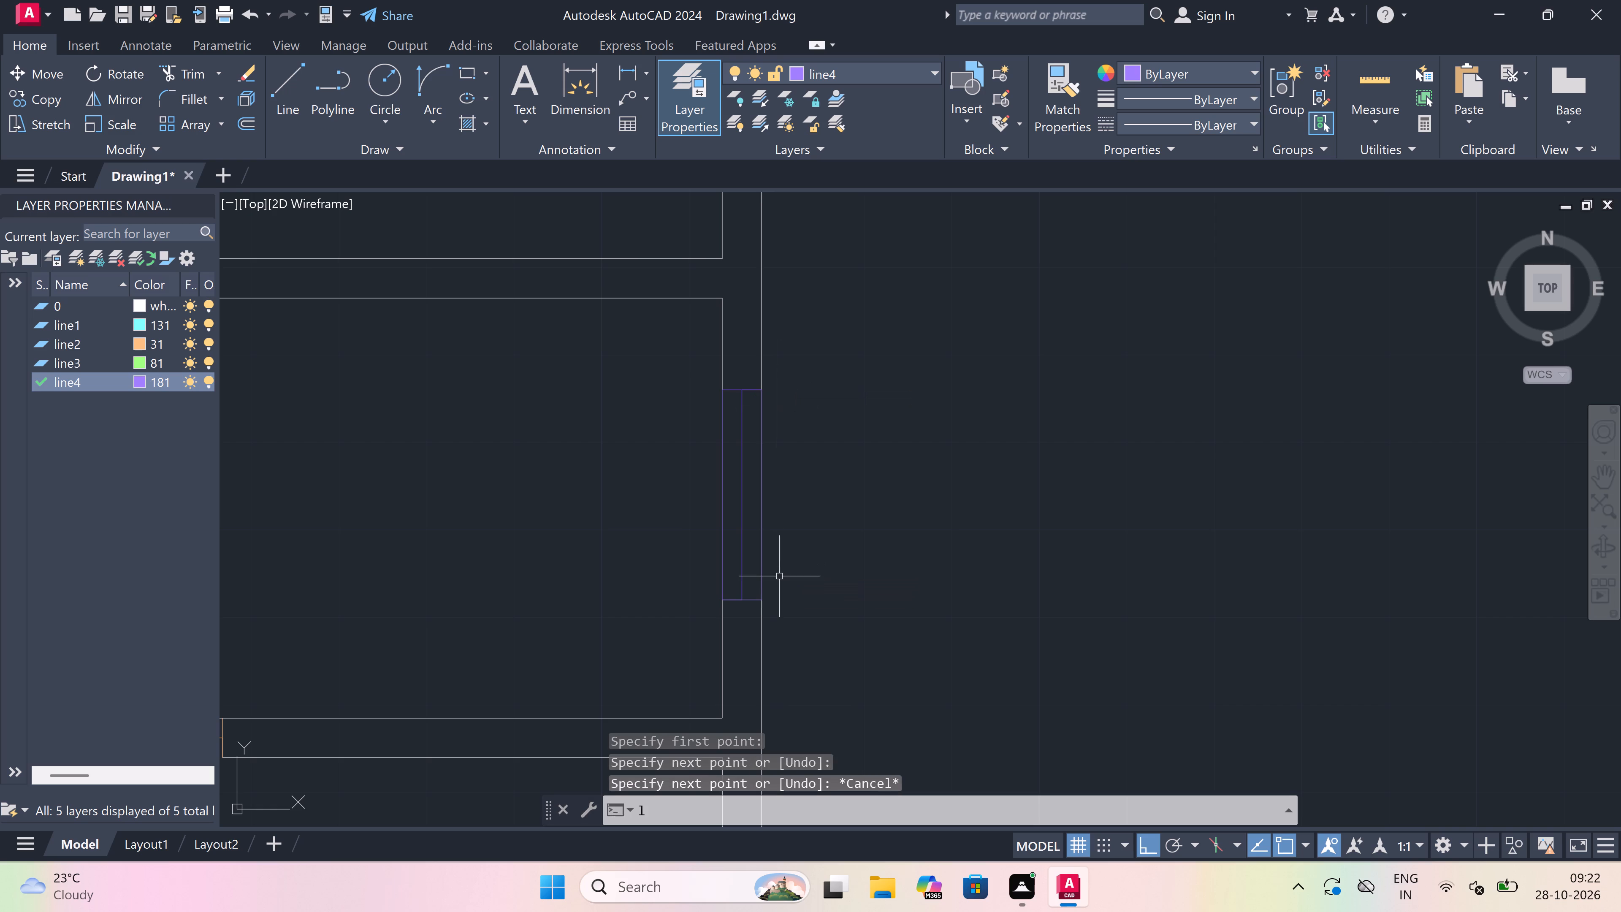
pyautogui.press('space')
pyautogui.scroll(-4, 758, 586)
pyautogui.scroll(1, 761, 315)
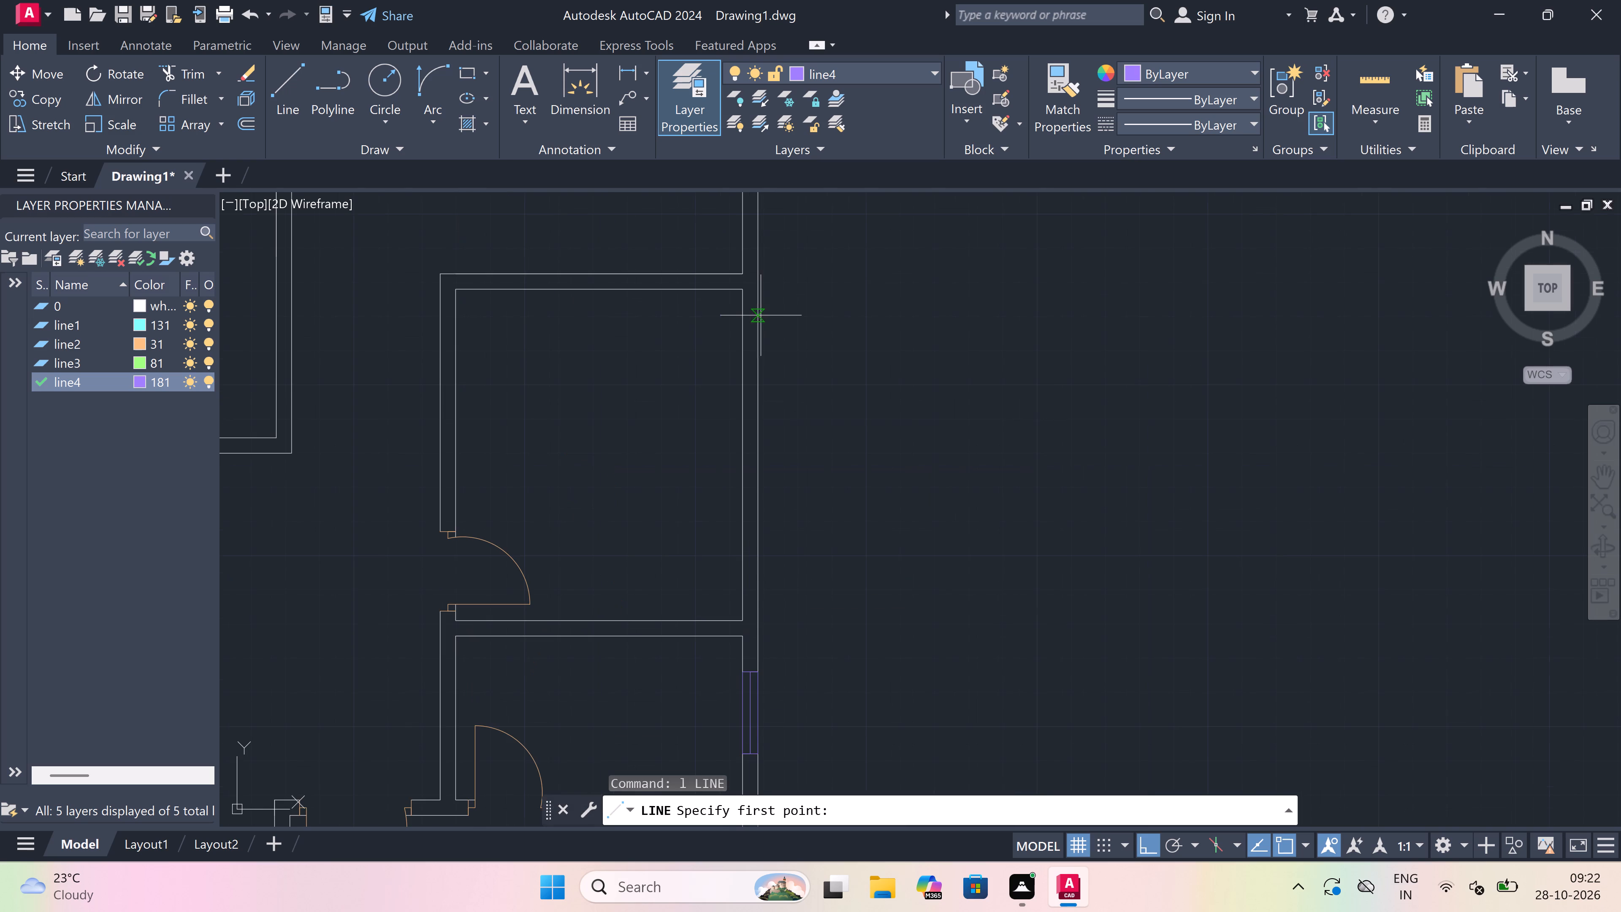
pyautogui.click(741, 368)
pyautogui.scroll(1, 778, 369)
pyautogui.click(747, 371)
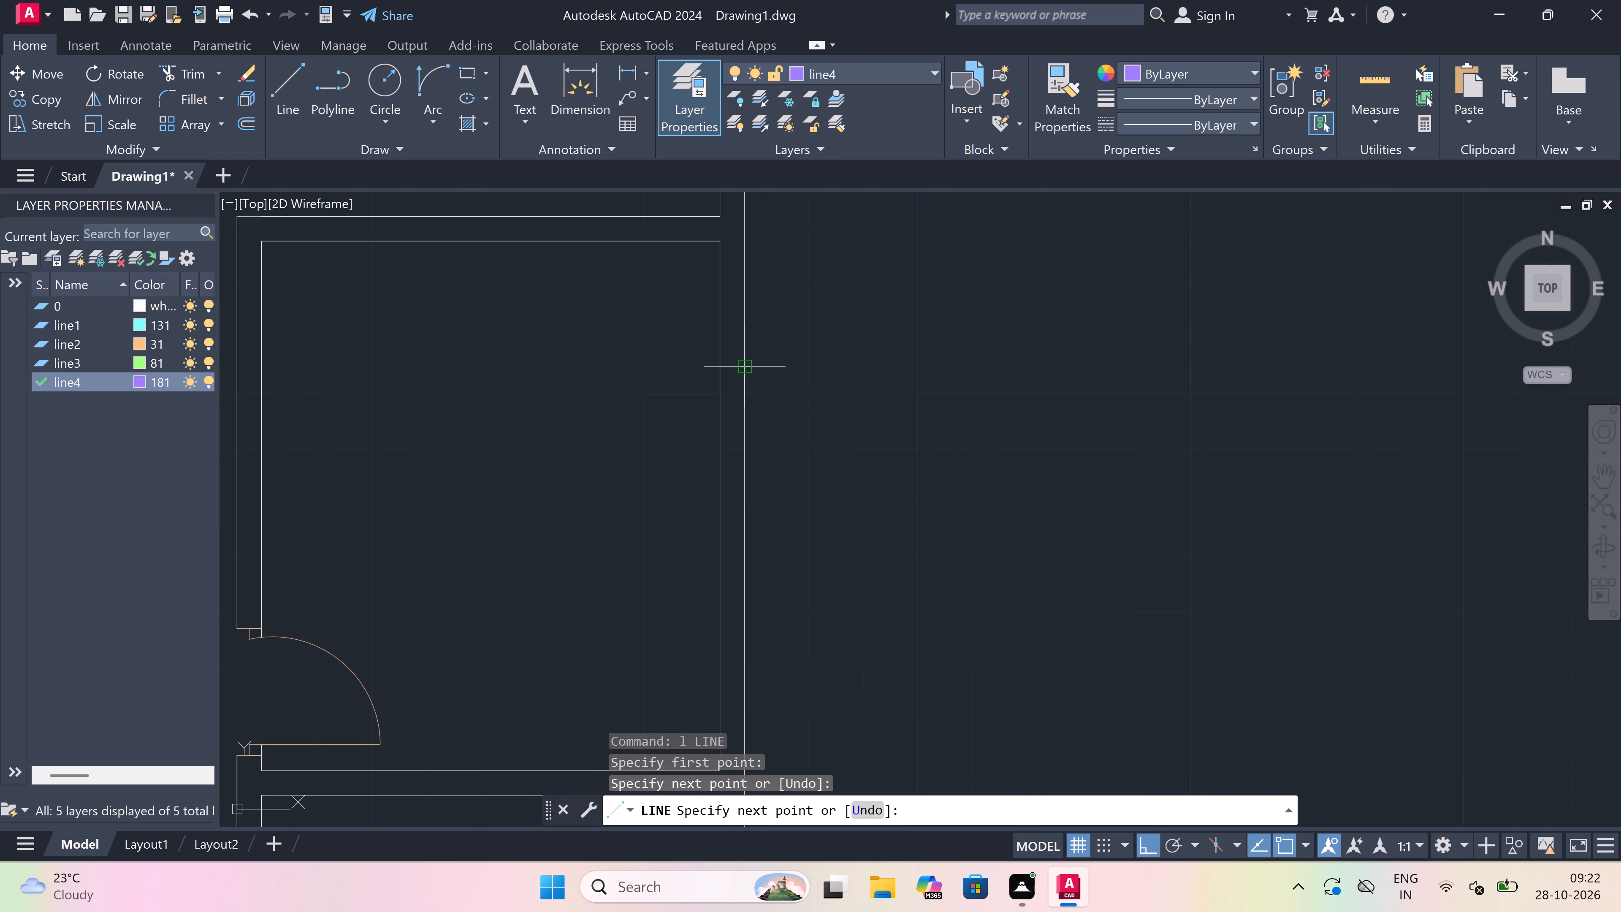
pyautogui.scroll(3, 739, 366)
pyautogui.click(702, 368)
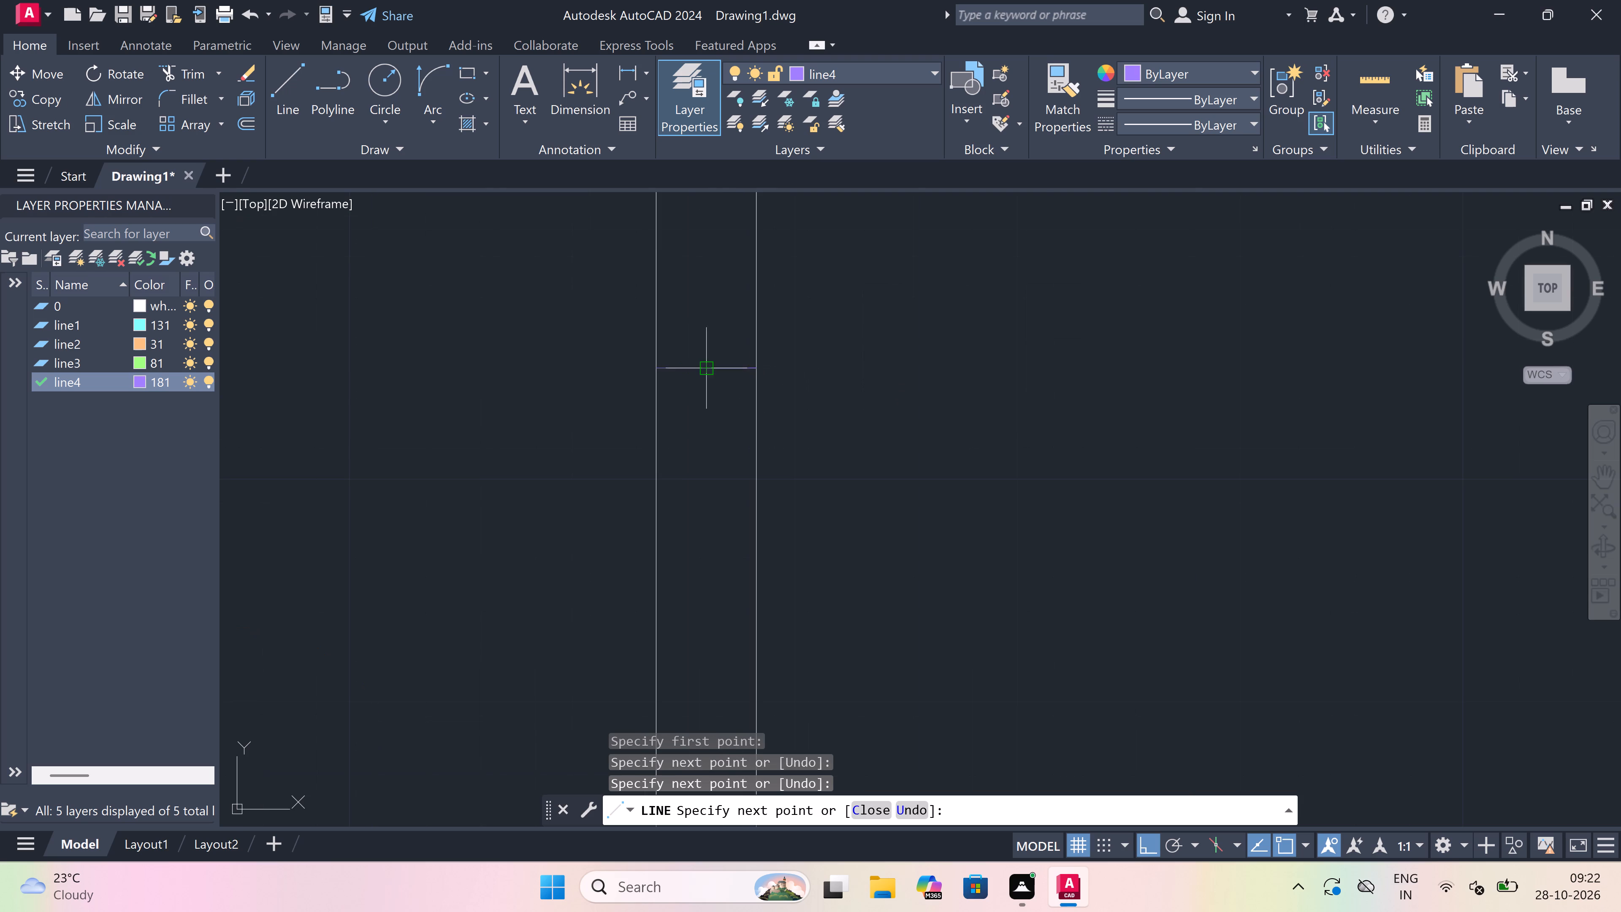
pyautogui.scroll(-2, 702, 368)
pyautogui.scroll(2, 708, 468)
pyautogui.press('3')
pyautogui.write("'")
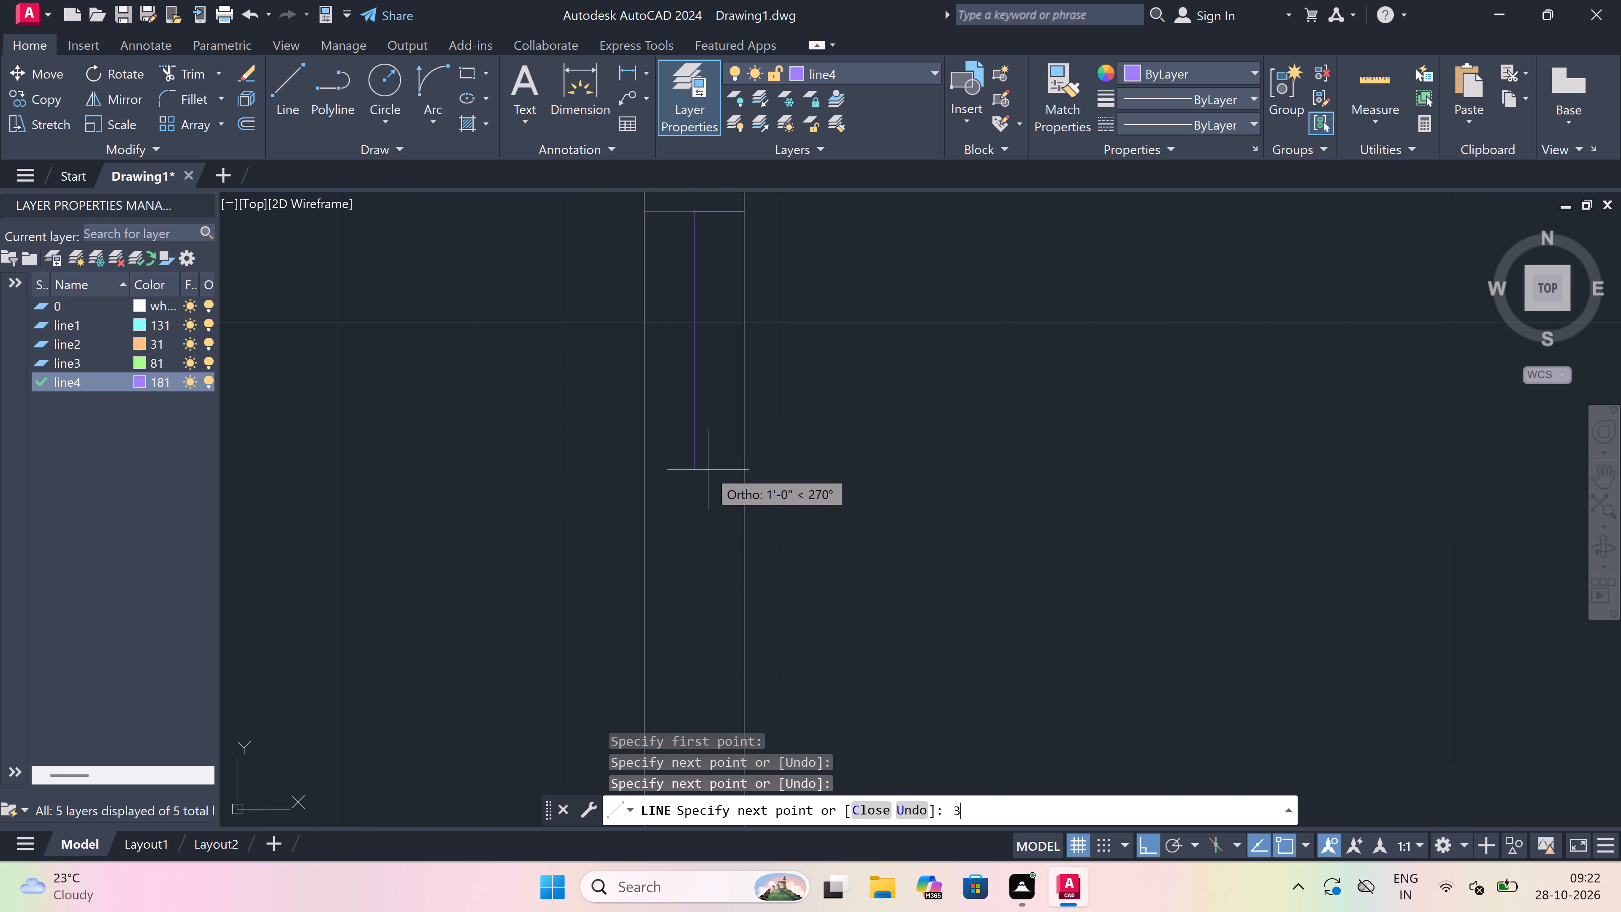
pyautogui.press('space')
pyautogui.scroll(-3, 708, 470)
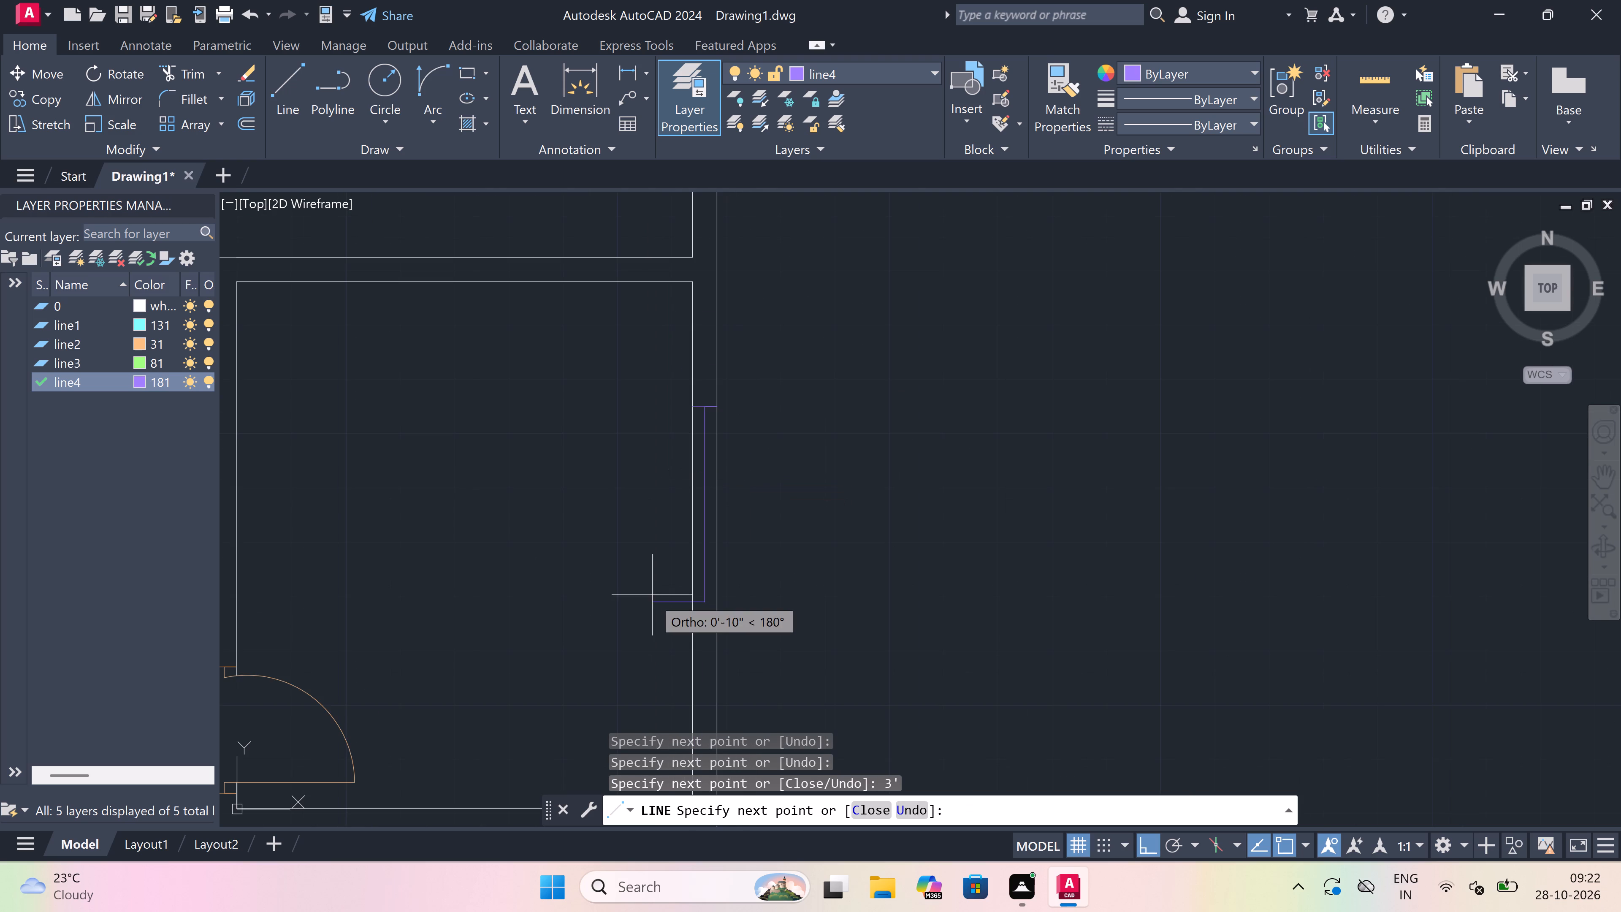
pyautogui.scroll(2, 686, 597)
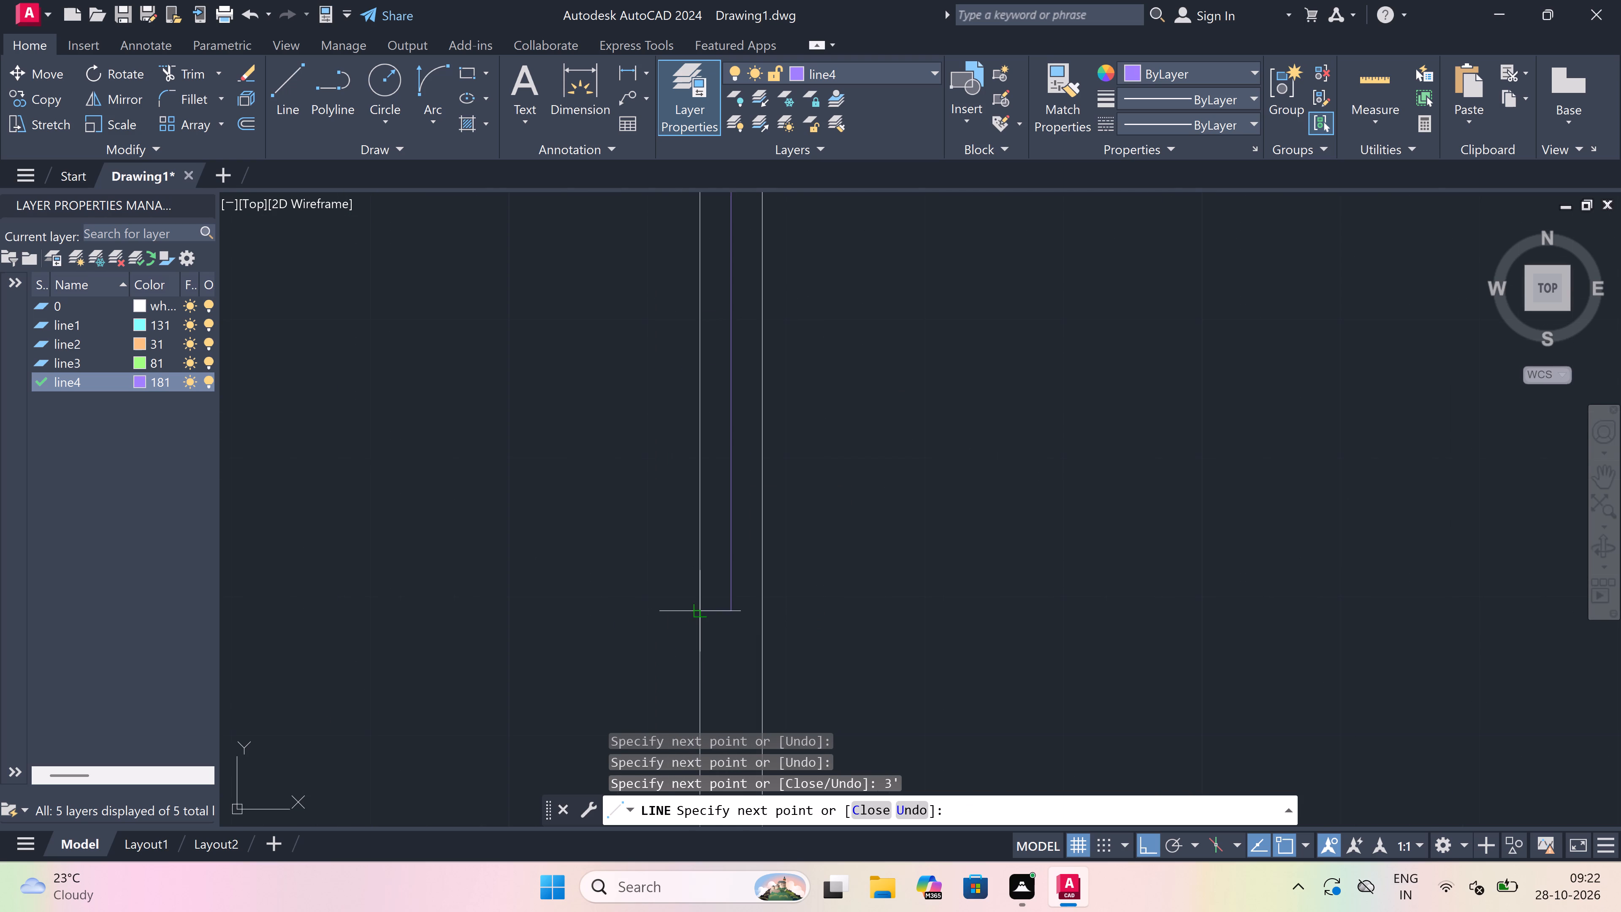
pyautogui.click(702, 609)
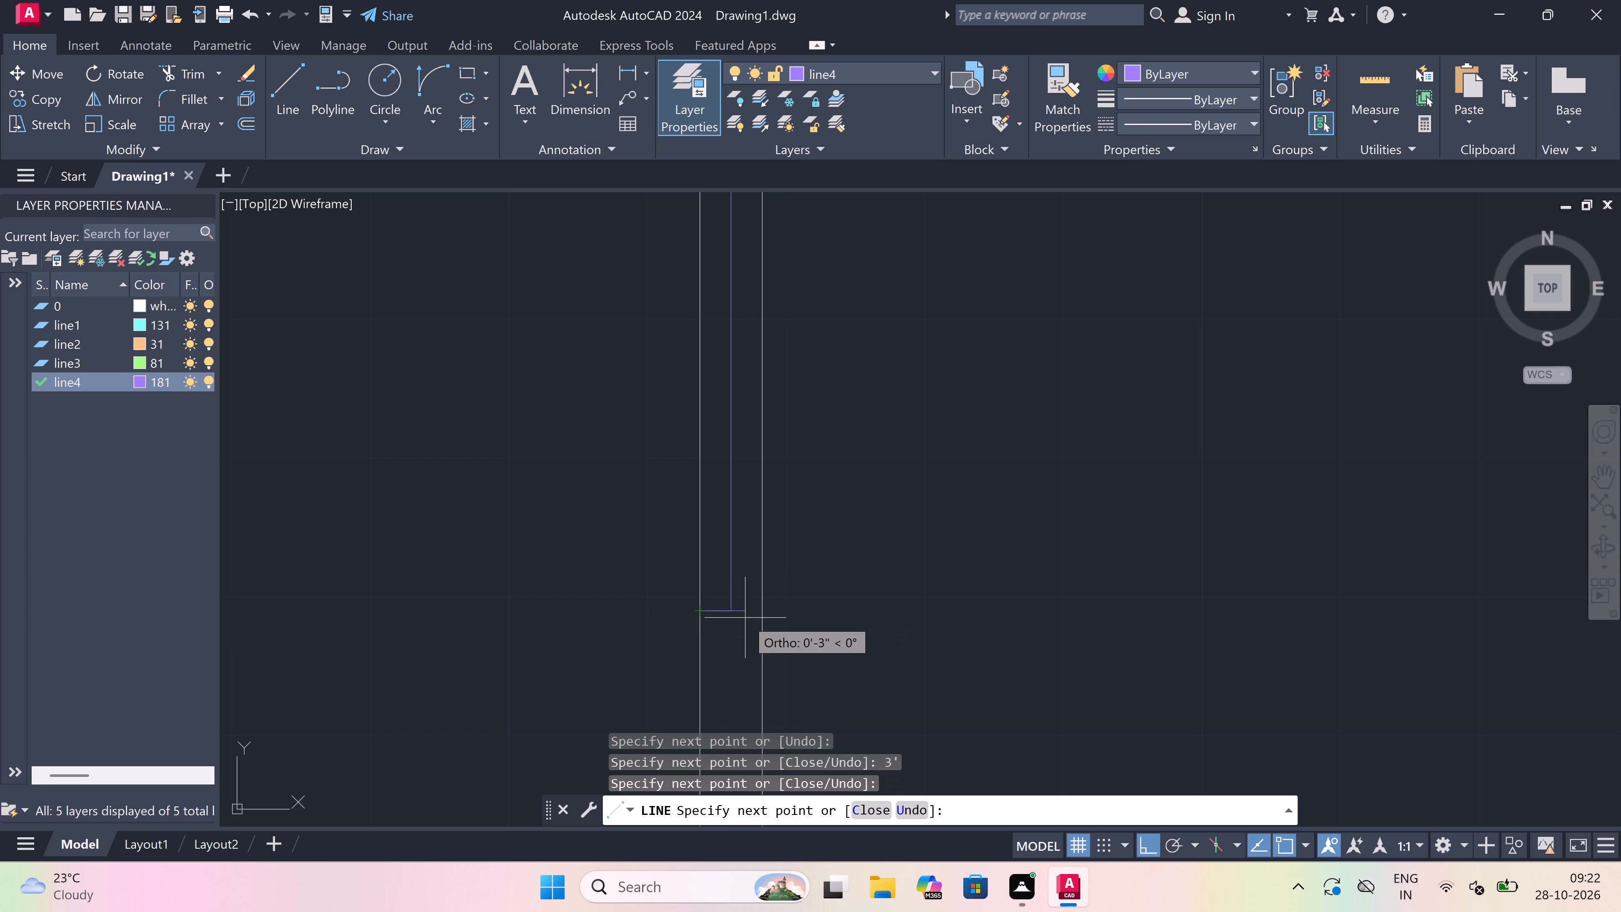
pyautogui.click(762, 610)
pyautogui.press('Escape')
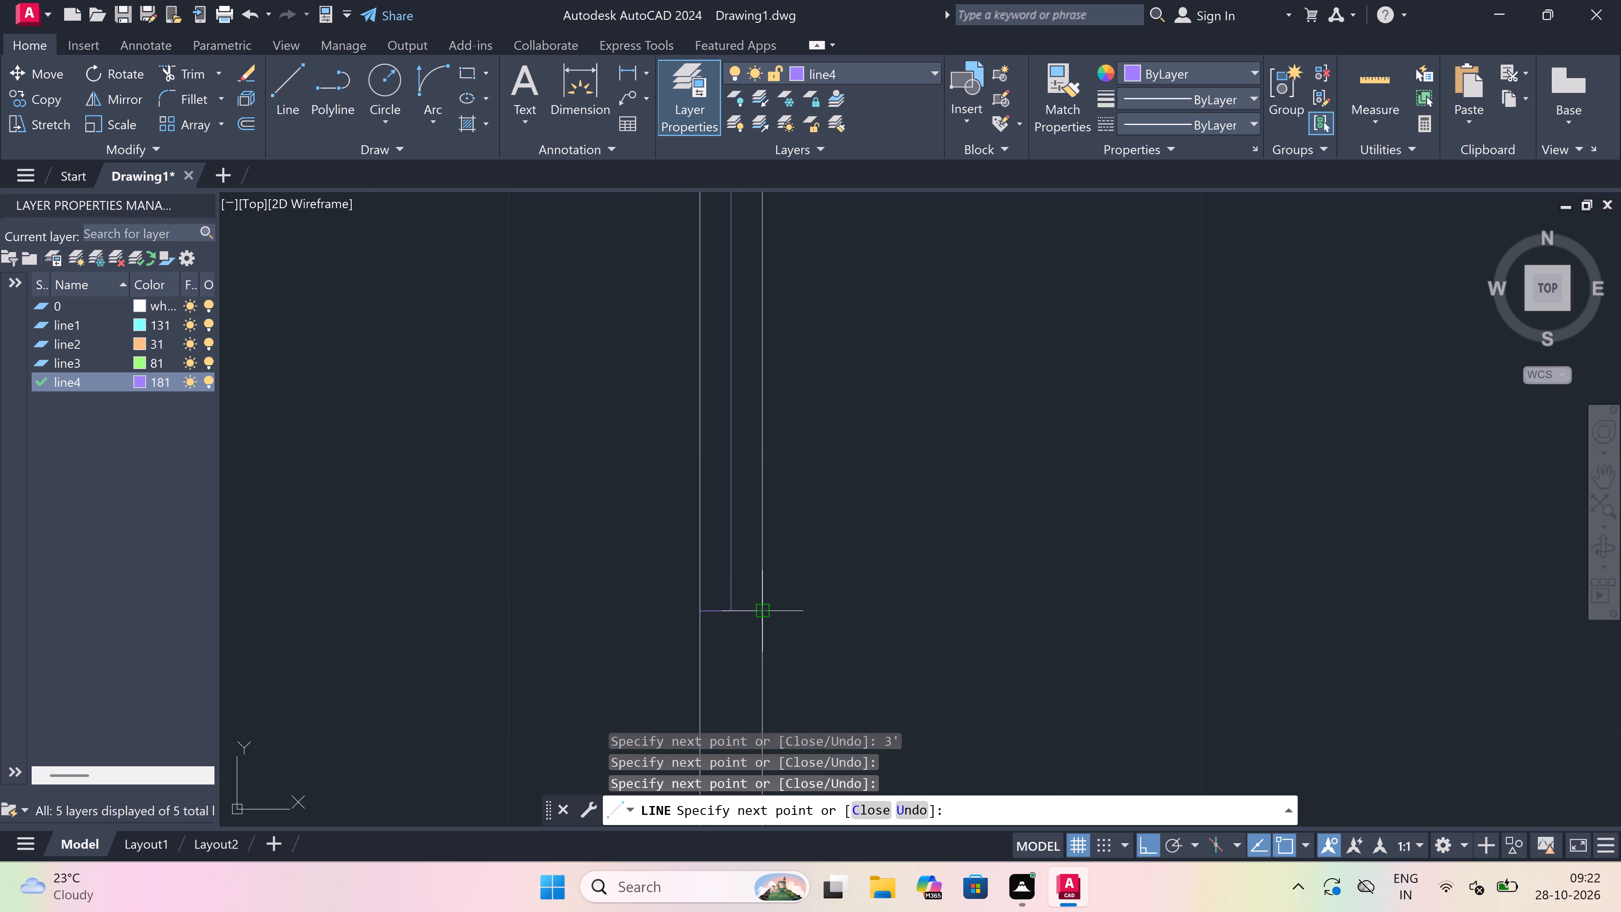
# Trim both wall lines between the end lines of the 3' east window in the room north of the small room.
pyautogui.scroll(-3, 762, 604)
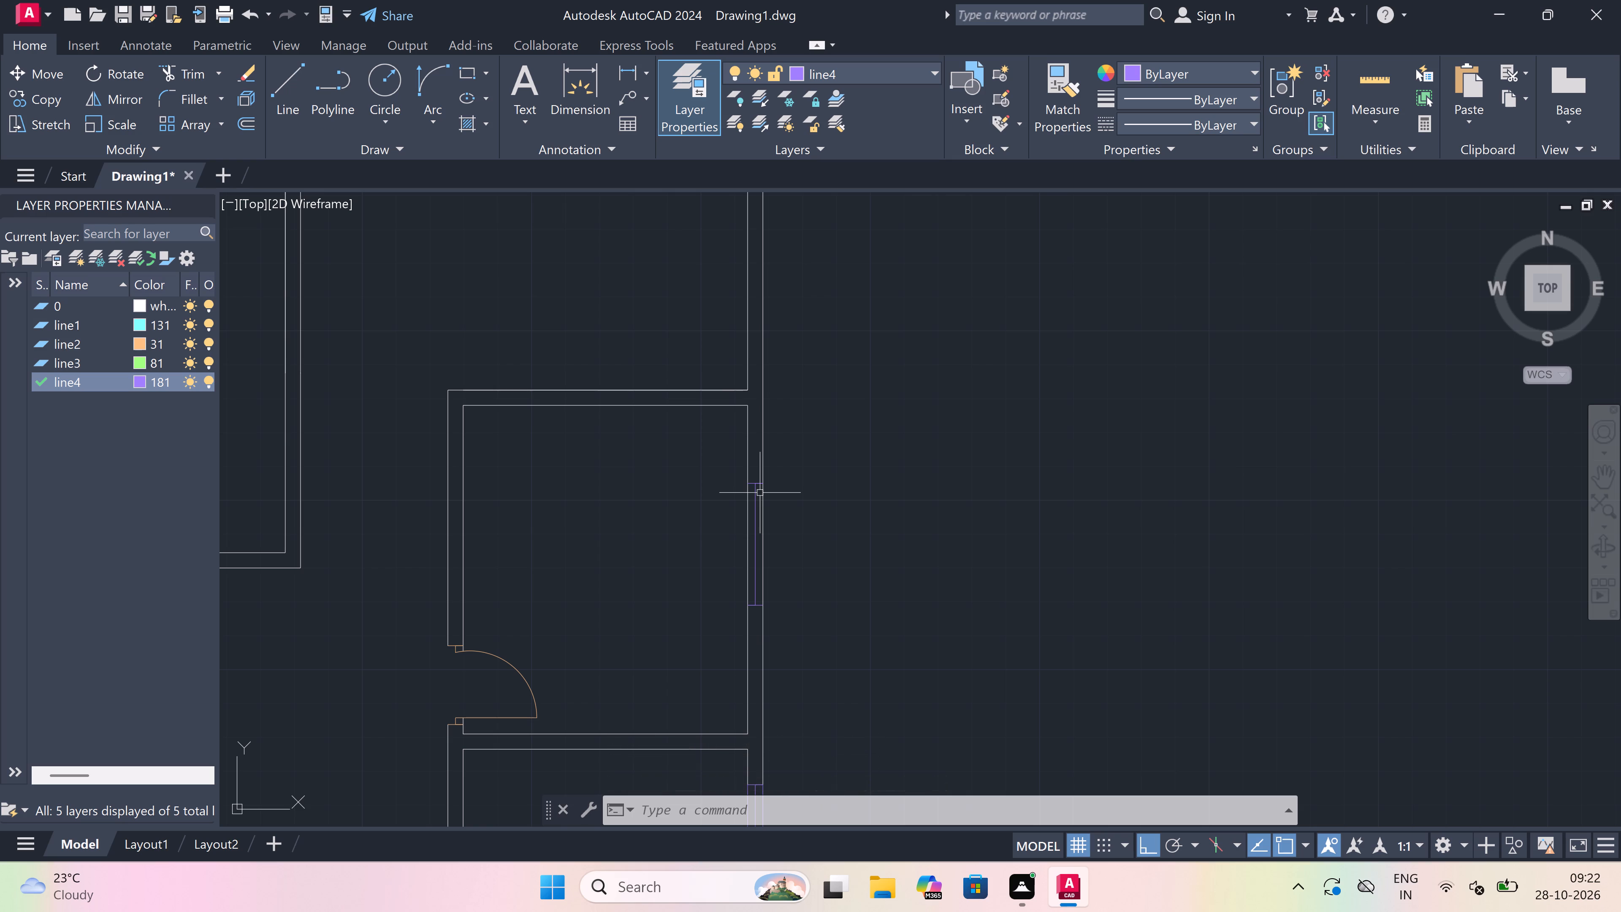
pyautogui.scroll(-1, 769, 488)
pyautogui.scroll(1, 770, 483)
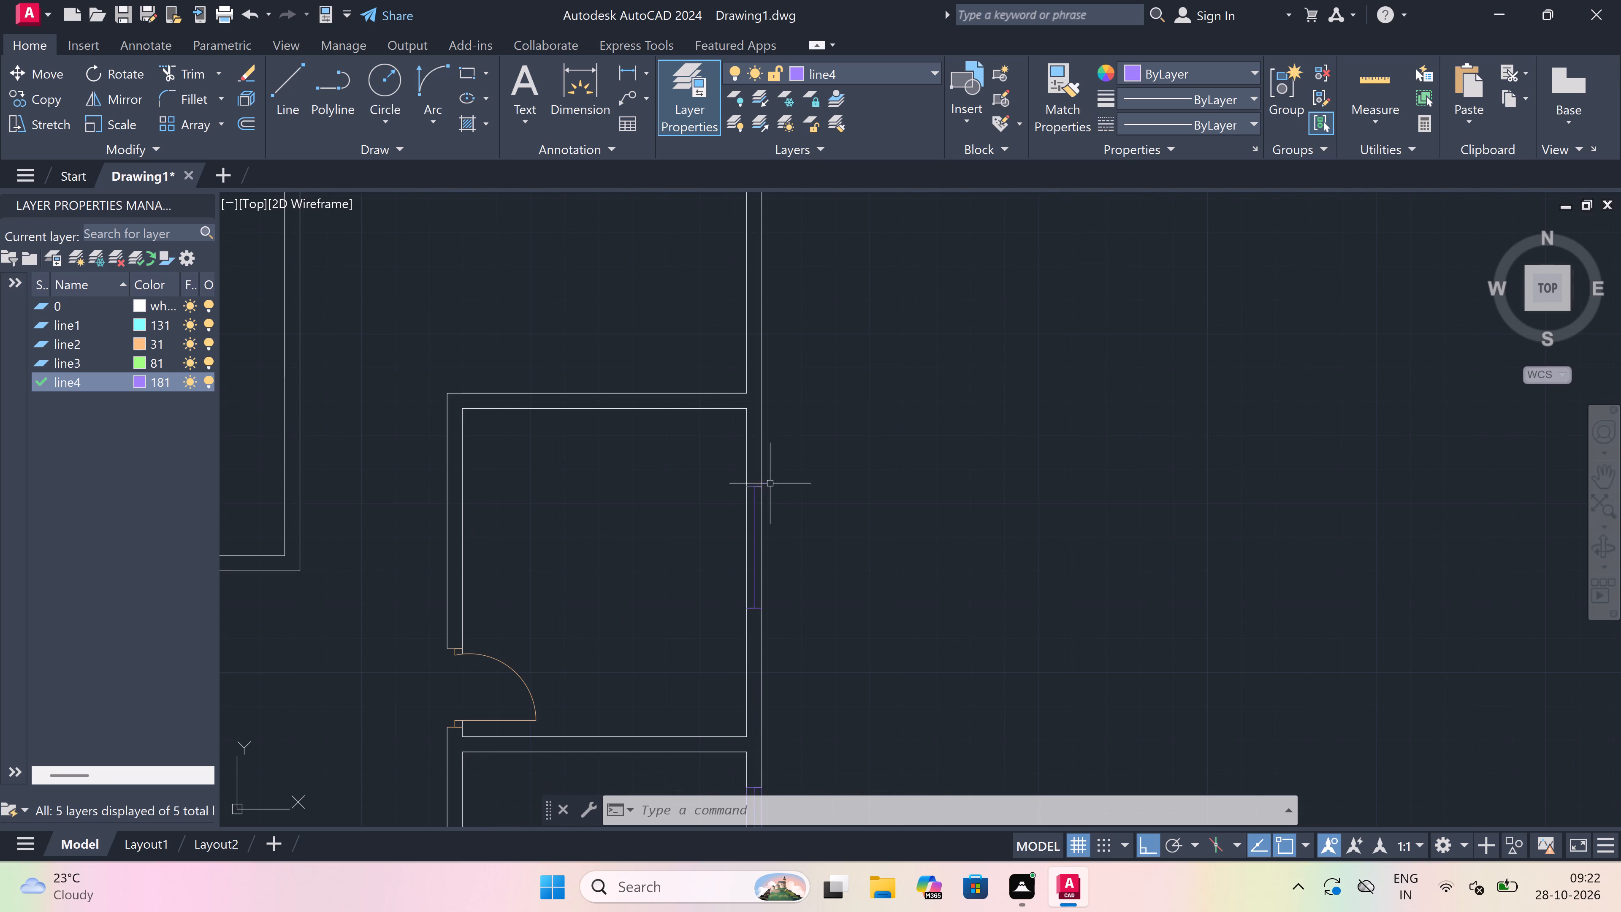
pyautogui.press('t')
pyautogui.write('r')
pyautogui.press('space')
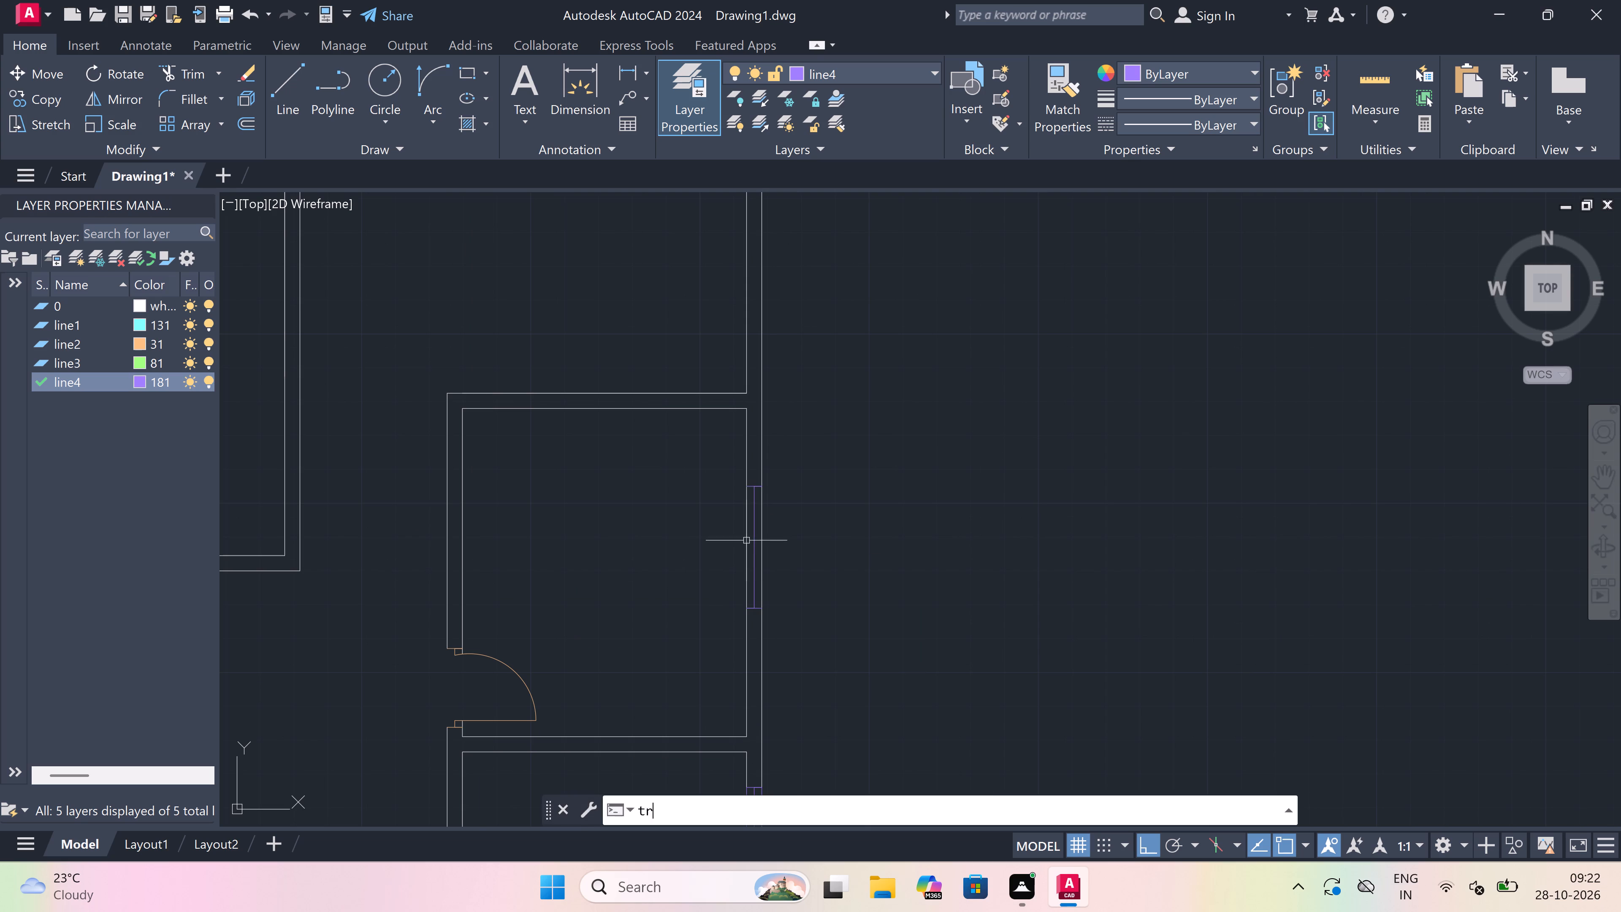
pyautogui.scroll(1, 738, 557)
pyautogui.click(748, 551)
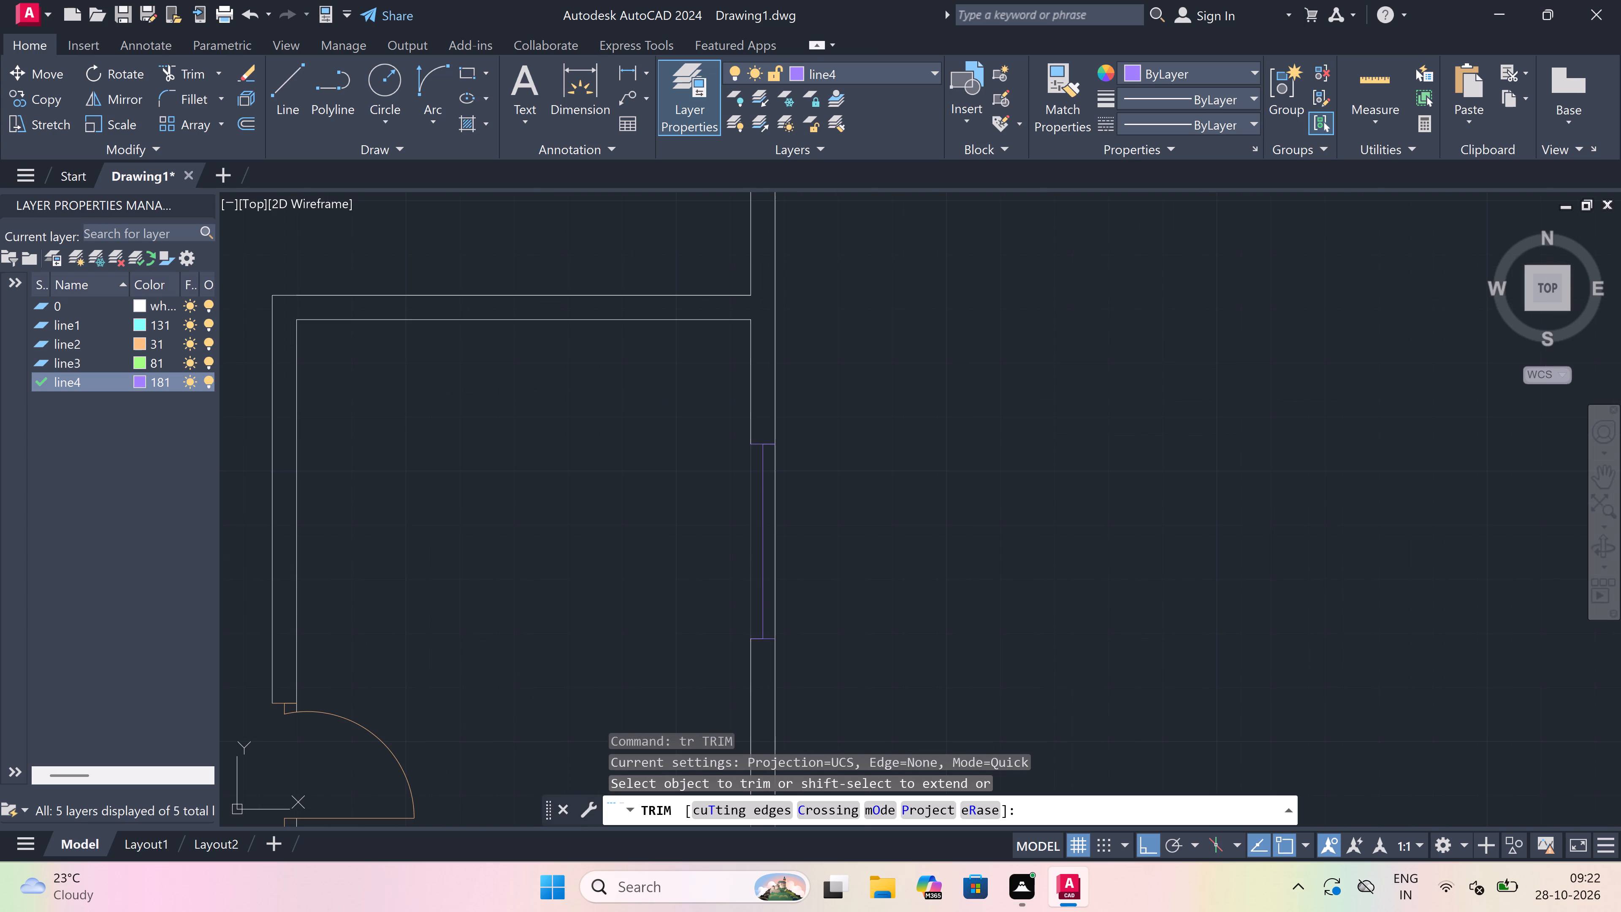
pyautogui.click(777, 556)
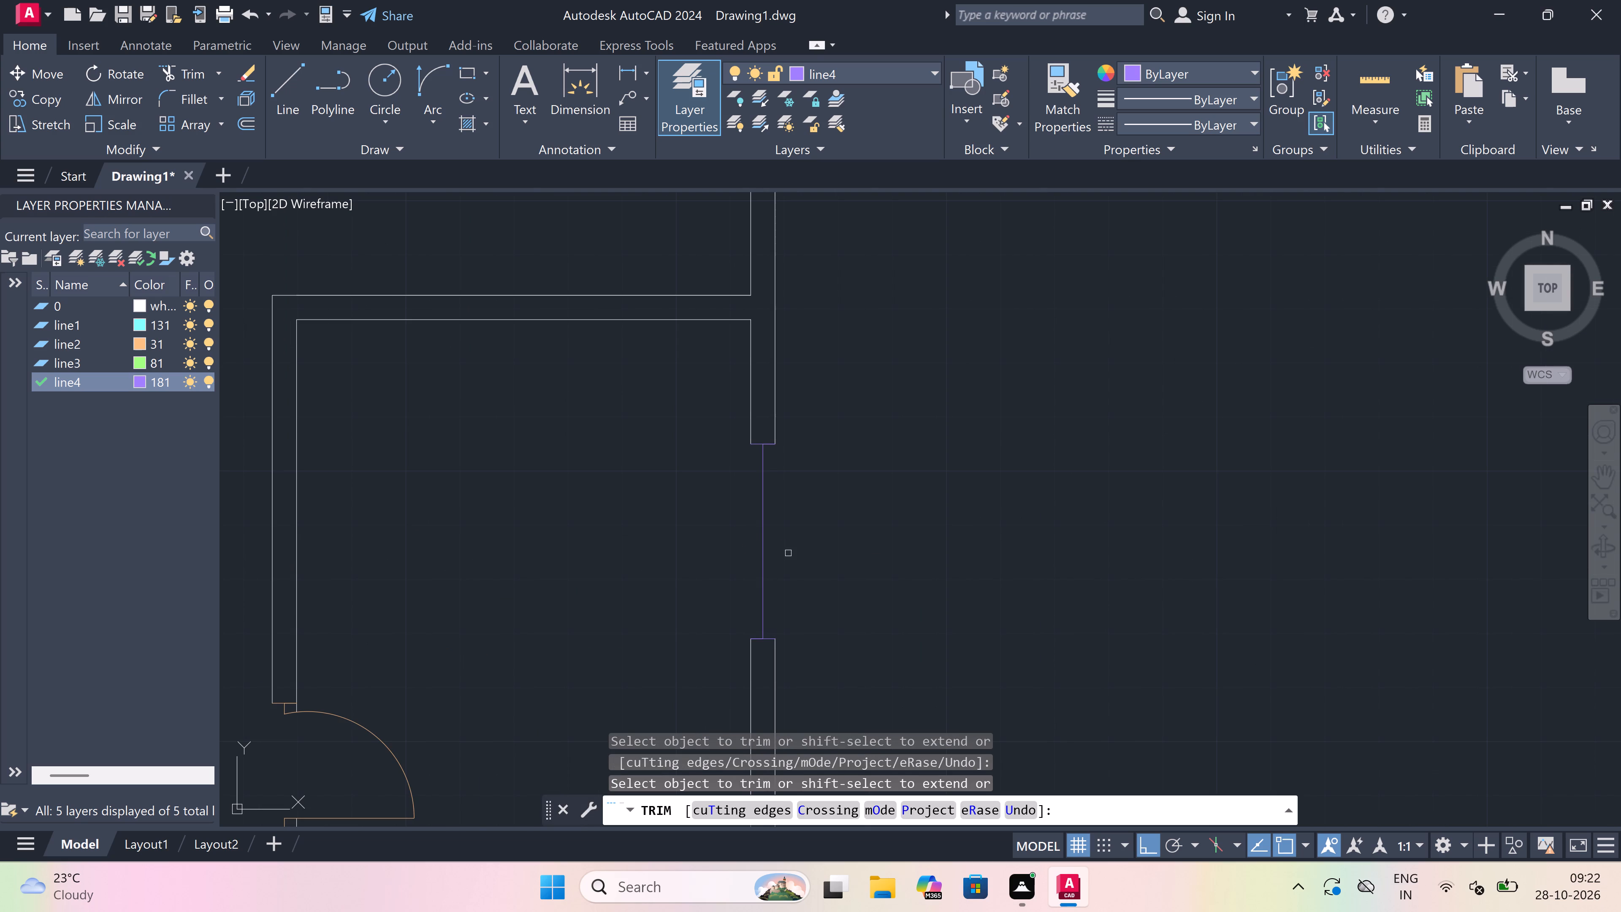
# Draw inner and outer face lines joining the end lines of the 3' east window in the room north of the small room.
pyautogui.press('Escape')
pyautogui.press('l')
pyautogui.press('space')
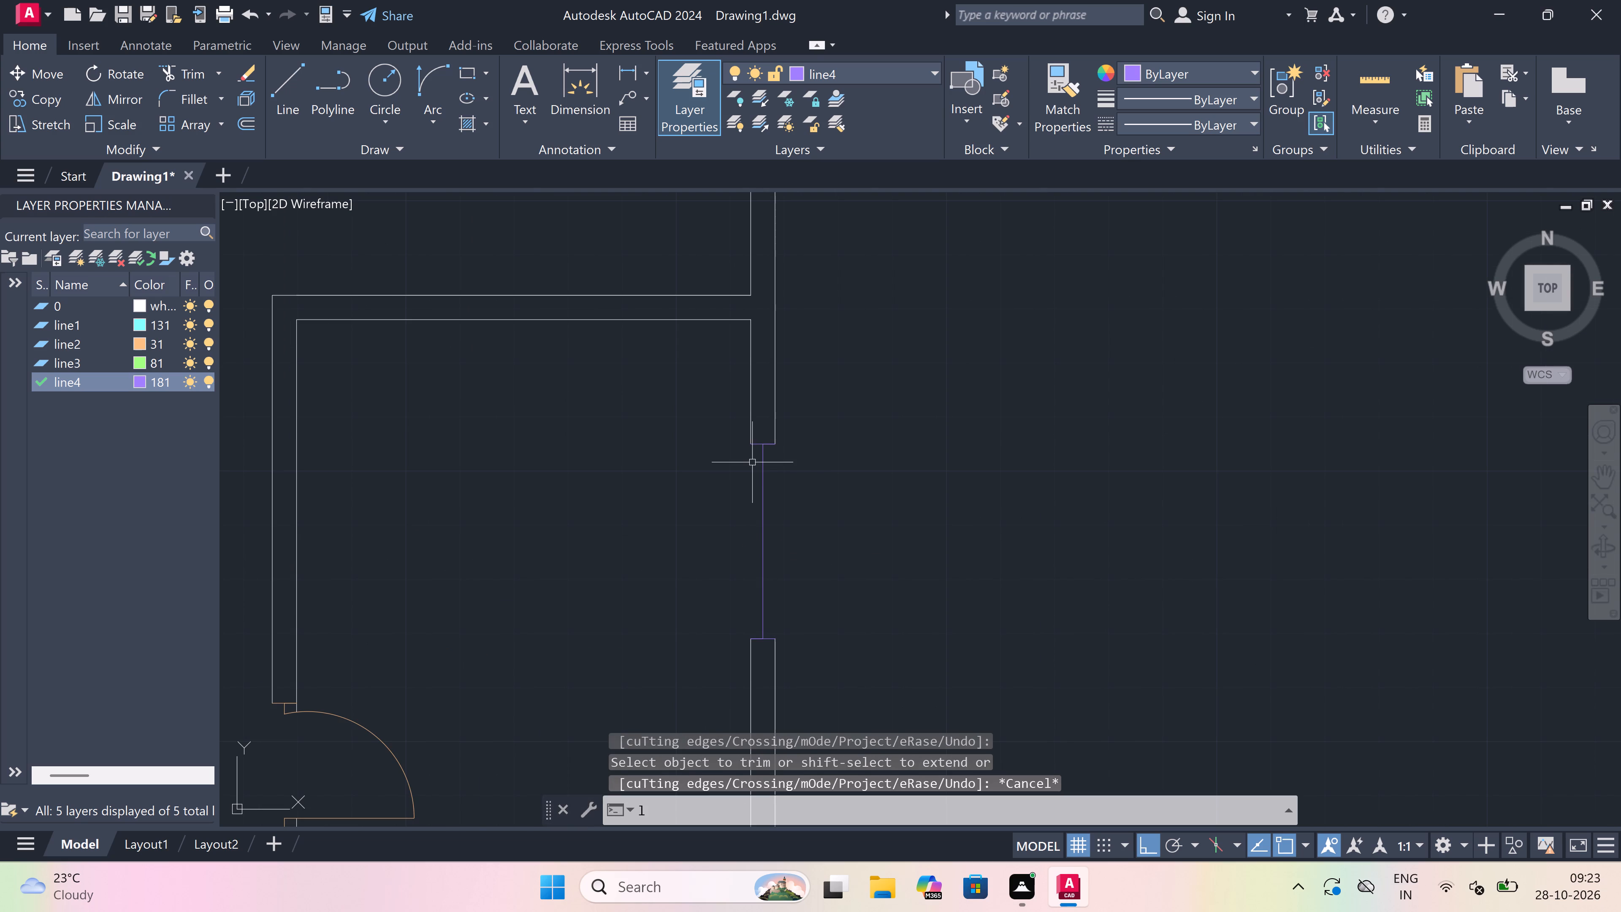
pyautogui.click(750, 449)
pyautogui.click(754, 641)
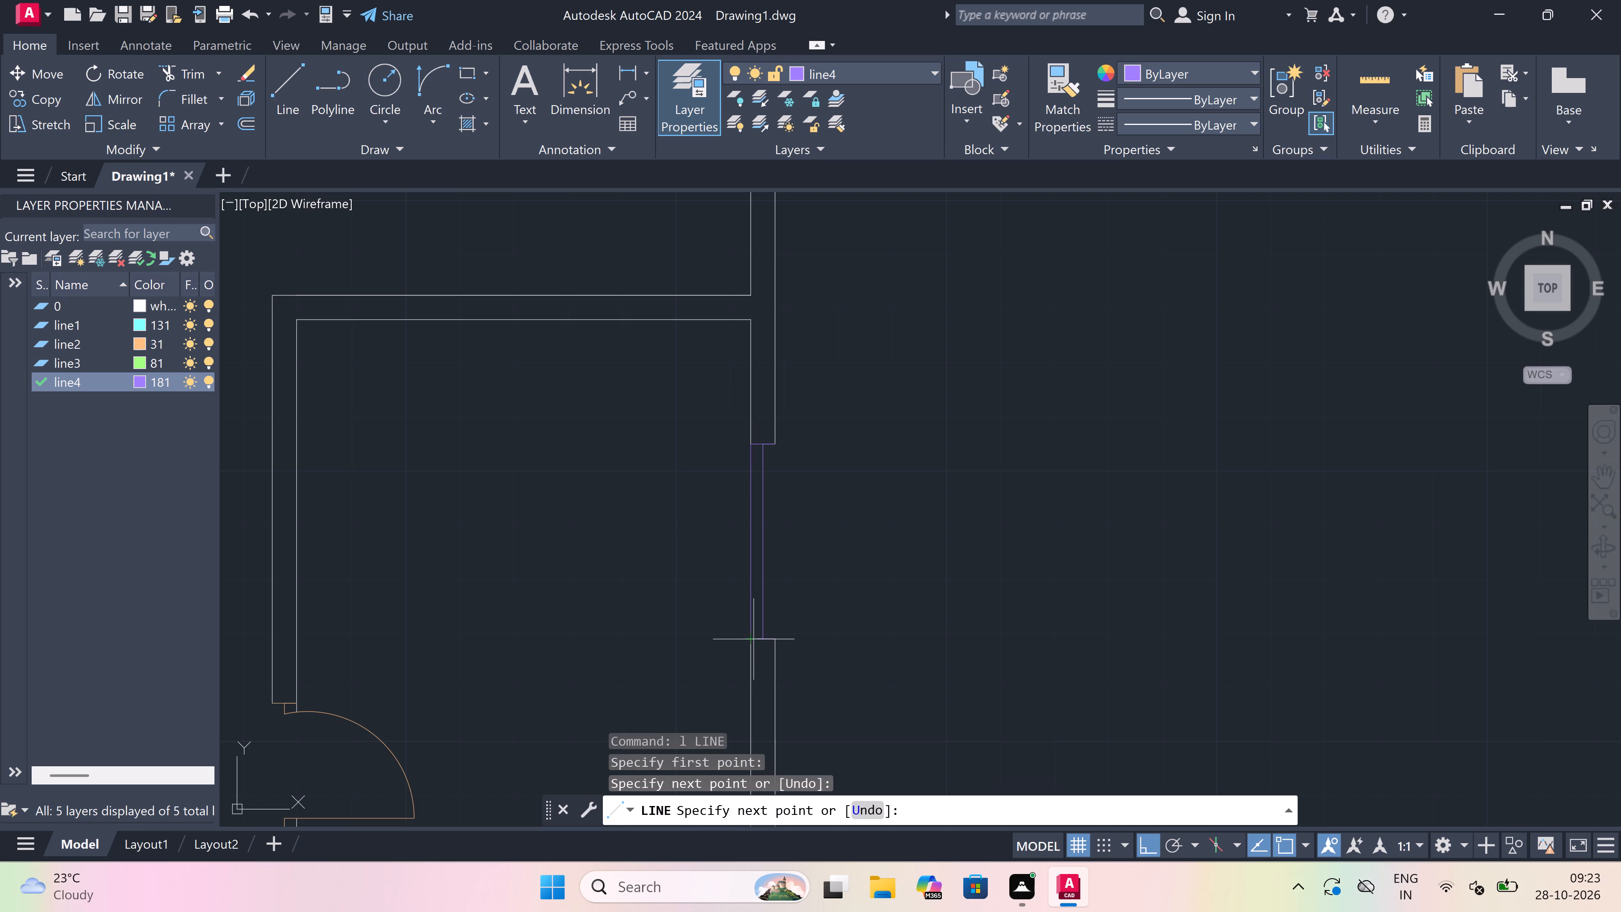
pyautogui.press('Escape')
pyautogui.press('space')
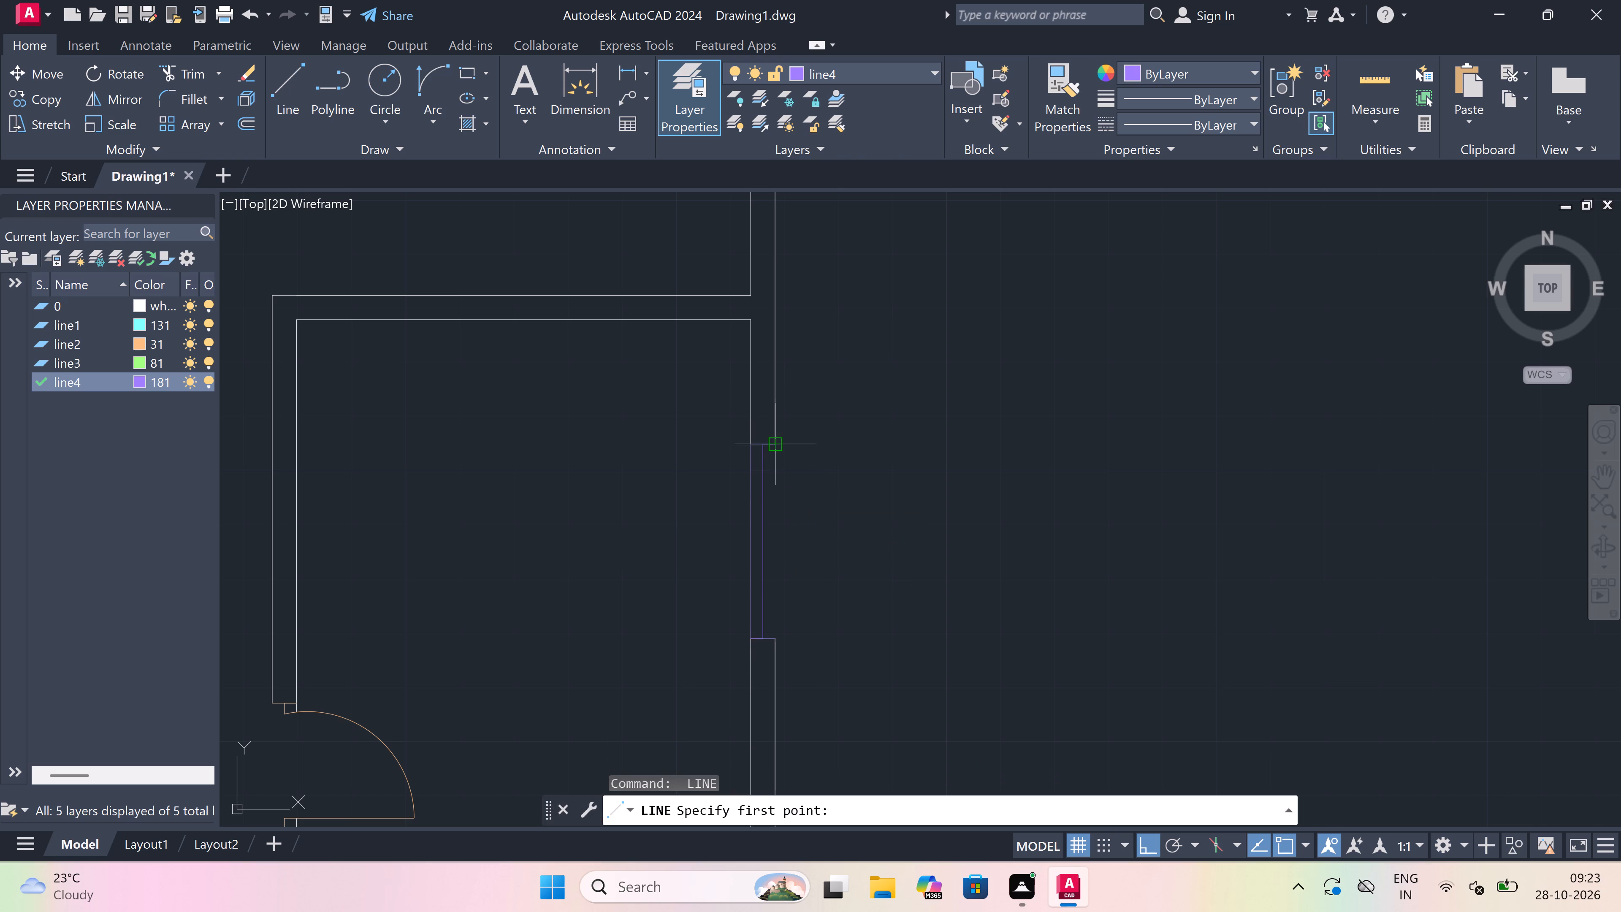
pyautogui.moveTo(776, 447); pyautogui.dragTo(776, 465)
pyautogui.moveTo(776, 633); pyautogui.dragTo(797, 616)
pyautogui.press('Escape')
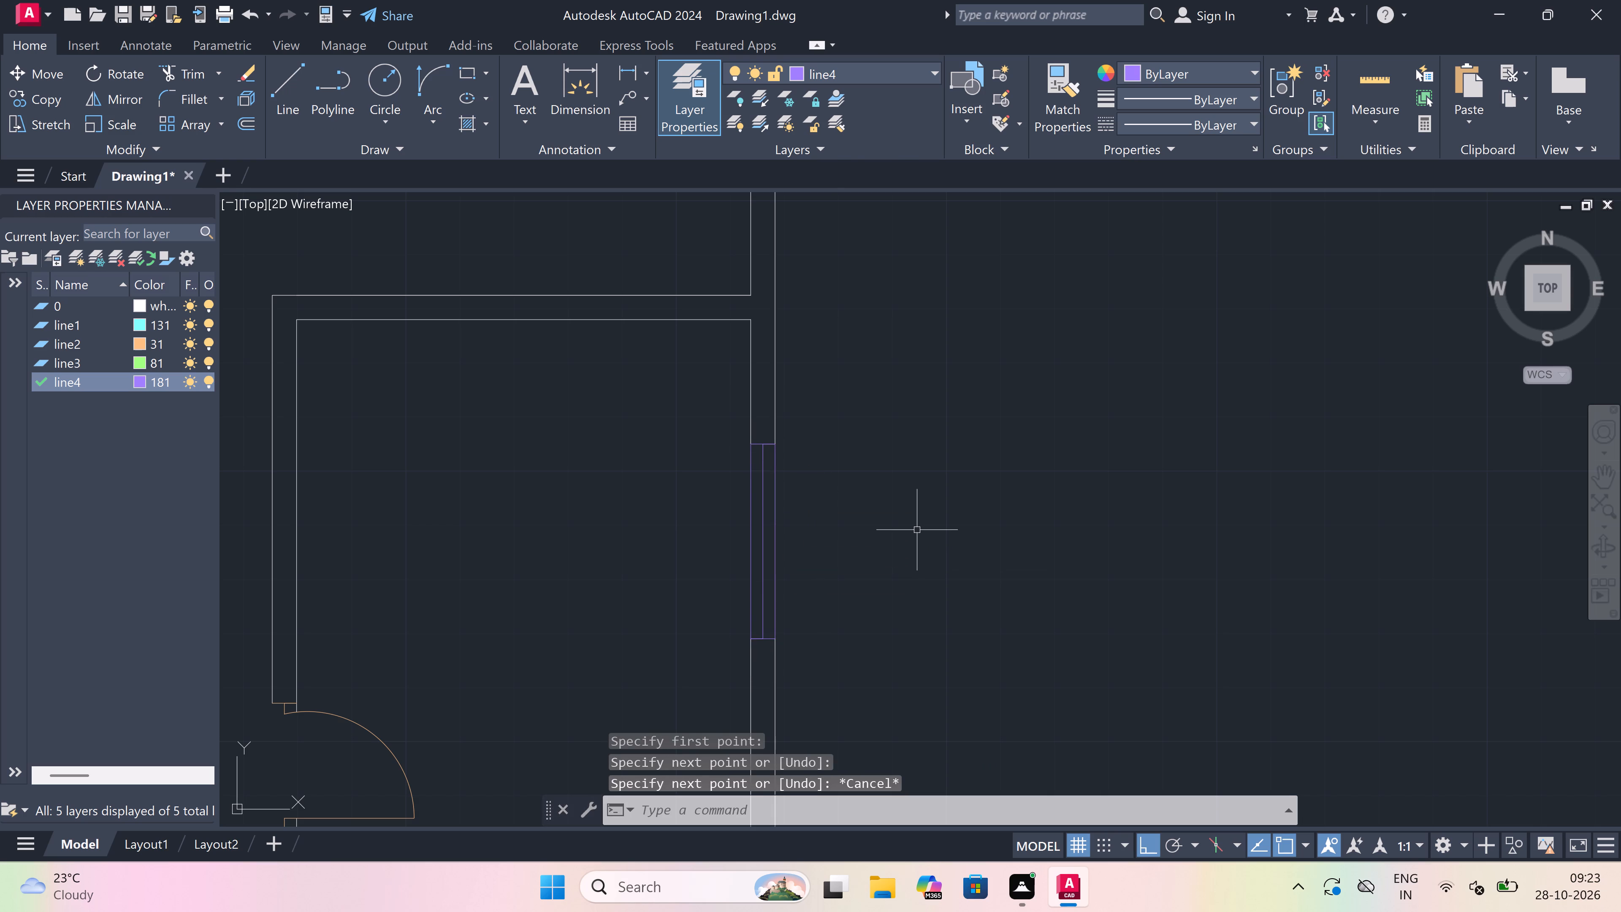
# Draw a 5' window in the east wall of the hall south of the staircase block, with a mid-wall line between two end lines.
pyautogui.press('space')
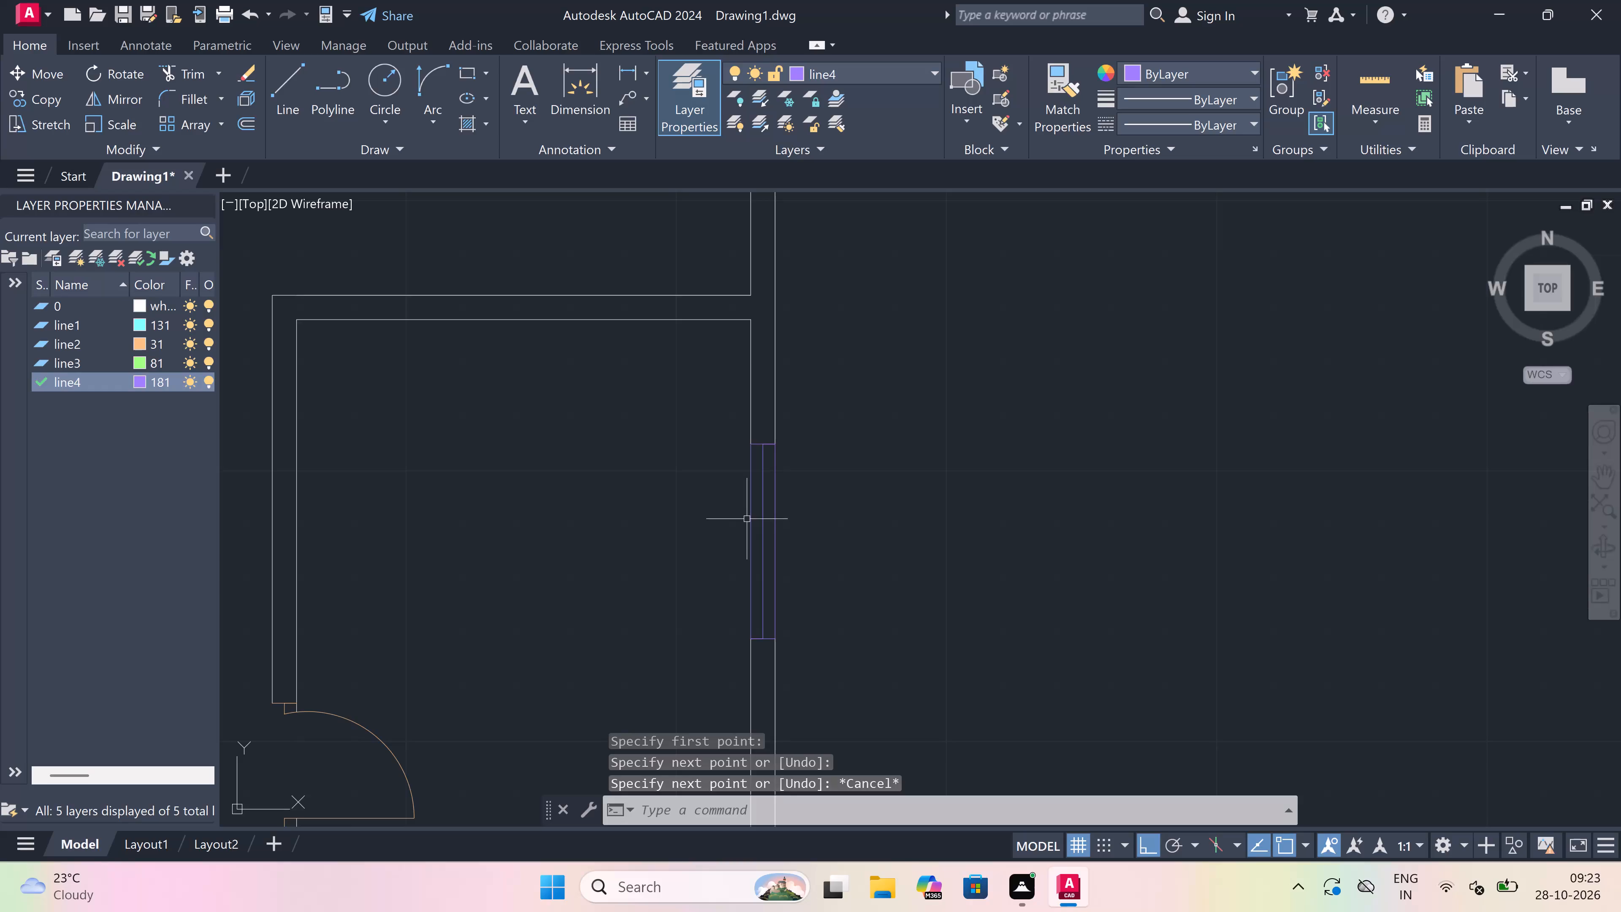
pyautogui.scroll(-5, 734, 536)
pyautogui.scroll(2, 711, 400)
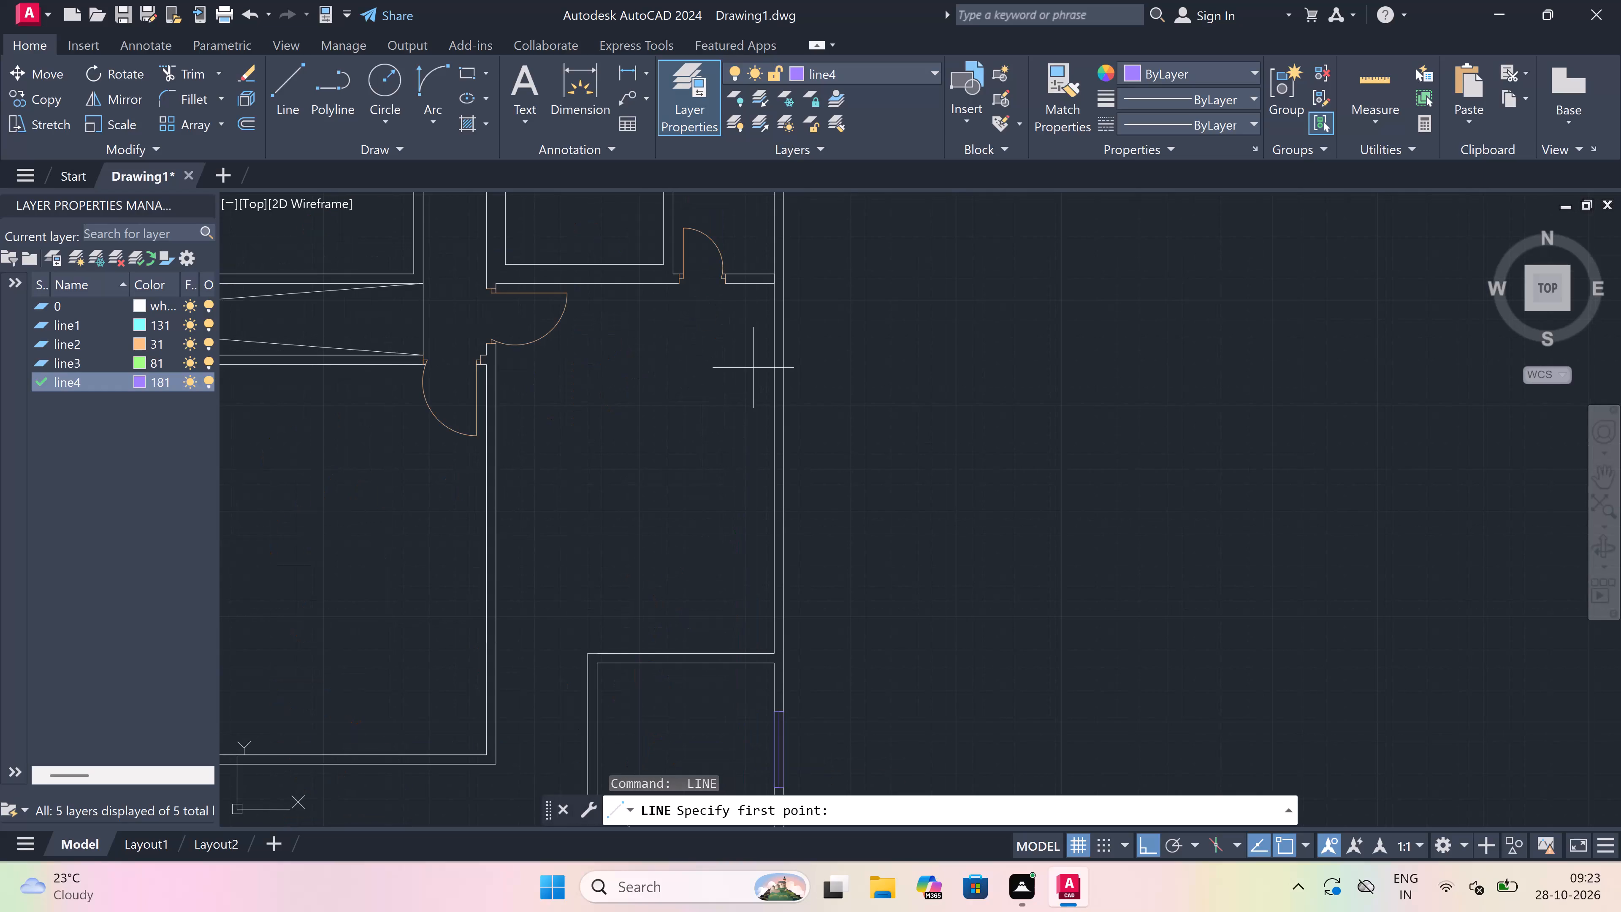
pyautogui.click(771, 388)
pyautogui.scroll(3, 775, 388)
pyautogui.click(797, 388)
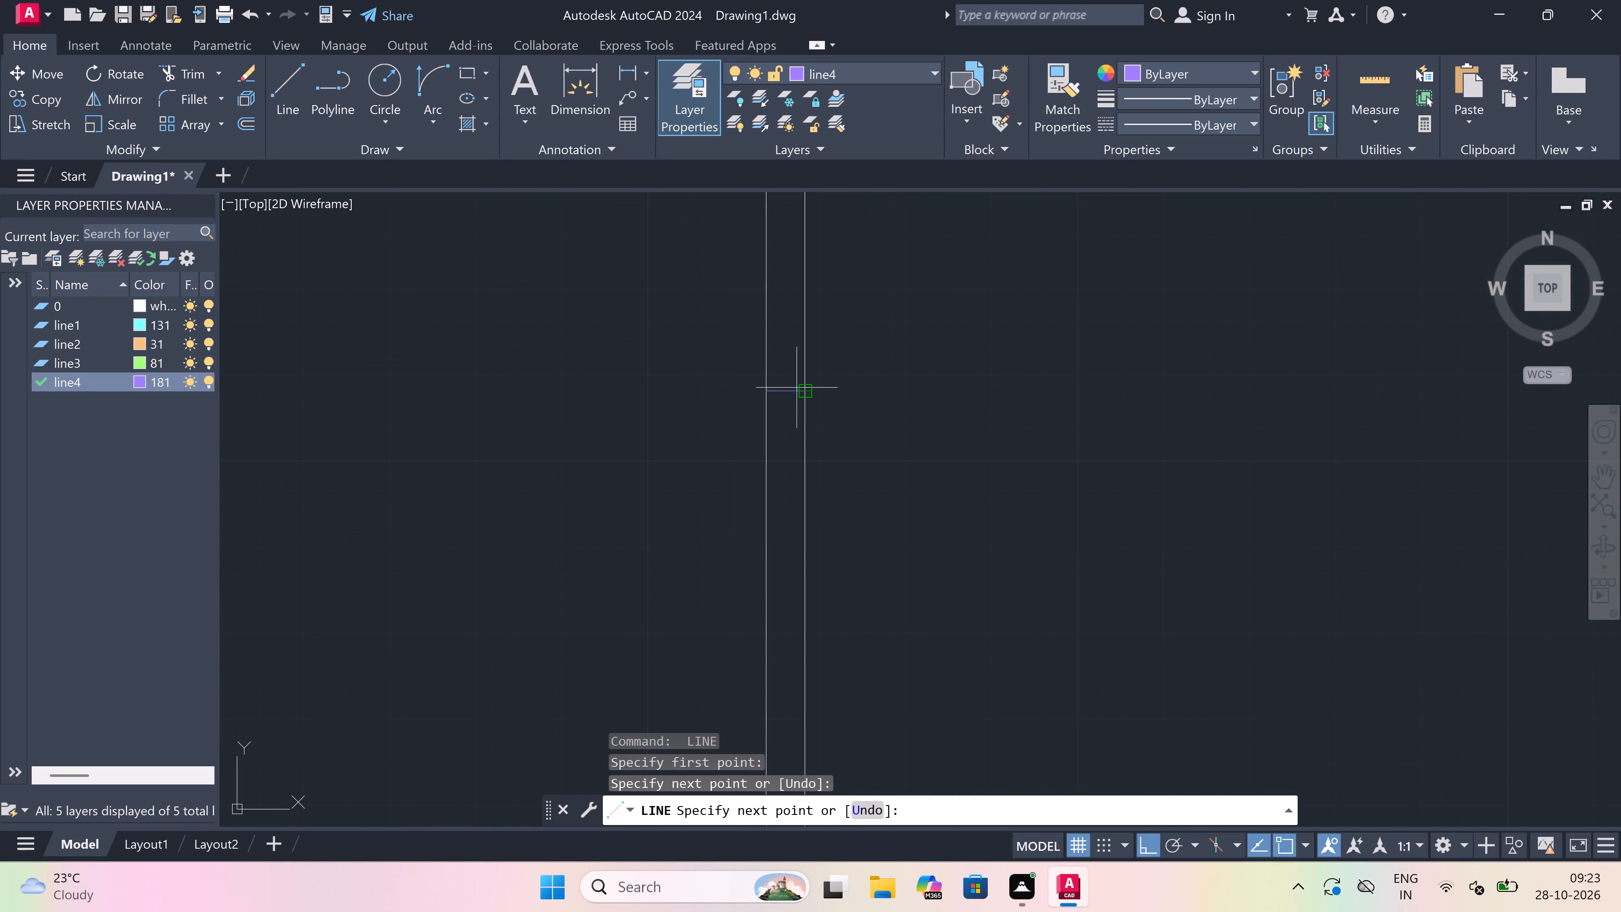
pyautogui.click(784, 388)
pyautogui.scroll(-3, 784, 388)
pyautogui.scroll(3, 776, 453)
pyautogui.write("5'")
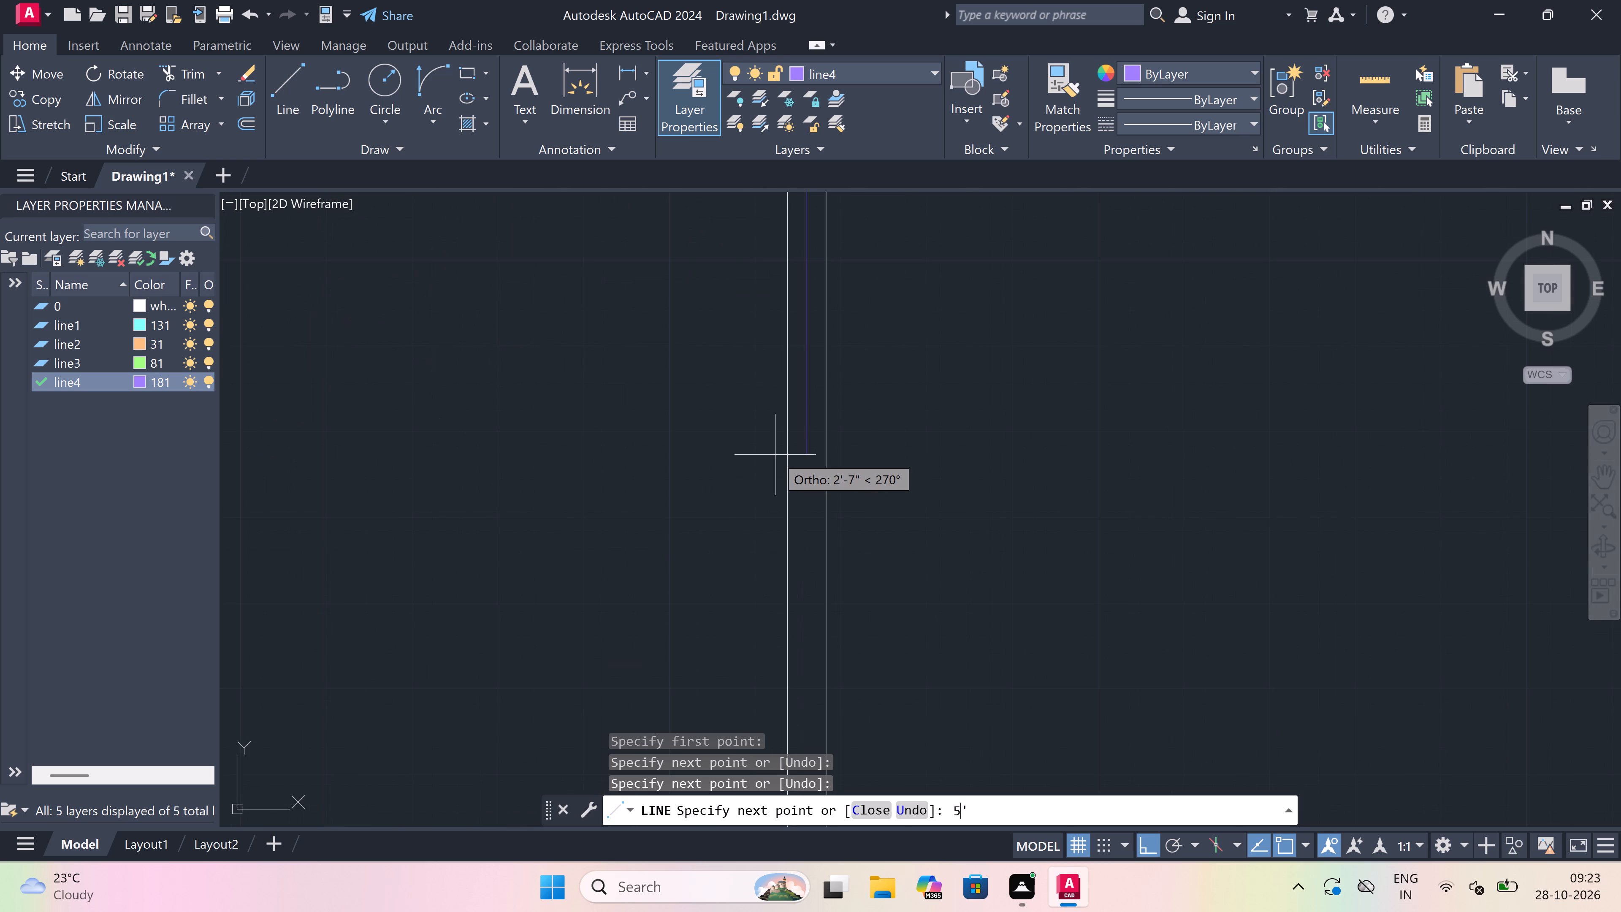
pyautogui.press('space')
pyautogui.scroll(-2, 764, 440)
pyautogui.scroll(1, 793, 545)
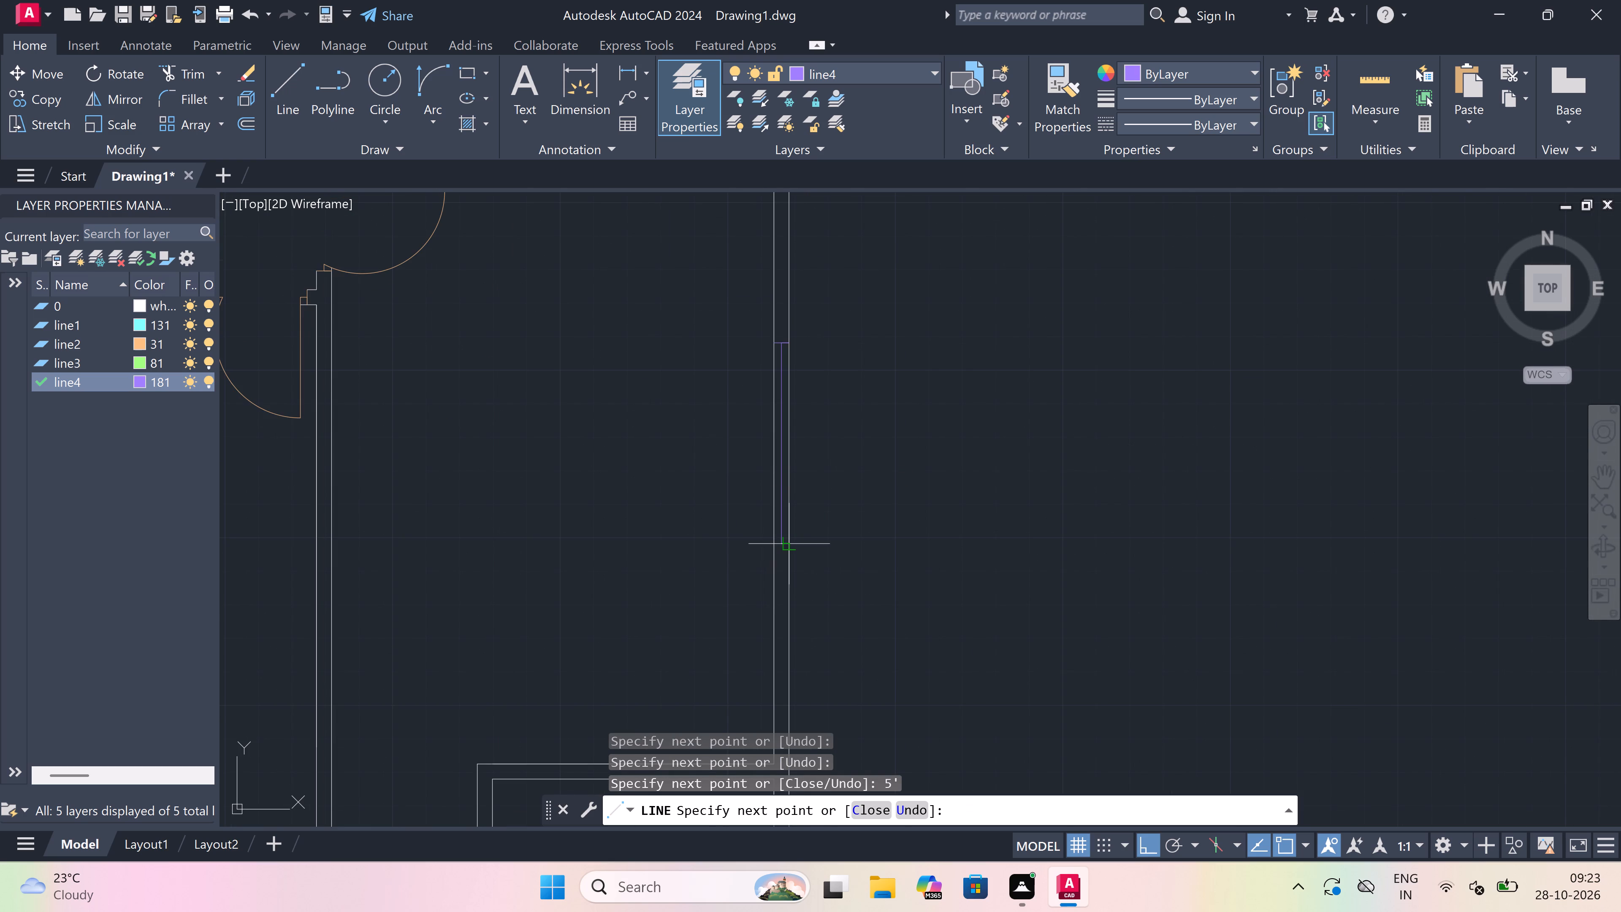
pyautogui.scroll(4, 793, 545)
pyautogui.click(765, 554)
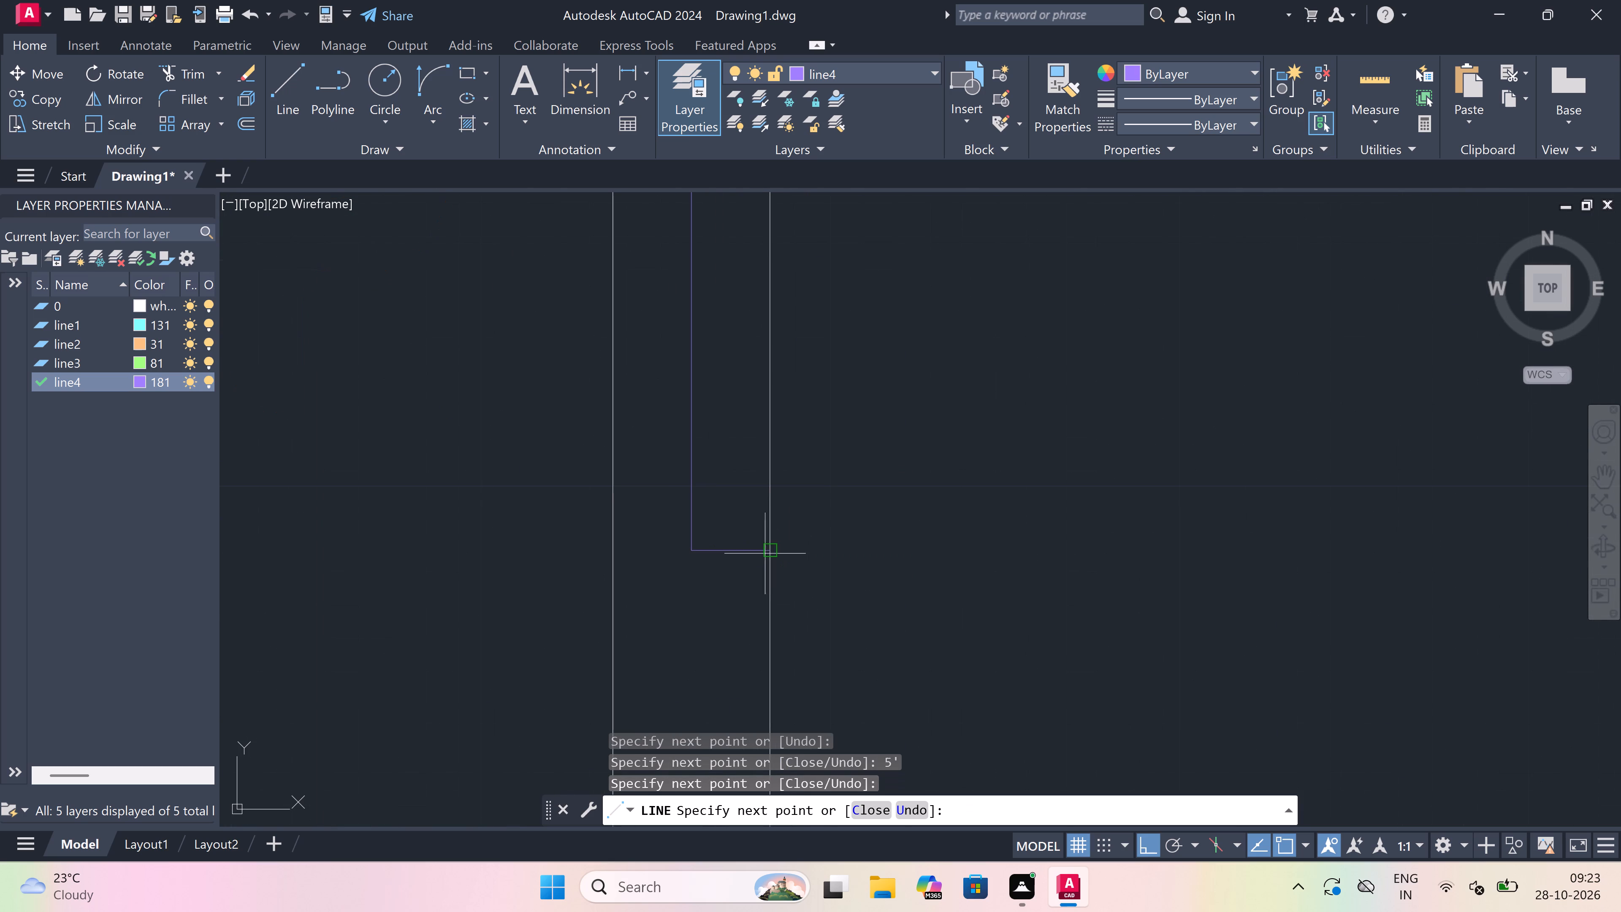
pyautogui.click(618, 549)
pyautogui.press('Escape')
# Trim both wall lines between the end lines of the hall's 5' east window.
pyautogui.scroll(-5, 618, 547)
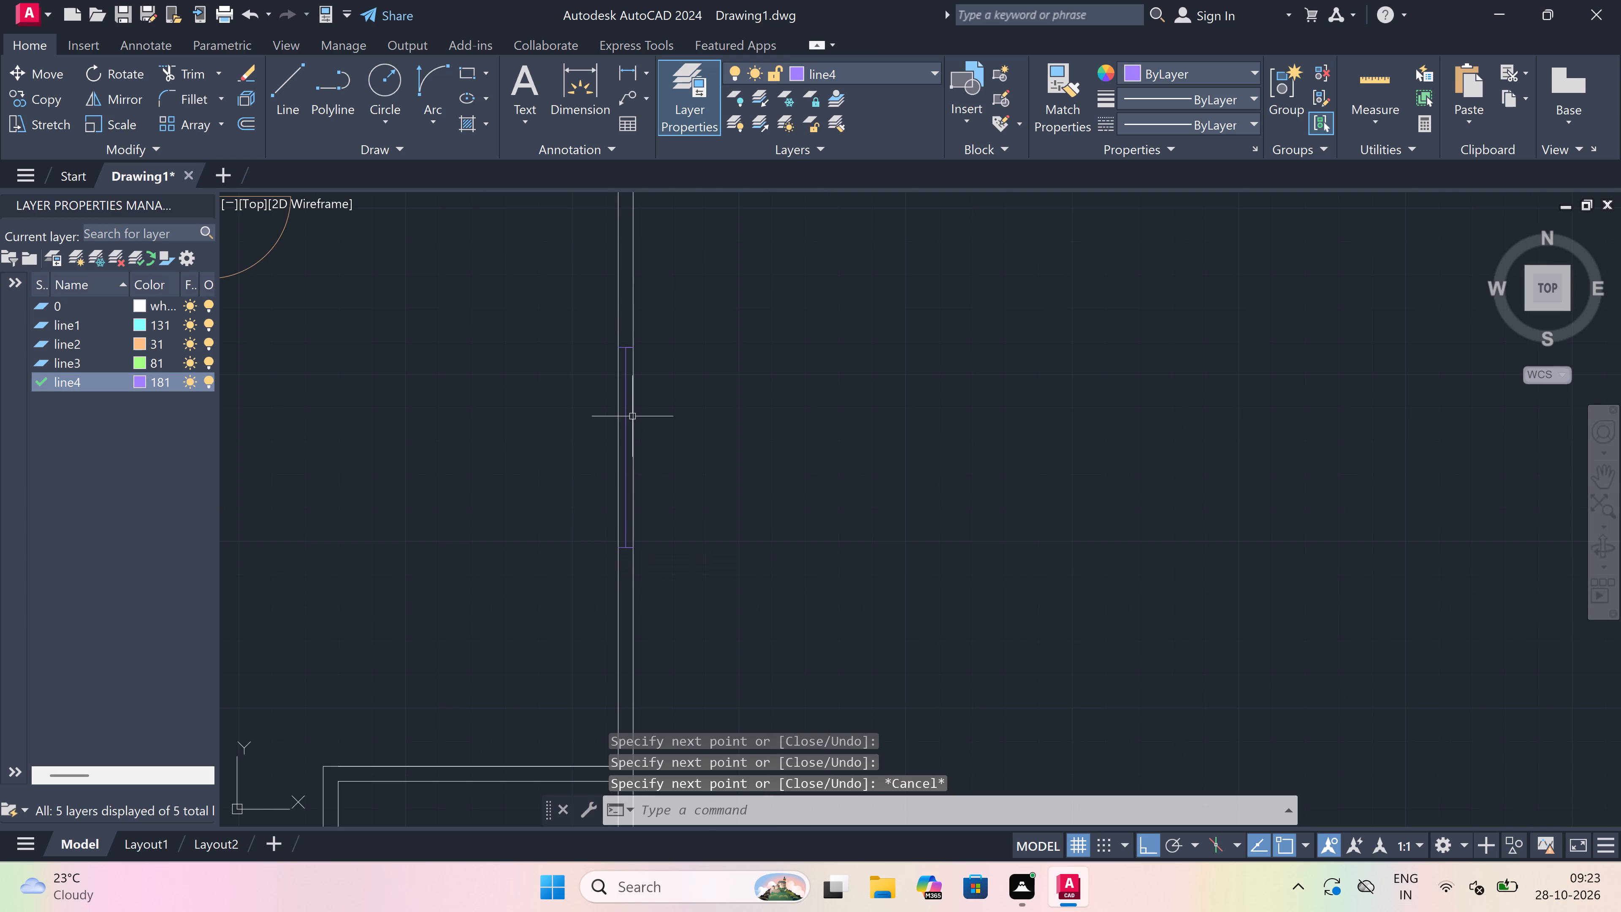
pyautogui.scroll(1, 643, 399)
pyautogui.press('t')
pyautogui.press('r')
pyautogui.press('space')
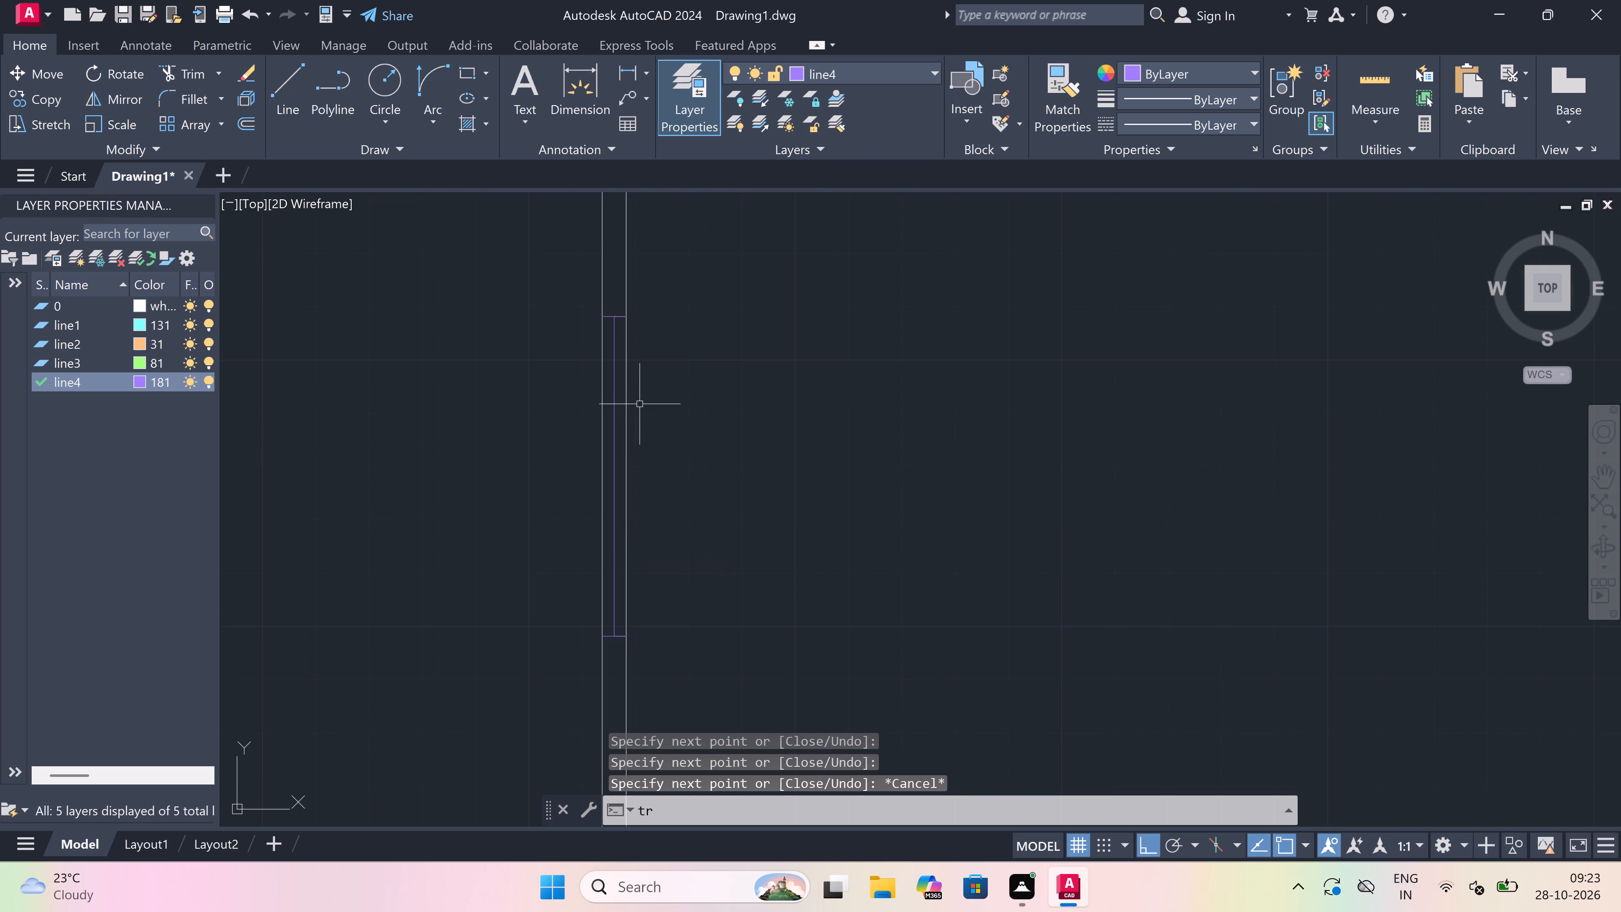
pyautogui.click(630, 425)
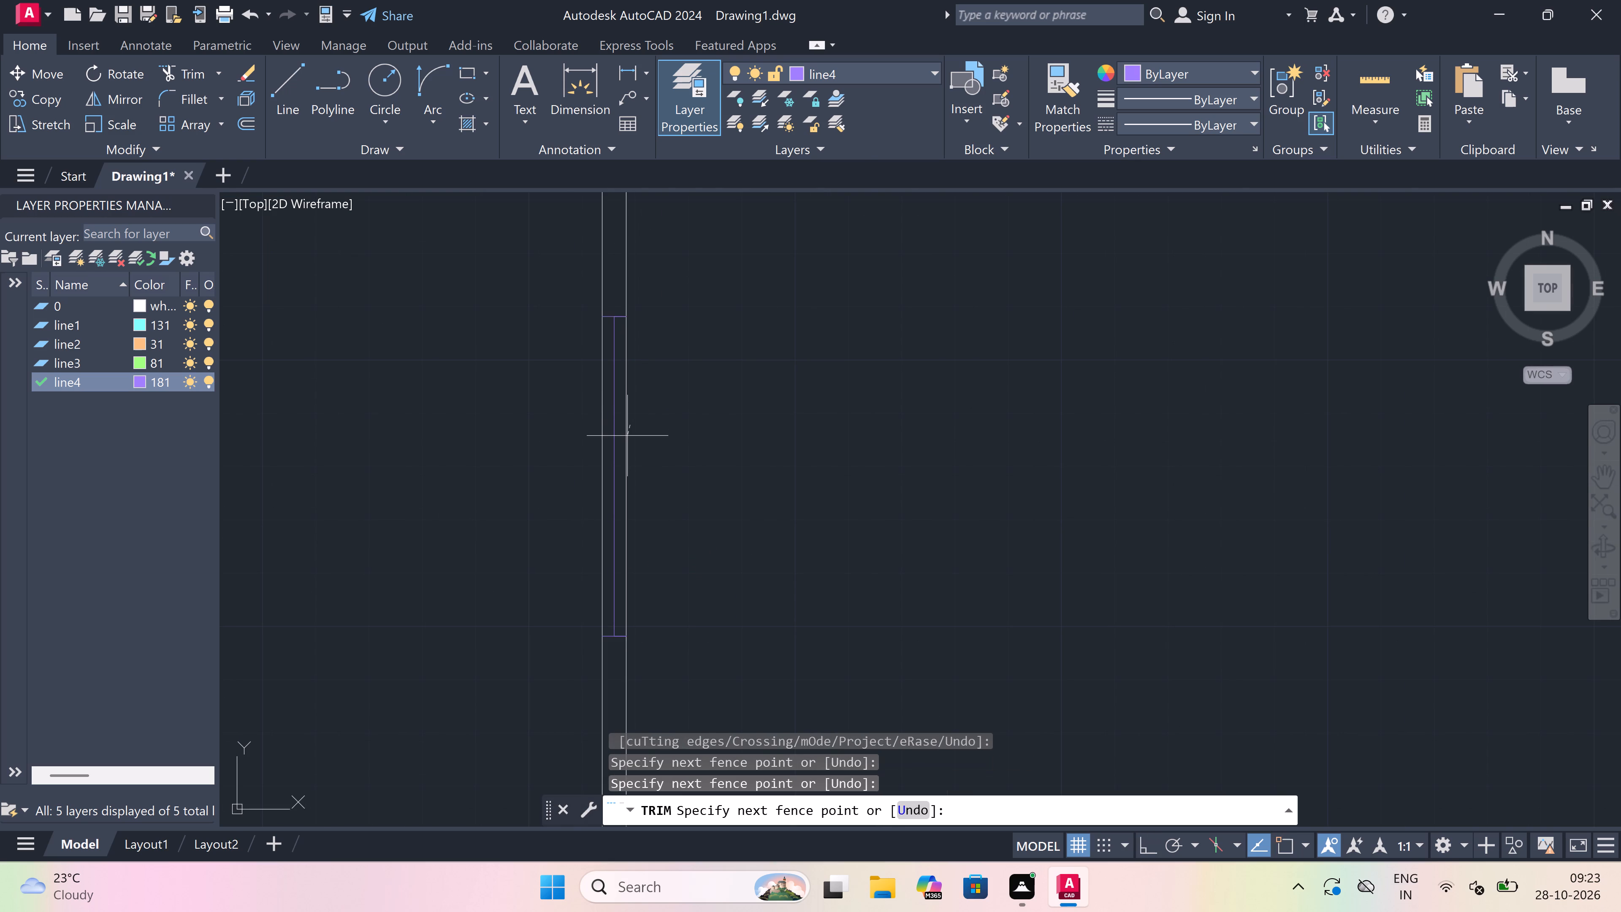
pyautogui.click(627, 436)
pyautogui.click(627, 436)
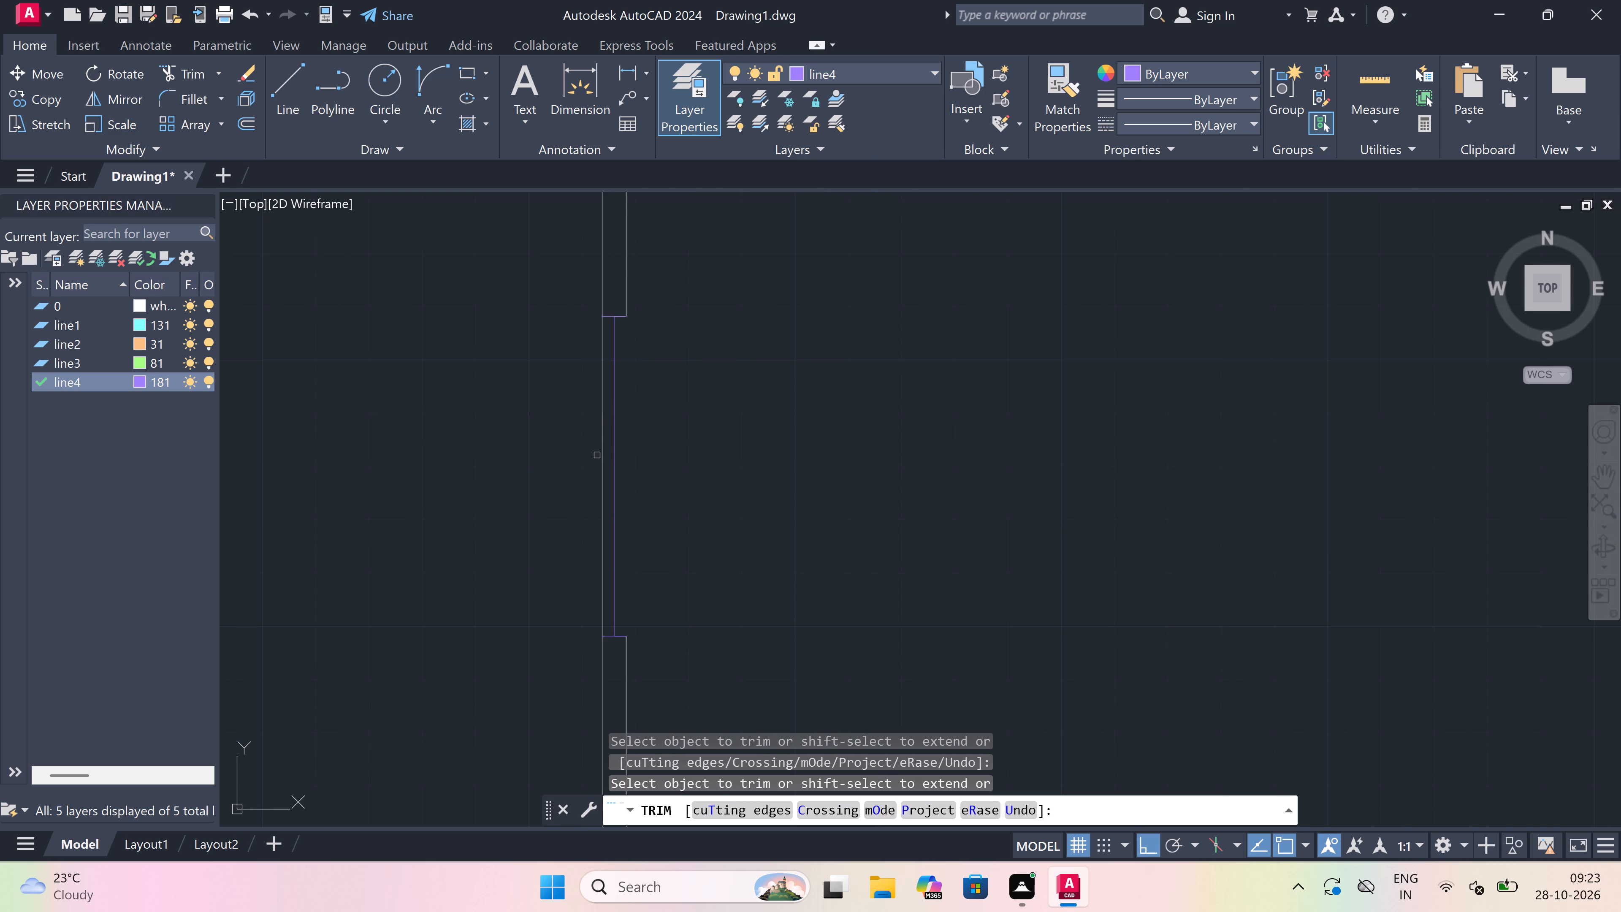
pyautogui.click(600, 455)
pyautogui.press('Escape')
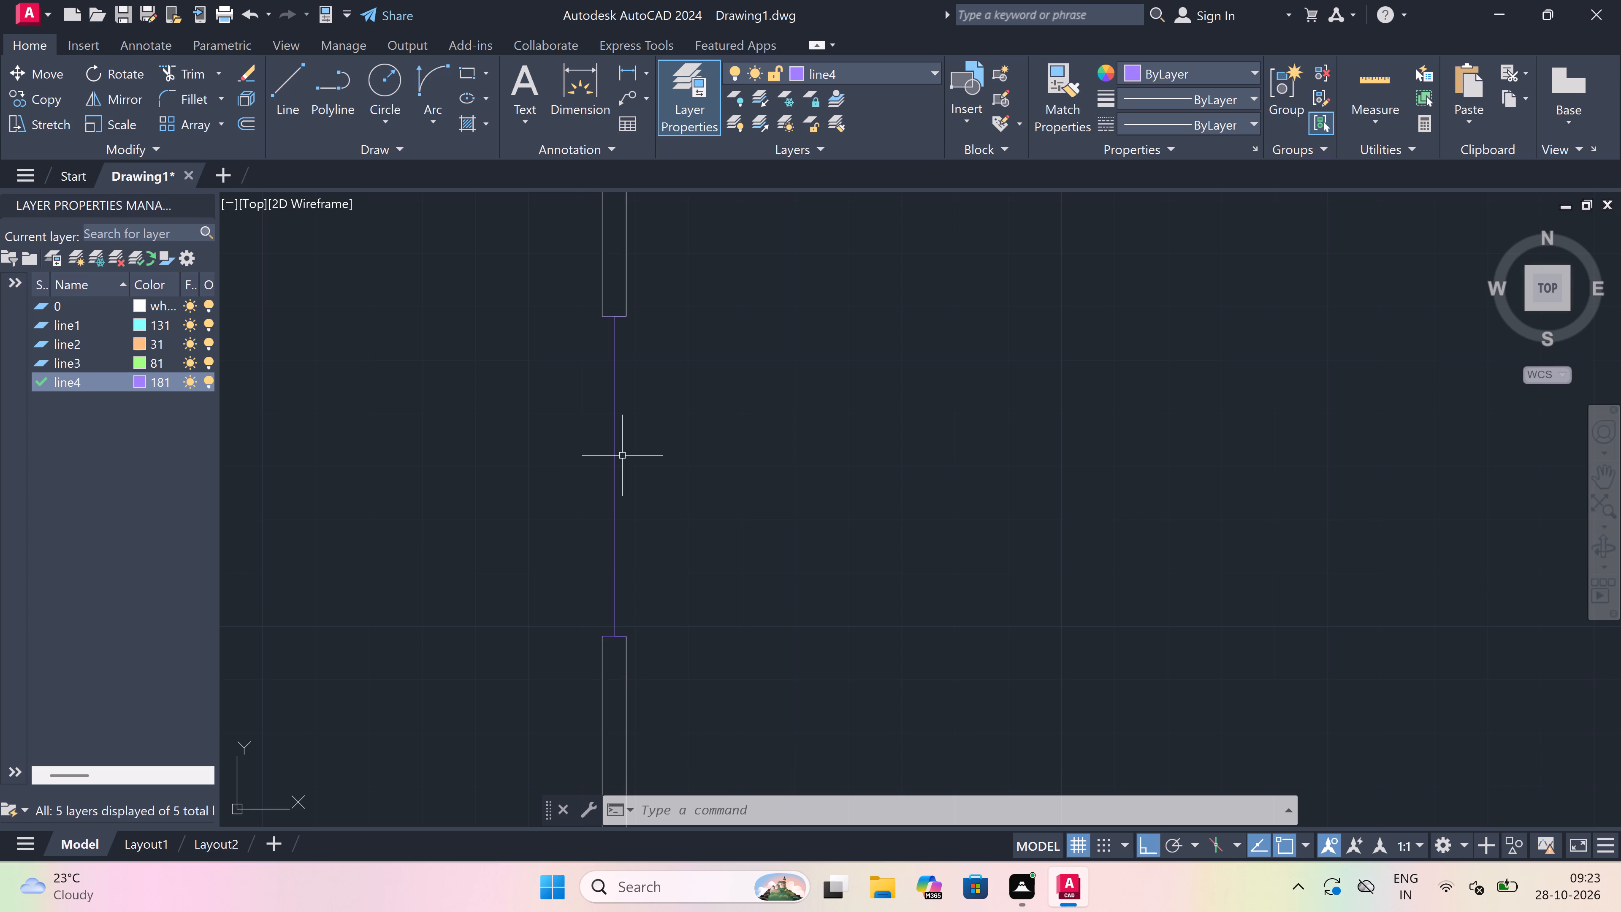
# Draw inner and outer face lines joining the two end lines of the hall's 5' east window.
pyautogui.scroll(1, 632, 323)
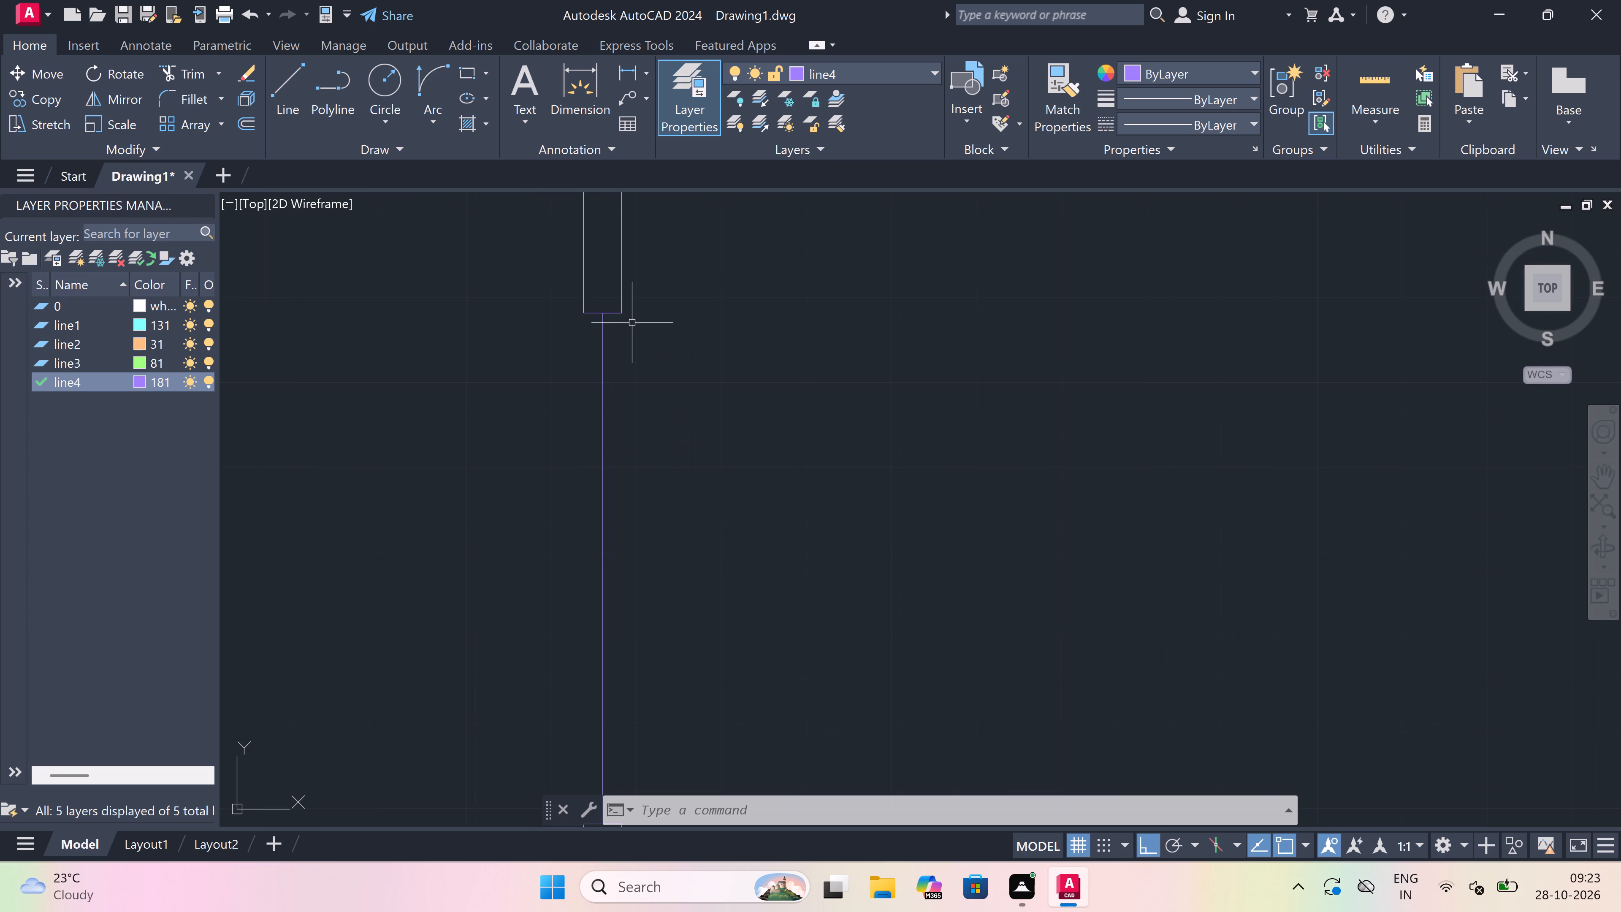
pyautogui.scroll(-1, 632, 323)
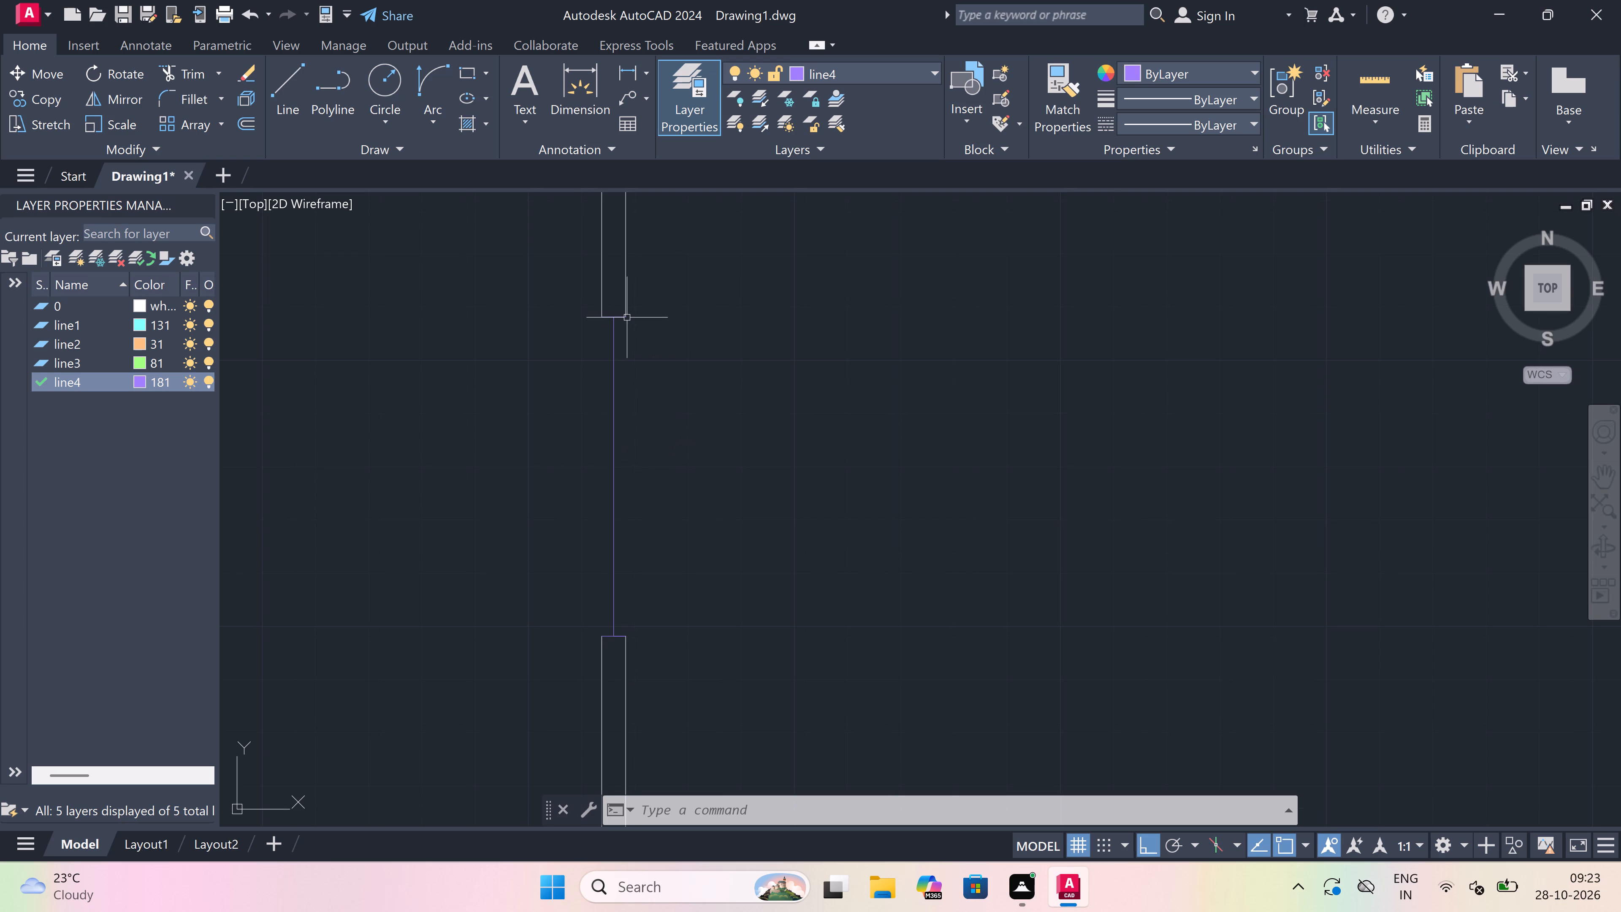
pyautogui.press('l')
pyautogui.press('space')
pyautogui.click(600, 315)
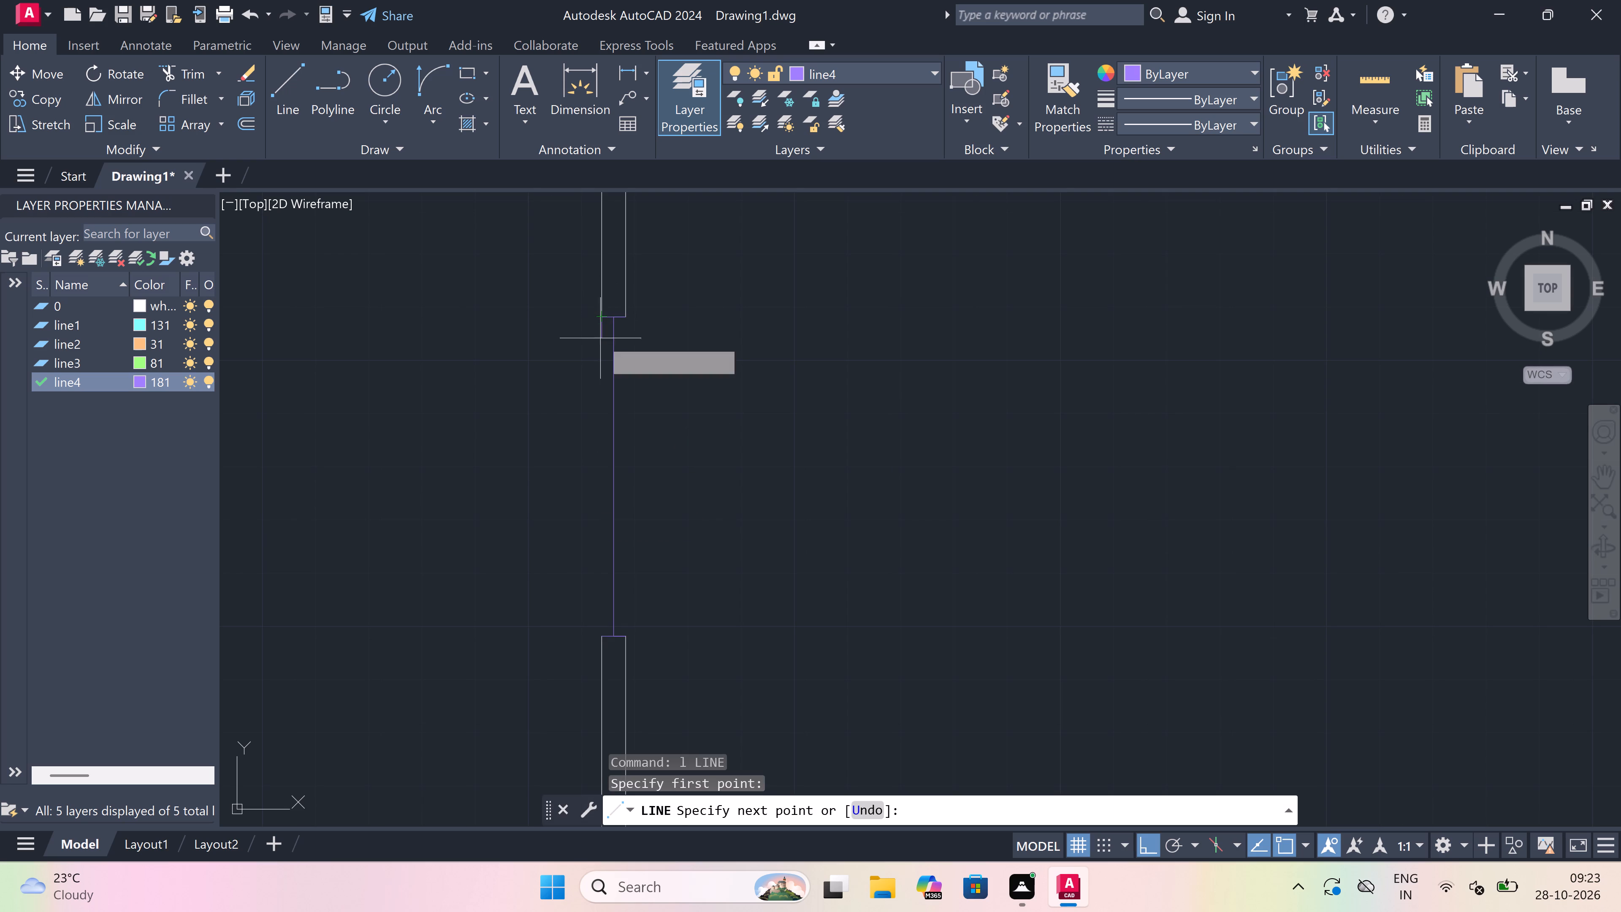
pyautogui.click(592, 636)
pyautogui.press('Escape')
pyautogui.press('space')
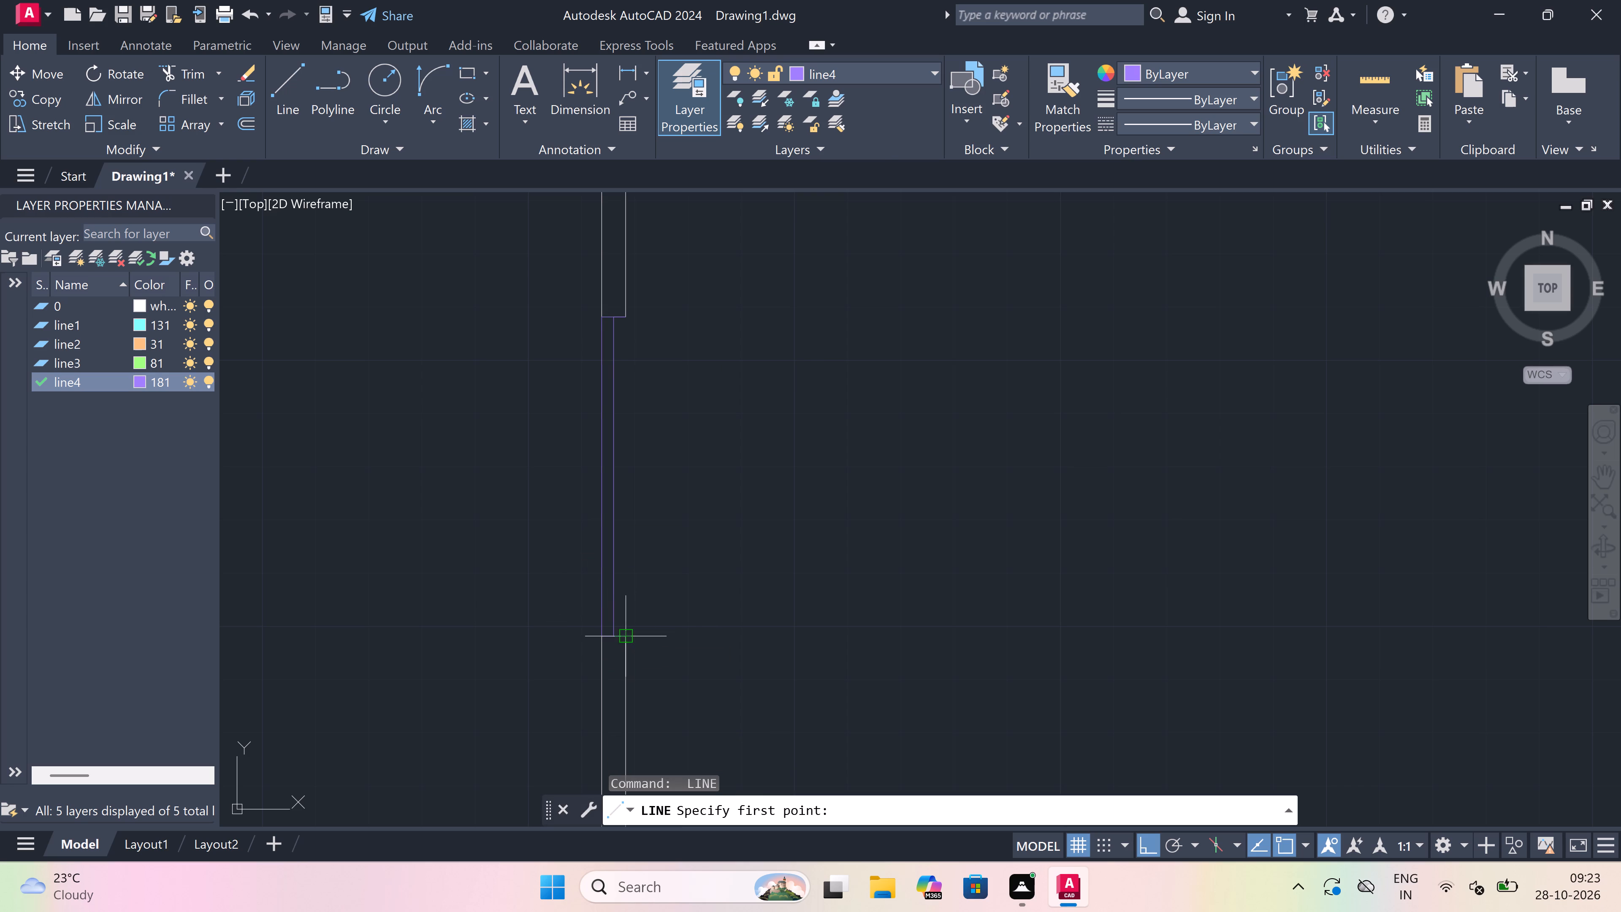
pyautogui.moveTo(629, 634); pyautogui.dragTo(648, 574)
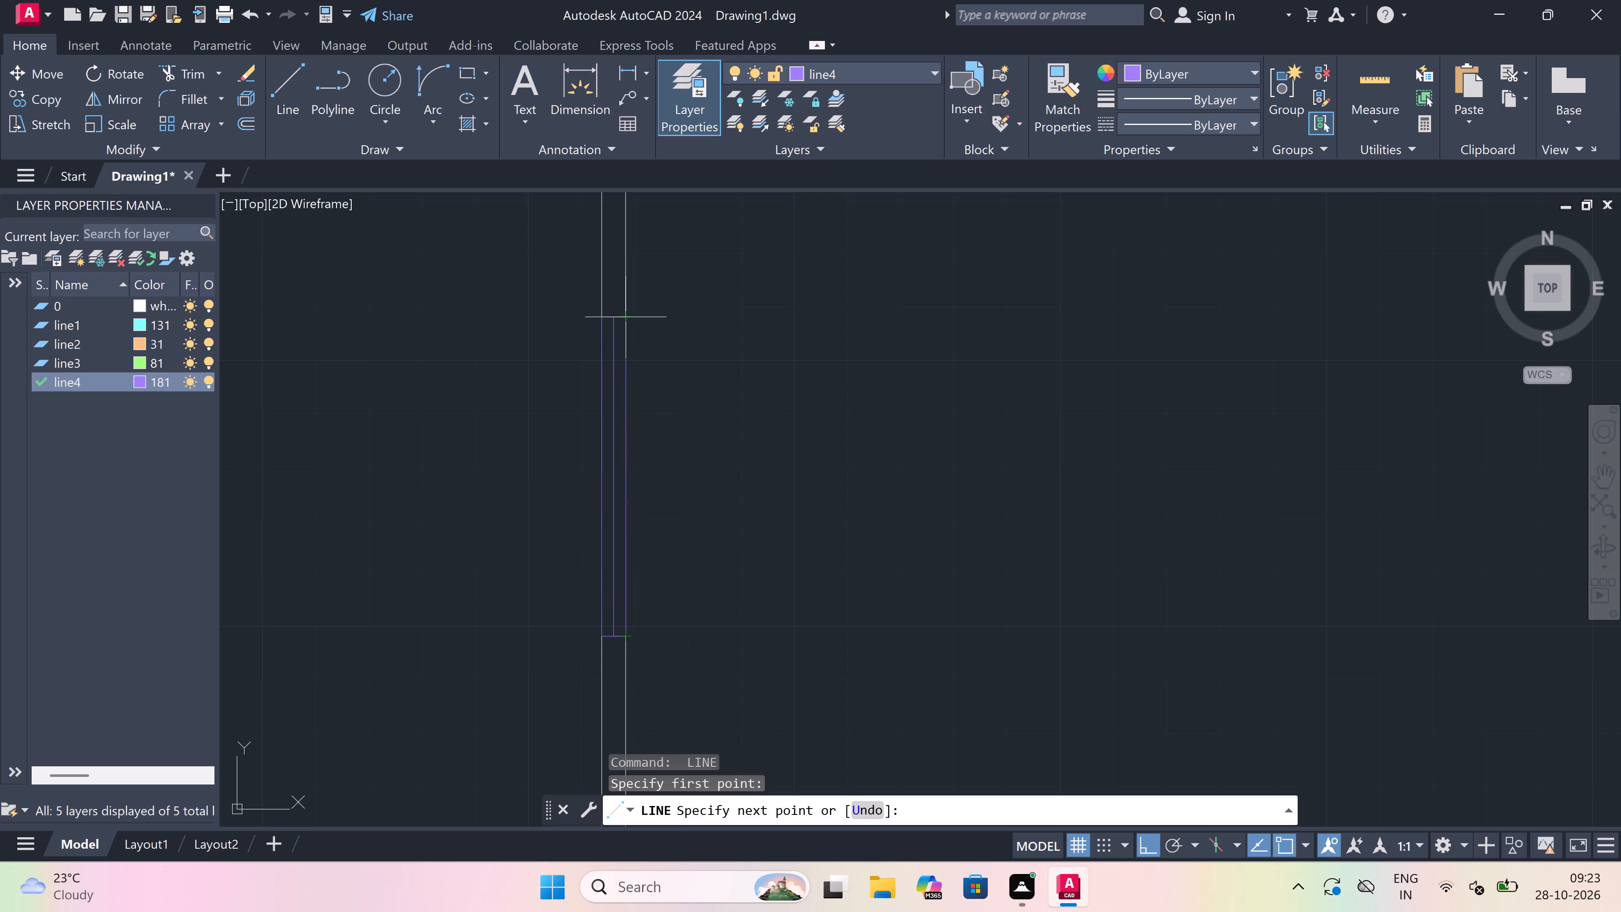
pyautogui.moveTo(629, 319); pyautogui.dragTo(653, 319)
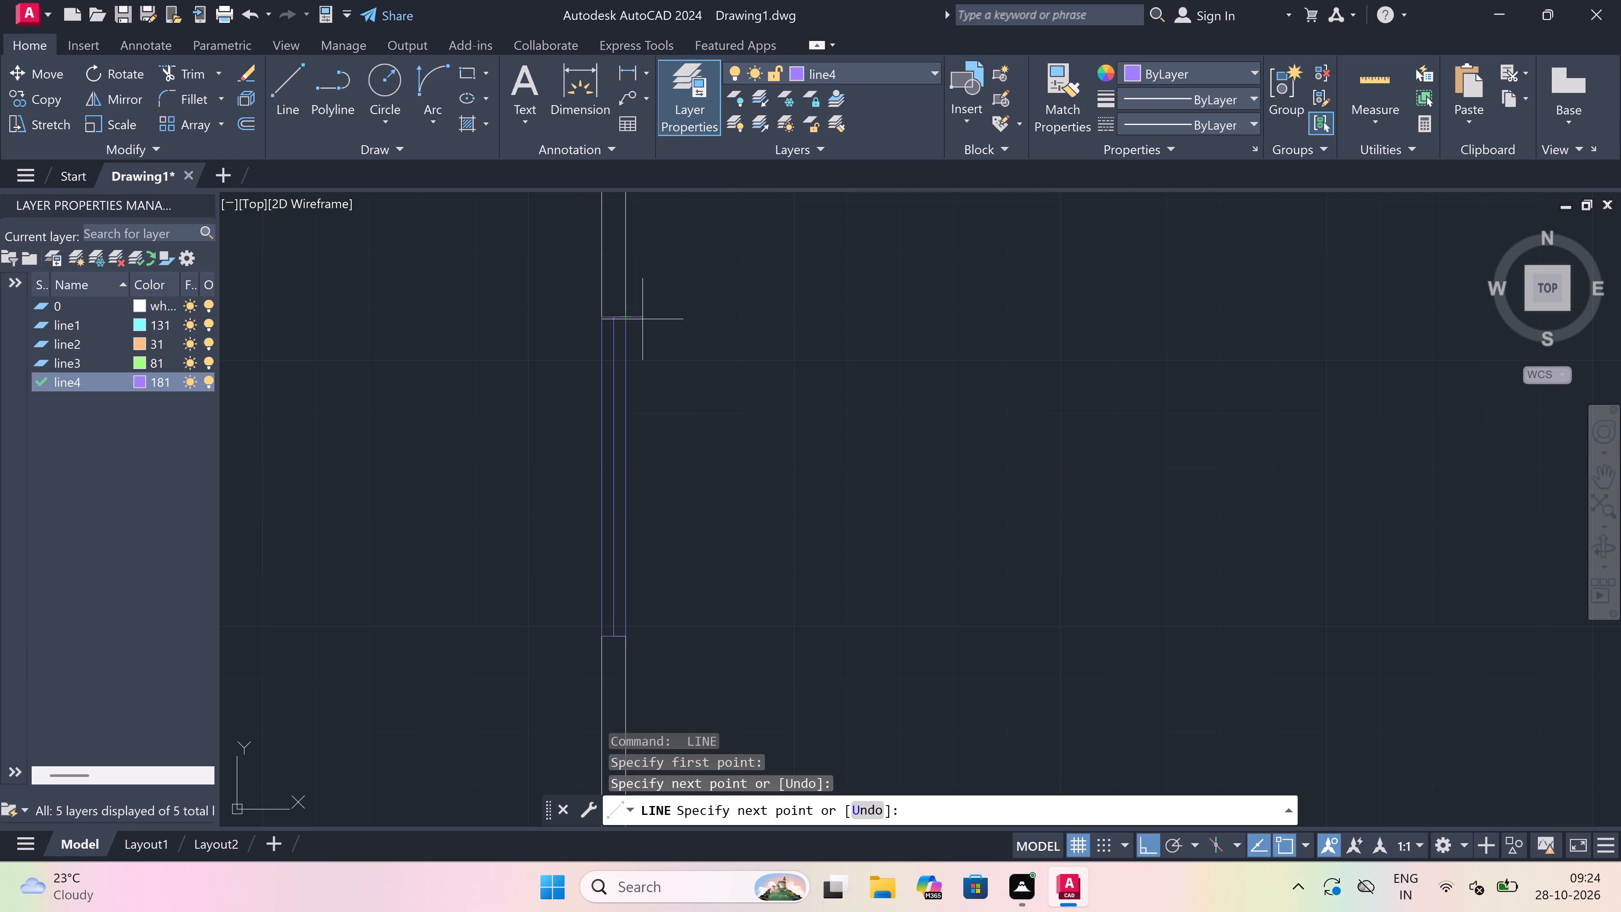
pyautogui.press('Escape')
# Draw a 2' window in the staircase's south wall near the east wall, with a mid-wall line between two end lines.
pyautogui.scroll(-5, 684, 459)
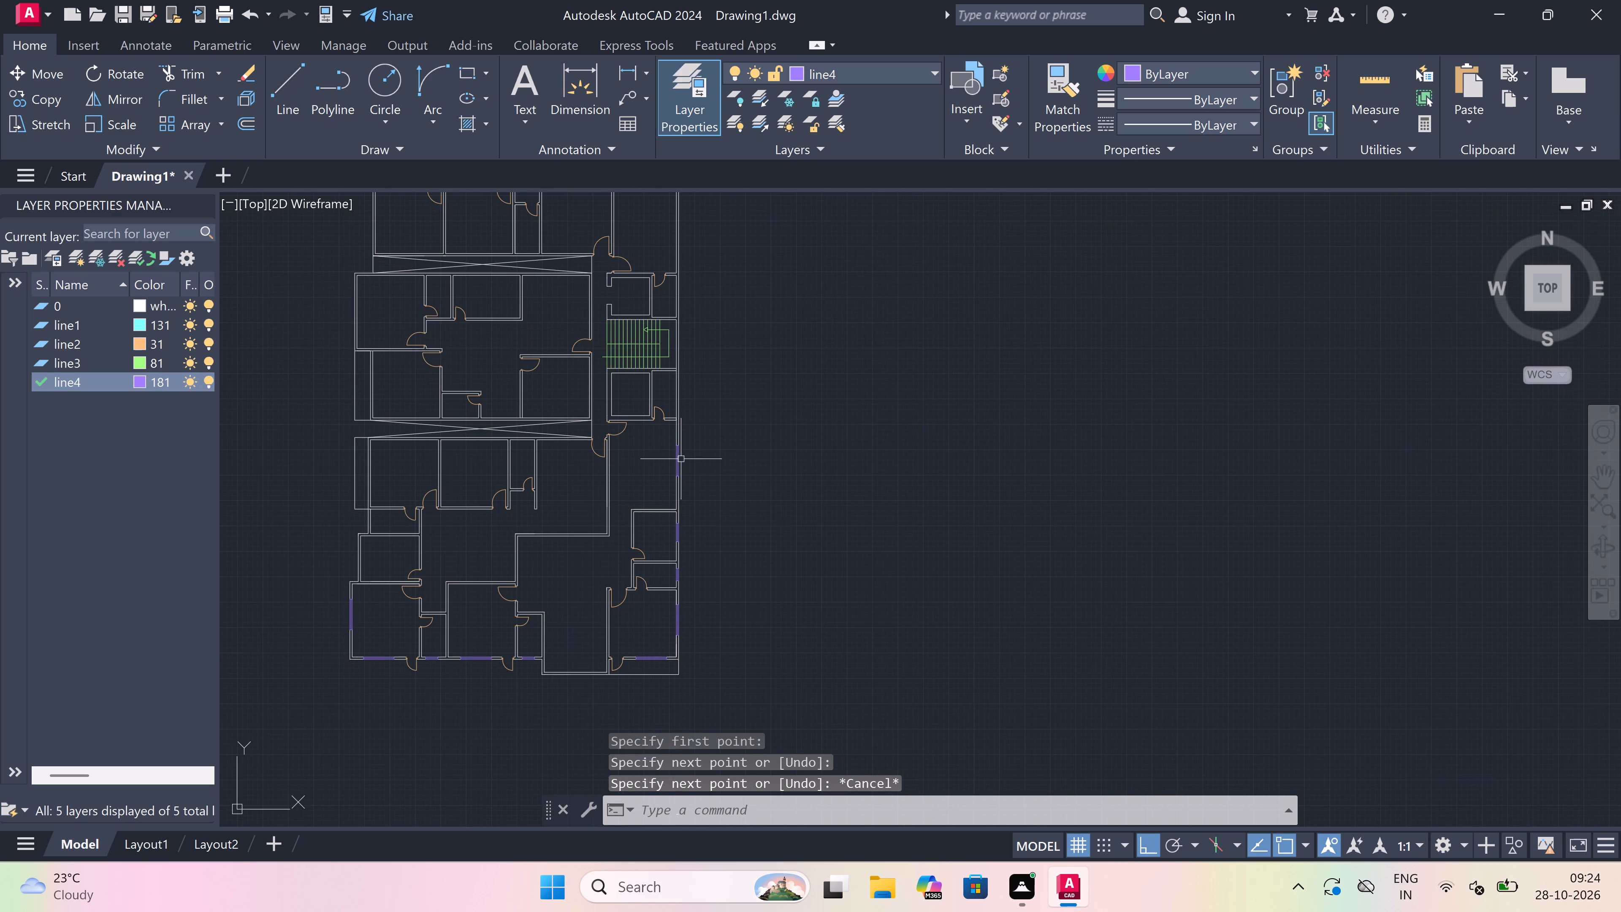
pyautogui.press('space')
pyautogui.scroll(5, 670, 365)
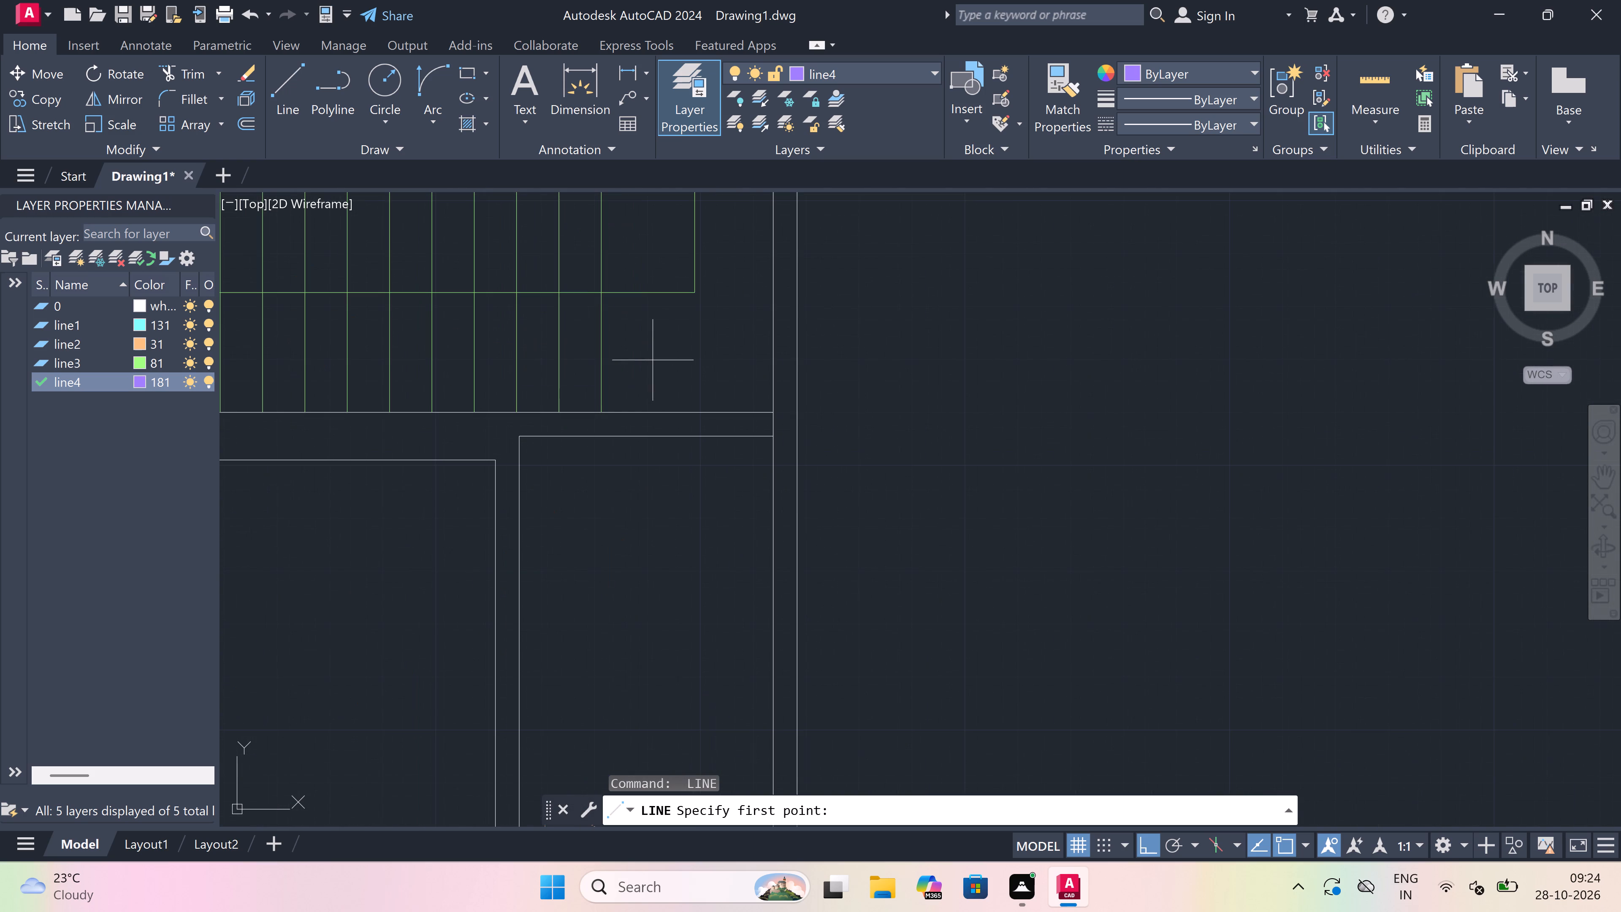
pyautogui.scroll(-1, 648, 364)
pyautogui.scroll(3, 631, 393)
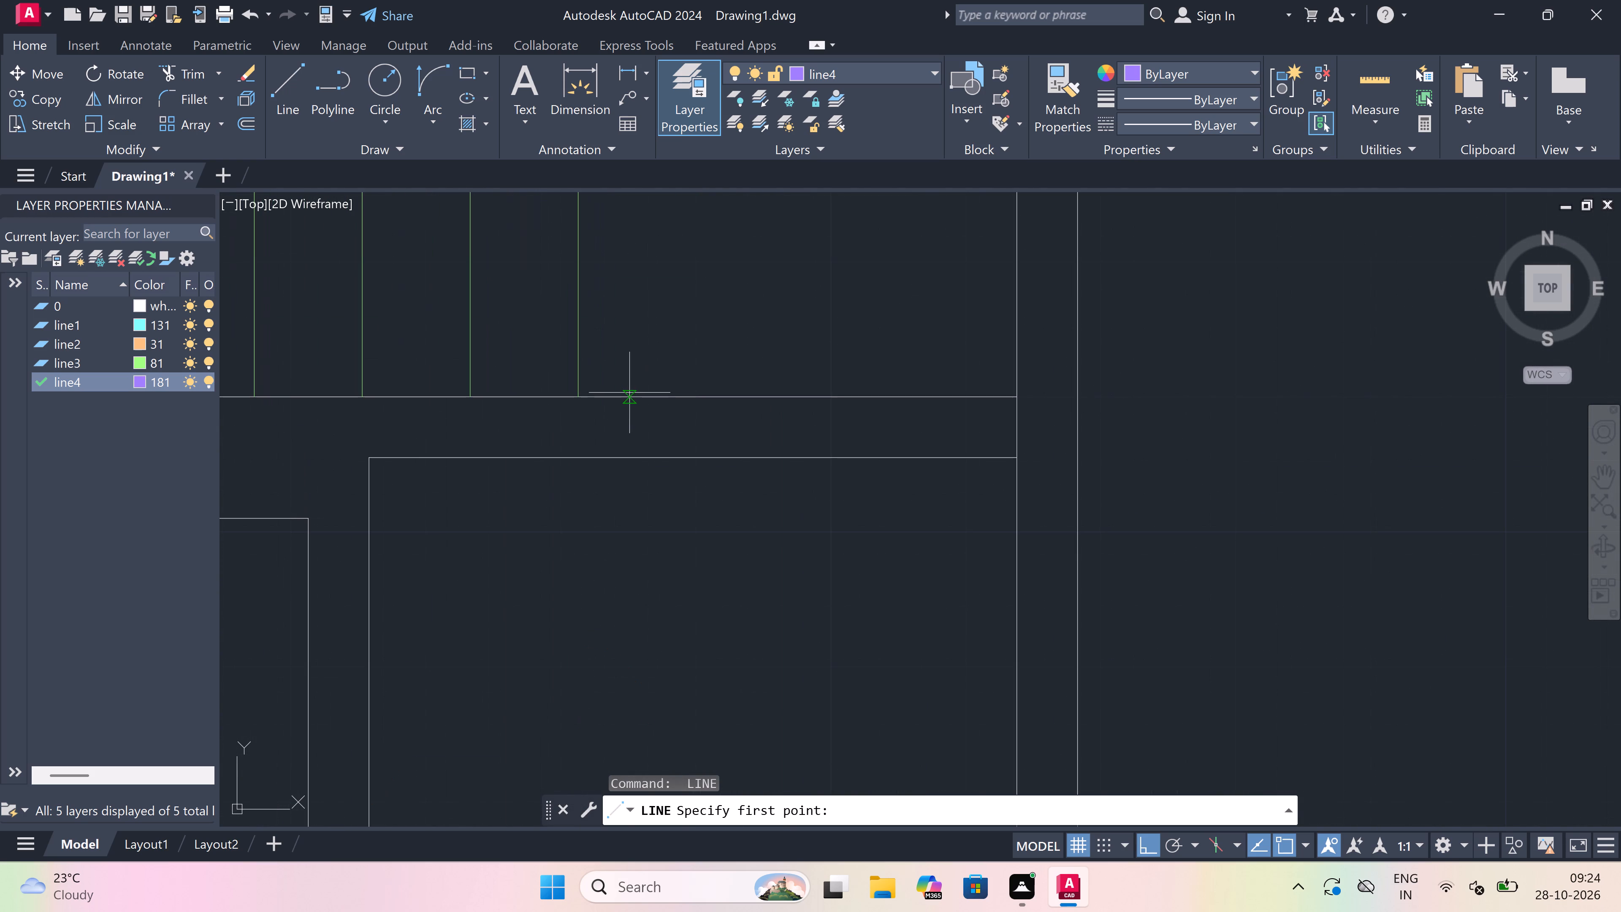
pyautogui.click(622, 395)
pyautogui.moveTo(618, 456); pyautogui.dragTo(622, 445)
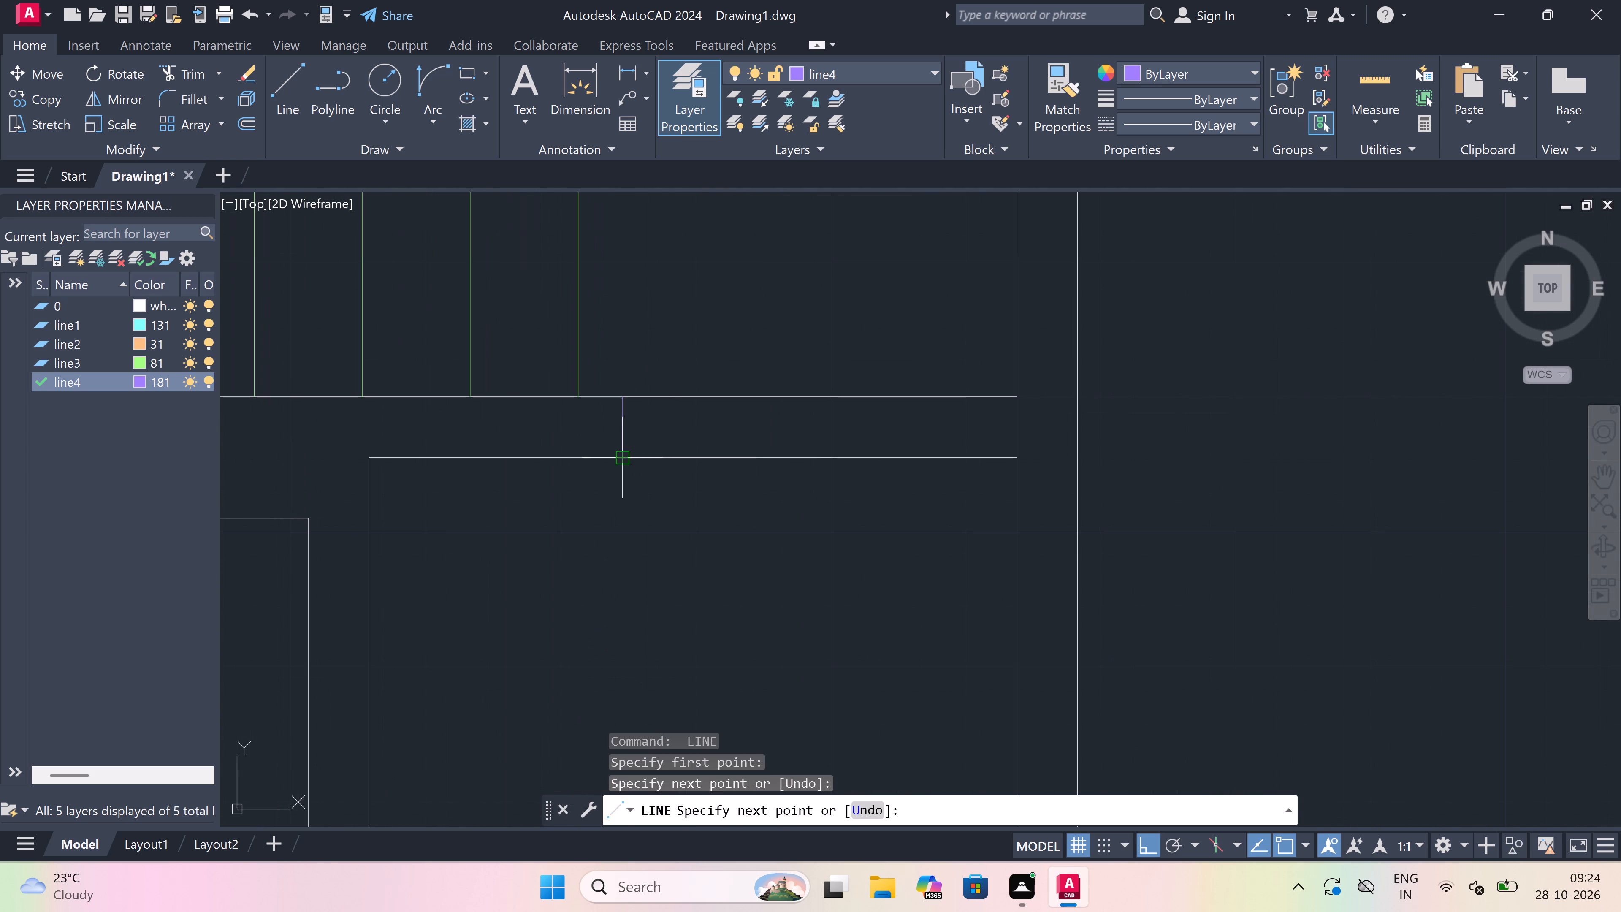
pyautogui.click(623, 424)
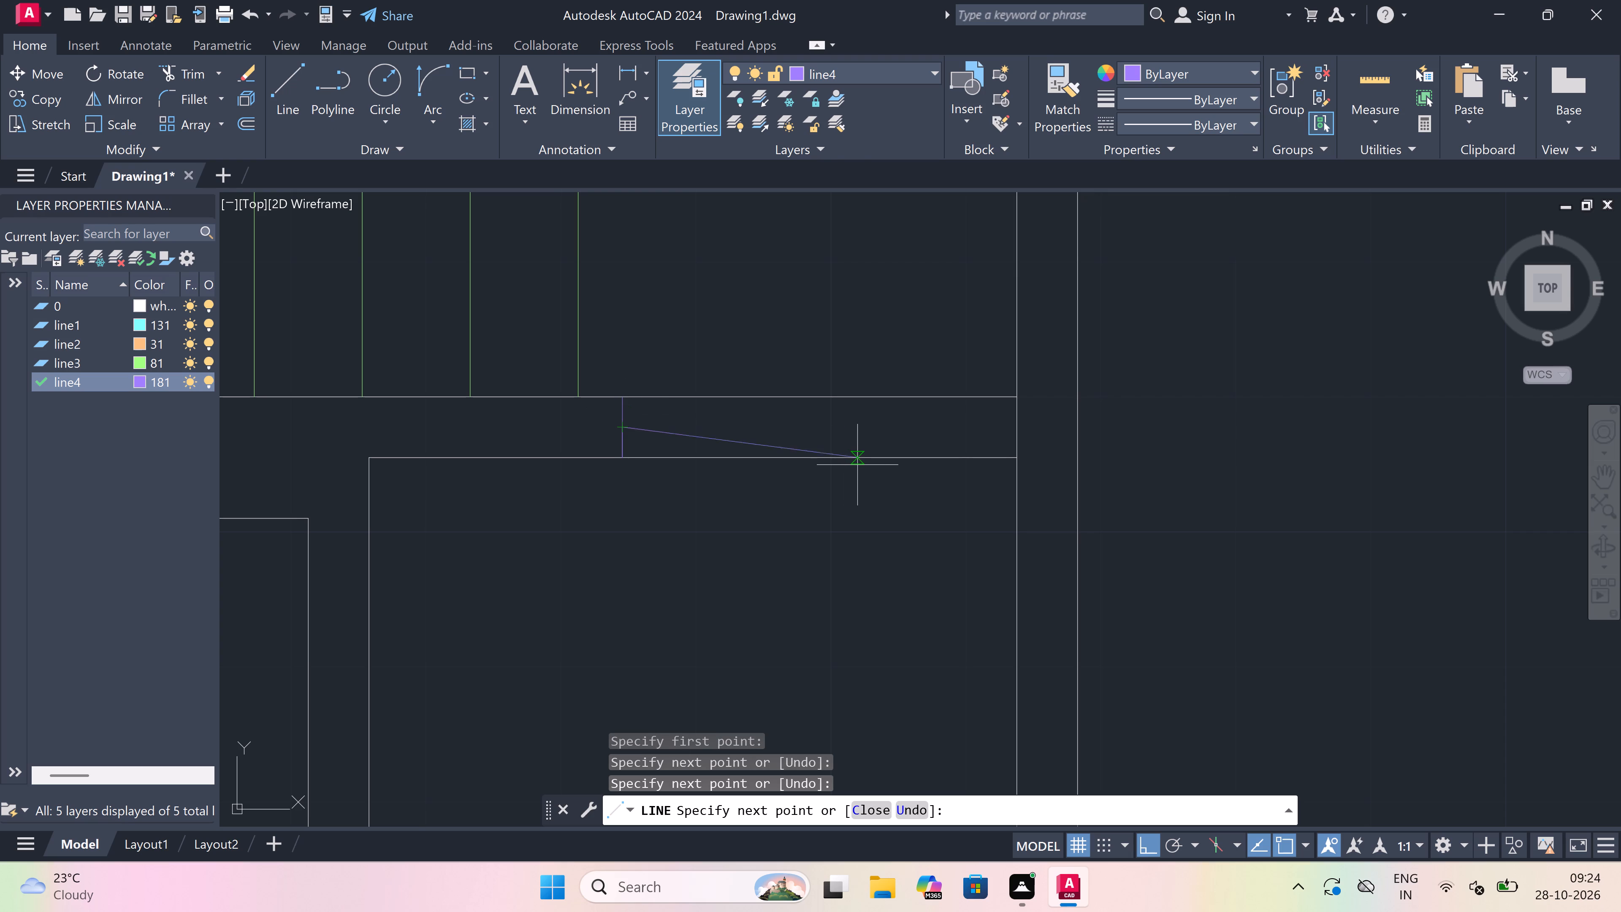
pyautogui.write("2'")
pyautogui.press('space')
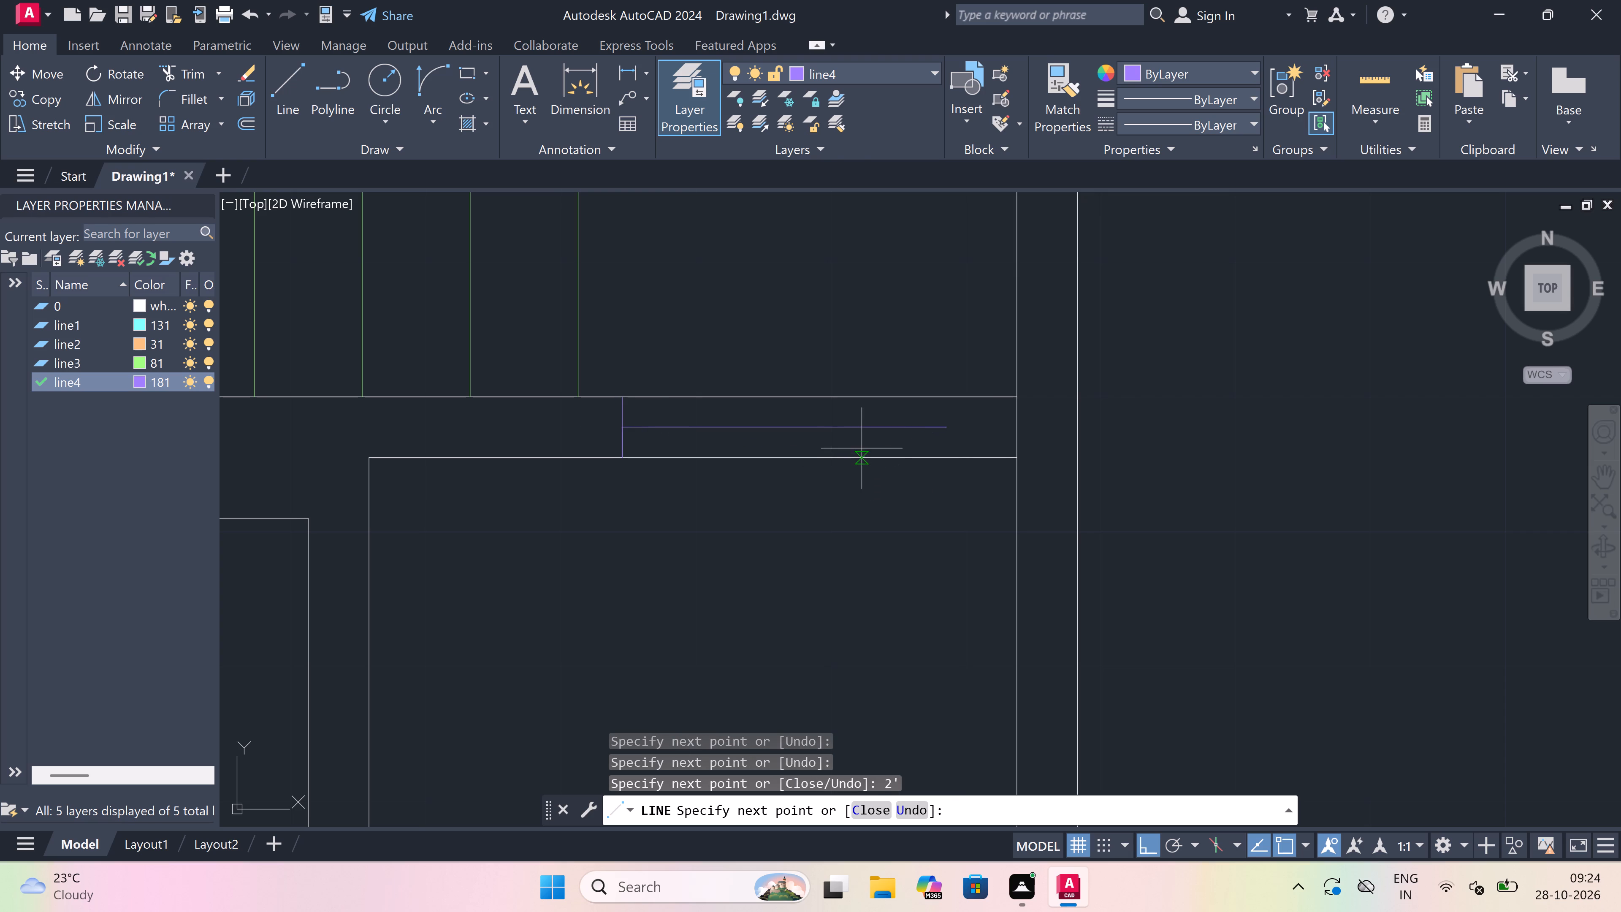
pyautogui.click(946, 399)
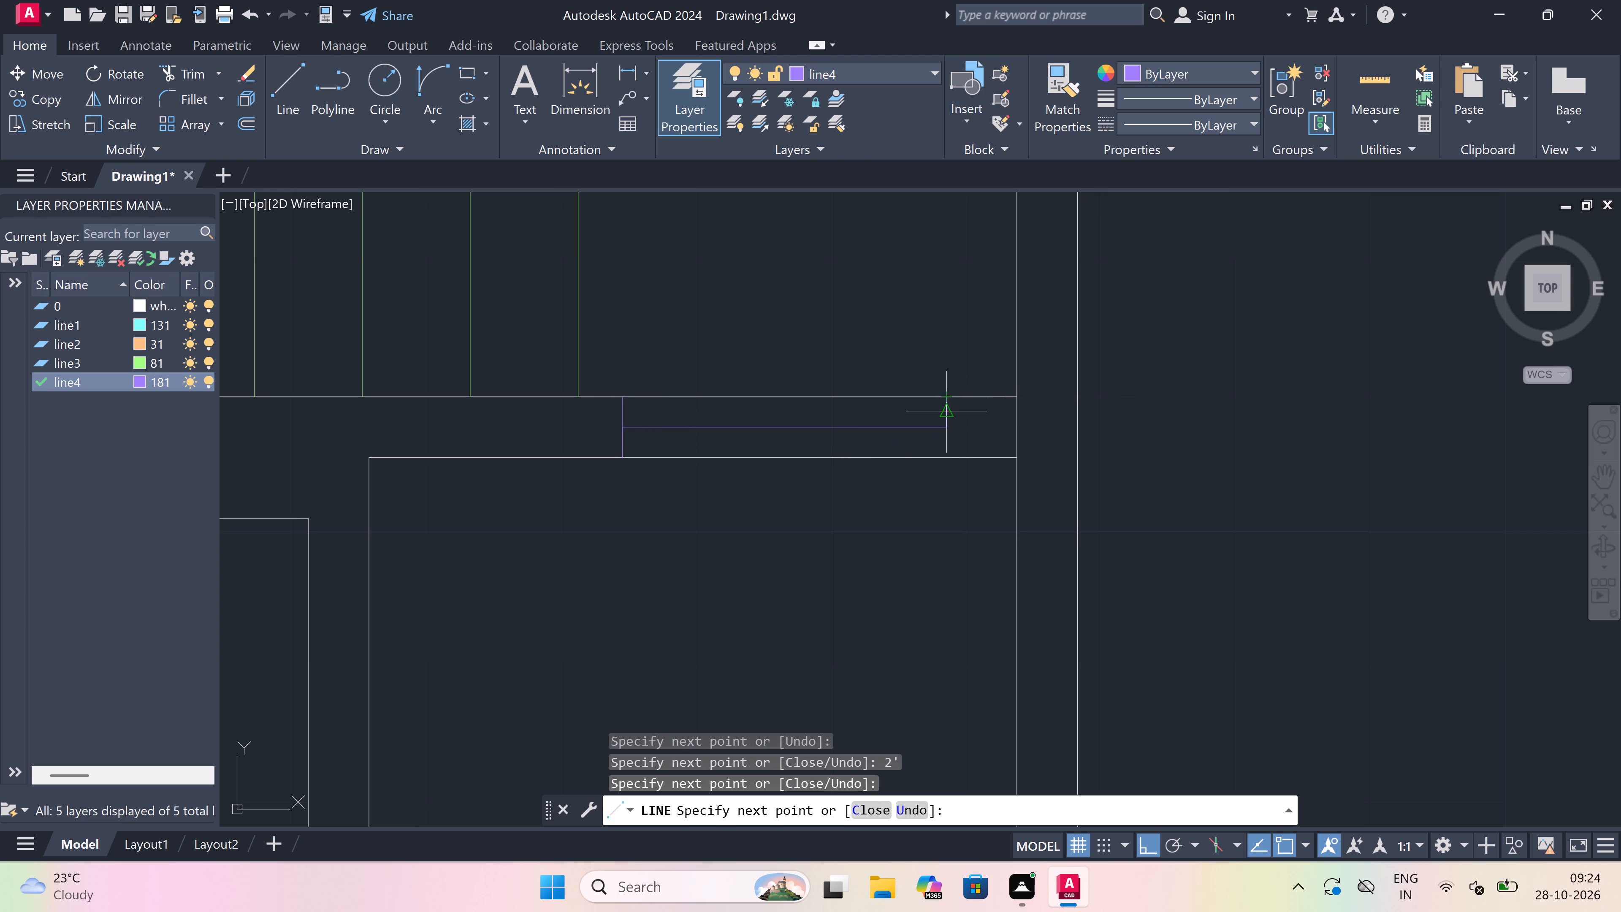
pyautogui.click(950, 455)
pyautogui.press('Escape')
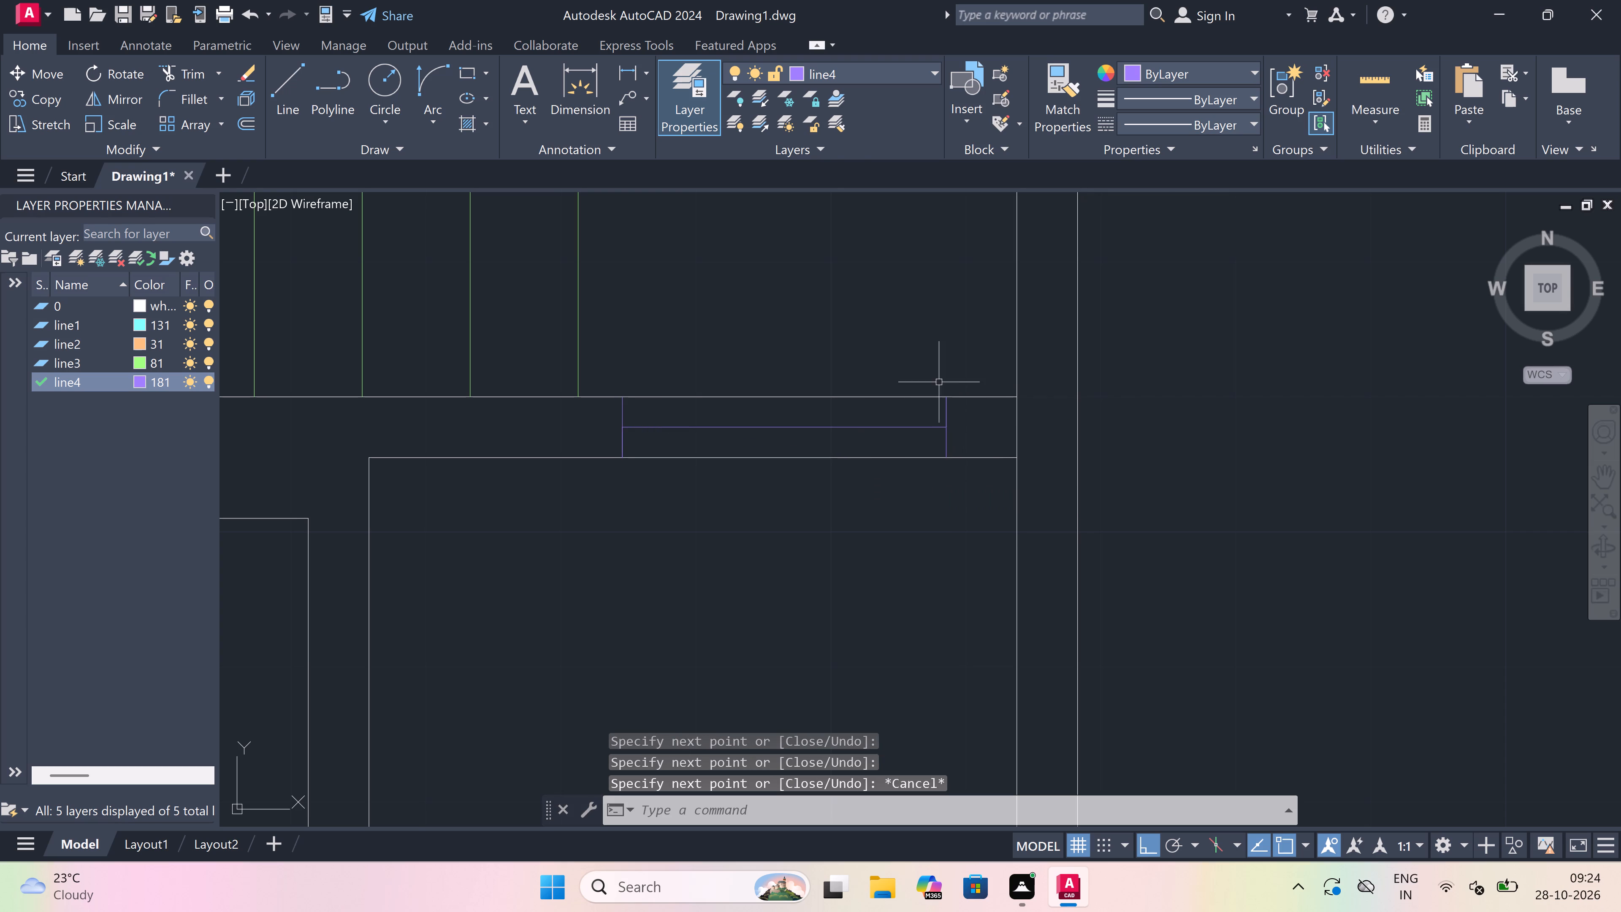
# Trim both wall lines between the end lines of the 2' window in the staircase's south wall.
pyautogui.scroll(2, 918, 353)
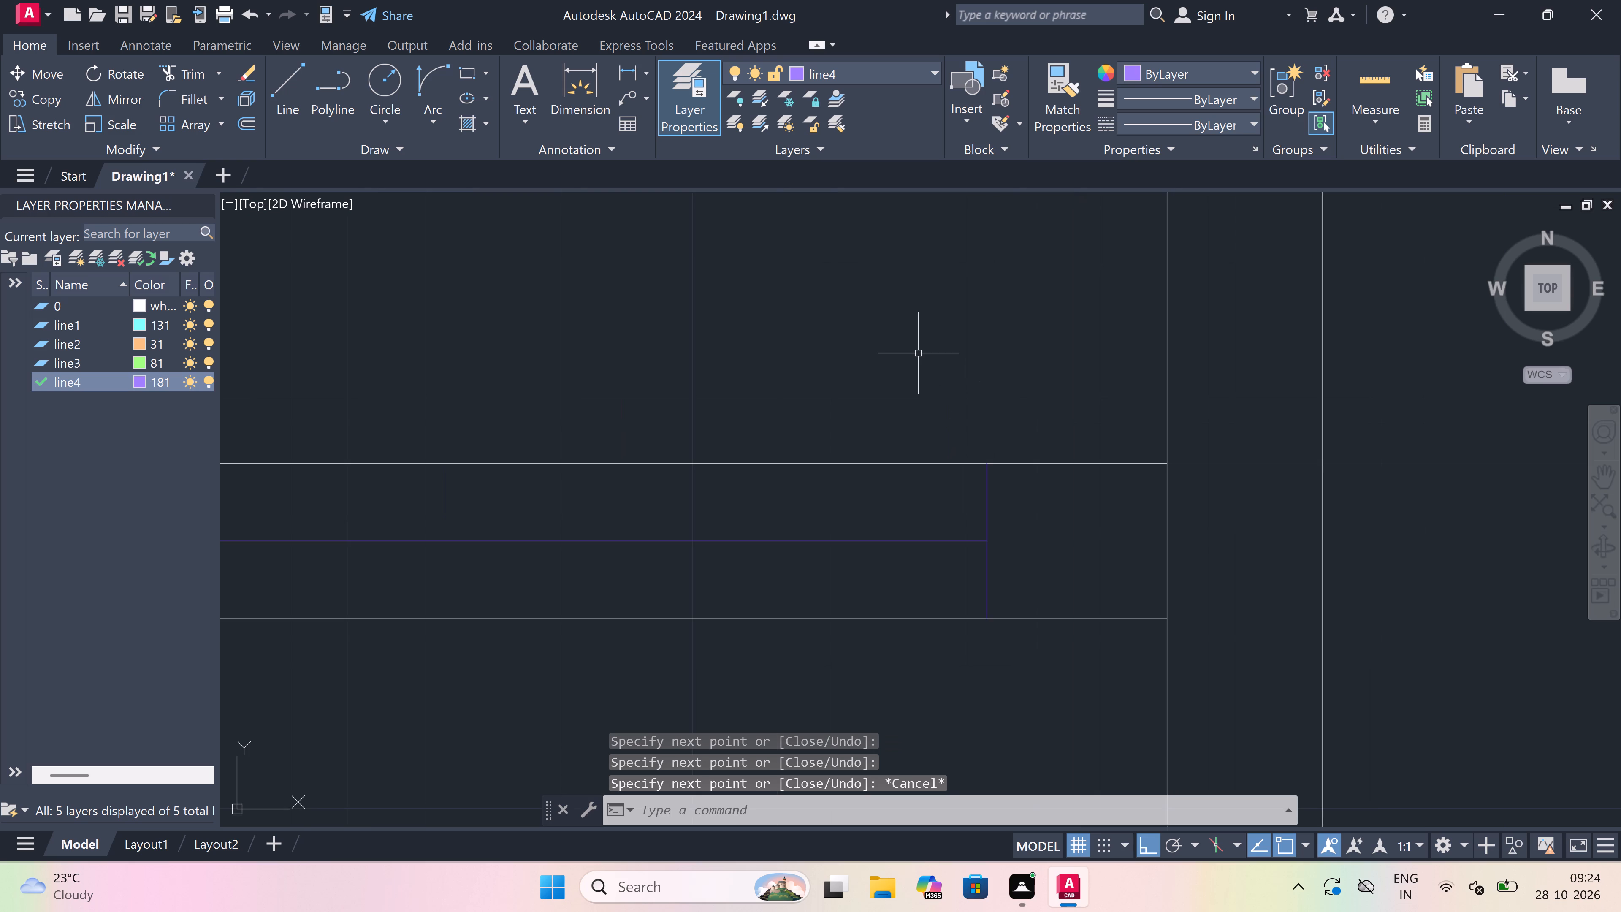
pyautogui.write('tr')
pyautogui.press('space')
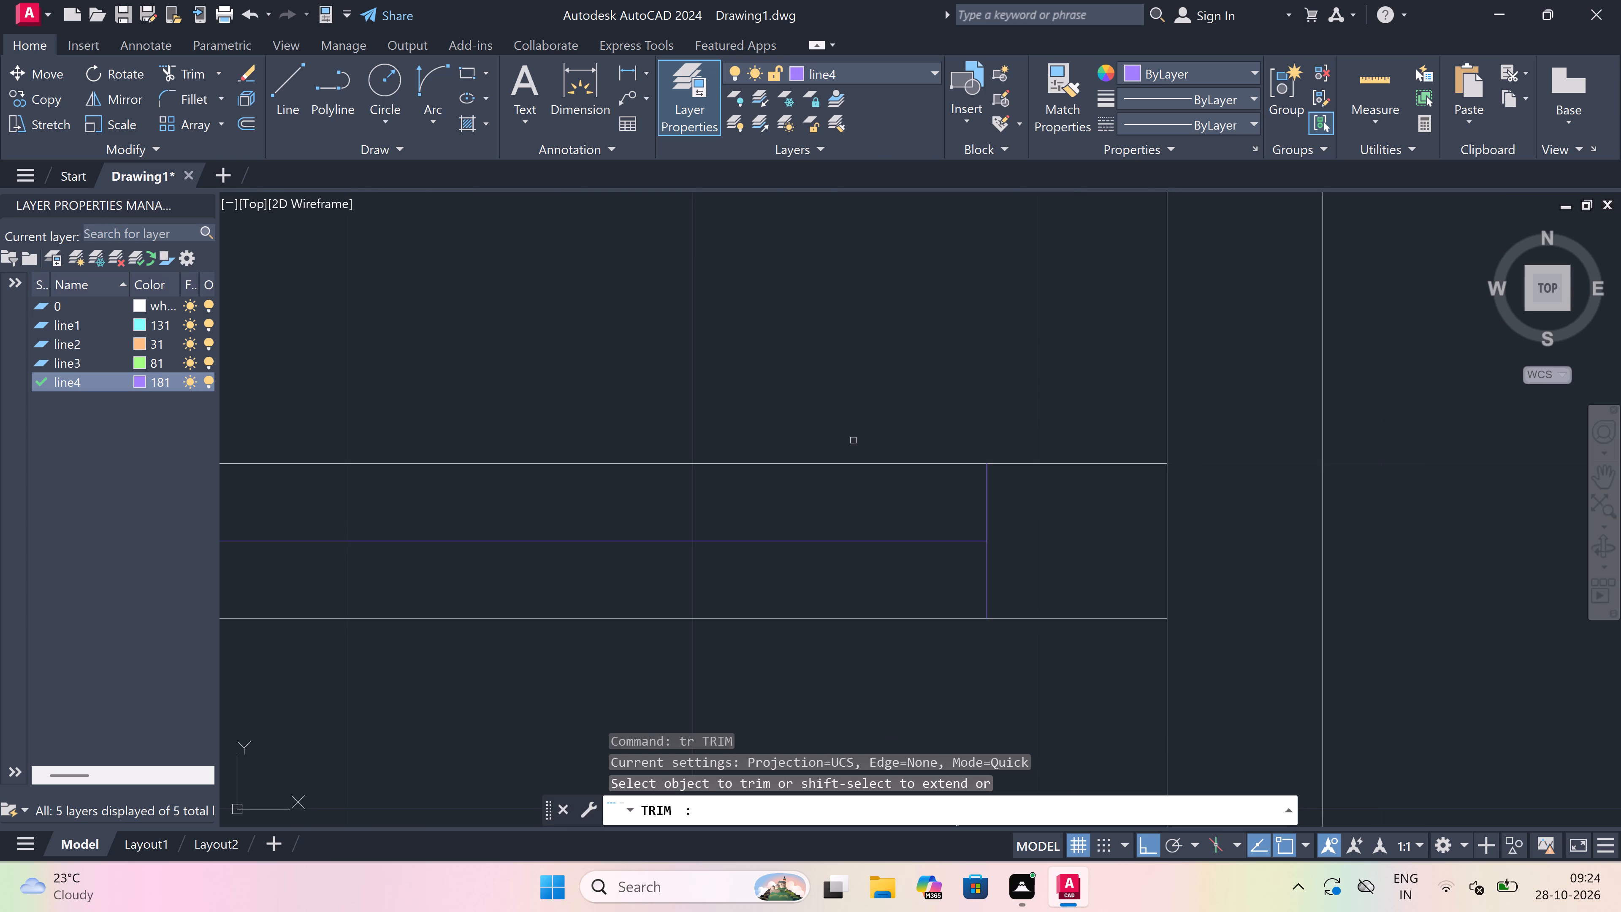
pyautogui.scroll(-2, 848, 447)
pyautogui.click(832, 450)
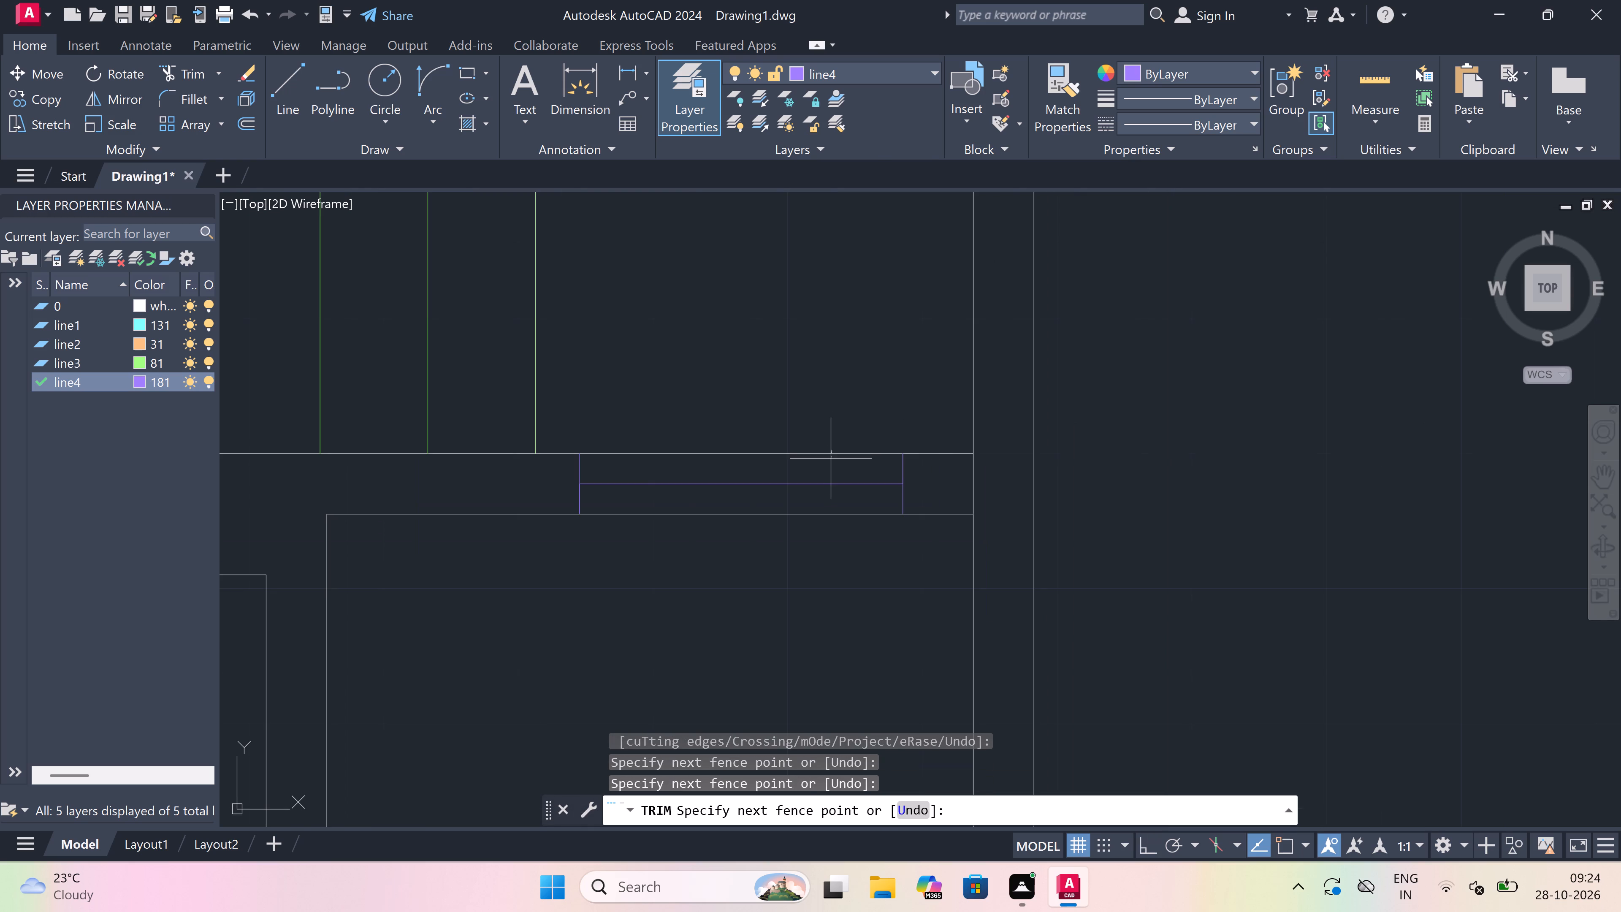
pyautogui.click(829, 465)
pyautogui.click(806, 505)
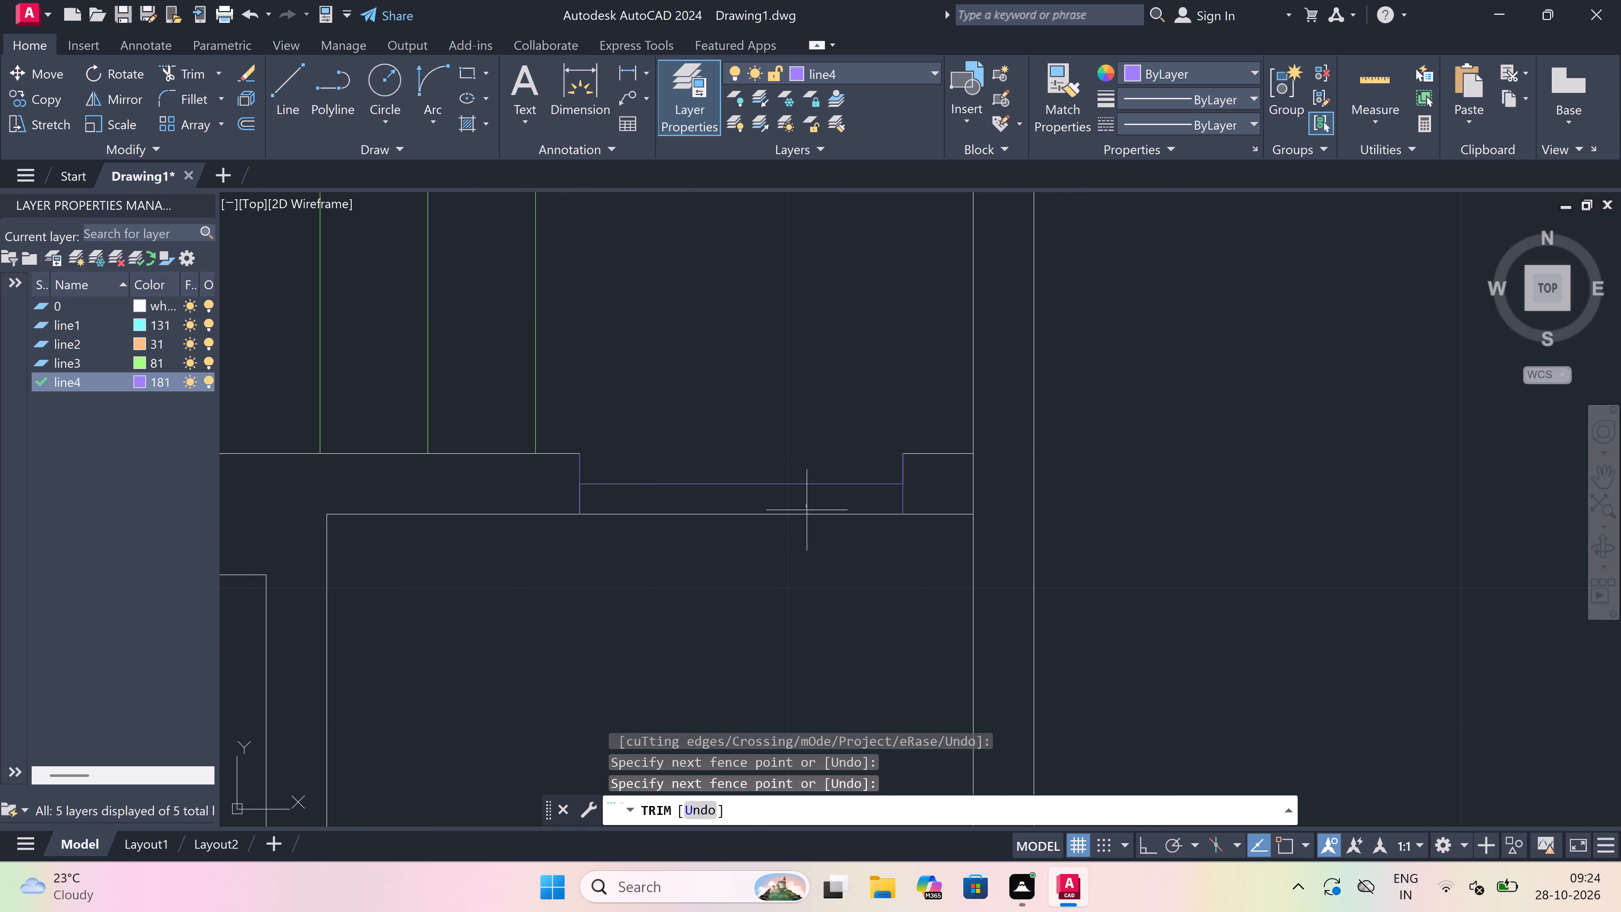
pyautogui.click(775, 560)
pyautogui.press('Escape')
# Draw both face lines joining the two end lines of the 2' window in the staircase's south wall.
pyautogui.scroll(1, 813, 470)
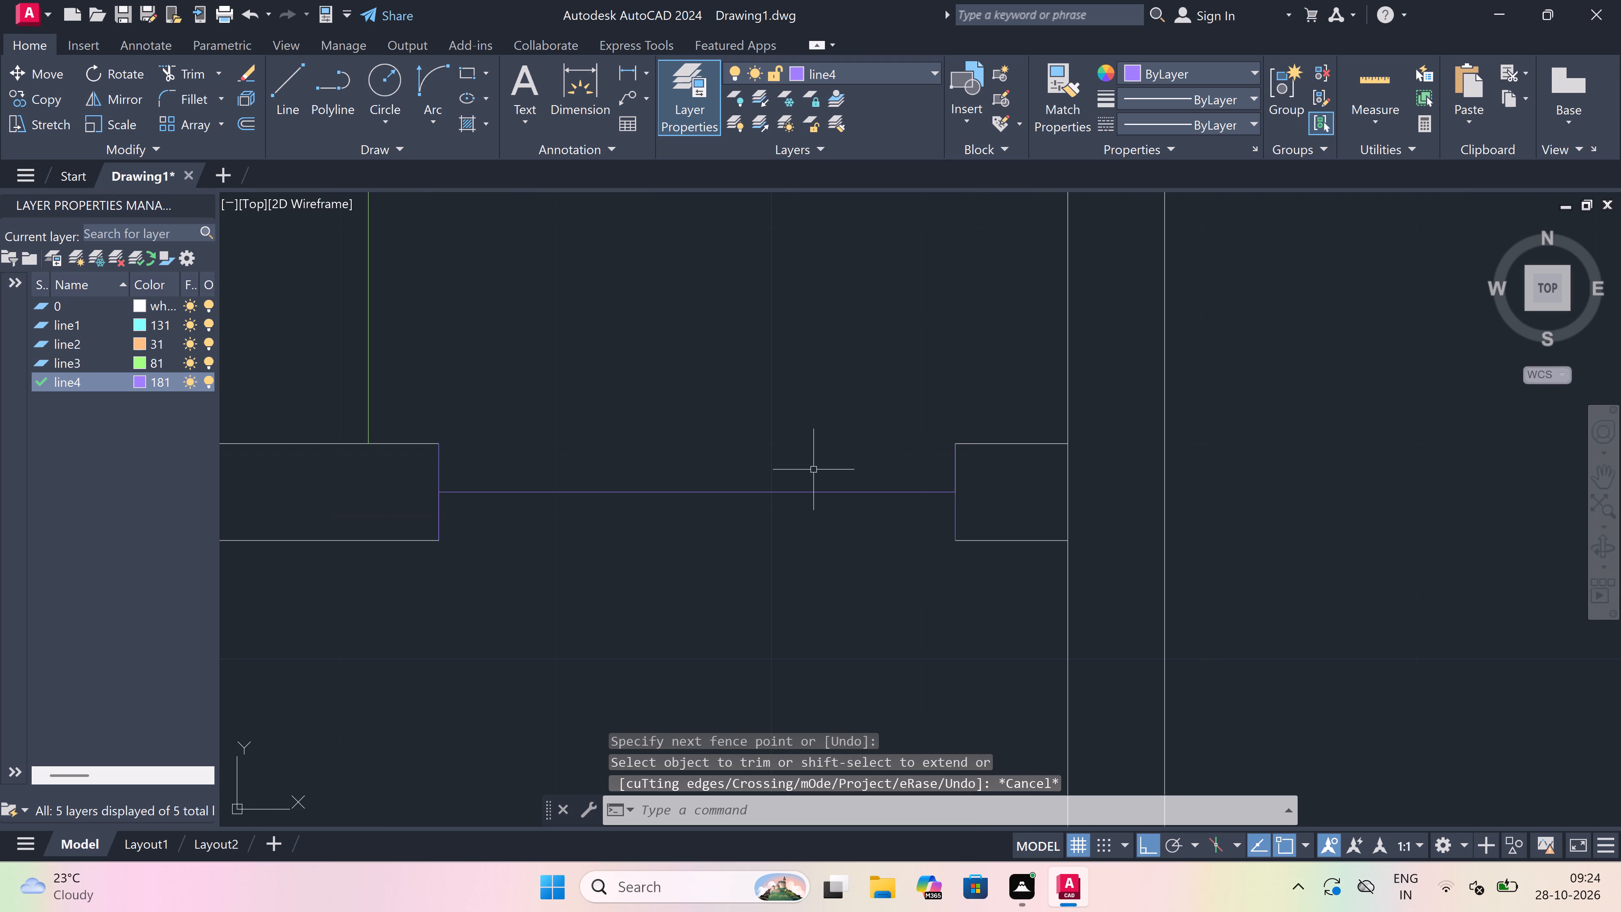
pyautogui.press('l')
pyautogui.press('space')
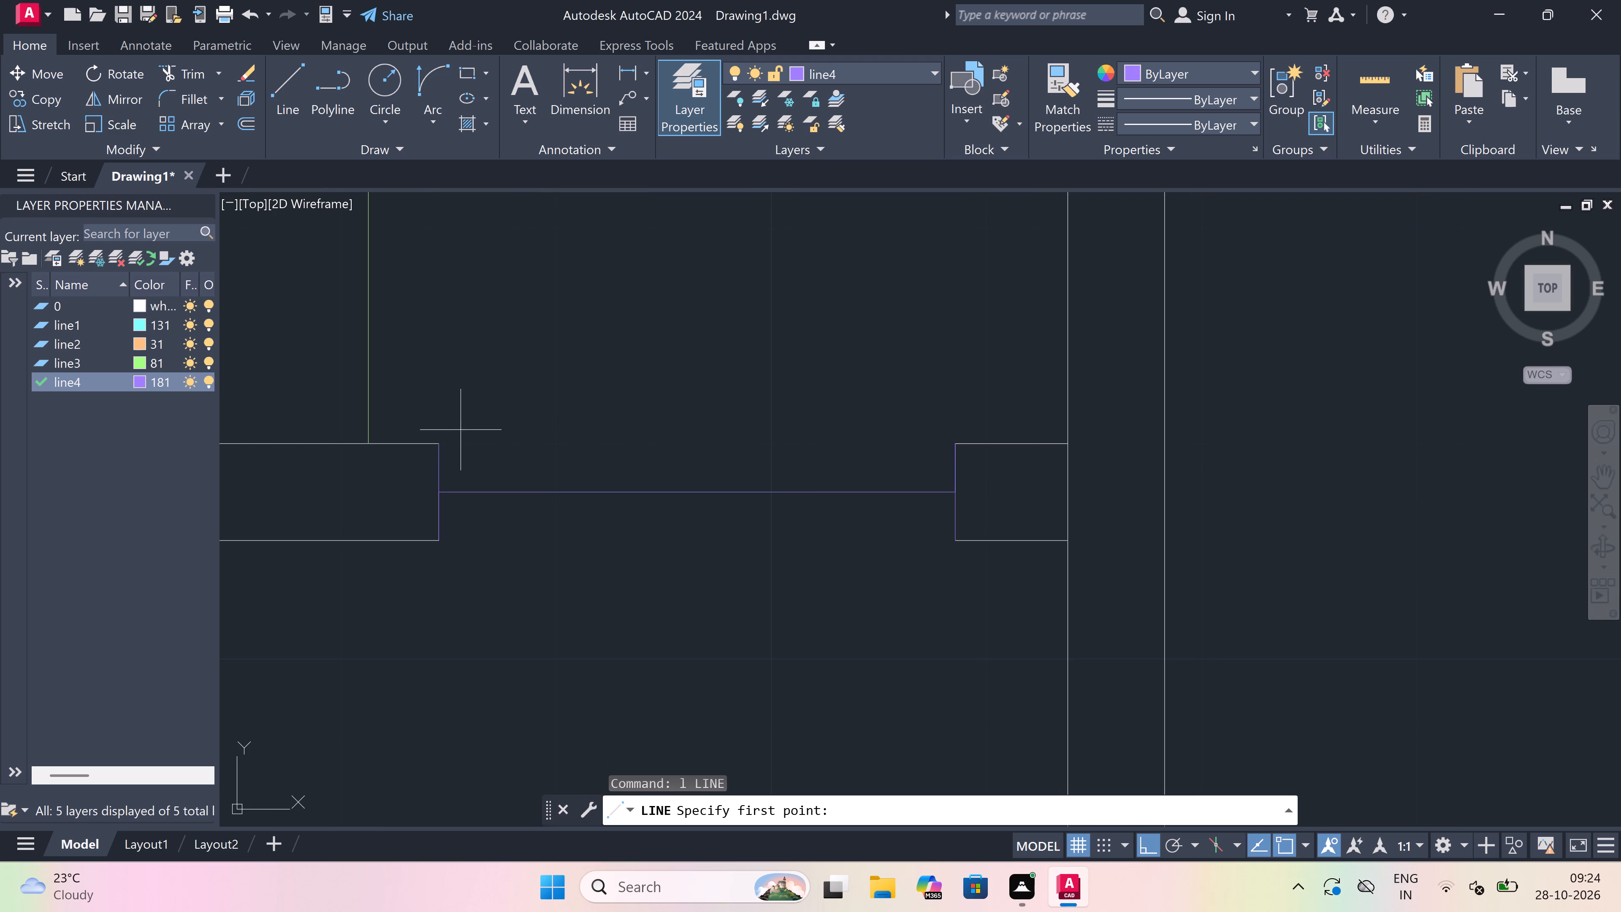
pyautogui.click(442, 439)
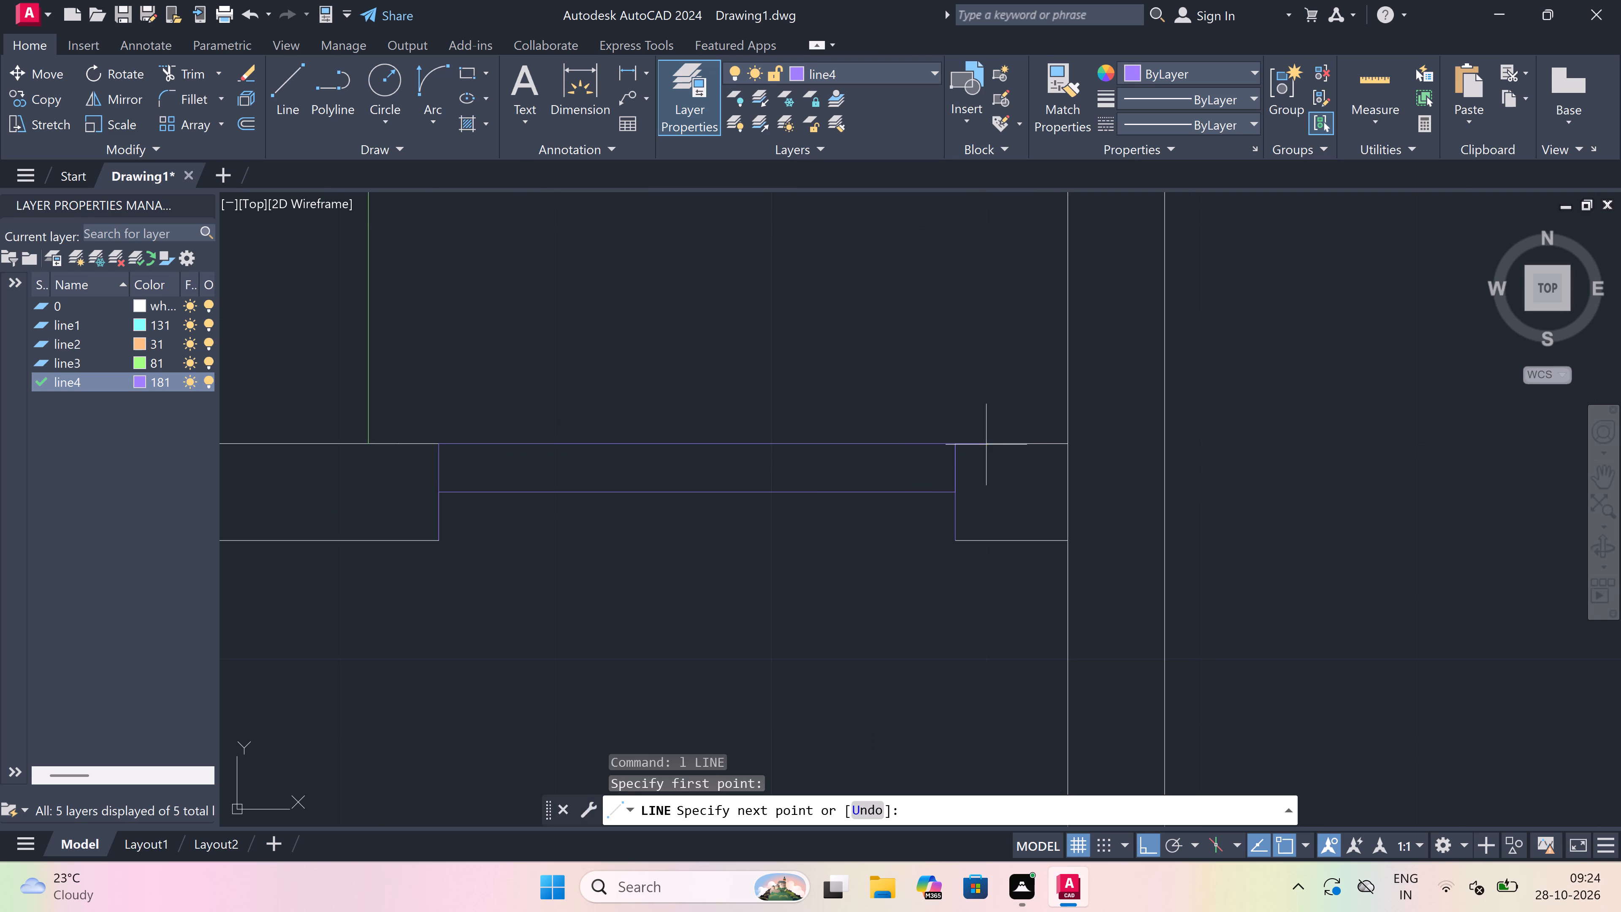
pyautogui.click(960, 443)
pyautogui.press('Escape')
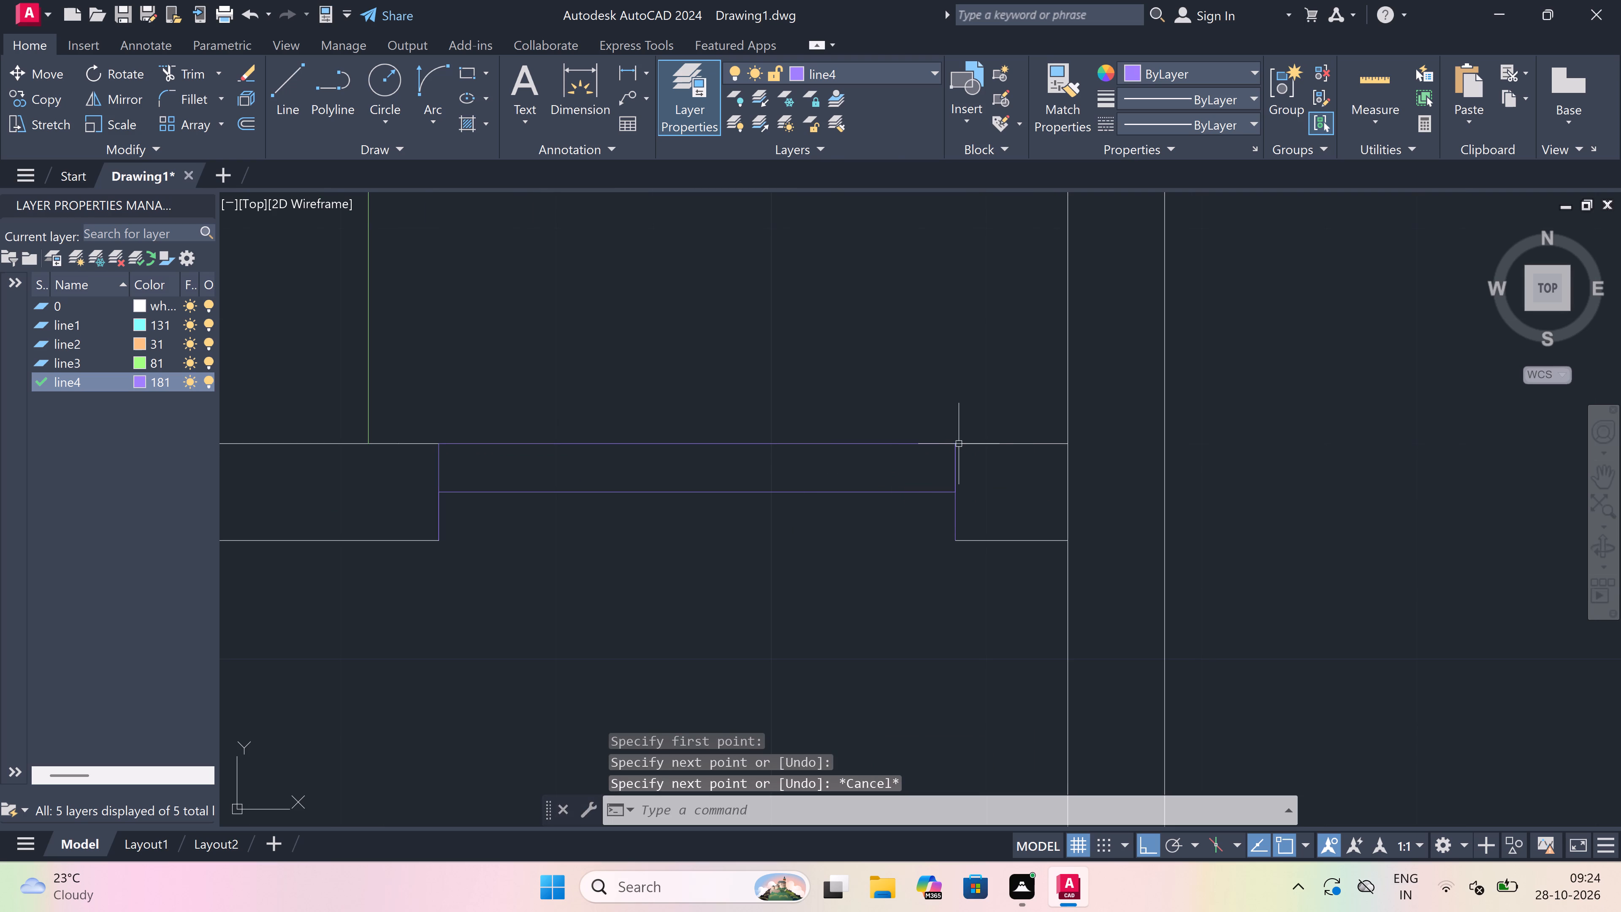
pyautogui.press('space')
pyautogui.click(953, 541)
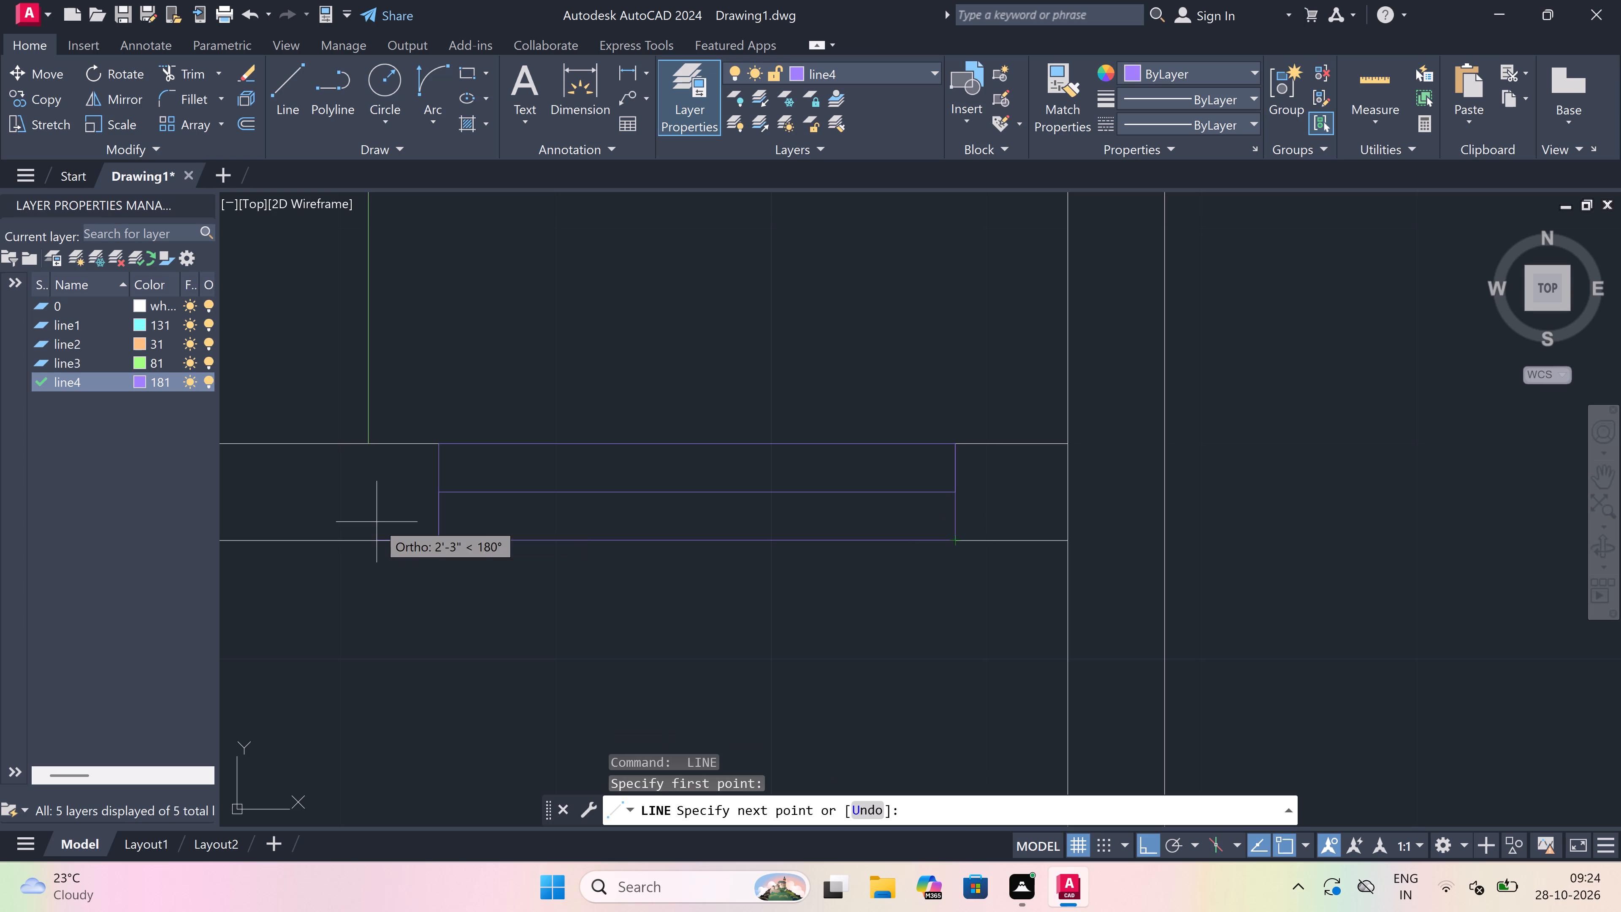
pyautogui.click(443, 540)
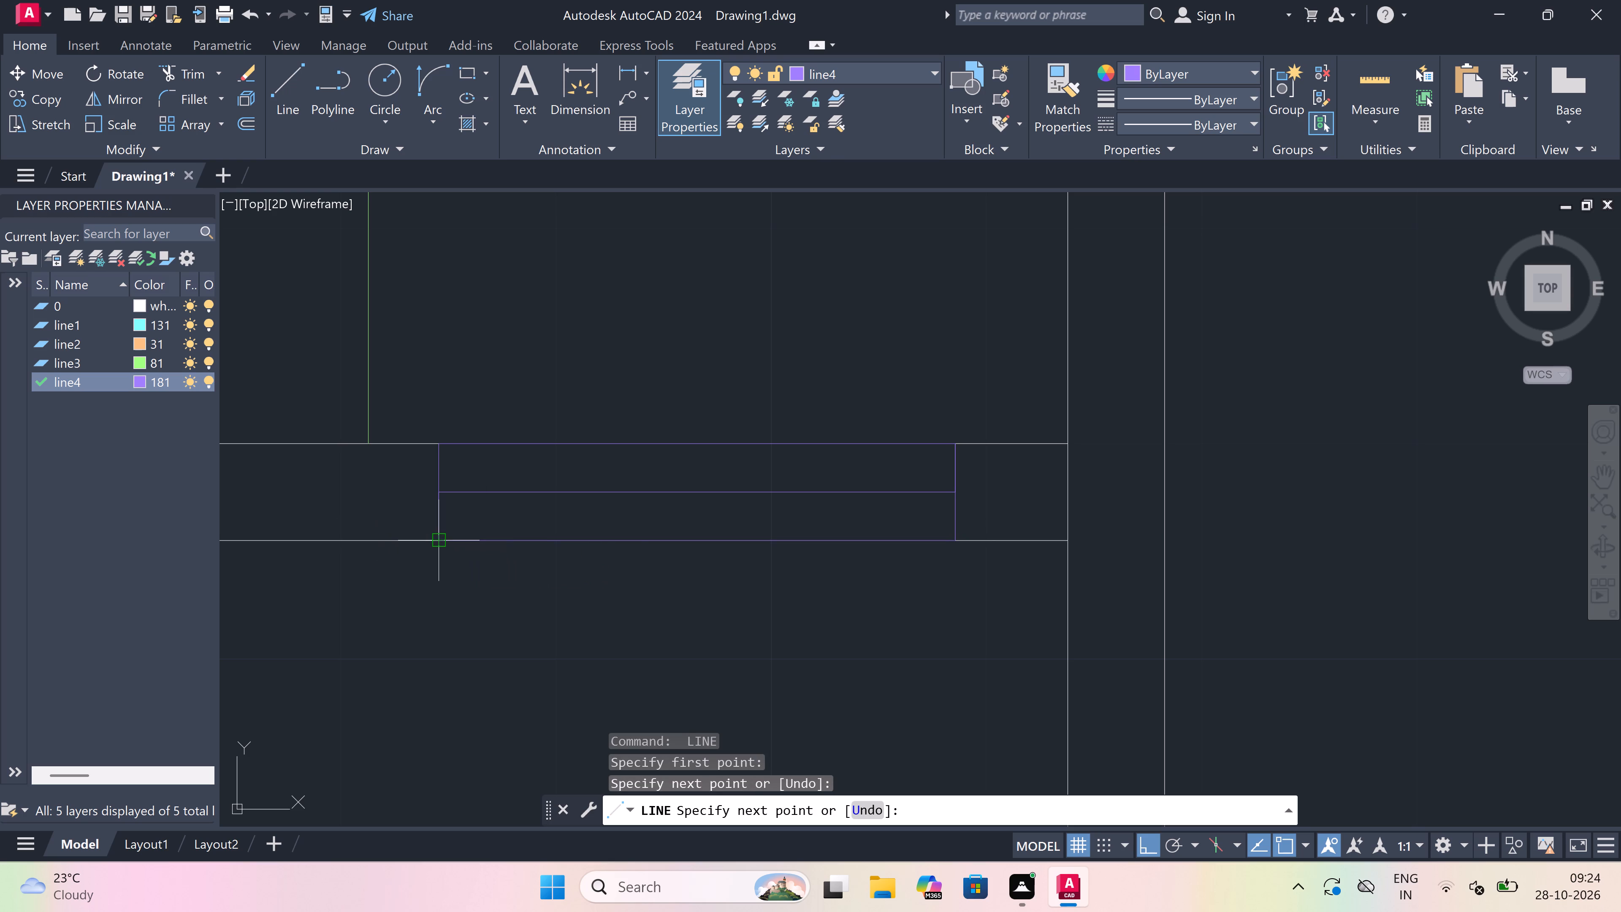
pyautogui.press('Escape')
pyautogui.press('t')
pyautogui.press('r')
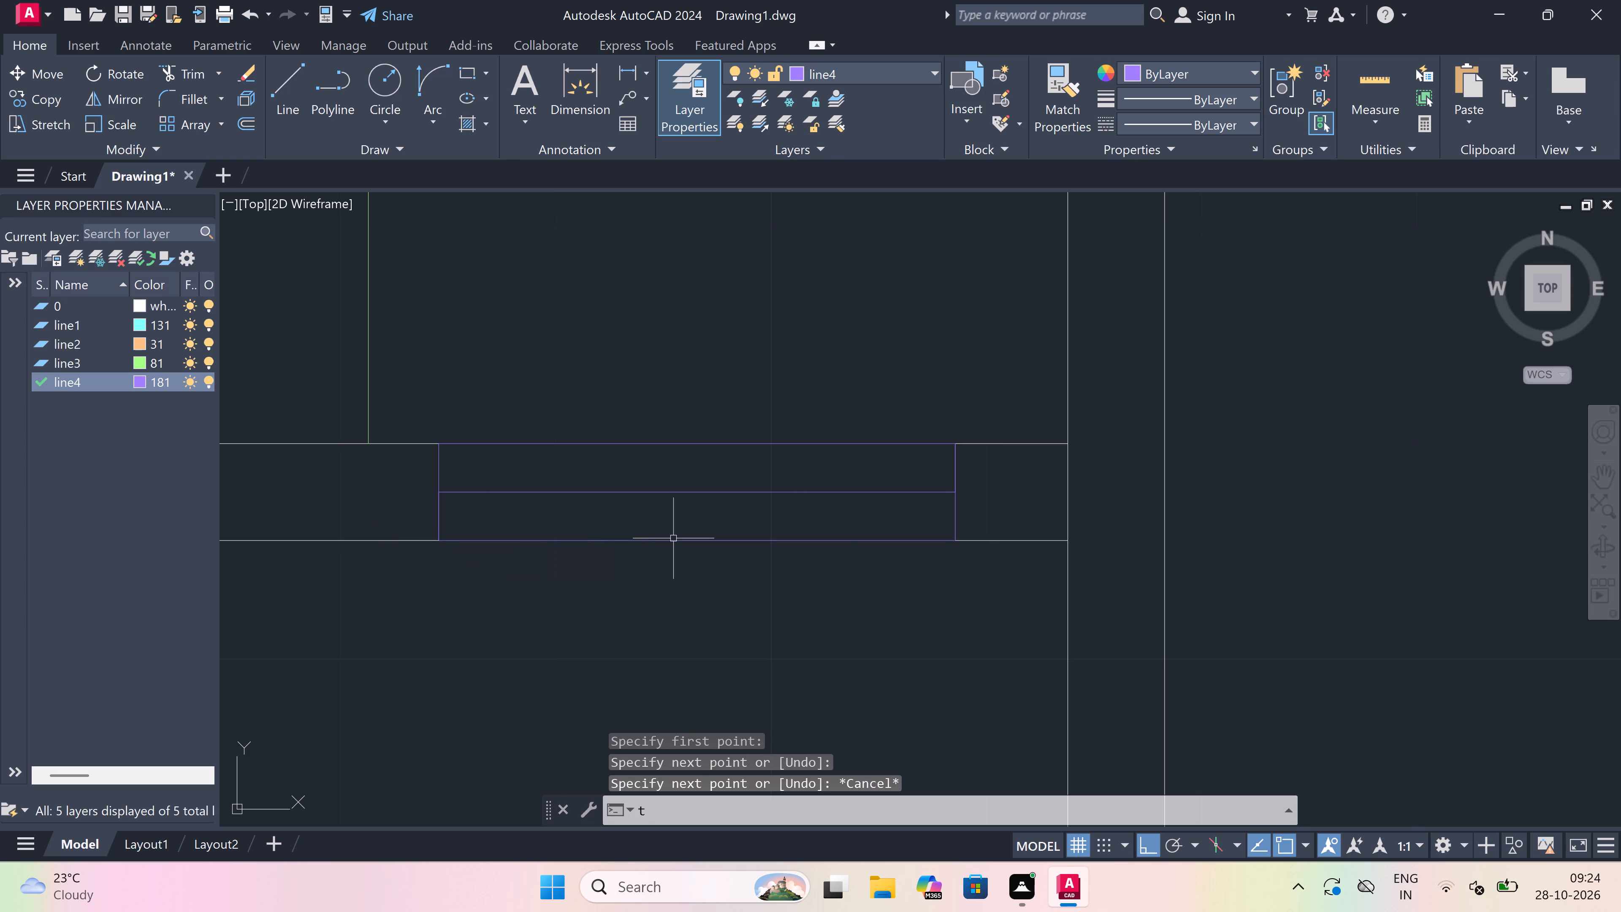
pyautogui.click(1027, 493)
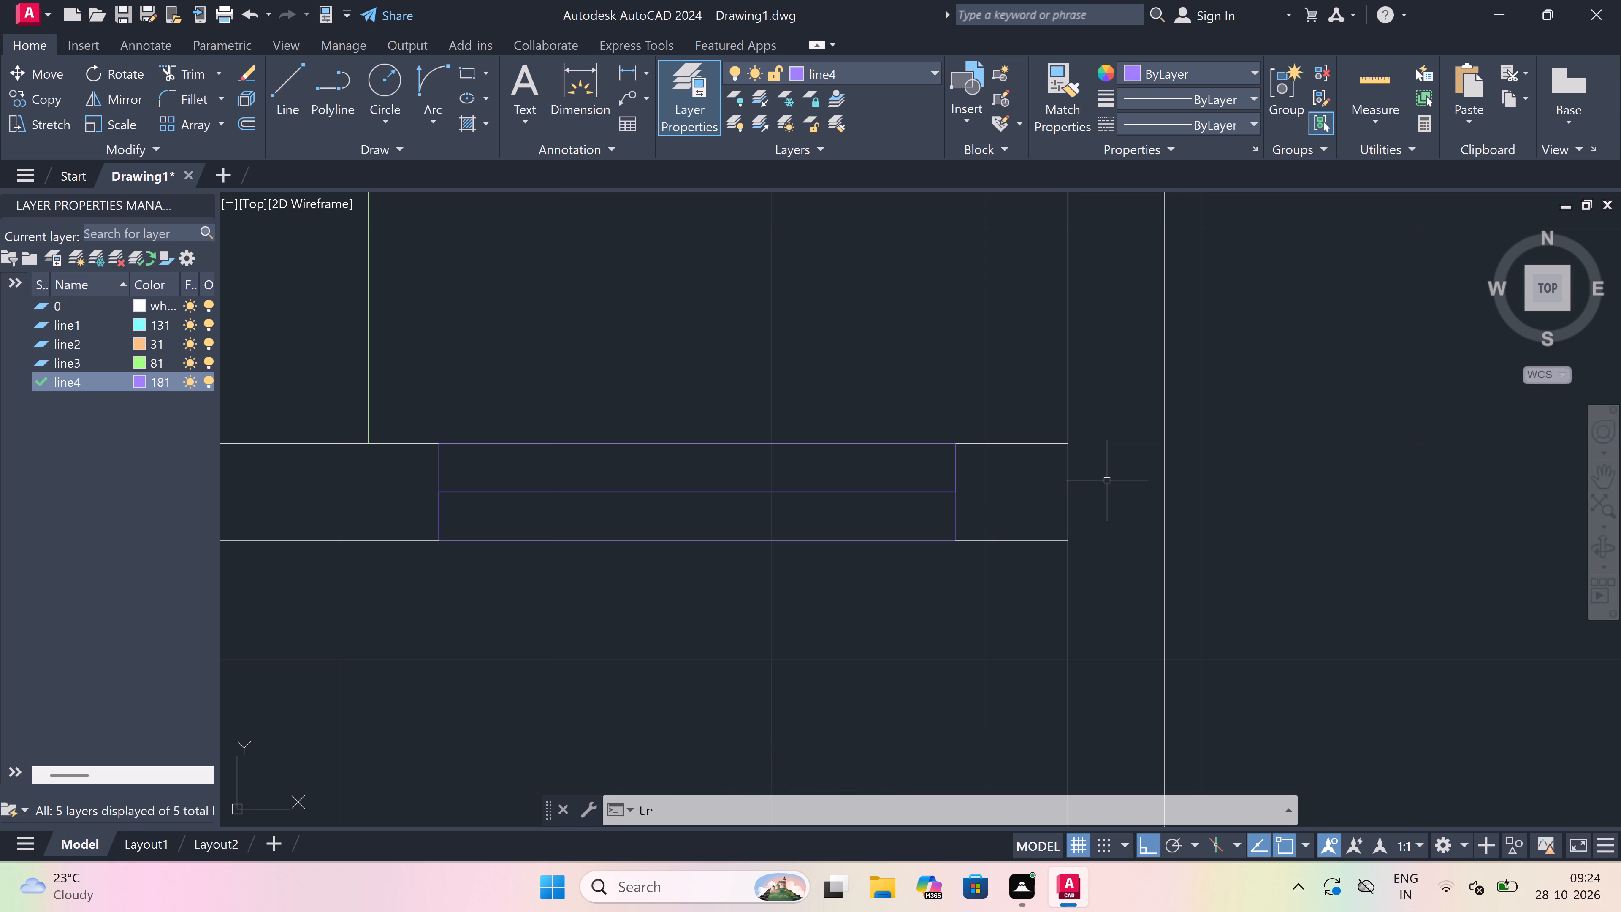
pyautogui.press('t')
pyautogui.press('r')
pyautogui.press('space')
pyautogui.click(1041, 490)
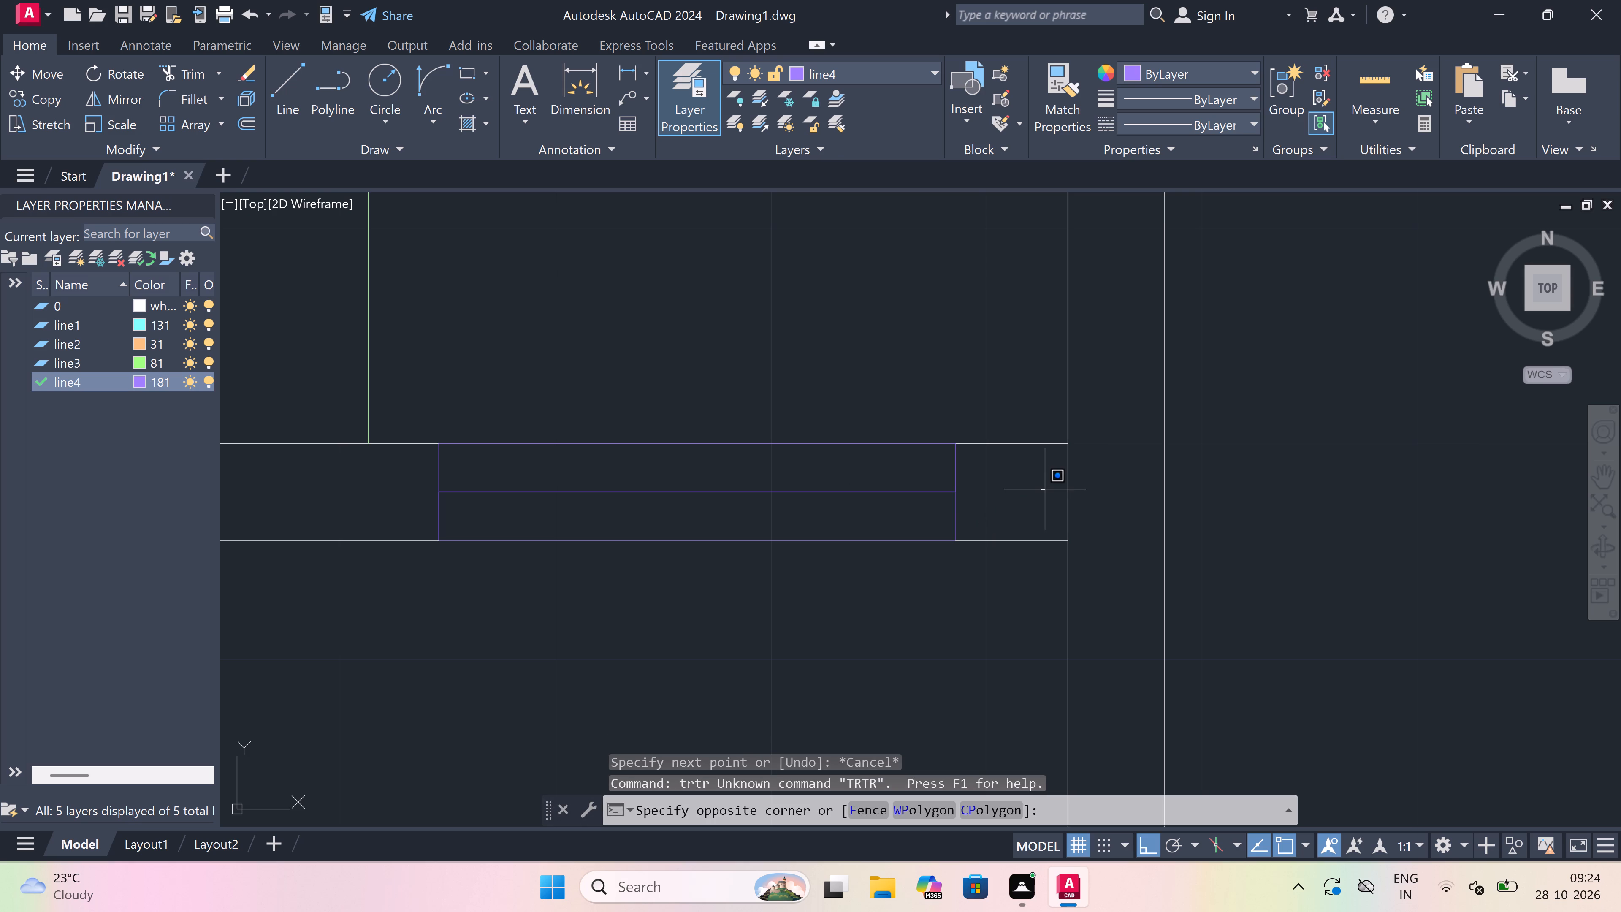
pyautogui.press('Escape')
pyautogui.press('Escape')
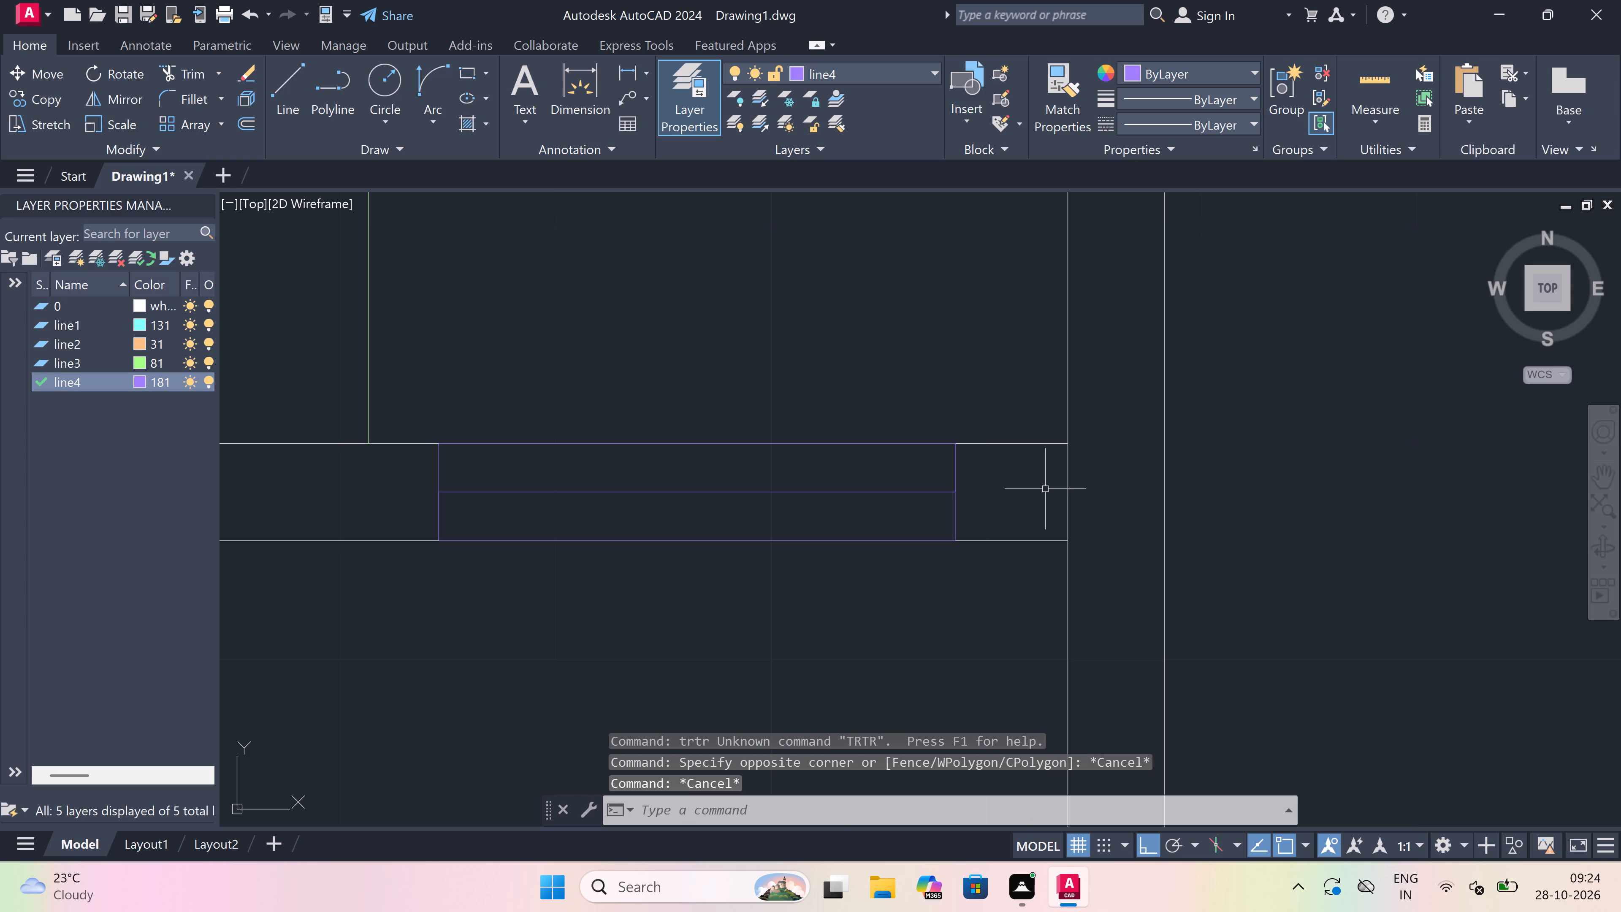
# Trim the east wall's inner line between the two lines of the staircase's south wall where the walls meet.
pyautogui.write('tr')
pyautogui.press('space')
pyautogui.click(1047, 488)
pyautogui.click(1127, 478)
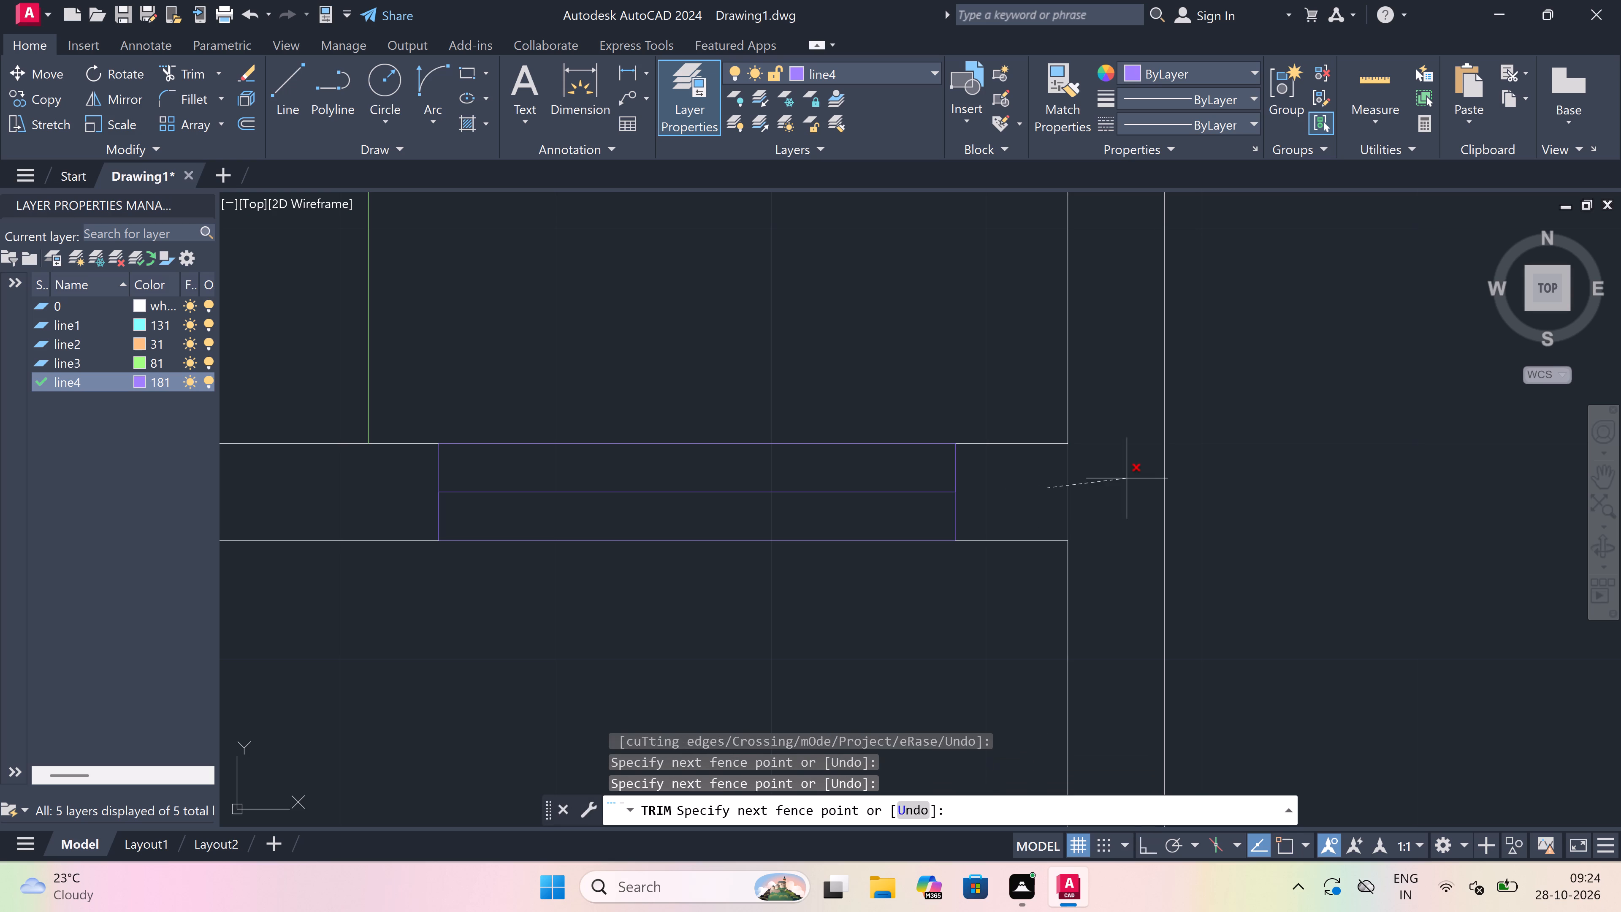
pyautogui.press('Escape')
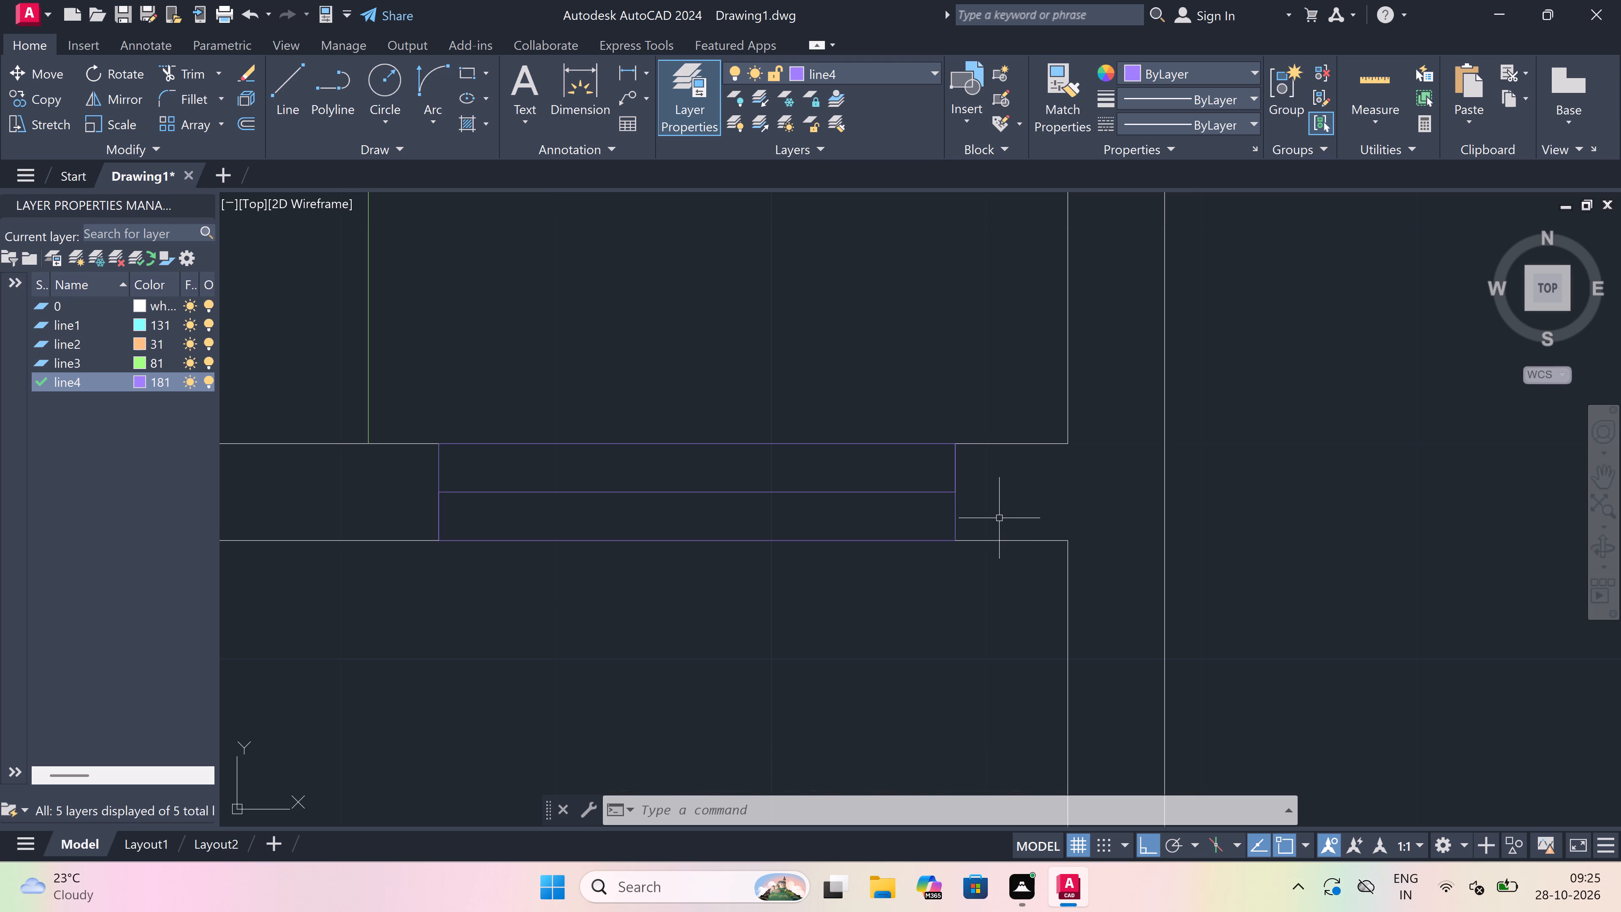
# Draw a 2' window in the staircase's north wall near the east wall, with a mid-wall line between two end lines.
pyautogui.scroll(-6, 796, 482)
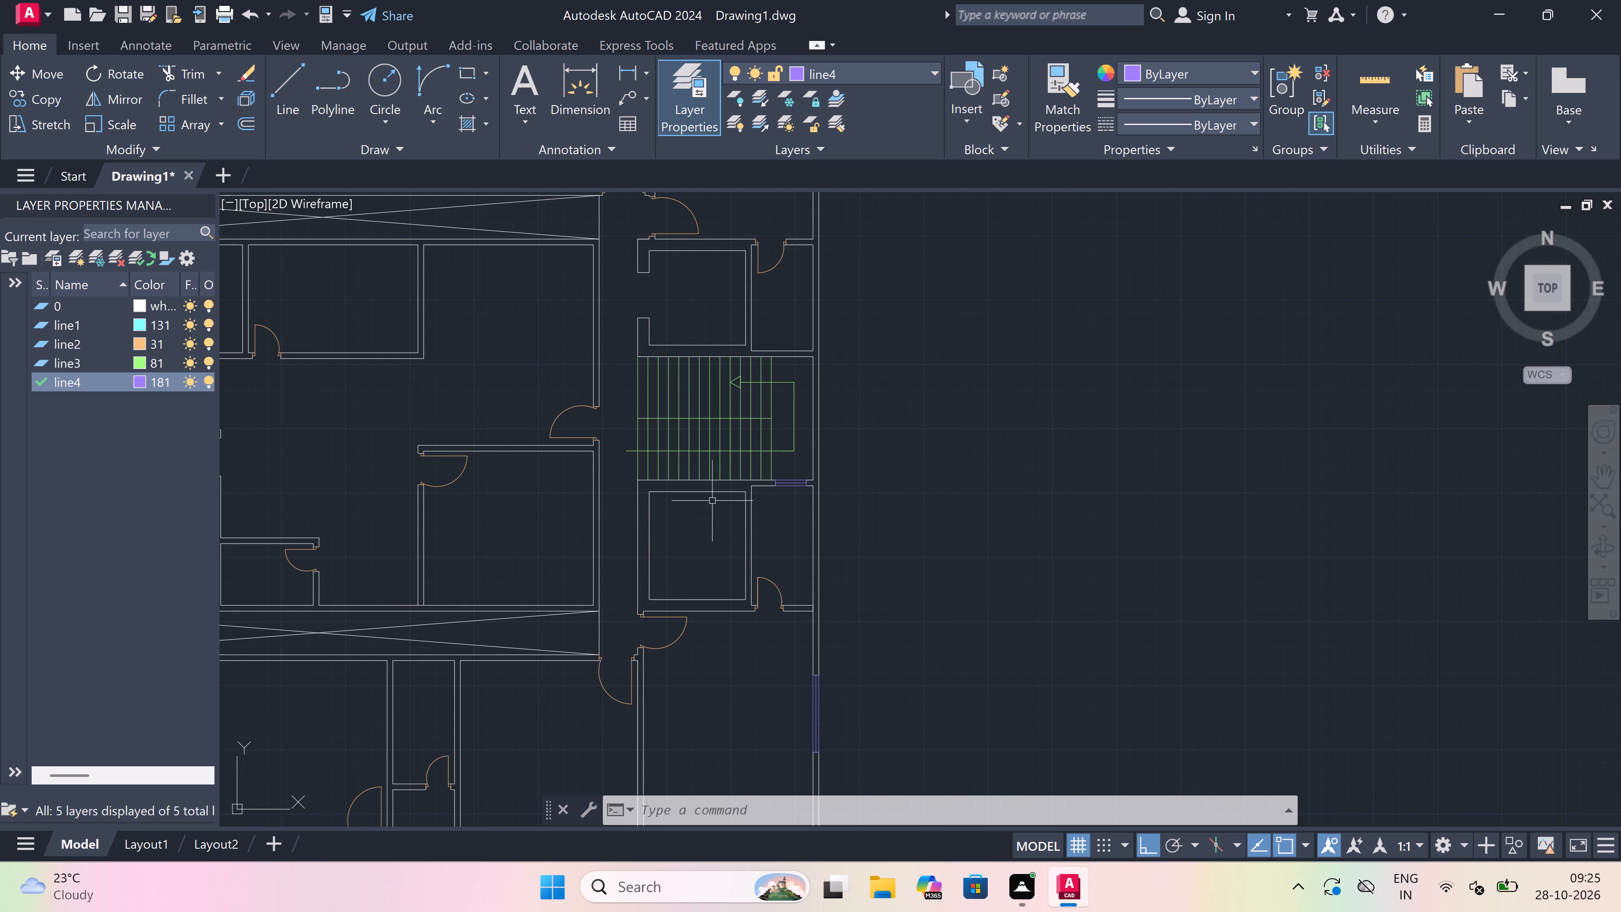
pyautogui.scroll(1, 768, 308)
pyautogui.press('l')
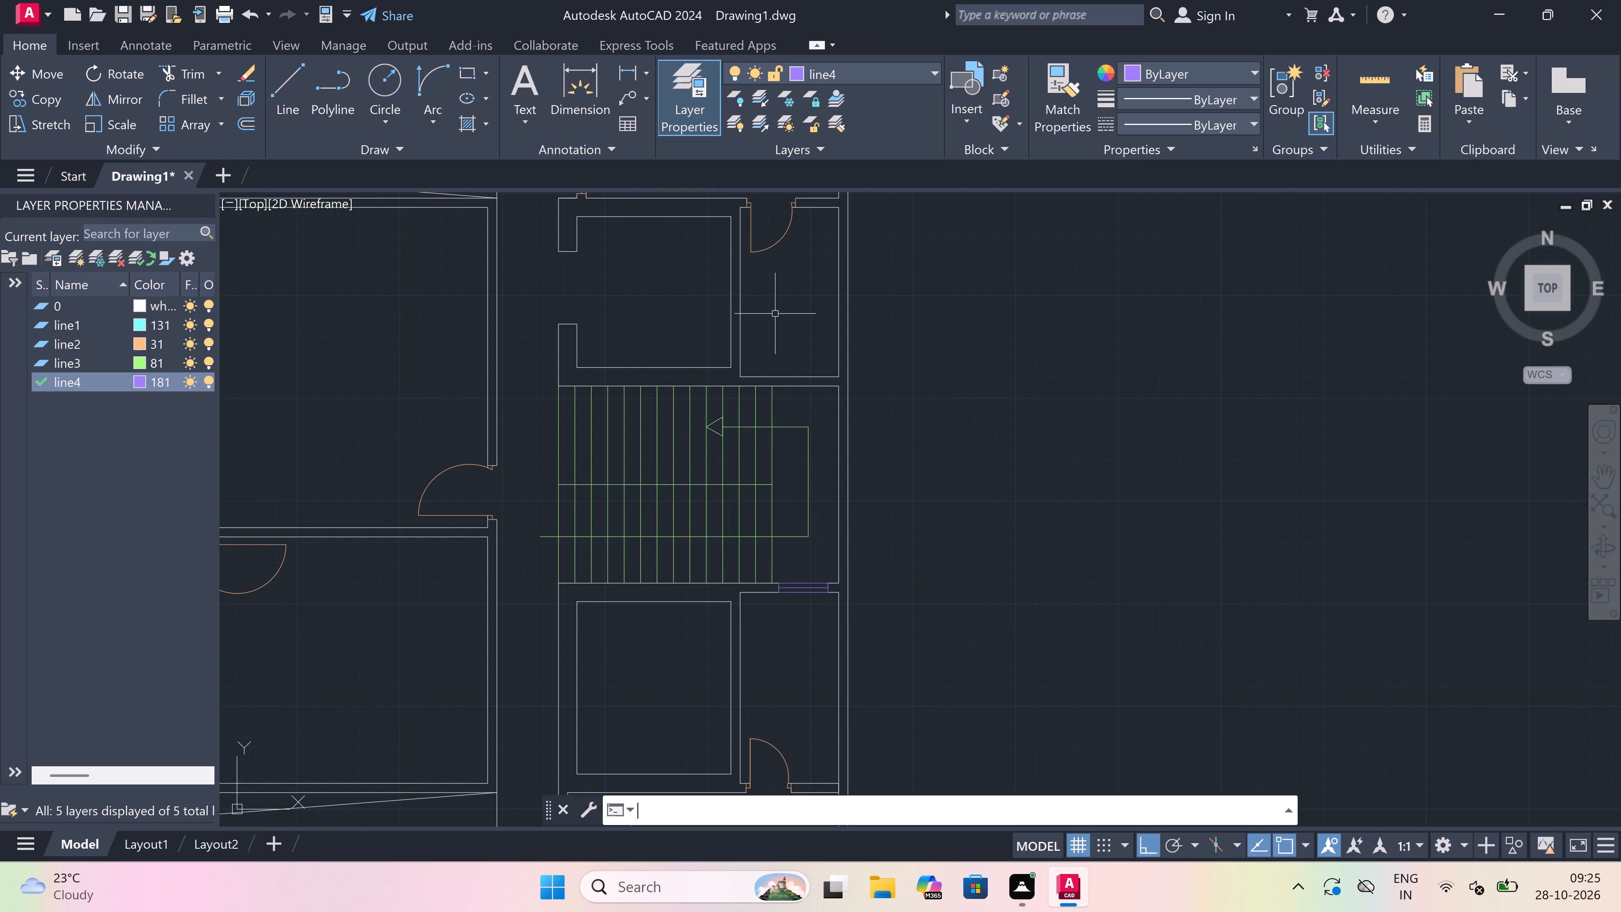
pyautogui.press('space')
pyautogui.scroll(2, 776, 336)
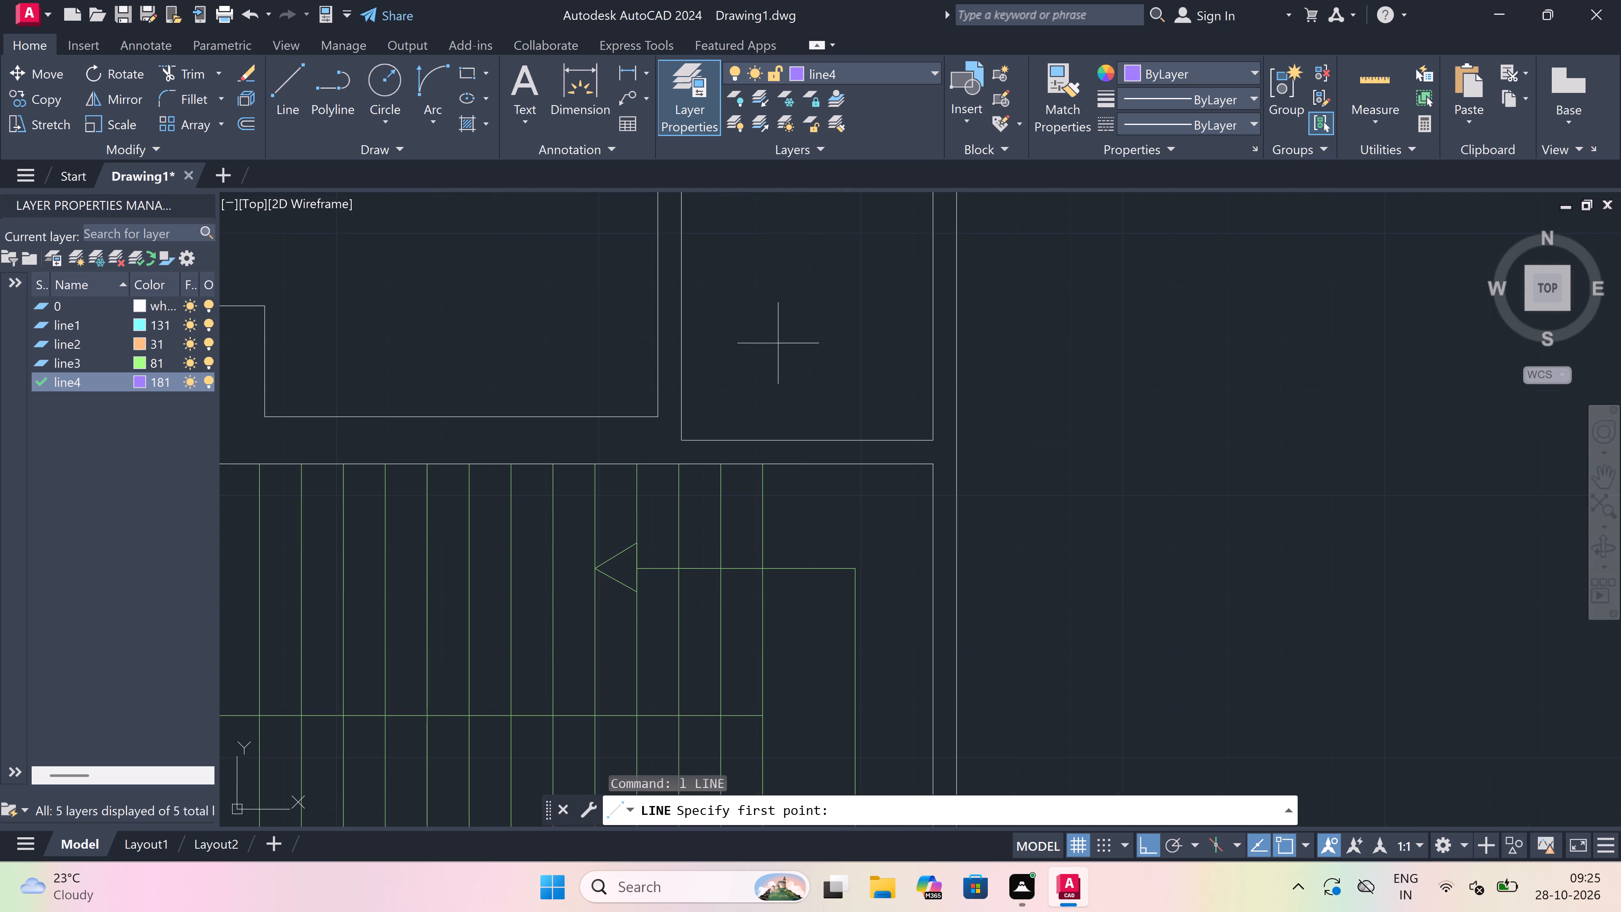
pyautogui.scroll(2, 783, 421)
pyautogui.click(786, 451)
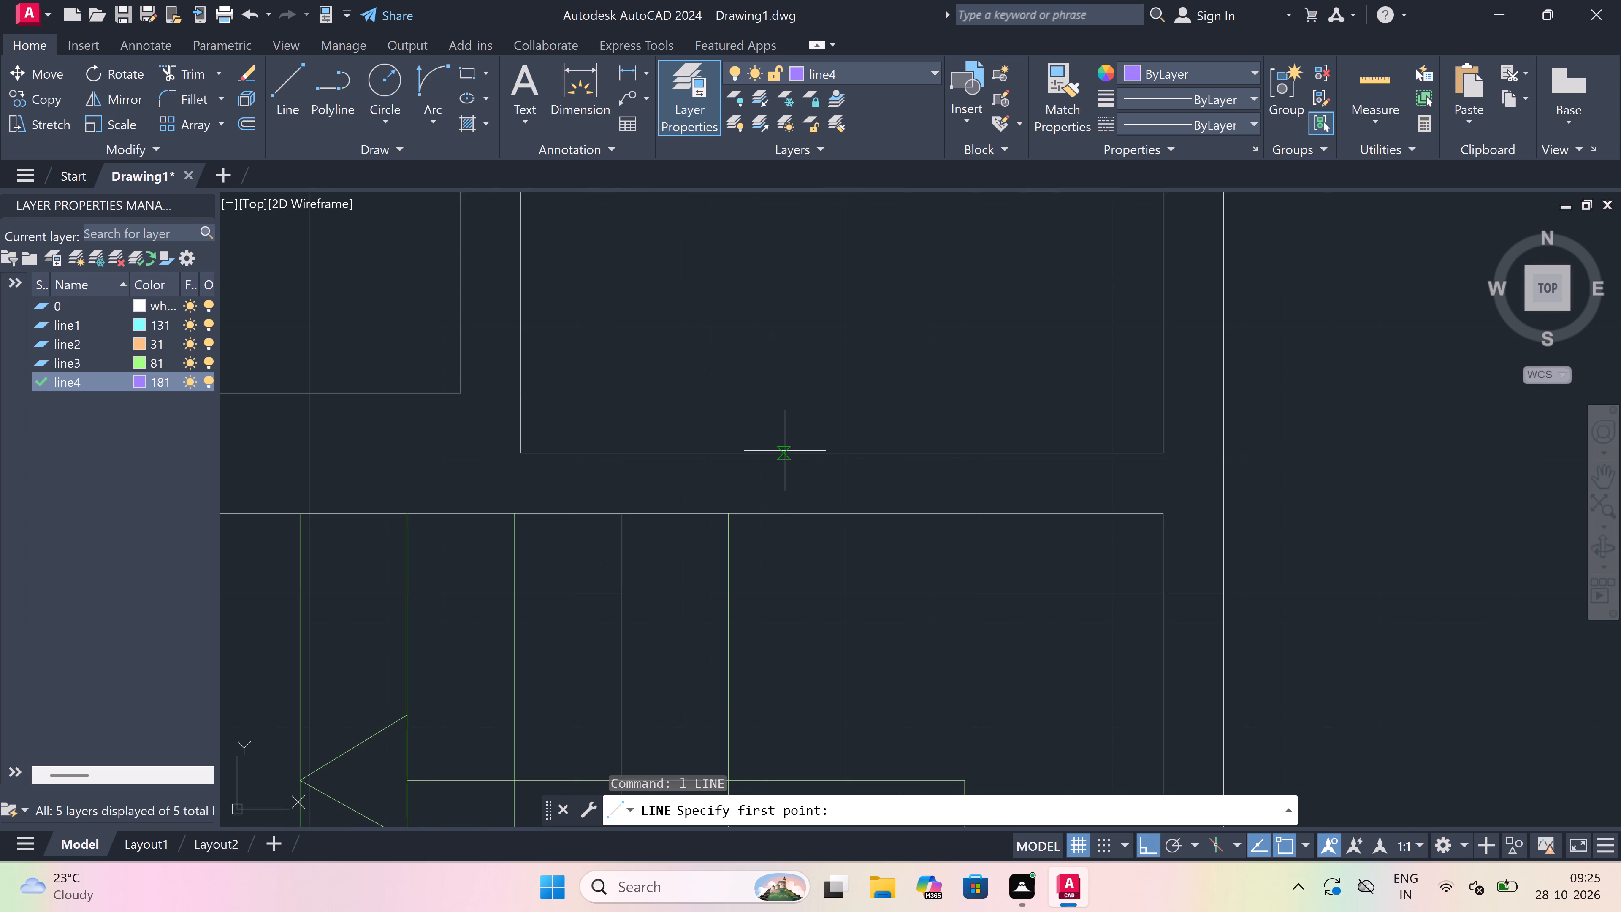
pyautogui.click(781, 508)
pyautogui.moveTo(781, 488); pyautogui.dragTo(785, 487)
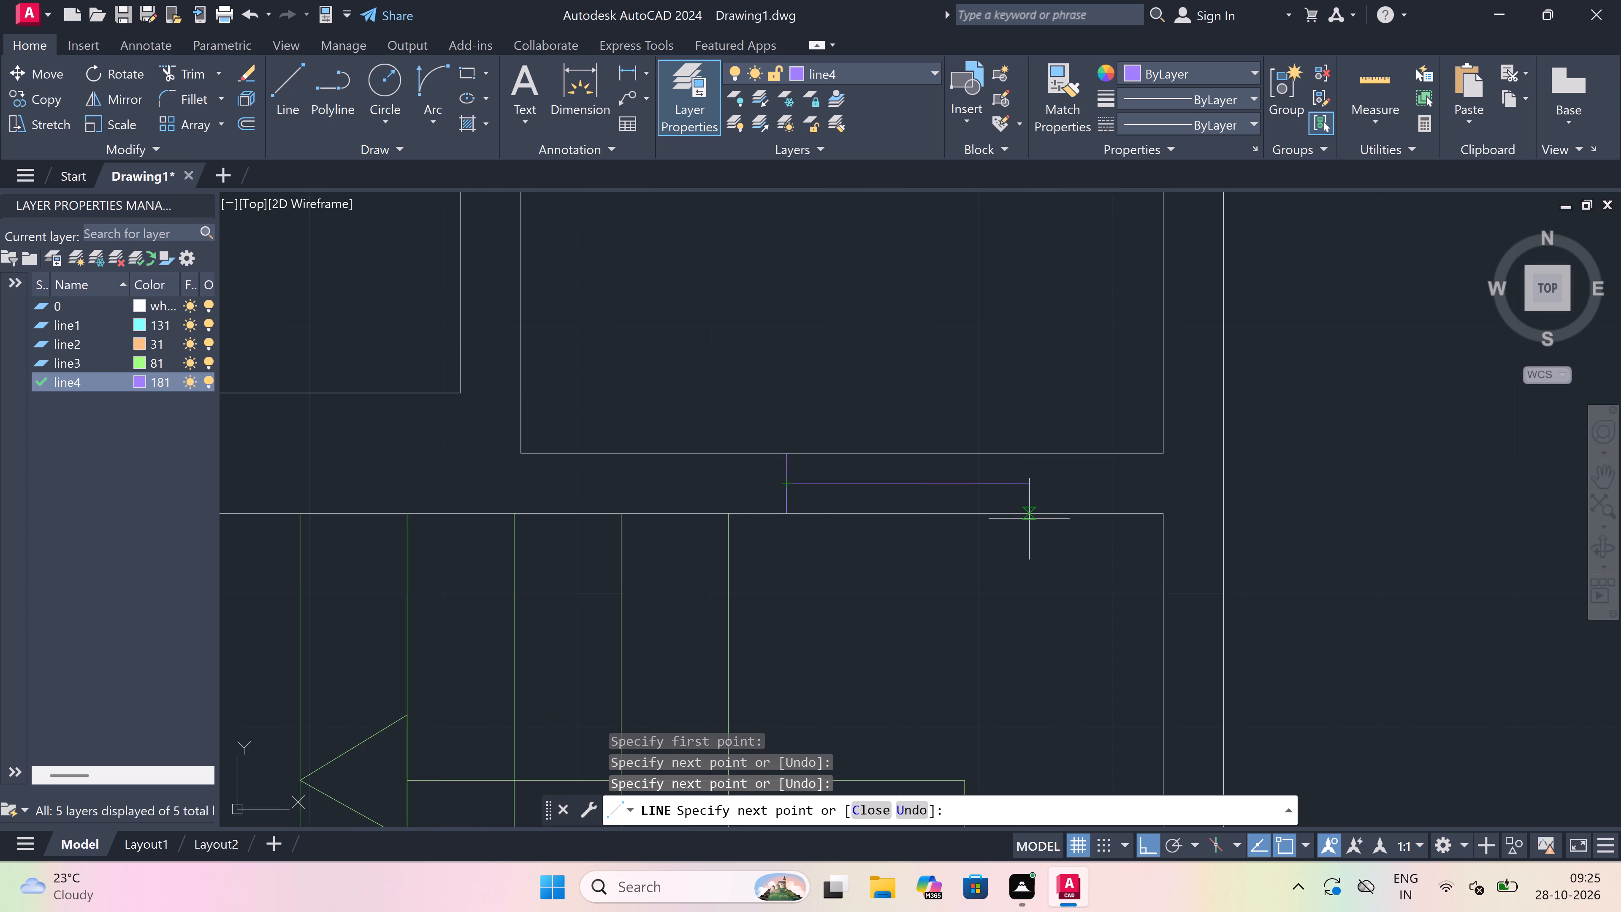
pyautogui.write("2'")
pyautogui.press('space')
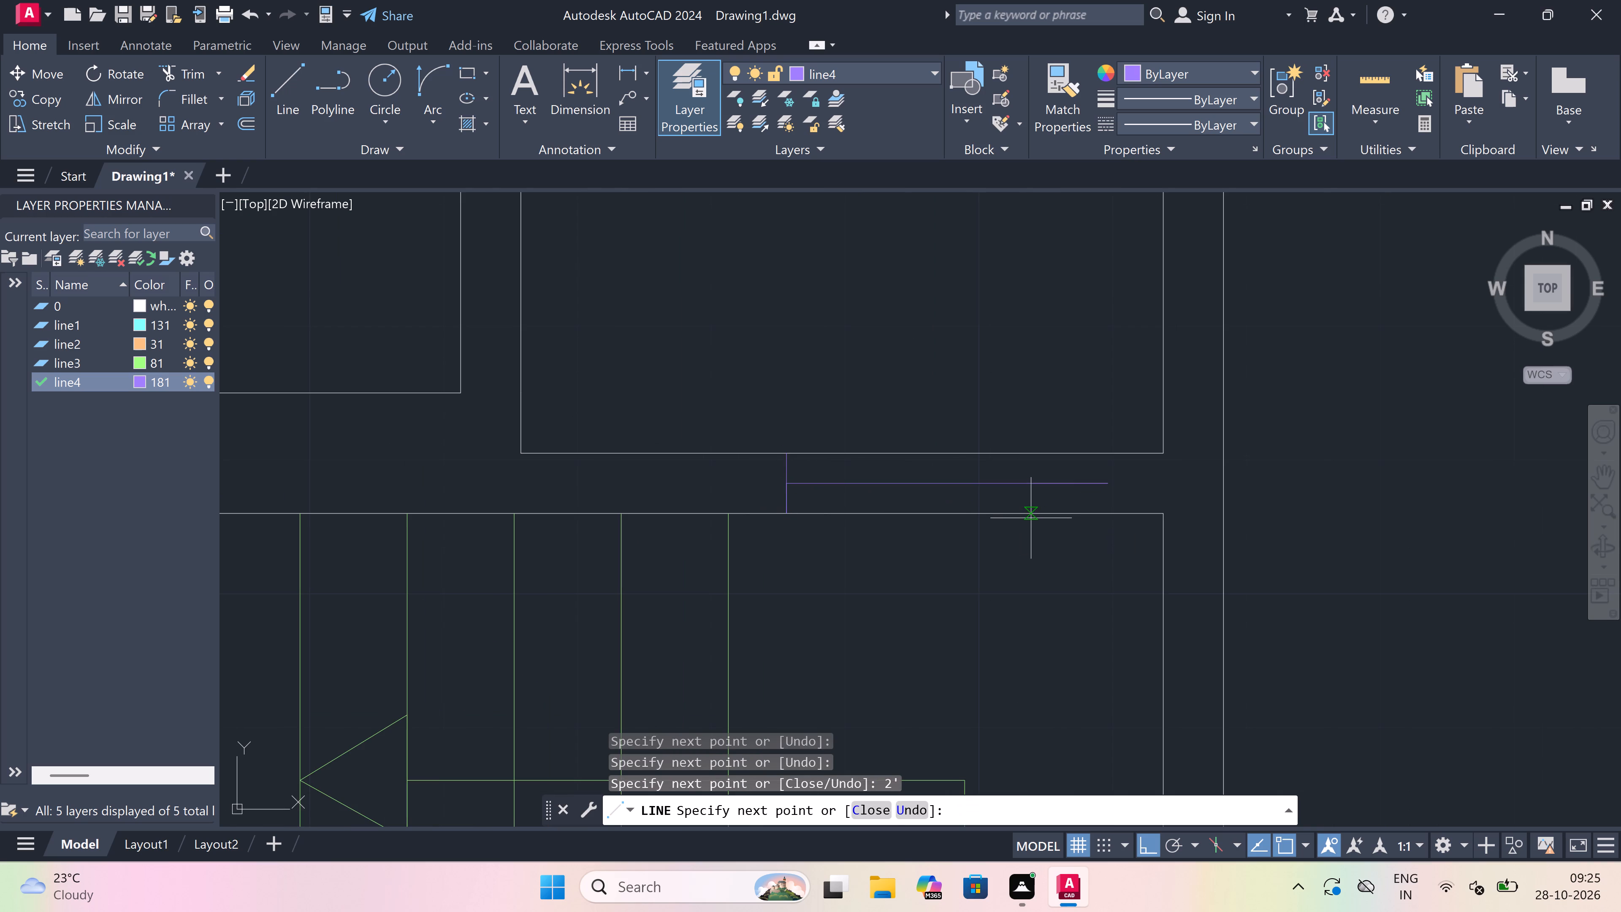
pyautogui.click(1107, 446)
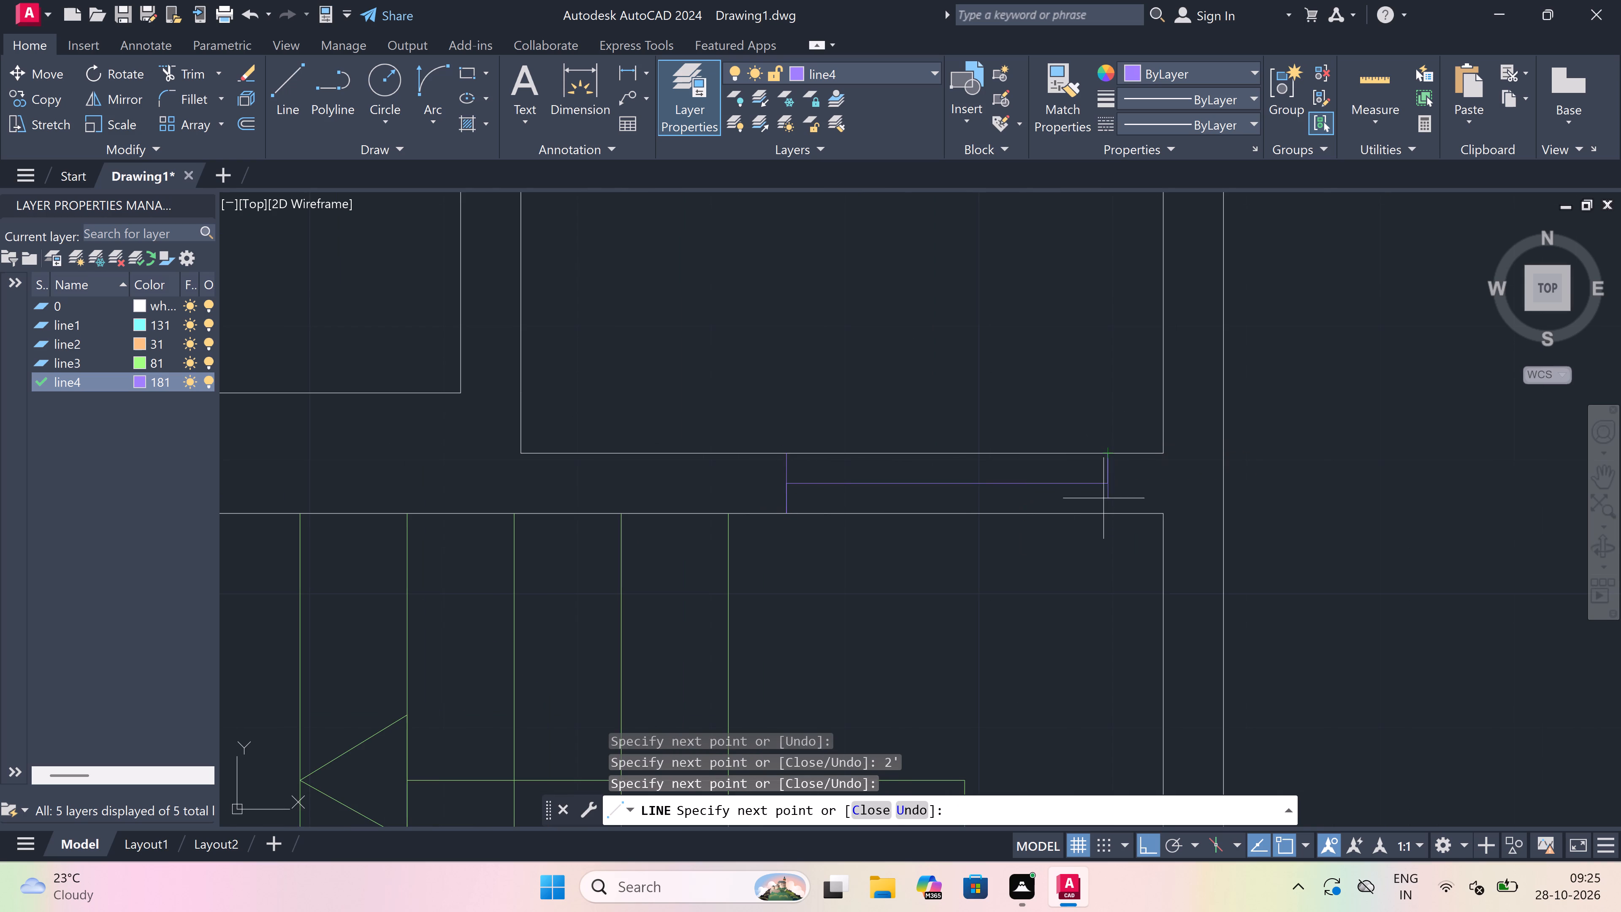
pyautogui.click(1099, 511)
pyautogui.press('Escape')
# Trim both wall lines between the end lines of the 2' window in the staircase's north wall.
pyautogui.press('t')
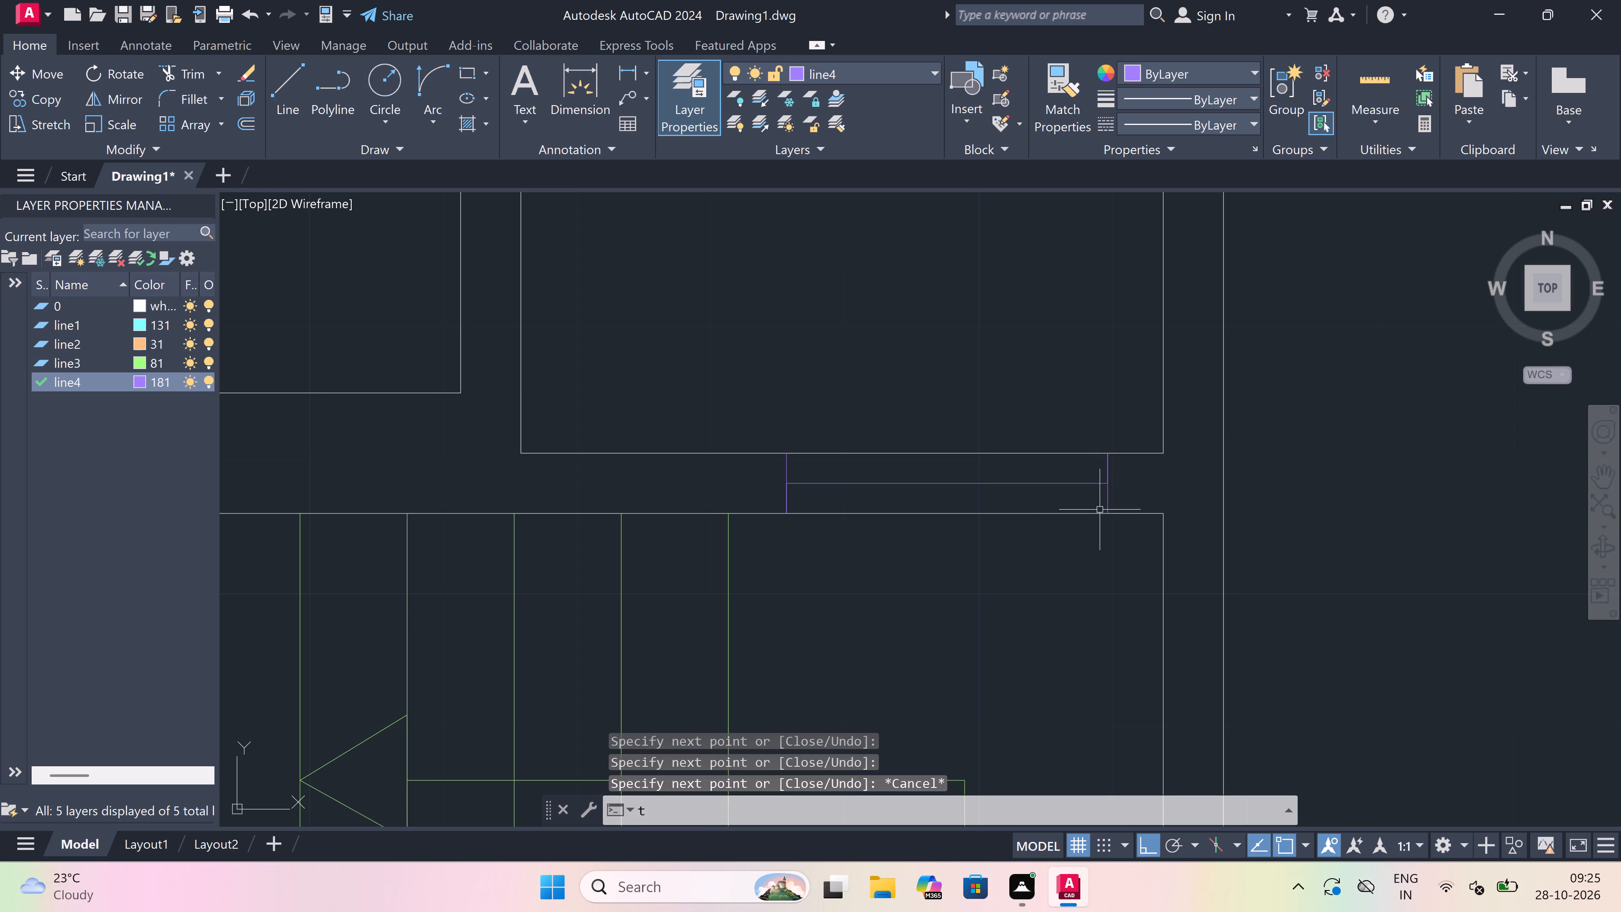
pyautogui.press('r')
pyautogui.press('space')
pyautogui.click(1065, 493)
pyautogui.moveTo(1019, 547); pyautogui.dragTo(1019, 537)
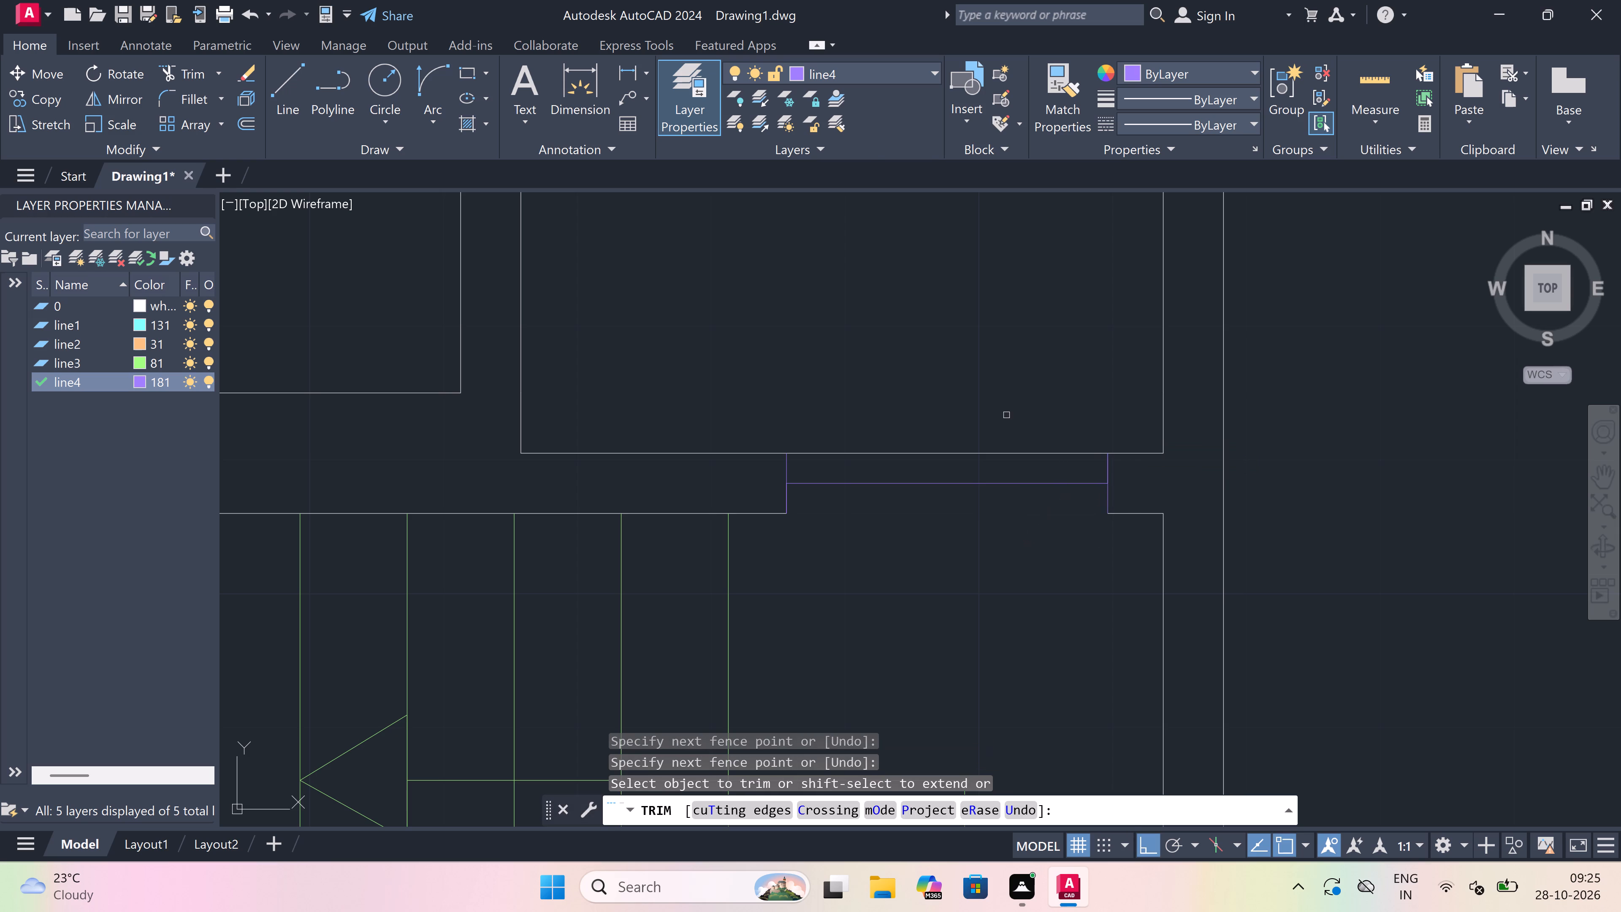
pyautogui.click(992, 451)
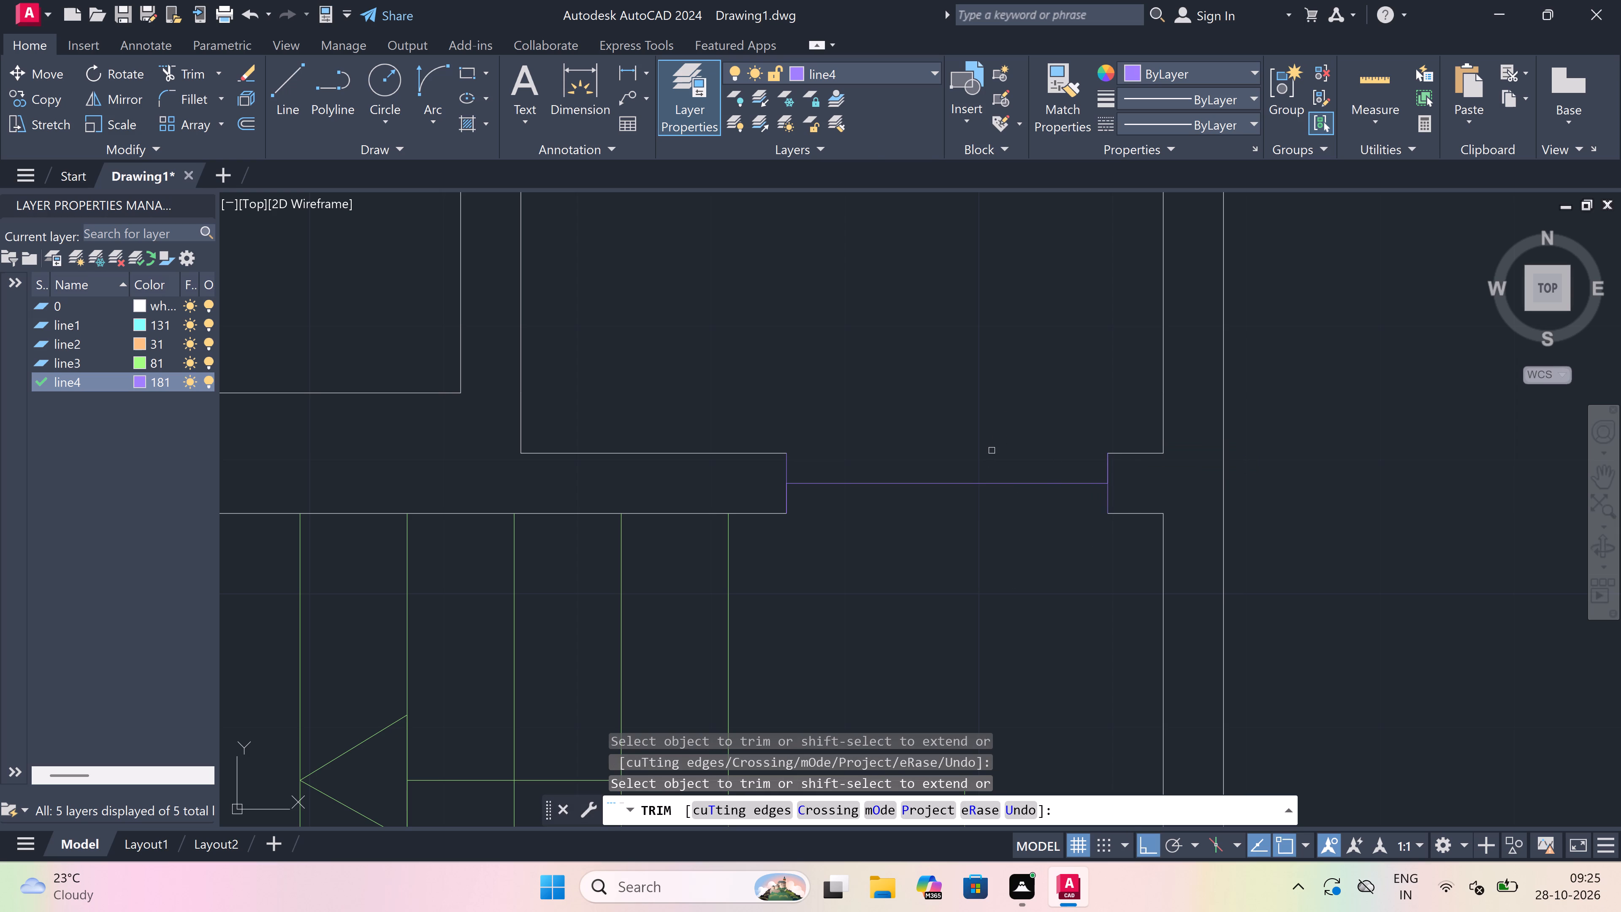
pyautogui.press('Escape')
# Draw both face lines joining the two end lines of the 2' window in the staircase's north wall.
pyautogui.press('l')
pyautogui.press('space')
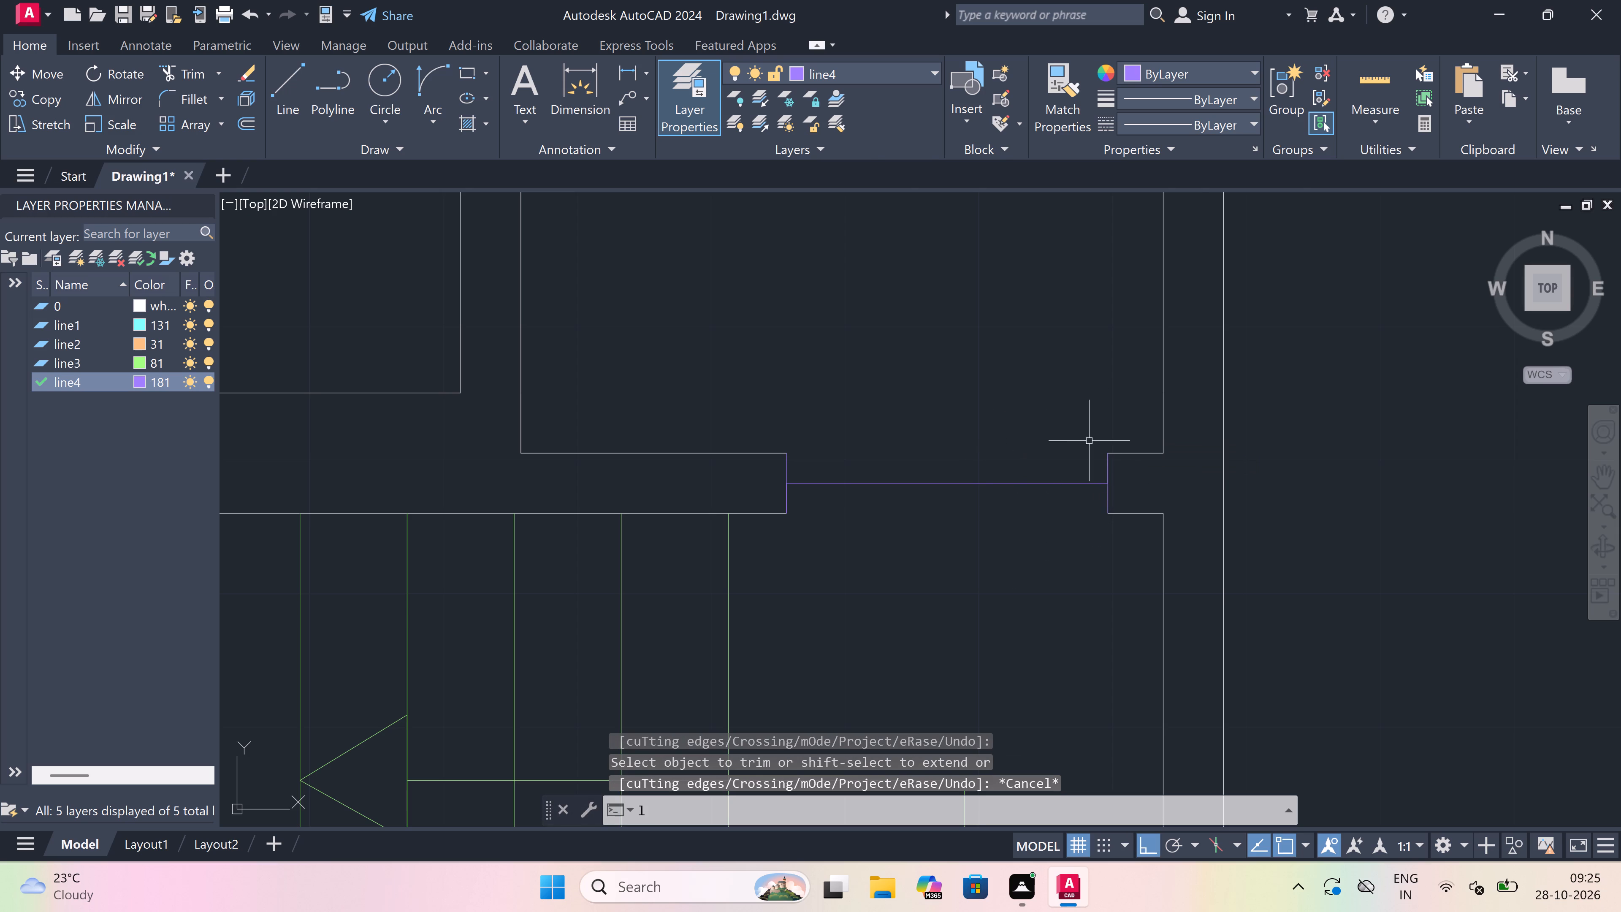
pyautogui.scroll(2, 1098, 441)
pyautogui.scroll(-1, 1117, 479)
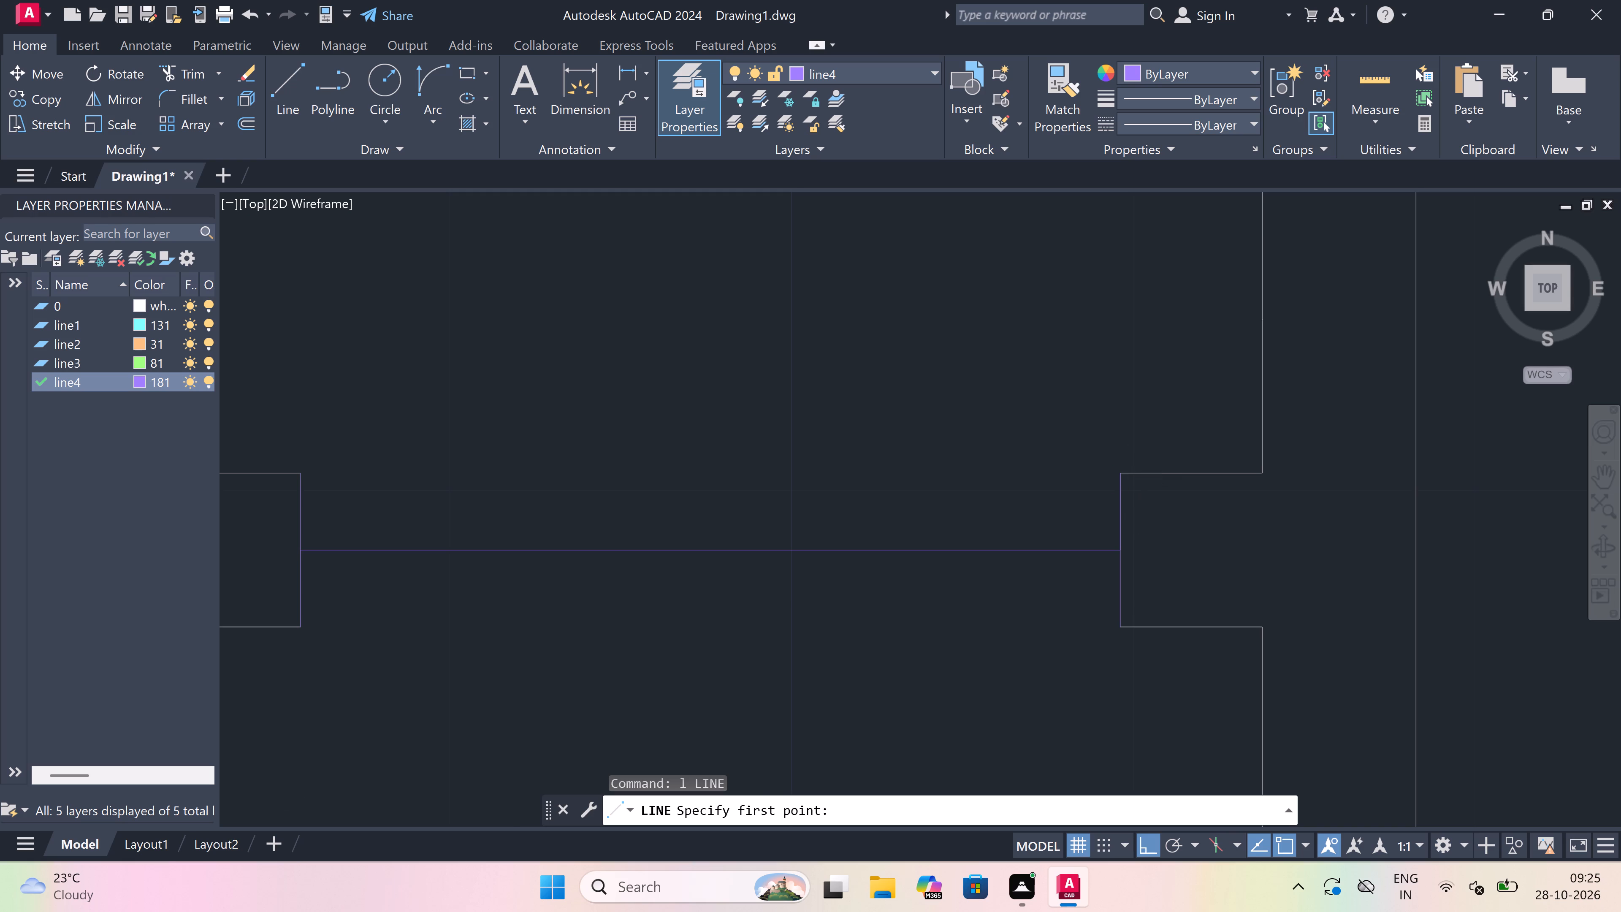
pyautogui.moveTo(1117, 476); pyautogui.dragTo(1113, 472)
pyautogui.click(607, 477)
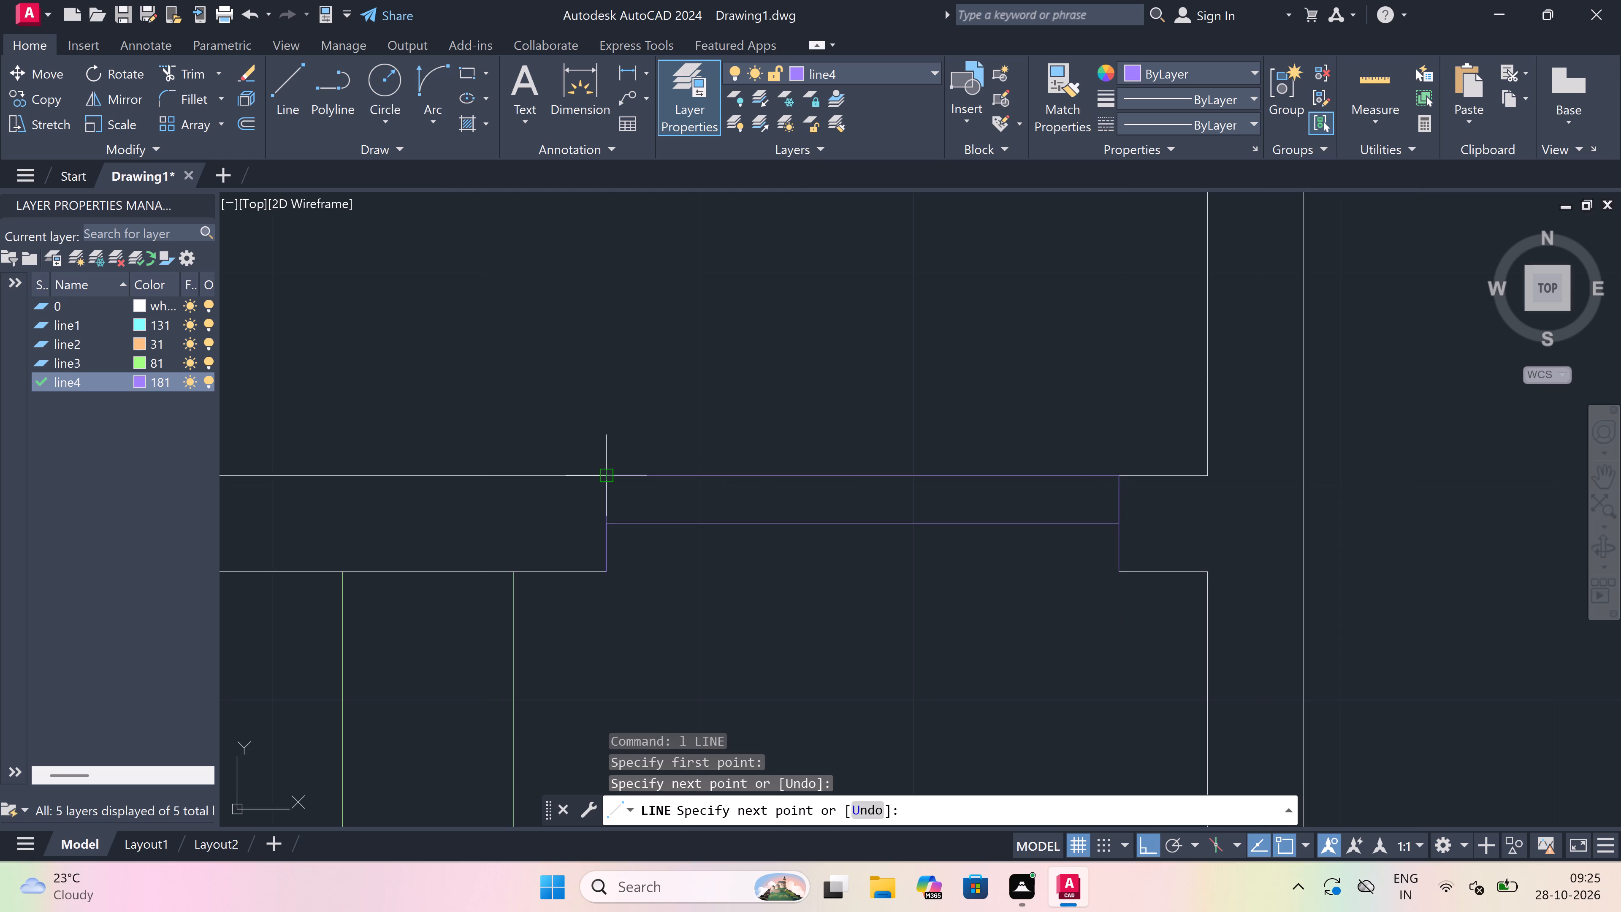
pyautogui.press('Escape')
pyautogui.press('space')
pyautogui.moveTo(612, 570); pyautogui.dragTo(656, 570)
pyautogui.click(1124, 568)
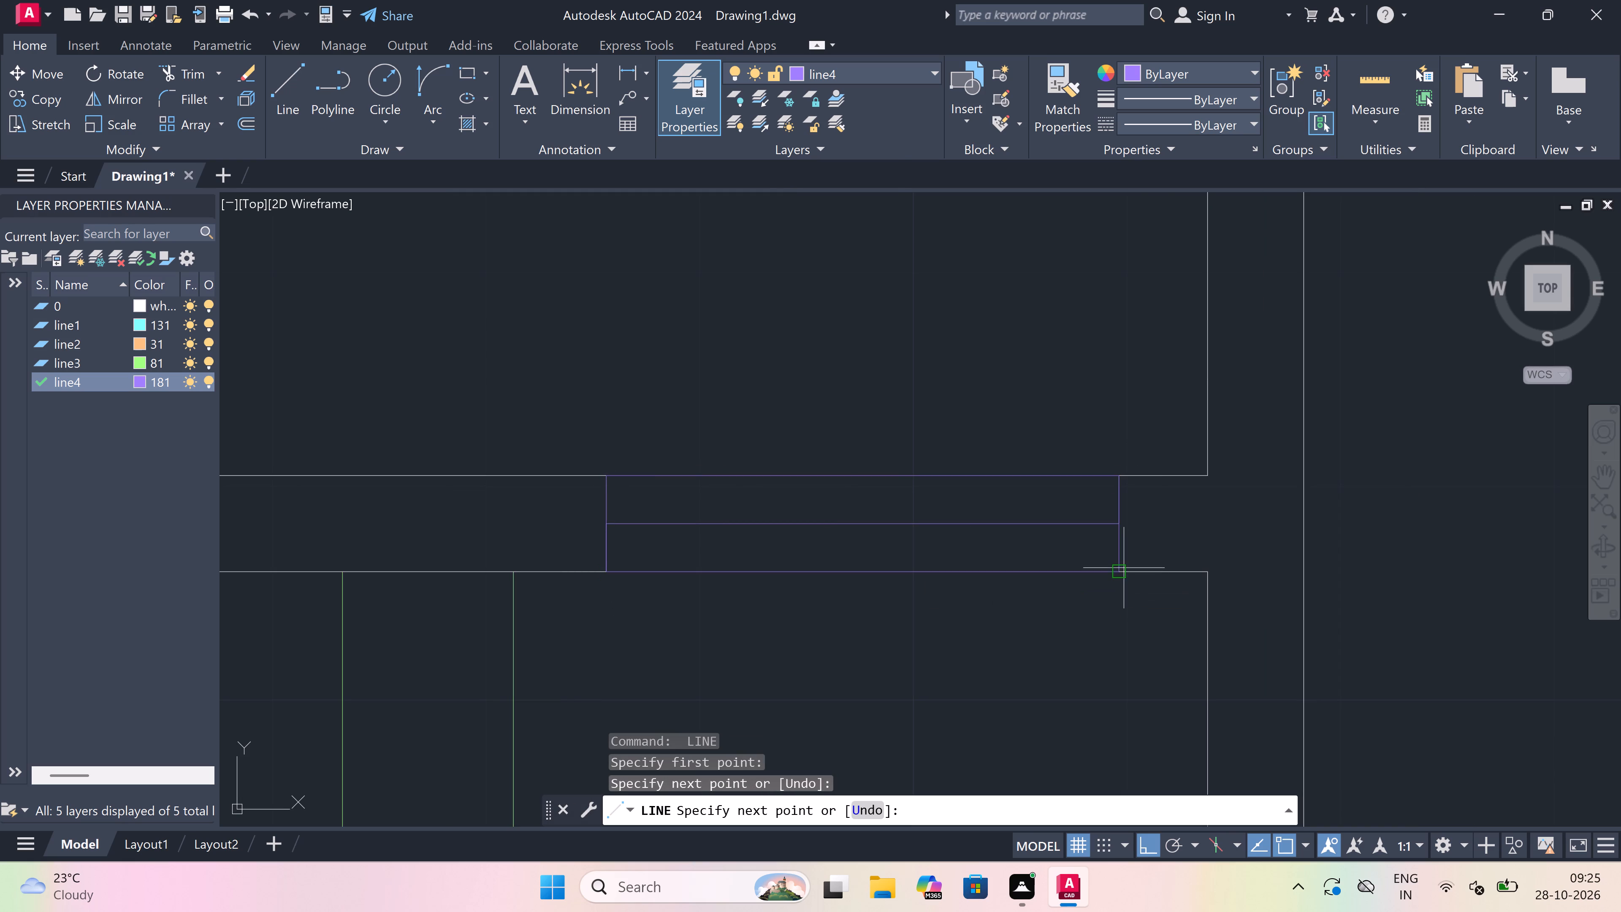
pyautogui.press('Escape')
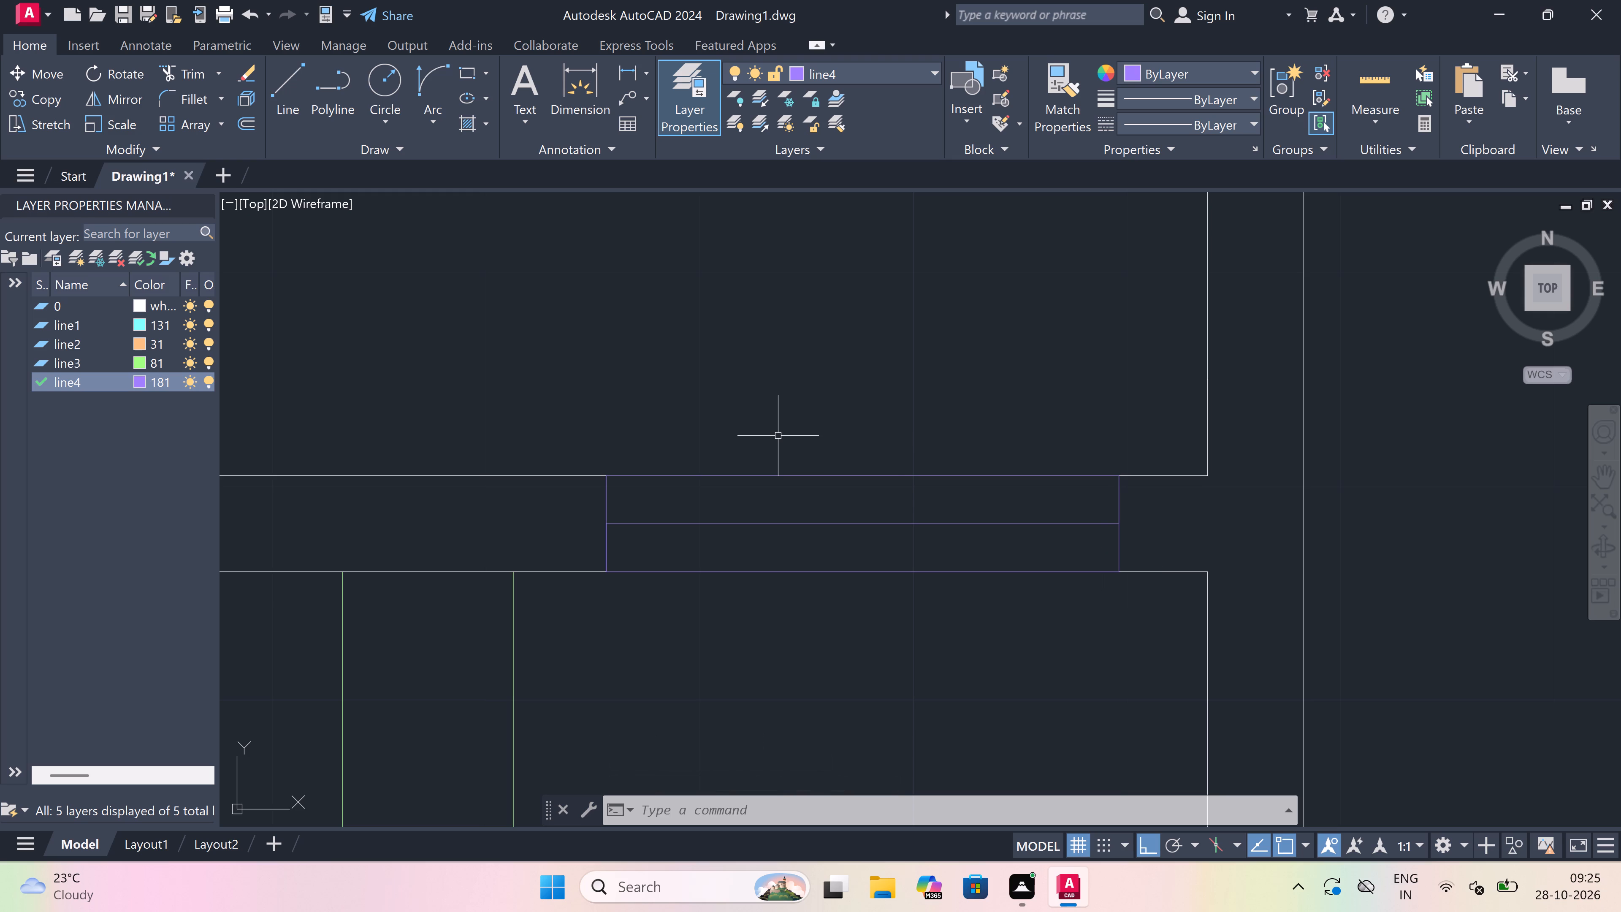
# Make layer 0 current and draw a short line across the west wall of the small room south of the staircase, near its north end.
pyautogui.scroll(-7, 772, 401)
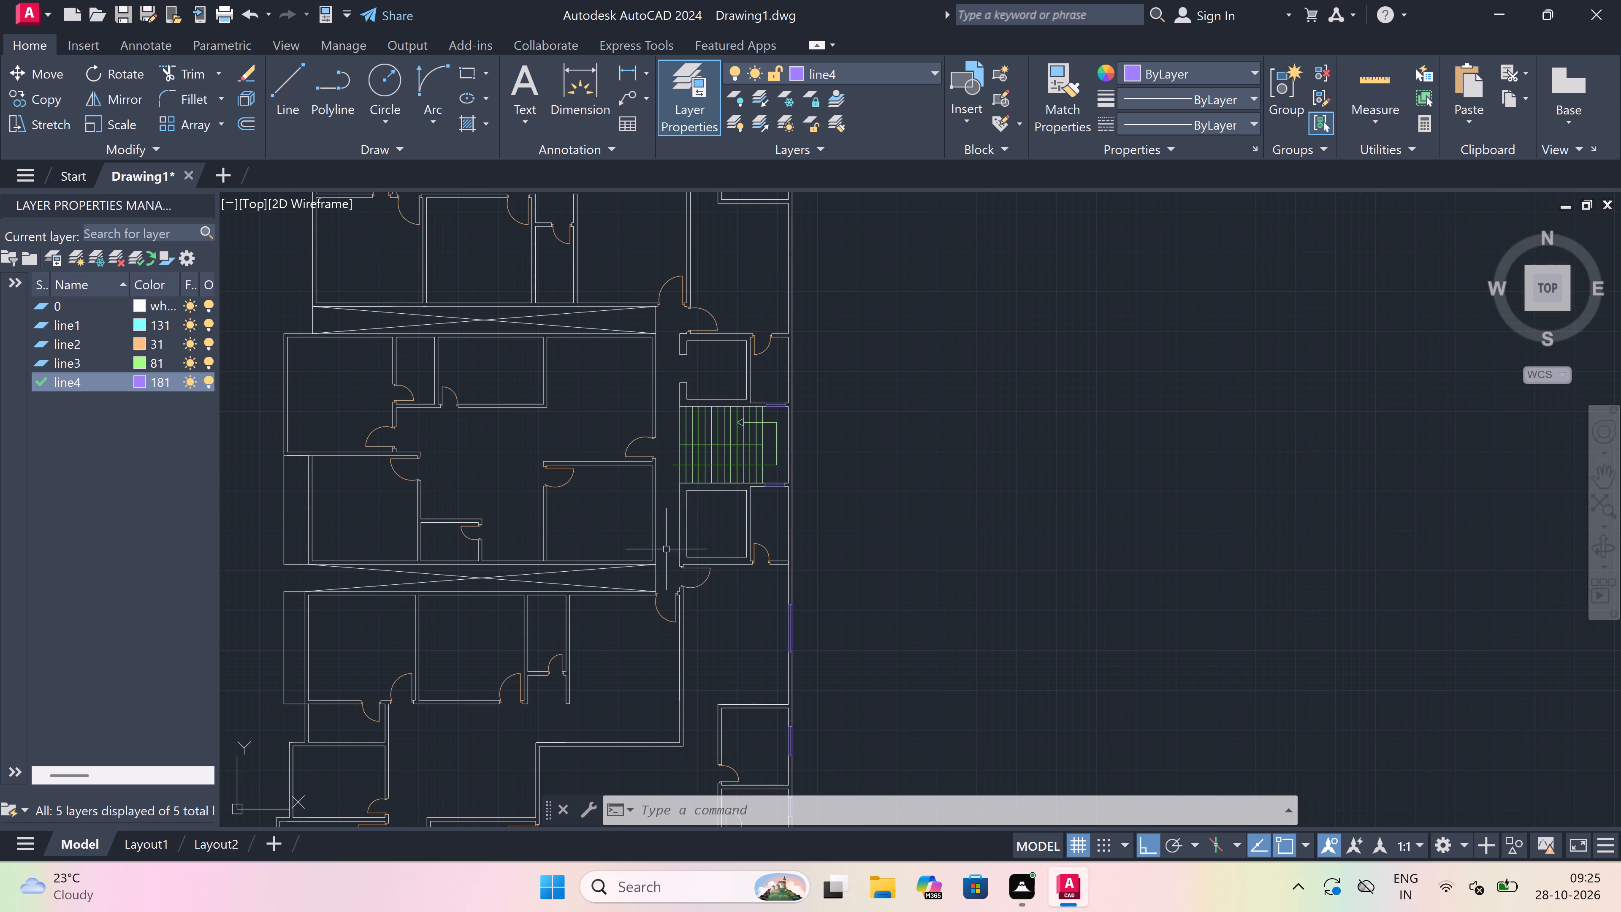
pyautogui.scroll(-2, 666, 549)
pyautogui.scroll(3, 674, 533)
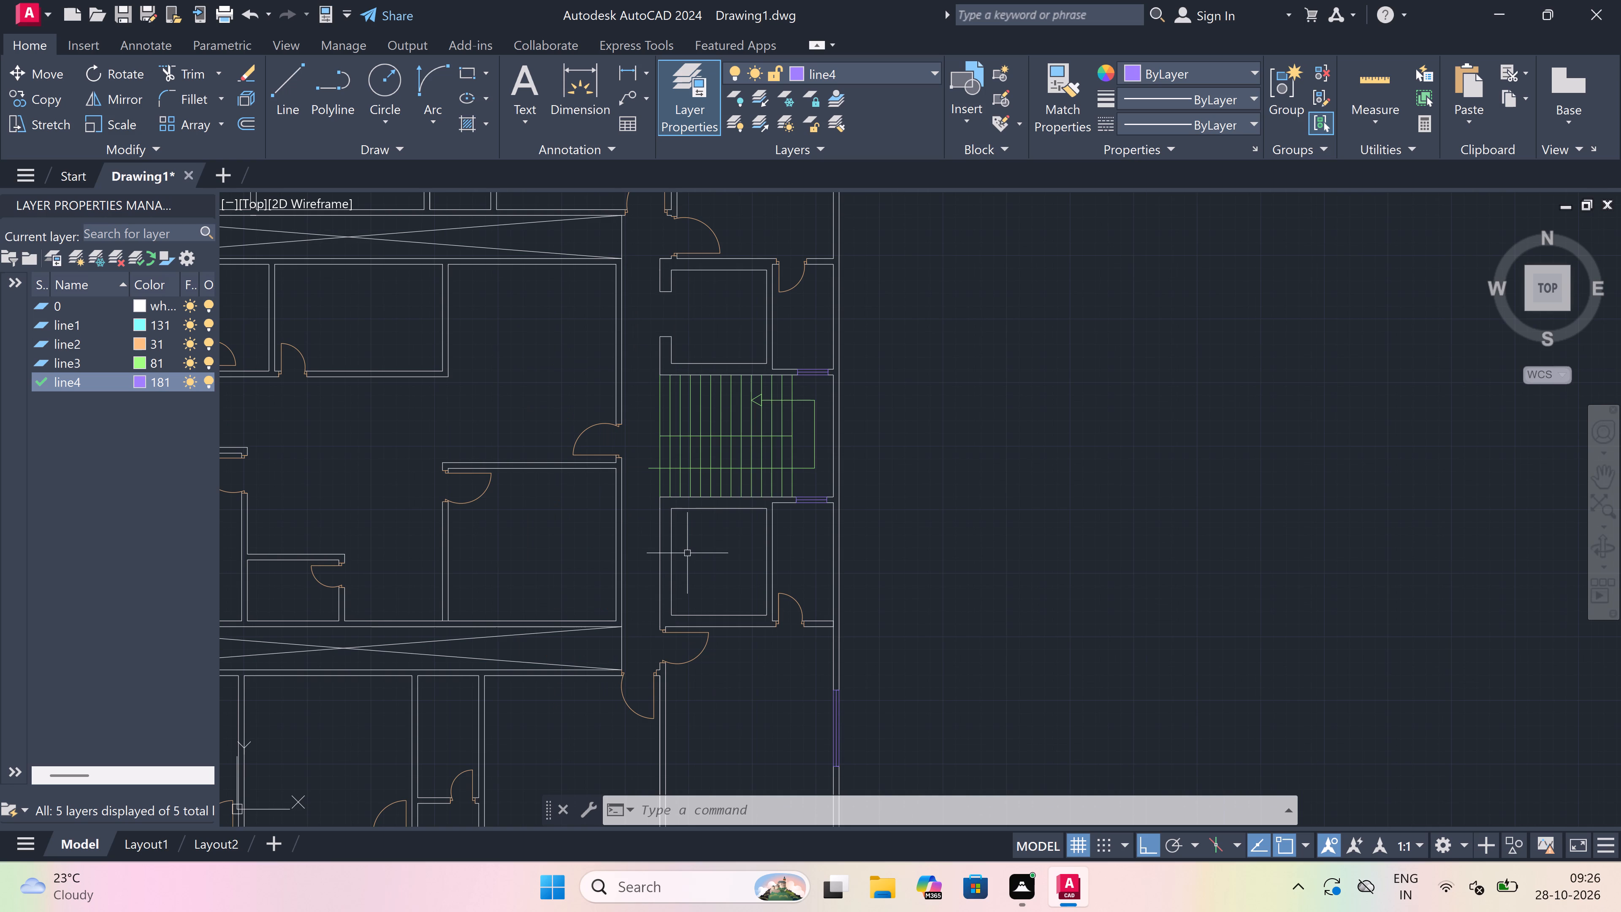
pyautogui.scroll(1, 679, 546)
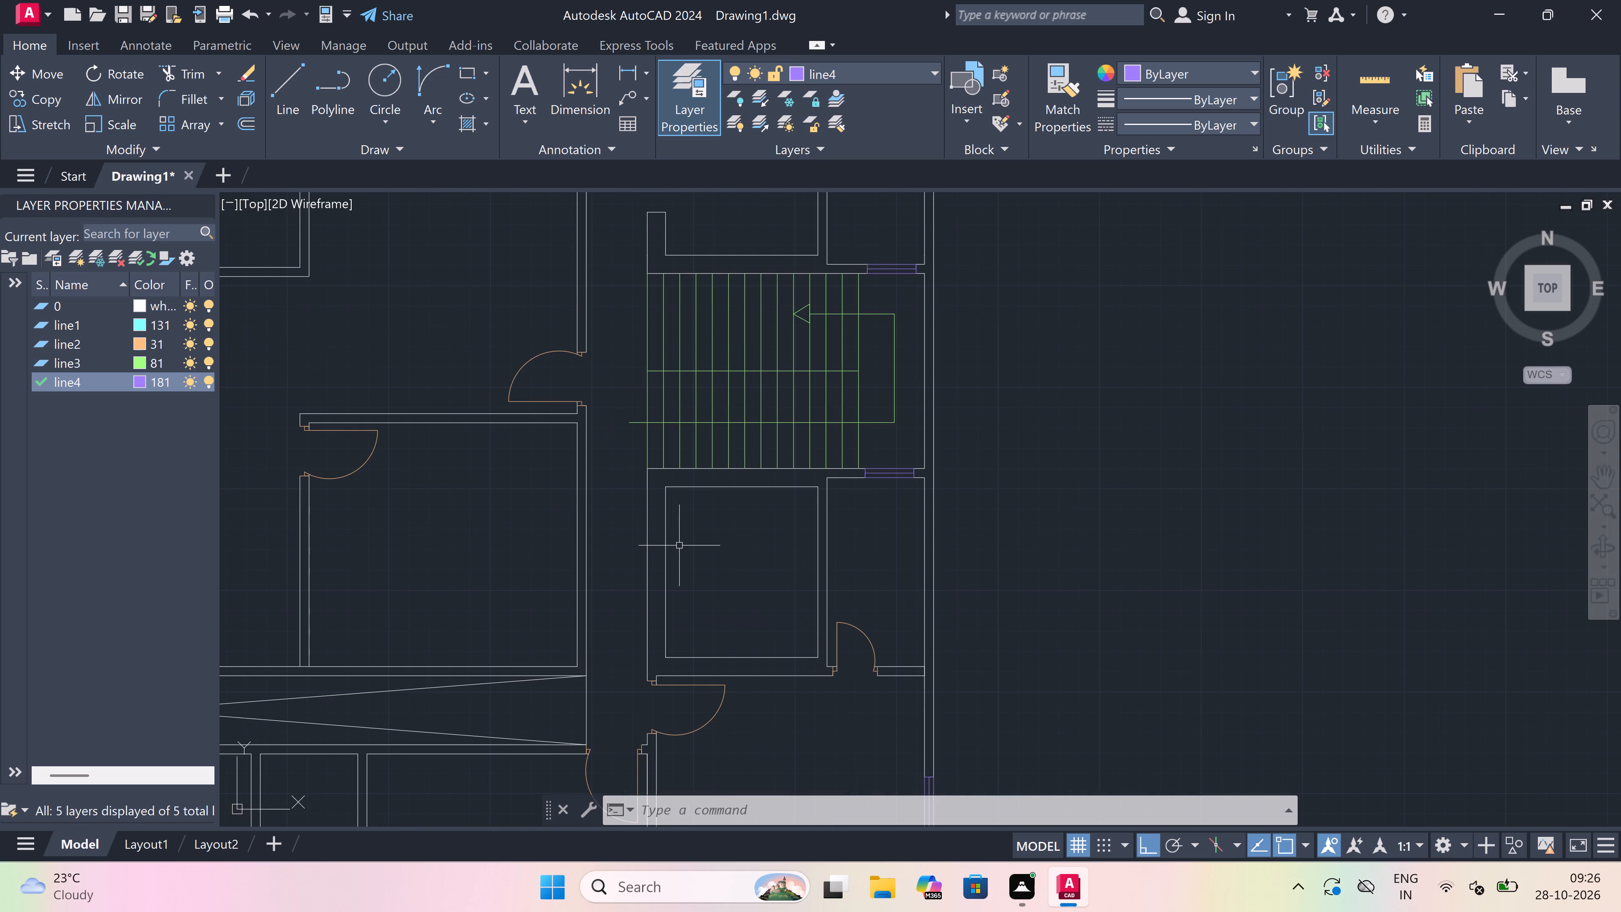
pyautogui.write('l')
pyautogui.press('space')
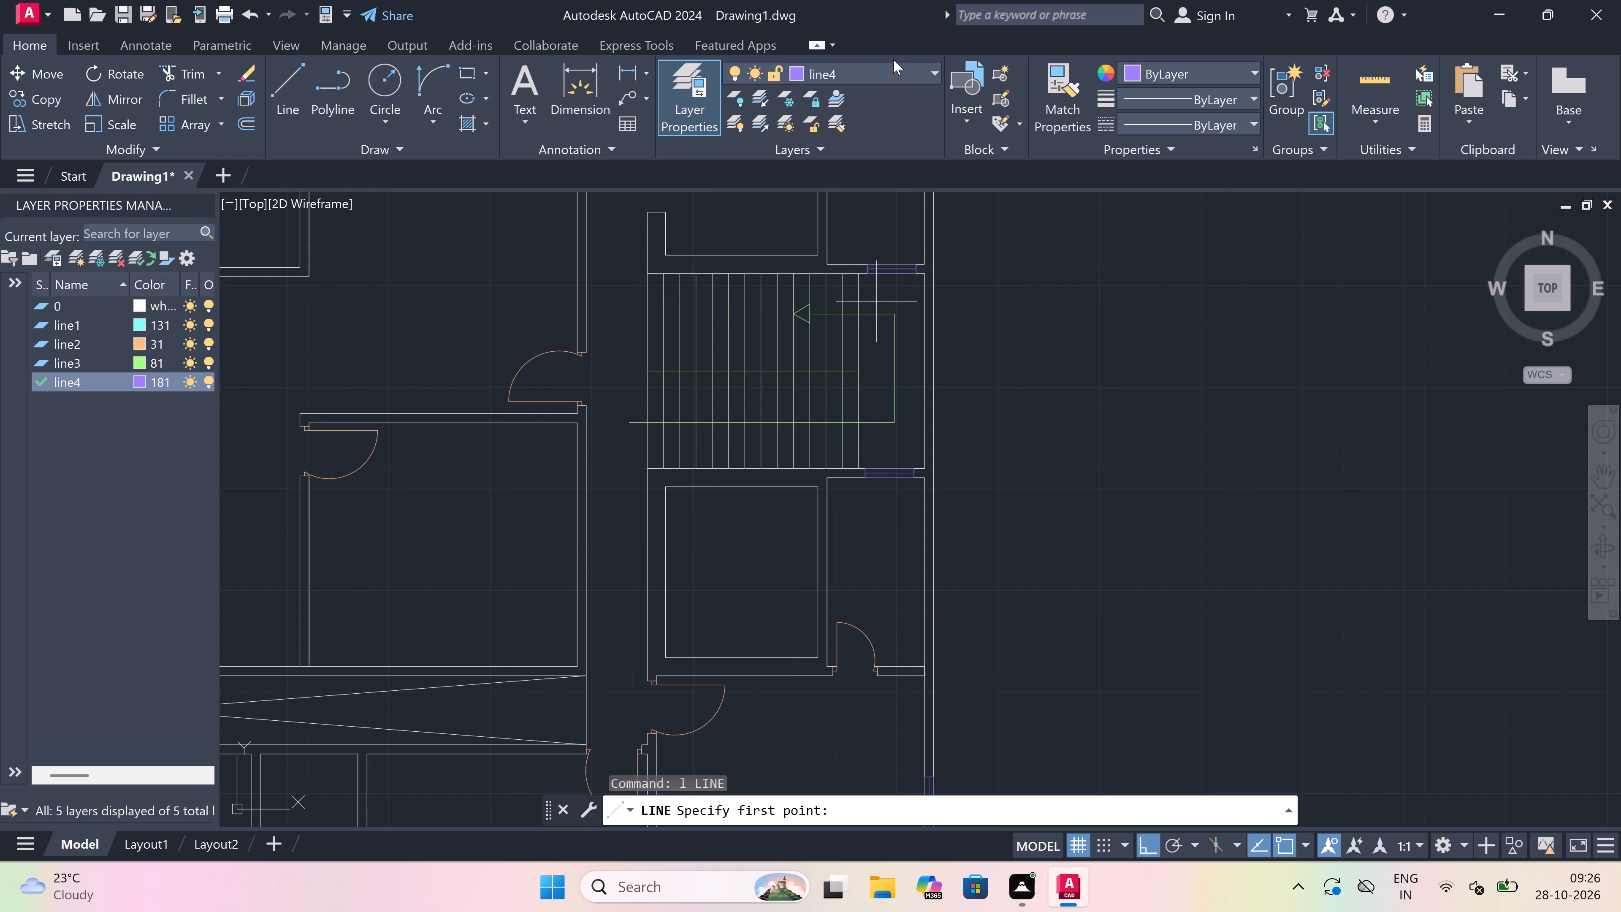
pyautogui.click(887, 68)
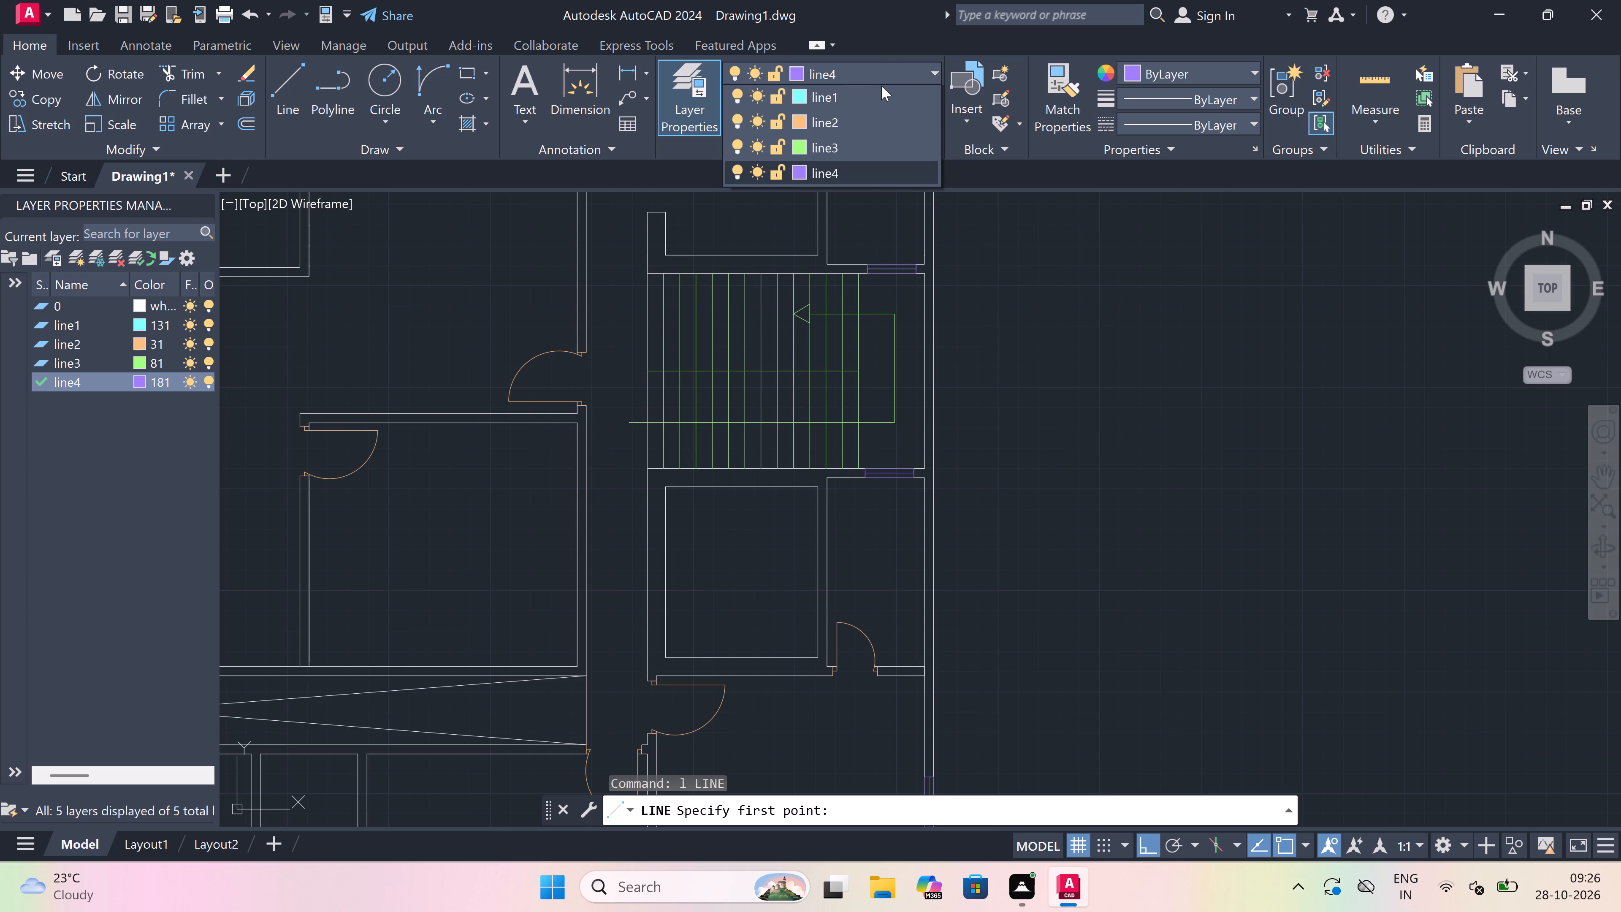
pyautogui.click(881, 86)
pyautogui.click(878, 93)
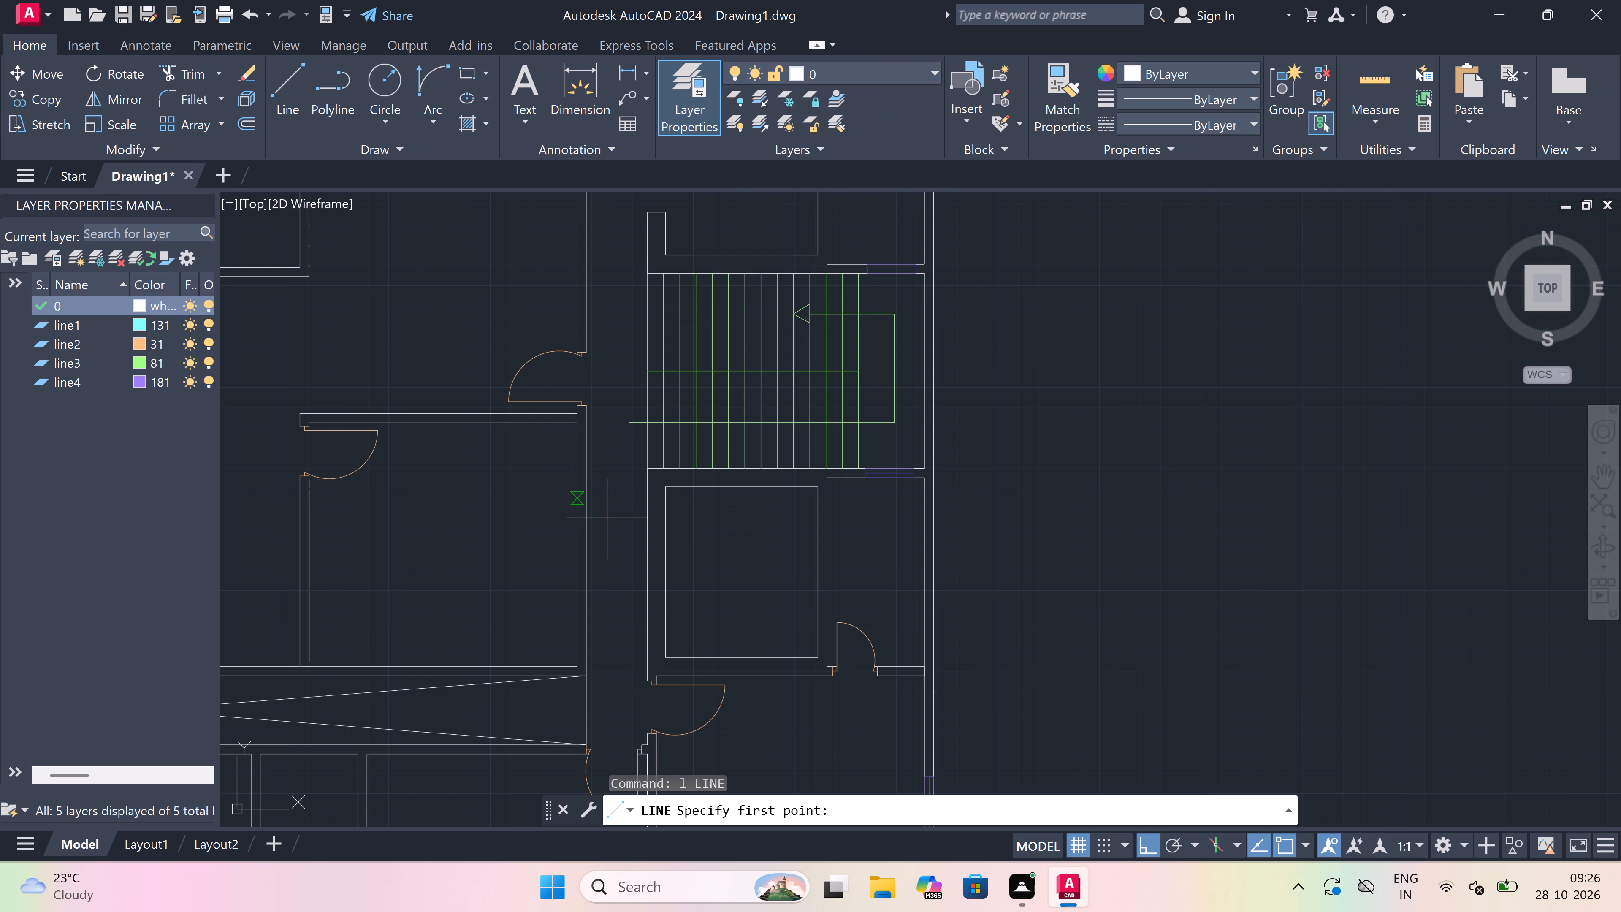
pyautogui.scroll(1, 647, 529)
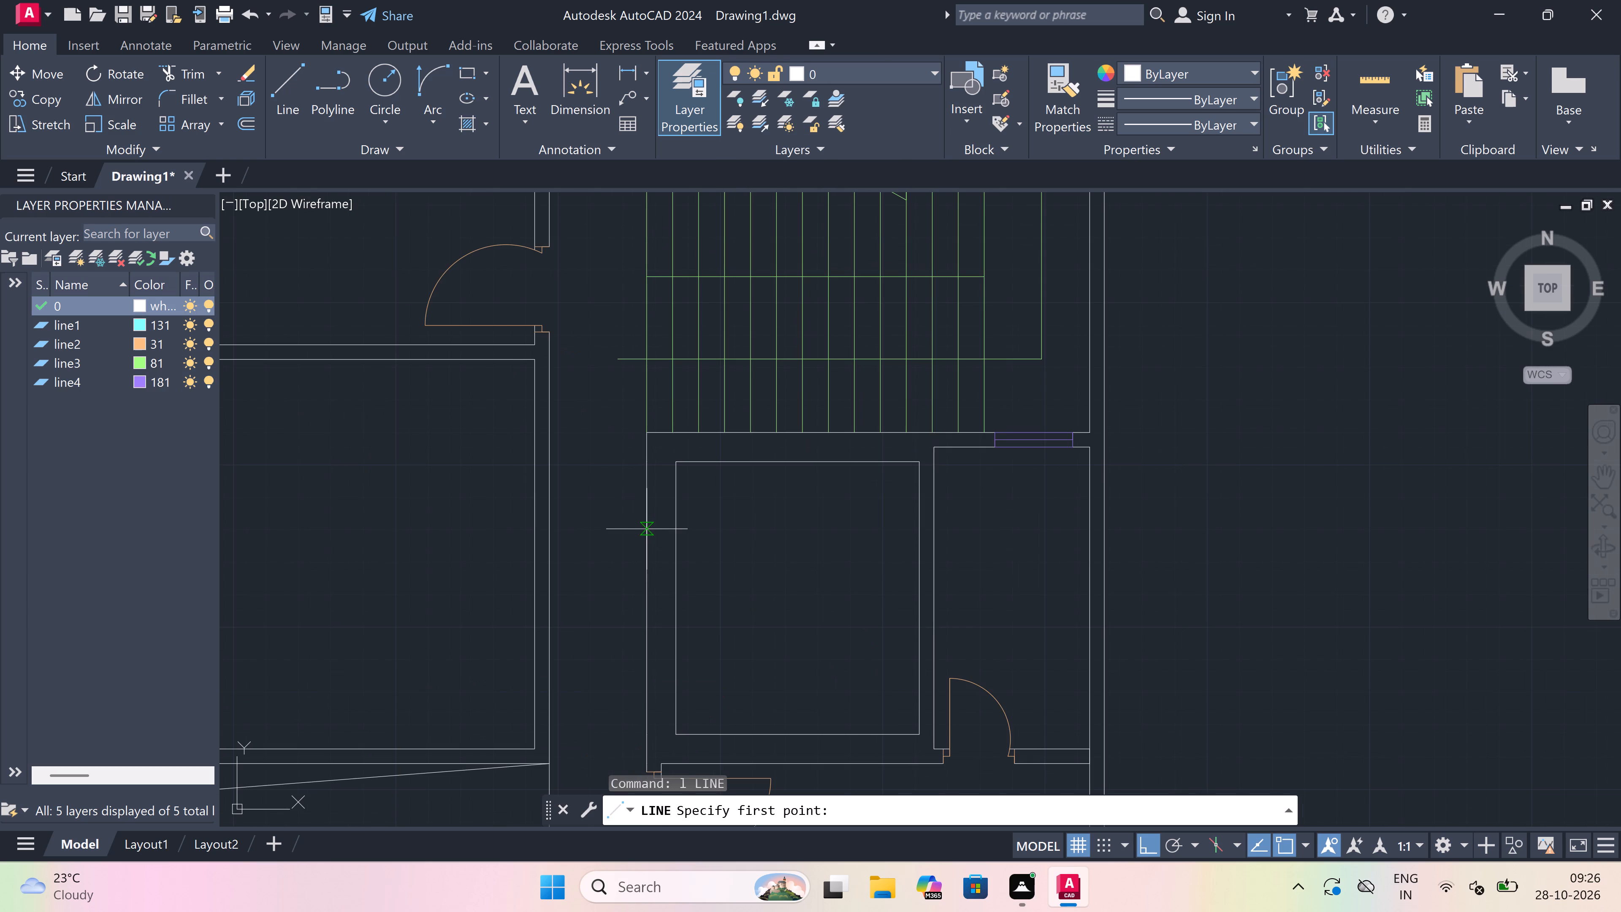
pyautogui.click(649, 520)
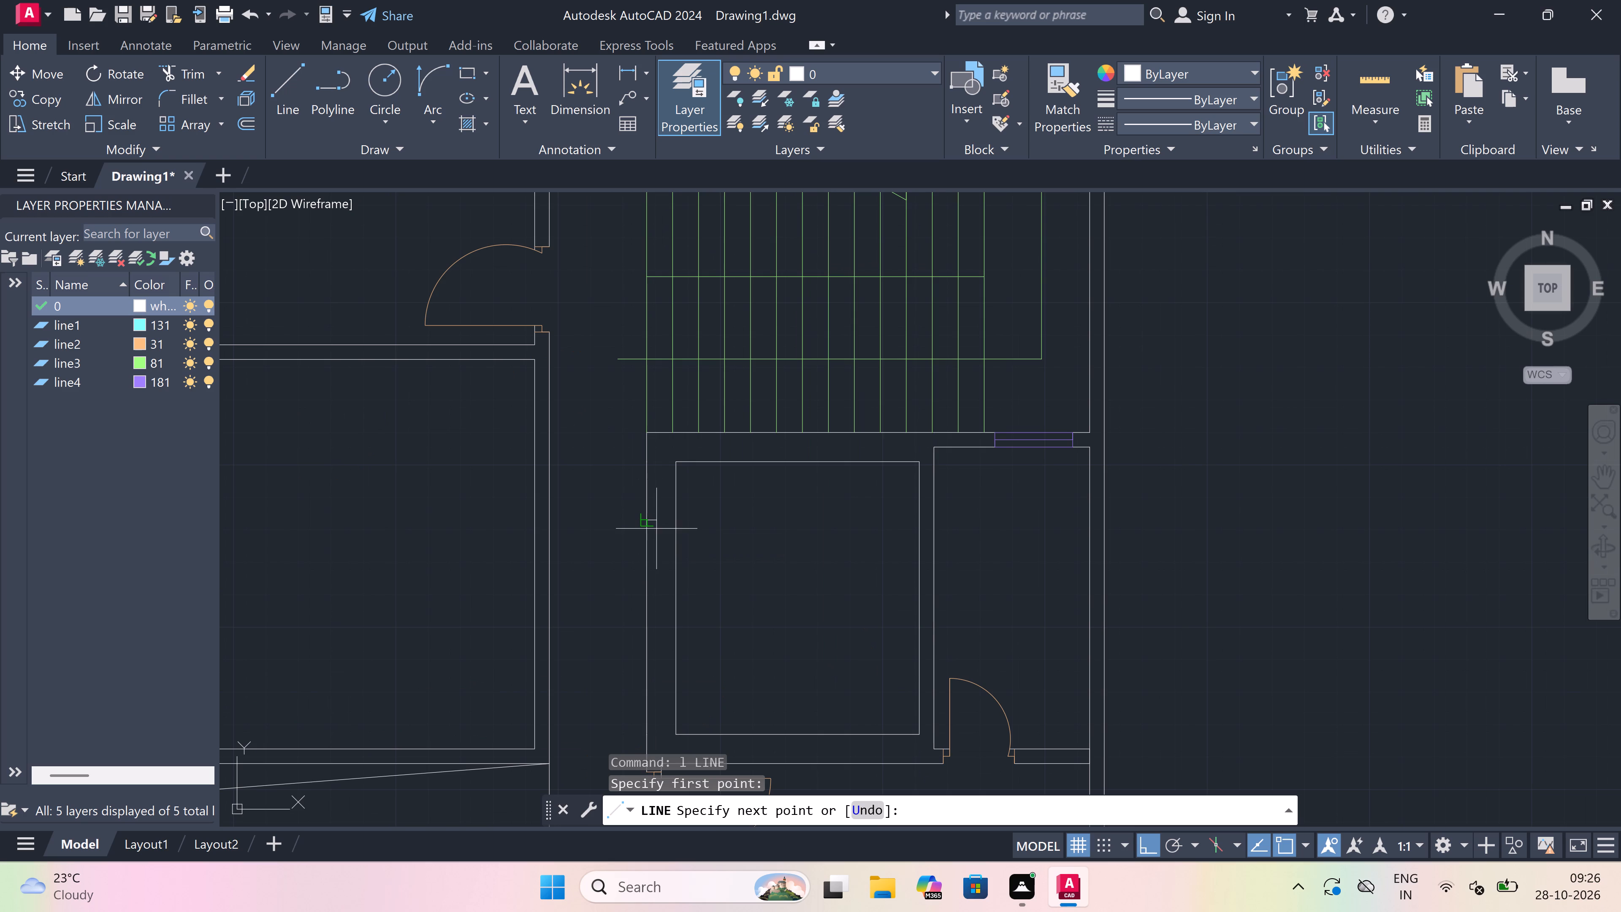
pyautogui.click(670, 525)
pyautogui.press('Escape')
# Draw a second short line across the same west wall nearer the room's south end, marking the opening's other side.
pyautogui.scroll(-4, 689, 458)
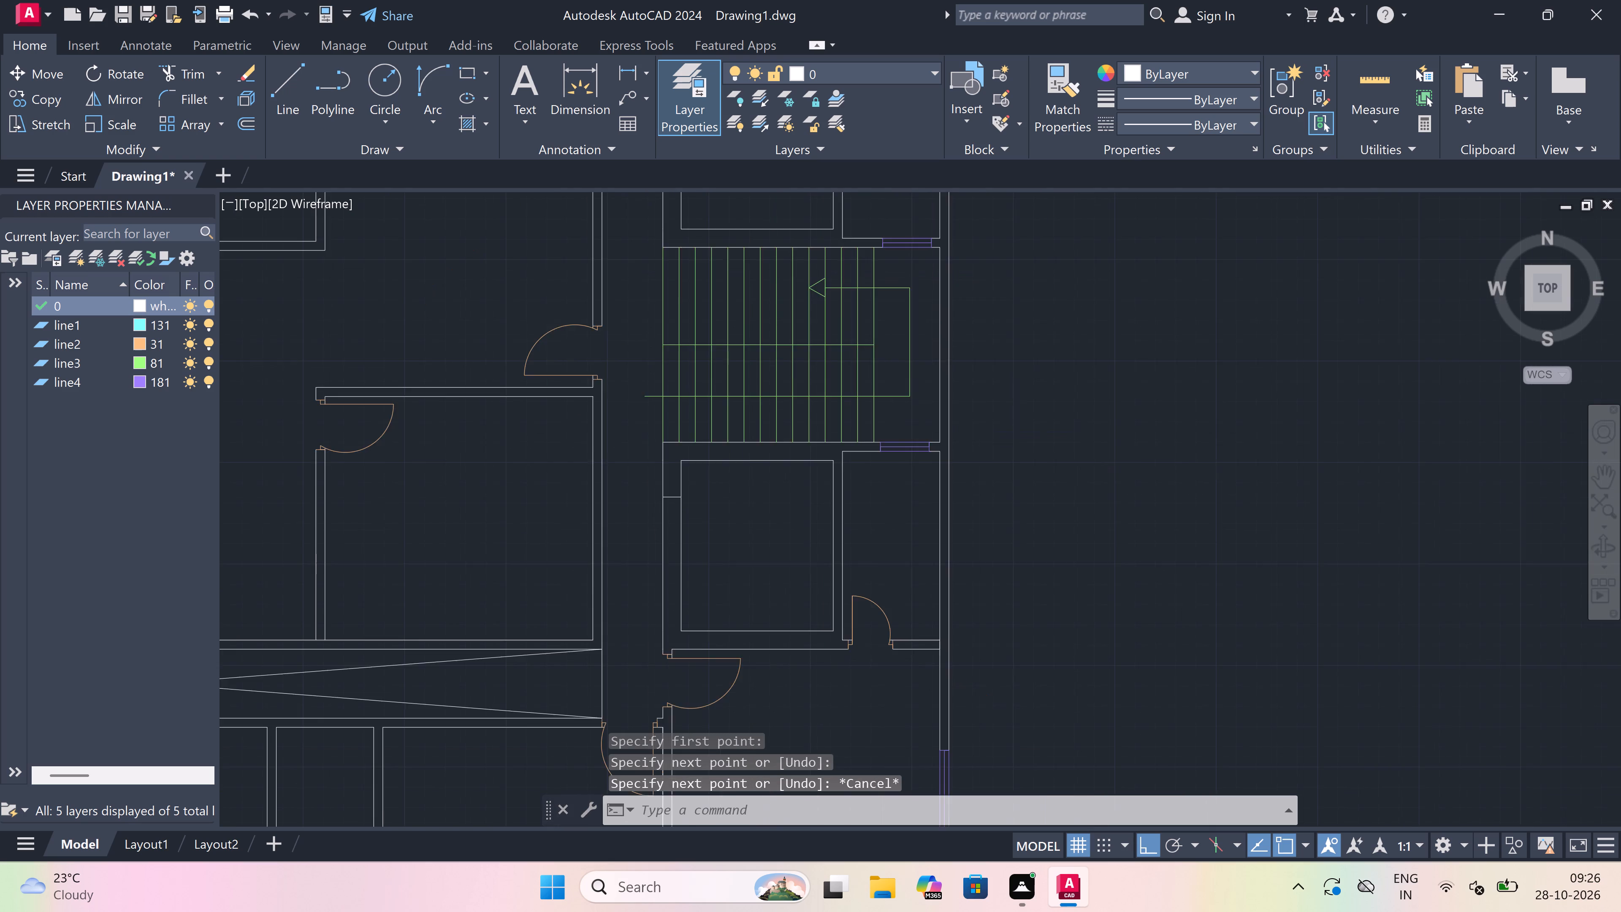
pyautogui.scroll(3, 682, 482)
pyautogui.press('space')
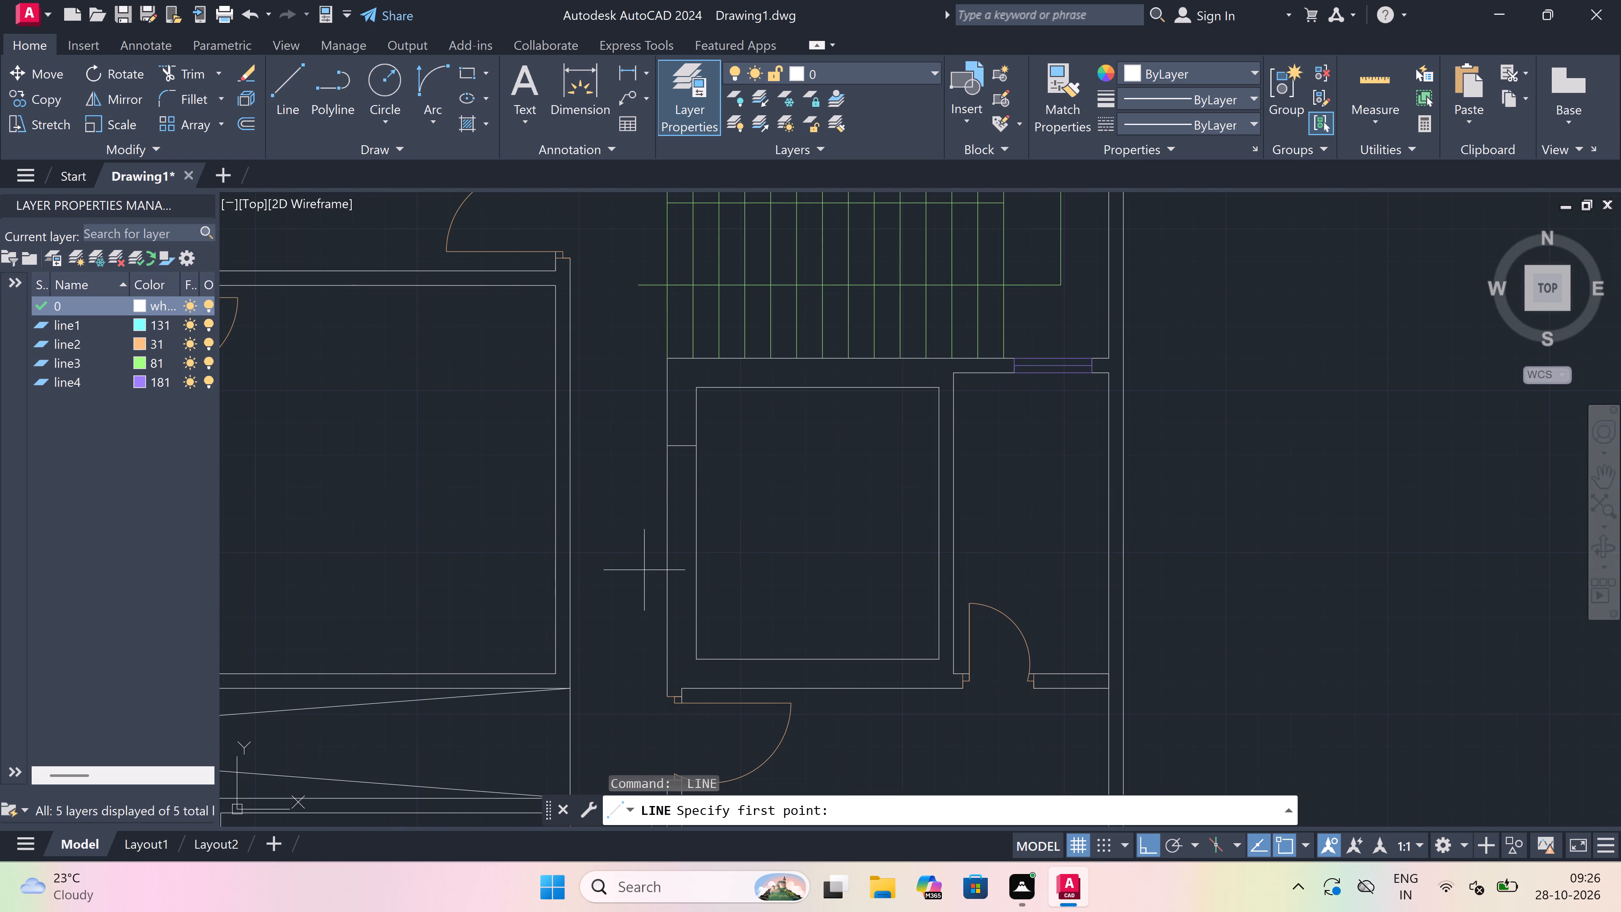
pyautogui.moveTo(664, 581); pyautogui.dragTo(670, 579)
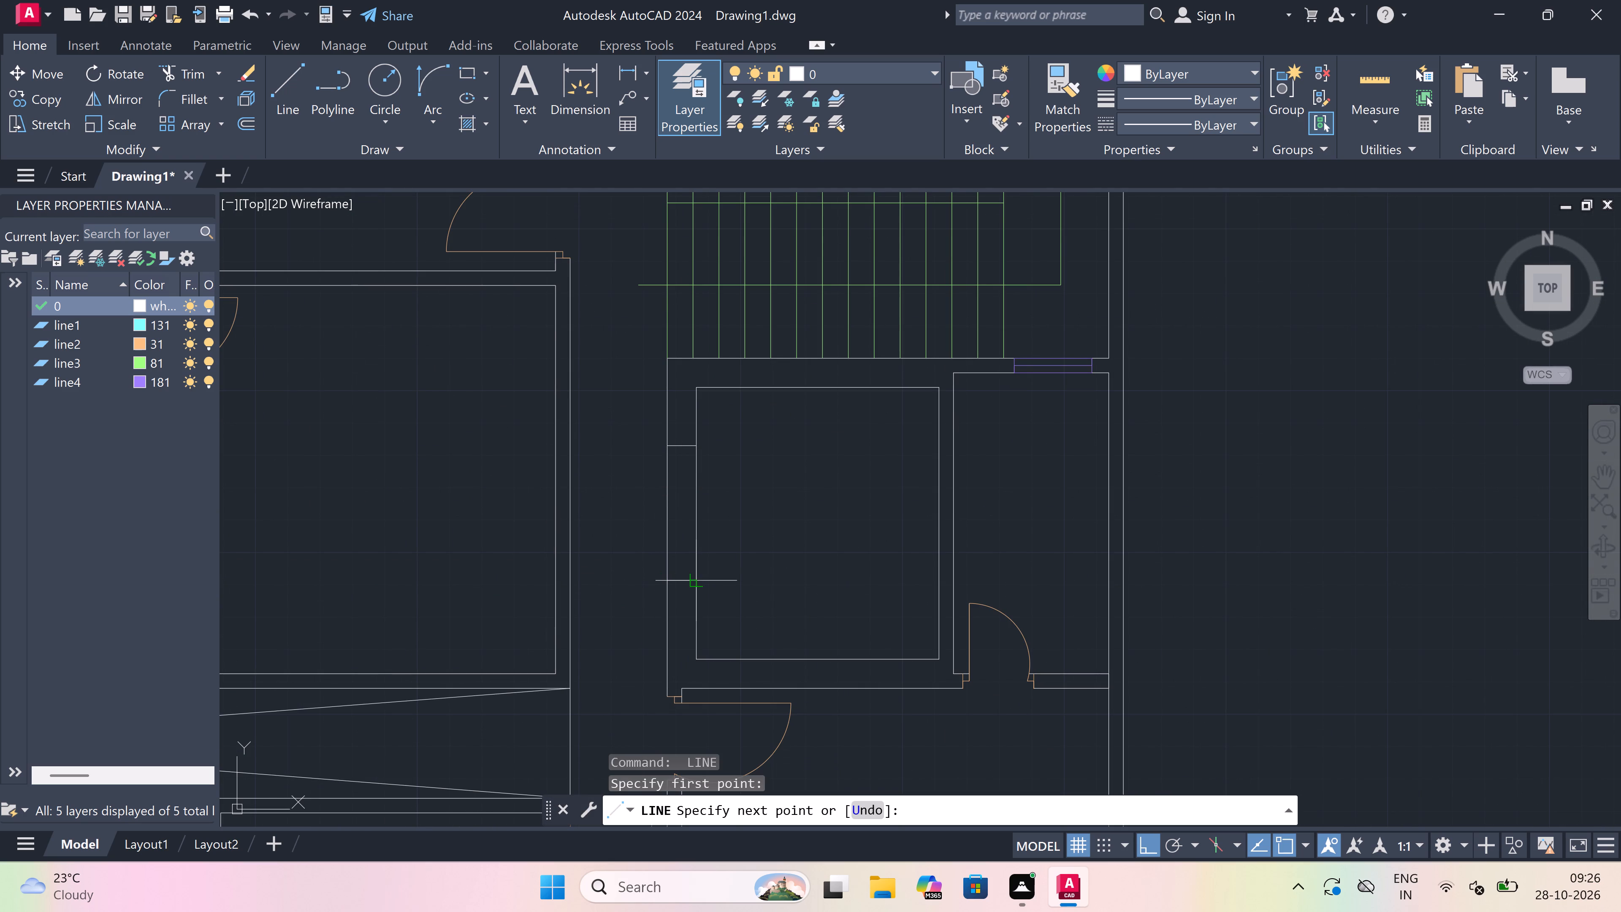
pyautogui.click(699, 579)
pyautogui.press('Escape')
# Trim both west wall lines between the two short lines to open the small room south of the staircase.
pyautogui.write('tr')
pyautogui.press('space')
pyautogui.click(710, 535)
pyautogui.click(664, 521)
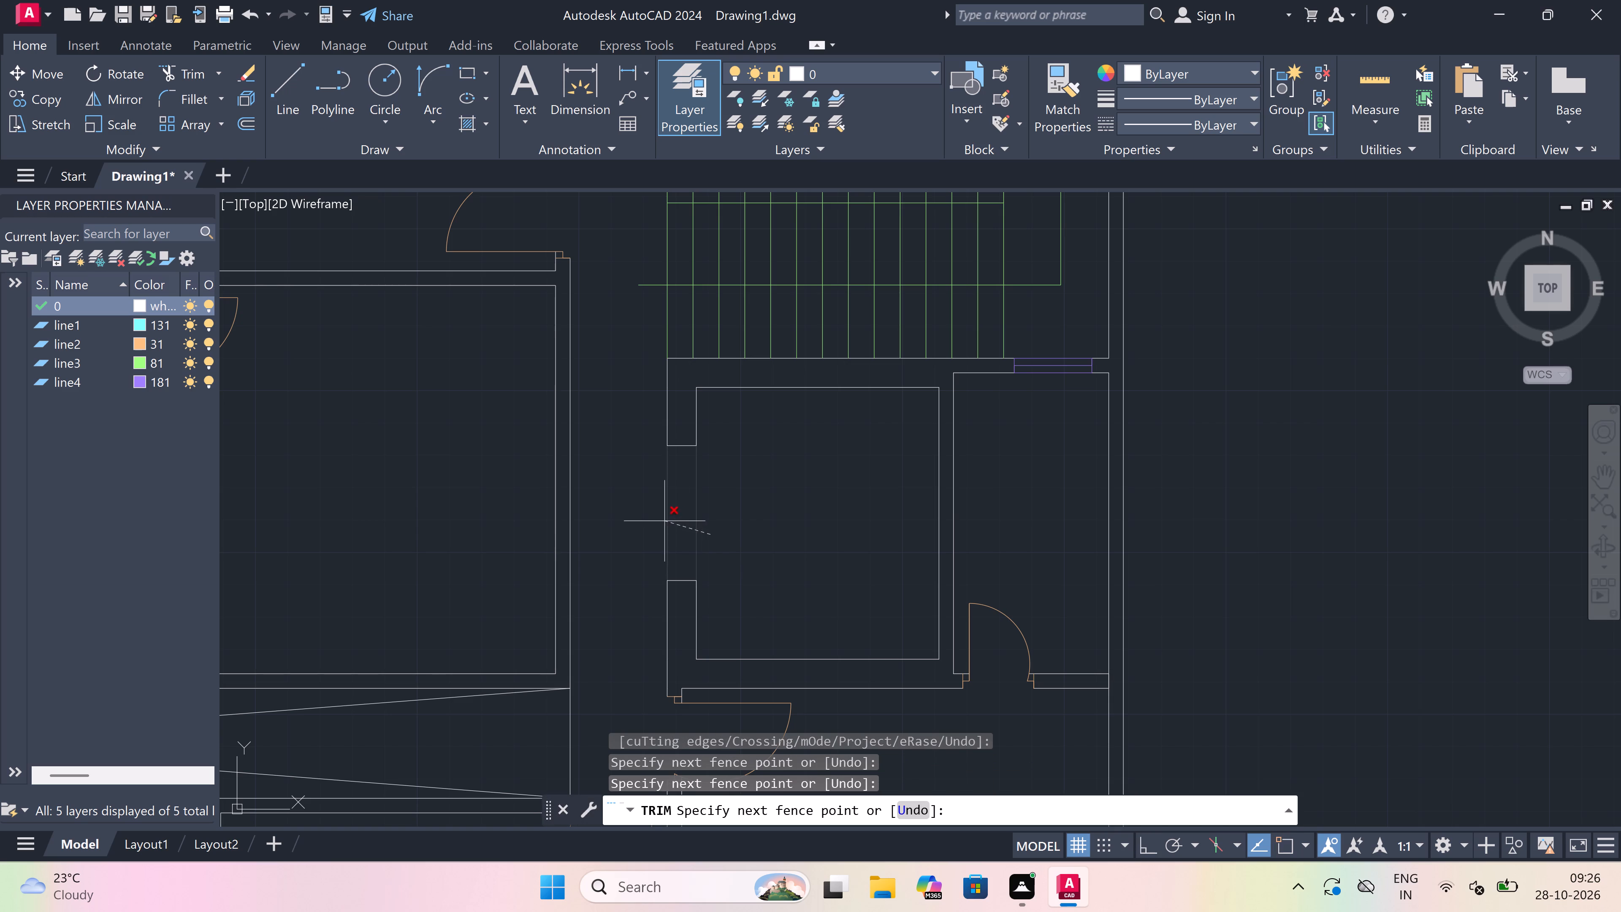
pyautogui.press('Escape')
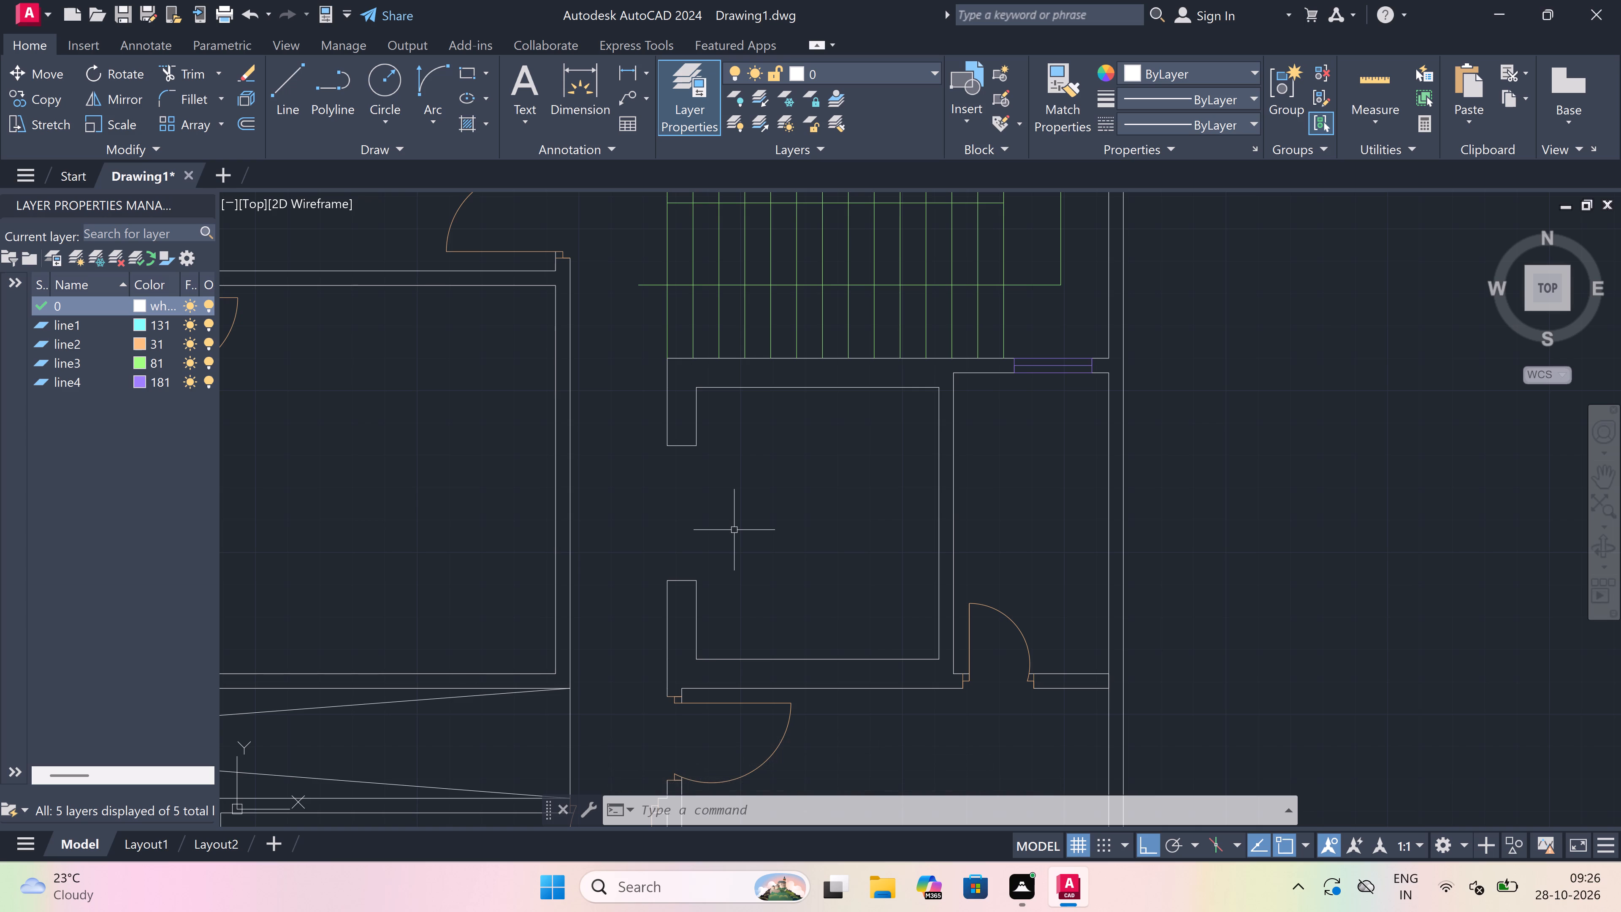
# Examine the staircase area, the overall plan and the rooms along its north side for remaining linework.
pyautogui.scroll(-3, 735, 527)
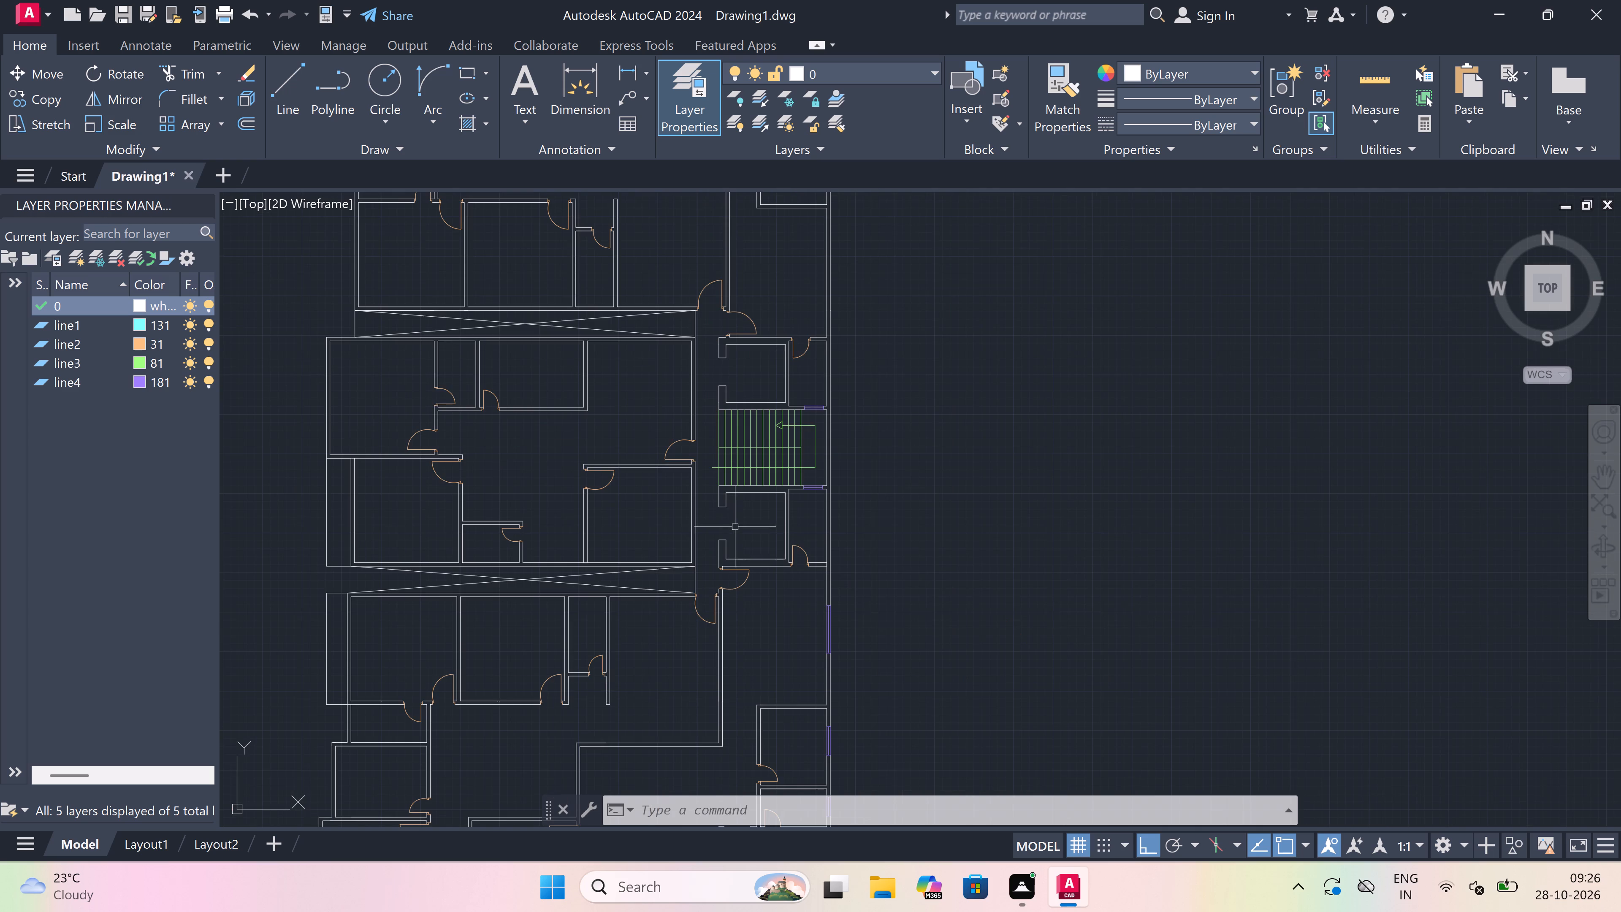
pyautogui.scroll(1, 748, 520)
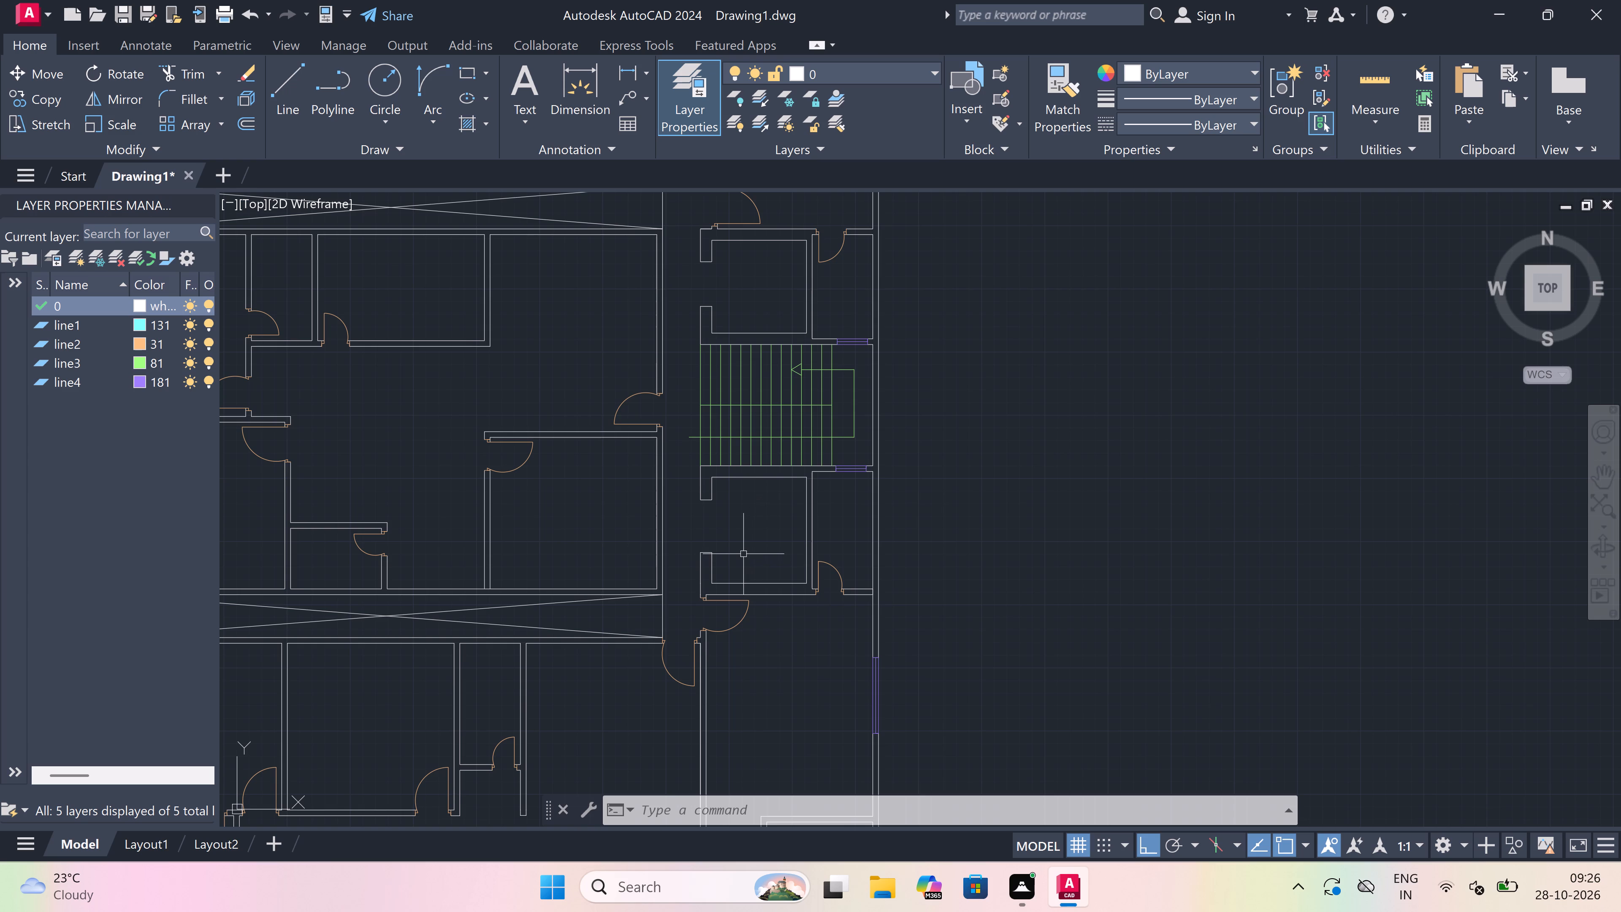
pyautogui.scroll(-2, 743, 554)
pyautogui.scroll(2, 743, 554)
pyautogui.scroll(-1, 743, 554)
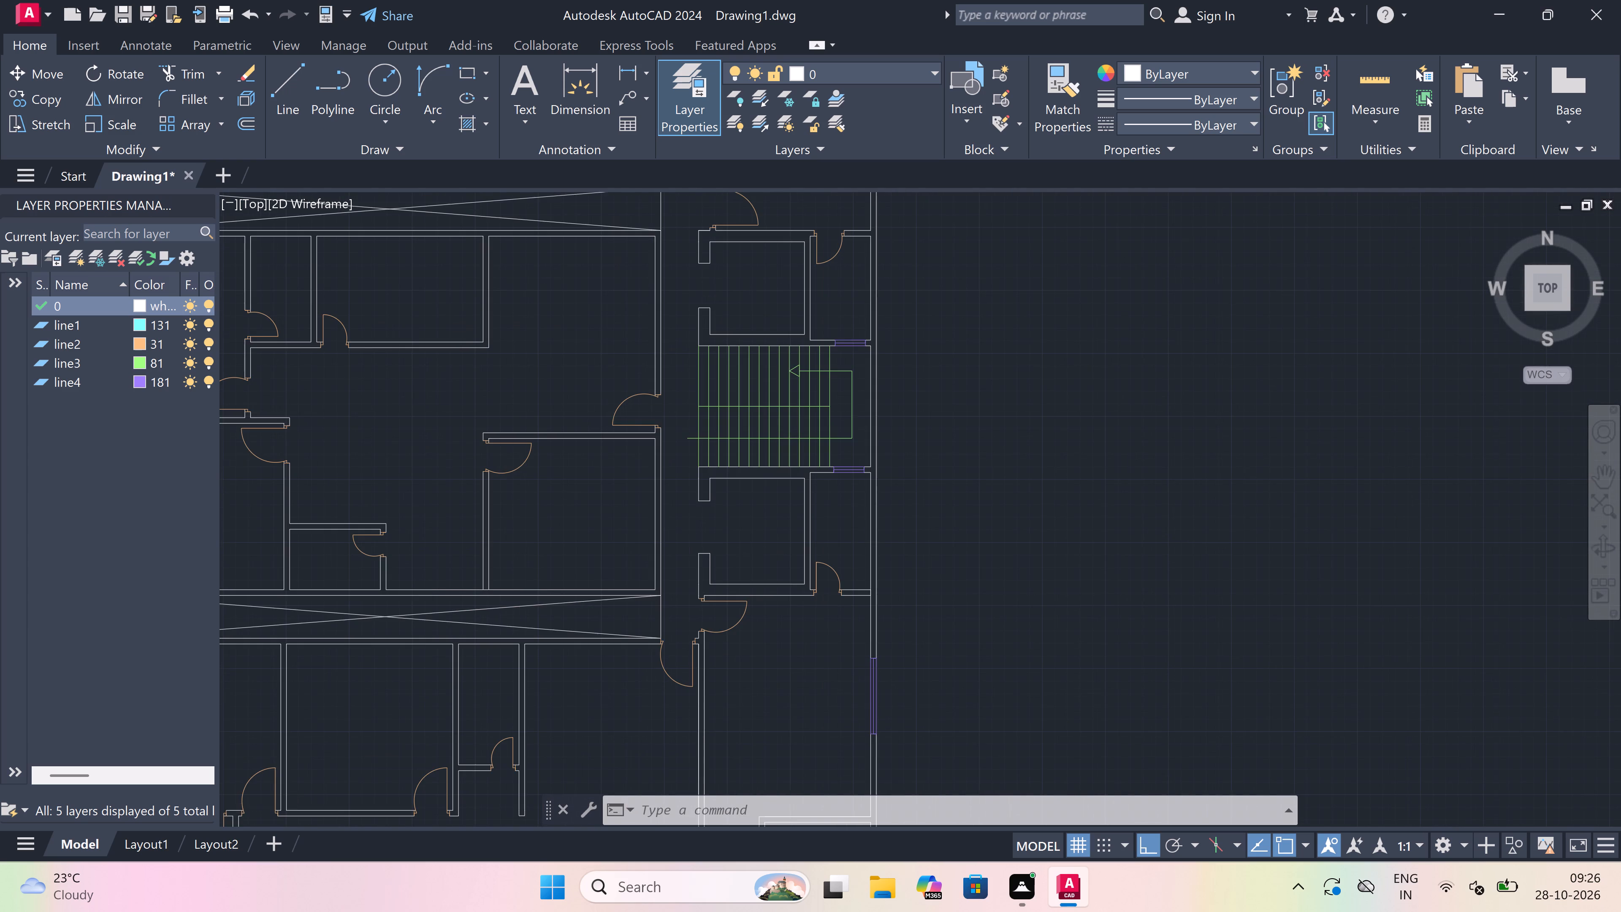
pyautogui.scroll(-2, 743, 554)
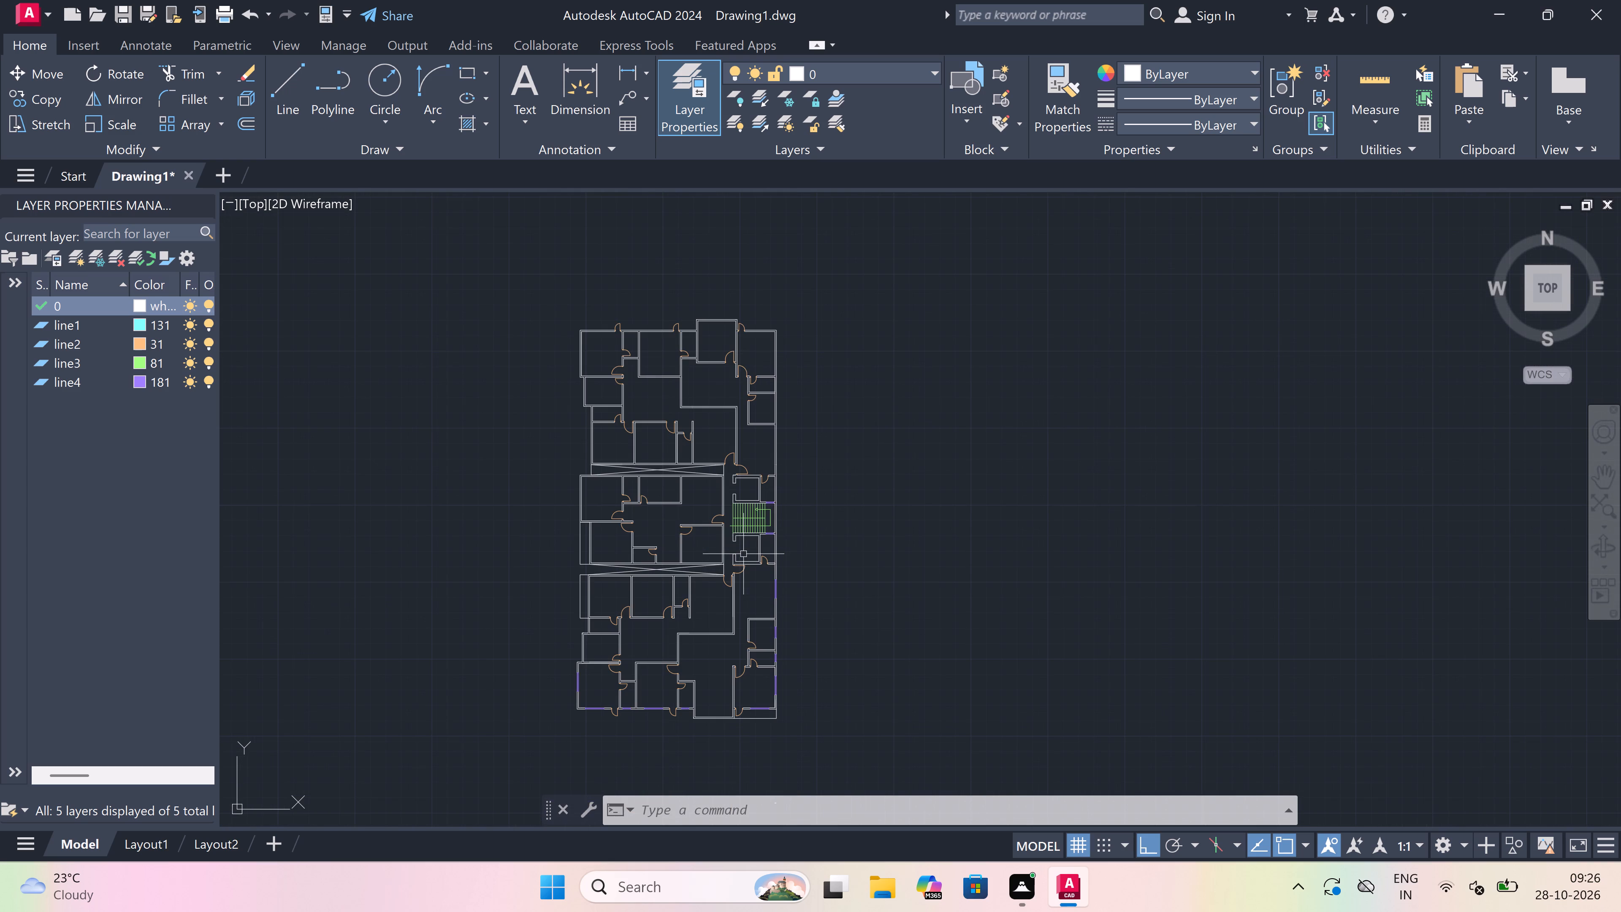
pyautogui.scroll(1, 743, 554)
pyautogui.scroll(-1, 743, 554)
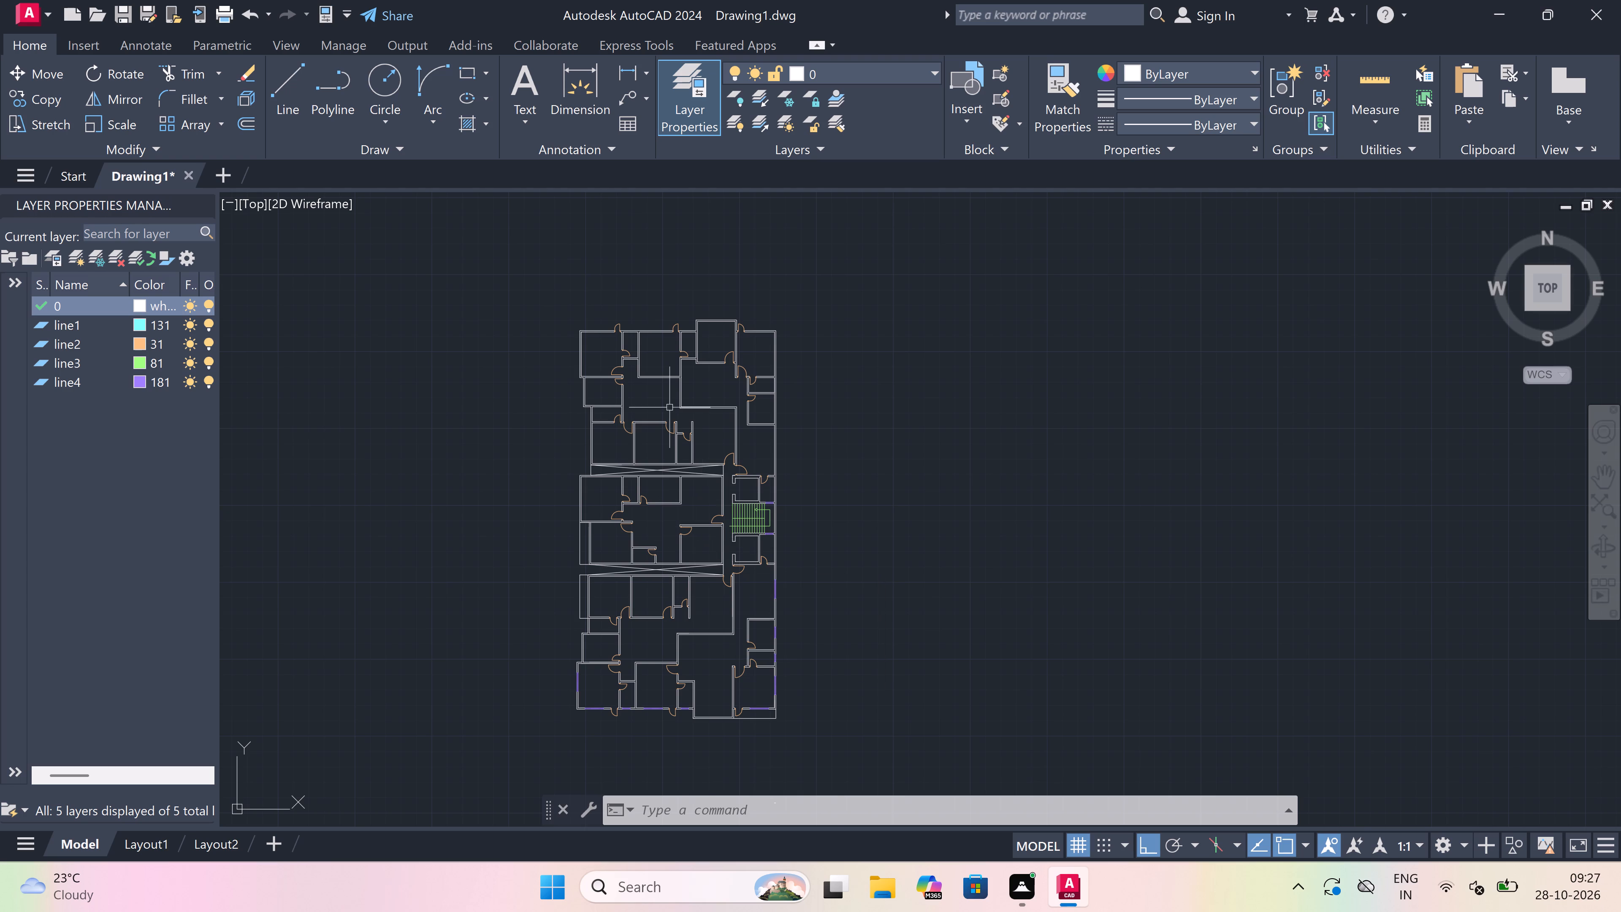
pyautogui.scroll(1, 668, 393)
pyautogui.scroll(-3, 641, 363)
pyautogui.scroll(4, 629, 347)
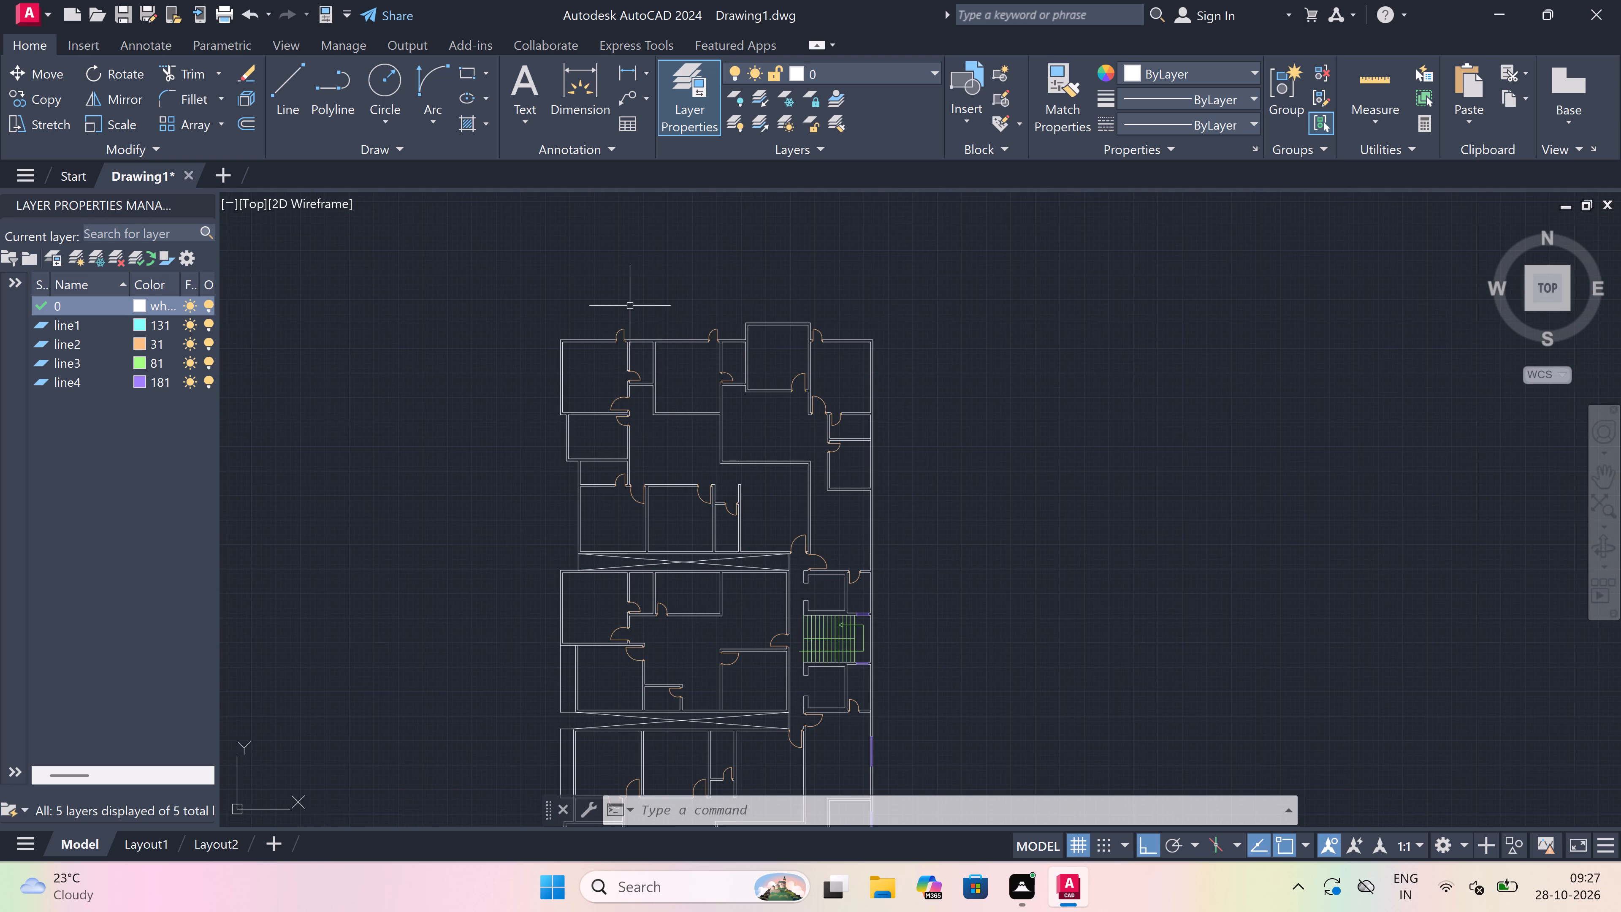
pyautogui.scroll(3, 613, 305)
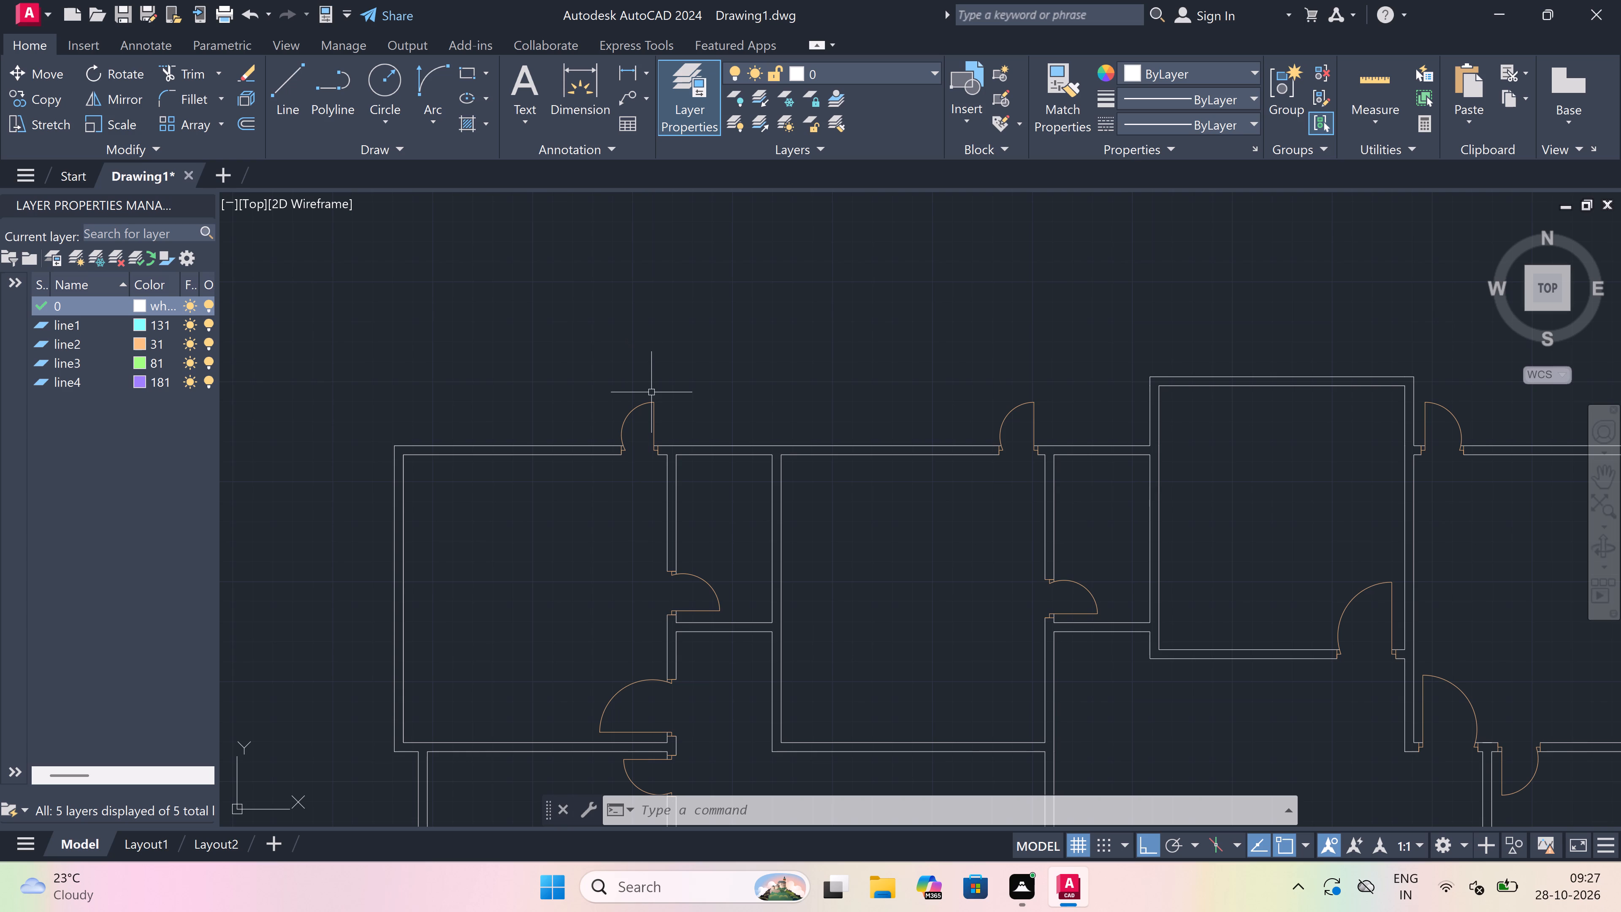
pyautogui.scroll(-1, 649, 391)
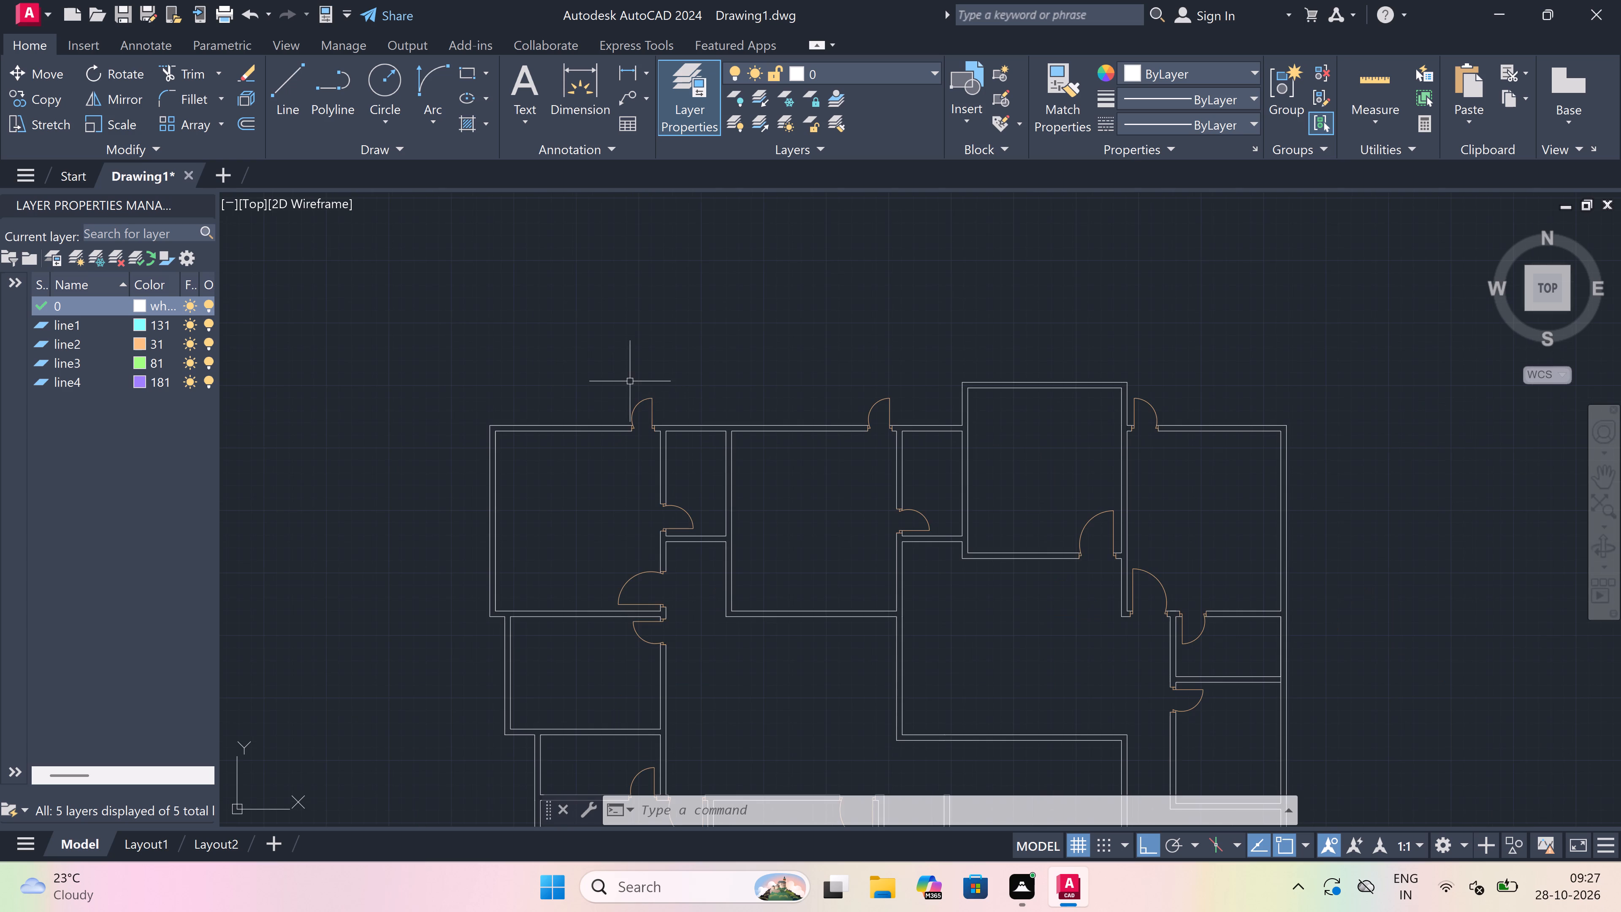
pyautogui.scroll(1, 587, 369)
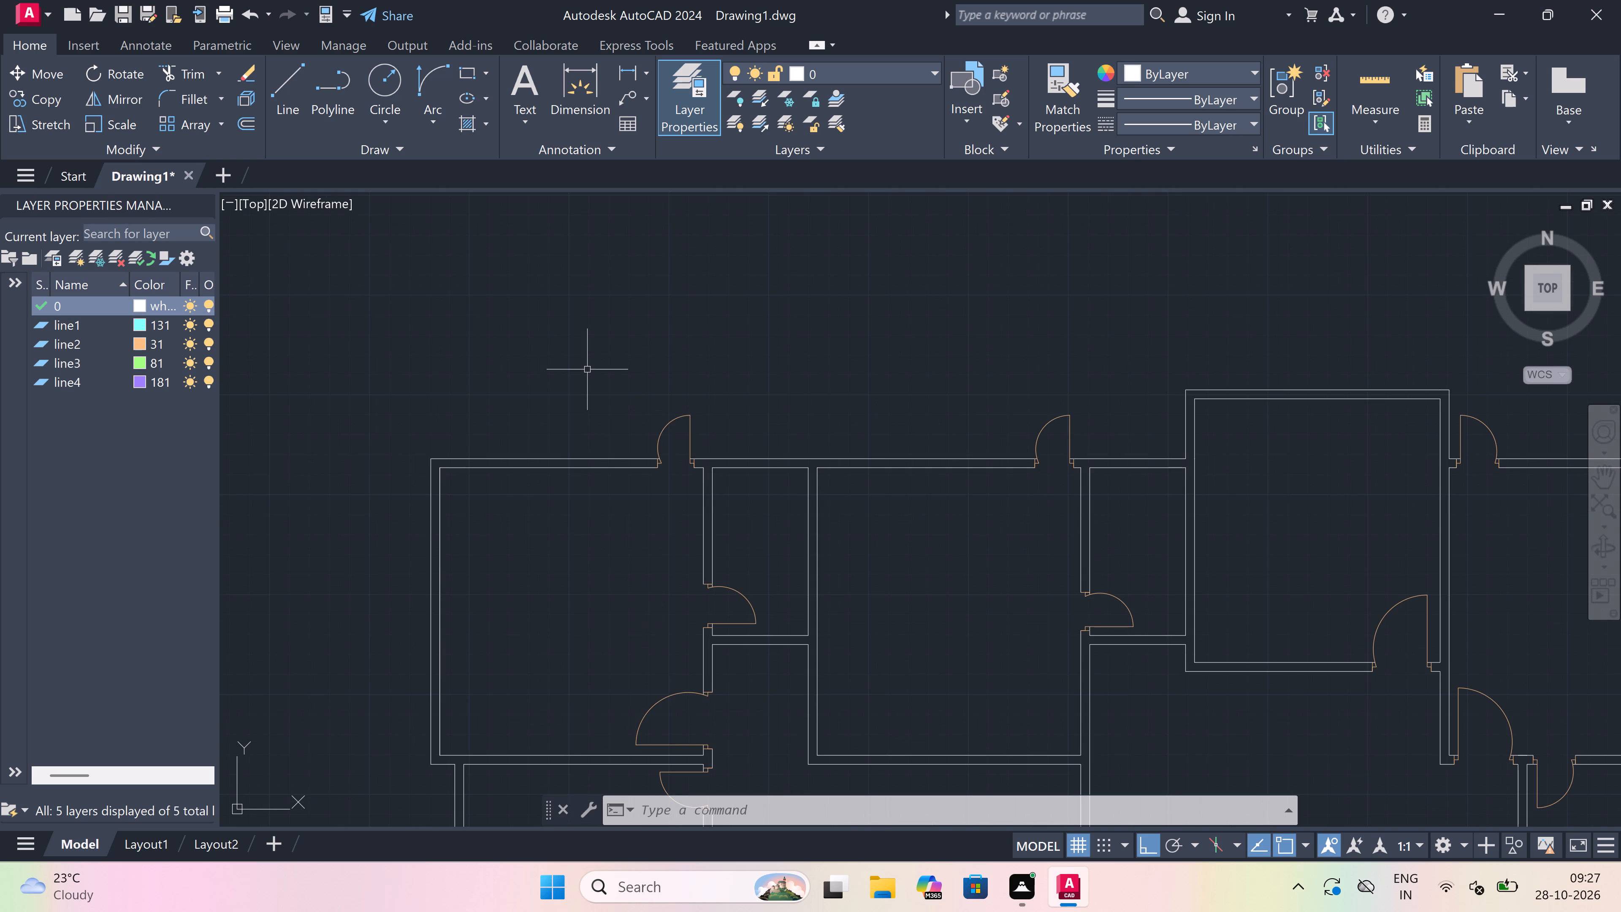
# On layer 0, outline a 2'6" deep projection outside the northwest room's north wall, from its outer corner to the east partition's far face.
pyautogui.click(892, 70)
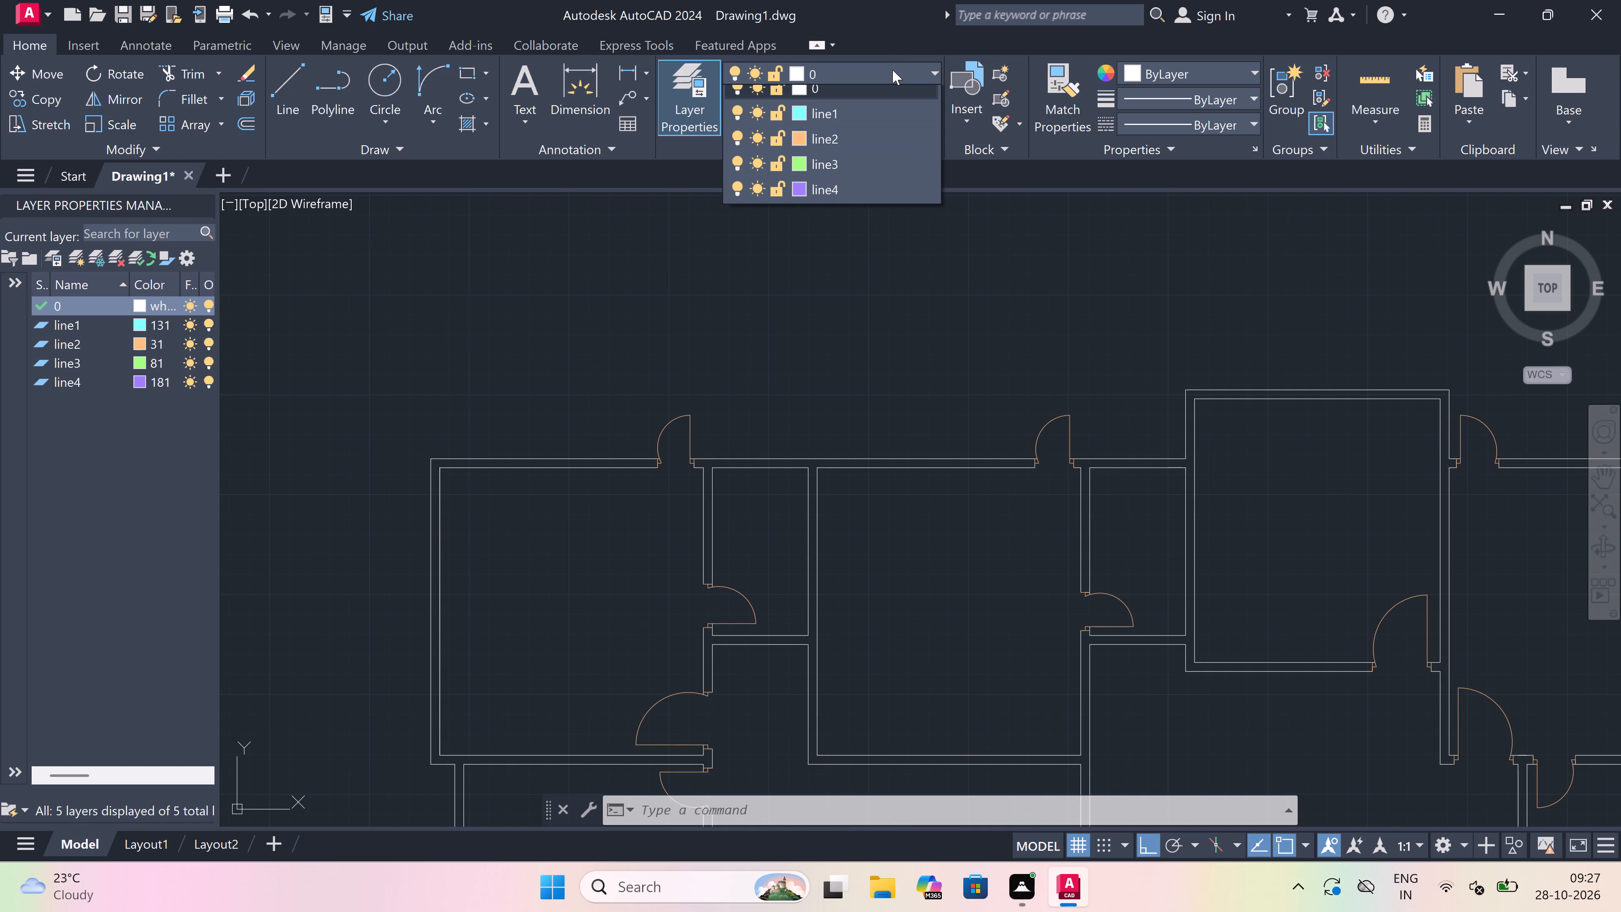
pyautogui.click(876, 94)
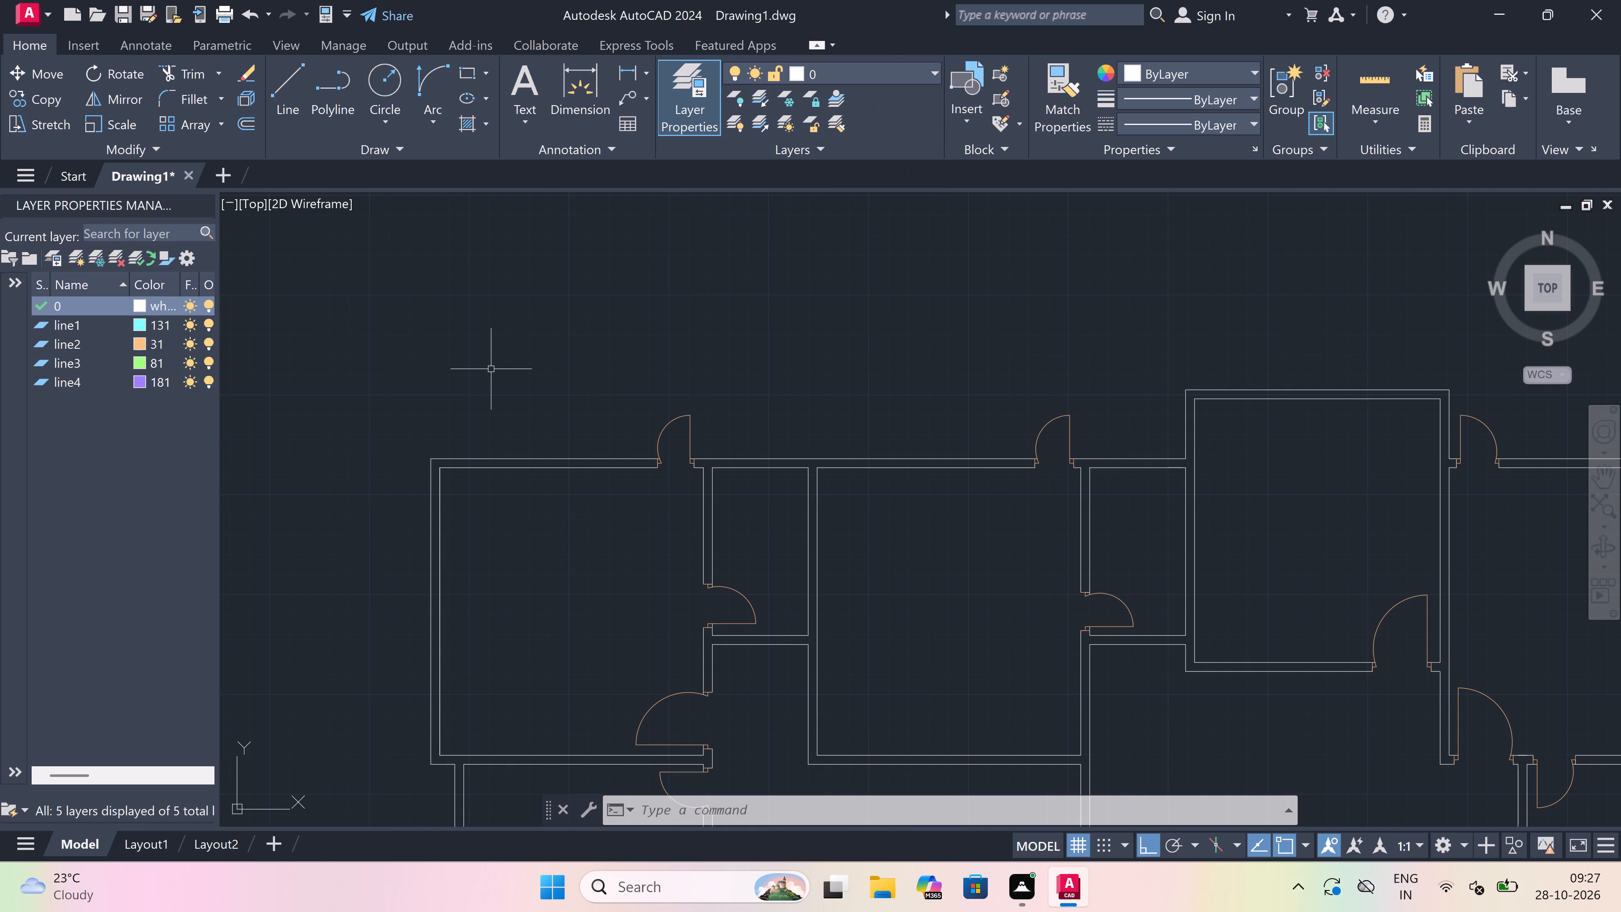
pyautogui.press('l')
pyautogui.press('space')
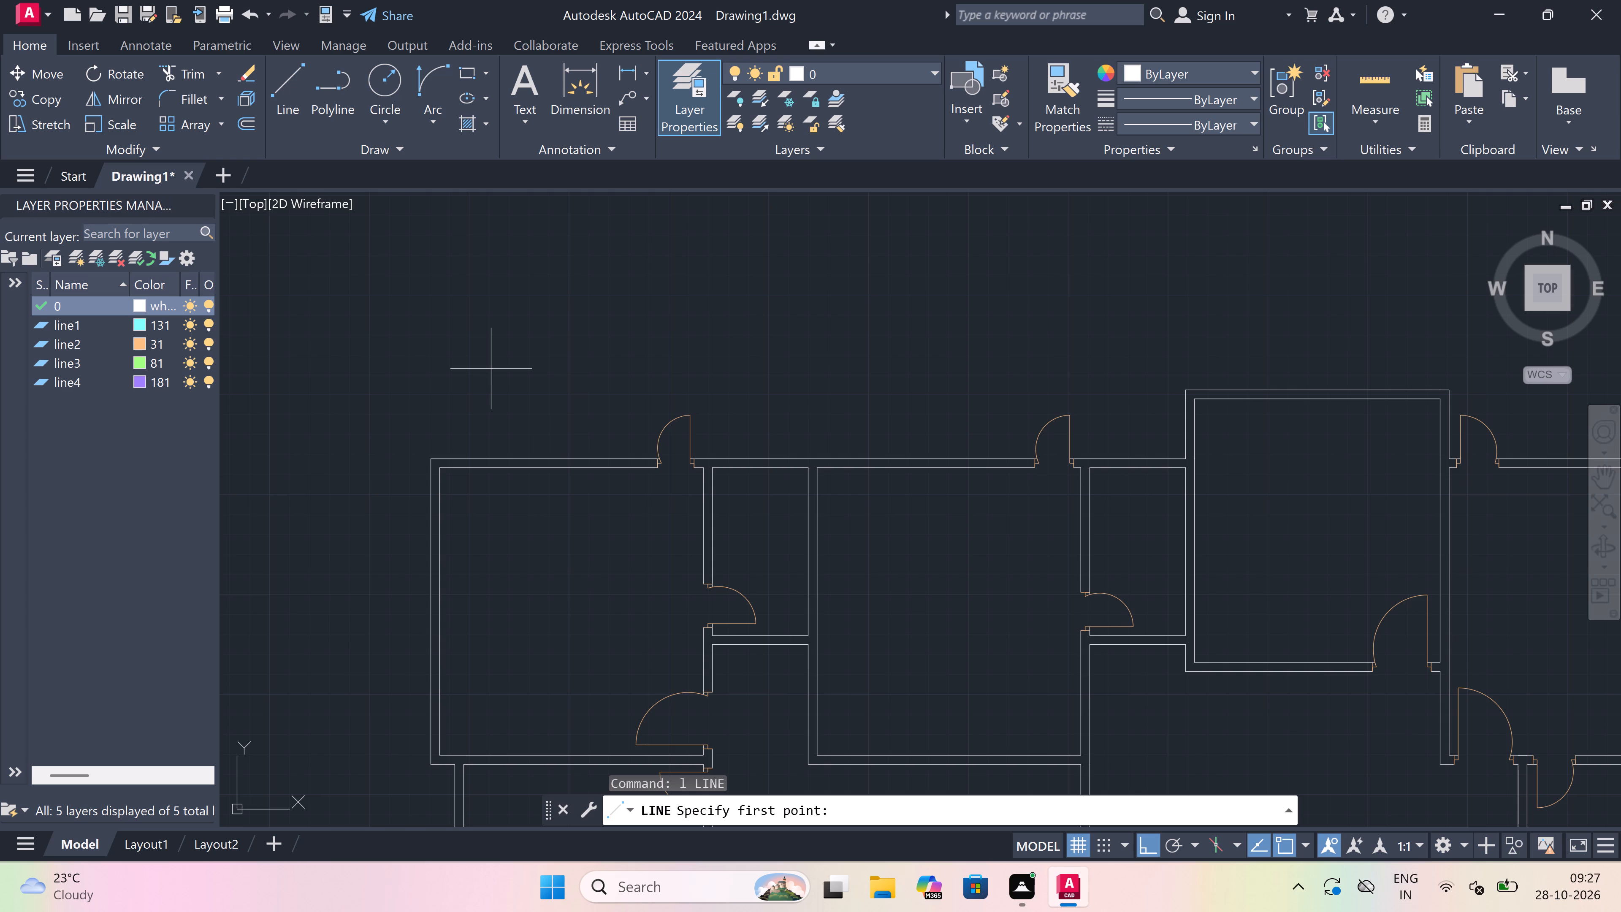
pyautogui.scroll(2, 444, 390)
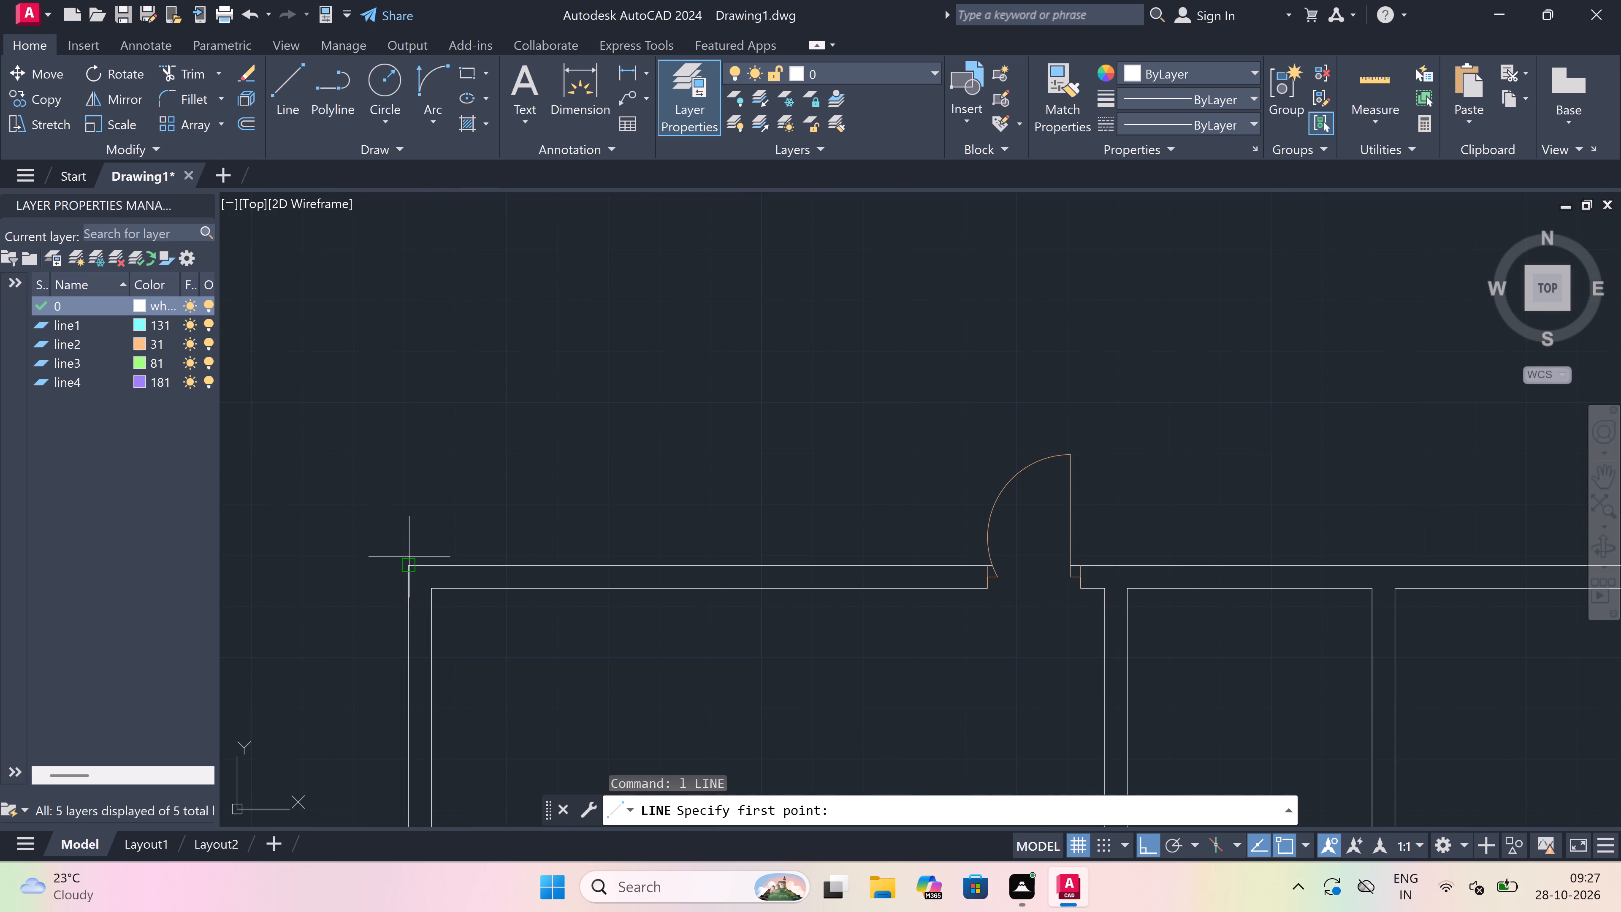
pyautogui.moveTo(407, 565); pyautogui.dragTo(414, 470)
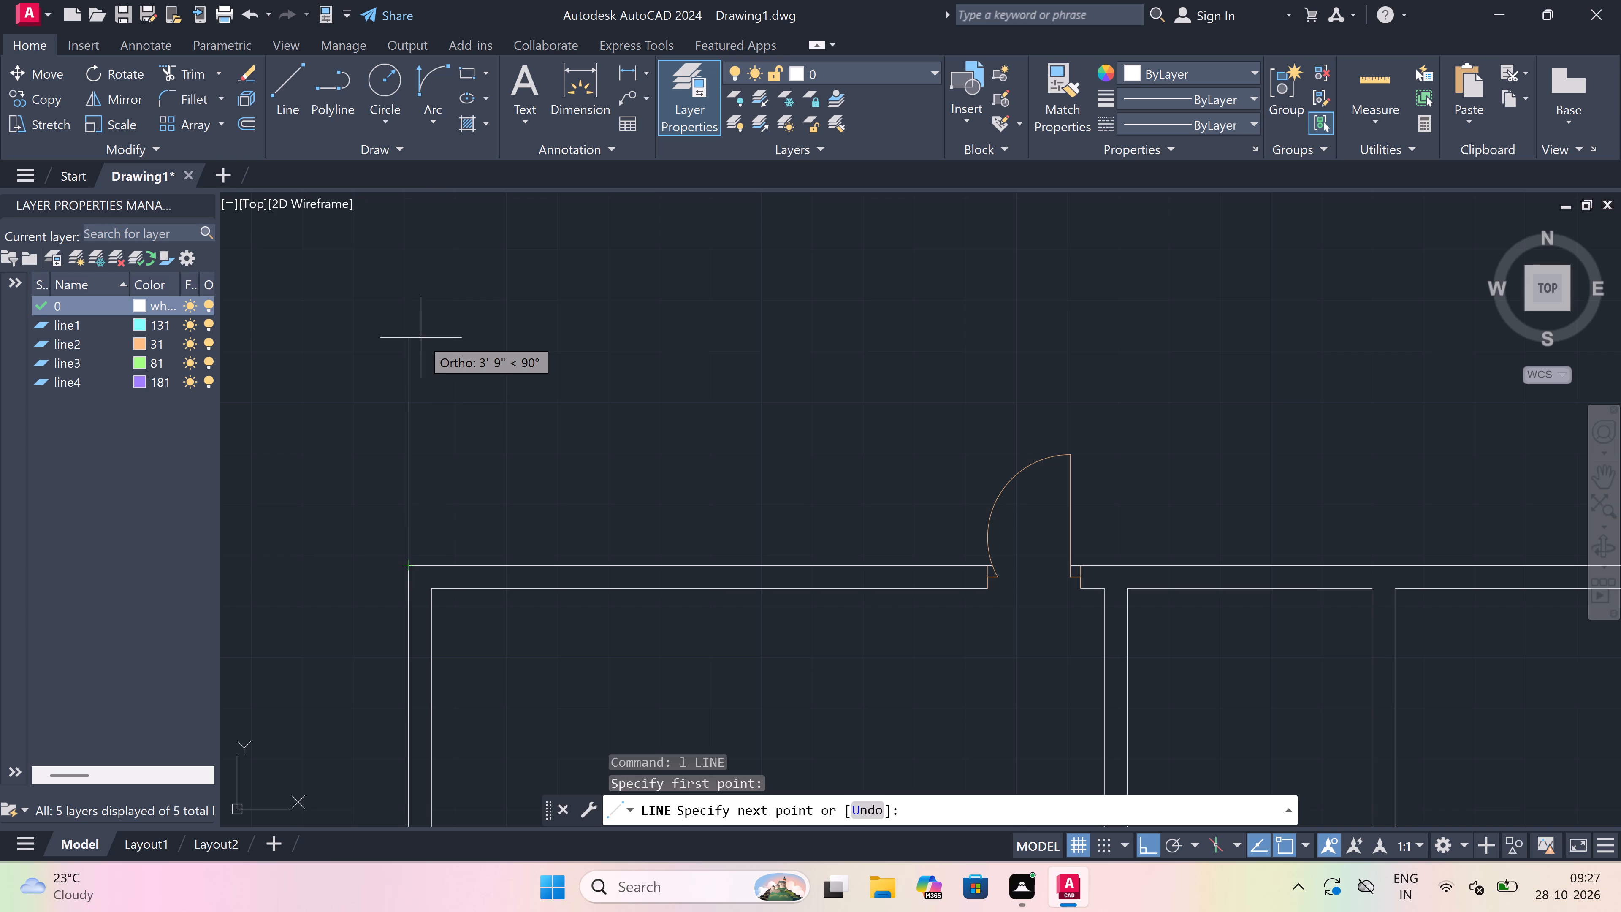
pyautogui.write("2'")
pyautogui.write('6"')
pyautogui.press('space')
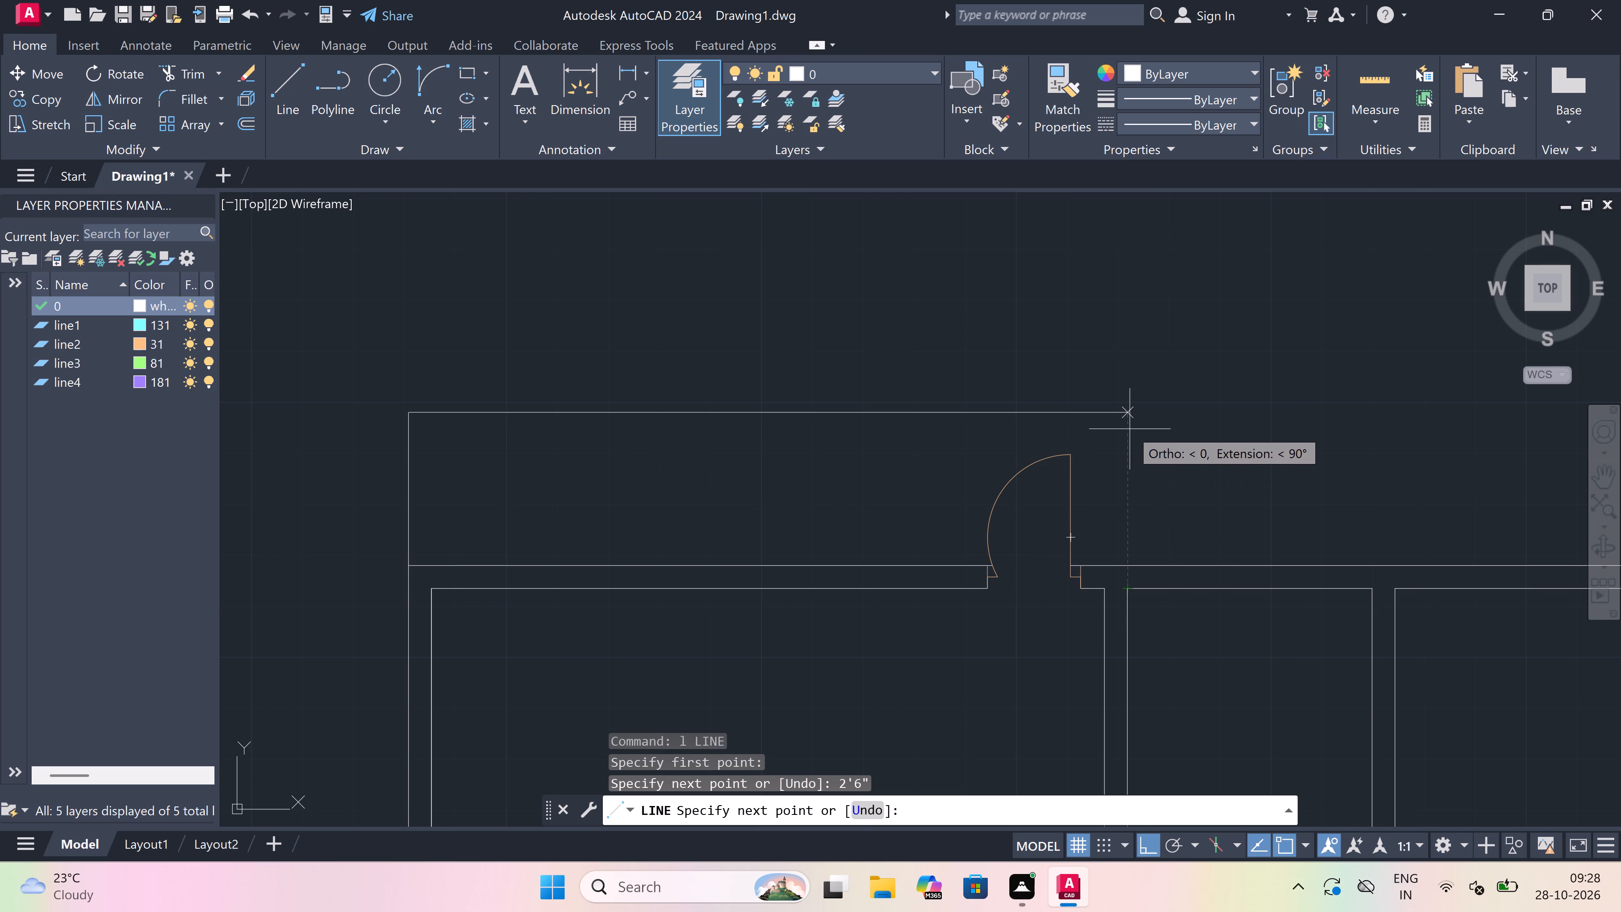
pyautogui.click(1130, 413)
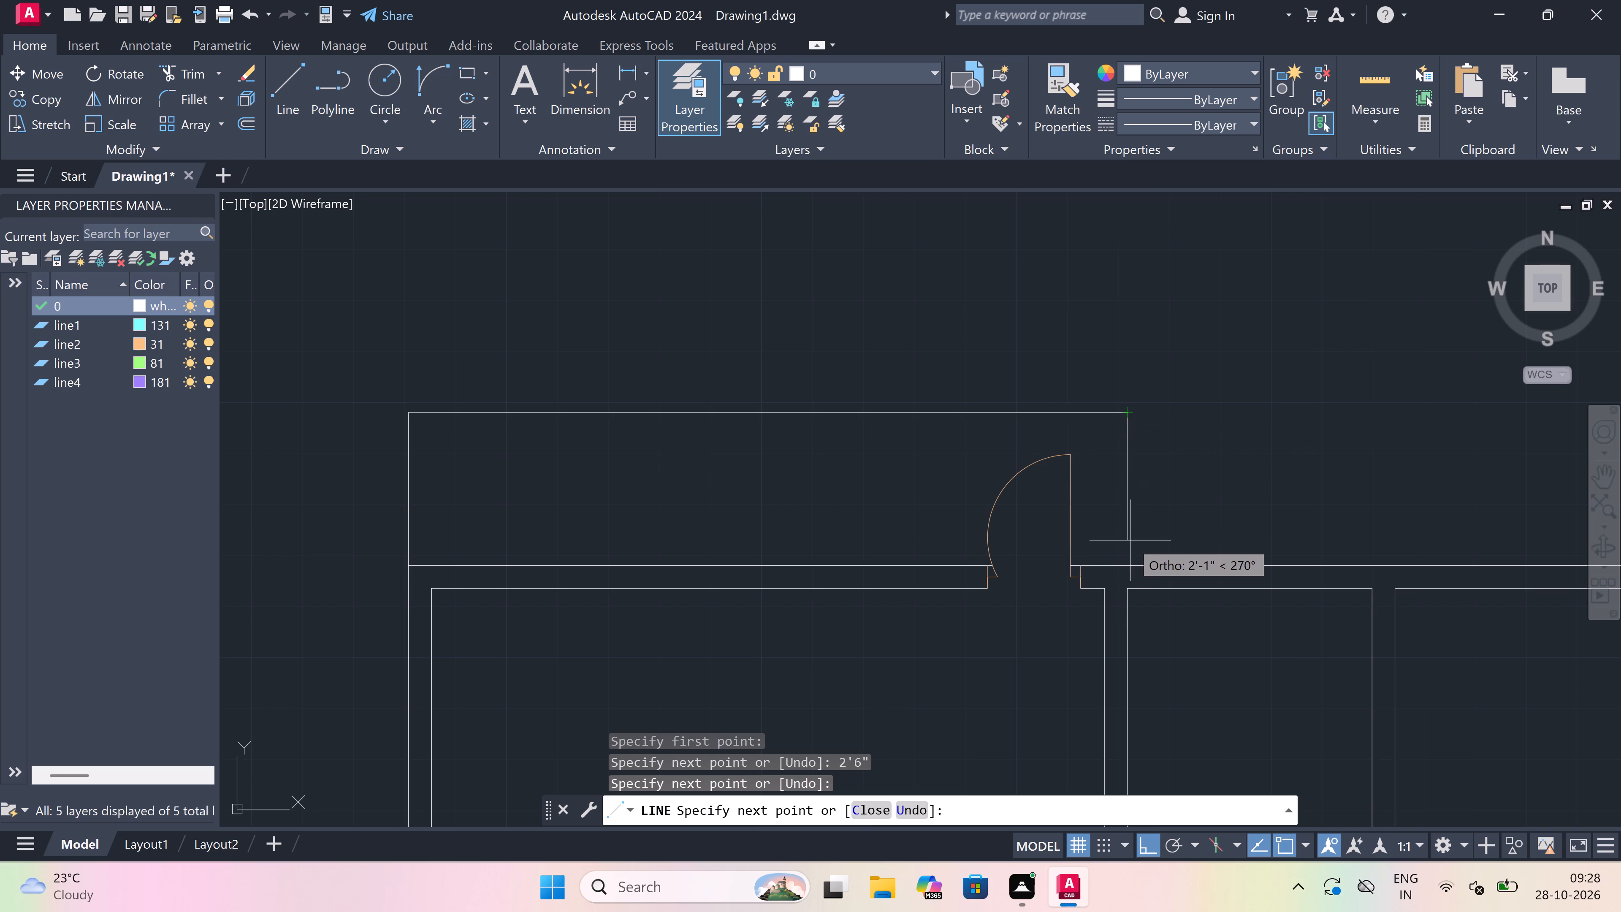
pyautogui.click(1129, 564)
pyautogui.press('Escape')
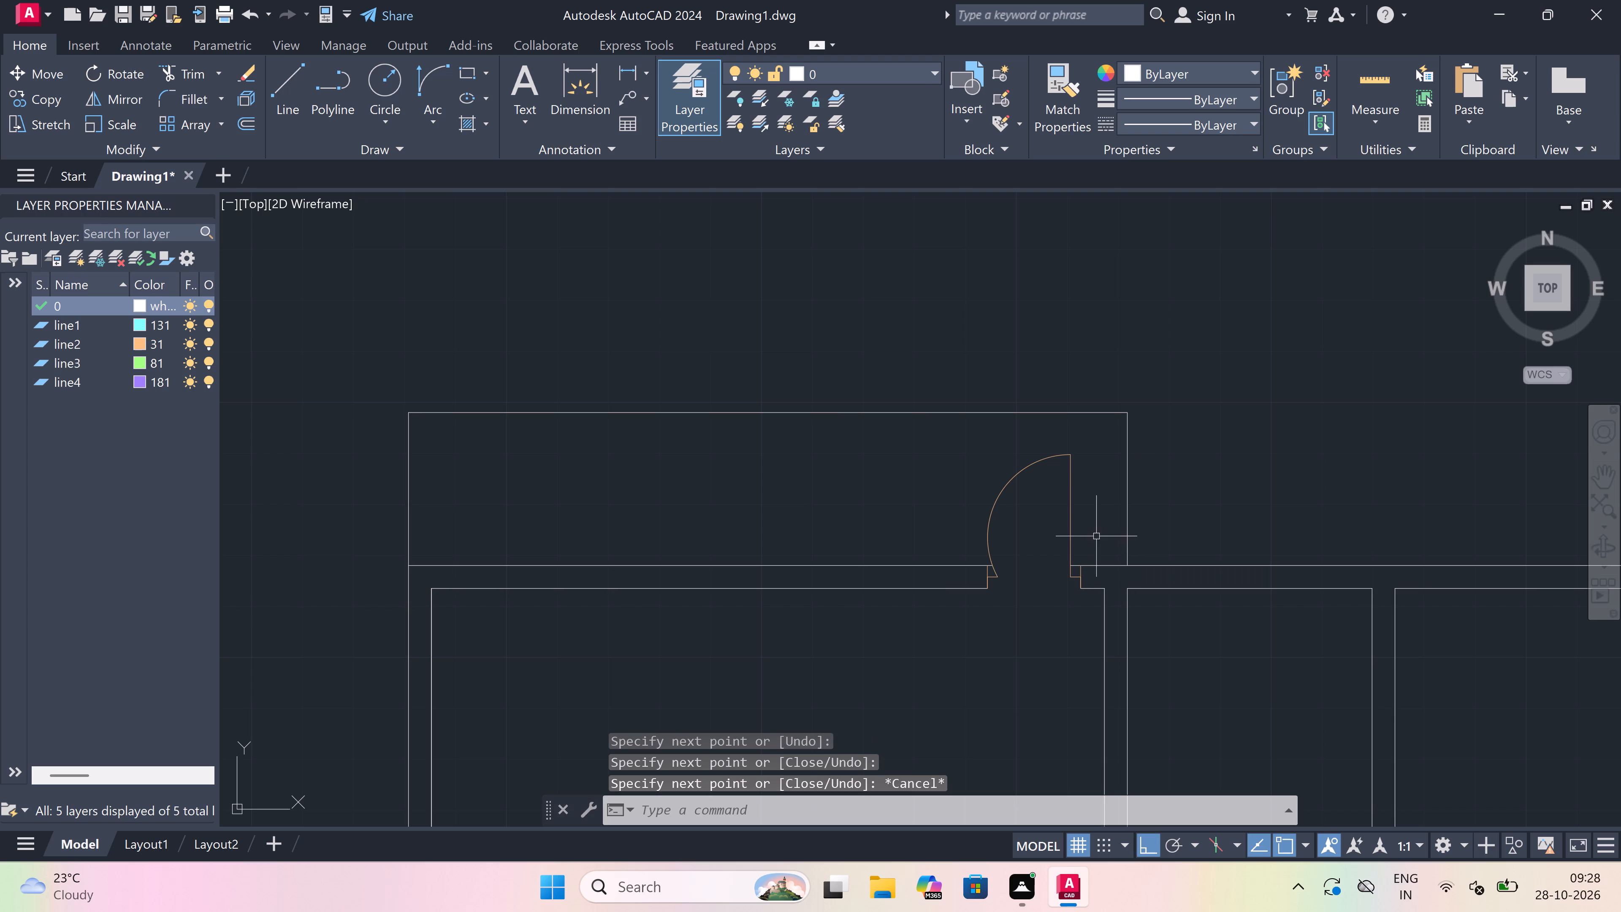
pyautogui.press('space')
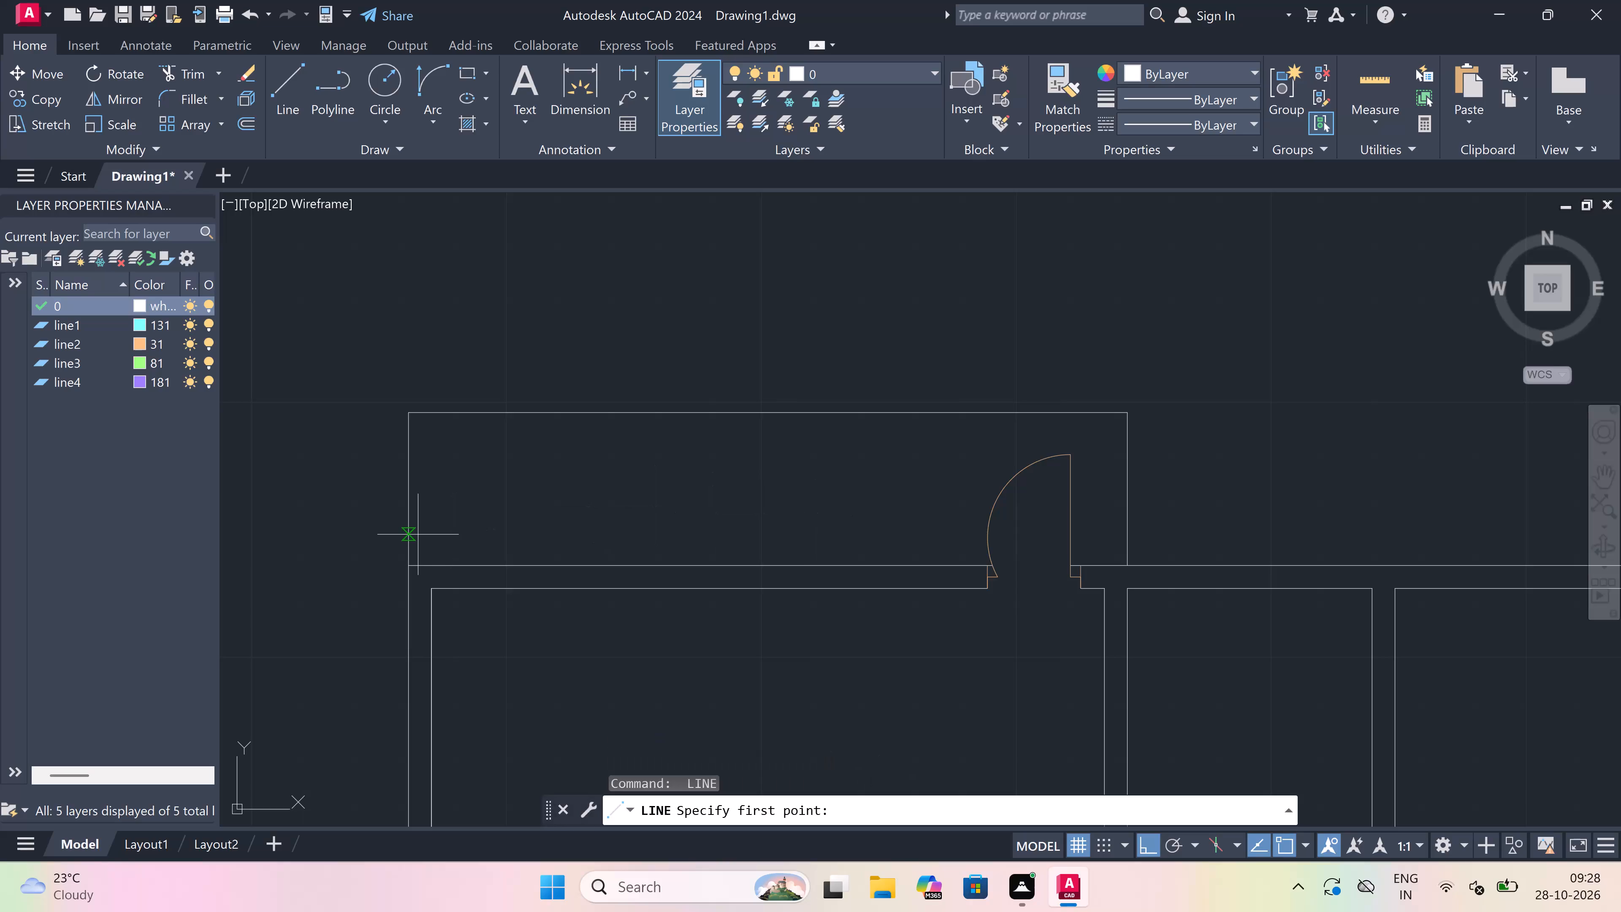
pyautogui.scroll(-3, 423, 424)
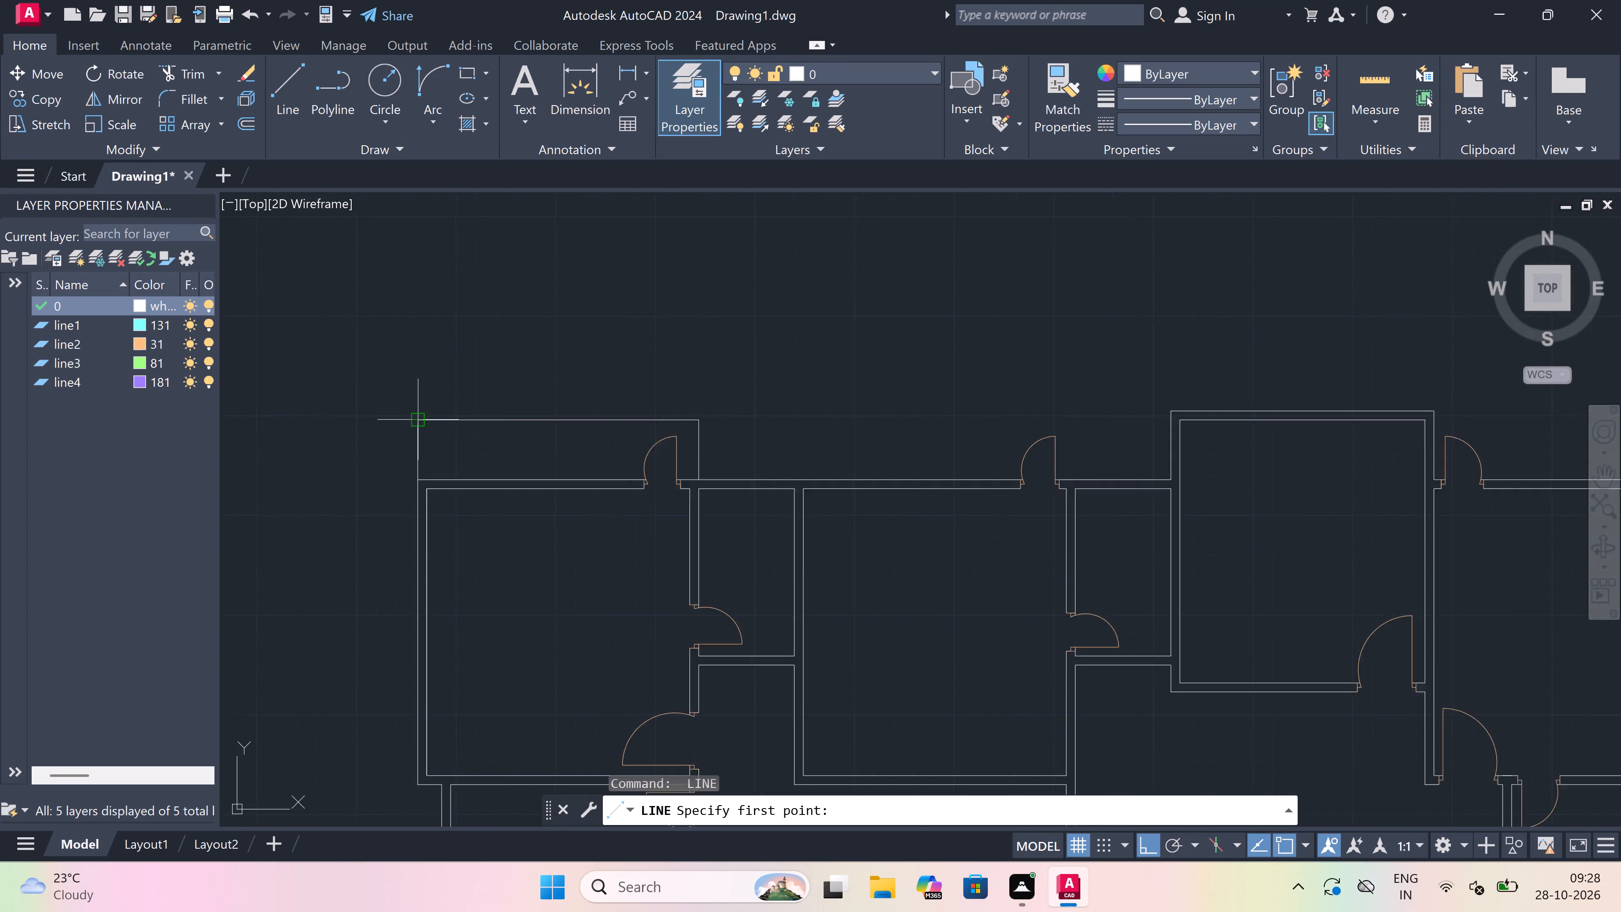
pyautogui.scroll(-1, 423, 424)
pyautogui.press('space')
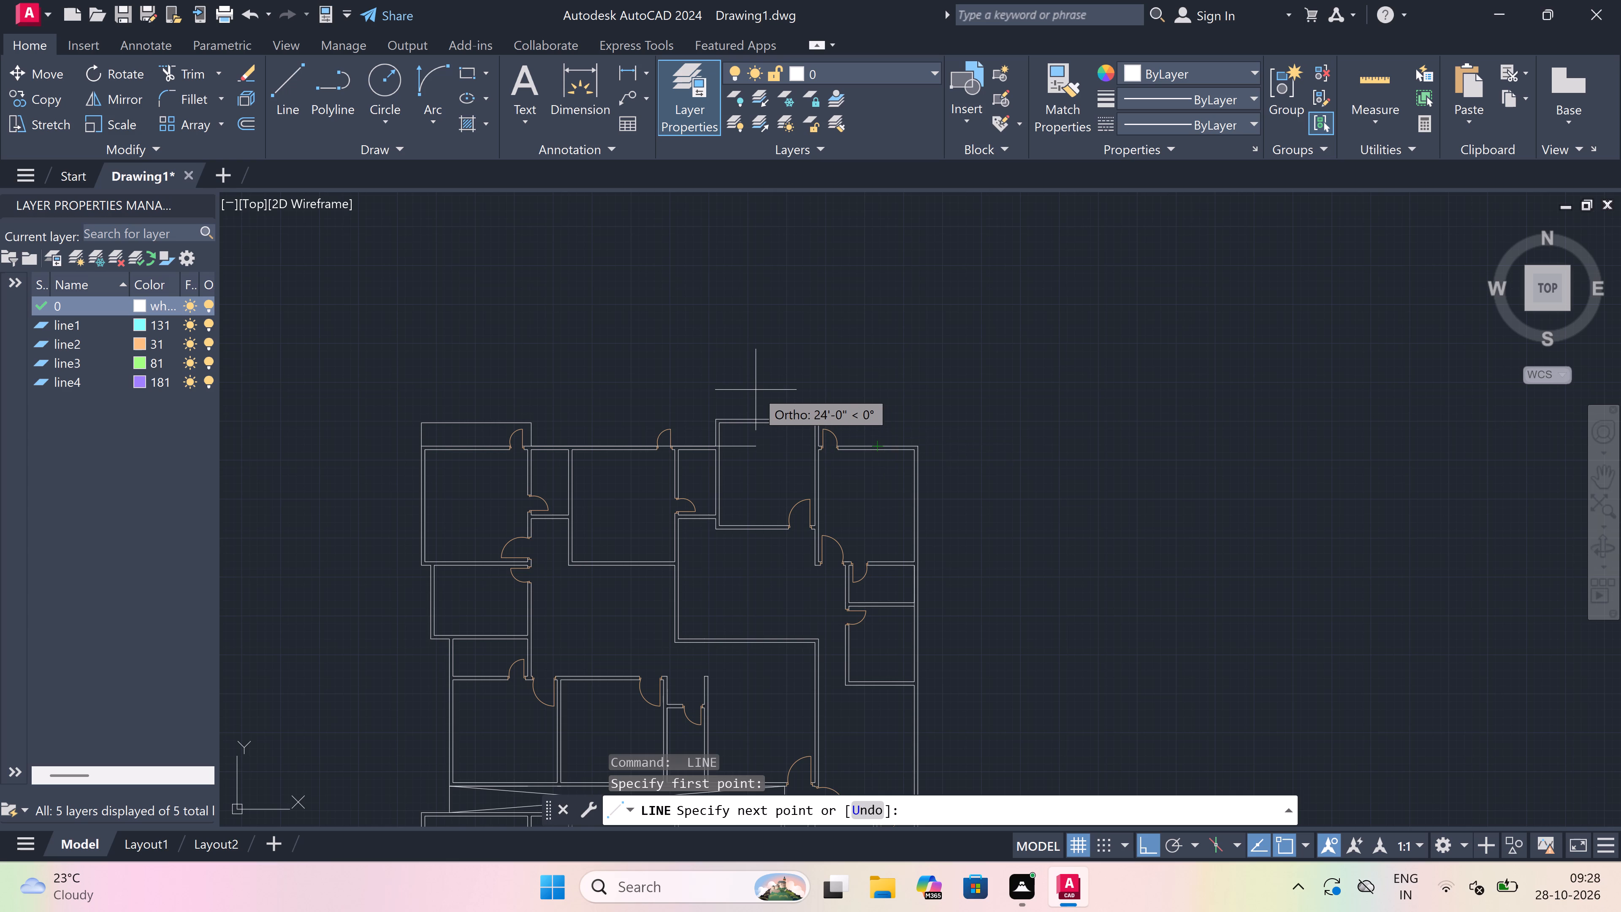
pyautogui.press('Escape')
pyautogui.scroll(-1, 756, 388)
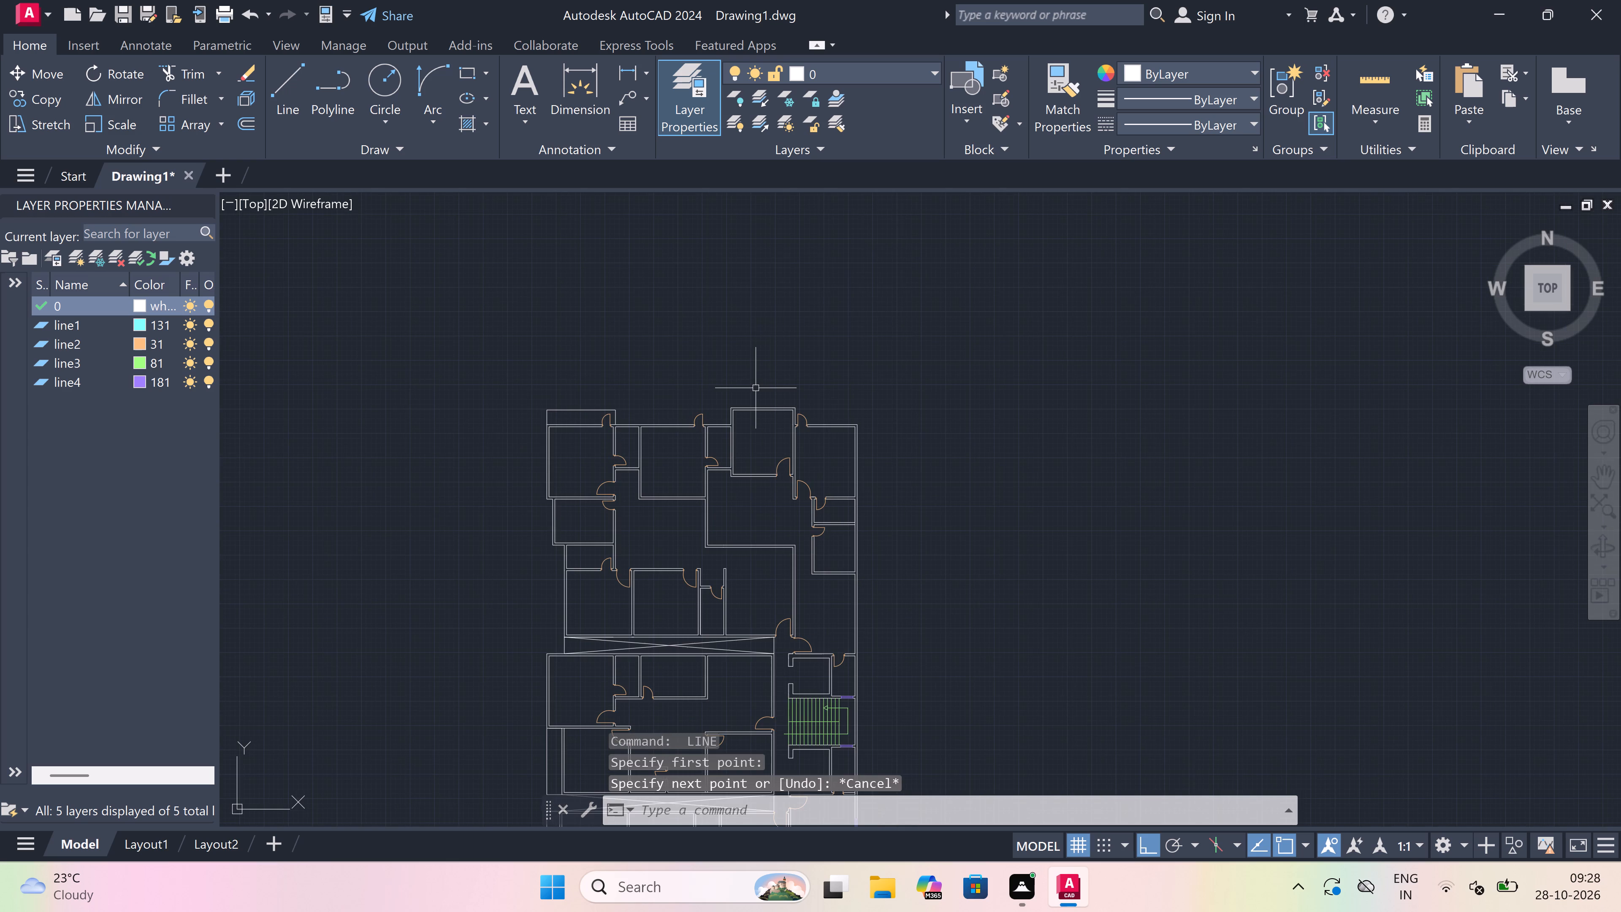
# Outline a 2'6" deep projection outside the north wall of the room east of the northwest room, spanning both its partitions' far faces.
pyautogui.scroll(2, 526, 402)
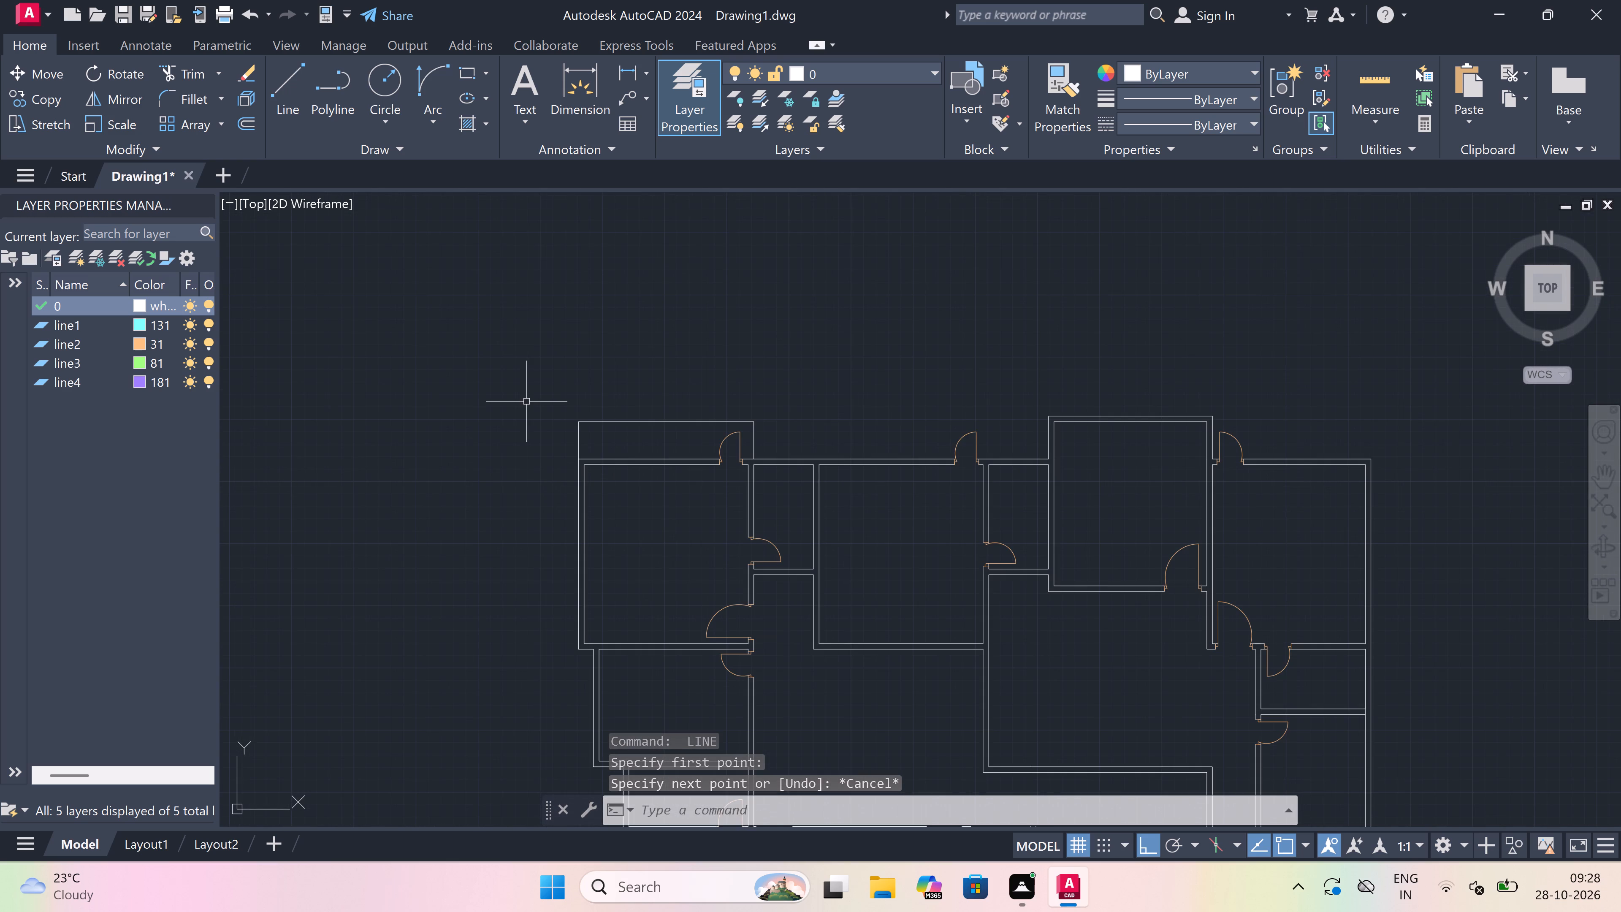
pyautogui.scroll(2, 887, 420)
pyautogui.press('space')
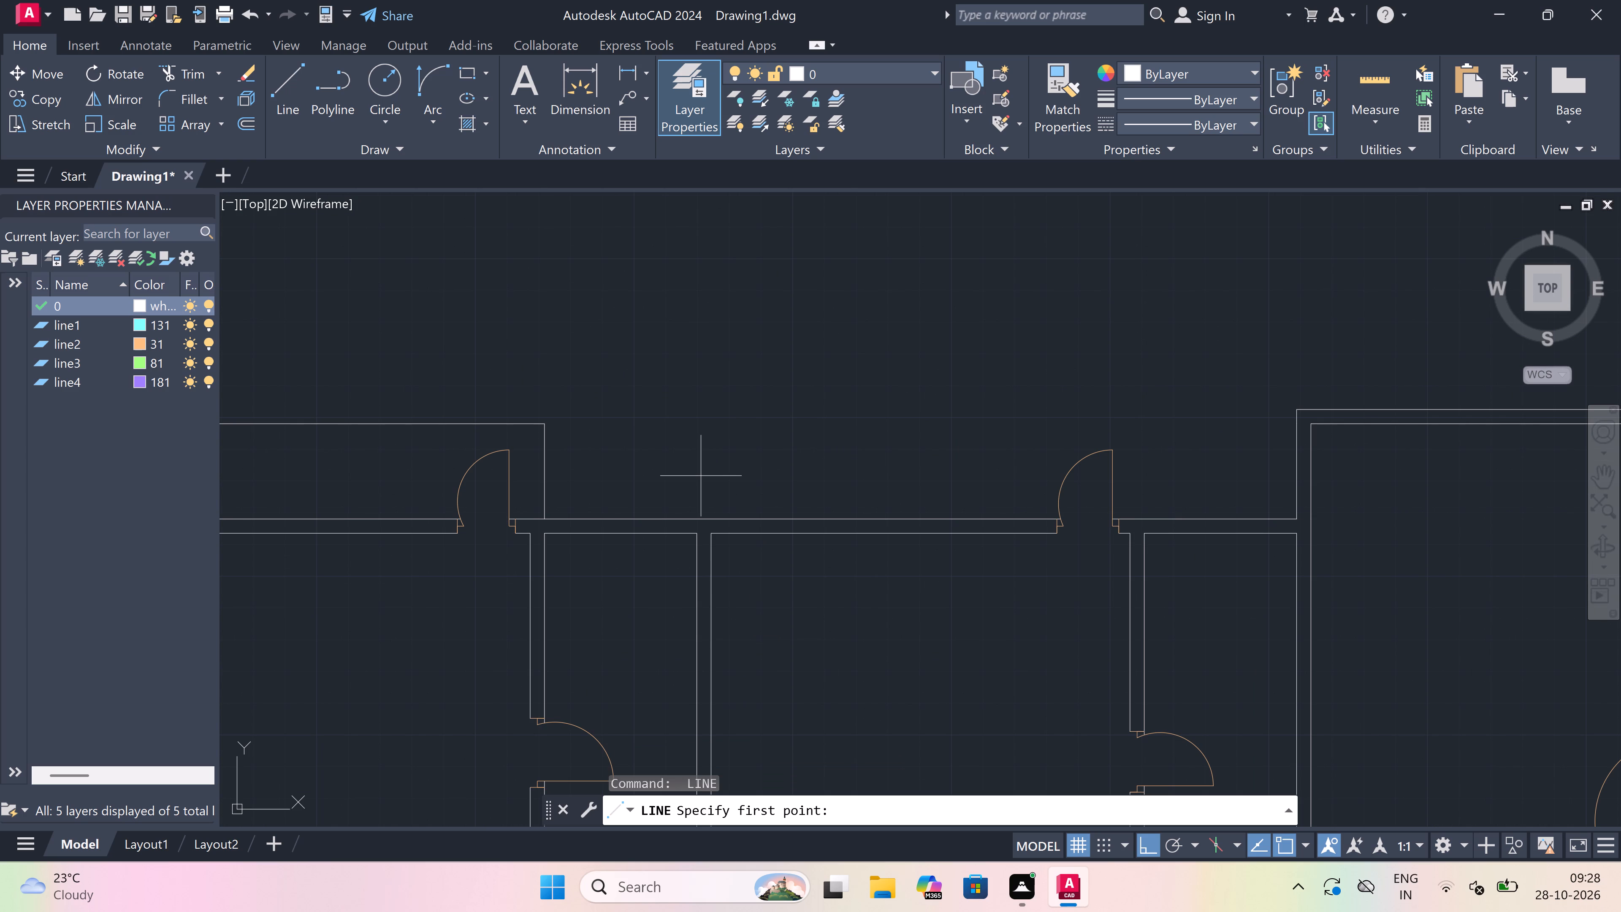
pyautogui.scroll(-1, 671, 491)
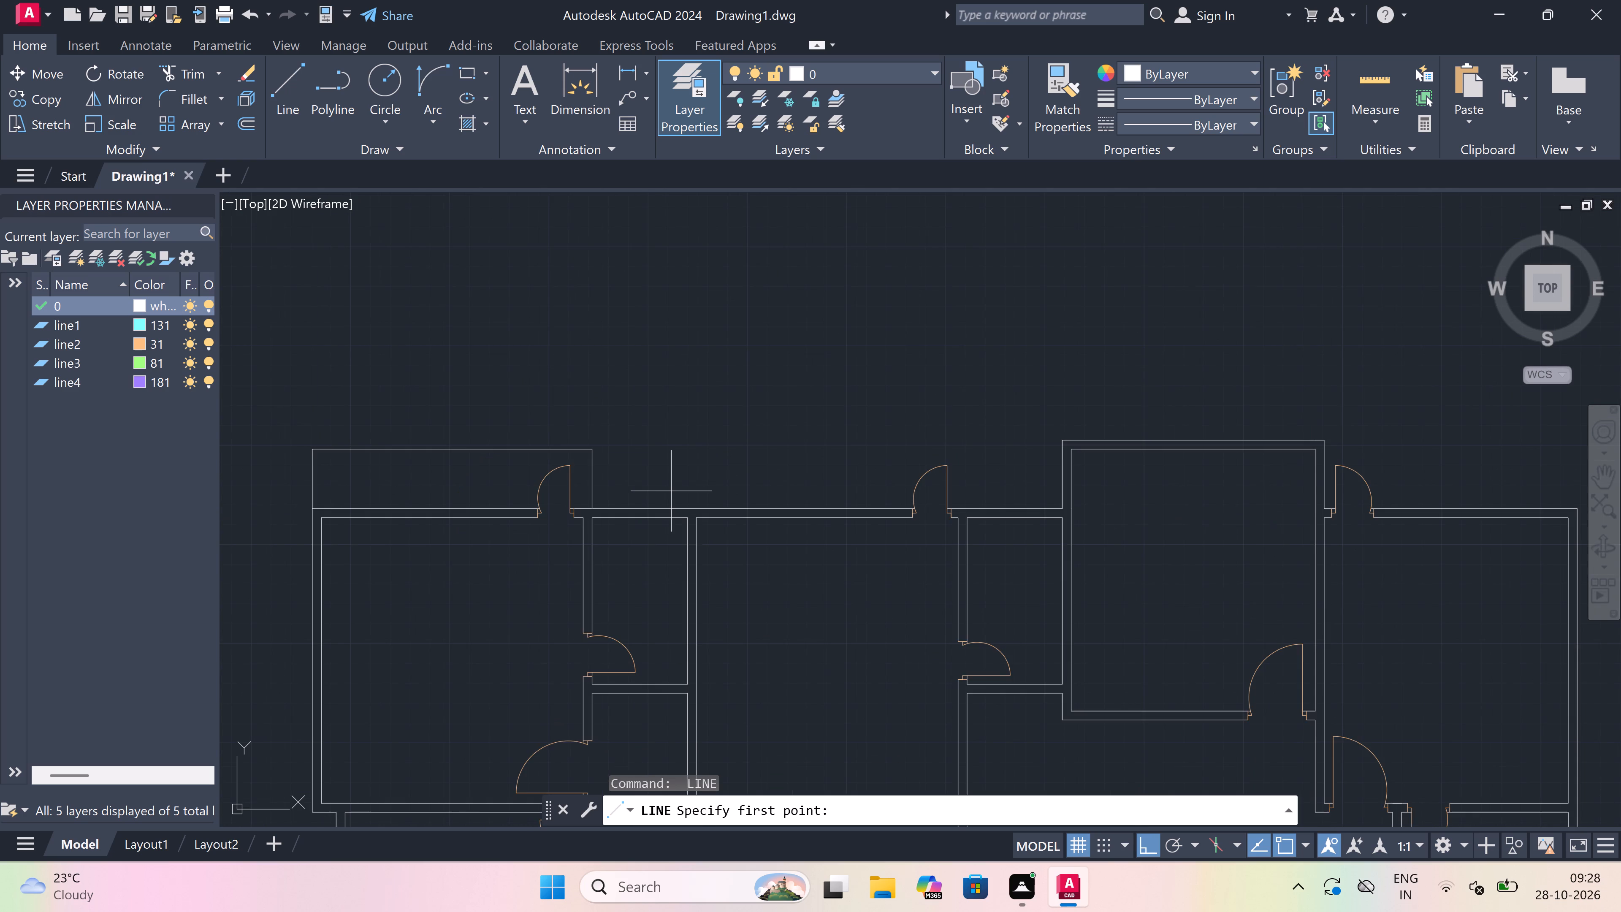
pyautogui.scroll(2, 671, 491)
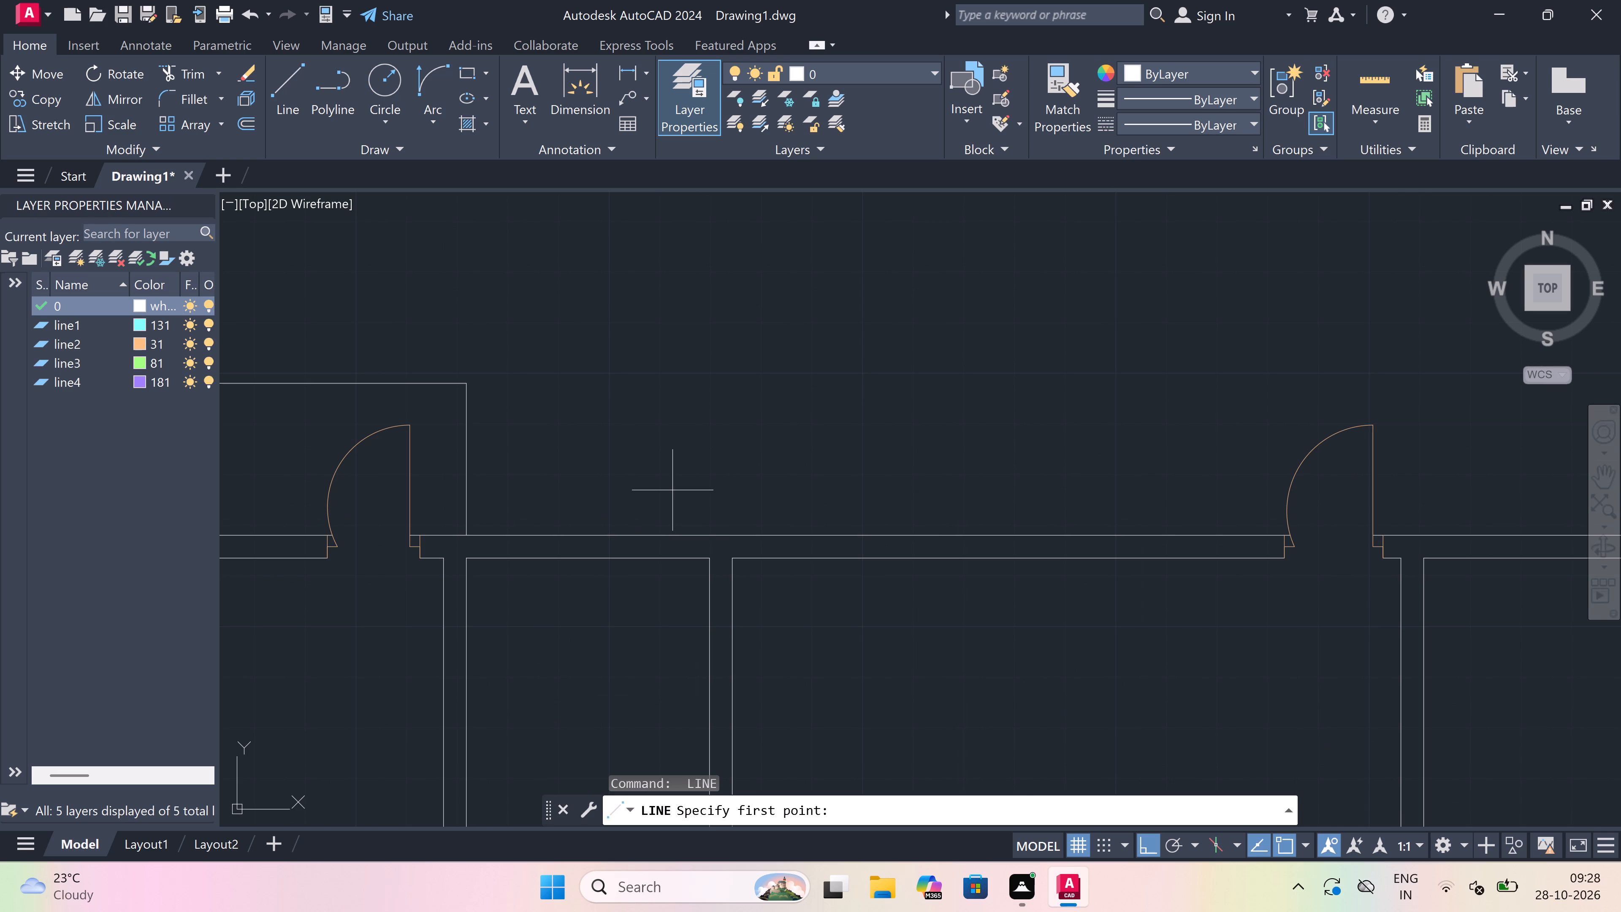
pyautogui.scroll(-3, 690, 478)
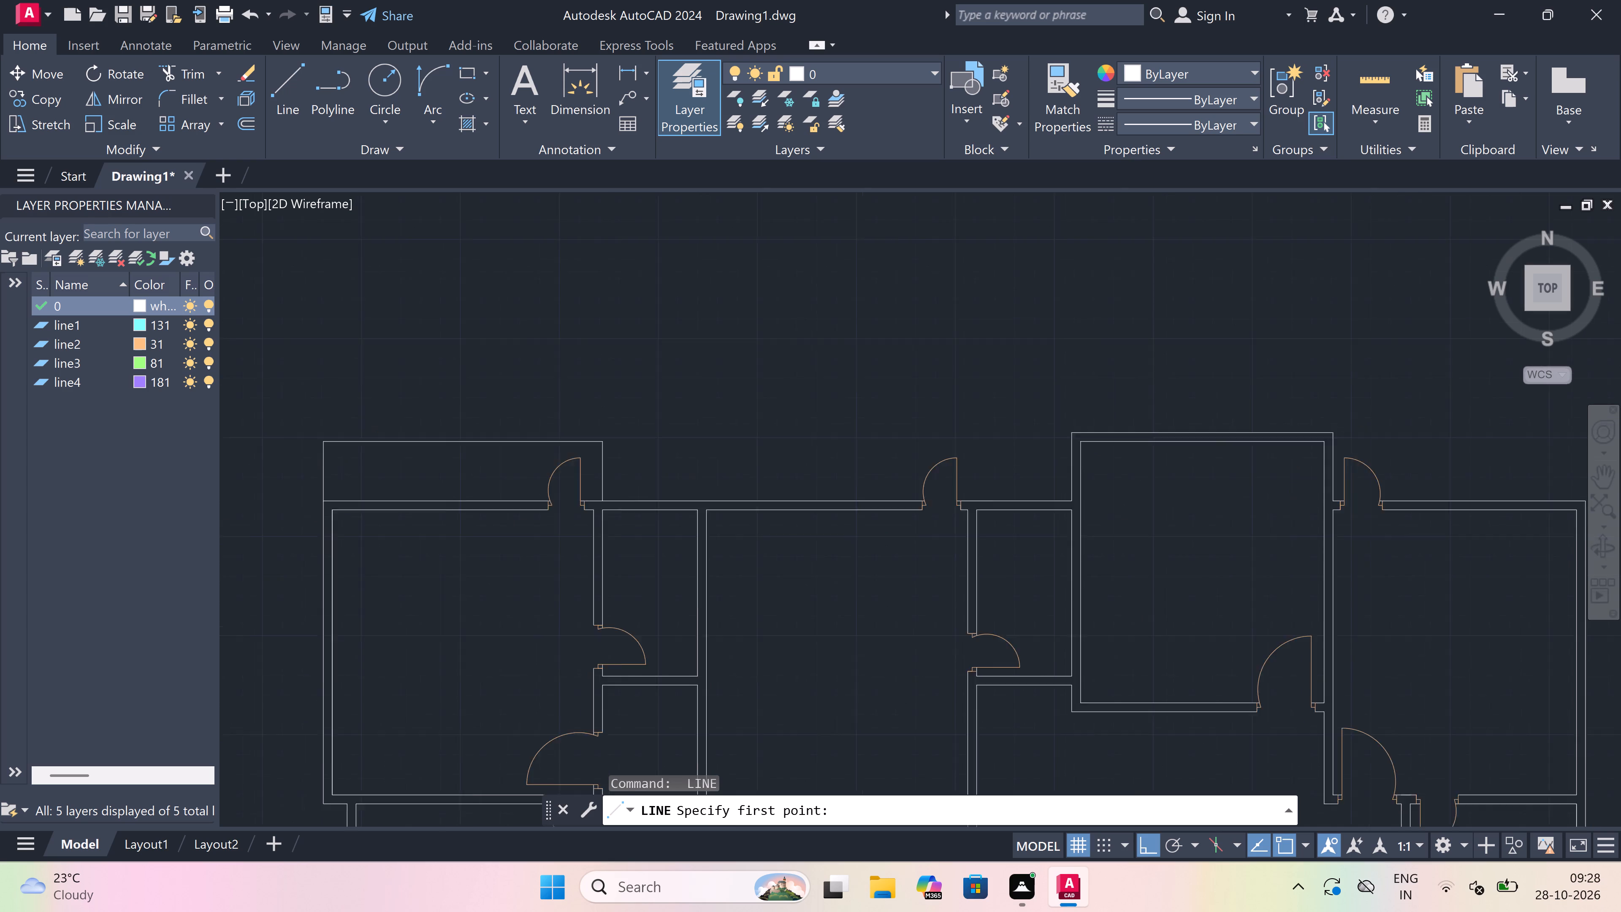
pyautogui.scroll(1, 690, 478)
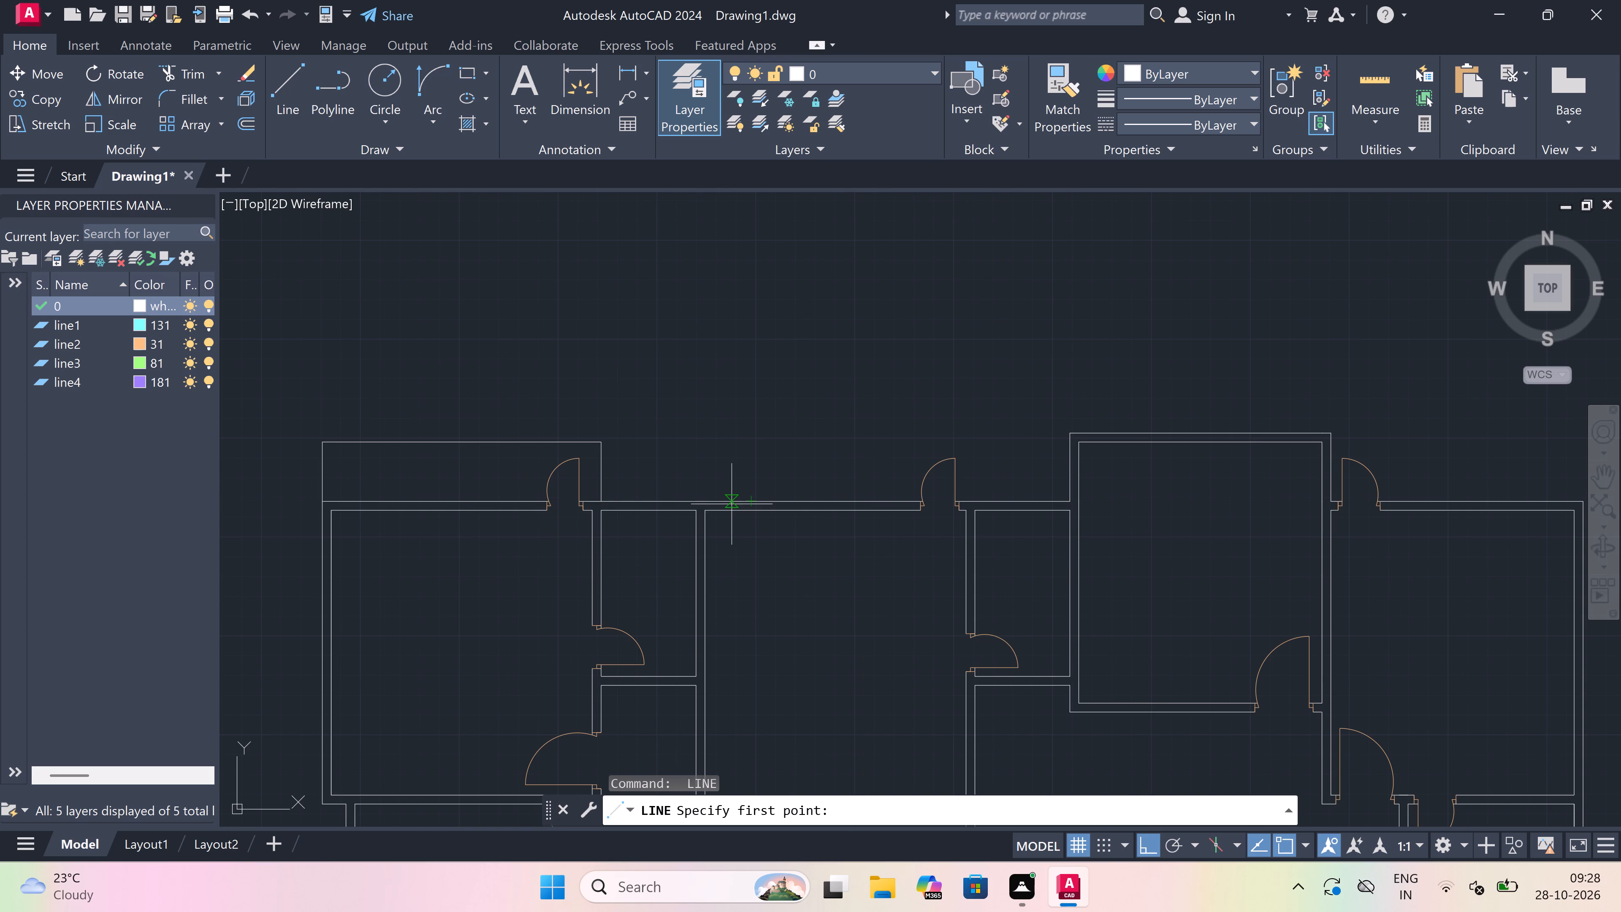
pyautogui.scroll(1, 740, 493)
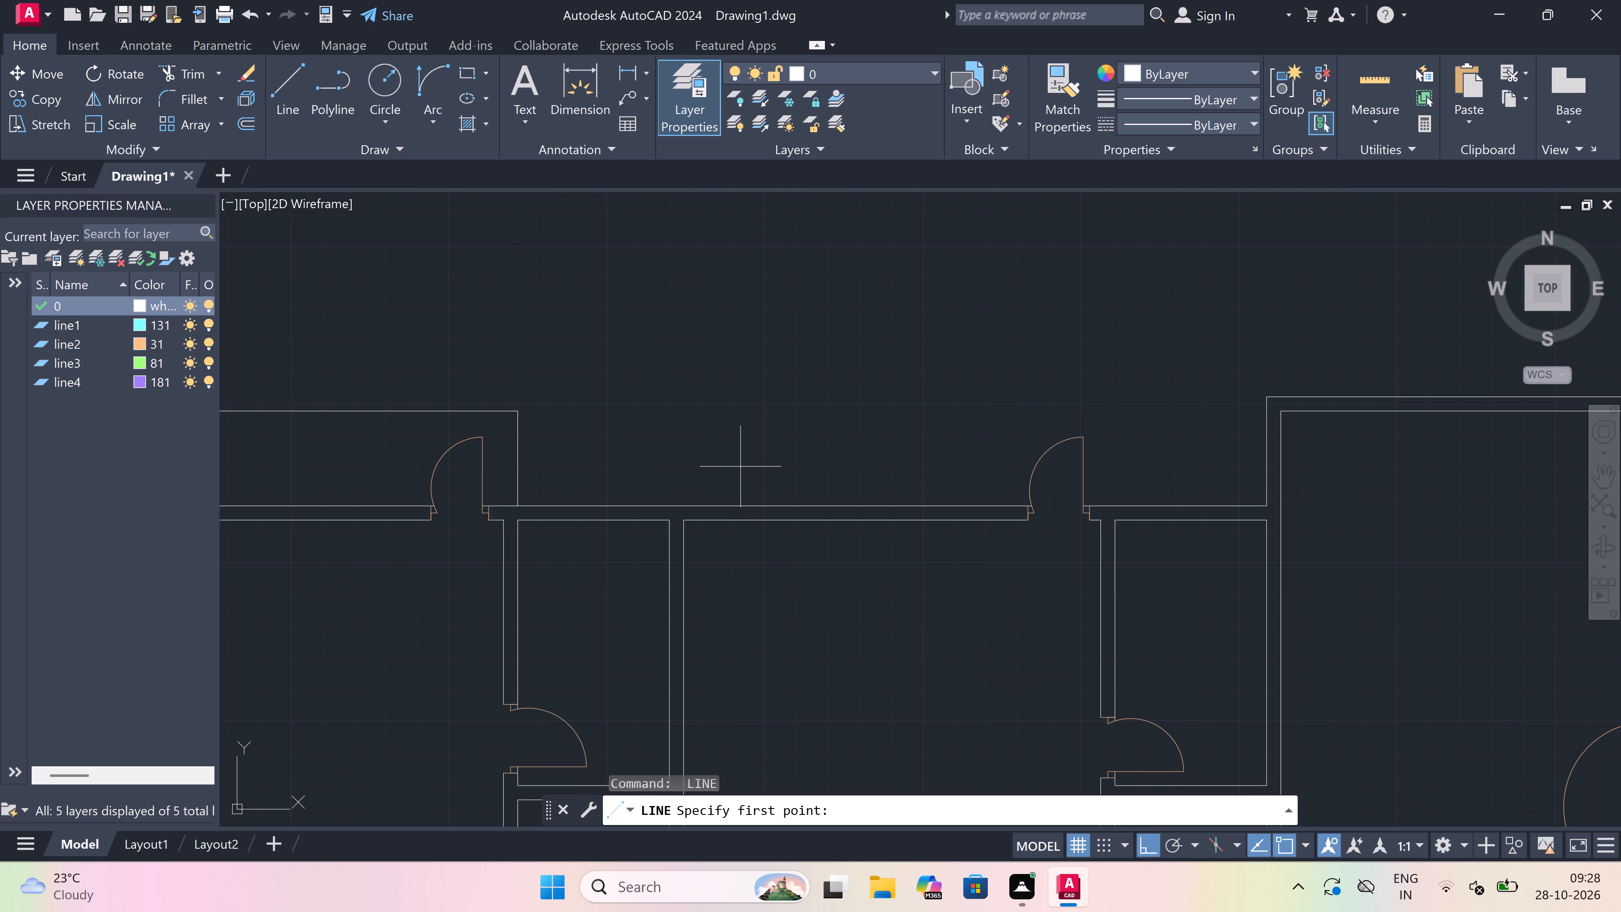
pyautogui.scroll(-2, 732, 464)
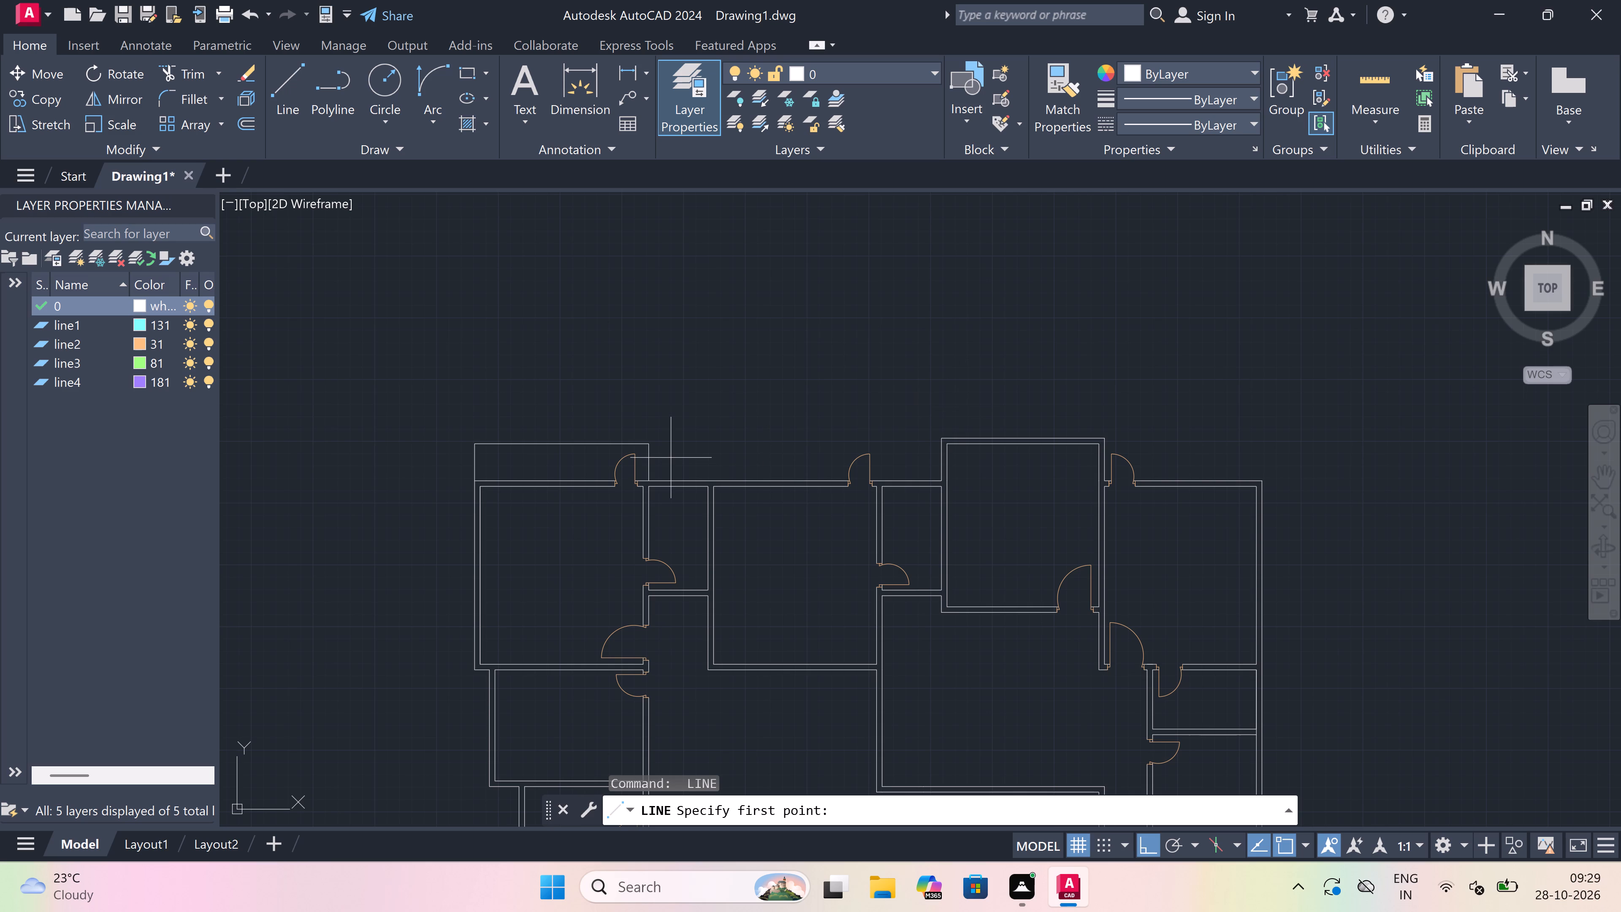
pyautogui.scroll(2, 702, 456)
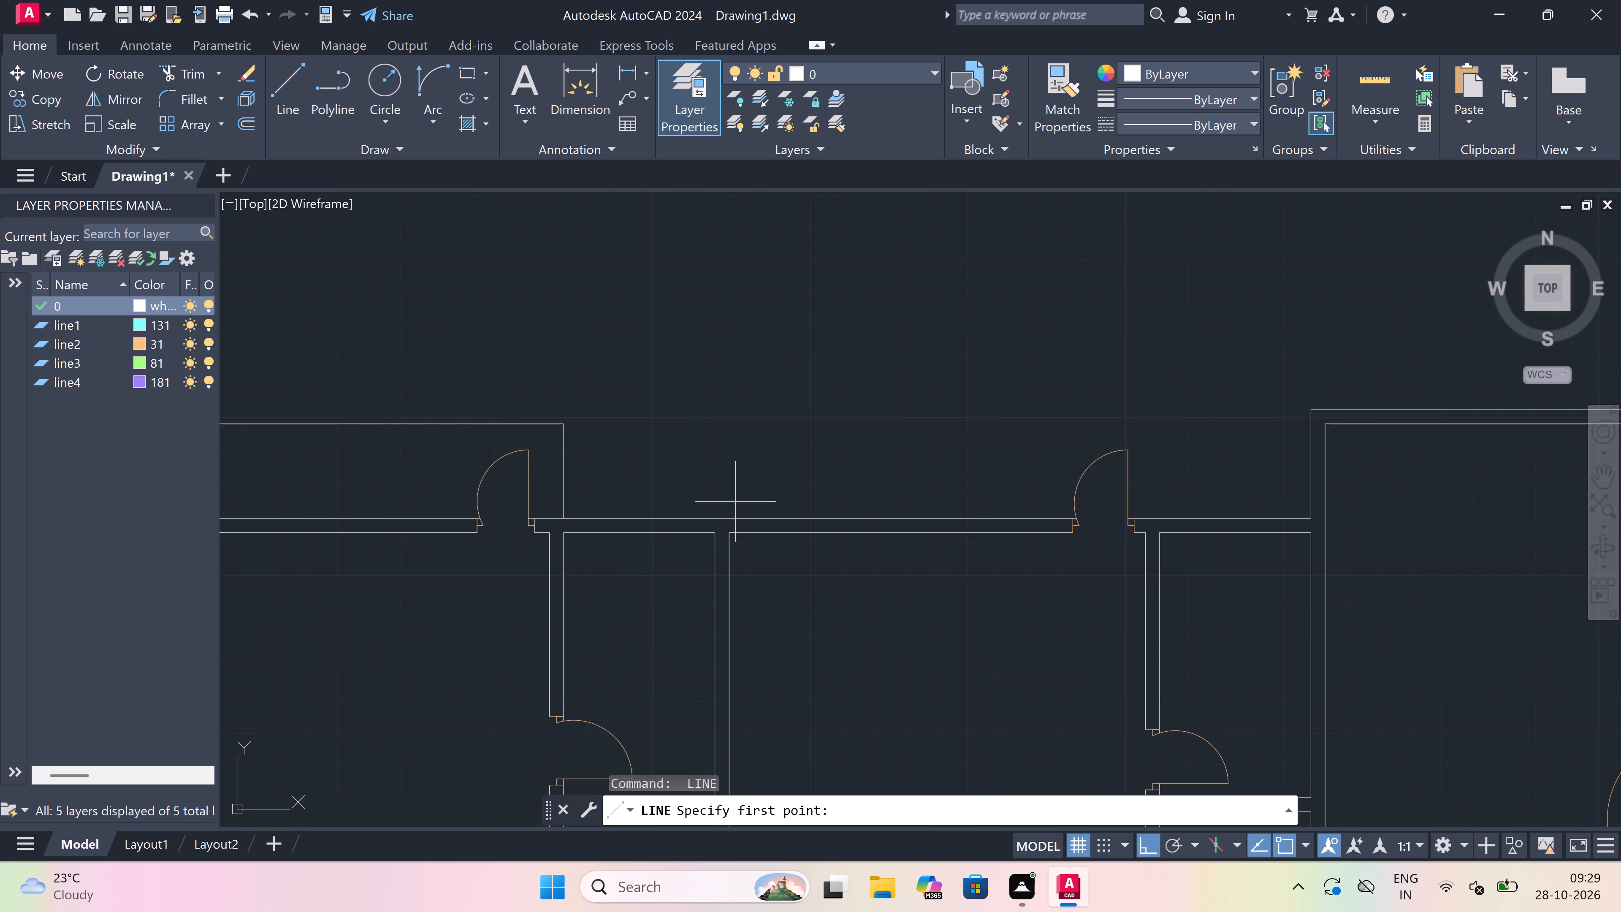
pyautogui.scroll(1, 735, 508)
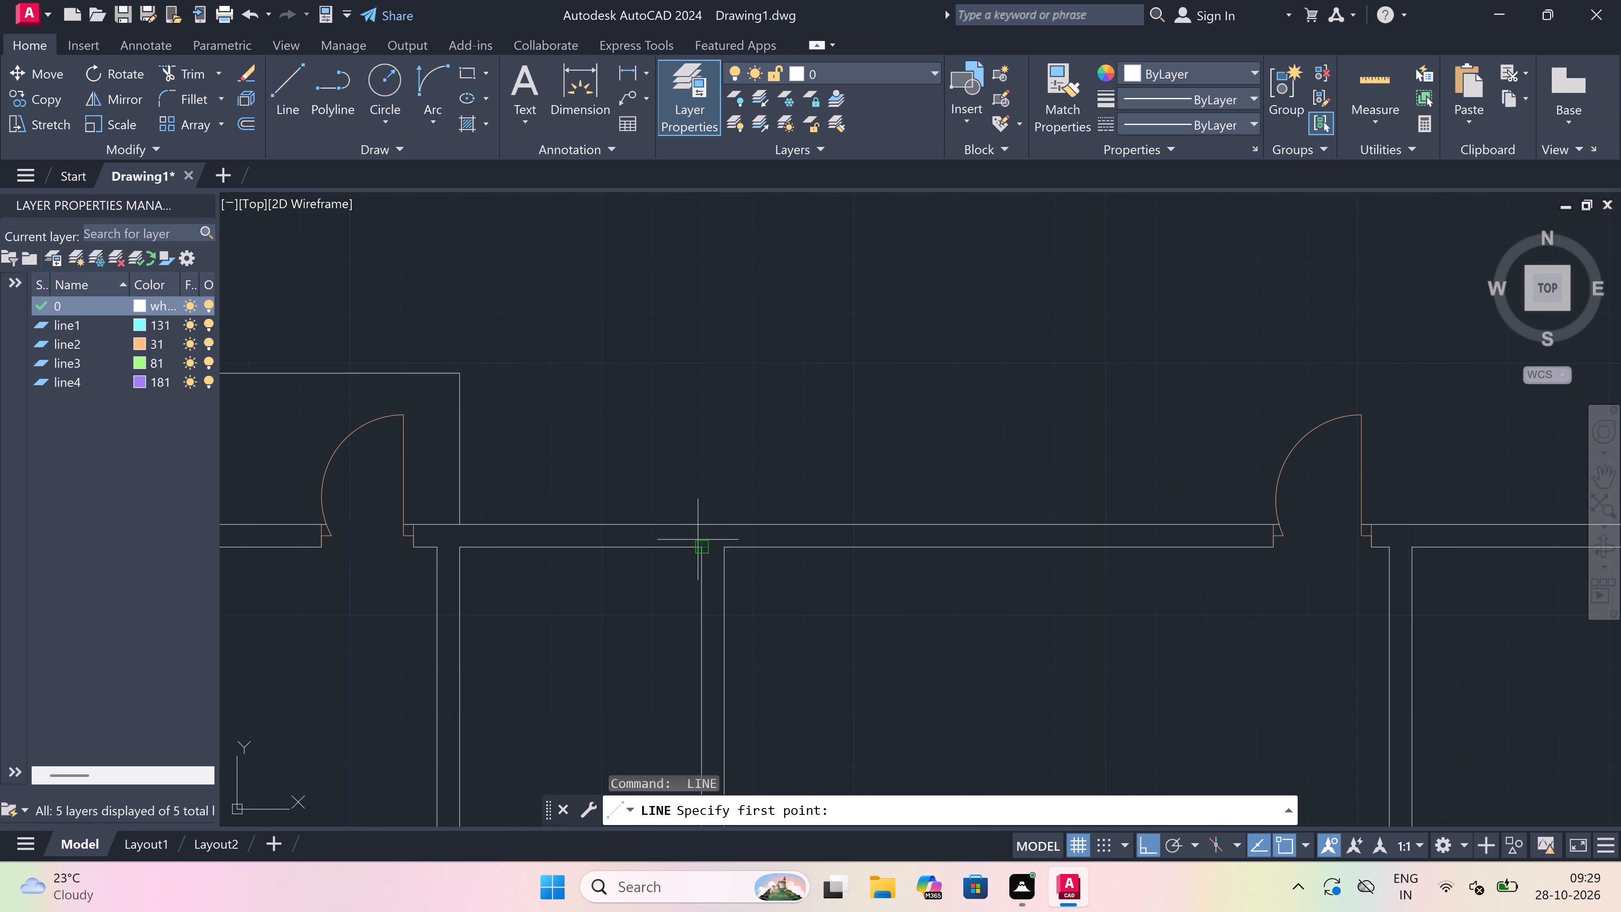
pyautogui.moveTo(700, 522); pyautogui.dragTo(707, 471)
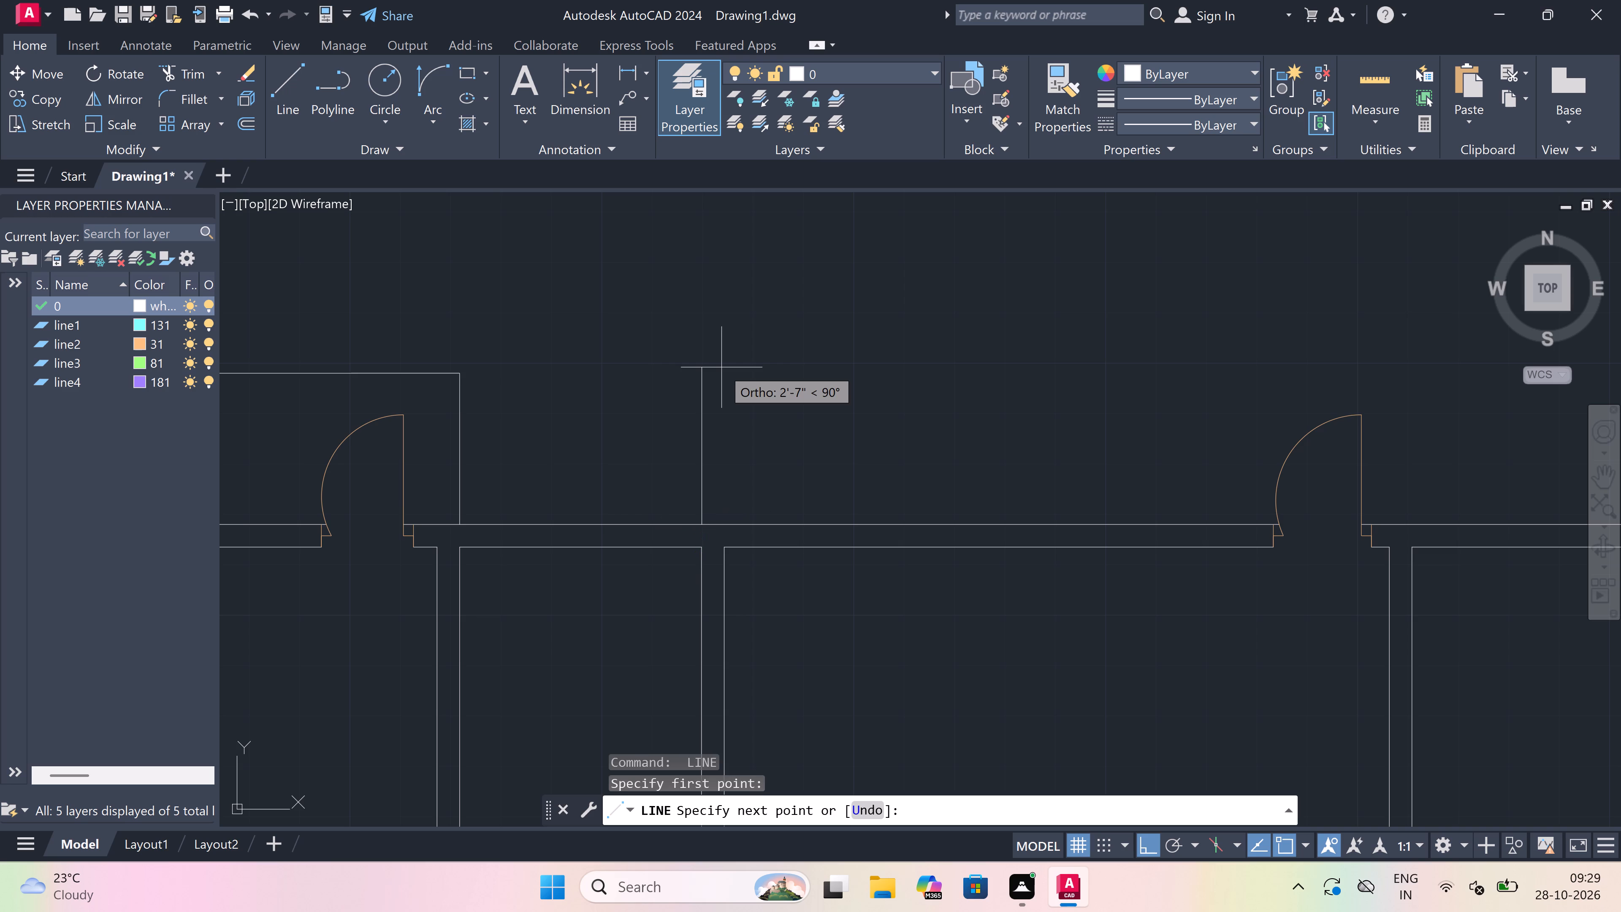
pyautogui.write("2'")
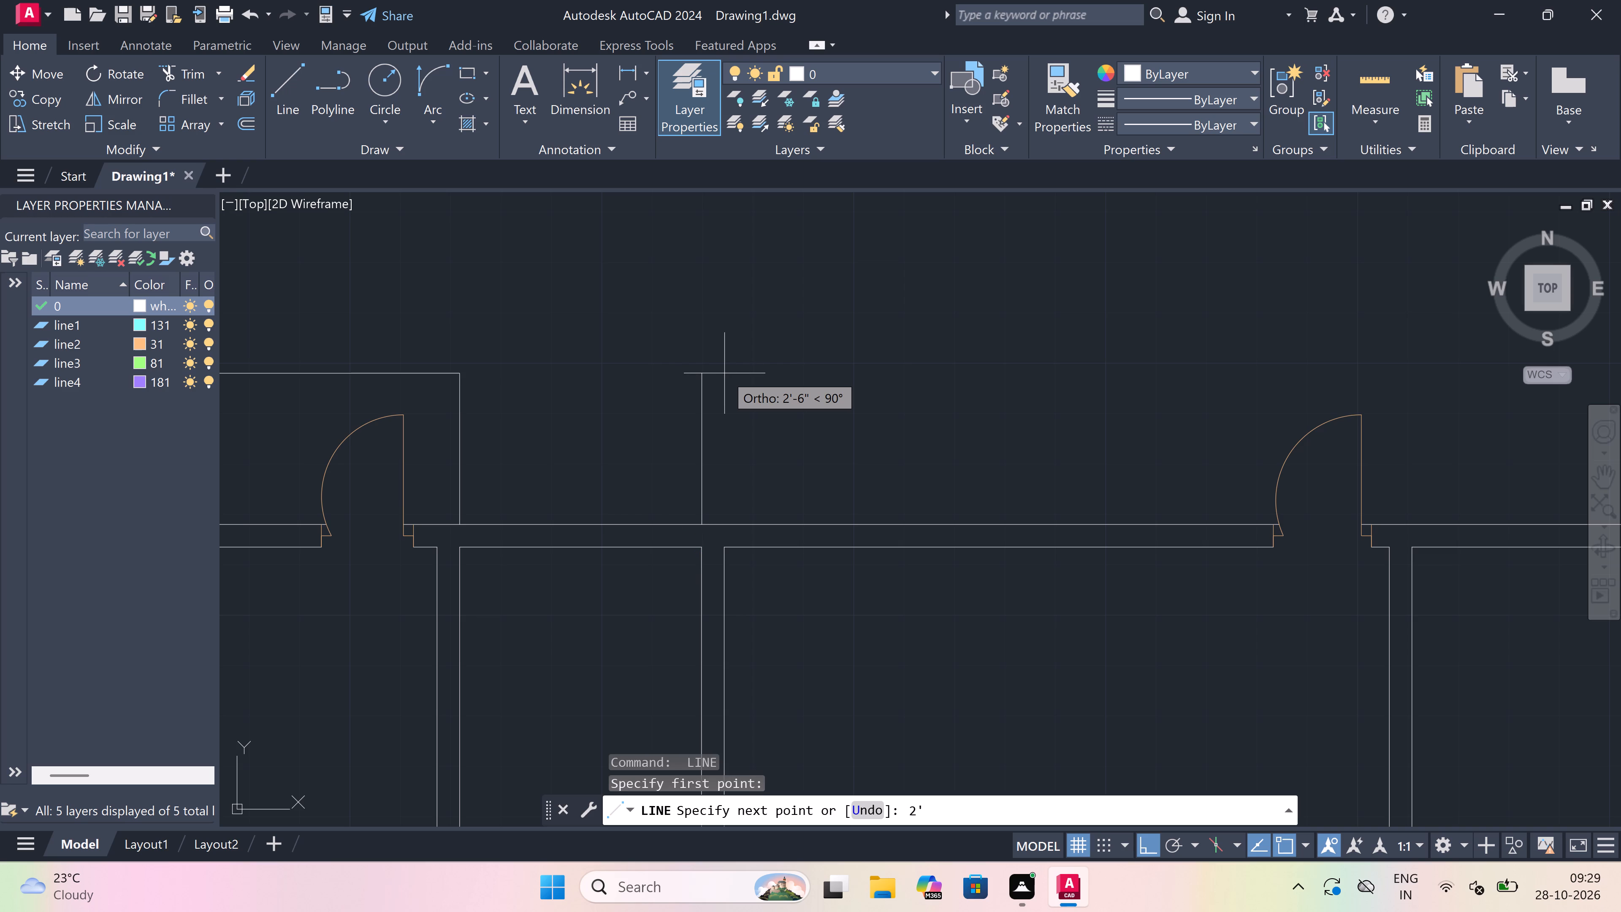
pyautogui.write('6"')
pyautogui.press('space')
pyautogui.scroll(-2, 724, 371)
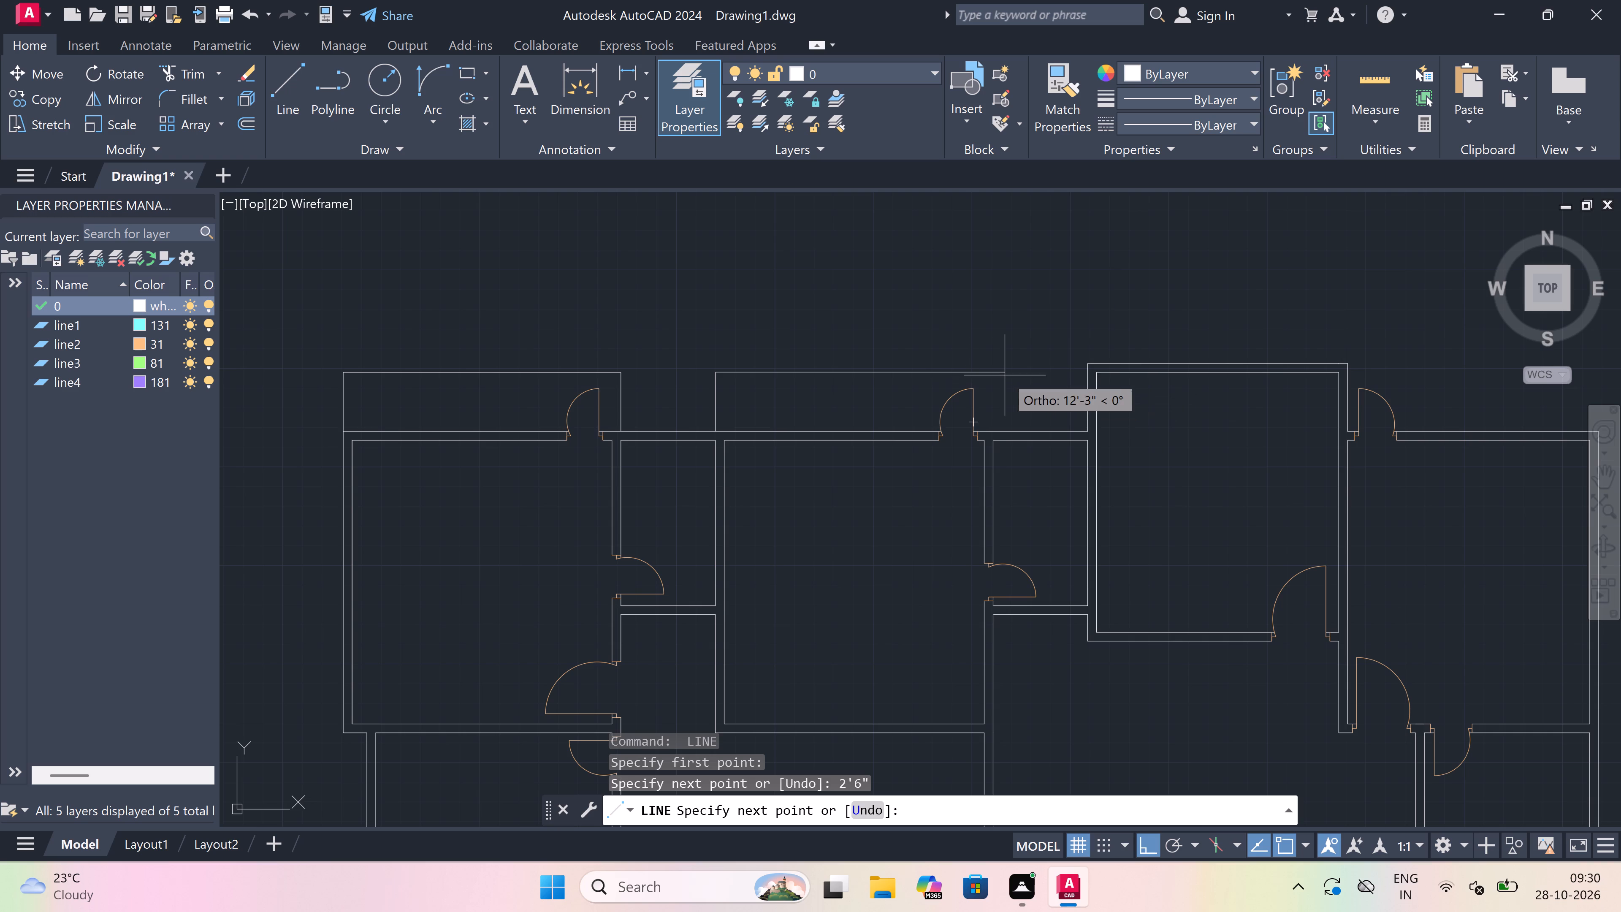
pyautogui.scroll(2, 1005, 375)
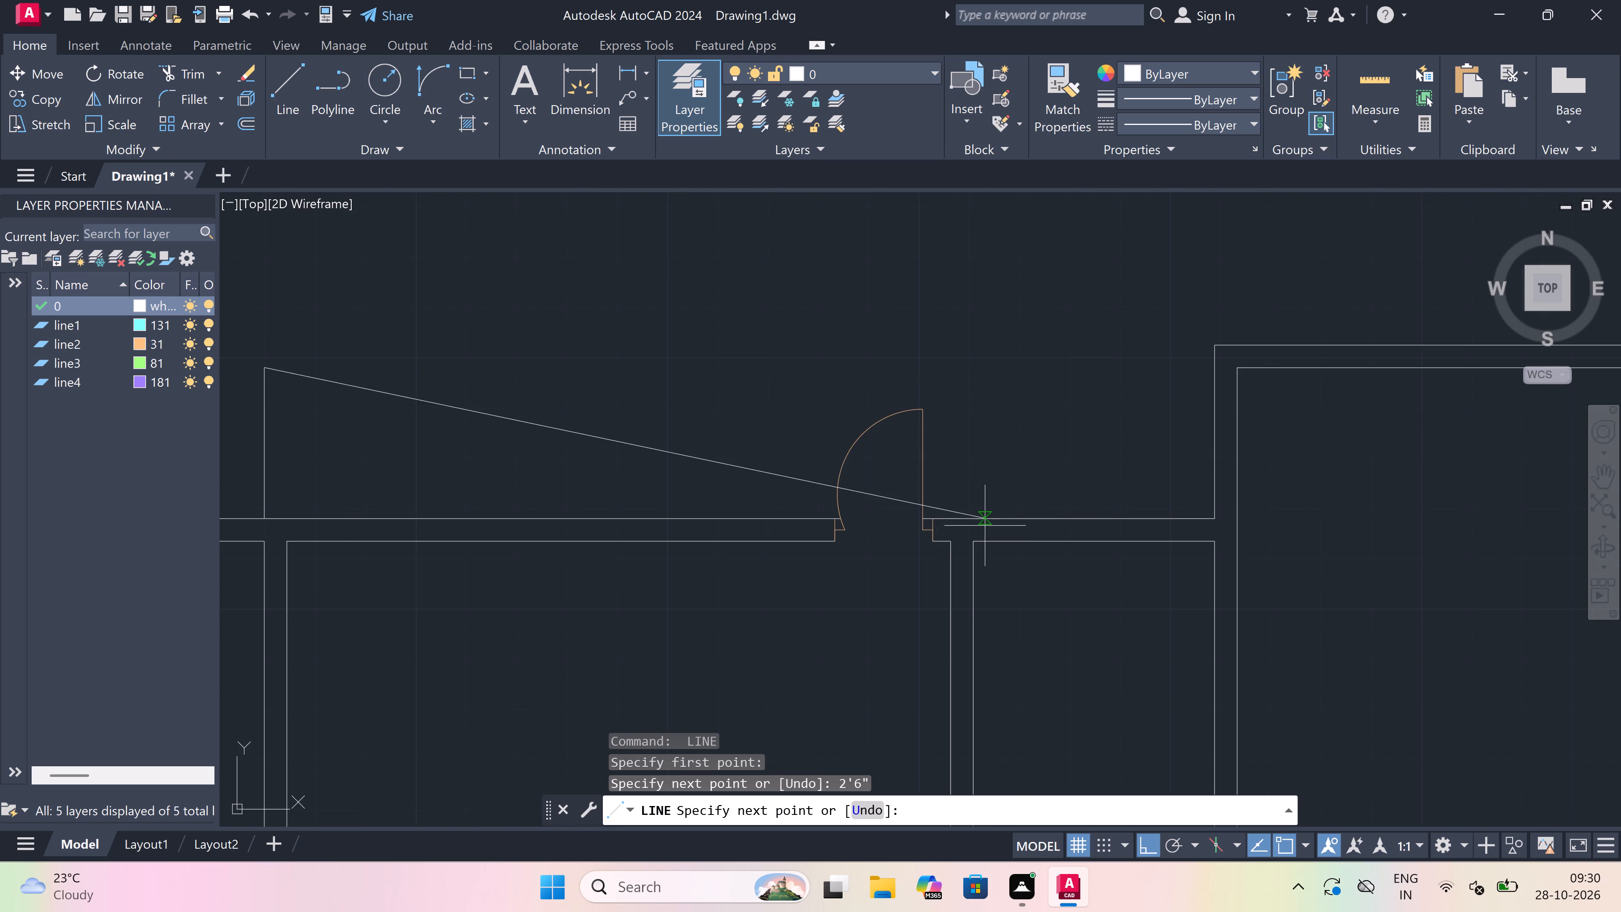
pyautogui.click(981, 368)
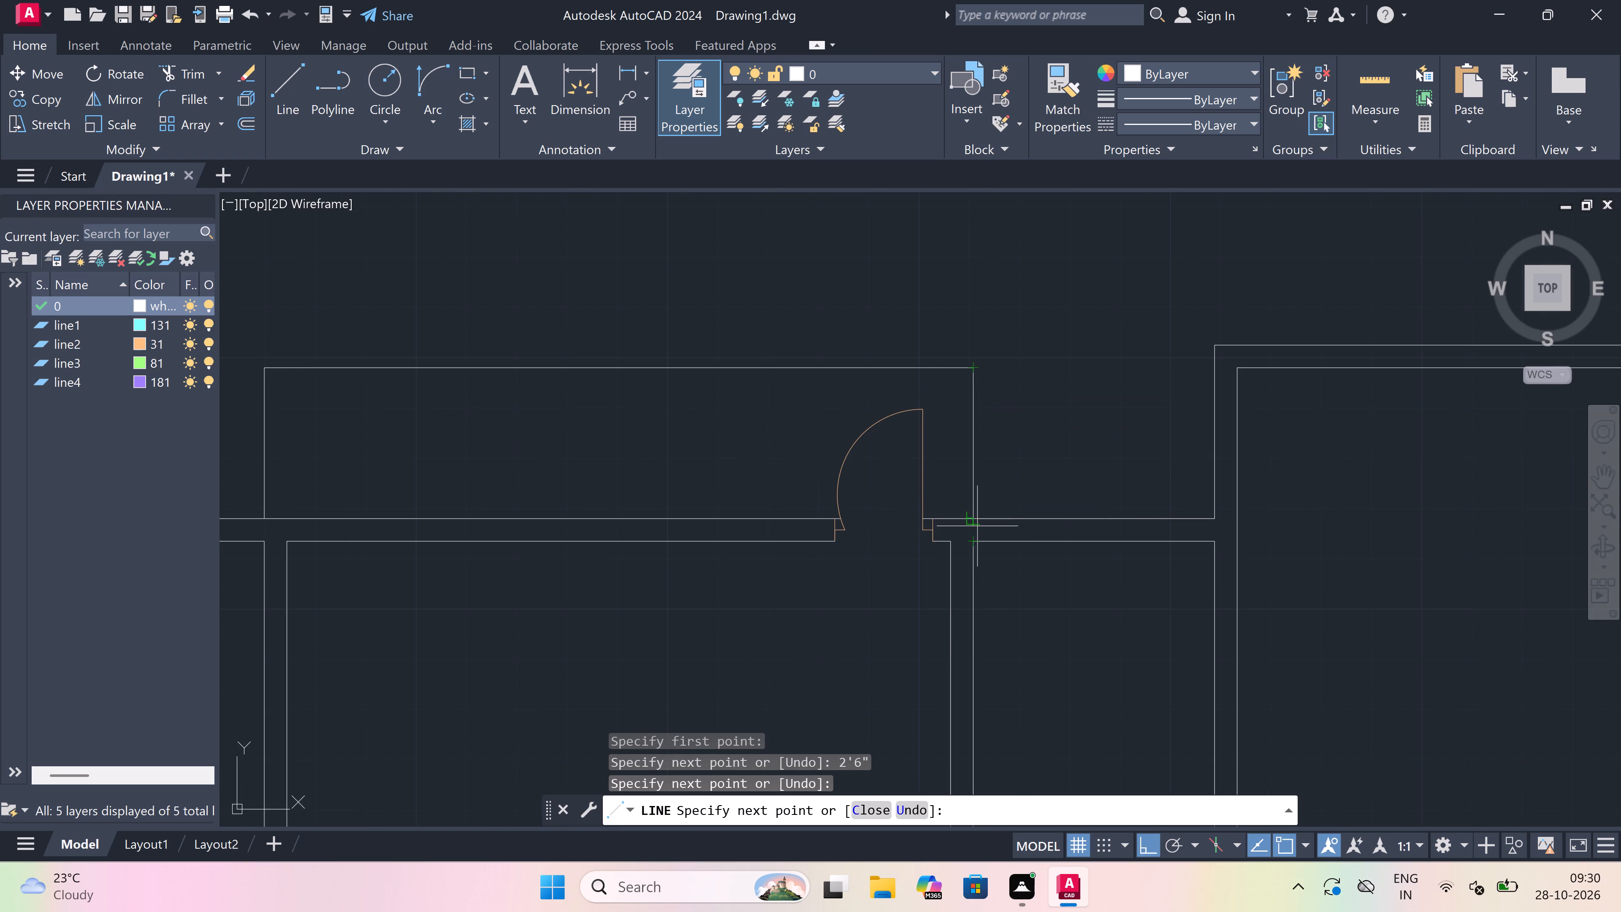
pyautogui.click(979, 517)
pyautogui.press('Escape')
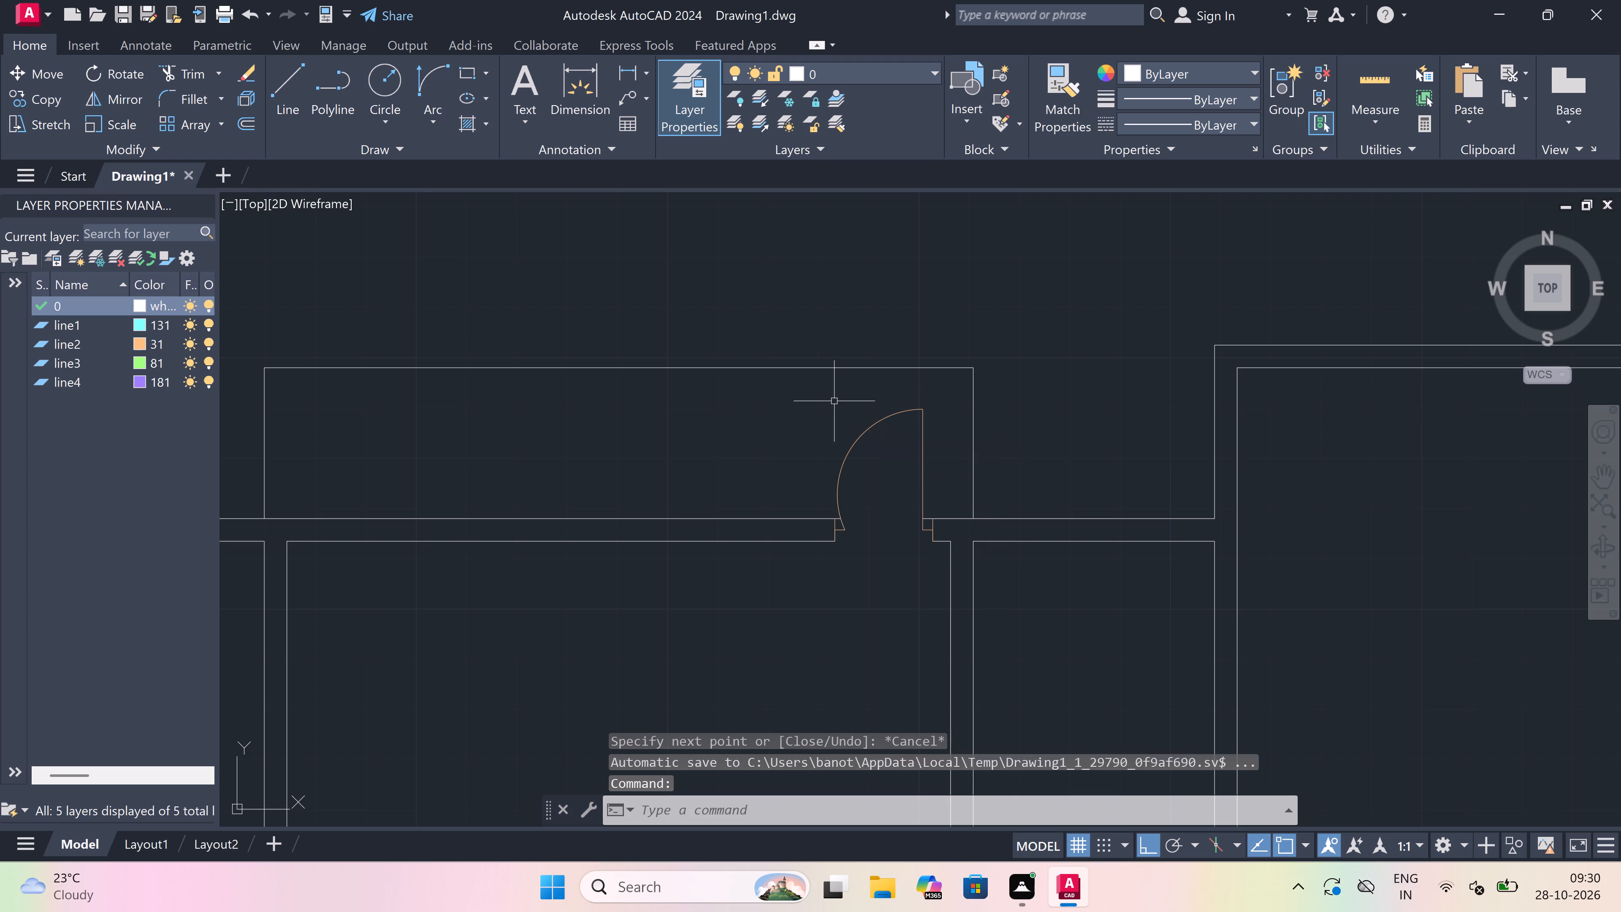
# Outline the northeast room's projection from the protruding north room's outer northeast corner, across to the east wall line and down to the building corner.
pyautogui.scroll(-7, 834, 401)
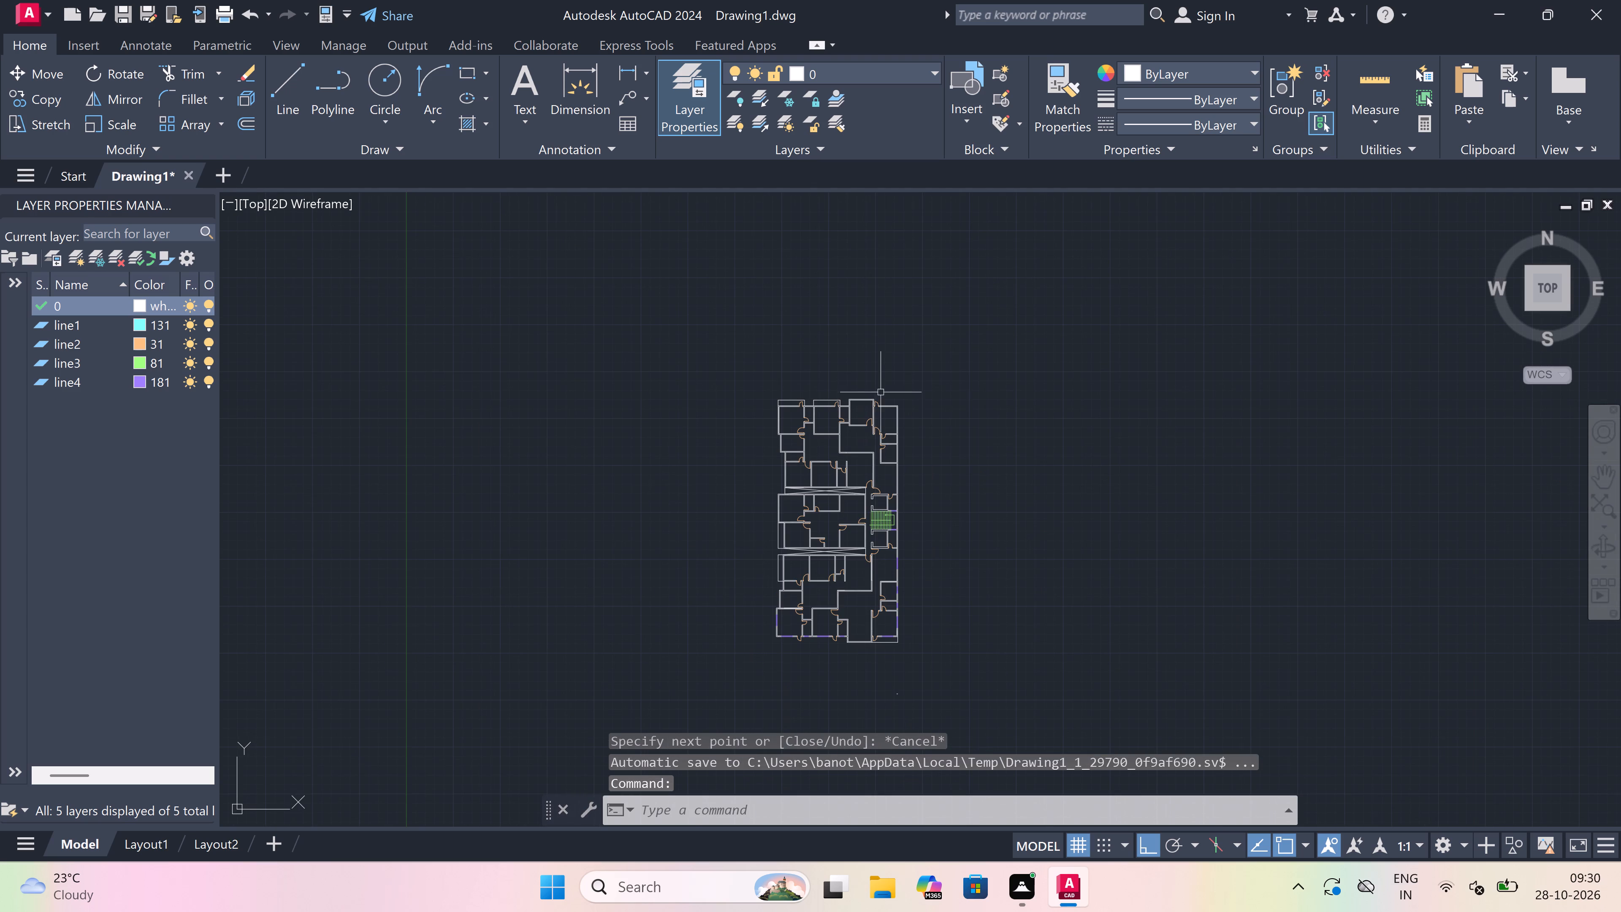
pyautogui.scroll(2, 924, 394)
pyautogui.scroll(1, 771, 399)
pyautogui.scroll(2, 840, 415)
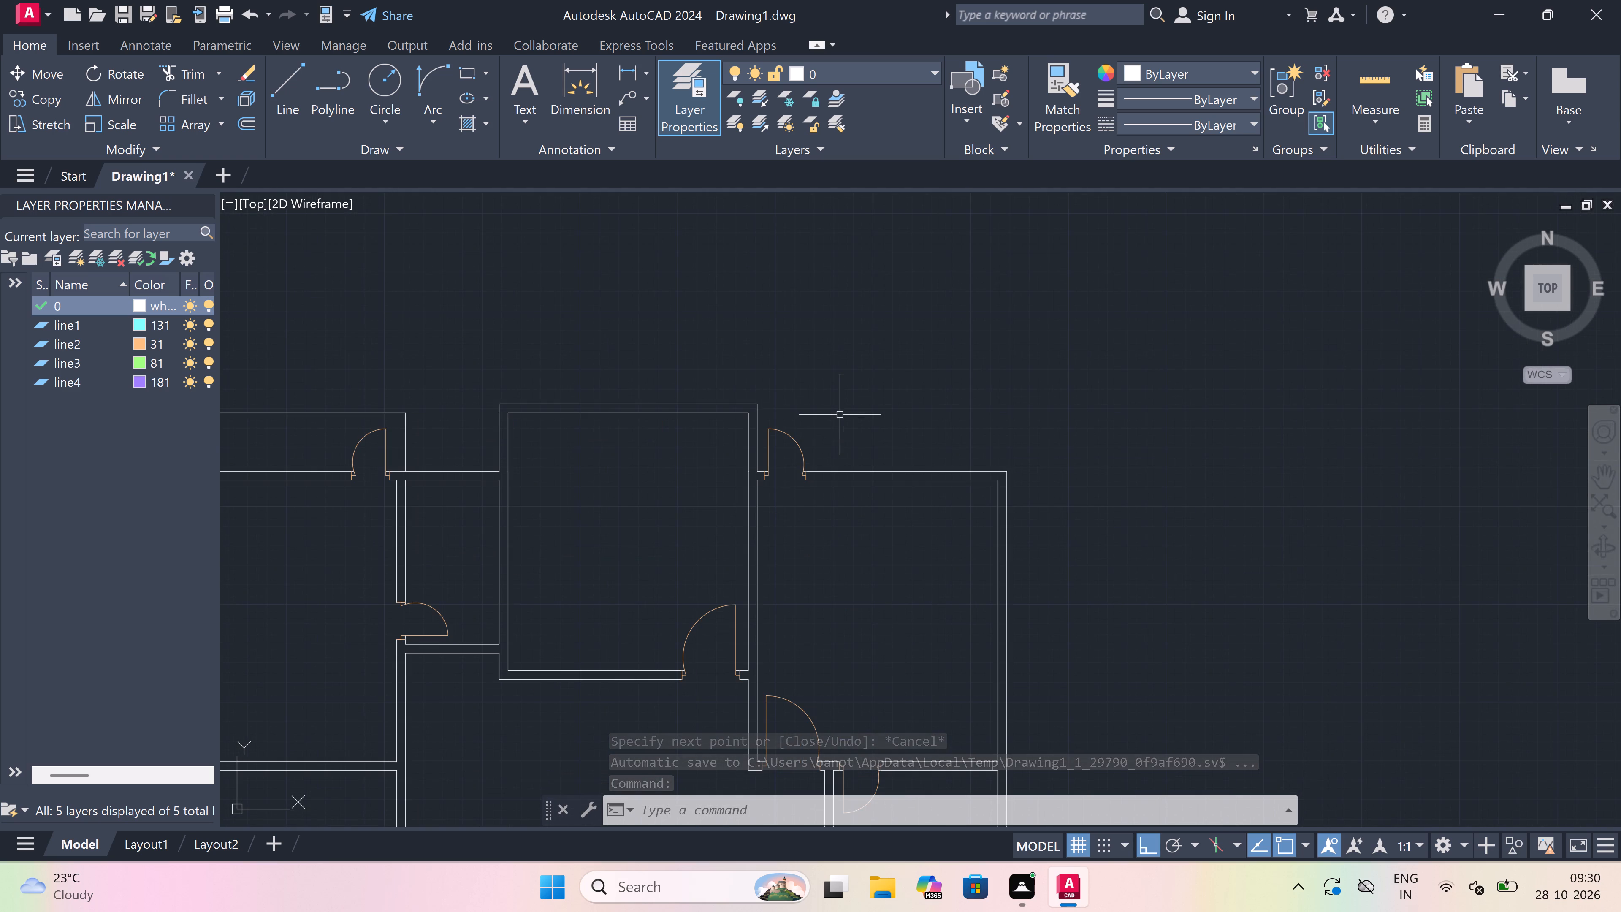
pyautogui.press('space')
pyautogui.moveTo(757, 397); pyautogui.dragTo(760, 397)
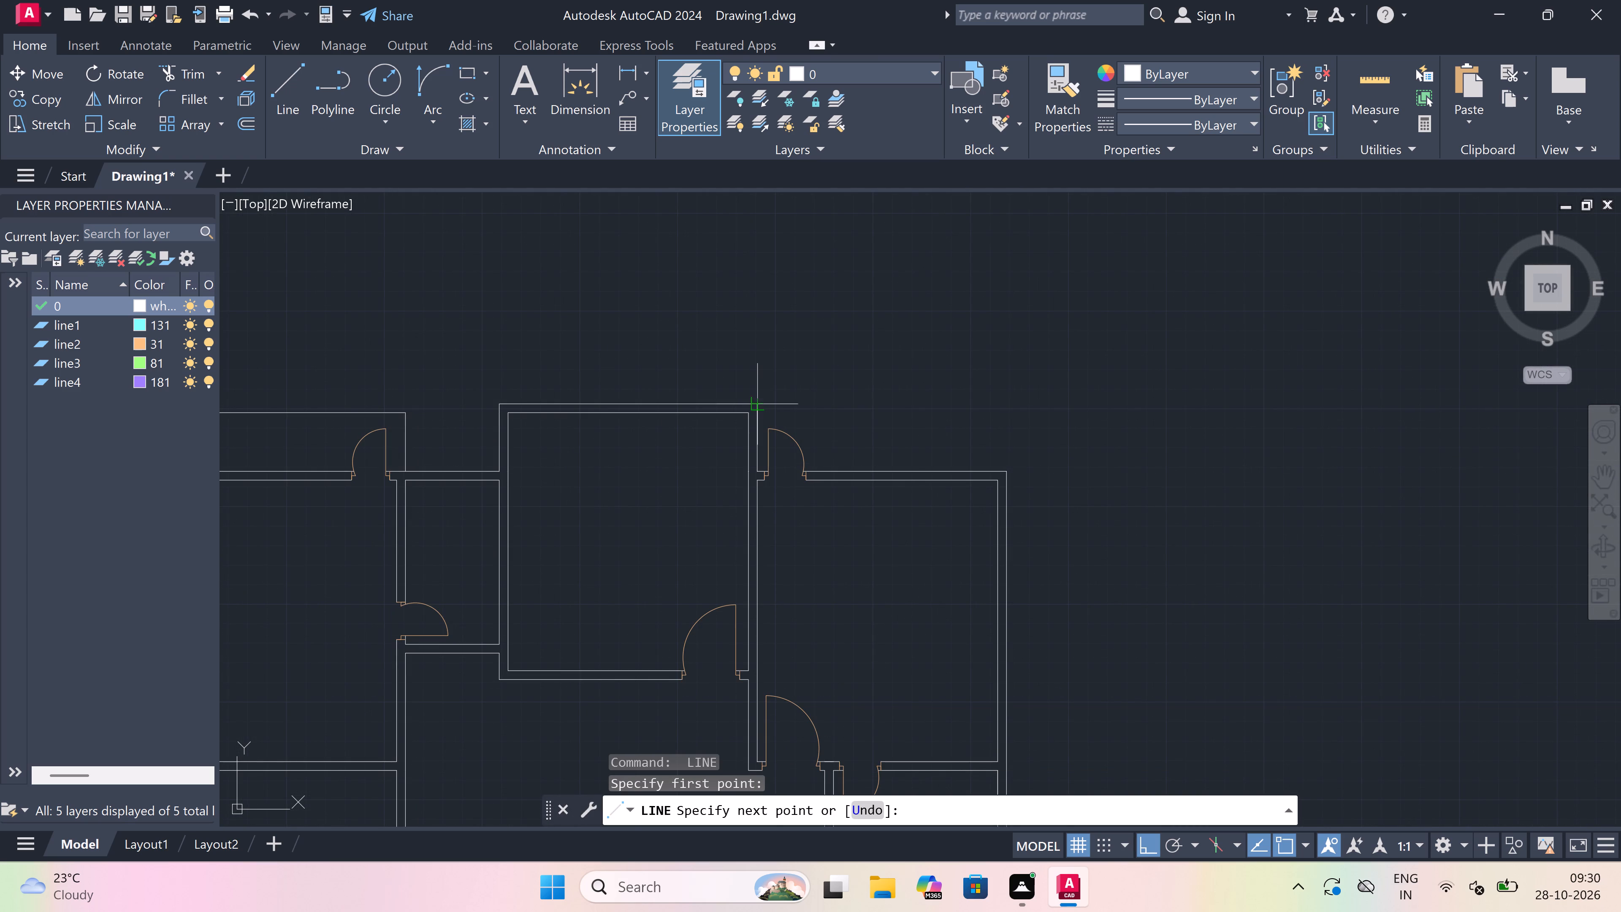
pyautogui.moveTo(760, 397); pyautogui.dragTo(801, 400)
pyautogui.scroll(1, 962, 408)
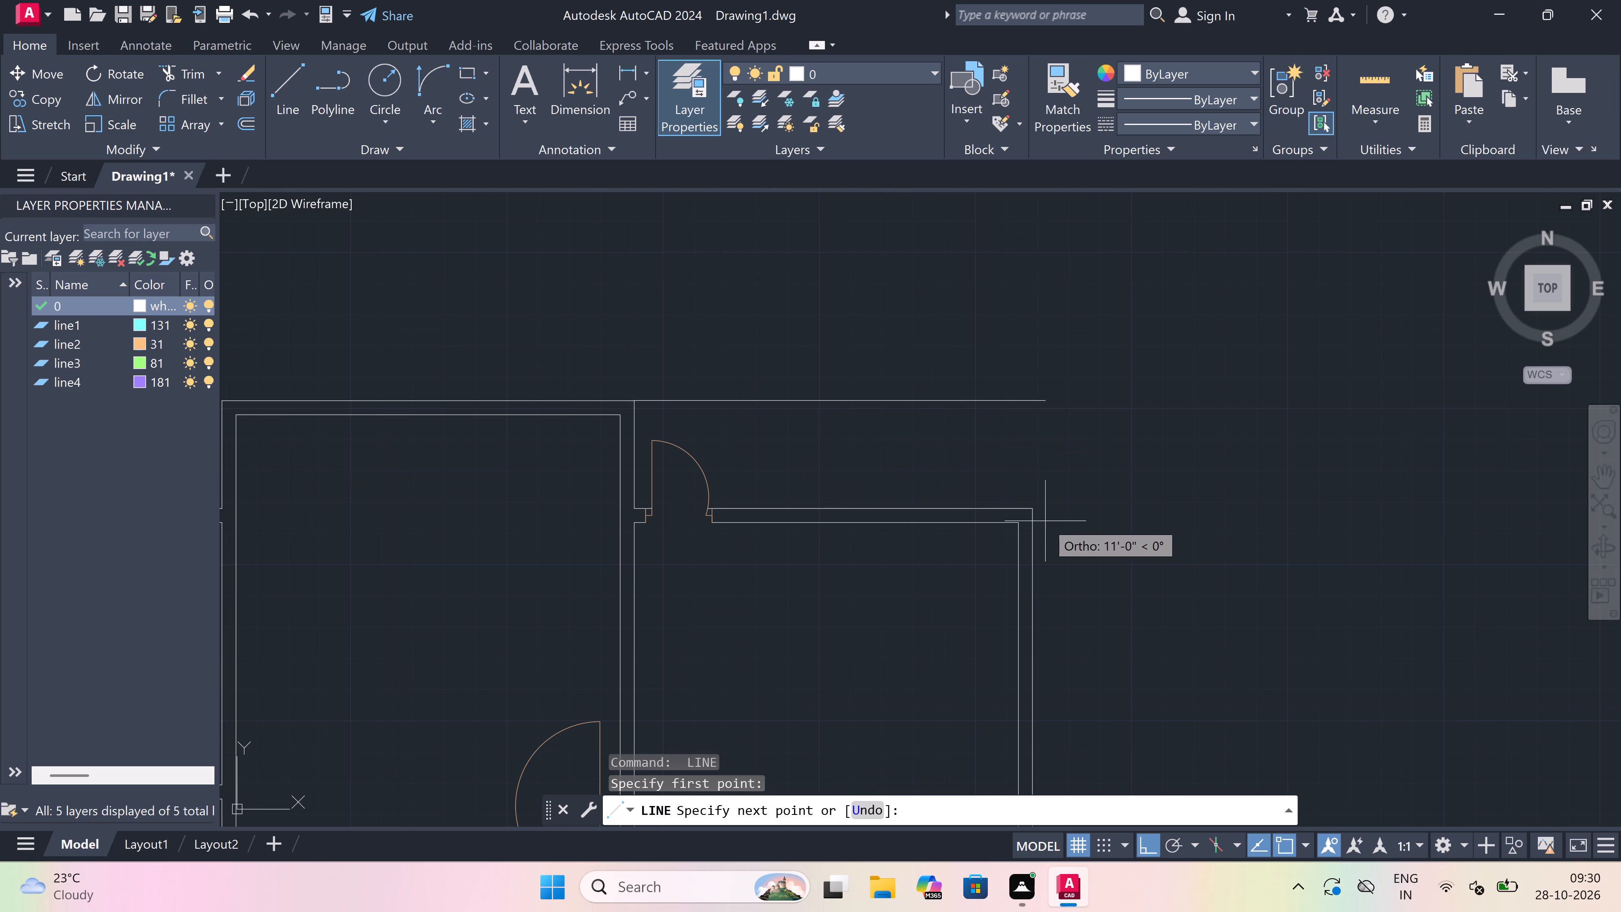
pyautogui.click(1034, 410)
pyautogui.click(1034, 501)
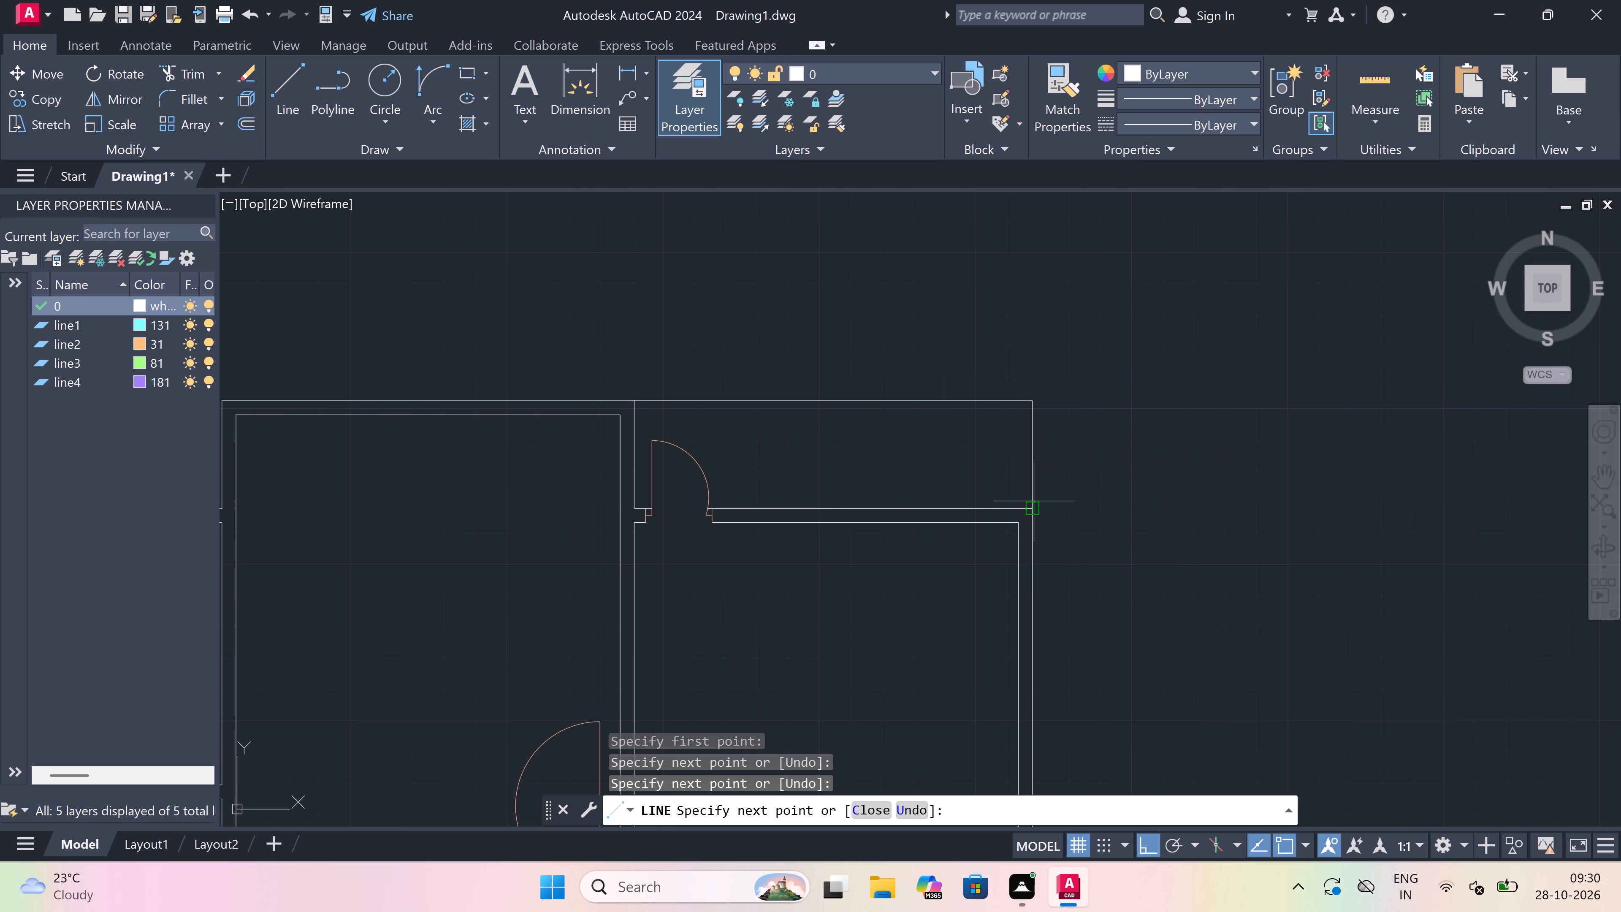
pyautogui.press('Escape')
# Outline a 2'6" deep projection outside the southwest room's south wall, from the building's outer corner to the east partition's far face.
pyautogui.scroll(-8, 883, 341)
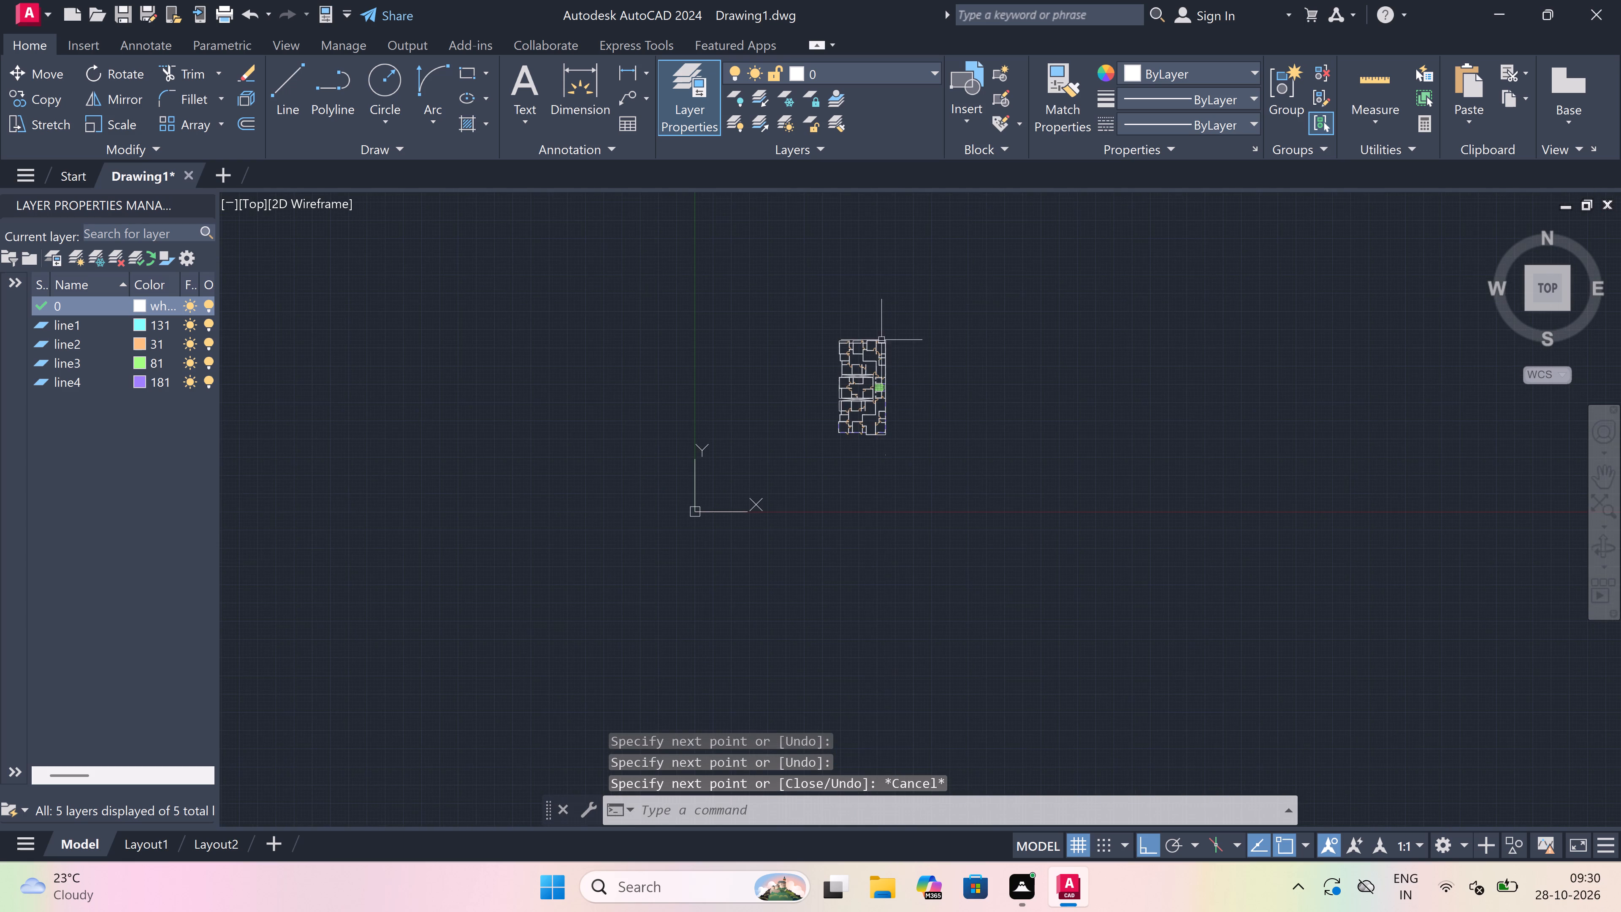
pyautogui.scroll(3, 857, 393)
pyautogui.press('space')
pyautogui.scroll(3, 795, 558)
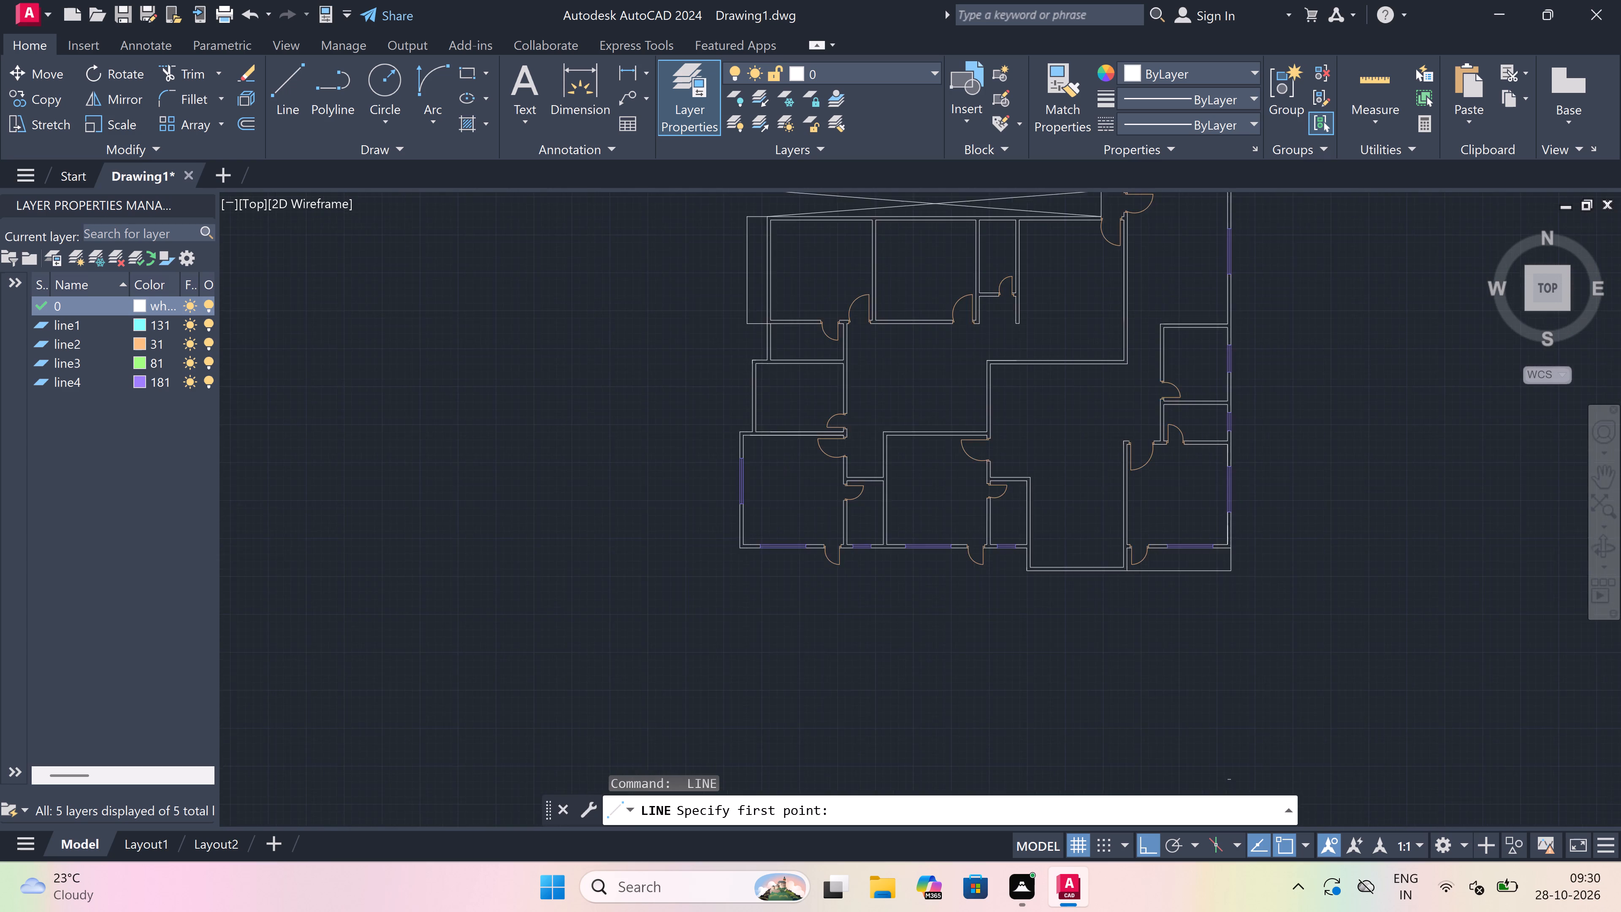
pyautogui.scroll(2, 776, 571)
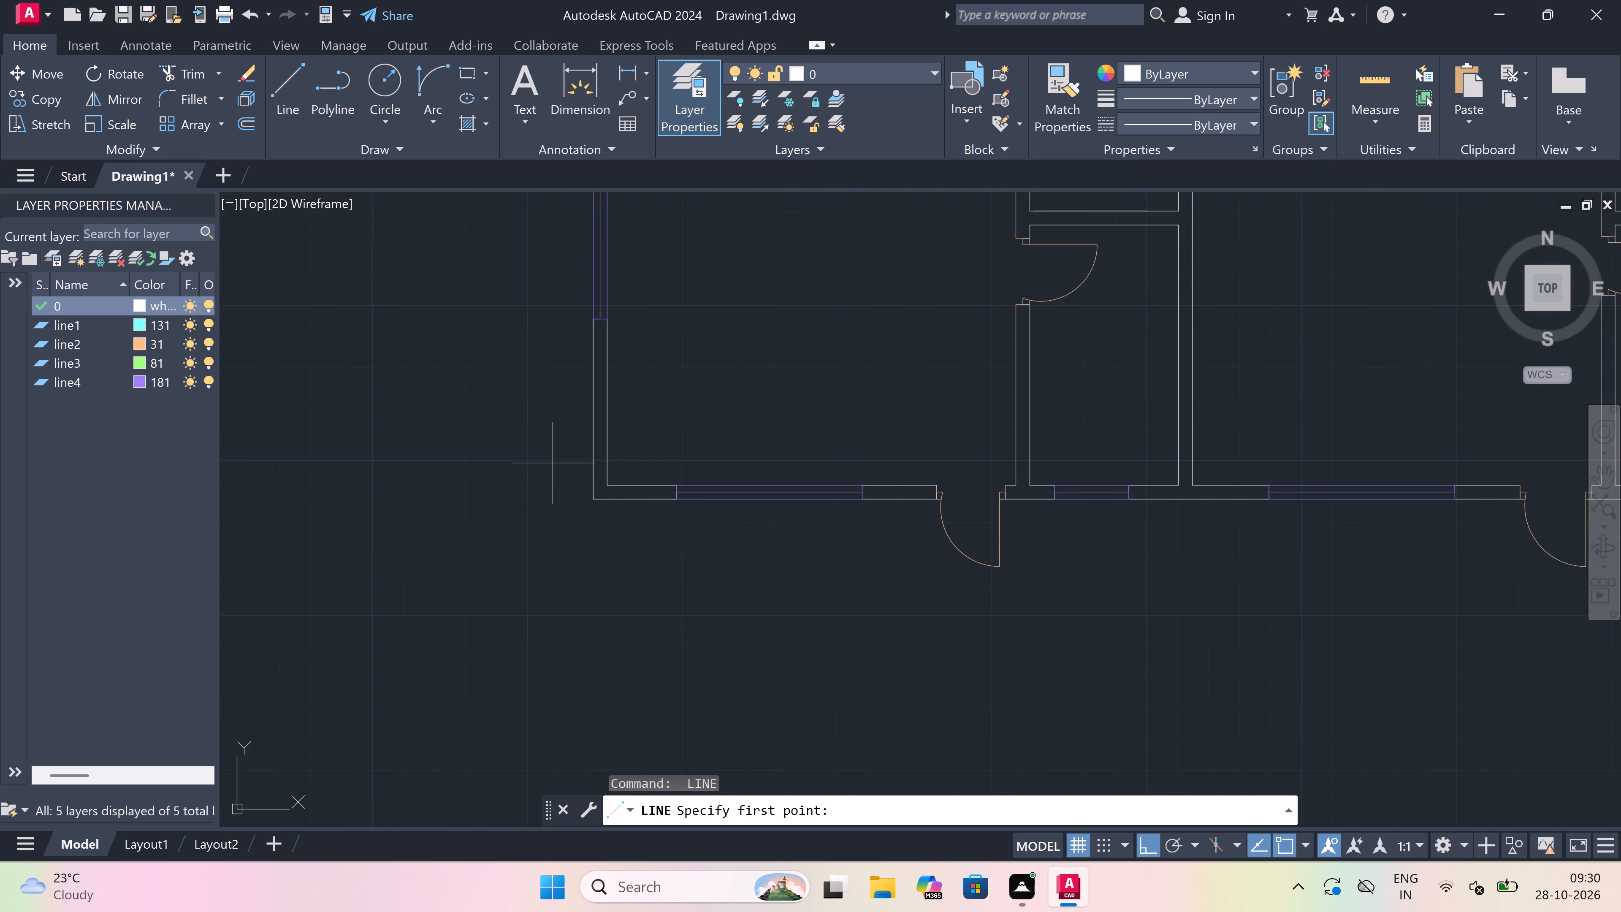
pyautogui.click(591, 496)
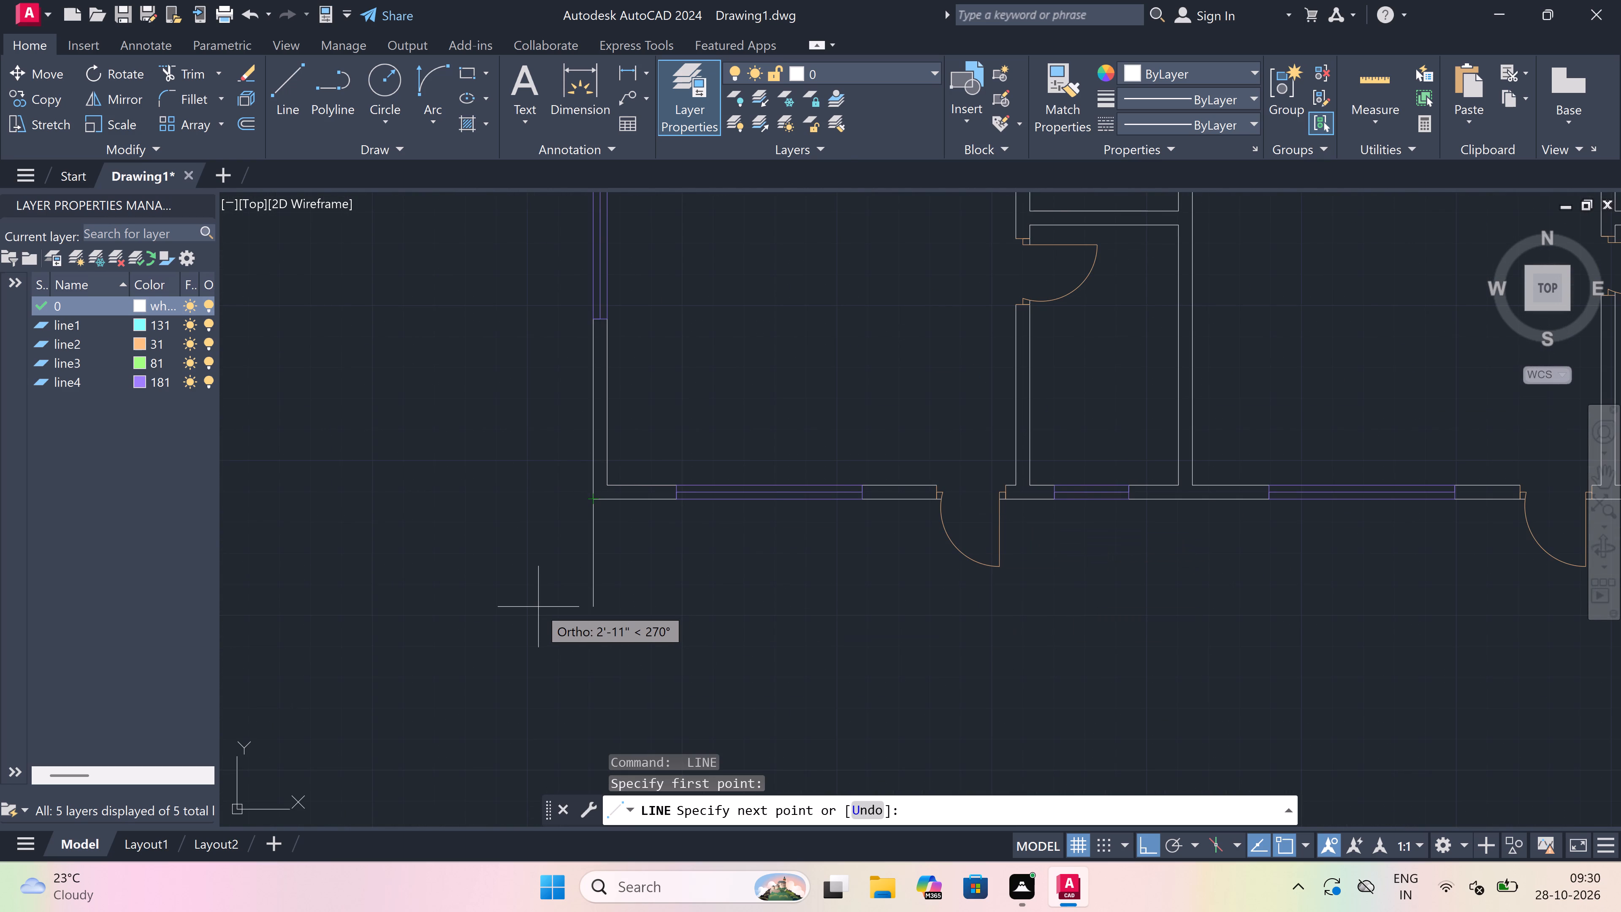
pyautogui.write('2\'6"')
pyautogui.press('space')
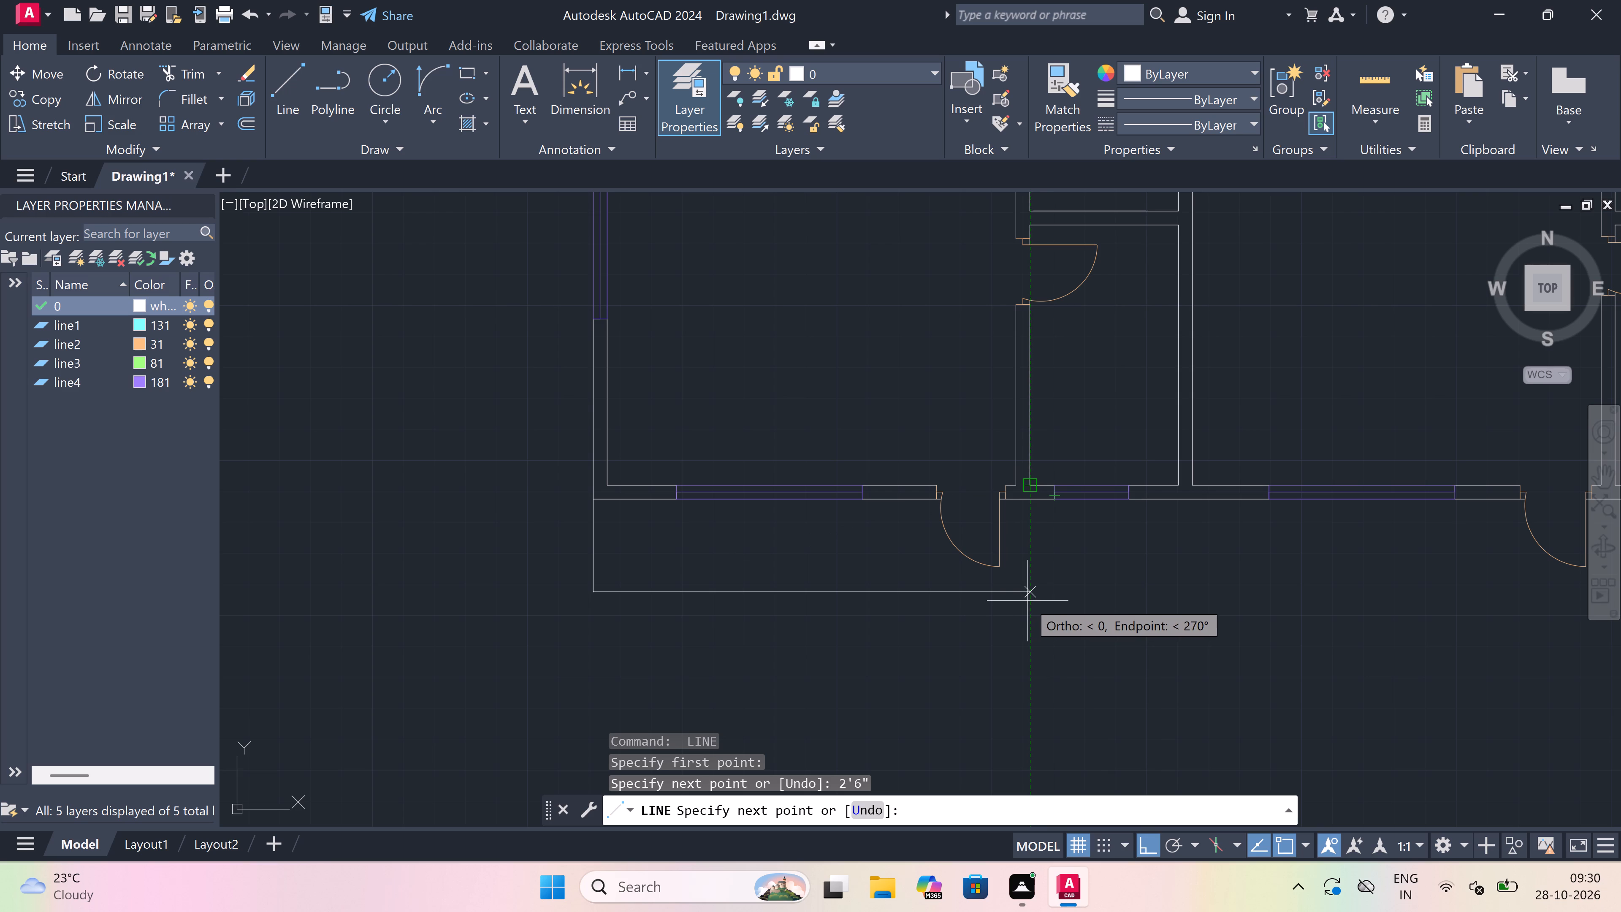
pyautogui.click(1027, 601)
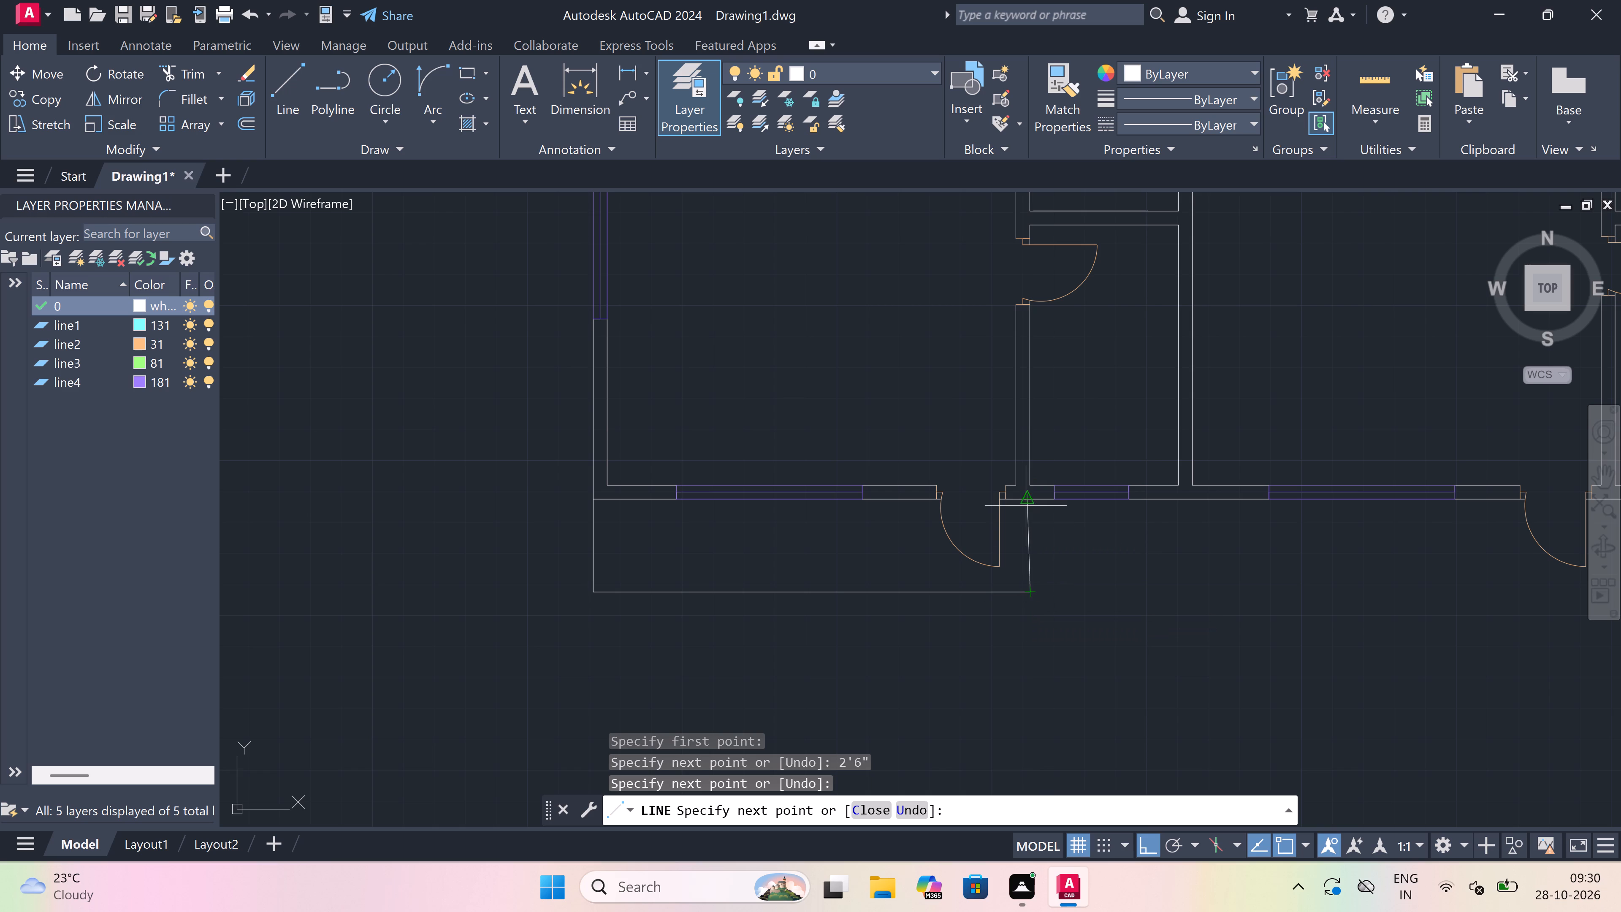
pyautogui.click(1033, 504)
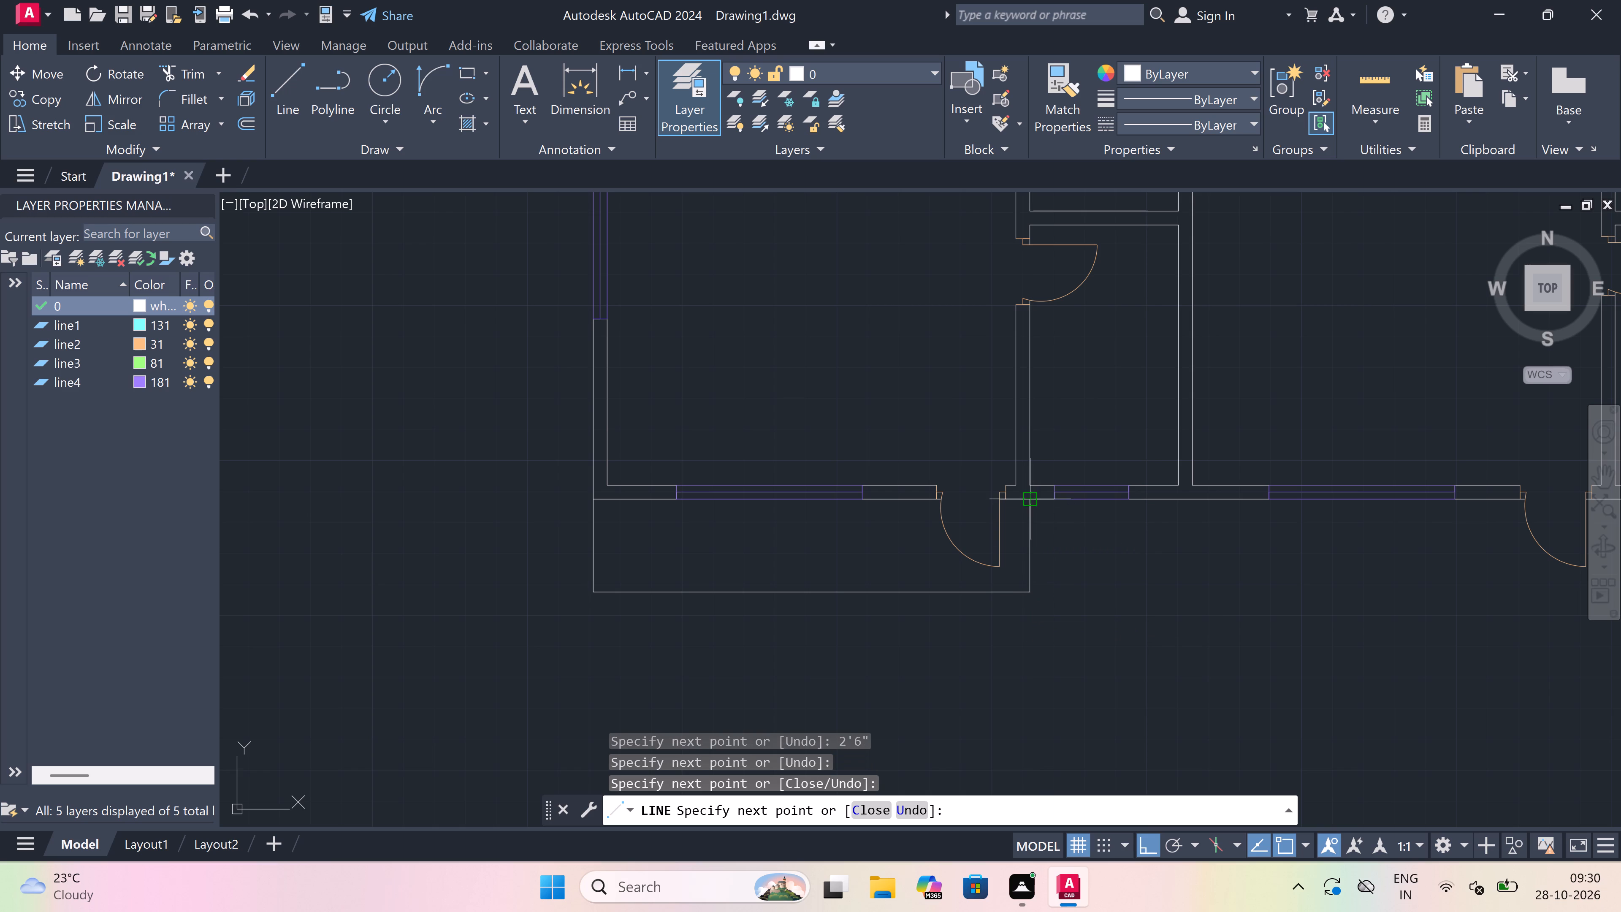
pyautogui.press('Escape')
# Outline a 2'6" deep projection outside the middle south room's south wall, from its west partition's far face to its east partition's far face.
pyautogui.scroll(-4, 808, 567)
pyautogui.scroll(3, 947, 571)
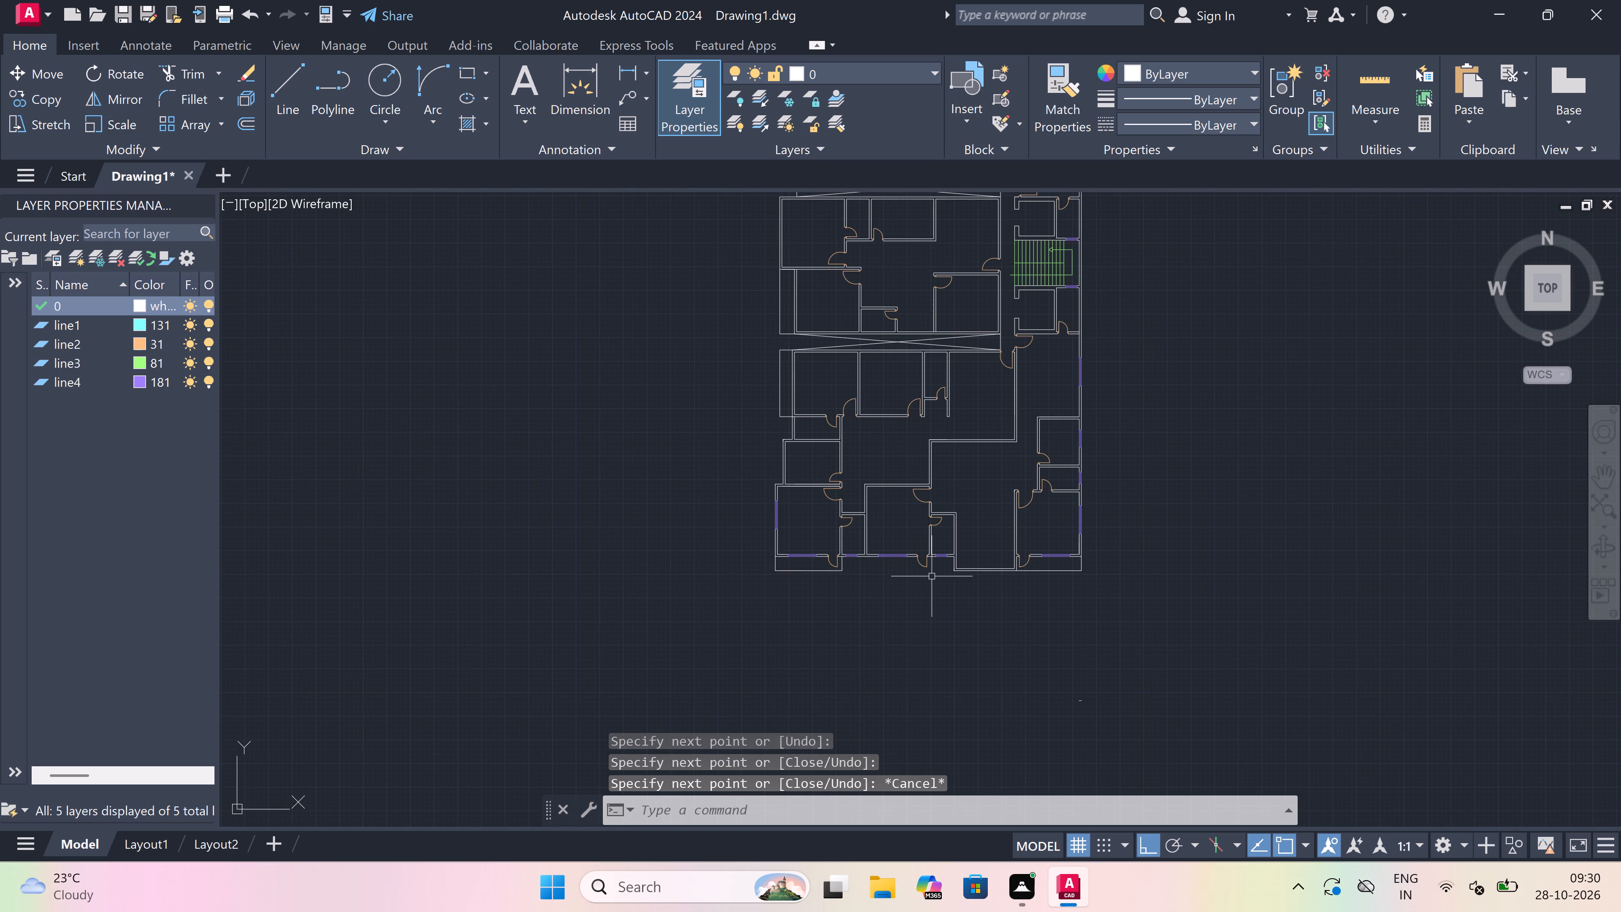
pyautogui.scroll(2, 693, 497)
pyautogui.press('space')
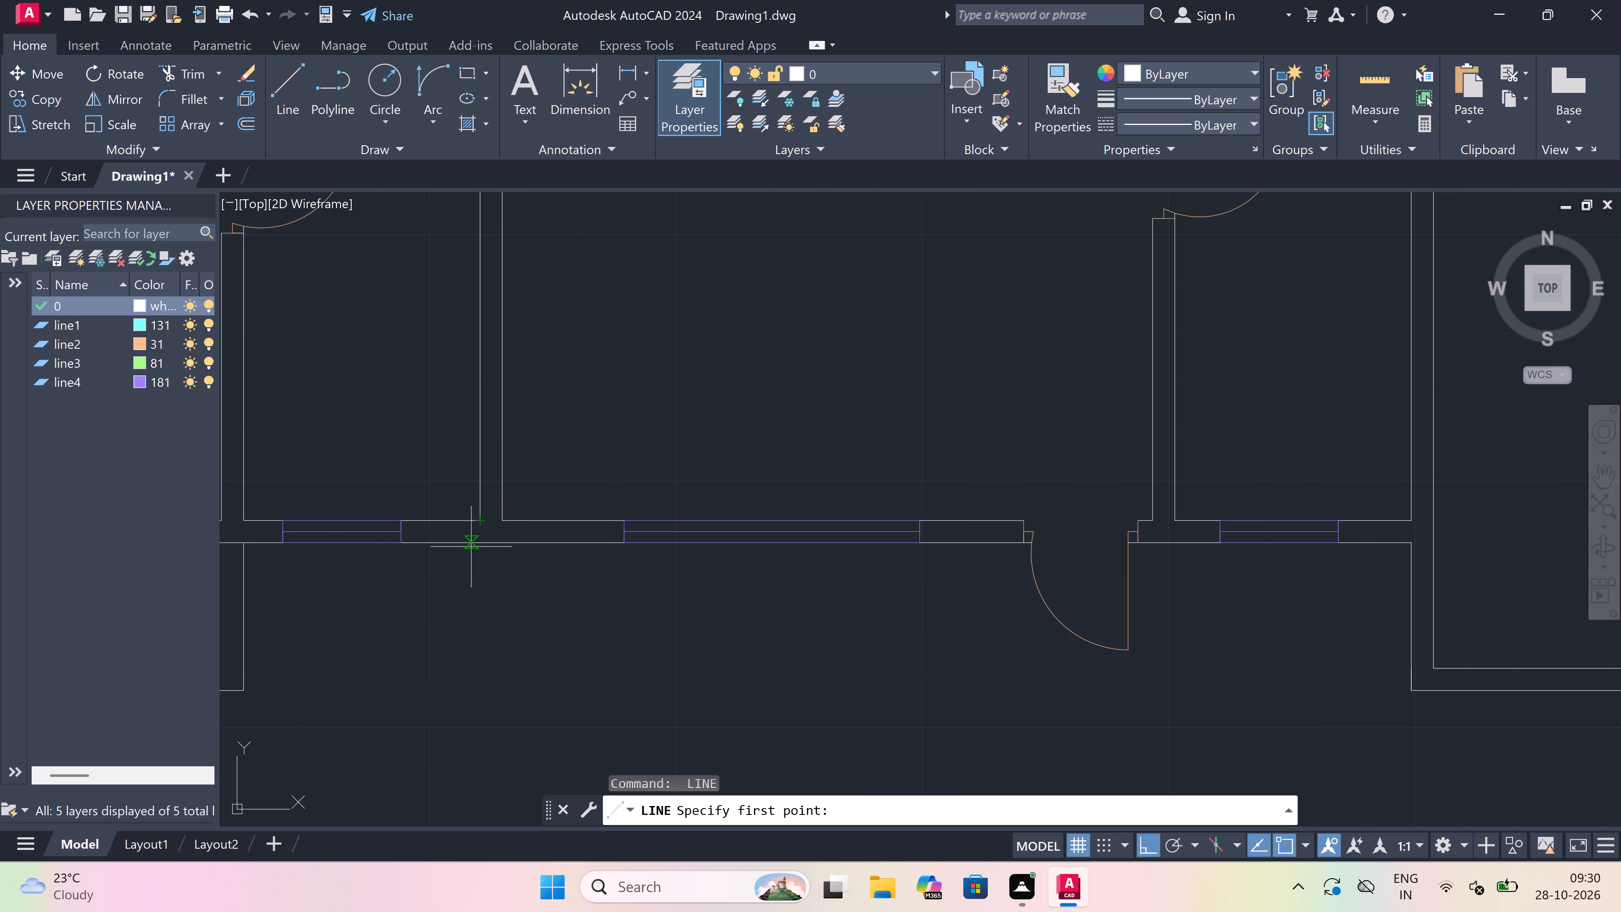
pyautogui.click(478, 543)
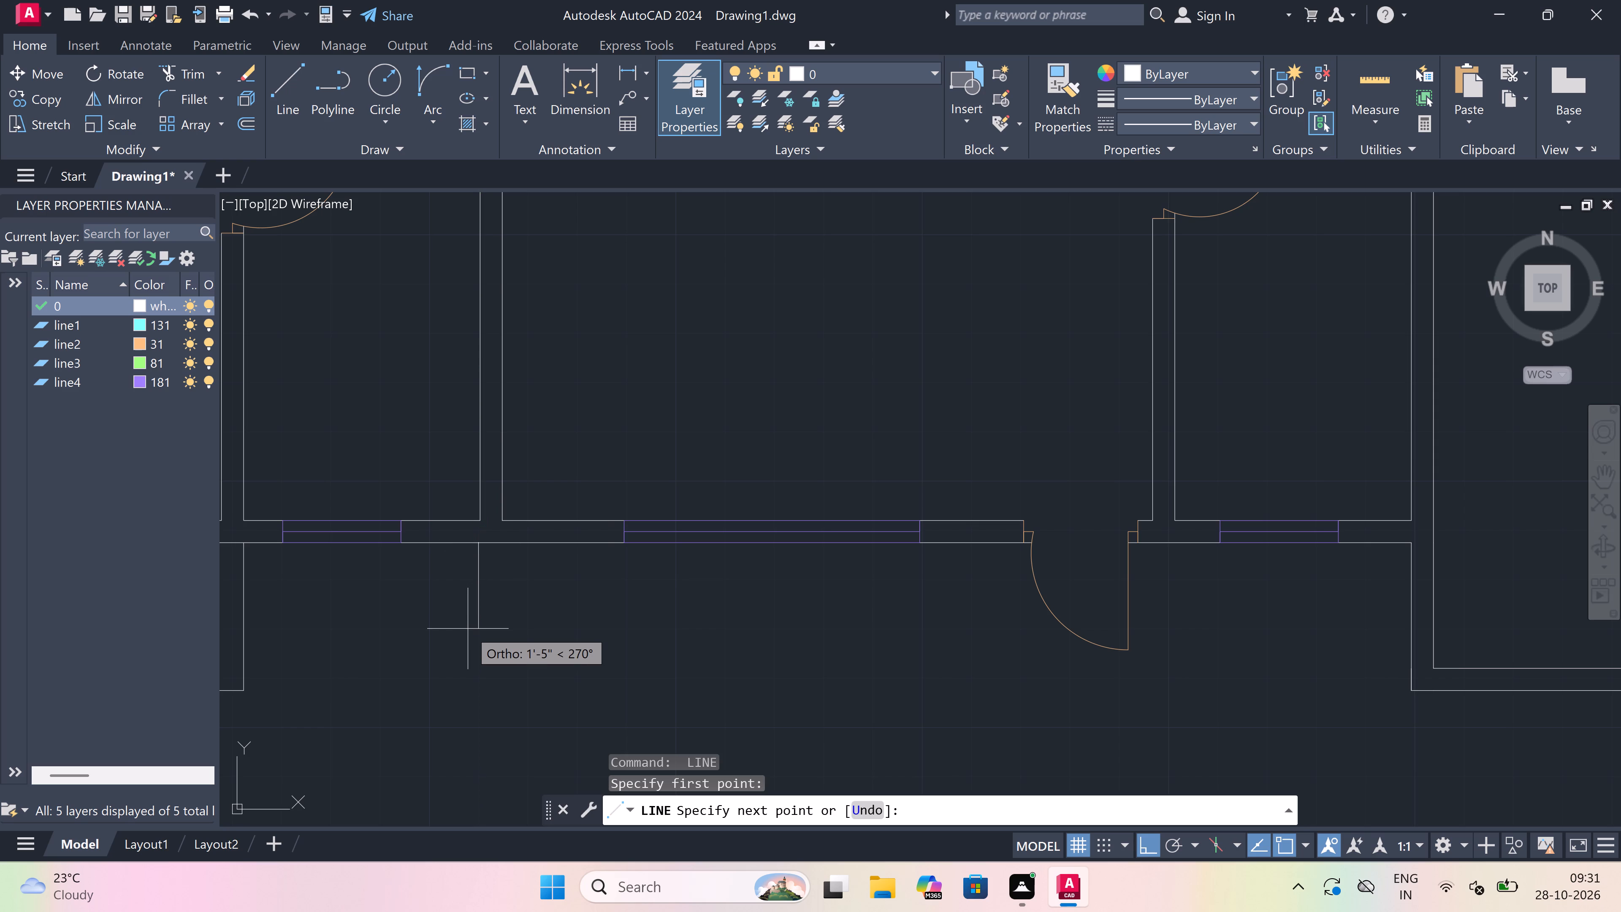
pyautogui.write('2\'6"')
pyautogui.press('space')
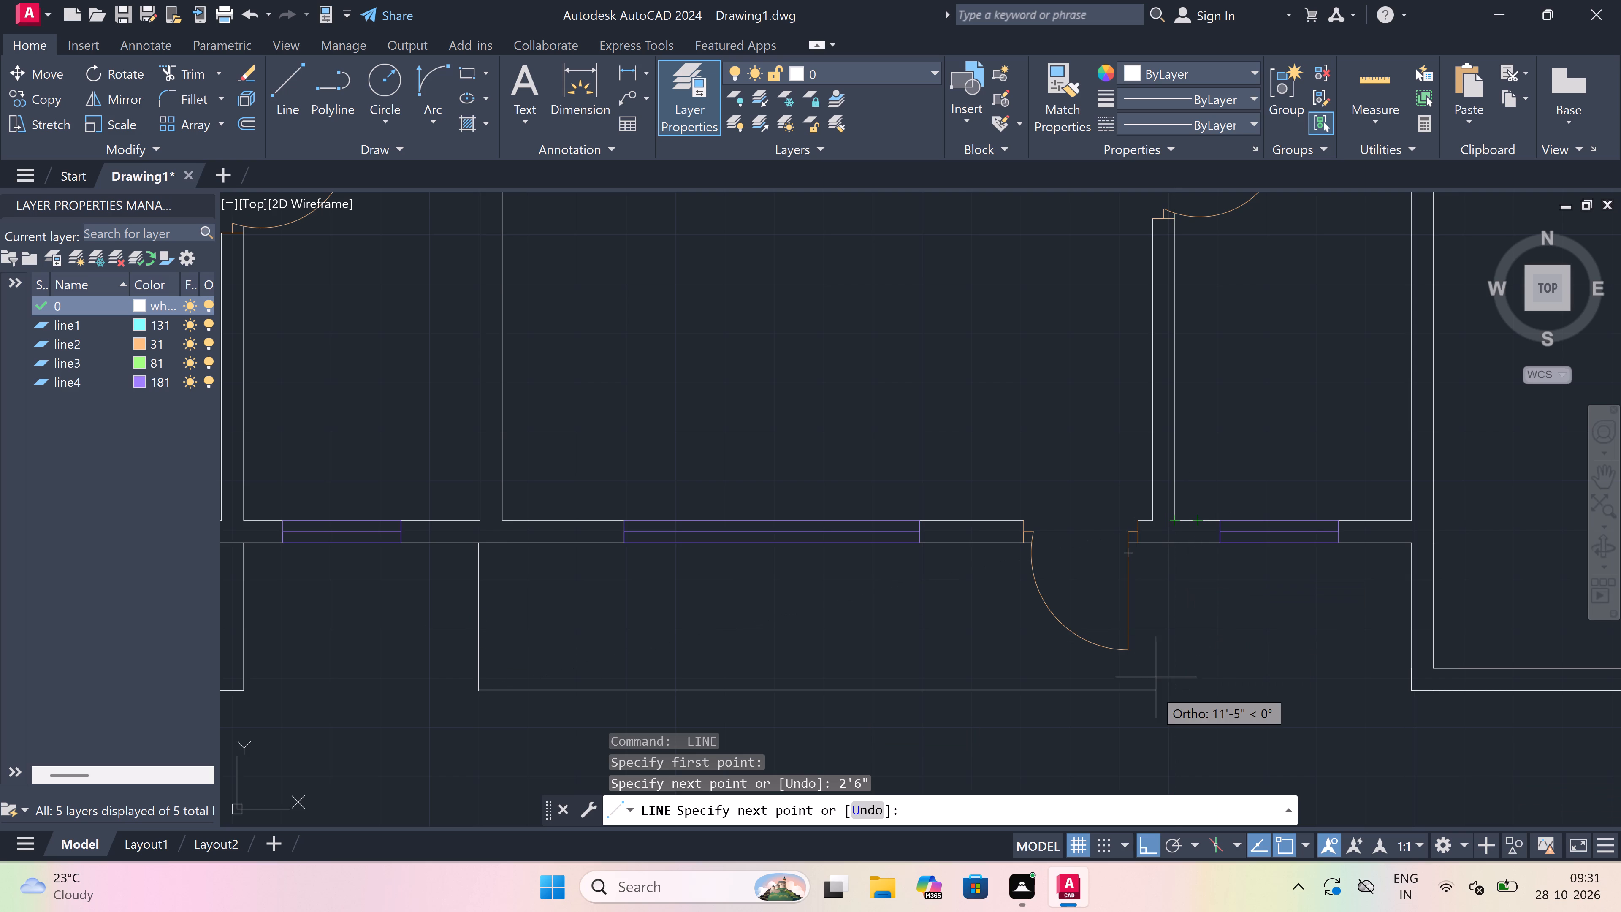
pyautogui.moveTo(1169, 691); pyautogui.dragTo(1175, 646)
pyautogui.click(1170, 542)
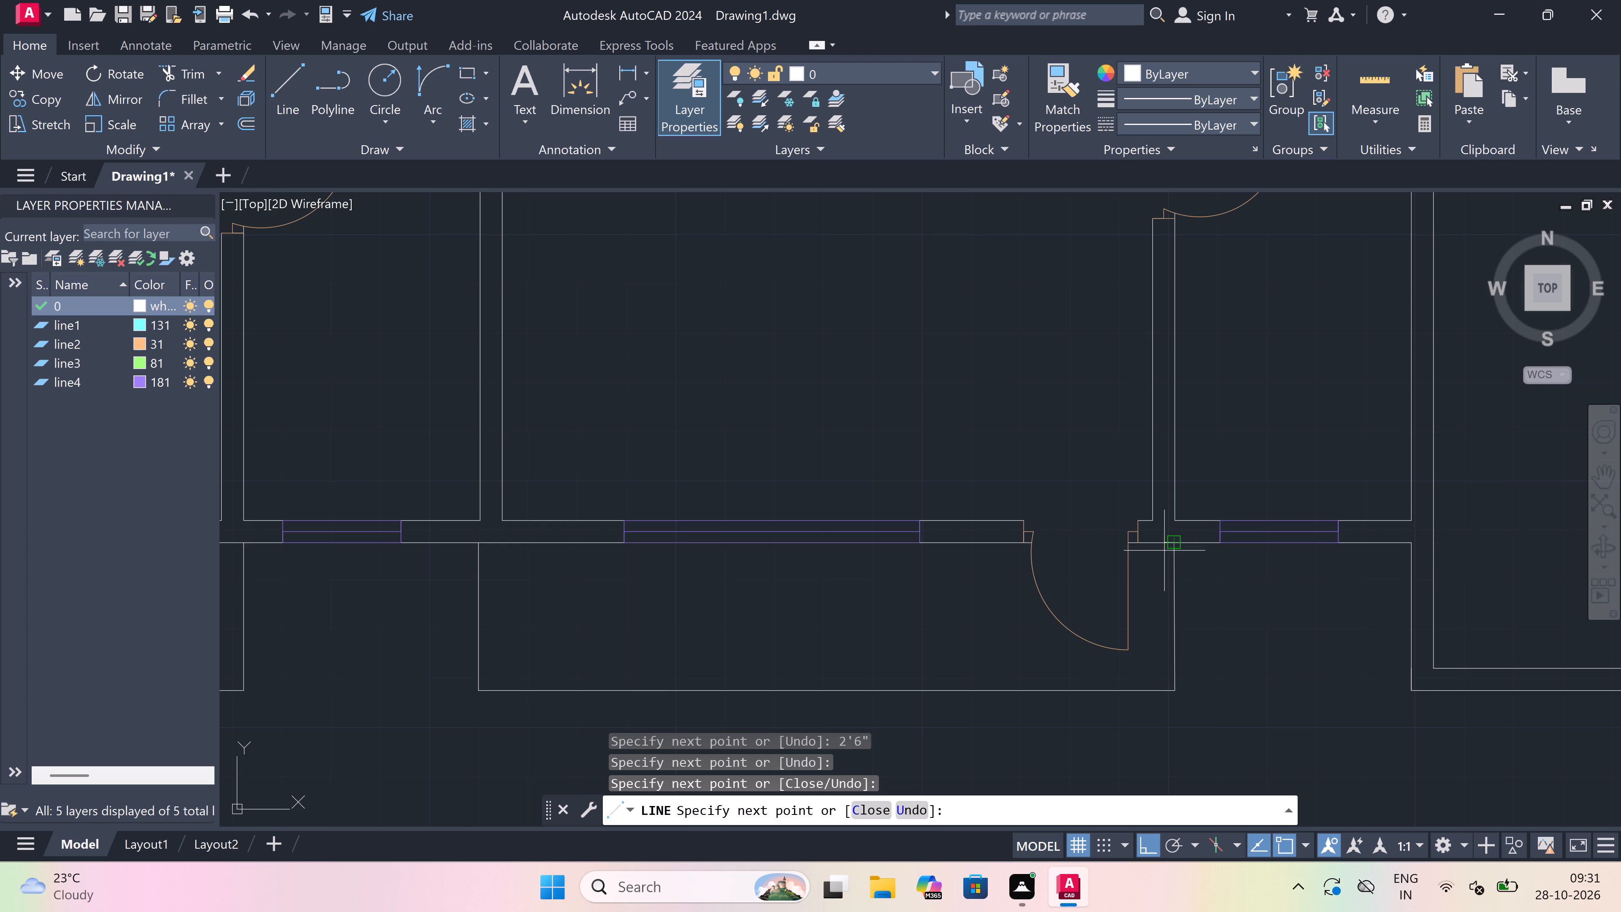
pyautogui.press('Escape')
pyautogui.scroll(-2, 911, 536)
pyautogui.scroll(-3, 874, 536)
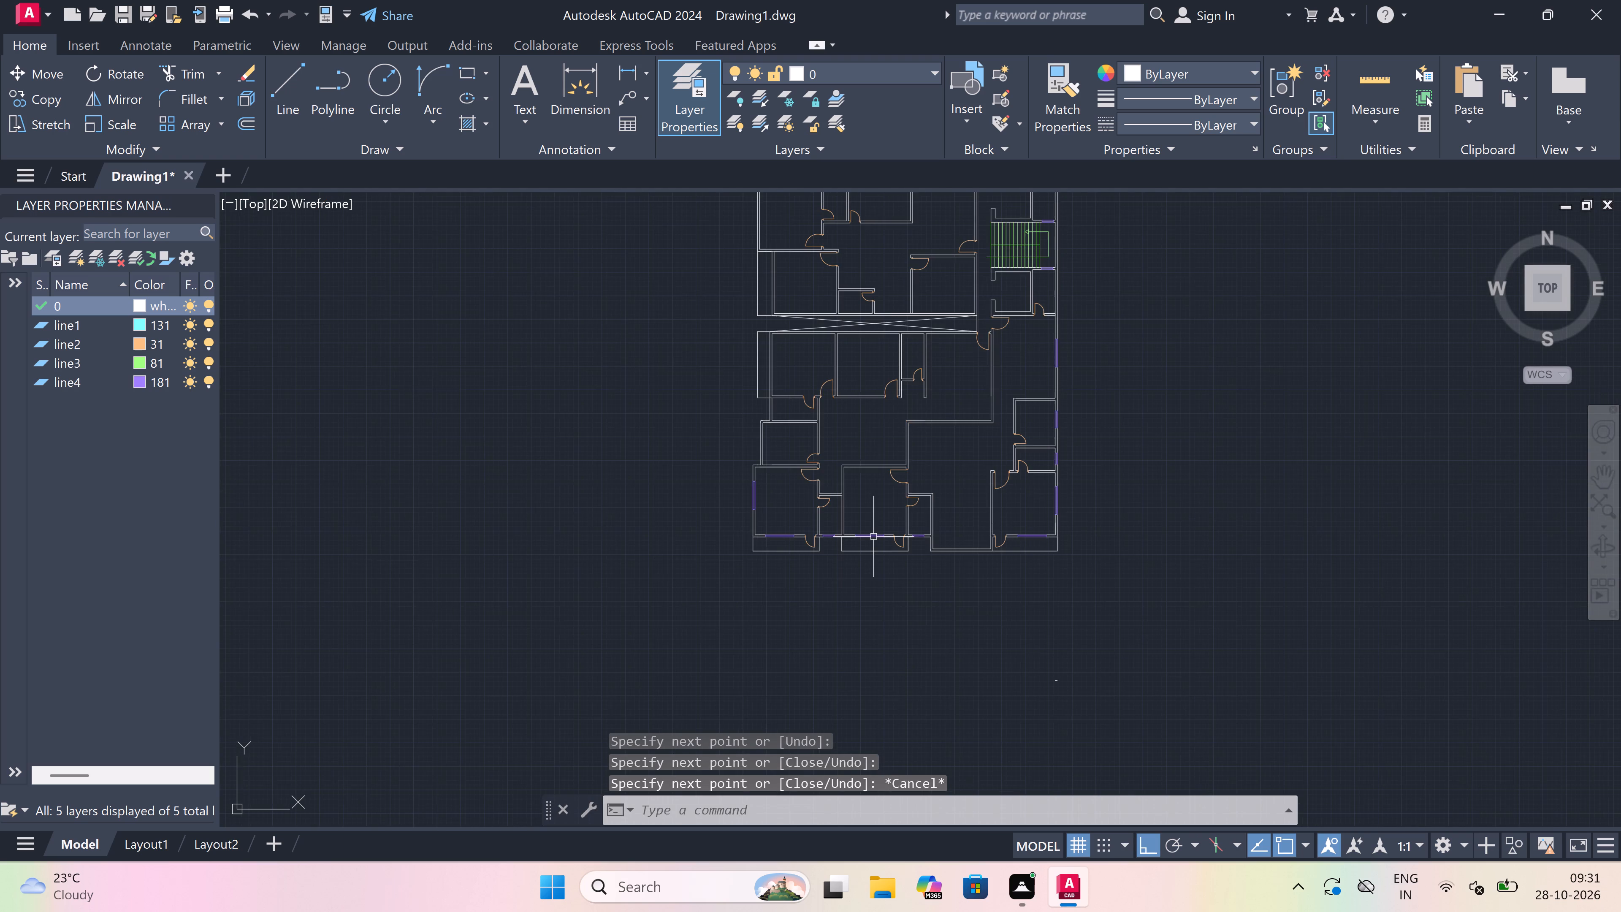
pyautogui.scroll(-3, 873, 537)
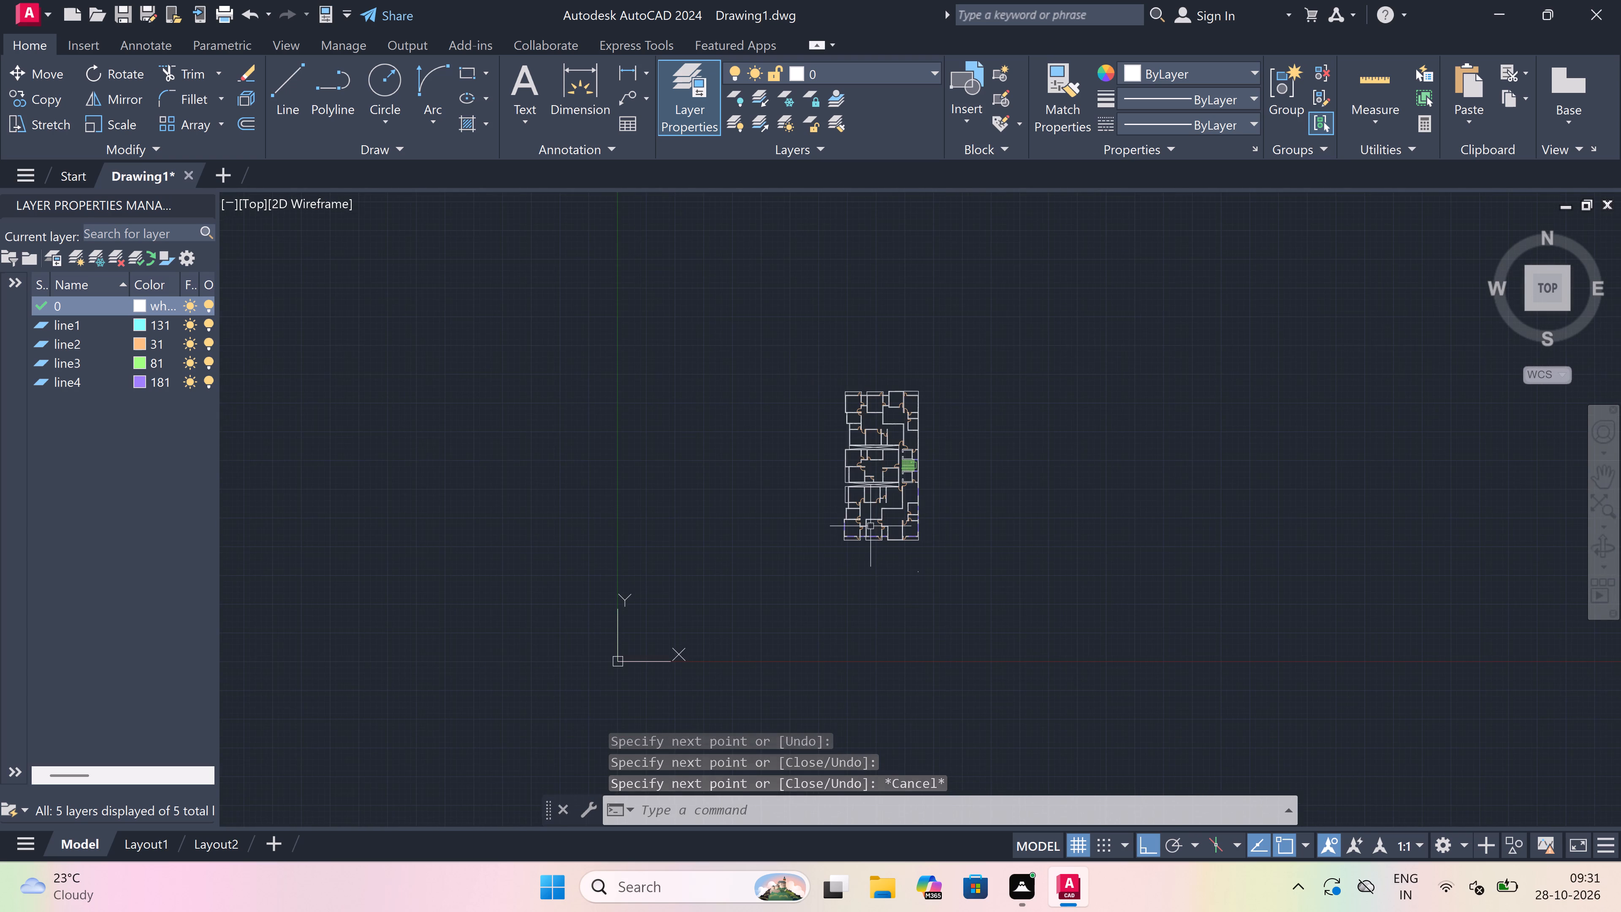
# On layer line2, draw the south jamb with 2" stop and 2' westward leaf in the west wall of the room below the lower crossed shaft.
pyautogui.scroll(3, 854, 487)
pyautogui.scroll(2, 827, 513)
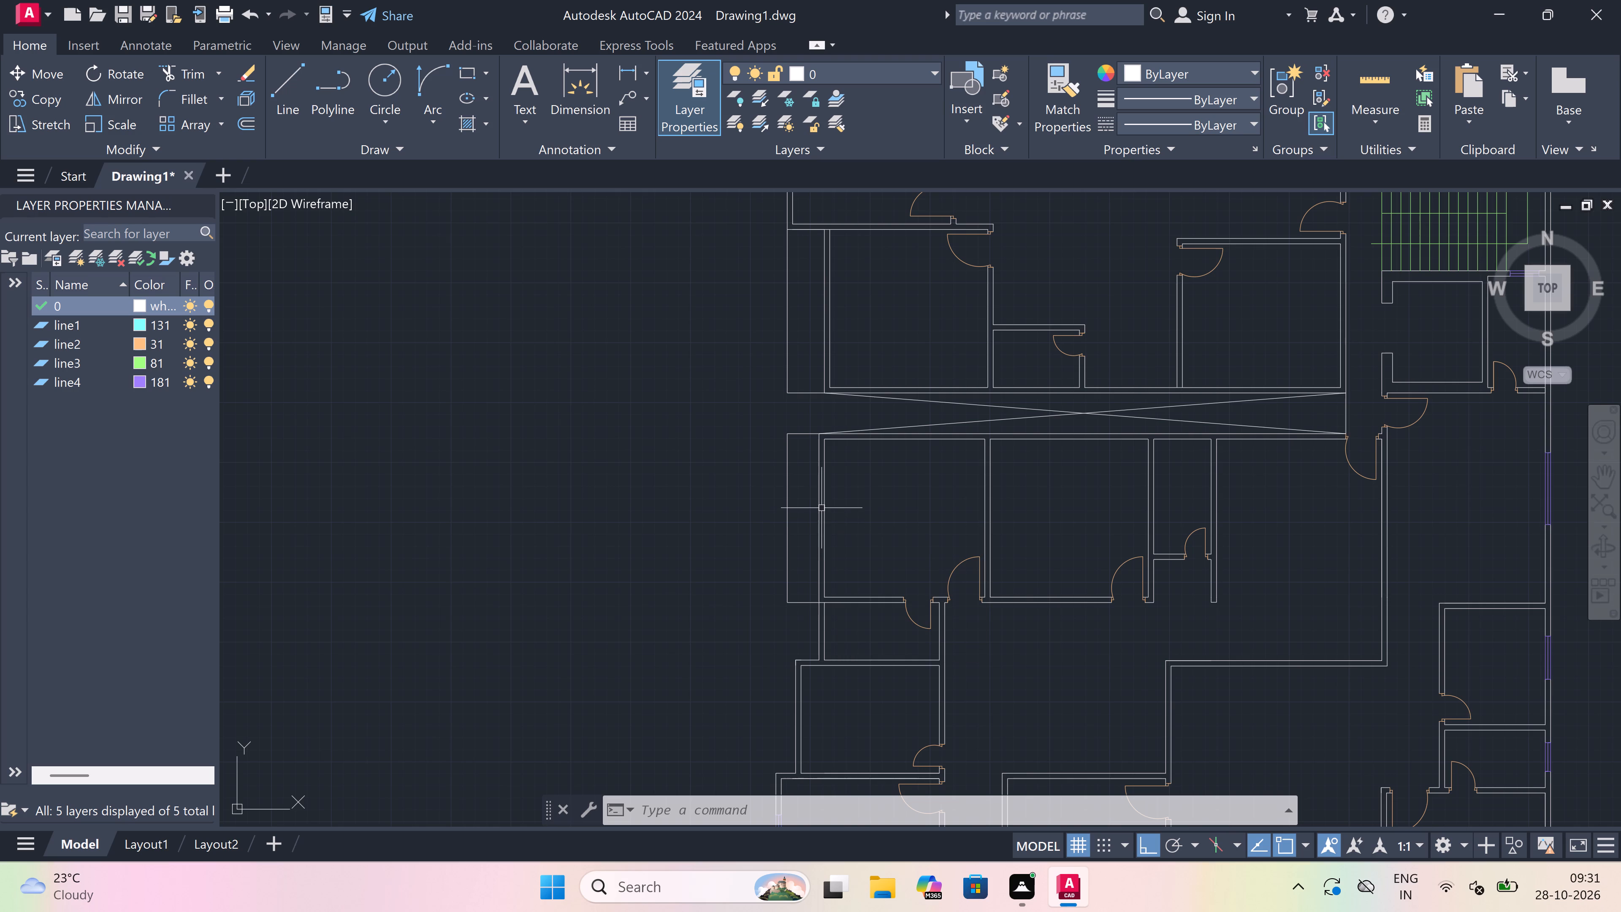
pyautogui.click(922, 69)
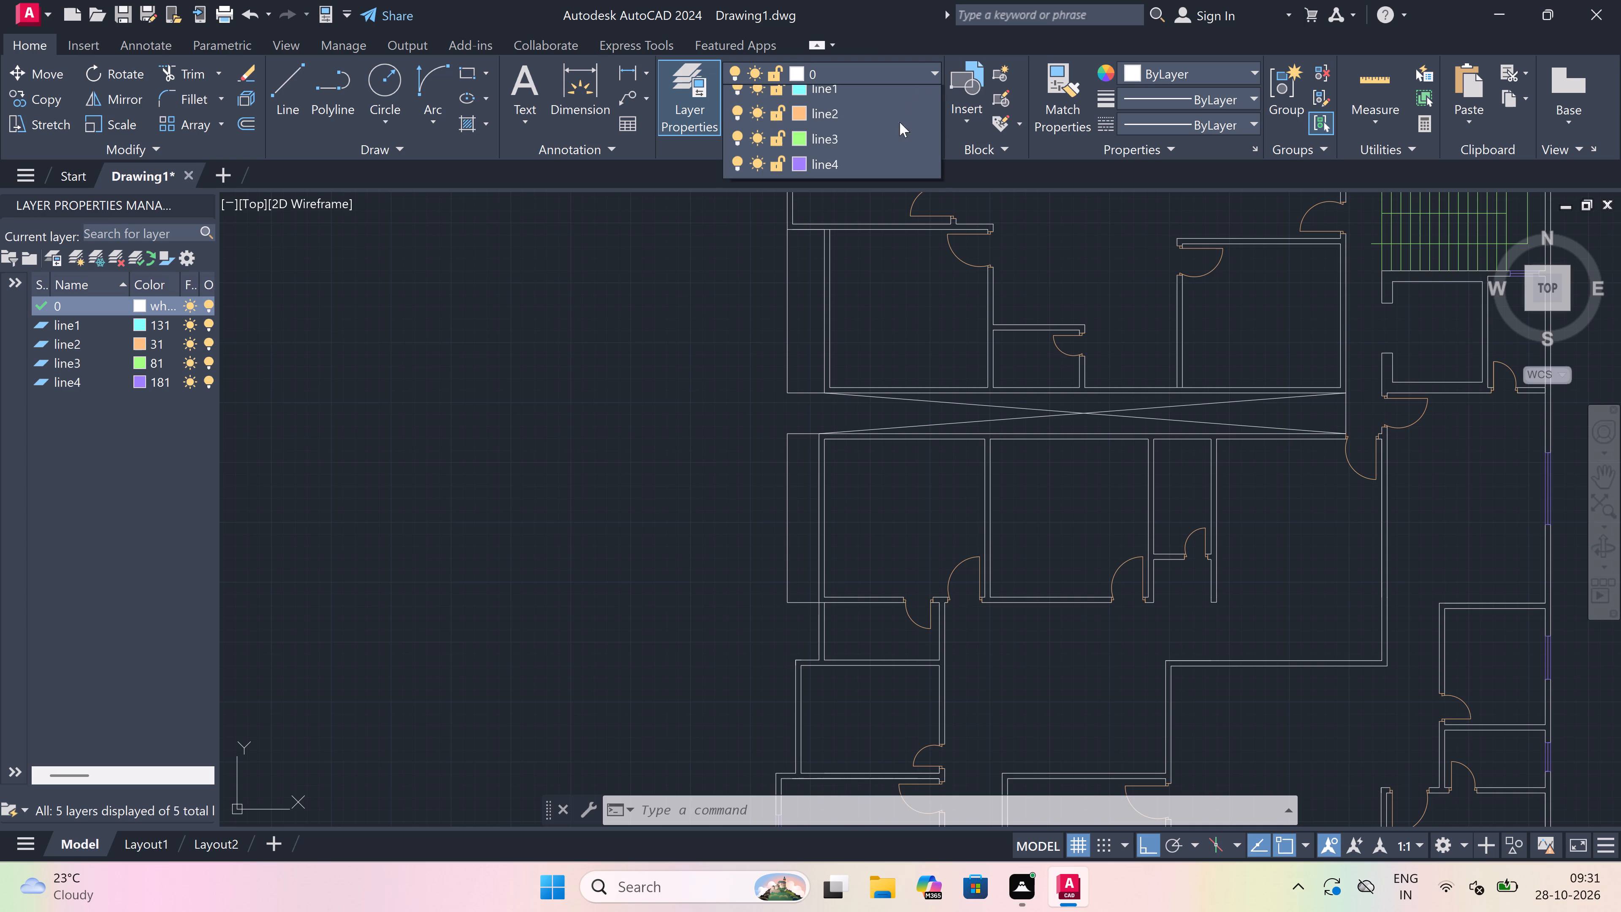
pyautogui.click(889, 142)
pyautogui.press('l')
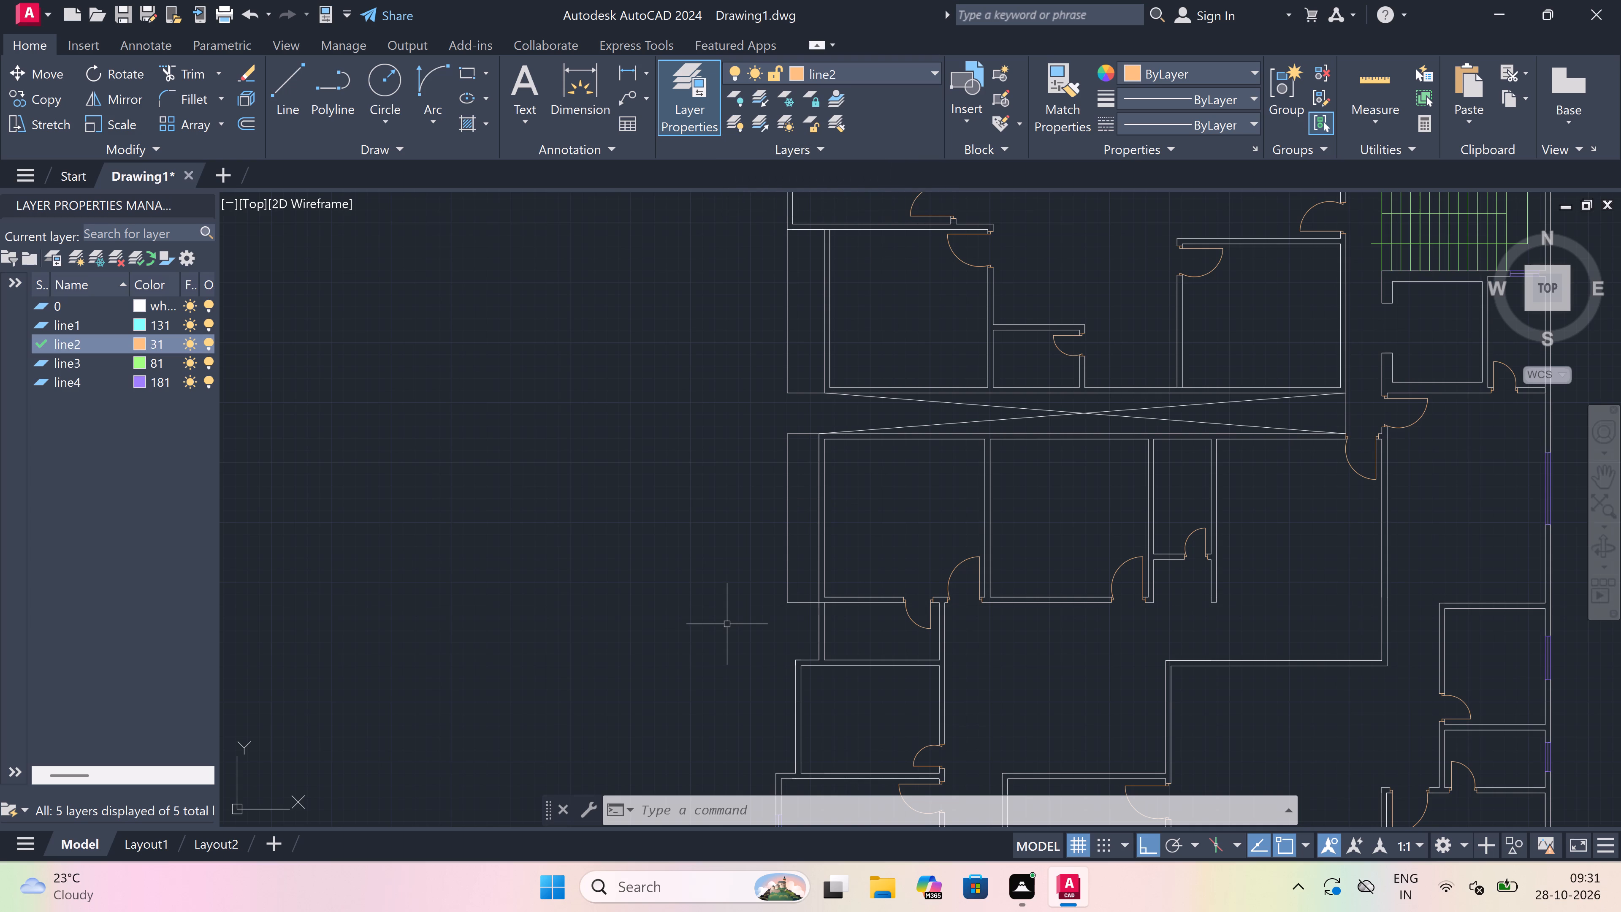
pyautogui.press('space')
pyautogui.scroll(2, 827, 577)
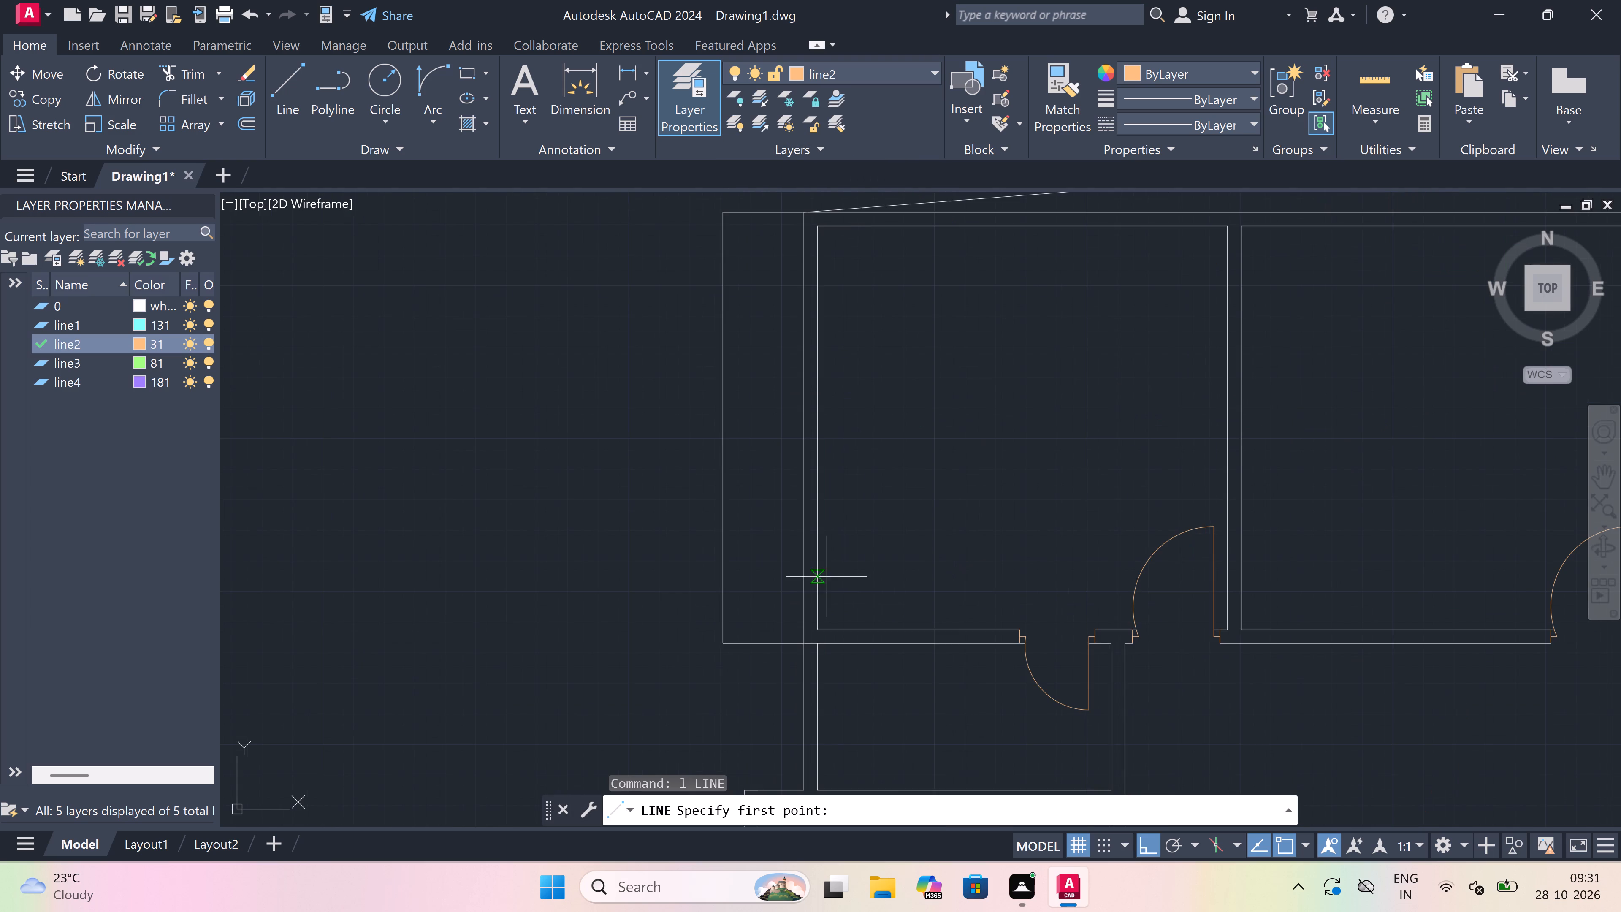
pyautogui.scroll(2, 818, 590)
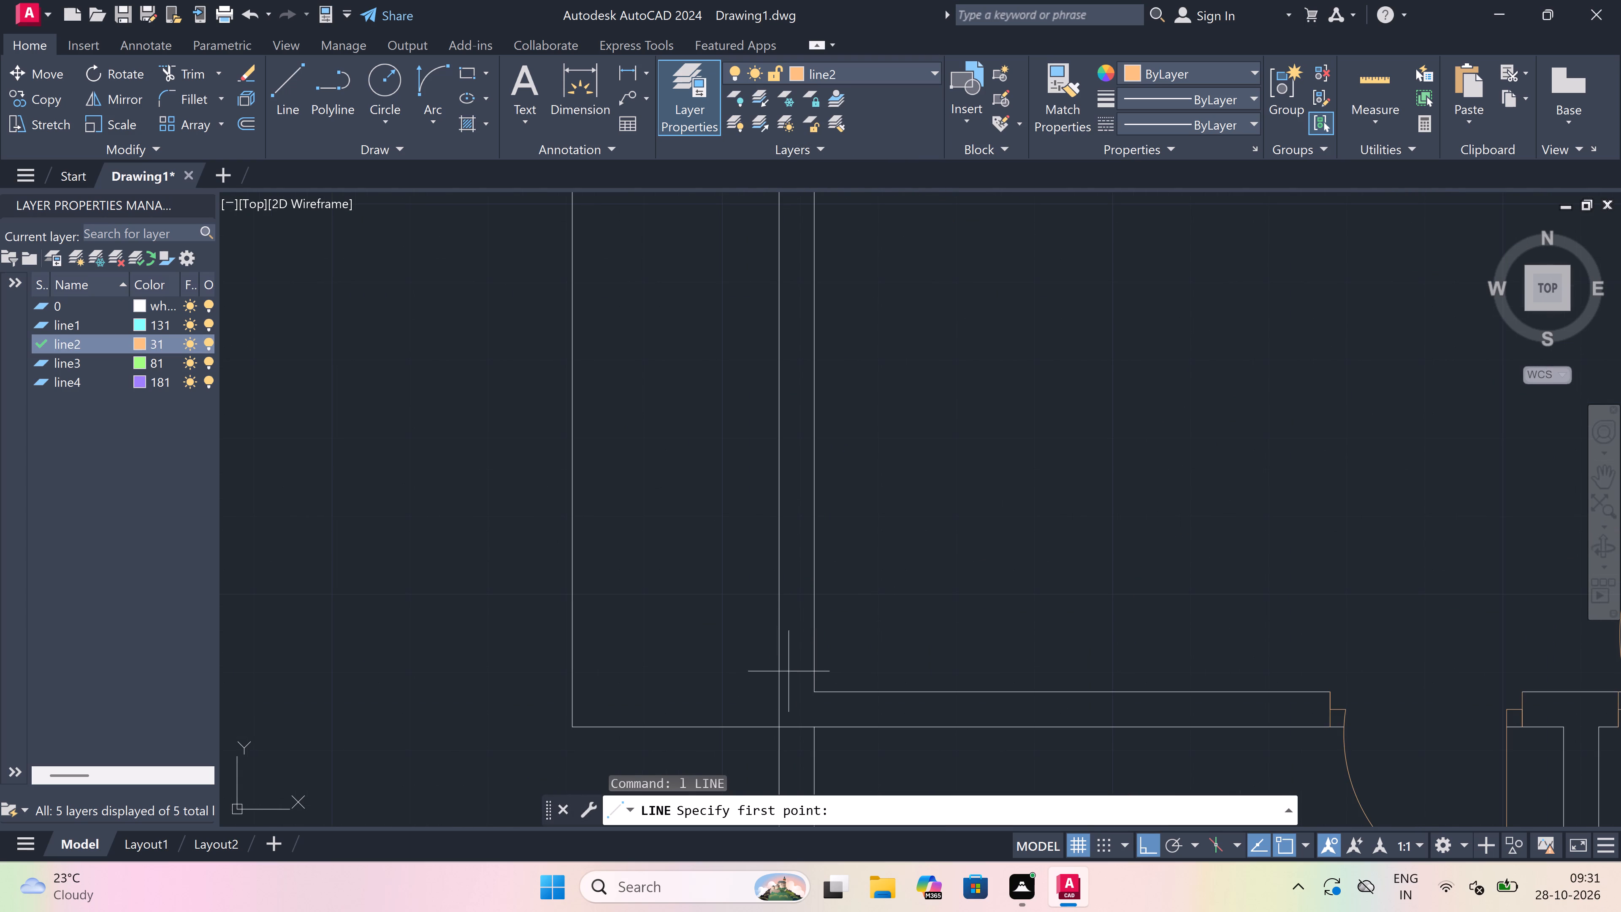
pyautogui.click(775, 666)
pyautogui.press('Escape')
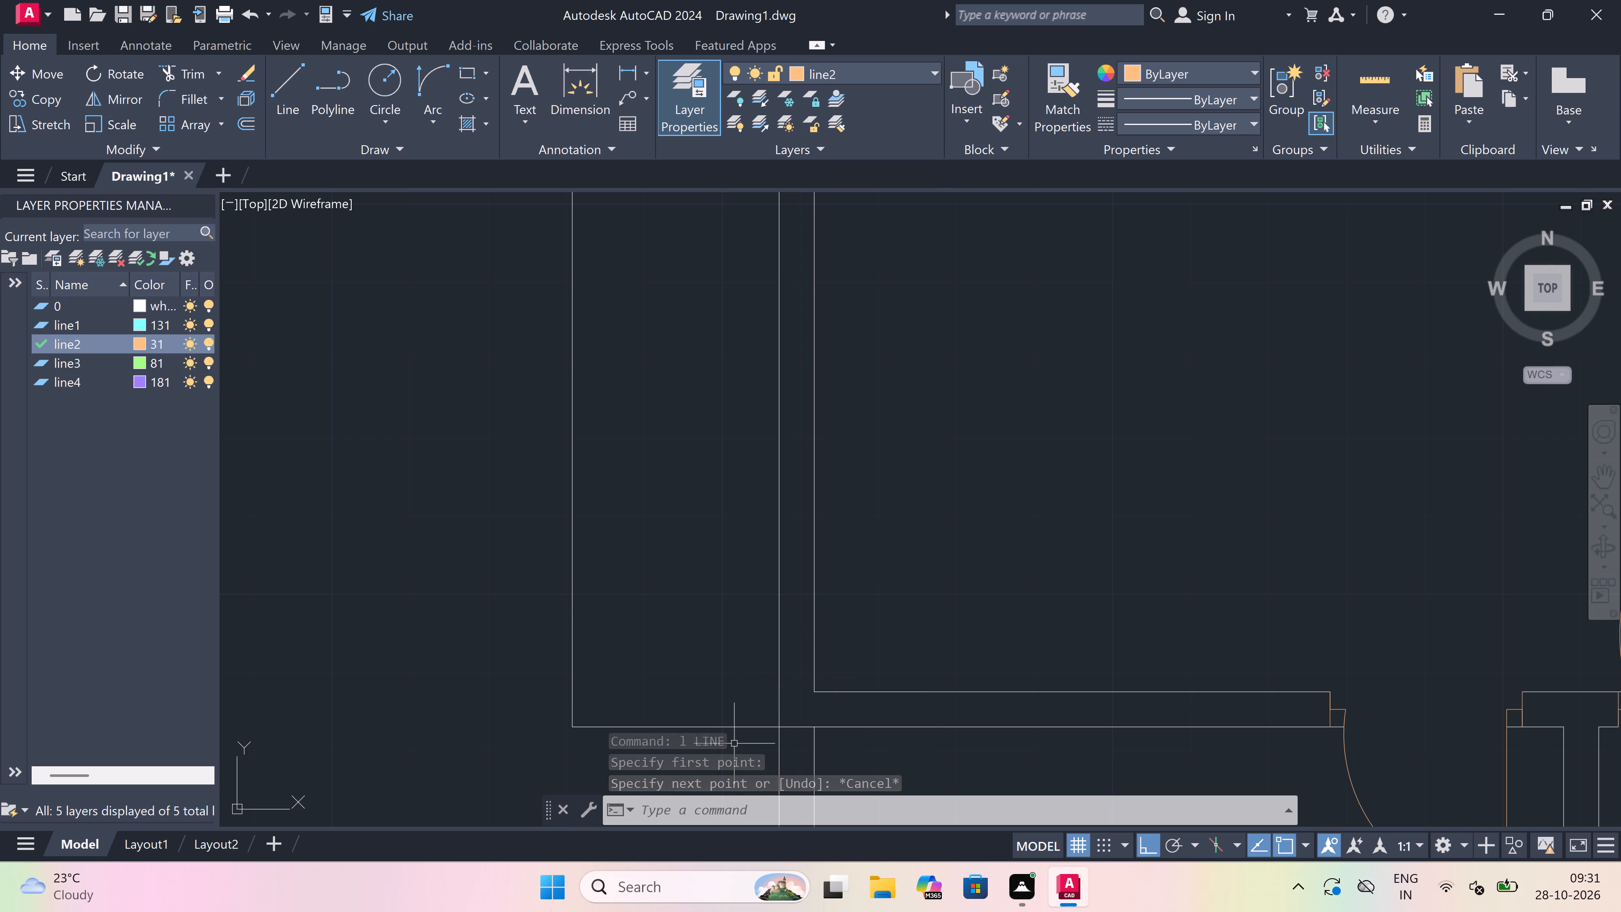
pyautogui.press('space')
pyautogui.click(779, 672)
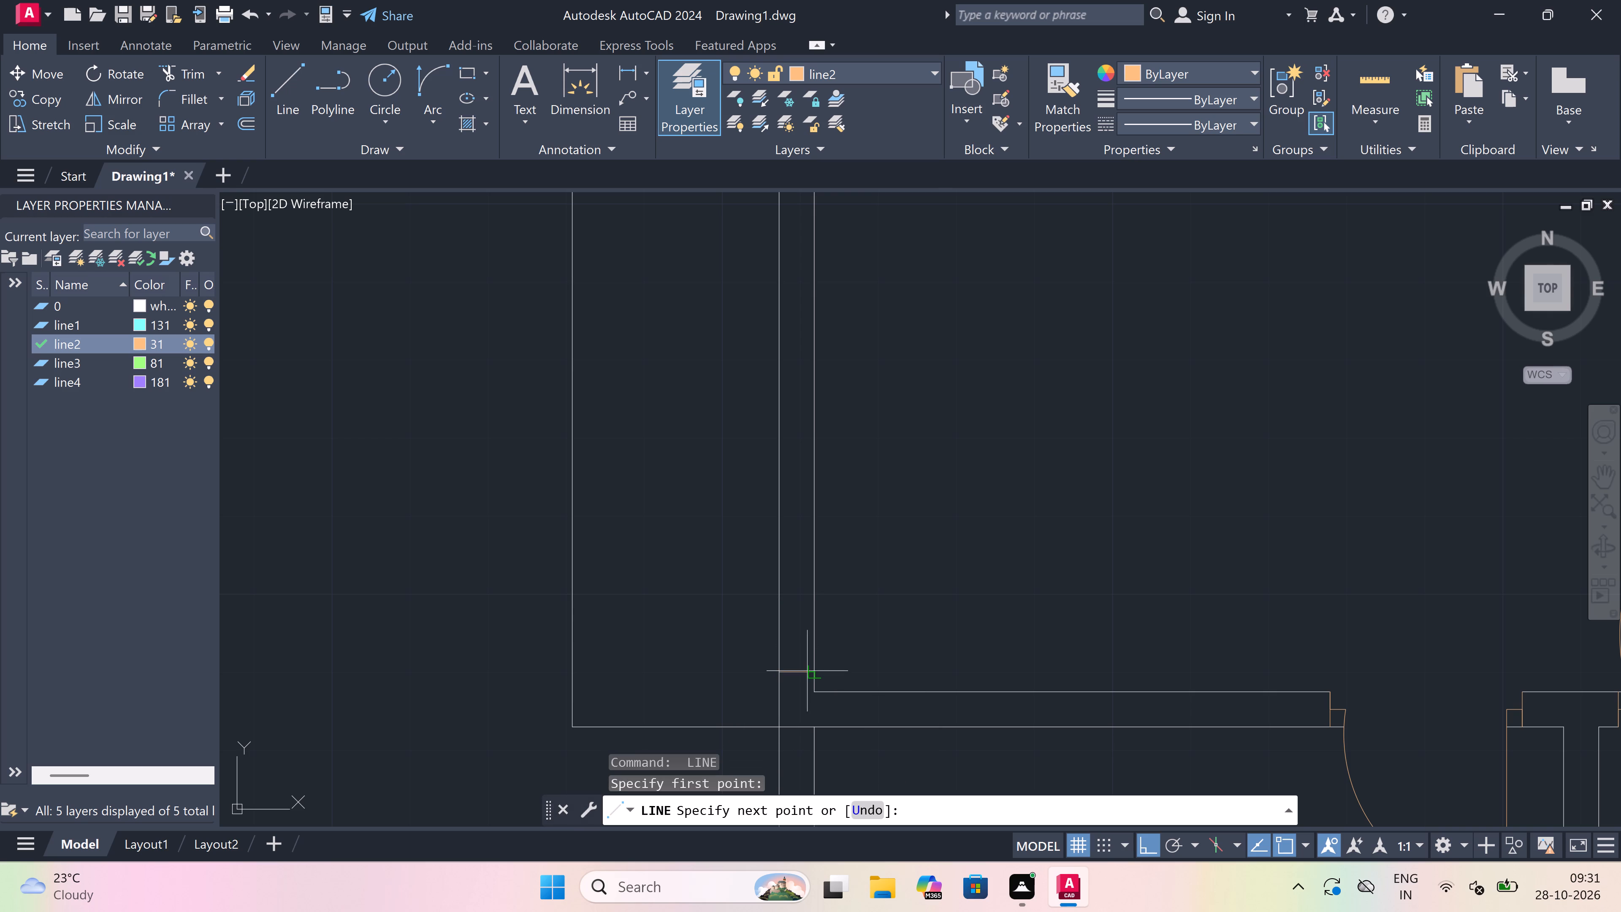
pyautogui.click(816, 670)
pyautogui.moveTo(798, 676); pyautogui.dragTo(800, 650)
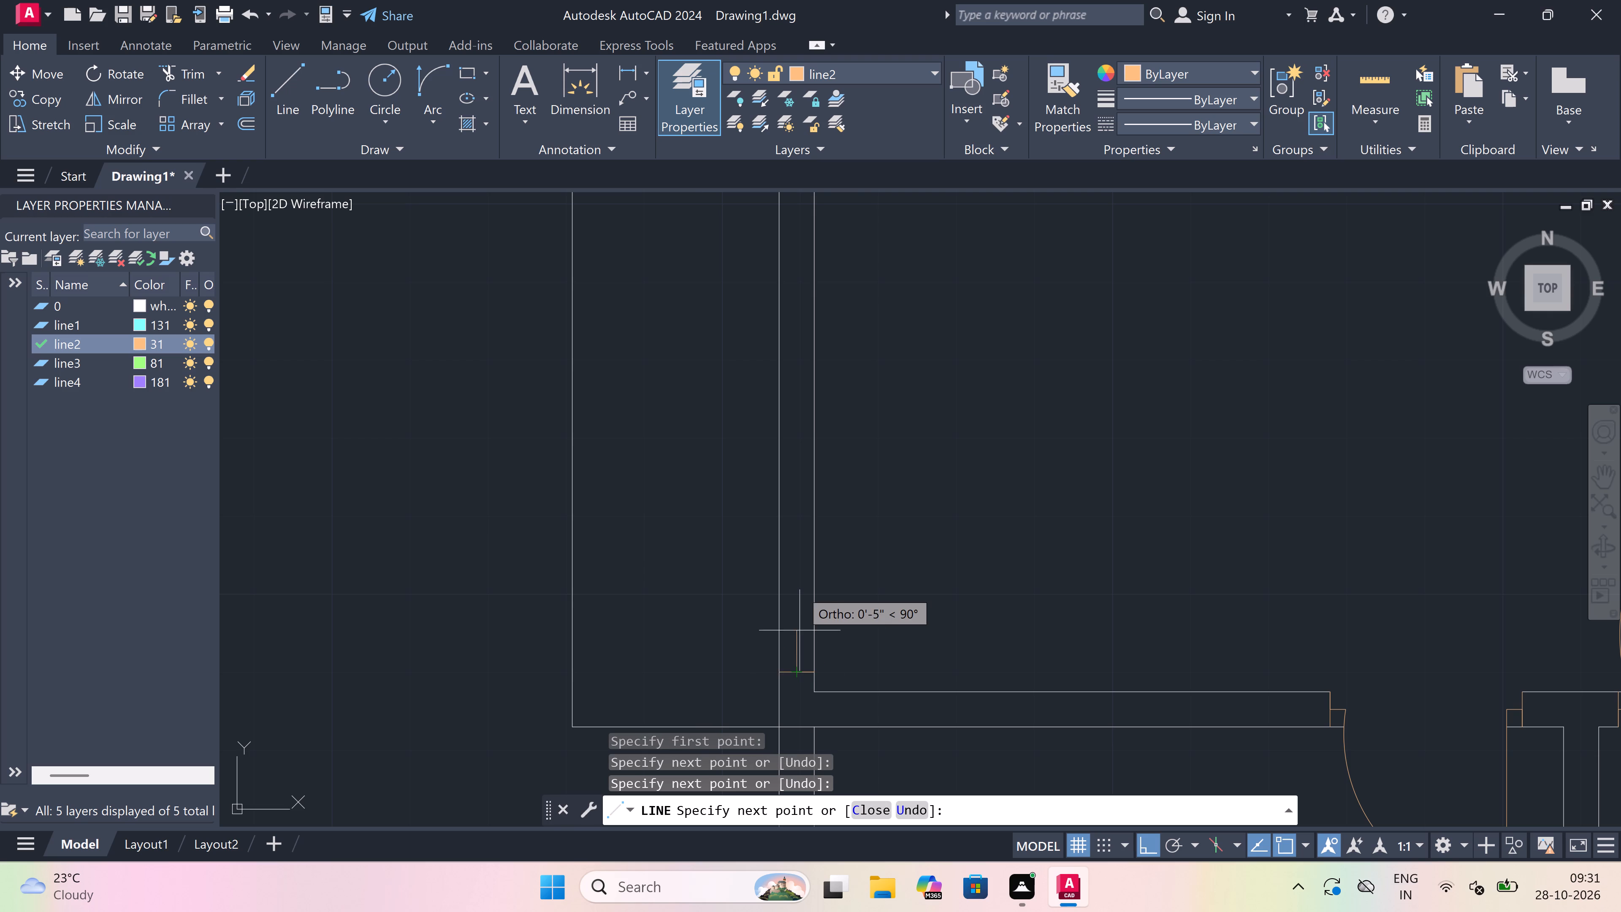
pyautogui.write('2"')
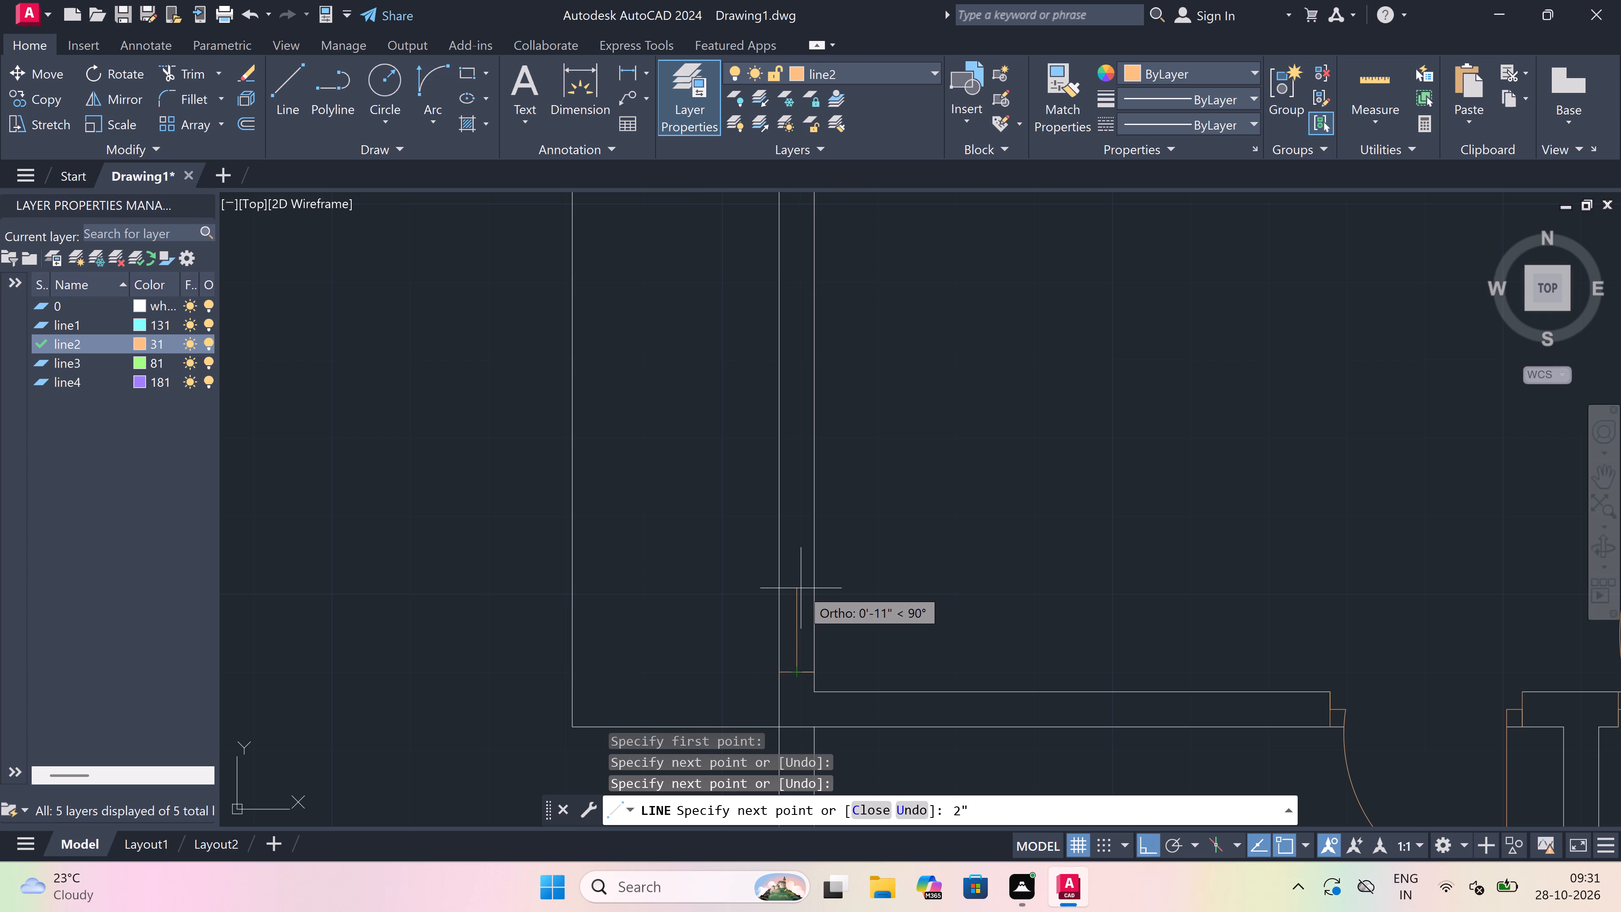
pyautogui.press('space')
pyautogui.write("2'")
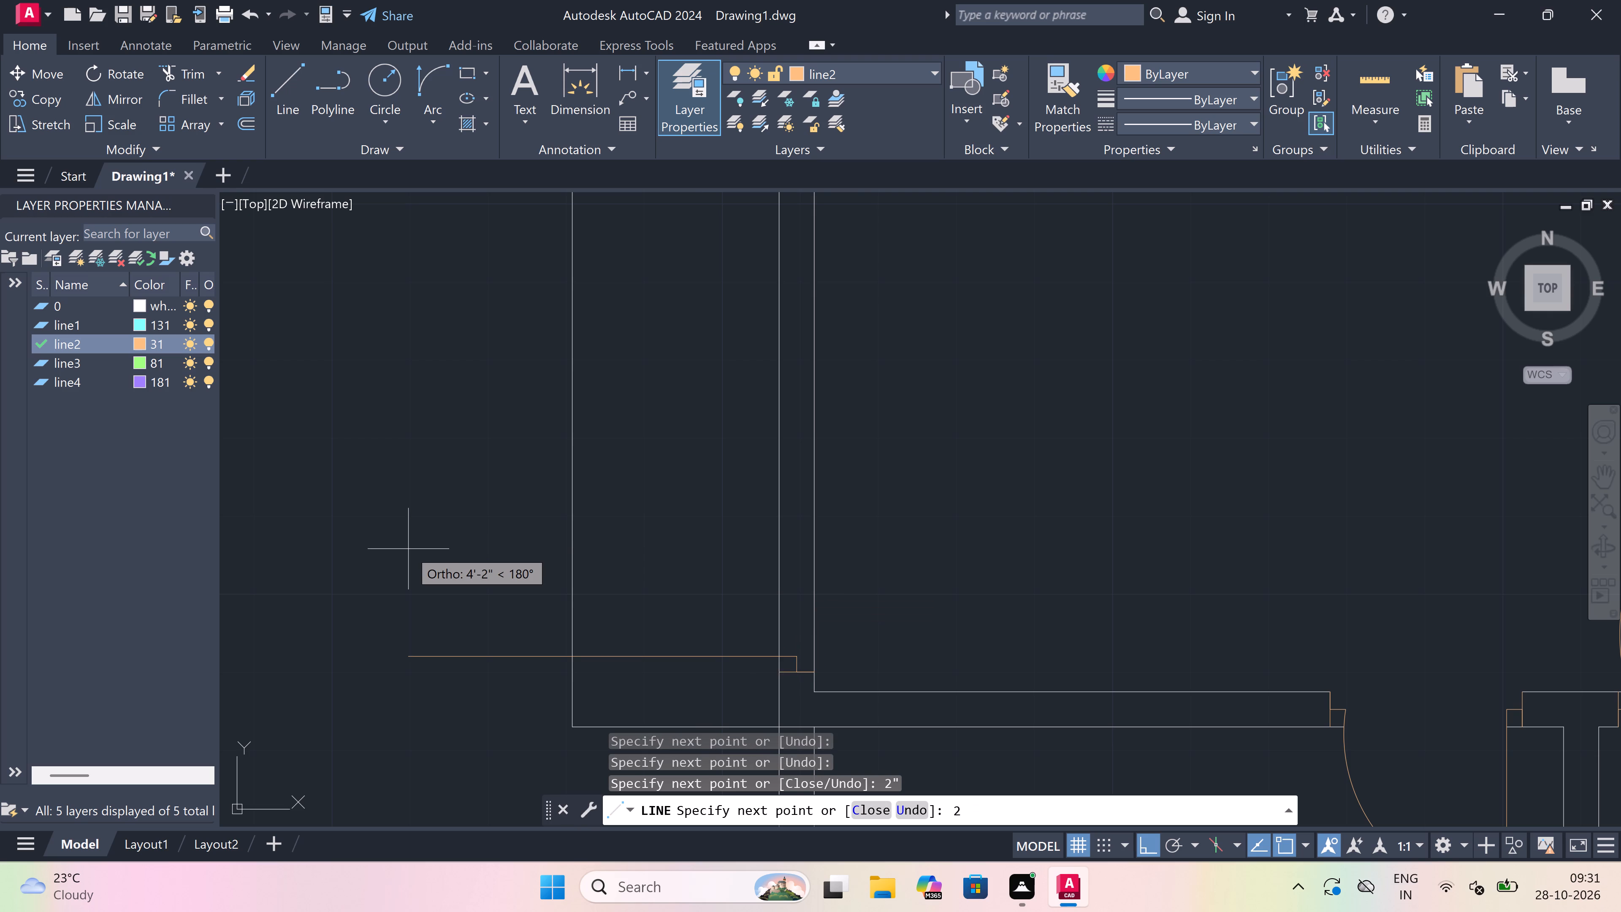
pyautogui.press('space')
pyautogui.press('Escape')
# Draw the door's north jamb across the same west wall, with a 2" stop running south from its midpoint.
pyautogui.press('space')
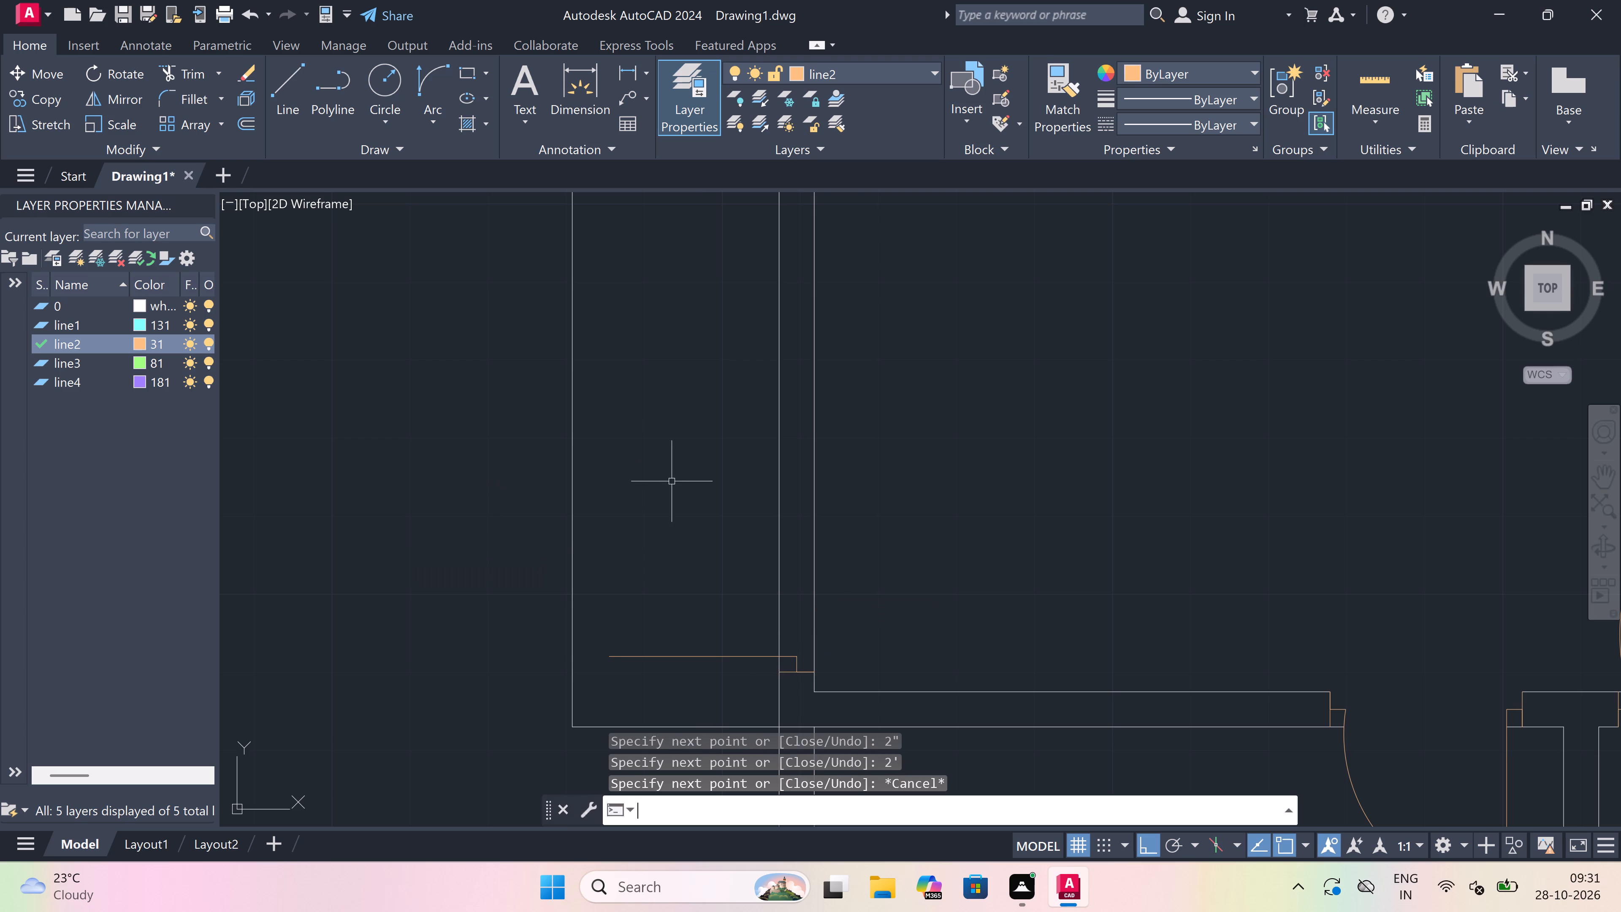
pyautogui.click(781, 514)
pyautogui.click(810, 512)
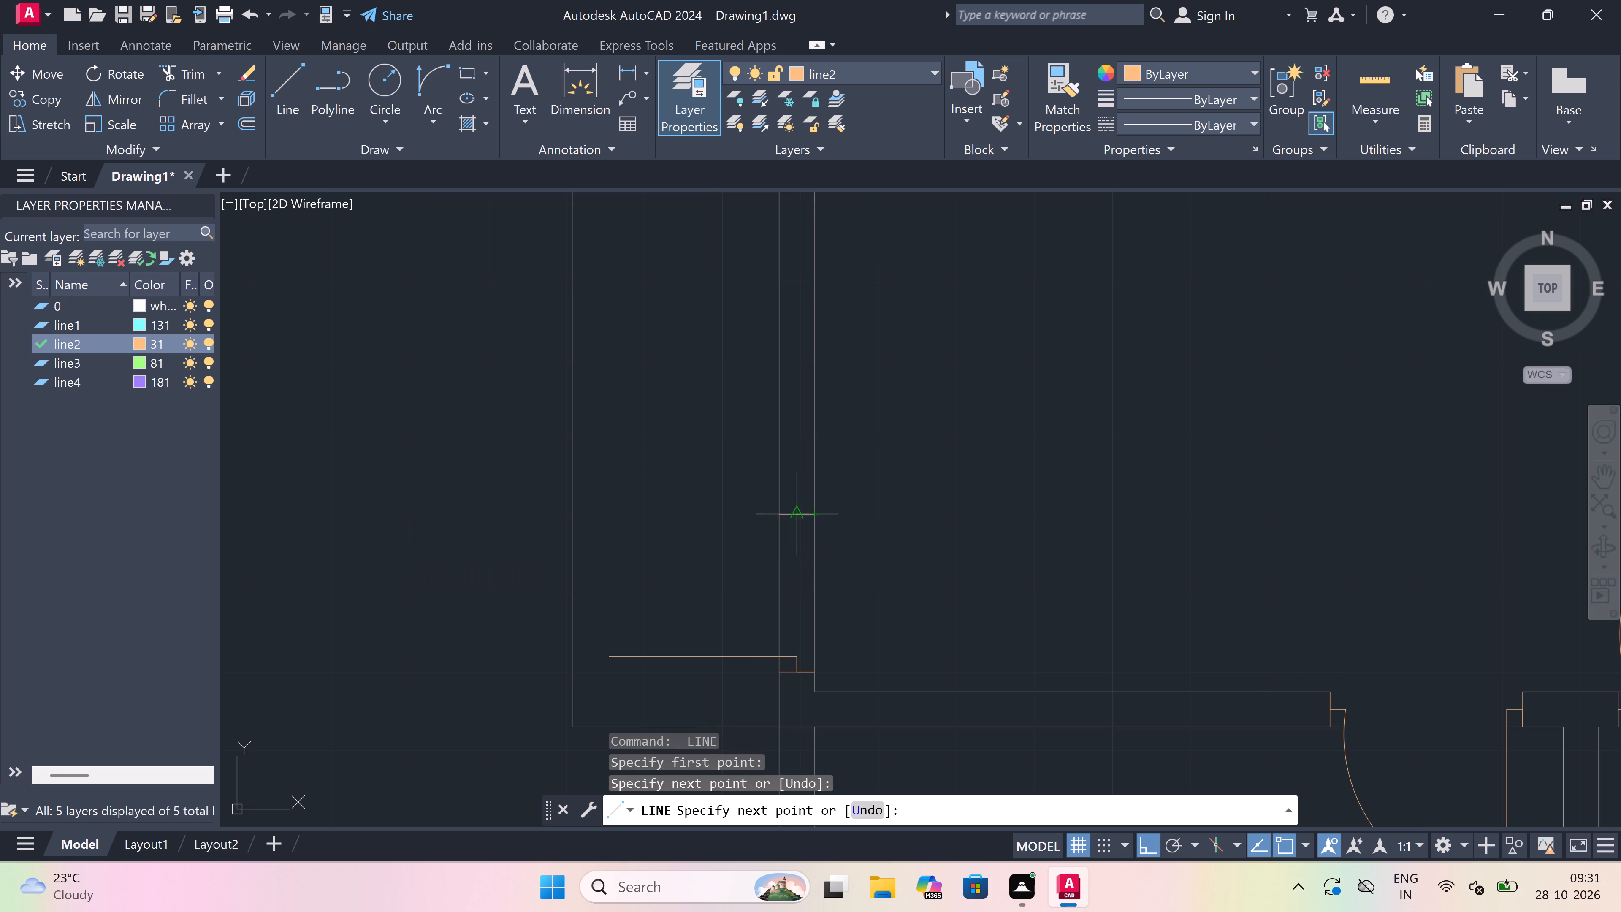
pyautogui.moveTo(796, 515); pyautogui.dragTo(796, 525)
pyautogui.write('2"')
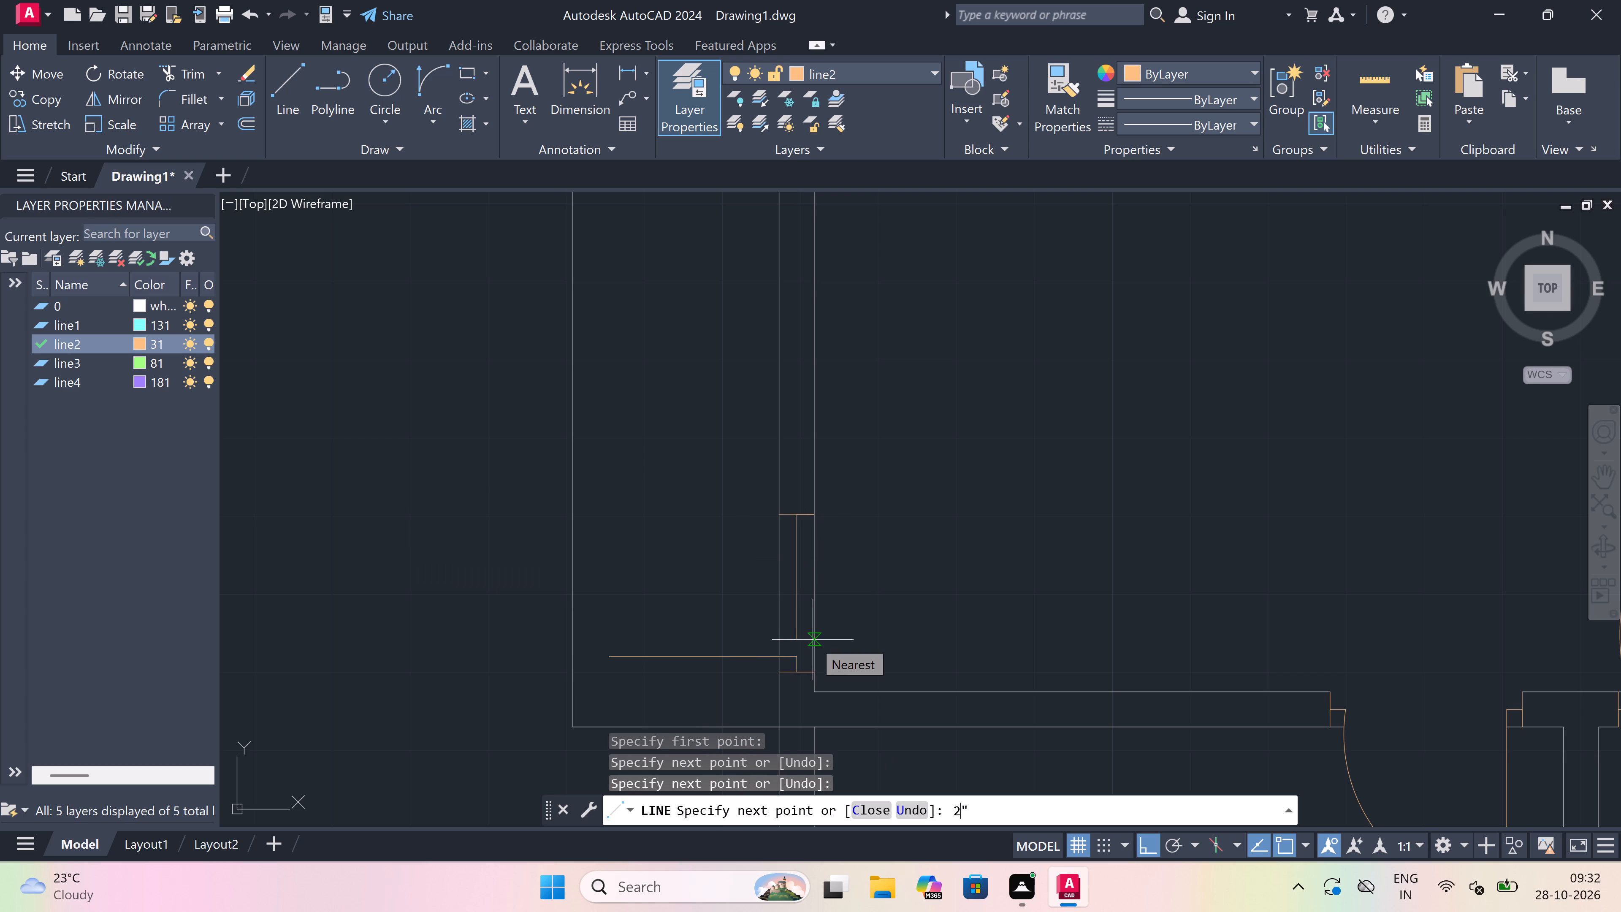
pyautogui.press('space')
pyautogui.press('Escape')
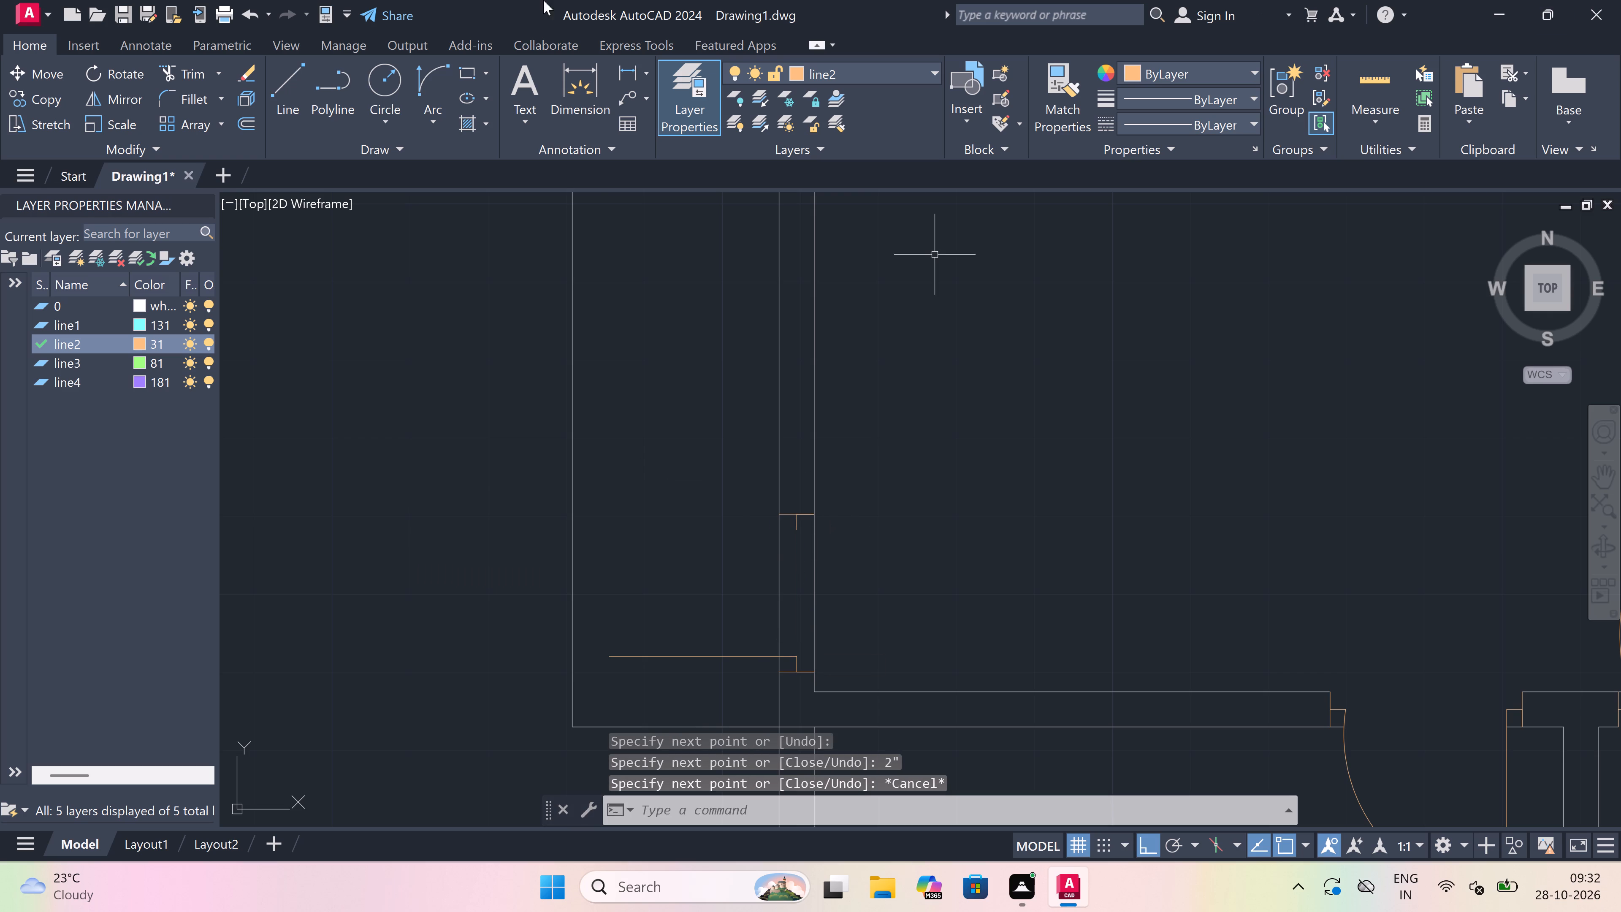
# Draw the door swing arc from the west end of the leaf to the north jamb's stop.
pyautogui.click(439, 81)
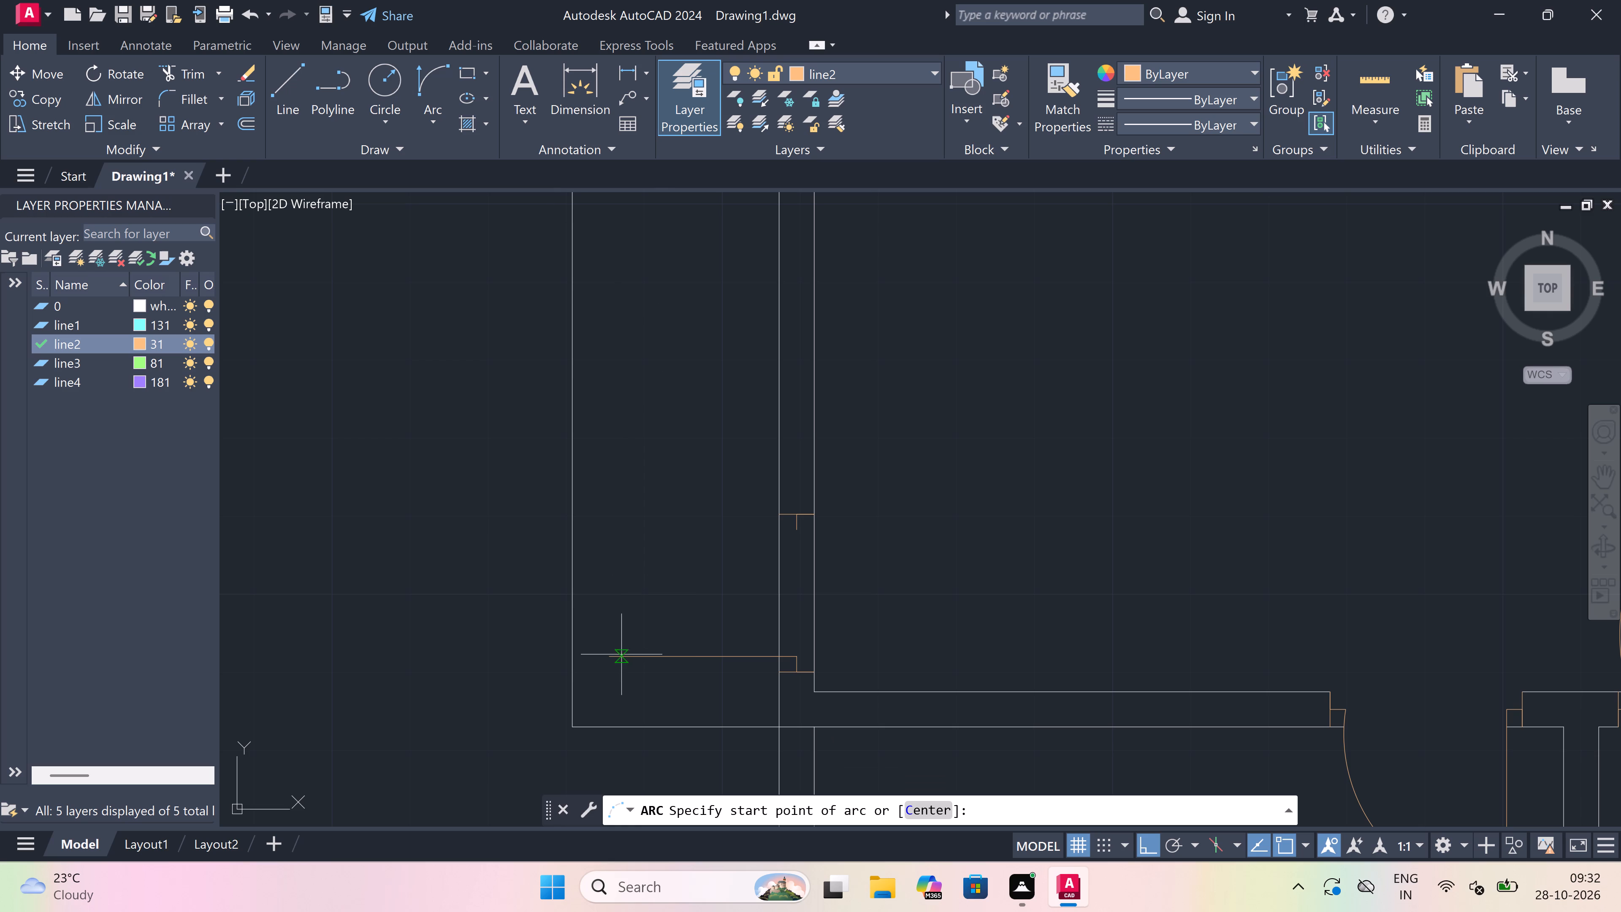
pyautogui.moveTo(605, 657); pyautogui.dragTo(617, 641)
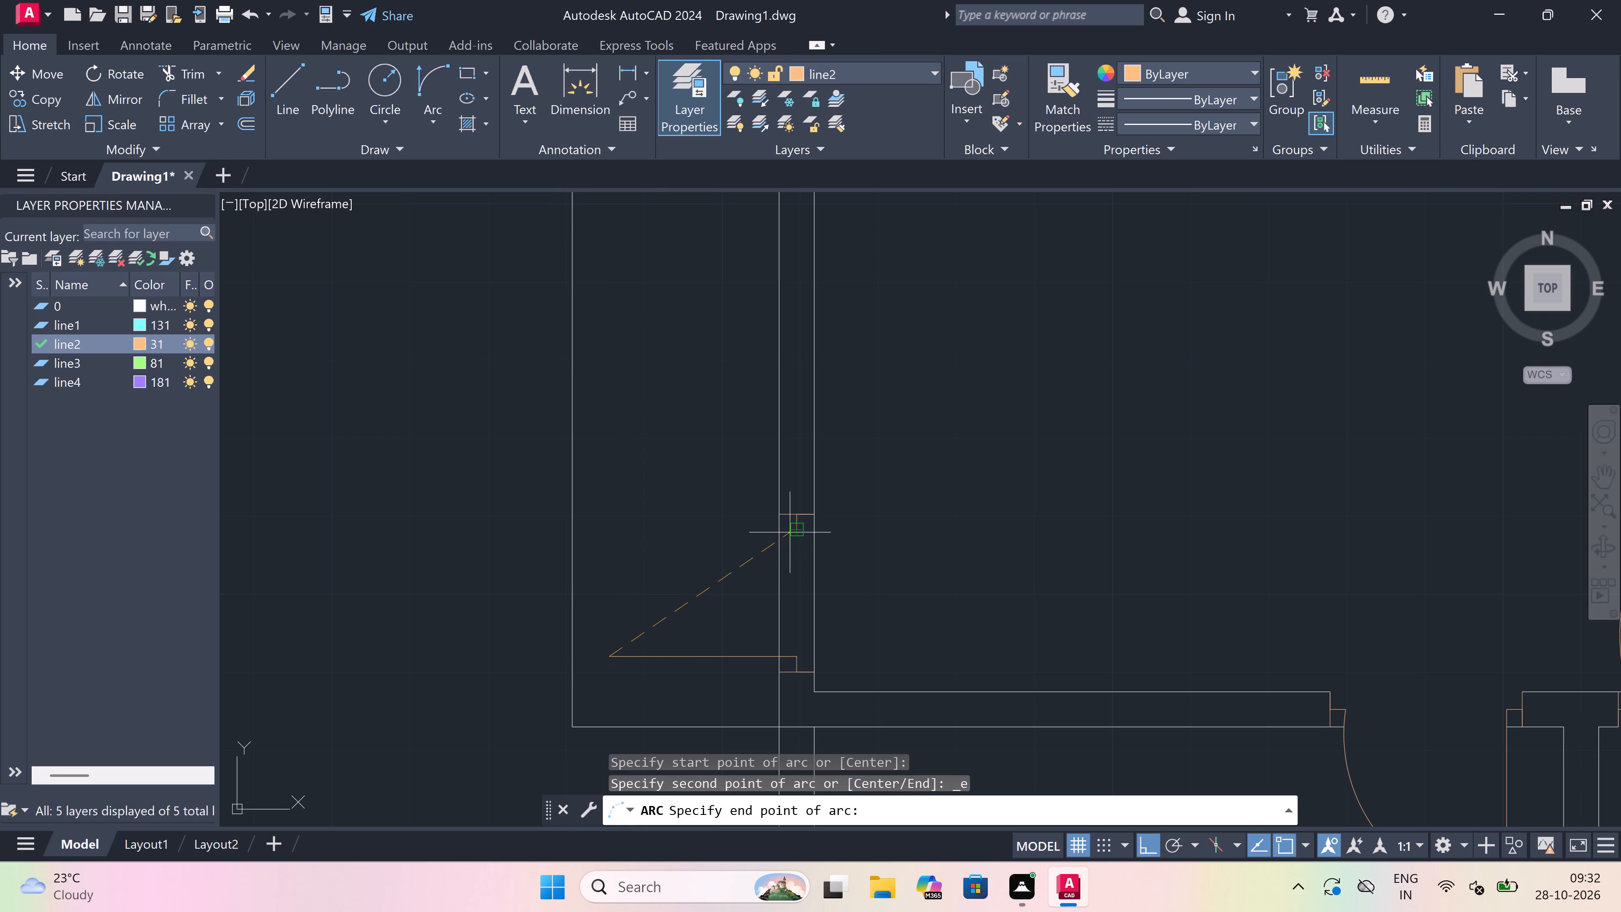
pyautogui.click(792, 532)
pyautogui.click(696, 484)
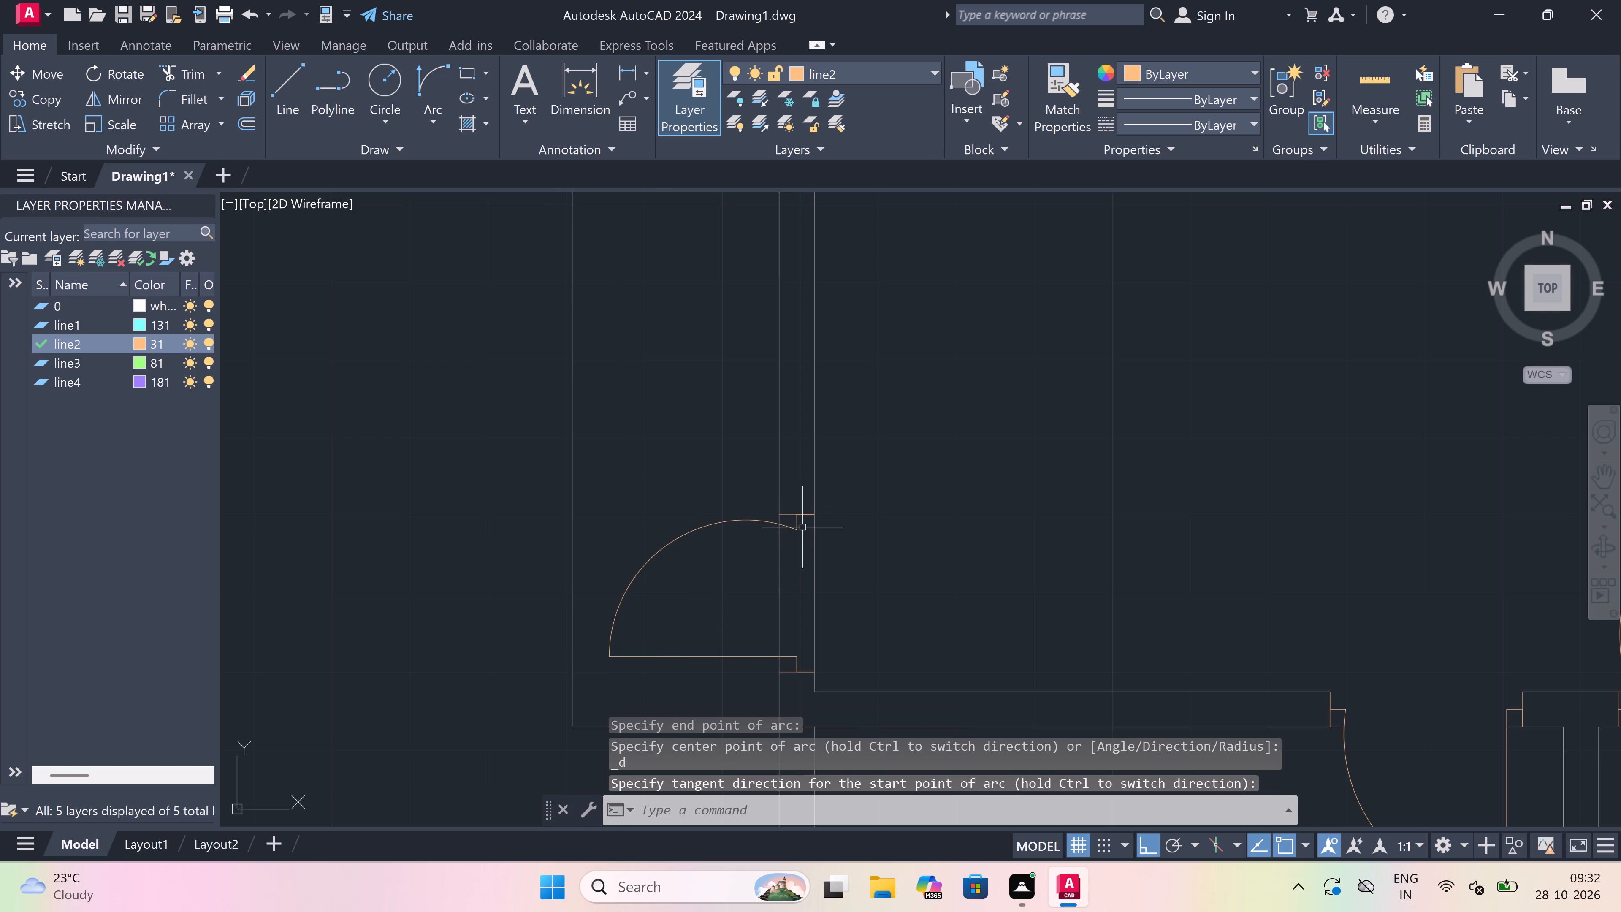
# Trim both west wall lines between the two jambs to open the doorway.
pyautogui.press('t')
pyautogui.press('r')
pyautogui.press('space')
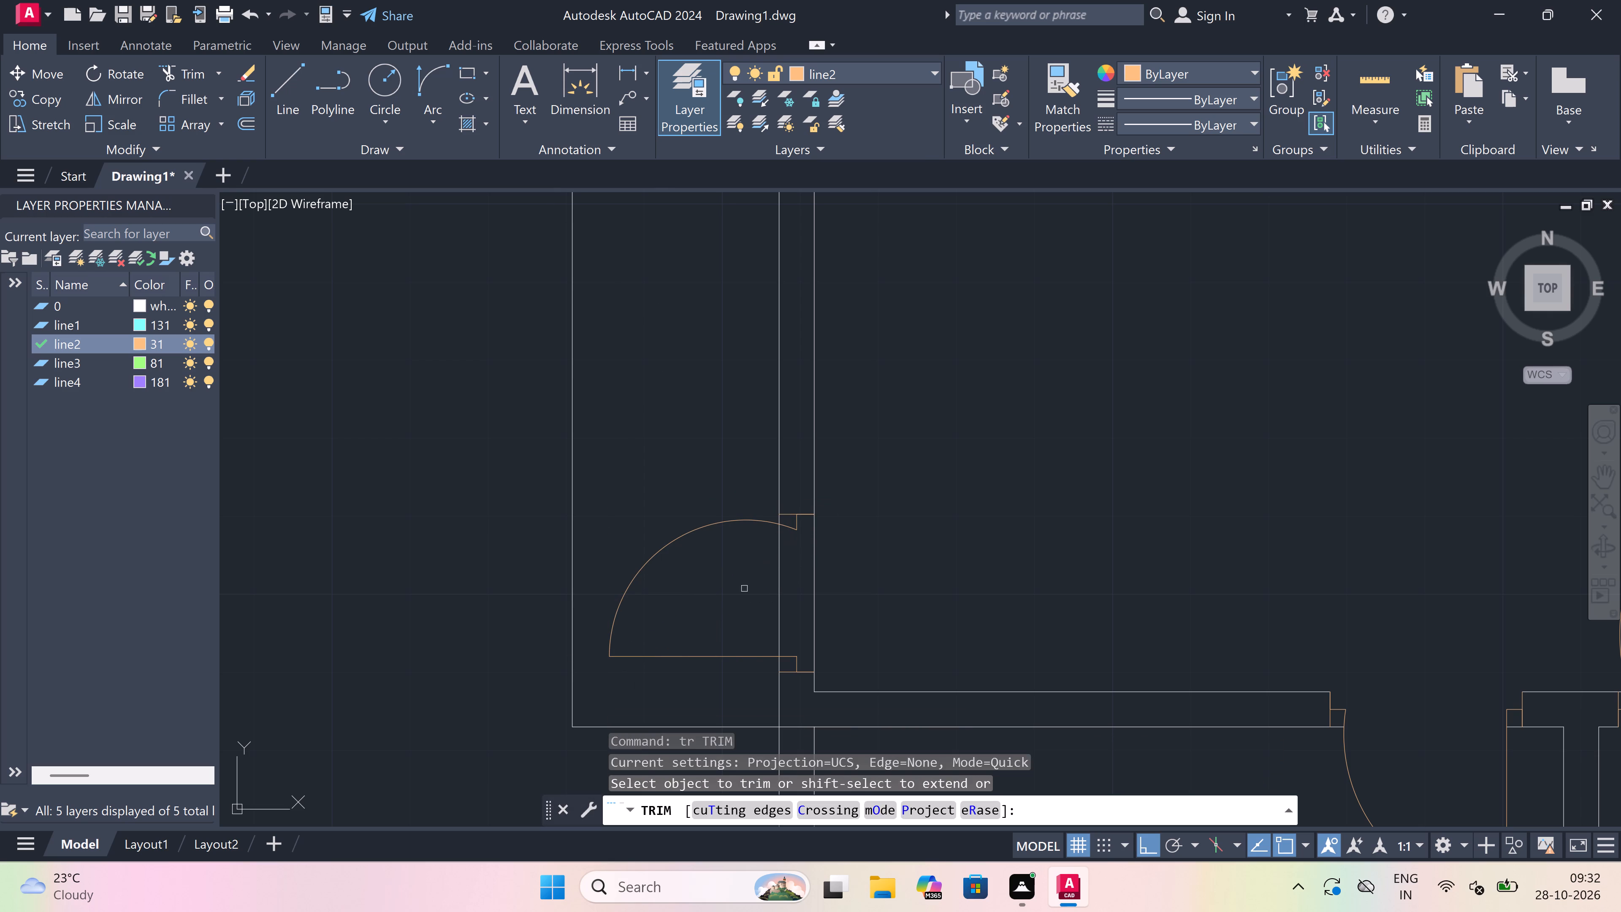
pyautogui.moveTo(744, 589); pyautogui.dragTo(767, 586)
pyautogui.click(965, 586)
pyautogui.press('Escape')
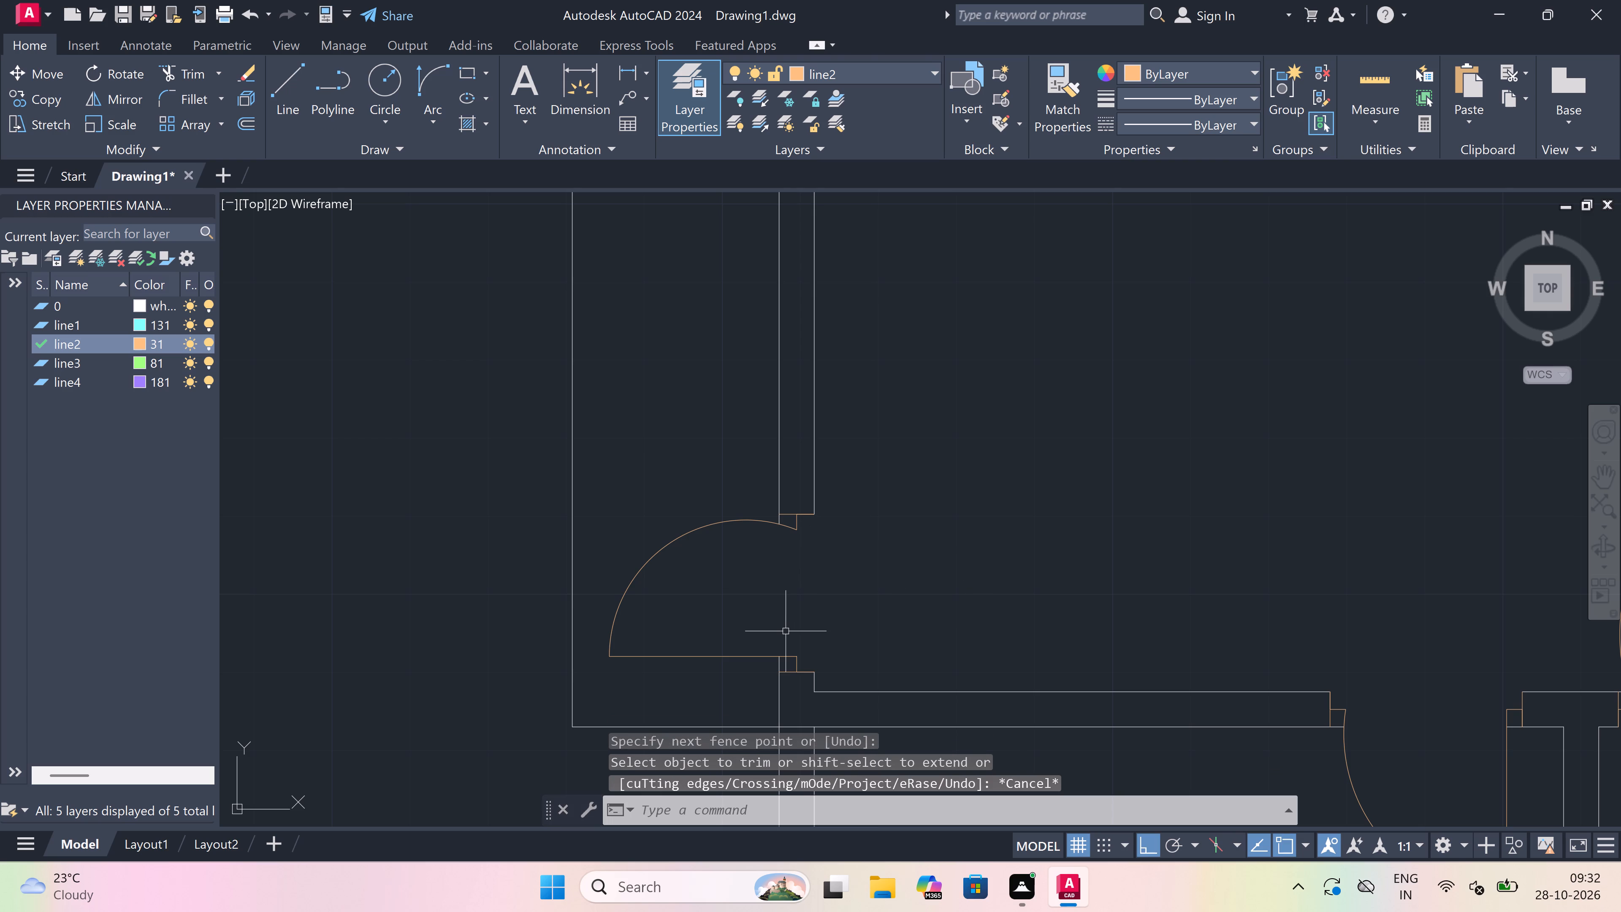
# In the middle block's northwest room, draw the south wall door's east jamb with a 2" stop and a 2' leaf running south.
pyautogui.scroll(-4, 786, 631)
pyautogui.press('l')
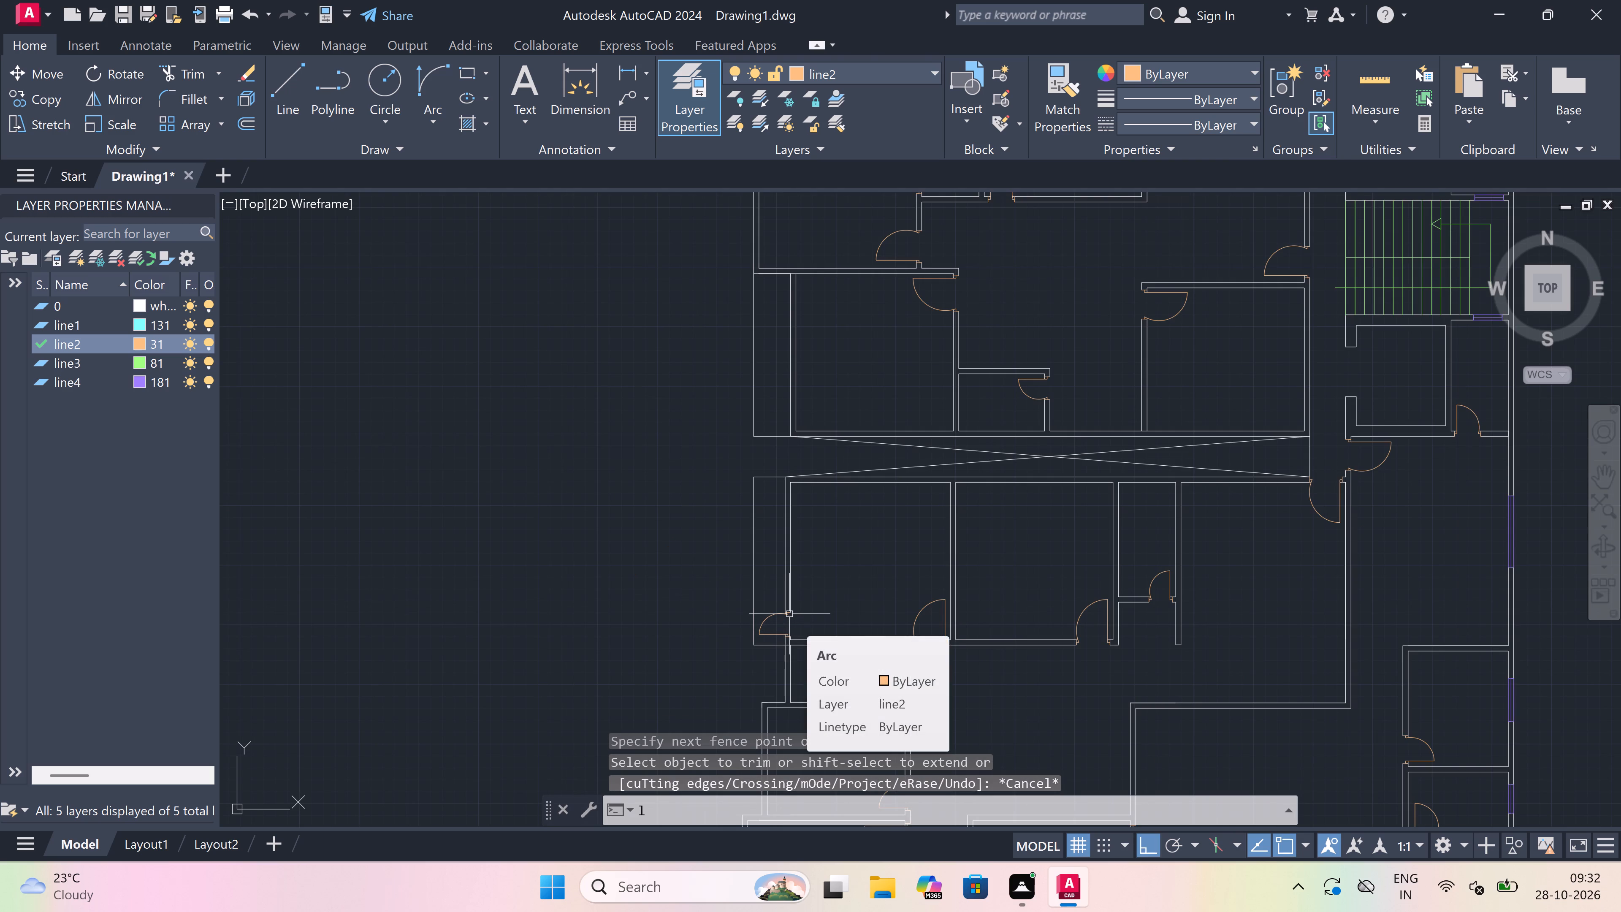
pyautogui.press('space')
pyautogui.scroll(-4, 789, 614)
pyautogui.scroll(2, 757, 505)
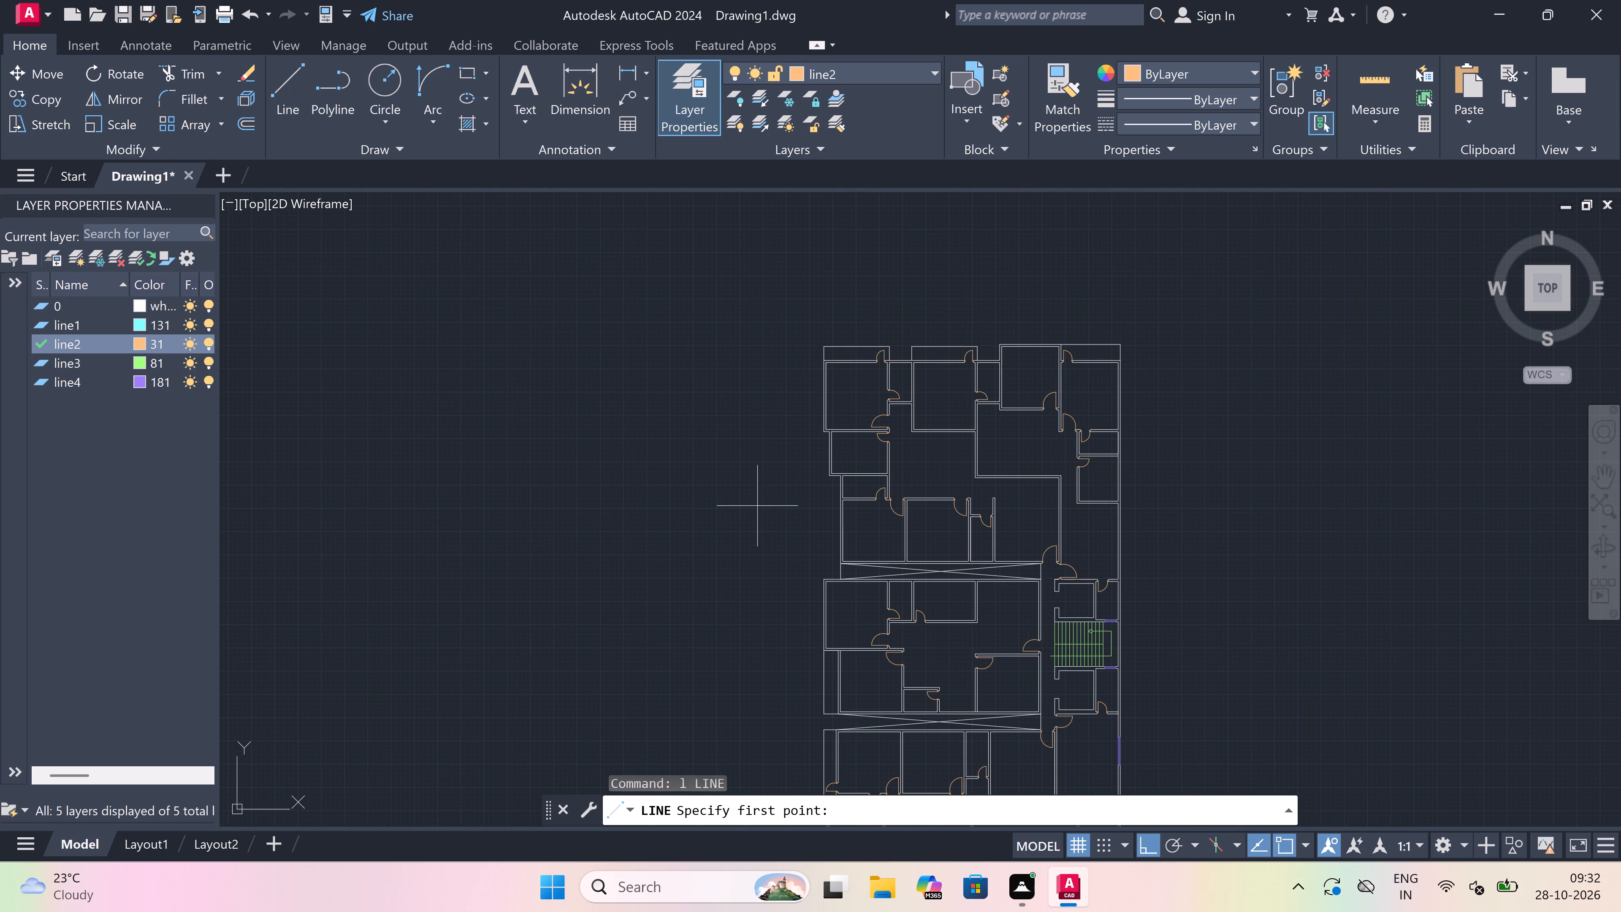
pyautogui.scroll(4, 810, 624)
pyautogui.scroll(-4, 897, 684)
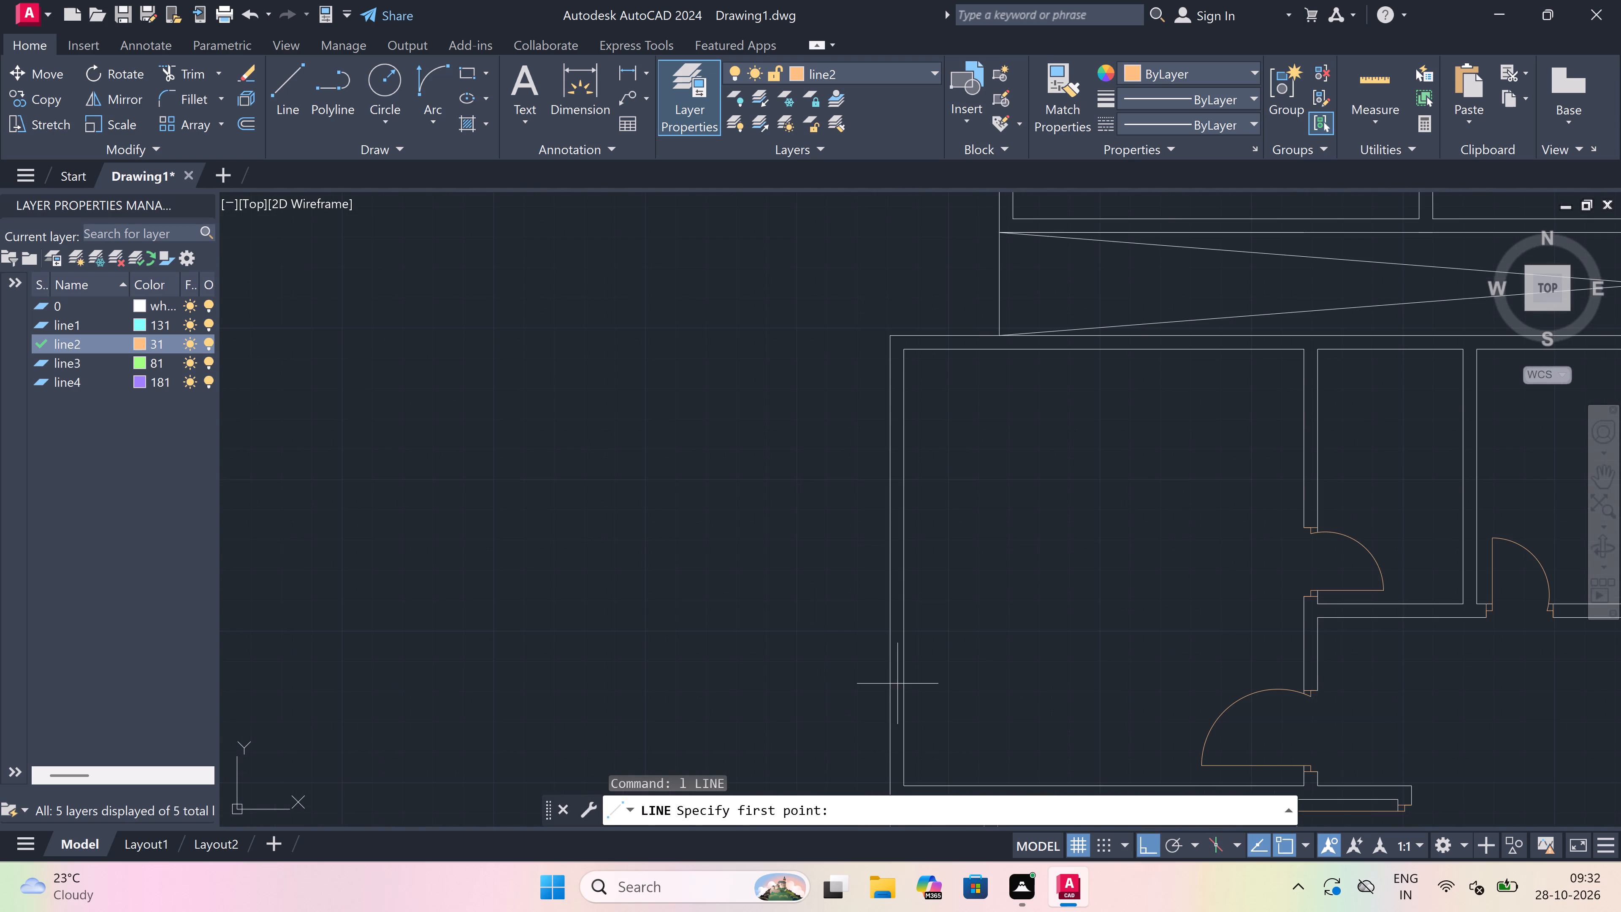
pyautogui.scroll(6, 919, 736)
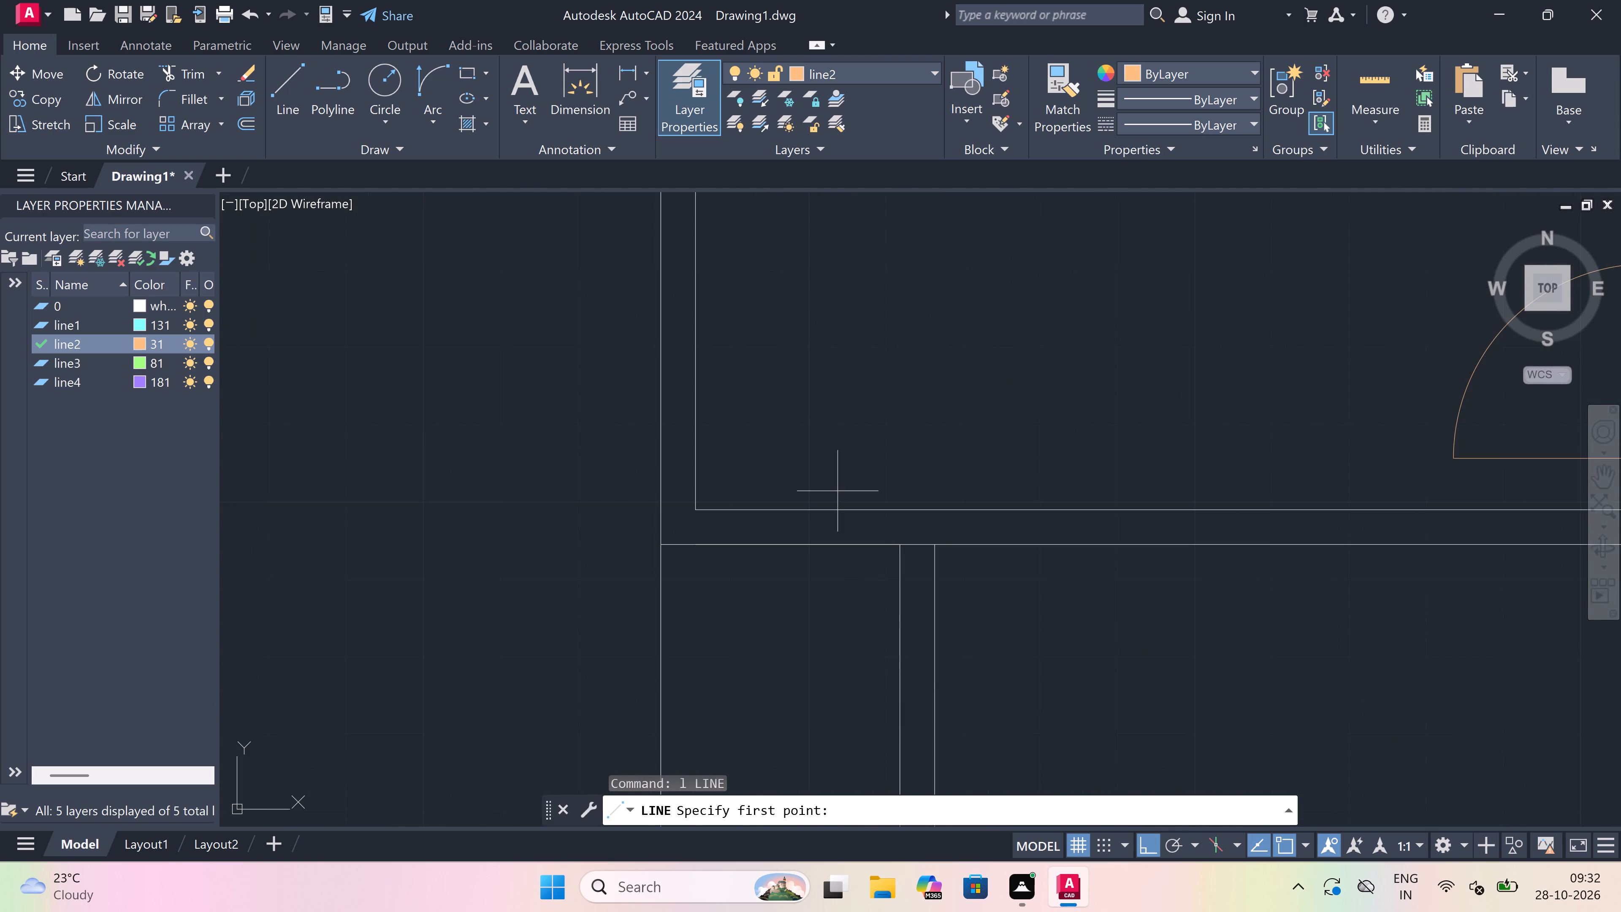
pyautogui.scroll(1, 835, 485)
pyautogui.scroll(1, 886, 534)
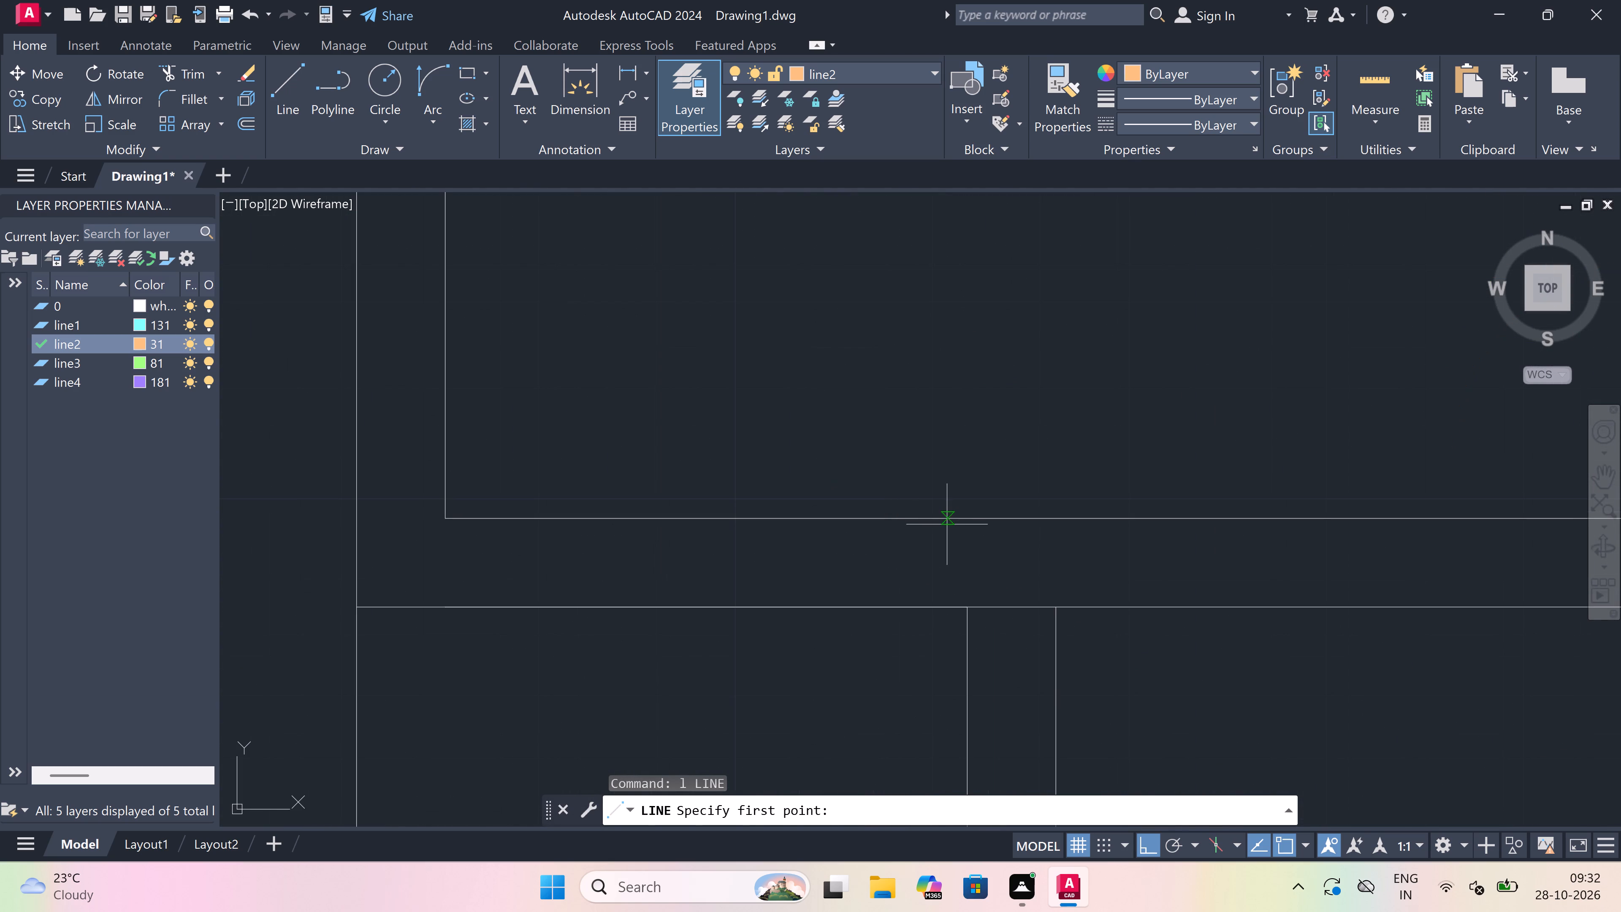
pyautogui.moveTo(917, 517); pyautogui.dragTo(917, 522)
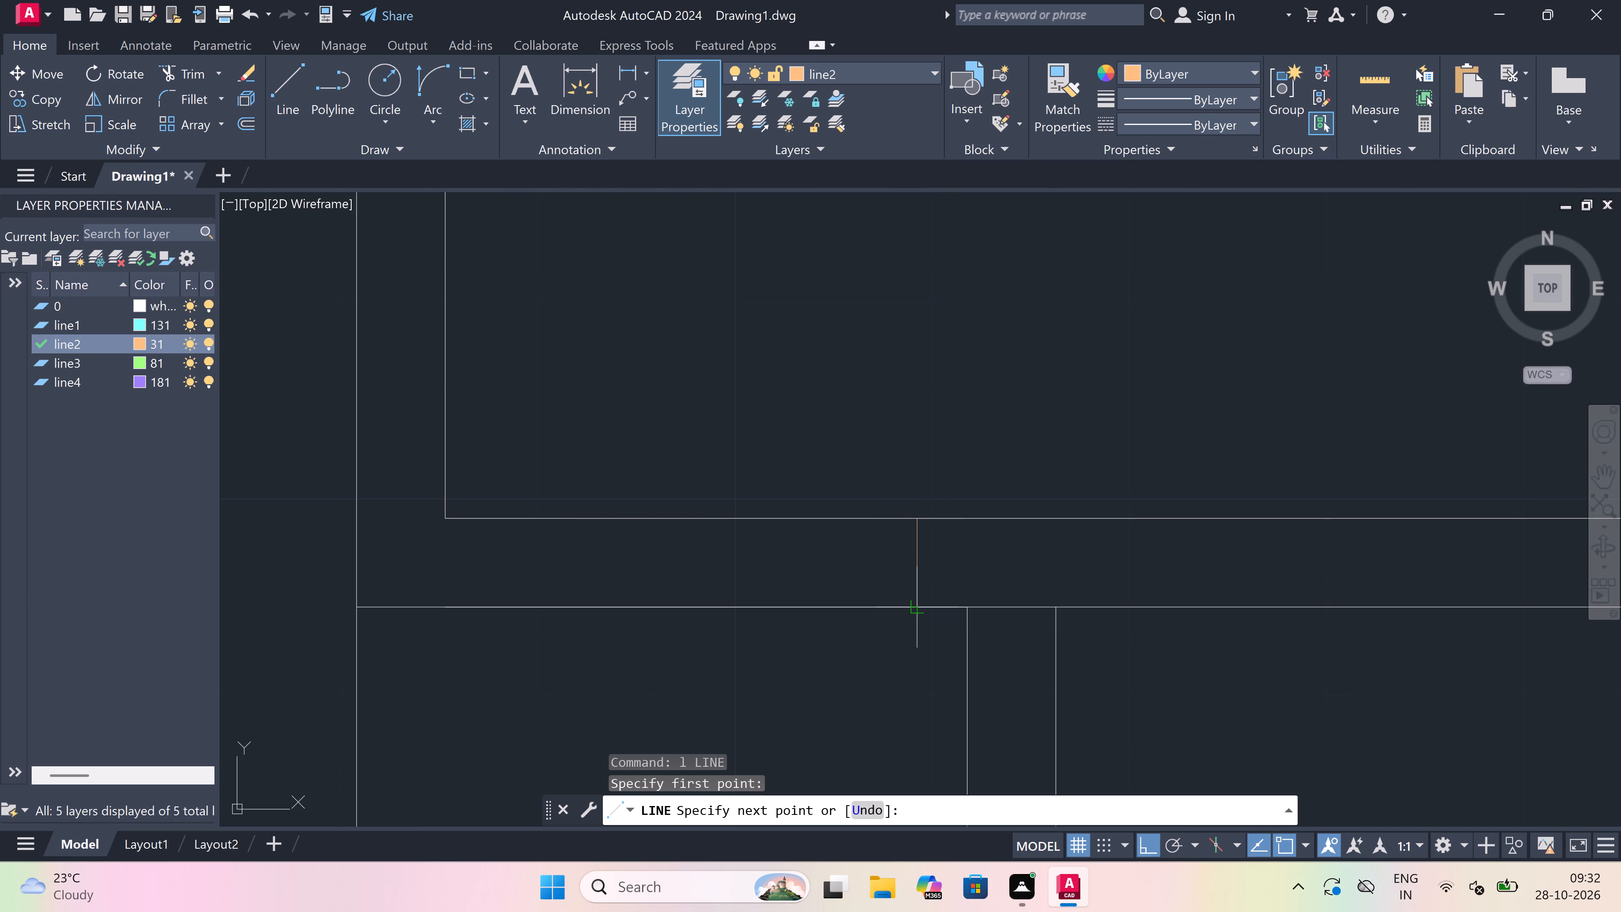
pyautogui.moveTo(923, 601); pyautogui.dragTo(913, 575)
pyautogui.click(918, 561)
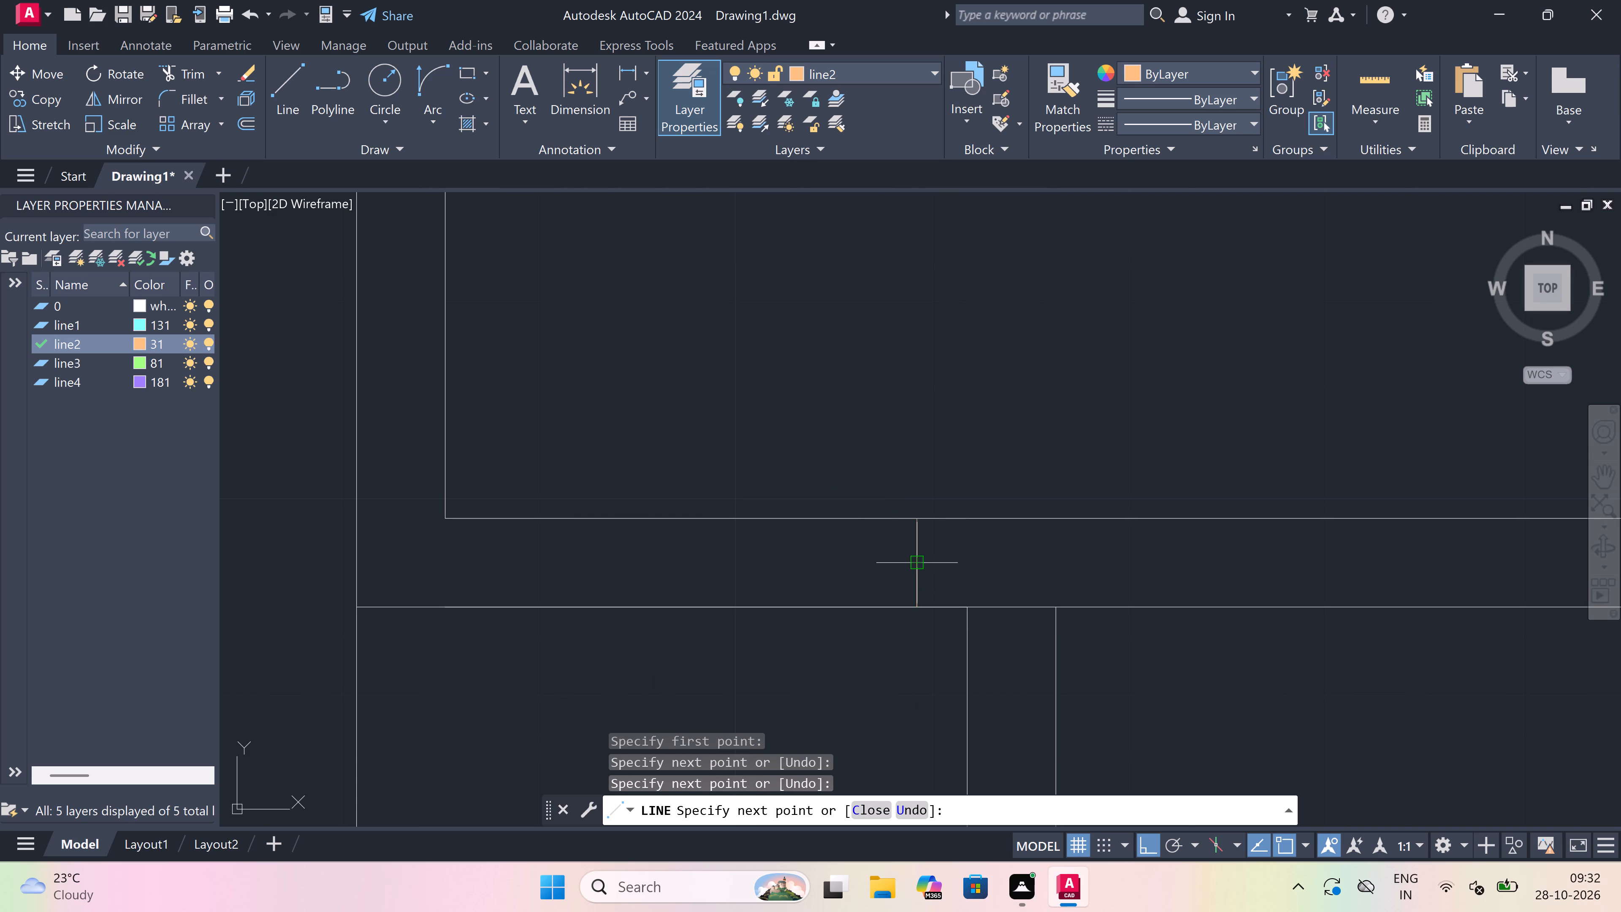
pyautogui.write('2"')
pyautogui.press('space')
pyautogui.scroll(-5, 740, 537)
pyautogui.scroll(3, 743, 559)
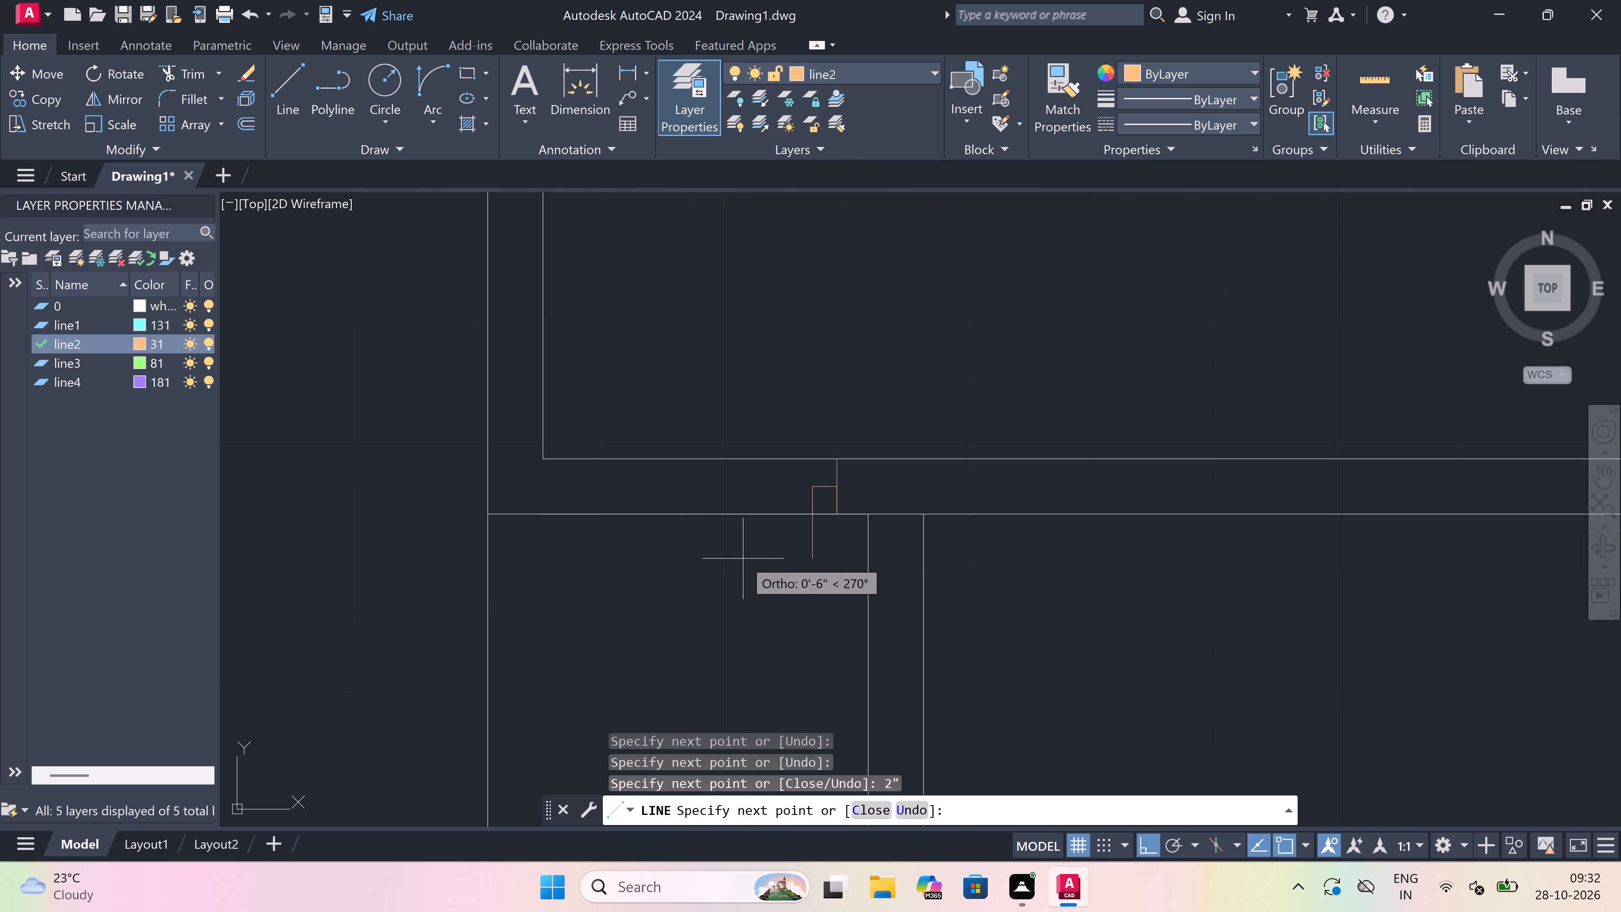
pyautogui.write("2'")
pyautogui.press('space')
pyautogui.press('Escape')
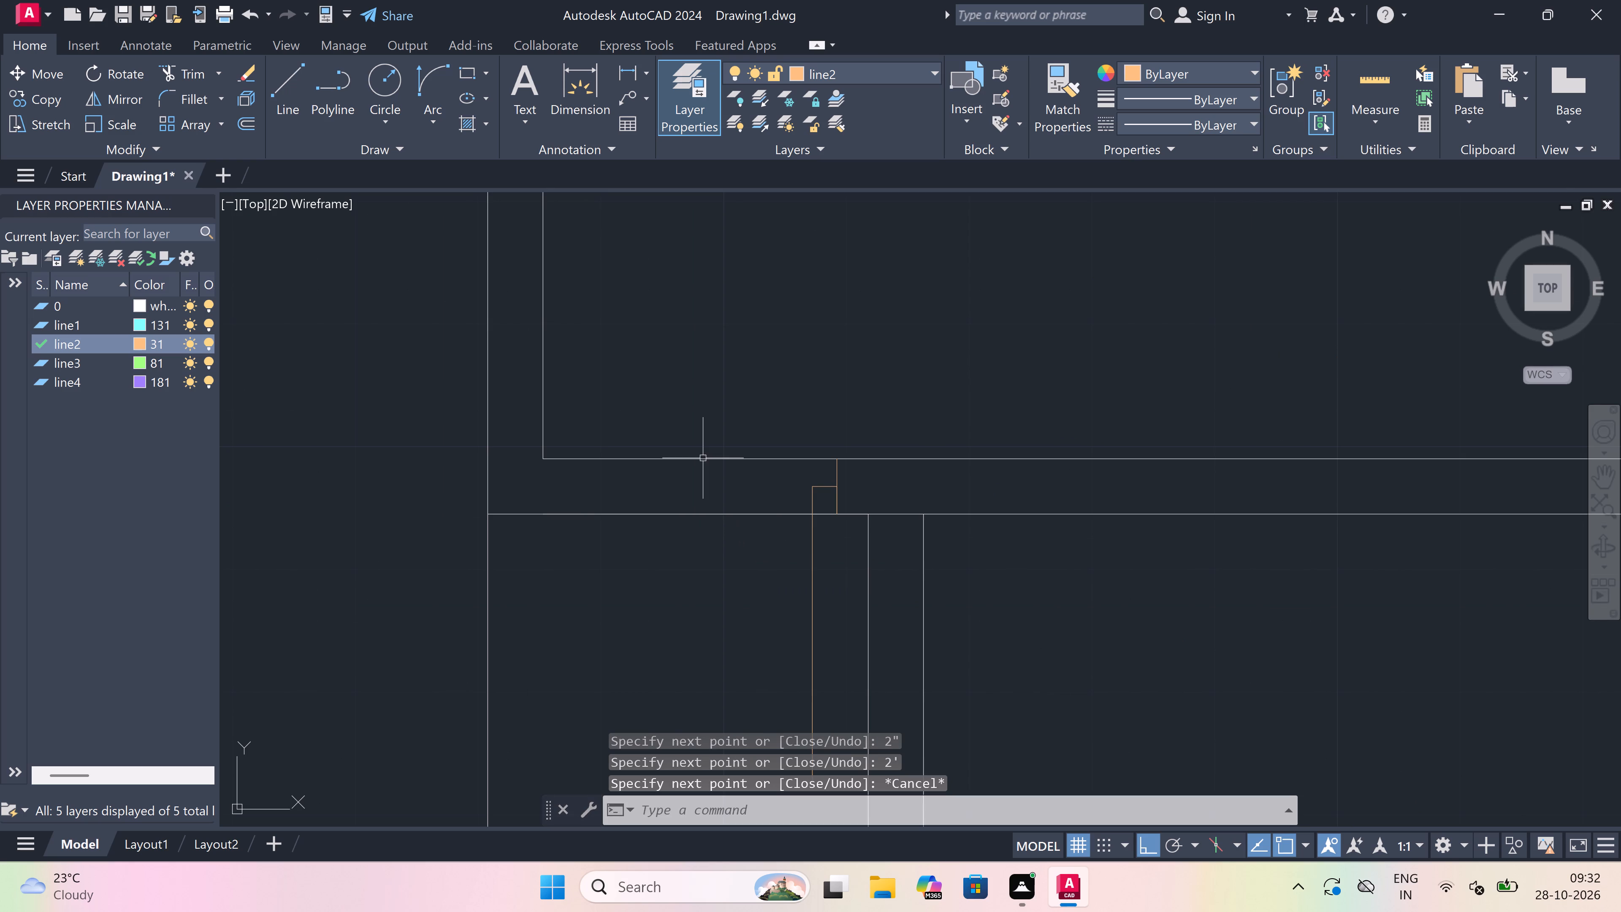
# Draw the door's west jamb across the same south wall near the room's corner, with a 2" stop running east from its midpoint.
pyautogui.press('space')
pyautogui.scroll(-4, 703, 458)
pyautogui.scroll(3, 685, 473)
pyautogui.scroll(1, 689, 407)
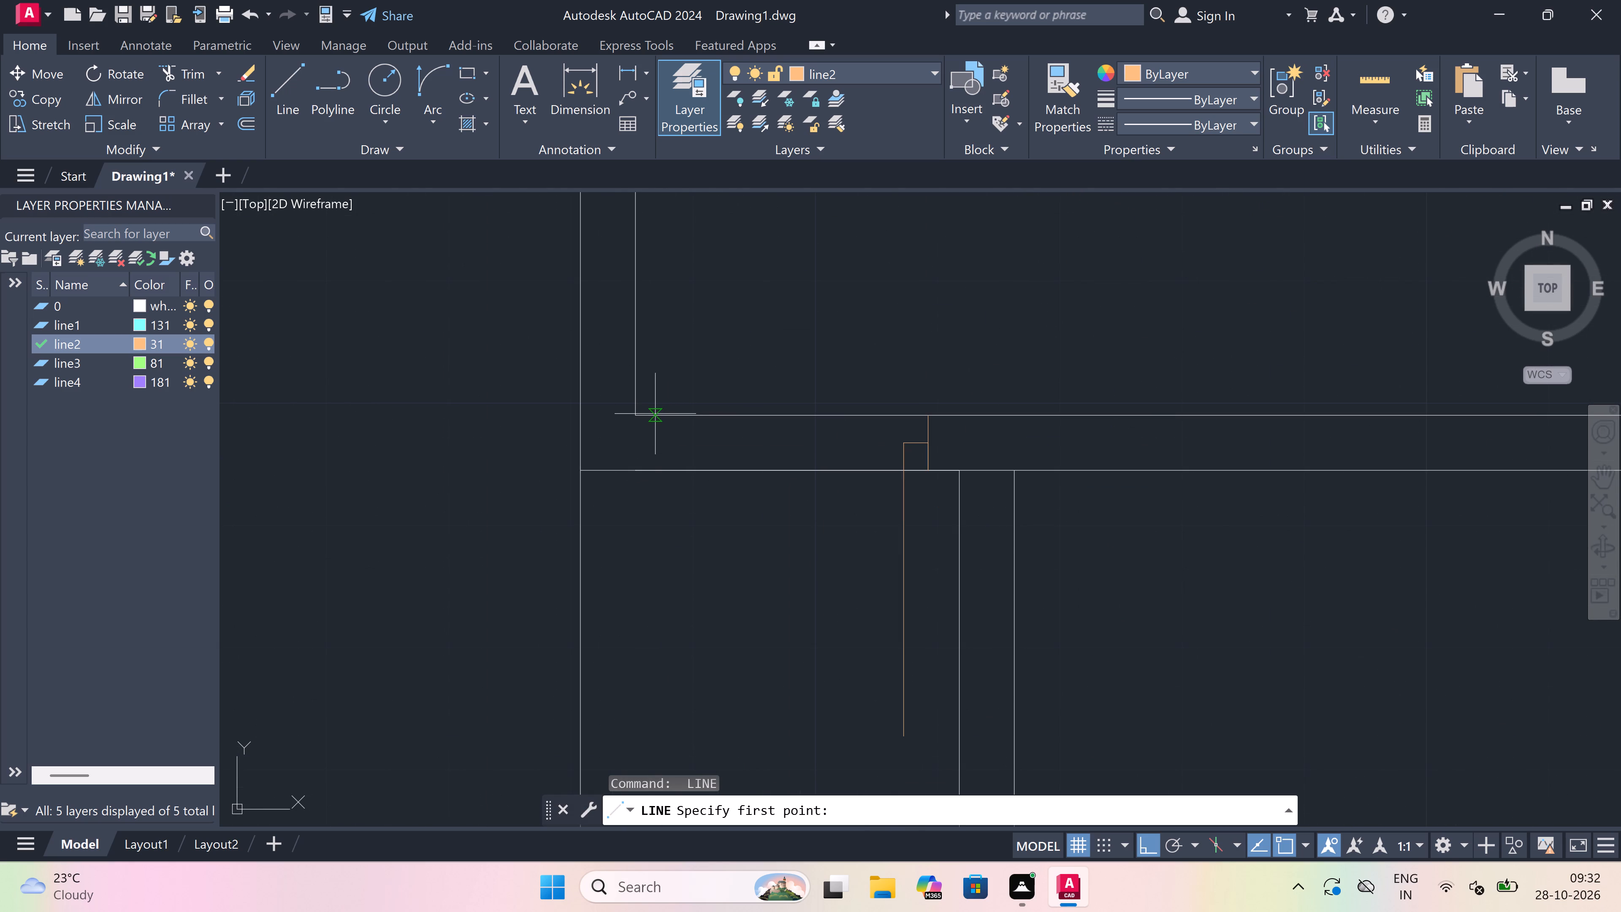
pyautogui.click(655, 414)
pyautogui.moveTo(654, 472); pyautogui.dragTo(654, 464)
pyautogui.click(654, 430)
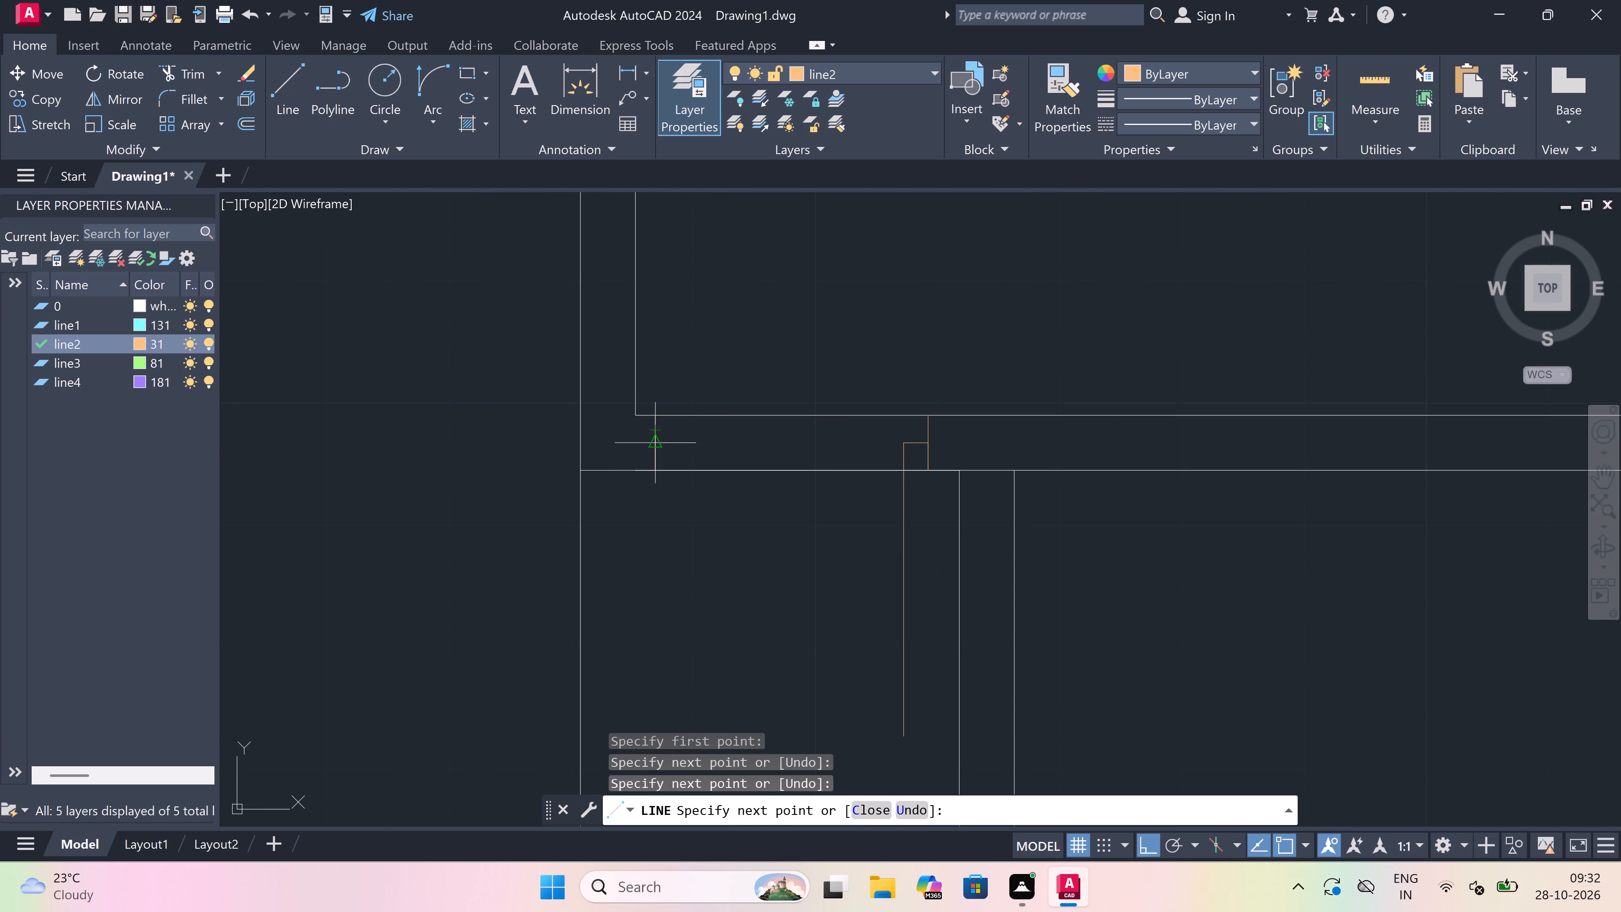
pyautogui.moveTo(654, 446); pyautogui.dragTo(725, 451)
pyautogui.write('2"')
pyautogui.press('space')
pyautogui.press('Escape')
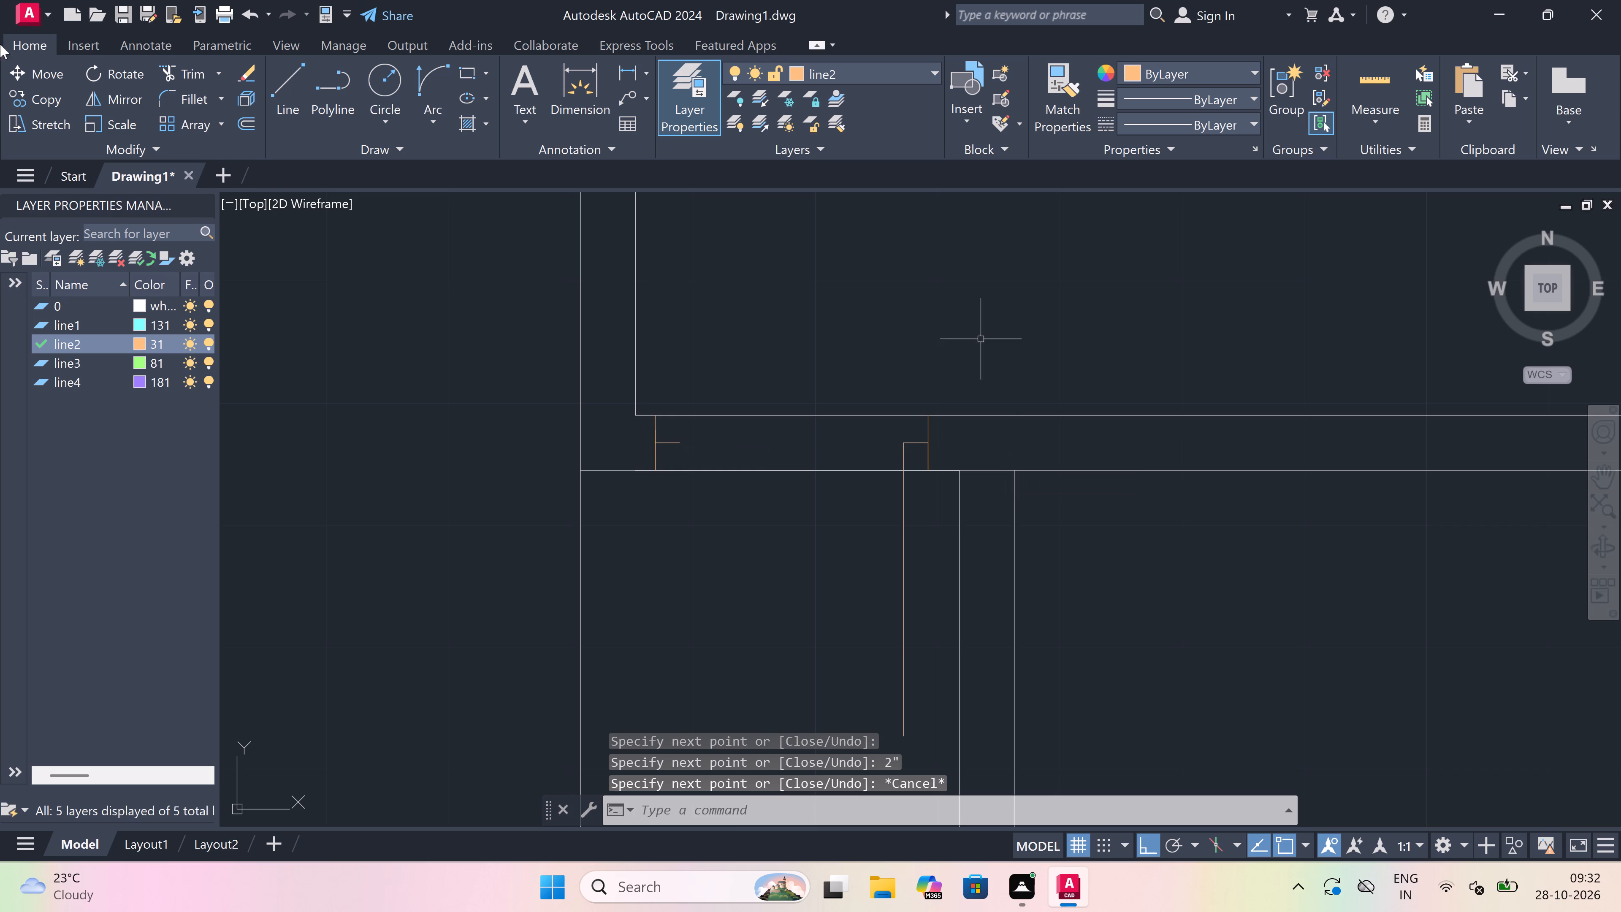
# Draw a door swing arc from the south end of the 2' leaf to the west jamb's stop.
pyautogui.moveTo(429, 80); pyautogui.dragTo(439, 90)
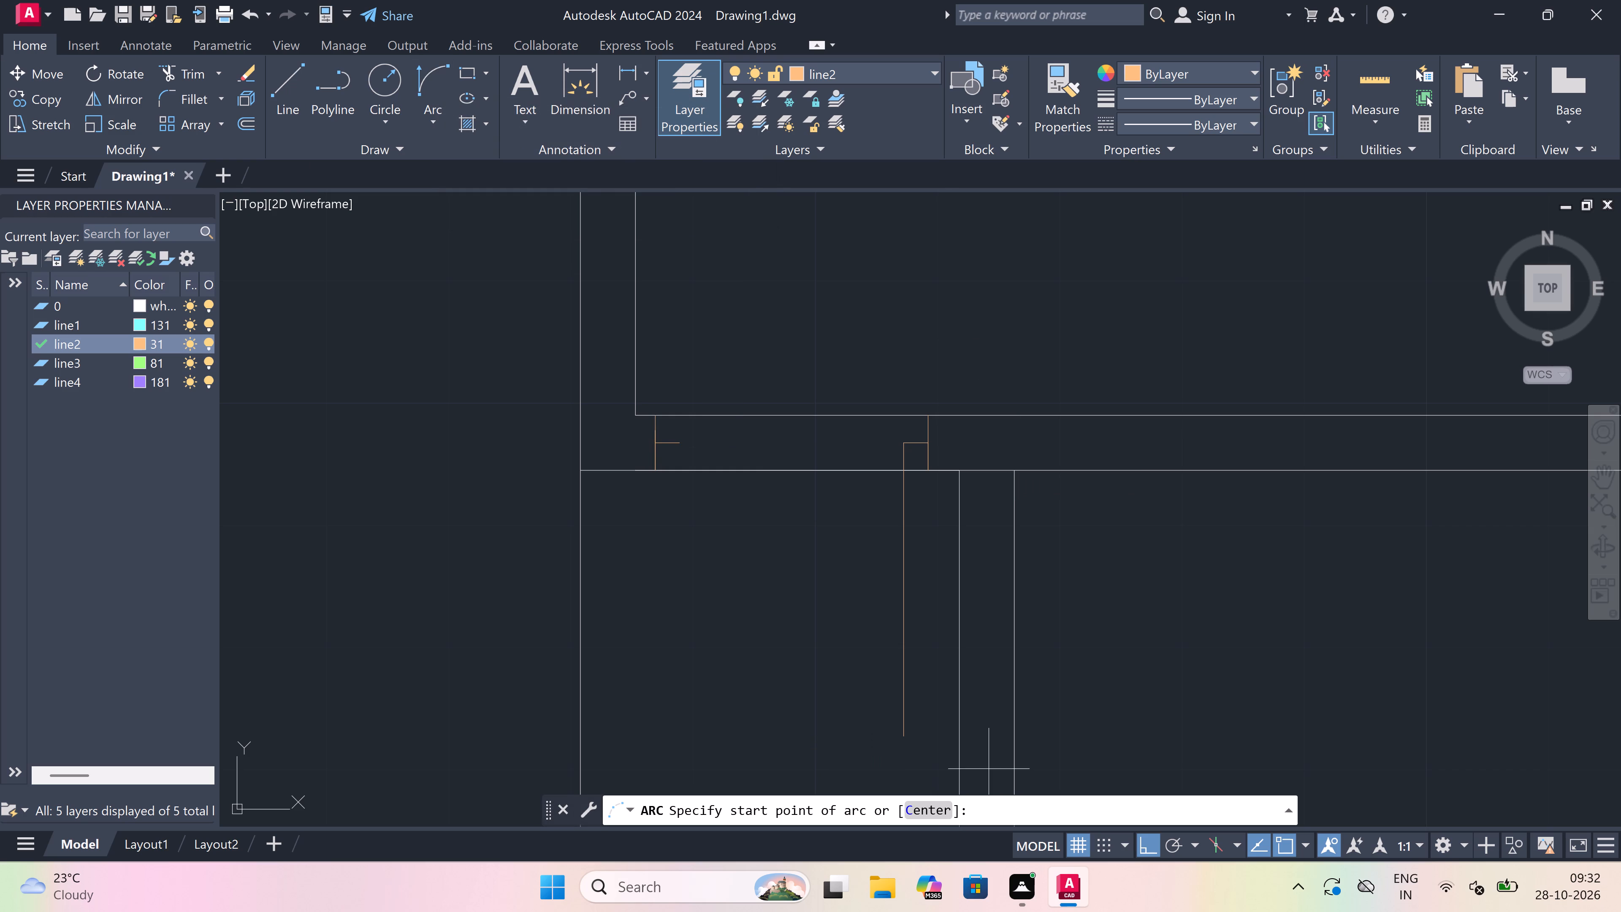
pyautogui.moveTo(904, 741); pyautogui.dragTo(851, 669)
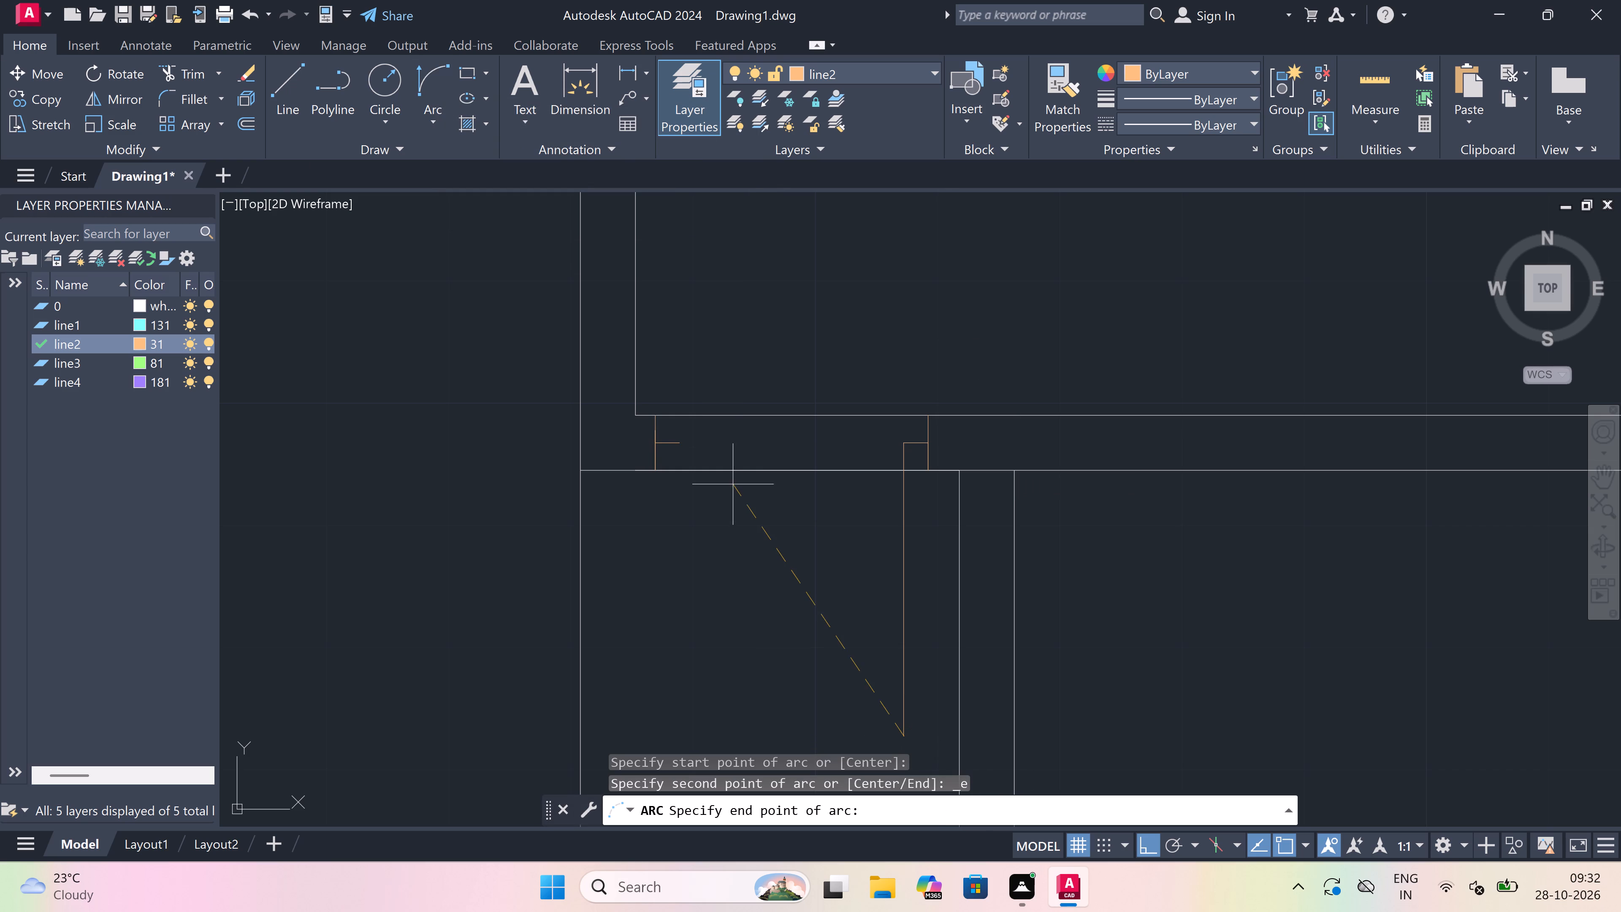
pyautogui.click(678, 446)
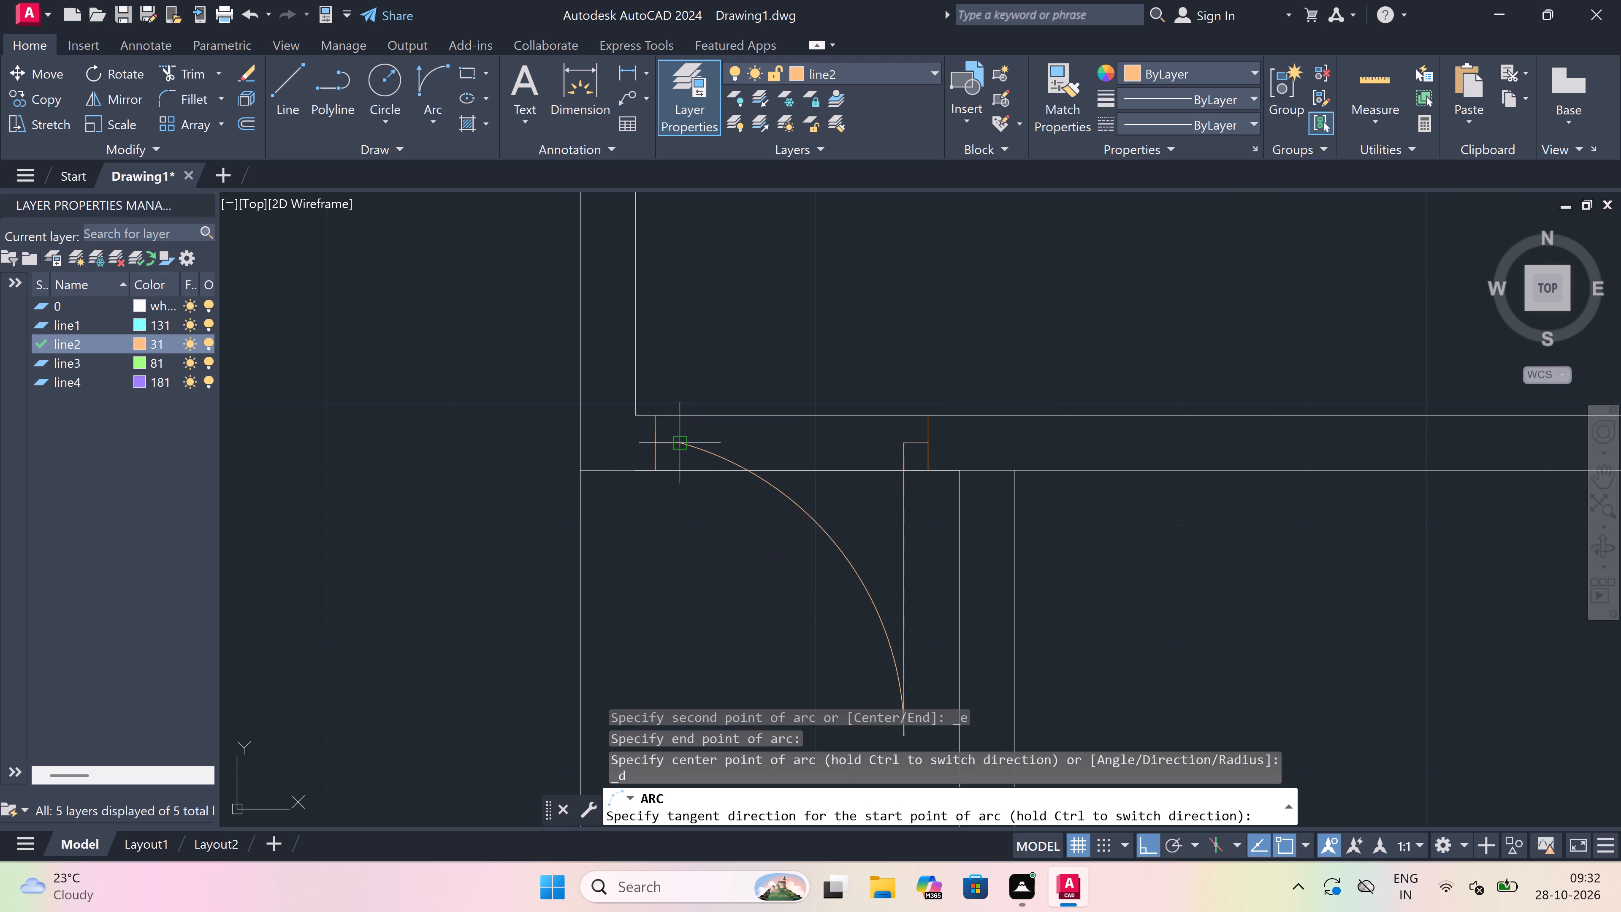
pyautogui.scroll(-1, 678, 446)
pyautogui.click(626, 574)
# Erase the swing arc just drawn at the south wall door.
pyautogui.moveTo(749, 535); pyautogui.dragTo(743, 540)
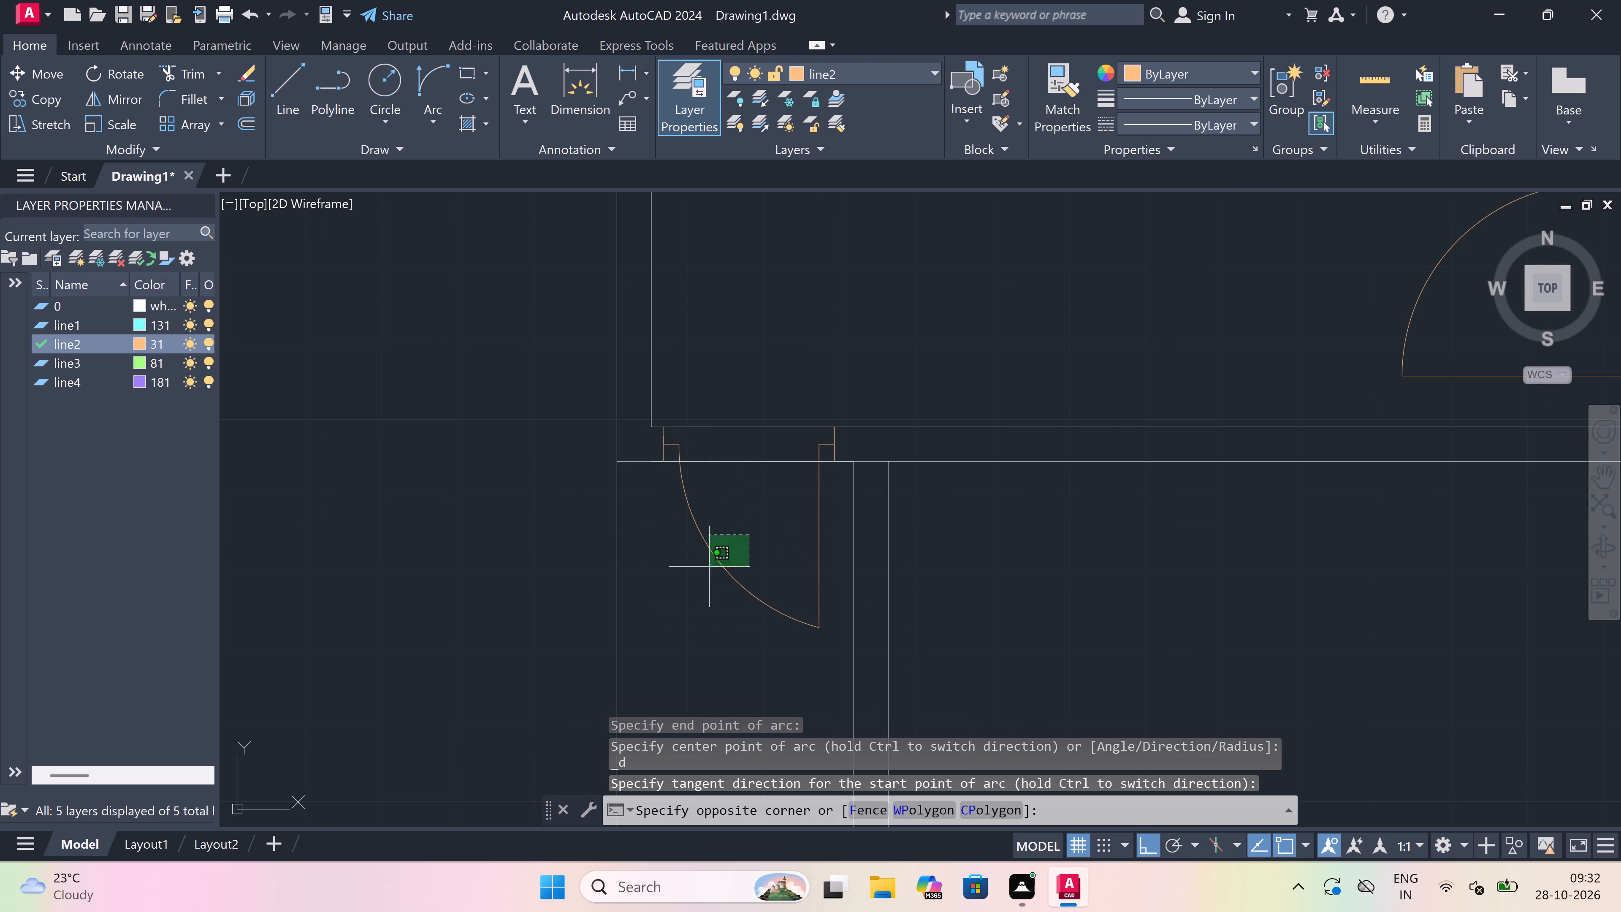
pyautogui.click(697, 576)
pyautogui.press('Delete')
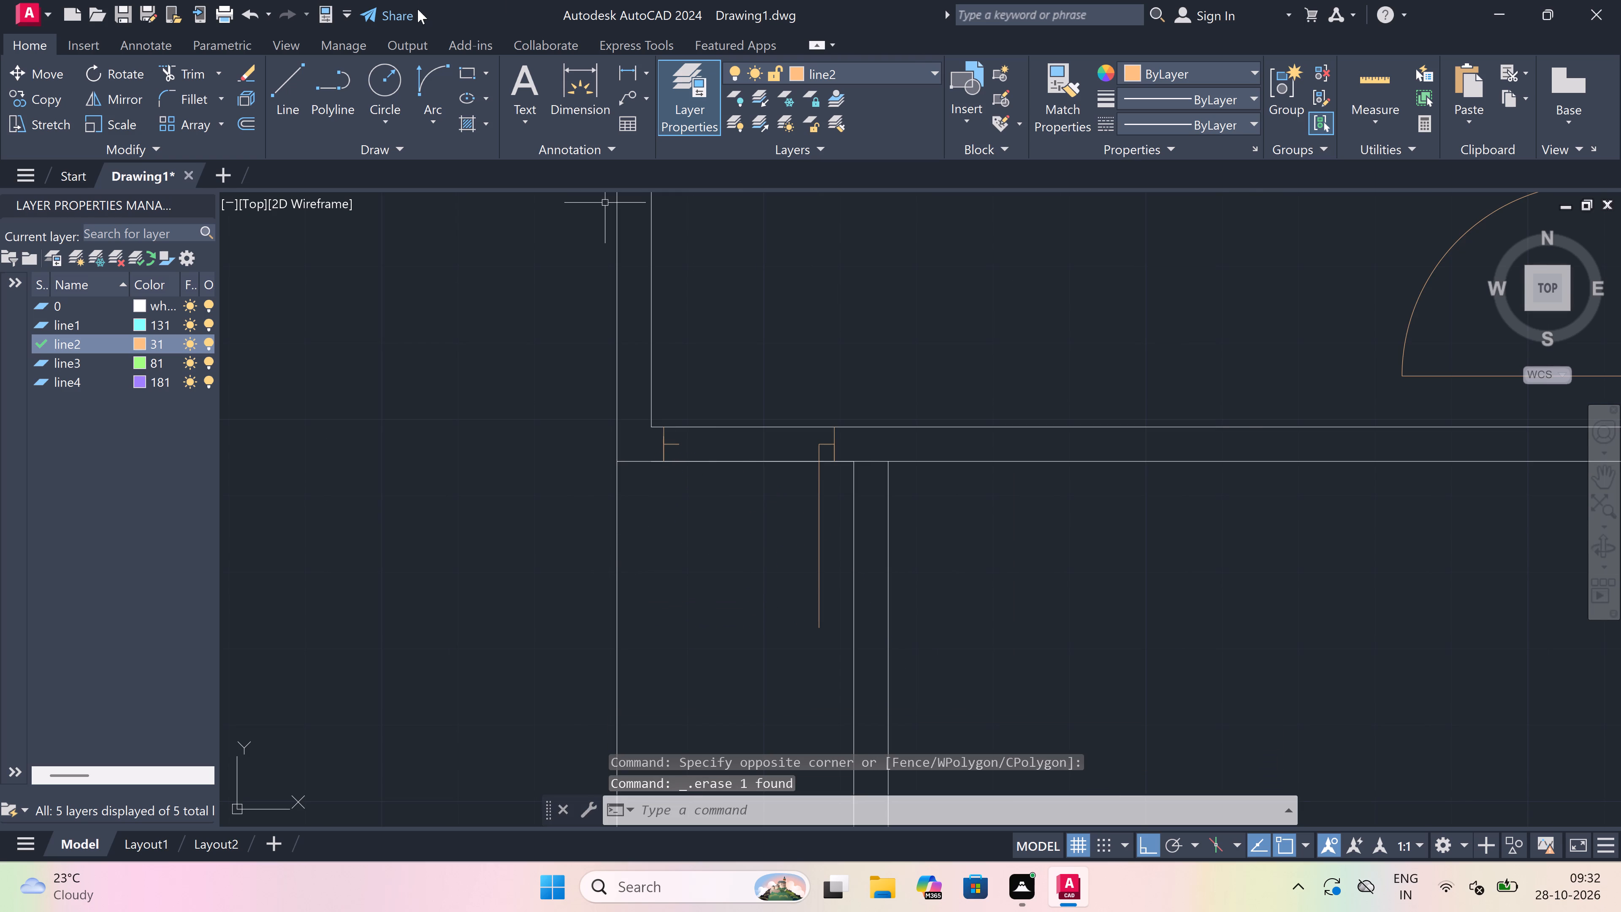
# Redraw the swing arc from the leaf's south end to the west stop, giving it a fuller westward curve.
pyautogui.click(434, 92)
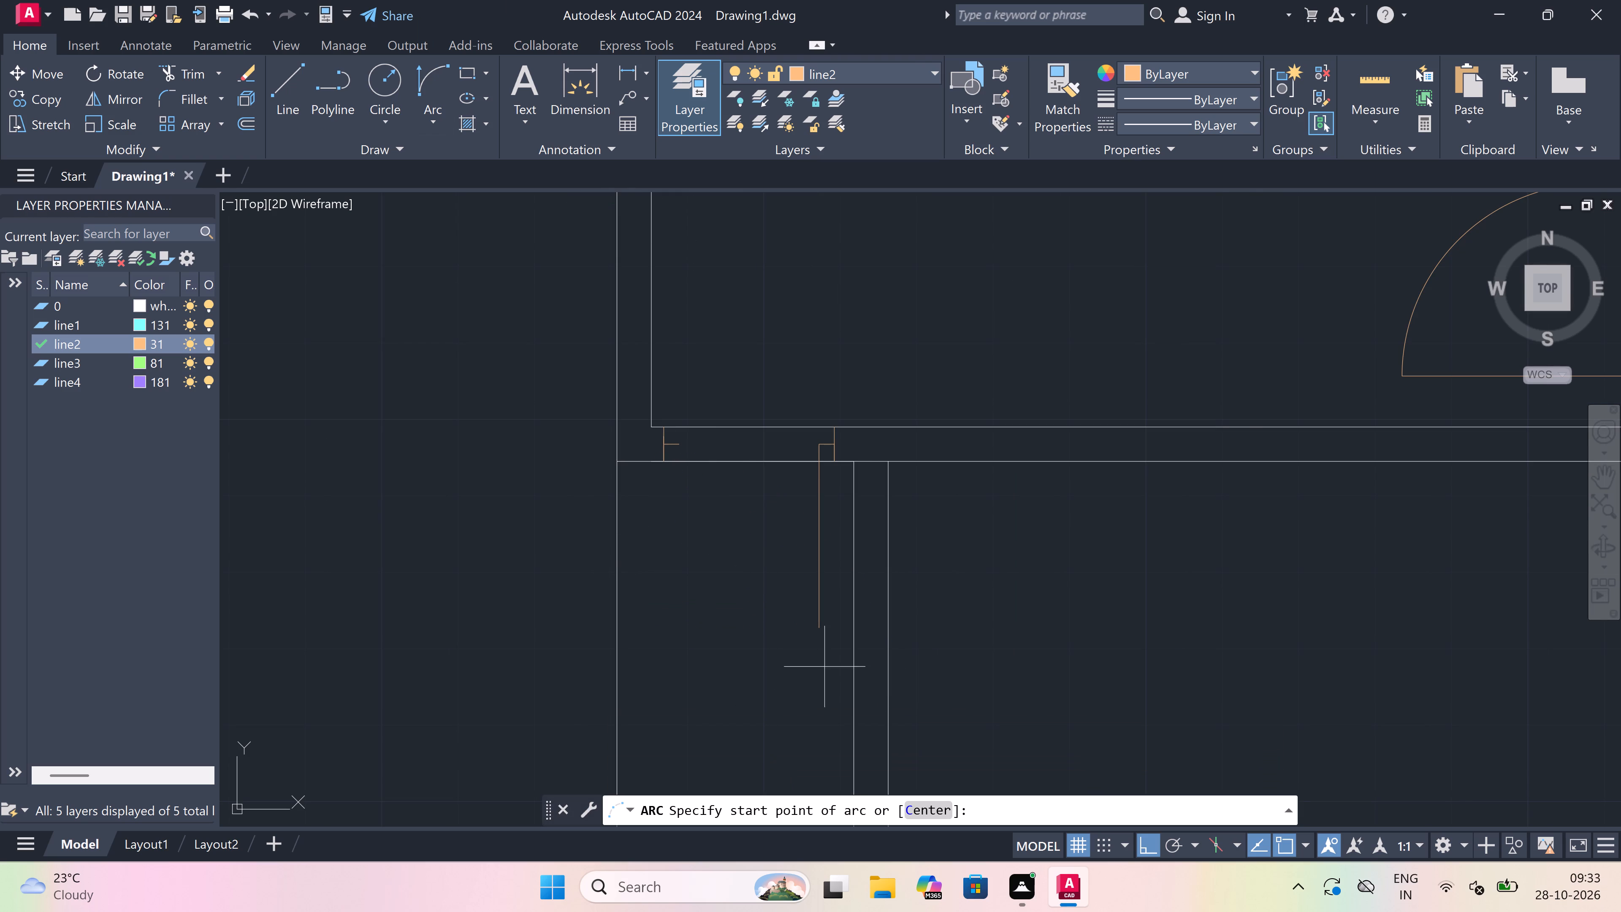
pyautogui.moveTo(820, 630); pyautogui.dragTo(816, 625)
pyautogui.click(685, 440)
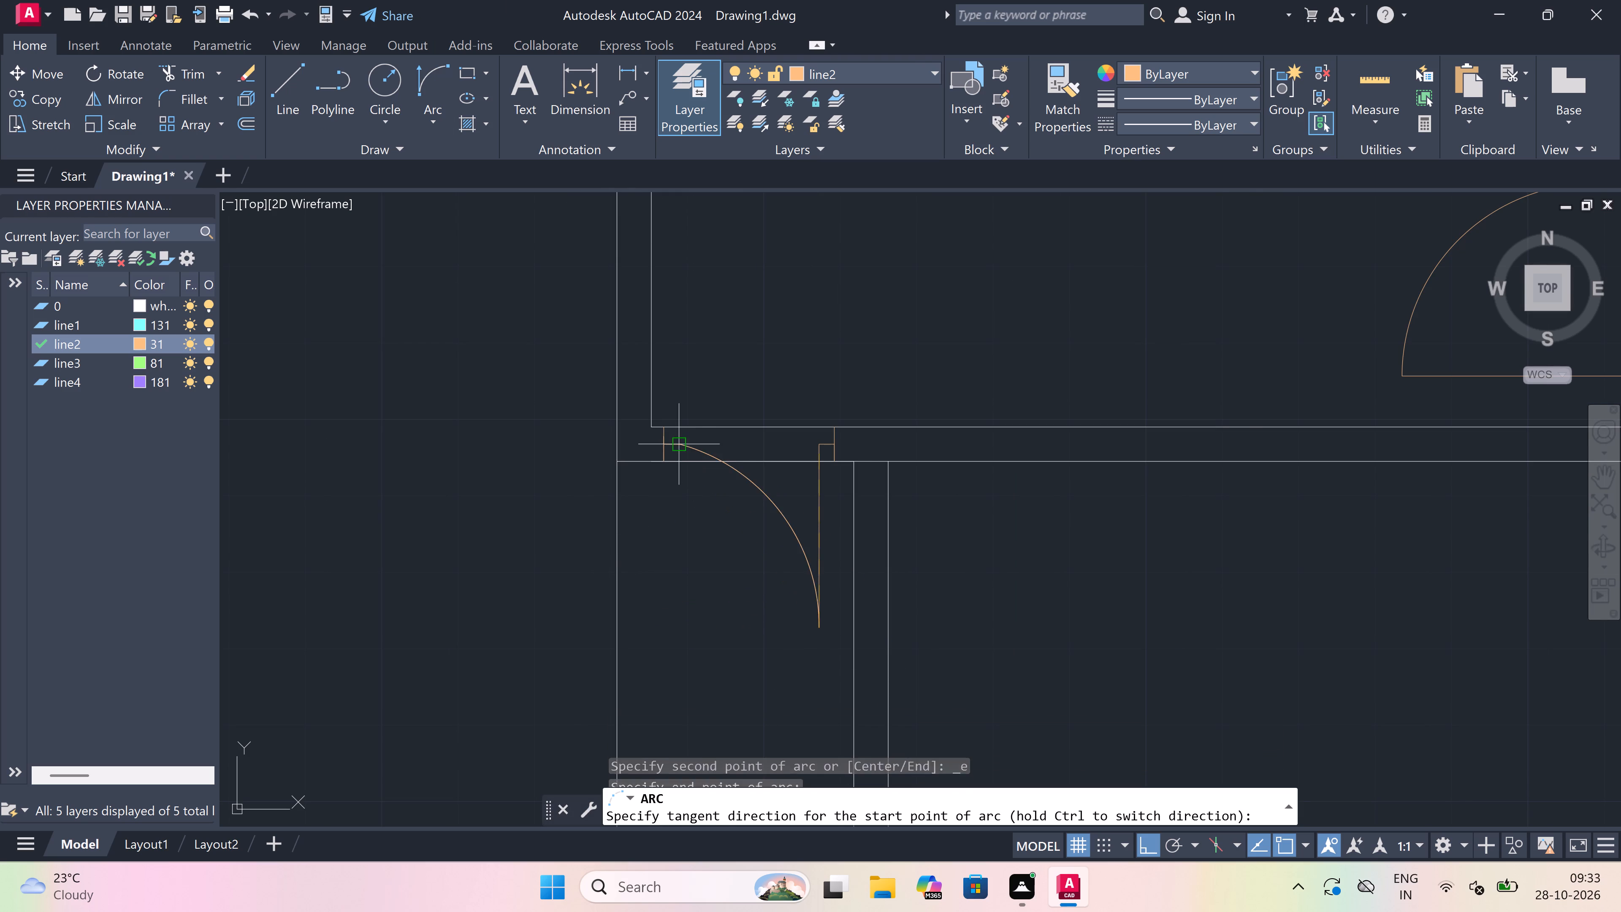
pyautogui.click(650, 553)
# Trim both south wall lines between the two jambs to open the doorway.
pyautogui.press('t')
pyautogui.press('r')
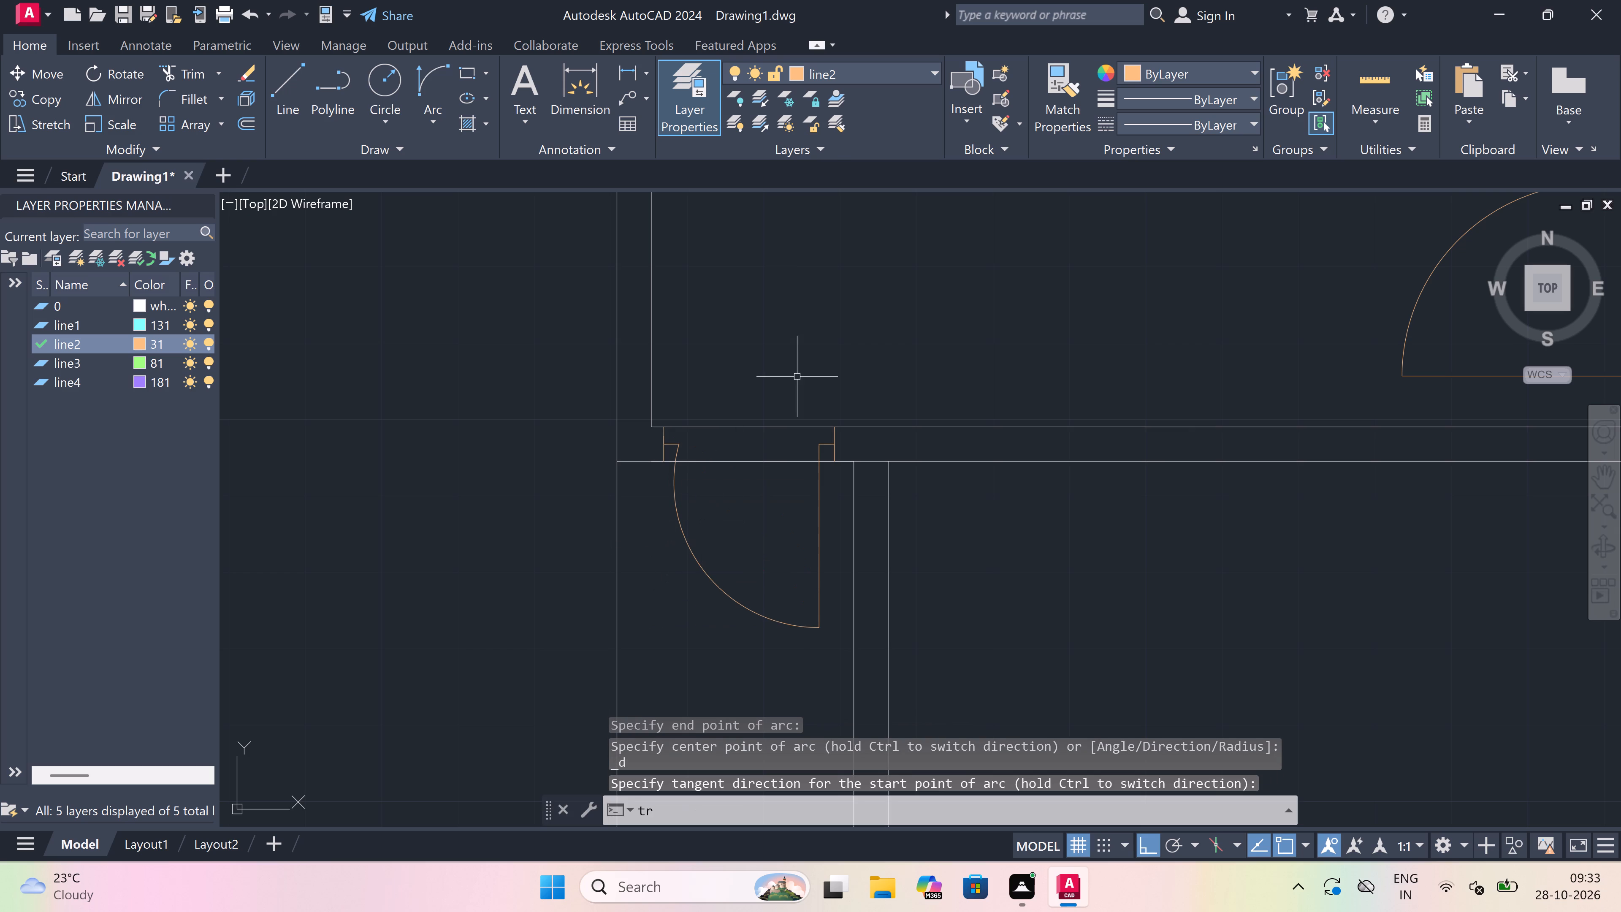
pyautogui.click(778, 399)
pyautogui.press('Escape')
pyautogui.press('Escape')
pyautogui.press('t')
pyautogui.press('r')
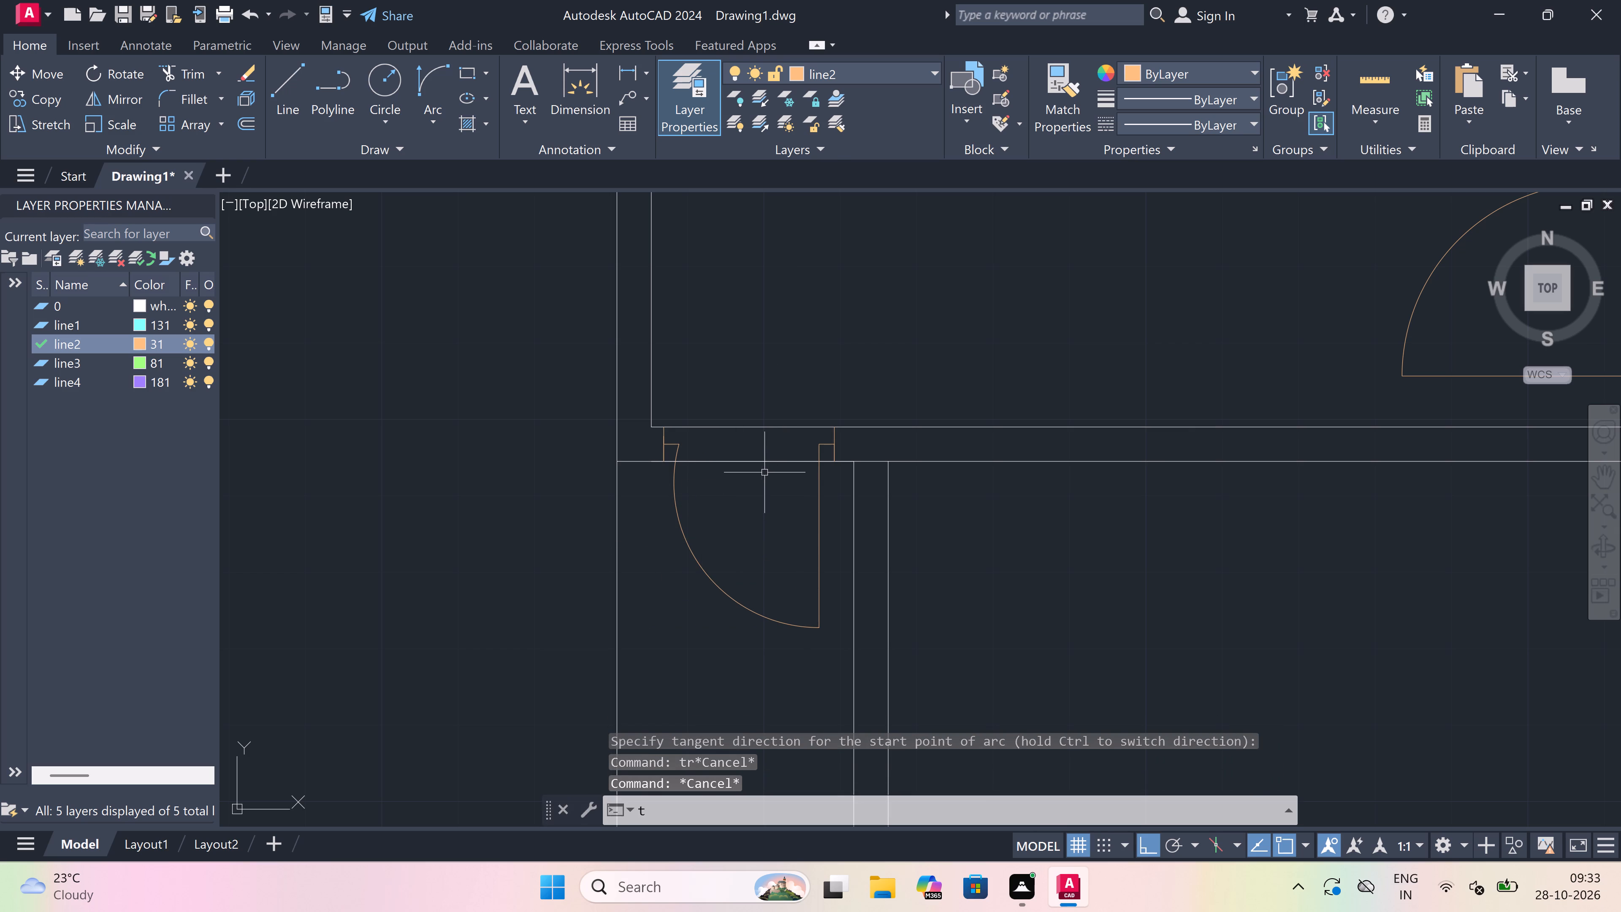
pyautogui.press('space')
pyautogui.click(758, 420)
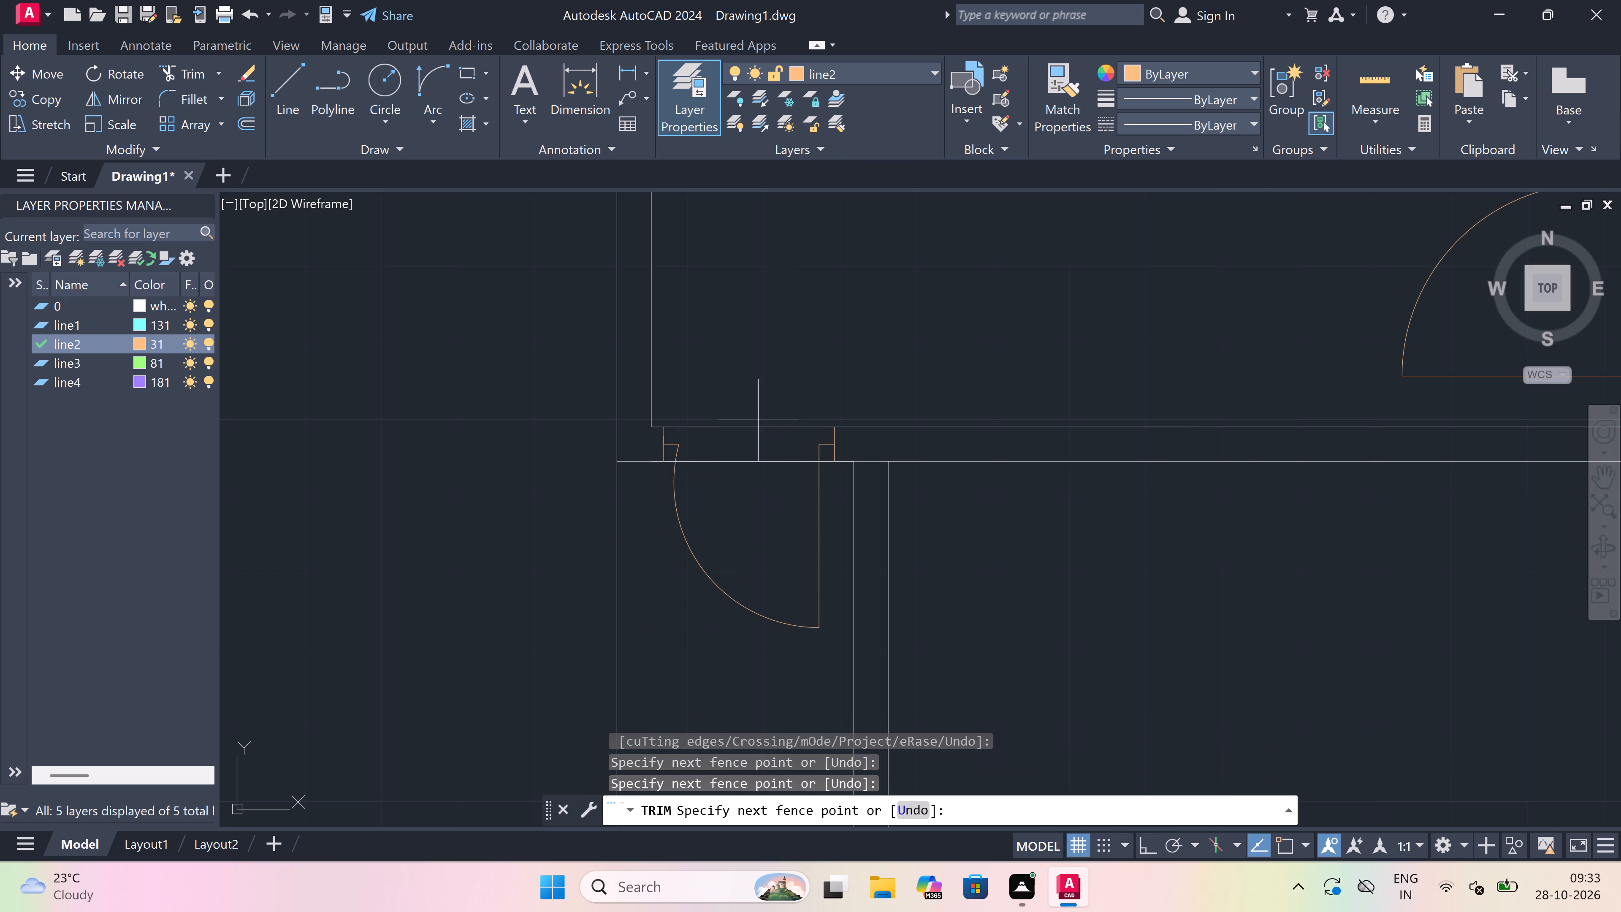
pyautogui.click(747, 522)
pyautogui.press('Escape')
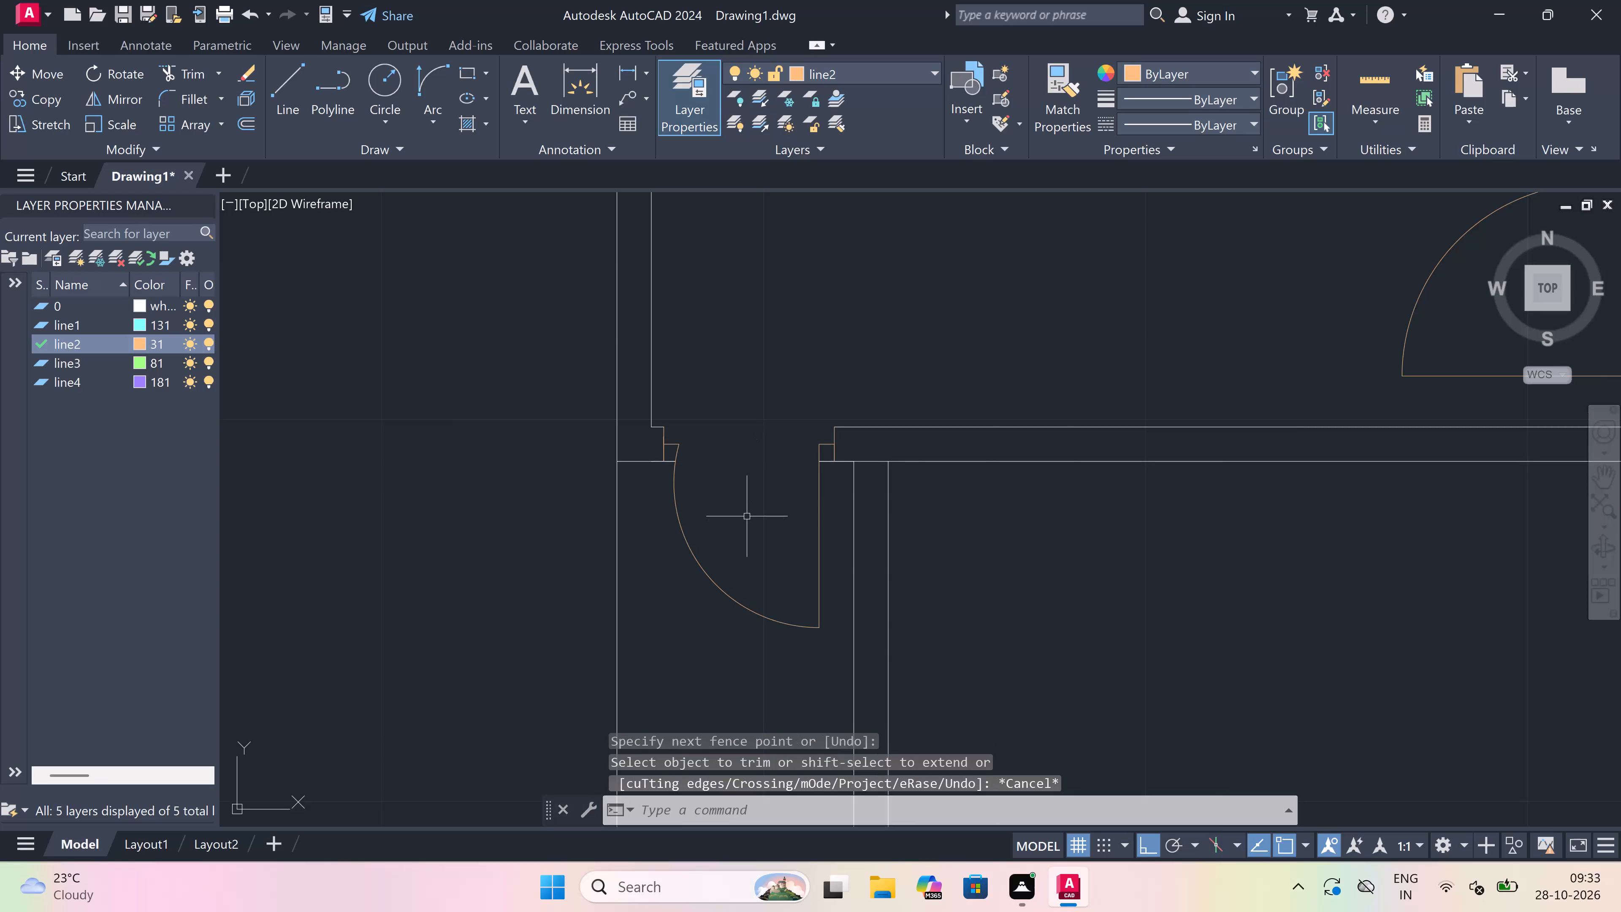
# Start a new line in the north block of the floor plan.
pyautogui.scroll(-2, 747, 513)
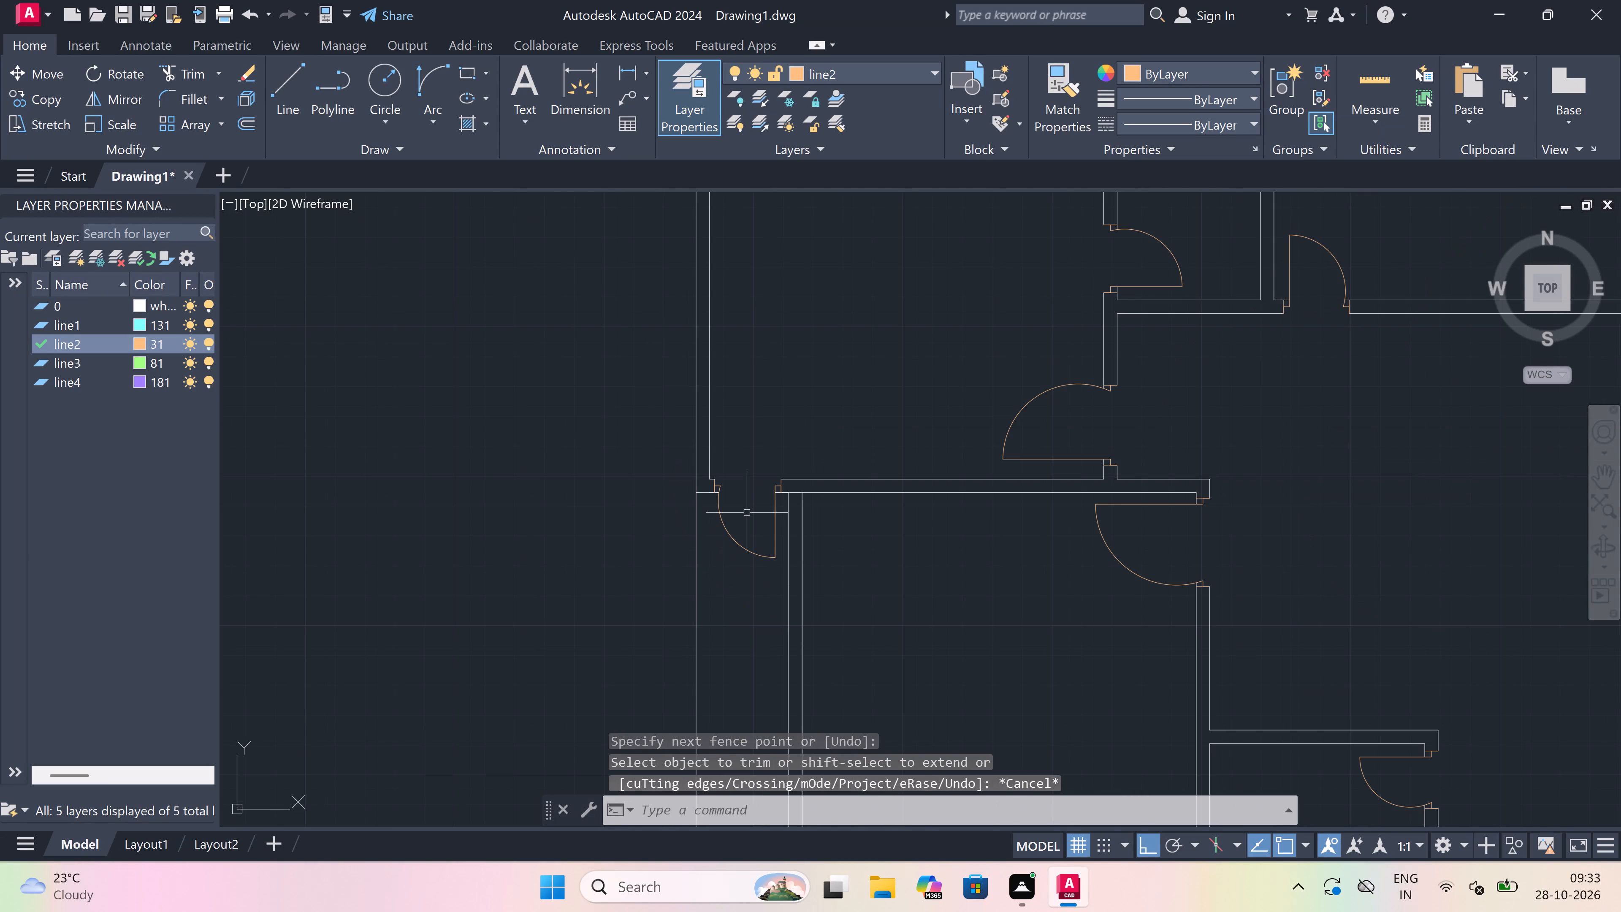
pyautogui.scroll(-2, 747, 513)
pyautogui.scroll(3, 747, 513)
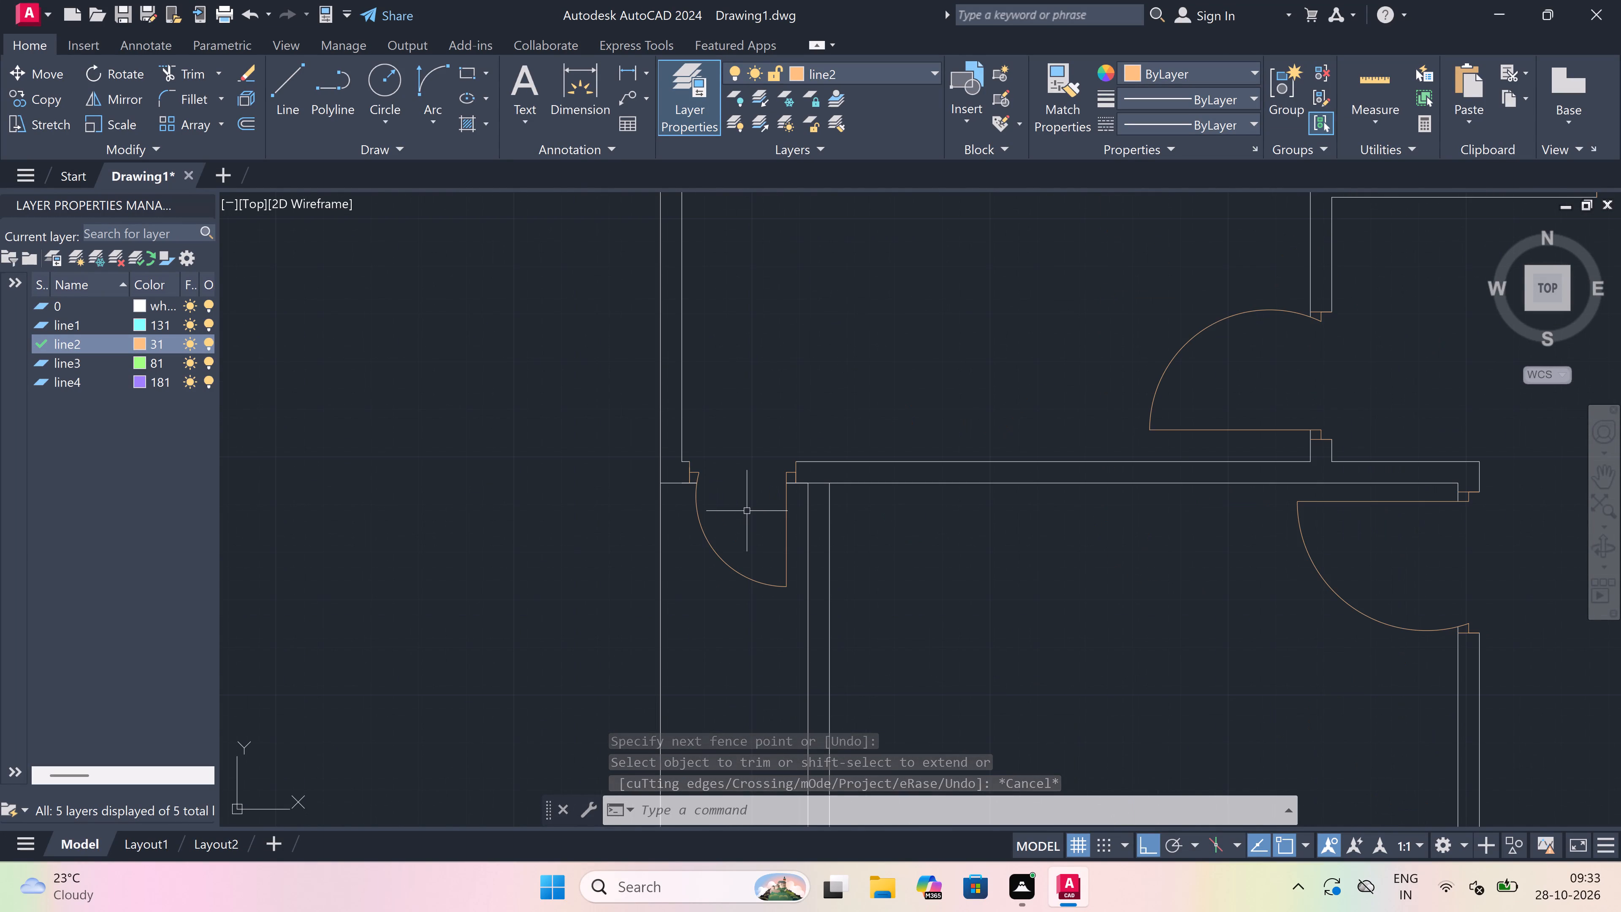
pyautogui.scroll(-7, 720, 476)
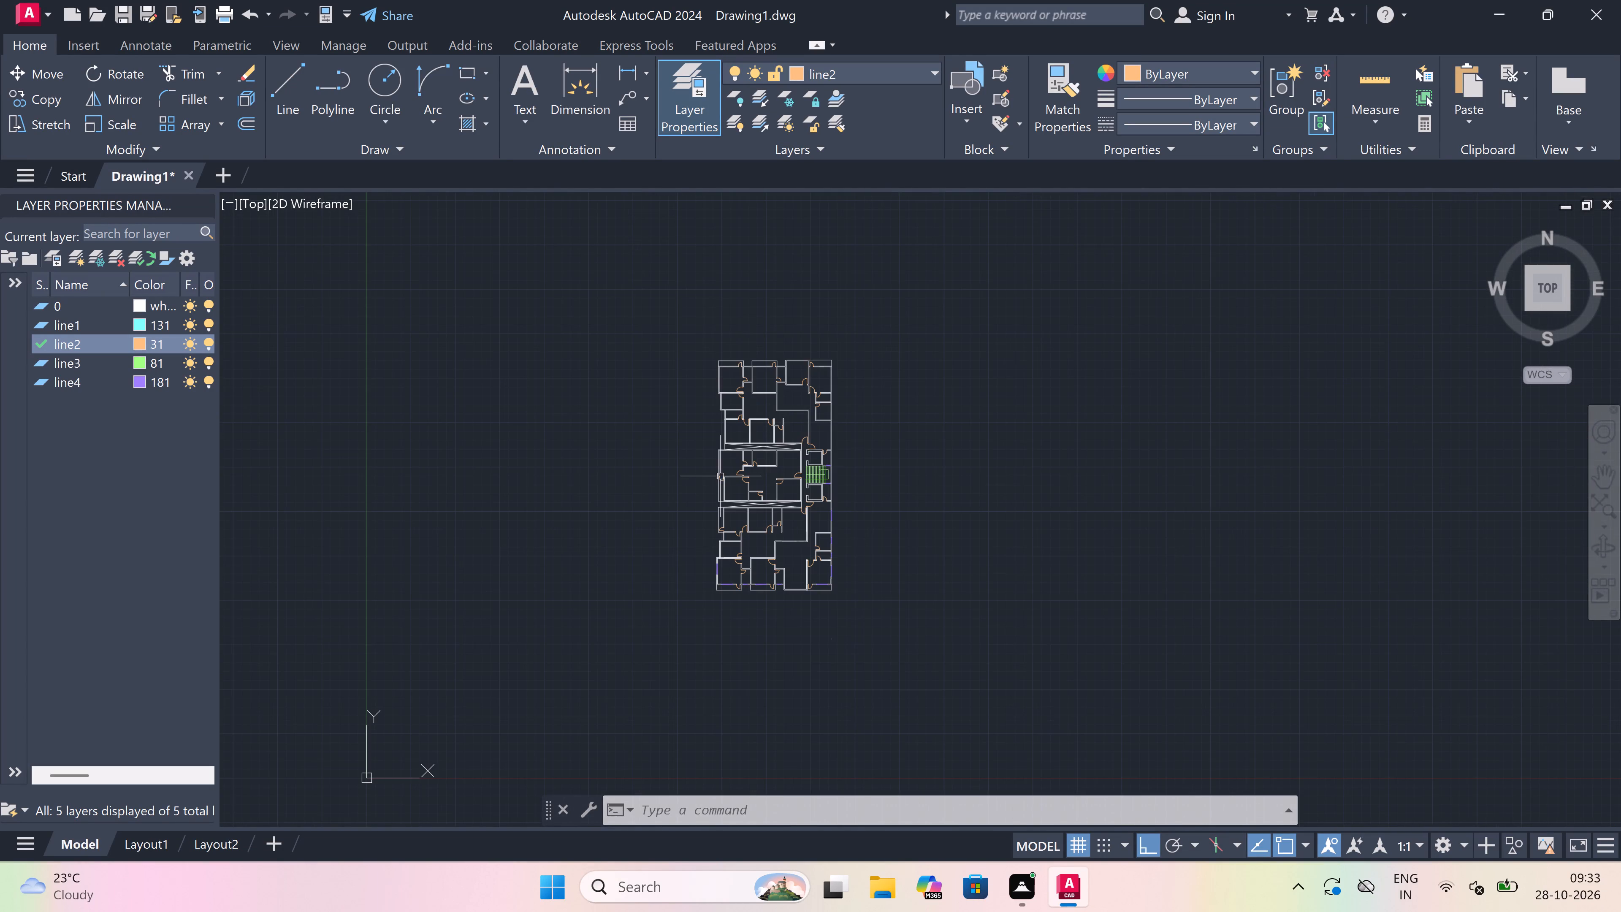
pyautogui.scroll(3, 831, 415)
pyautogui.scroll(-2, 831, 415)
pyautogui.scroll(3, 701, 370)
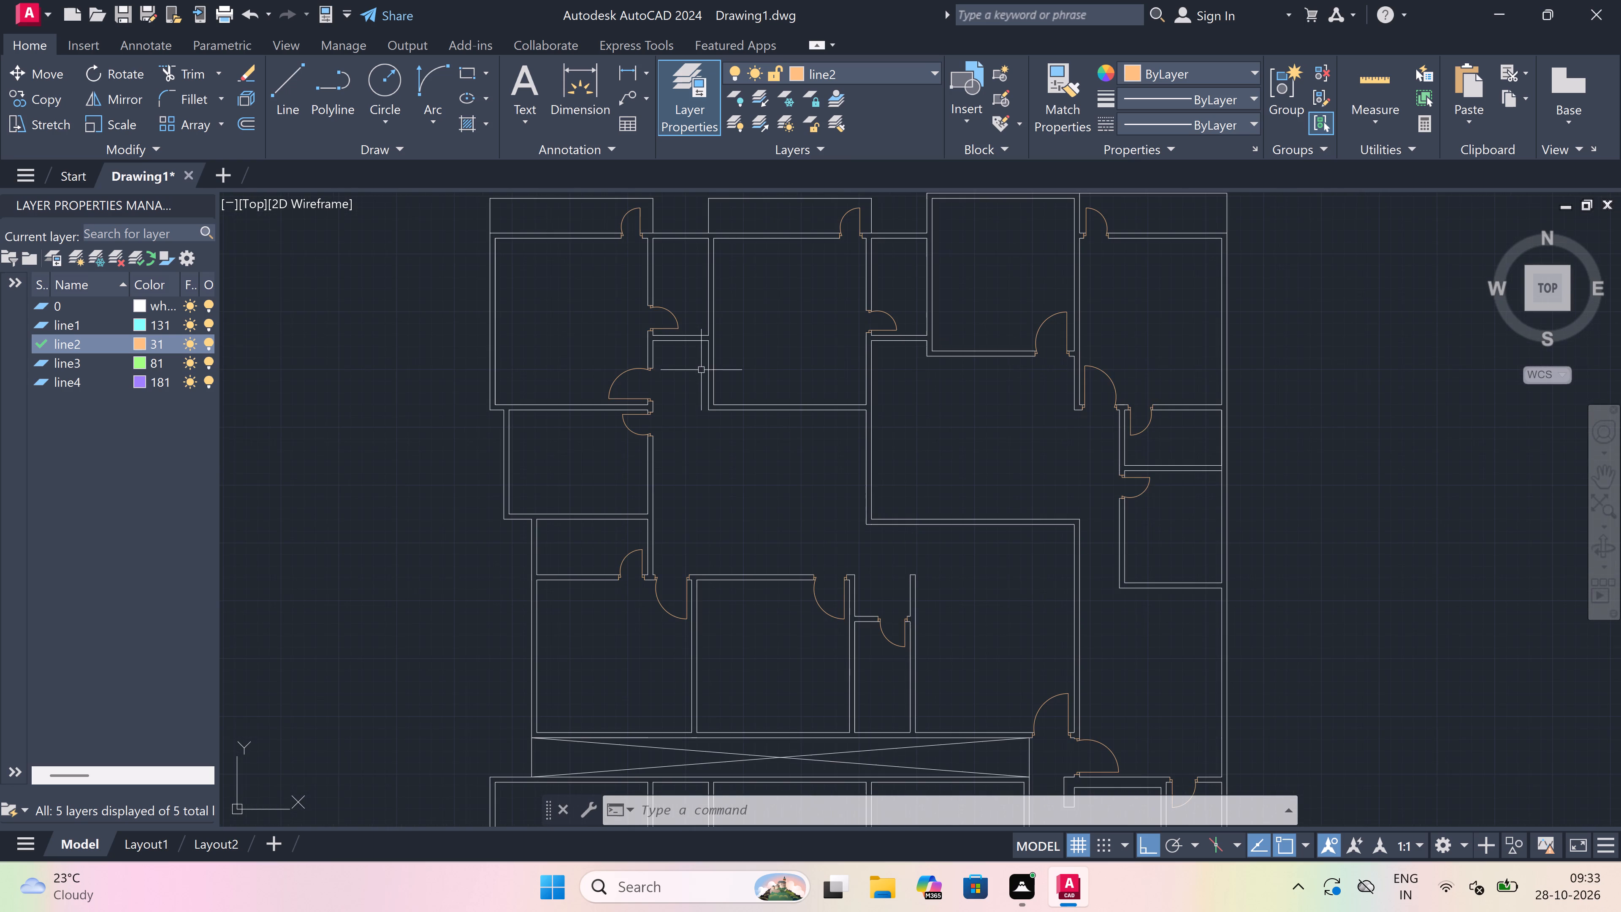
pyautogui.scroll(-1, 778, 692)
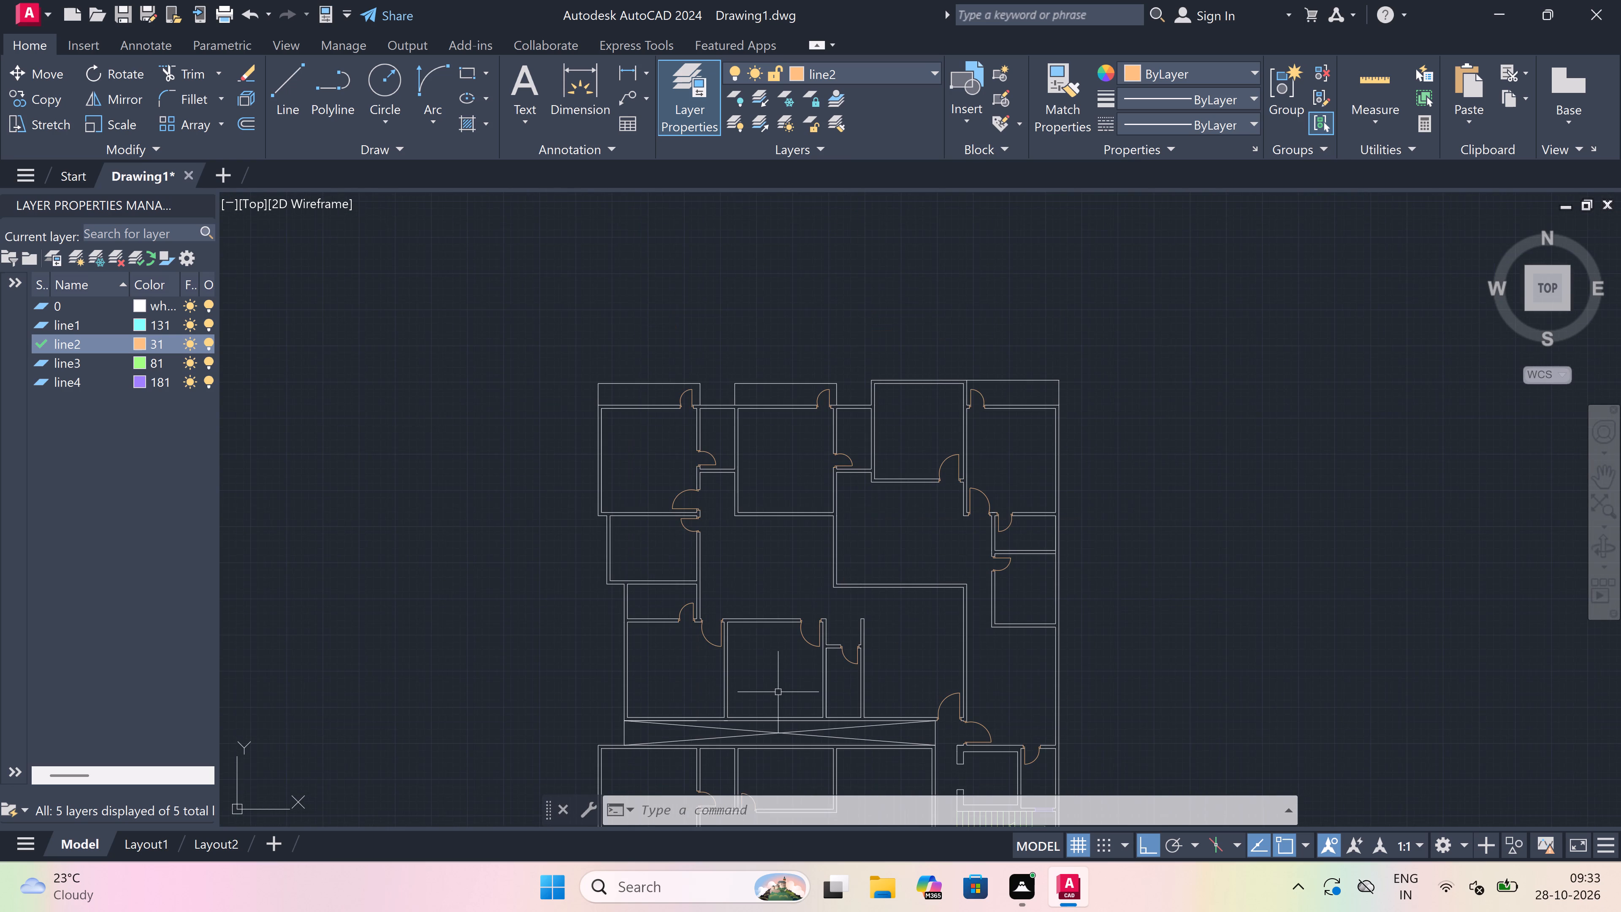
pyautogui.press('l')
pyautogui.press('space')
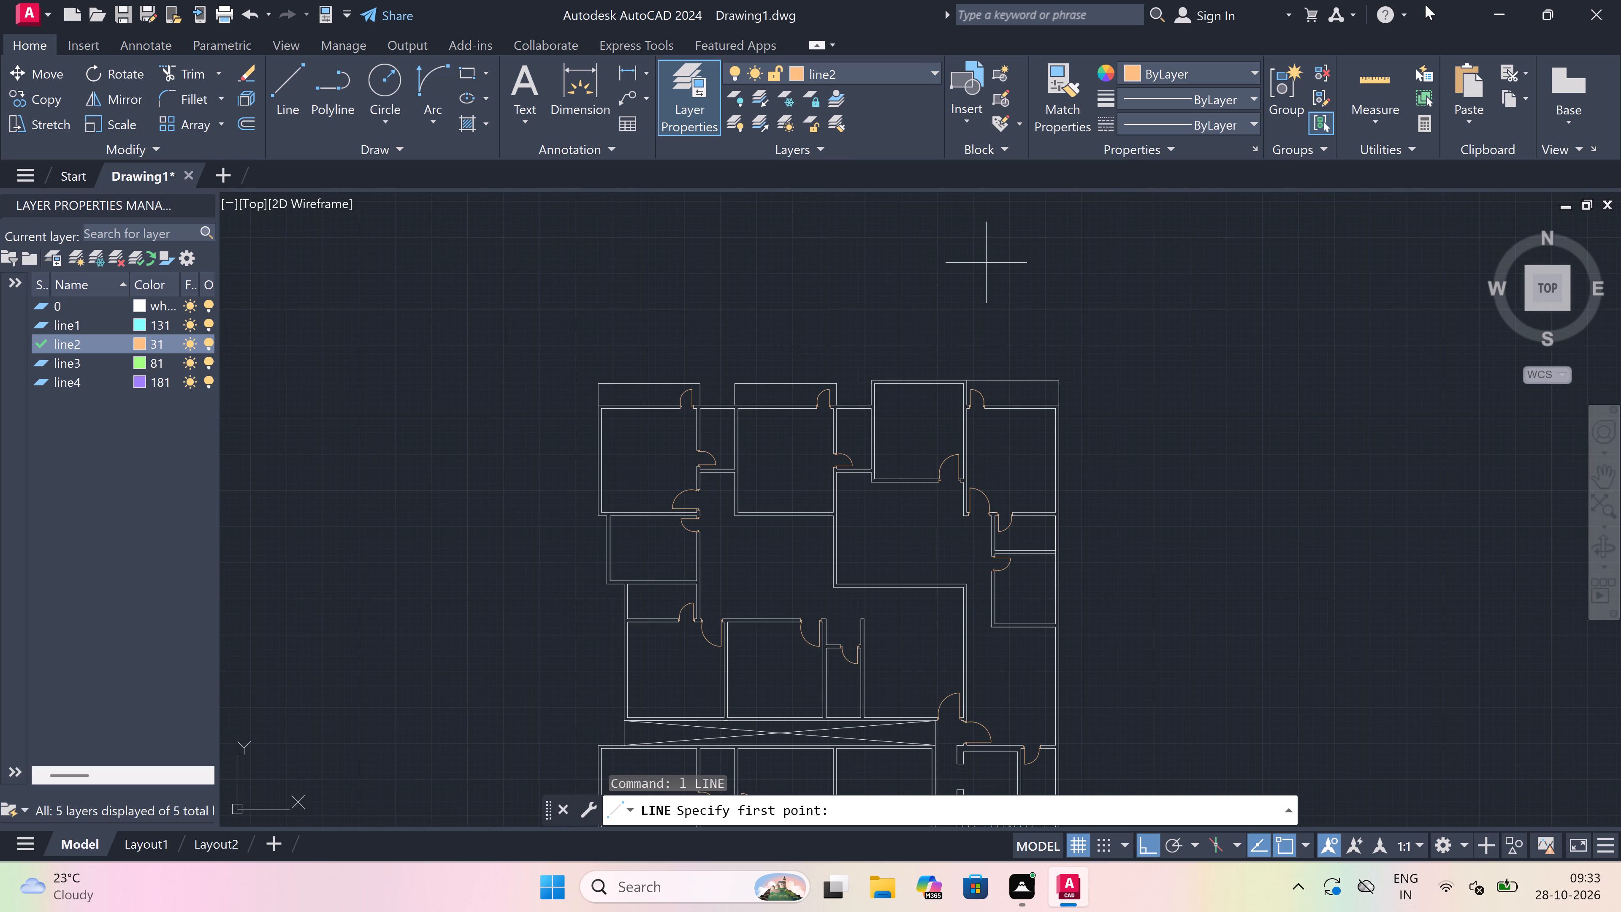
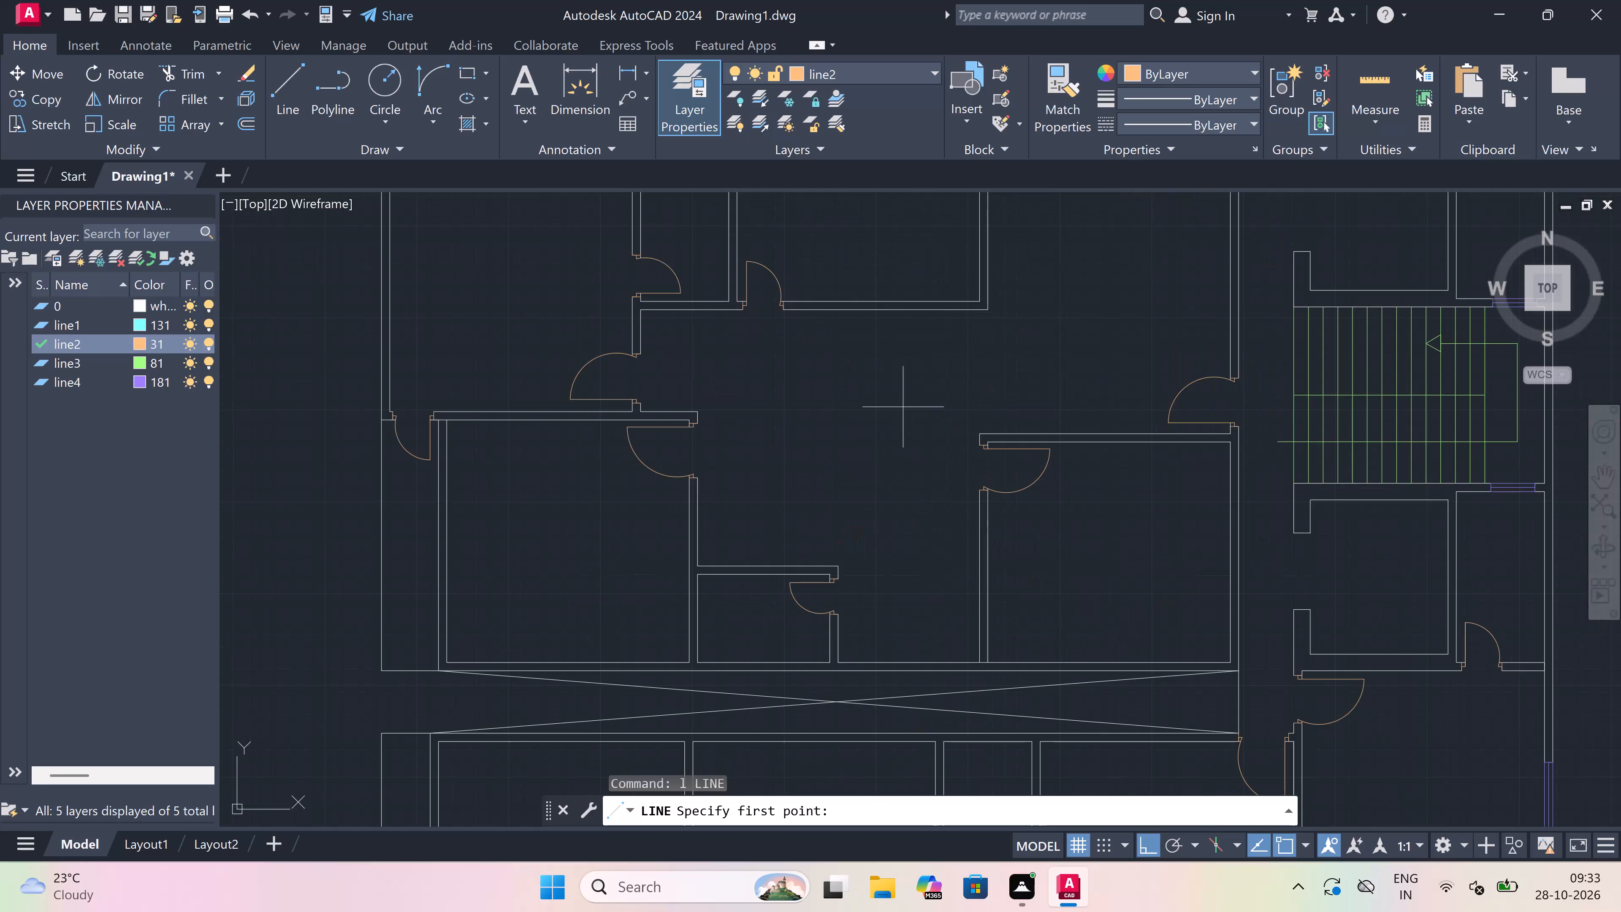
# Make line4 the current layer for drawing the windows.
pyautogui.scroll(-4, 808, 616)
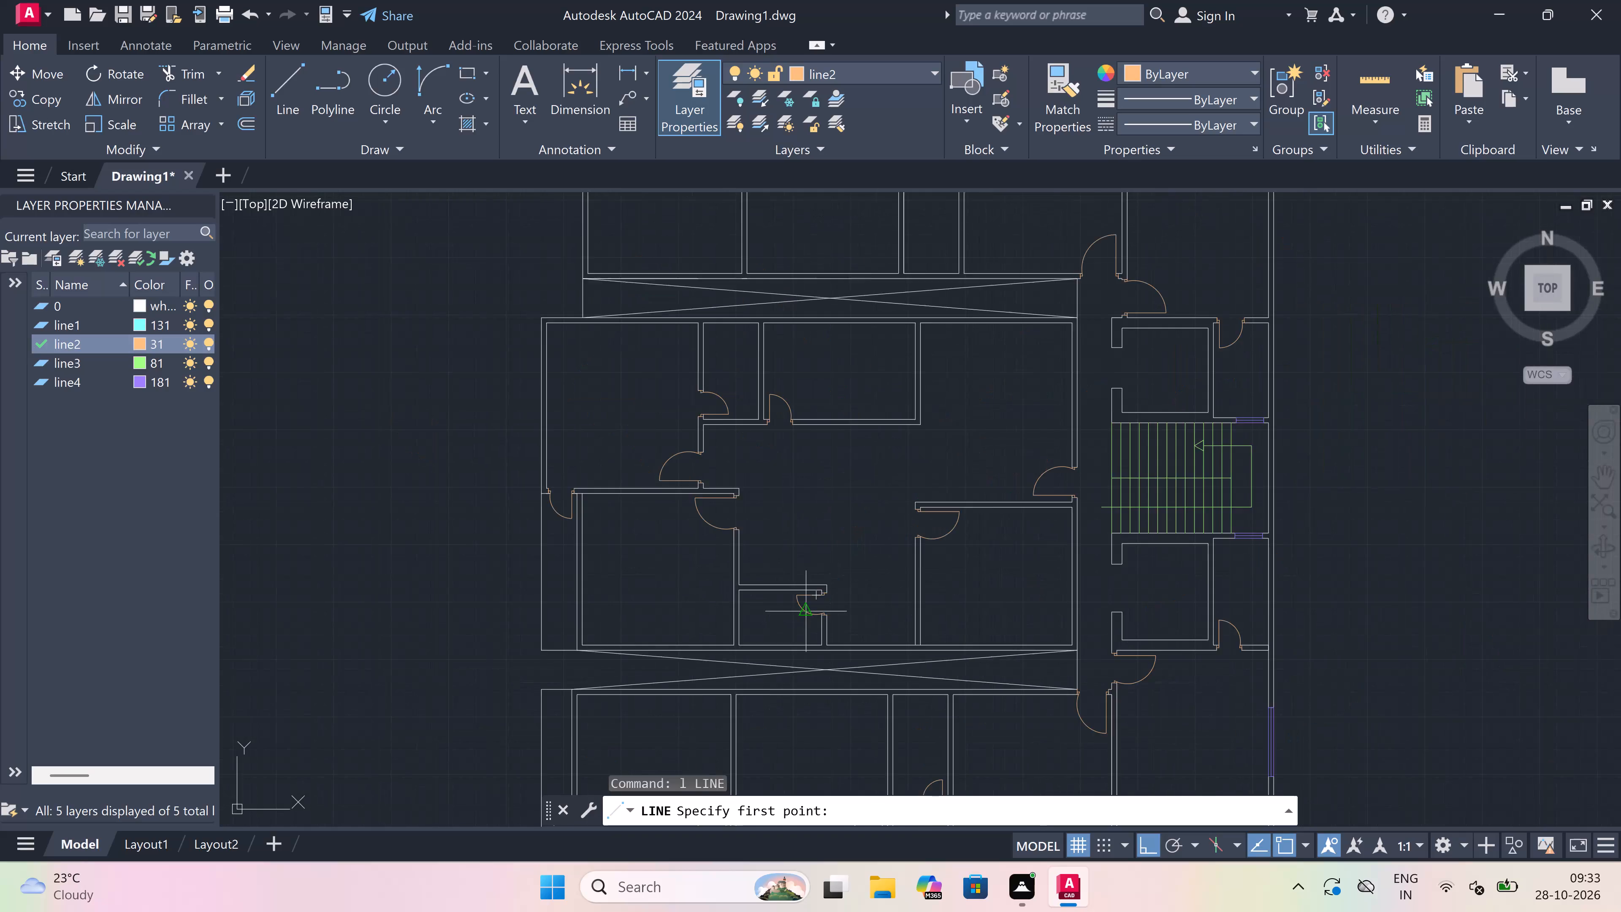
pyautogui.scroll(3, 825, 389)
pyautogui.scroll(-3, 825, 389)
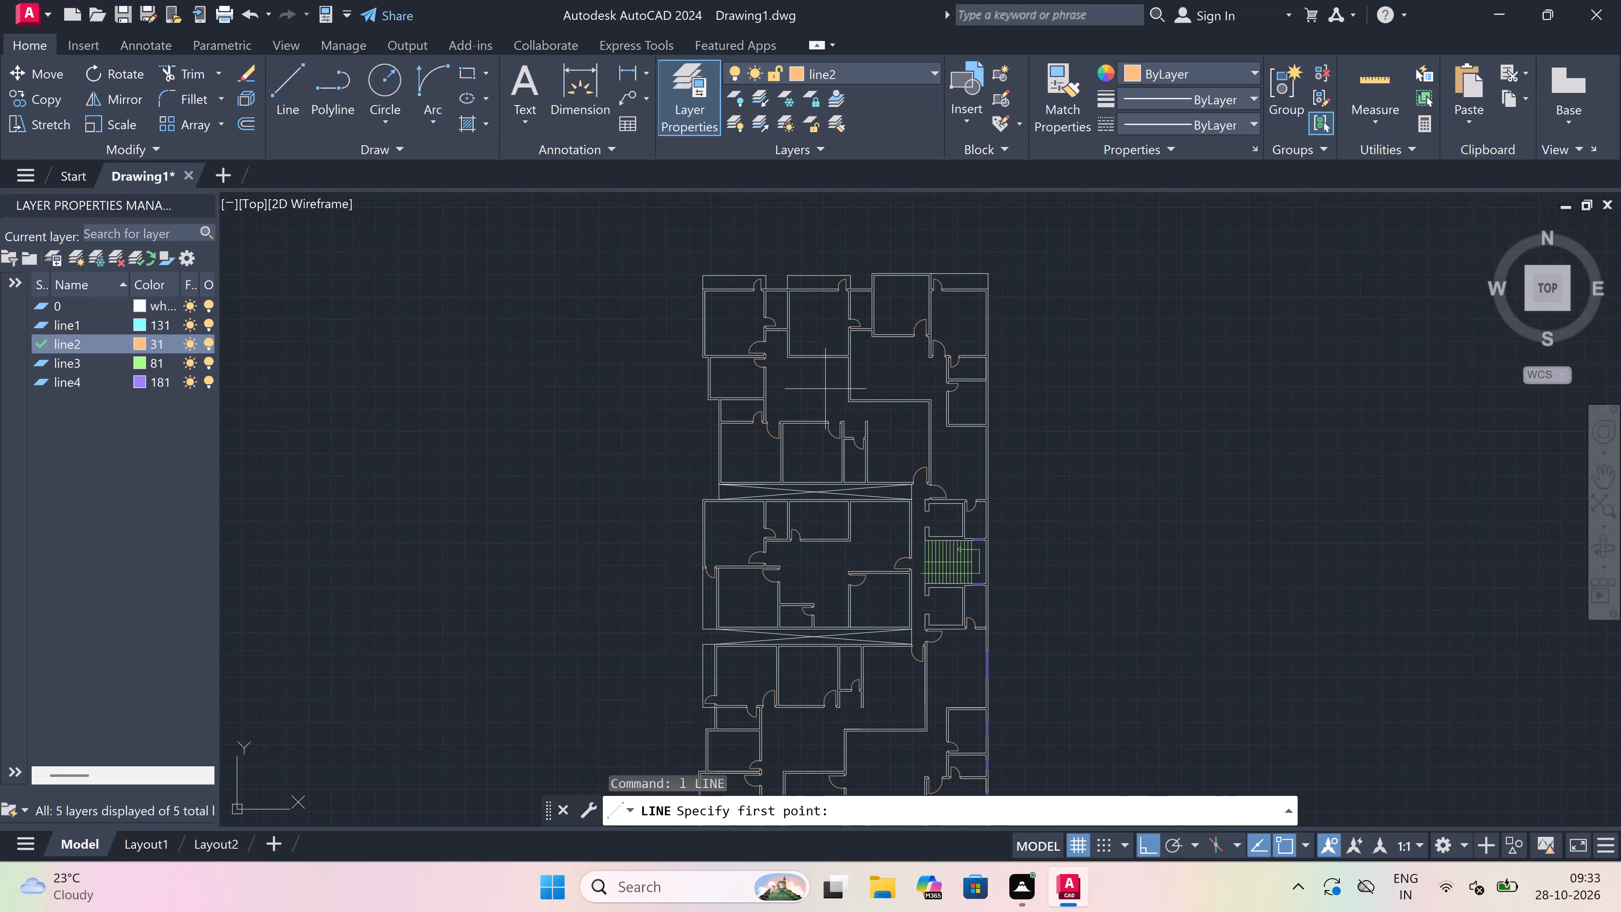
pyautogui.scroll(-3, 783, 455)
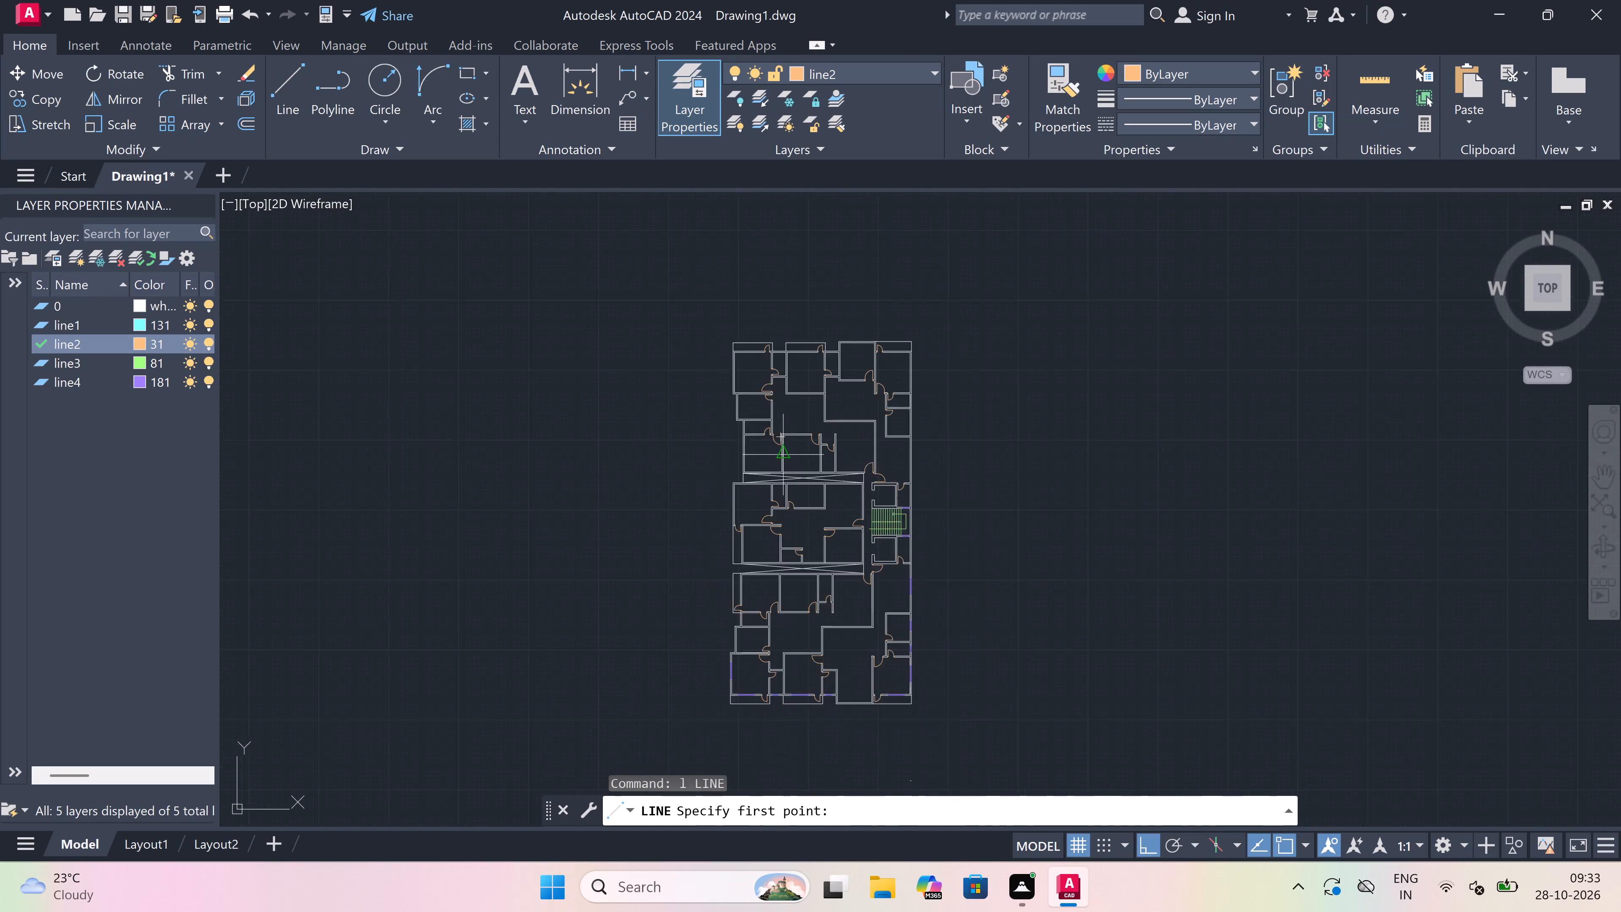
pyautogui.scroll(3, 770, 407)
pyautogui.scroll(-2, 770, 407)
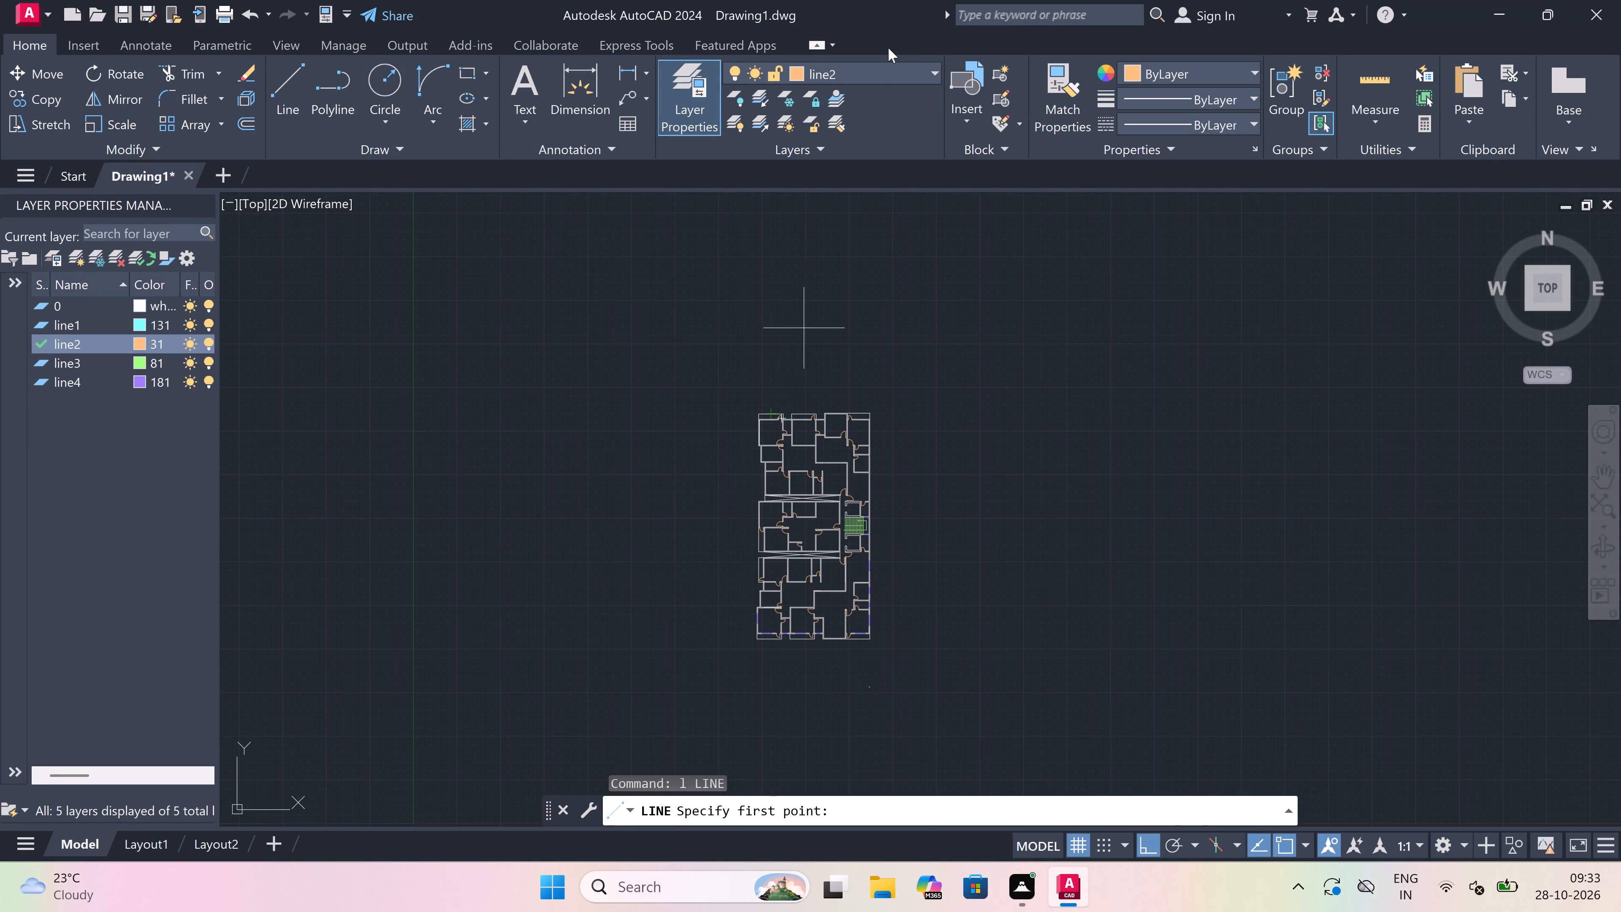
pyautogui.click(880, 82)
pyautogui.click(886, 202)
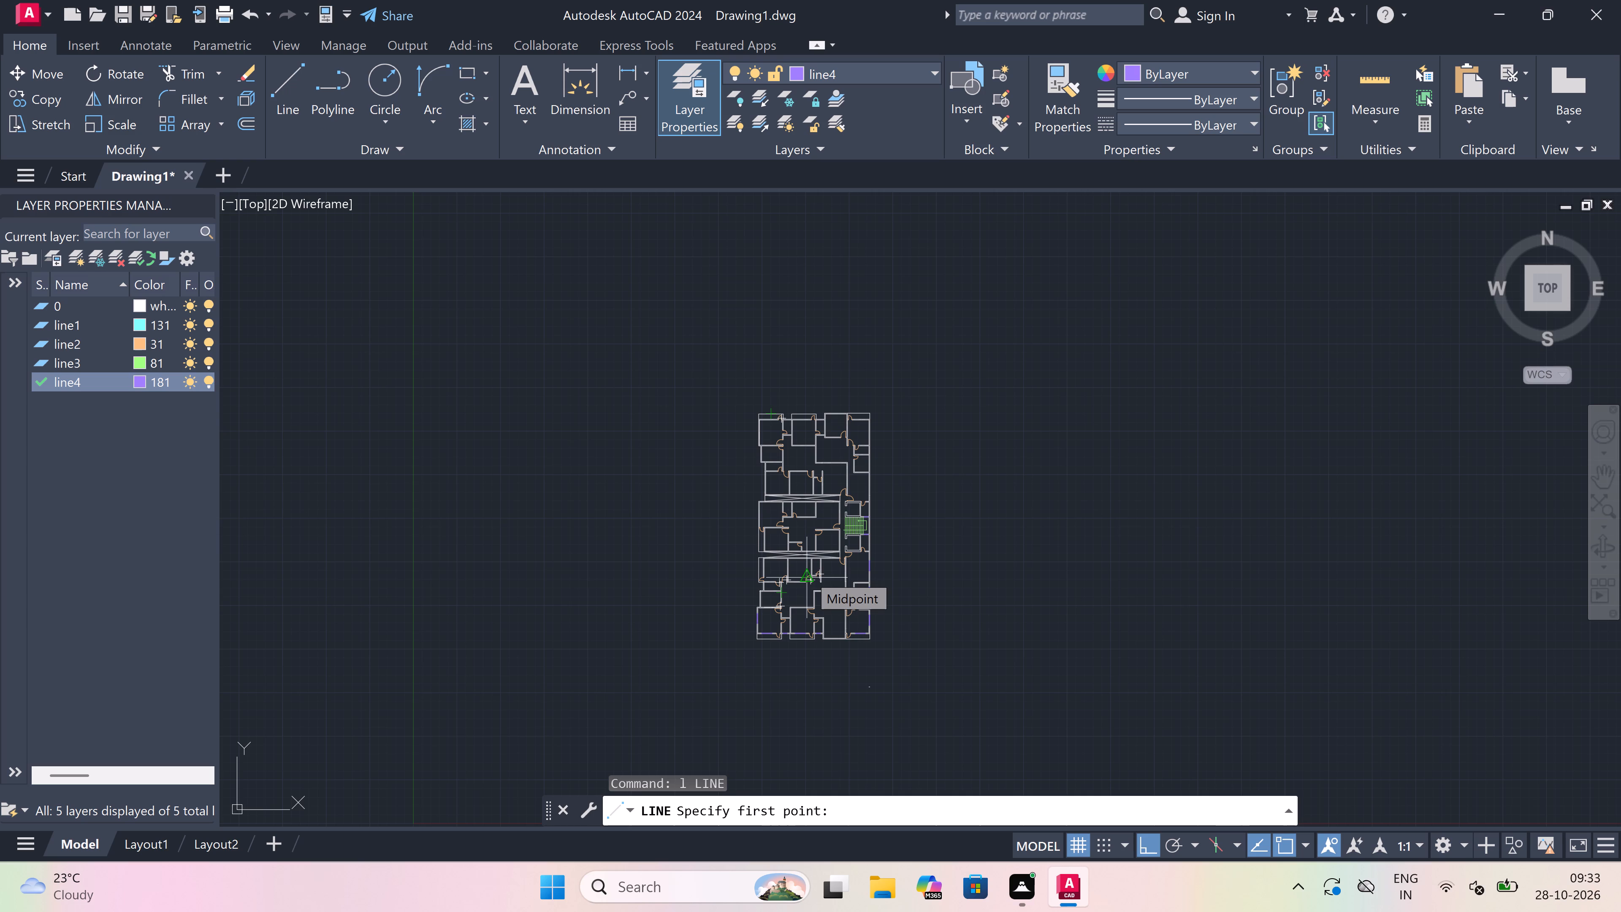
# Draw a 3' window centre line with jamb lines at both ends in the west wall of the room above the plan's southwest corner room.
pyautogui.scroll(3, 787, 601)
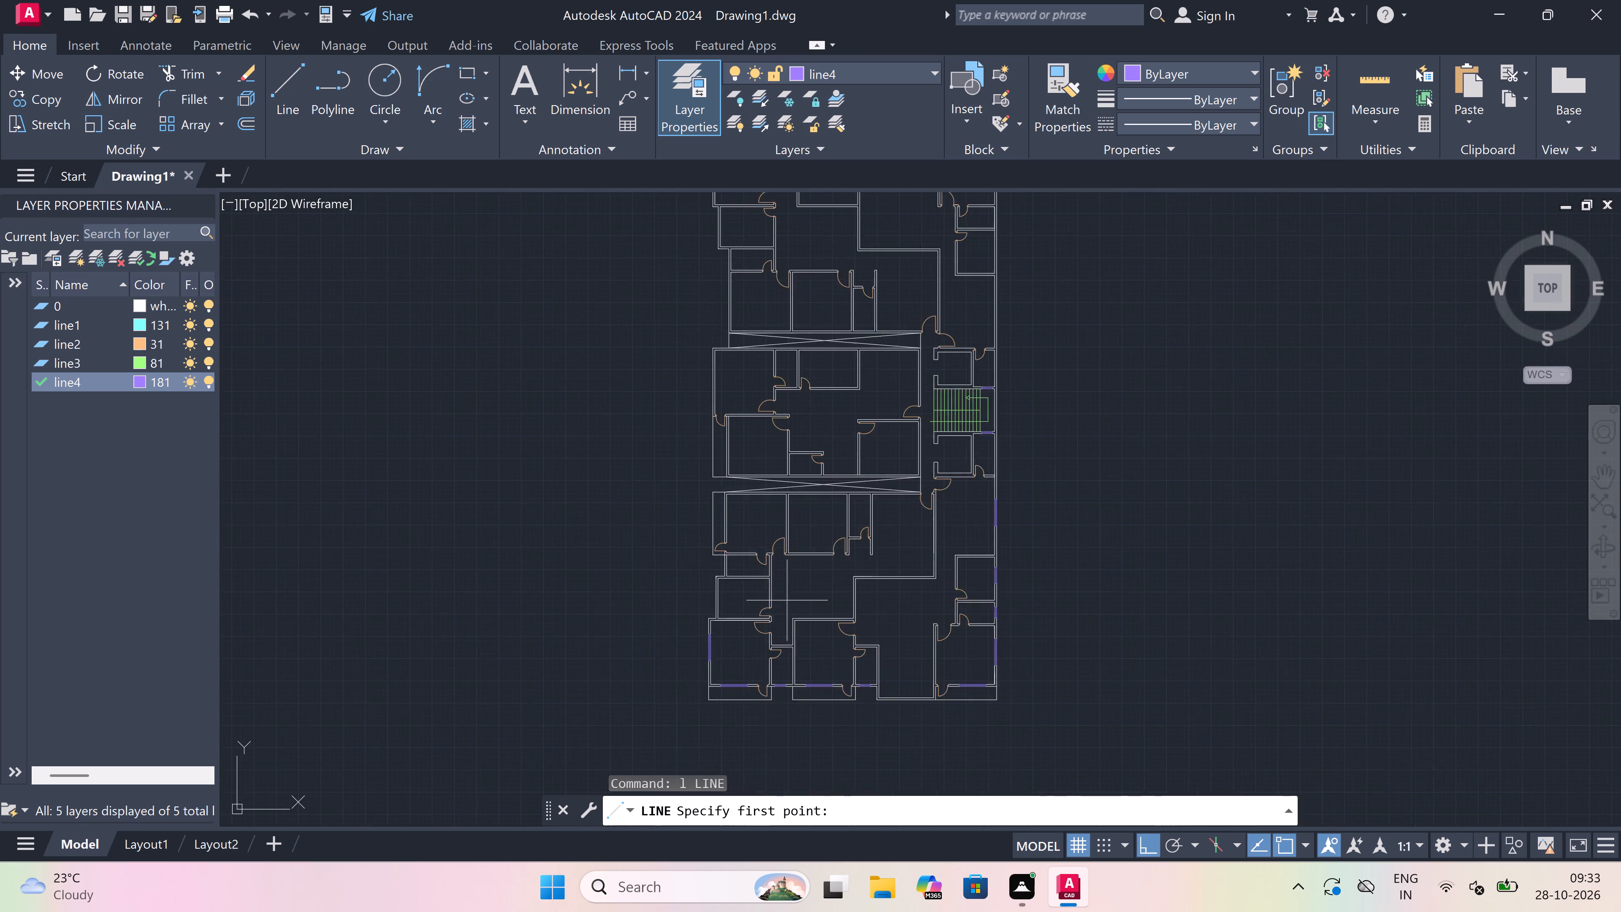
pyautogui.scroll(1, 639, 566)
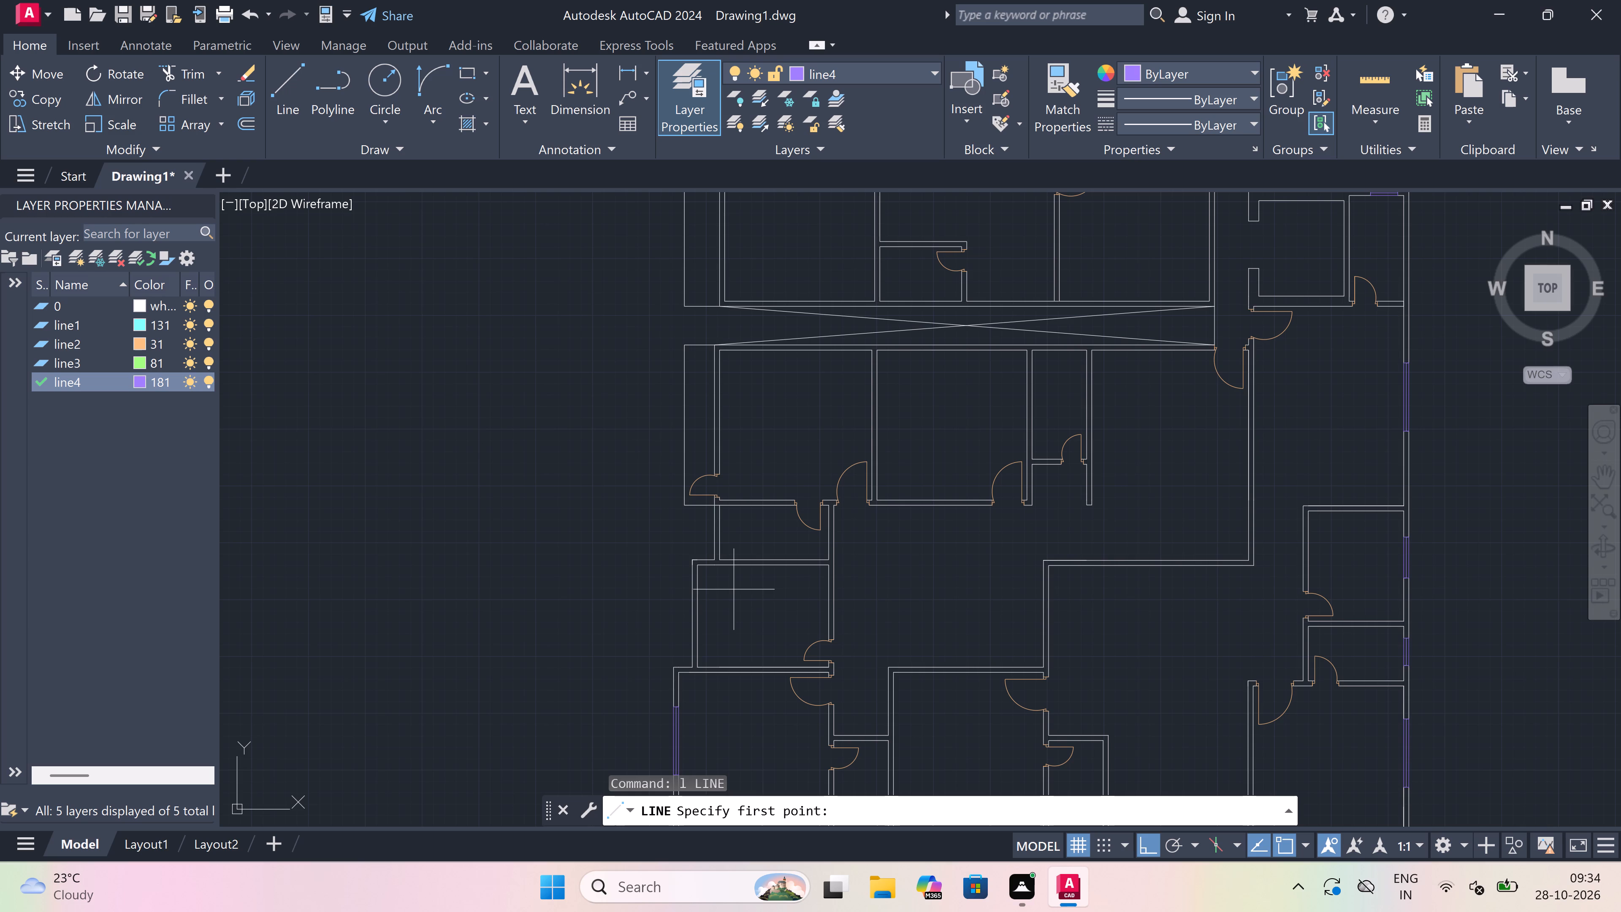
pyautogui.scroll(1, 690, 589)
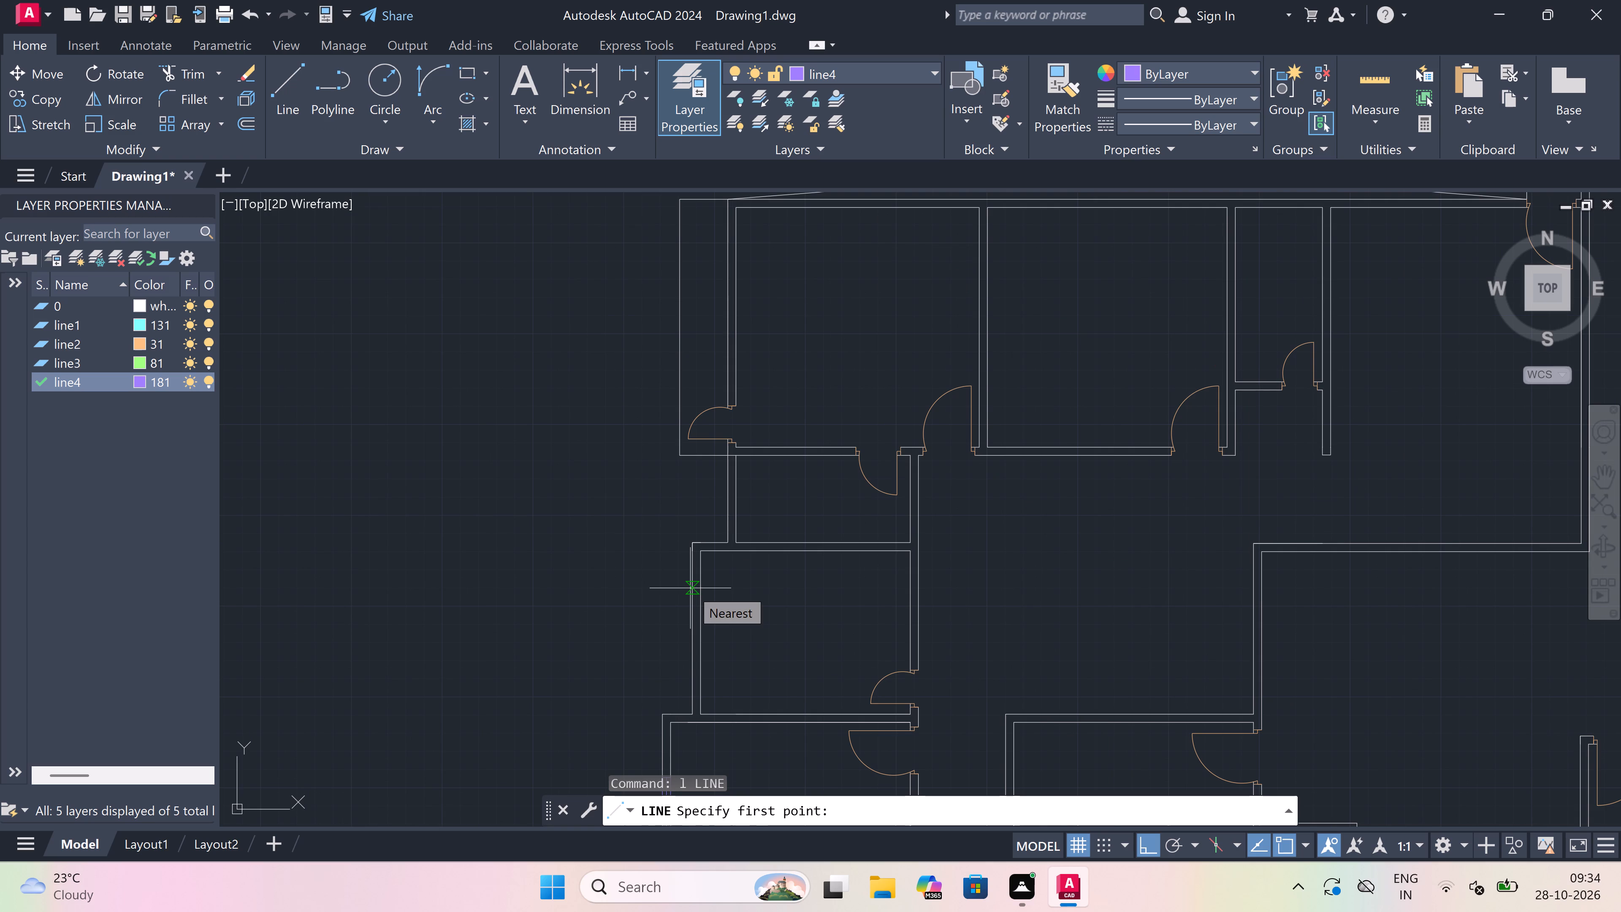
pyautogui.scroll(1, 700, 583)
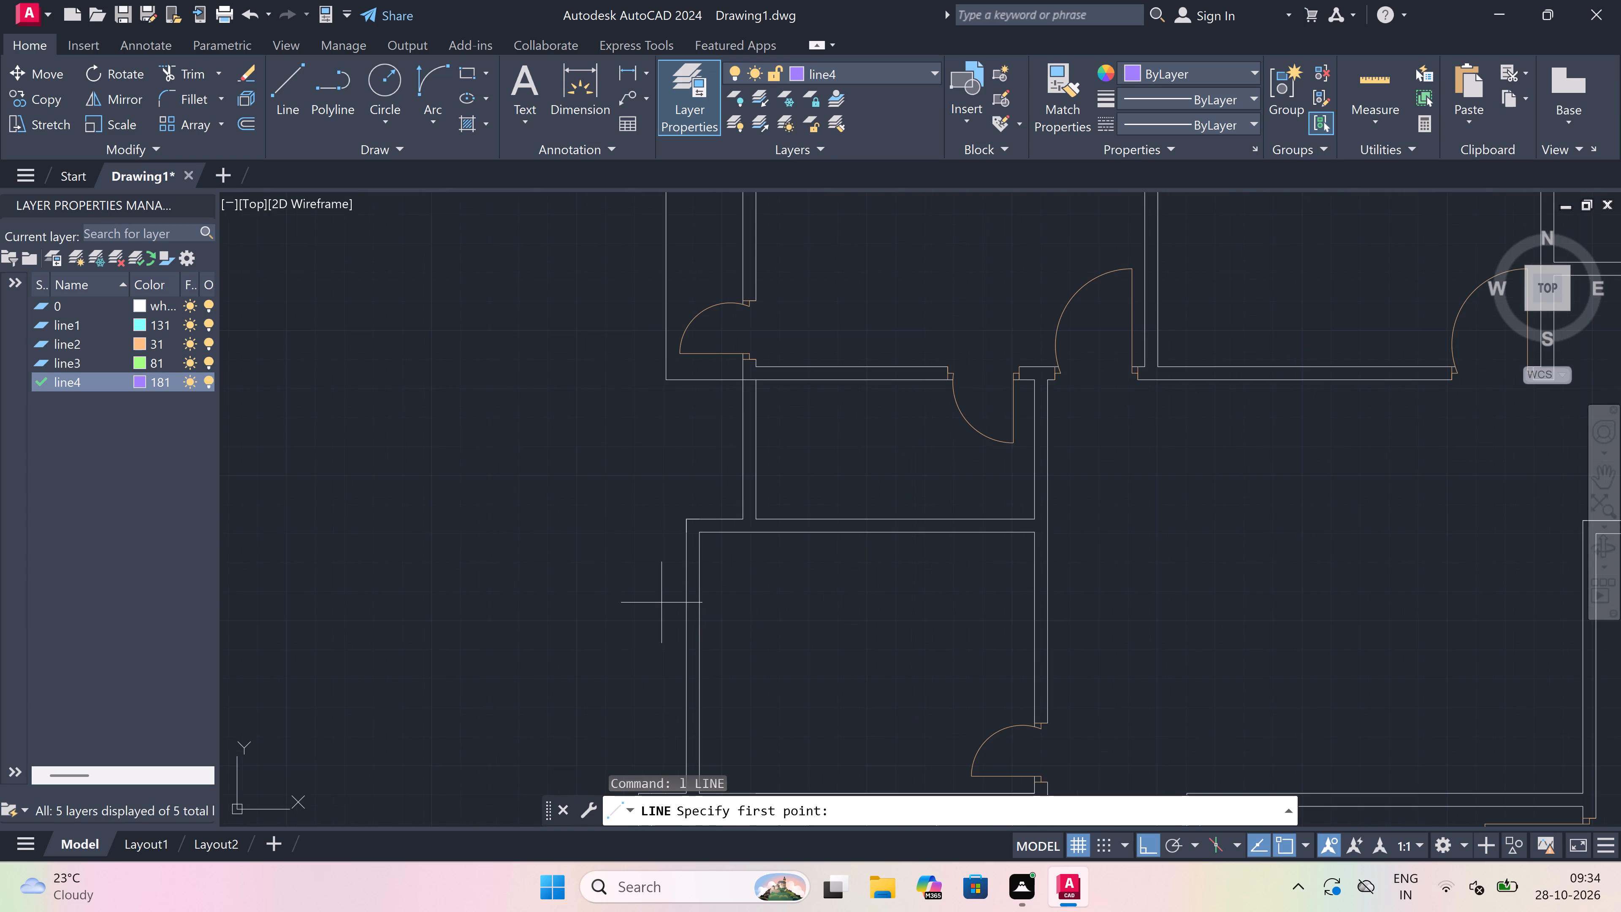
pyautogui.click(685, 600)
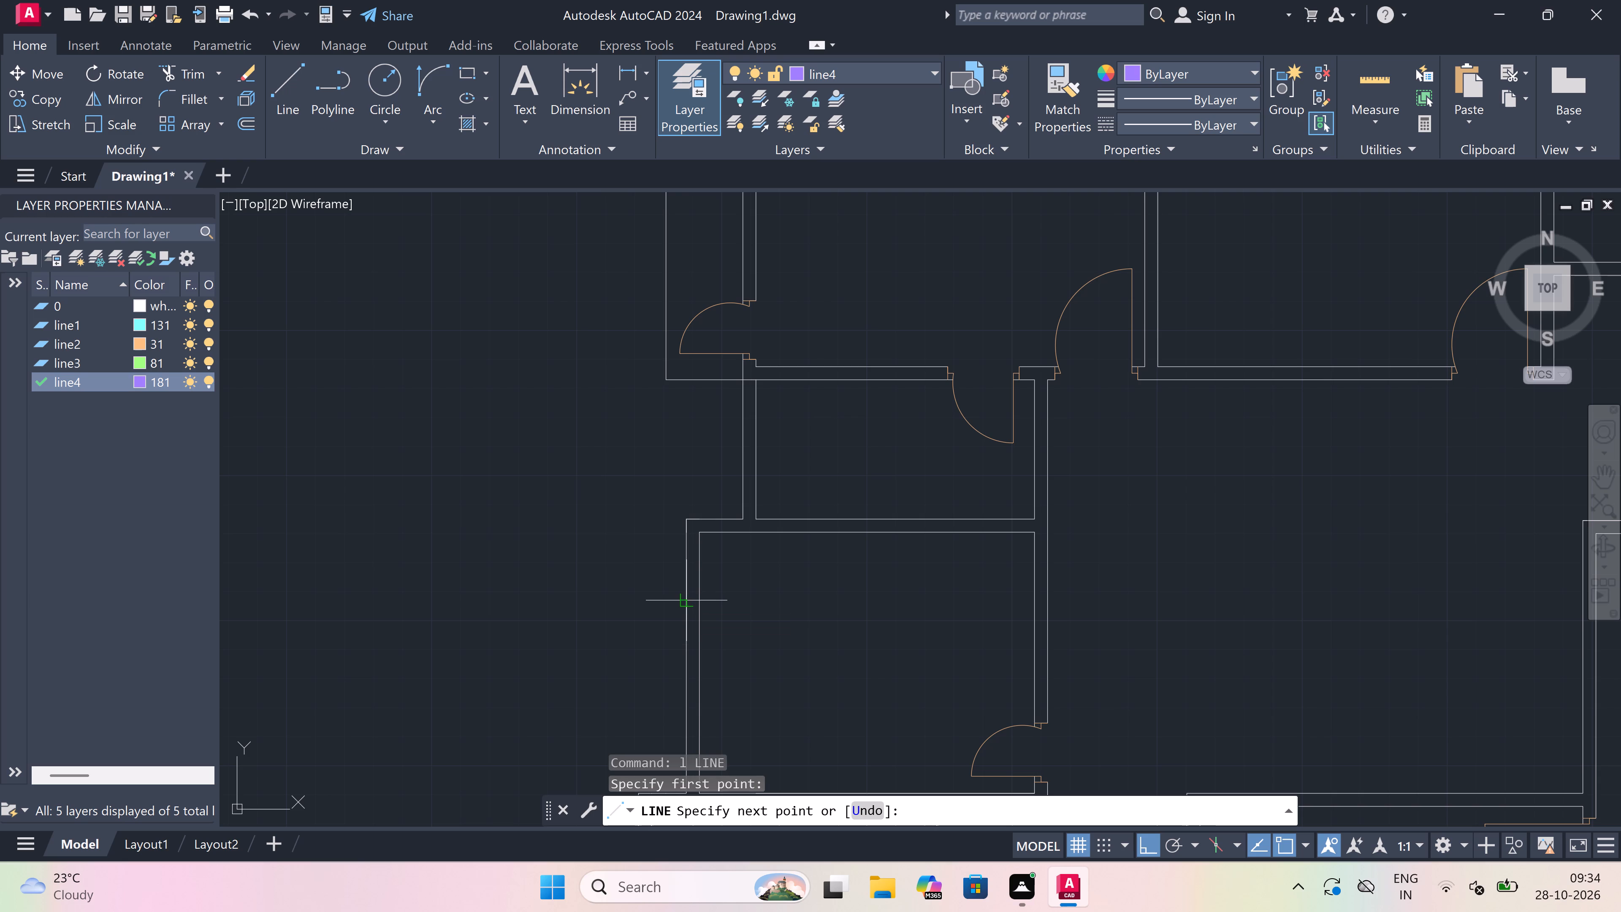
pyautogui.scroll(1, 679, 583)
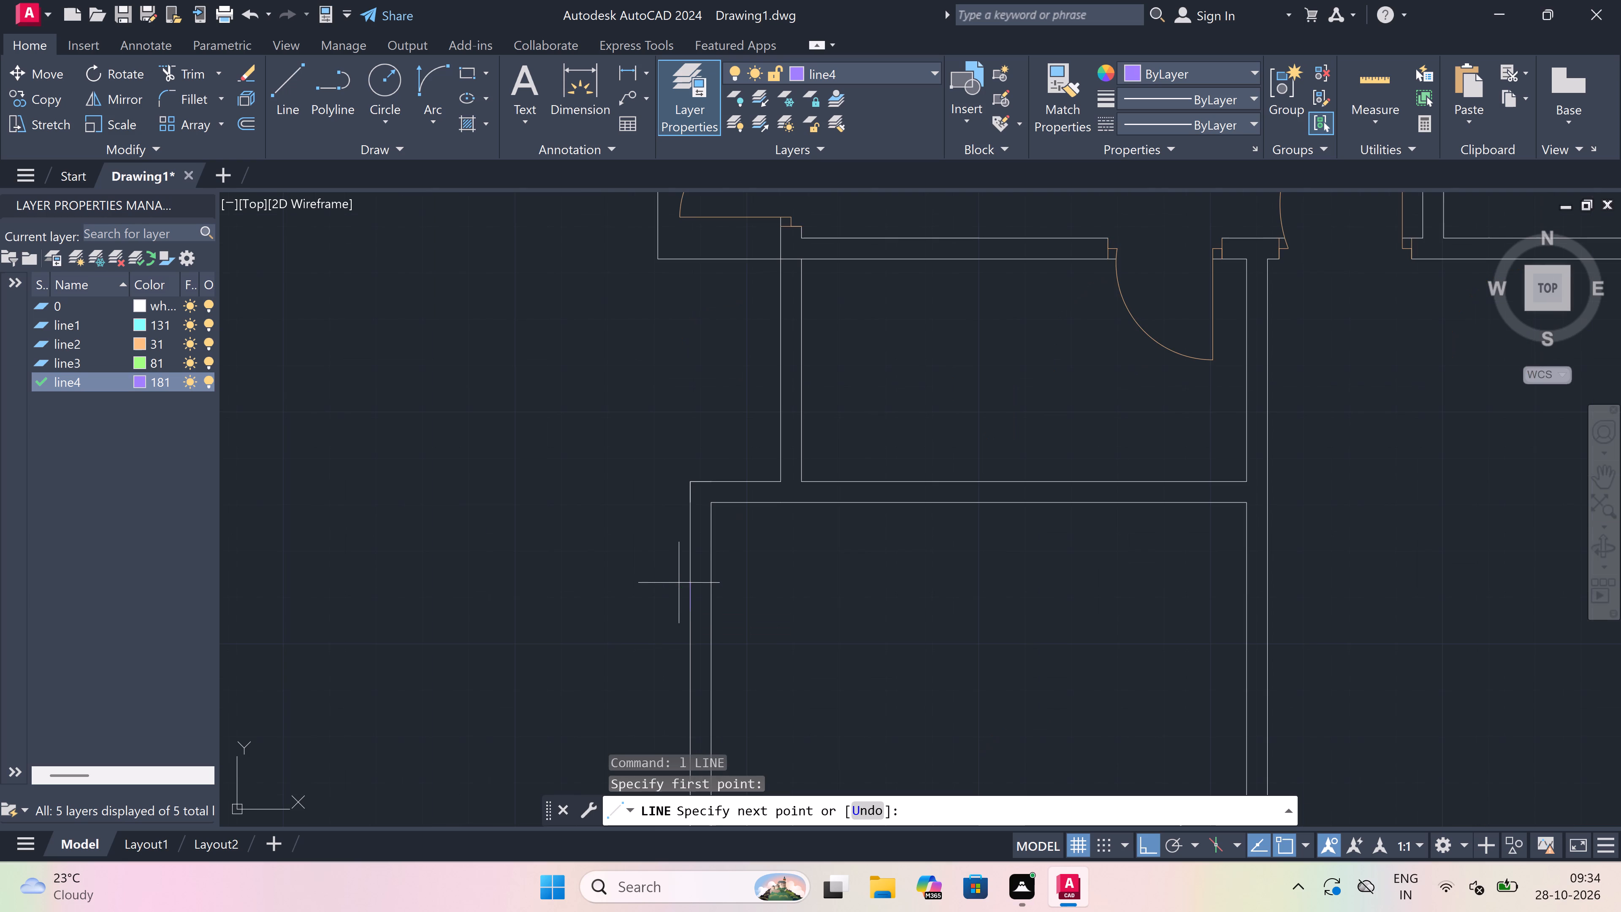
pyautogui.scroll(2, 706, 616)
pyautogui.click(715, 606)
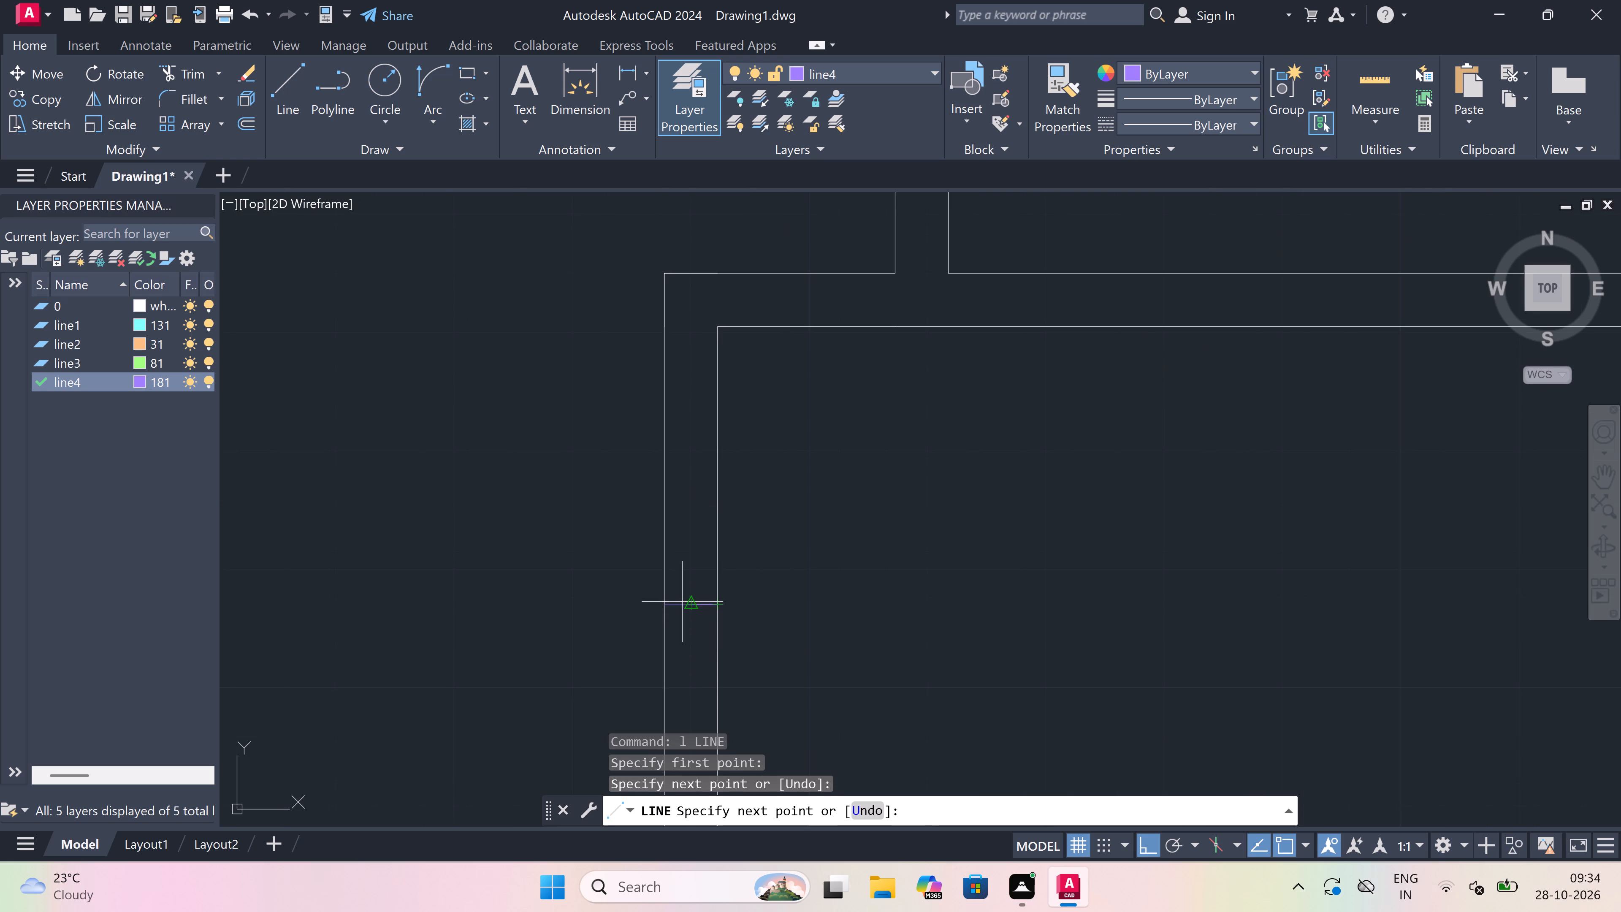
pyautogui.click(689, 604)
pyautogui.scroll(-6, 689, 604)
pyautogui.scroll(4, 690, 622)
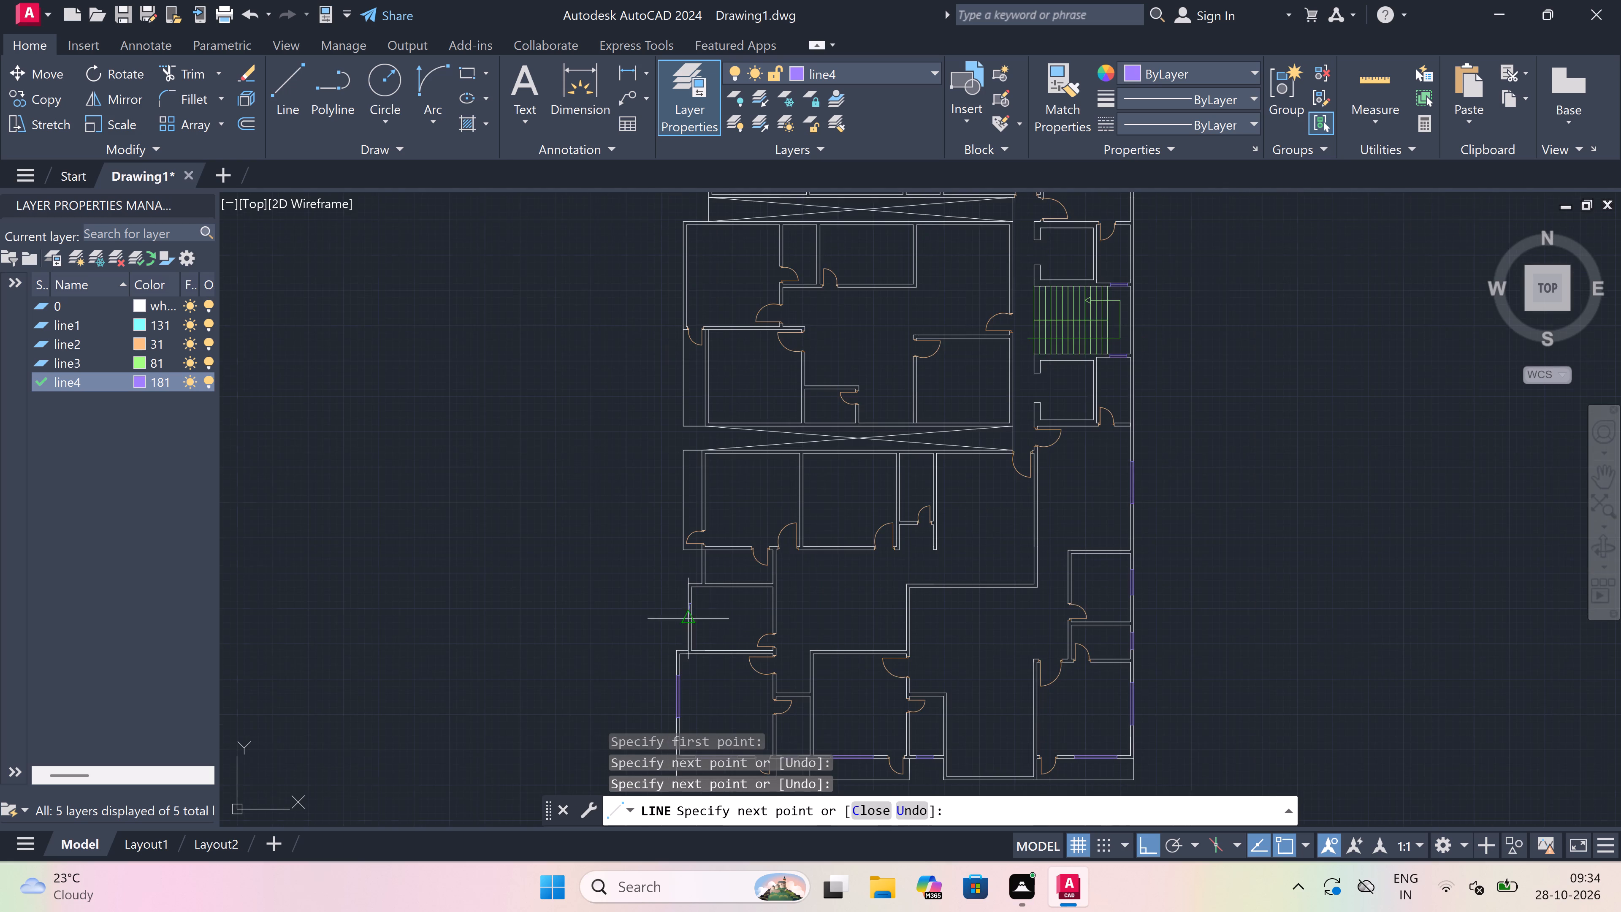
pyautogui.write("3'")
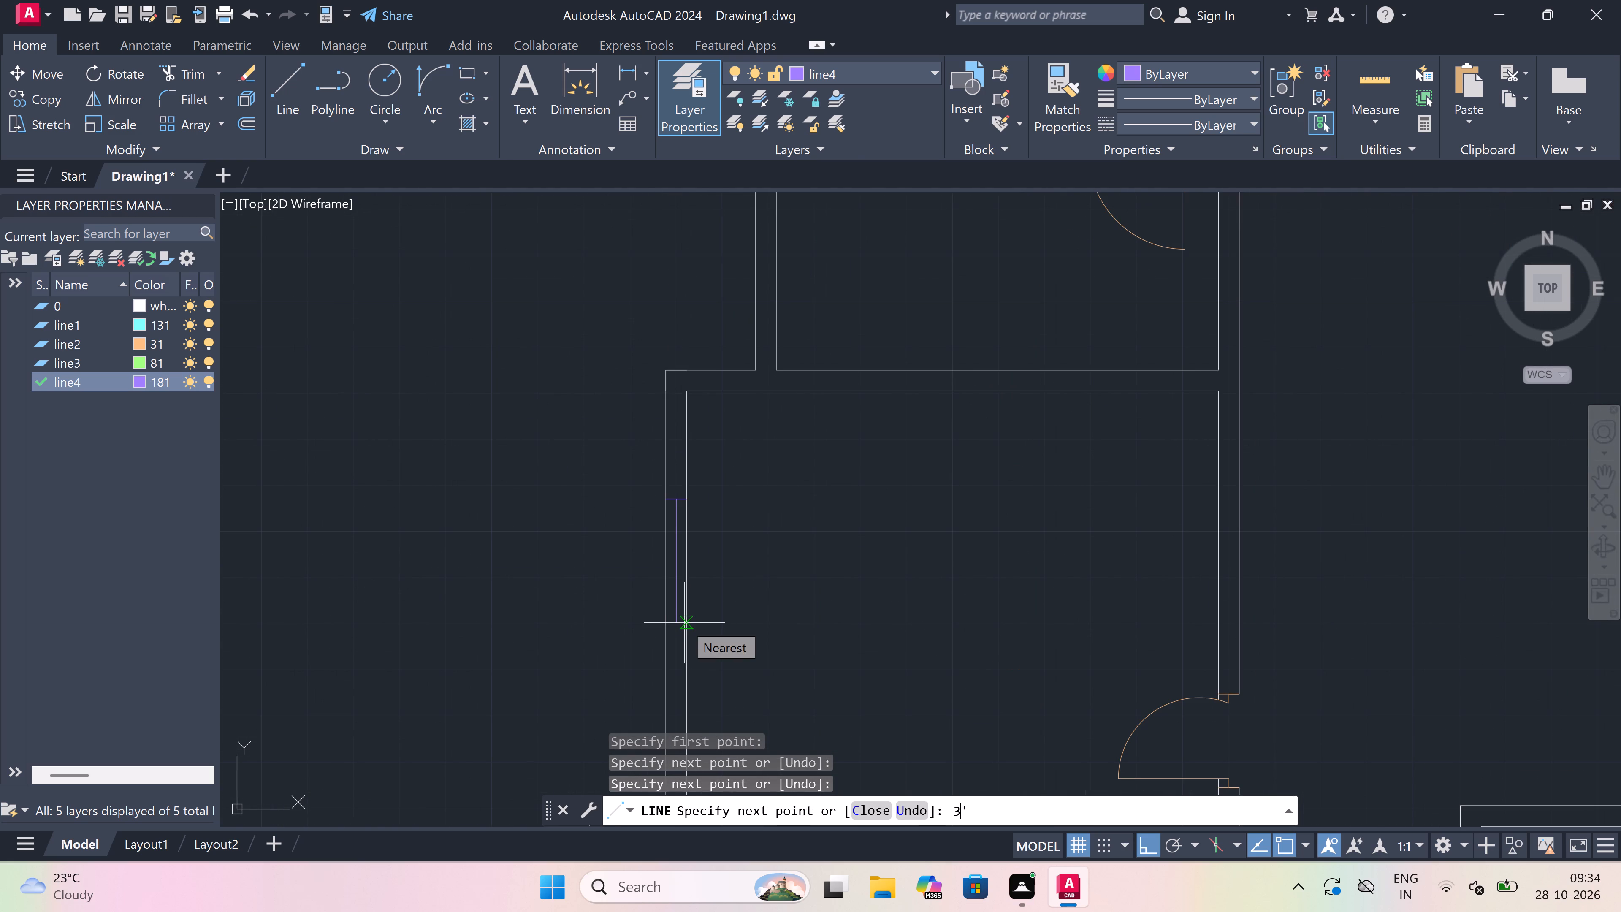
pyautogui.press('space')
pyautogui.scroll(3, 673, 670)
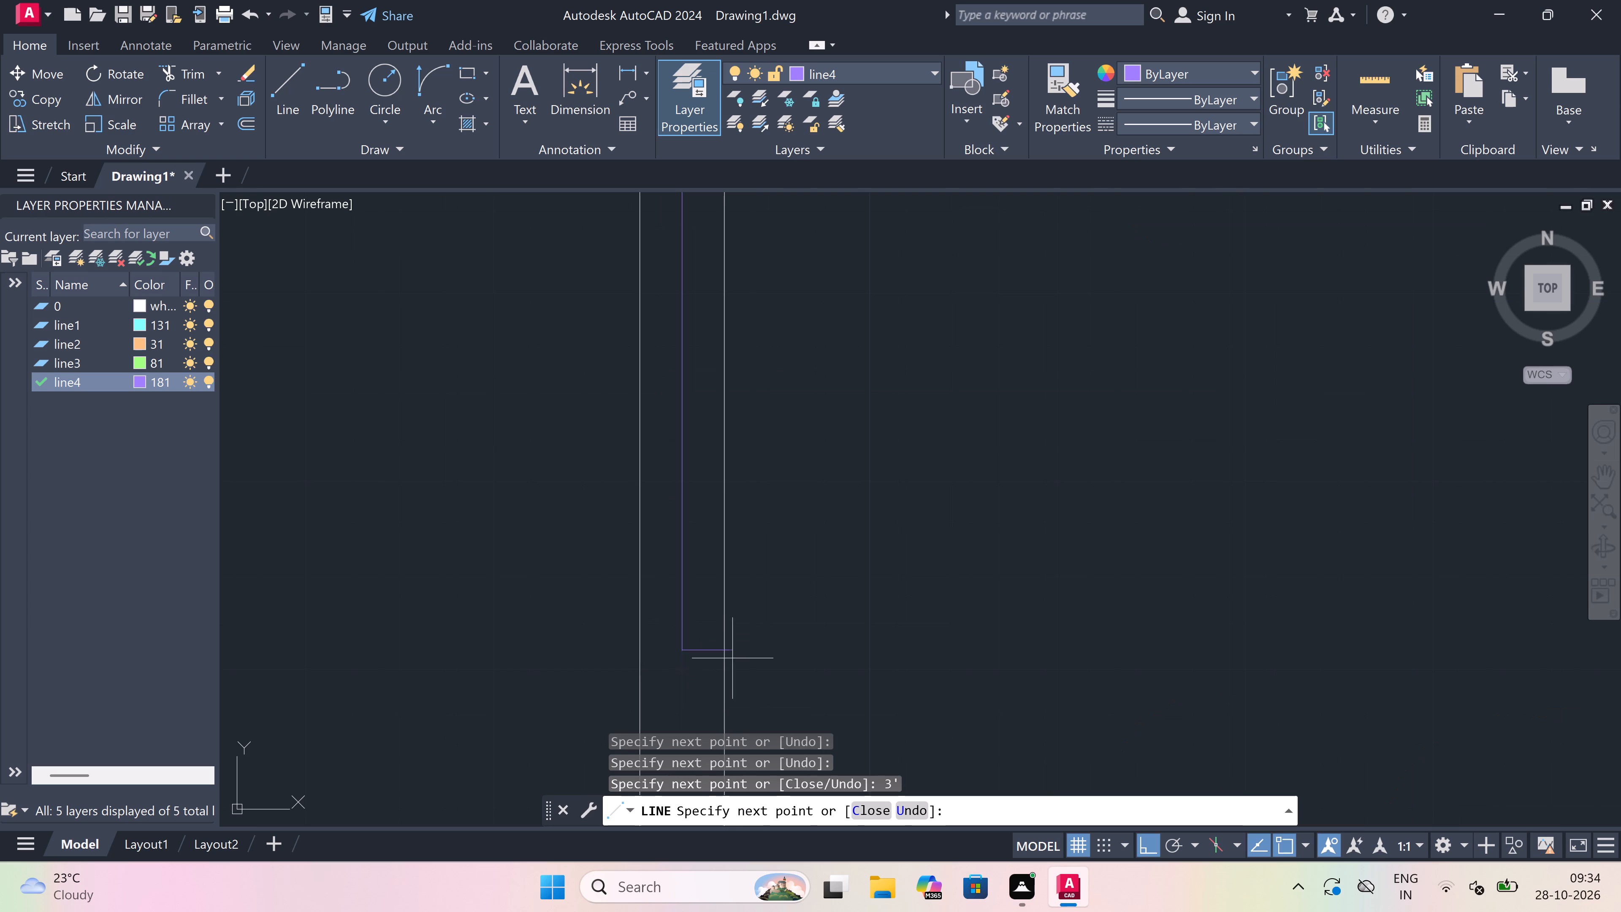
pyautogui.click(718, 651)
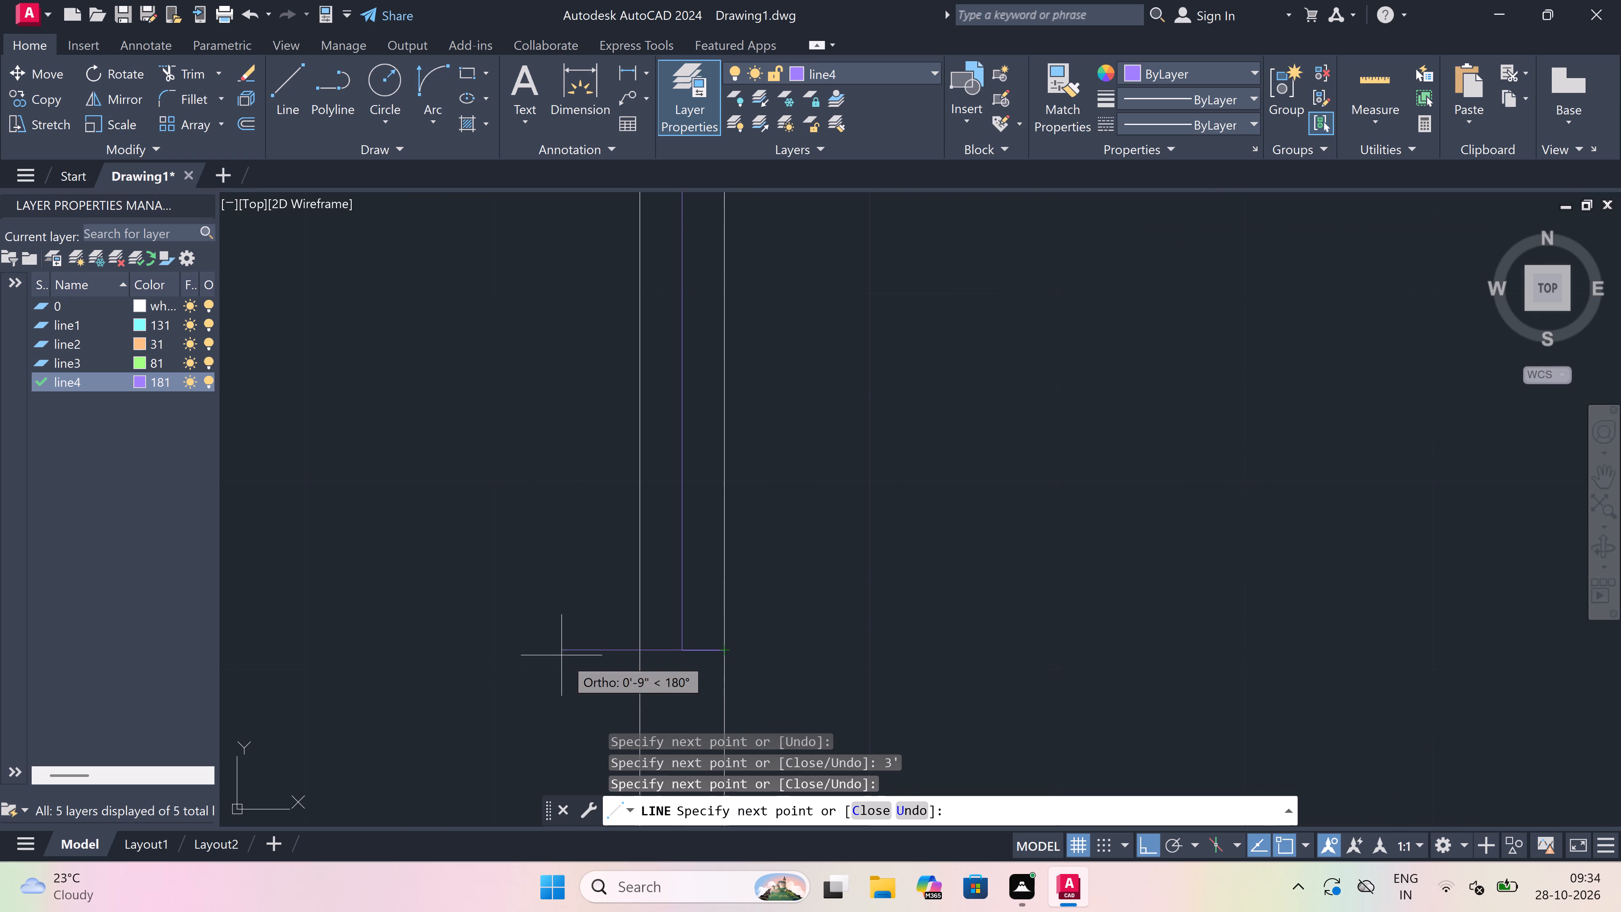
pyautogui.click(631, 650)
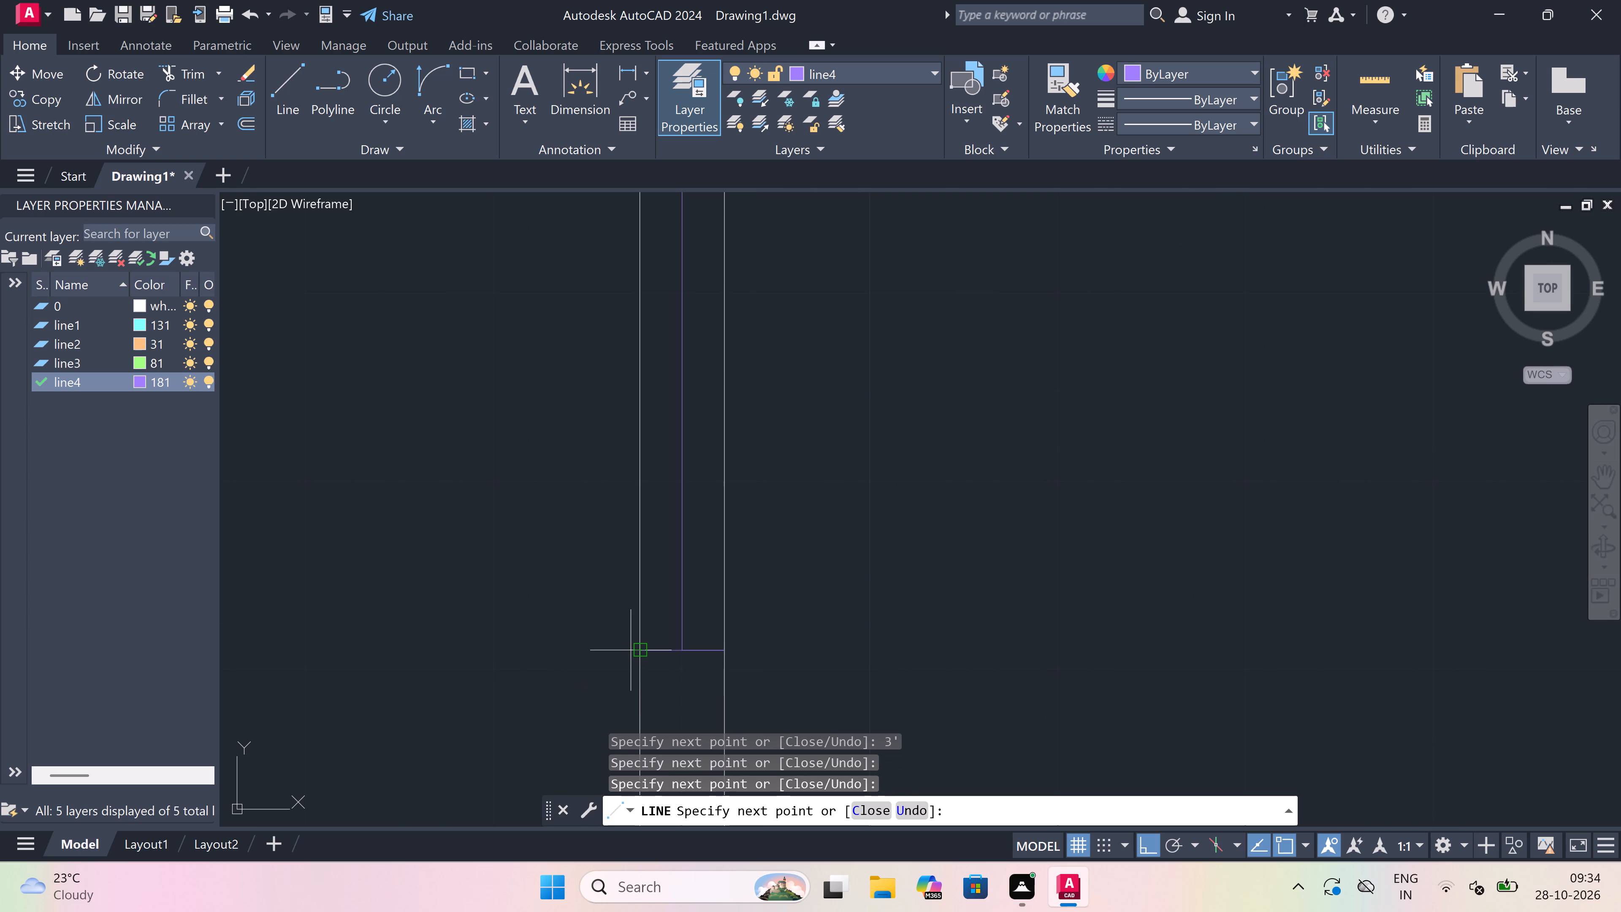
pyautogui.press('Escape')
# Trim both wall lines between the jambs of the 3' window.
pyautogui.scroll(-3, 633, 648)
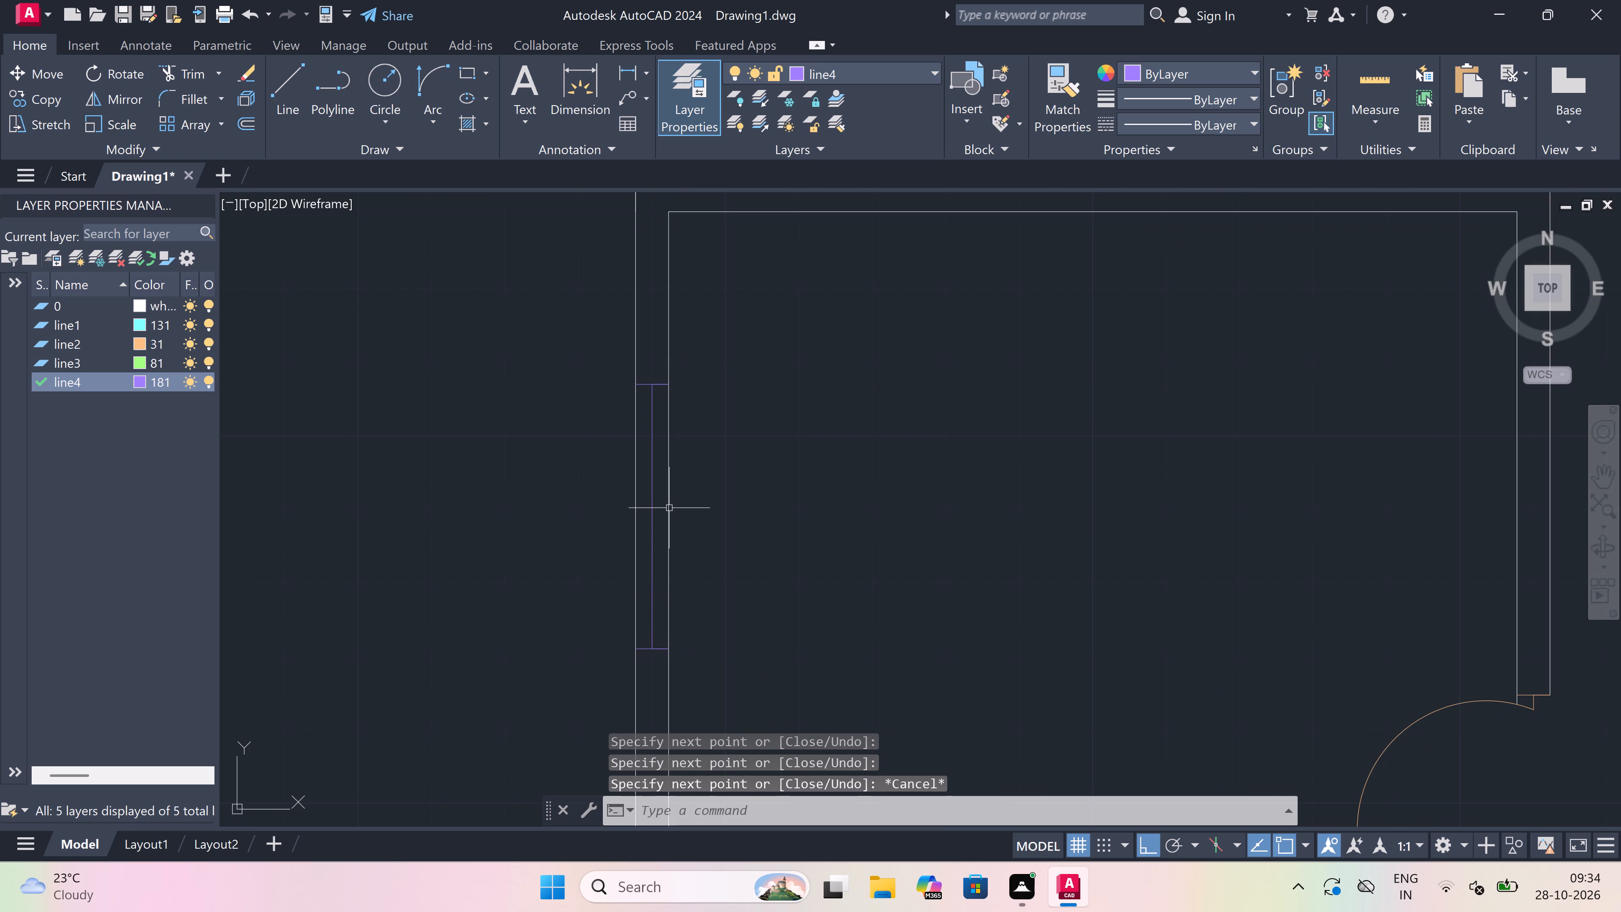
pyautogui.write('tr')
pyautogui.press('space')
pyautogui.click(669, 506)
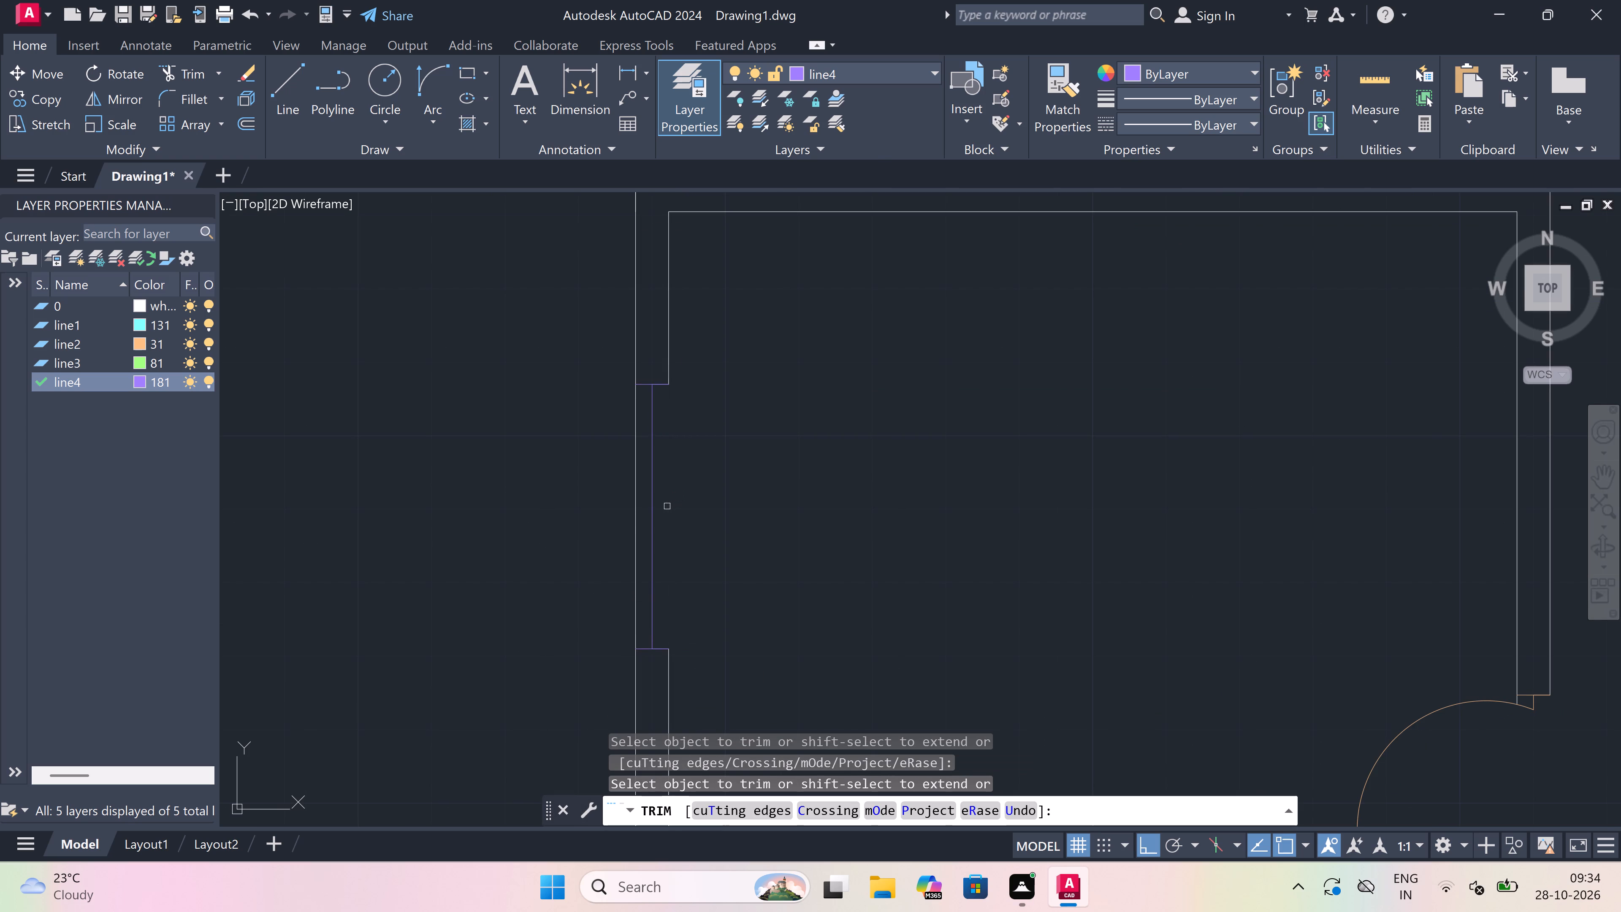
pyautogui.click(638, 524)
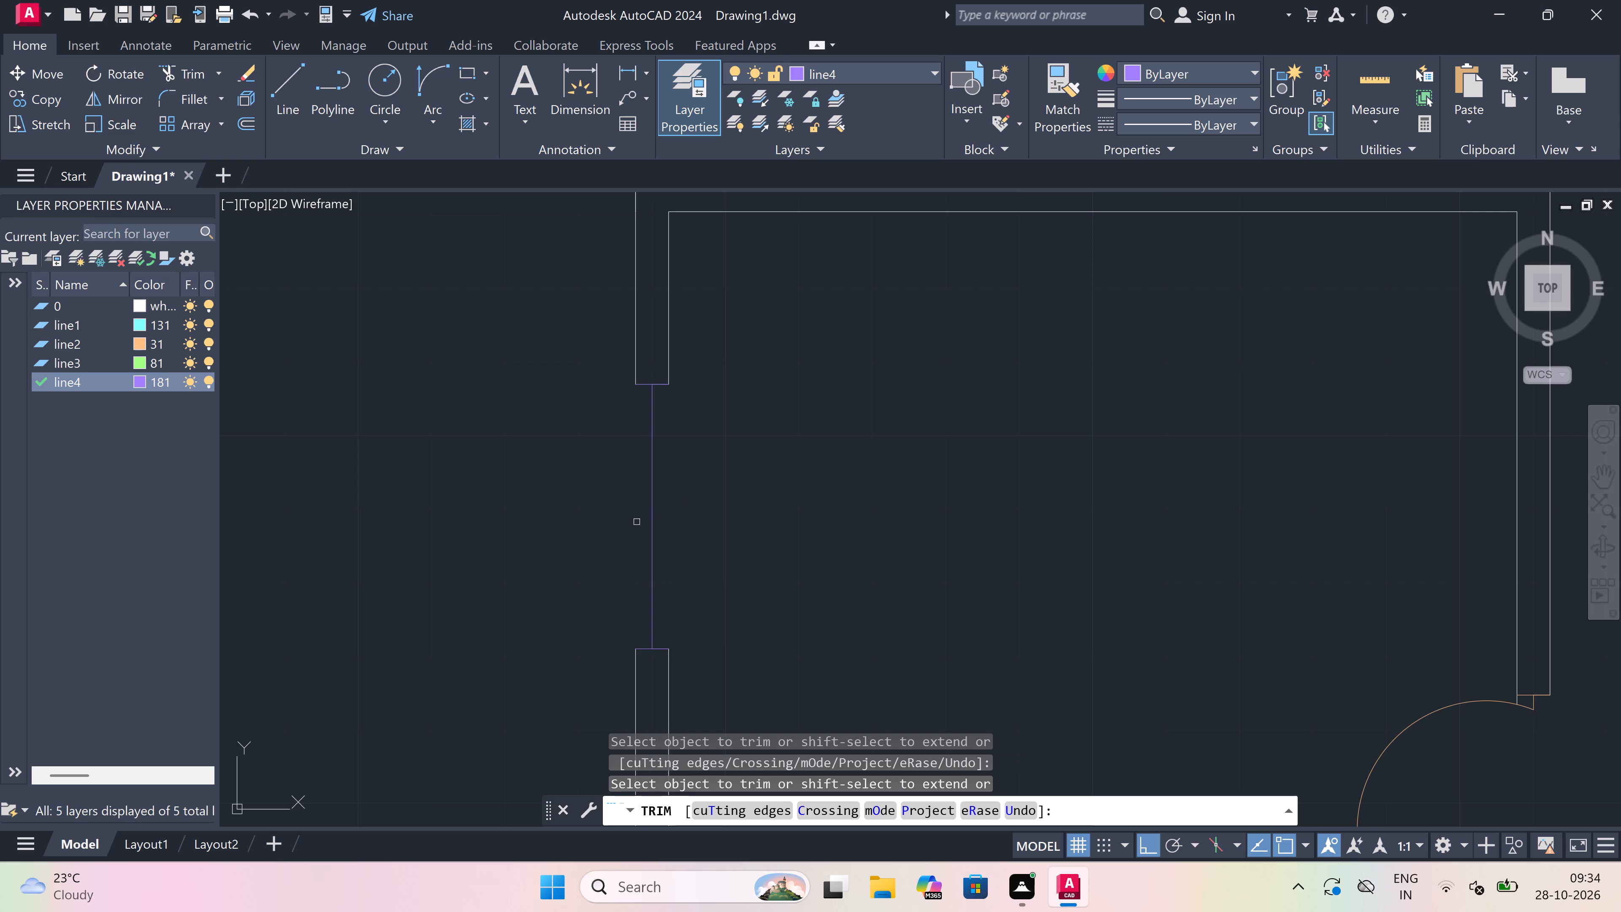
pyautogui.press('Escape')
# Draw the outer and inner face lines of the 3' window between its jambs on layer line4.
pyautogui.press('l')
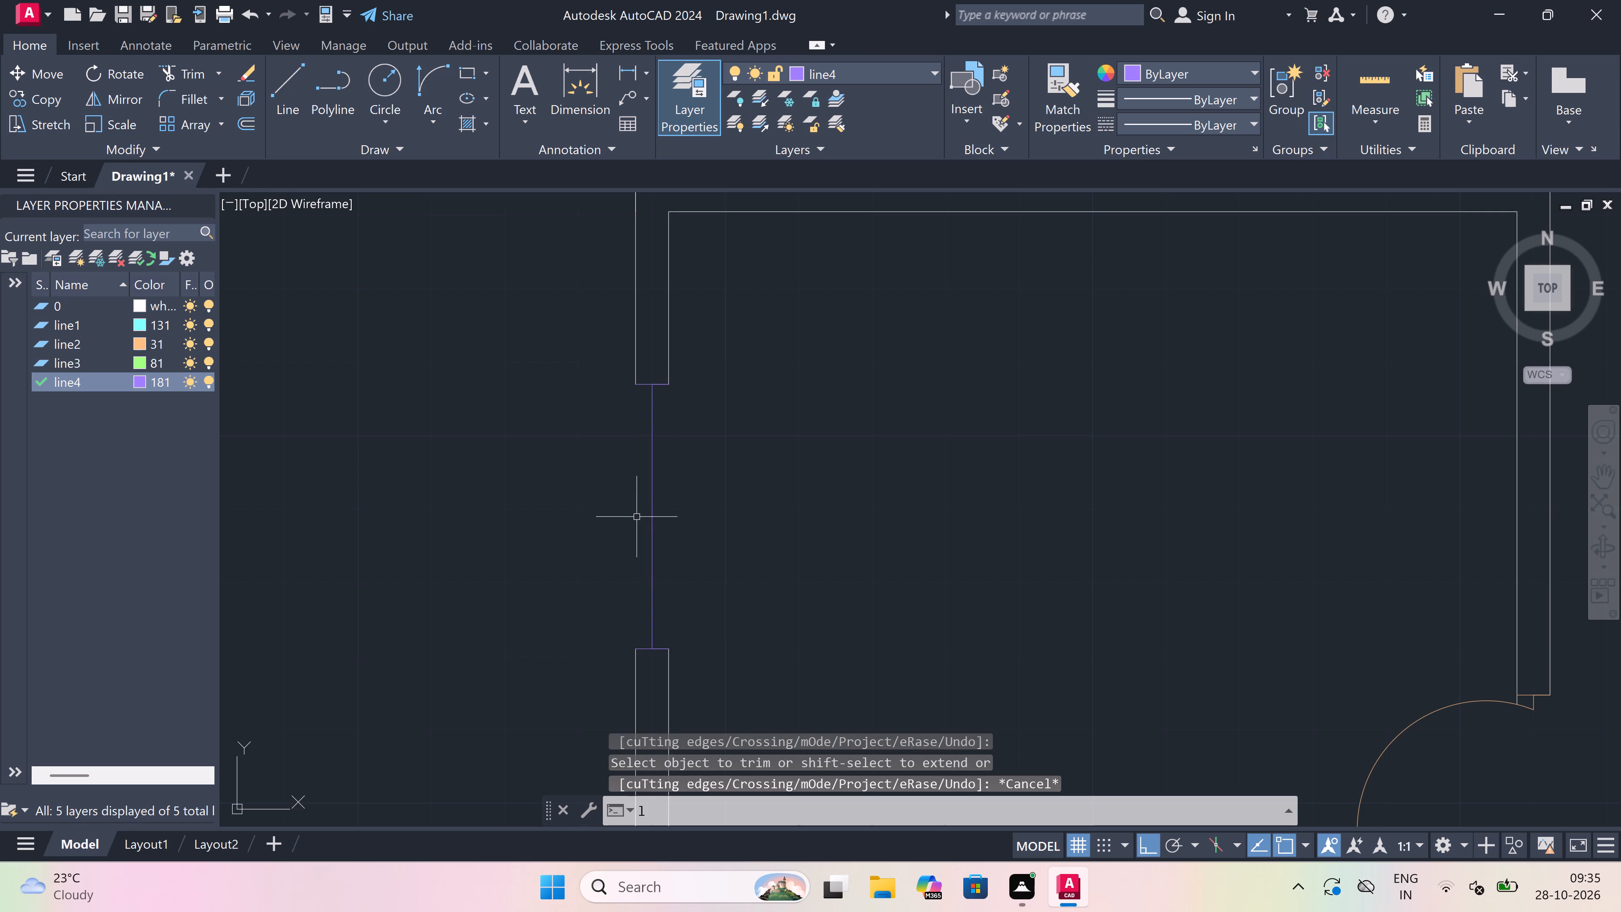
pyautogui.press('space')
pyautogui.click(633, 388)
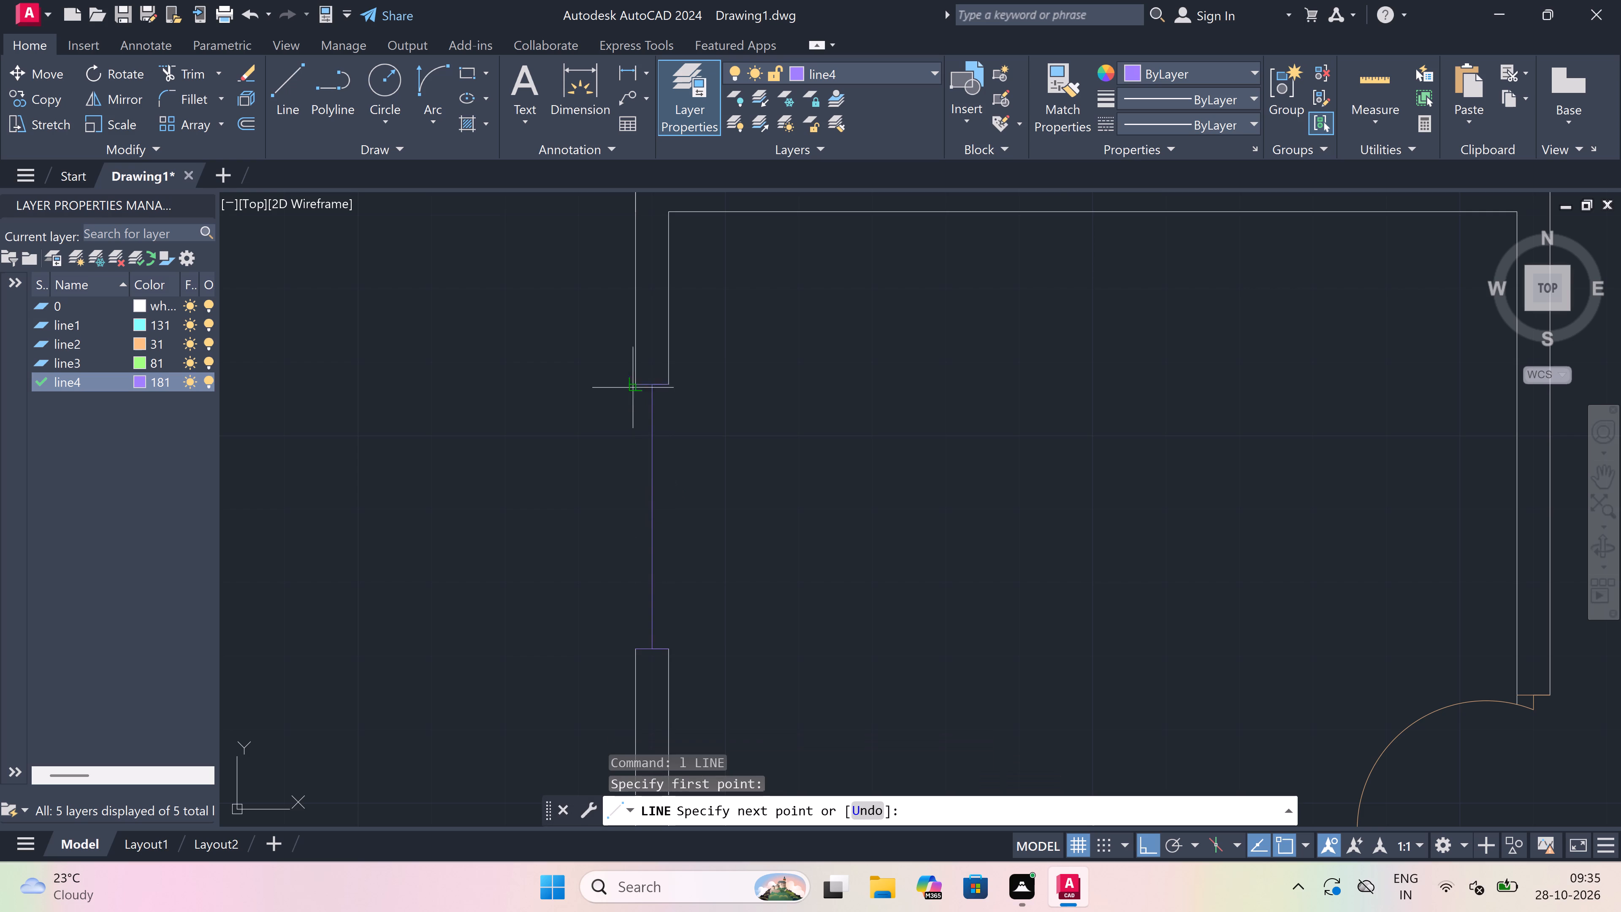
pyautogui.click(626, 648)
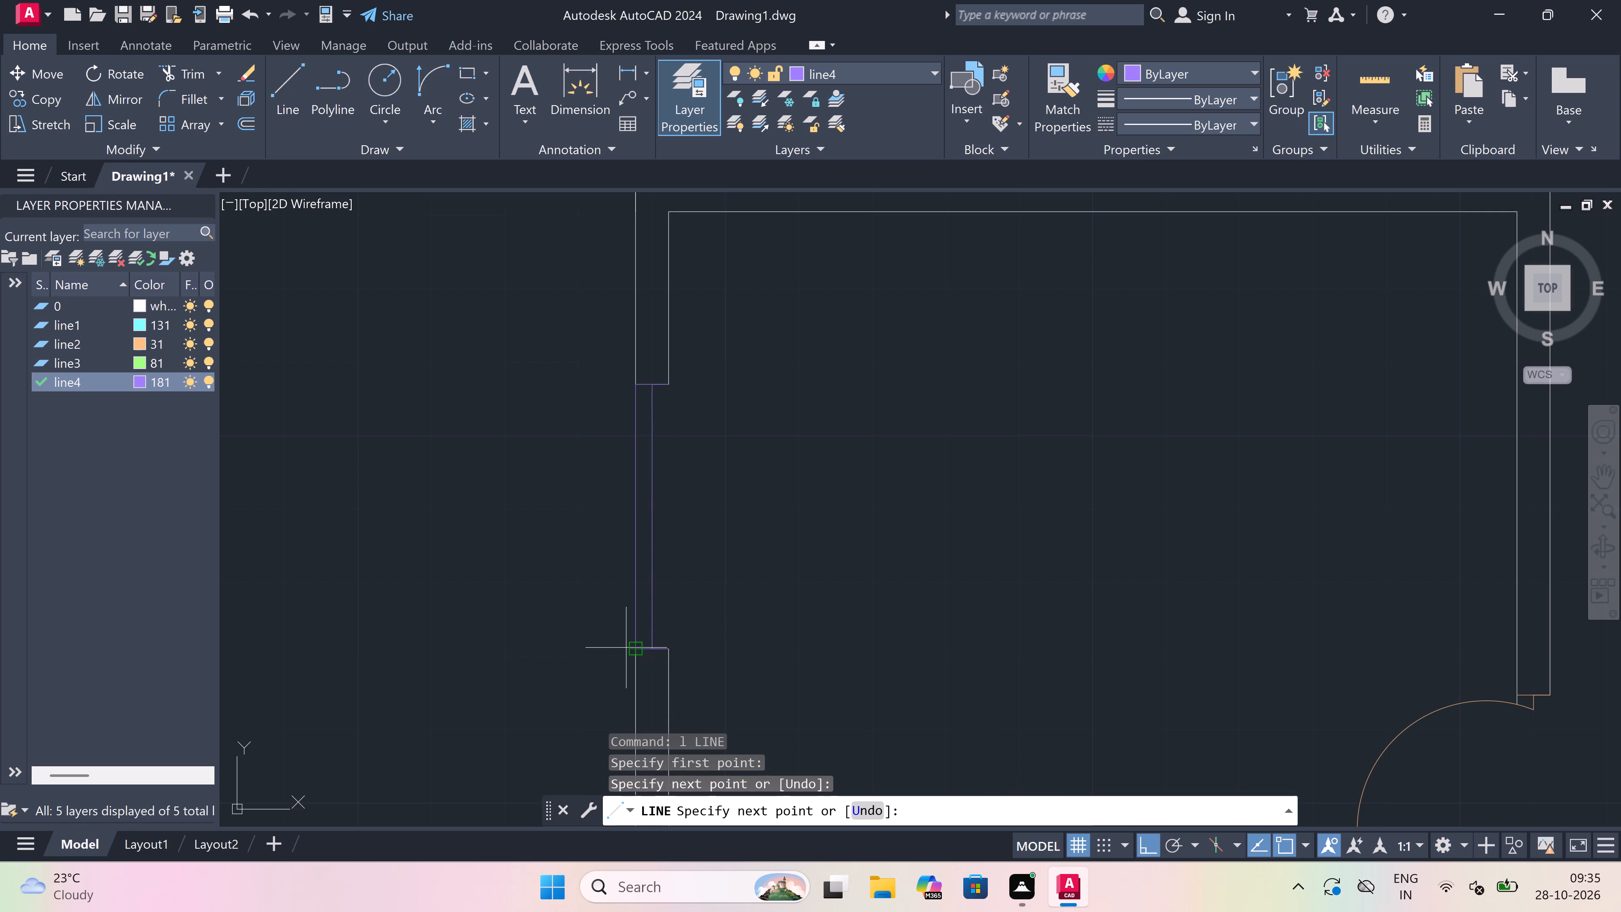
pyautogui.press('Escape')
pyautogui.press('space')
pyautogui.moveTo(670, 646); pyautogui.dragTo(671, 628)
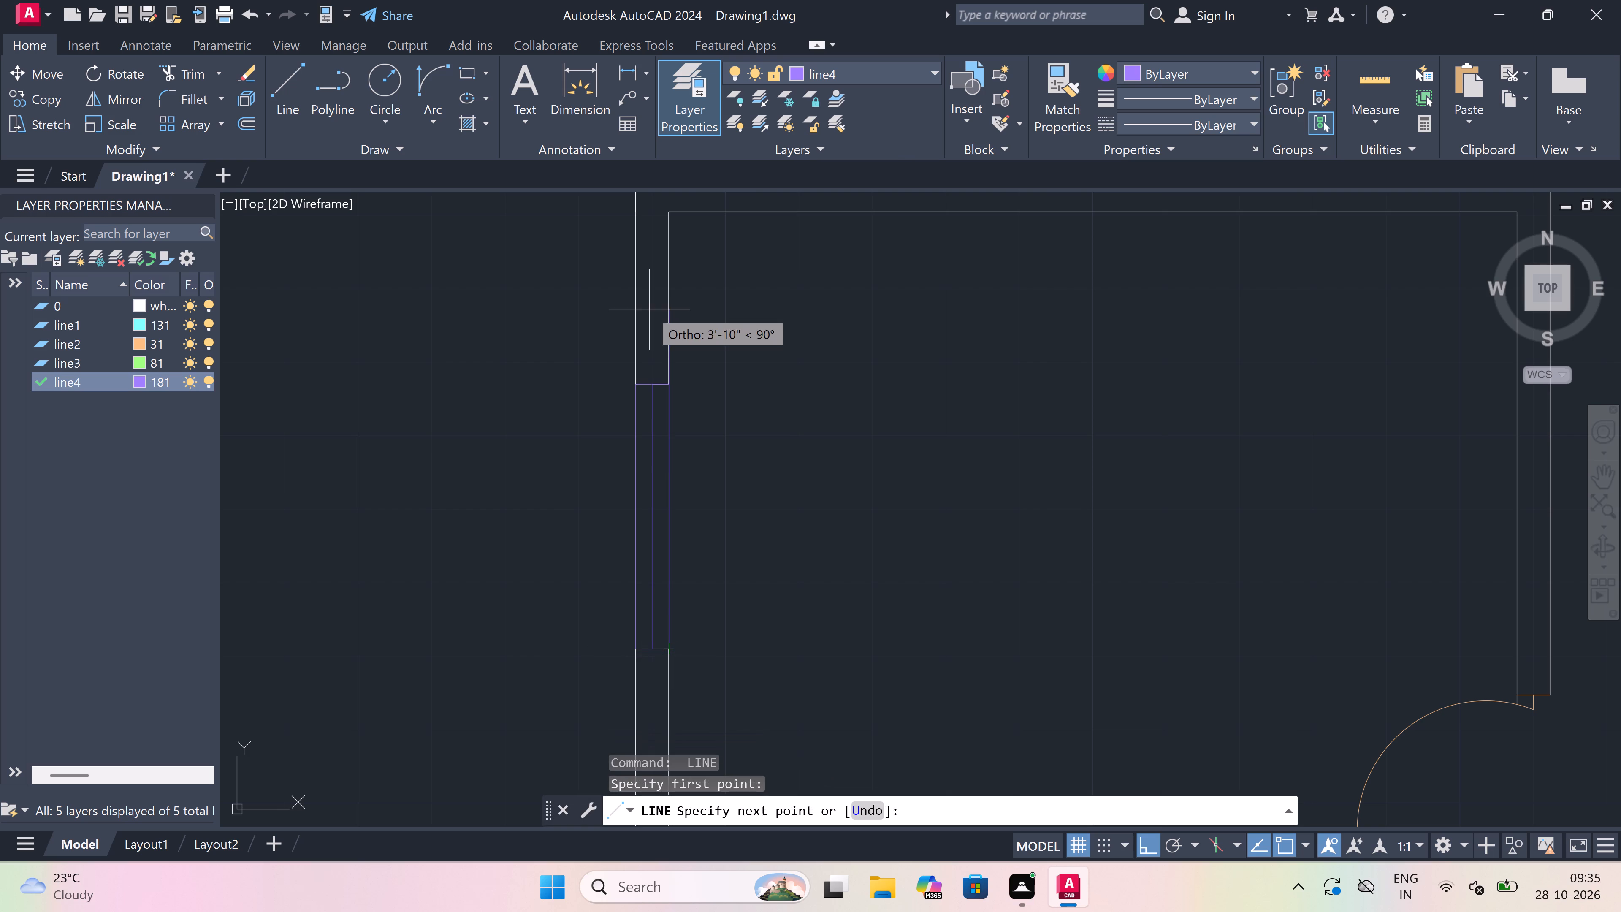
pyautogui.click(673, 380)
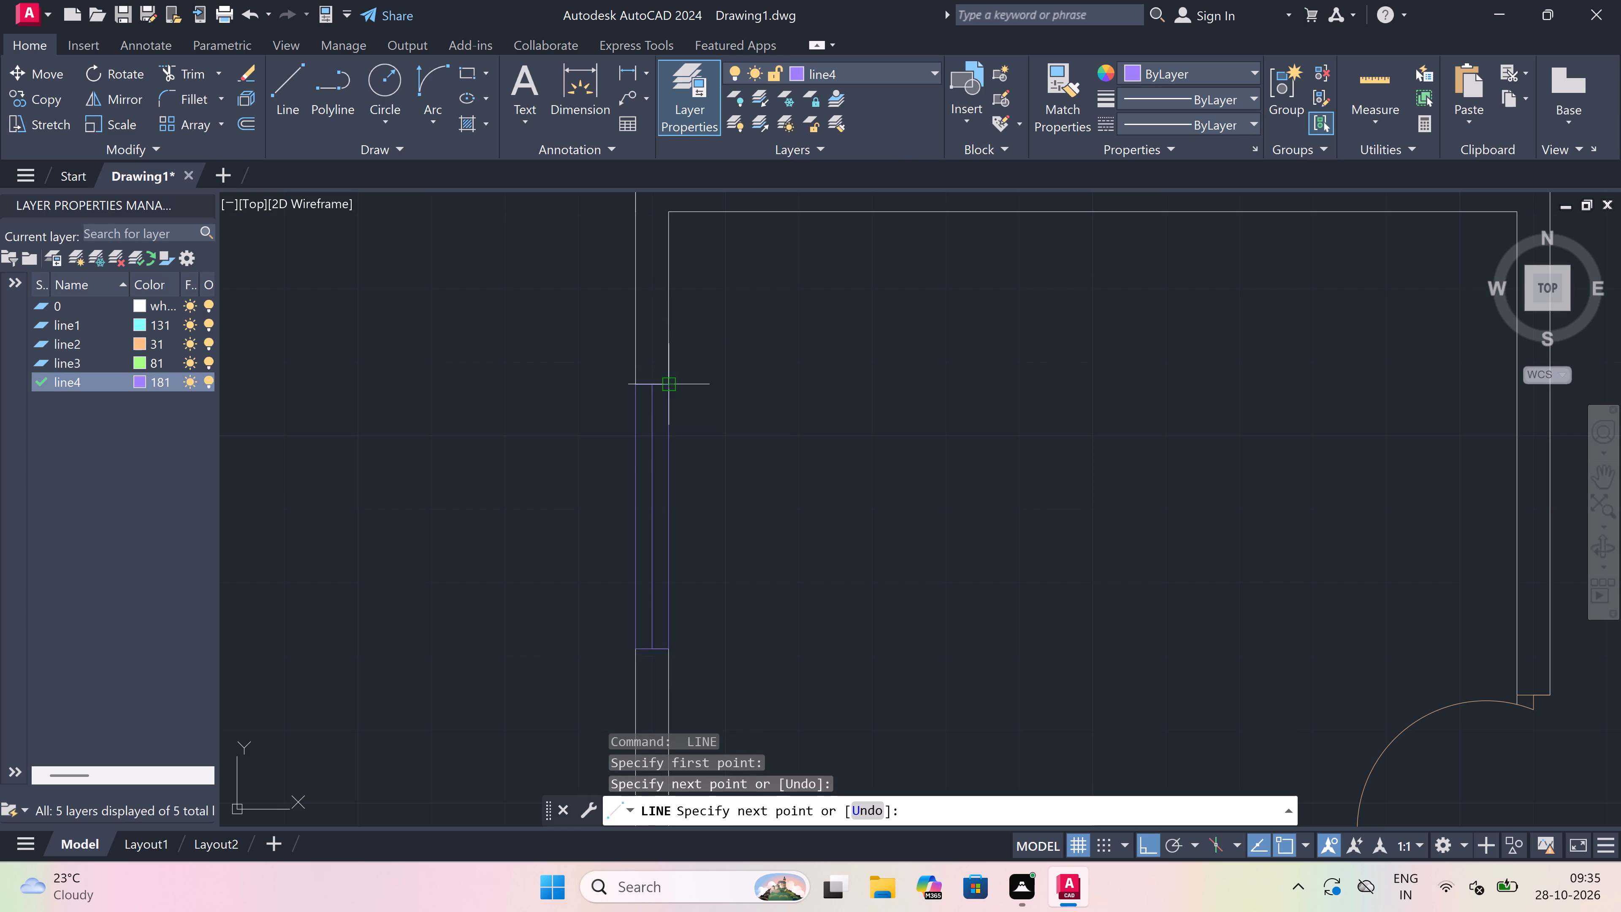
pyautogui.press('Escape')
# Draw a 2' window centre line with jamb lines at both ends in the west wall of the small room directly north.
pyautogui.scroll(-4, 623, 459)
pyautogui.scroll(-2, 628, 381)
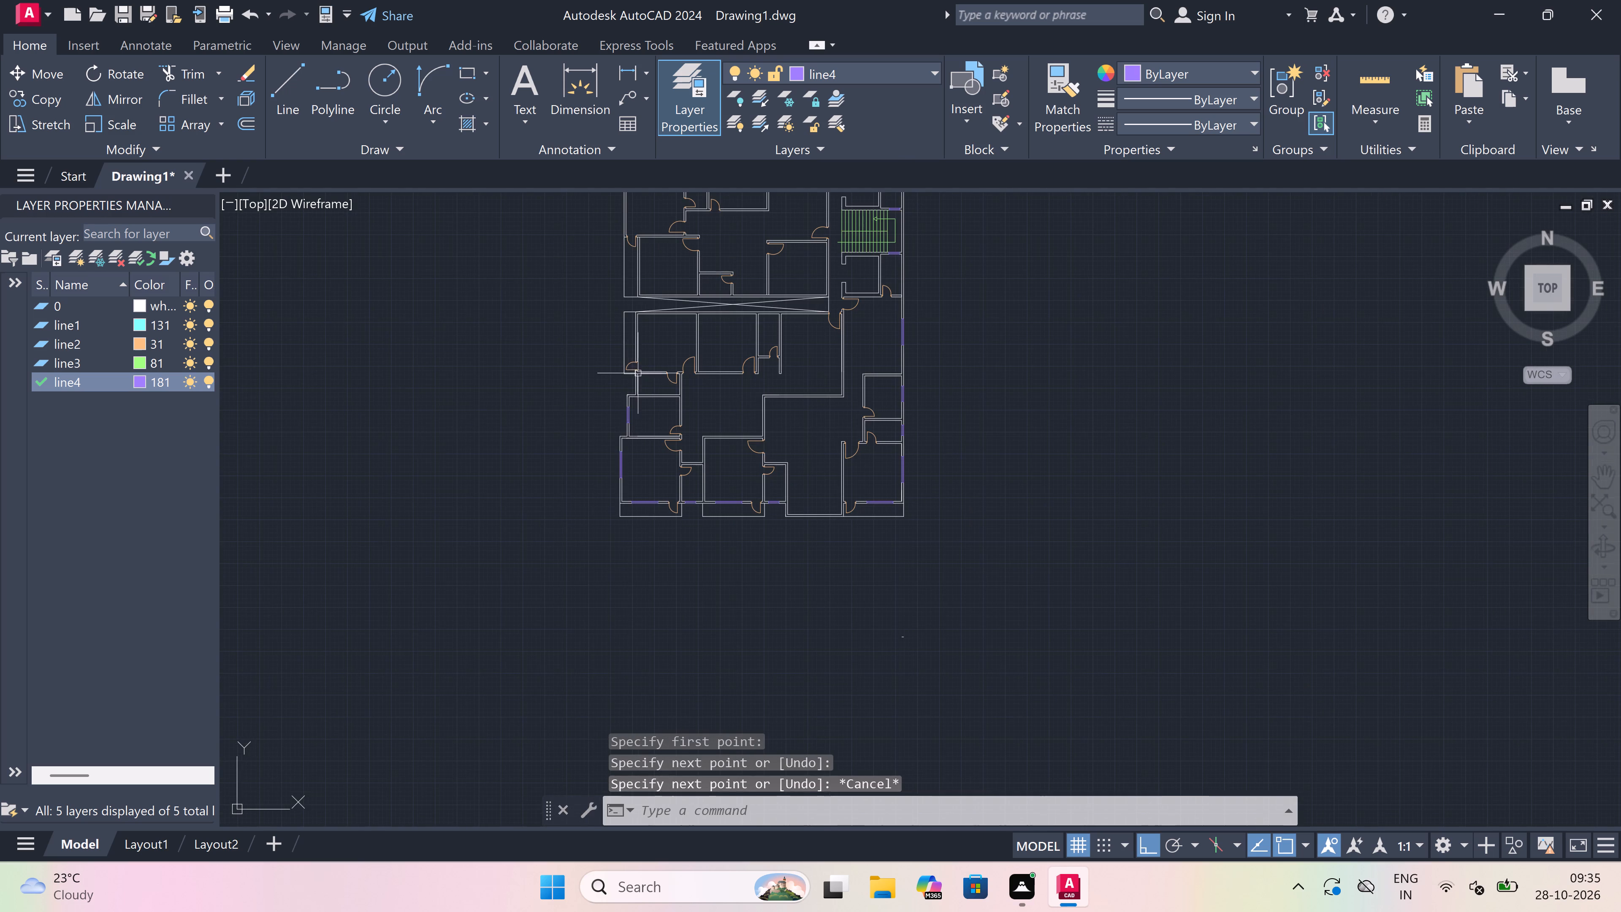
pyautogui.scroll(3, 644, 368)
pyautogui.scroll(3, 607, 393)
pyautogui.press('space')
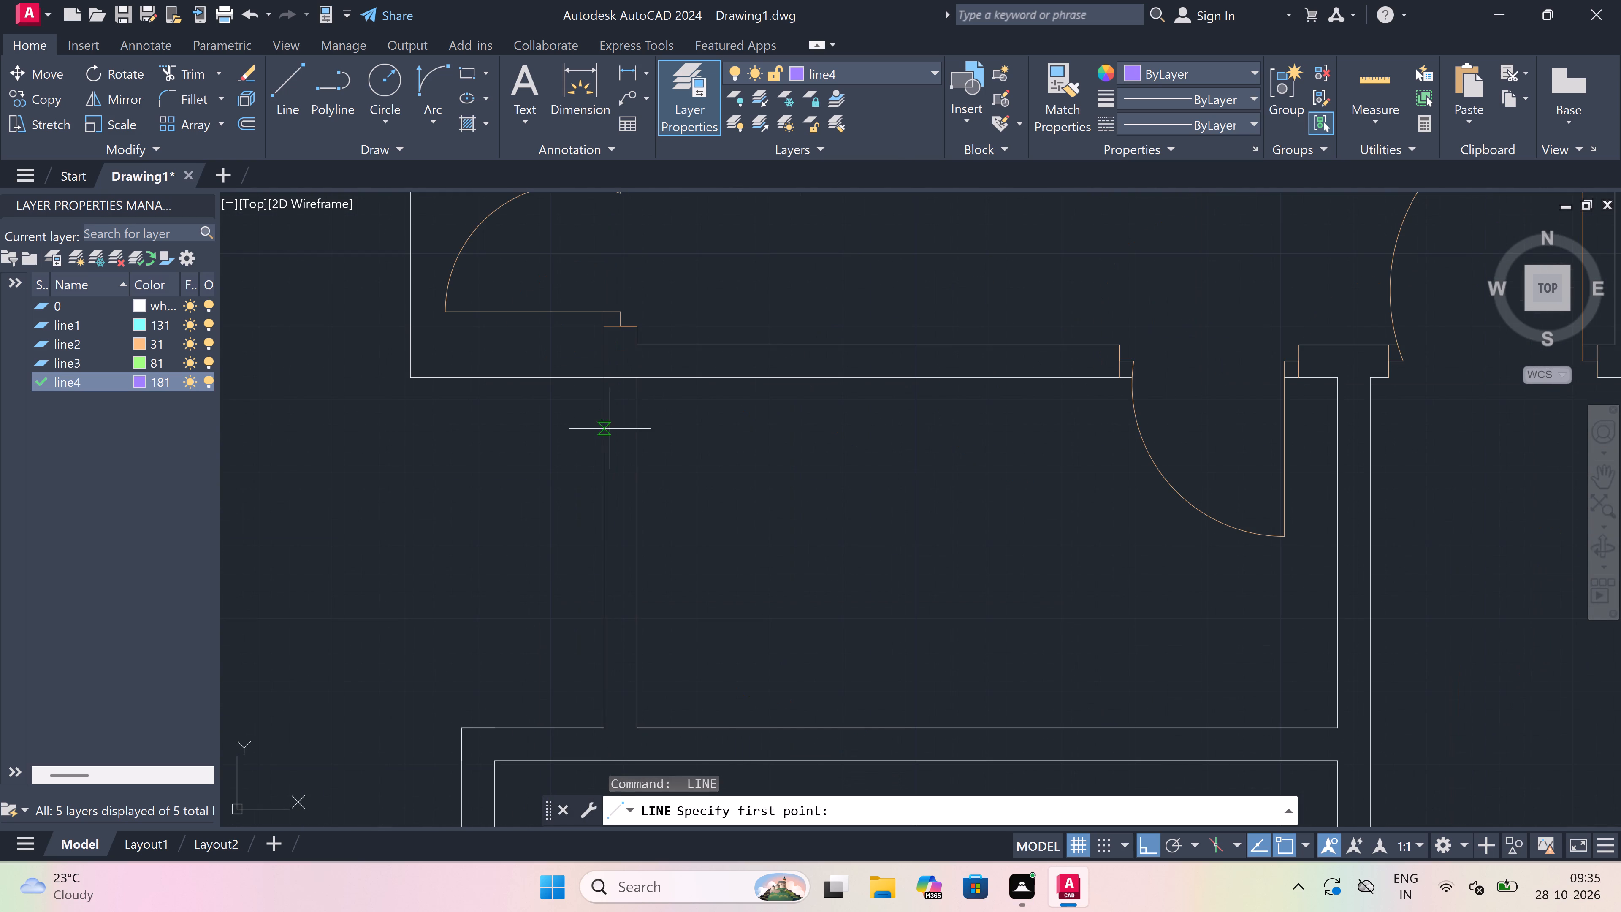
pyautogui.click(602, 444)
pyautogui.click(629, 445)
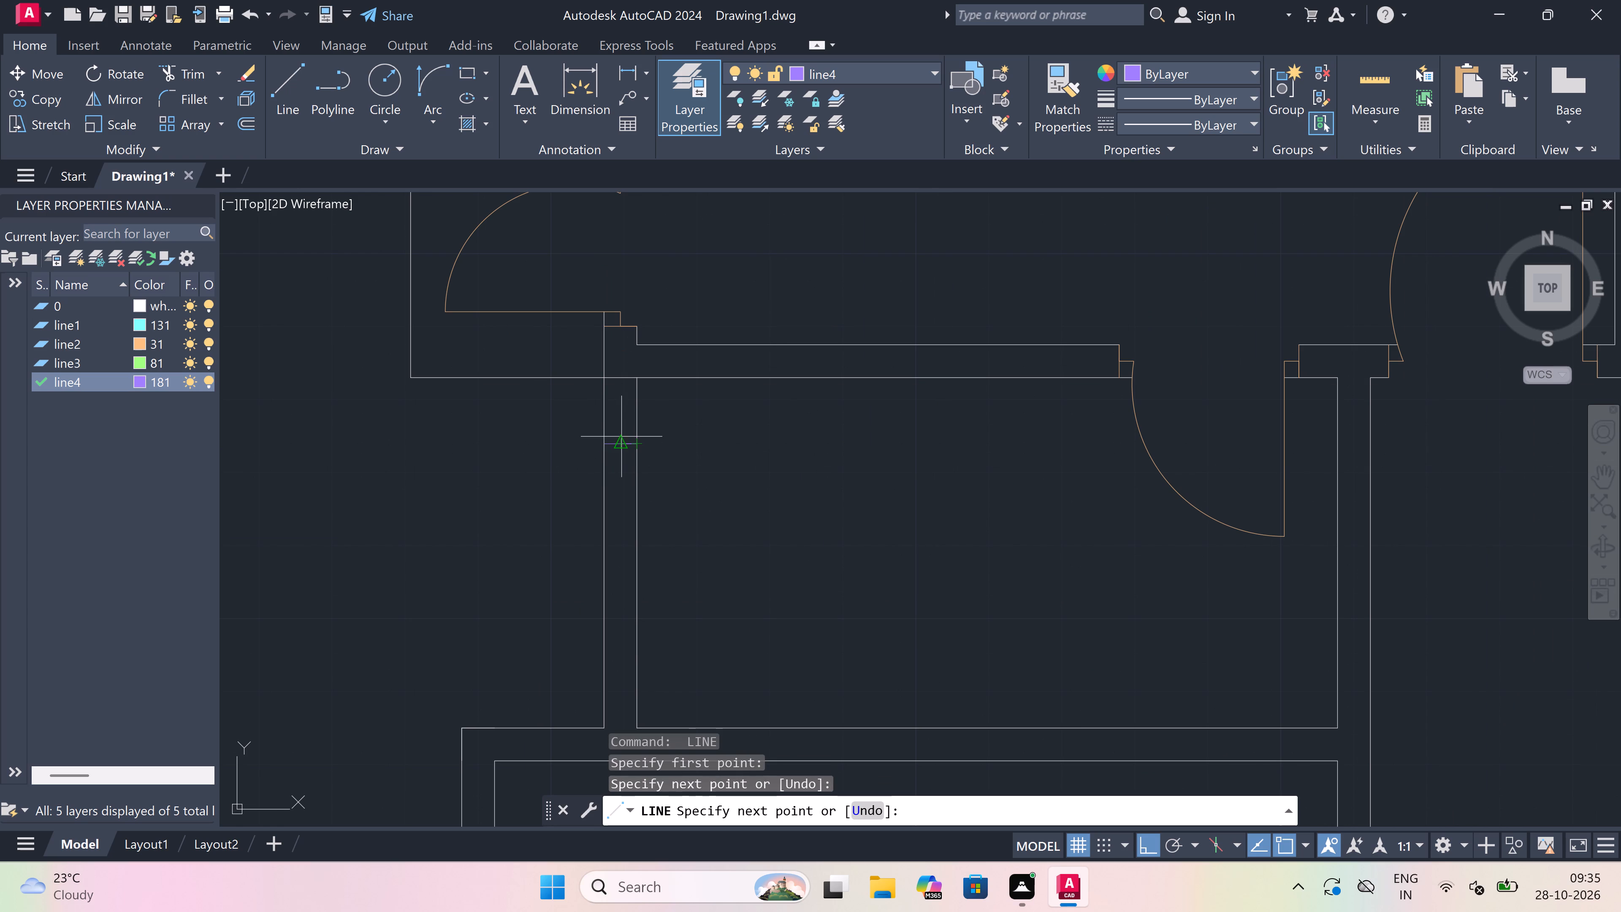
pyautogui.moveTo(621, 437); pyautogui.dragTo(621, 444)
pyautogui.write("2'")
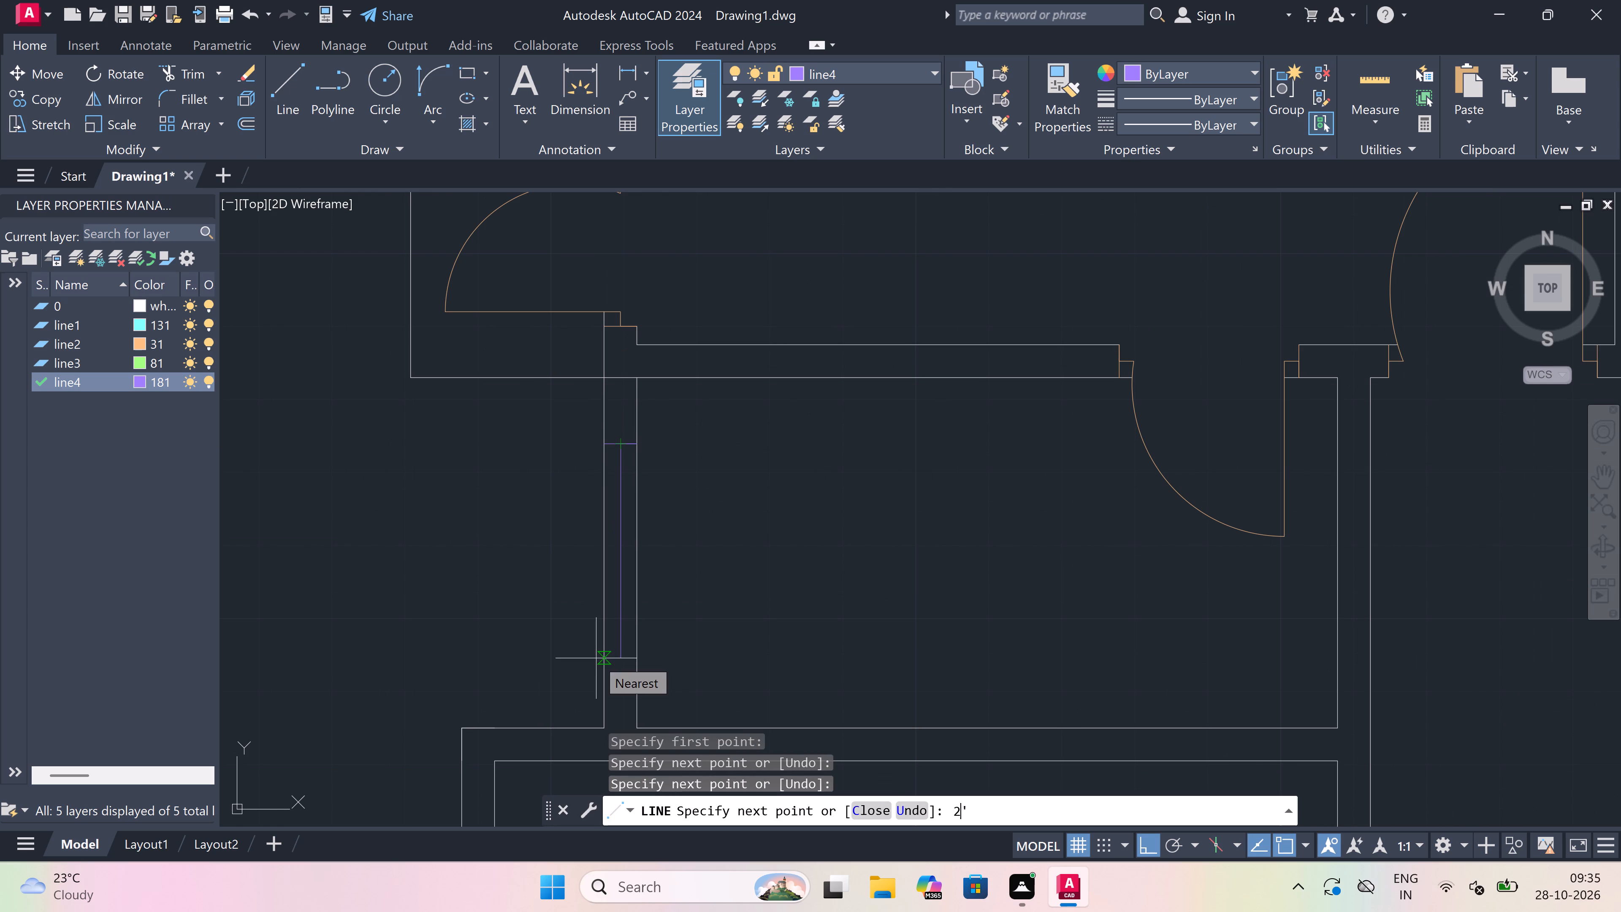
pyautogui.press('space')
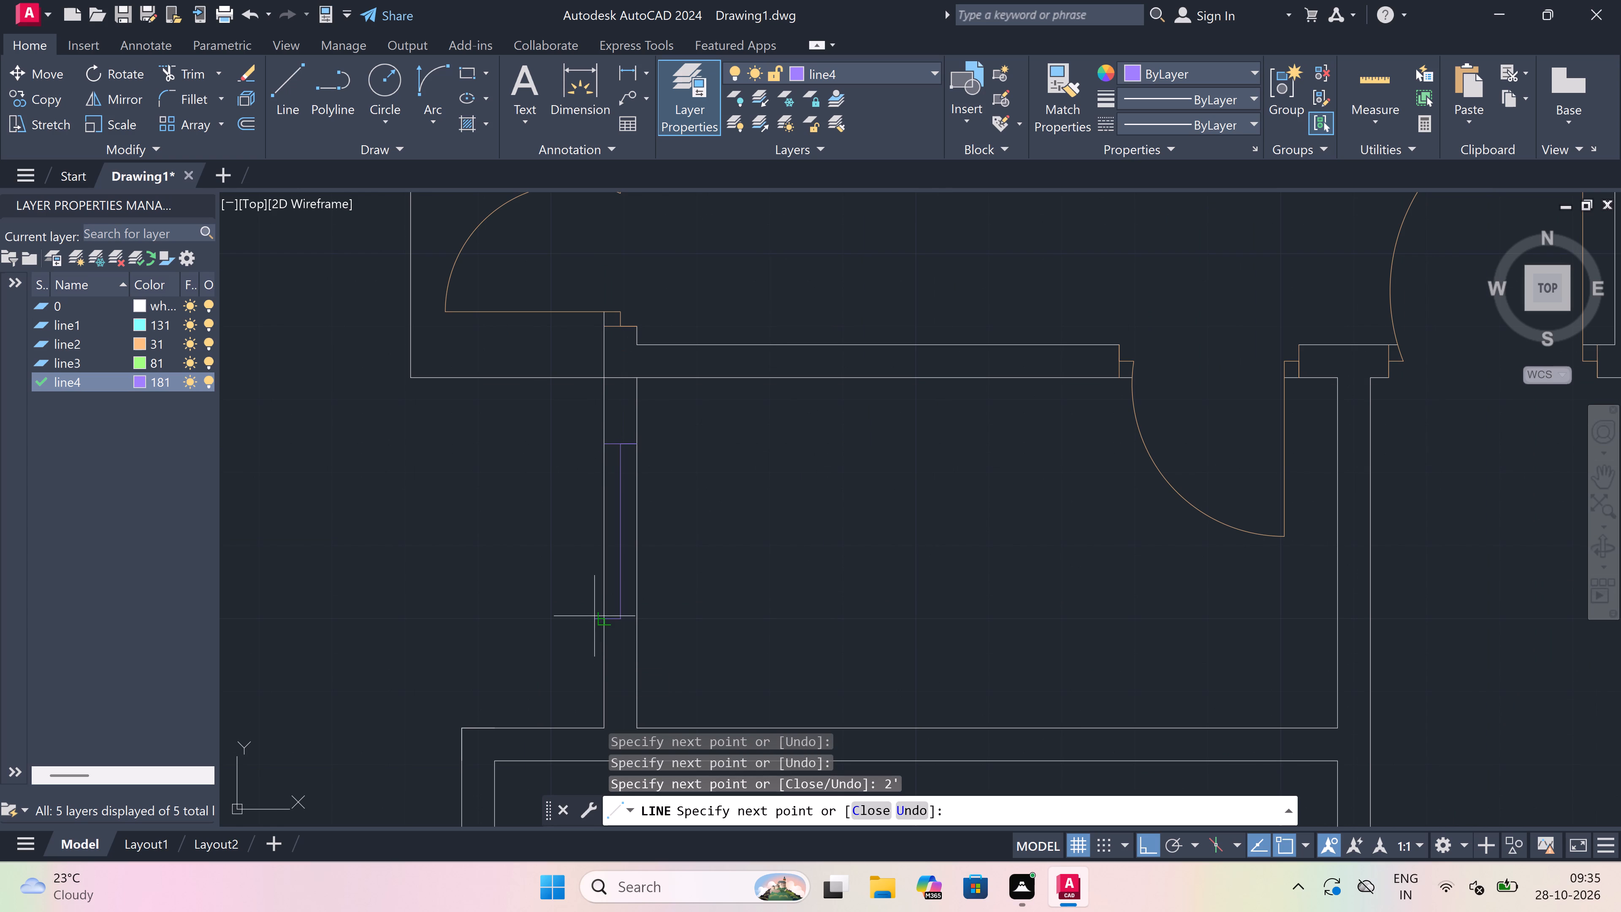
pyautogui.click(594, 616)
pyautogui.click(635, 617)
pyautogui.press('Escape')
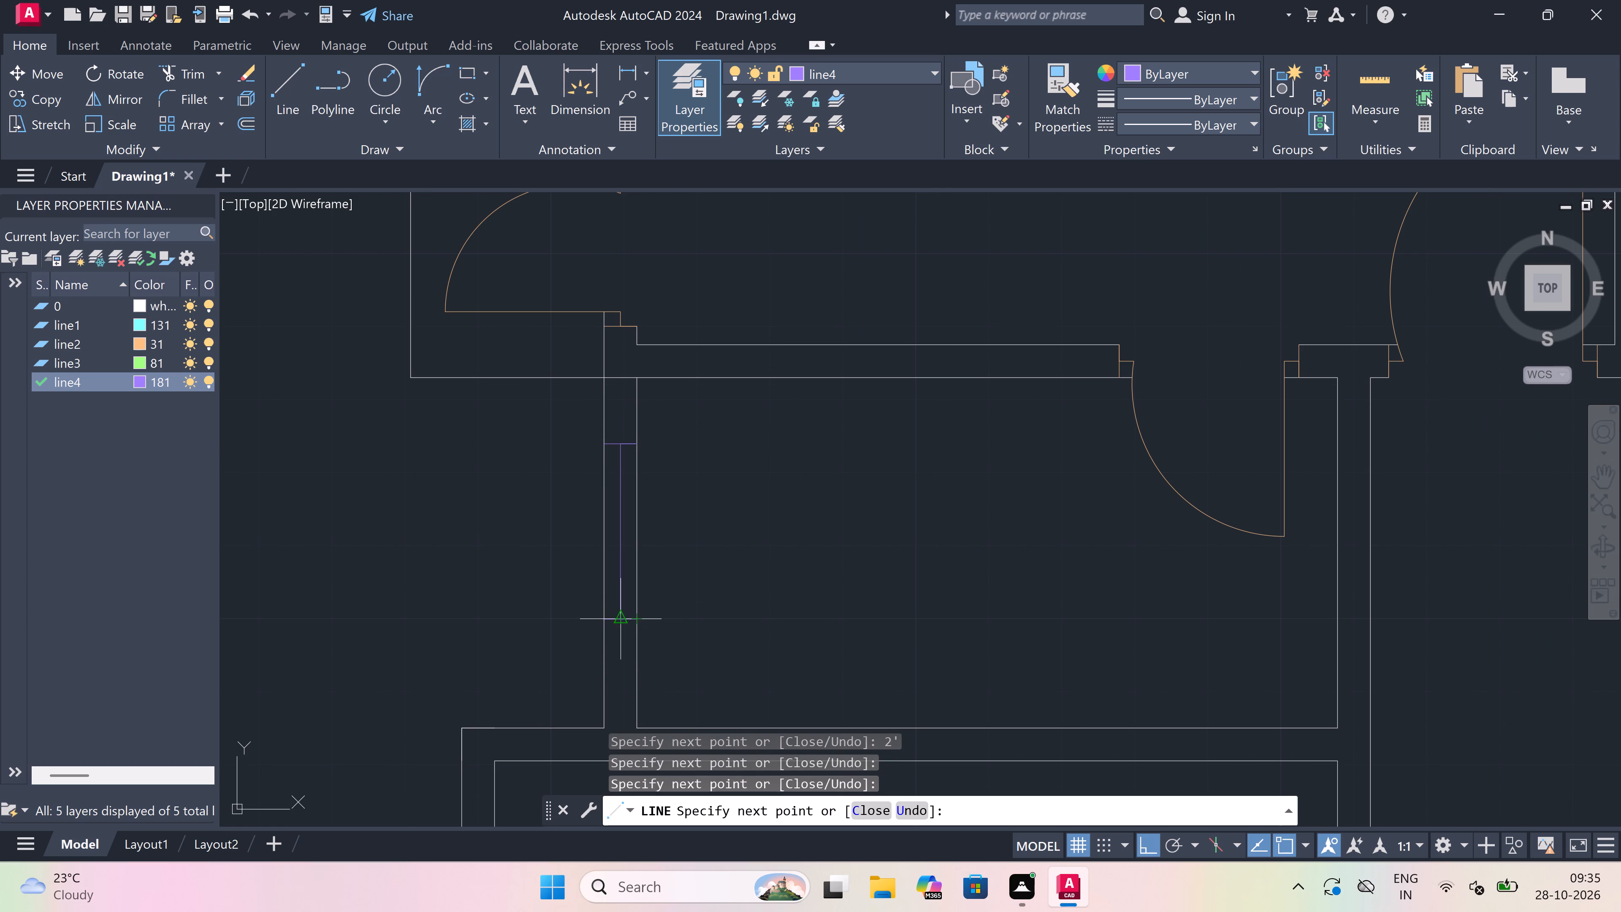
# Trim both wall lines between the jambs of the 2' window.
pyautogui.press('t')
pyautogui.press('r')
pyautogui.press('space')
pyautogui.click(602, 594)
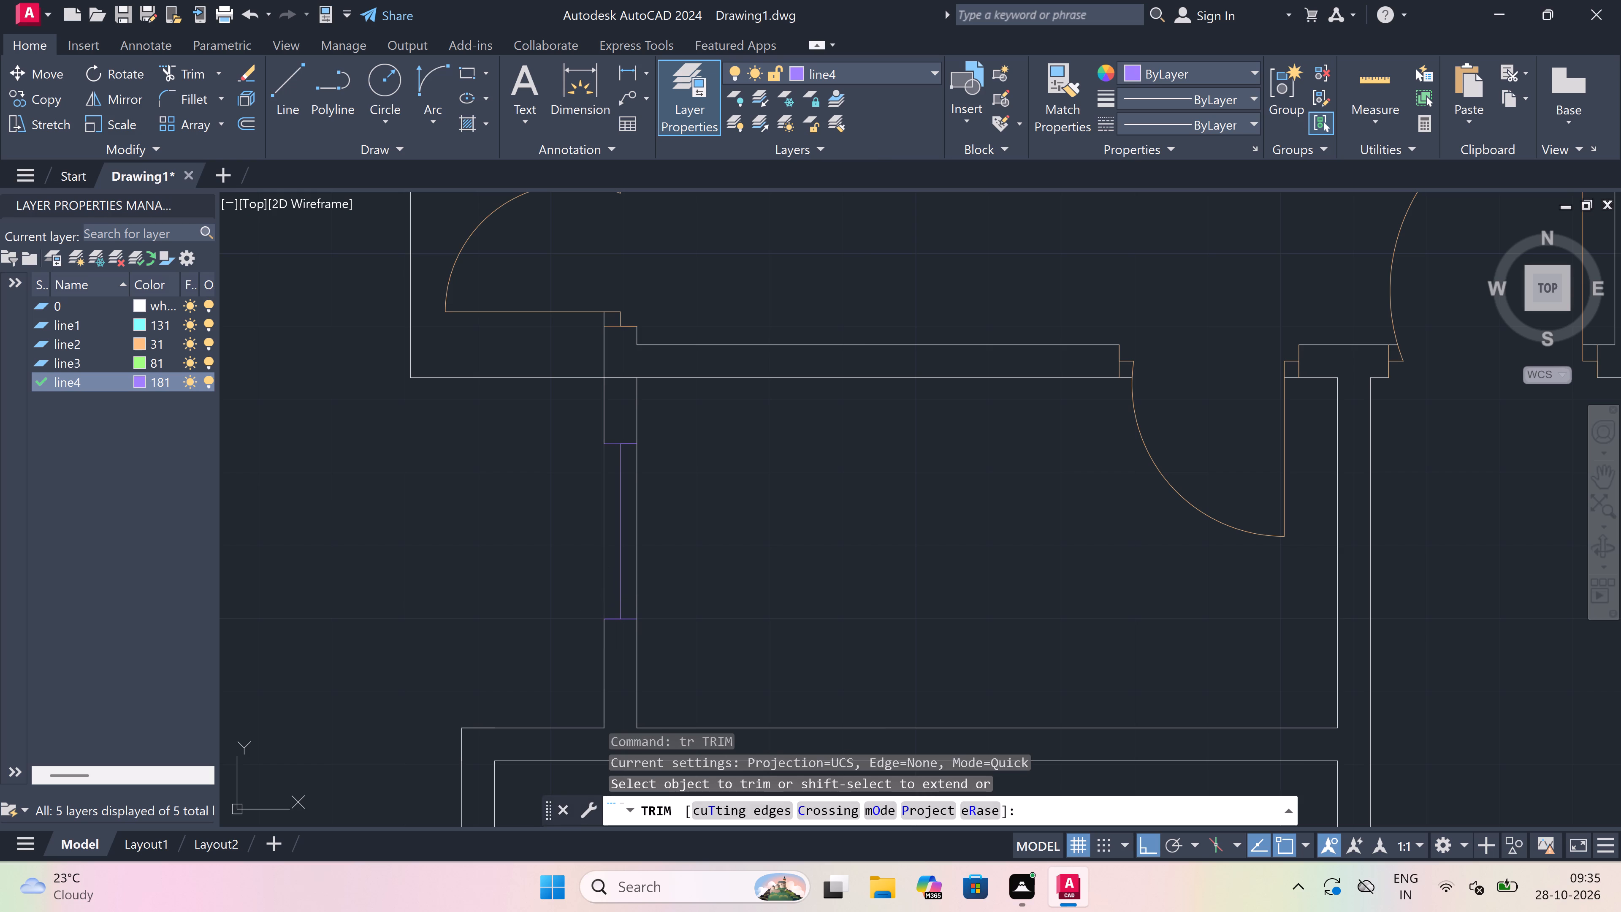
pyautogui.click(637, 565)
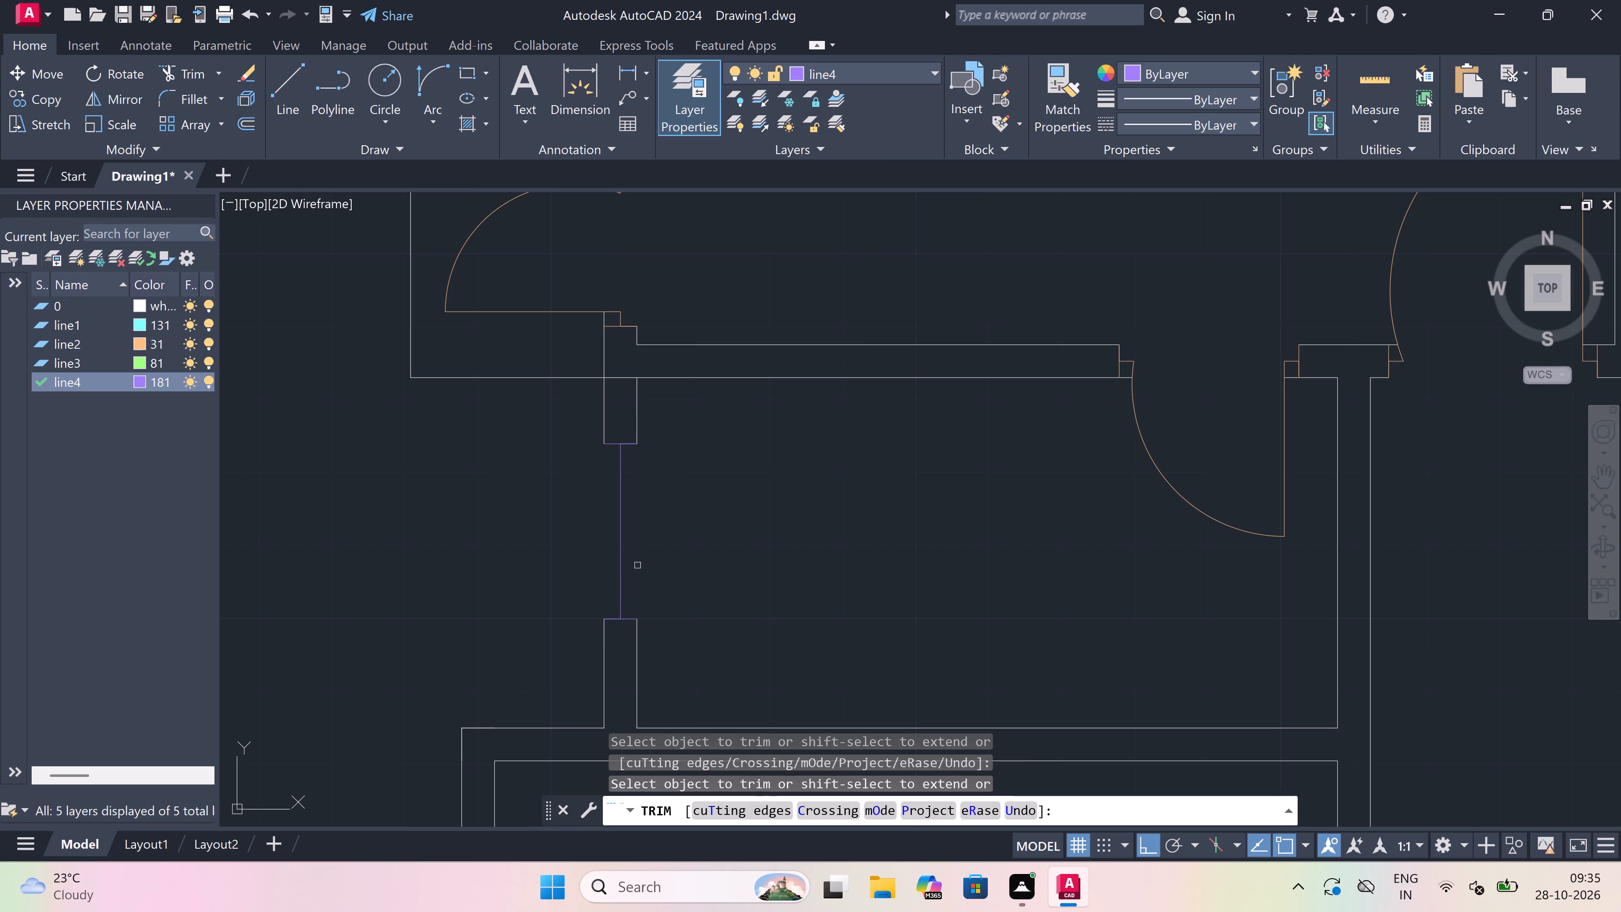
pyautogui.press('Escape')
# Draw the outer and inner face lines of the 2' window between its jambs on layer line4.
pyautogui.press('l')
pyautogui.press('space')
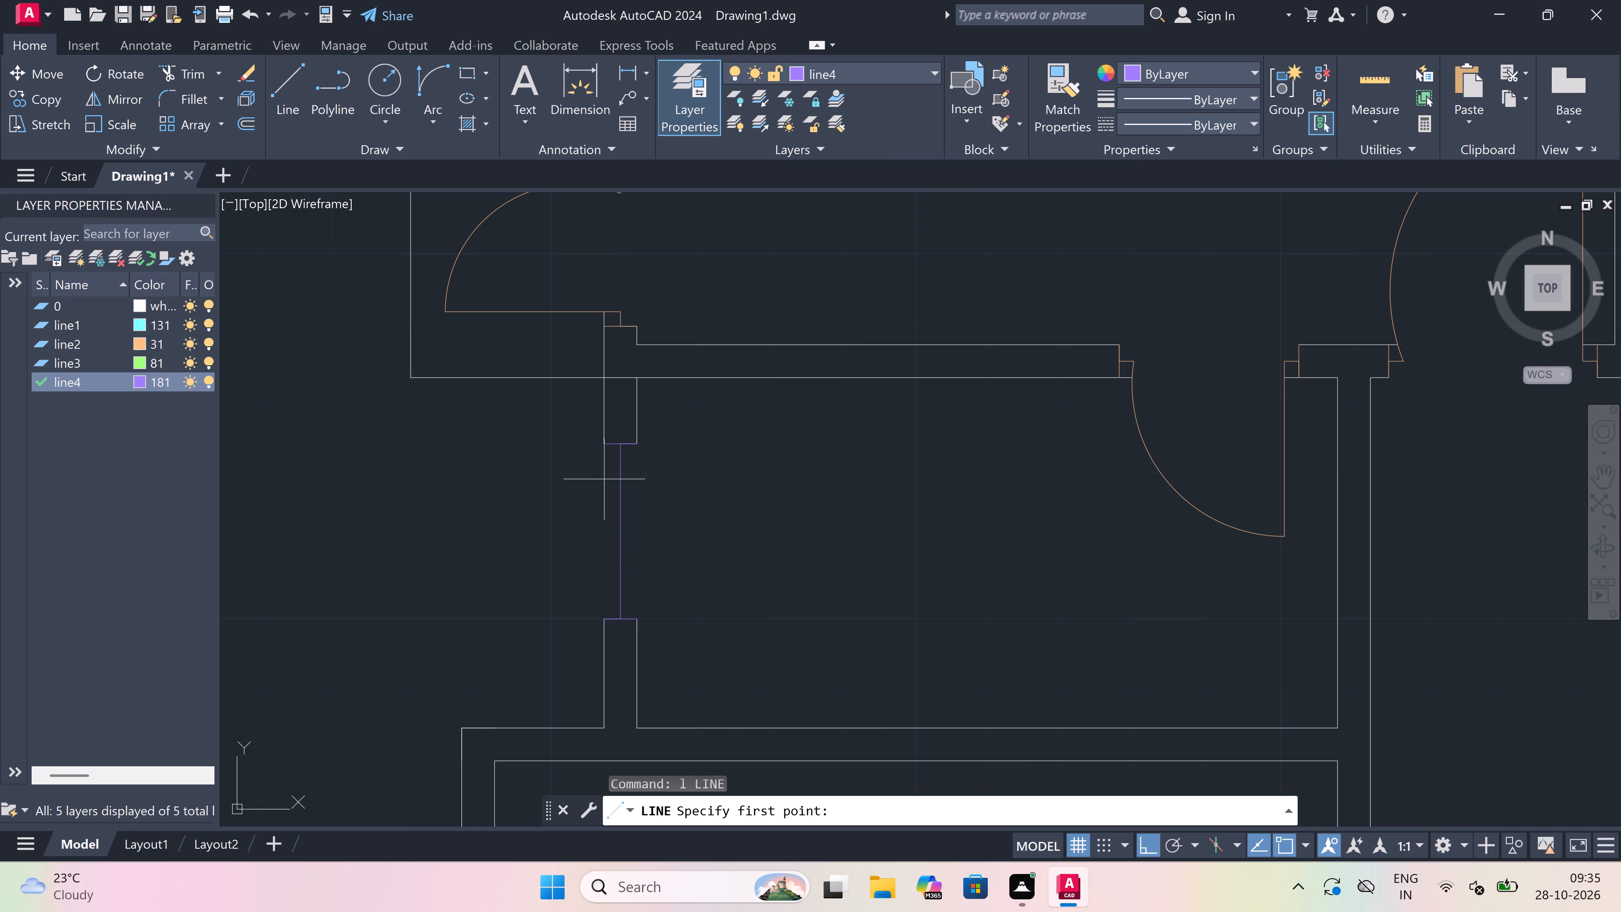
pyautogui.click(607, 444)
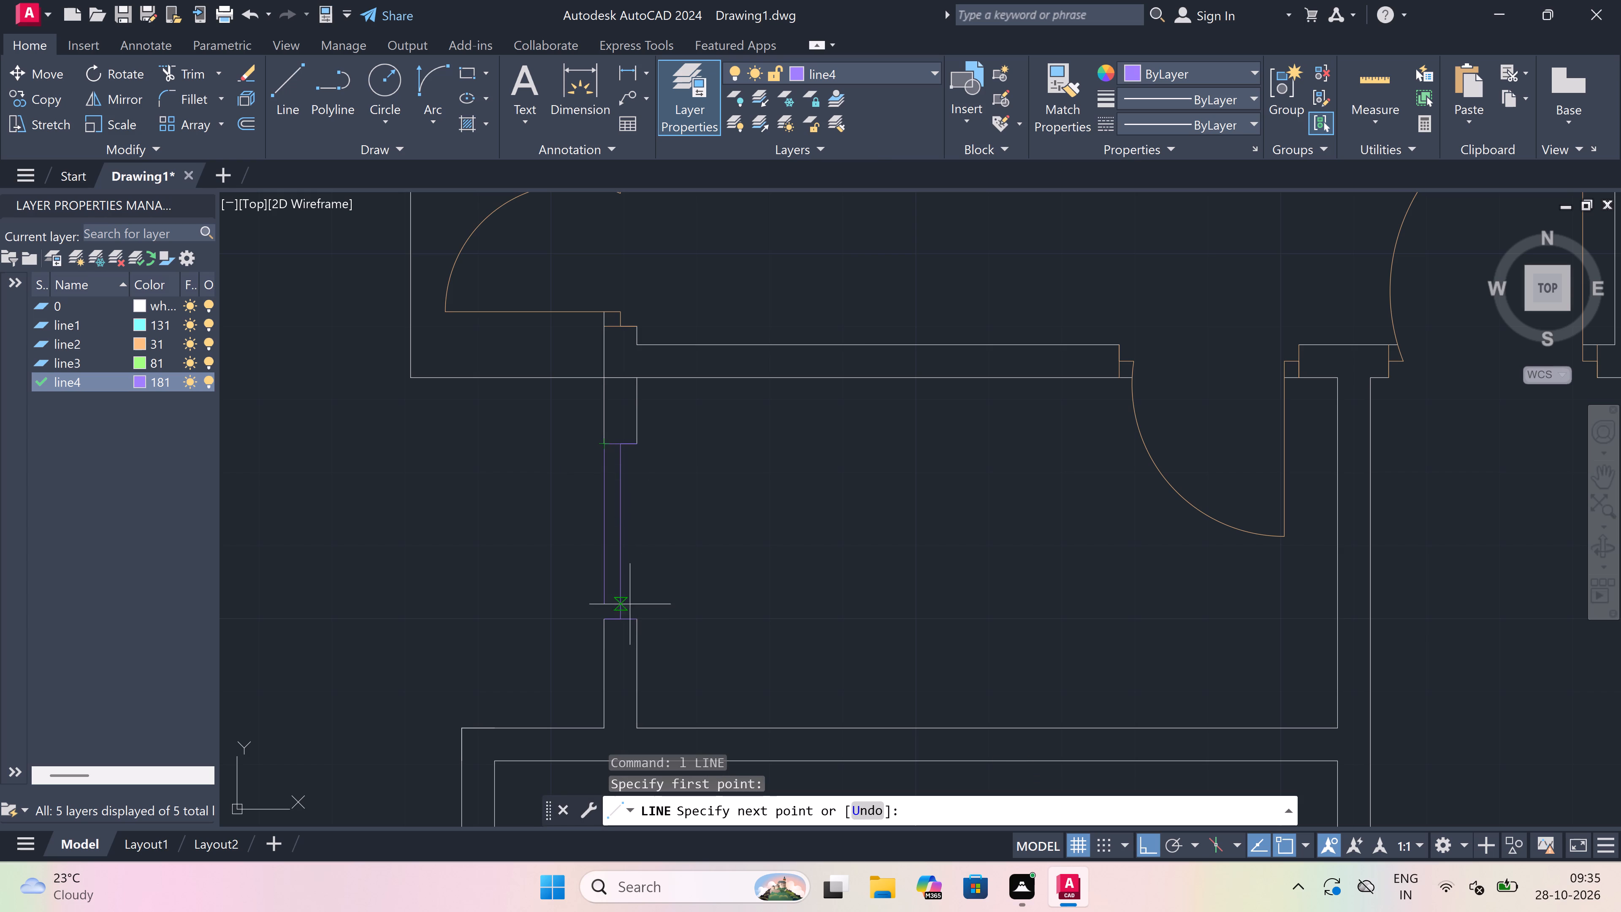
pyautogui.click(601, 613)
pyautogui.press('Escape')
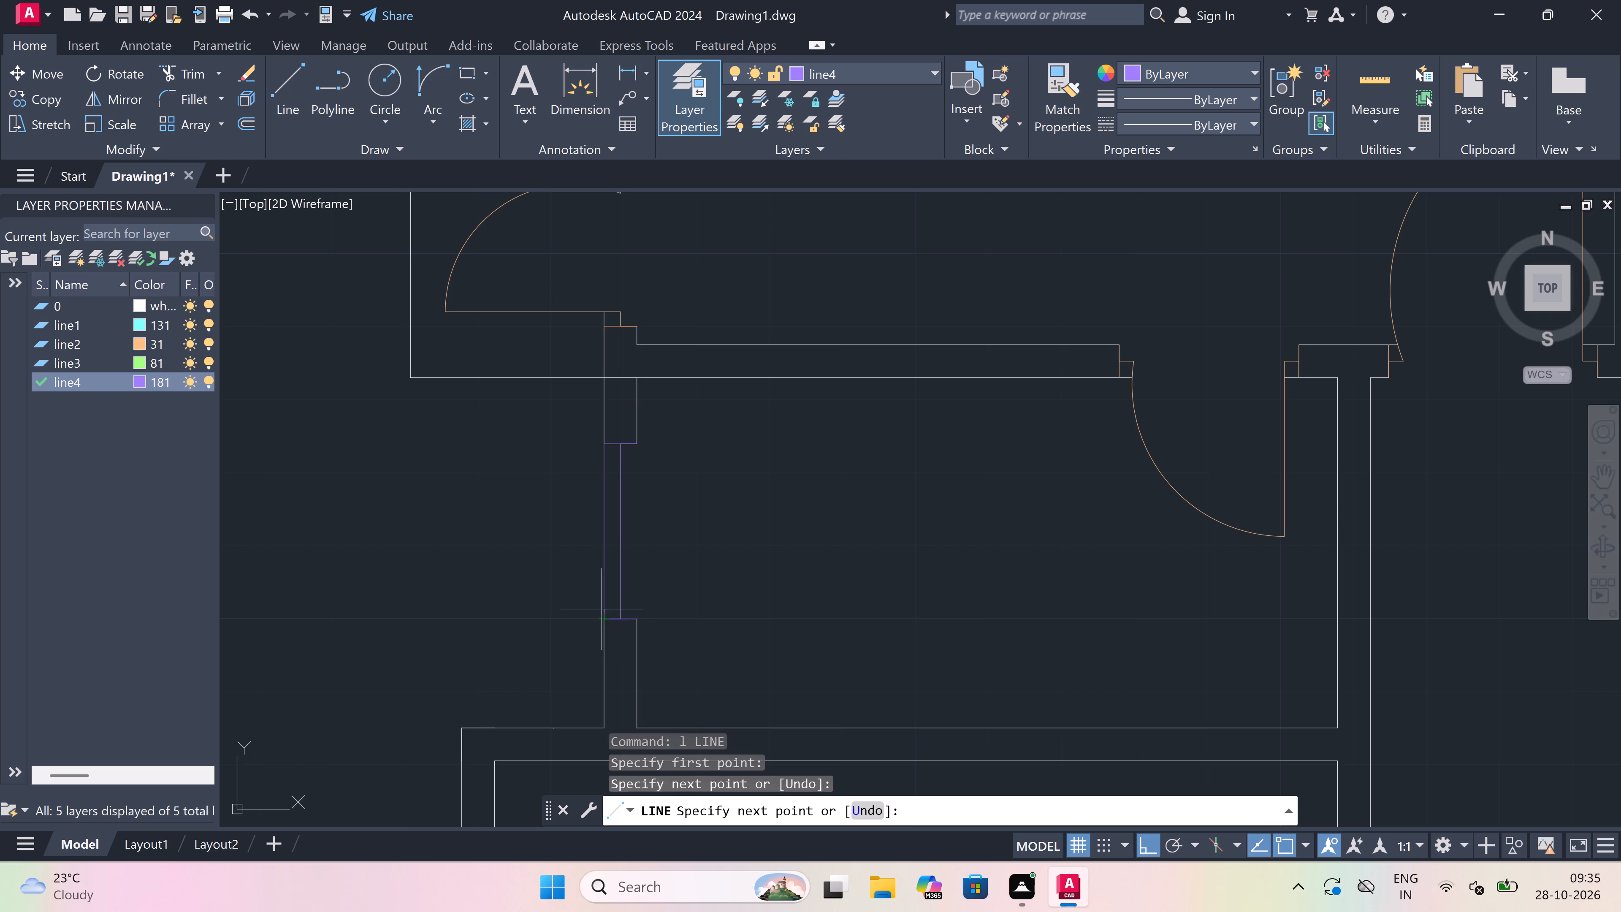
pyautogui.press('space')
pyautogui.moveTo(641, 616); pyautogui.dragTo(641, 589)
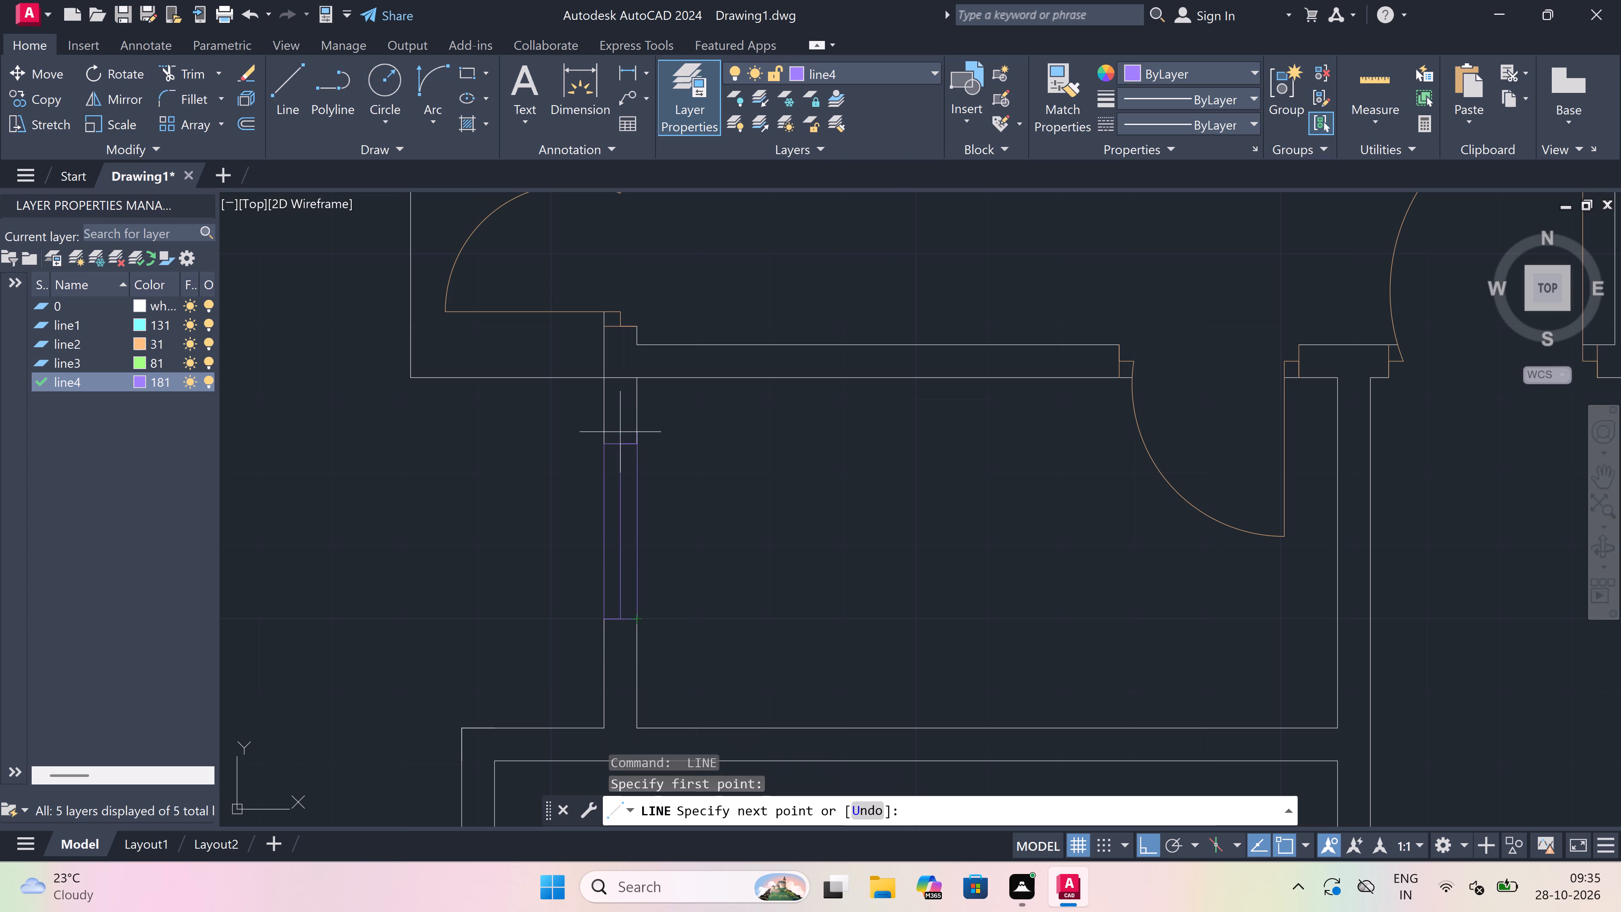
pyautogui.click(634, 446)
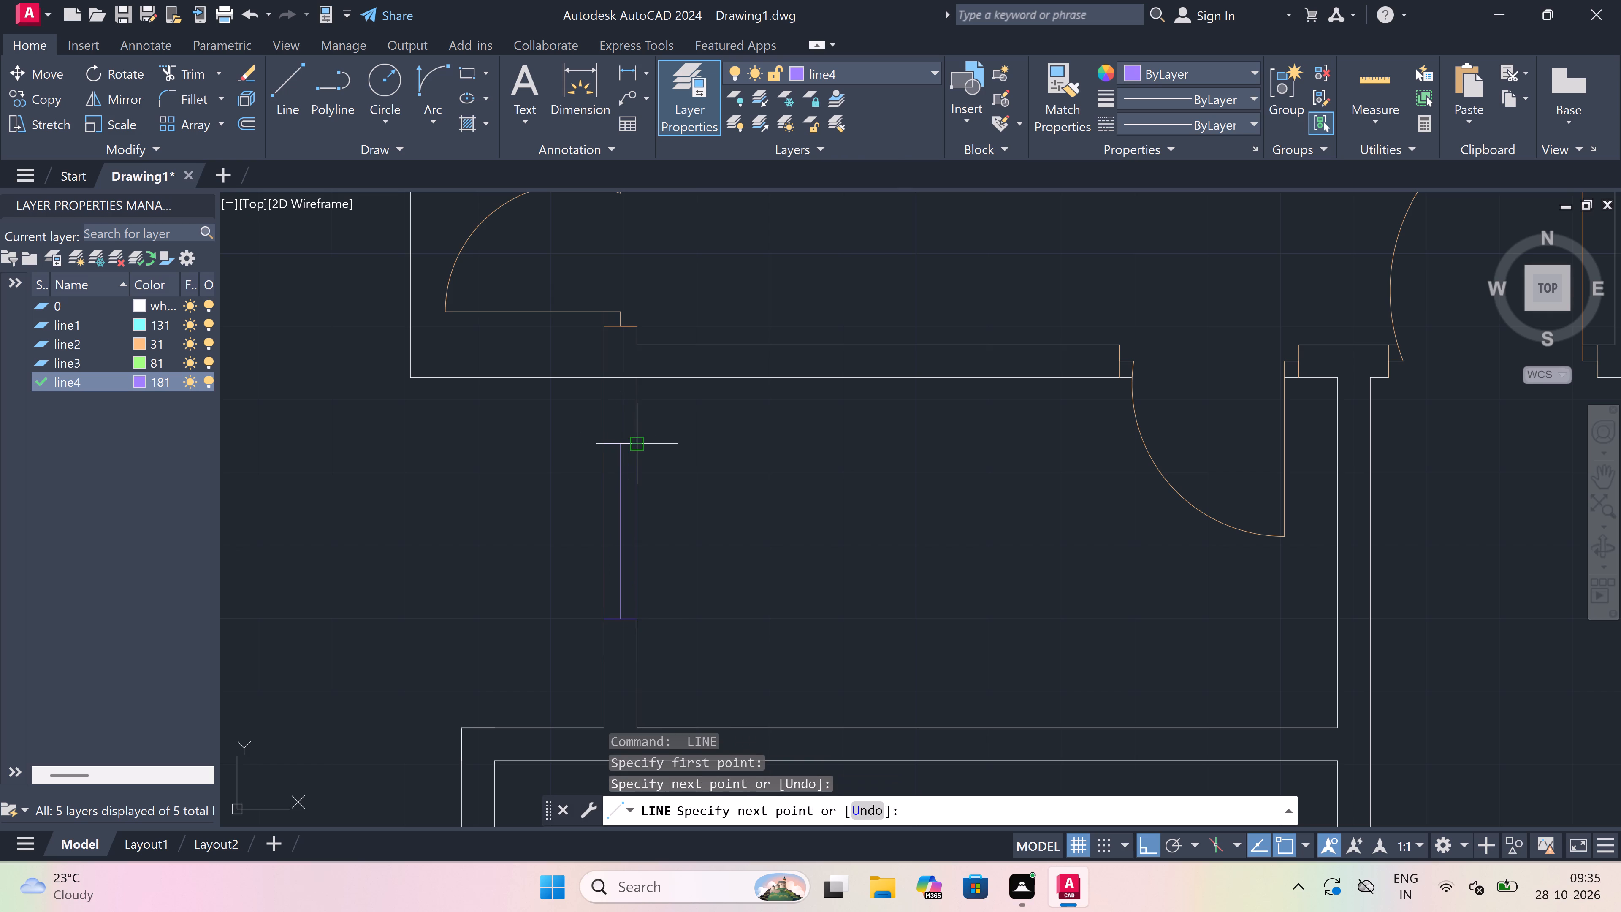
pyautogui.press('Escape')
# Trim the leftover line segment crossing the west wall at the wall junction just north of the 2' window.
pyautogui.press('t')
pyautogui.press('r')
pyautogui.press('space')
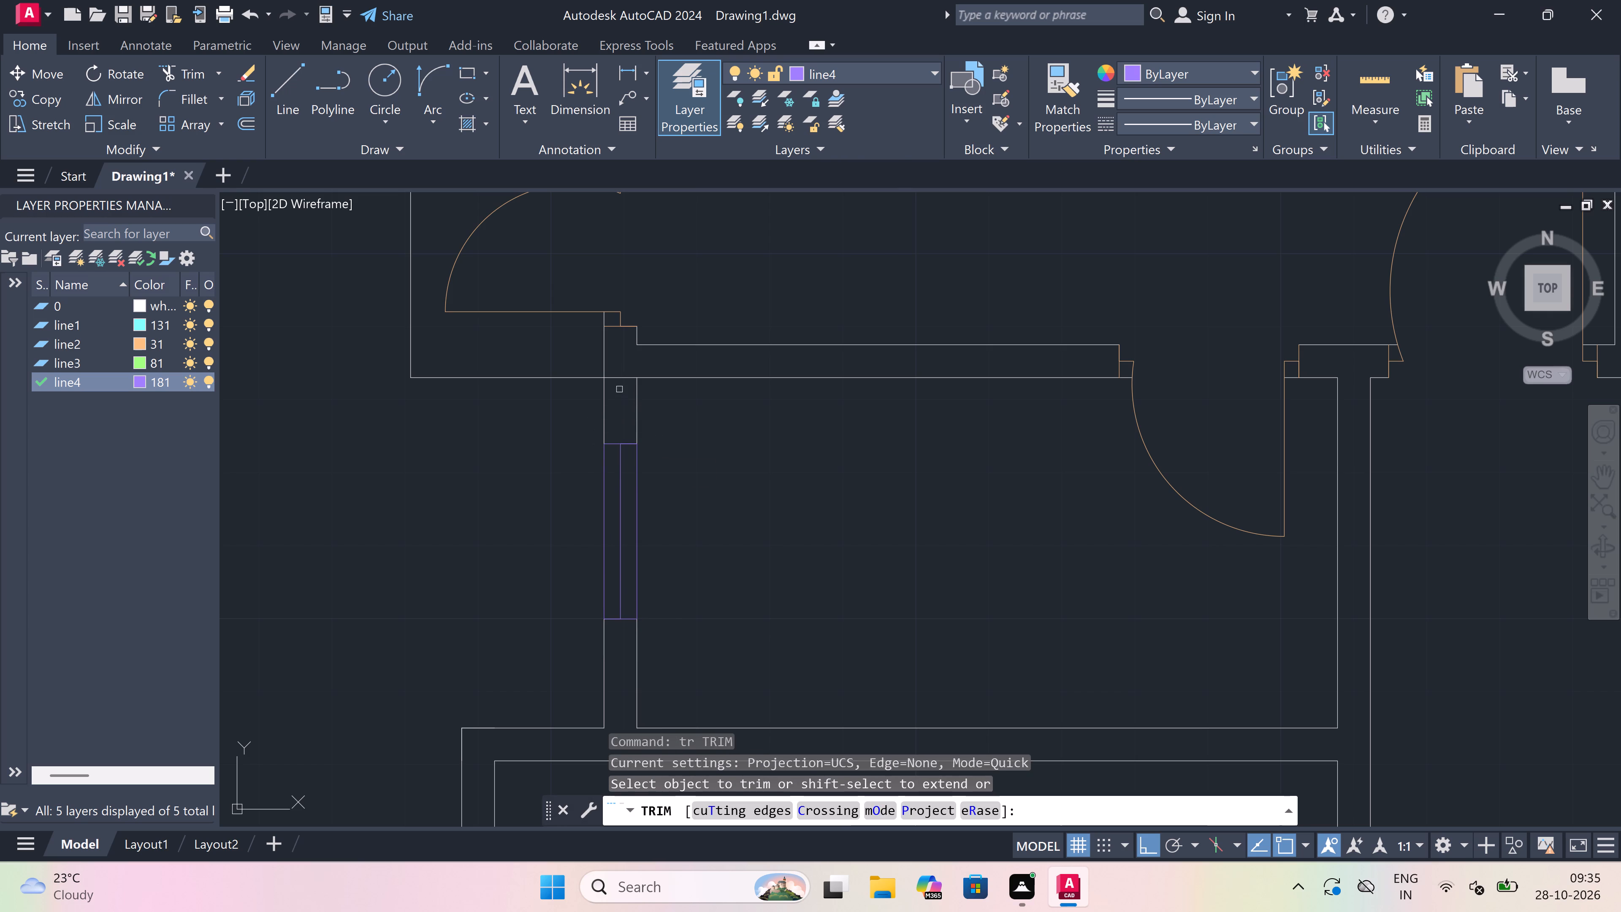
pyautogui.click(619, 389)
pyautogui.click(619, 376)
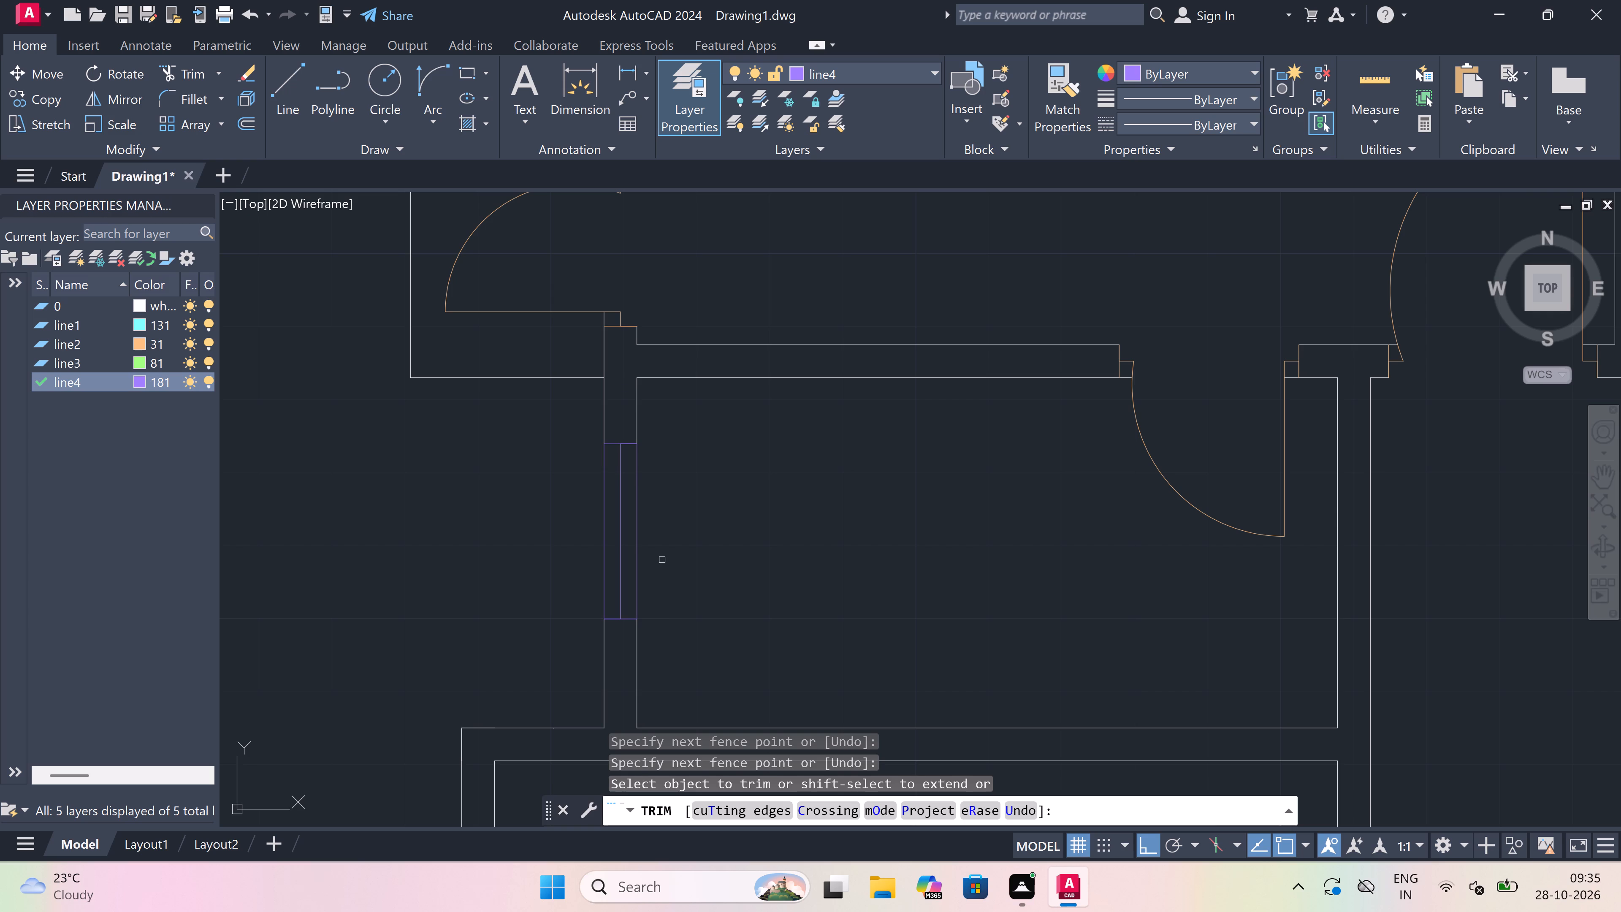
pyautogui.press('Escape')
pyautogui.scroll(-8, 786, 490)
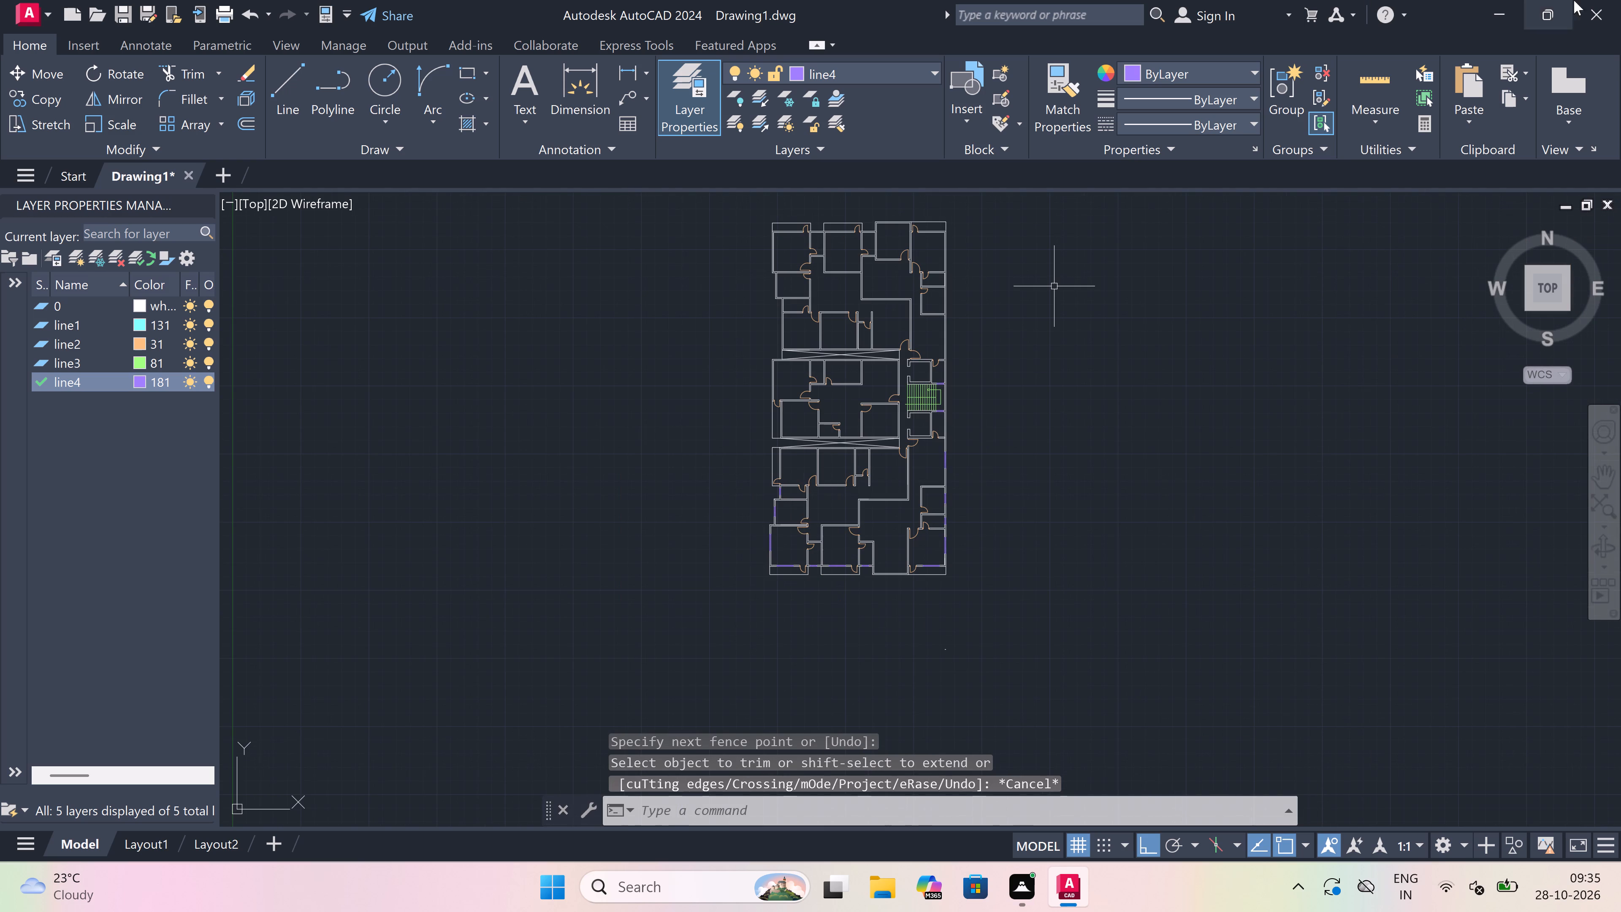
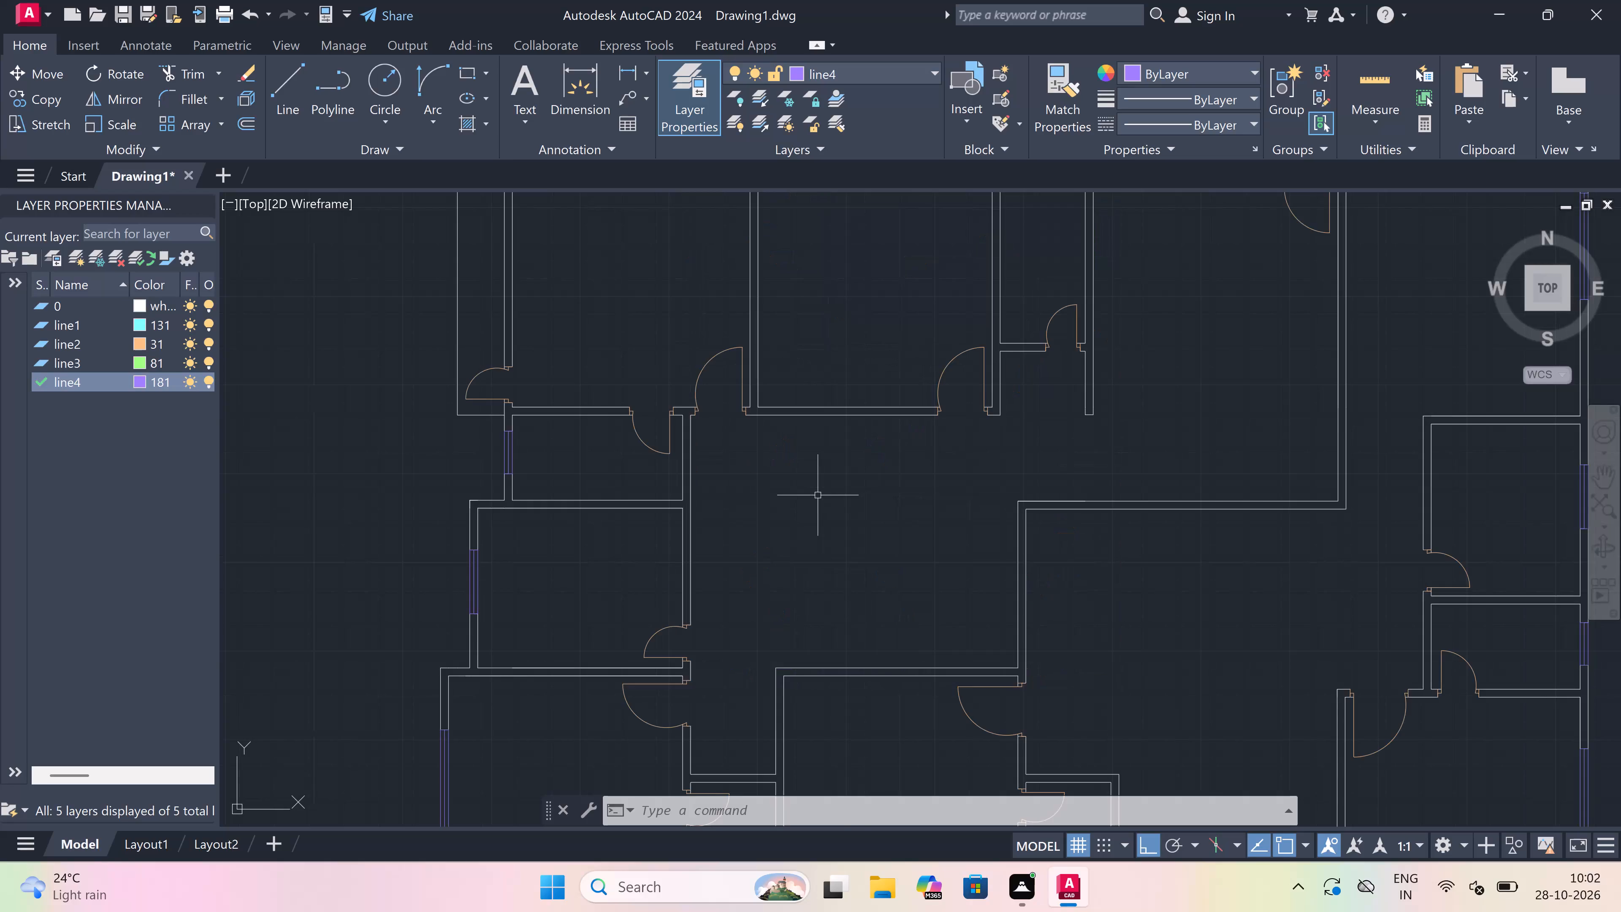
# Draw a jamb line and a 5' window centre line running south from it, in the west wall of the northwest room below the cross-marked gap.
pyautogui.scroll(-4, 818, 495)
pyautogui.scroll(3, 791, 453)
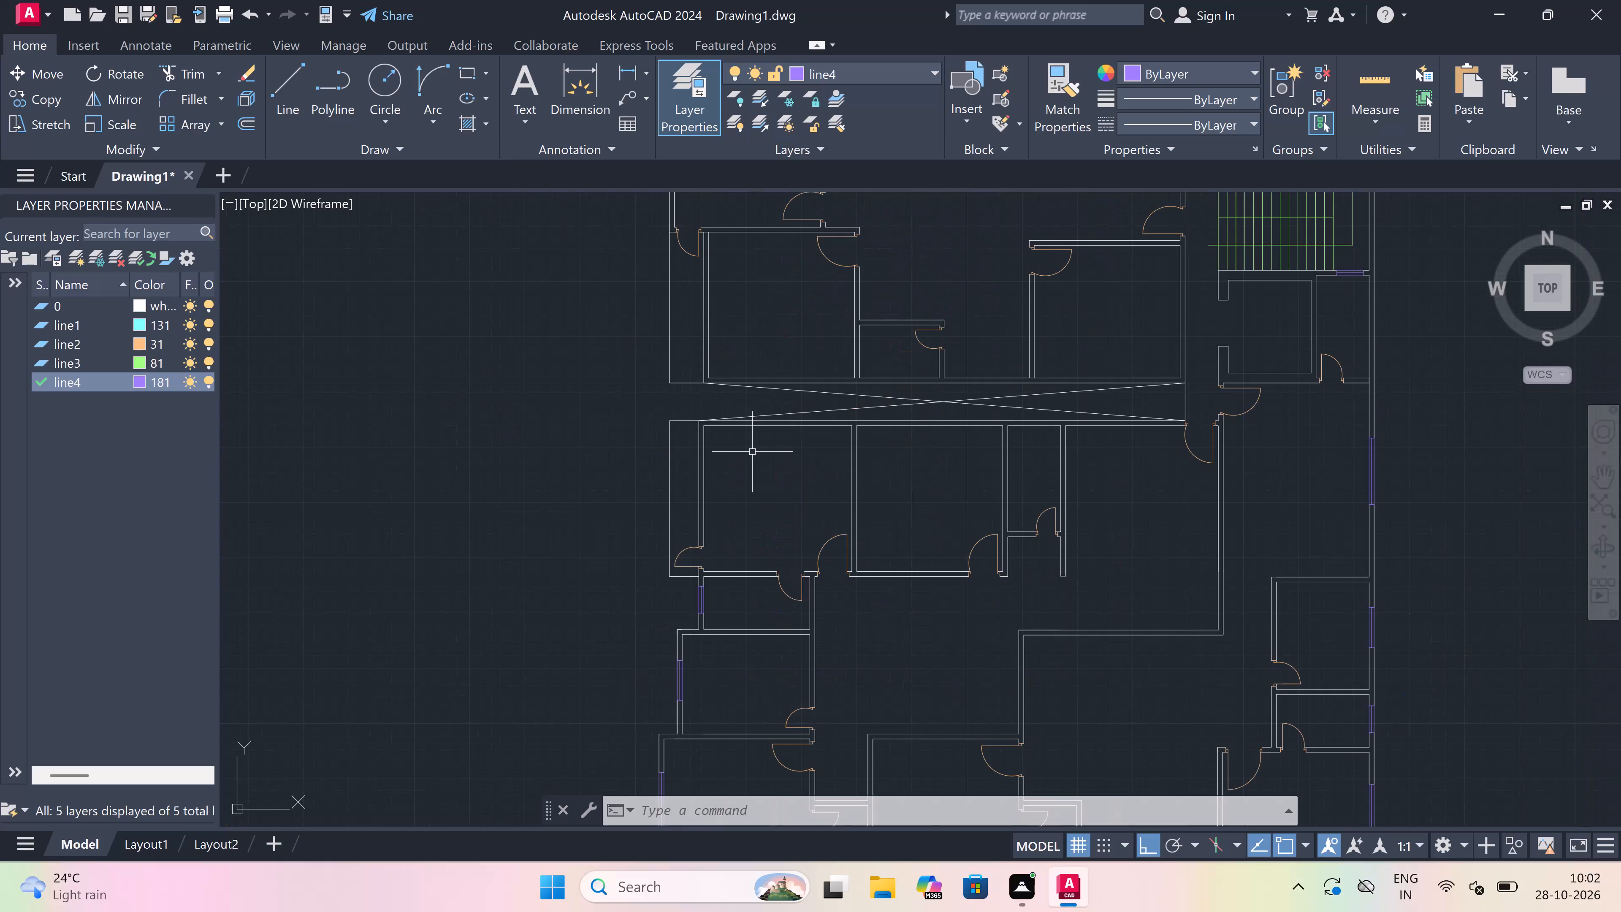
pyautogui.scroll(2, 664, 430)
pyautogui.write('l')
pyautogui.press('space')
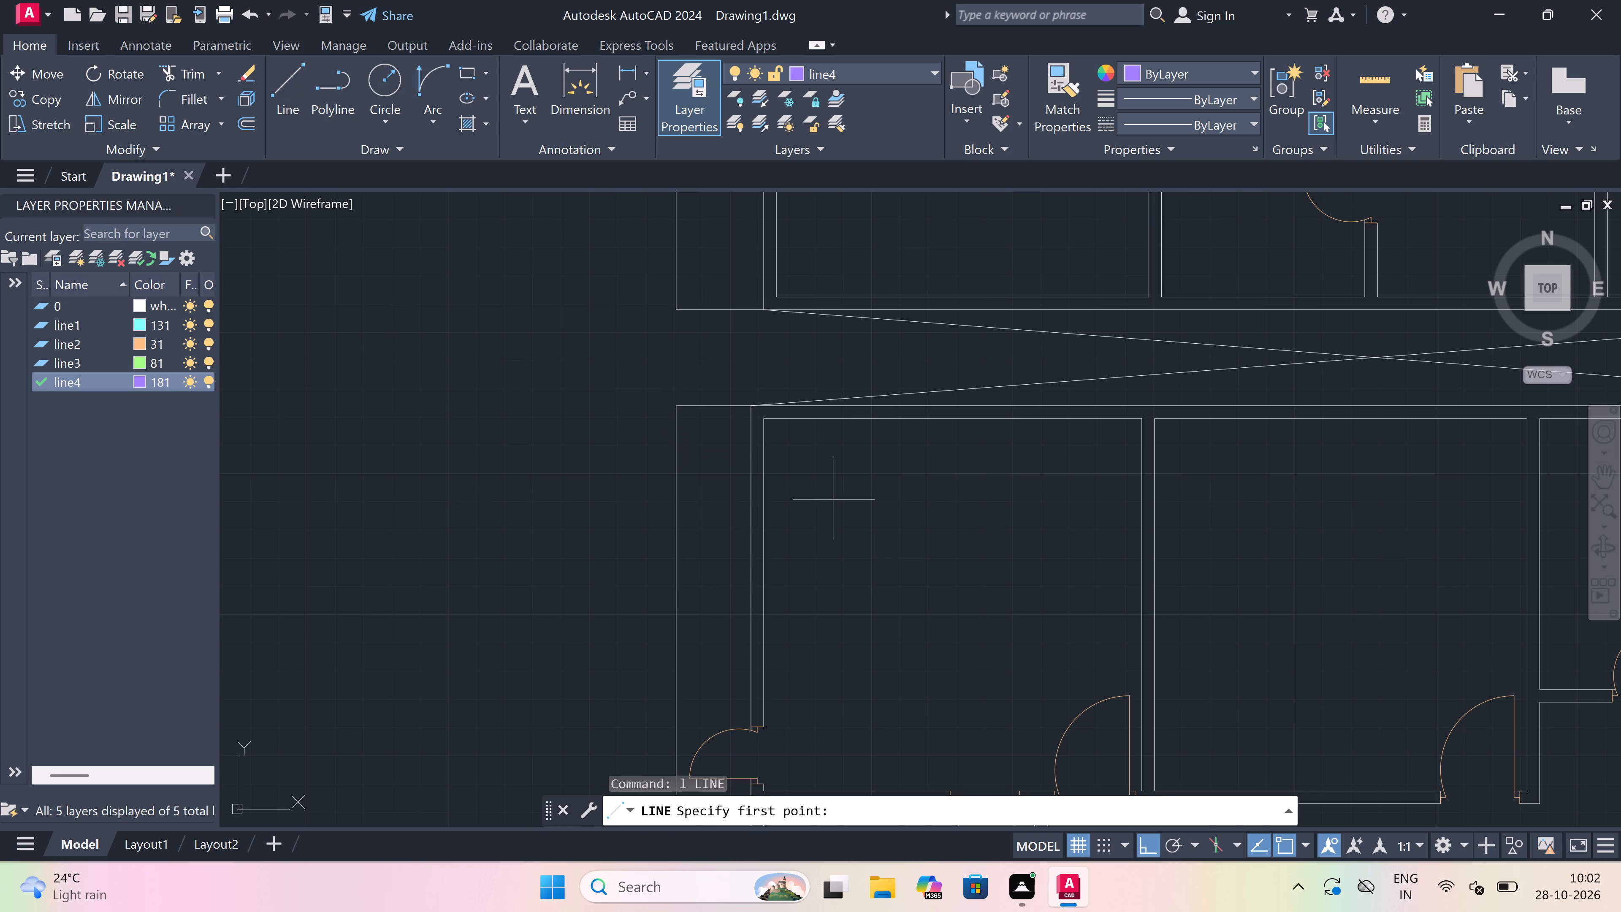
pyautogui.click(765, 464)
pyautogui.scroll(3, 761, 462)
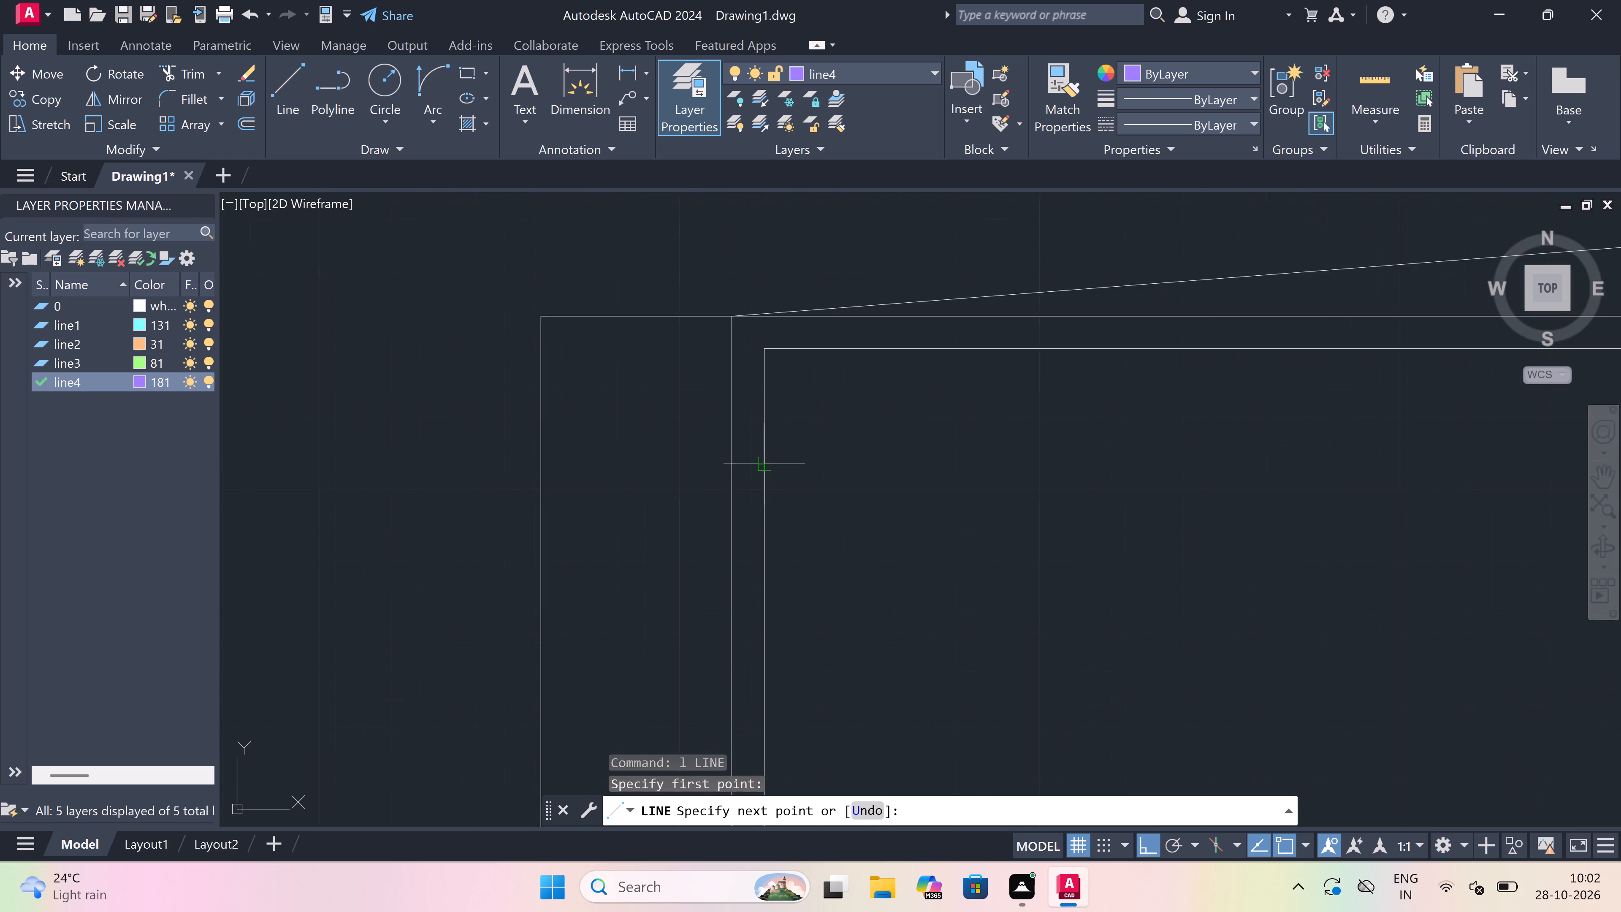
pyautogui.click(709, 462)
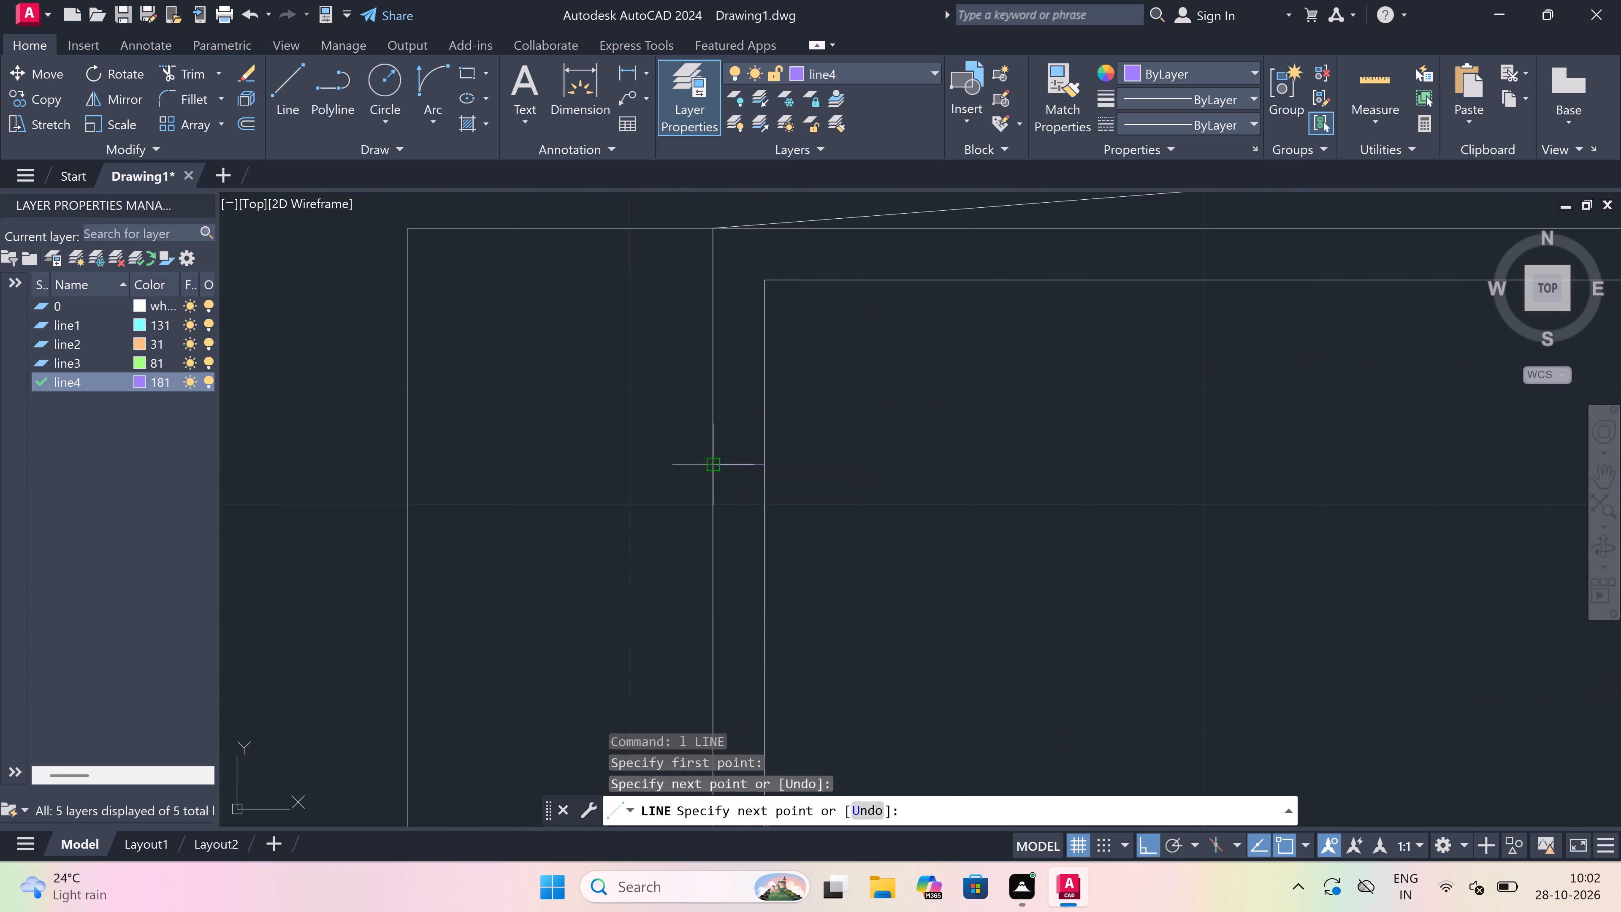
pyautogui.click(737, 460)
pyautogui.scroll(-3, 737, 460)
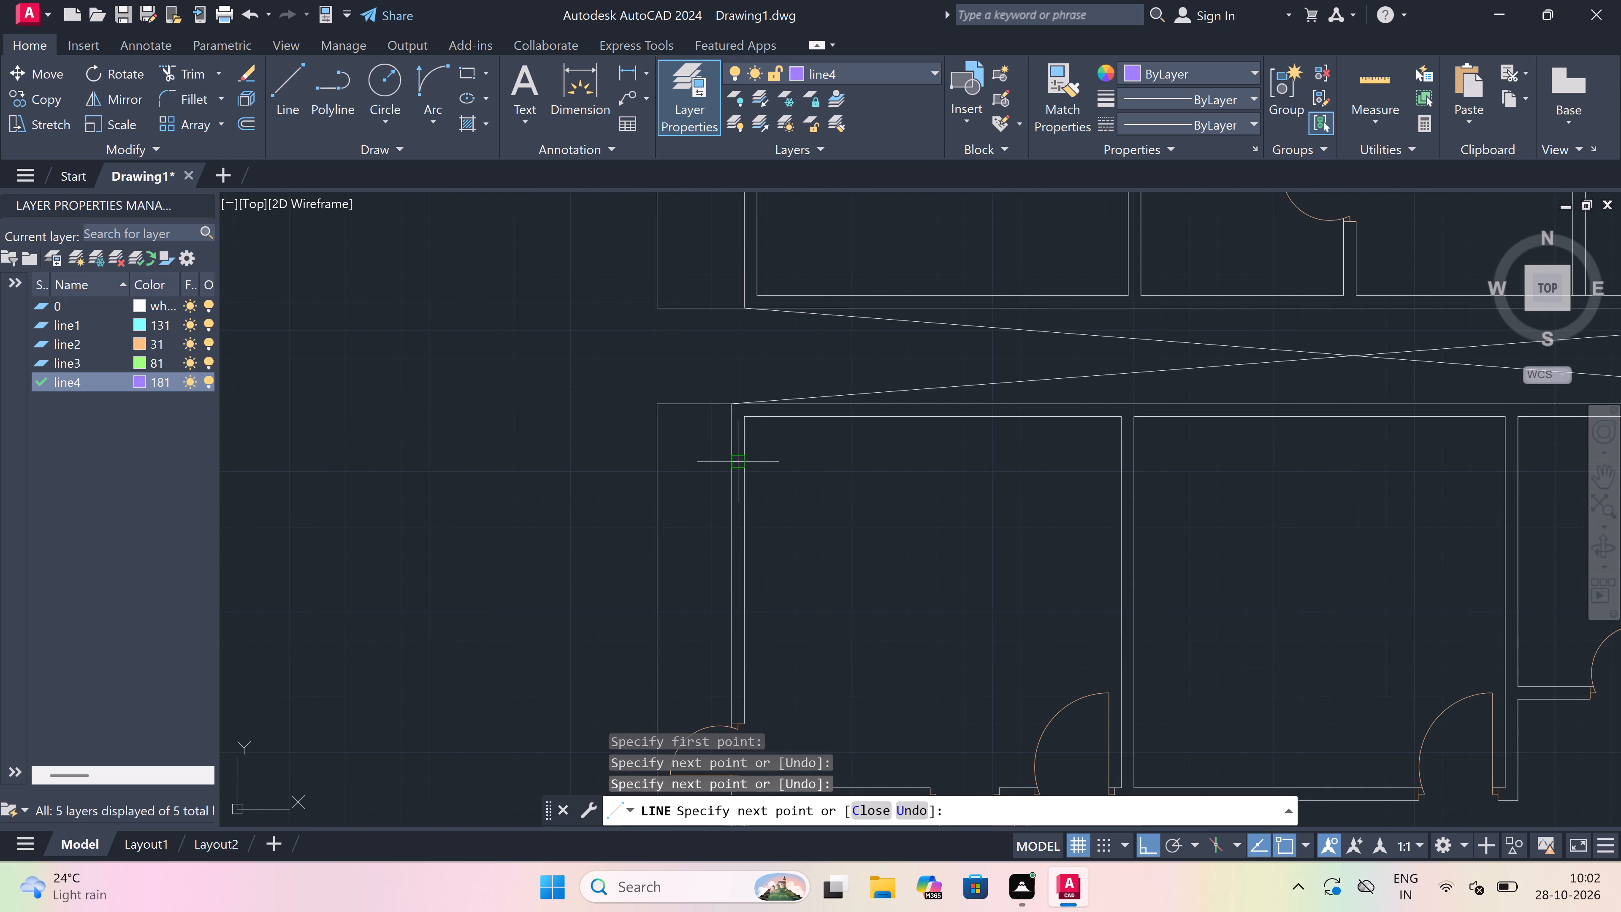
pyautogui.scroll(2, 742, 511)
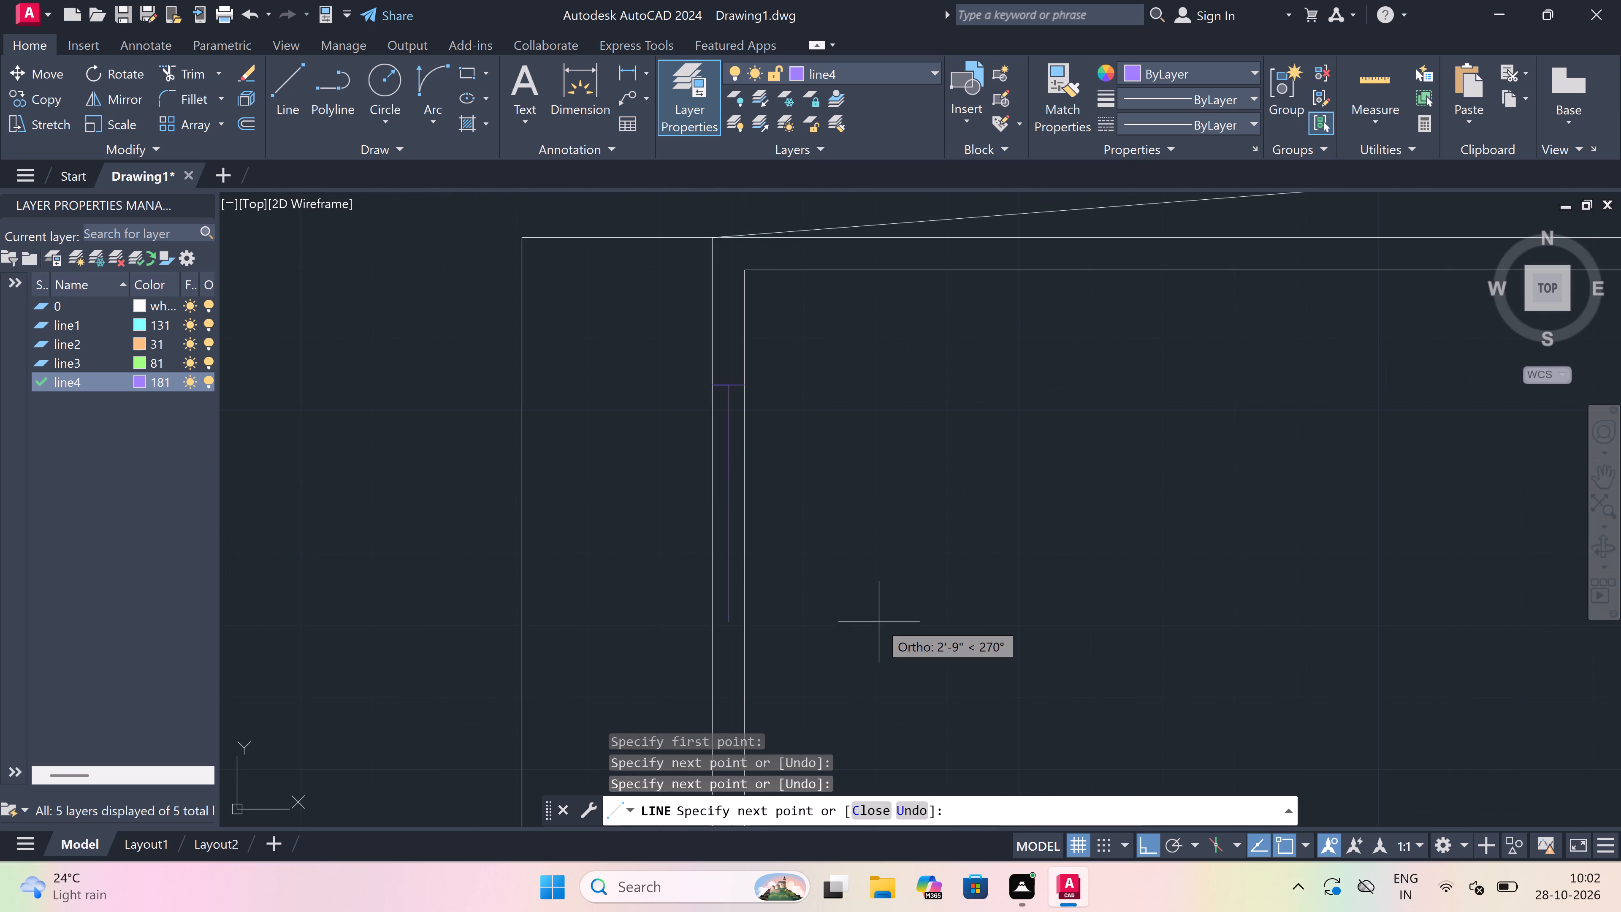
pyautogui.write("5'")
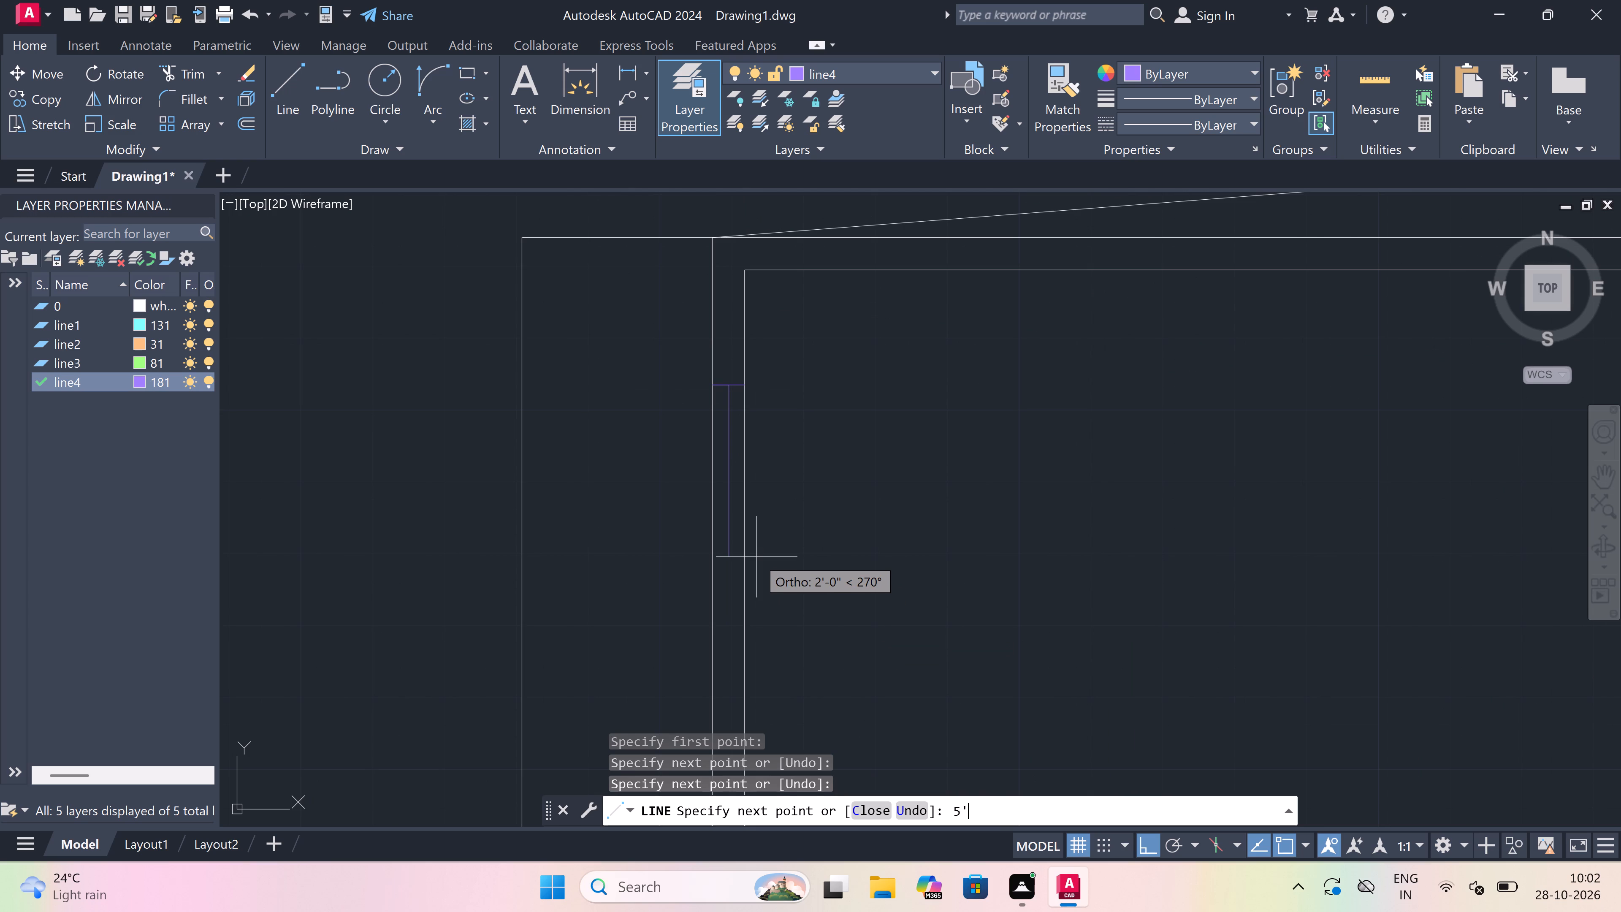
pyautogui.press('space')
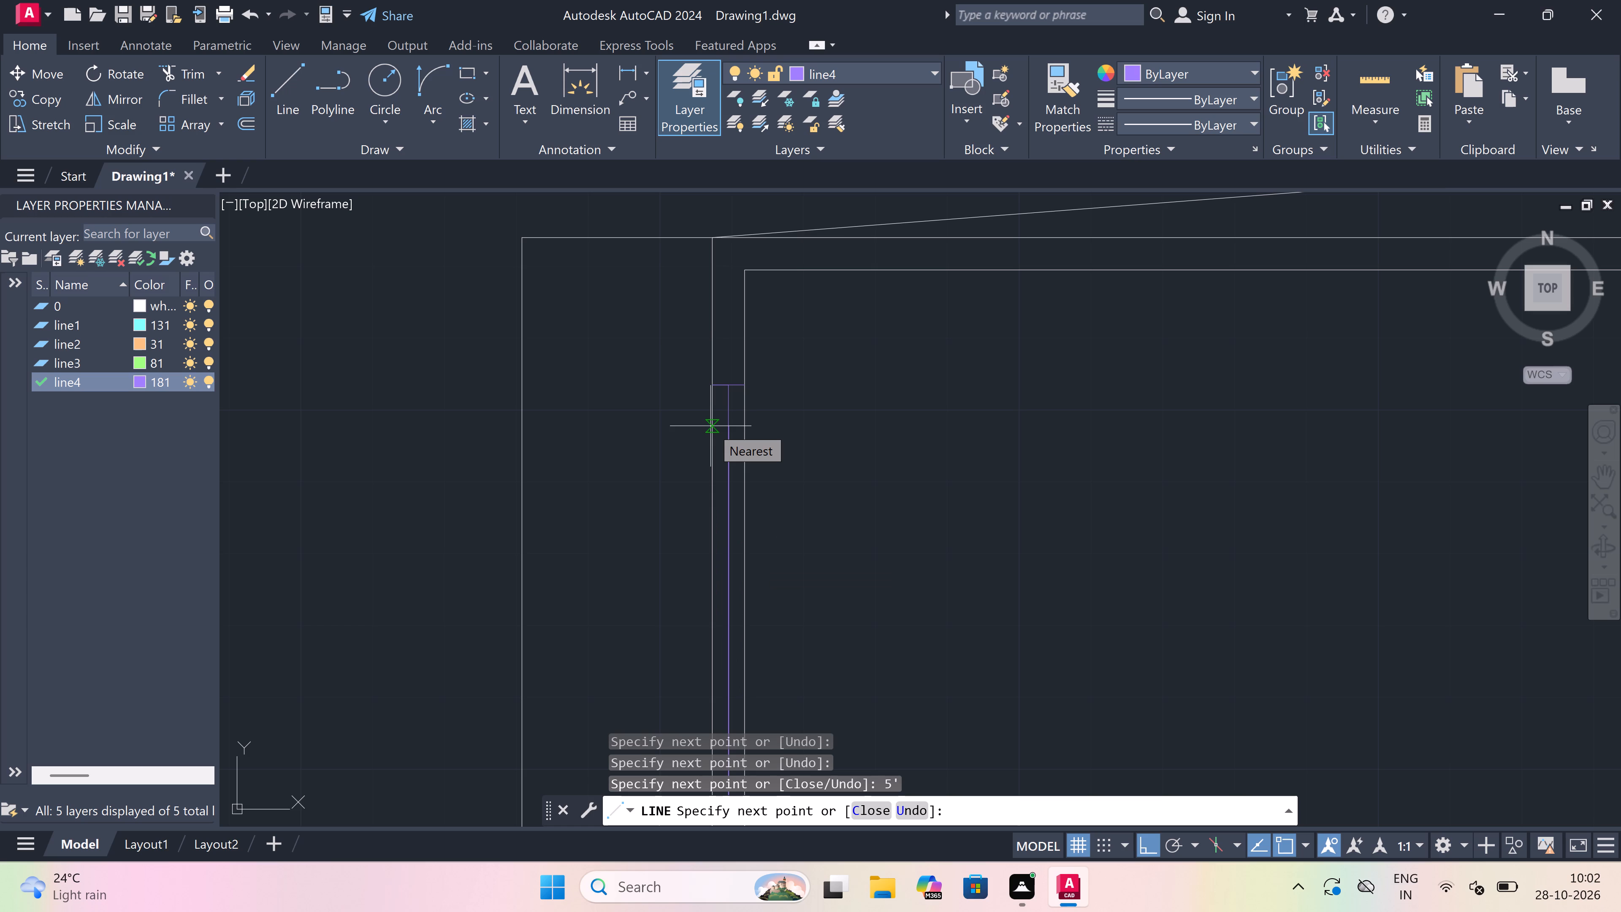
# Draw the south jamb line across the west wall at the lower end of the 5' window centre line.
pyautogui.scroll(-5, 710, 426)
pyautogui.scroll(4, 705, 475)
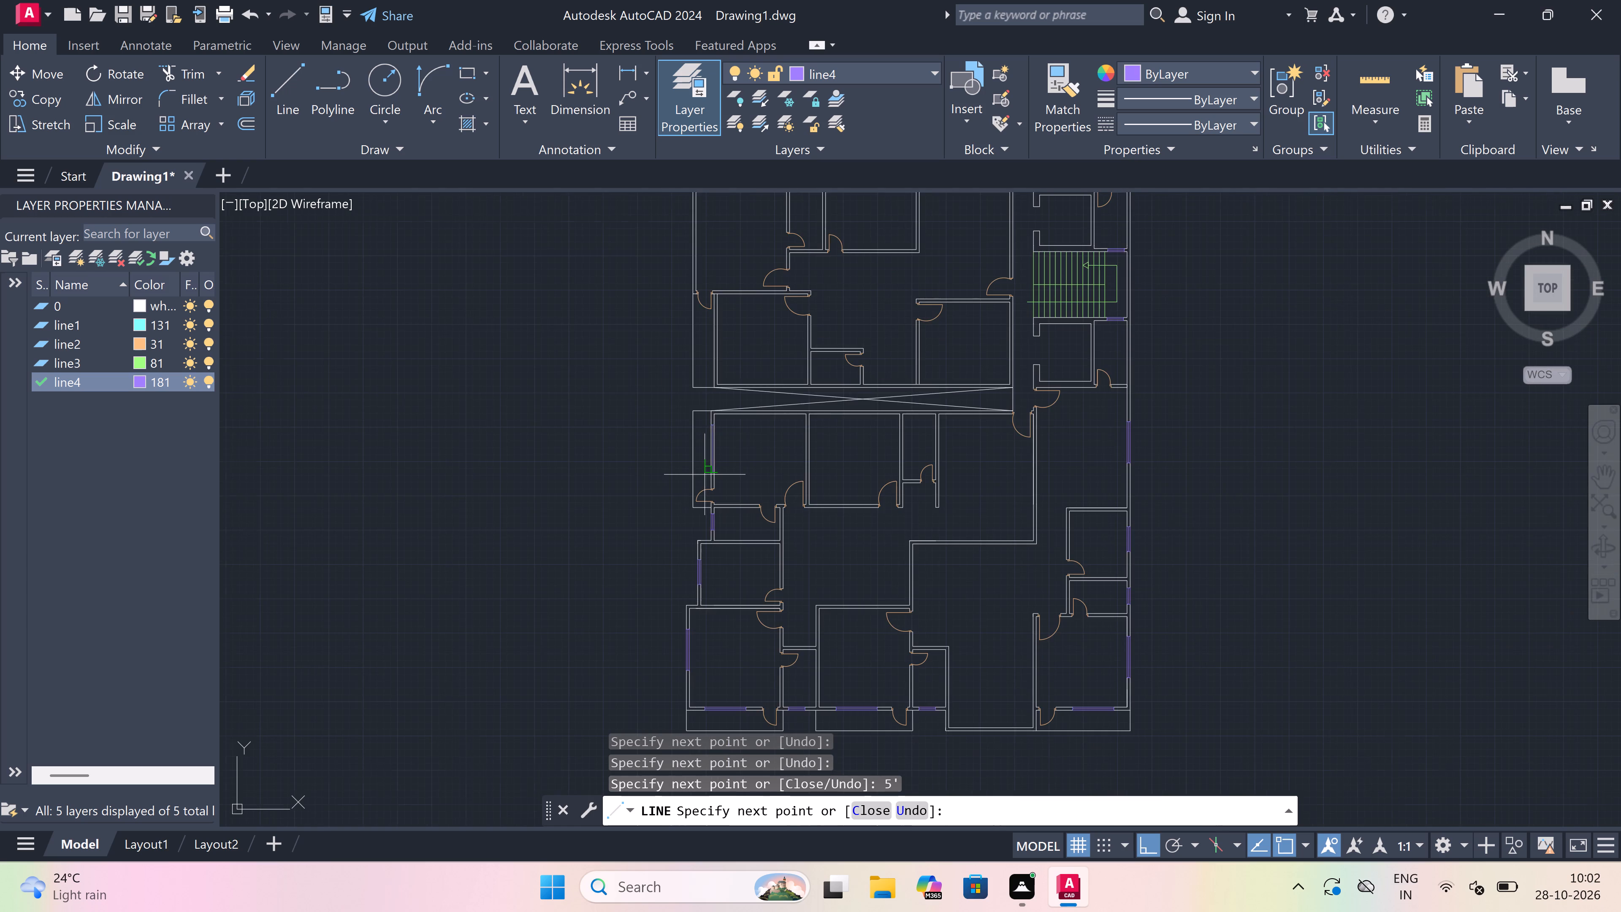
pyautogui.scroll(4, 732, 450)
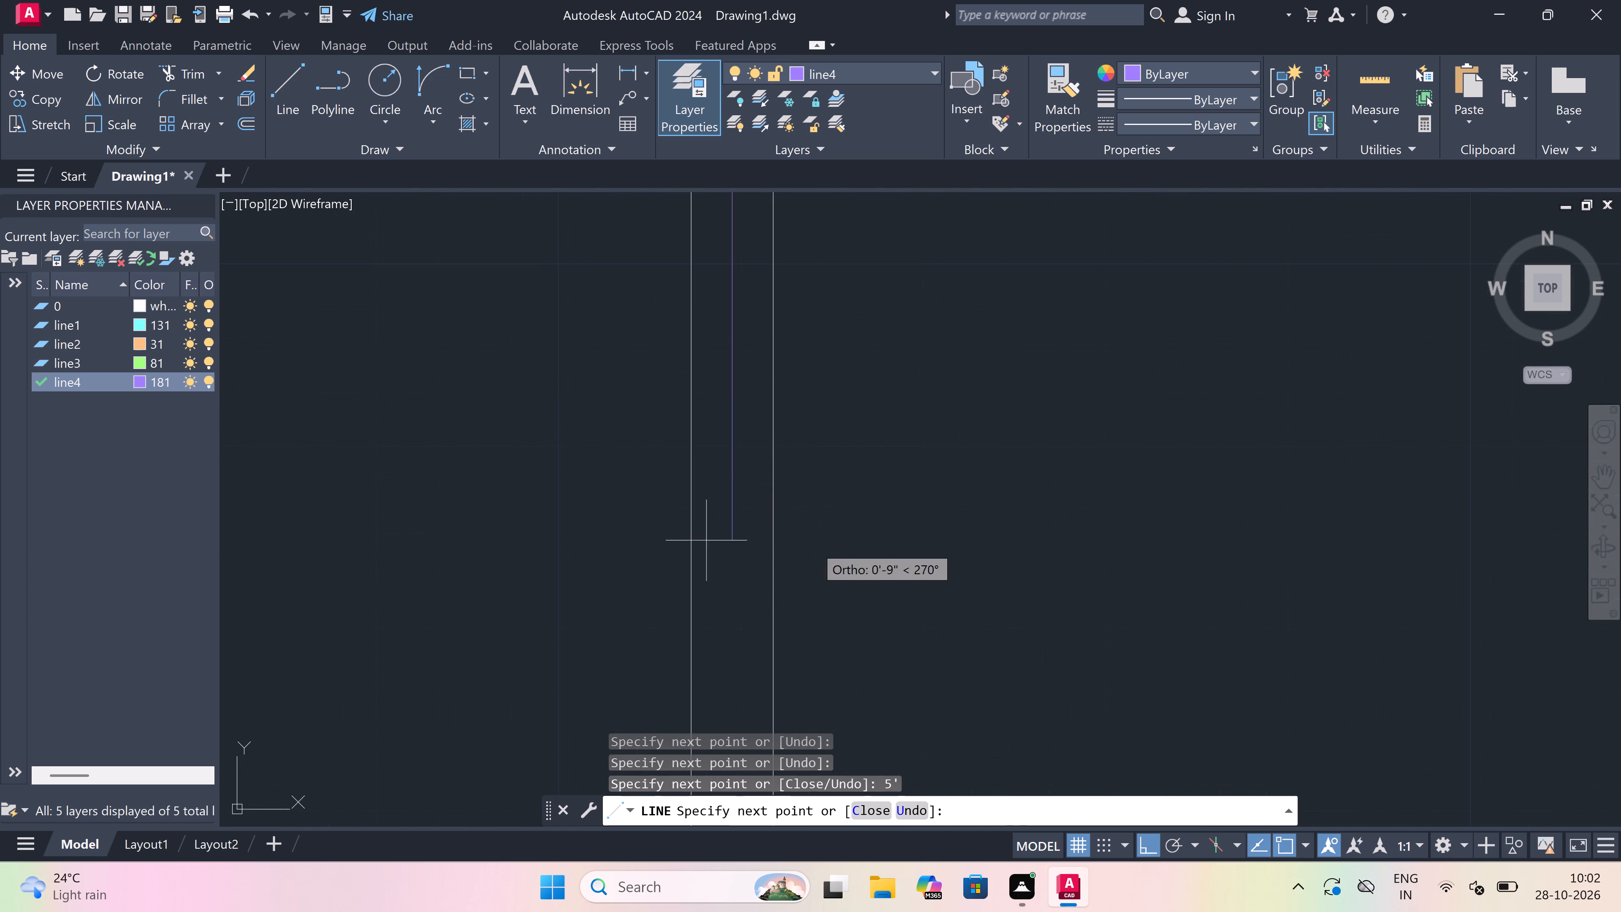
pyautogui.scroll(3, 677, 340)
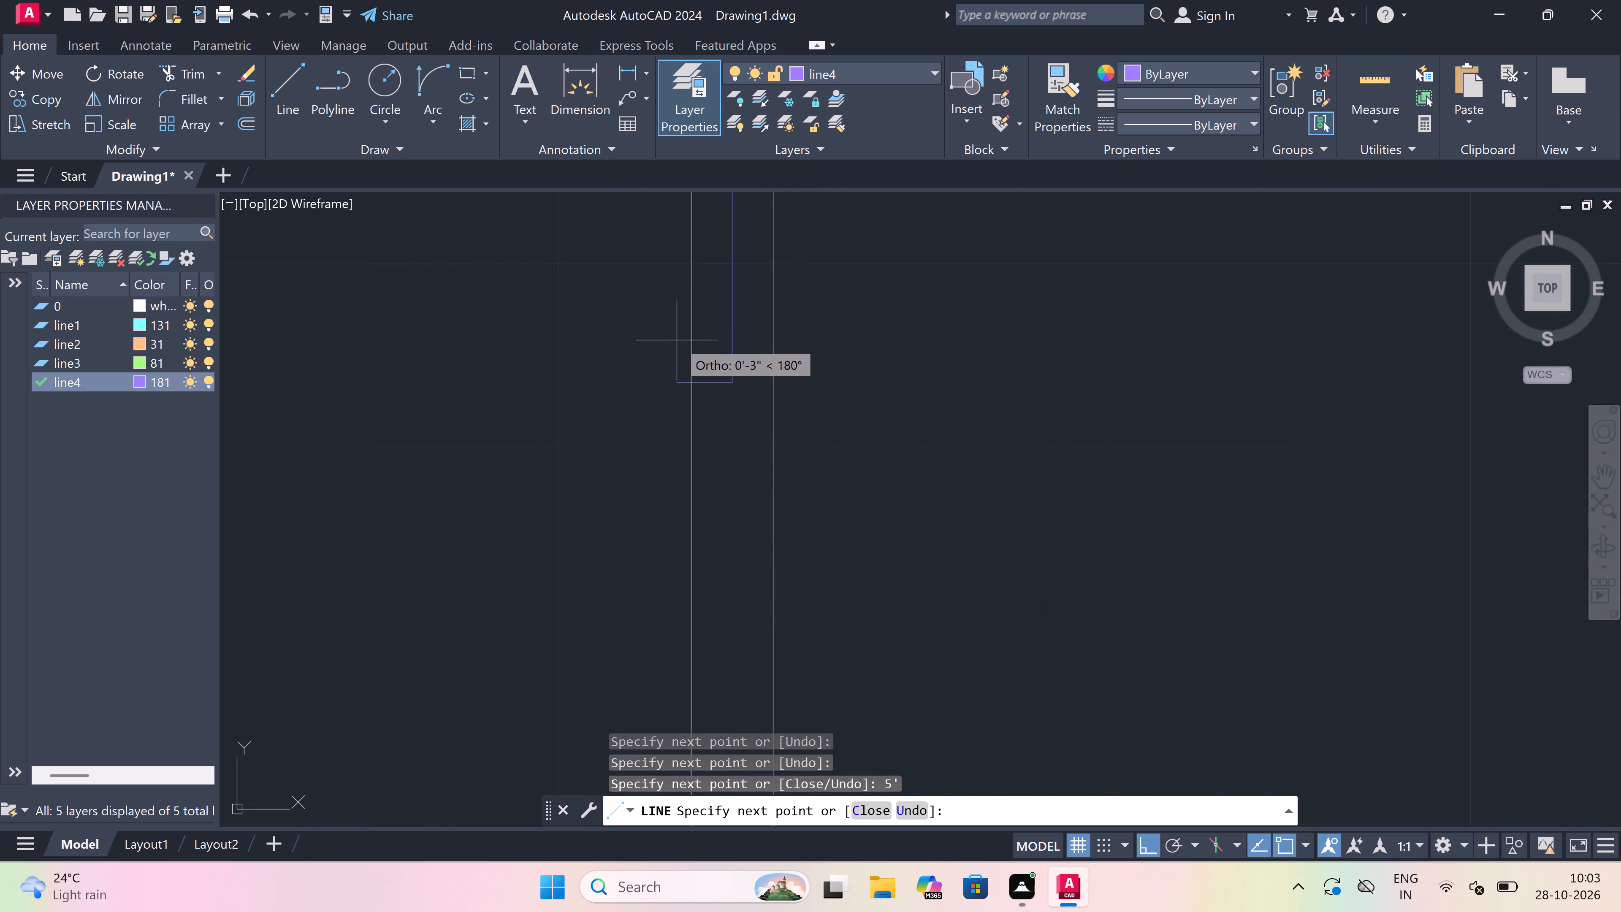
pyautogui.moveTo(729, 511); pyautogui.dragTo(747, 504)
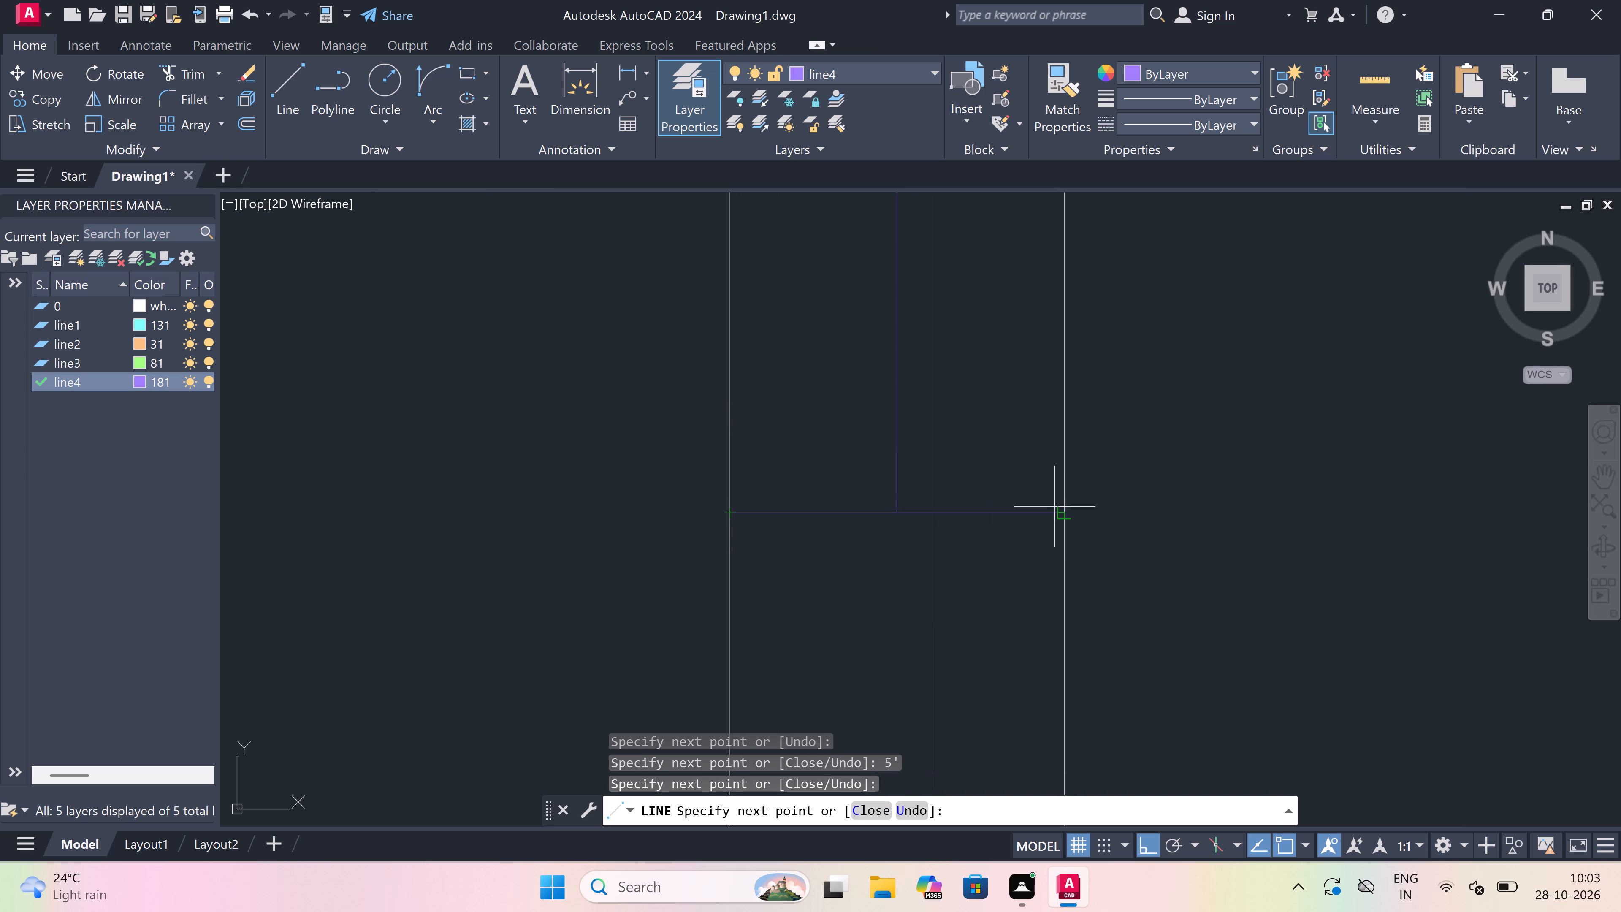
pyautogui.click(1066, 513)
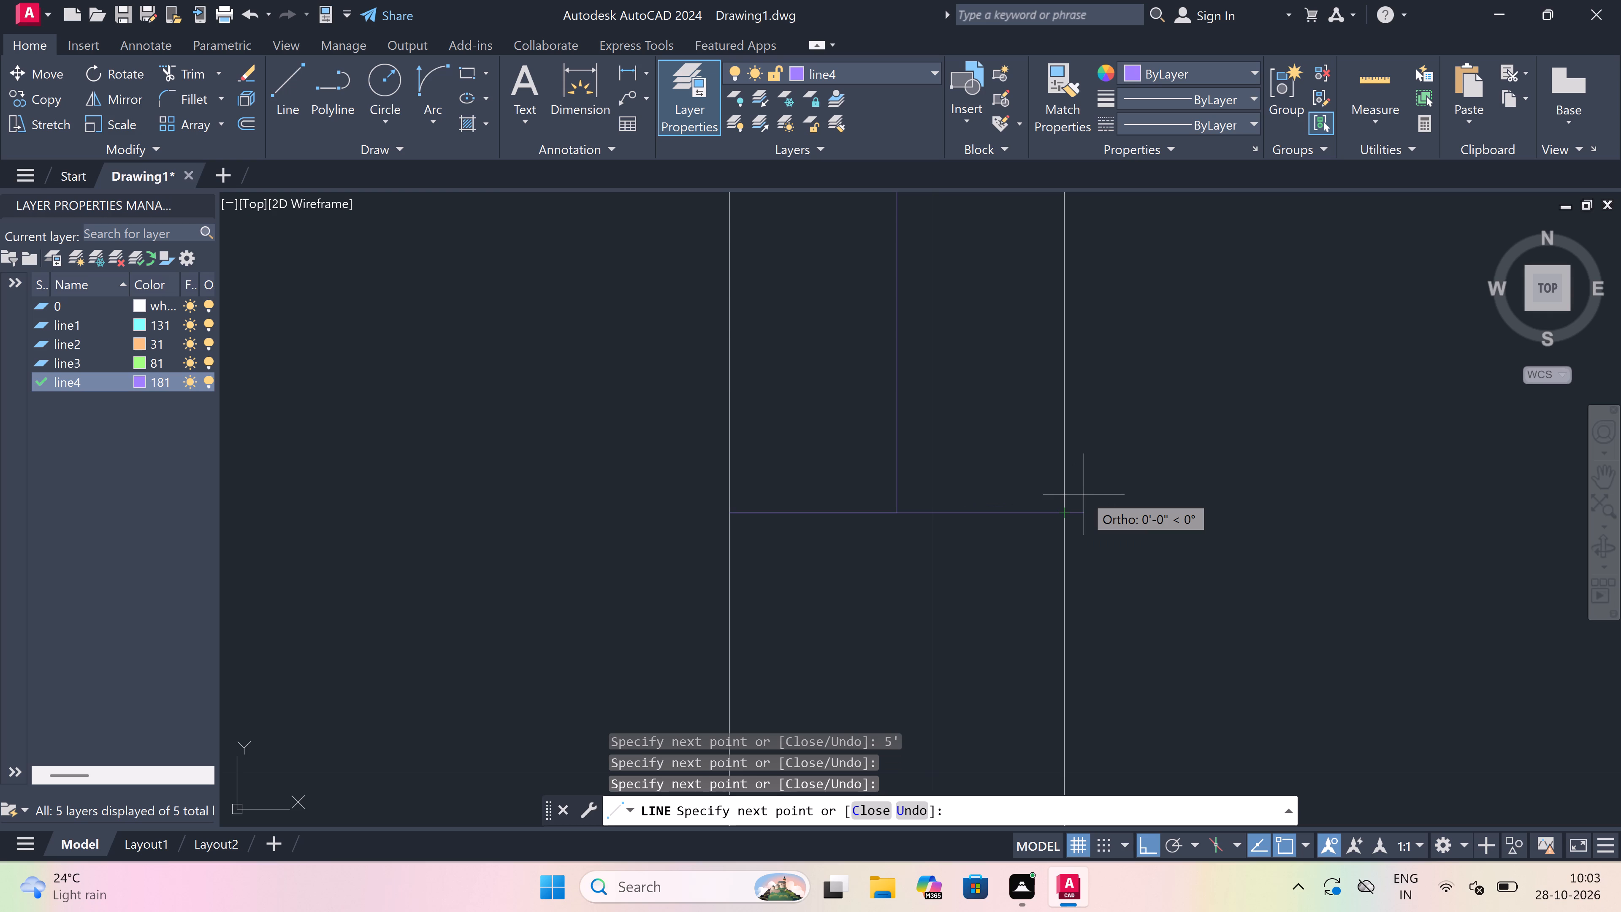
pyautogui.press('Escape')
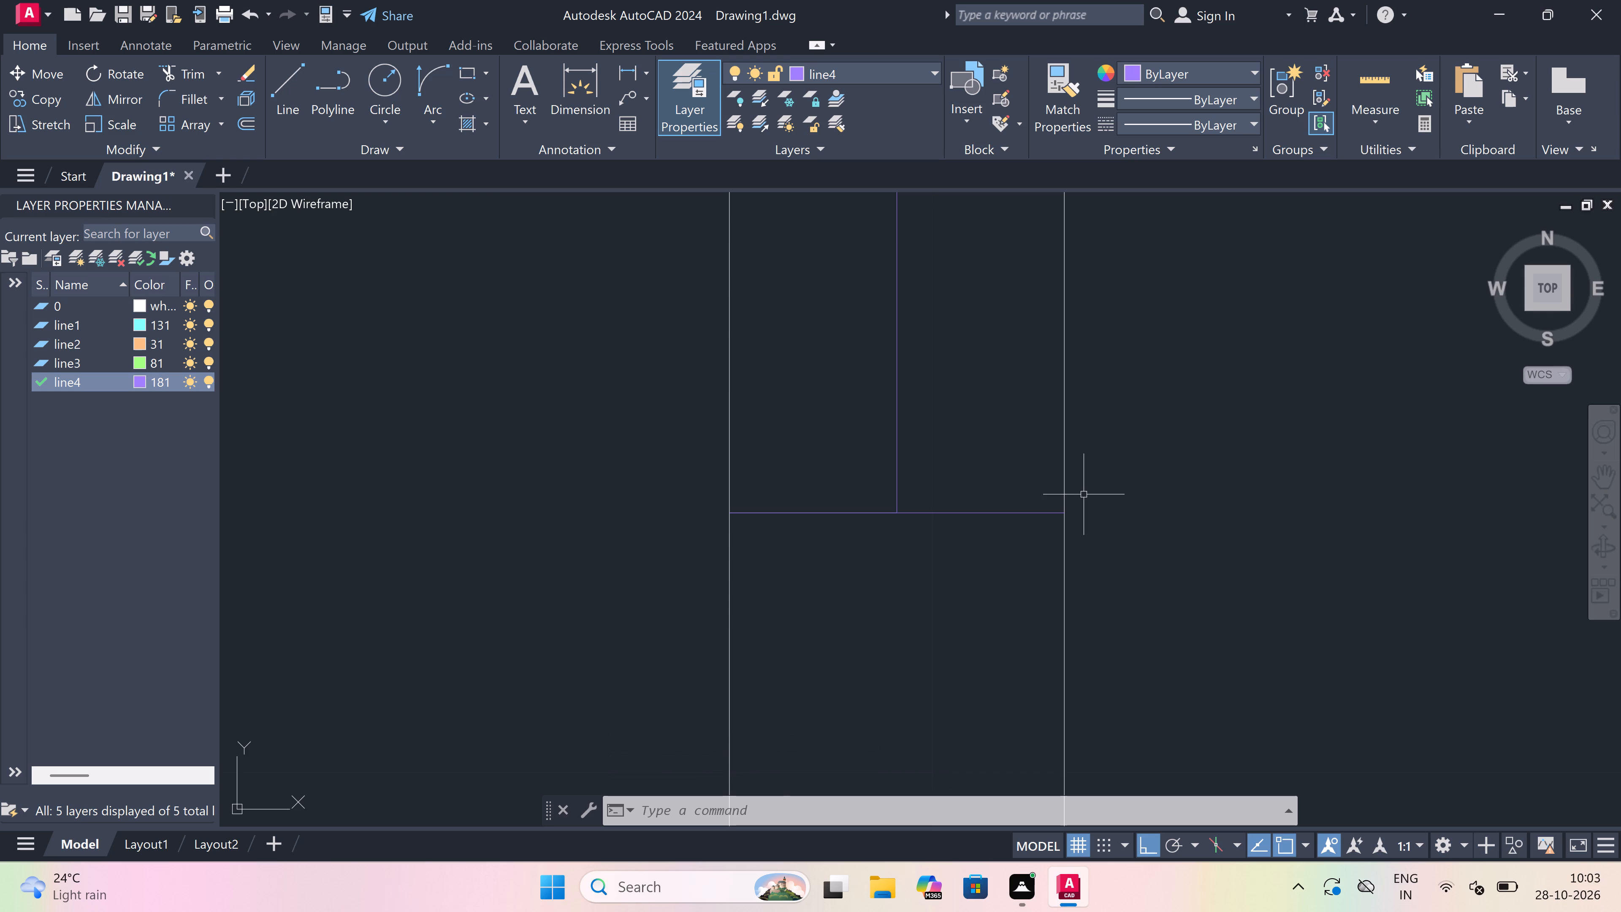
# Trim the inner and outer west wall lines between the jambs of the 5' window.
pyautogui.scroll(-1, 1092, 484)
pyautogui.scroll(-2, 623, 464)
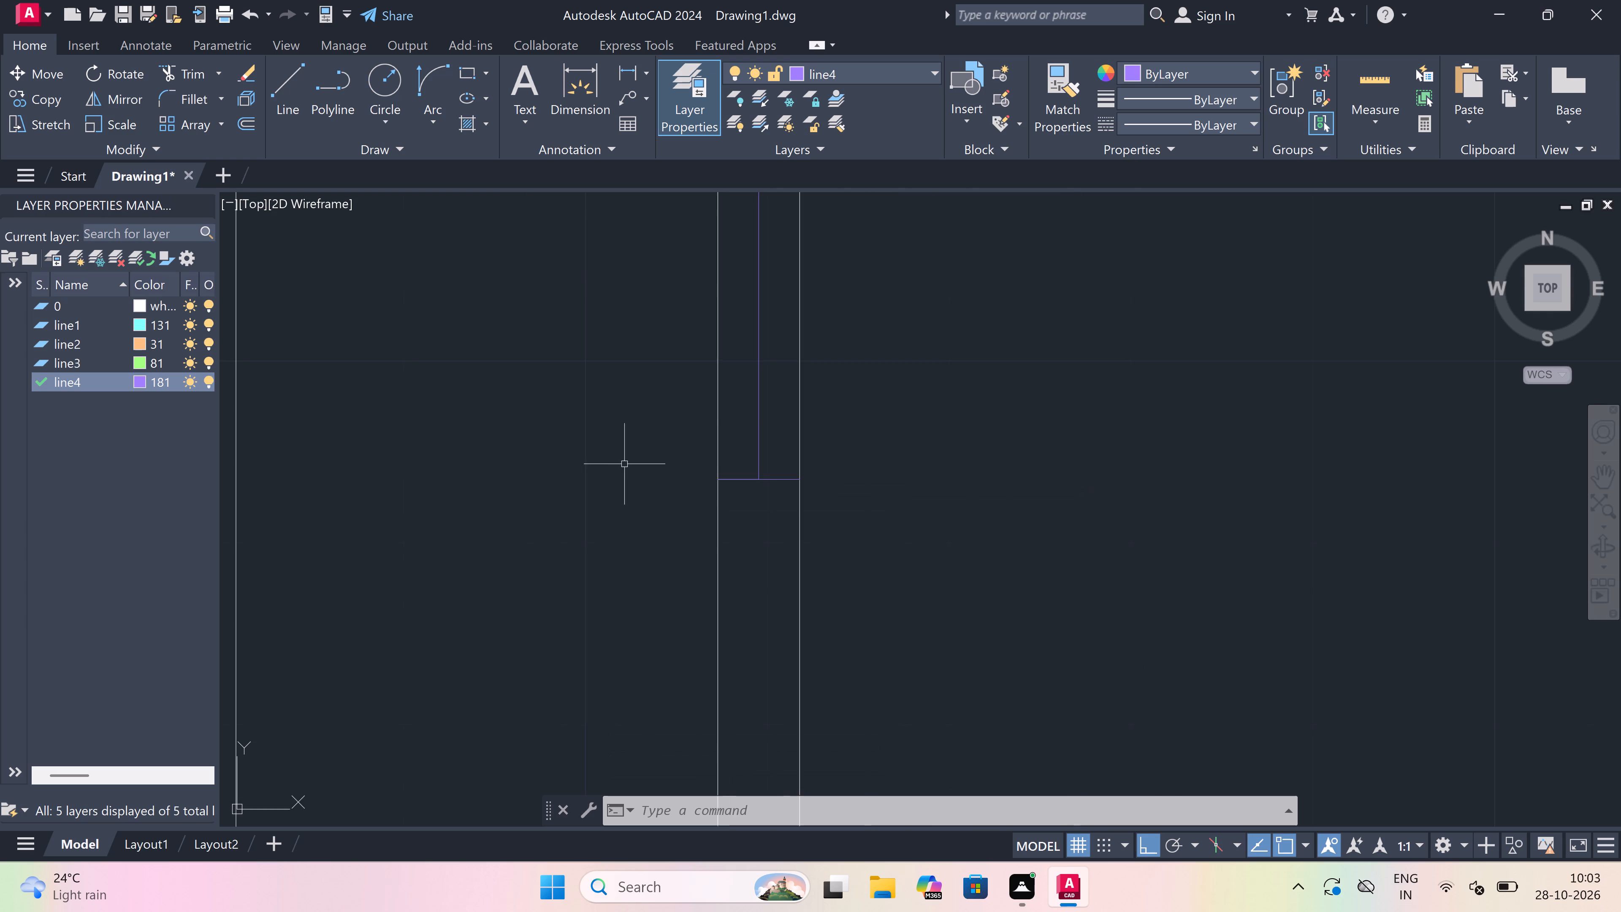
pyautogui.scroll(-6, 704, 397)
pyautogui.scroll(3, 709, 336)
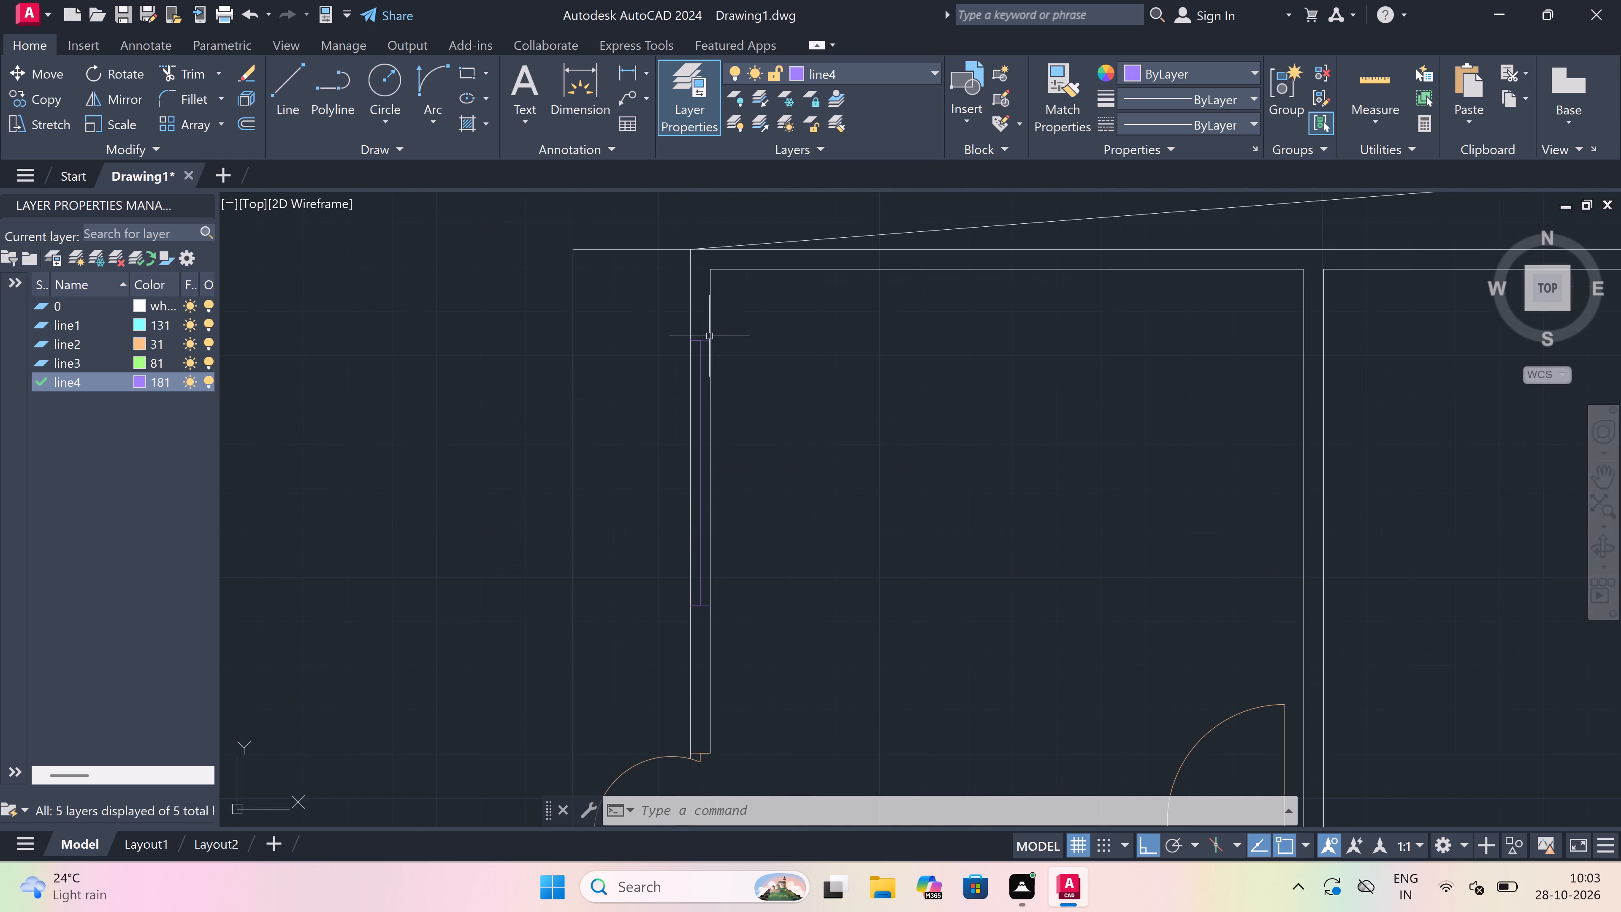
pyautogui.scroll(2, 709, 347)
pyautogui.scroll(-1, 709, 347)
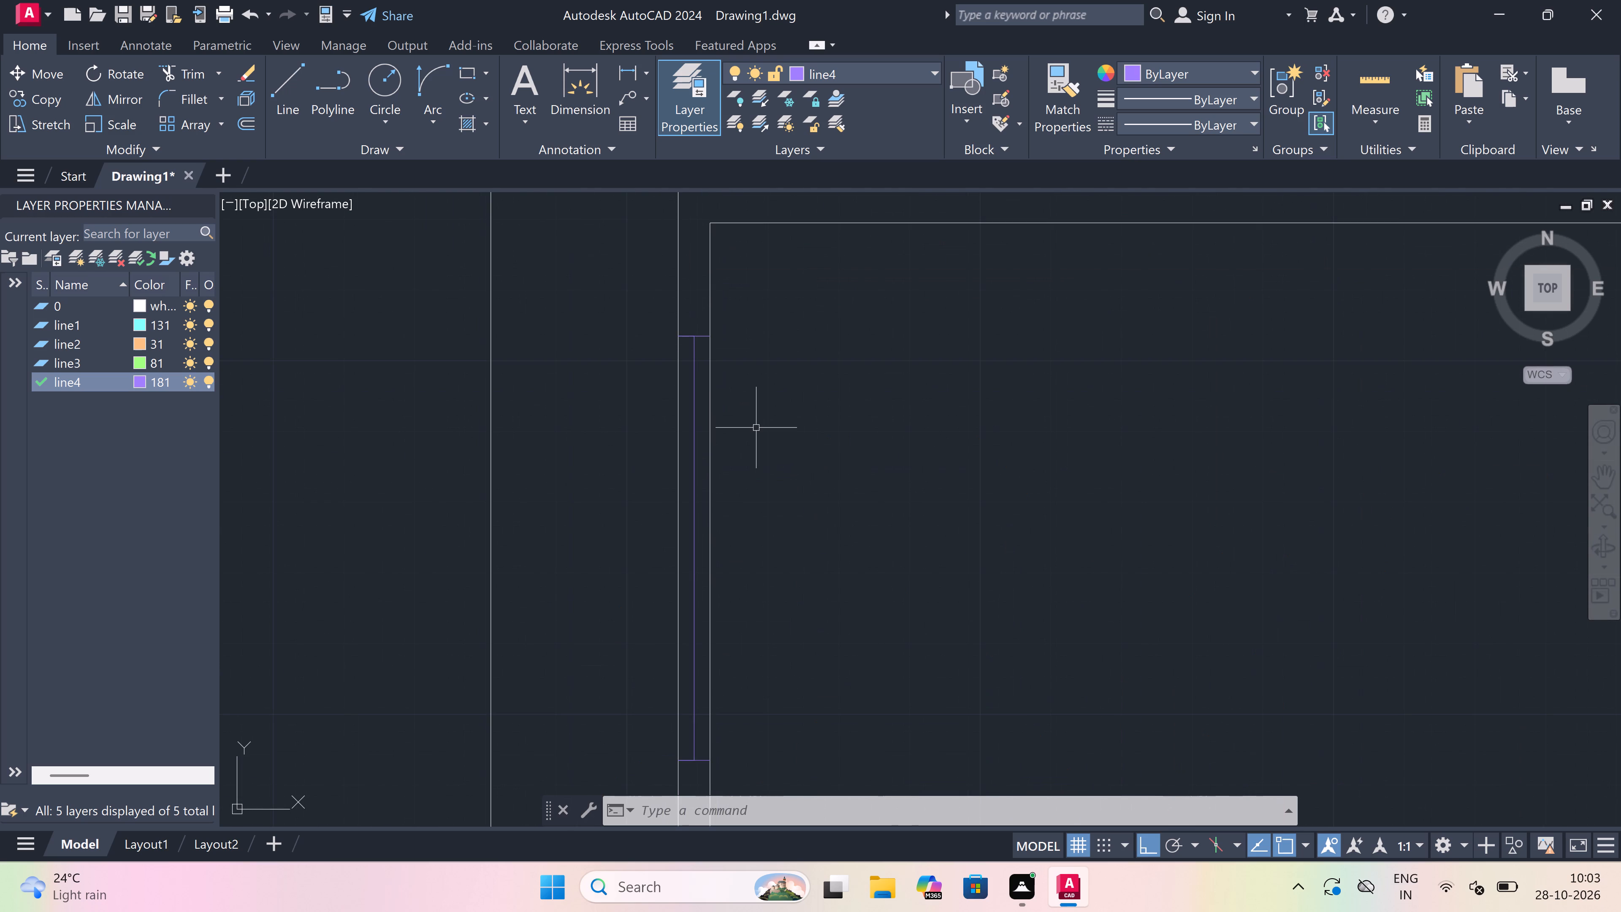
pyautogui.write('tr')
pyautogui.press('space')
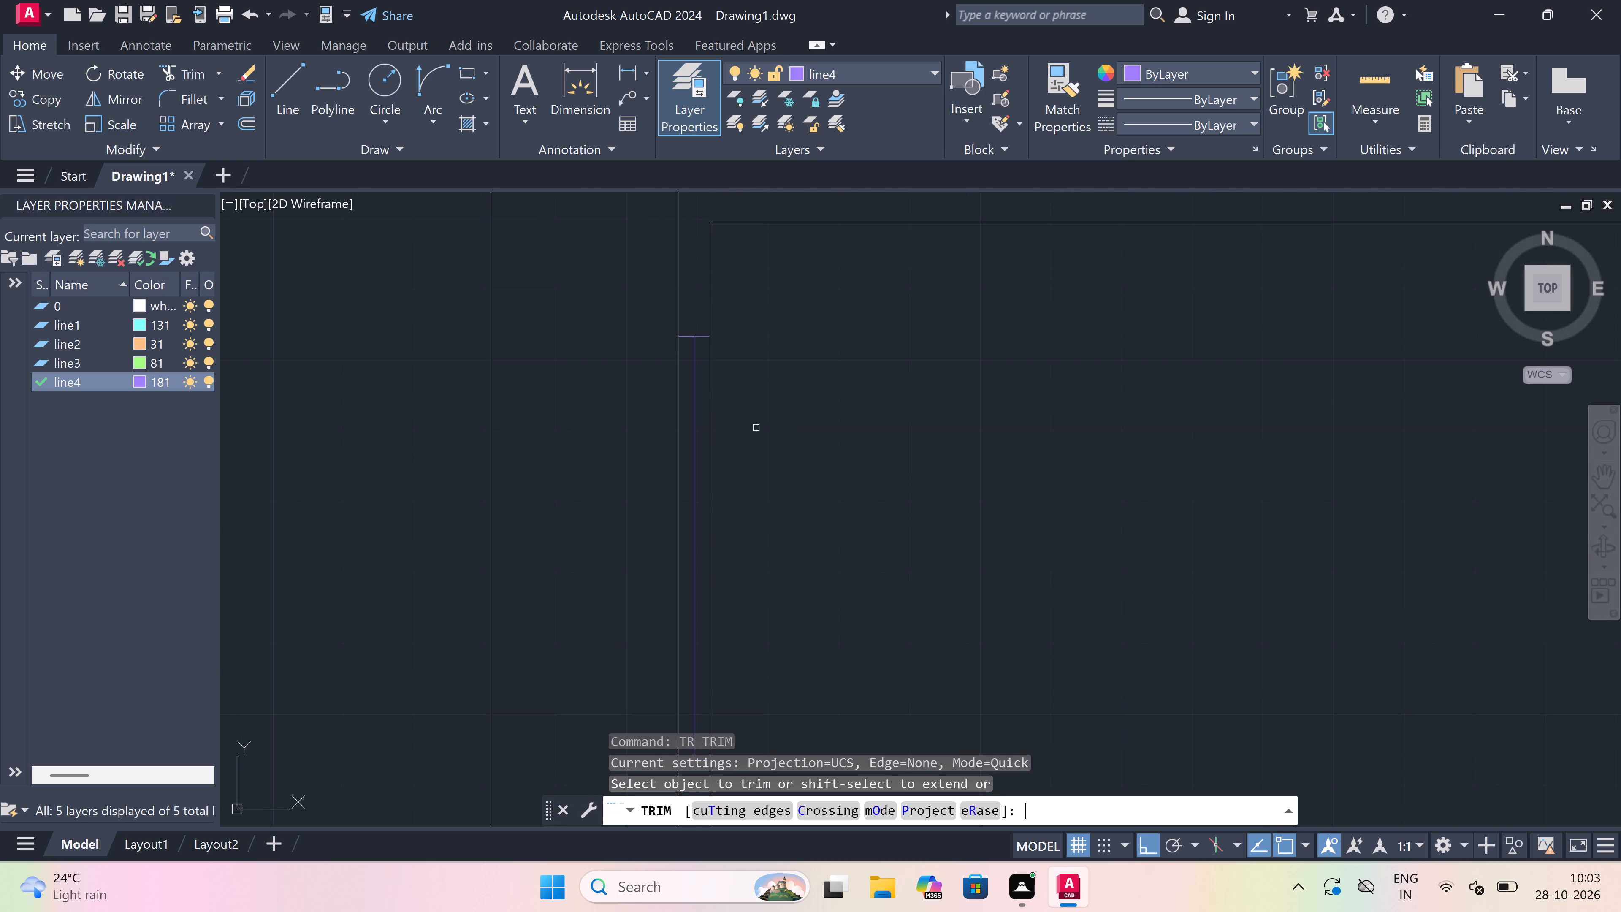
pyautogui.scroll(-2, 754, 425)
pyautogui.scroll(1, 745, 438)
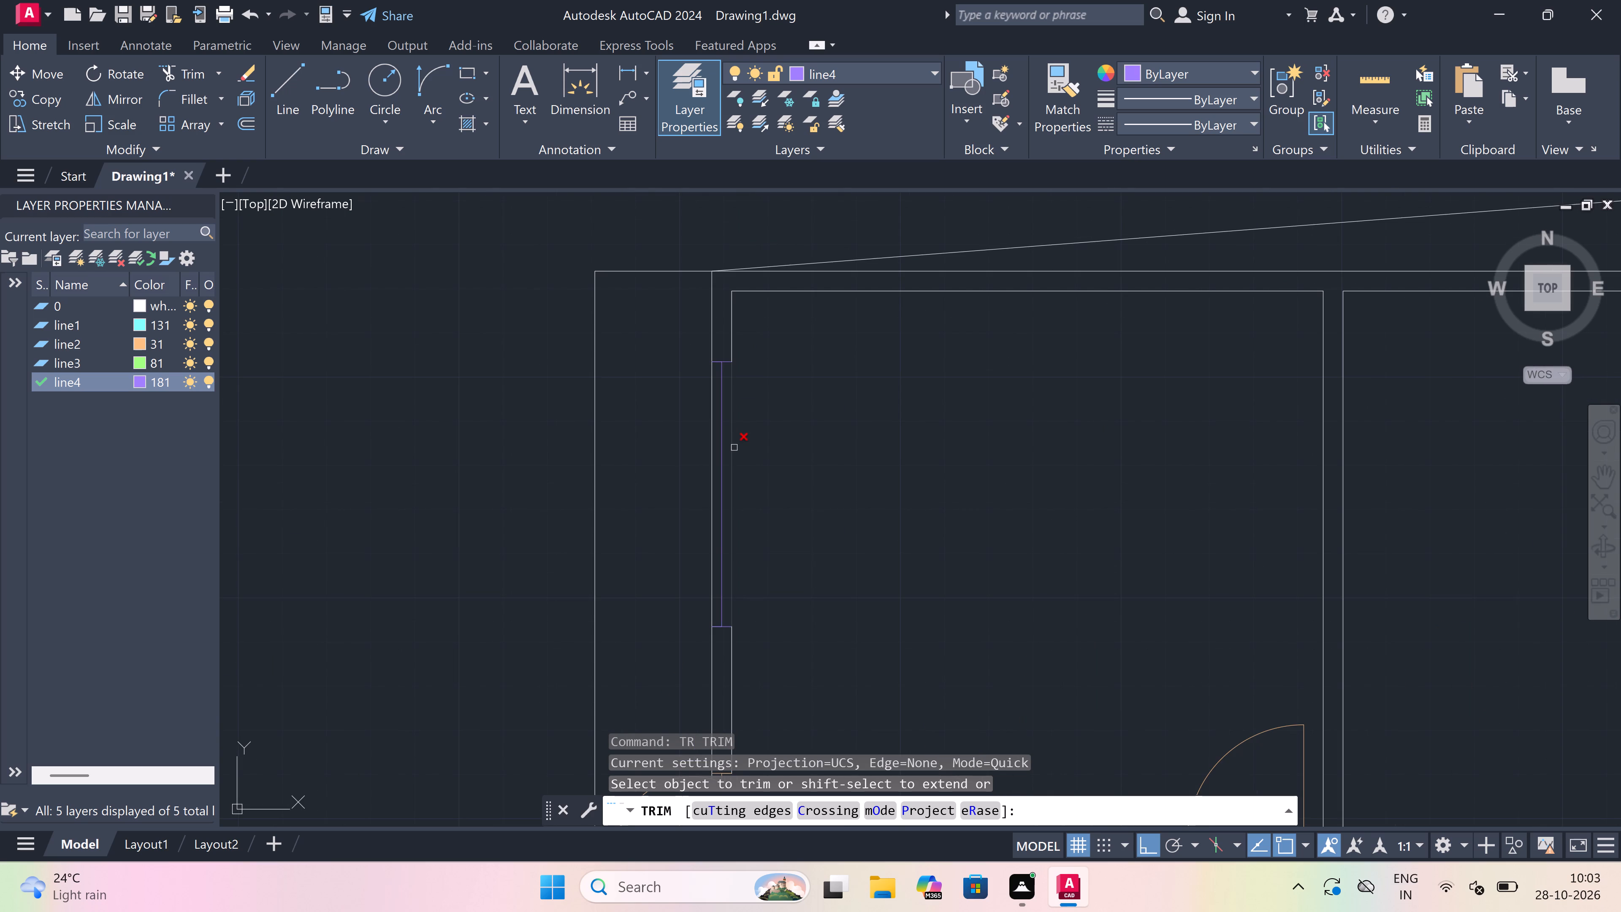
pyautogui.click(733, 449)
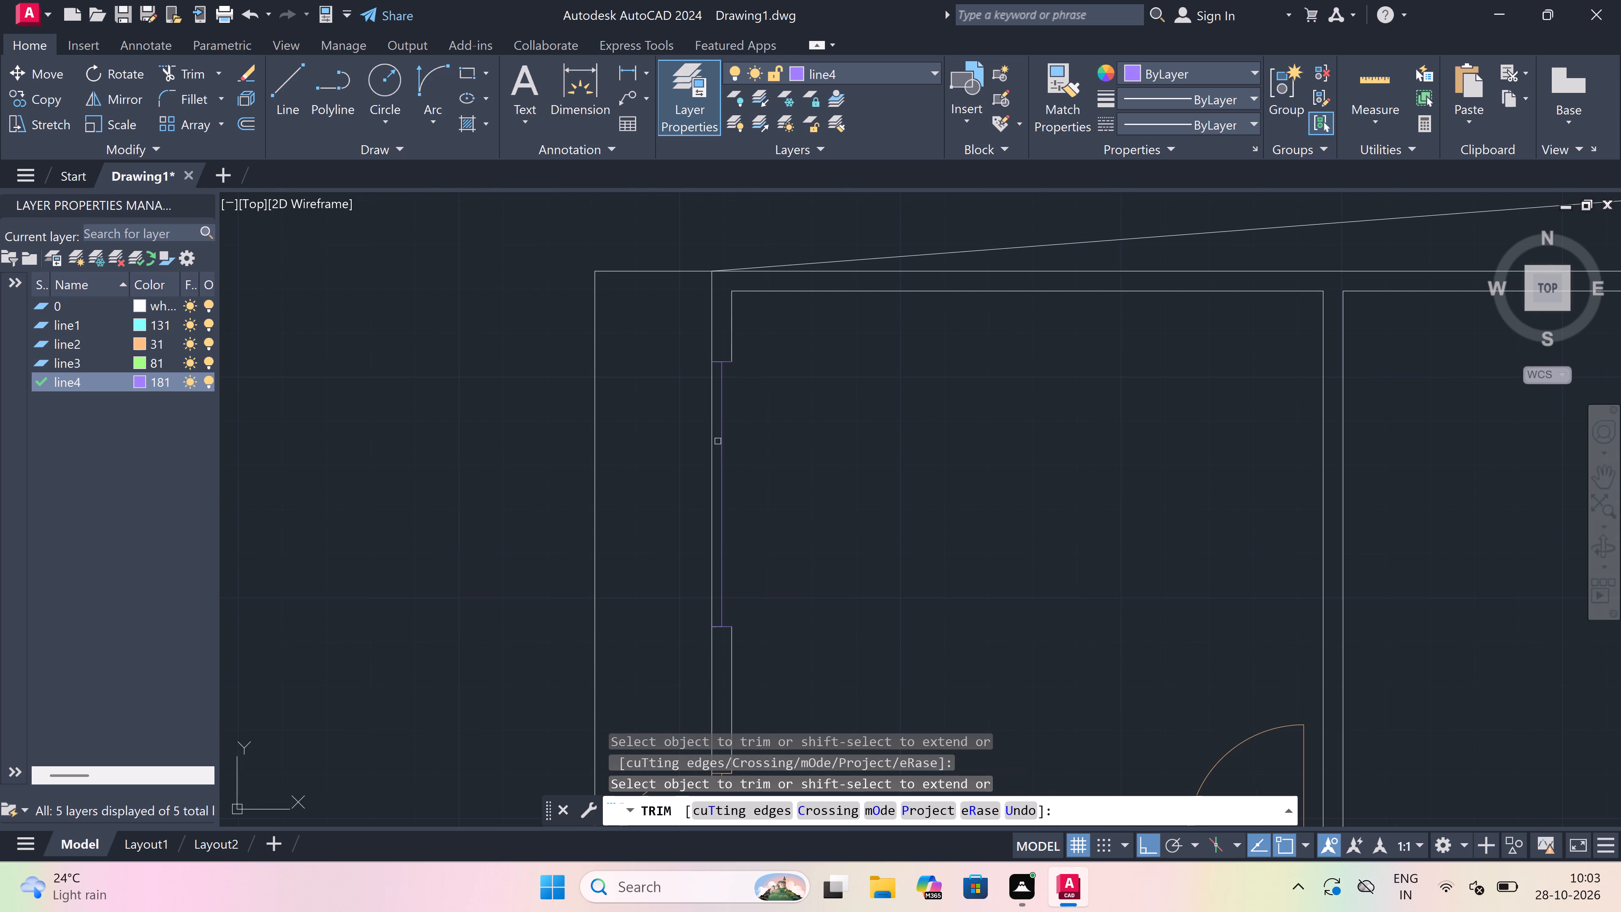
pyautogui.click(710, 439)
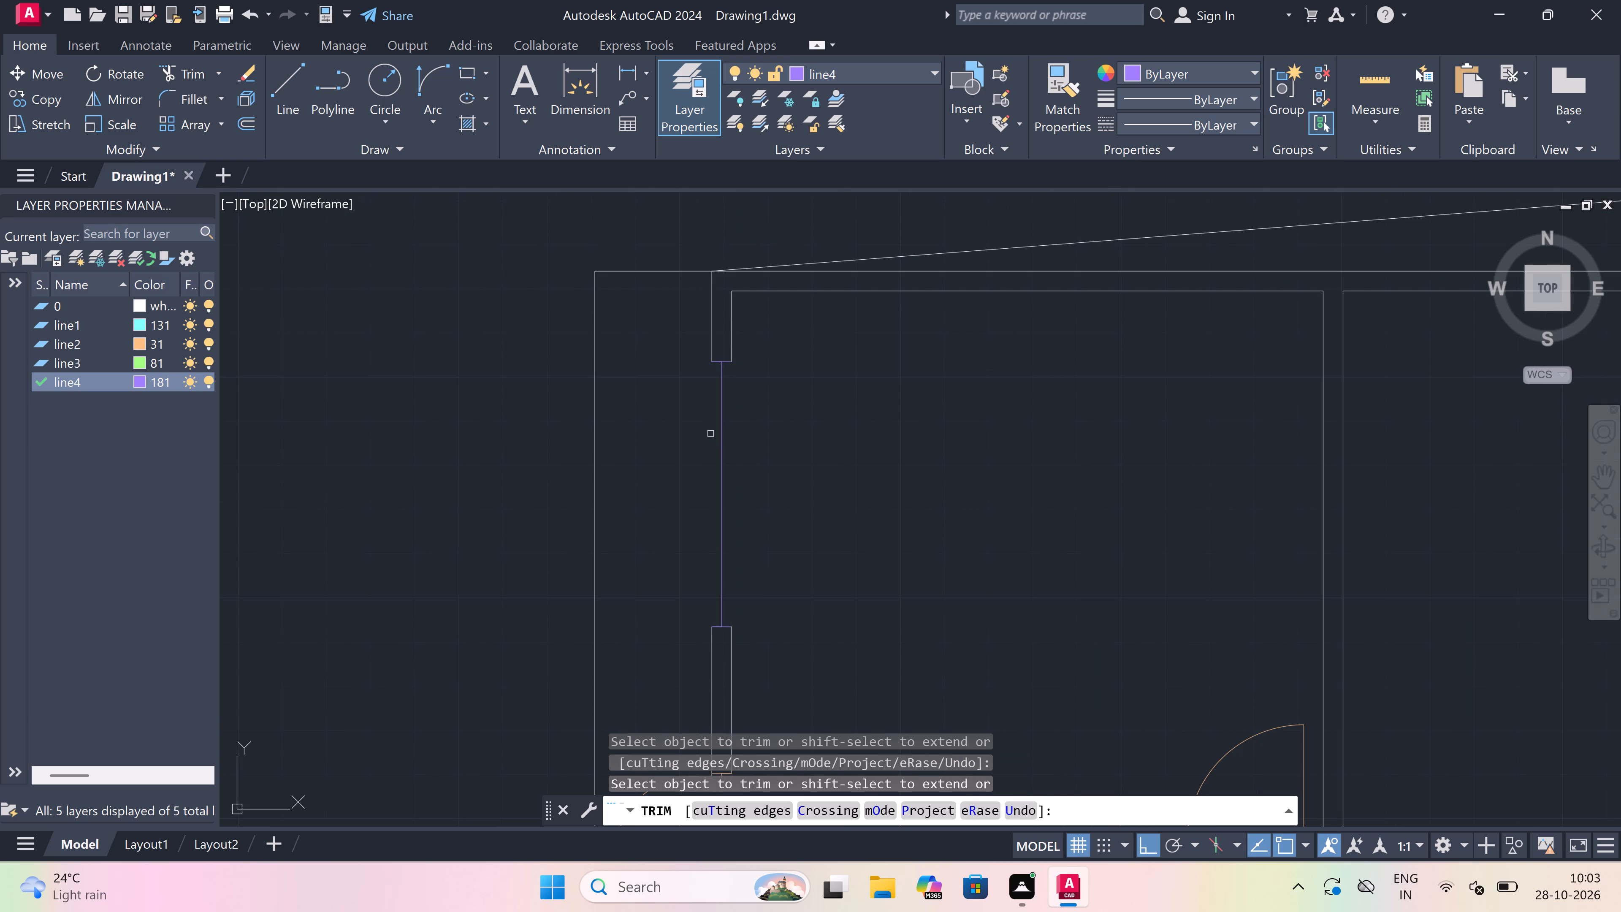
pyautogui.press('Escape')
# Draw the outer face line of the west wall's 5' window between its jambs on layer line4.
pyautogui.write('l')
pyautogui.press('space')
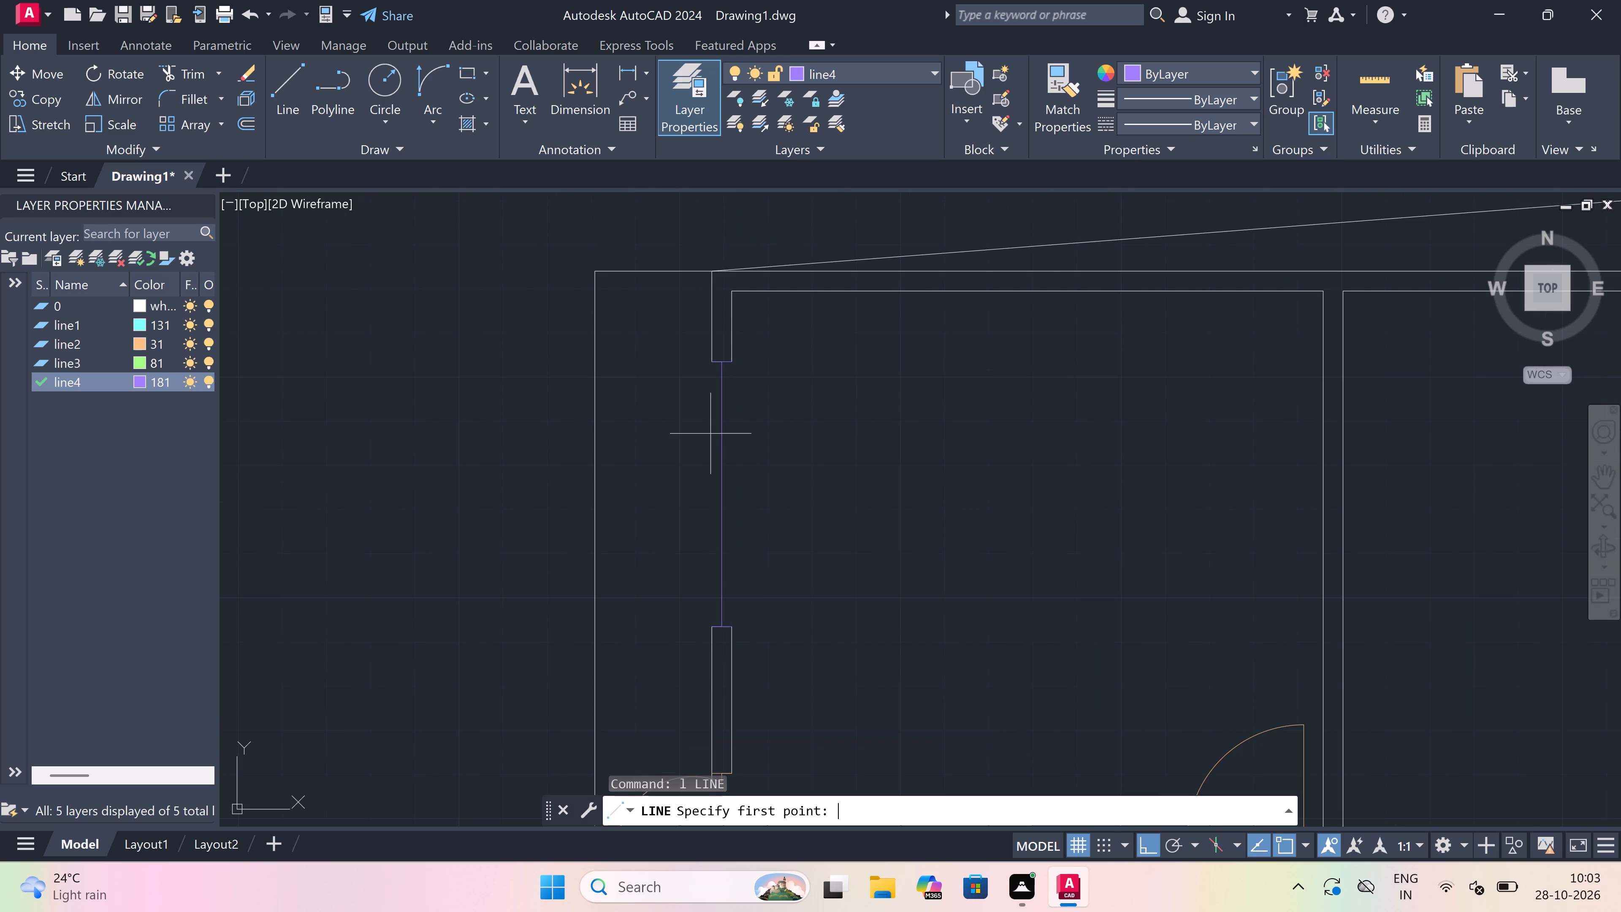
pyautogui.click(707, 363)
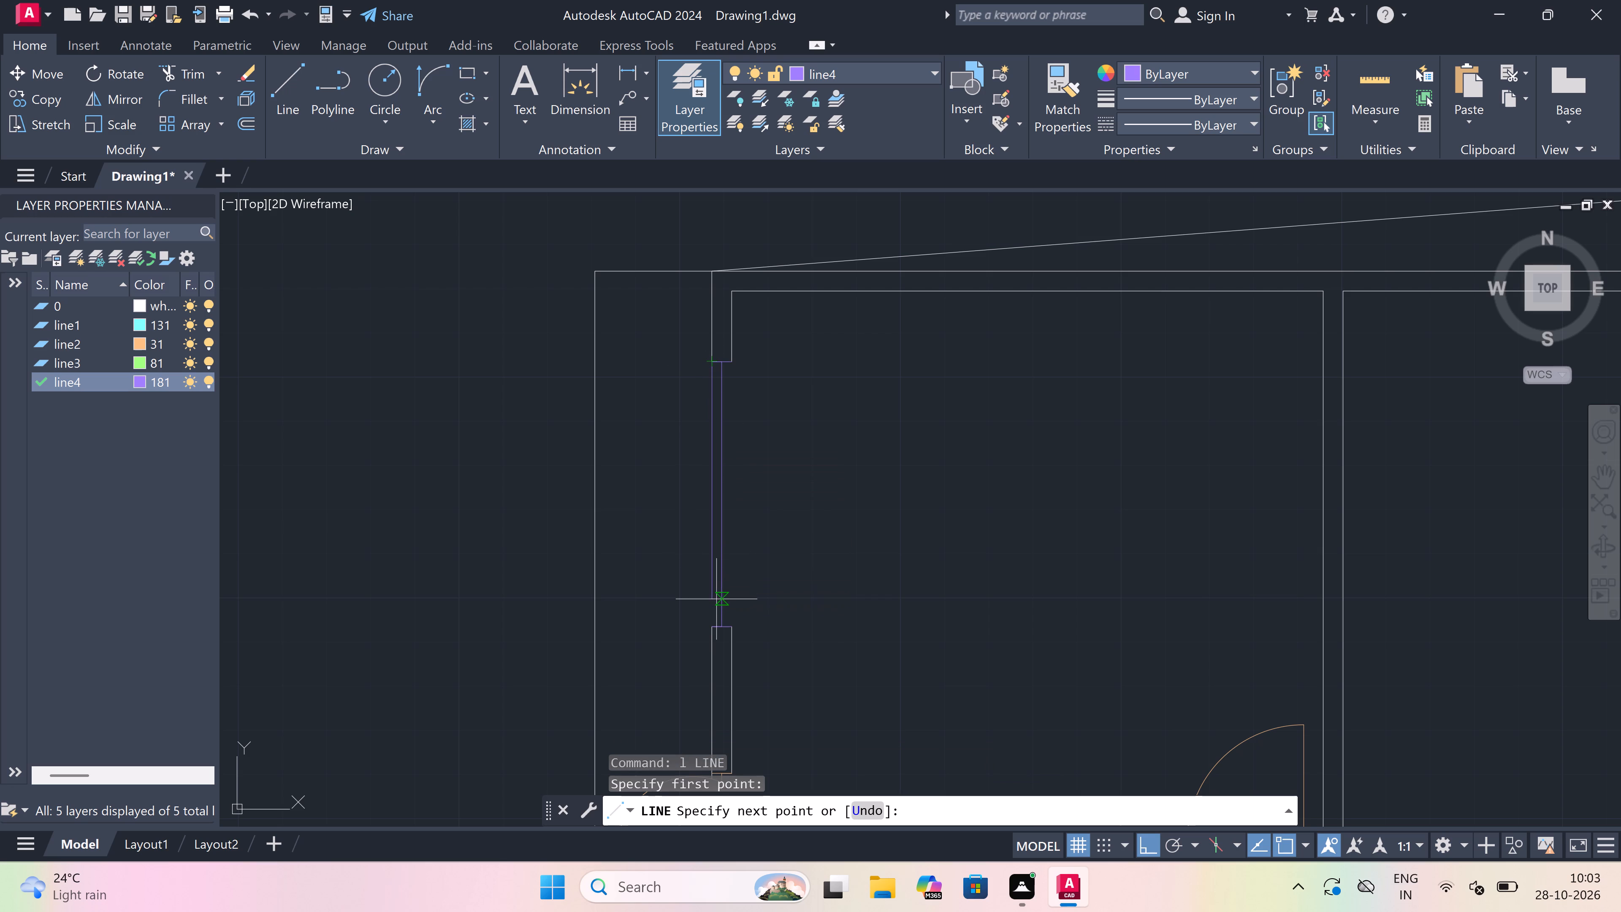
pyautogui.click(710, 630)
pyautogui.press('Escape')
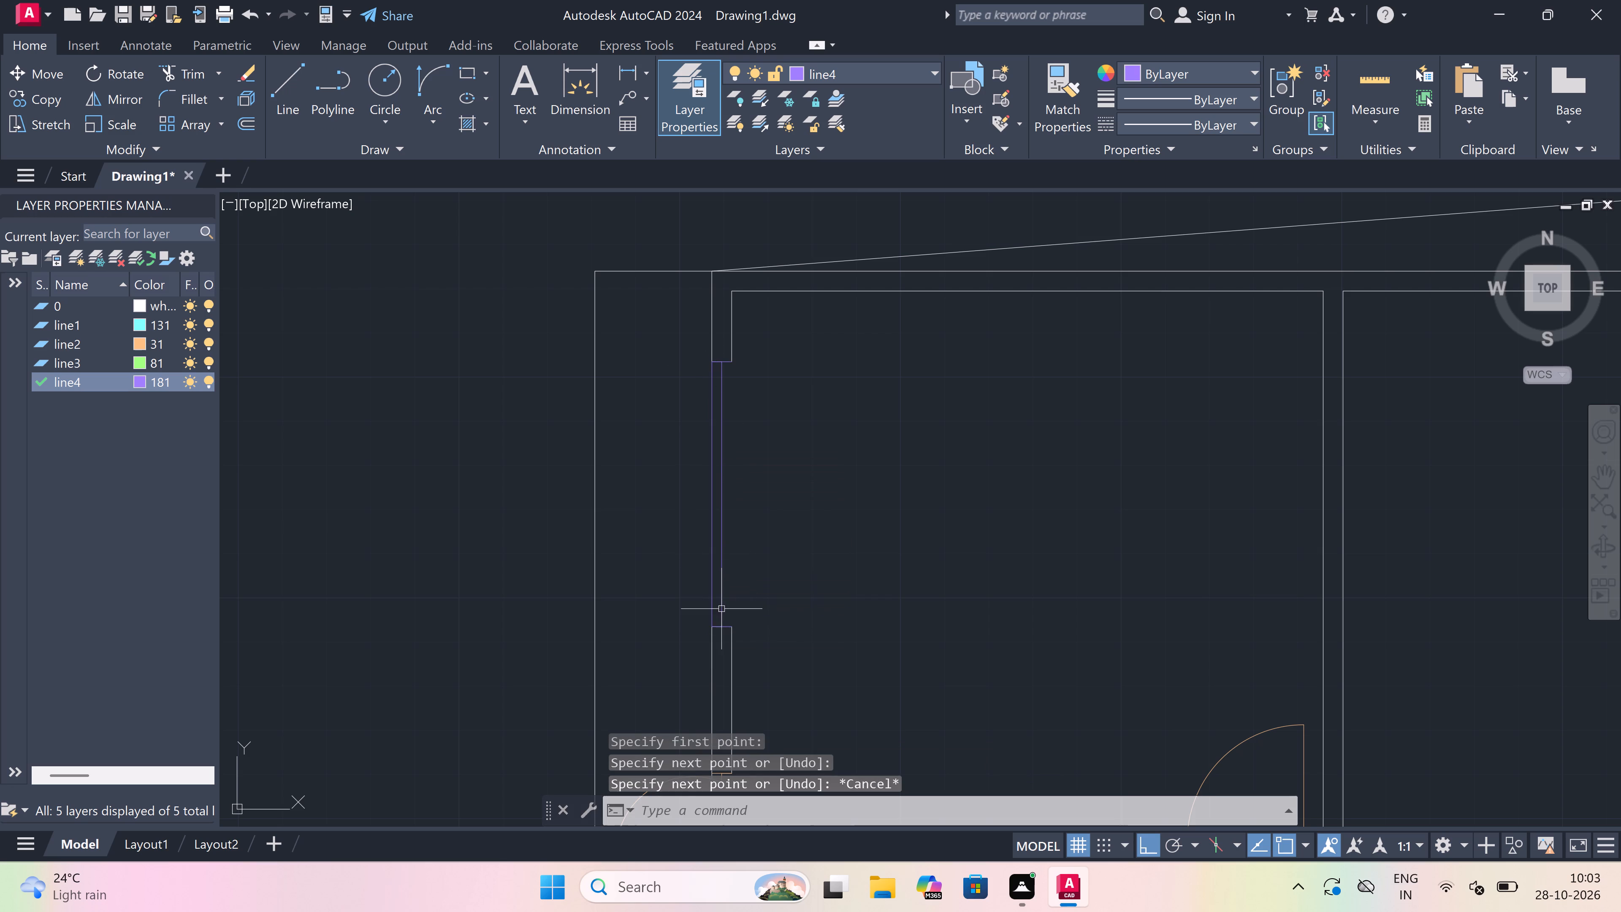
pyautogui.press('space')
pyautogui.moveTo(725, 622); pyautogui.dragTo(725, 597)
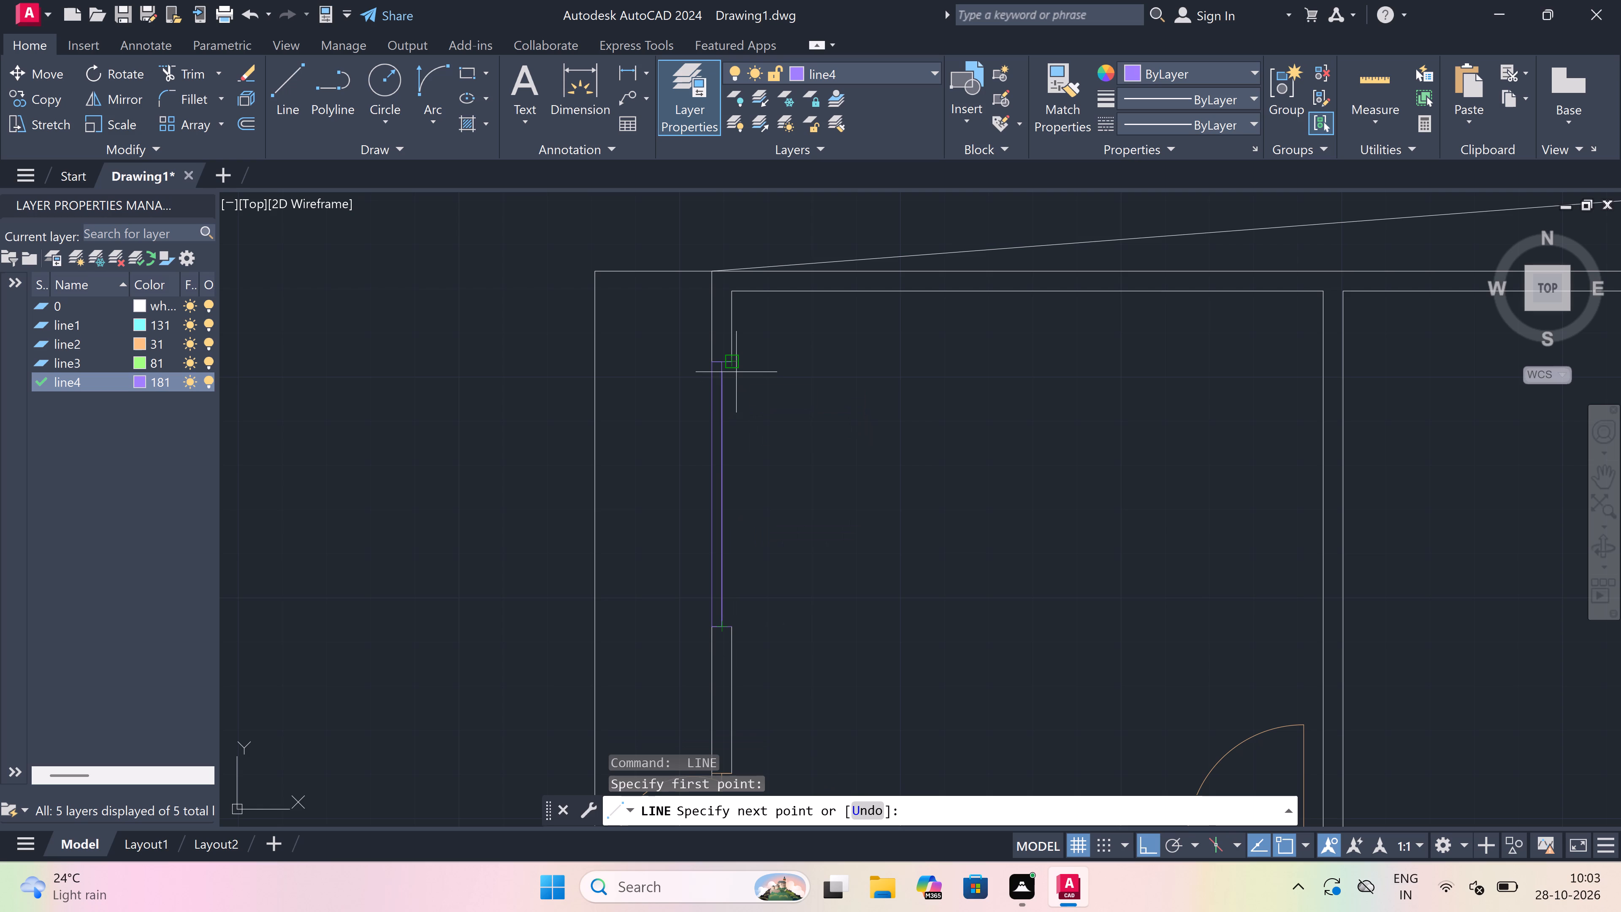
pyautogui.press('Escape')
# Draw the inner face line of the west wall's 5' window from the south jamb to the north jamb.
pyautogui.scroll(3, 745, 608)
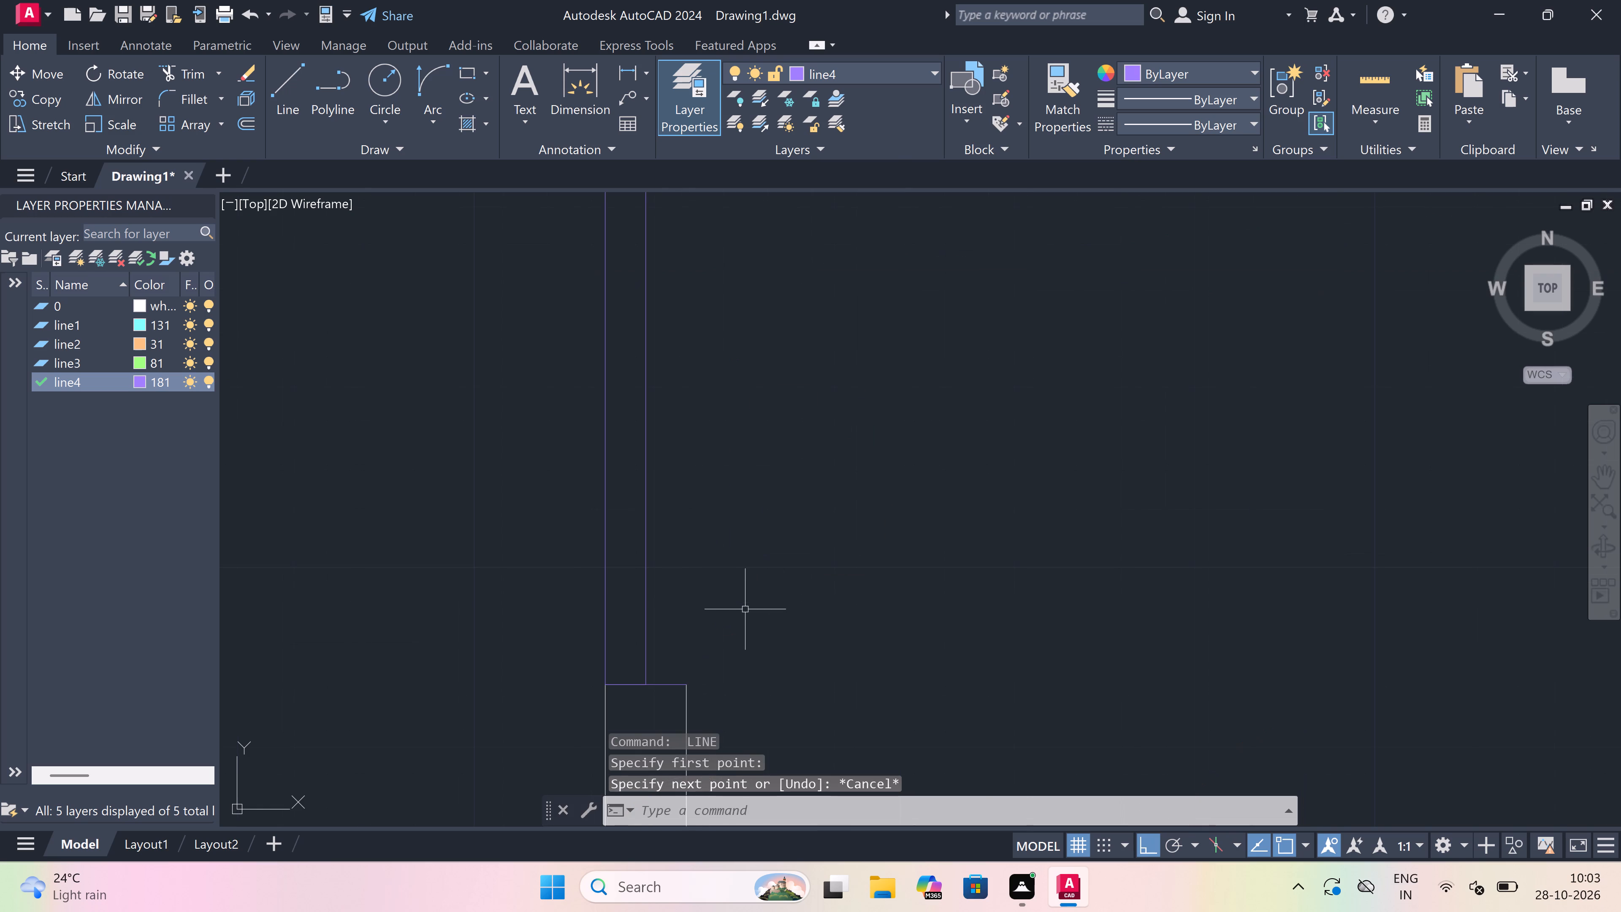
pyautogui.press('space')
pyautogui.moveTo(690, 681); pyautogui.dragTo(693, 623)
pyautogui.scroll(-4, 687, 413)
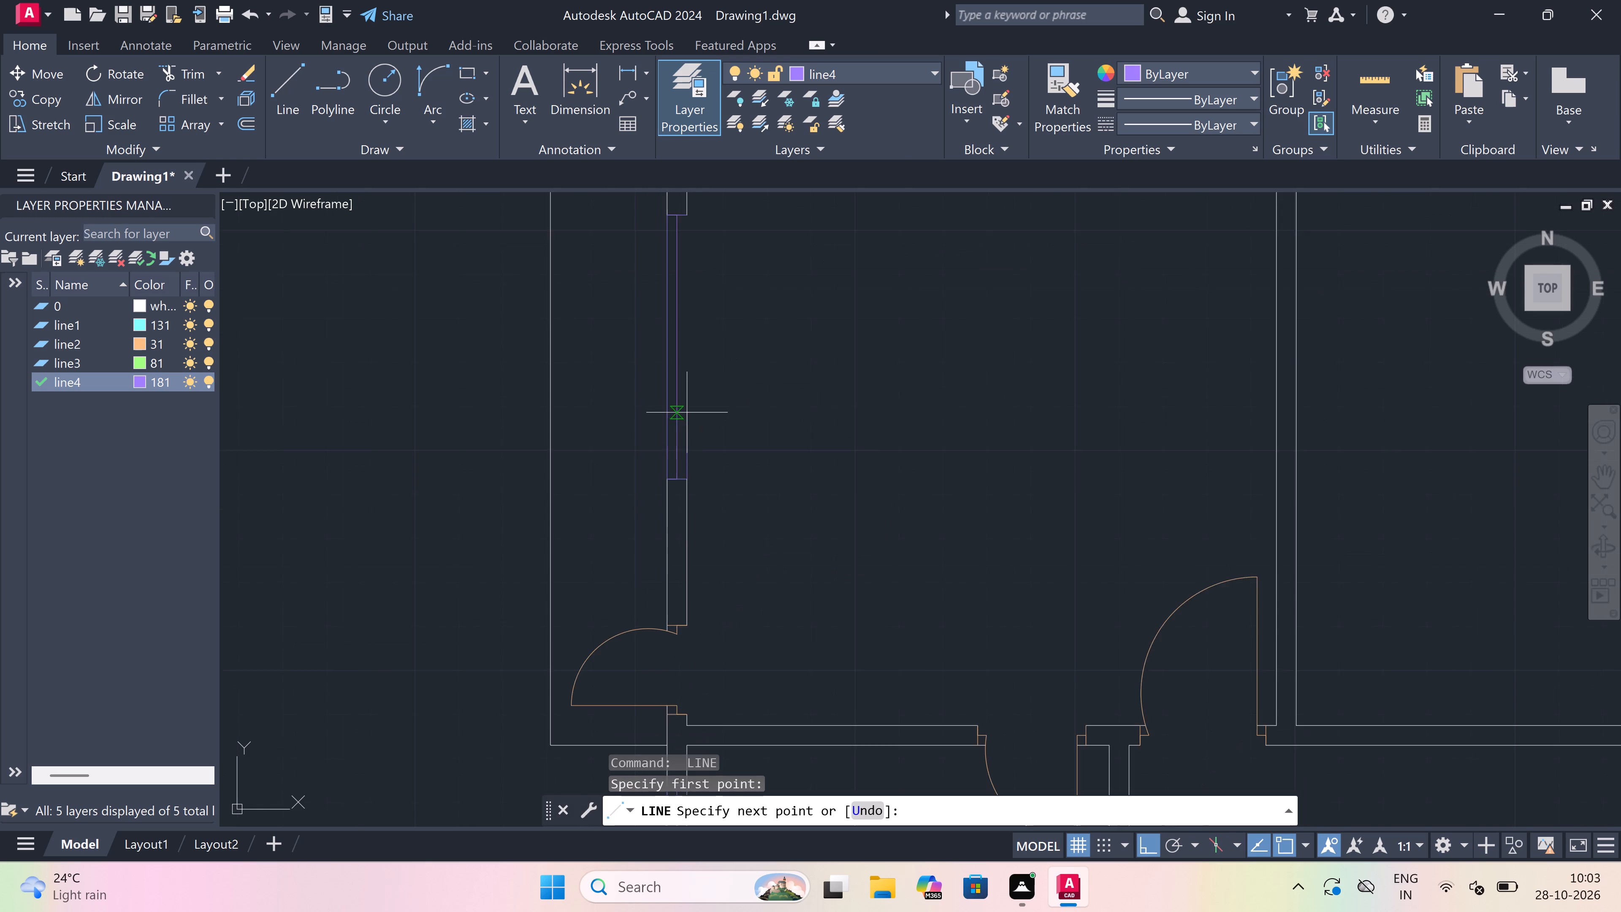
pyautogui.scroll(-1, 687, 413)
pyautogui.scroll(1, 686, 373)
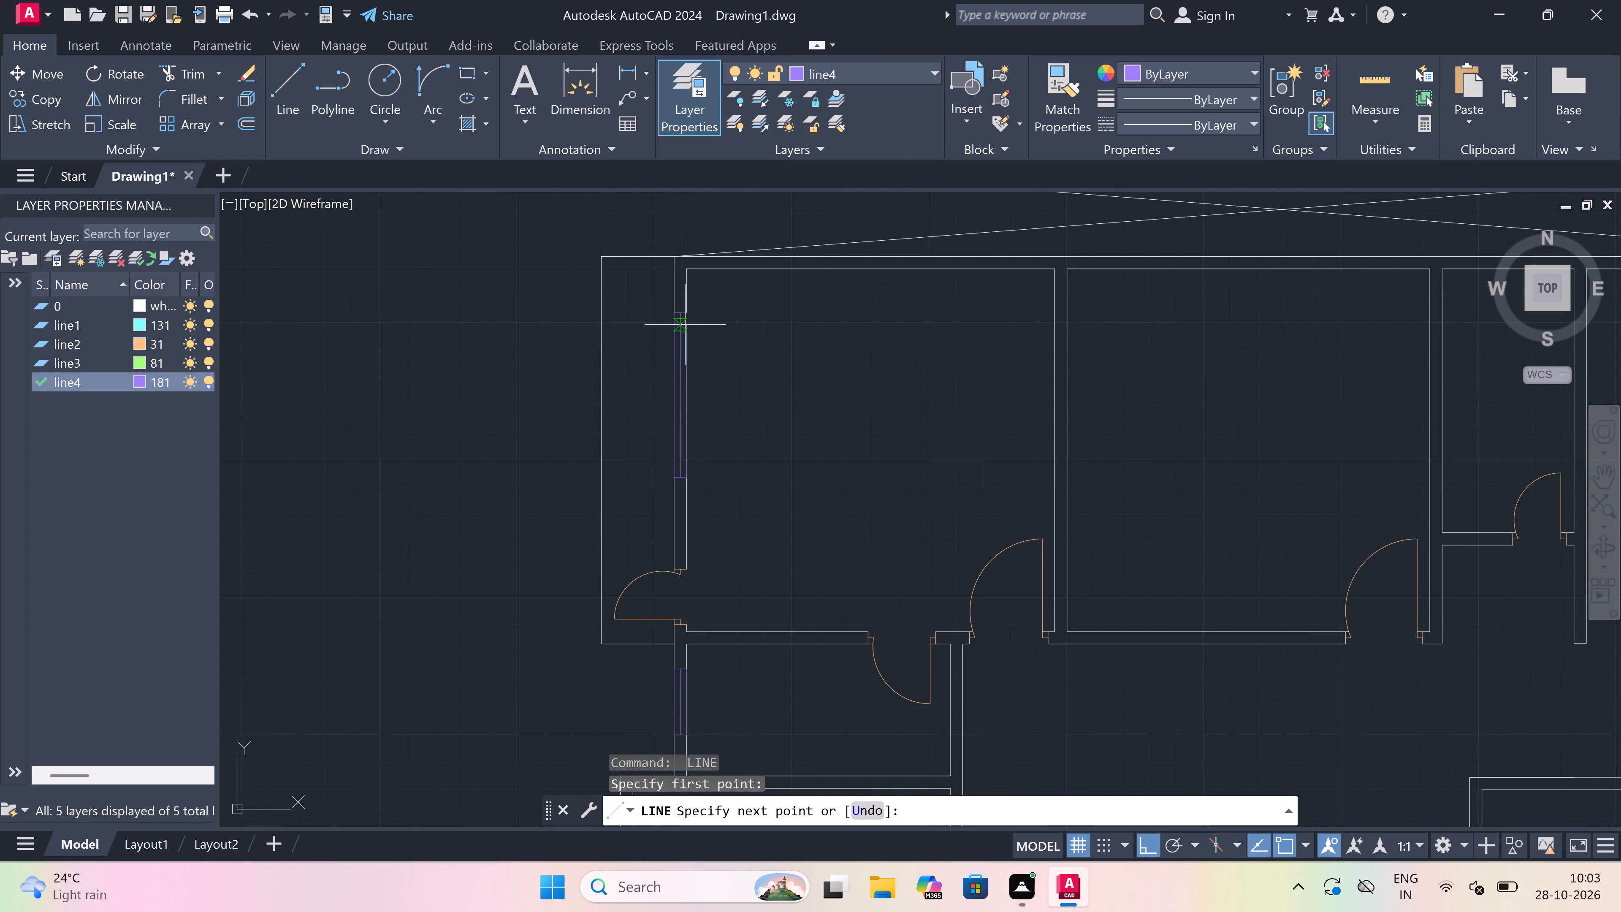
pyautogui.scroll(5, 683, 310)
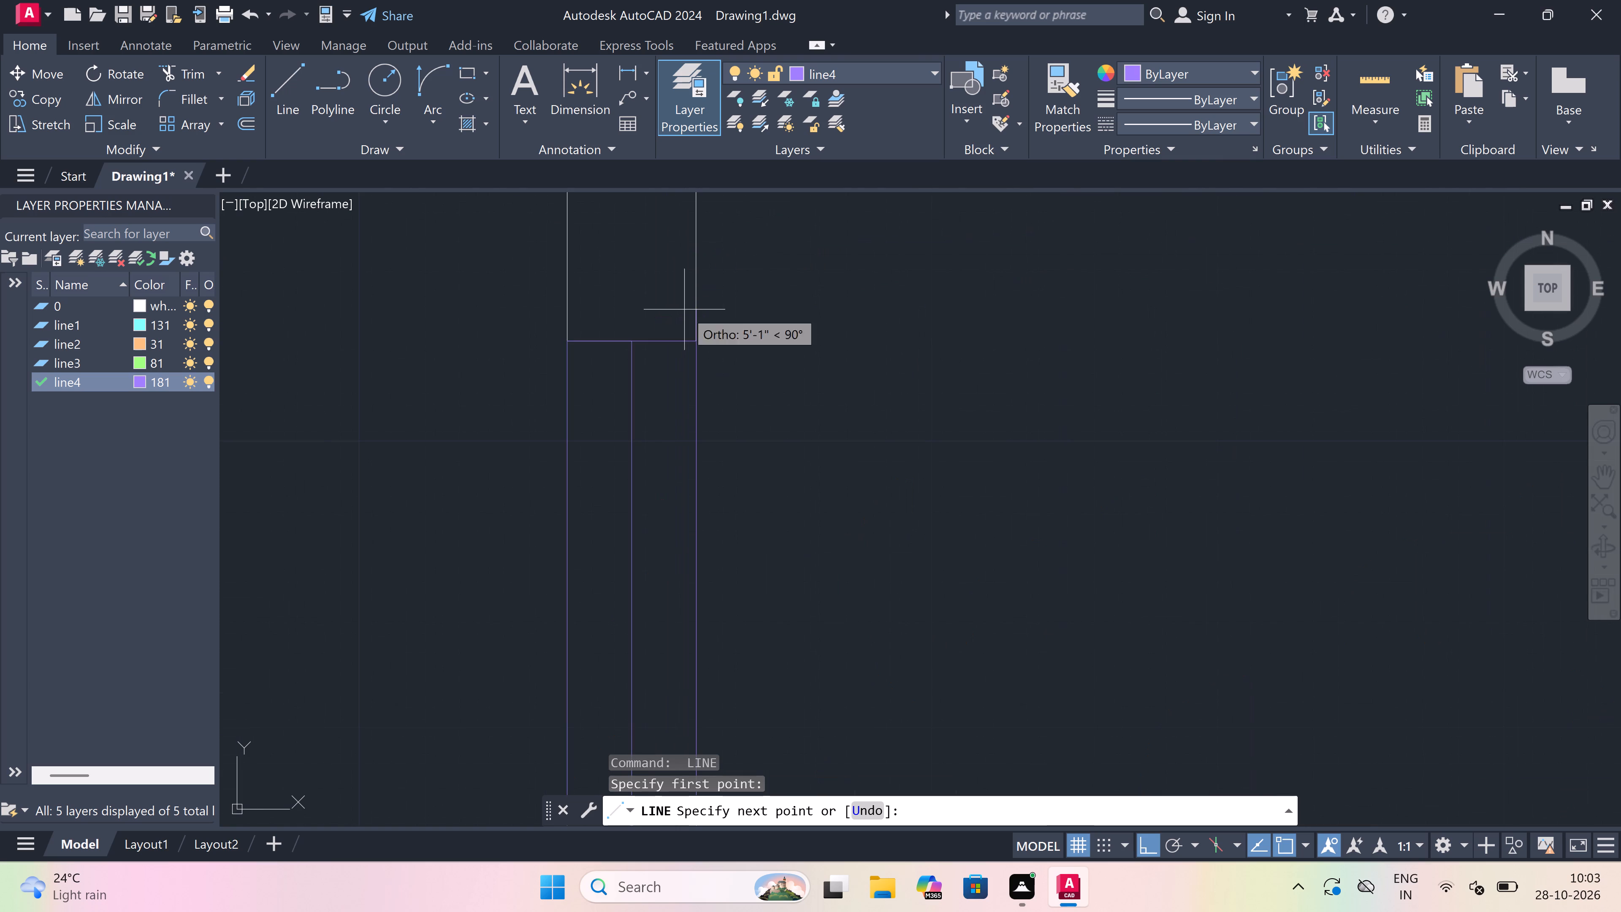
pyautogui.click(702, 338)
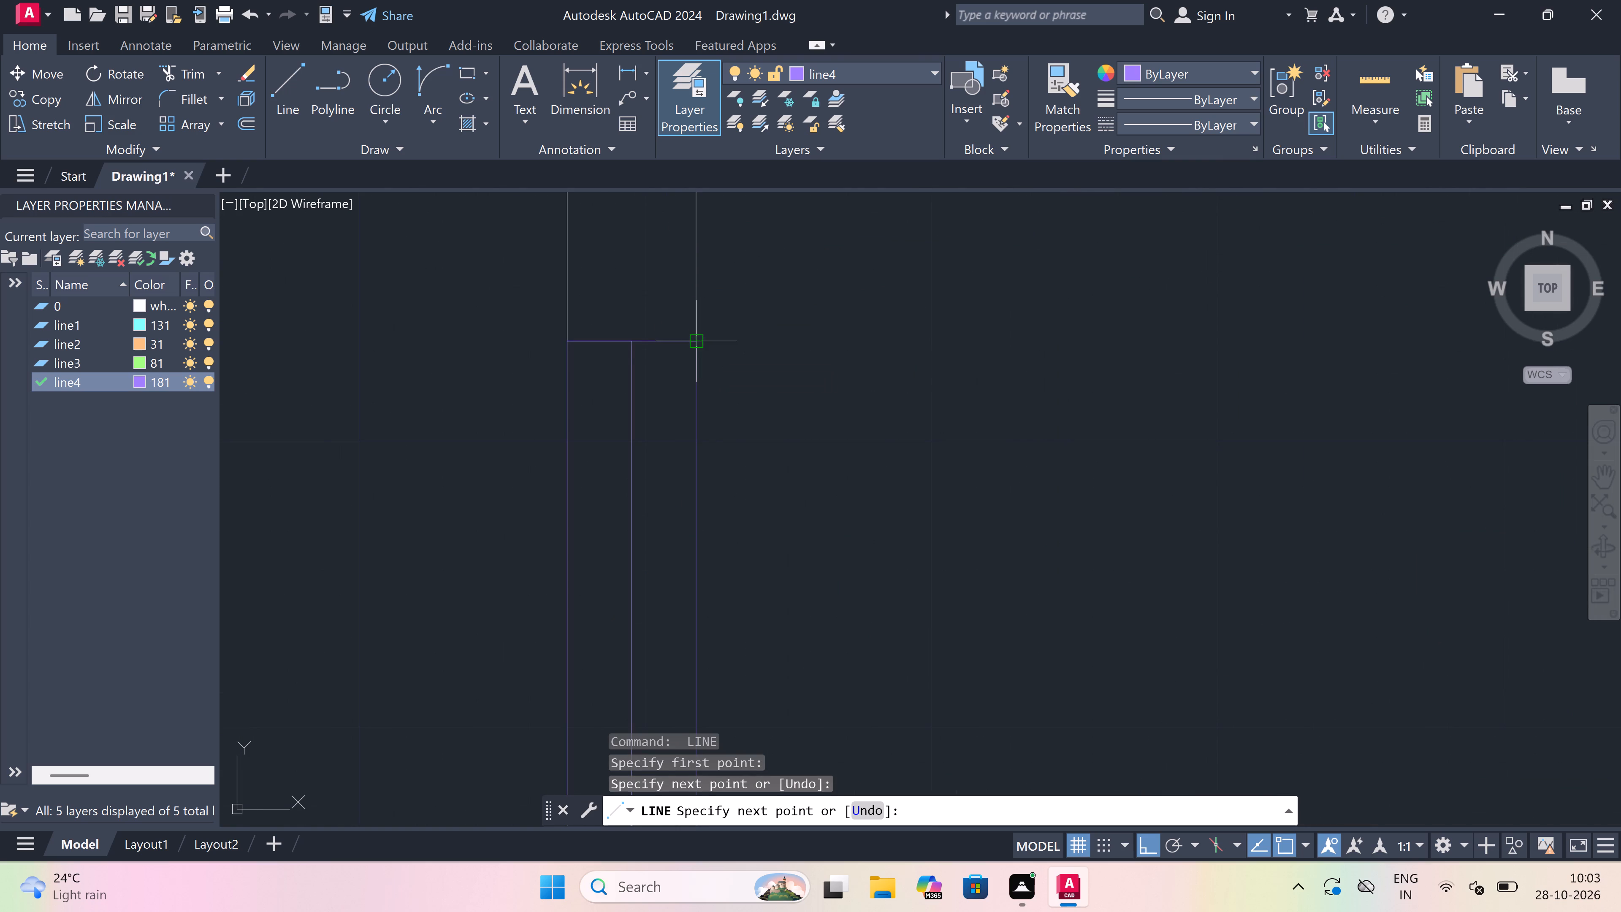
pyautogui.press('Escape')
# Draw the west jamb across the westernmost room's north wall, below the crossed shaft, and a 5' centre line eastward from its midpoint.
pyautogui.press('space')
pyautogui.scroll(-4, 620, 355)
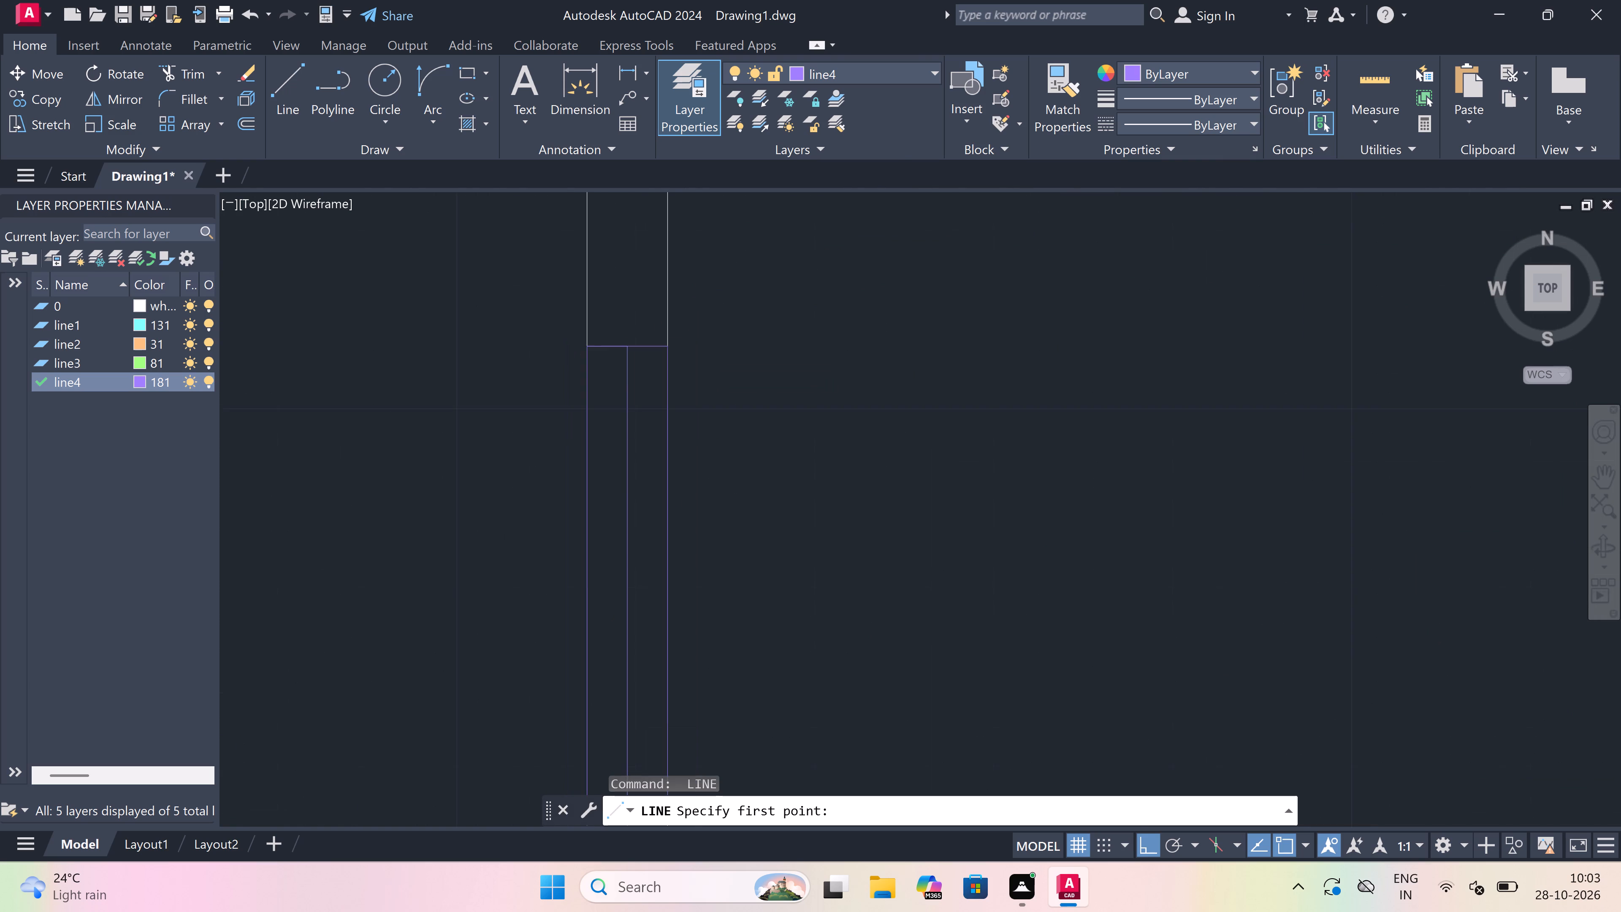
pyautogui.scroll(-4, 620, 355)
pyautogui.scroll(3, 648, 290)
pyautogui.scroll(2, 651, 466)
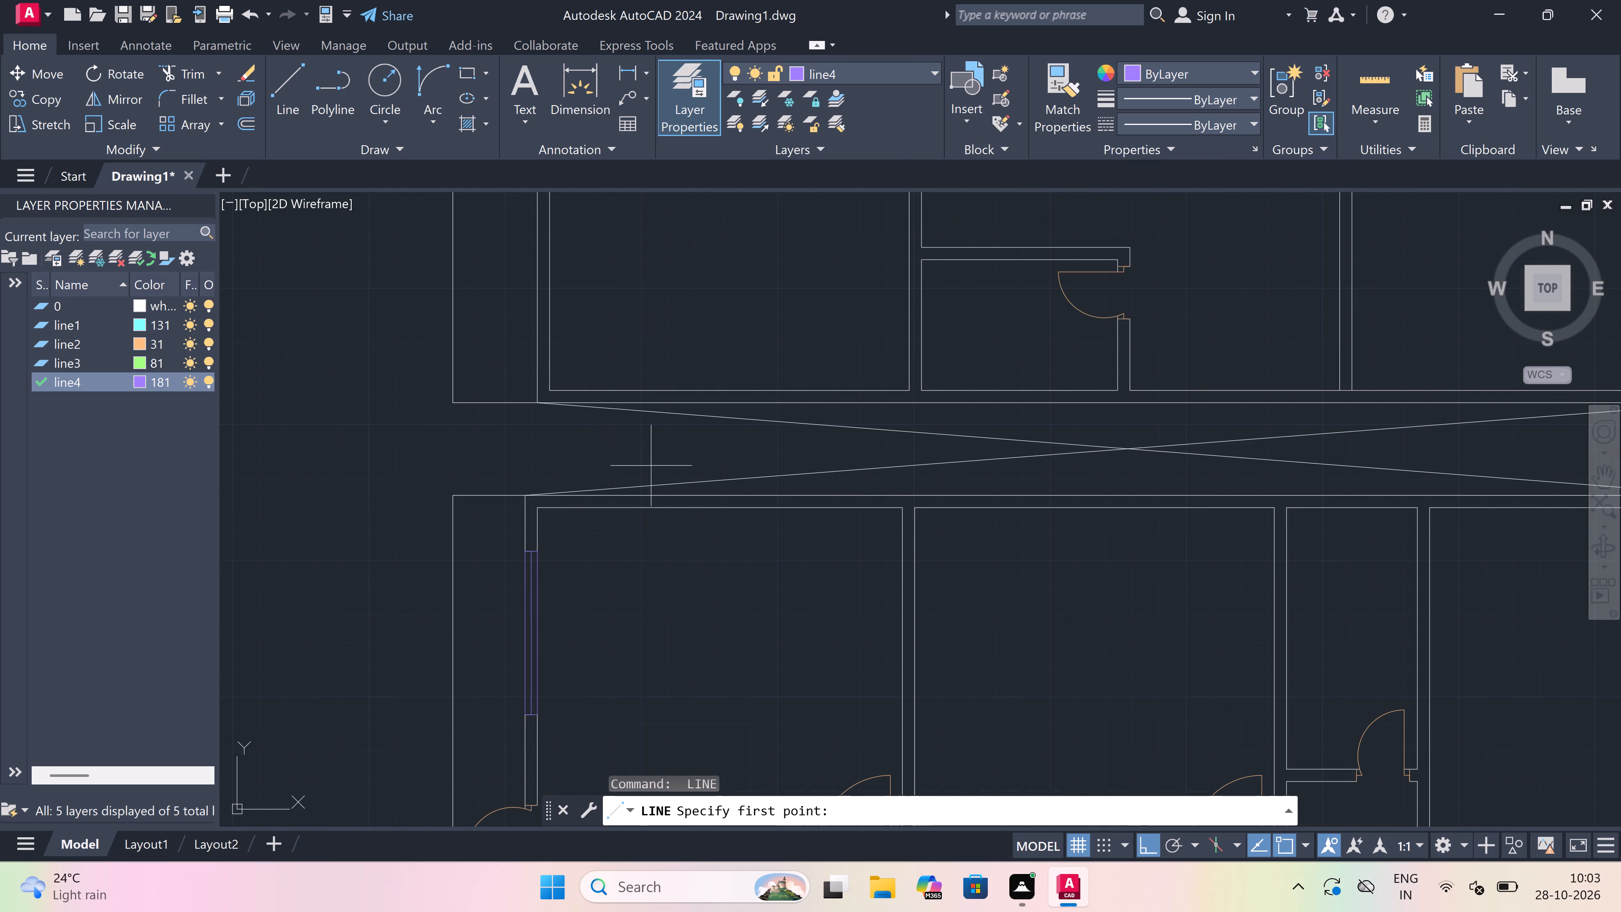
pyautogui.click(587, 544)
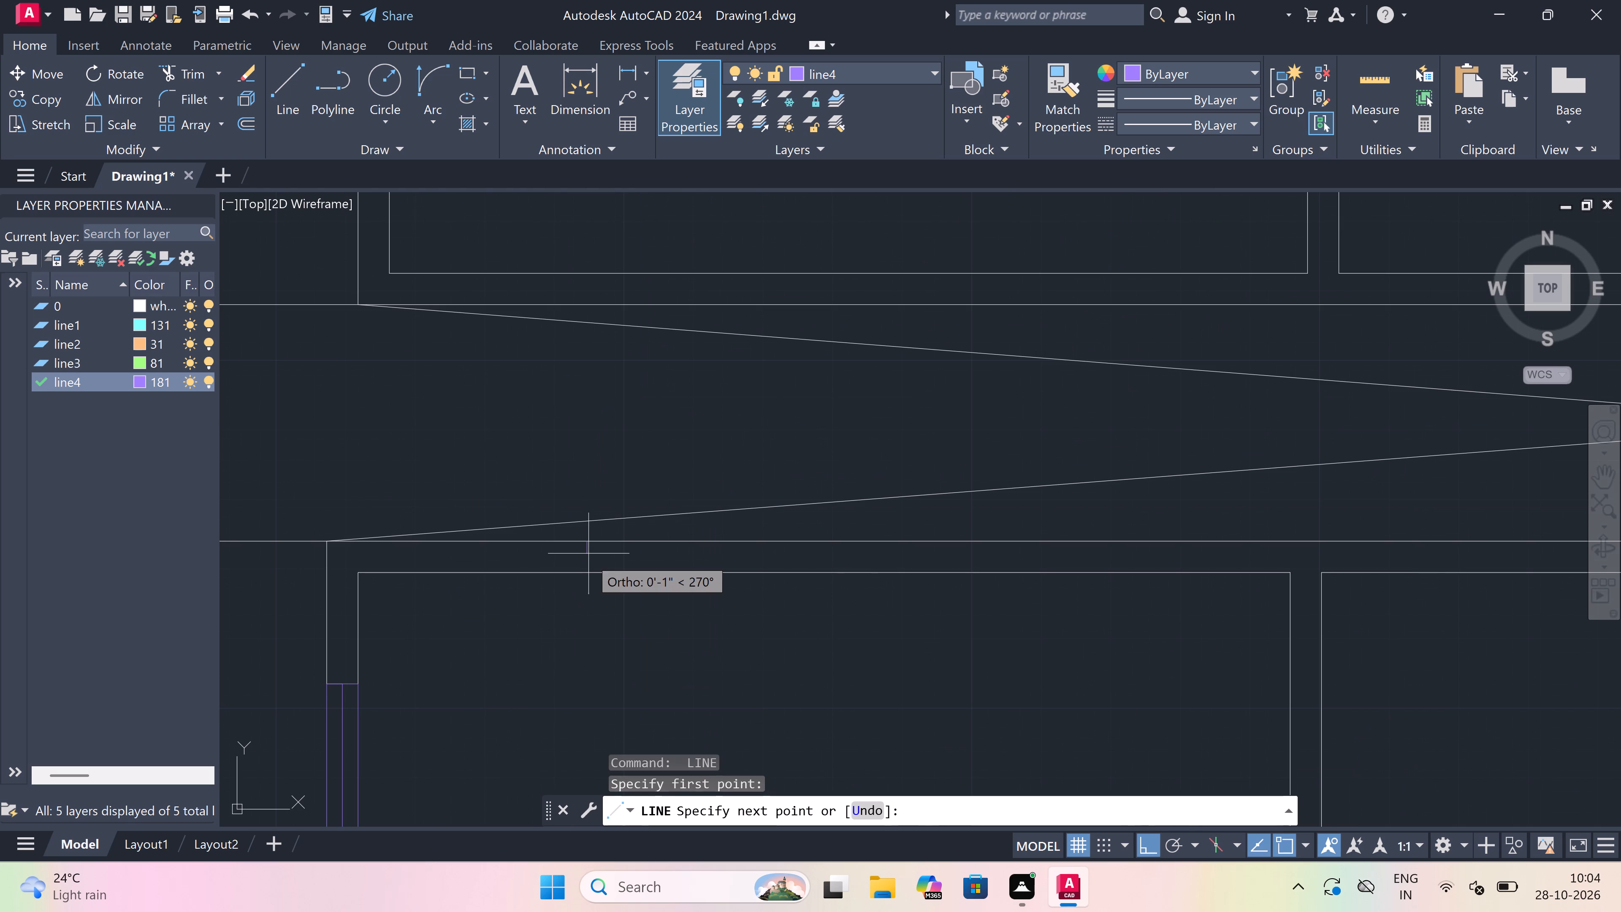
pyautogui.click(589, 565)
pyautogui.click(588, 553)
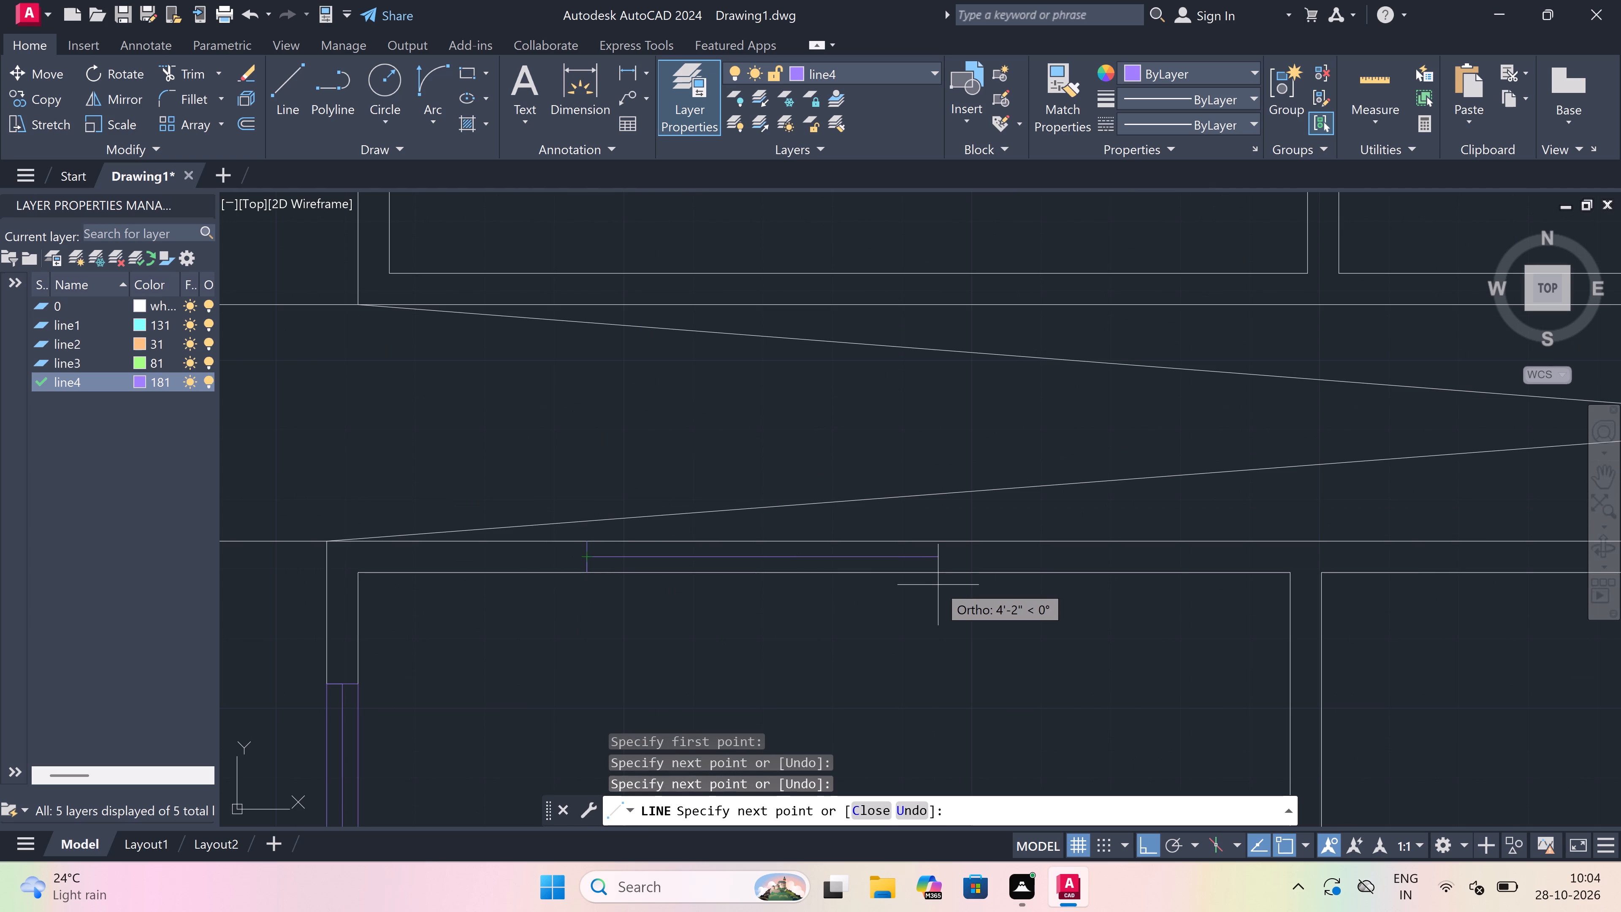
pyautogui.write("5'")
pyautogui.press('space')
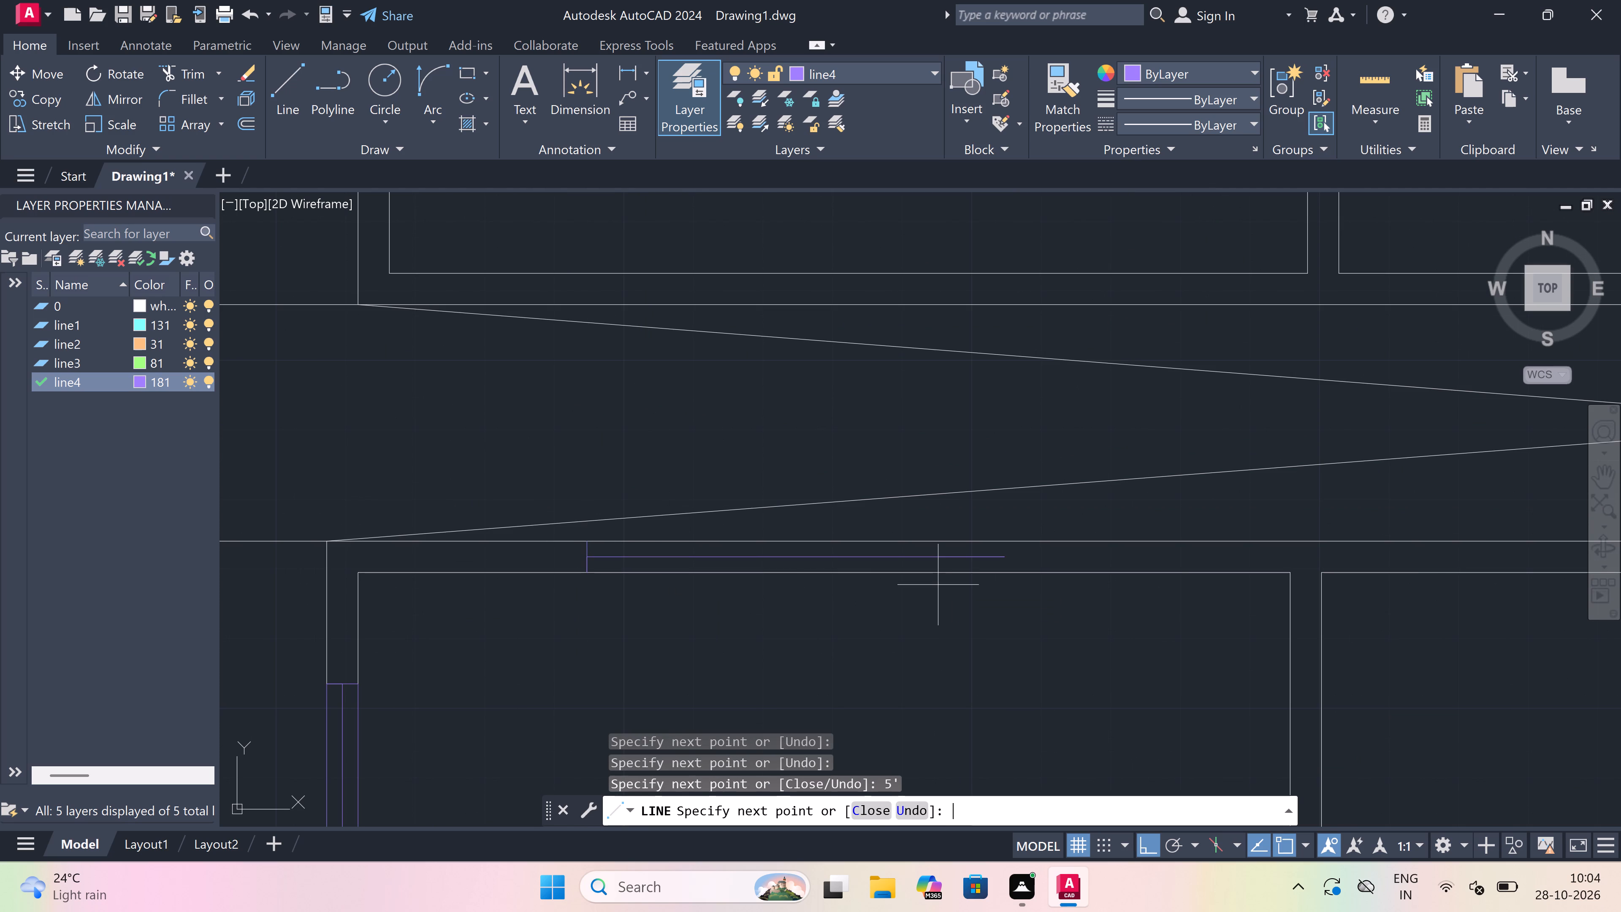
# Draw the east jamb line across the north wall at the end of the 5' window centre line.
pyautogui.click(1001, 532)
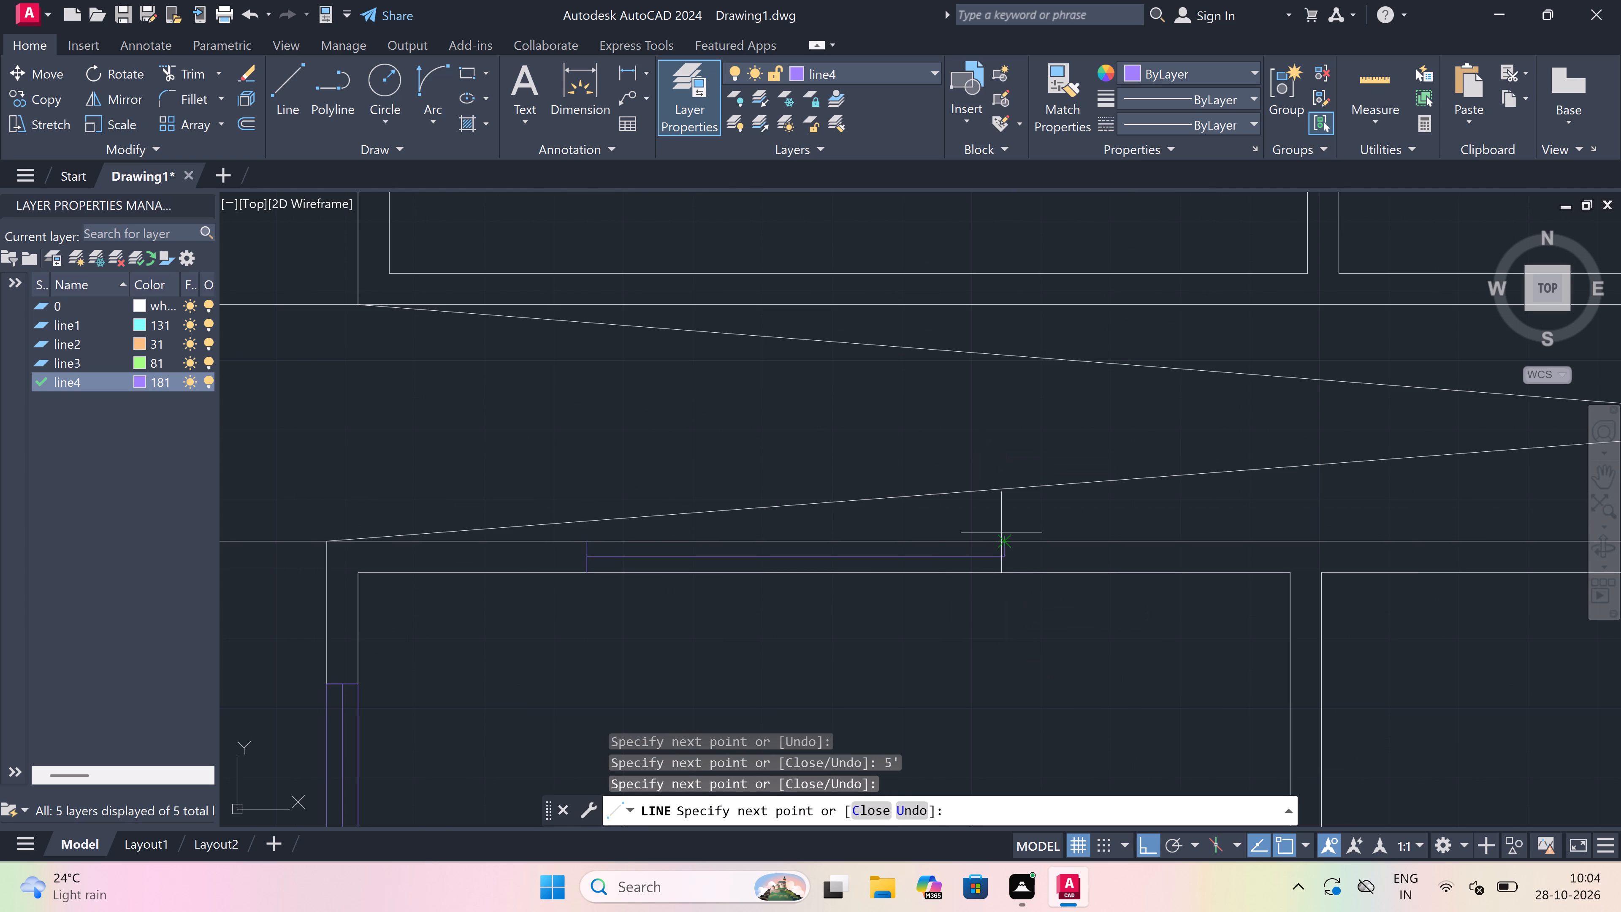
pyautogui.scroll(2, 1008, 589)
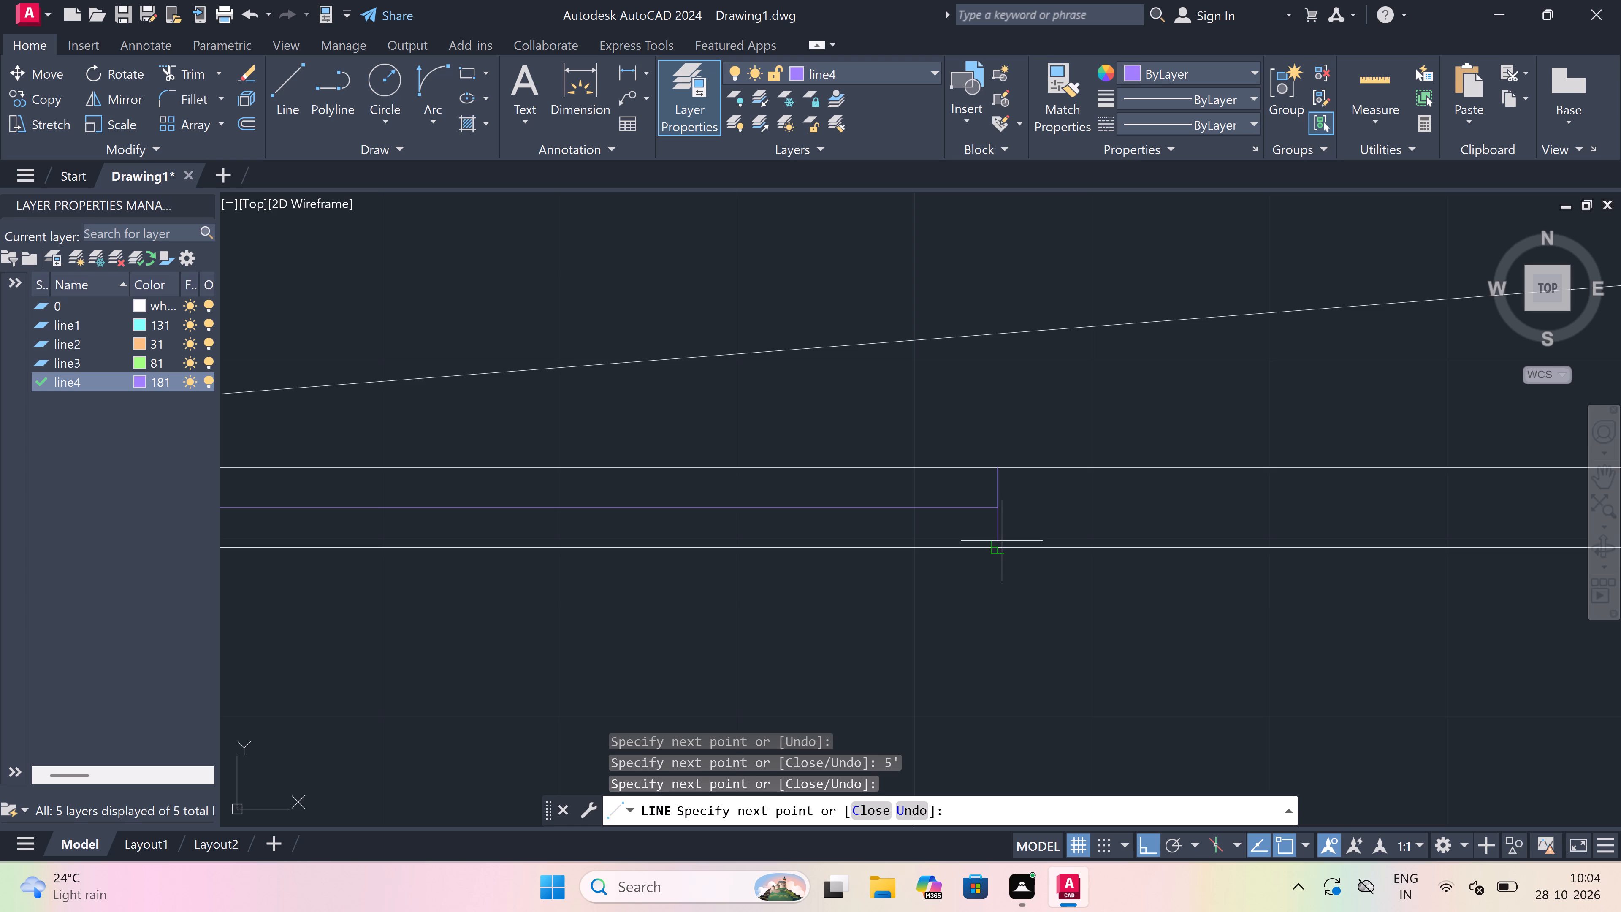
pyautogui.click(1002, 541)
pyautogui.press('Escape')
# Trim the inner and outer north wall lines between the jambs of the westernmost room's 5' window.
pyautogui.scroll(-2, 1003, 541)
pyautogui.scroll(-1, 830, 543)
pyautogui.scroll(1, 830, 541)
pyautogui.write('tr')
pyautogui.press('space')
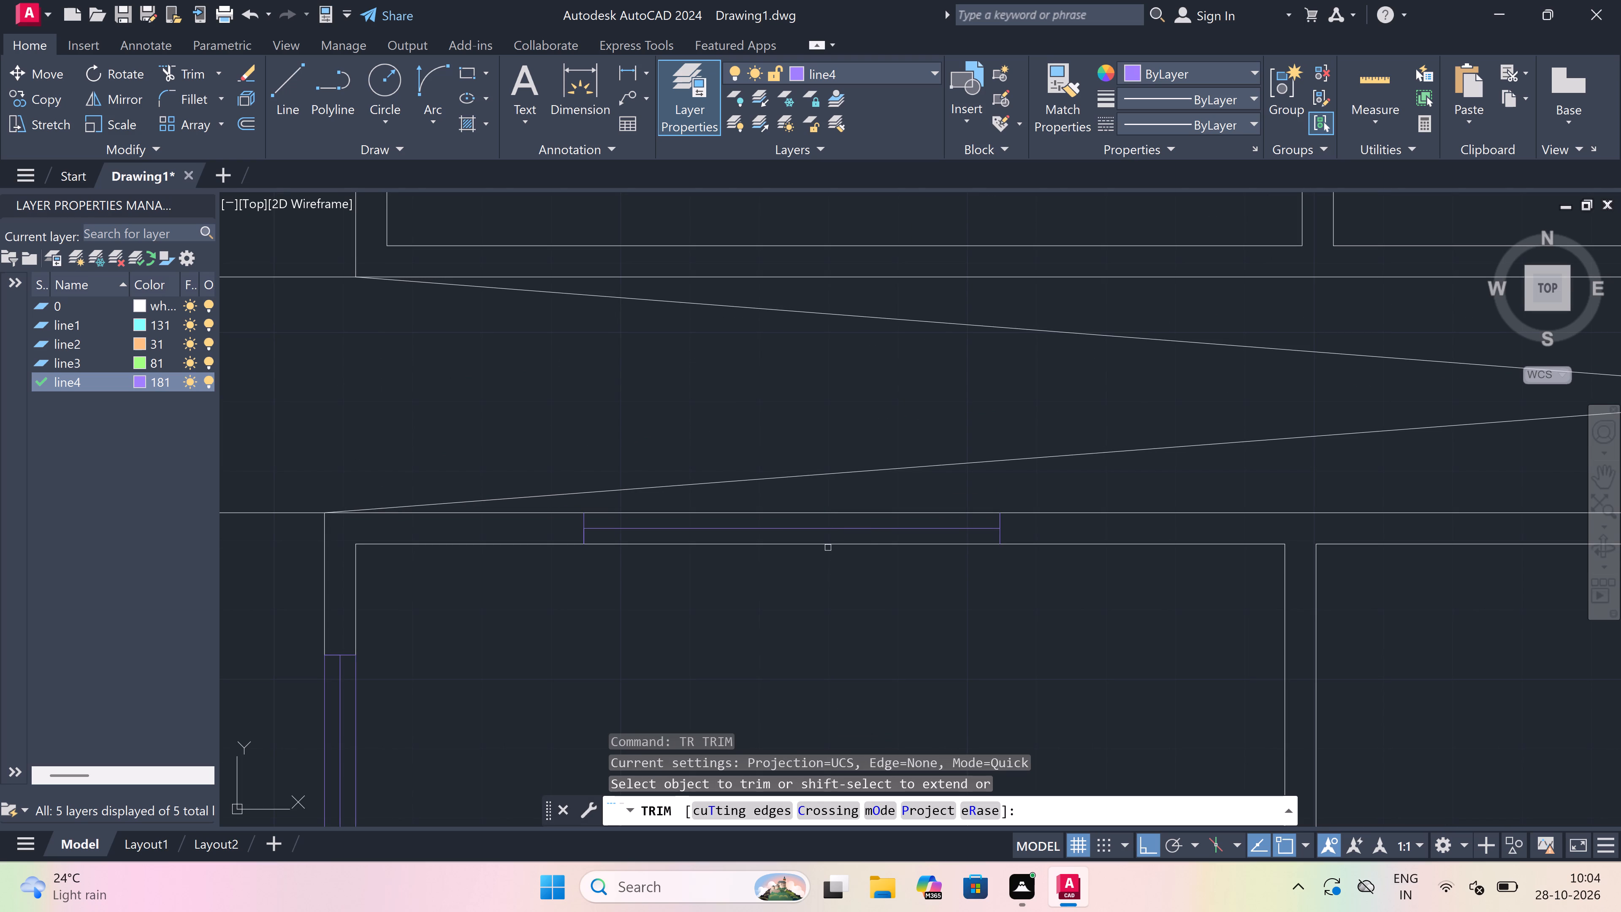
pyautogui.click(828, 544)
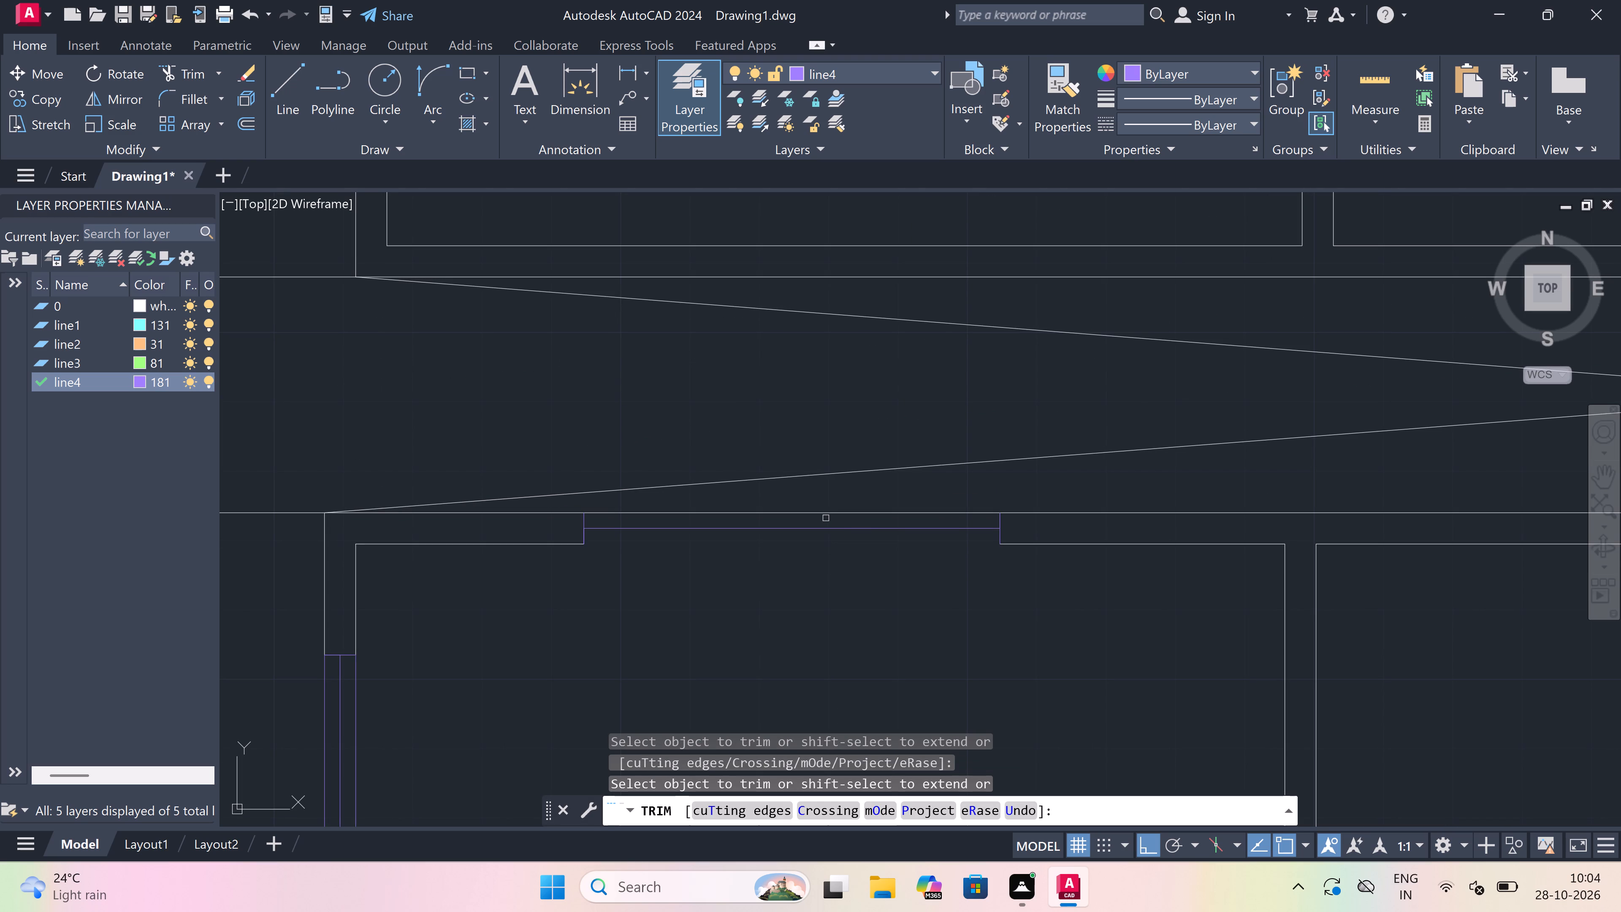
pyautogui.click(824, 513)
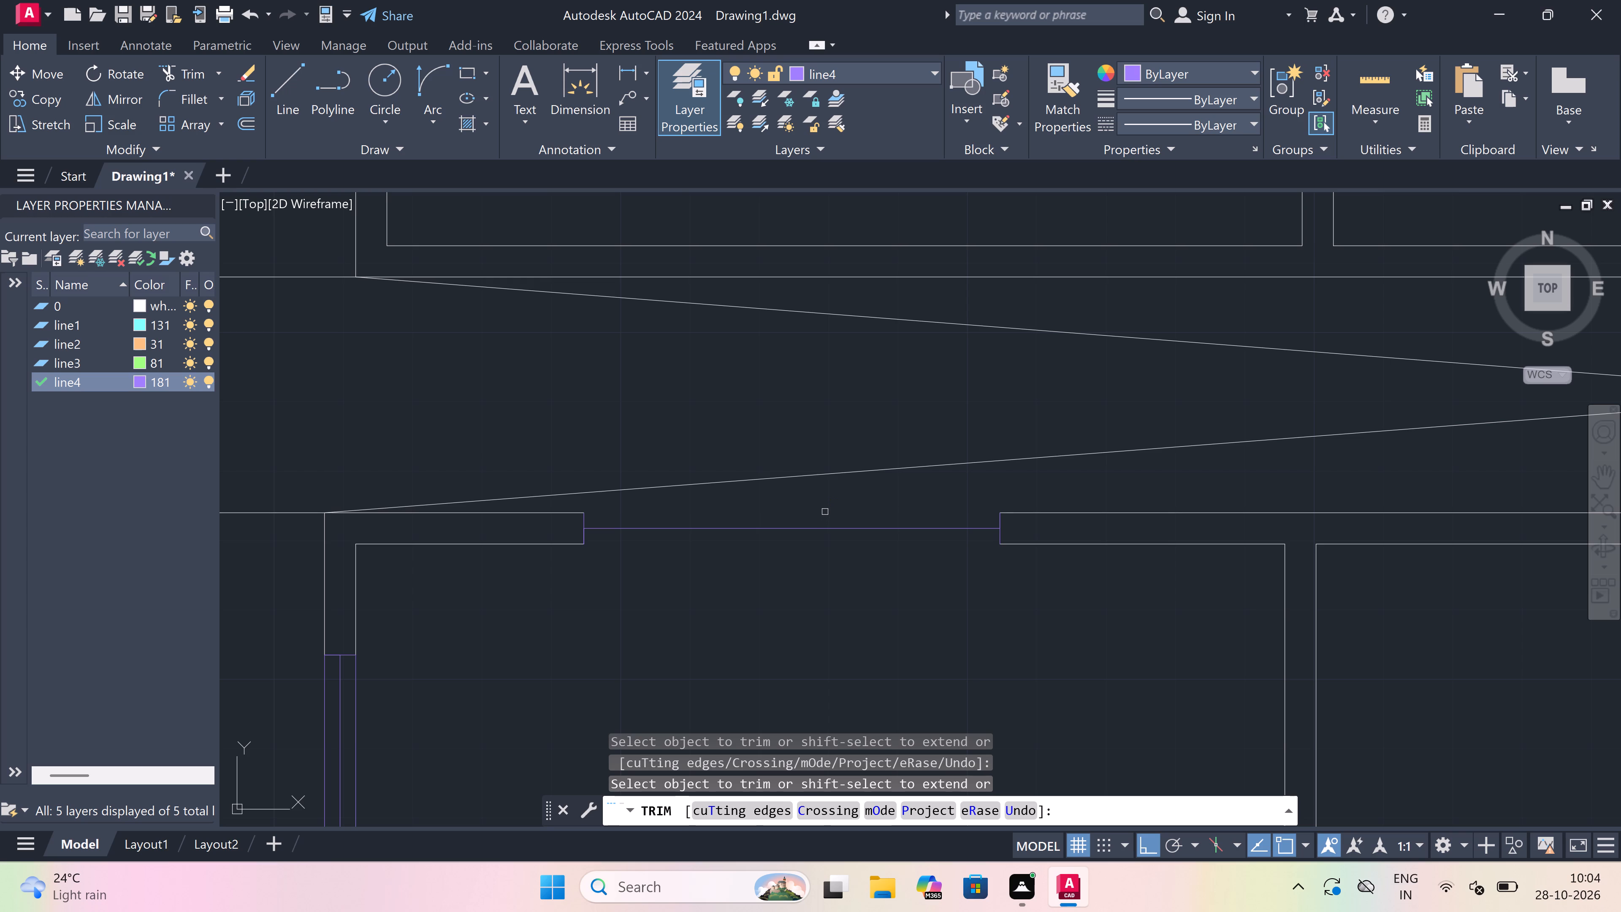
pyautogui.press('Escape')
# Draw the outer and inner face lines of the westernmost room's north window between its jambs on layer line4.
pyautogui.press('l')
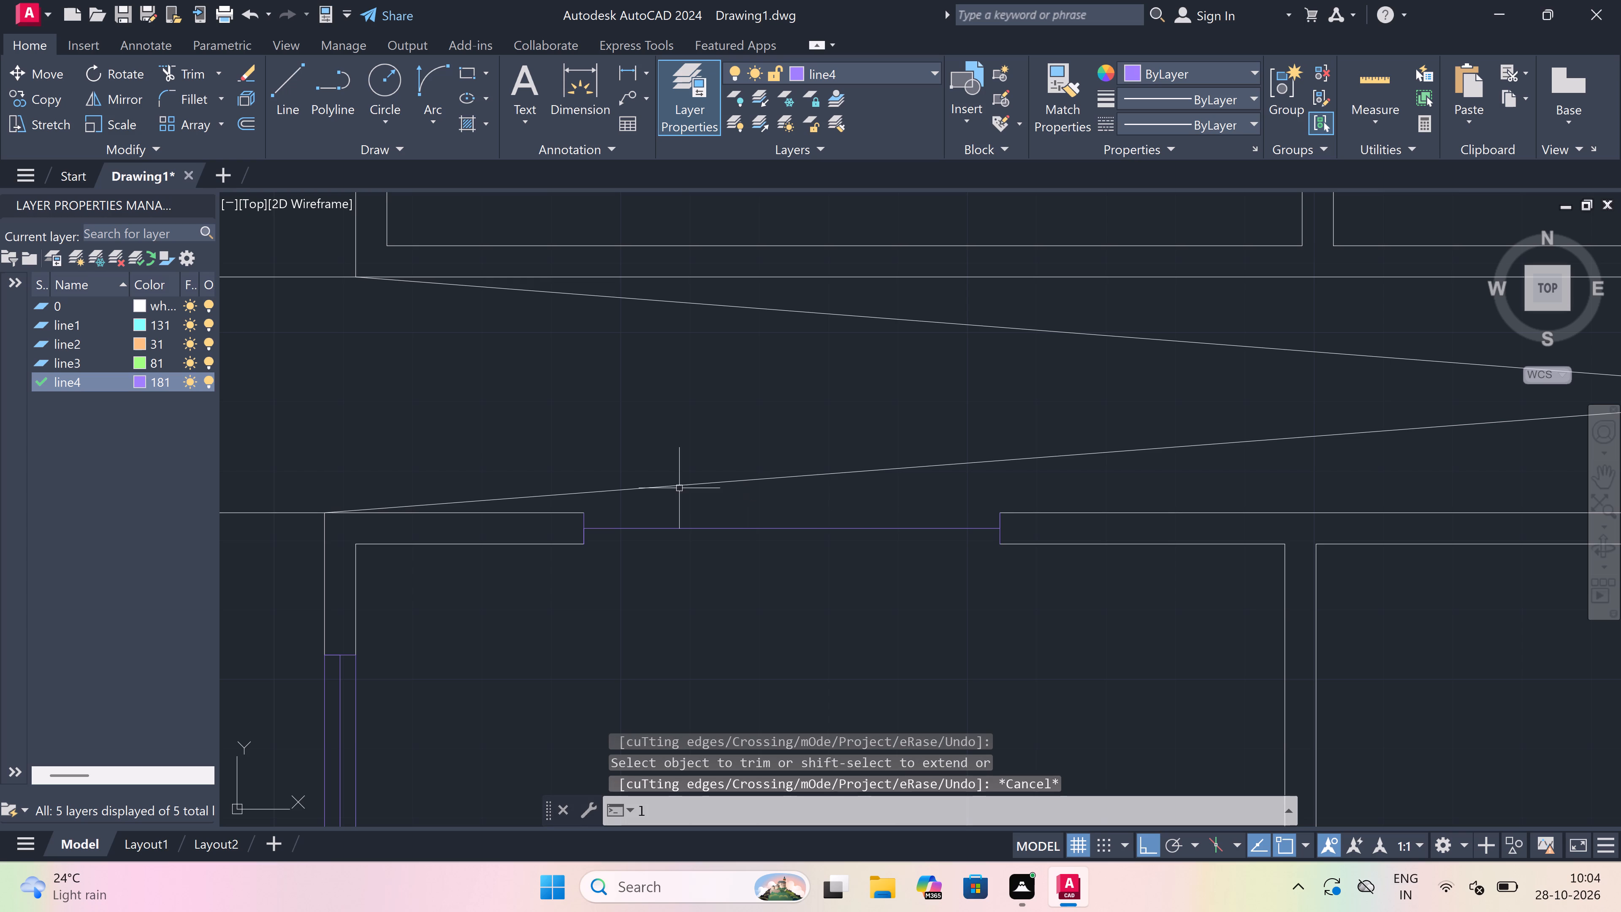
pyautogui.press('space')
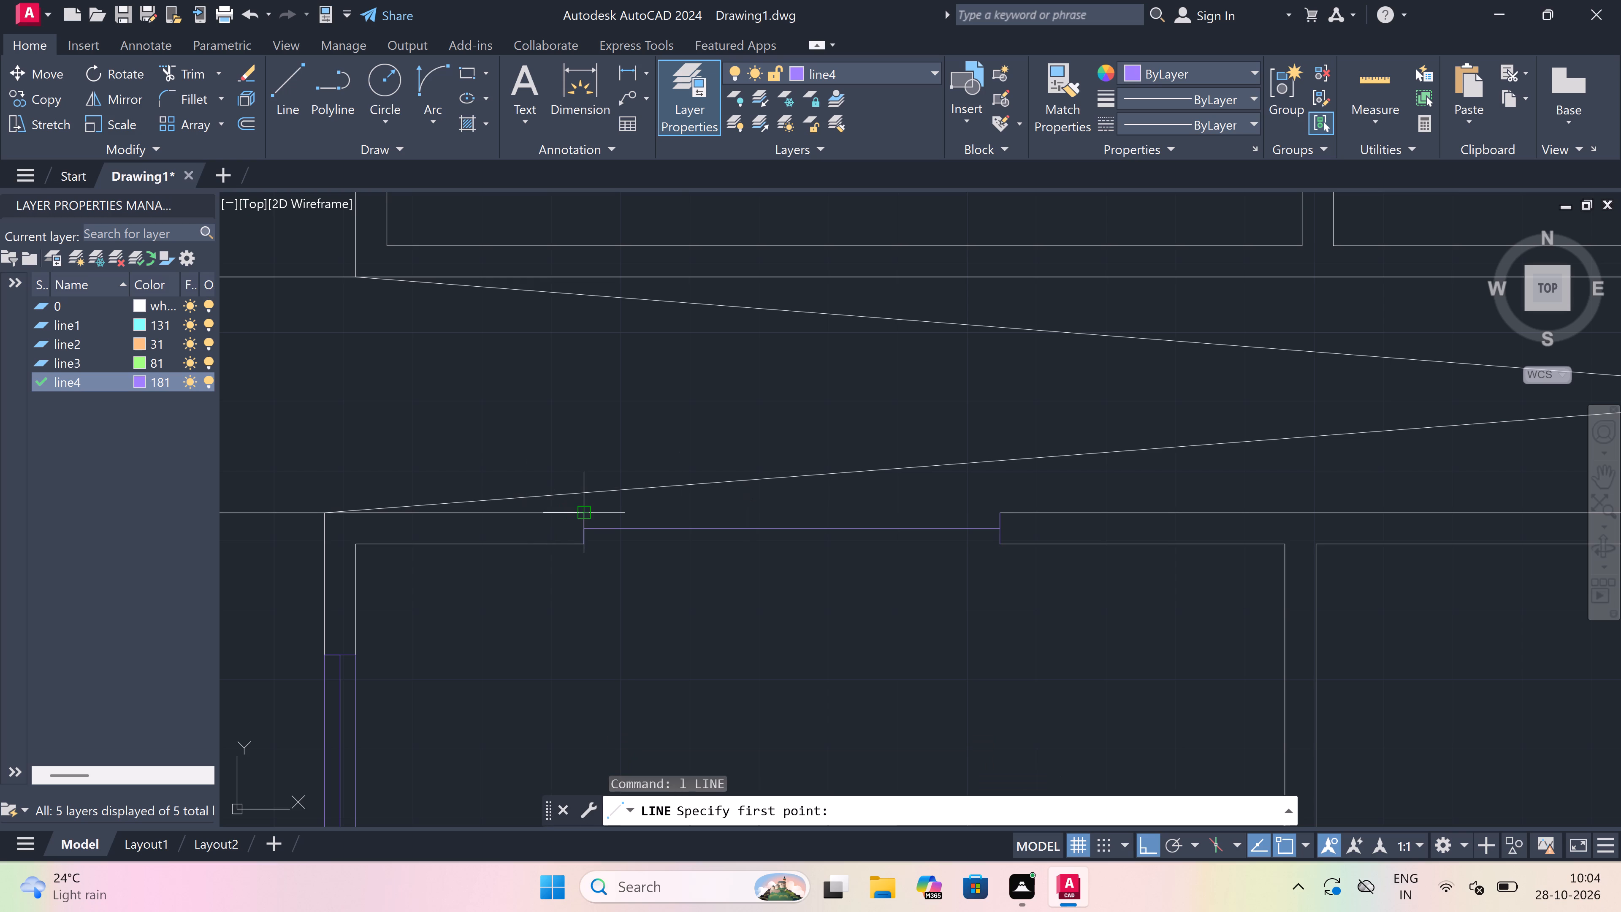
pyautogui.click(583, 509)
pyautogui.click(1003, 511)
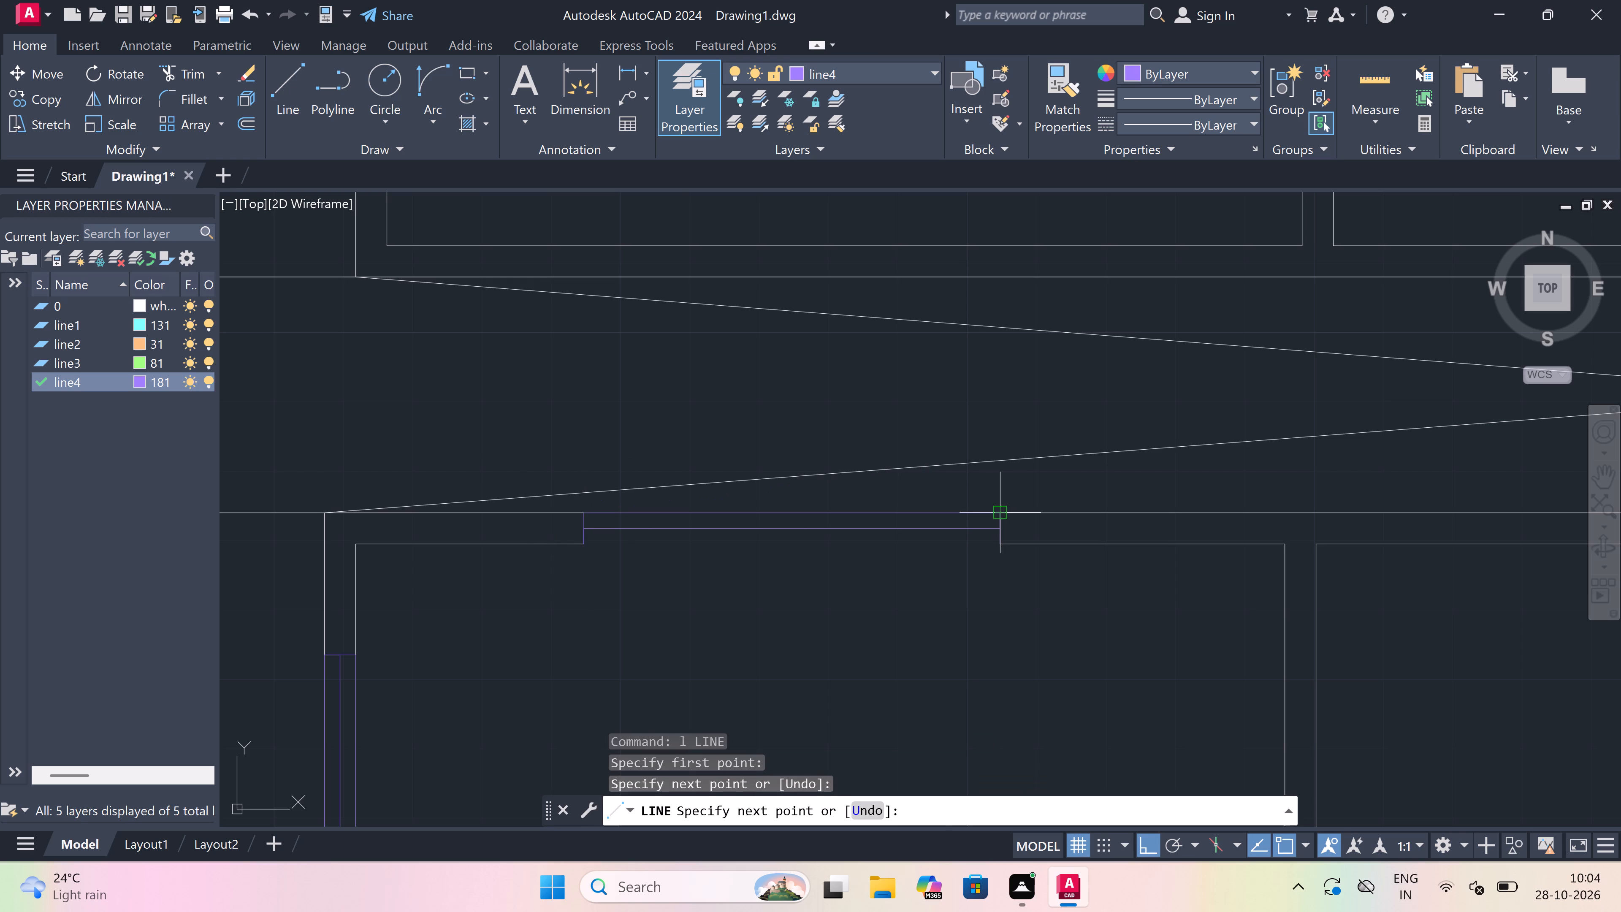
pyautogui.press('Escape')
pyautogui.scroll(1, 1004, 509)
pyautogui.press('space')
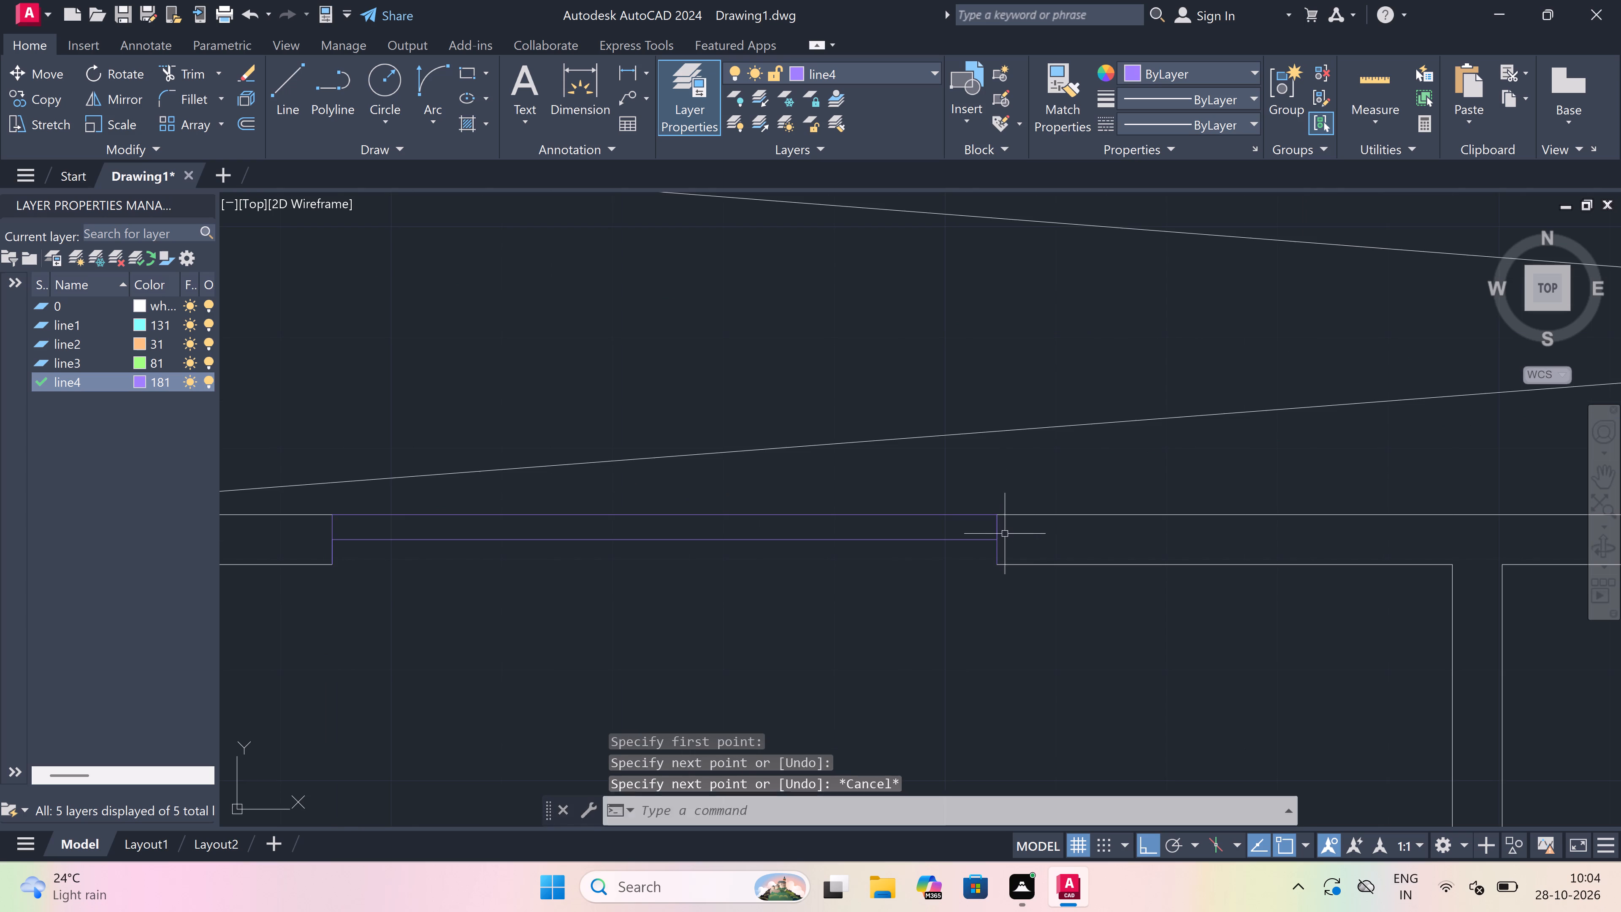
pyautogui.moveTo(998, 559); pyautogui.dragTo(993, 558)
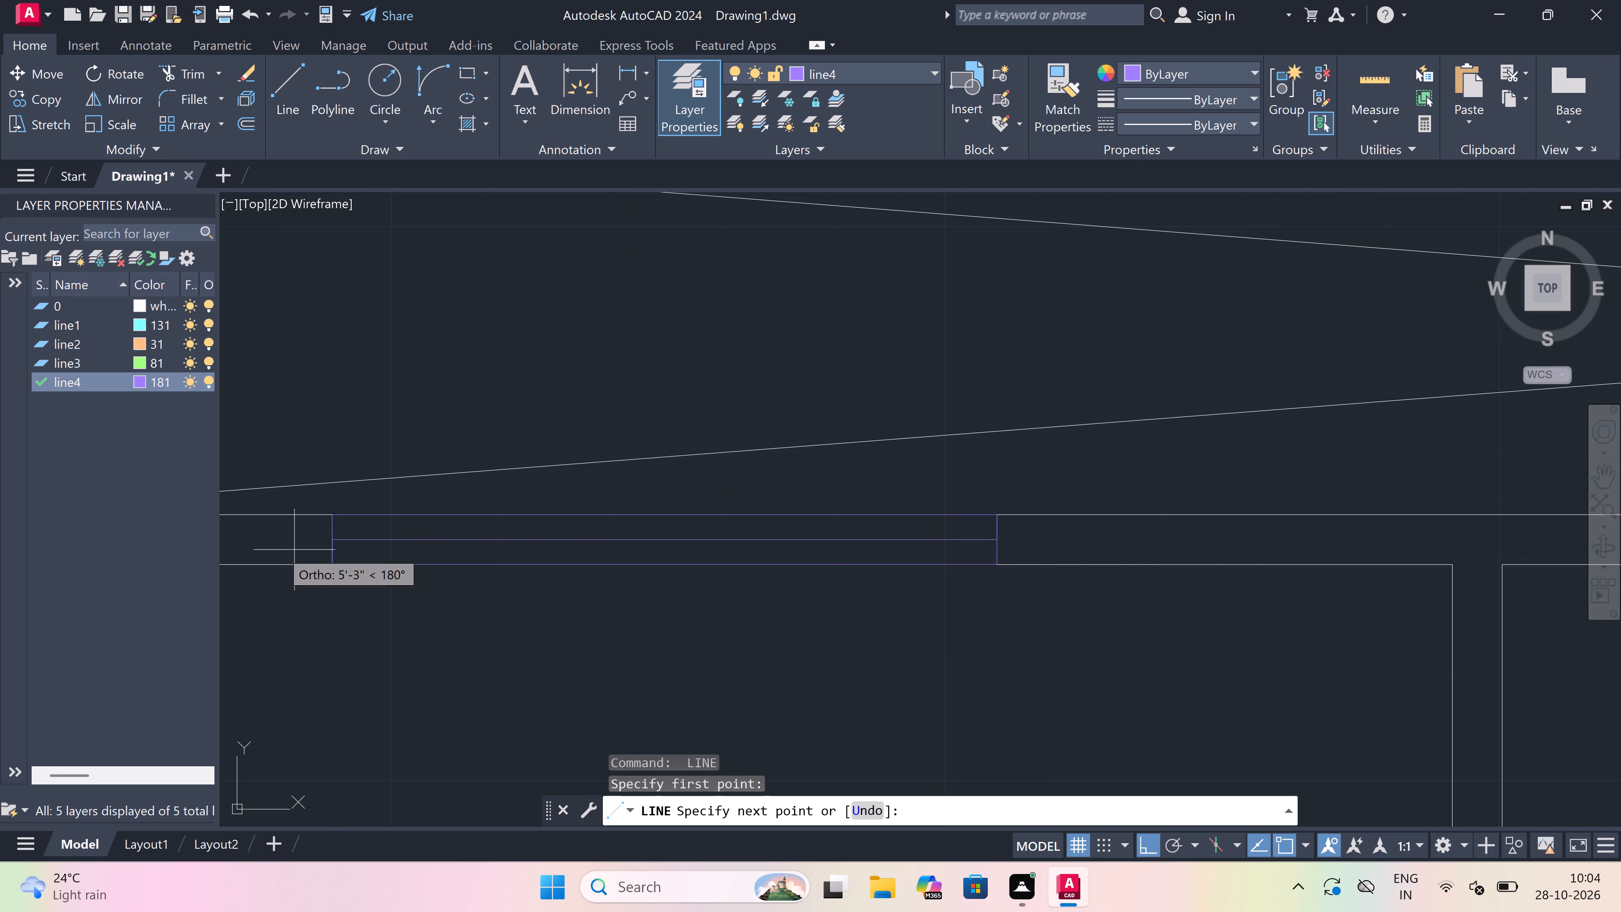
pyautogui.click(340, 561)
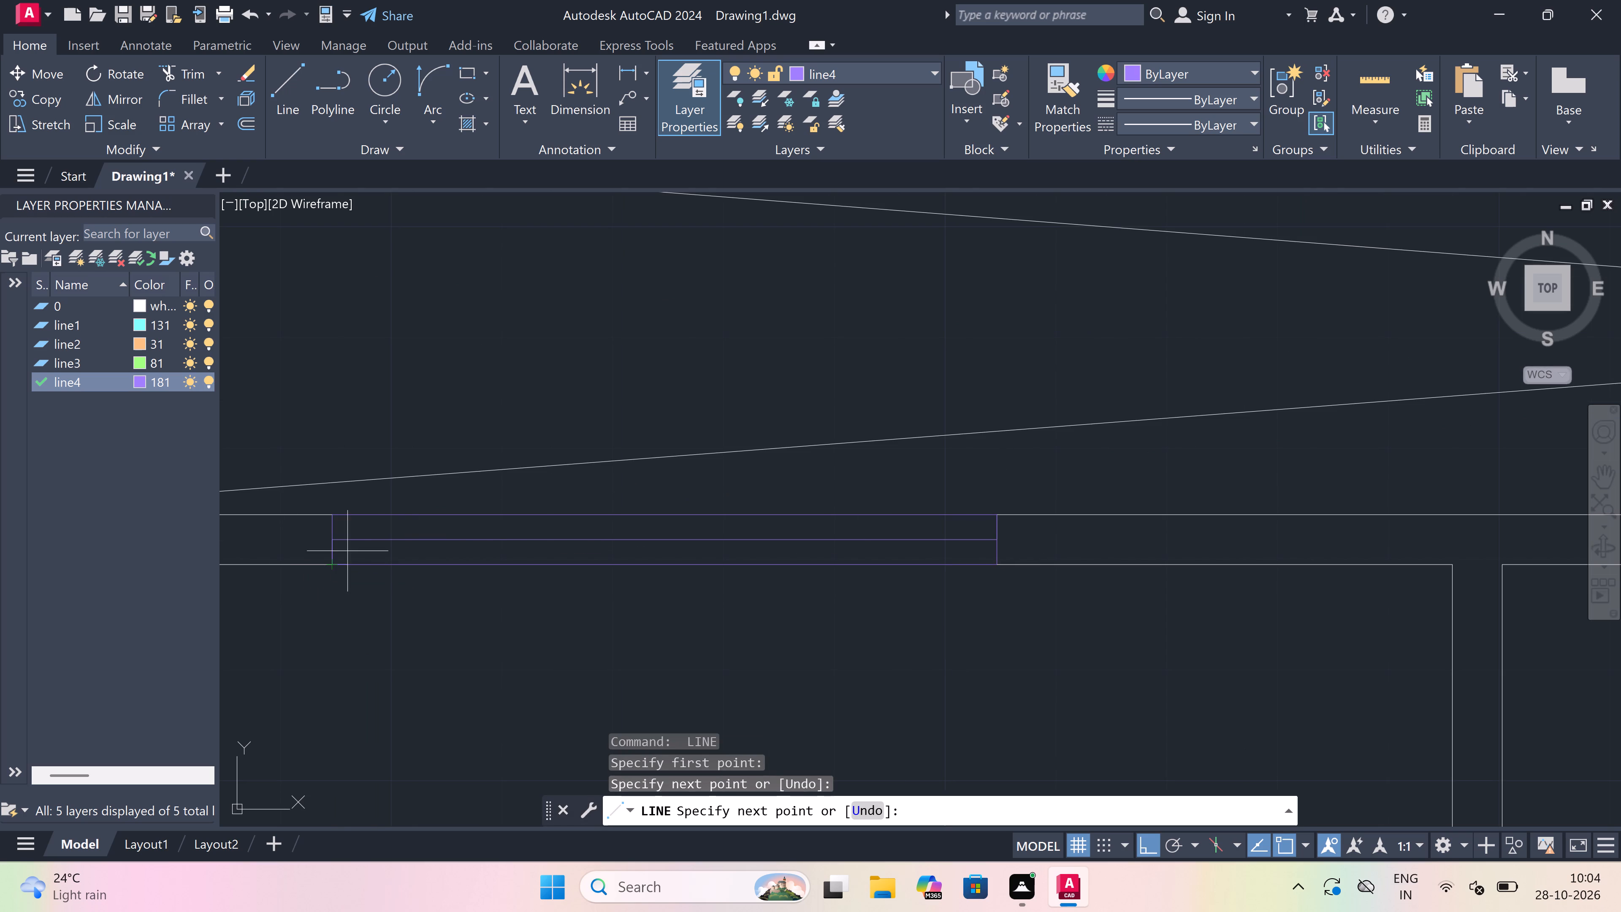
pyautogui.press('Escape')
# Draw the west jamb across the north wall of the adjacent room to the east and a 5' centre line eastward from its midpoint.
pyautogui.scroll(-4, 418, 529)
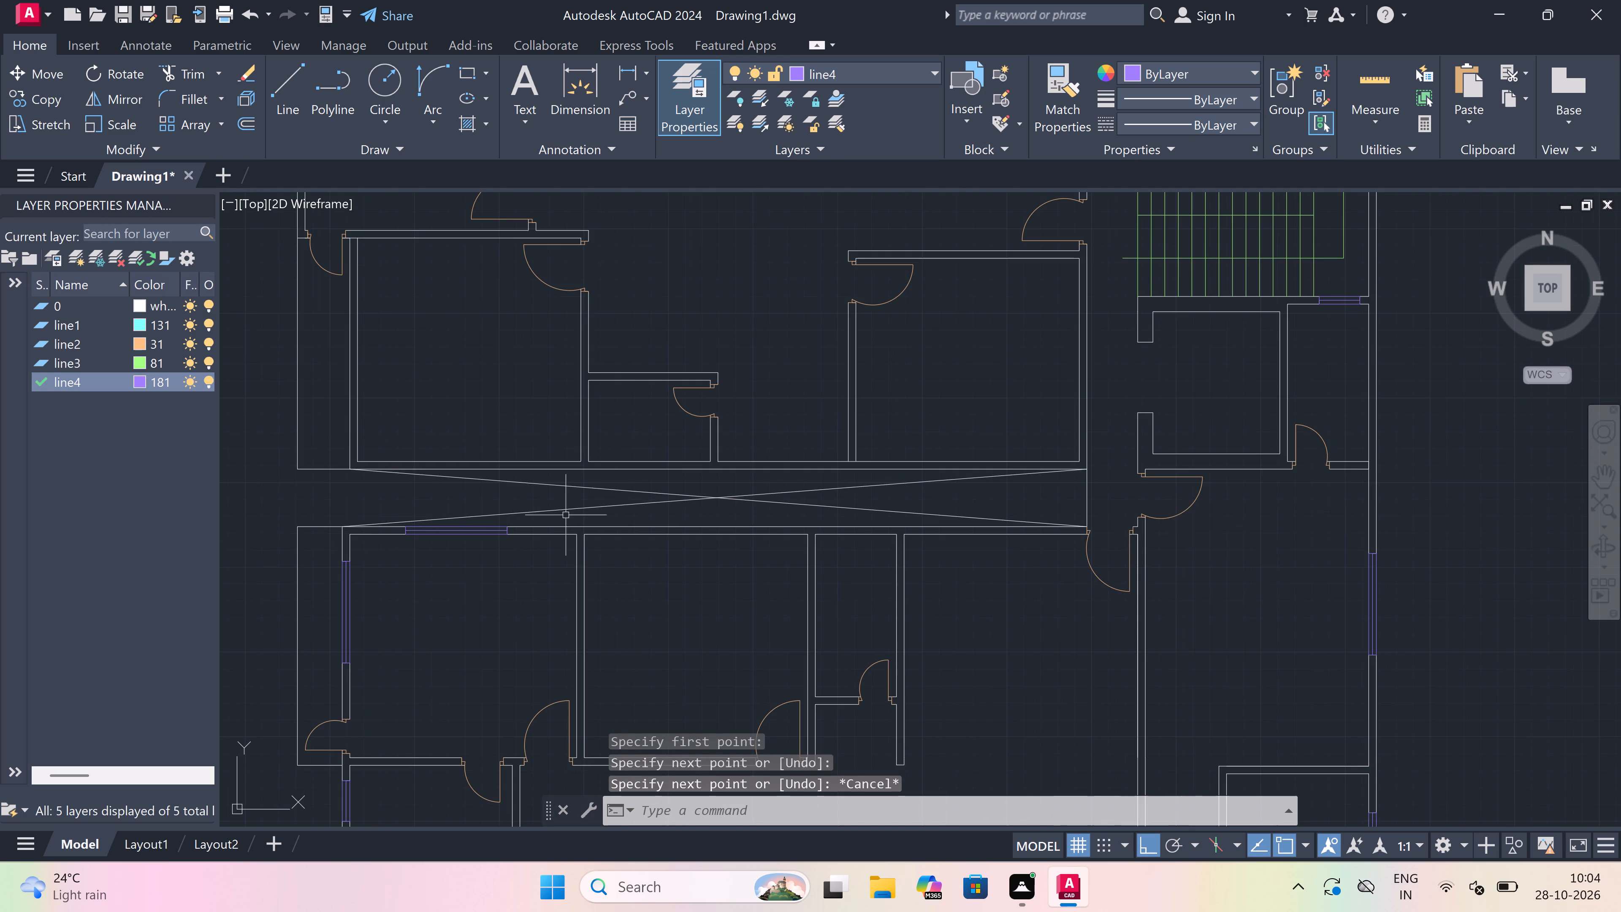
pyautogui.scroll(-1, 637, 527)
pyautogui.scroll(4, 637, 527)
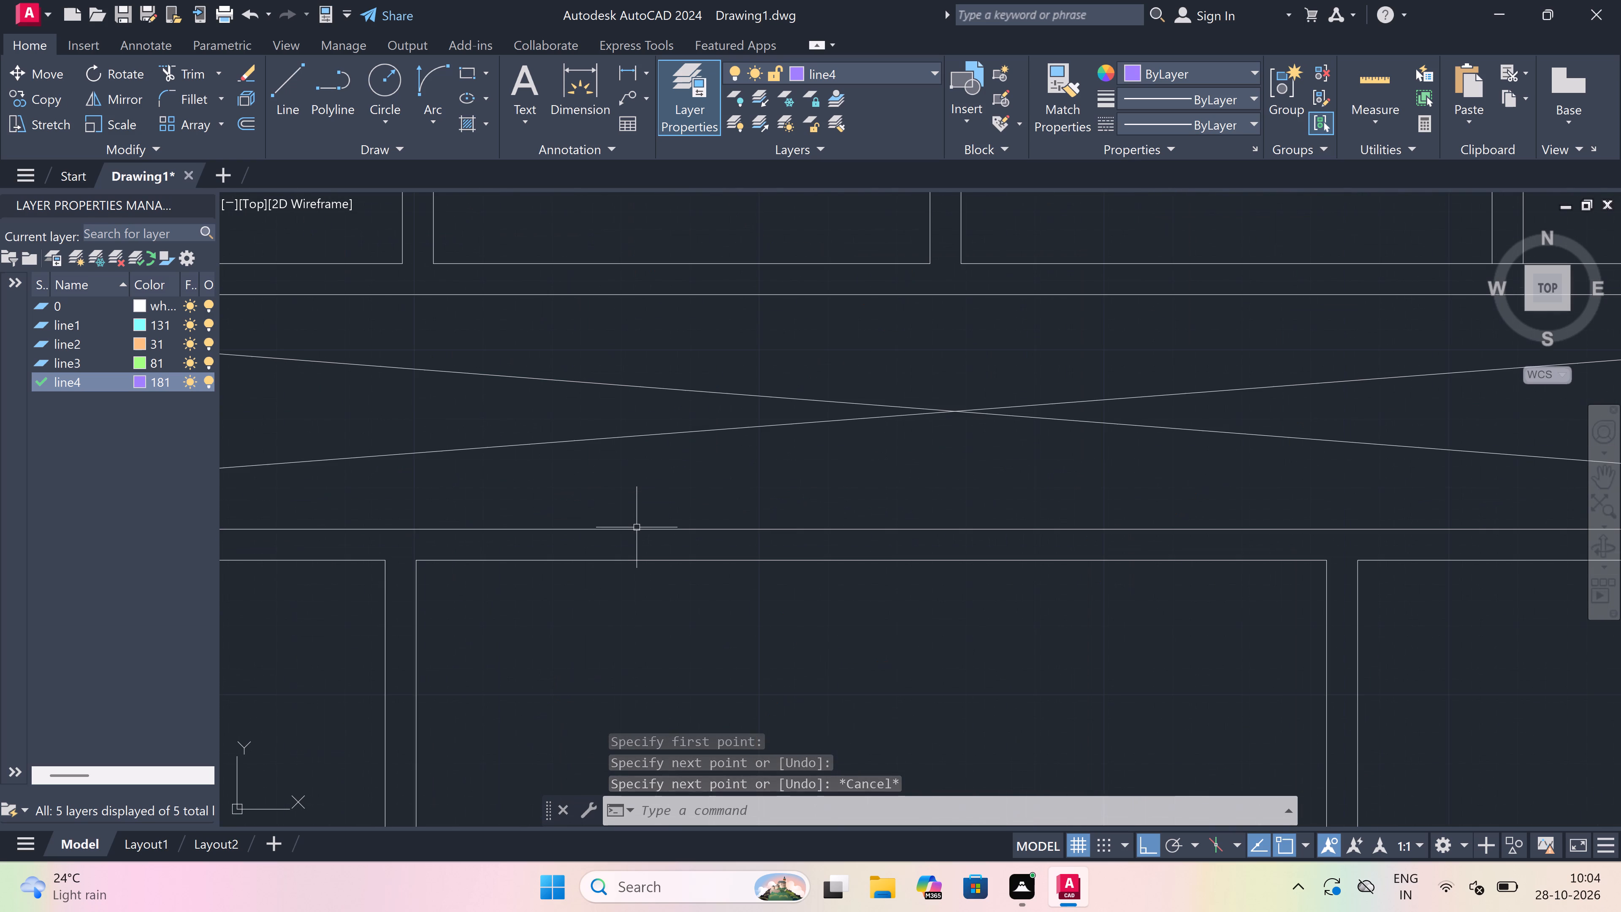
pyautogui.press('space')
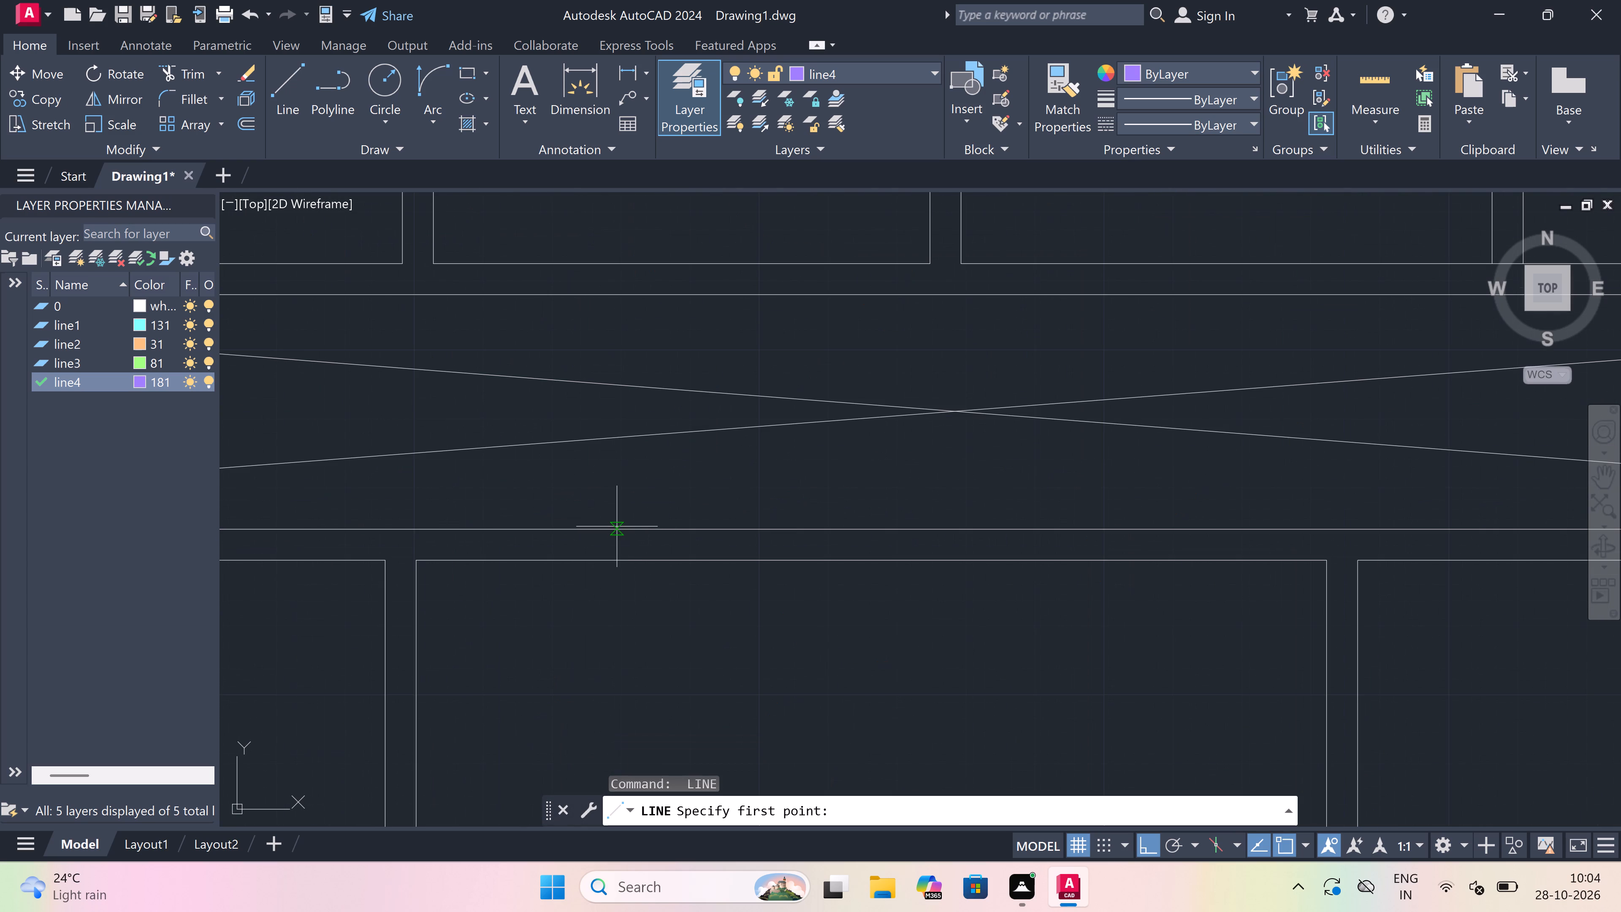
pyautogui.scroll(-4, 618, 527)
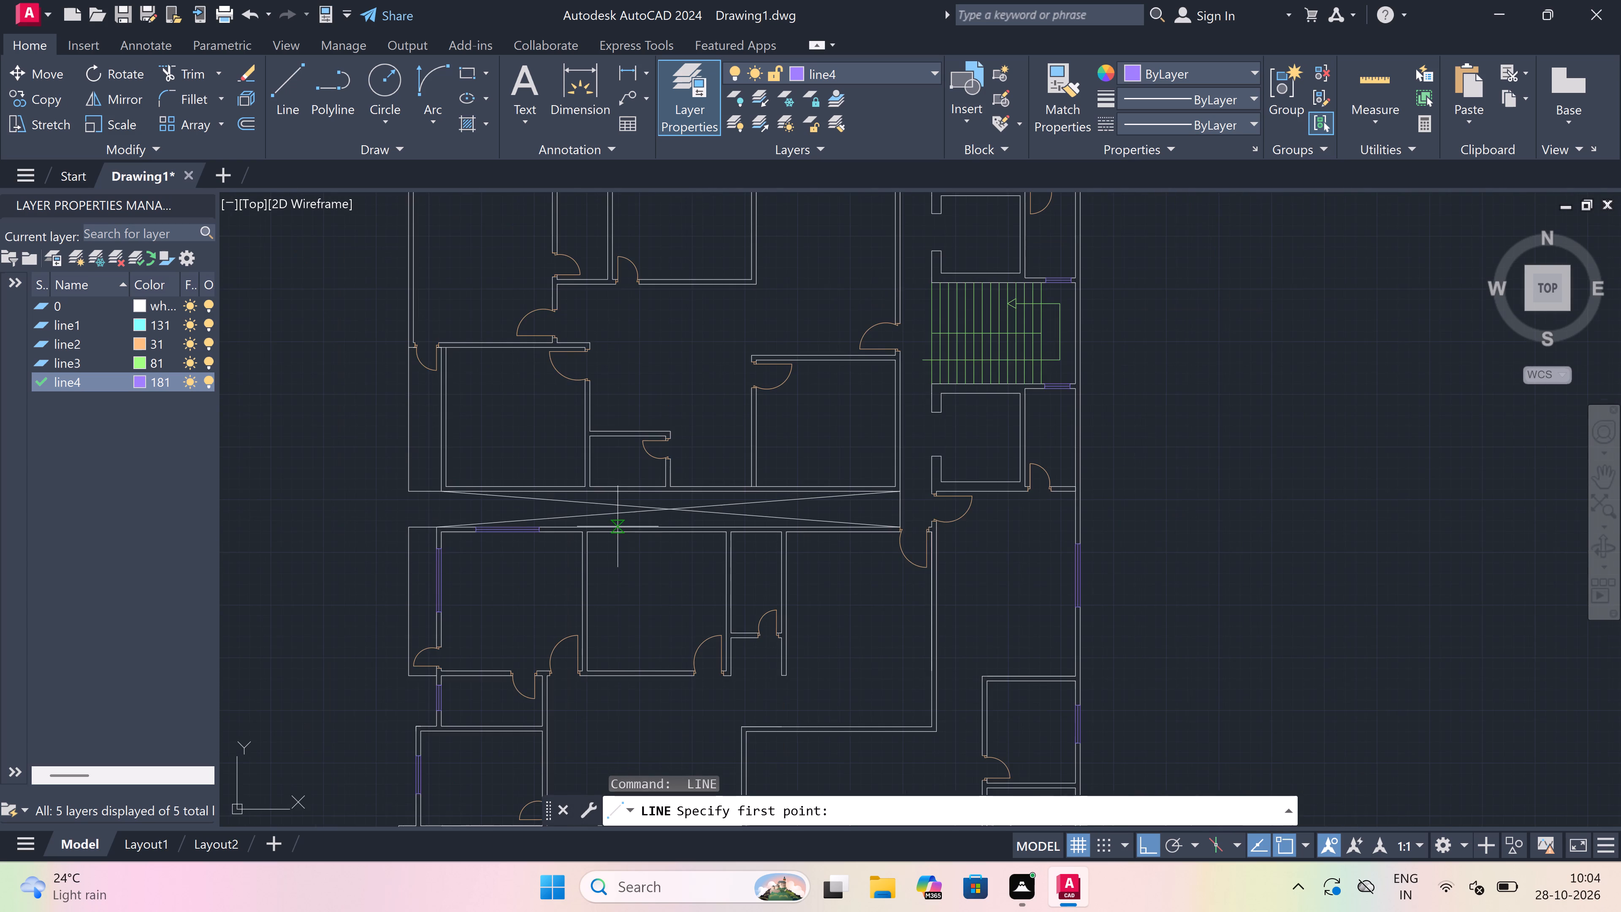
pyautogui.scroll(-2, 618, 527)
pyautogui.scroll(5, 618, 527)
pyautogui.click(603, 539)
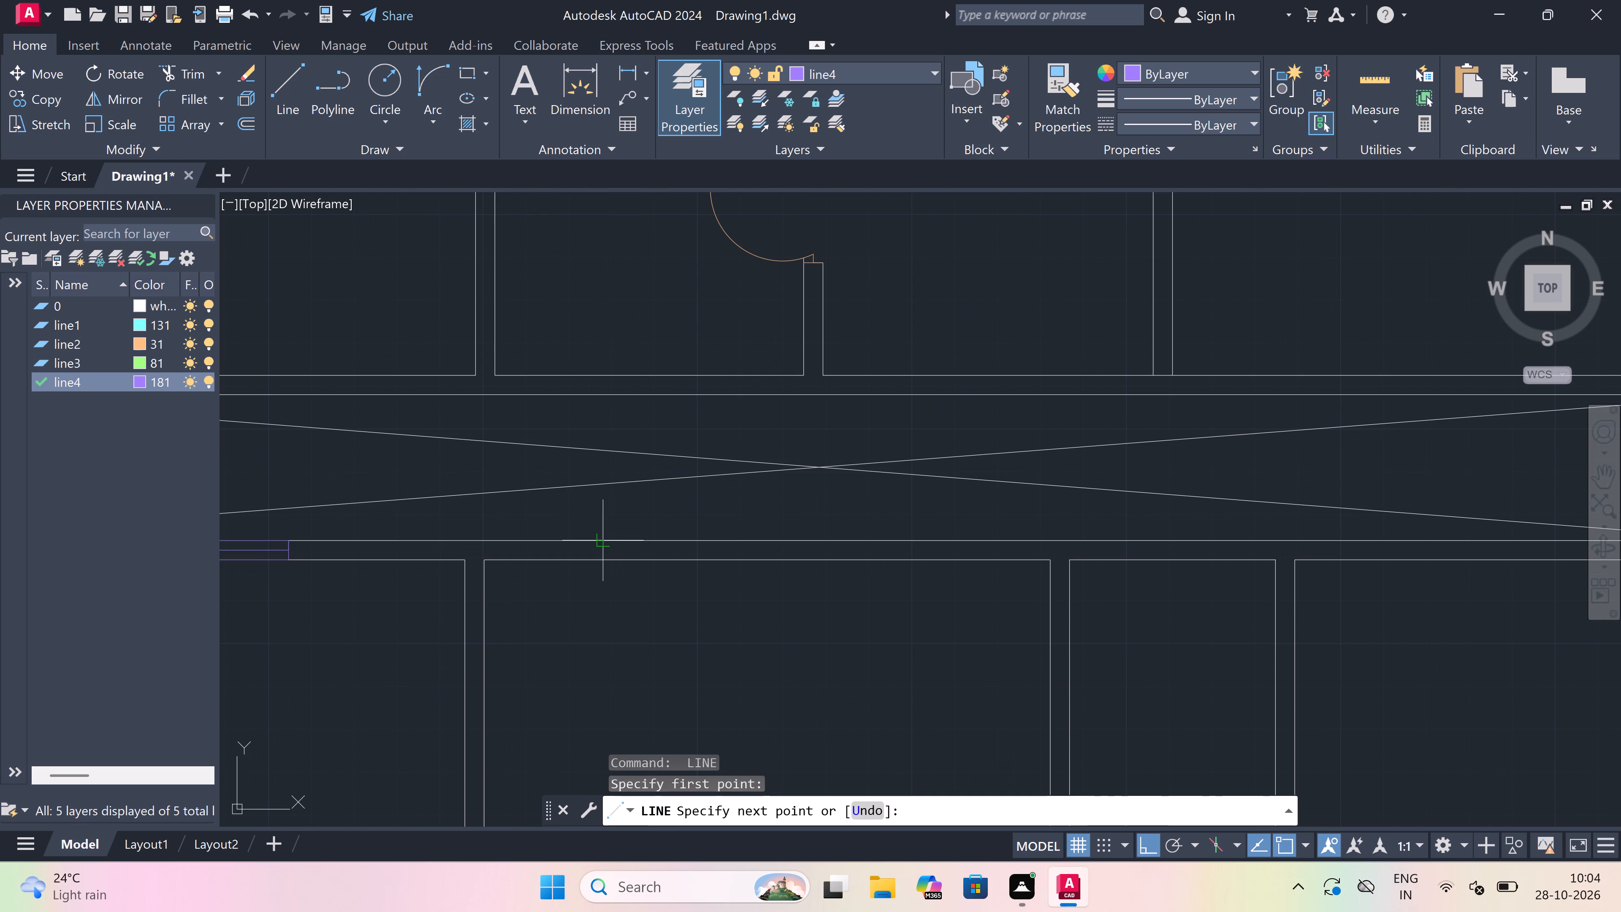
pyautogui.click(604, 556)
pyautogui.scroll(2, 605, 544)
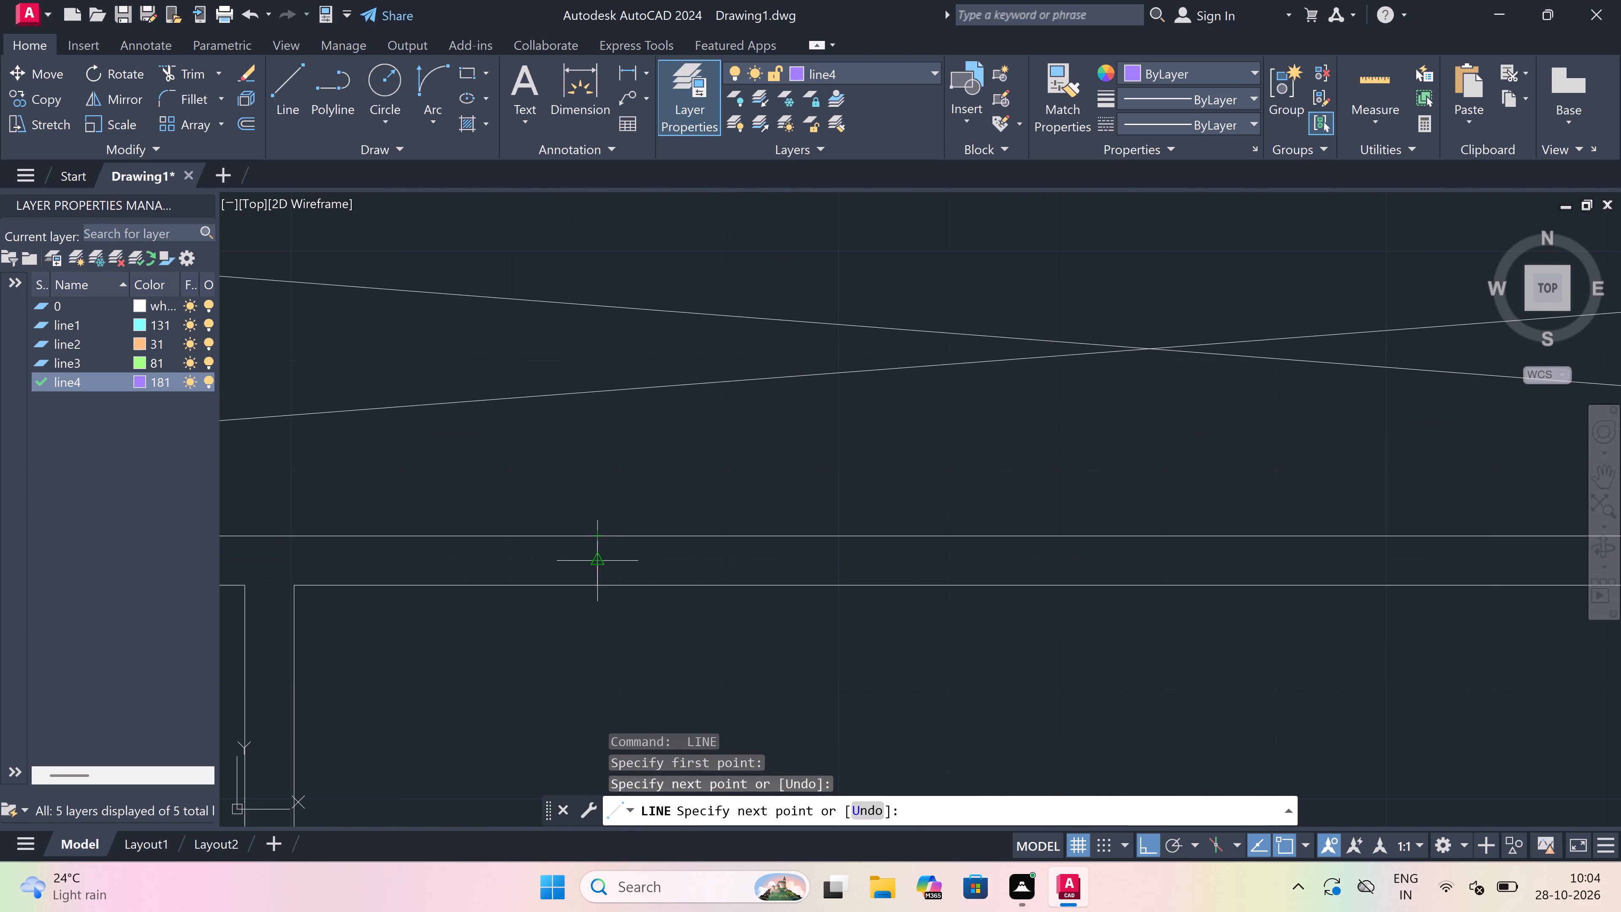
pyautogui.moveTo(604, 556); pyautogui.dragTo(636, 564)
pyautogui.press('5')
pyautogui.press("'")
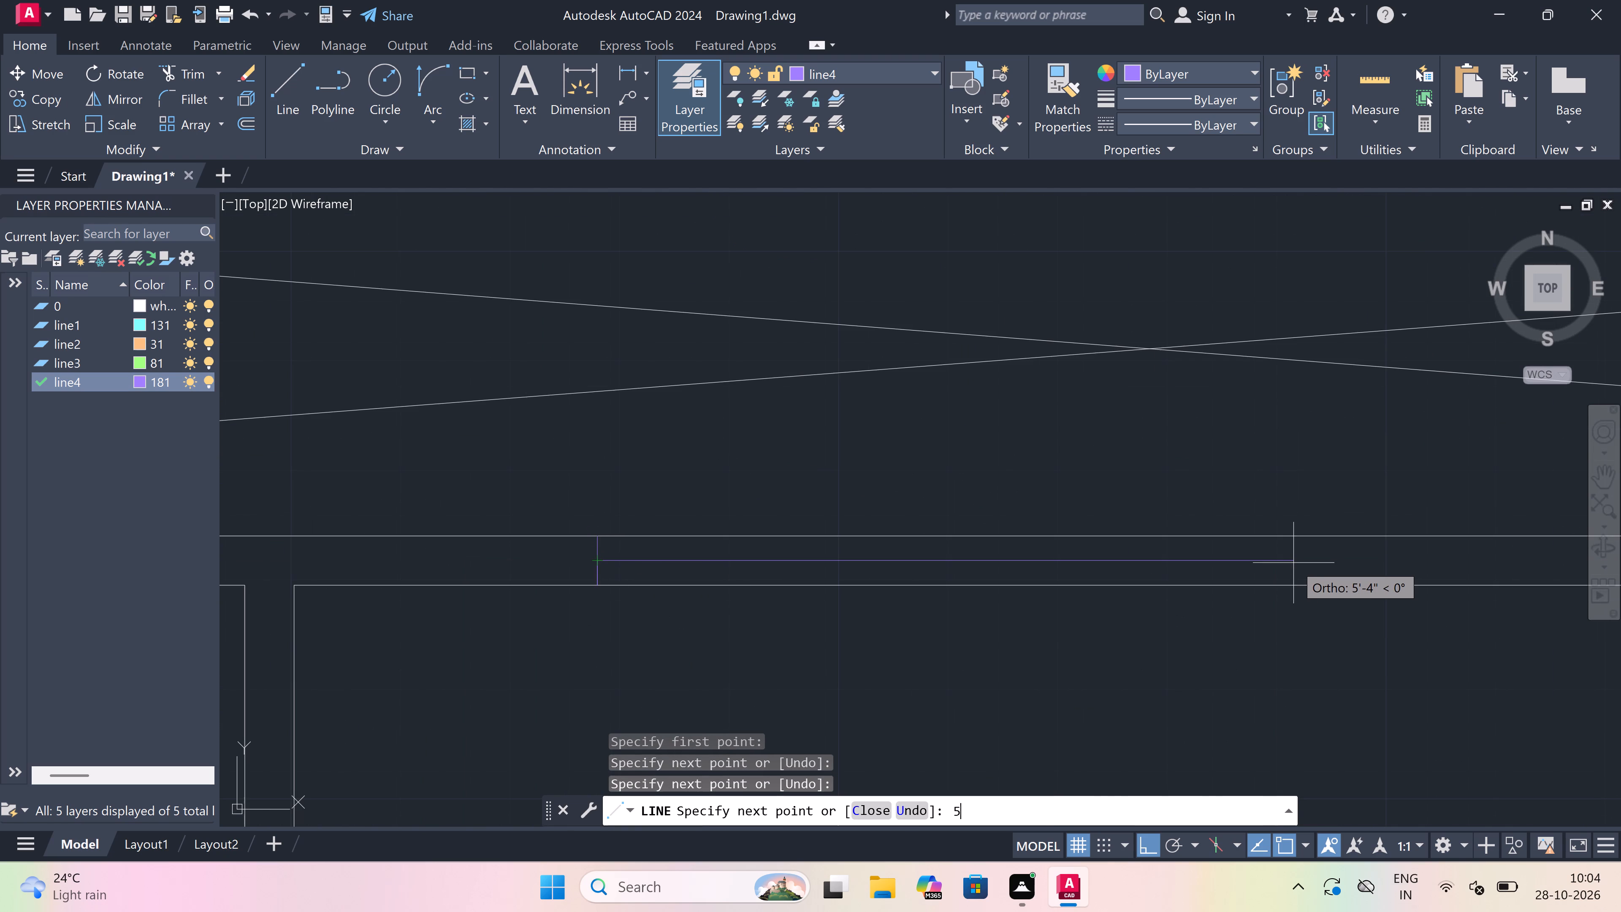
pyautogui.press('space')
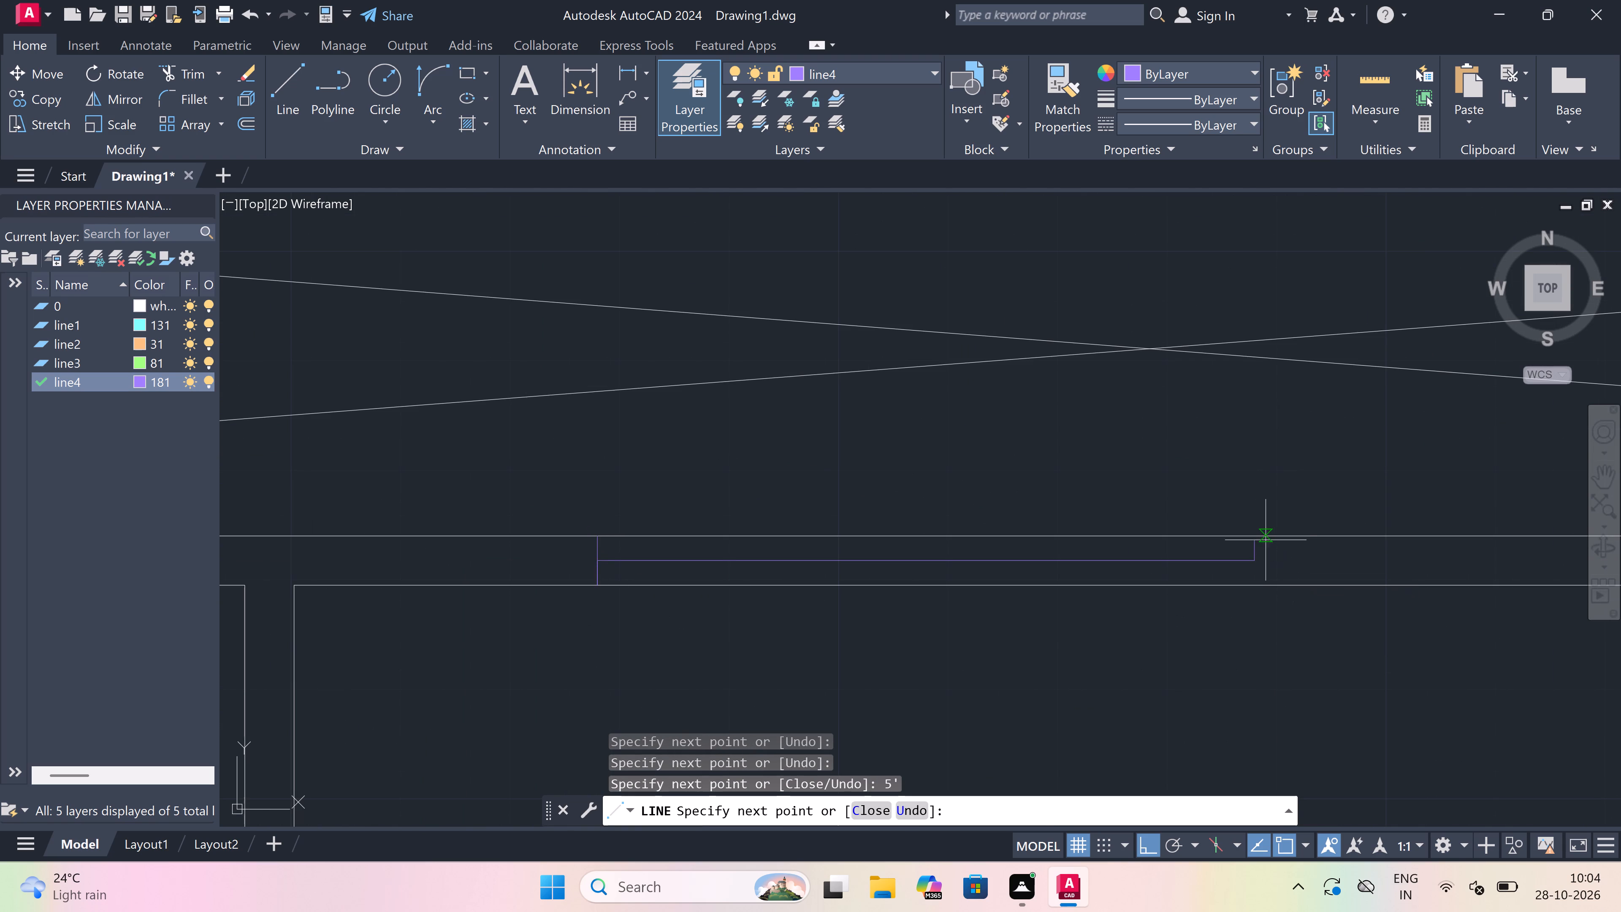
# Draw the east jamb line across the adjacent room's north wall at the end of its 5' window centre line.
pyautogui.click(1260, 533)
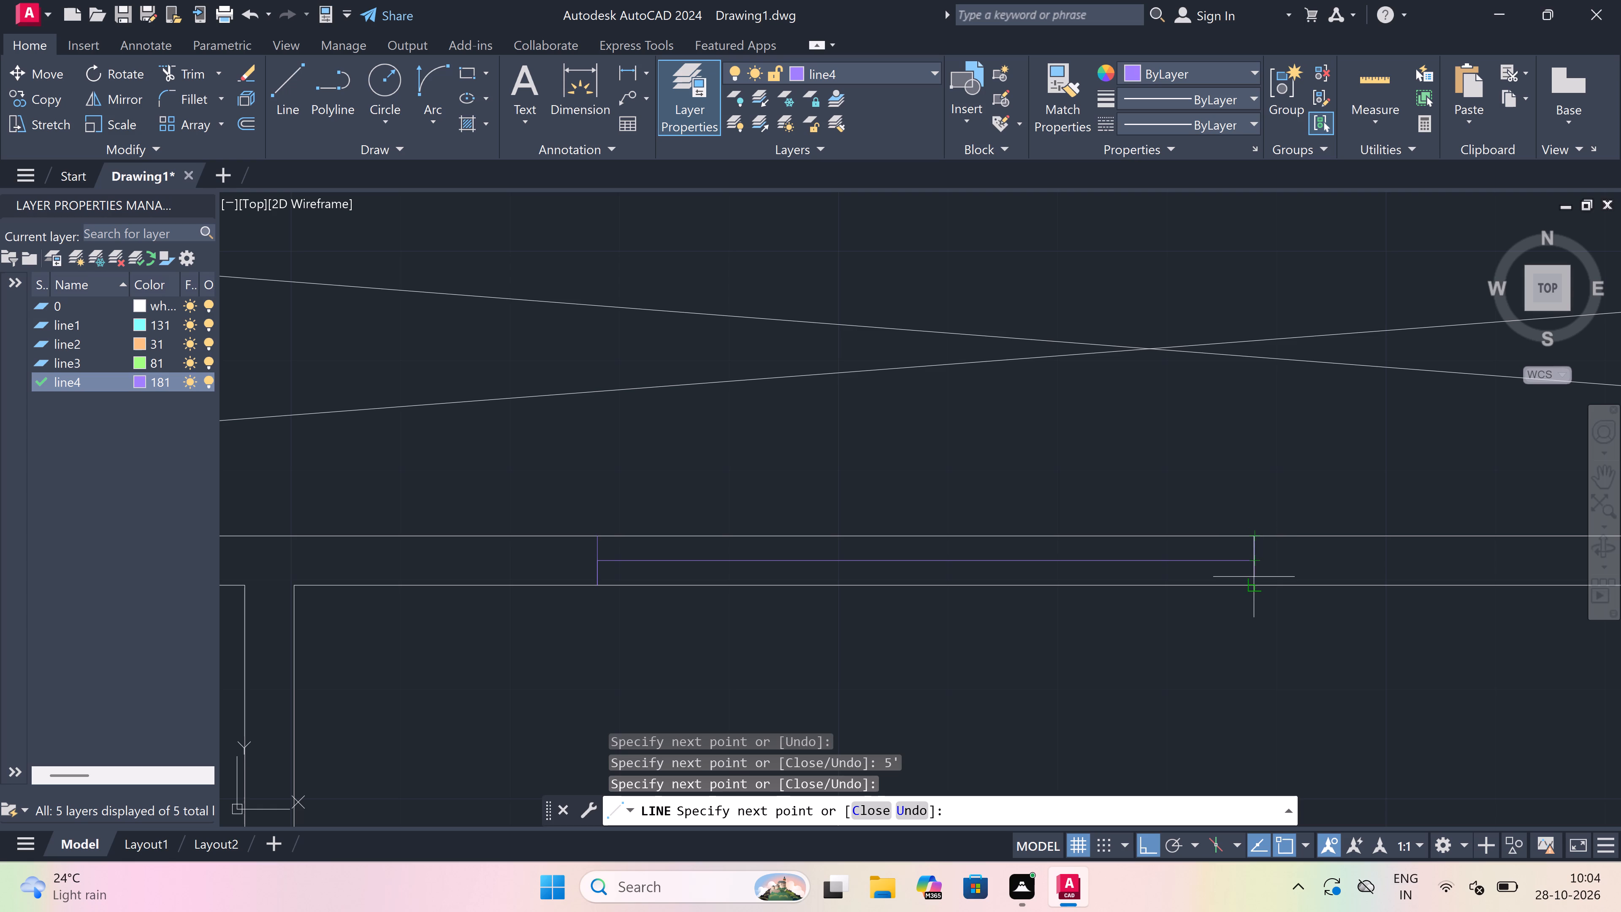
pyautogui.click(1254, 581)
pyautogui.scroll(-2, 911, 579)
pyautogui.scroll(2, 996, 608)
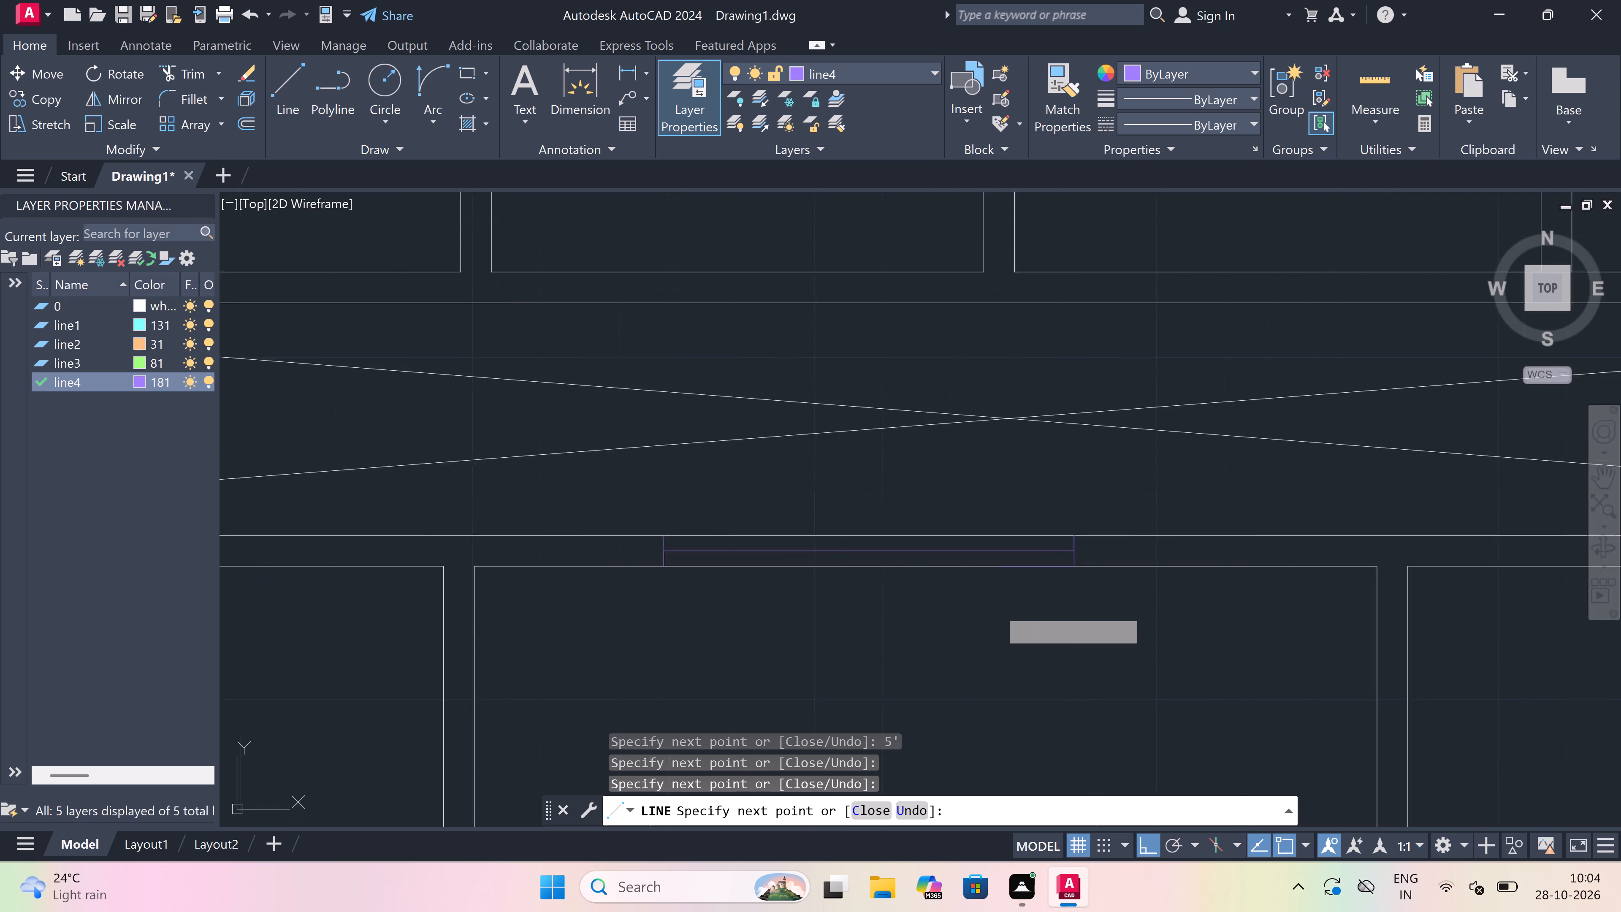
pyautogui.scroll(1, 997, 607)
pyautogui.scroll(-2, 998, 598)
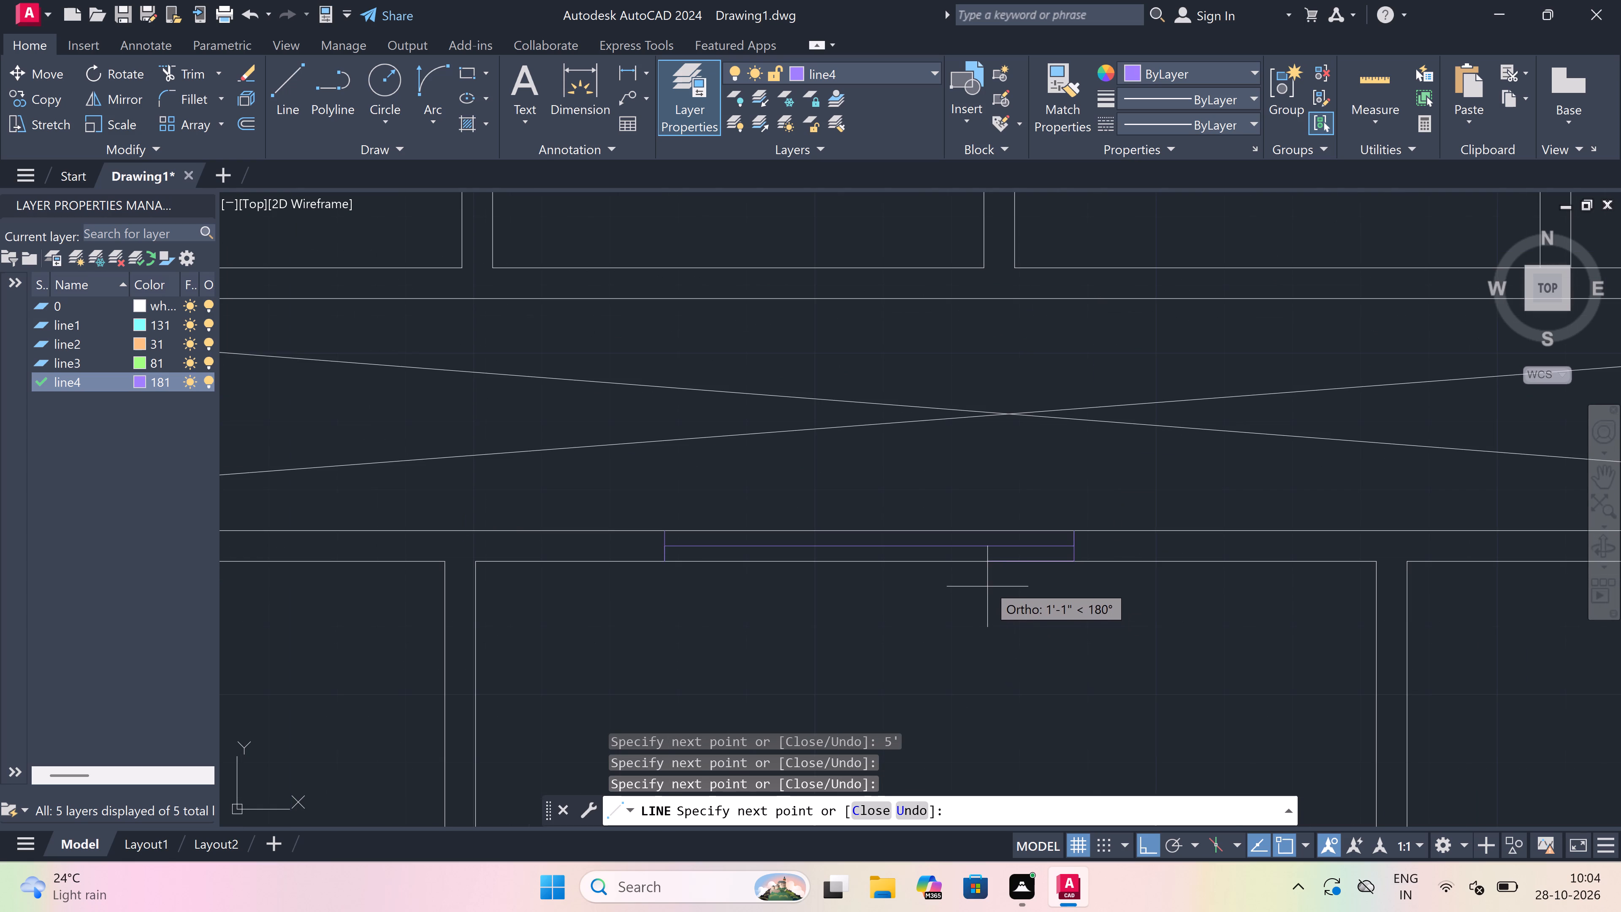
pyautogui.press('Escape')
# Trim the inner and outer north wall lines between the jambs of the adjacent room's 5' window.
pyautogui.scroll(1, 968, 566)
pyautogui.write('tr')
pyautogui.press('space')
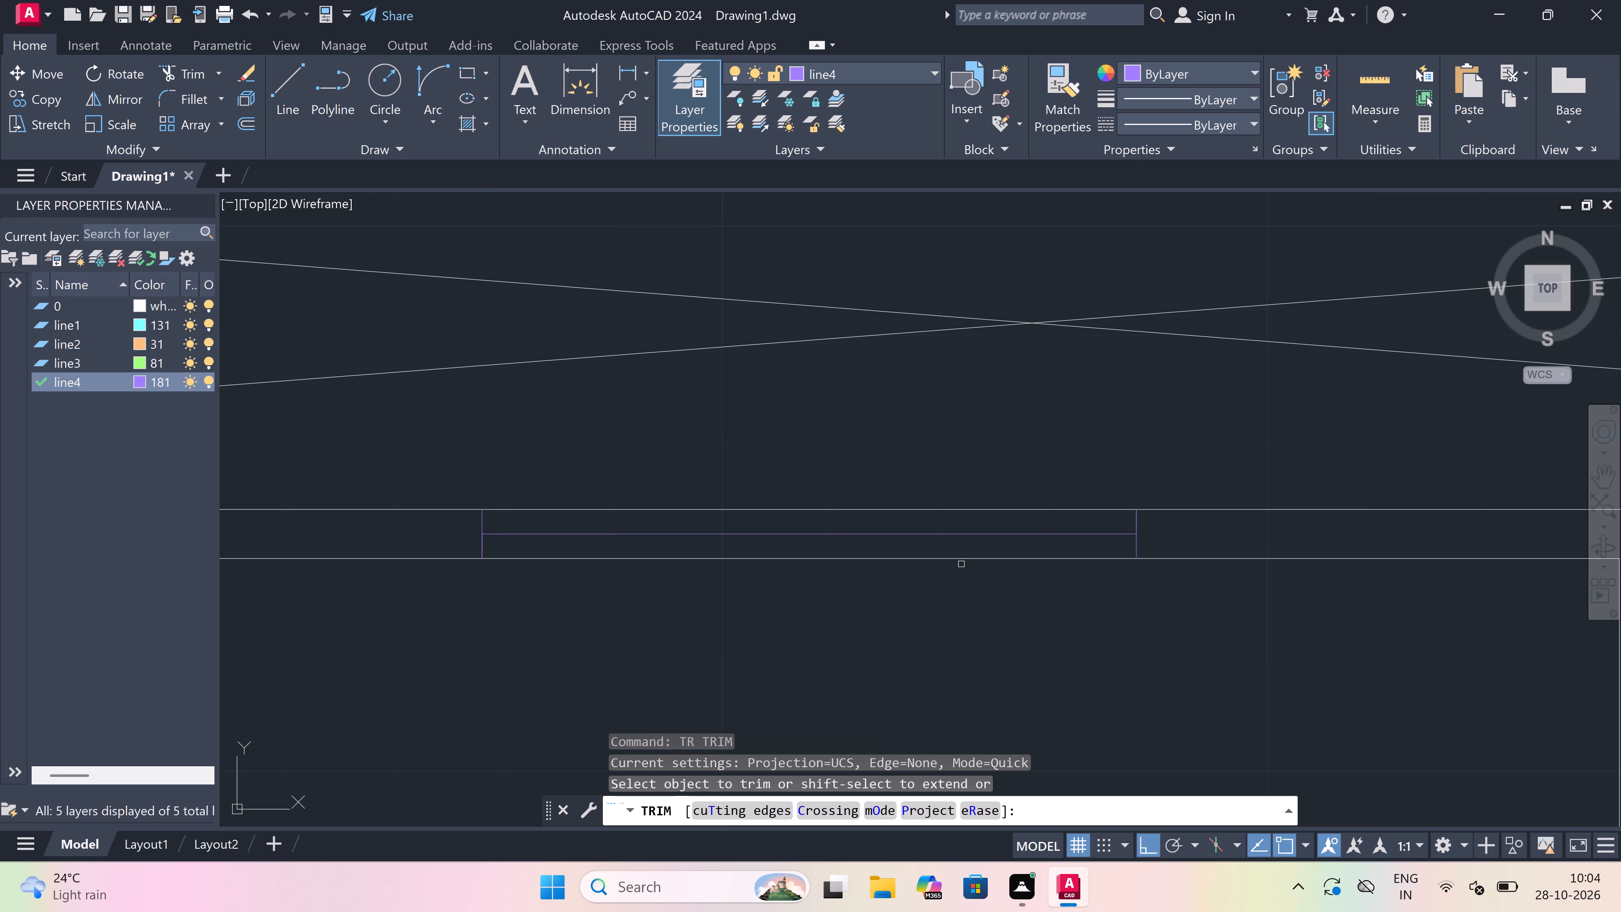
pyautogui.click(951, 559)
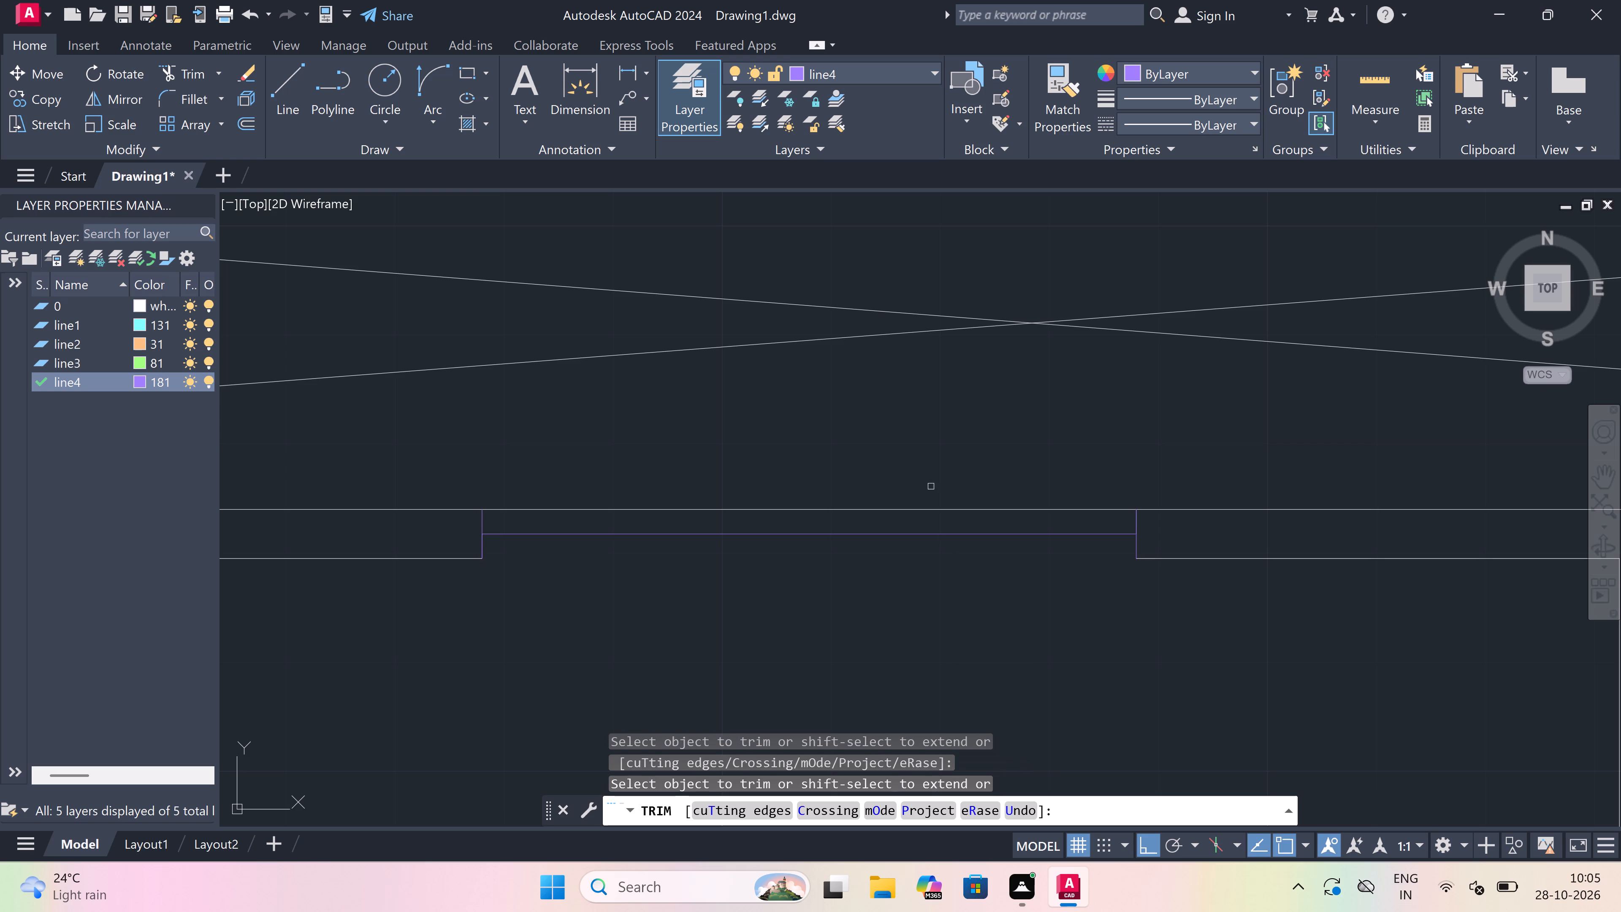
pyautogui.click(920, 510)
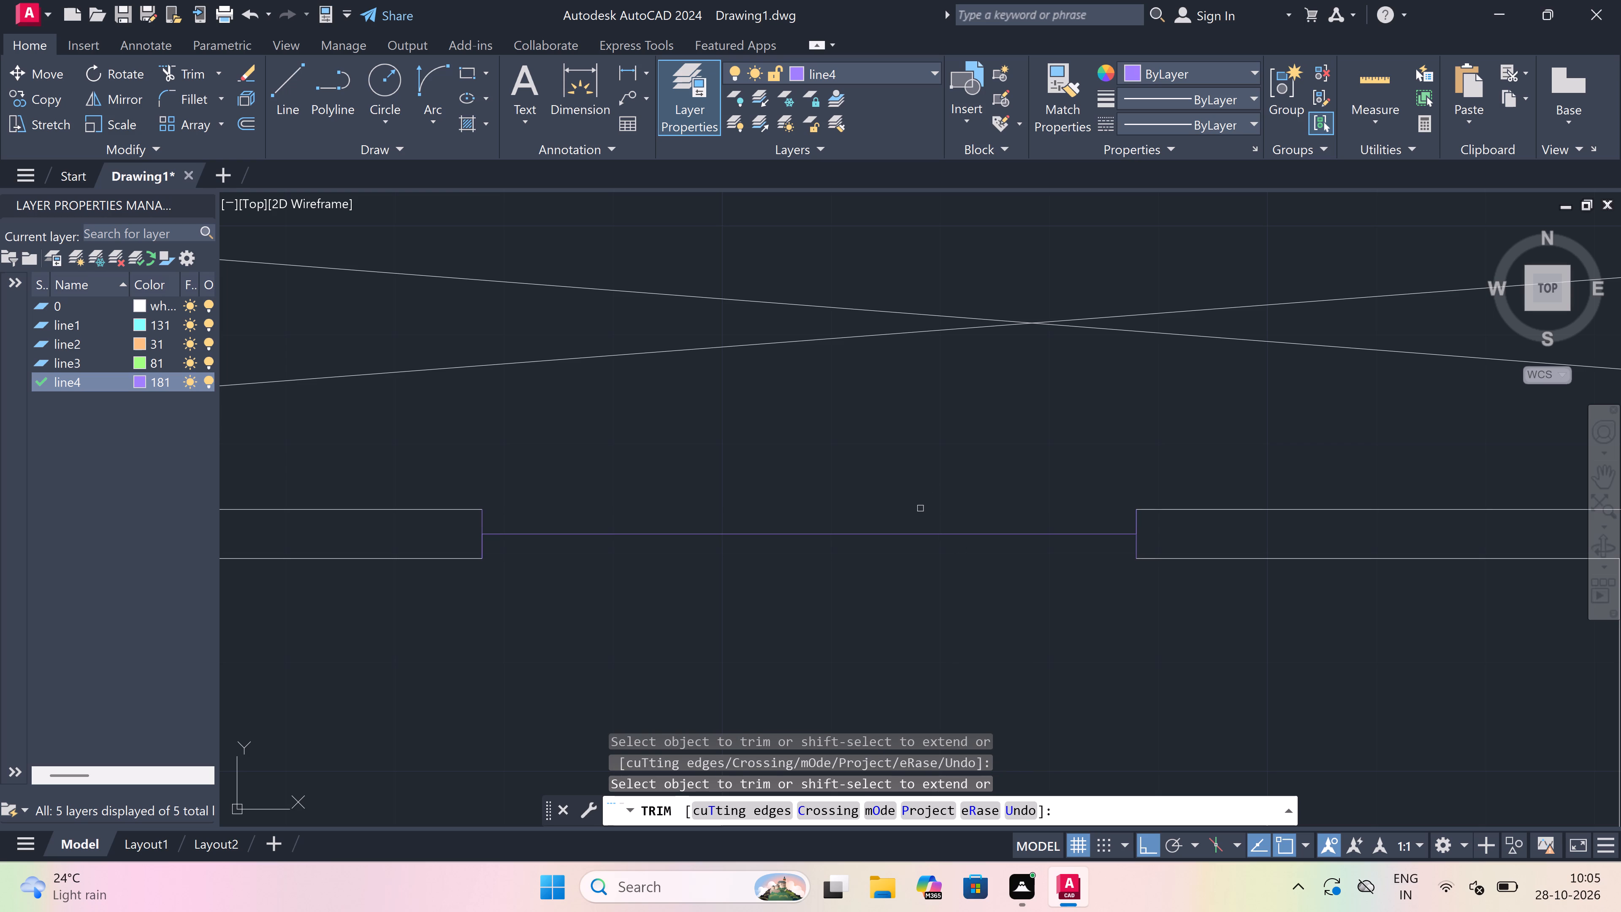
pyautogui.press('Escape')
# Draw the outer and inner face lines of the adjacent room's 5' north window between its jambs on layer line4.
pyautogui.press('l')
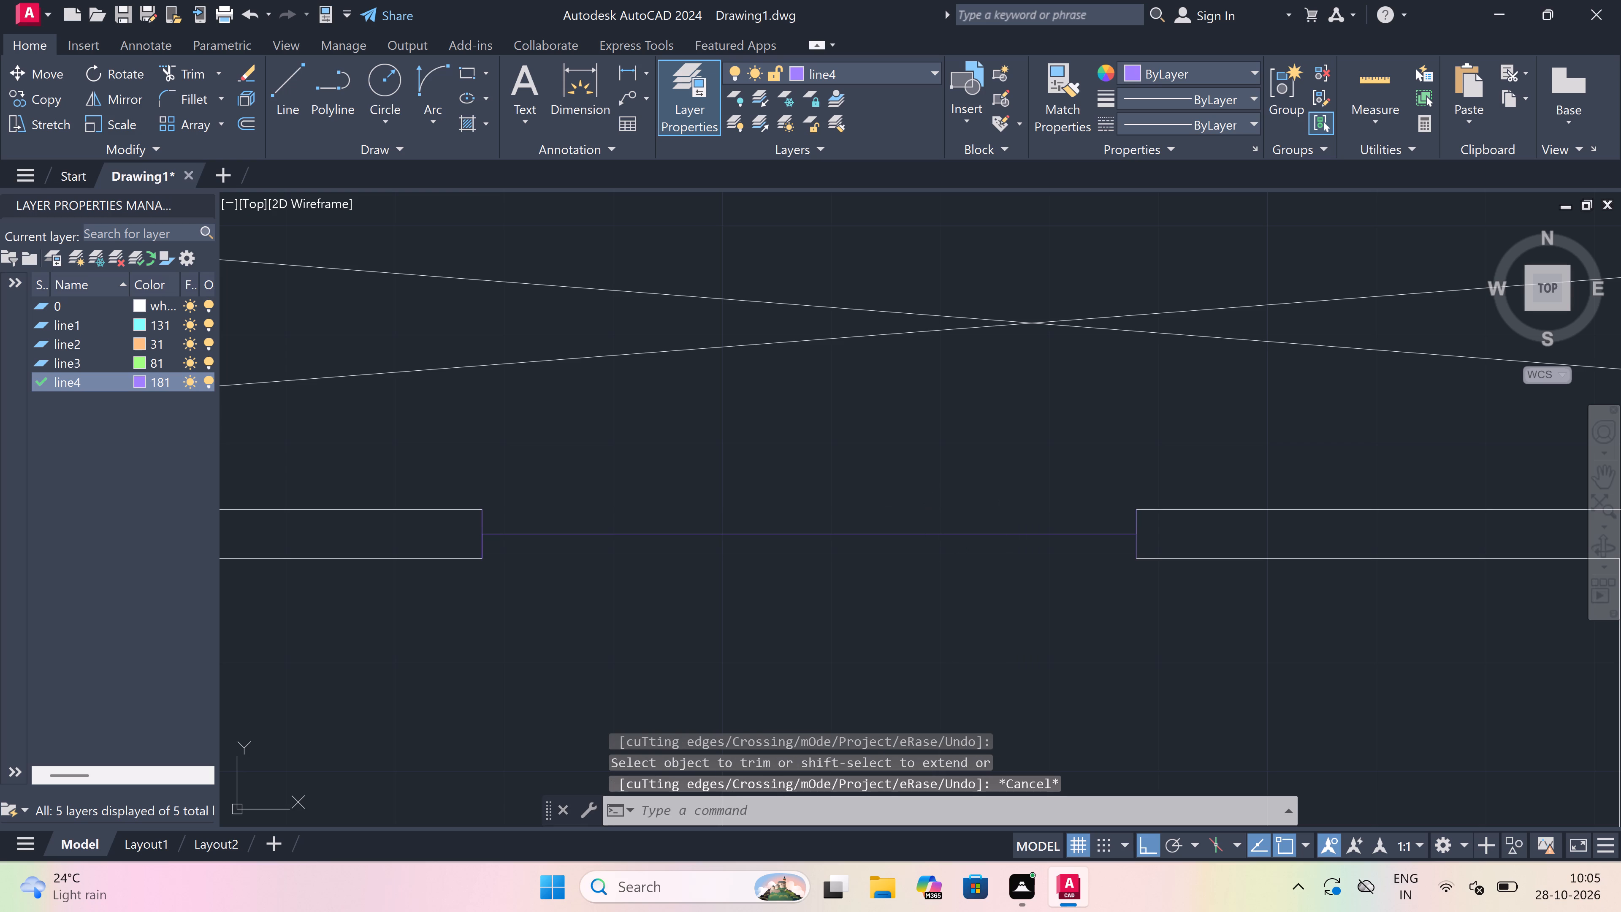
pyautogui.press('space')
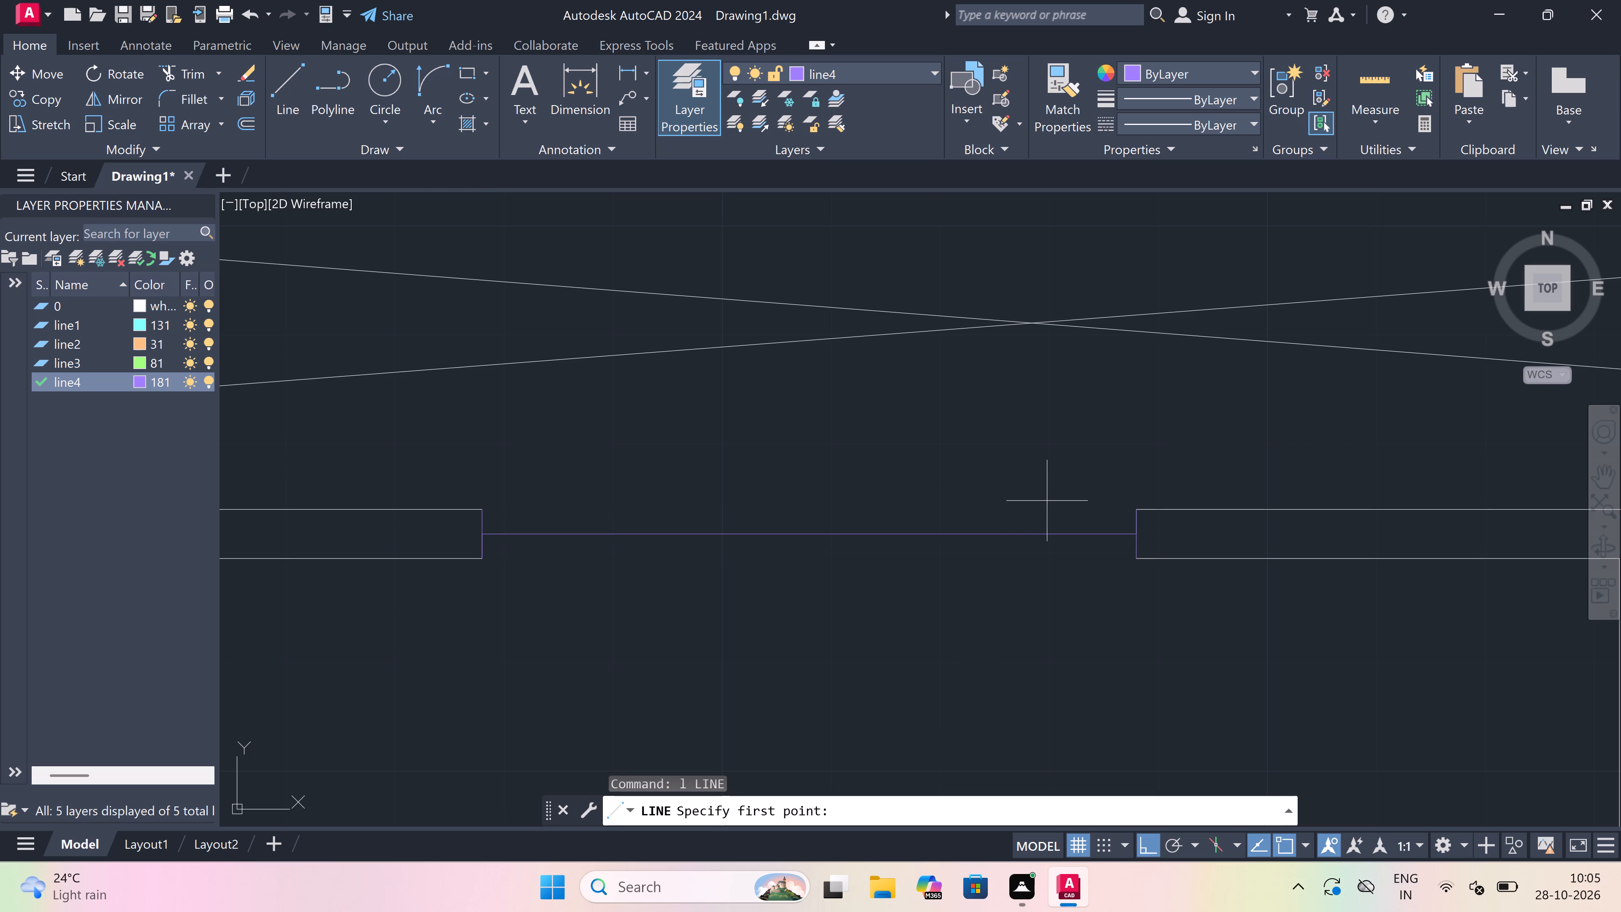
pyautogui.moveTo(1138, 510); pyautogui.dragTo(1138, 510)
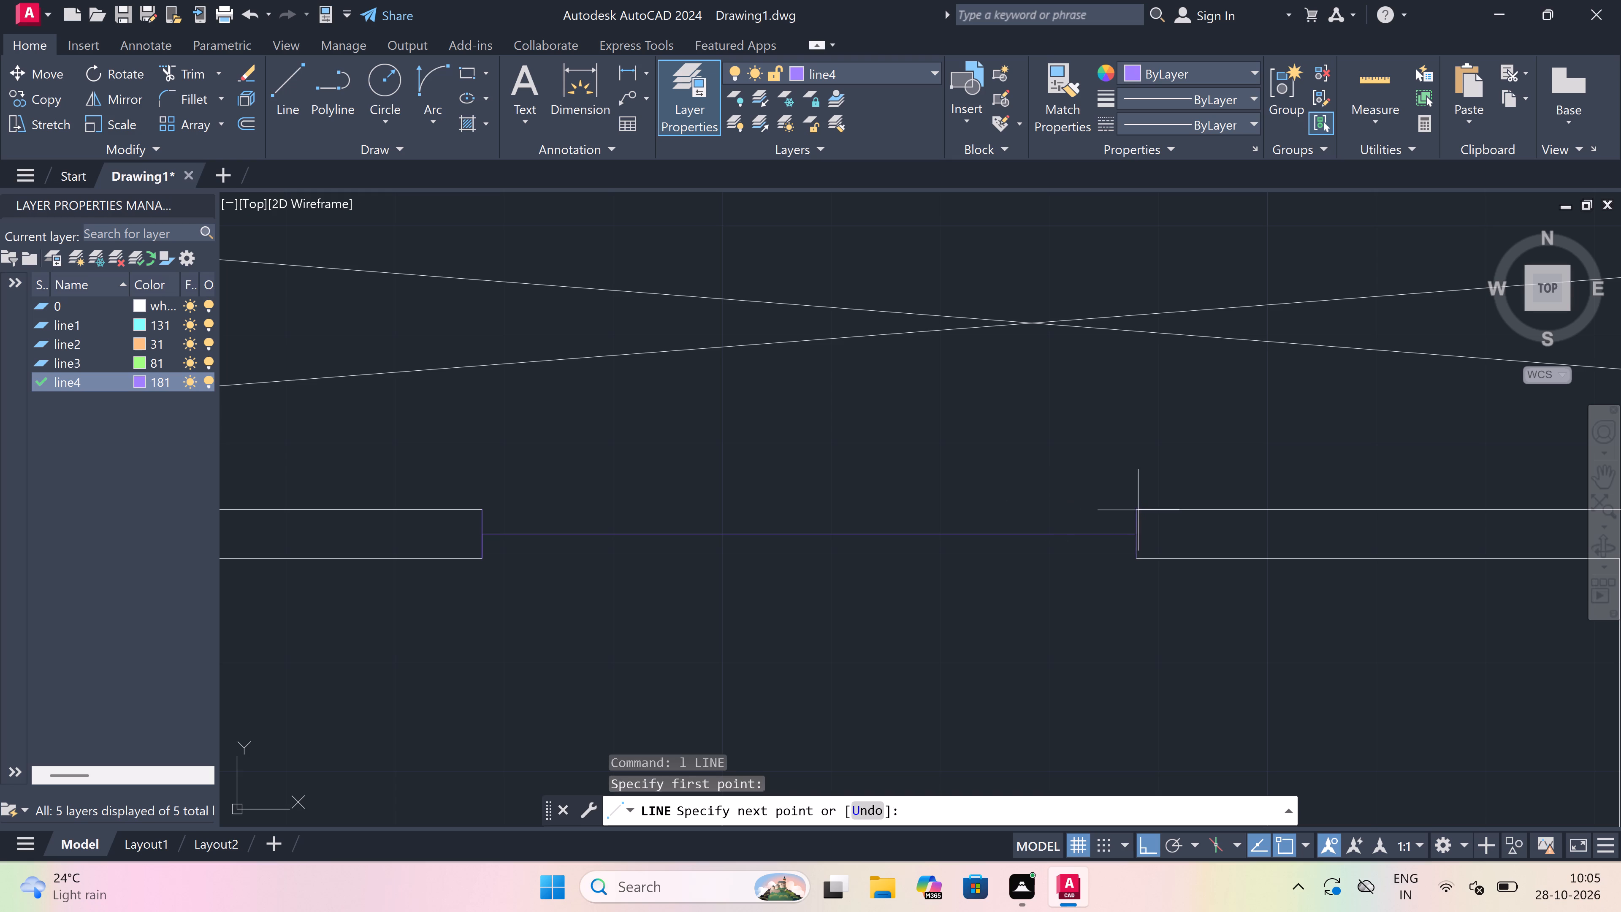
pyautogui.moveTo(1138, 510); pyautogui.dragTo(1115, 507)
pyautogui.click(483, 514)
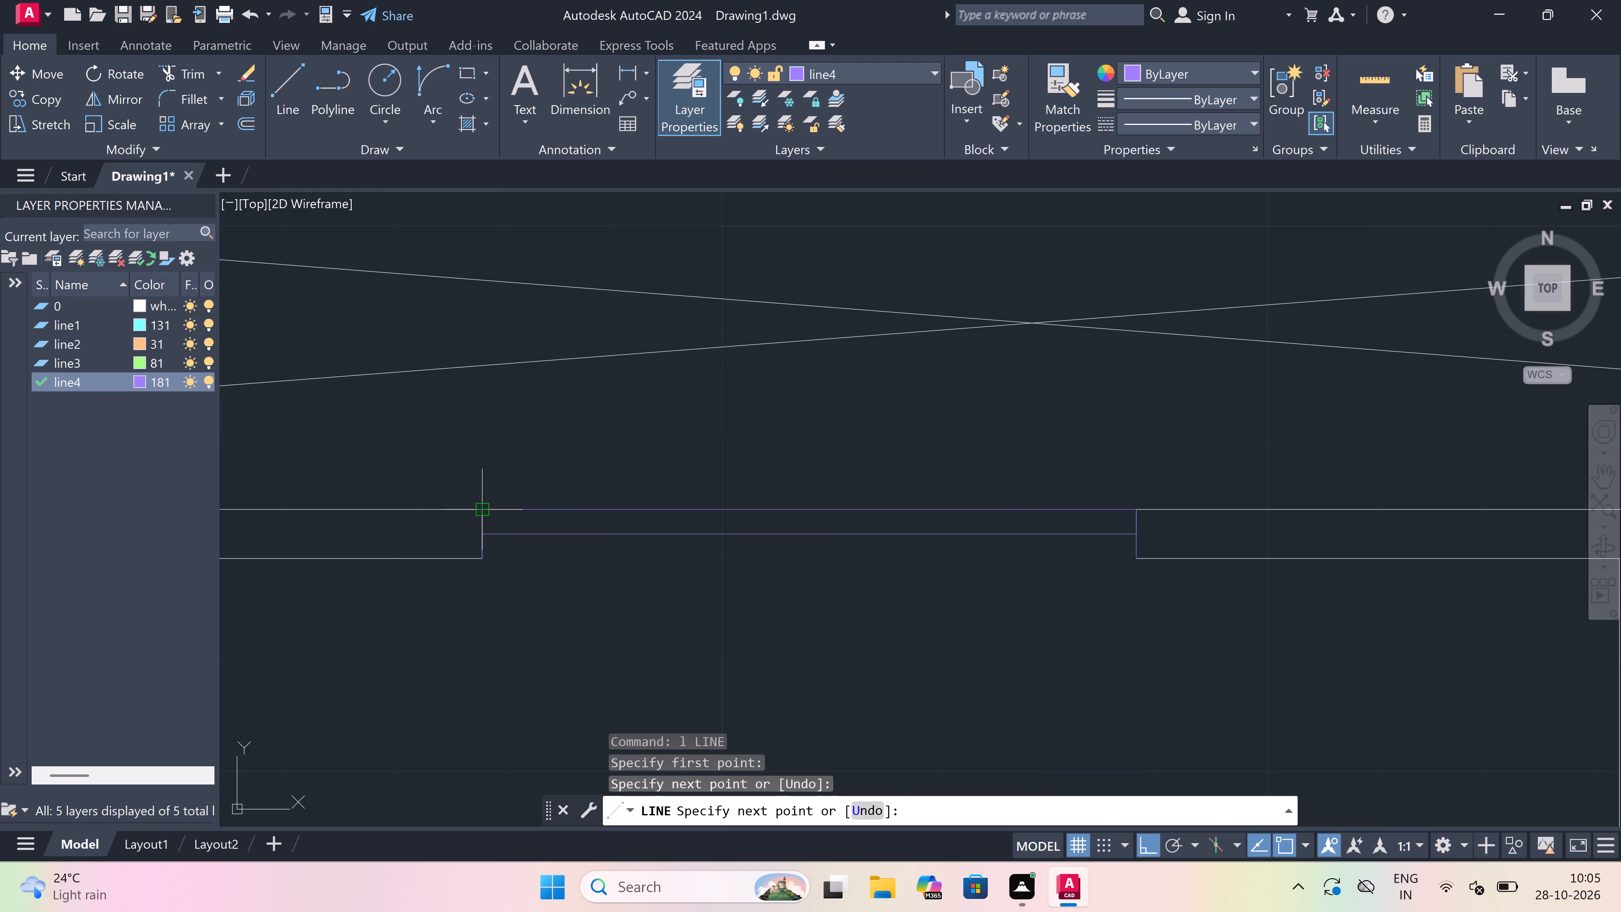
pyautogui.press('Escape')
pyautogui.press('space')
pyautogui.moveTo(489, 553); pyautogui.dragTo(522, 554)
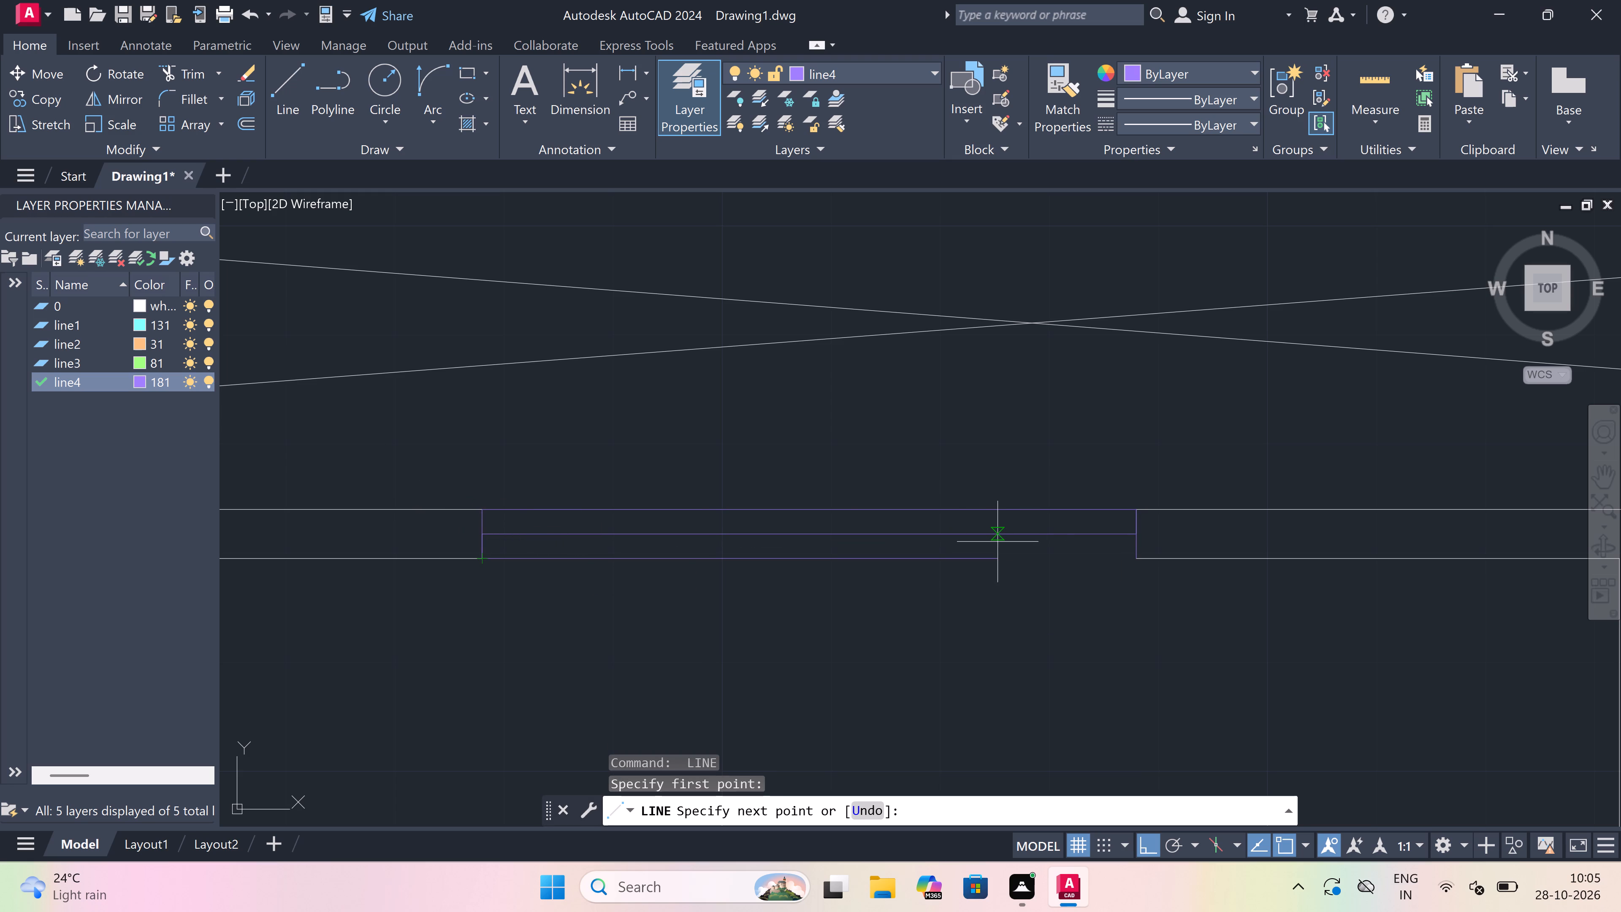
pyautogui.click(1134, 554)
pyautogui.press('Escape')
# Draw the west jamb across the small narrow room's north wall and a 2' centre line eastward from its midpoint.
pyautogui.scroll(-6, 520, 464)
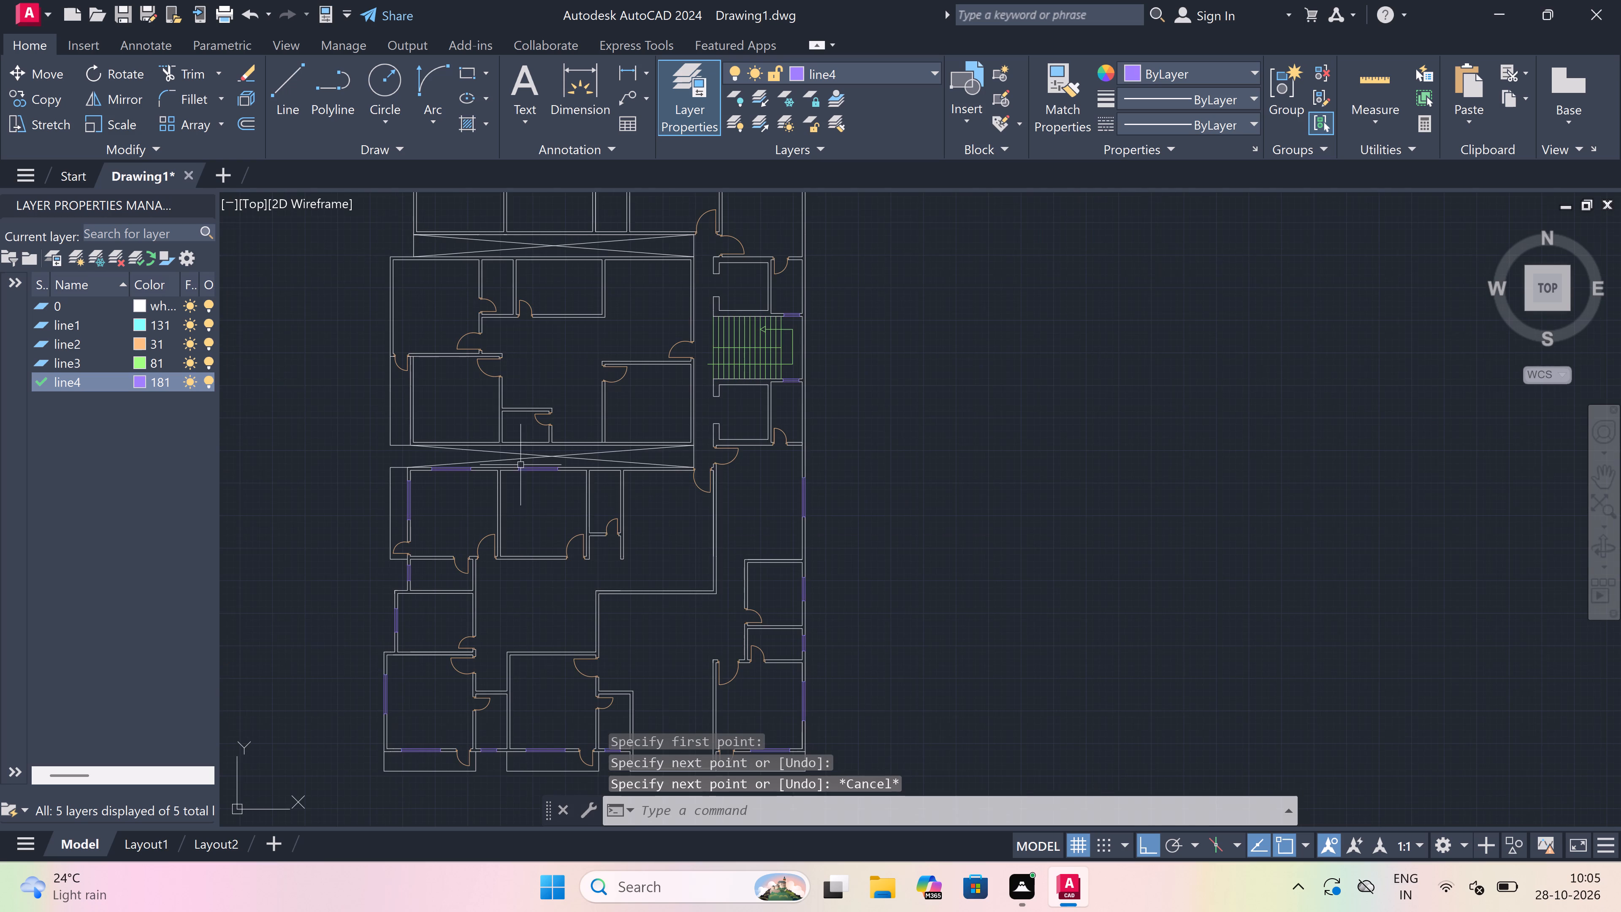
pyautogui.press('space')
pyautogui.scroll(4, 604, 470)
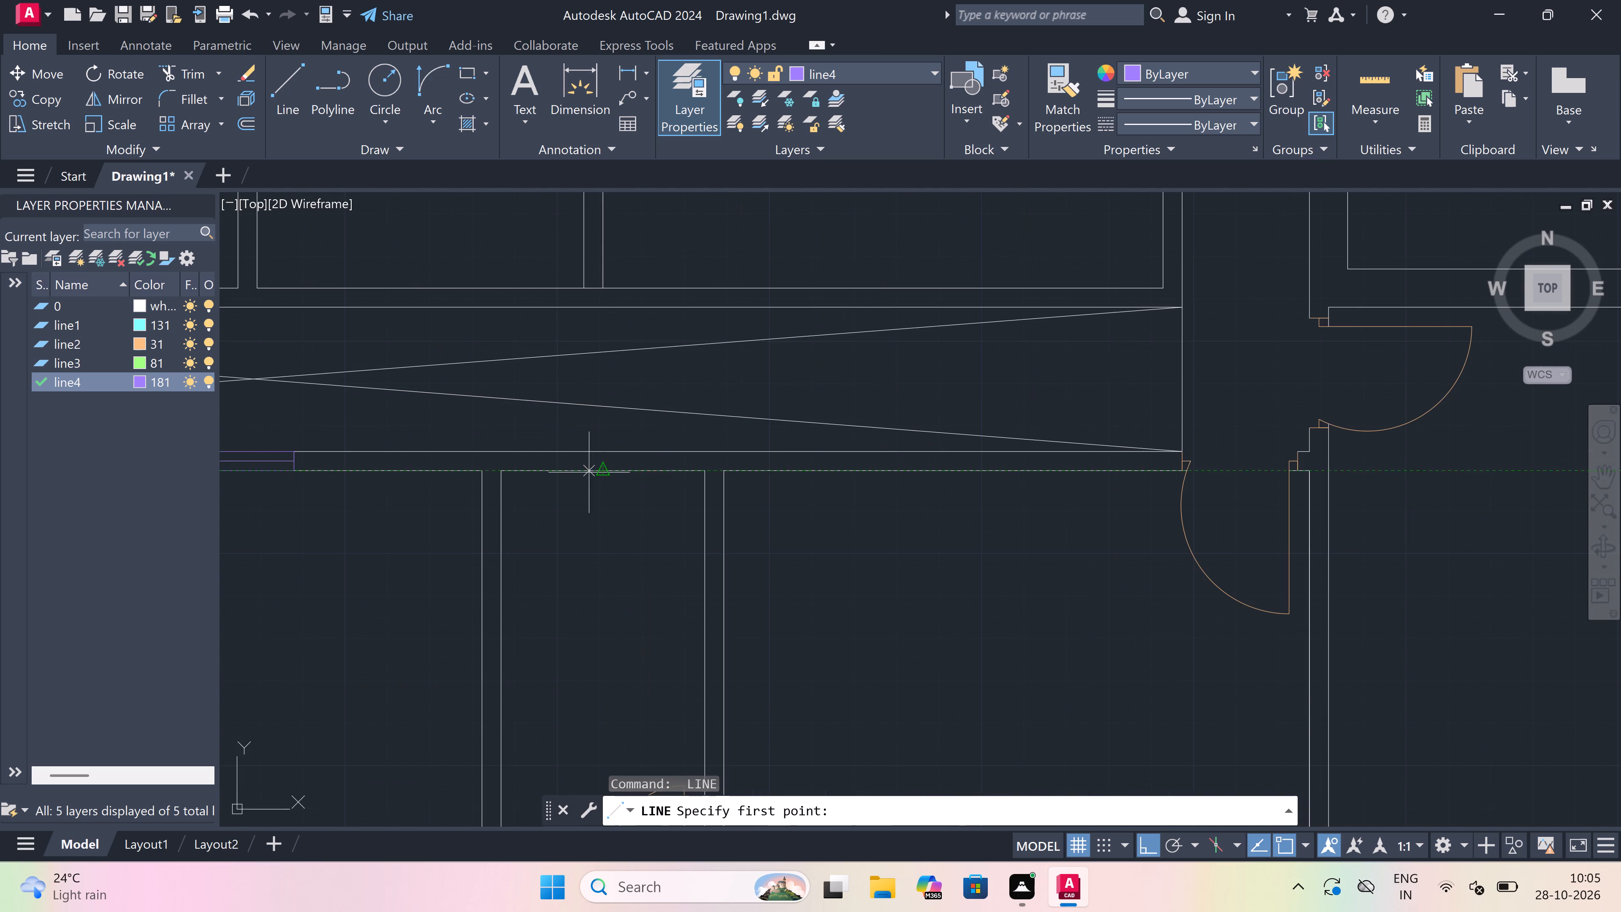
pyautogui.scroll(3, 551, 453)
pyautogui.click(550, 447)
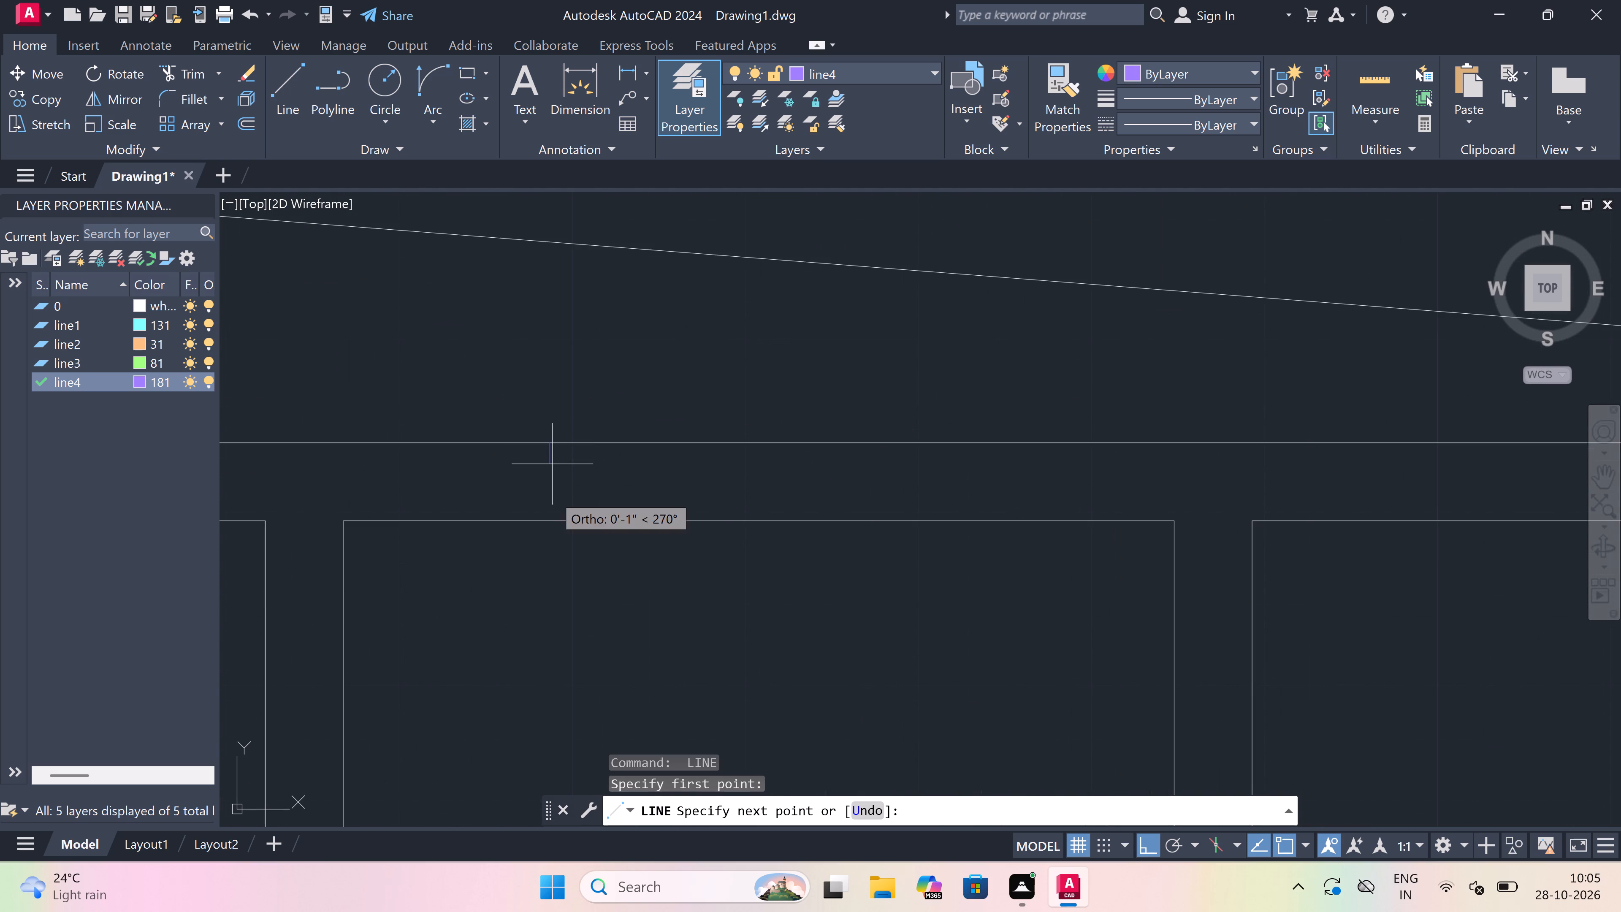
pyautogui.click(554, 510)
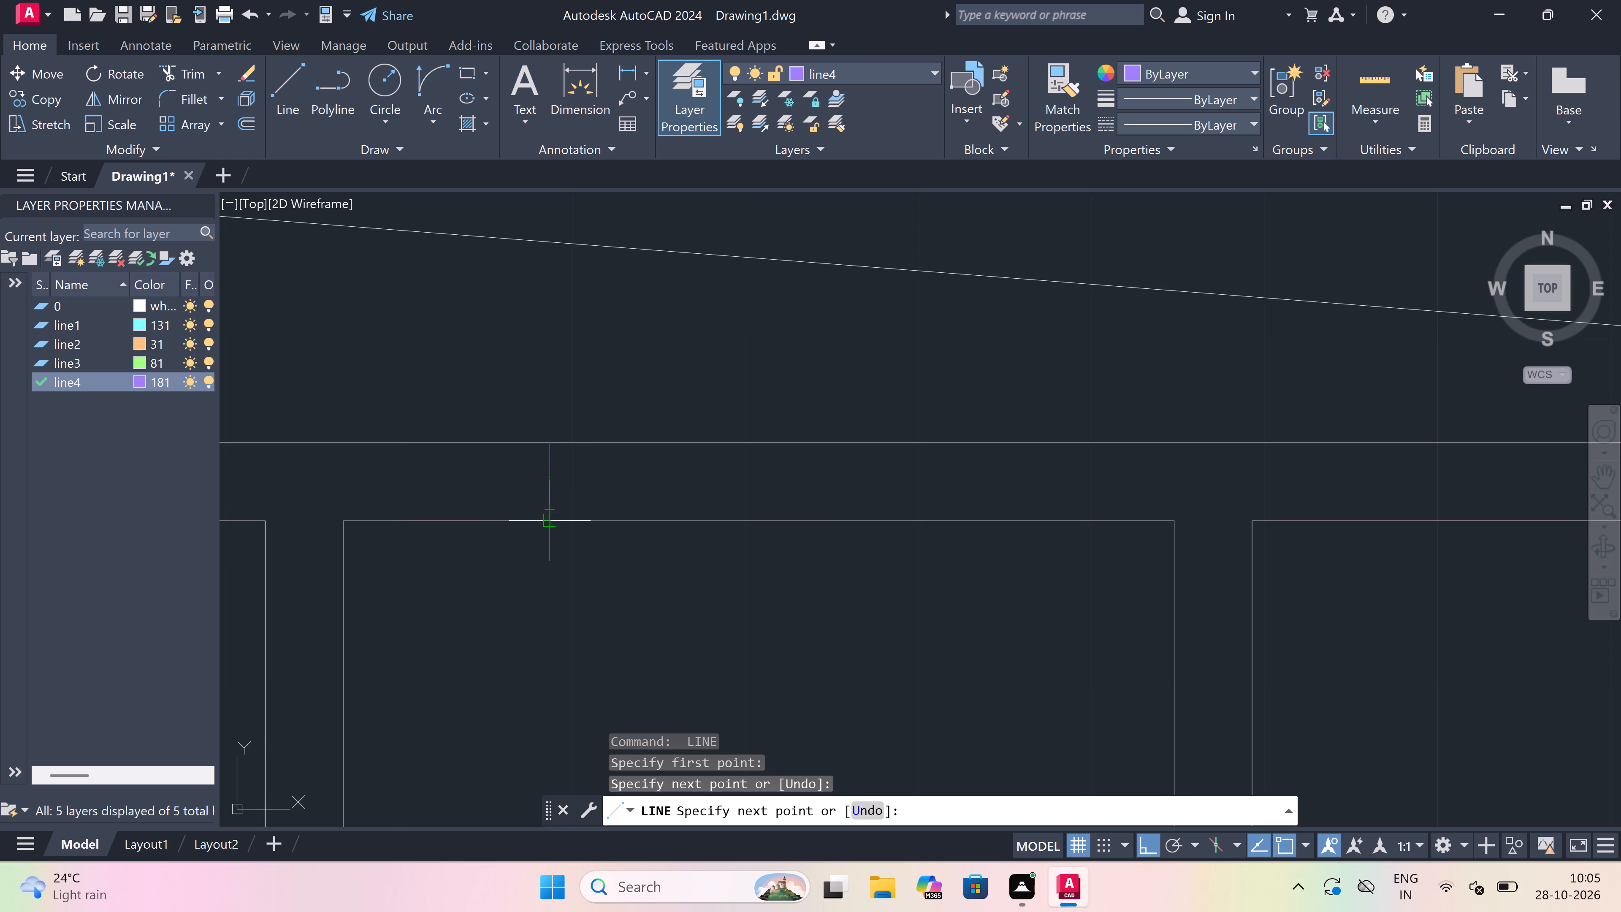
pyautogui.scroll(2, 535, 502)
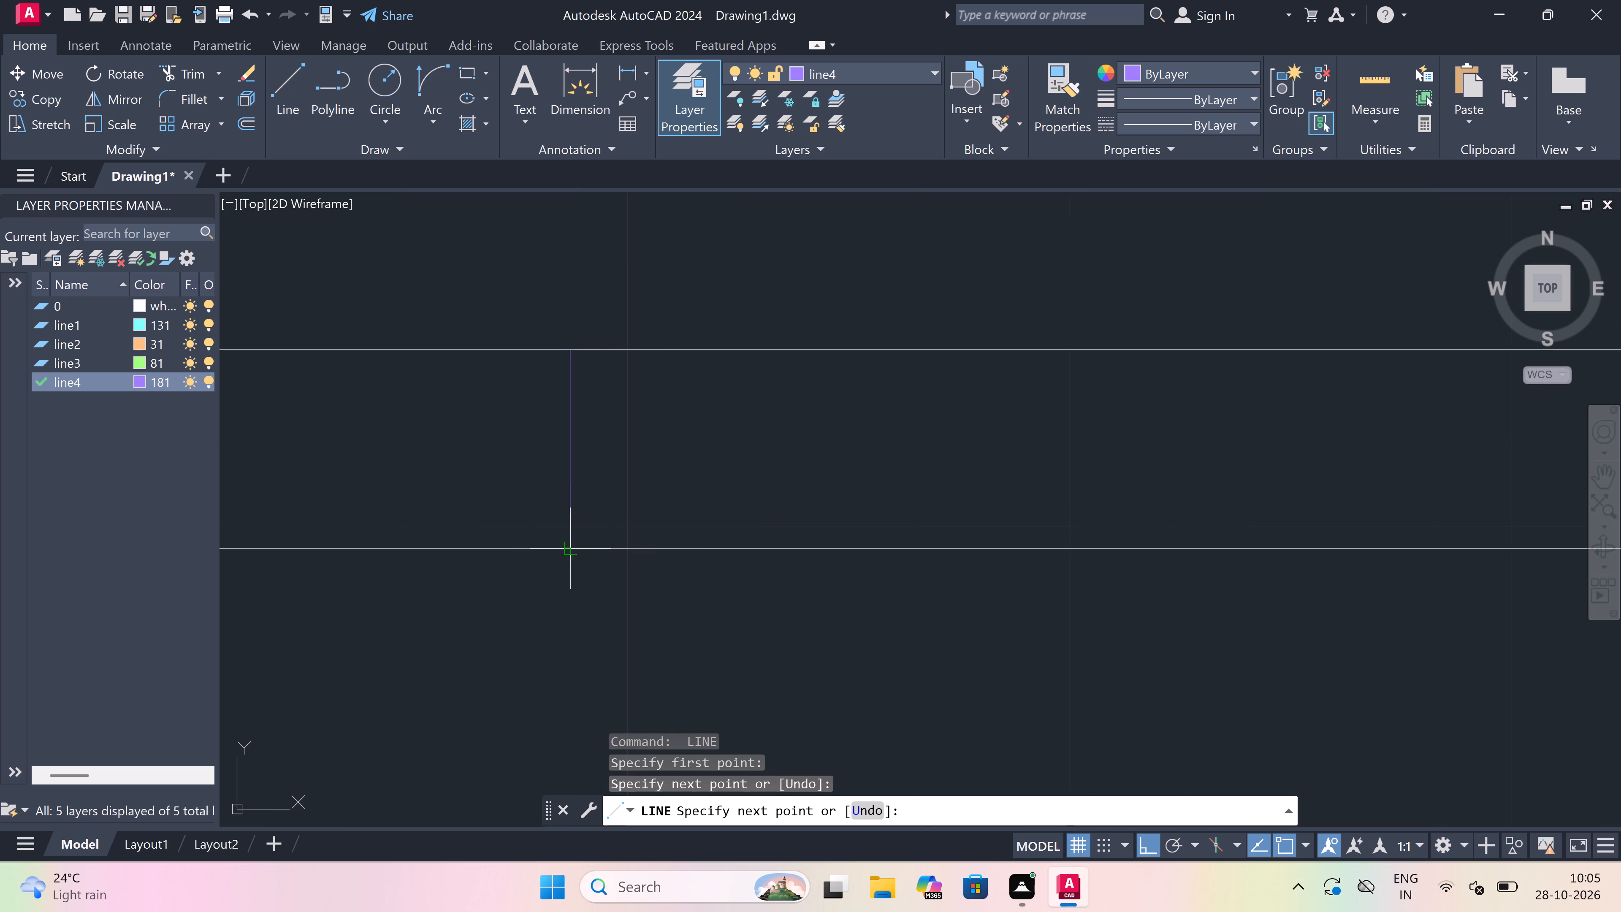
pyautogui.moveTo(568, 546); pyautogui.dragTo(568, 539)
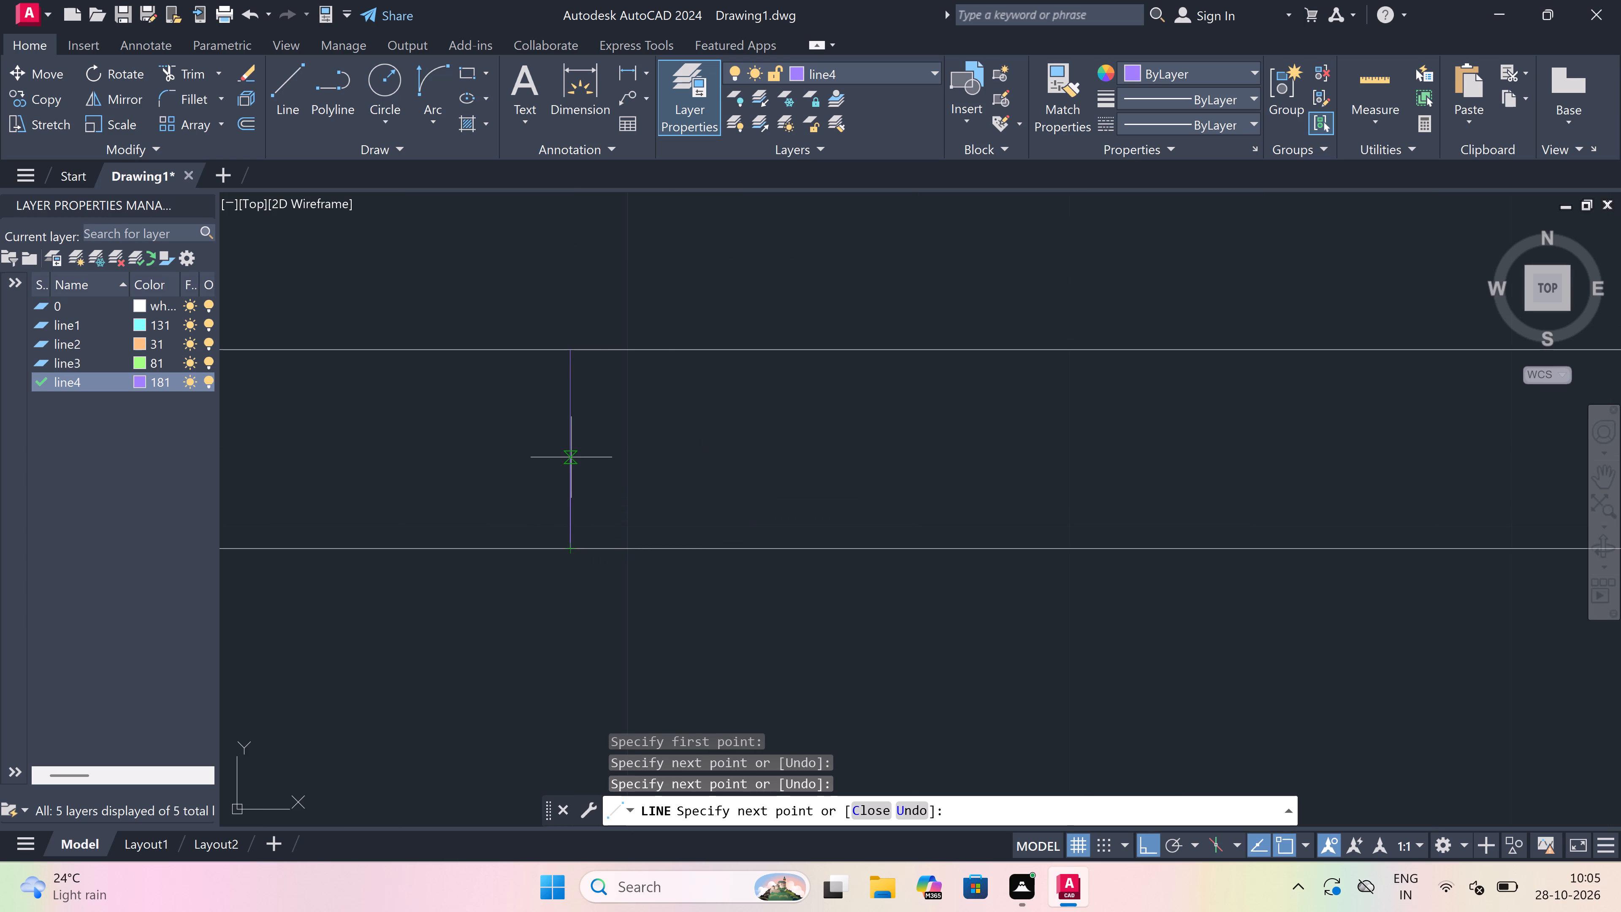
pyautogui.click(570, 451)
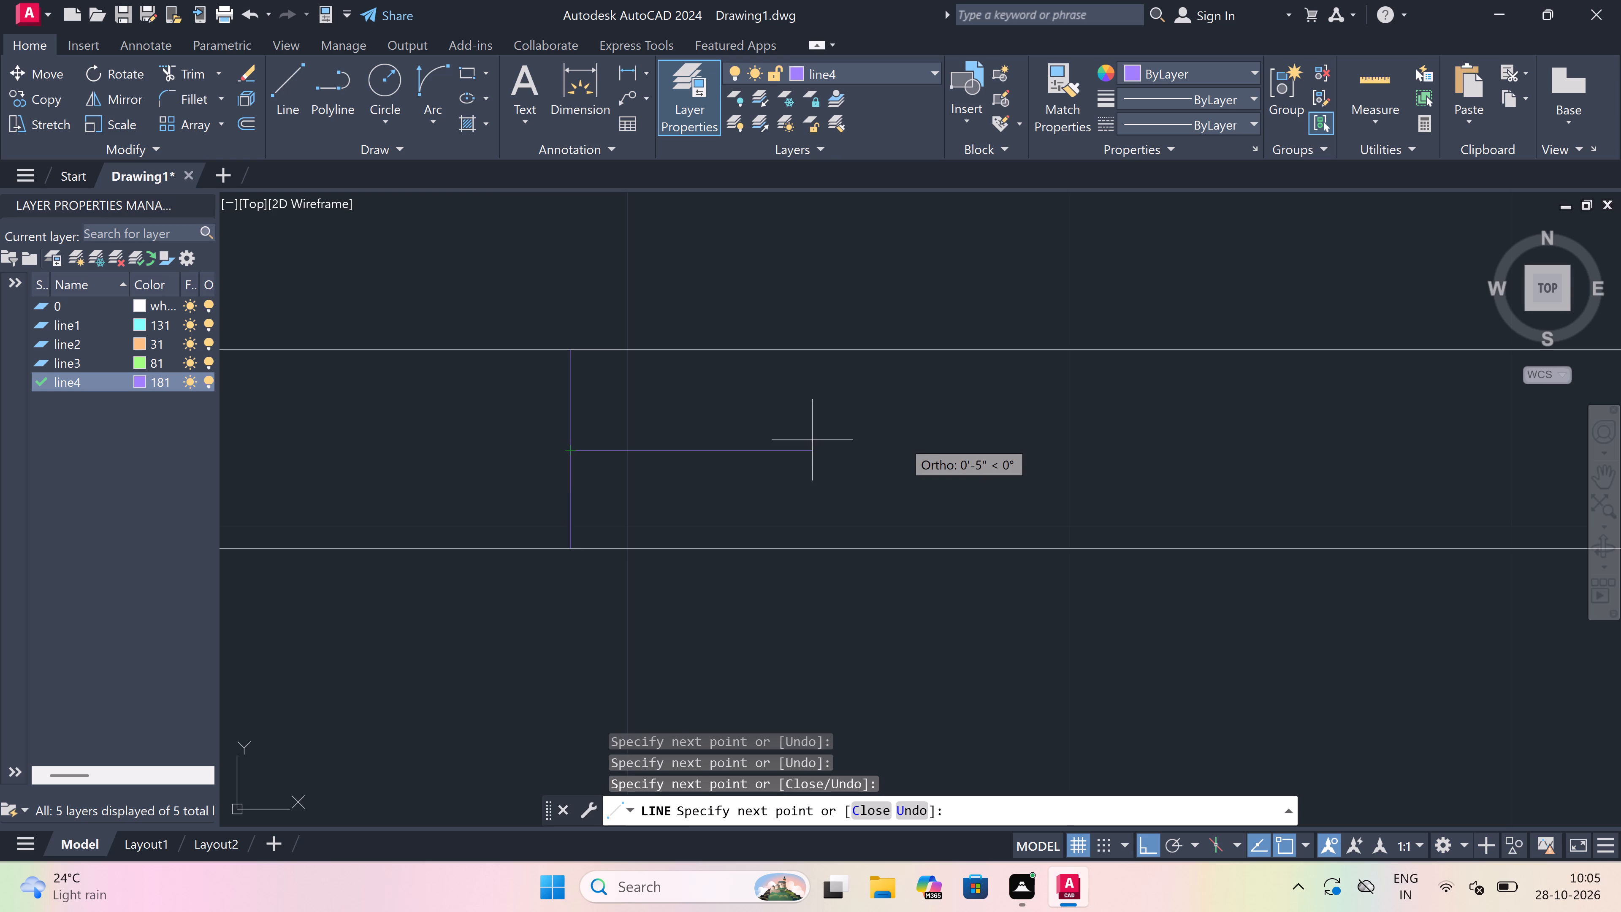
pyautogui.press('2')
pyautogui.press("'")
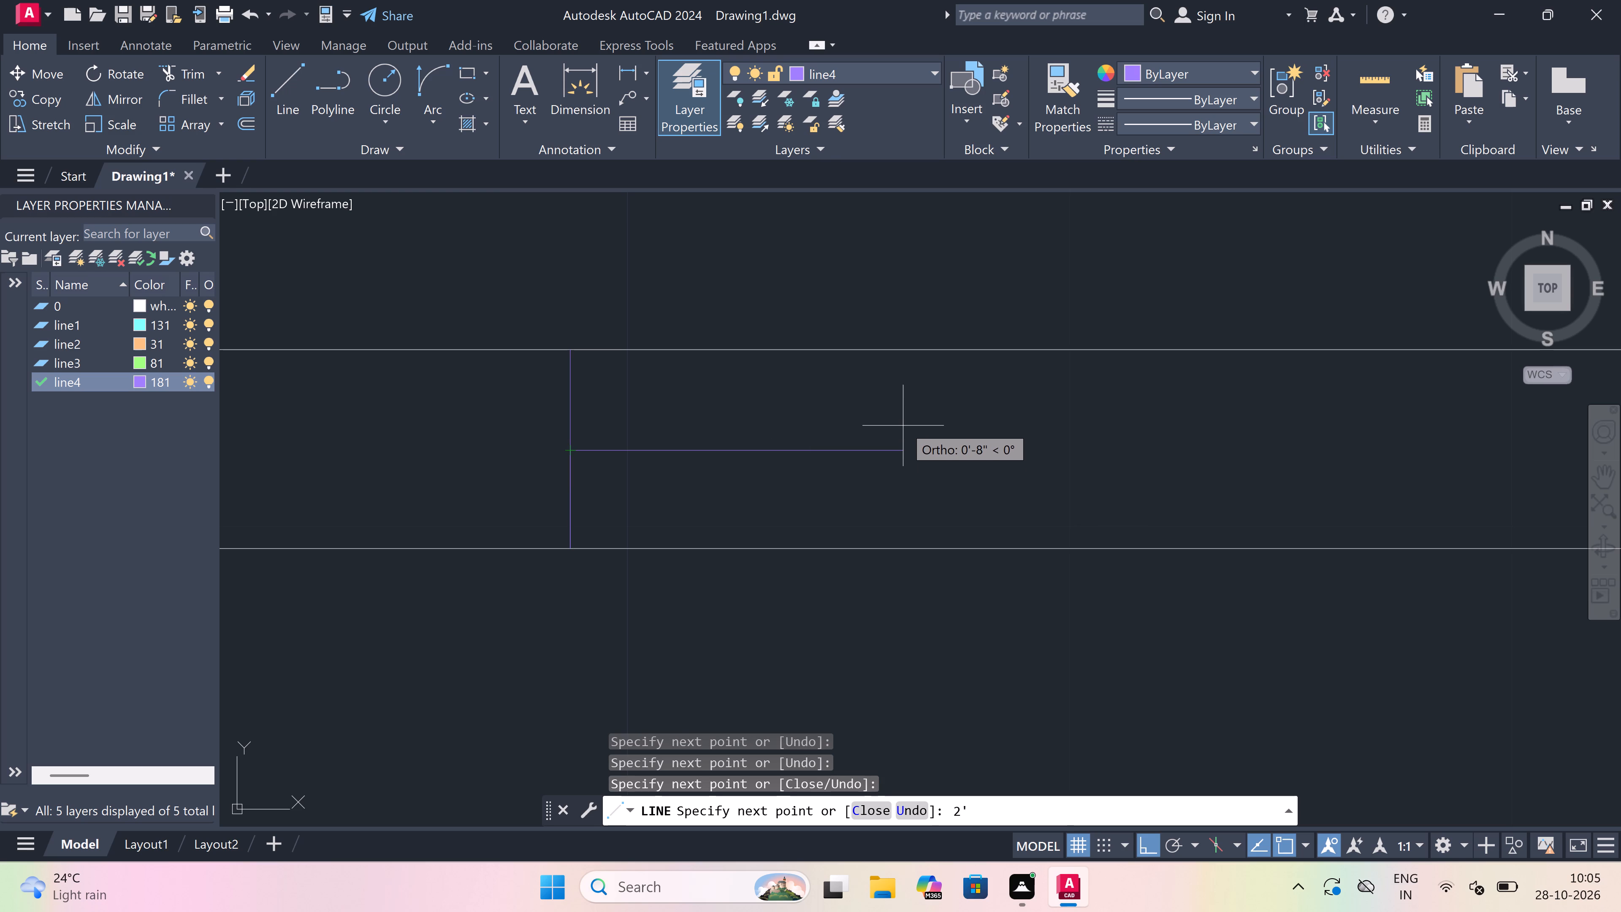
pyautogui.press('space')
# Draw the east jamb line across the small room's north wall at the end of its 2' window centre line.
pyautogui.scroll(-6, 903, 423)
pyautogui.scroll(3, 1004, 388)
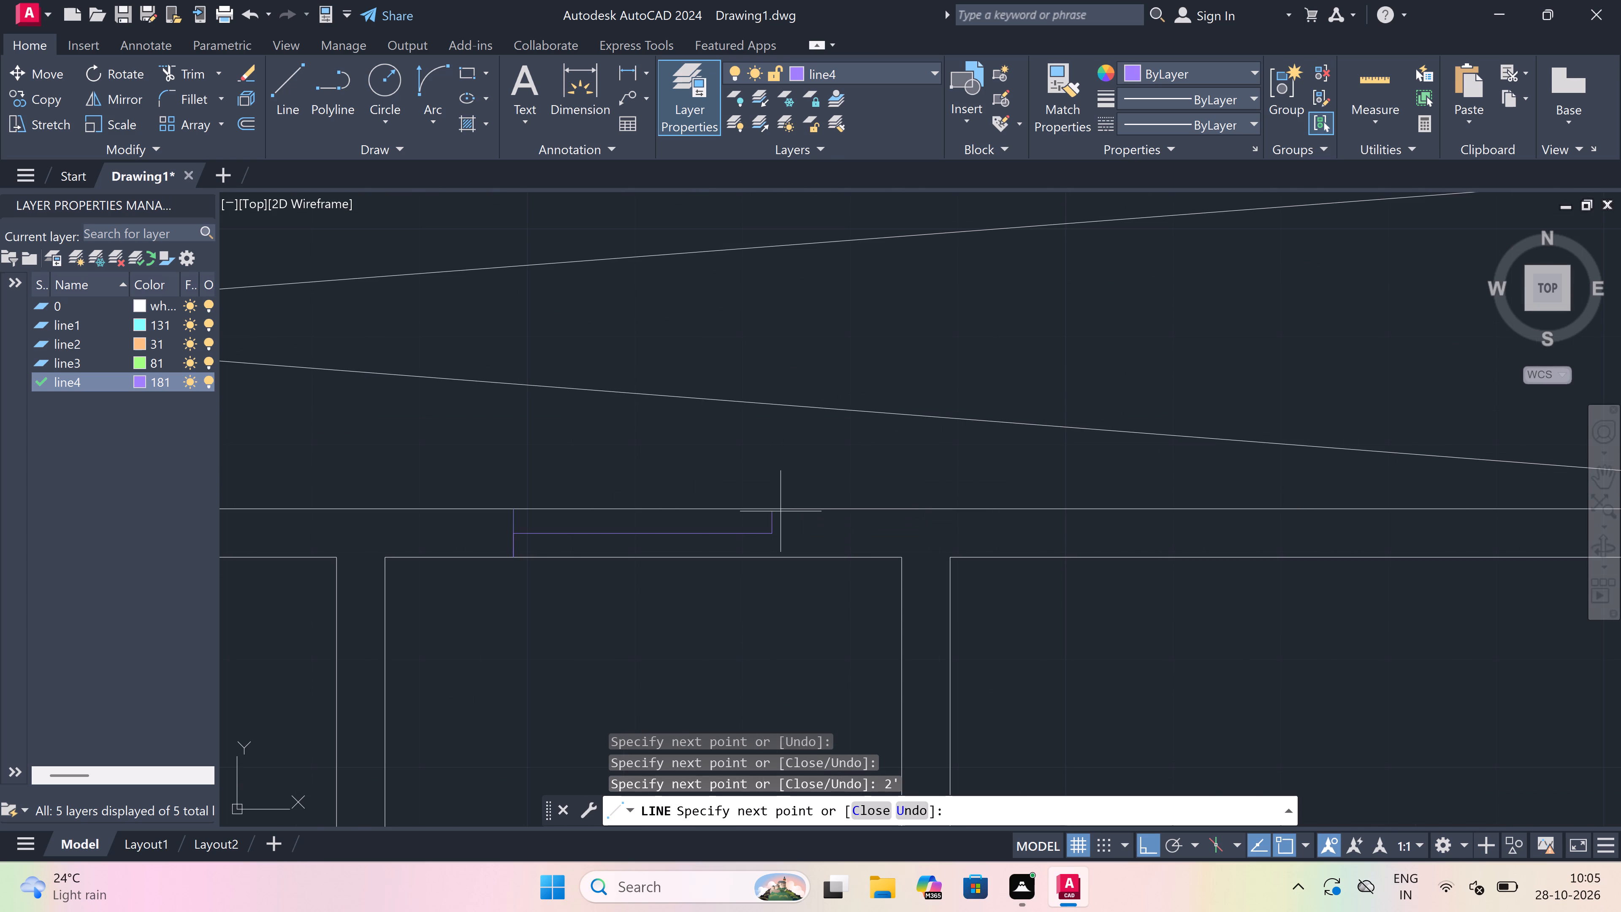
pyautogui.click(774, 510)
pyautogui.click(772, 559)
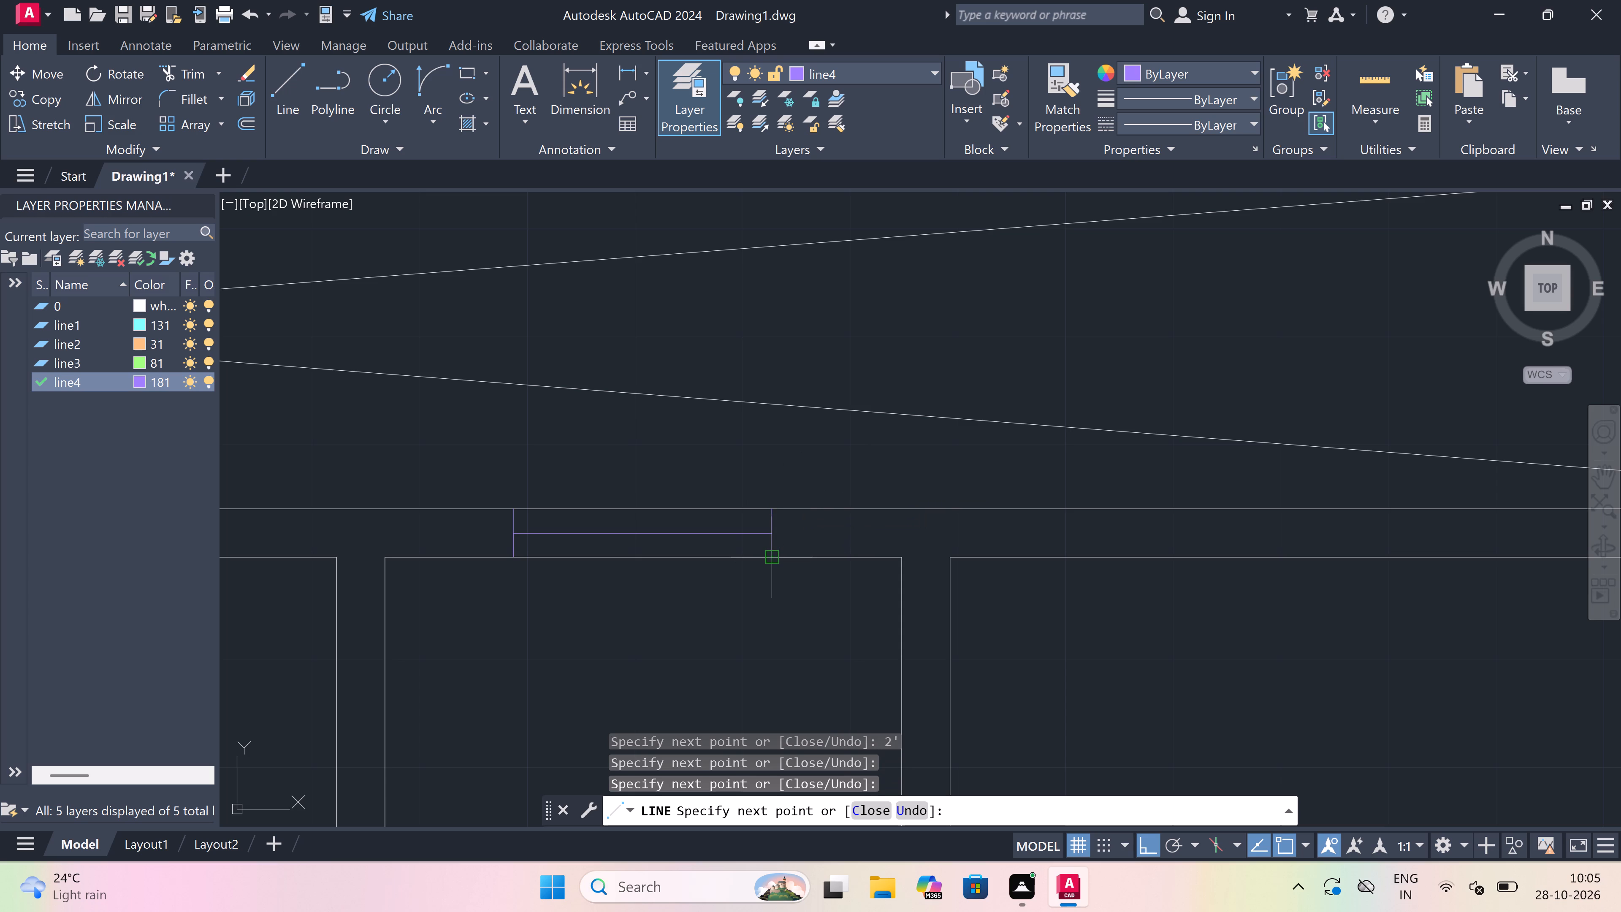
pyautogui.press('Escape')
# Trim the inner and outer north wall lines between the jambs of the small room's 2' window.
pyautogui.scroll(-1, 631, 555)
pyautogui.scroll(2, 631, 555)
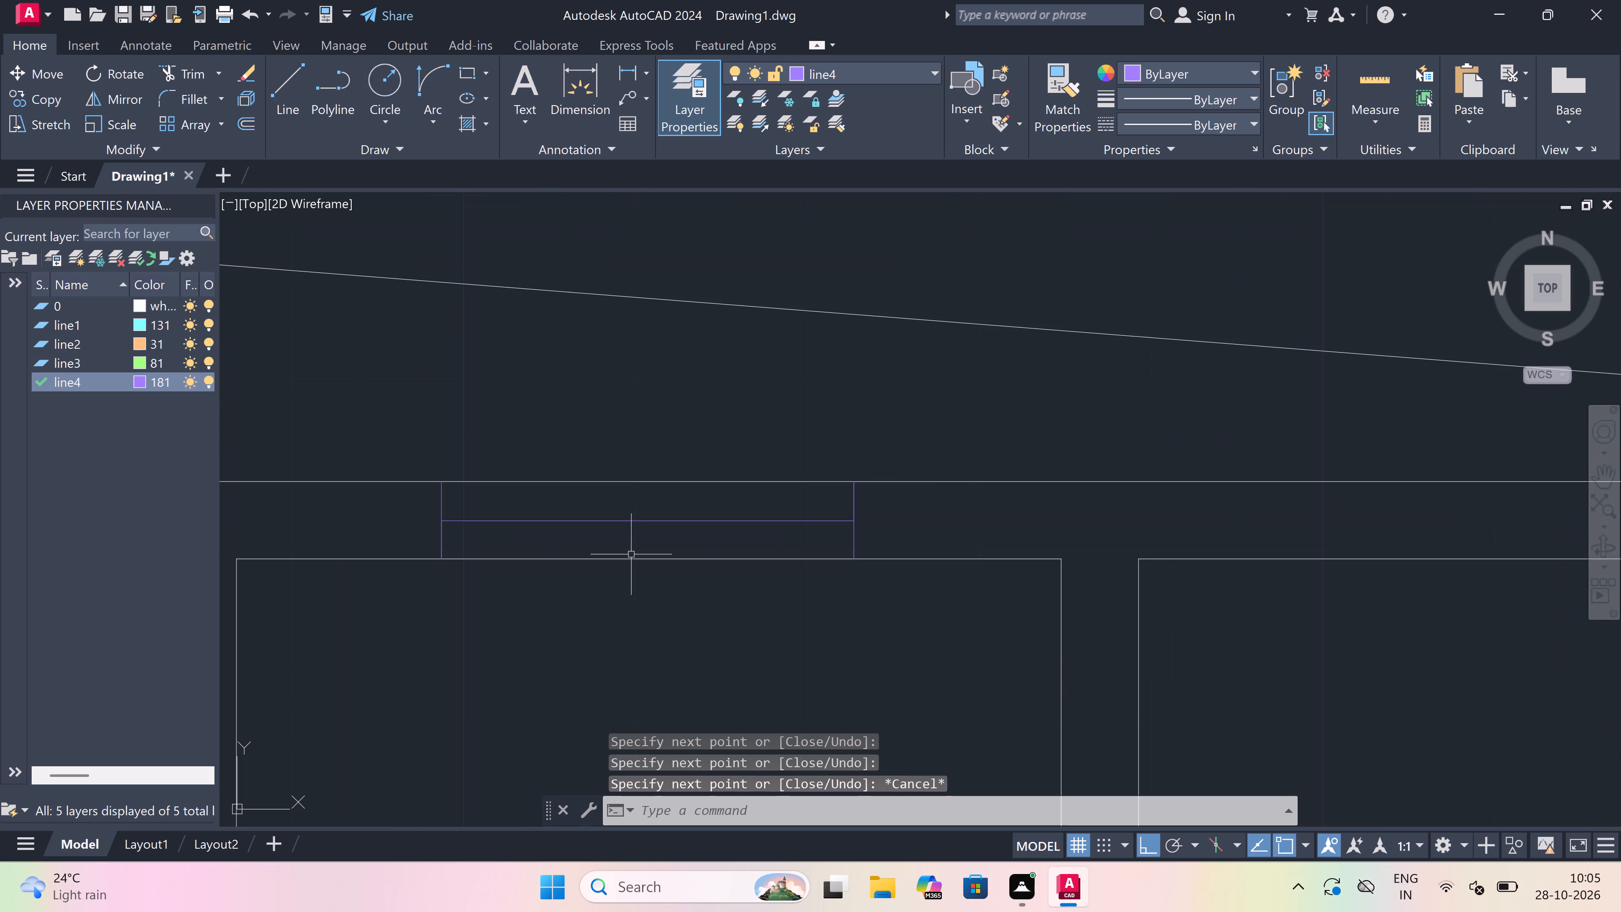
pyautogui.write('tr')
pyautogui.press('space')
pyautogui.click(631, 539)
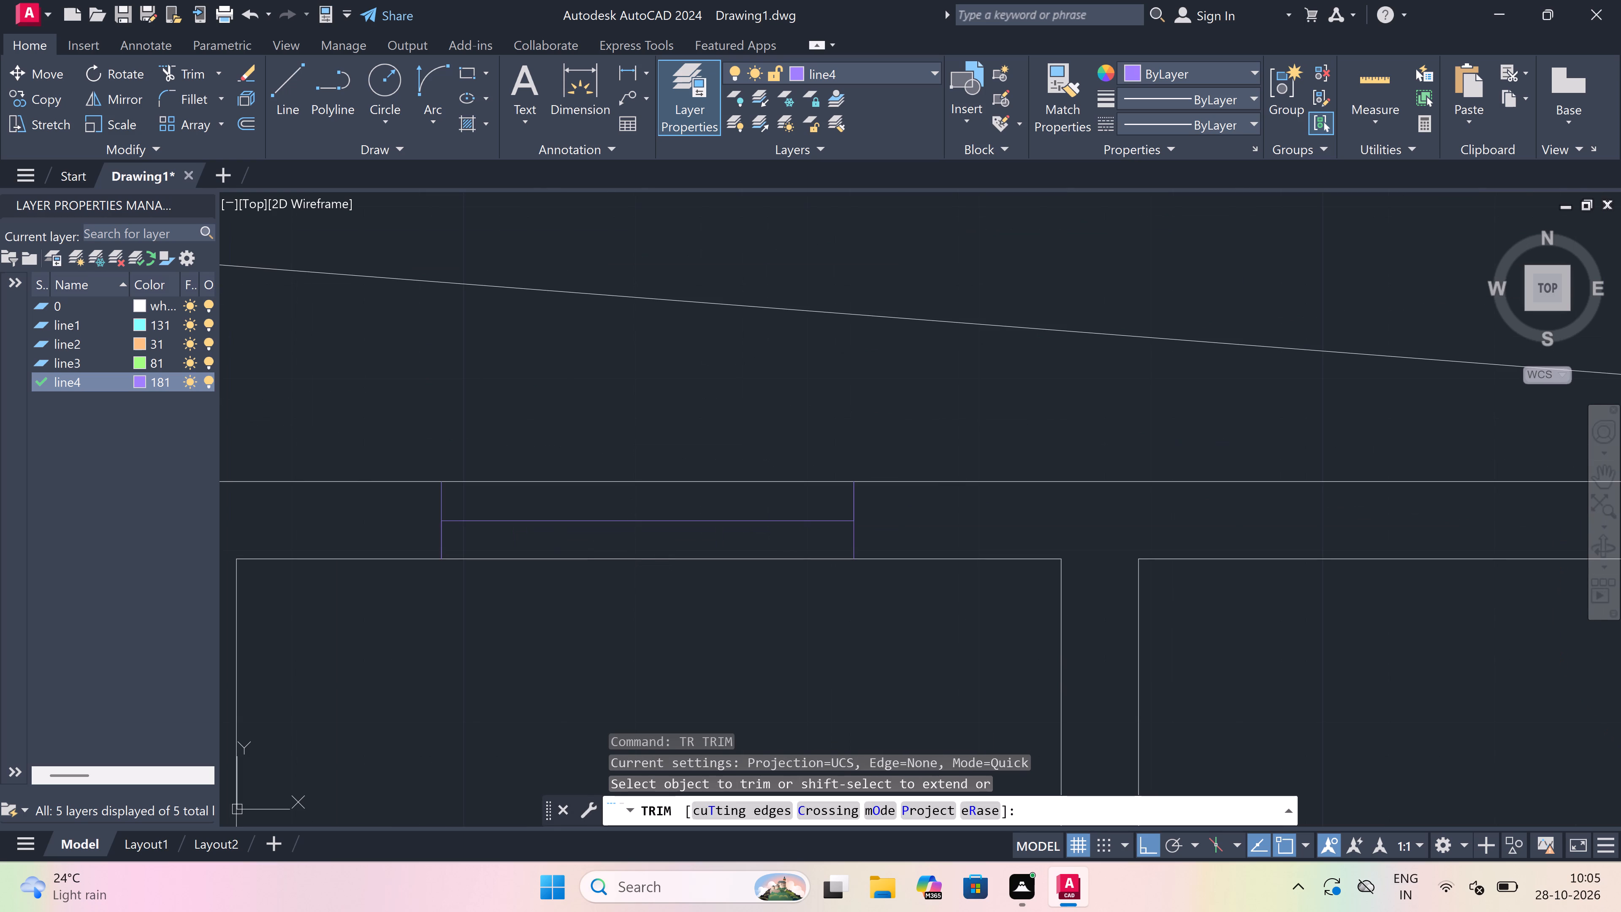
pyautogui.moveTo(623, 594); pyautogui.dragTo(625, 588)
pyautogui.click(620, 500)
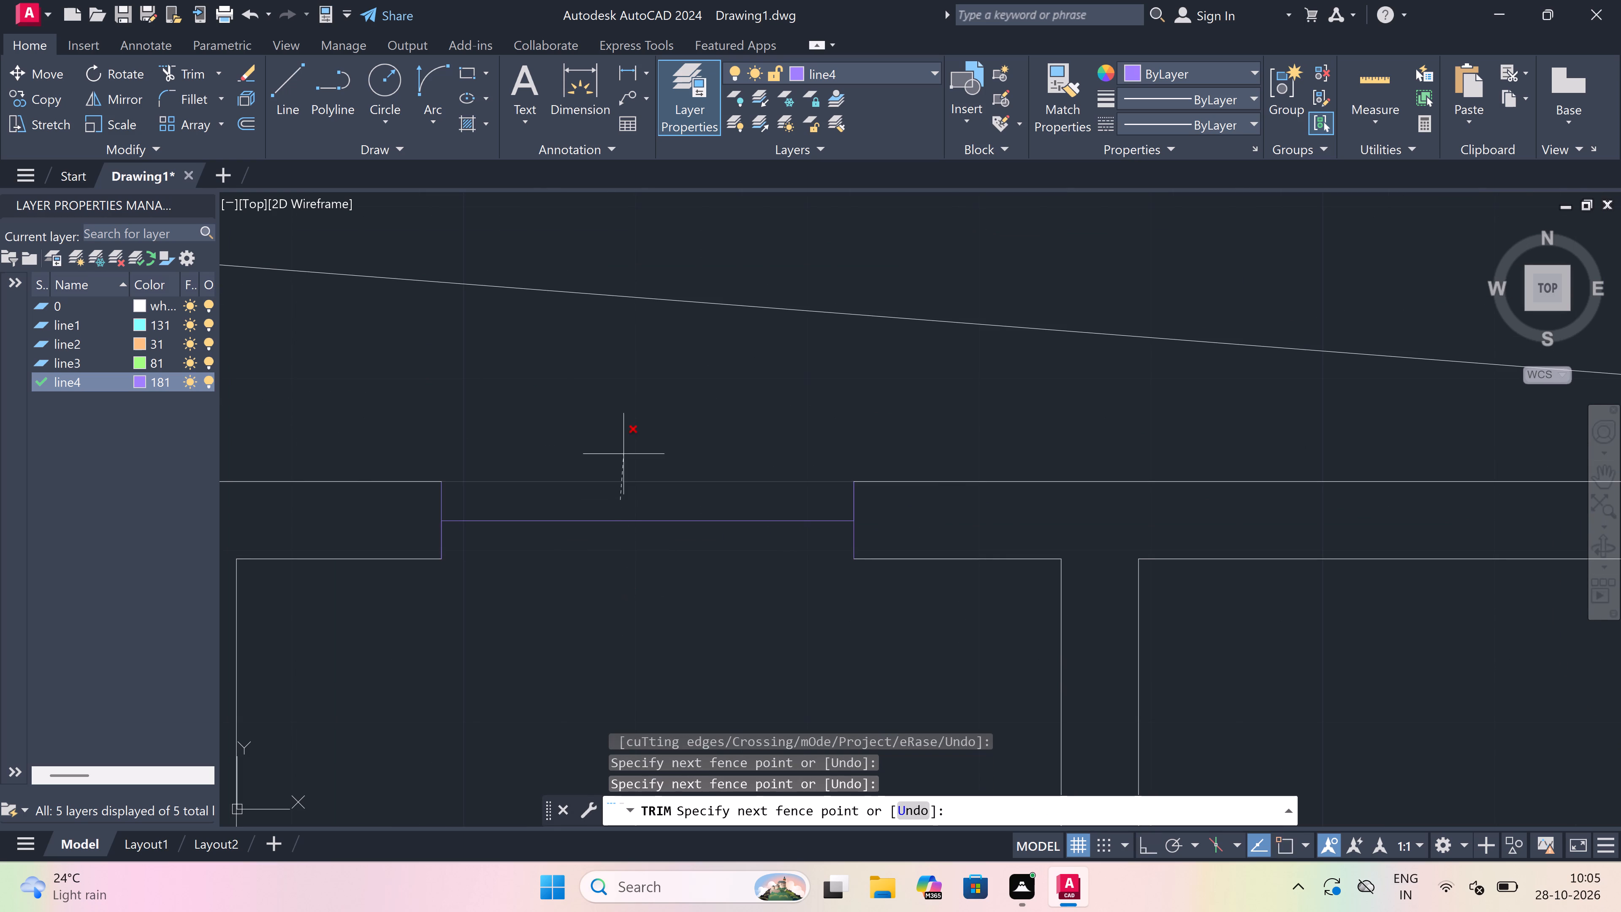
pyautogui.click(623, 440)
pyautogui.press('Escape')
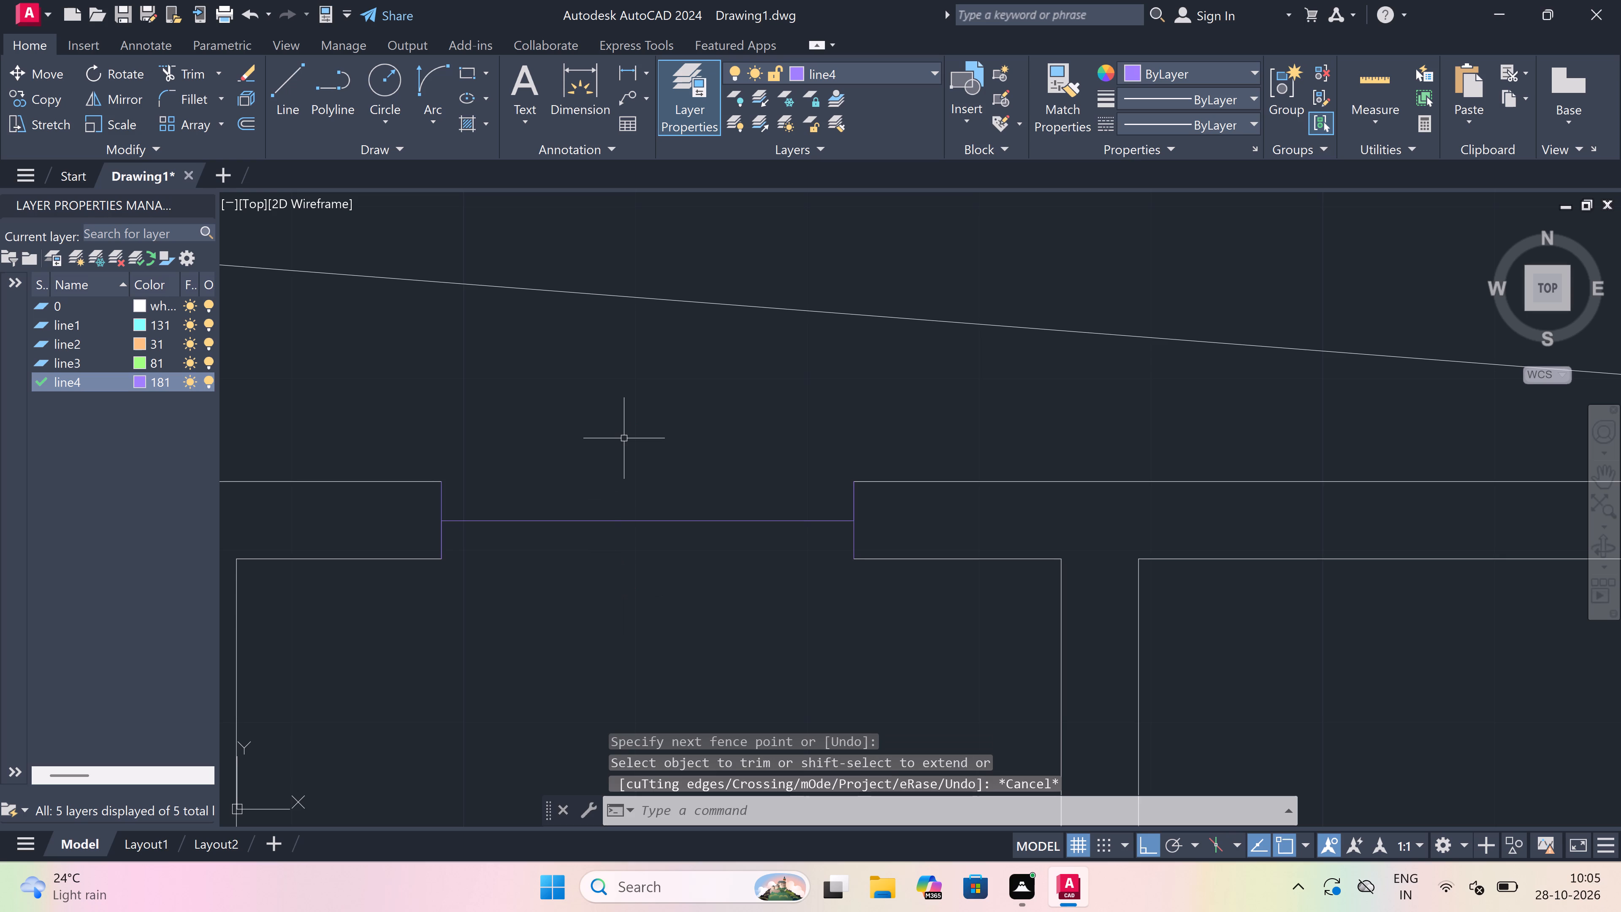
# Draw the outer and inner face lines of the small room's 2' north window from jamb to jamb.
pyautogui.press('l')
pyautogui.press('space')
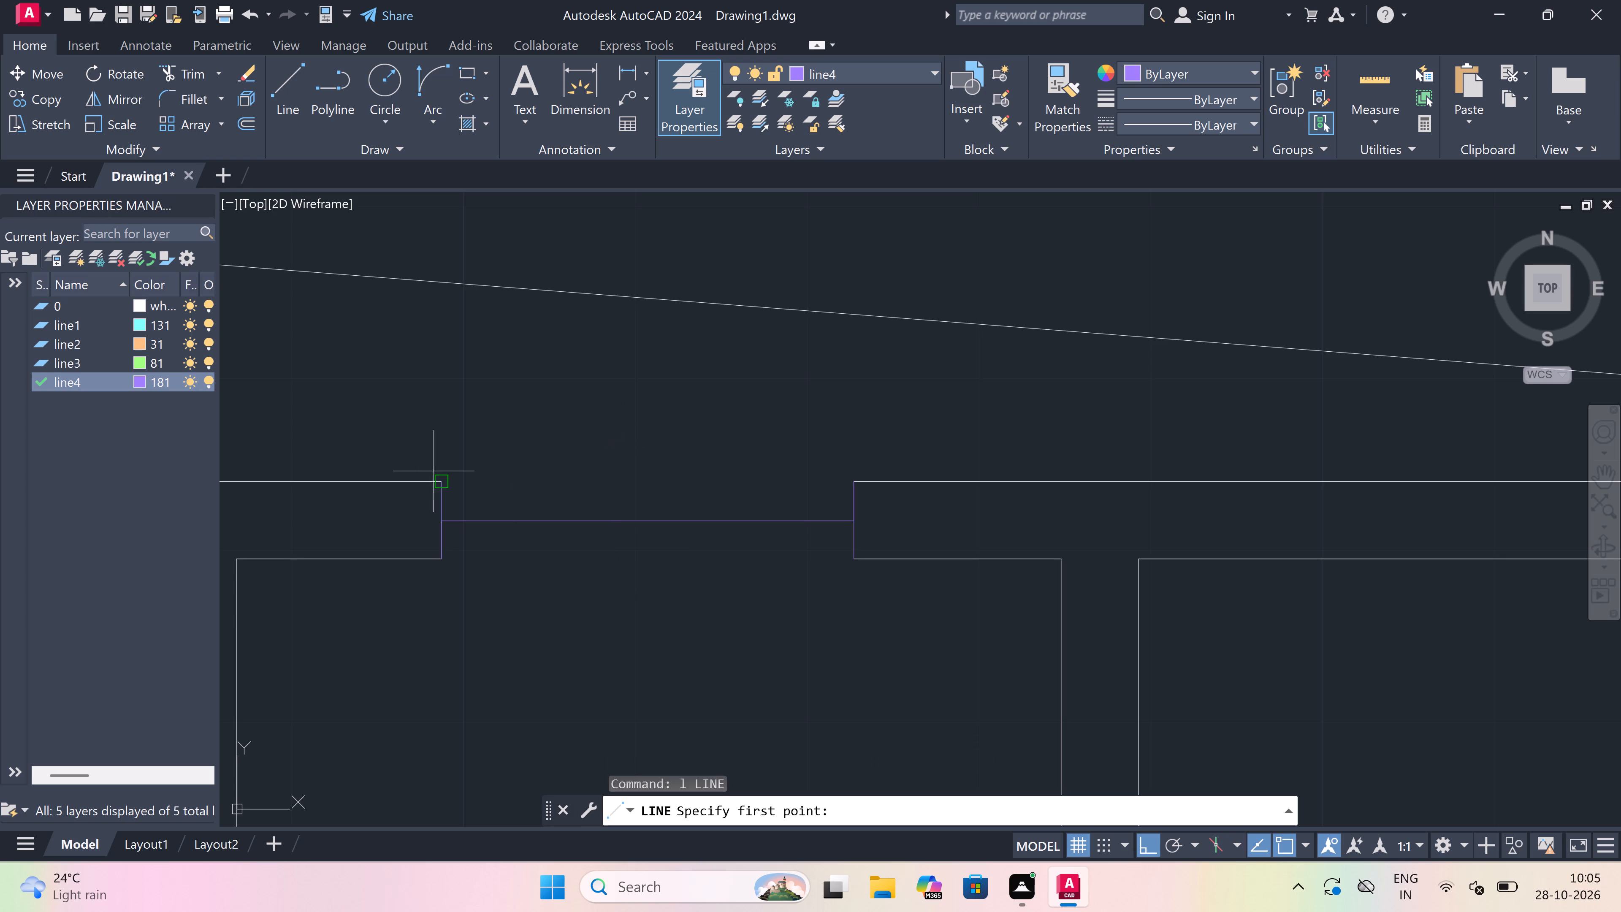
pyautogui.click(441, 478)
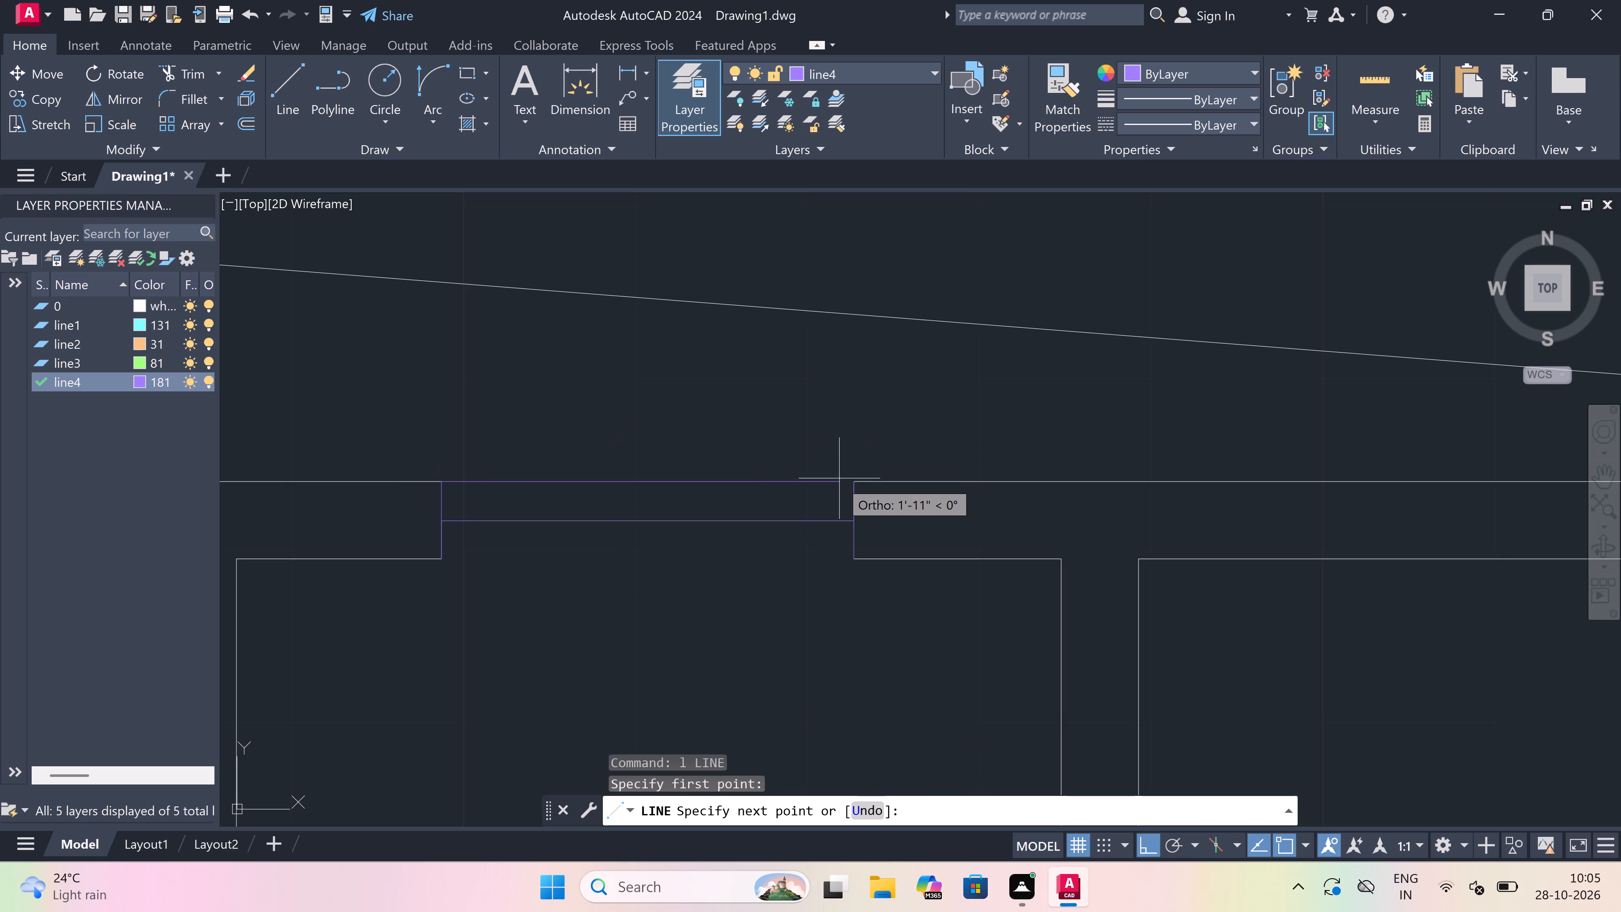
pyautogui.click(859, 478)
pyautogui.press('Escape')
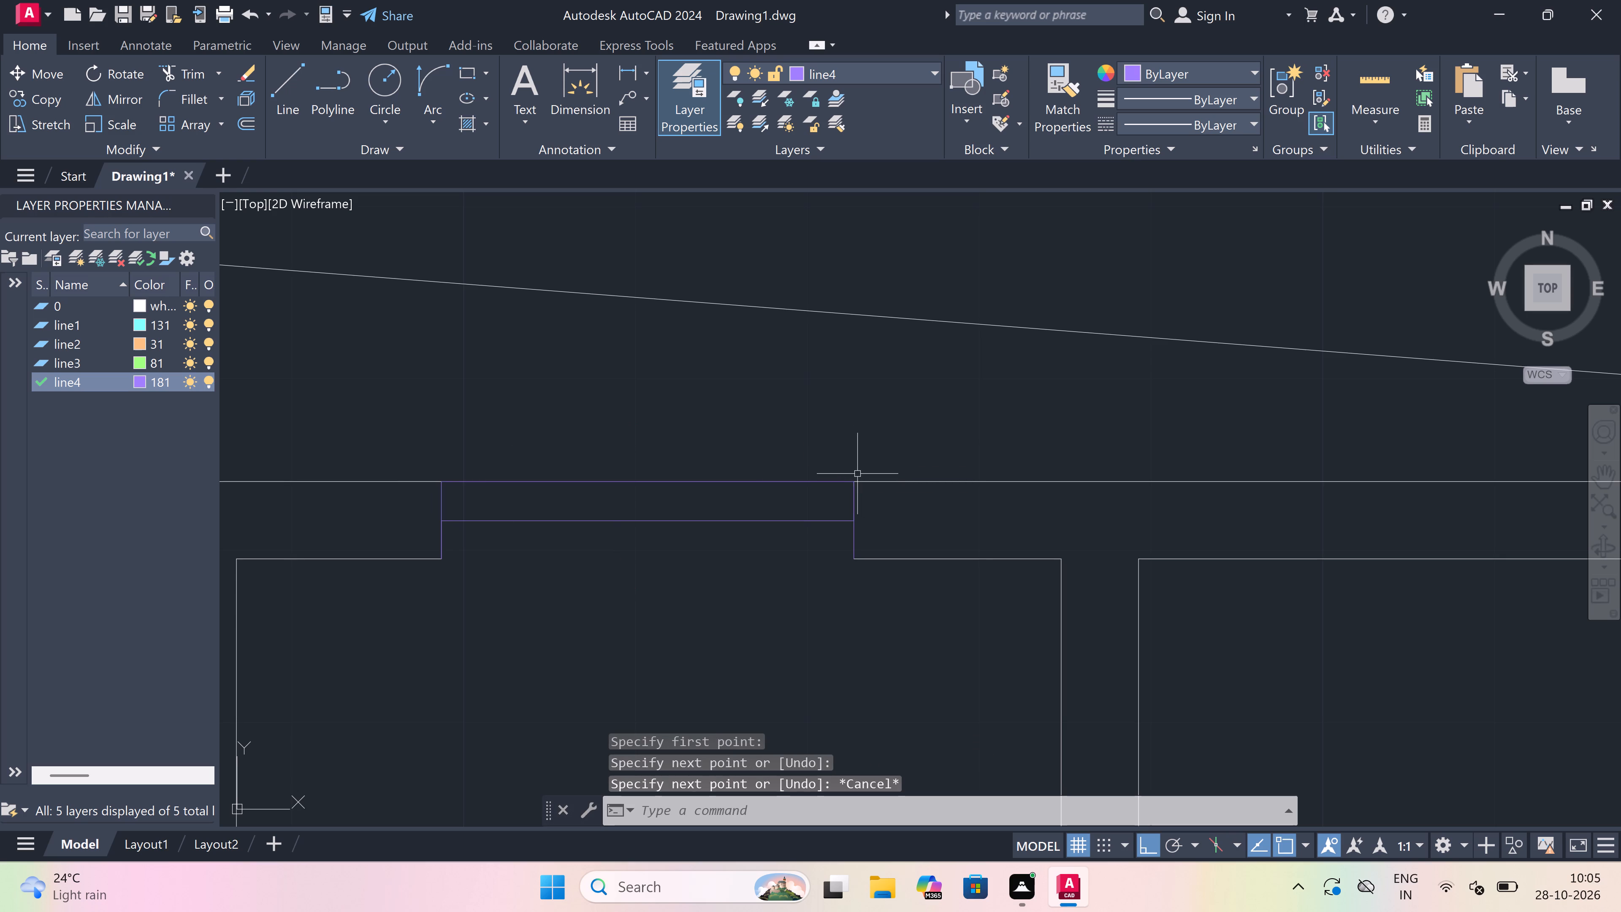
pyautogui.press('space')
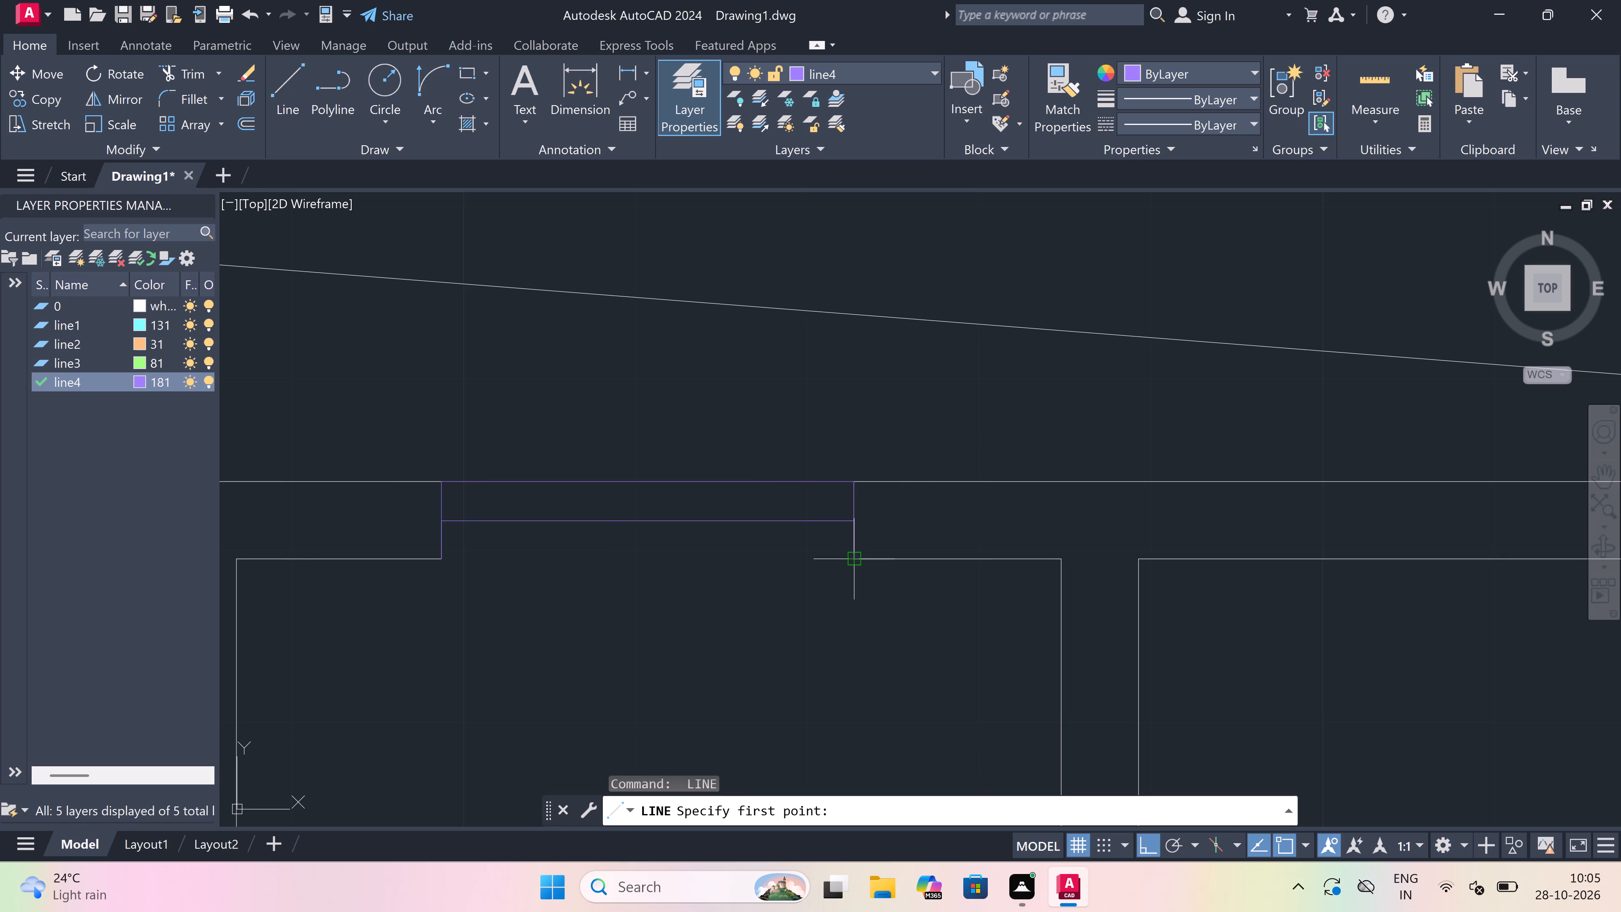
pyautogui.moveTo(855, 557); pyautogui.dragTo(844, 557)
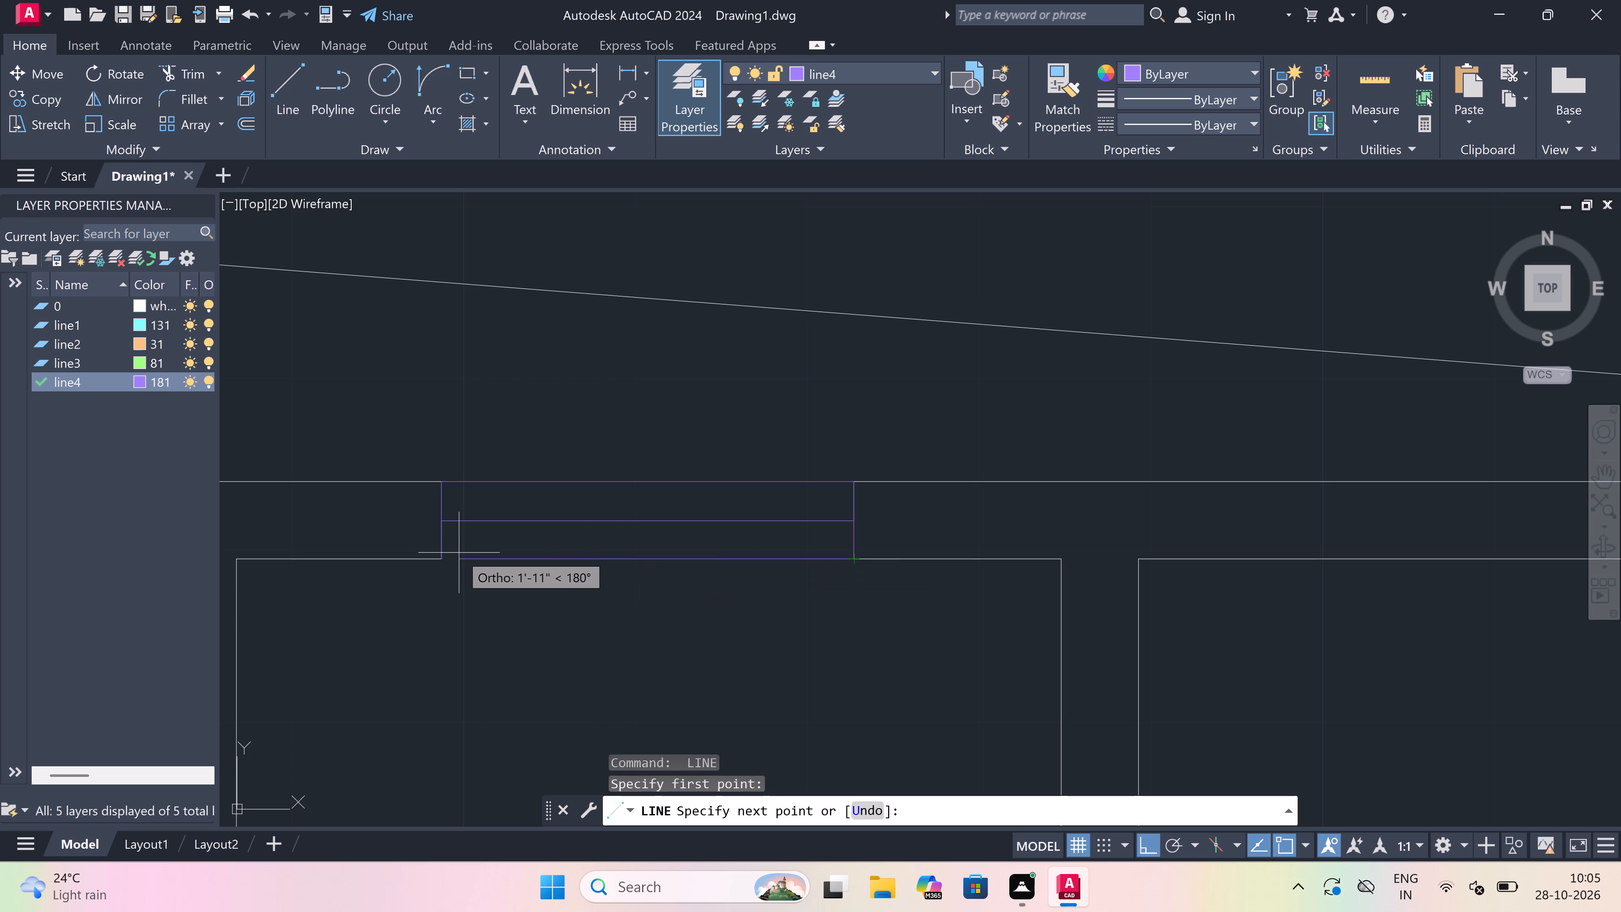
pyautogui.moveTo(439, 556); pyautogui.dragTo(455, 542)
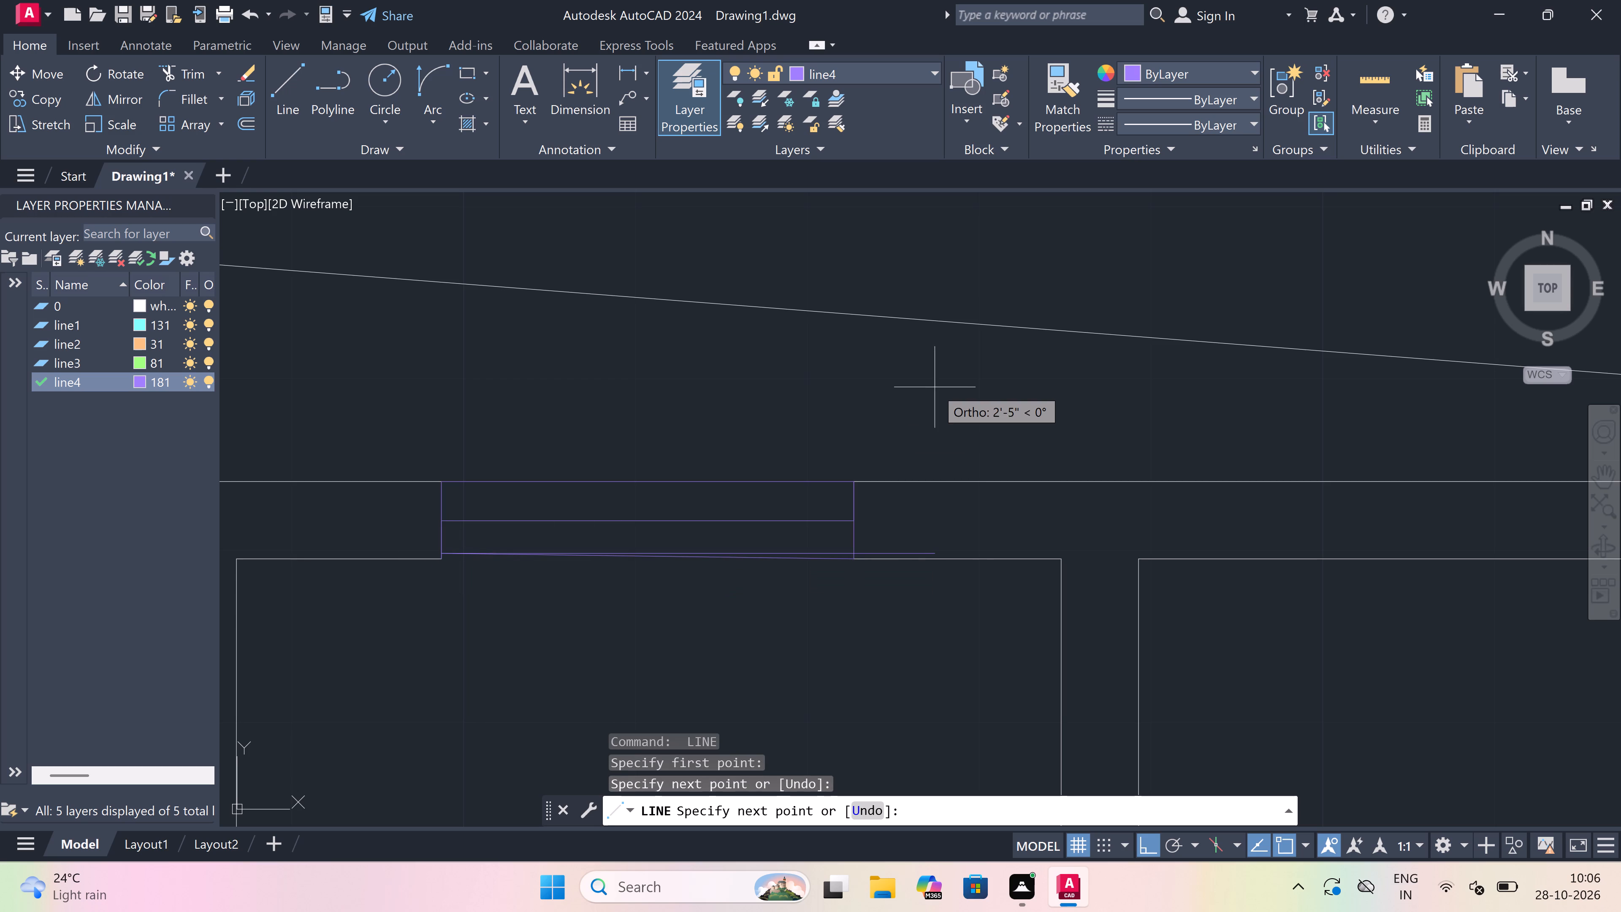
pyautogui.scroll(3, 452, 547)
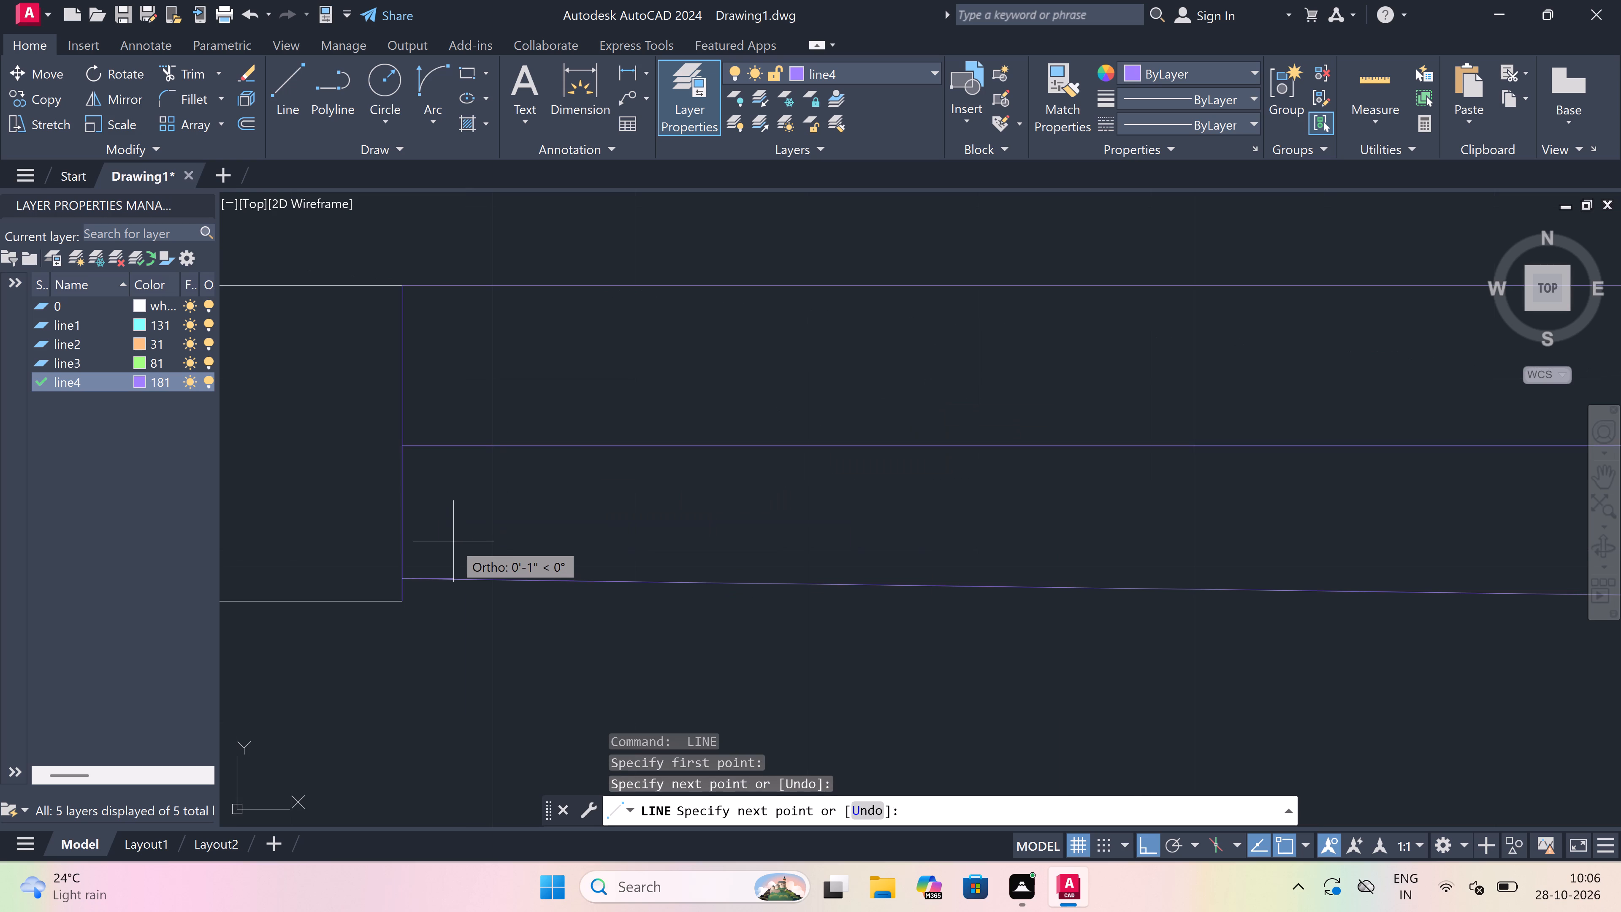
pyautogui.hotkey('ctrl', 'z')
pyautogui.scroll(2, 434, 573)
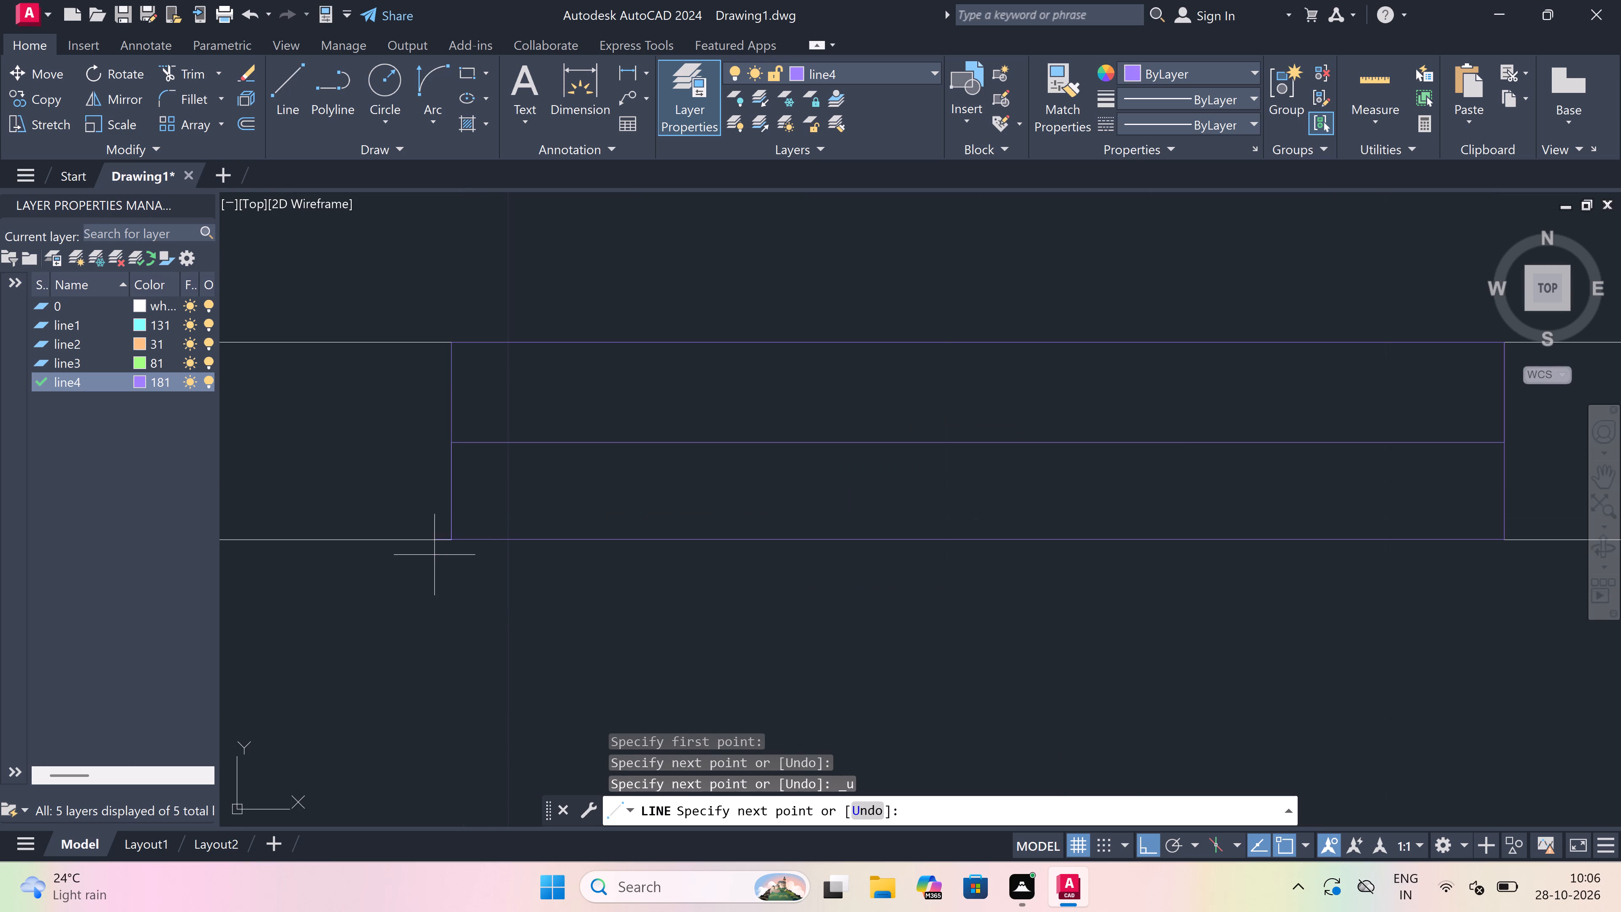
pyautogui.click(447, 535)
pyautogui.press('Escape')
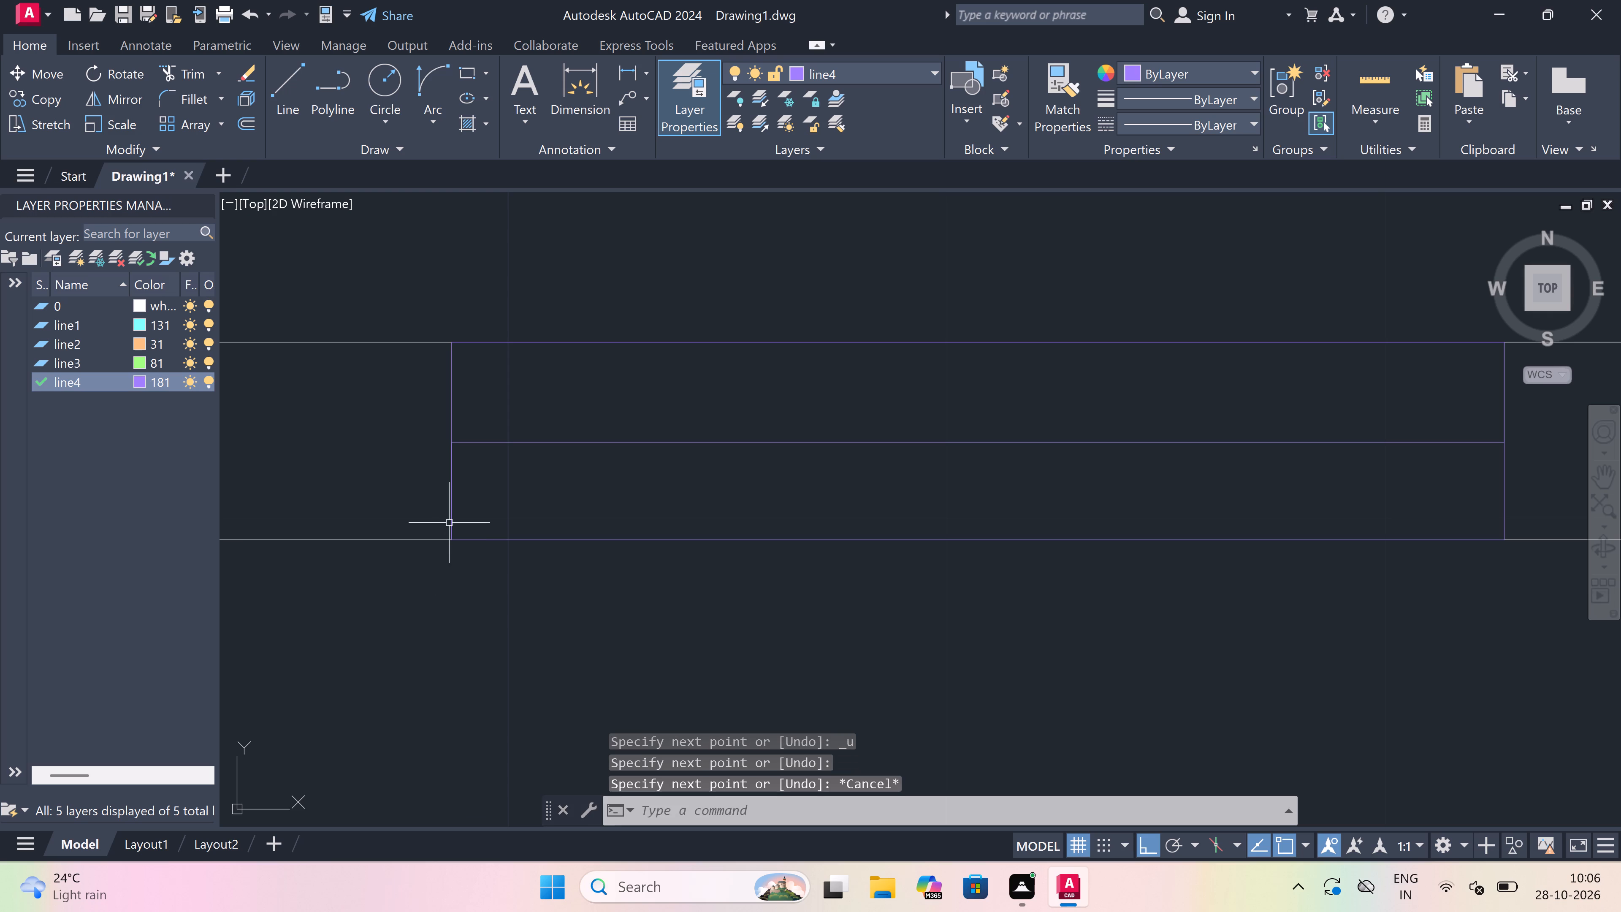
# Draw a west jamb across the north wall between the small room and the entrance door, and a 5' centre line eastward from its midpoint.
pyautogui.press('space')
pyautogui.scroll(-8, 454, 503)
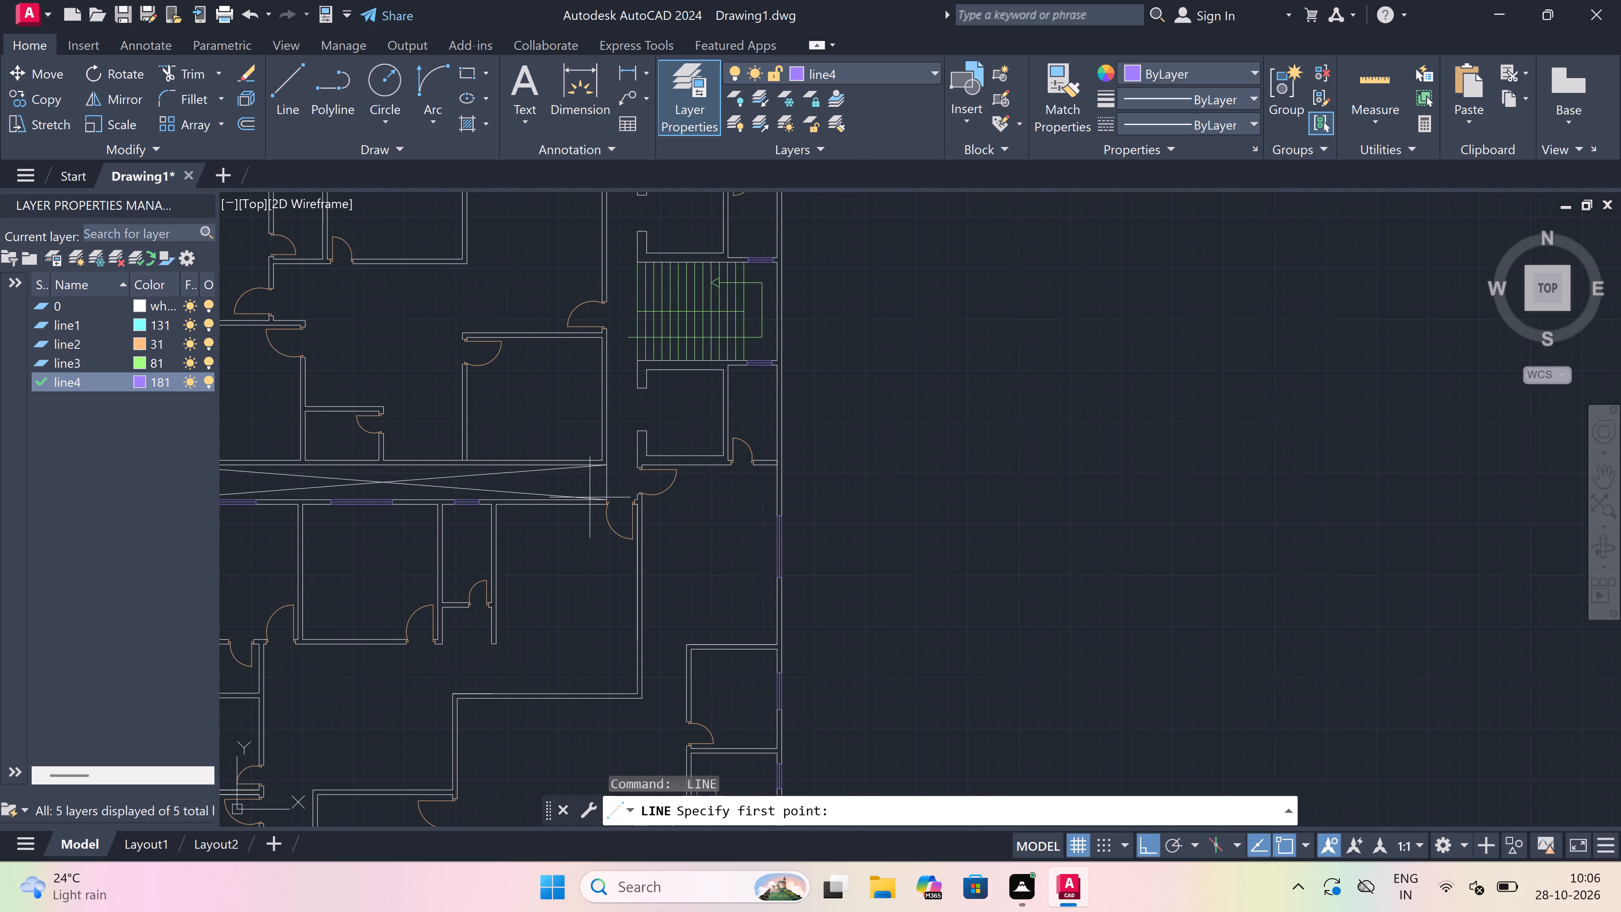
pyautogui.scroll(-2, 660, 484)
pyautogui.scroll(3, 637, 500)
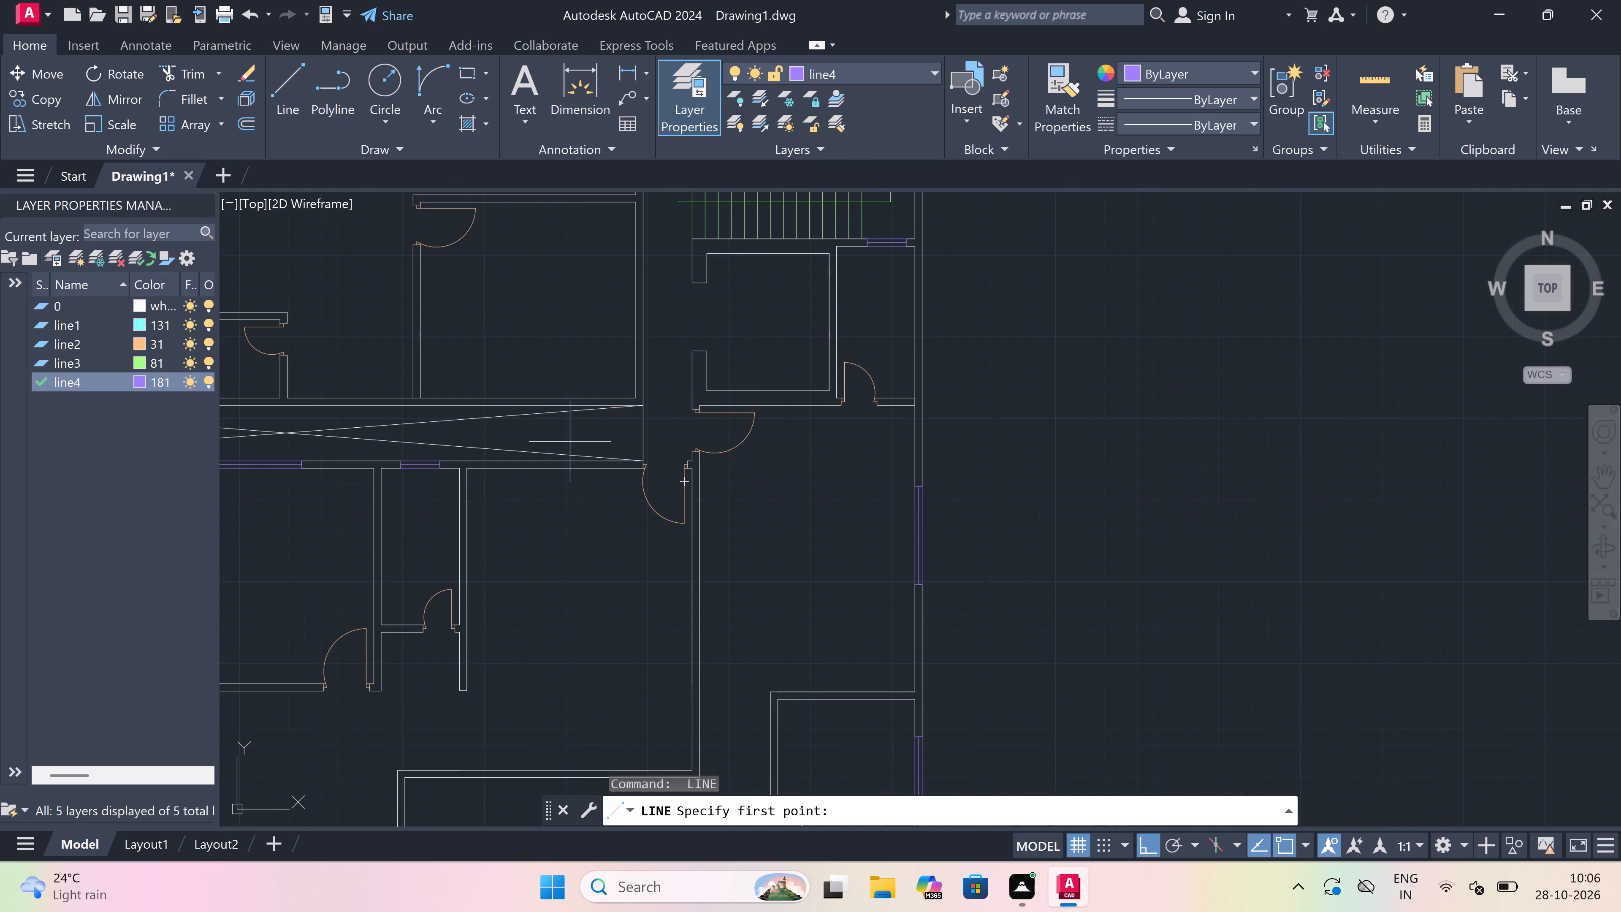
pyautogui.scroll(2, 544, 434)
pyautogui.scroll(2, 486, 521)
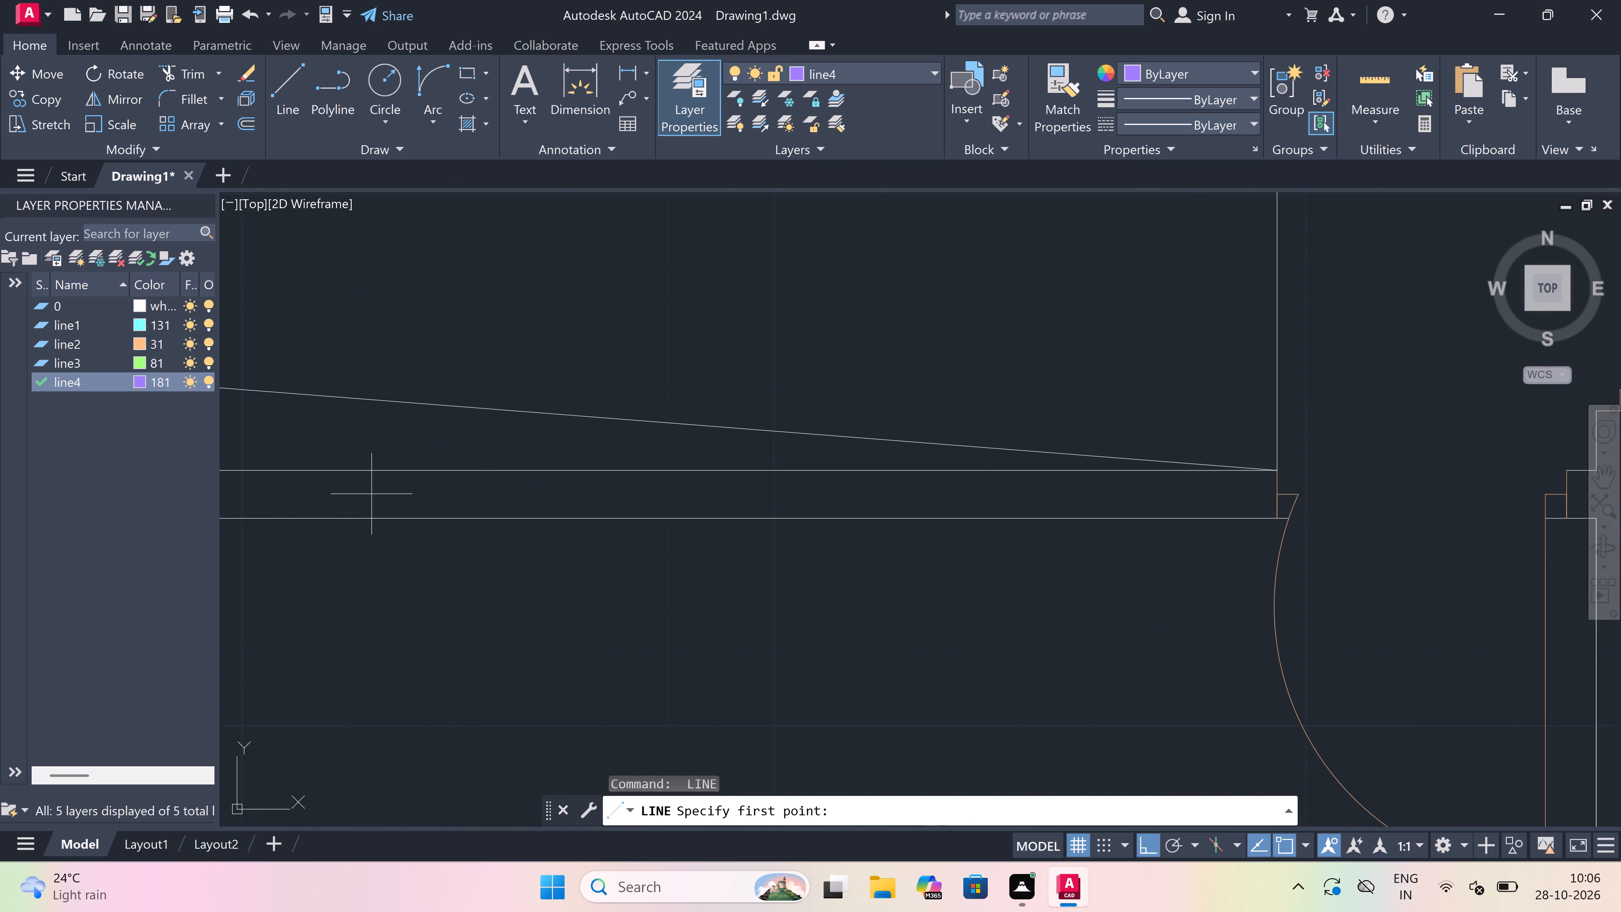
pyautogui.click(369, 469)
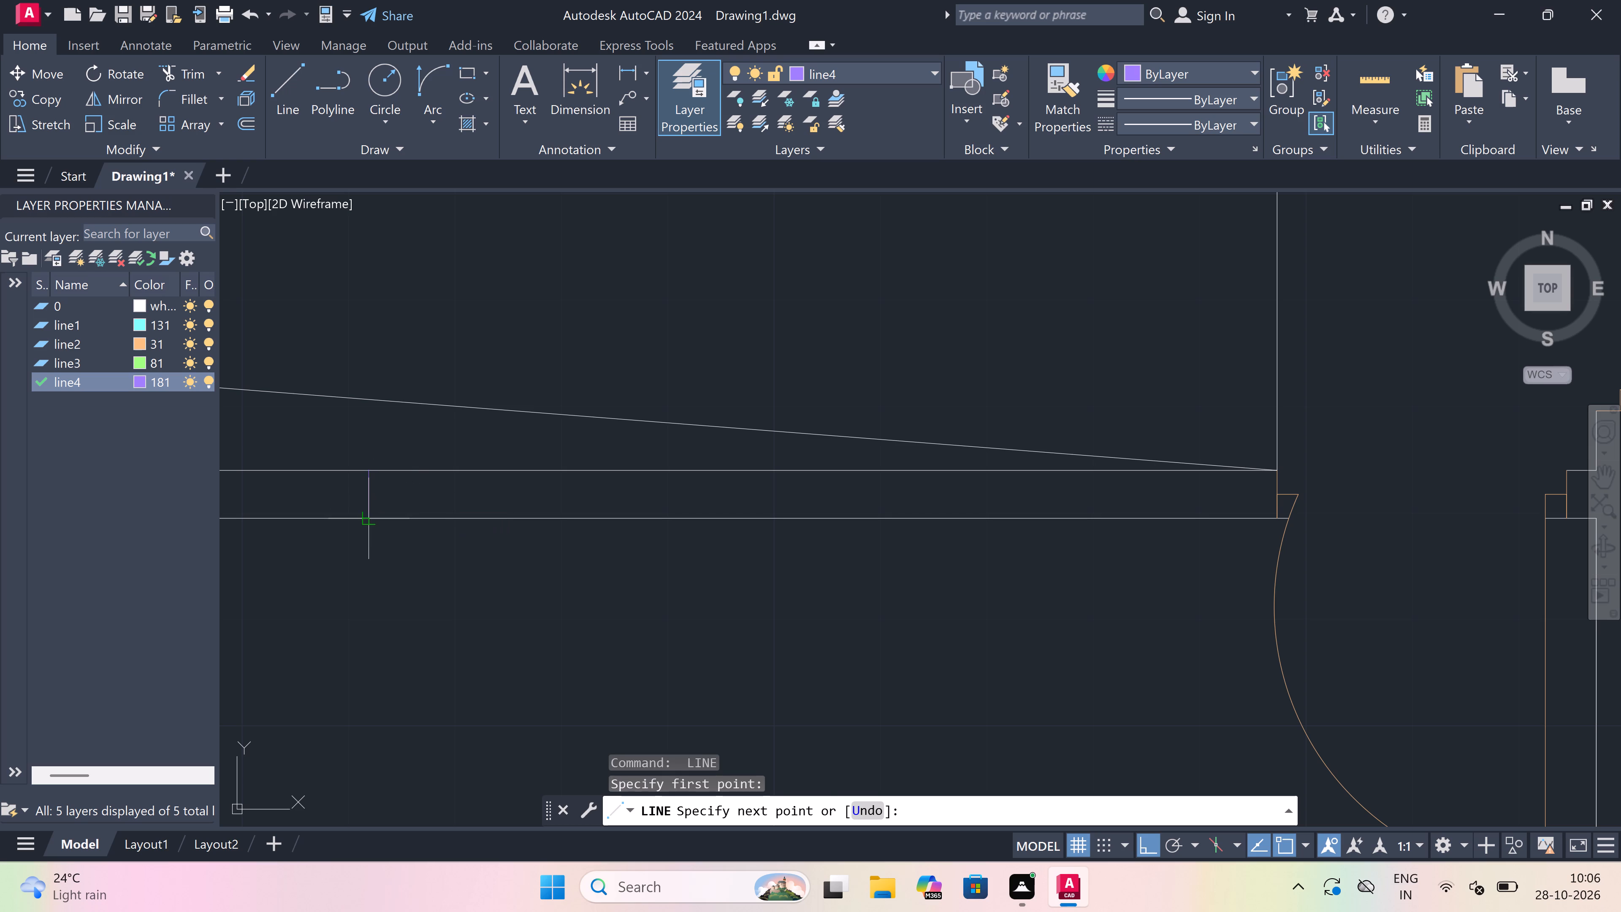
pyautogui.moveTo(370, 513); pyautogui.dragTo(370, 503)
pyautogui.moveTo(370, 493); pyautogui.dragTo(404, 492)
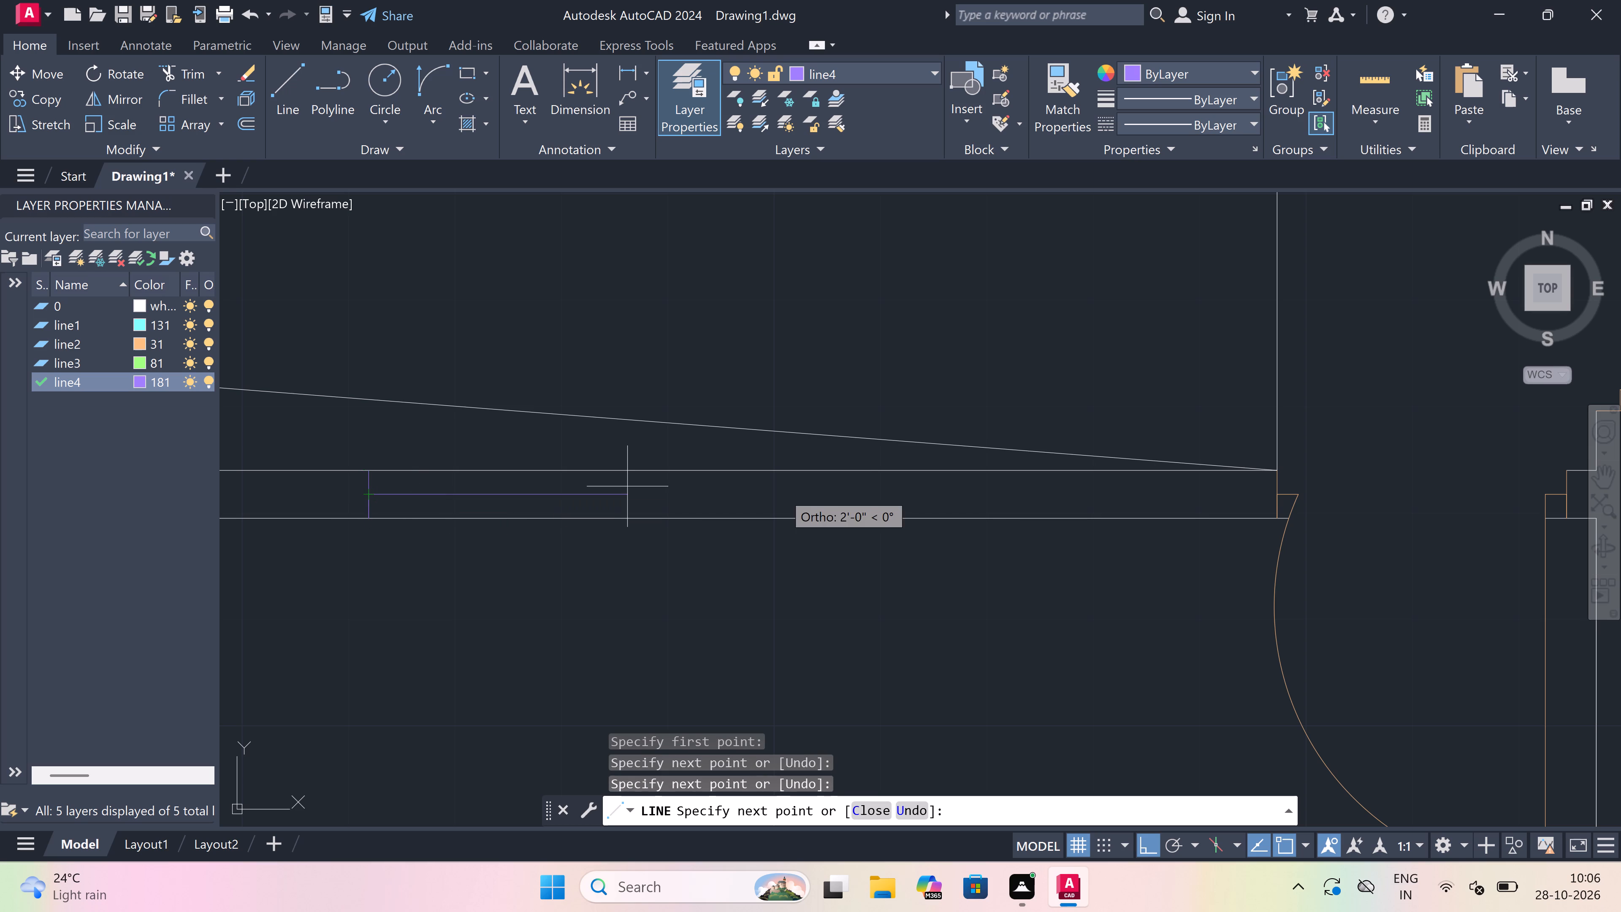
pyautogui.press('5')
pyautogui.press("'")
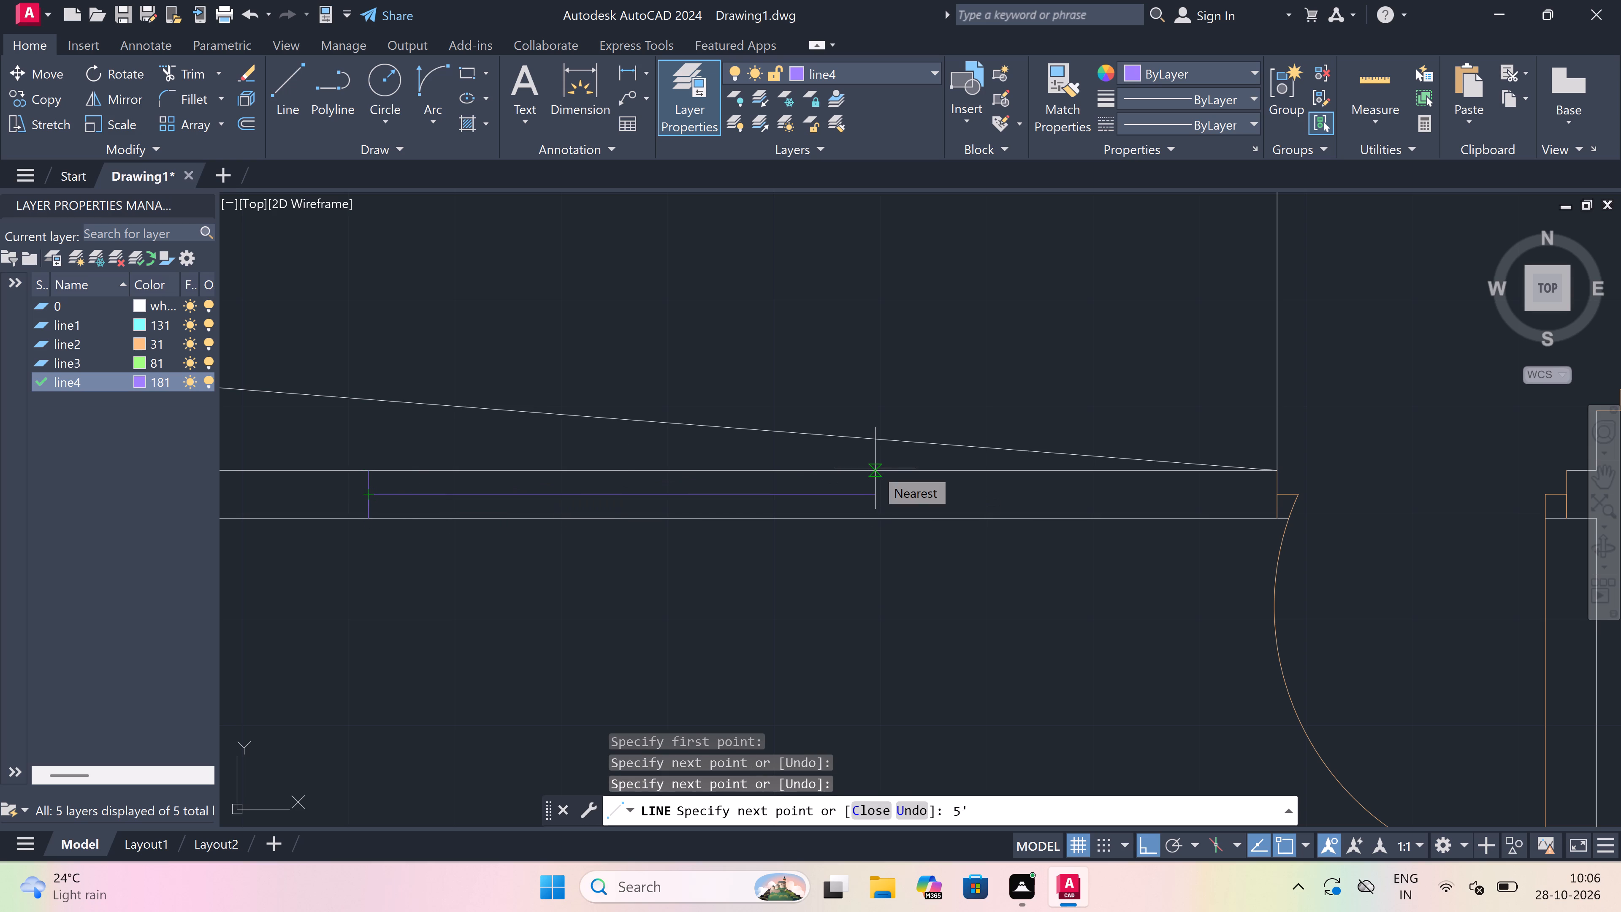
pyautogui.press('space')
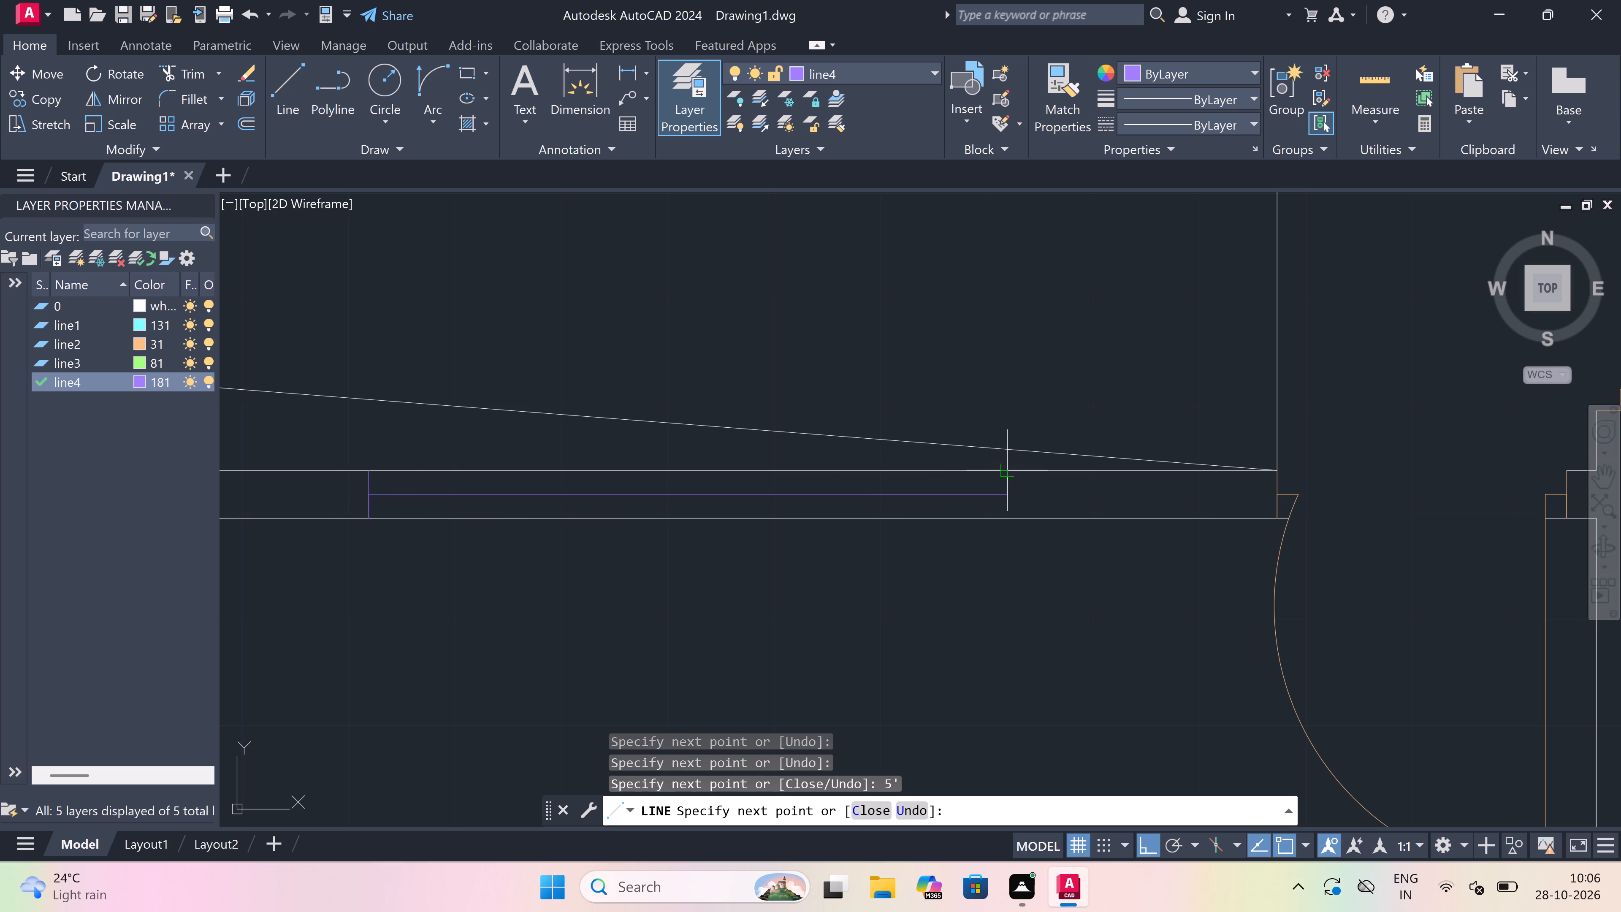
# Draw the east jamb line across the north wall at the end of the 5' window centre line beside the entrance door.
pyautogui.click(1002, 465)
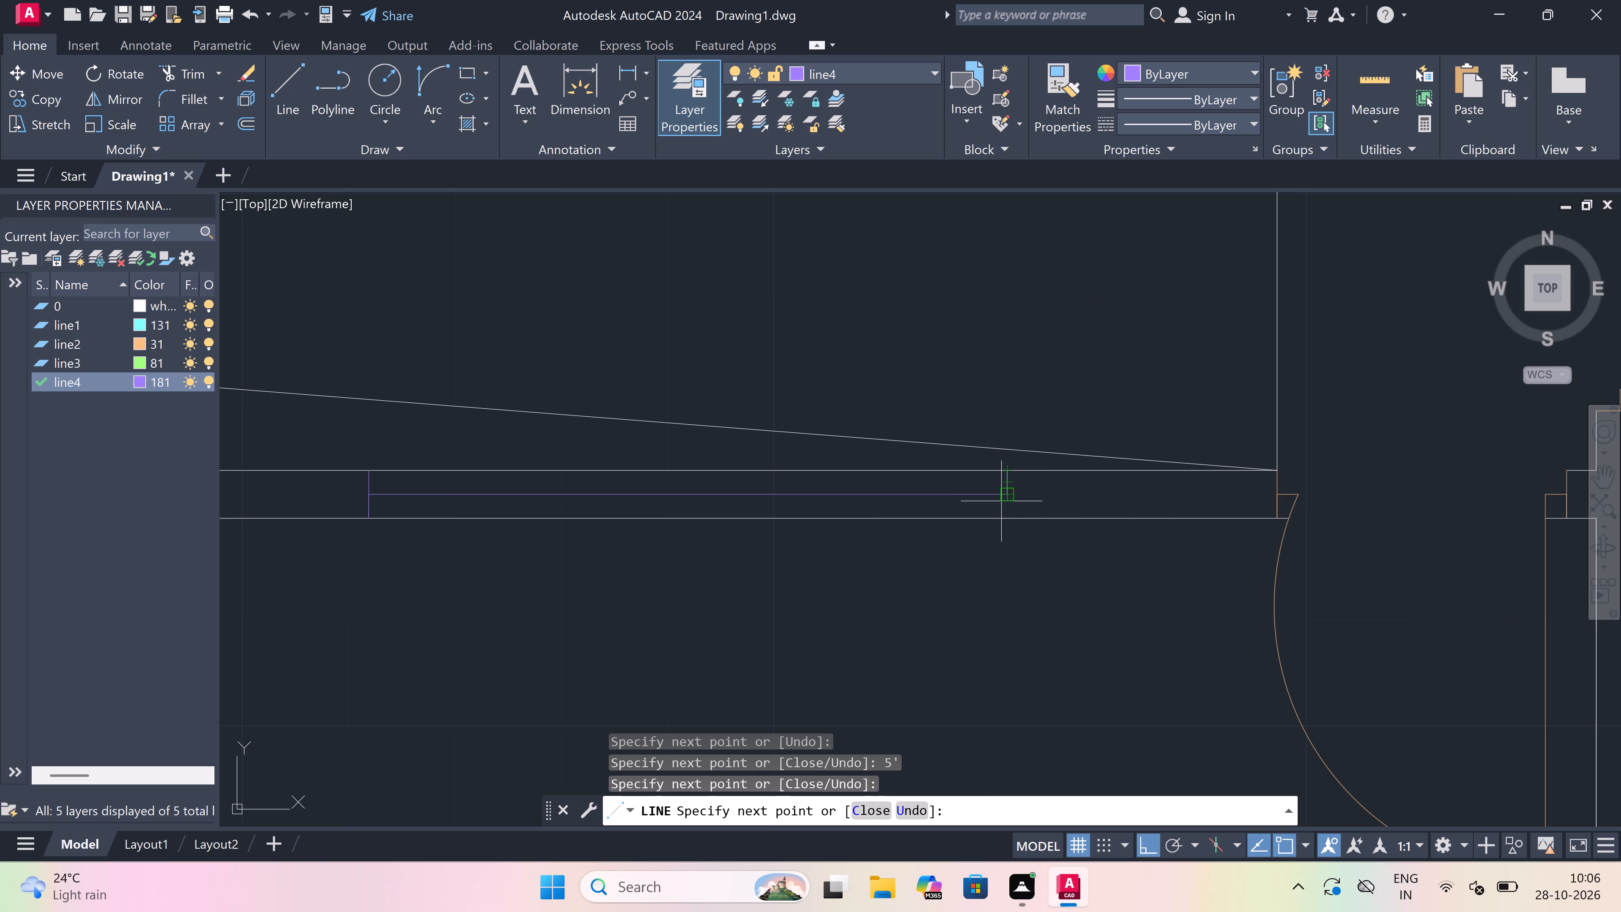
pyautogui.click(1002, 515)
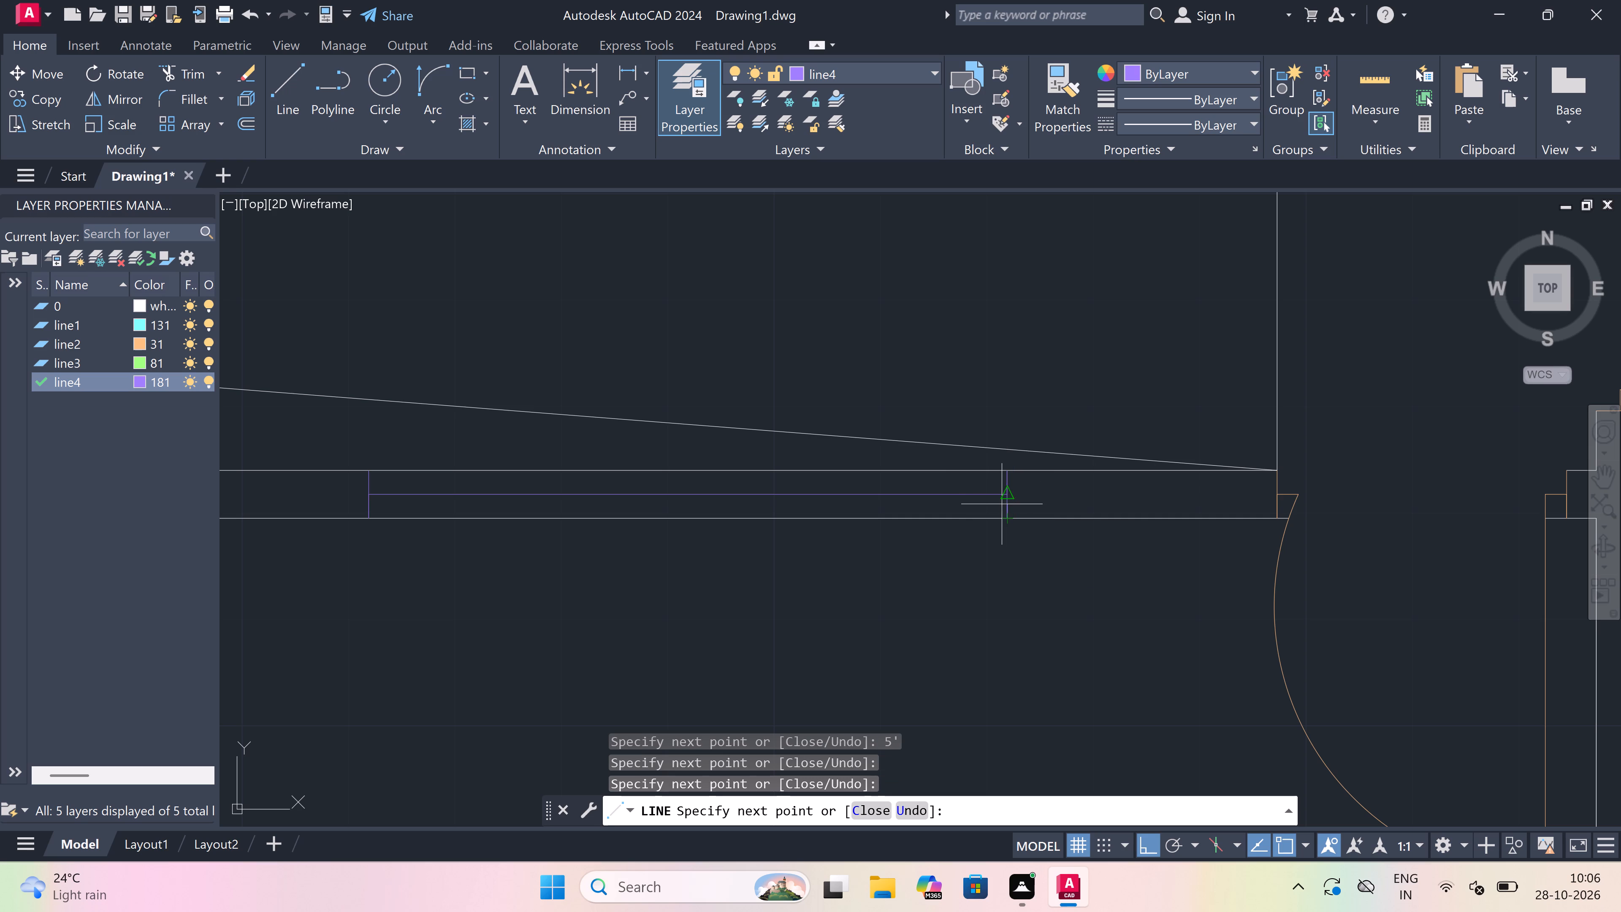
pyautogui.press('Escape')
# Trim the inner and outer north wall lines between the jambs of the 5' window west of the entrance door.
pyautogui.press('t')
pyautogui.press('r')
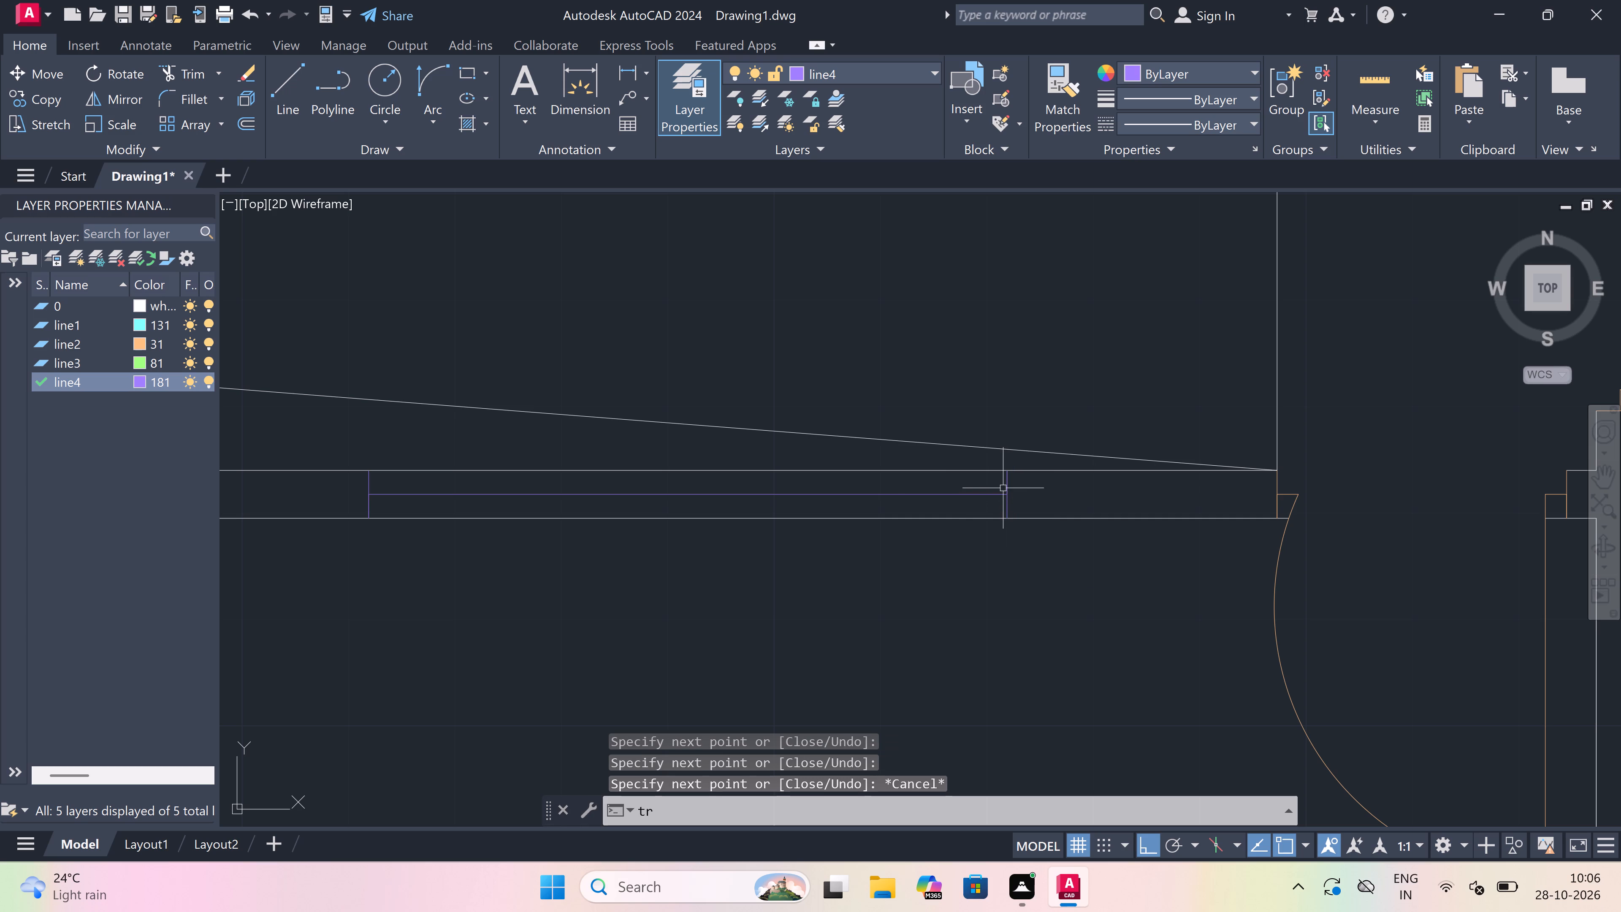
pyautogui.press('space')
pyautogui.click(893, 509)
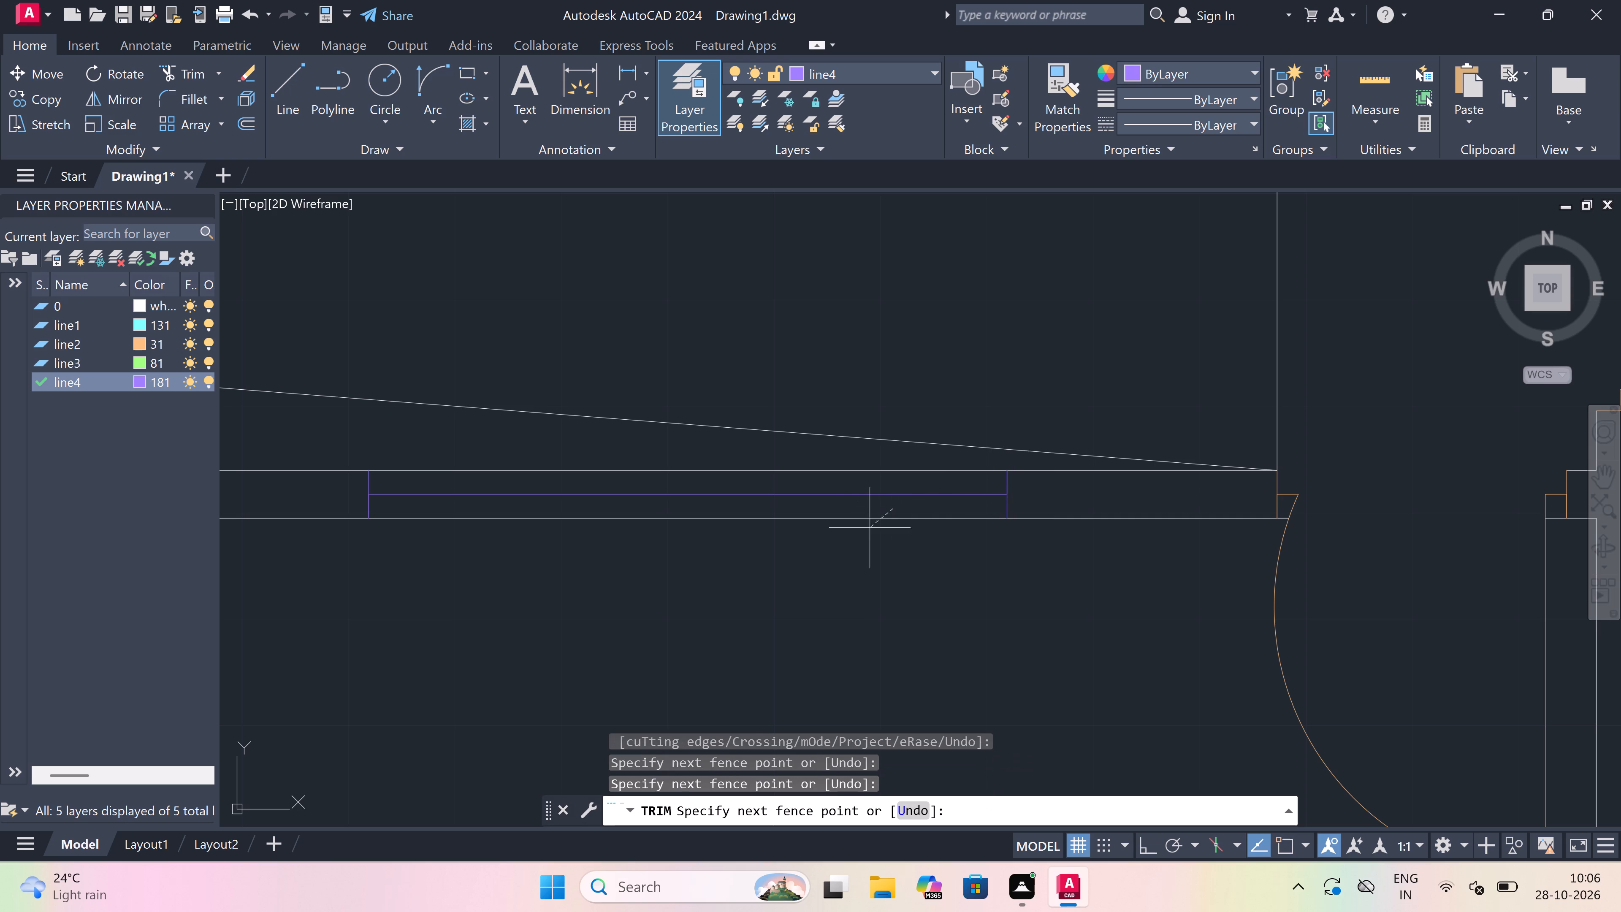
pyautogui.click(836, 529)
pyautogui.click(826, 471)
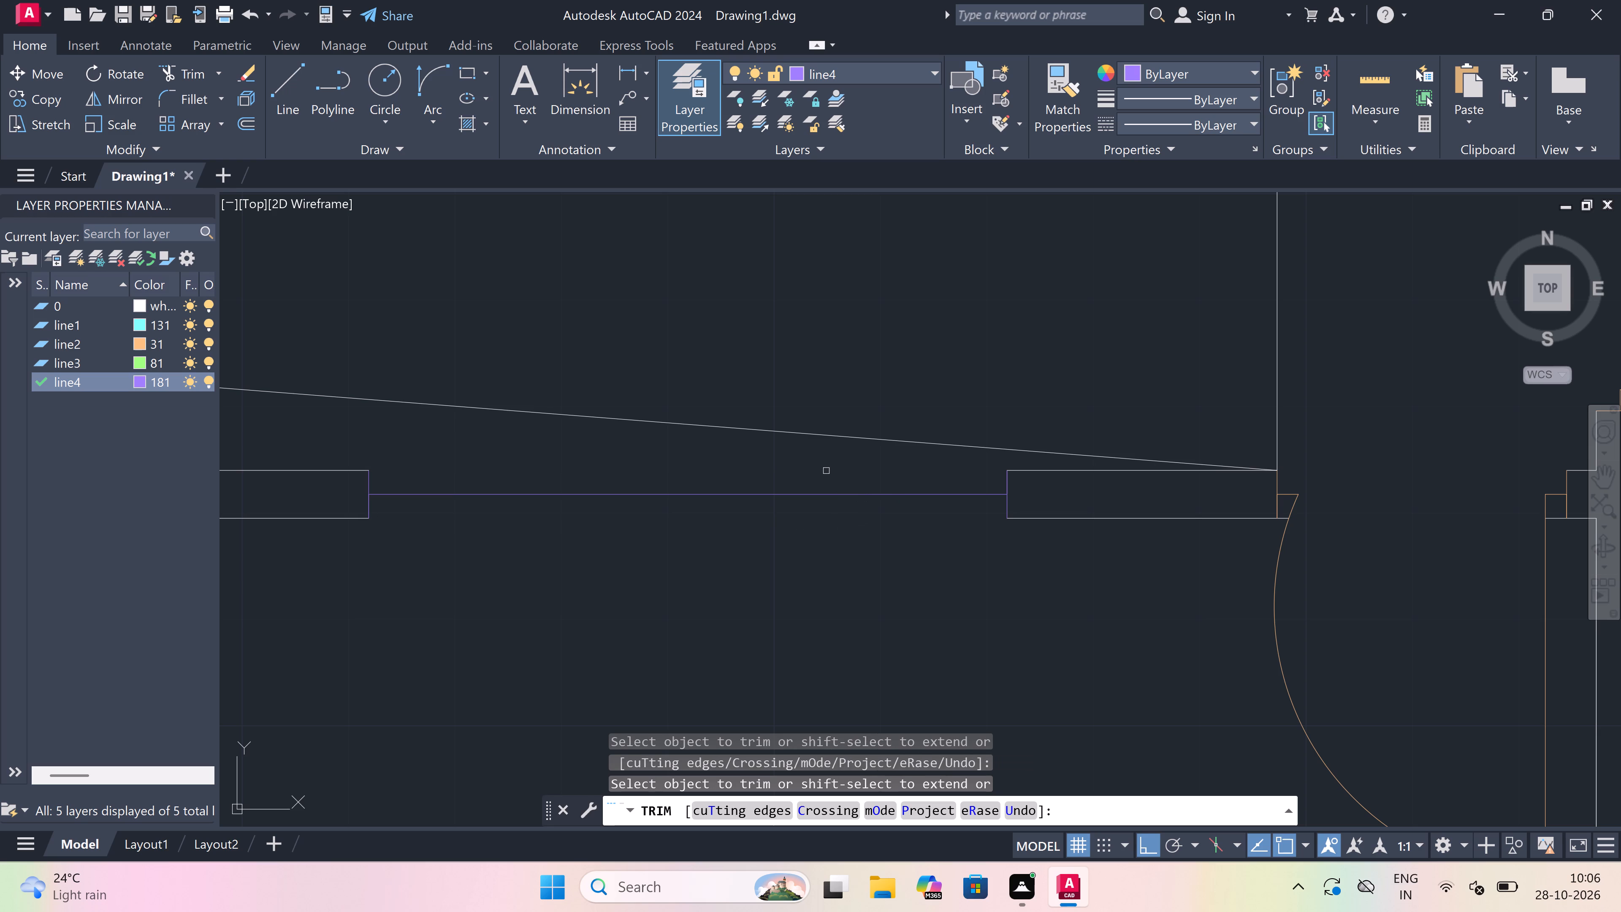
pyautogui.press('Escape')
# Draw the outer and inner face lines of the 5' north window beside the entrance door from jamb to jamb.
pyautogui.press('l')
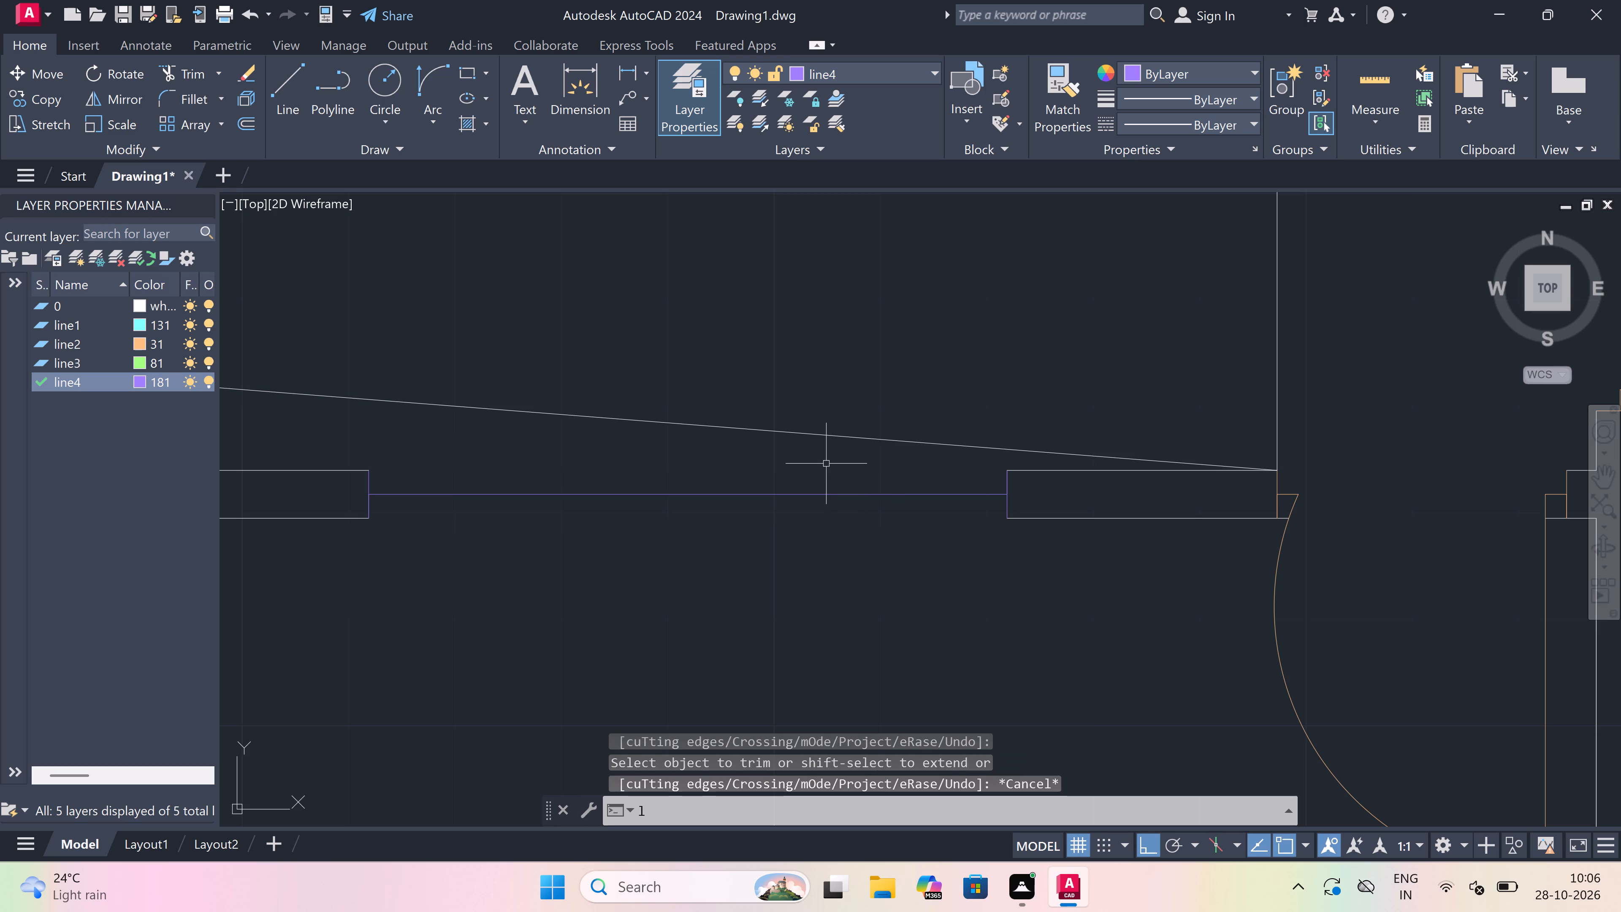
pyautogui.press('space')
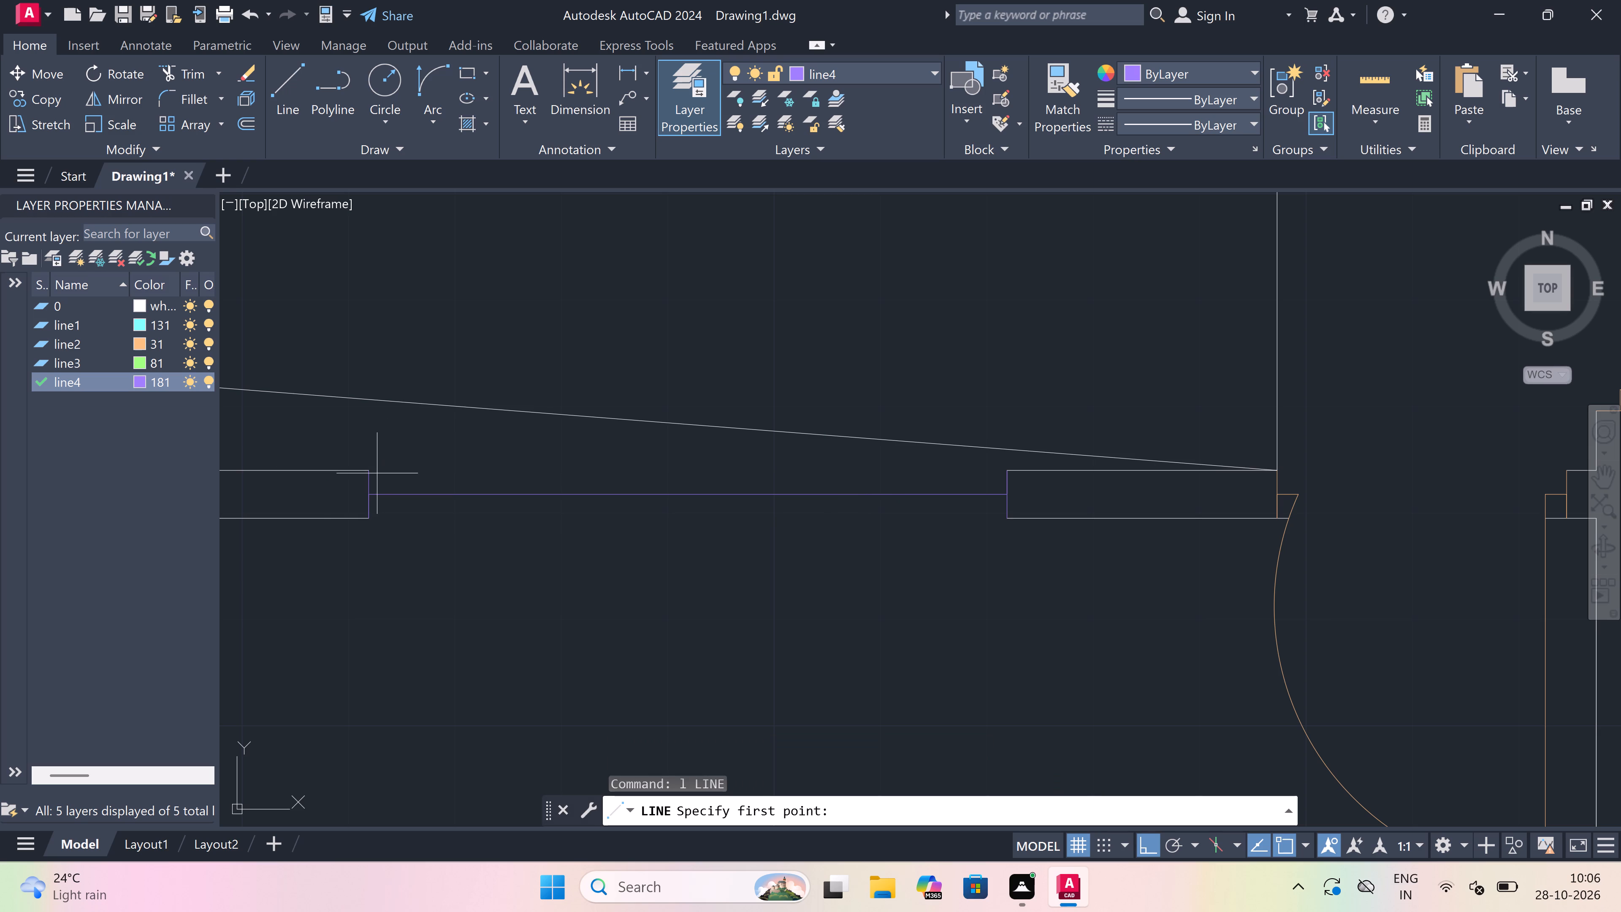
pyautogui.moveTo(375, 475); pyautogui.dragTo(379, 475)
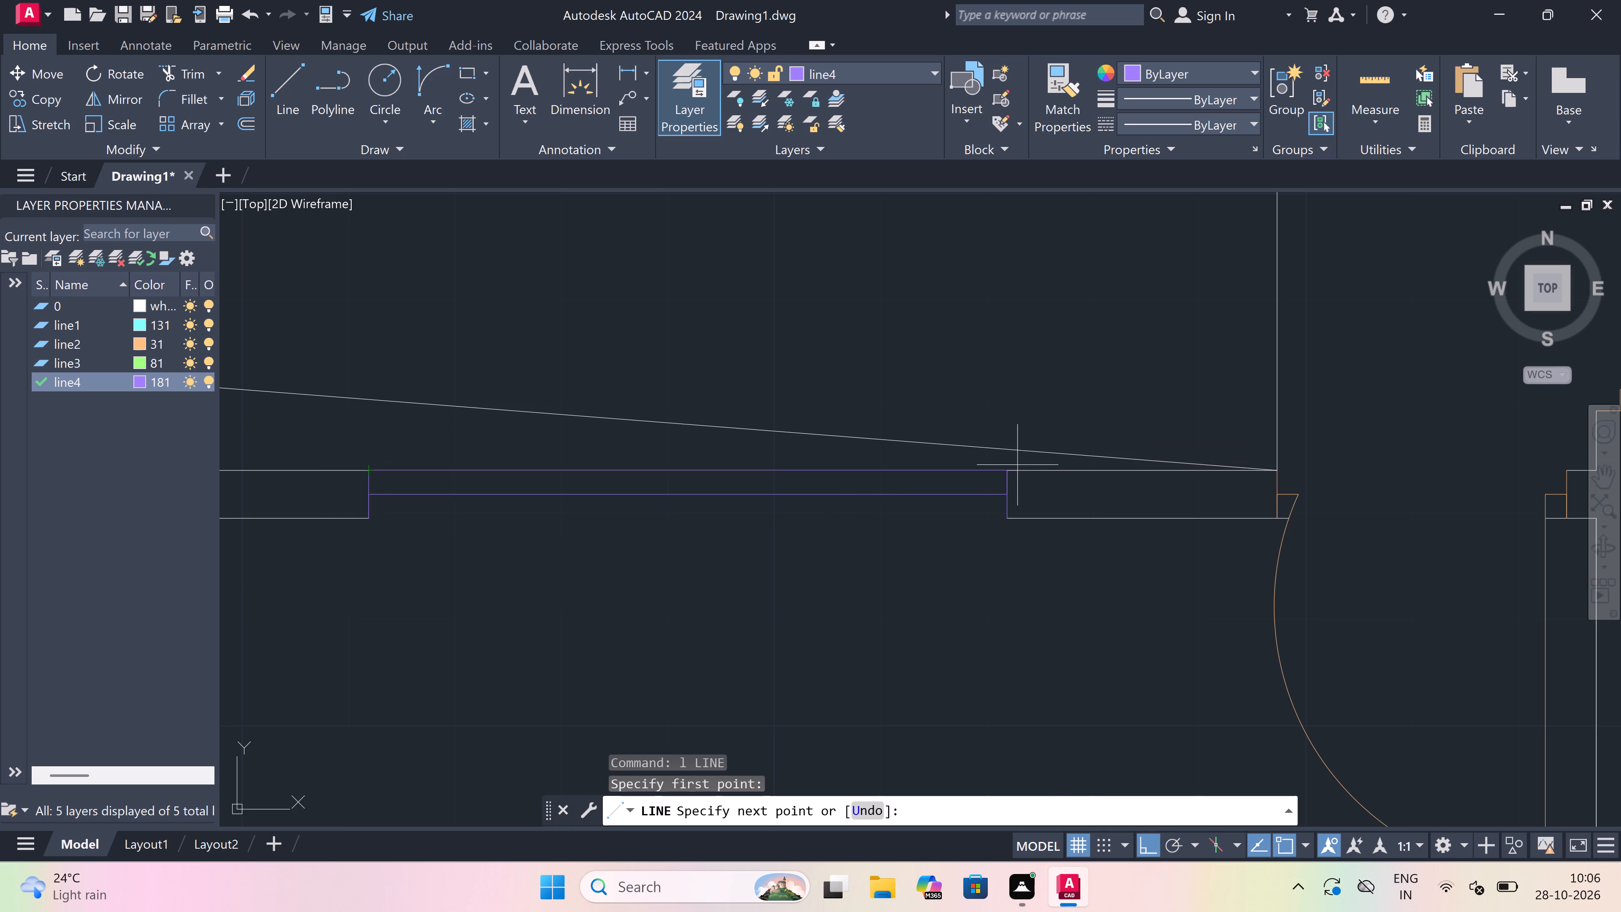
pyautogui.click(1006, 468)
pyautogui.press('Escape')
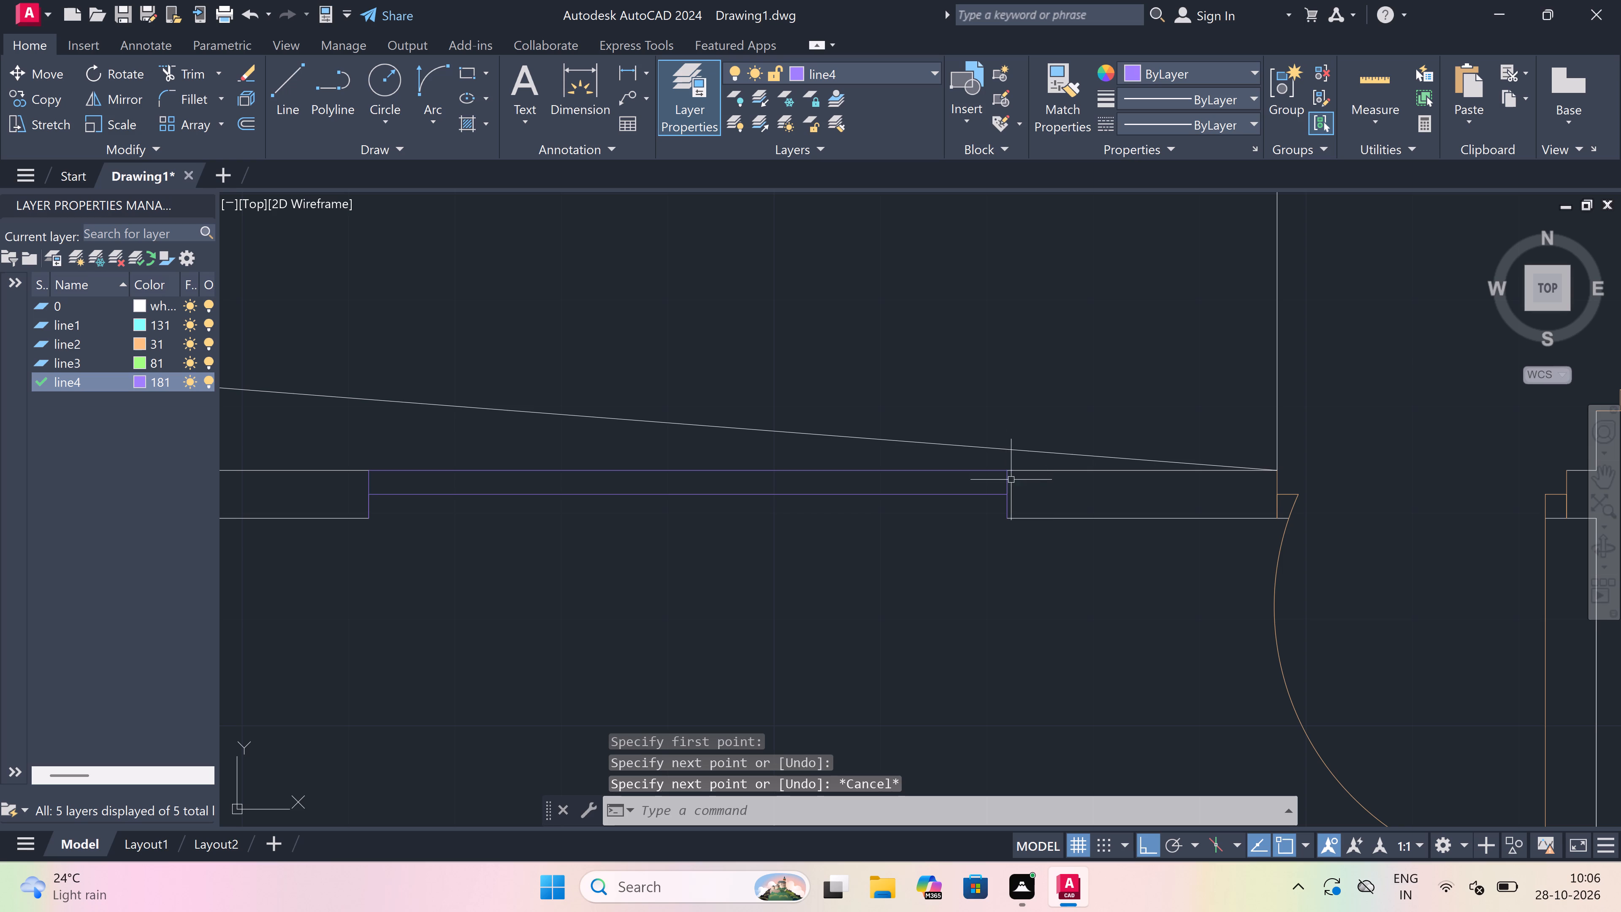
pyautogui.press('space')
pyautogui.click(1014, 515)
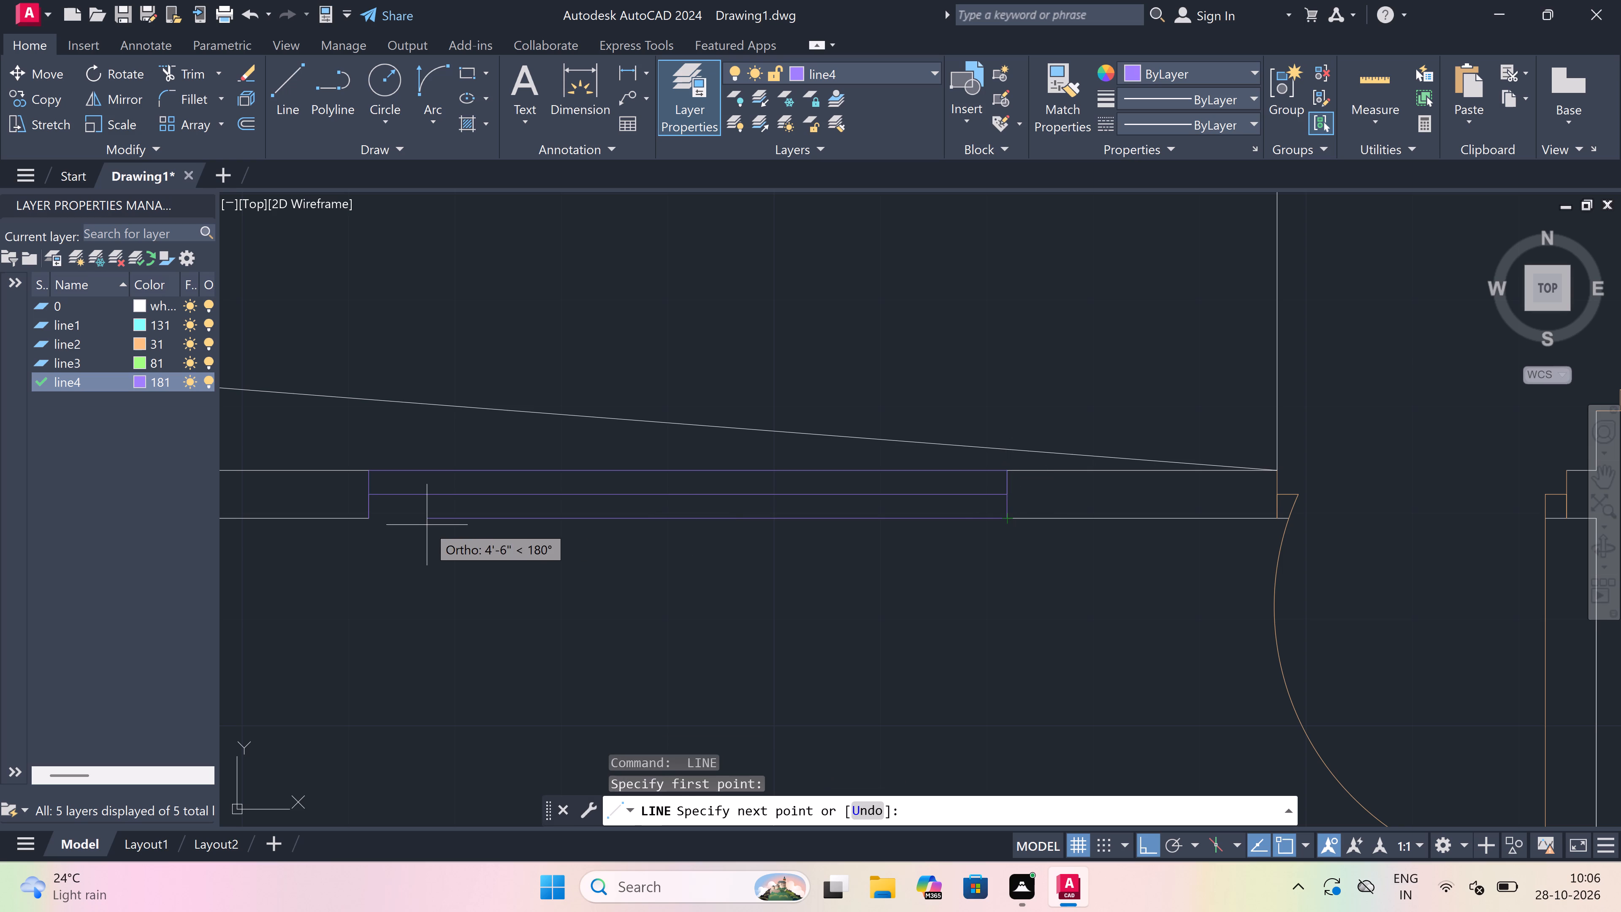
pyautogui.click(373, 515)
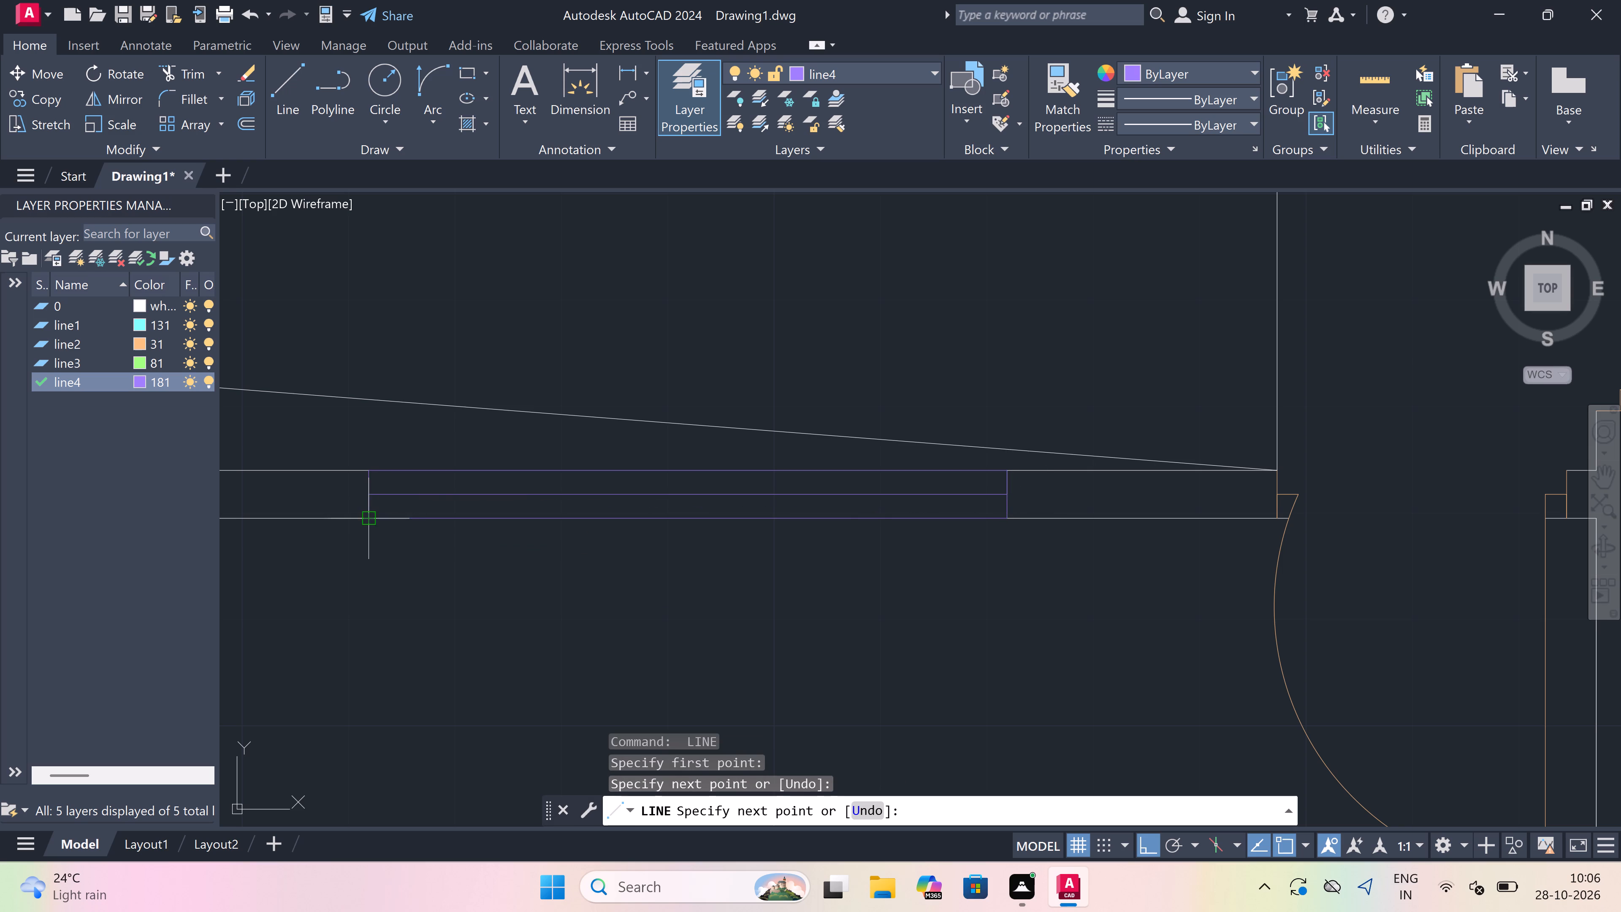
pyautogui.press('Escape')
# Draw a west jamb across the south wall of the middle apartment's southwest room, and a 5' centre line eastward from its midpoint.
pyautogui.scroll(-3, 509, 447)
pyautogui.scroll(-2, 555, 465)
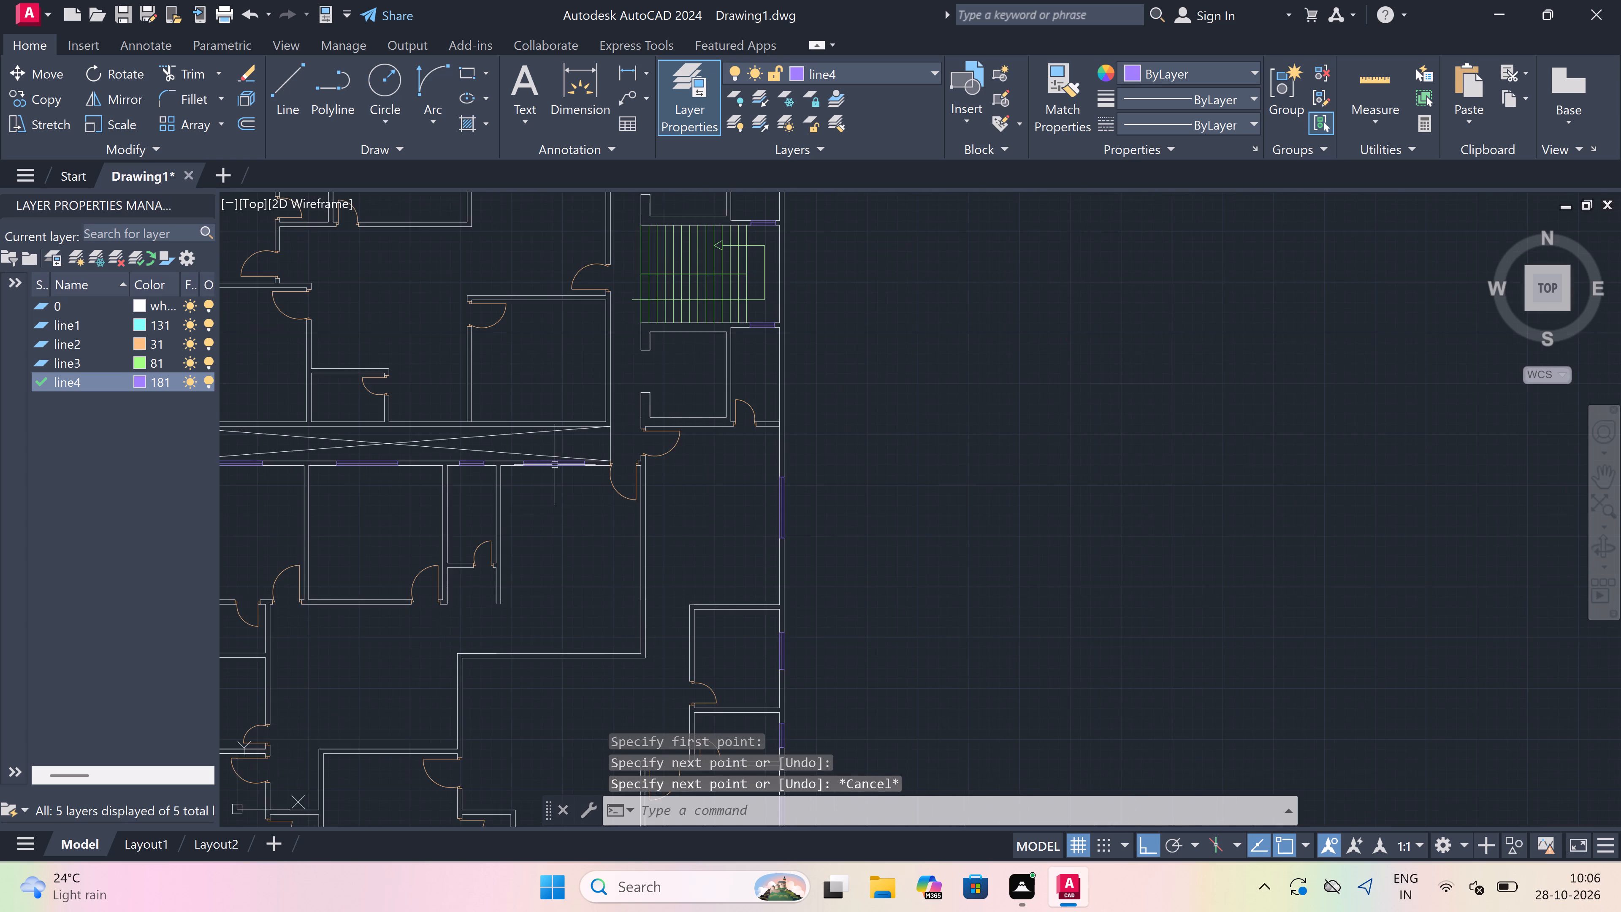
pyautogui.scroll(-1, 555, 465)
pyautogui.scroll(1, 600, 429)
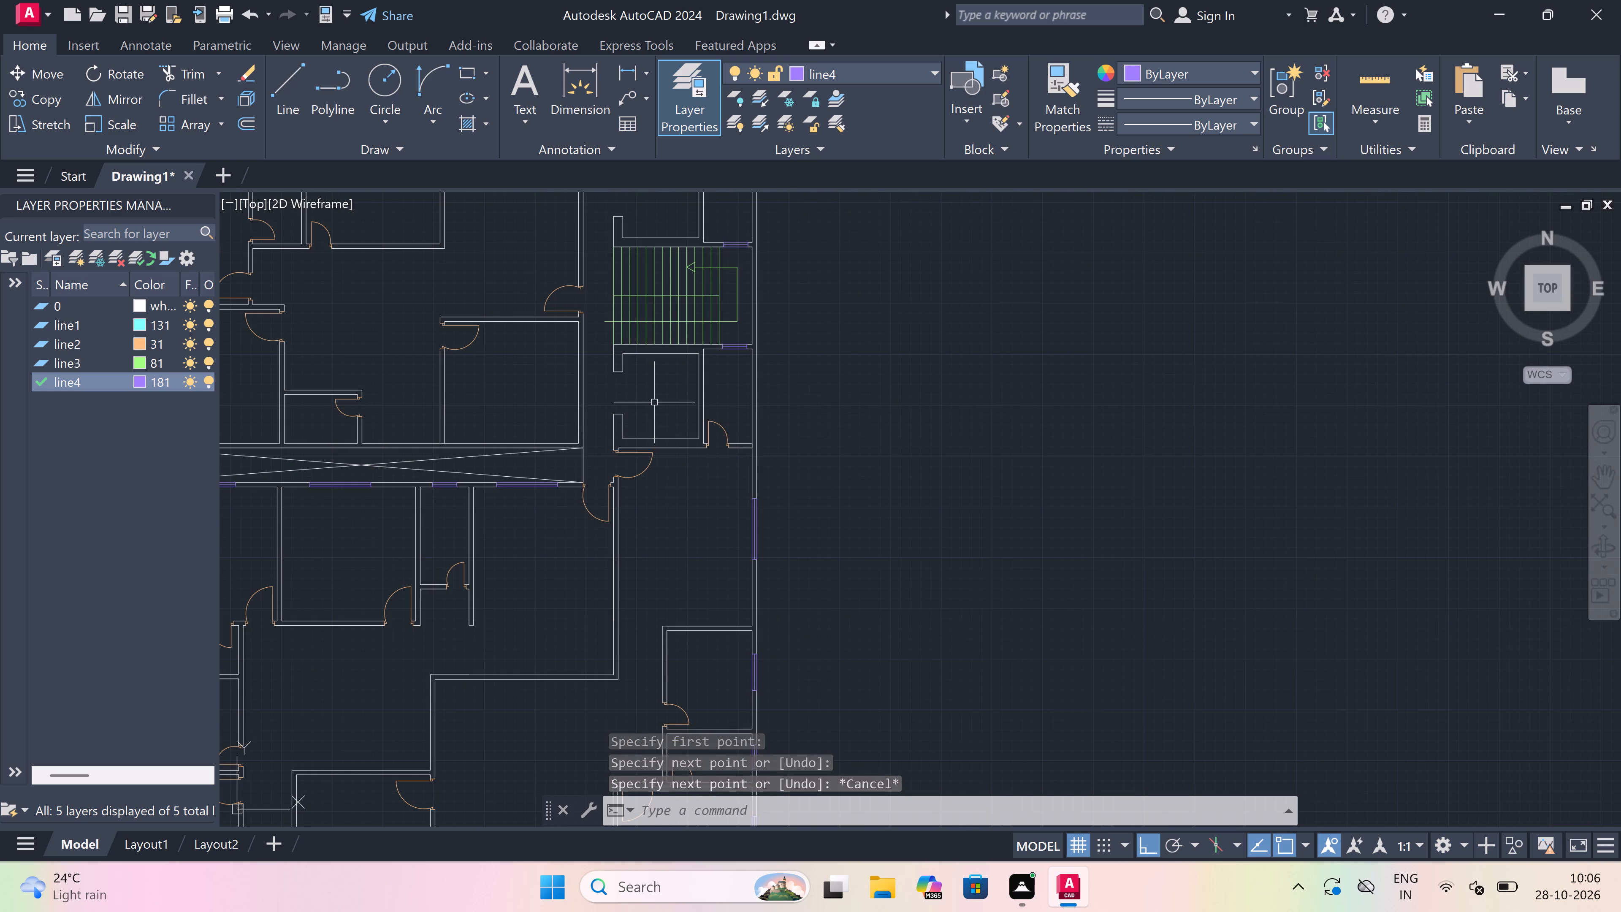
pyautogui.scroll(-1, 673, 389)
pyautogui.scroll(1, 659, 479)
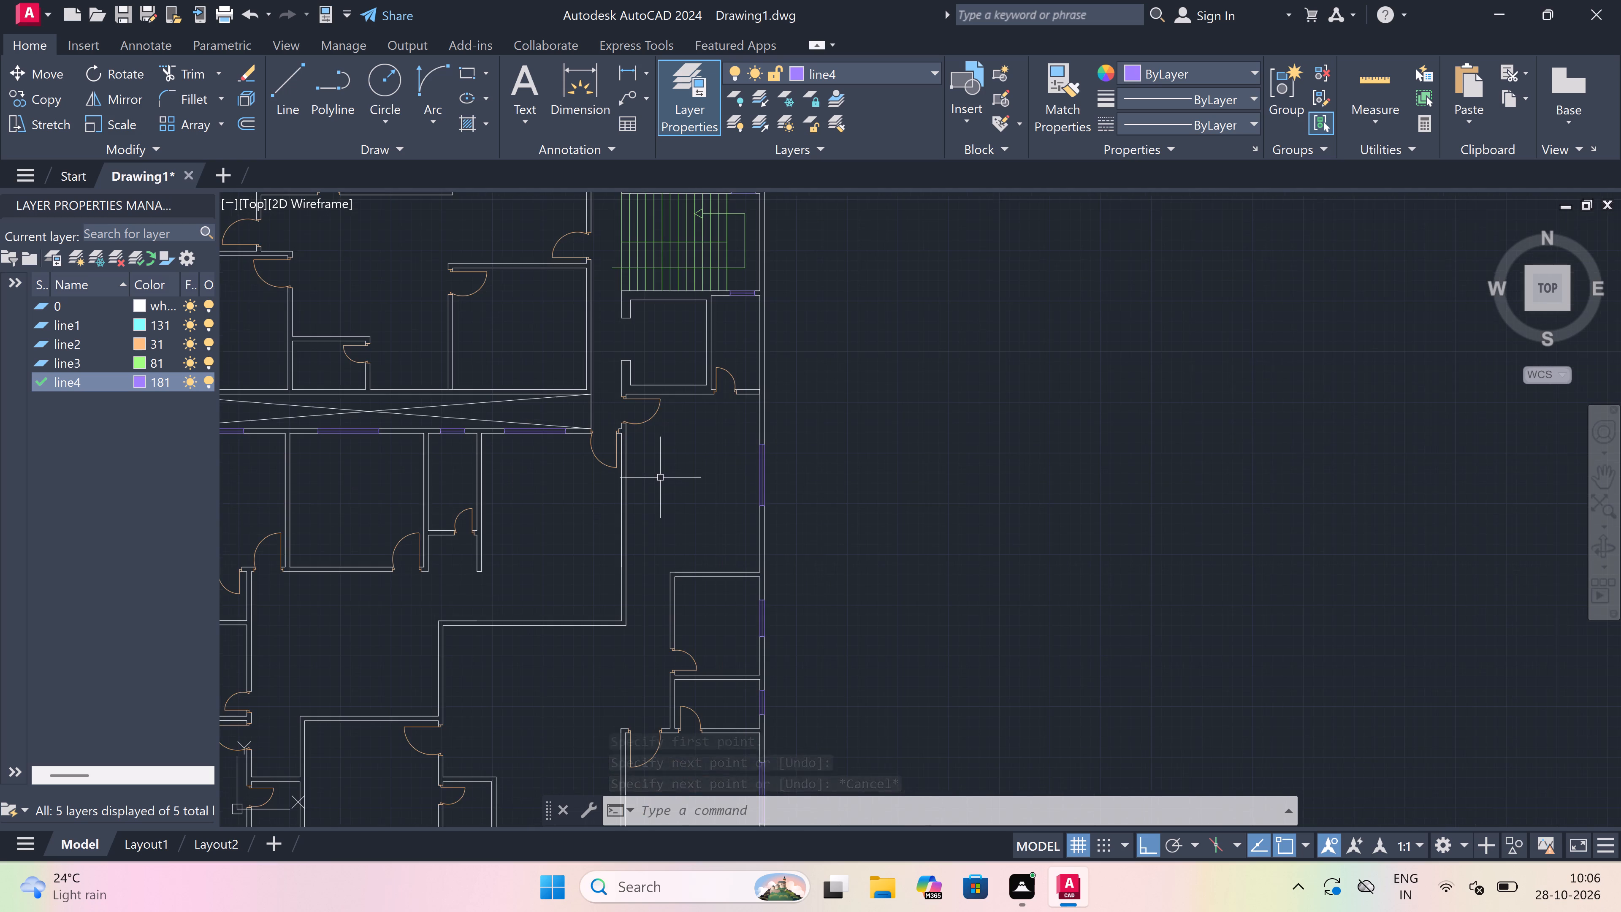
pyautogui.scroll(-2, 660, 475)
pyautogui.scroll(2, 584, 397)
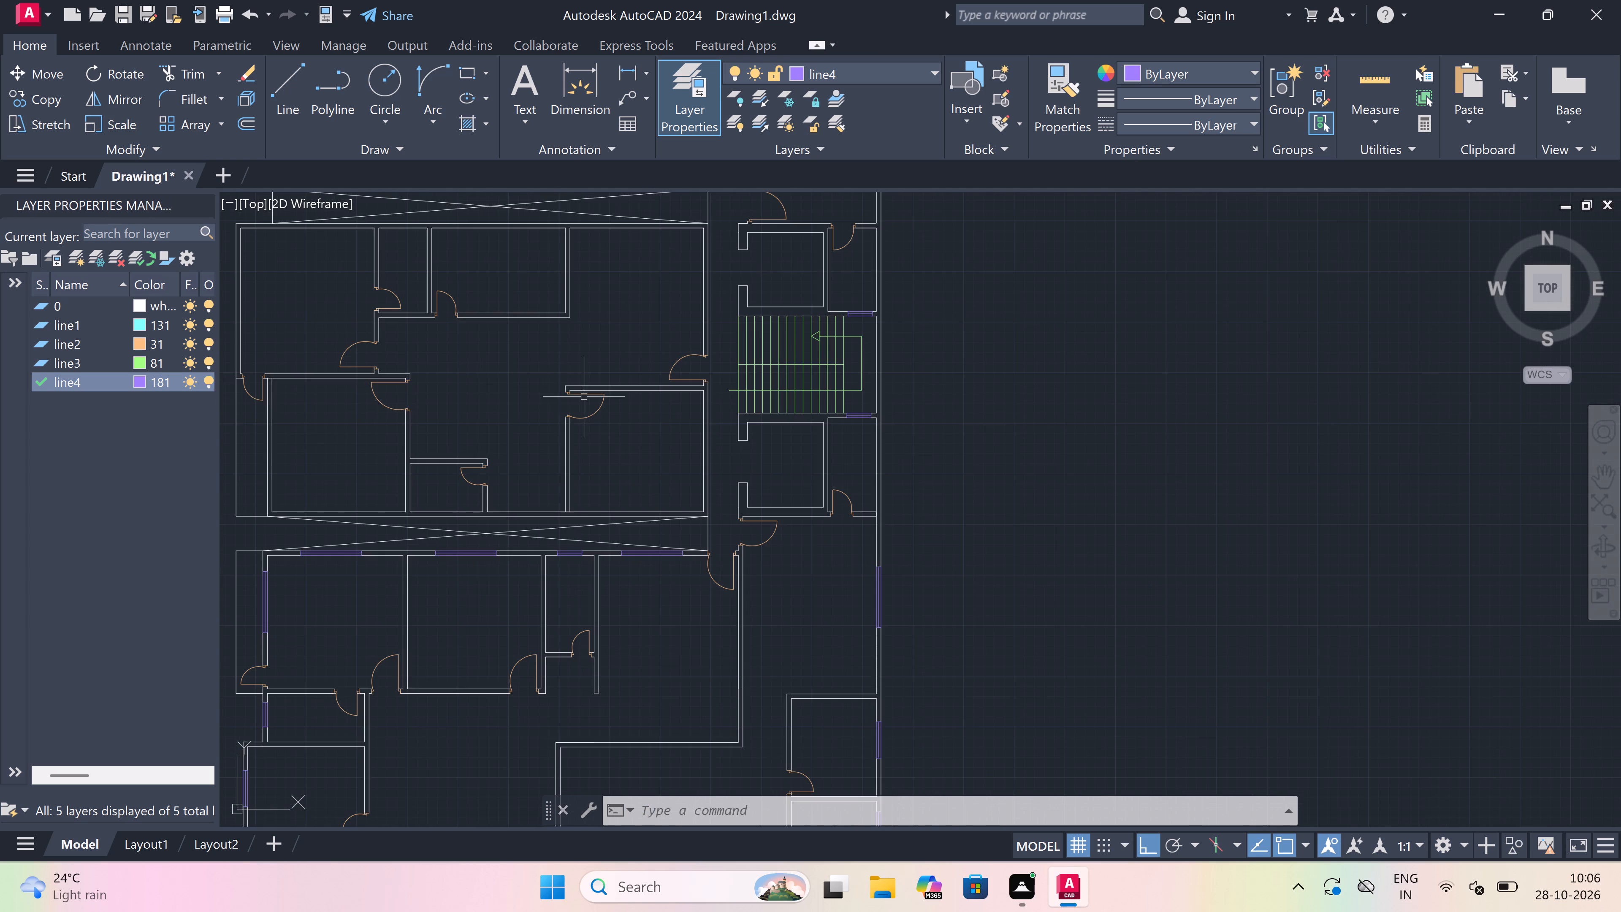
pyautogui.scroll(-2, 584, 397)
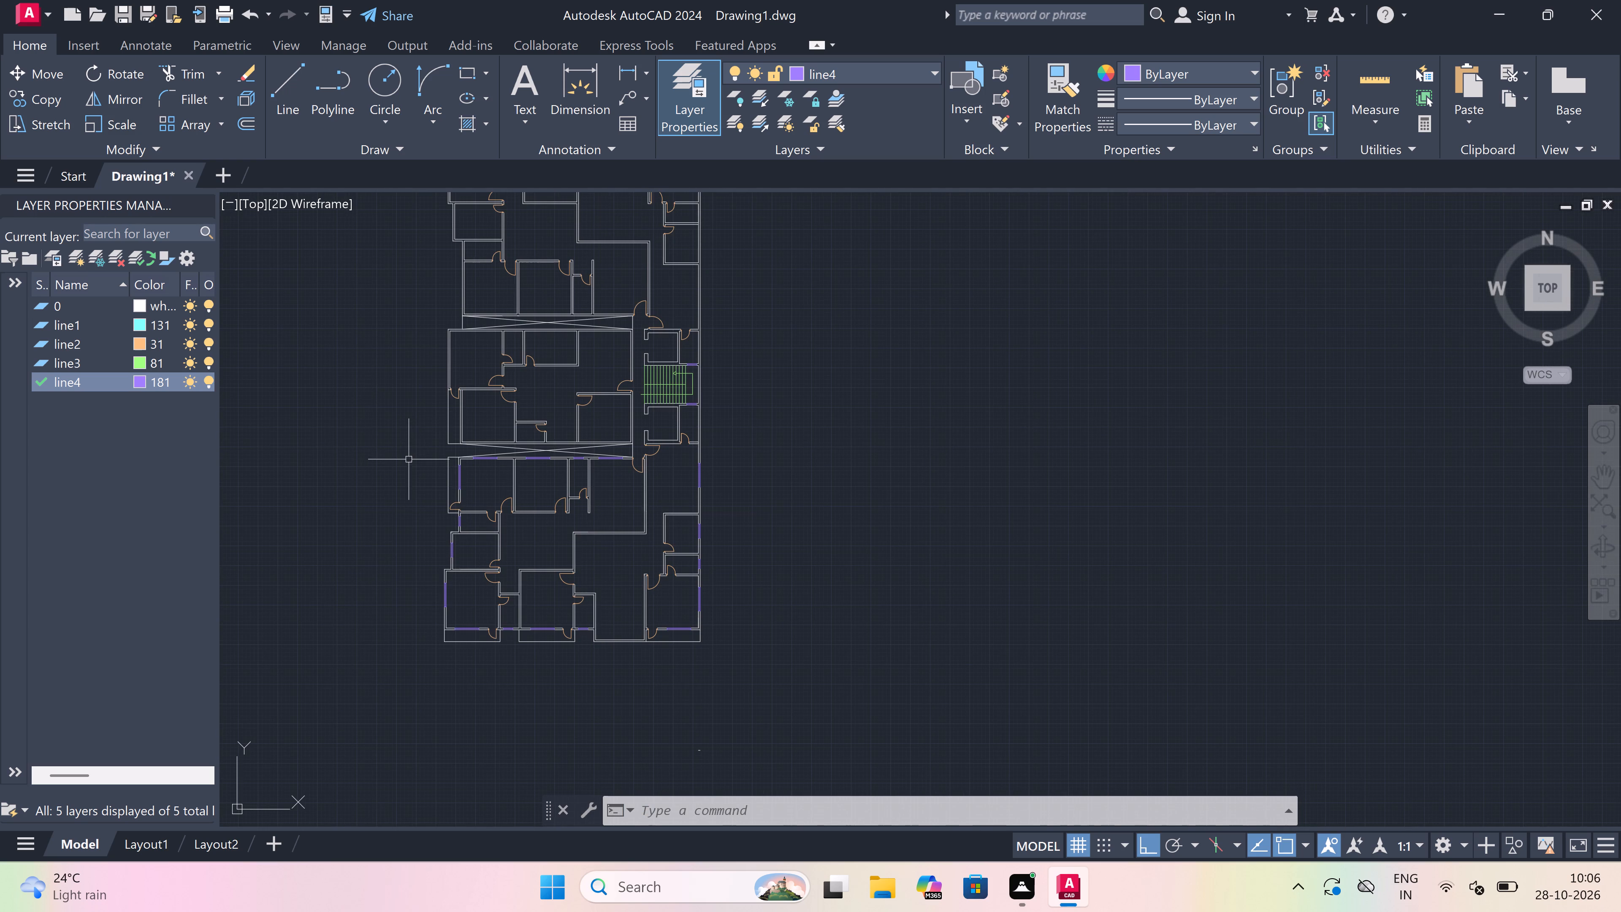
pyautogui.scroll(2, 475, 422)
pyautogui.scroll(2, 491, 465)
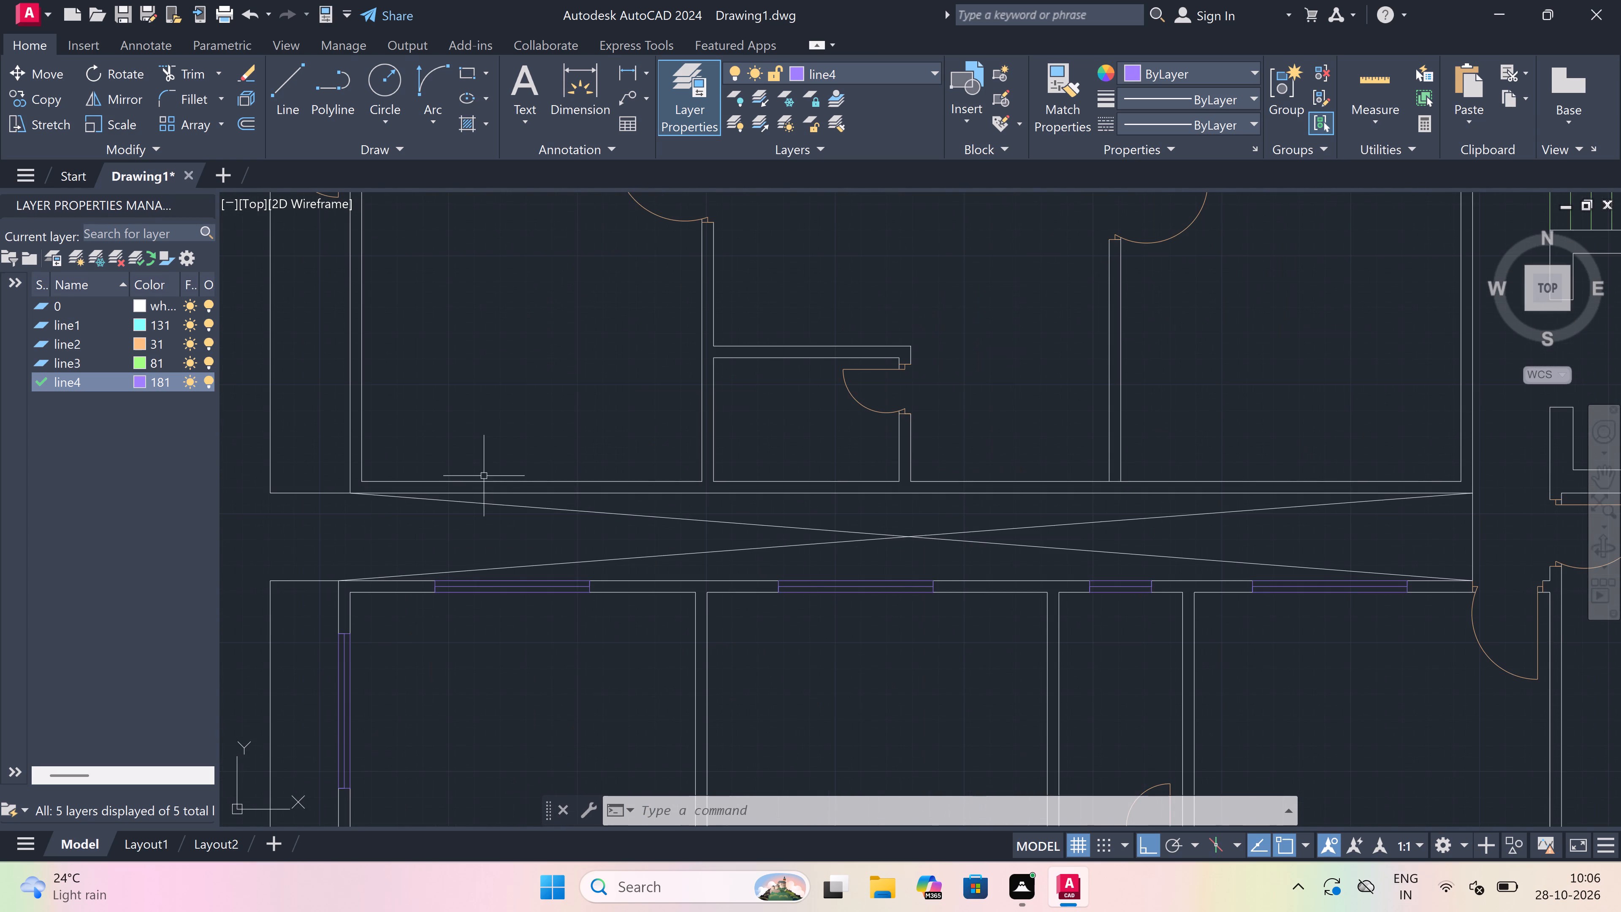
pyautogui.scroll(1, 474, 489)
pyautogui.press('space')
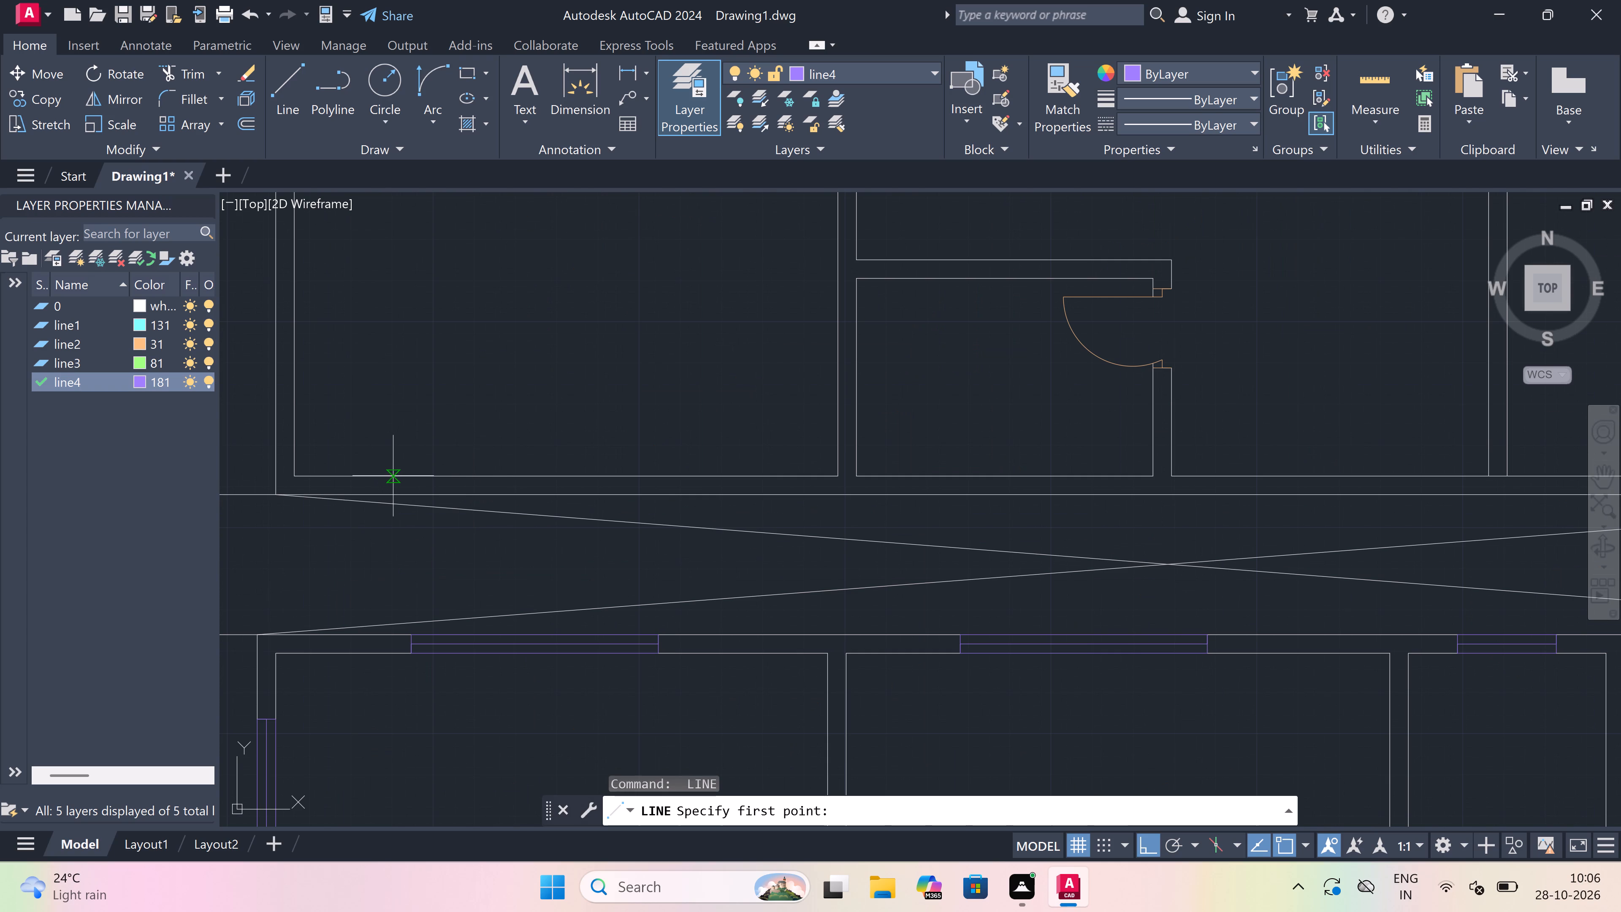
pyautogui.click(395, 471)
pyautogui.click(395, 496)
pyautogui.click(395, 481)
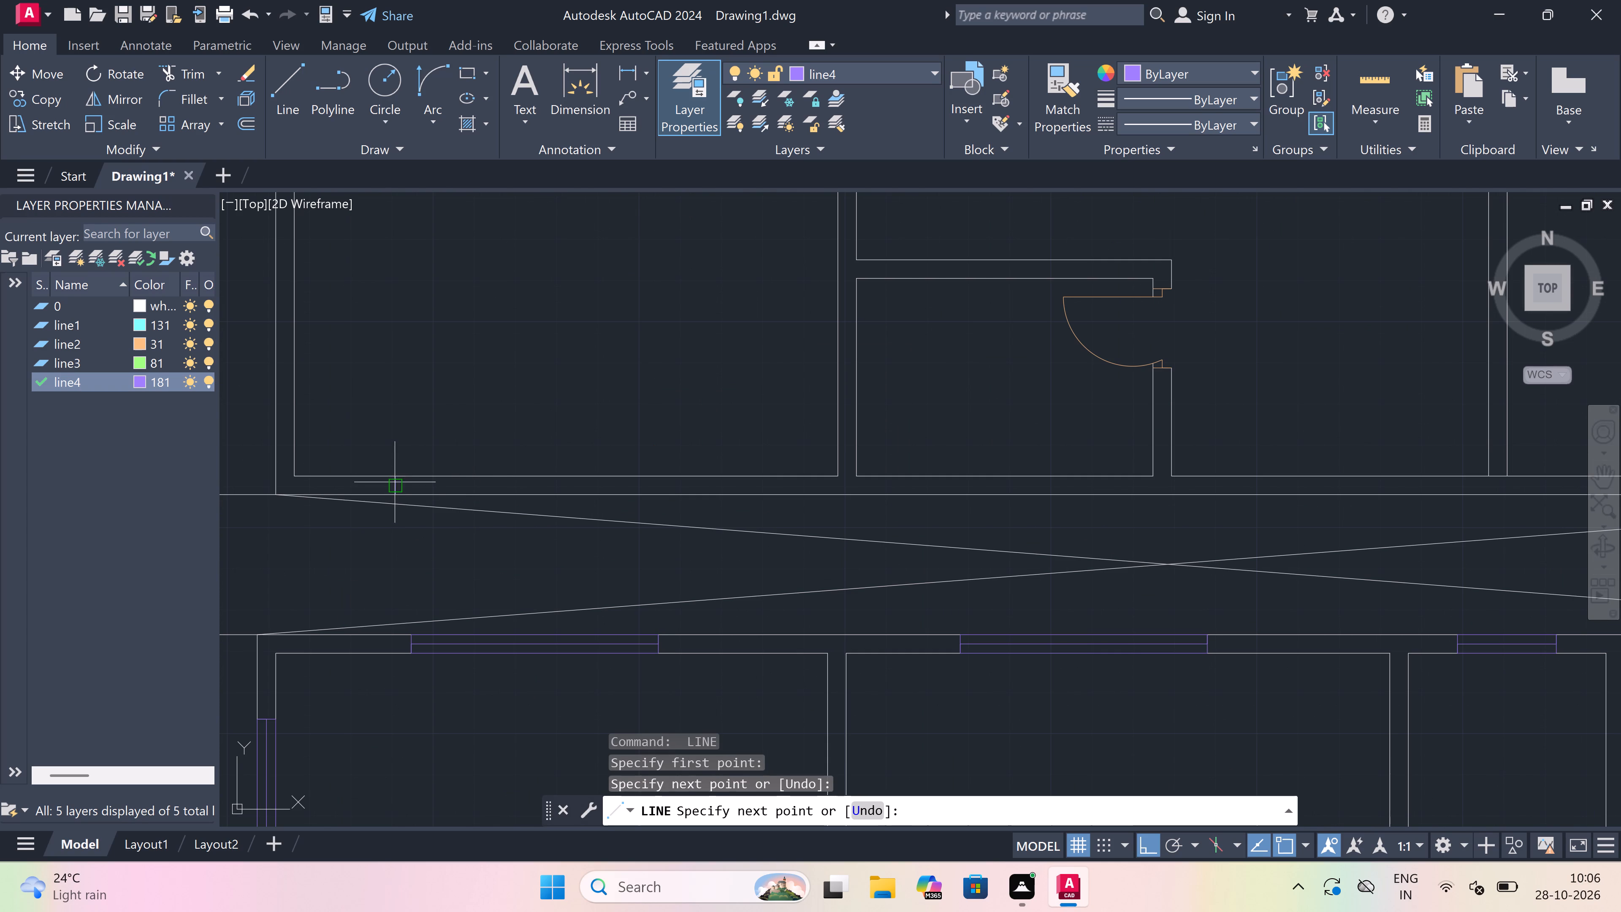
pyautogui.press('5')
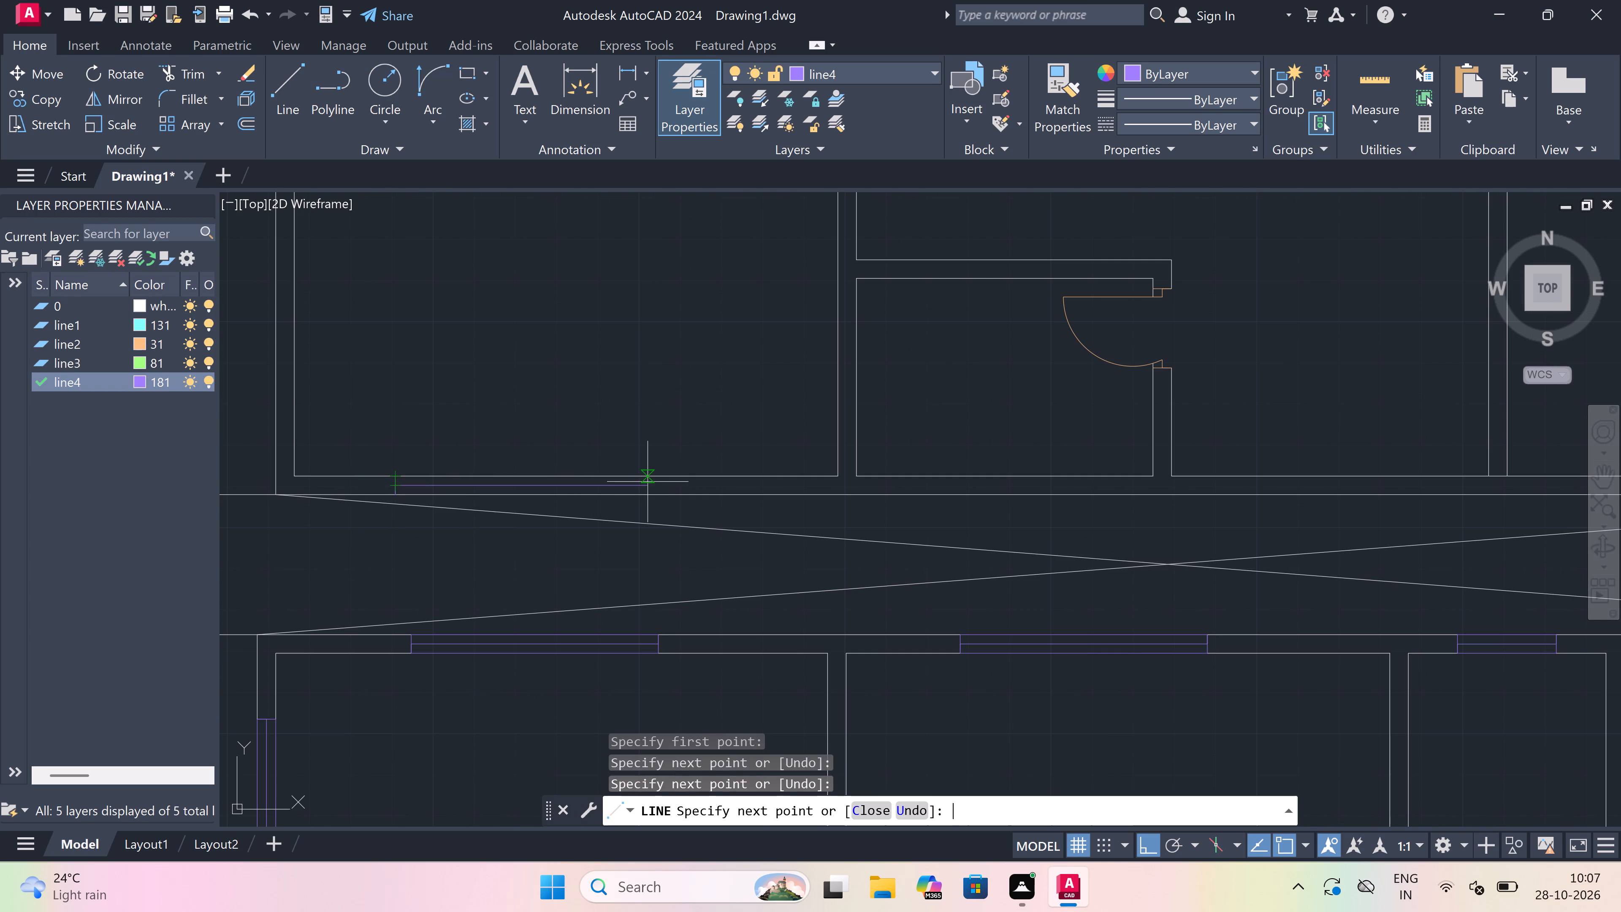
pyautogui.press("'")
pyautogui.press('space')
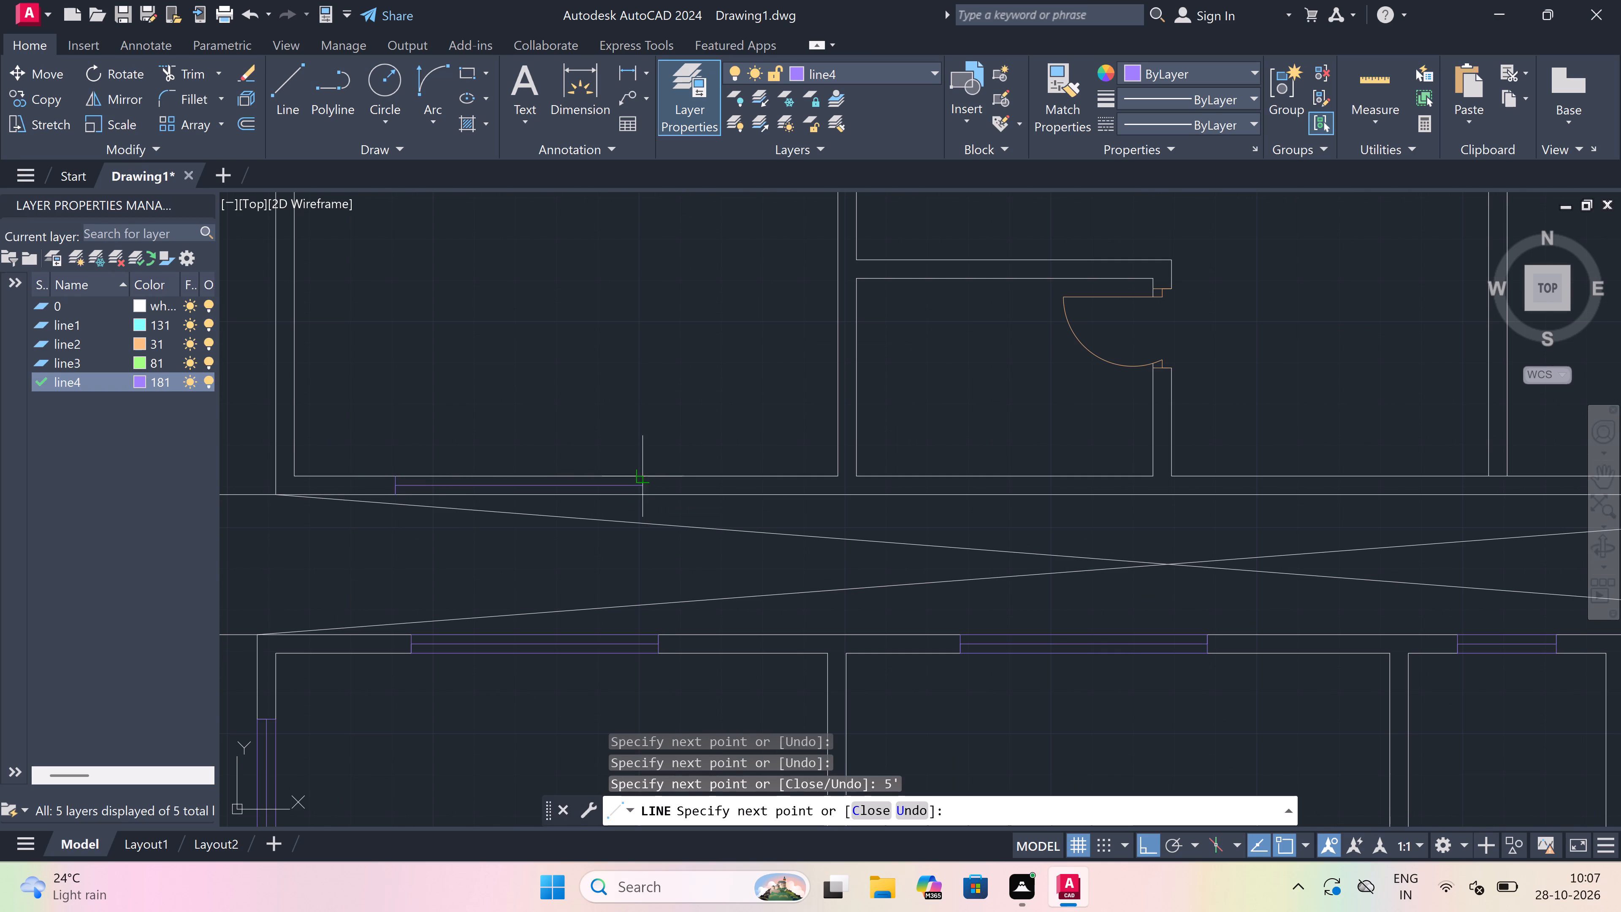
# Draw the east jamb line across the southwest room's south wall at the end of its 5' window centre line.
pyautogui.scroll(2, 654, 464)
pyautogui.click(622, 492)
pyautogui.scroll(2, 615, 518)
pyautogui.click(633, 572)
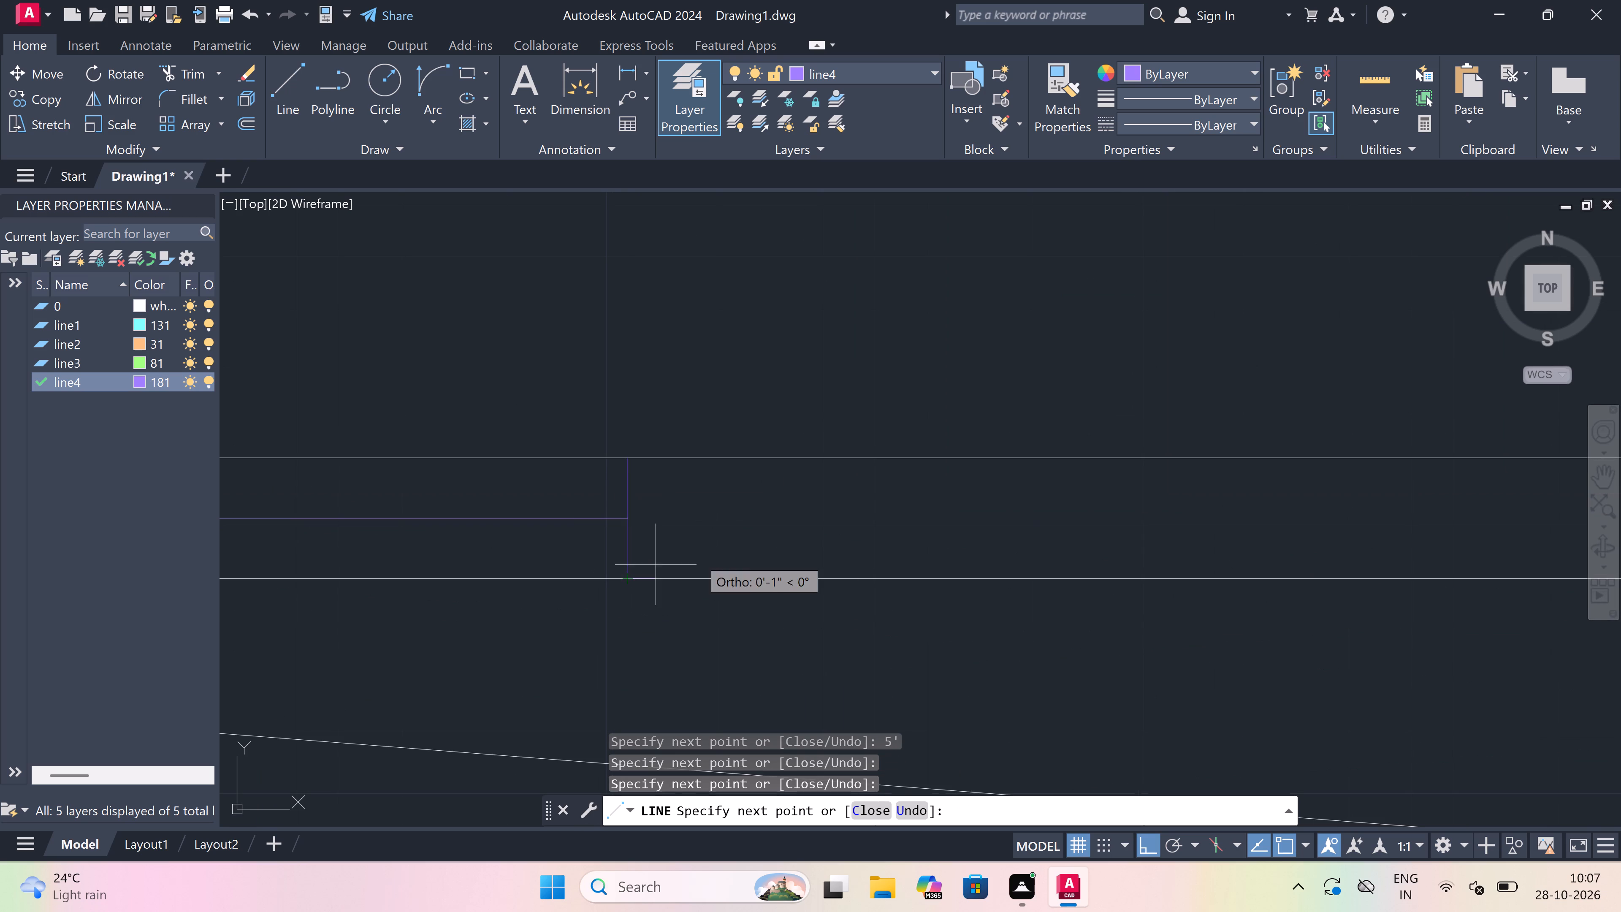
pyautogui.press('Escape')
# Trim the outer and inner south wall lines between the jambs of the southwest room's 5' window.
pyautogui.scroll(-6, 728, 524)
pyautogui.scroll(2, 648, 537)
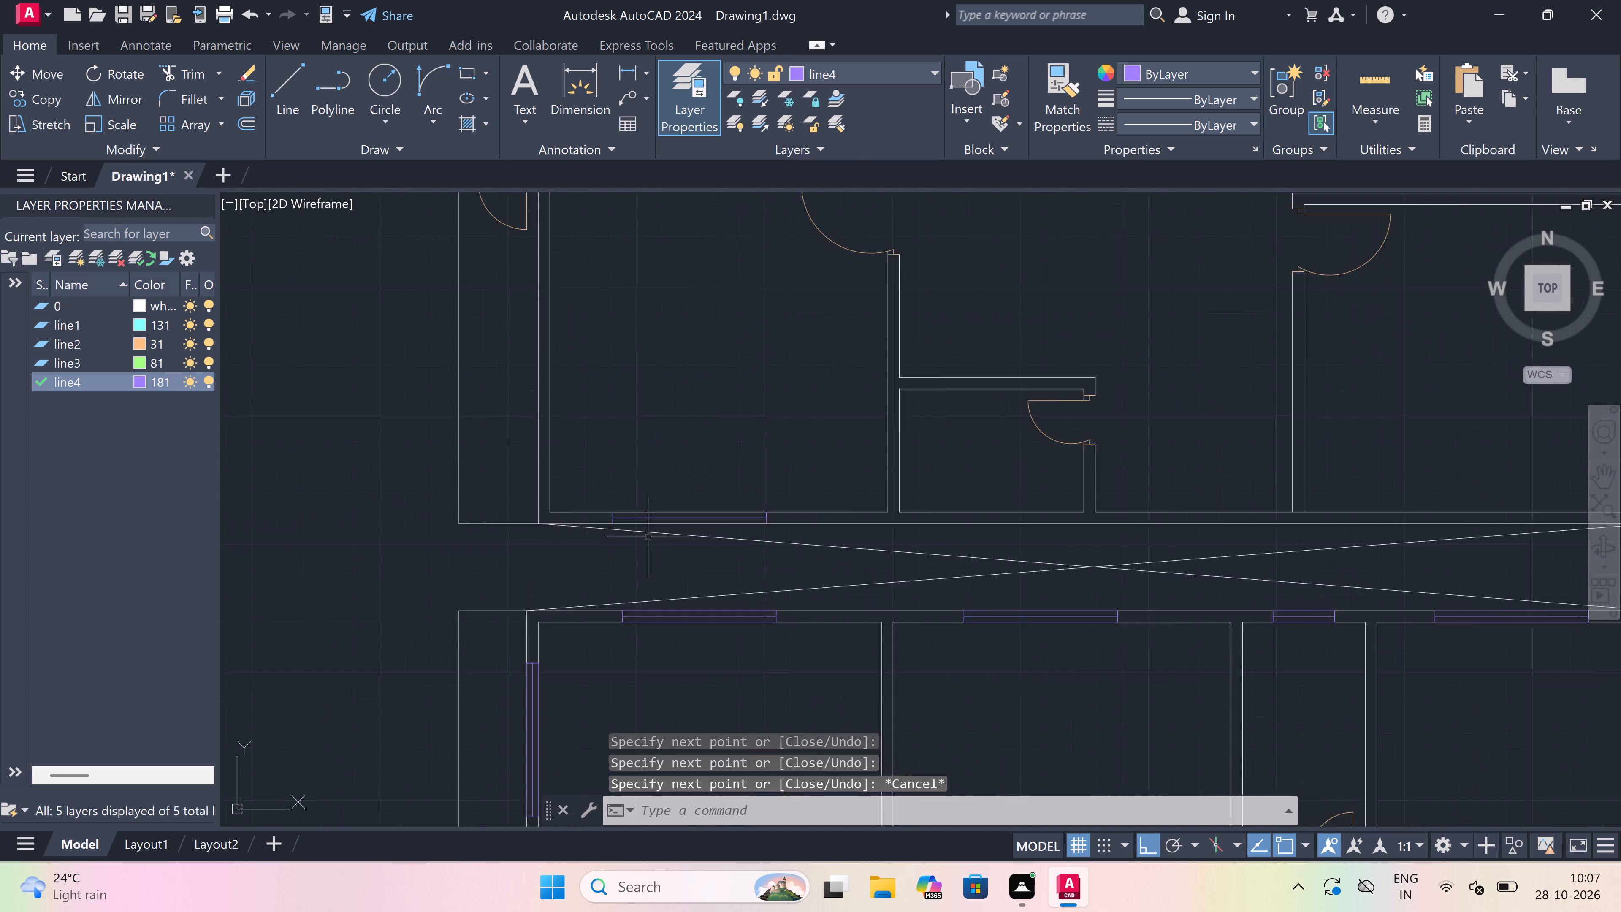
pyautogui.scroll(3, 671, 506)
pyautogui.write('tr')
pyautogui.press('space')
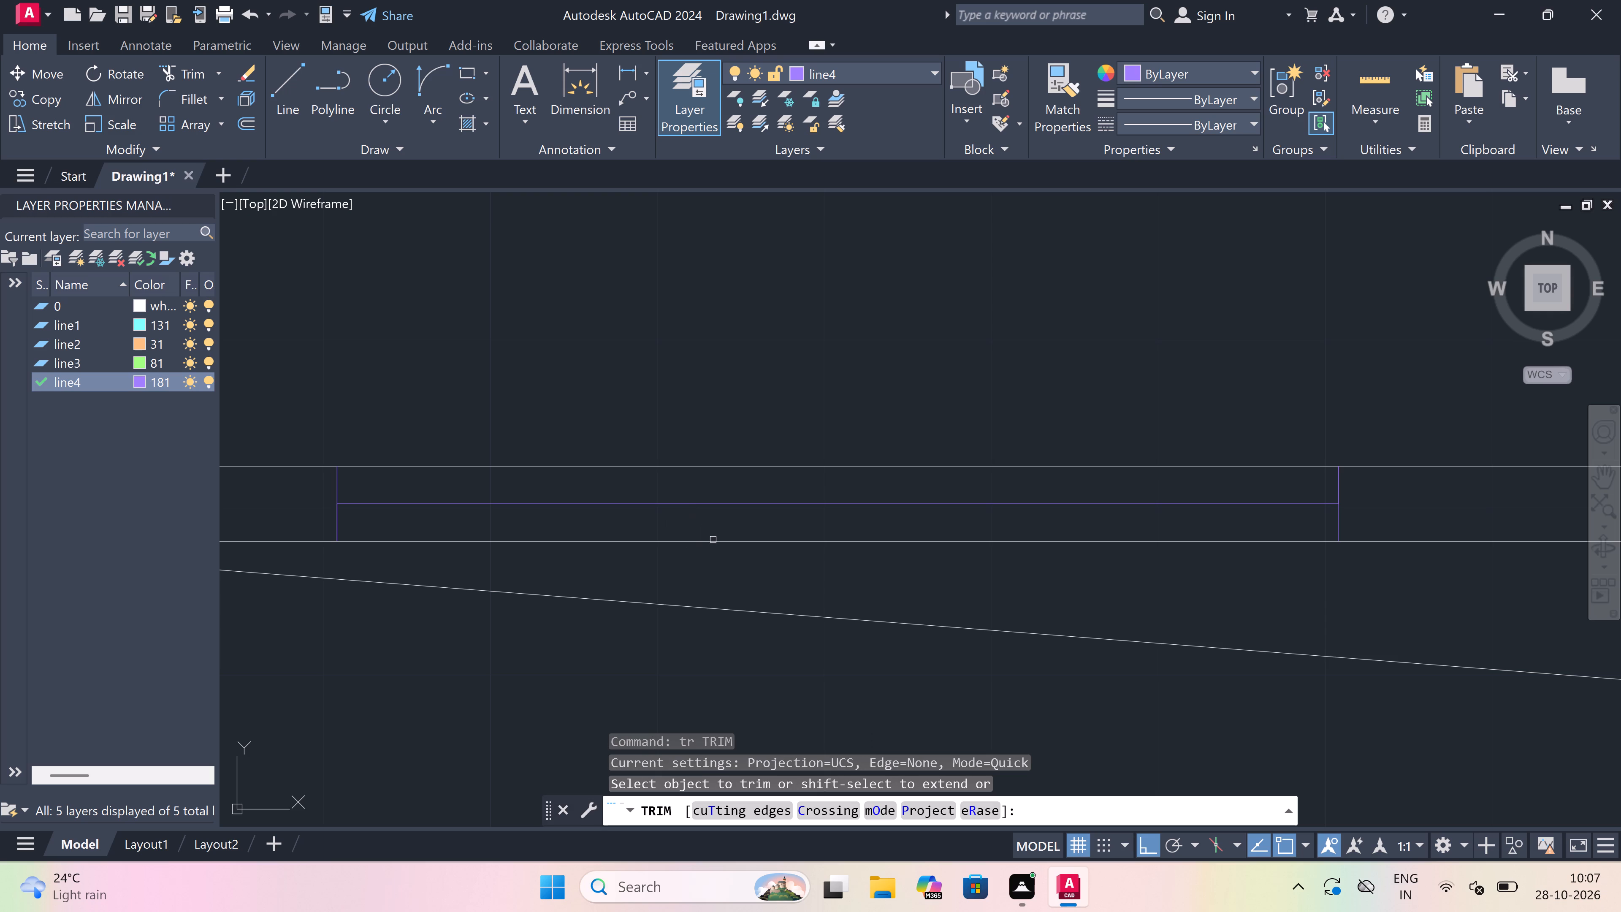
pyautogui.click(711, 539)
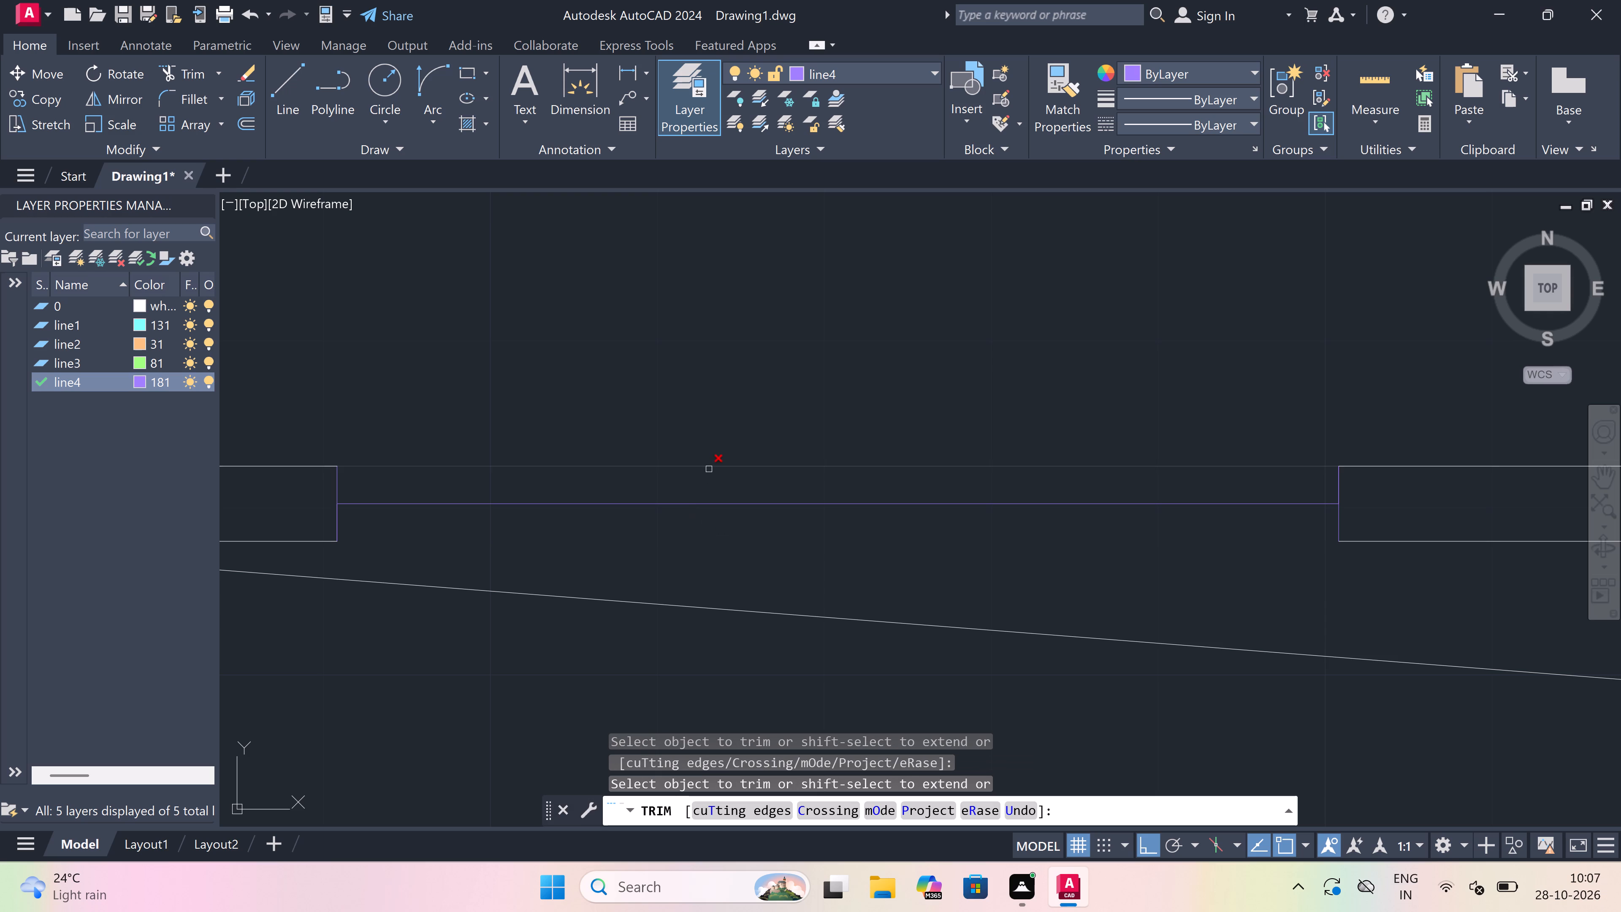
pyautogui.click(708, 469)
pyautogui.press('Escape')
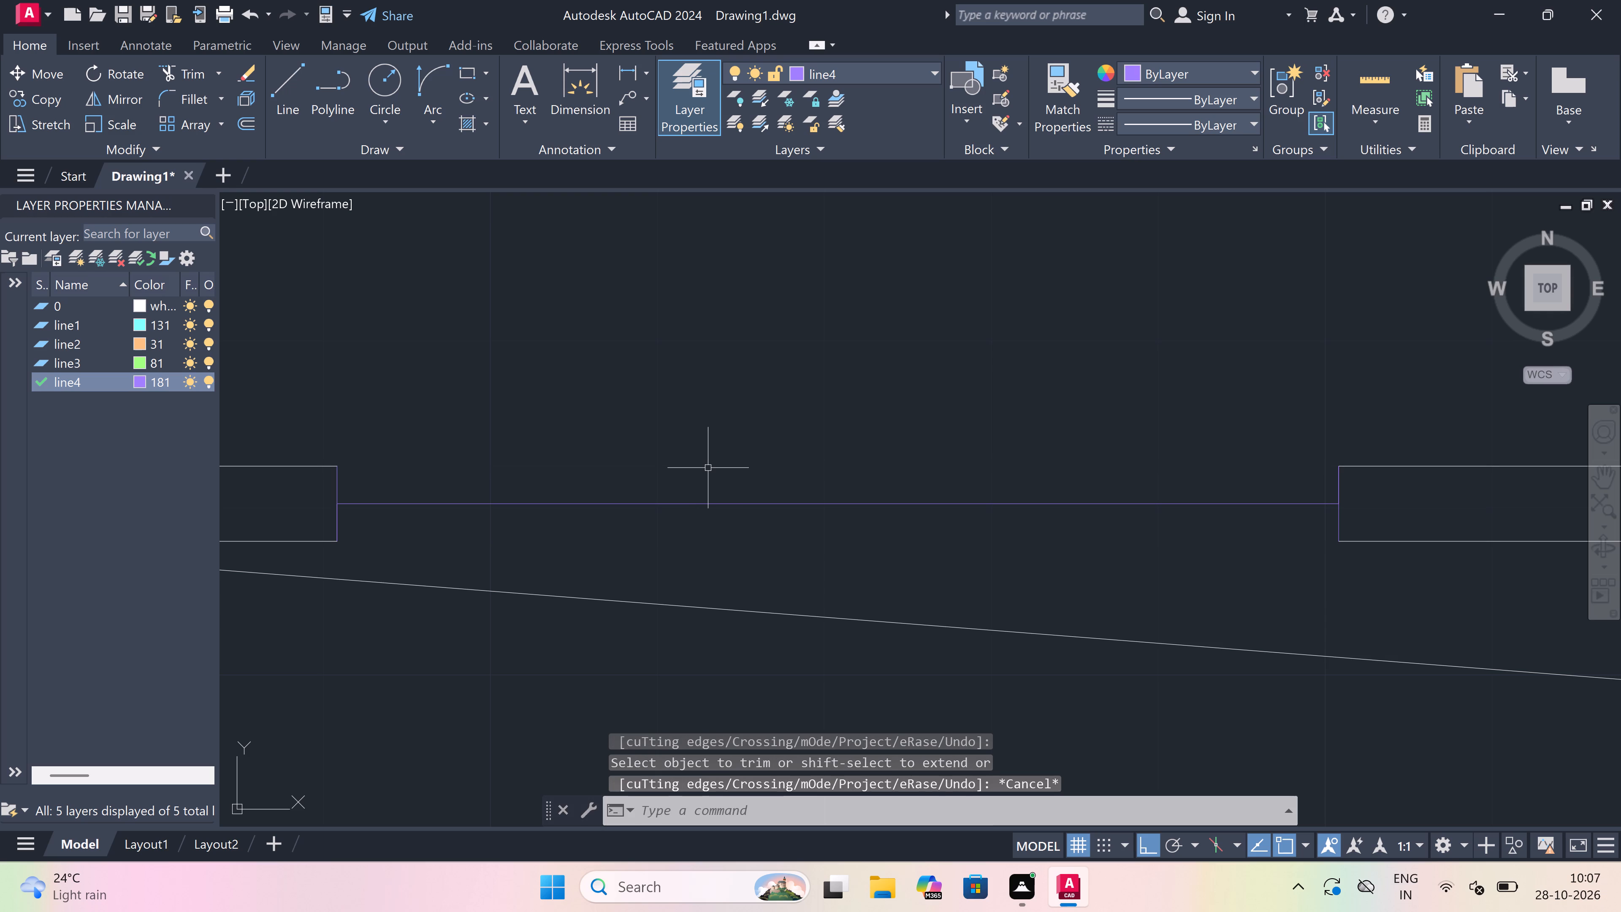
# Draw the inner and outer face lines of the southwest room's 5' south window from jamb to jamb.
pyautogui.press('l')
pyautogui.press('space')
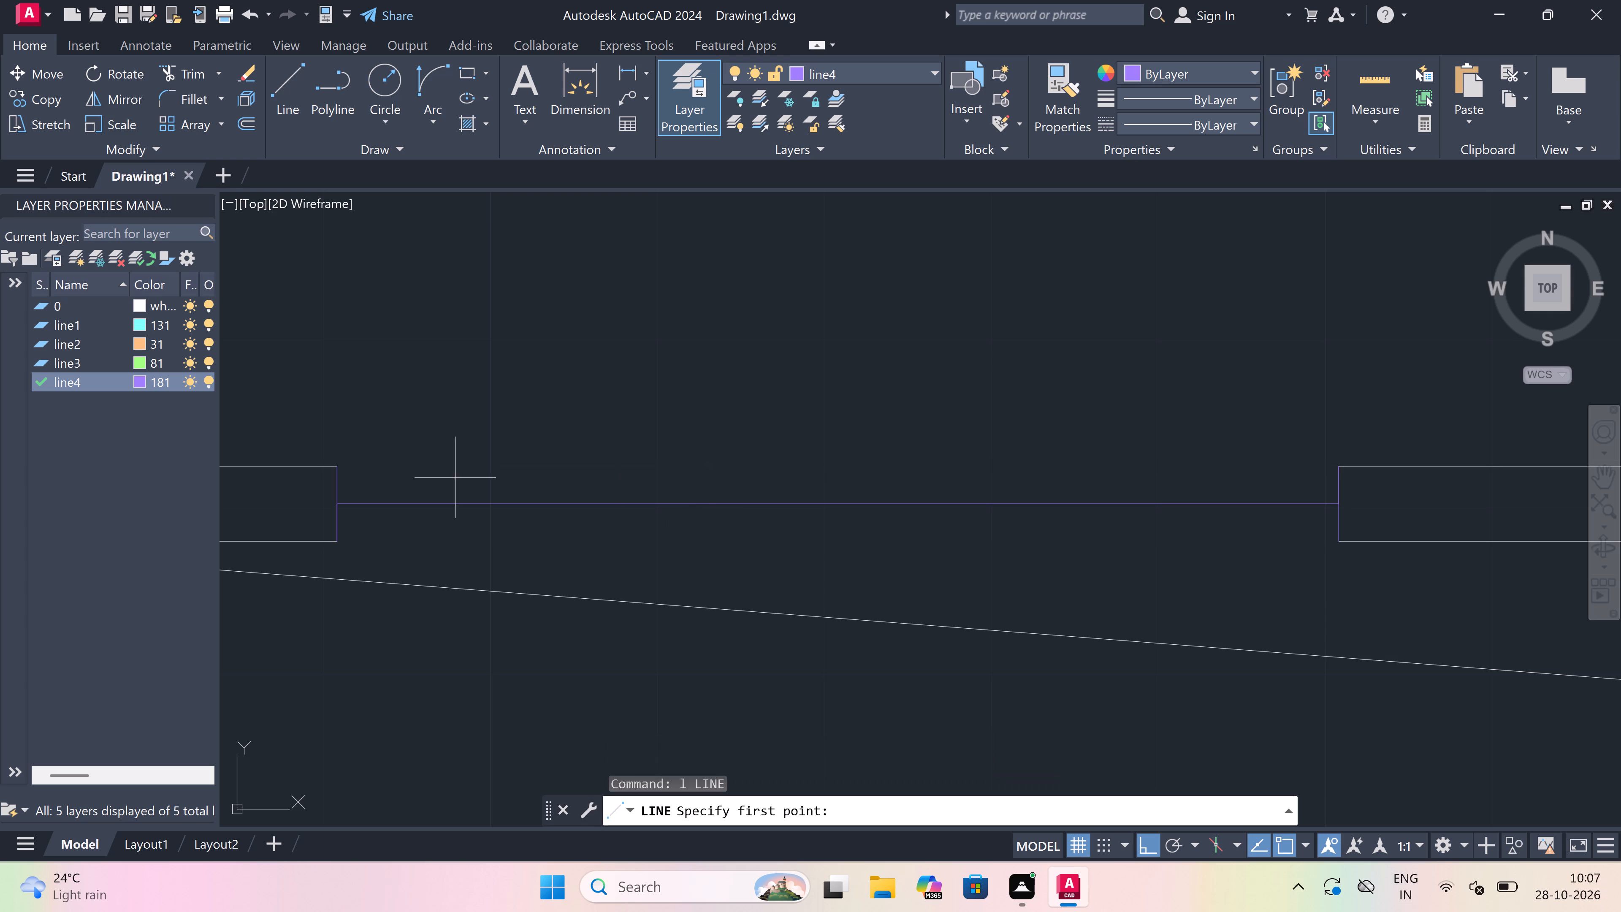
pyautogui.moveTo(344, 465); pyautogui.dragTo(380, 469)
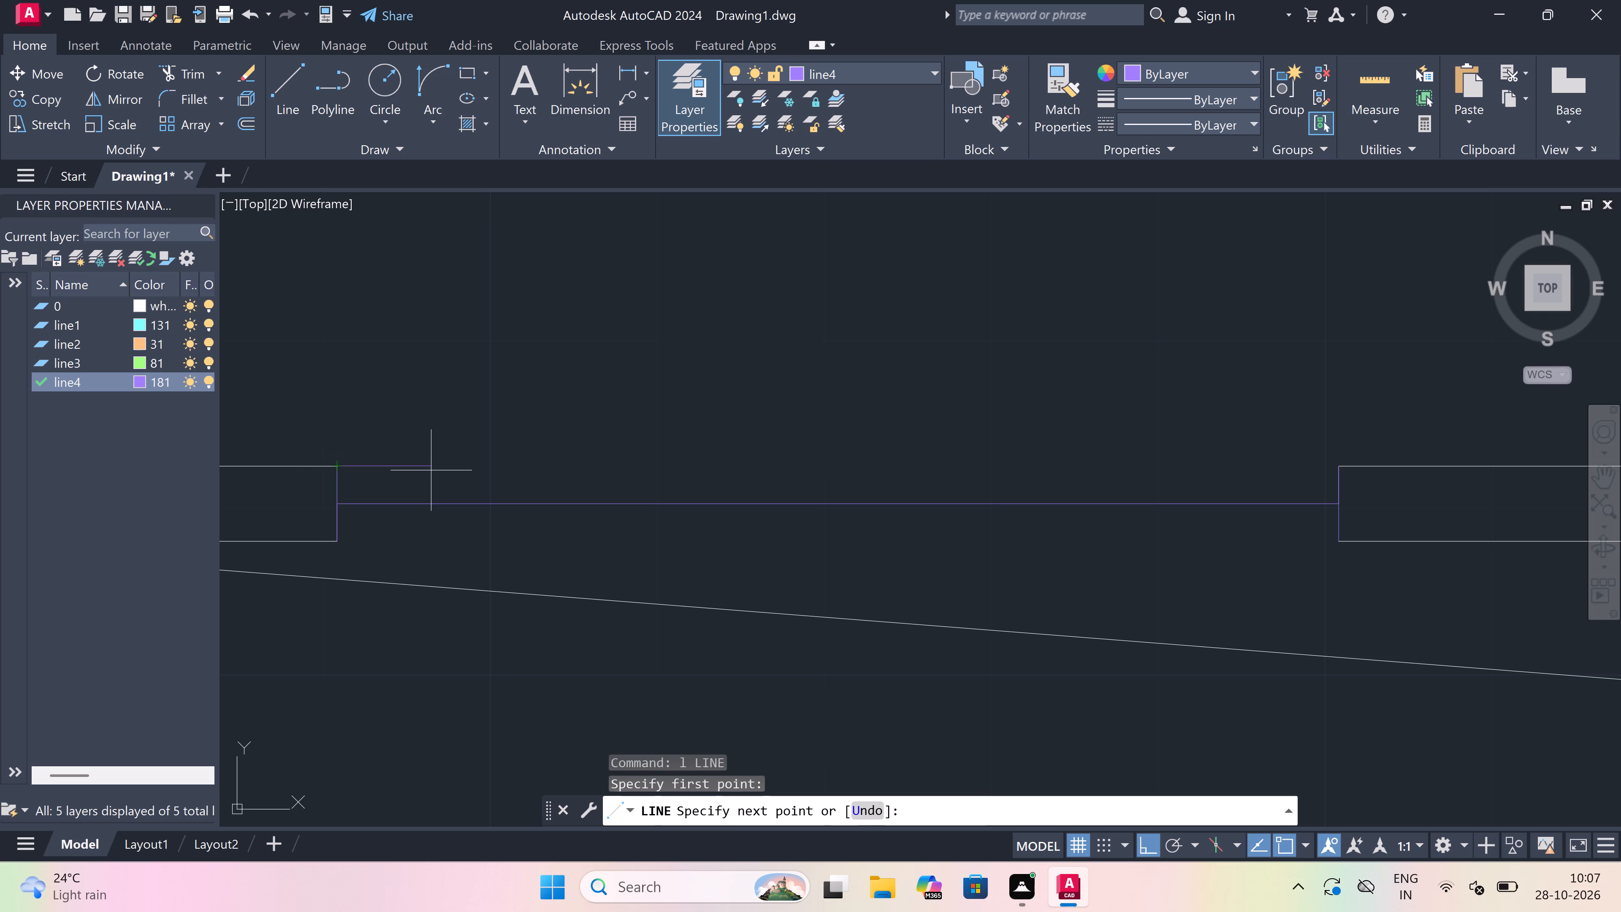
pyautogui.click(1336, 470)
pyautogui.press('Escape')
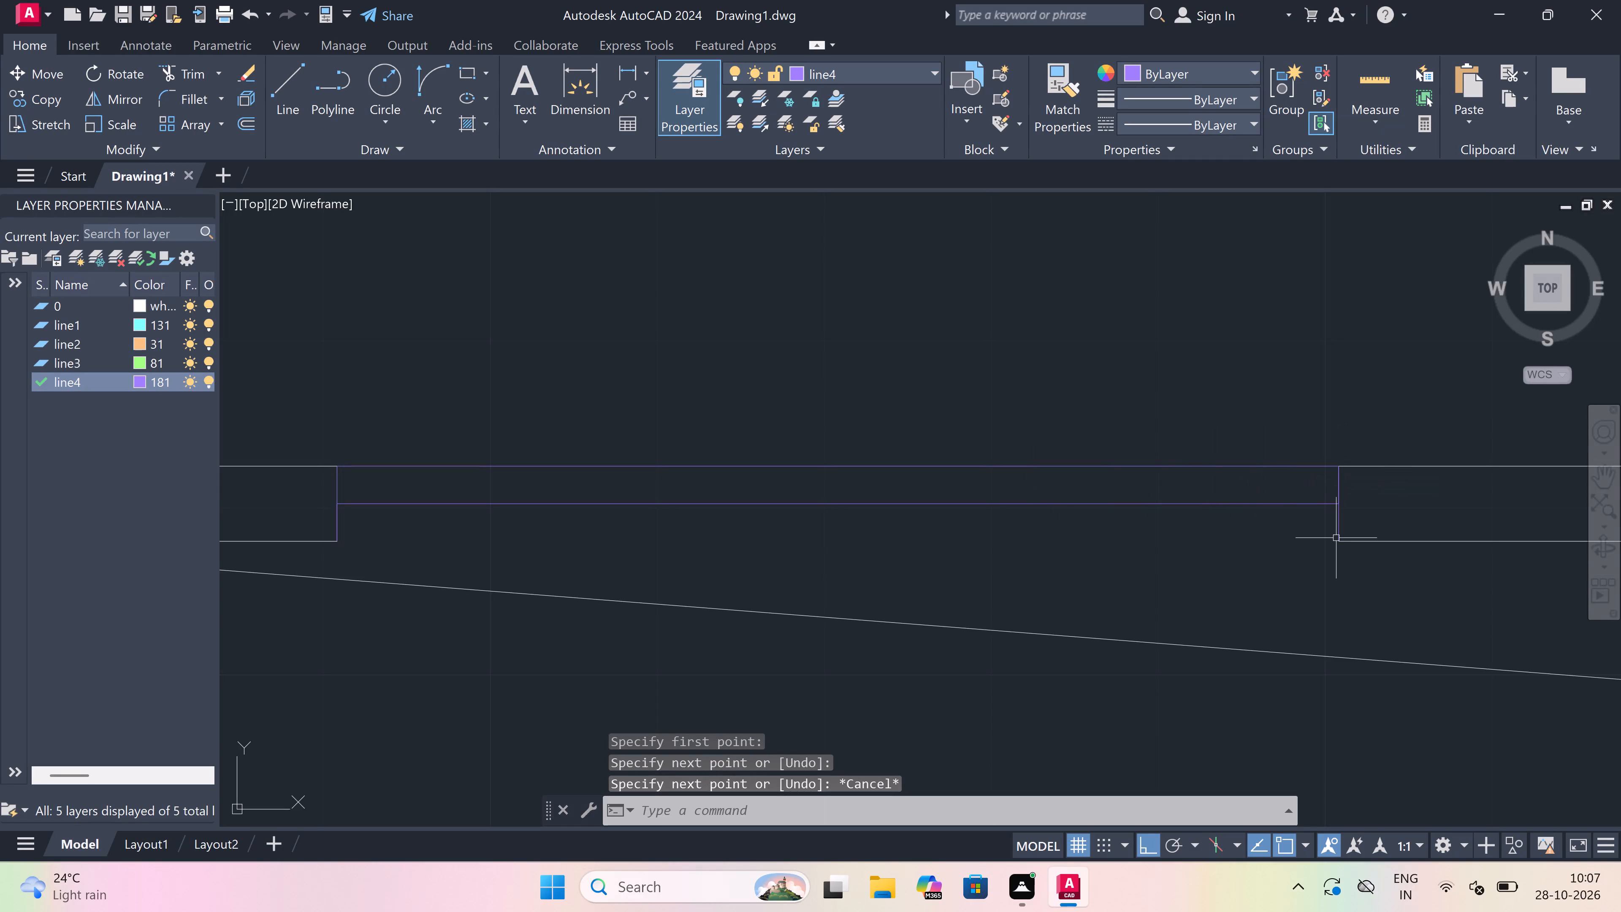
pyautogui.press('space')
pyautogui.moveTo(1337, 537); pyautogui.dragTo(1302, 537)
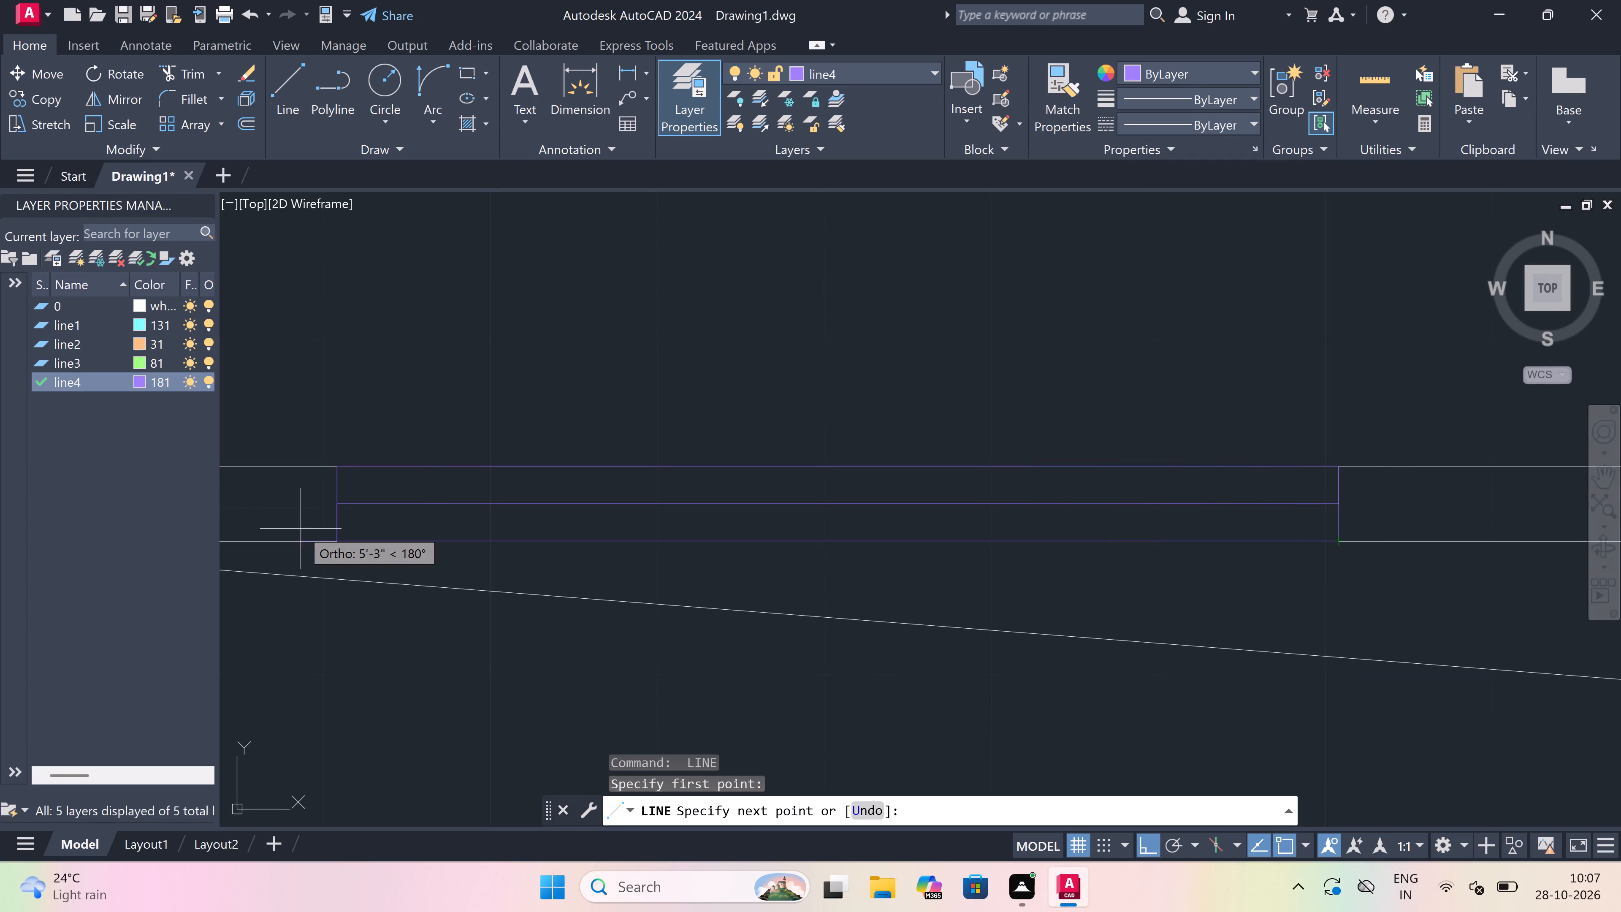
pyautogui.click(336, 547)
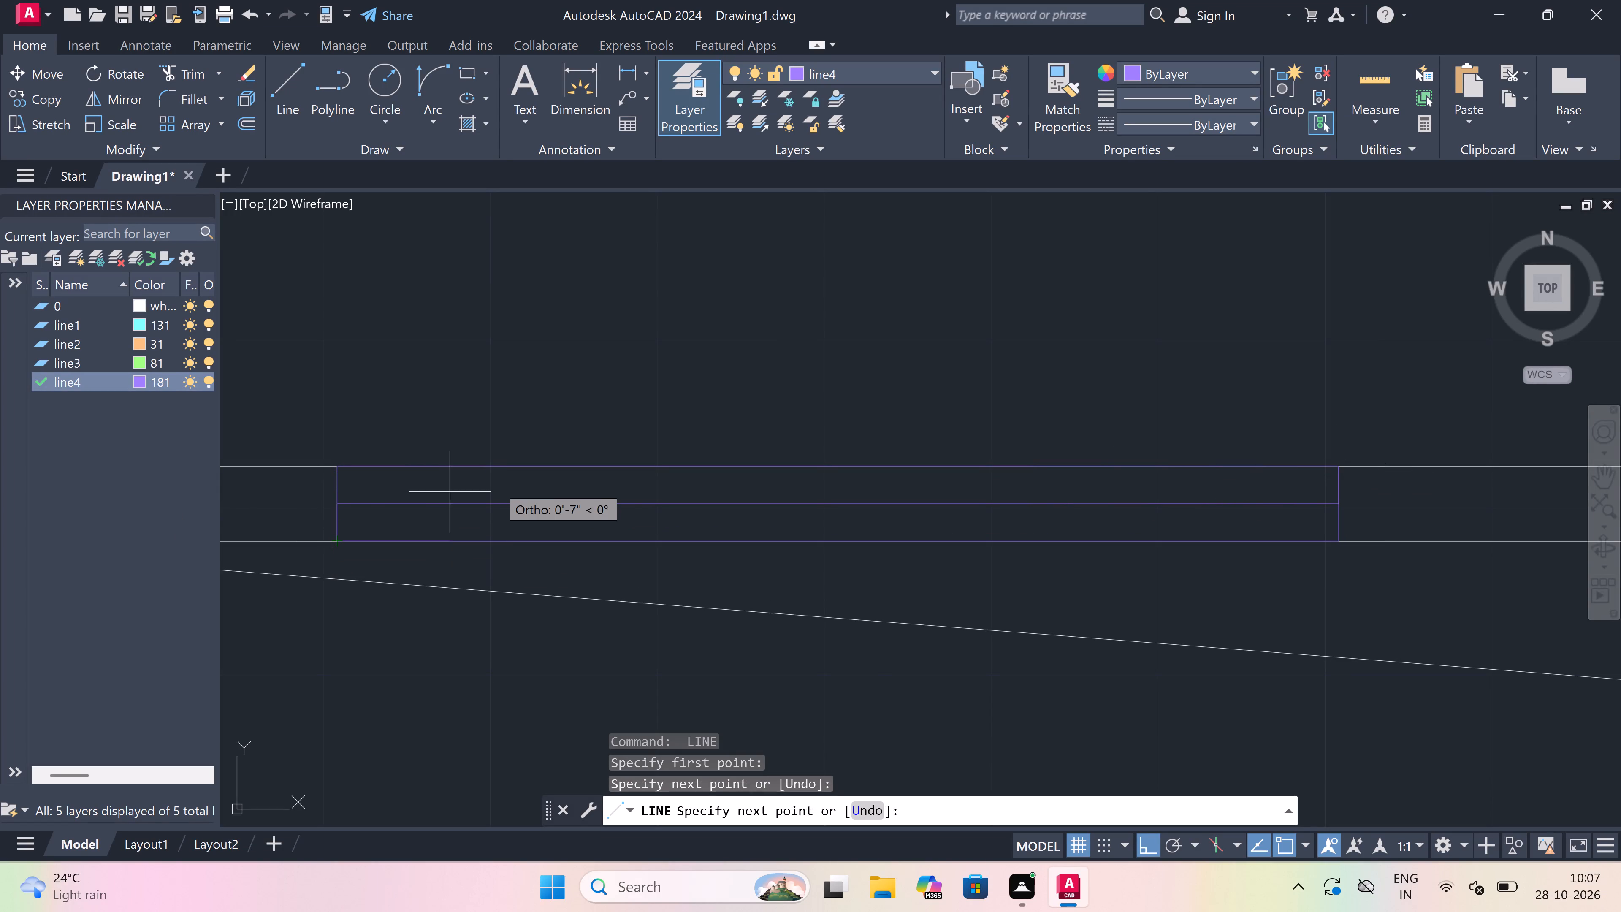
pyautogui.press('Escape')
# Draw a west jamb across the south wall of the small room beside the southwest room, and a 2' centre line eastward from its midpoint.
pyautogui.scroll(-6, 502, 483)
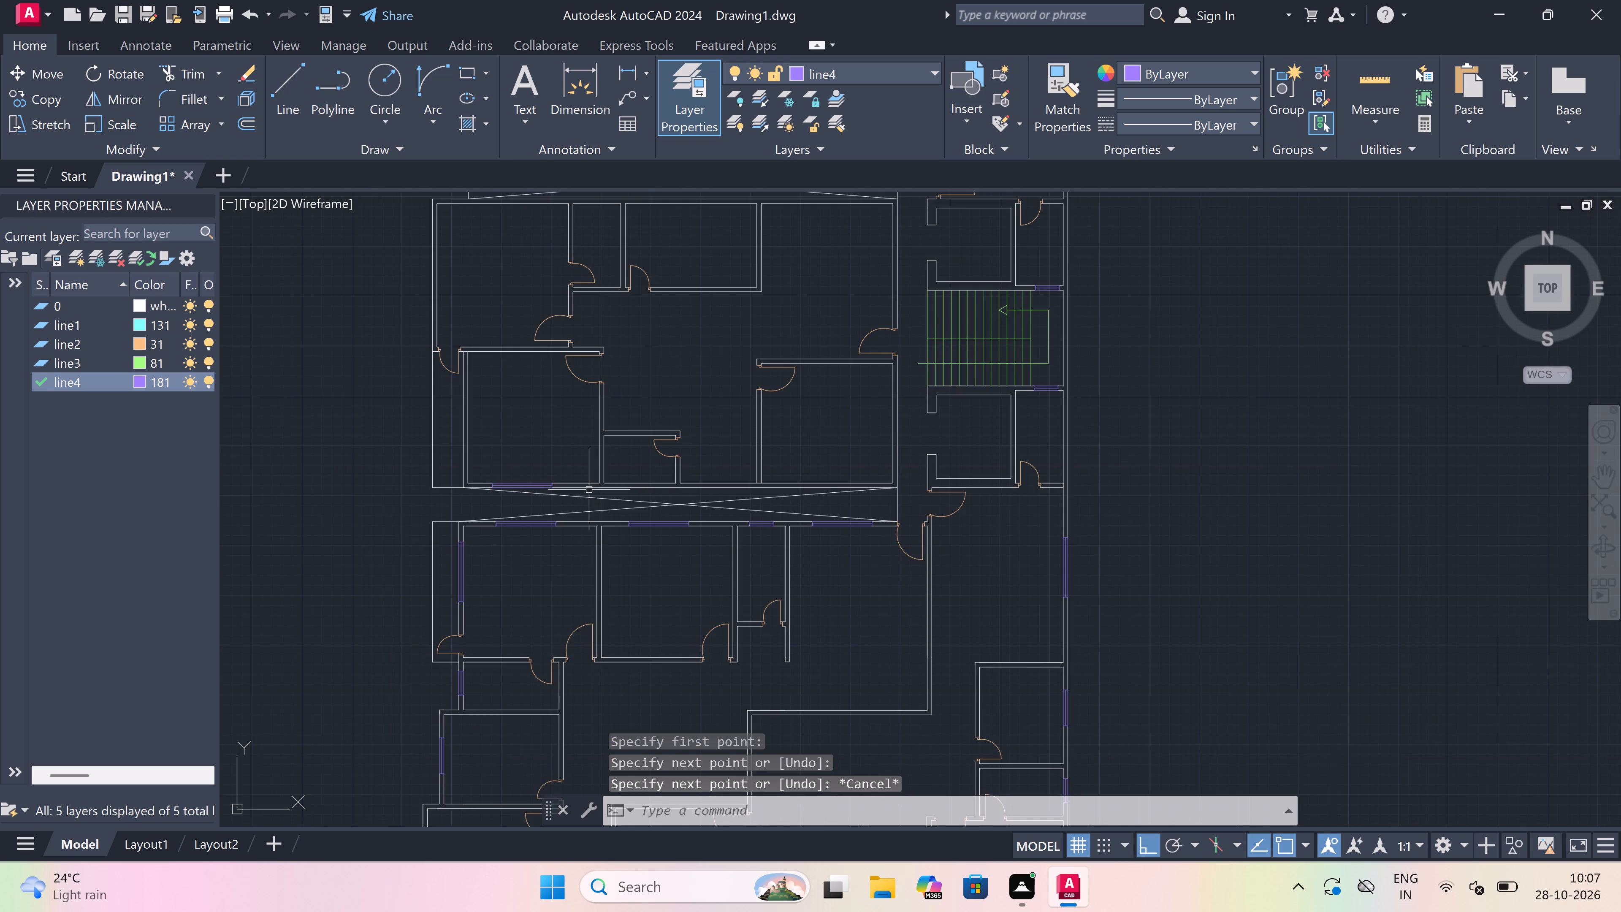
pyautogui.scroll(1, 598, 486)
pyautogui.scroll(2, 634, 479)
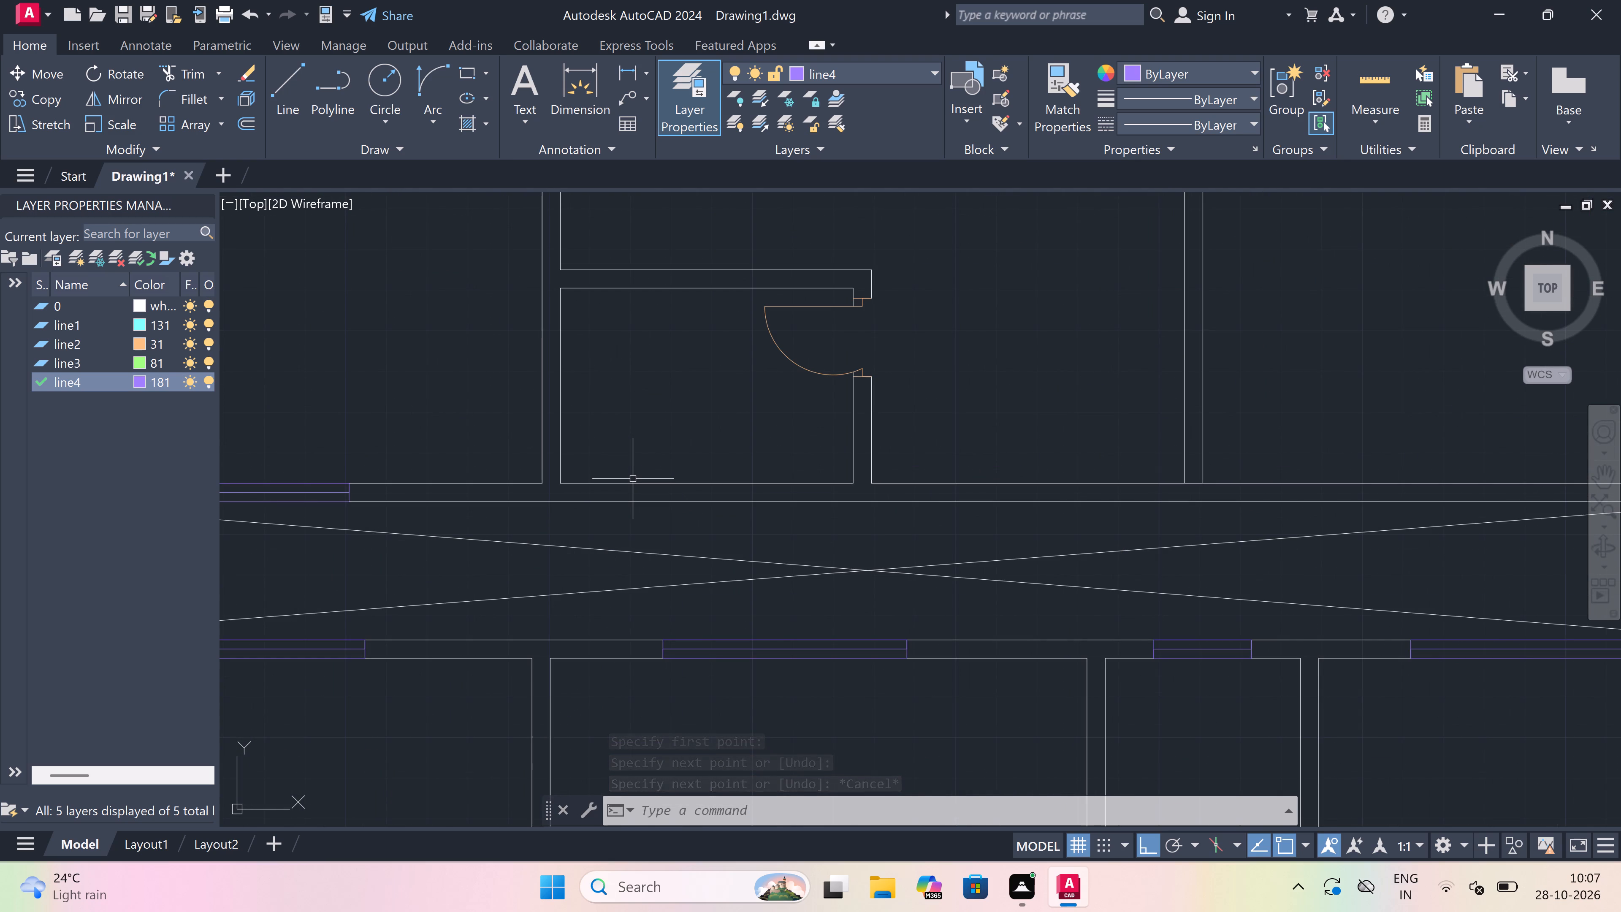
pyautogui.press('space')
pyautogui.scroll(2, 630, 472)
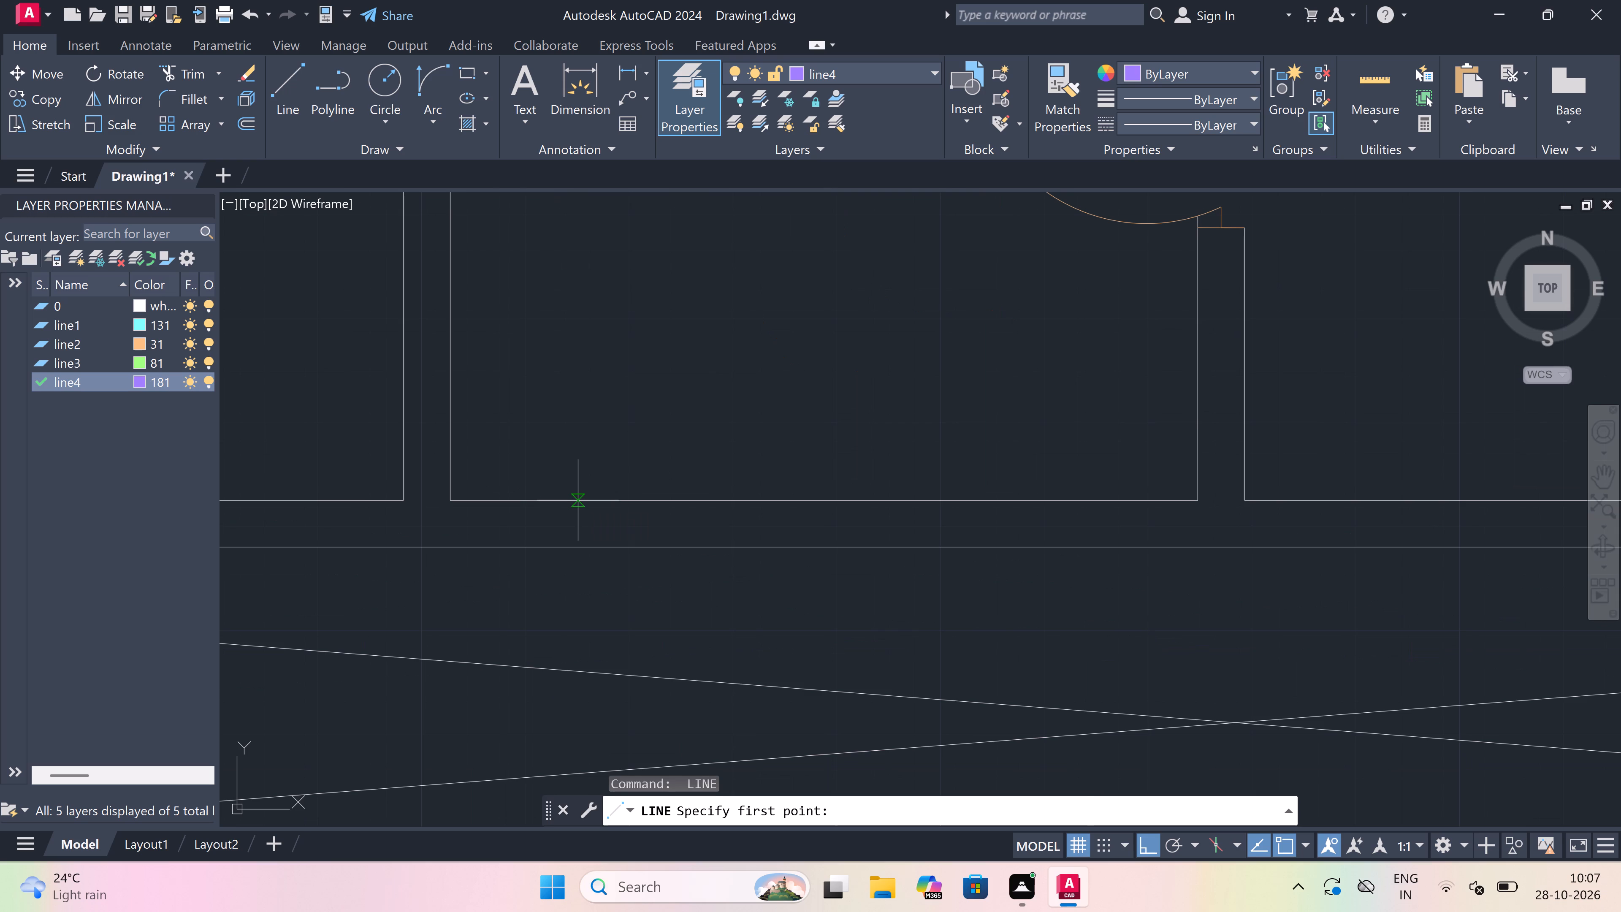
pyautogui.click(578, 499)
pyautogui.click(584, 548)
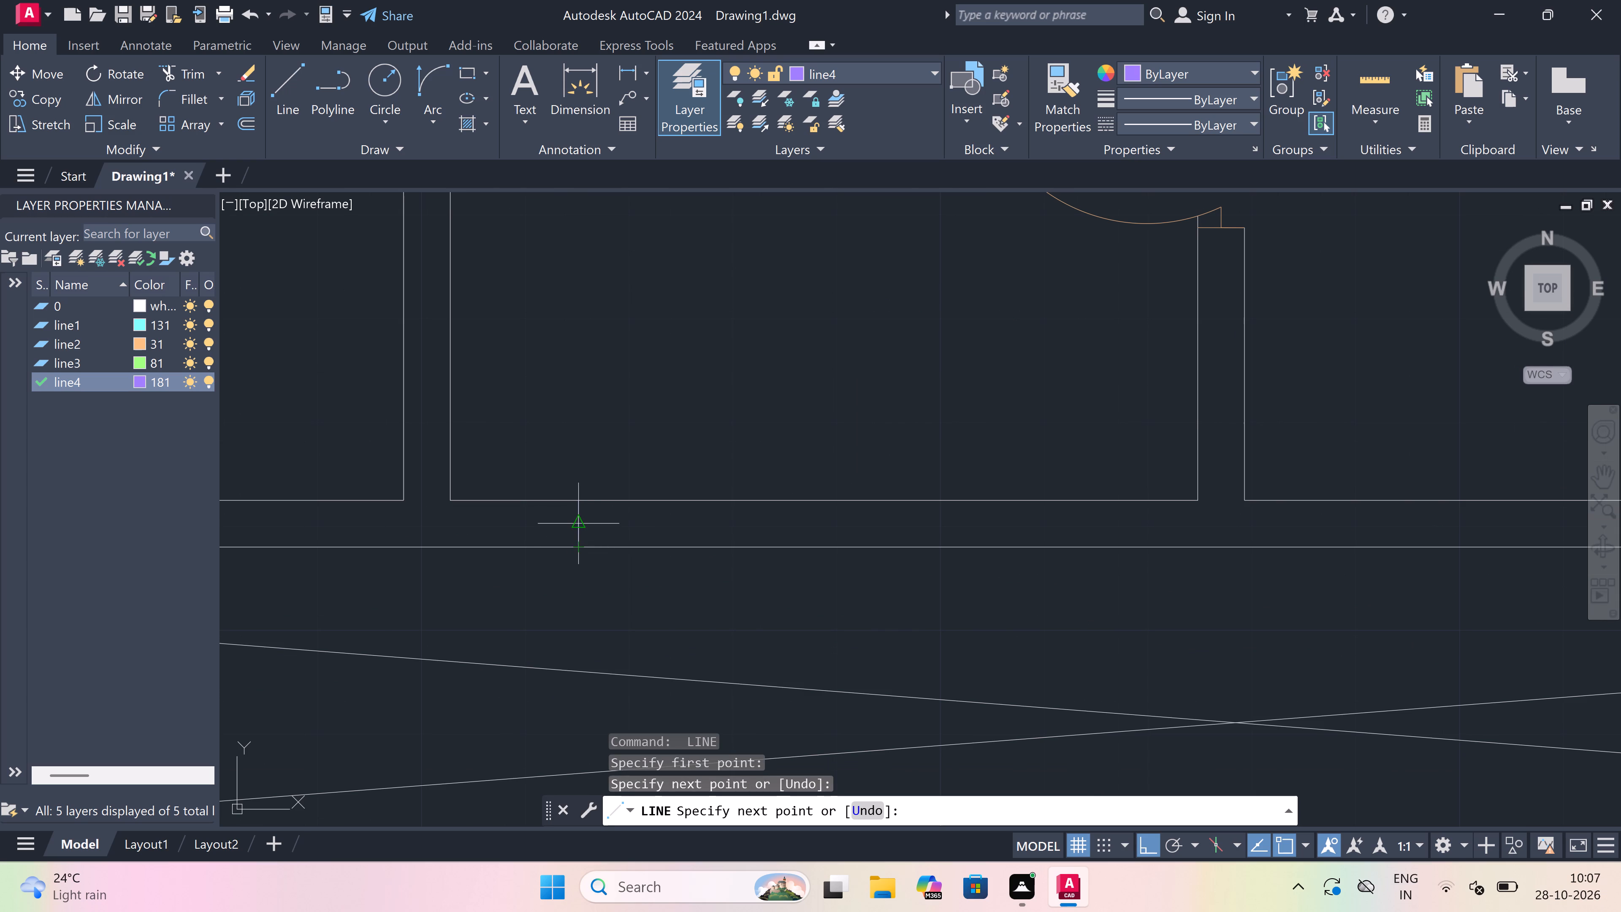
pyautogui.click(582, 522)
pyautogui.scroll(1, 683, 539)
pyautogui.press('2')
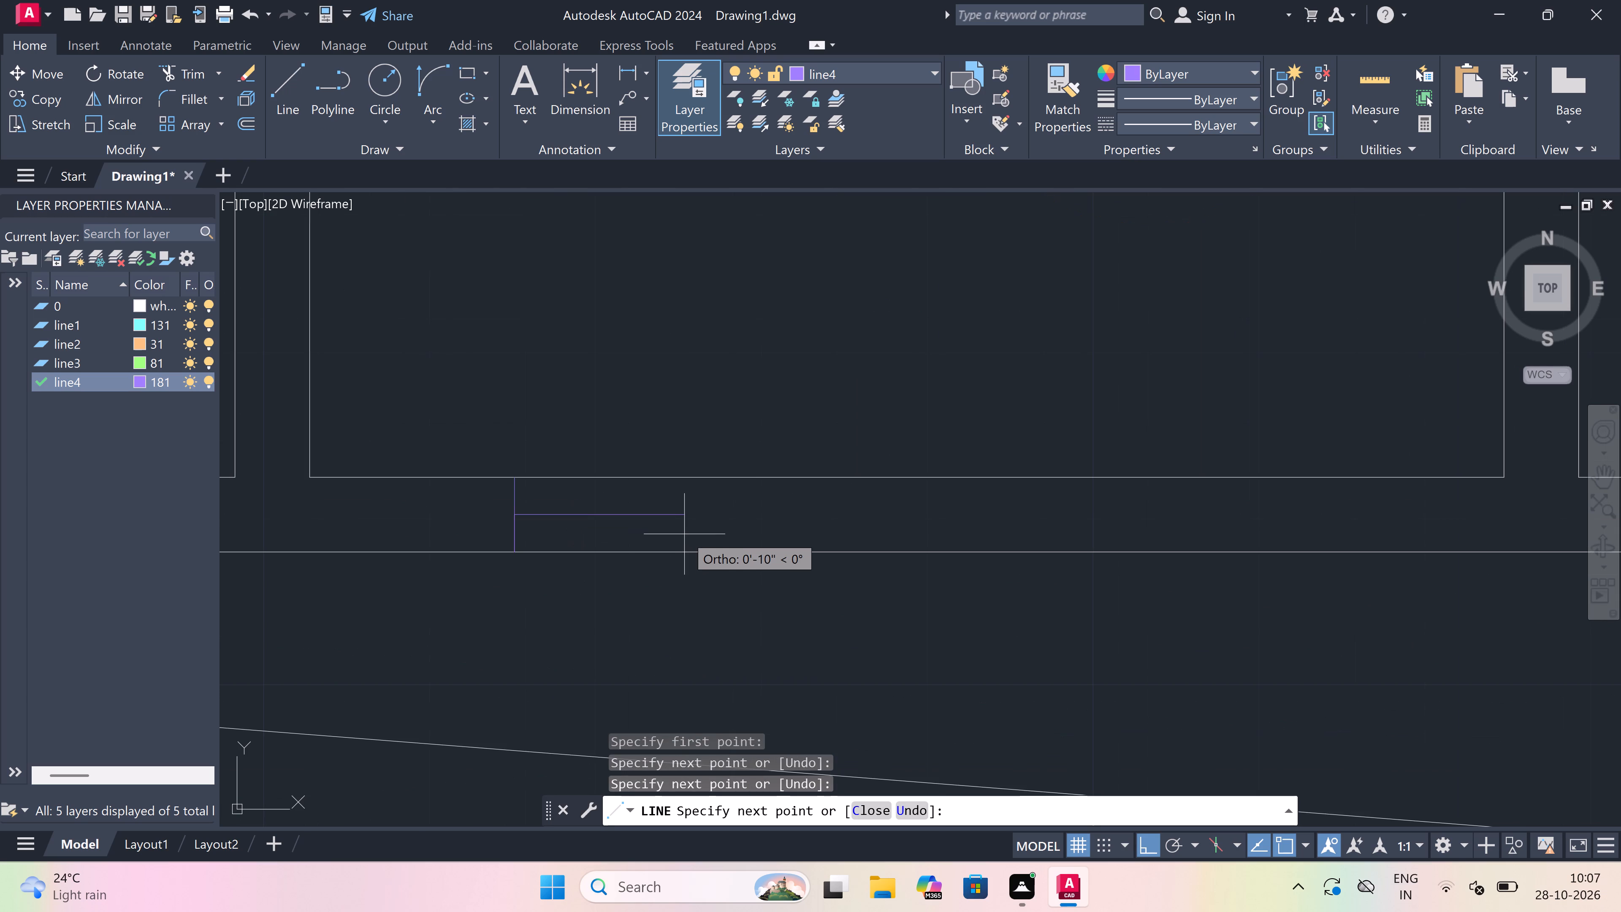
pyautogui.press("'")
pyautogui.press('space')
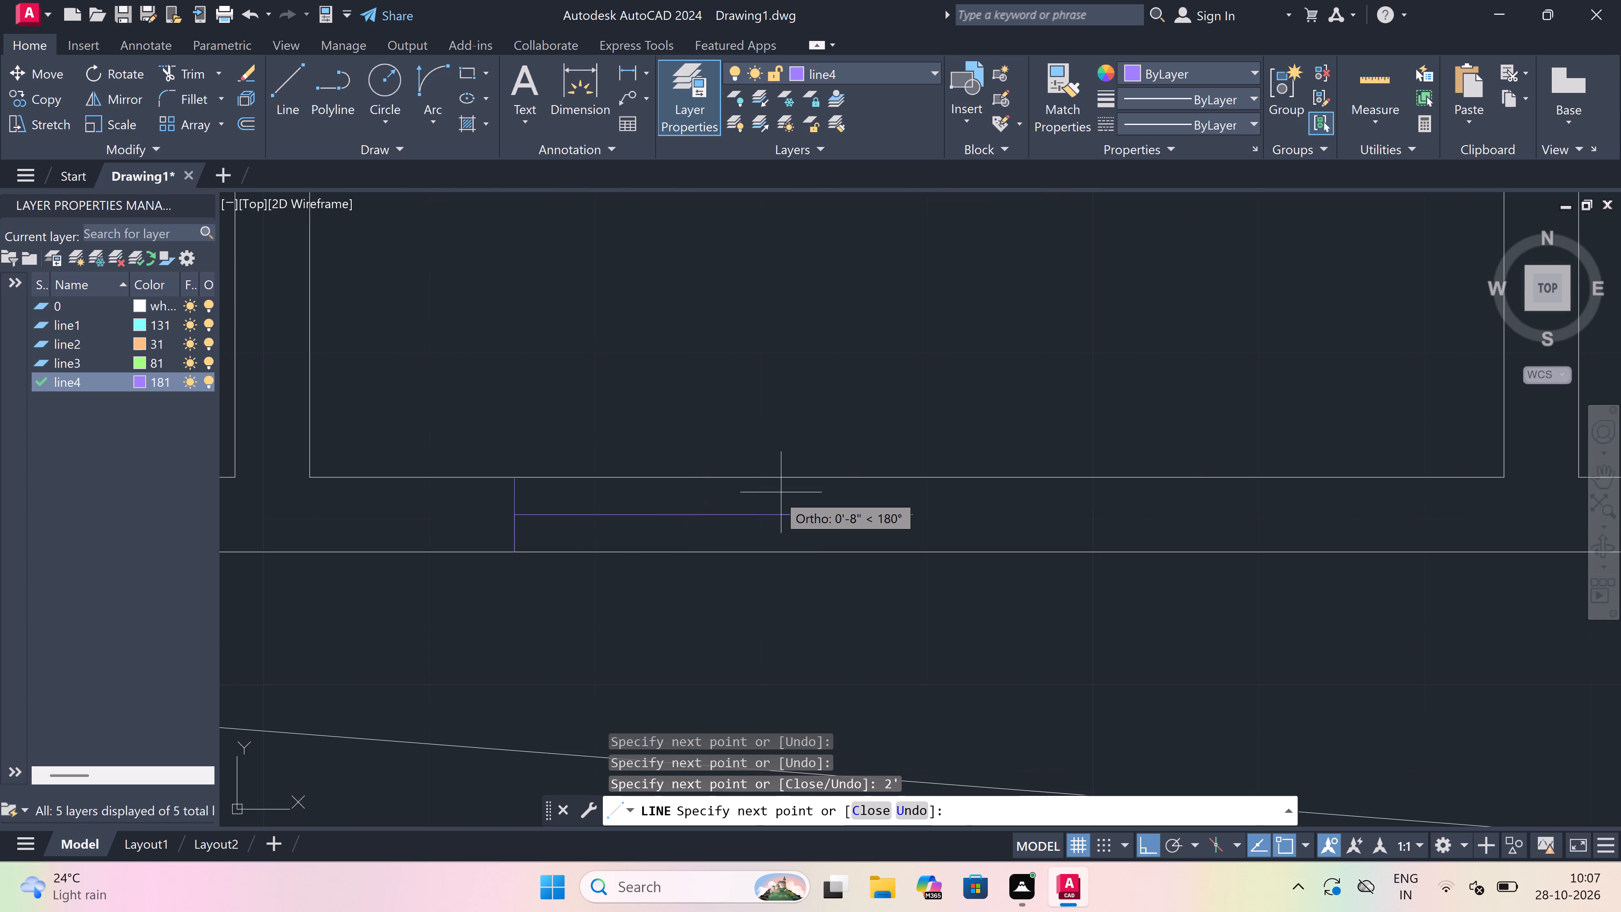
# Draw the east jamb across the small room's south wall at the end of its 2' window centre line.
pyautogui.click(903, 475)
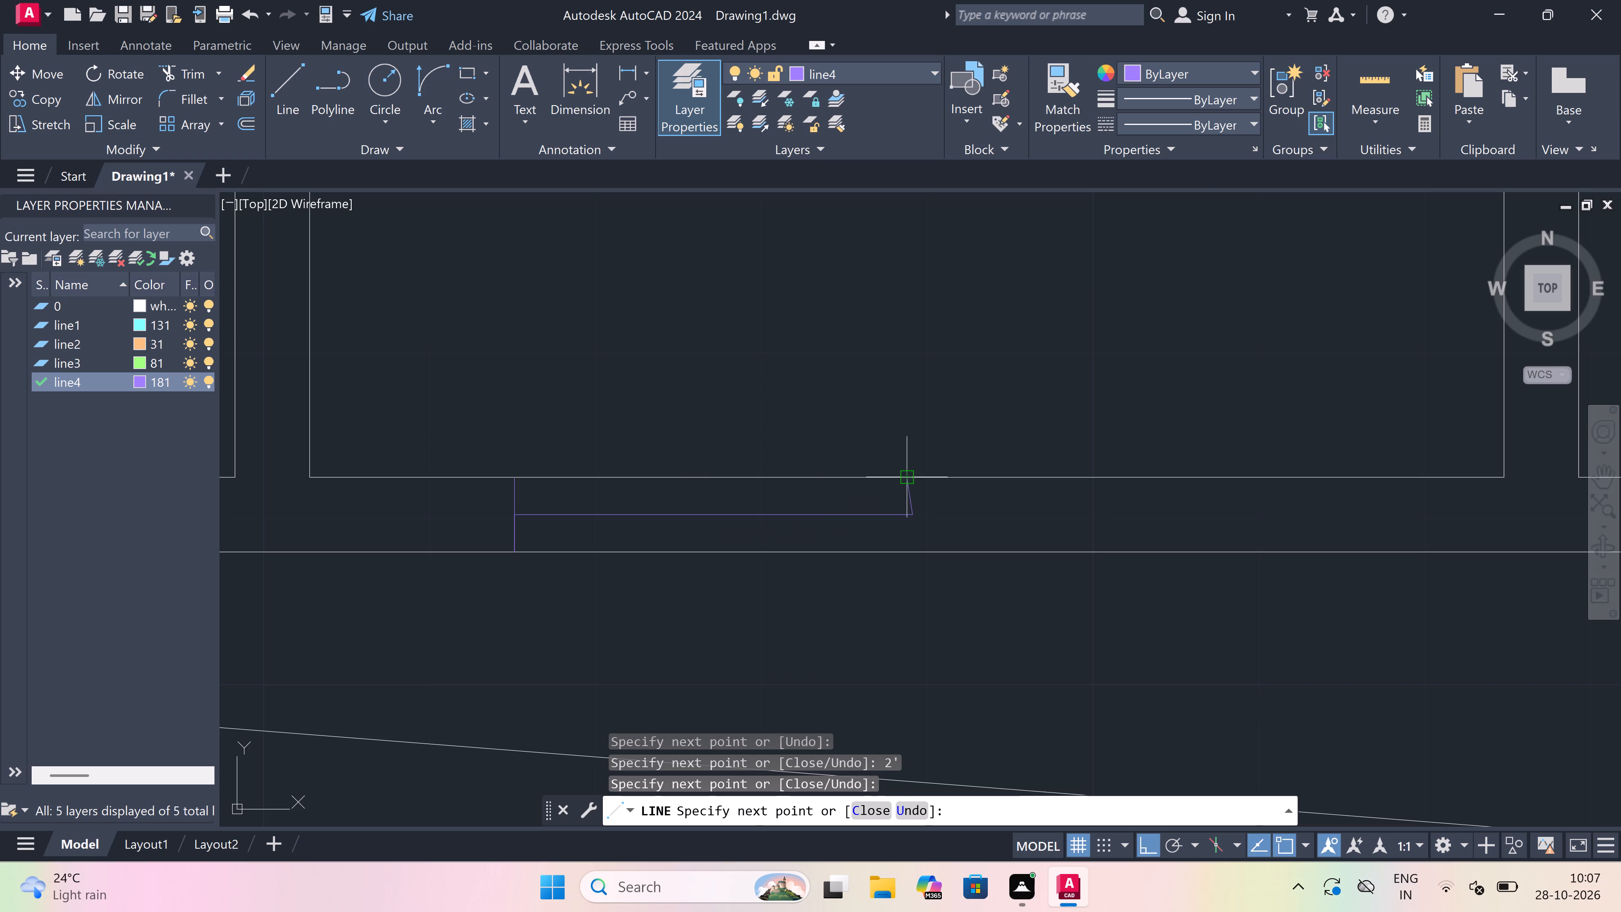
pyautogui.scroll(3, 904, 476)
pyautogui.hotkey('ctrl', 'z')
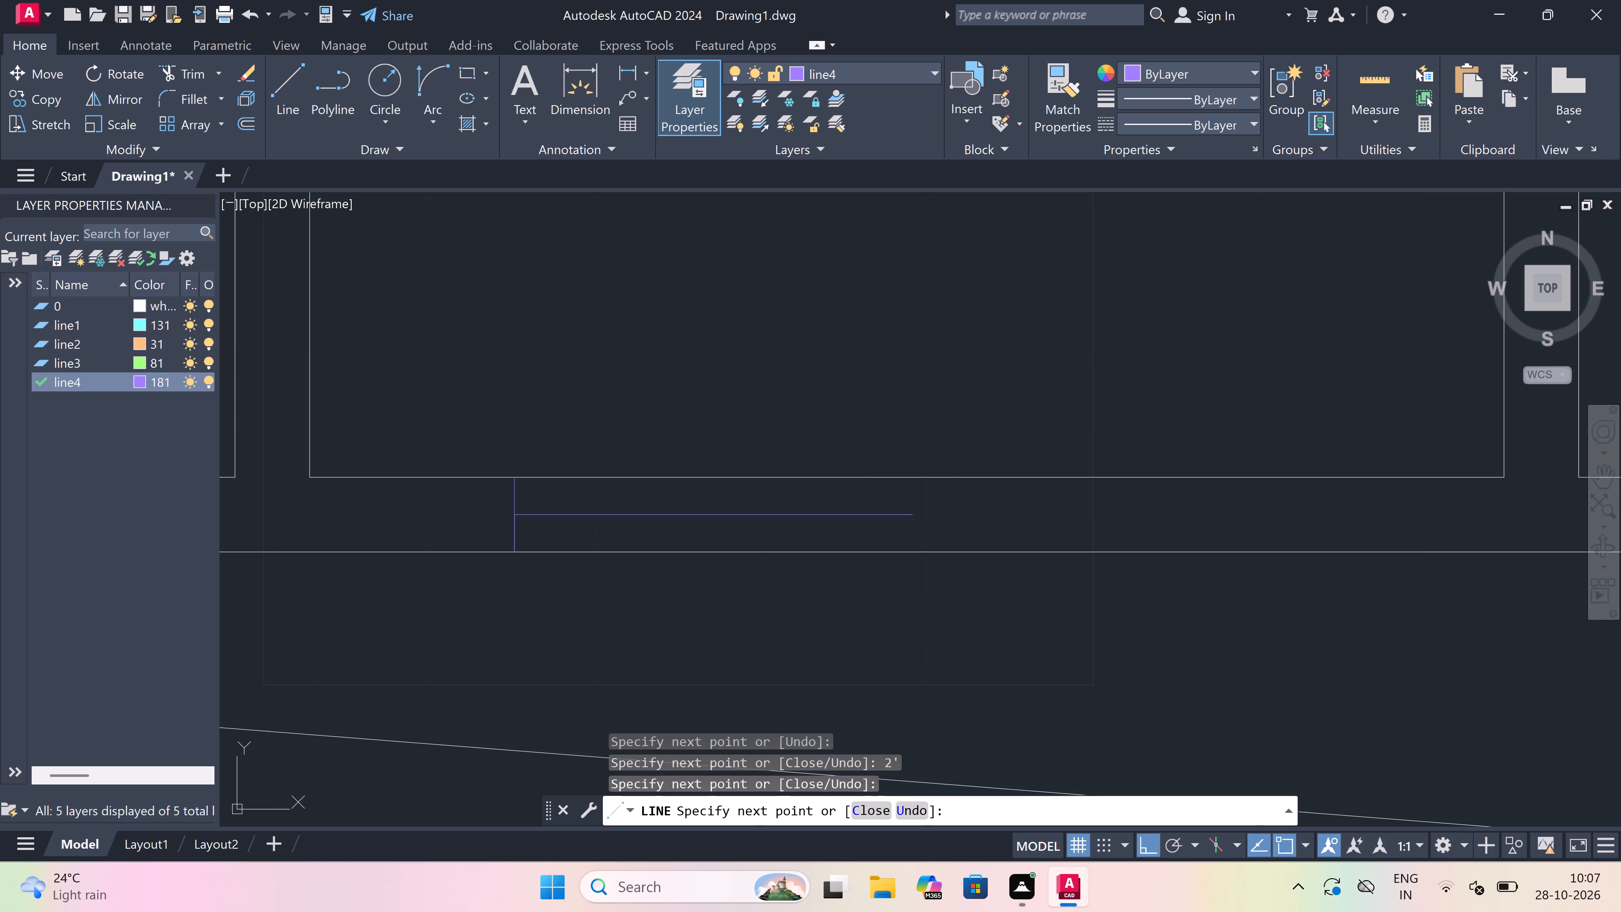
pyautogui.scroll(3, 909, 475)
pyautogui.click(911, 479)
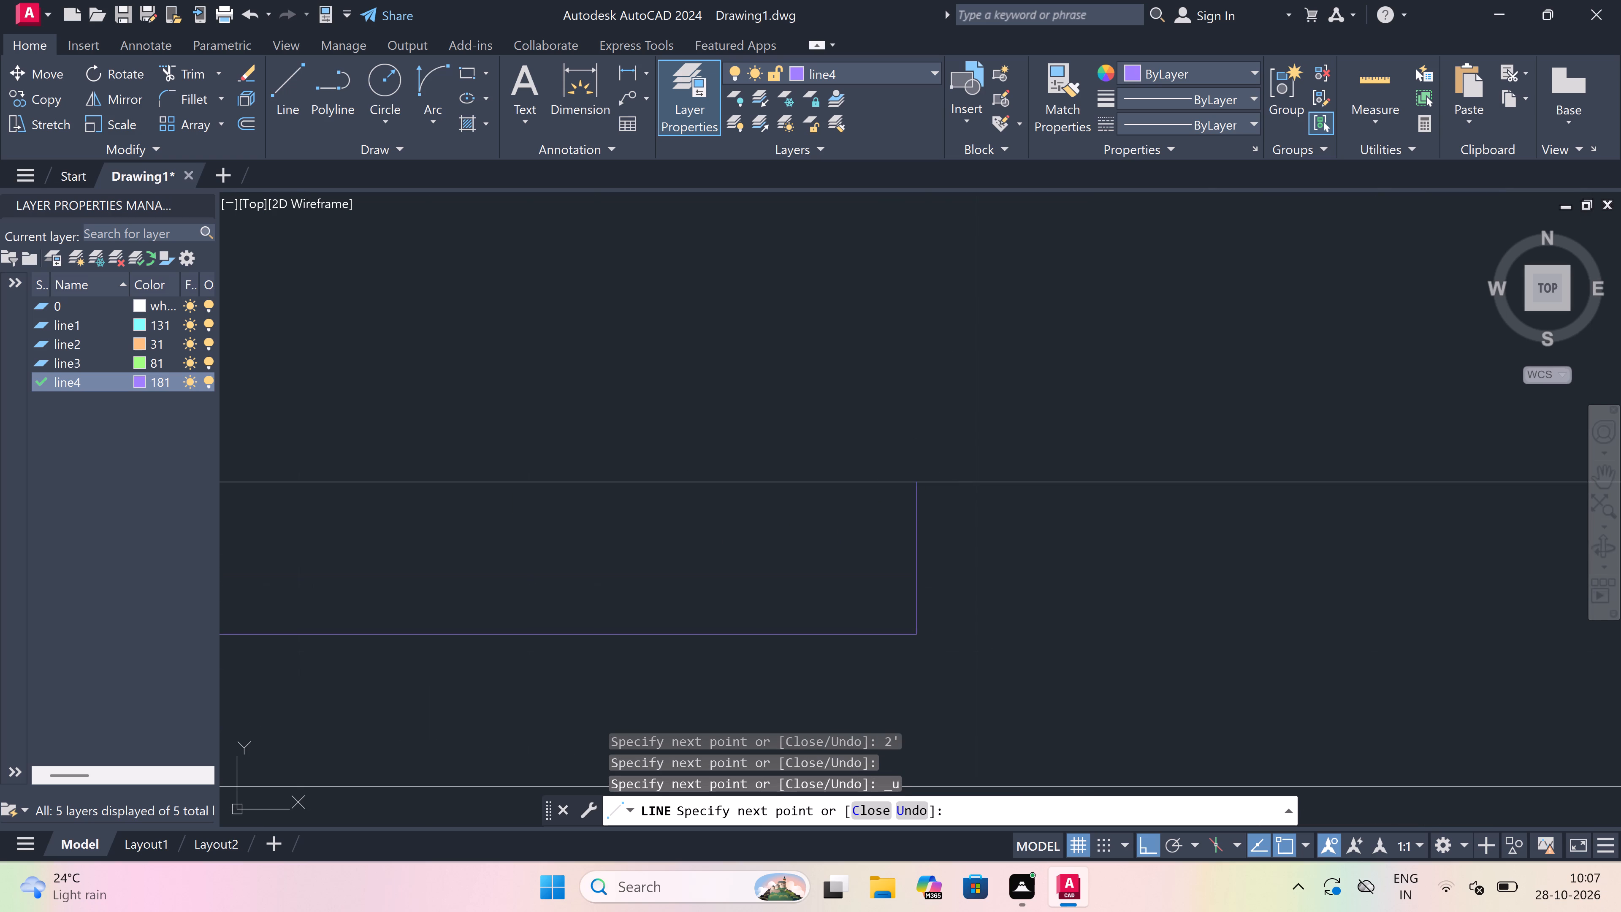
pyautogui.scroll(-3, 911, 479)
pyautogui.scroll(1, 913, 521)
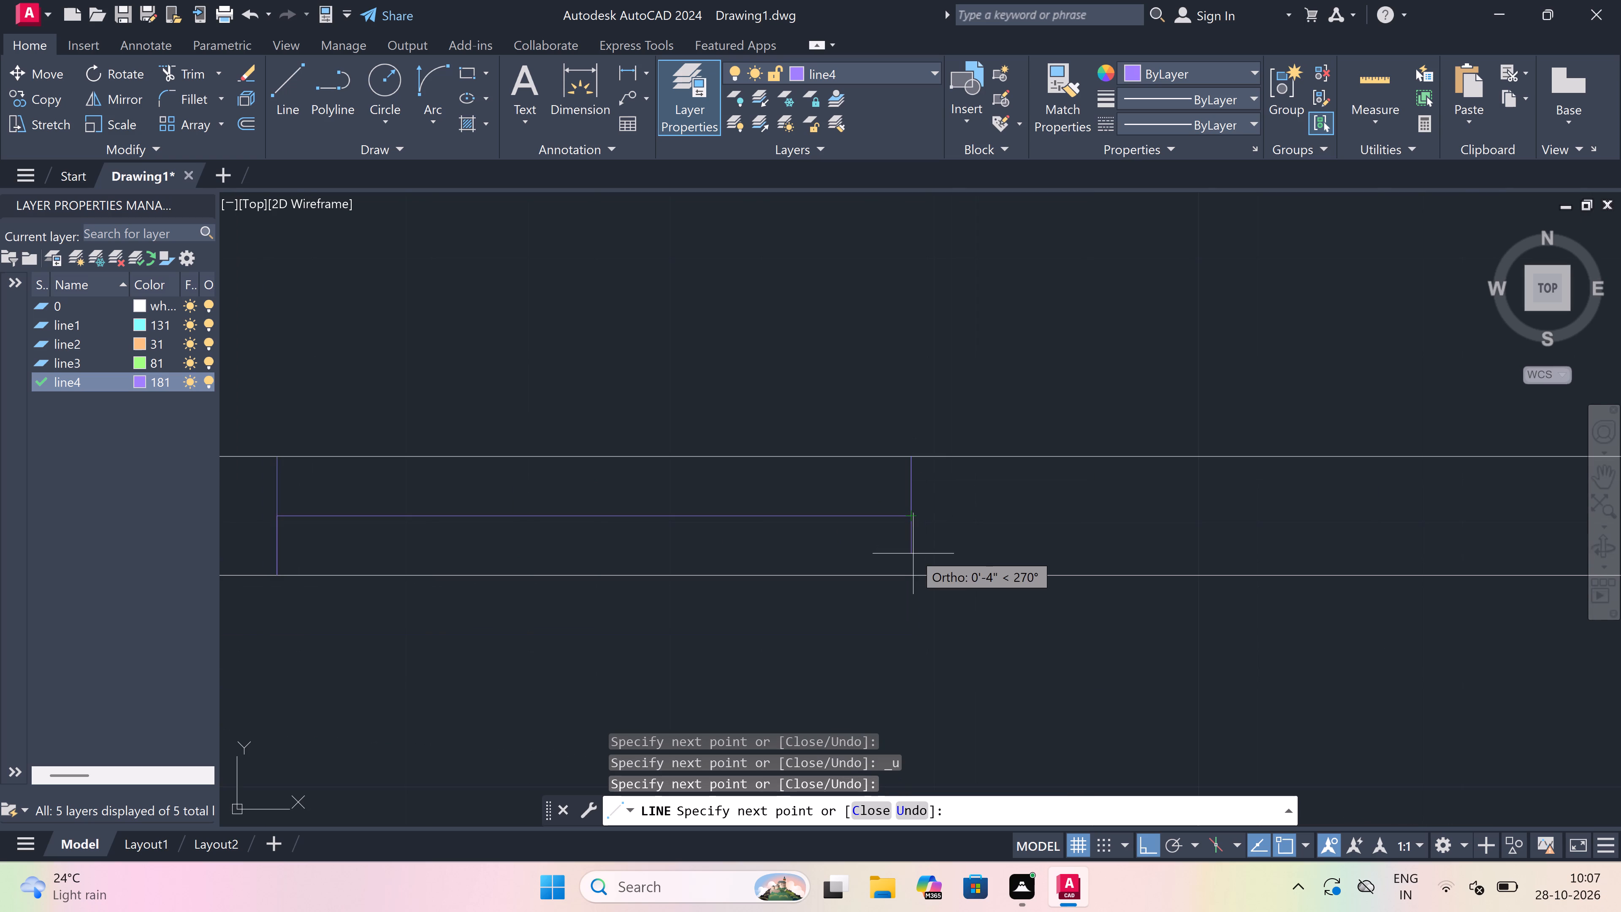
pyautogui.click(911, 578)
pyautogui.press('Escape')
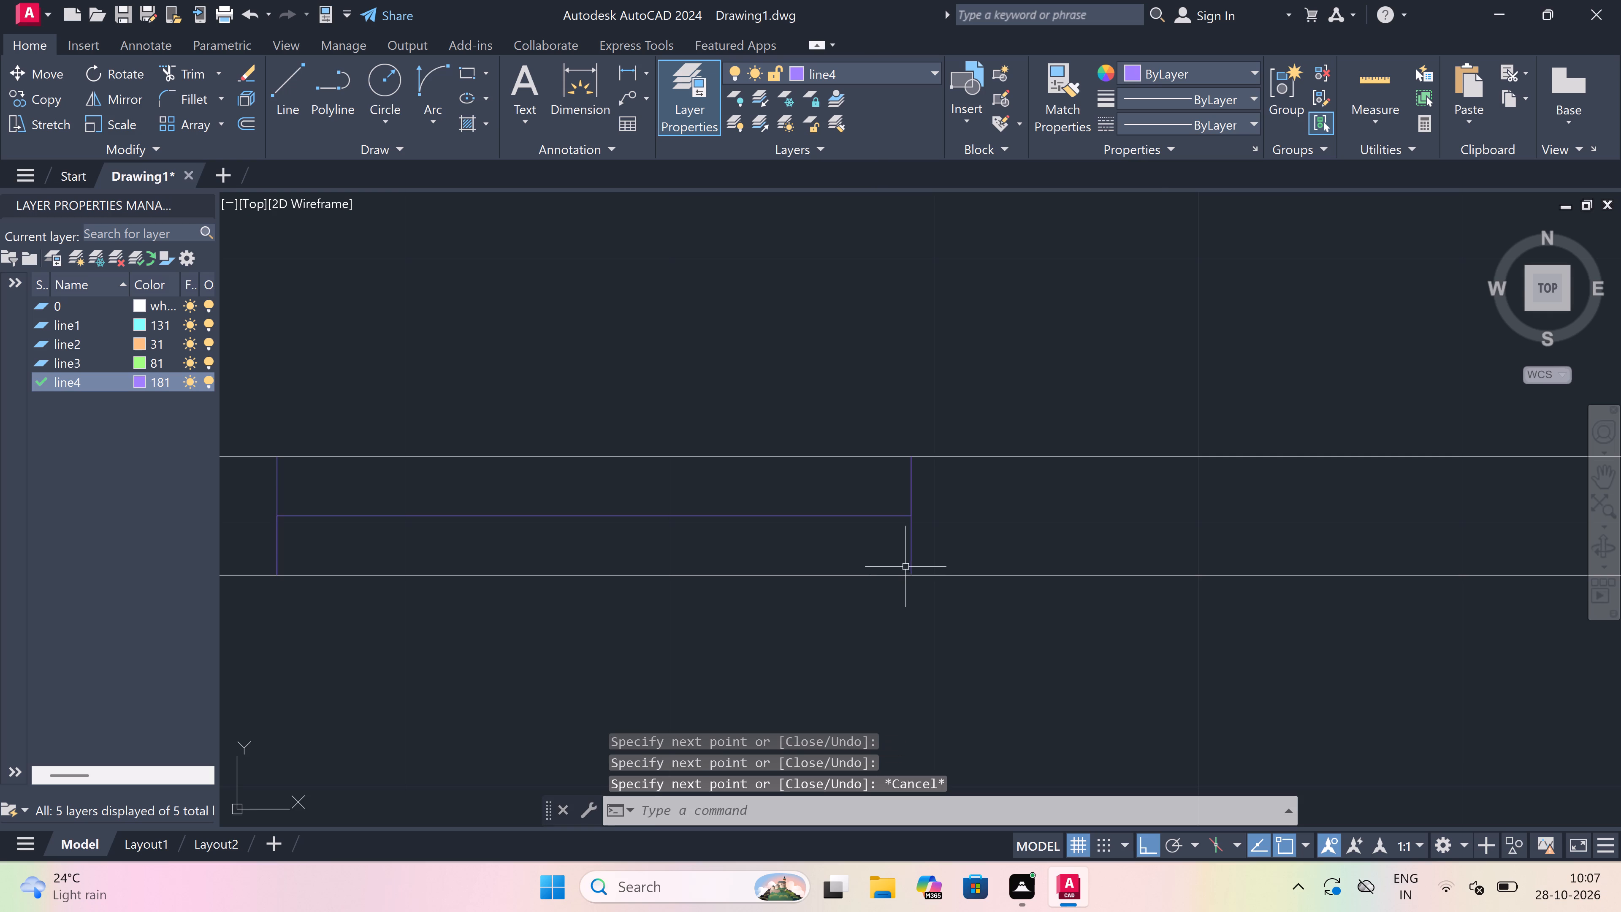
# Trim the outer and inner south wall lines between the jambs of the small room's 2' window.
pyautogui.scroll(-3, 901, 557)
pyautogui.scroll(2, 775, 516)
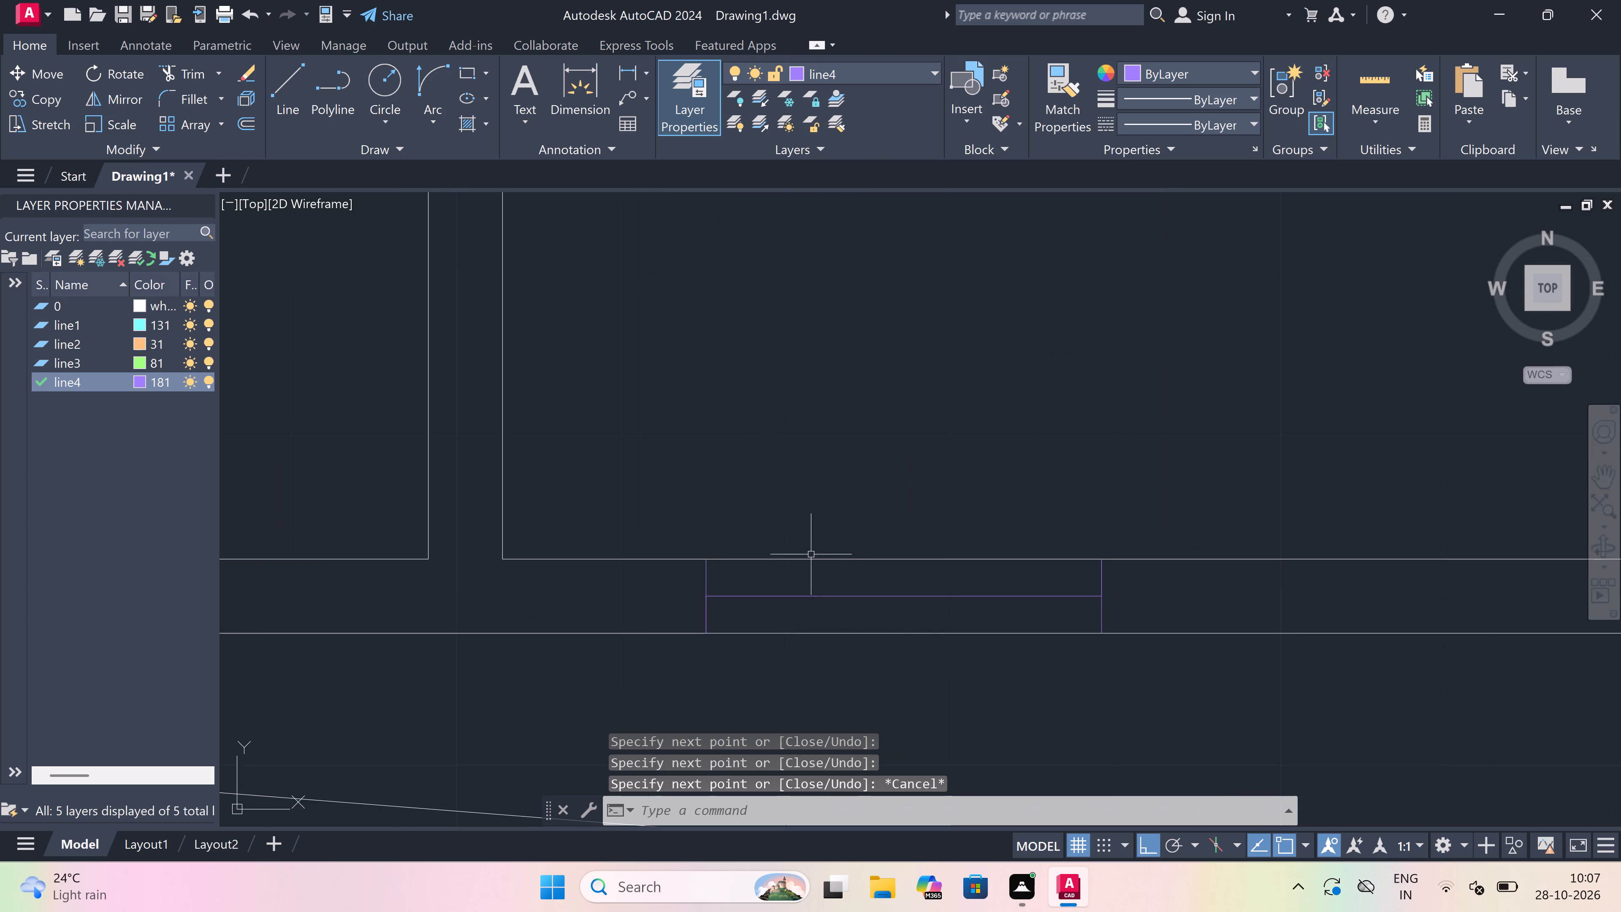
pyautogui.write('tr')
pyautogui.press('space')
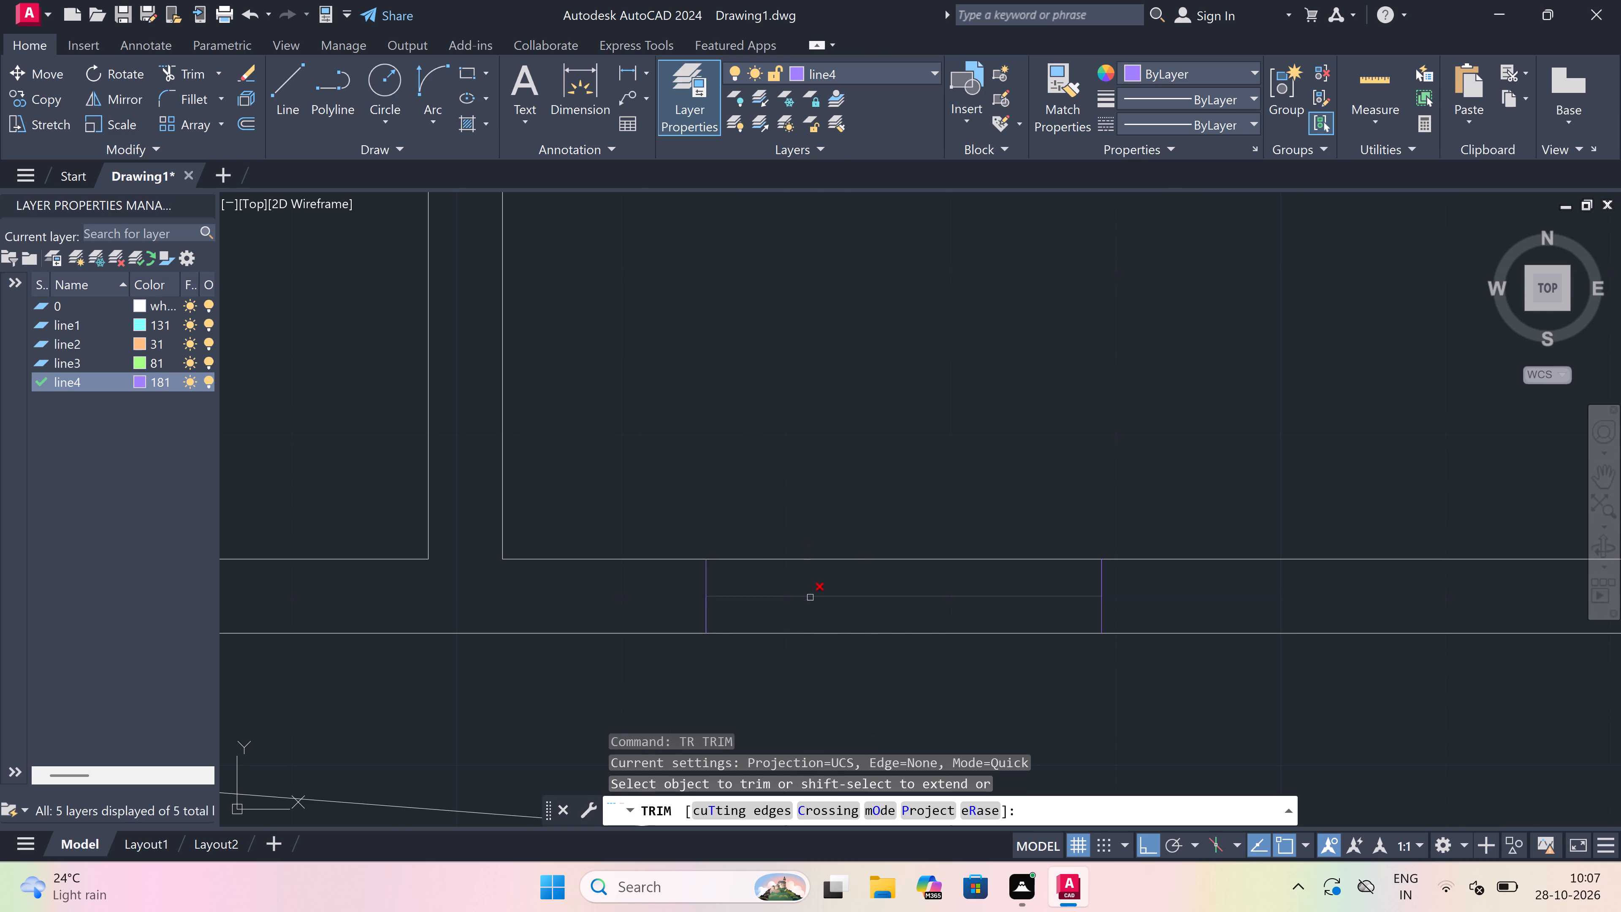
pyautogui.click(802, 635)
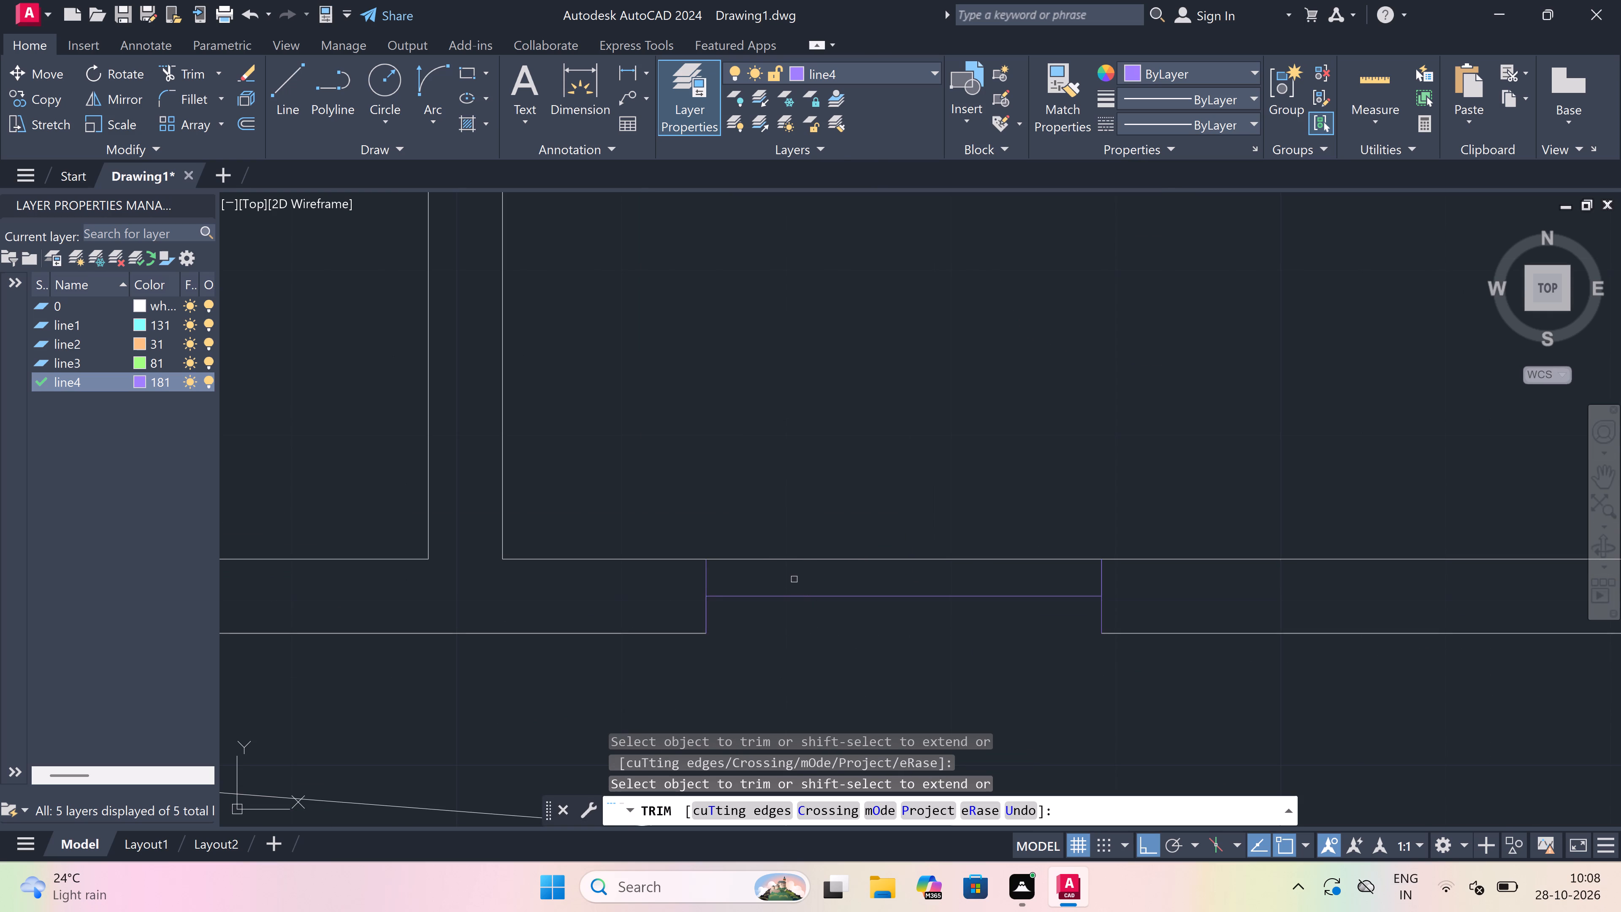
pyautogui.click(794, 556)
pyautogui.press('Escape')
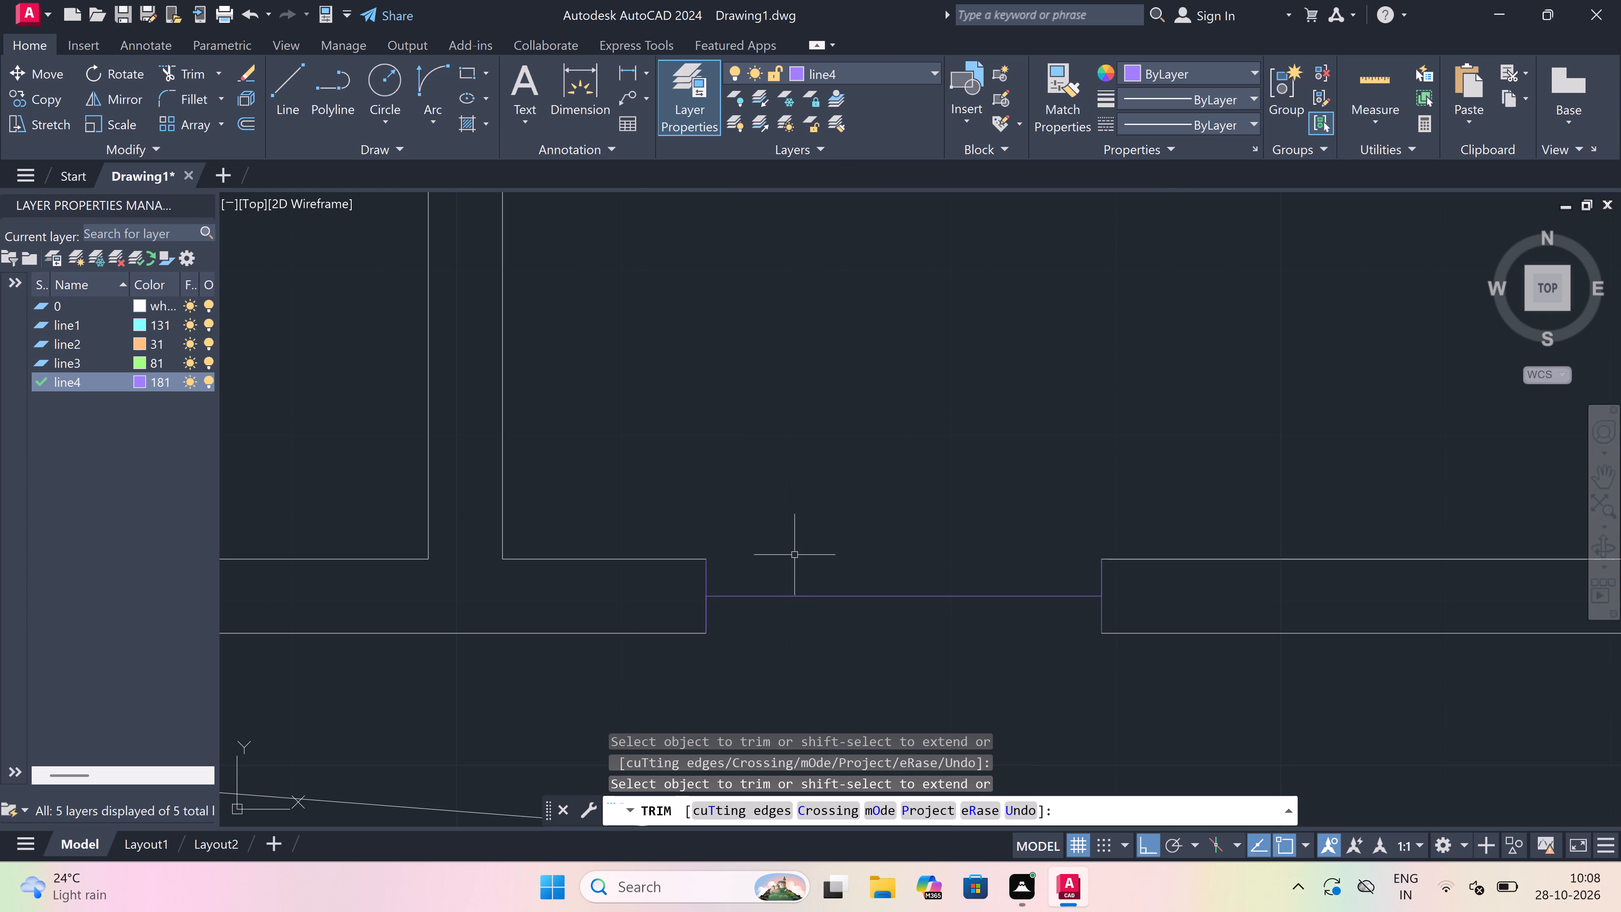
# Draw the inner and outer face lines of the small room's 2' south window from jamb to jamb.
pyautogui.press('l')
pyautogui.press('space')
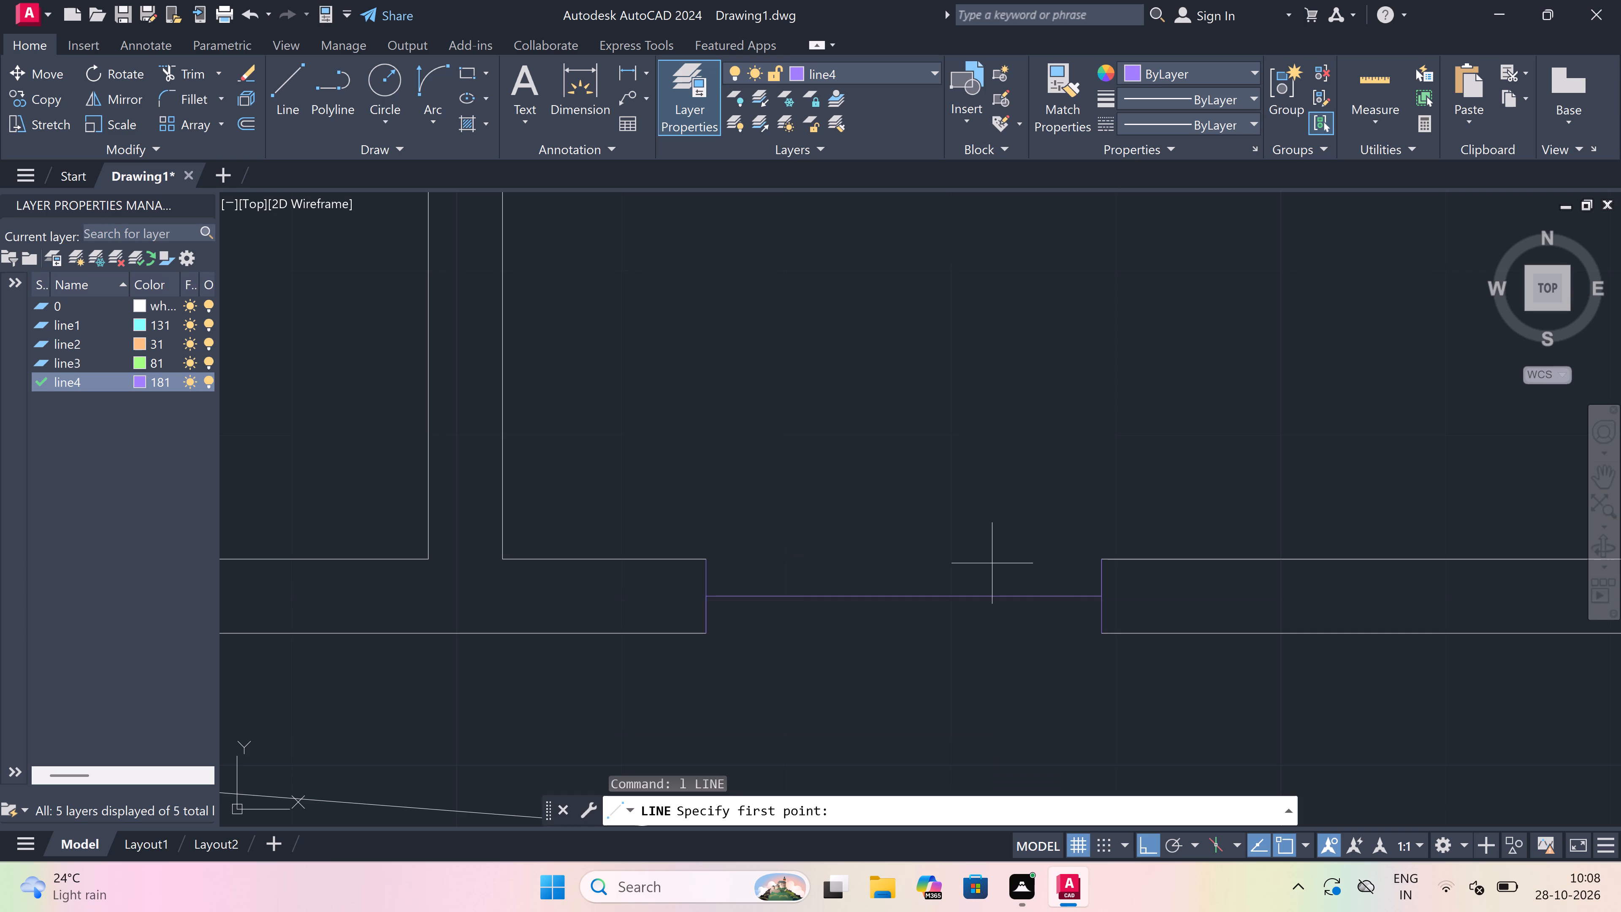
pyautogui.moveTo(1101, 556); pyautogui.dragTo(1069, 555)
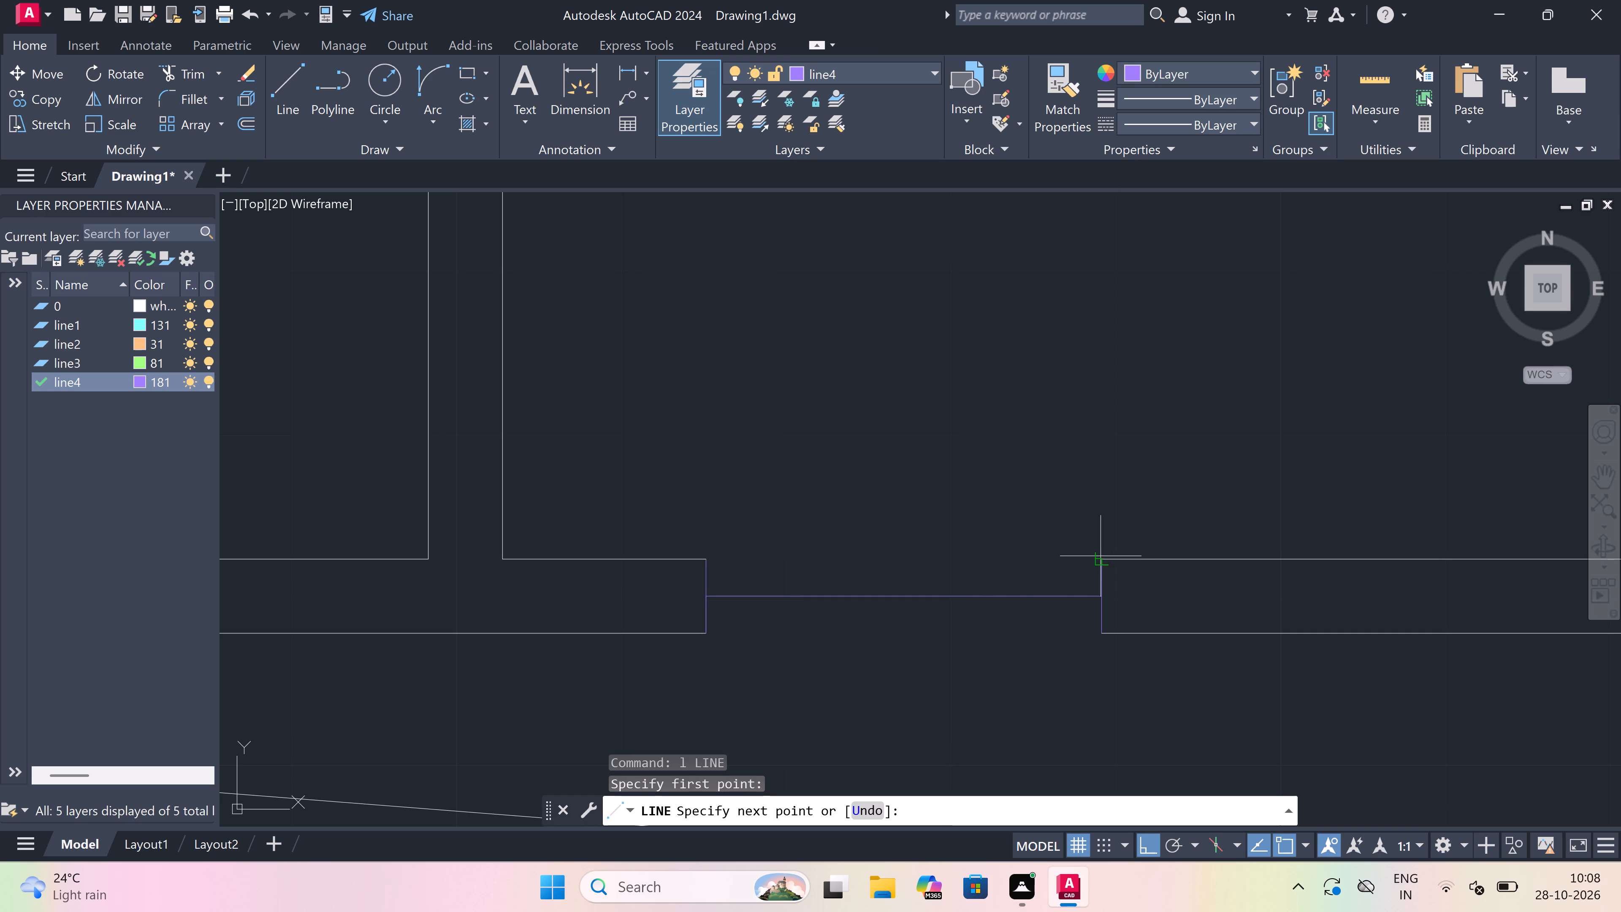
pyautogui.click(705, 555)
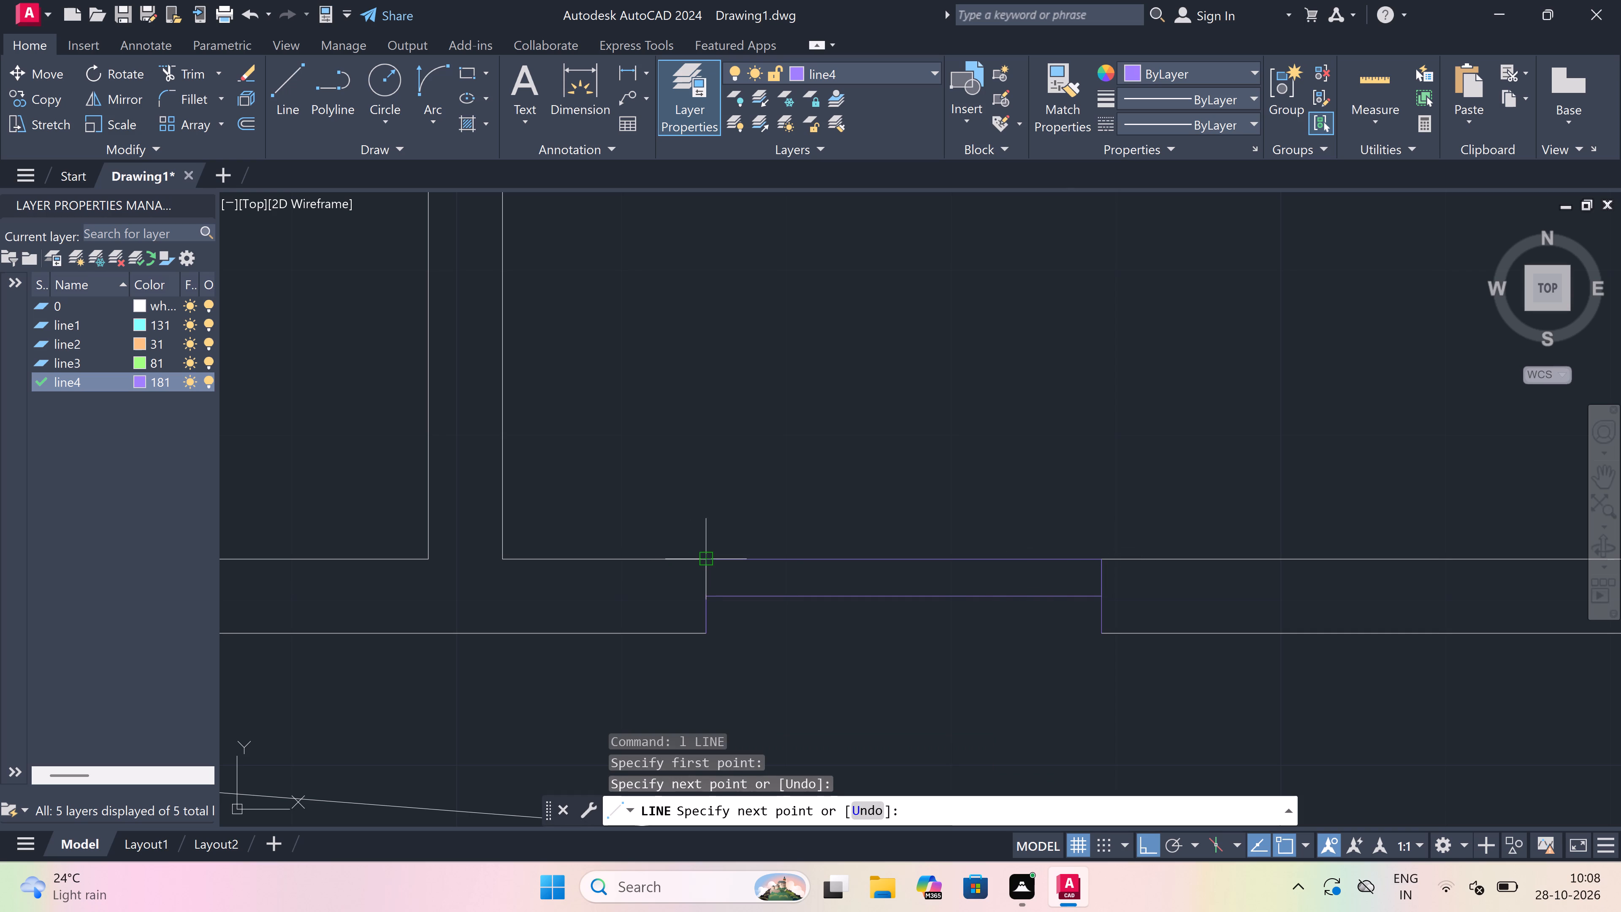
pyautogui.press('Escape')
pyautogui.press('space')
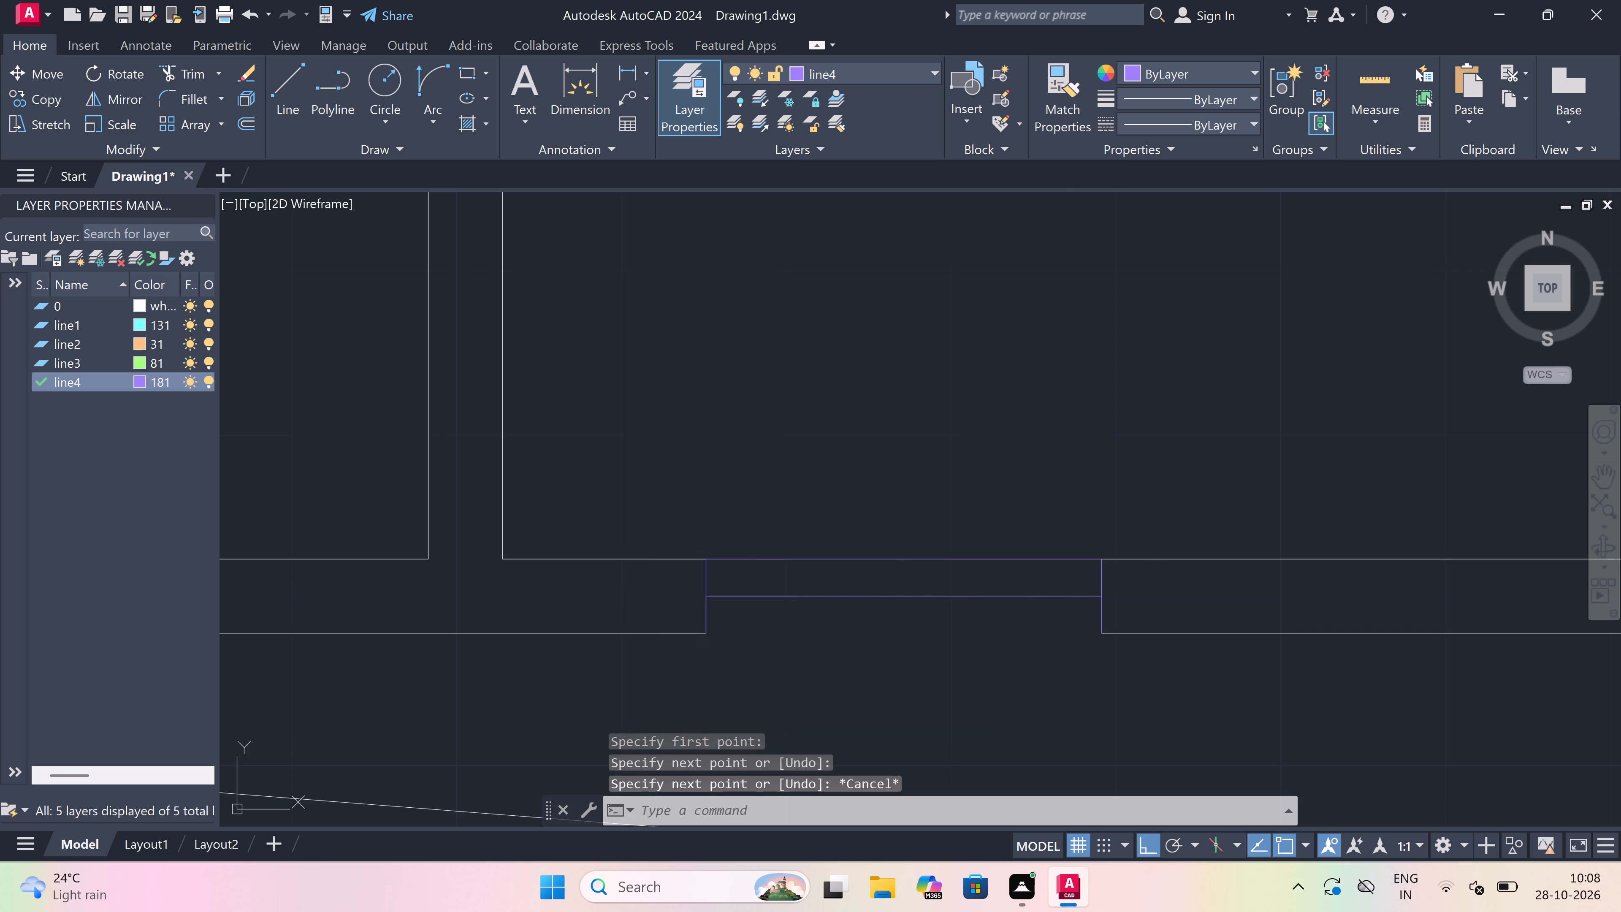
pyautogui.moveTo(702, 630); pyautogui.dragTo(709, 630)
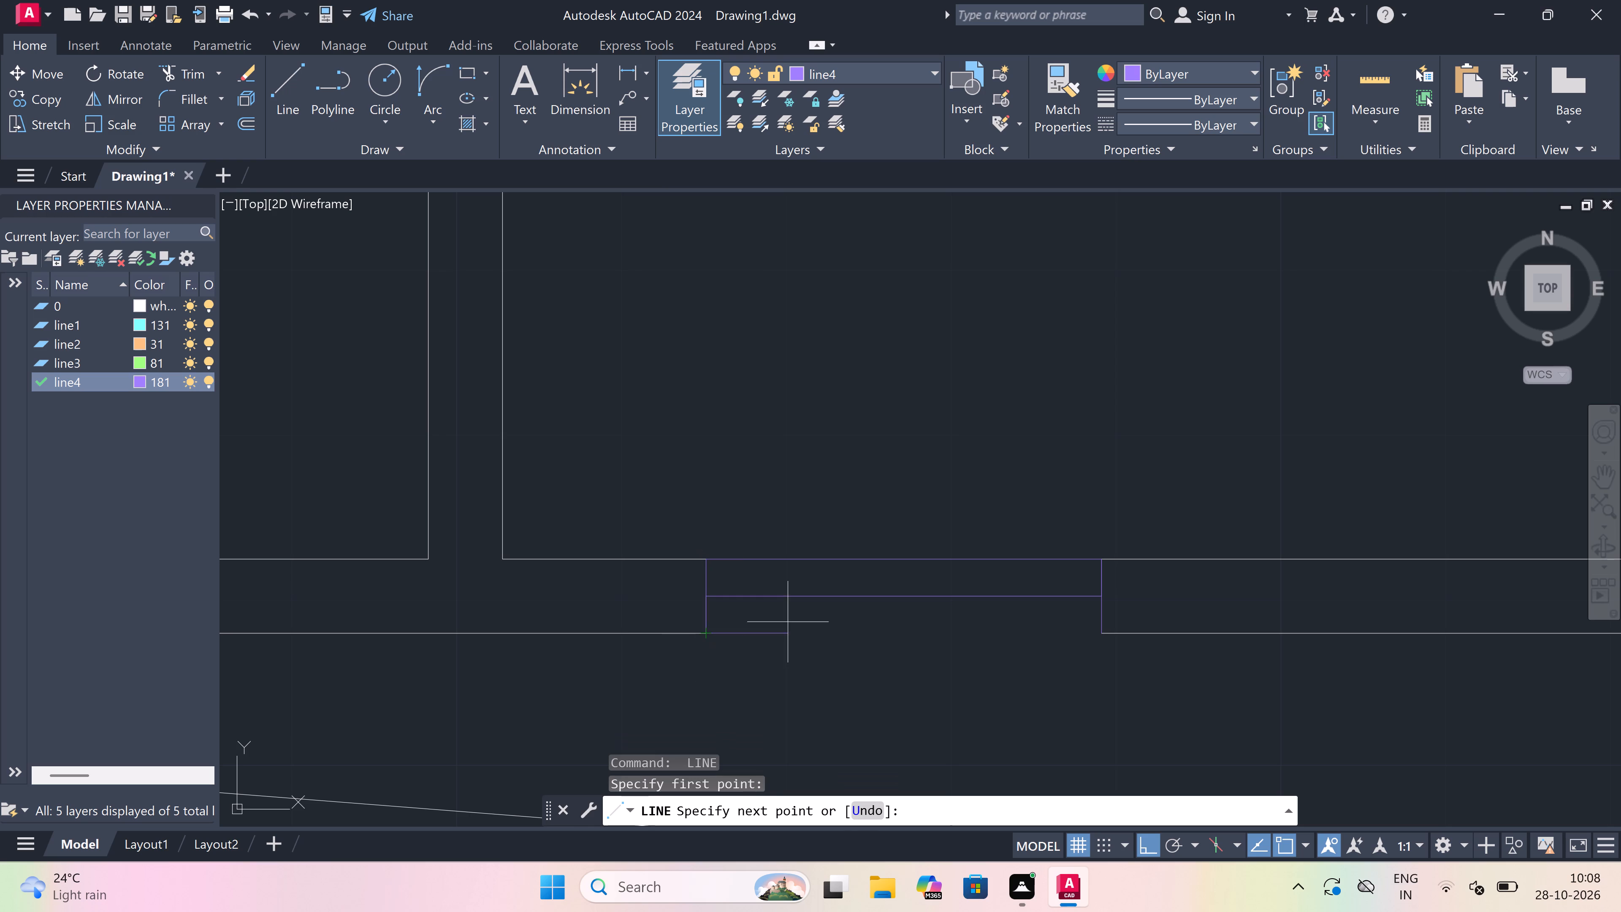
pyautogui.click(1100, 631)
pyautogui.press('Escape')
# Draw a west jamb across the south wall of the middle apartment's southeast room, and a 5' centre line eastward from its midpoint.
pyautogui.scroll(-4, 686, 594)
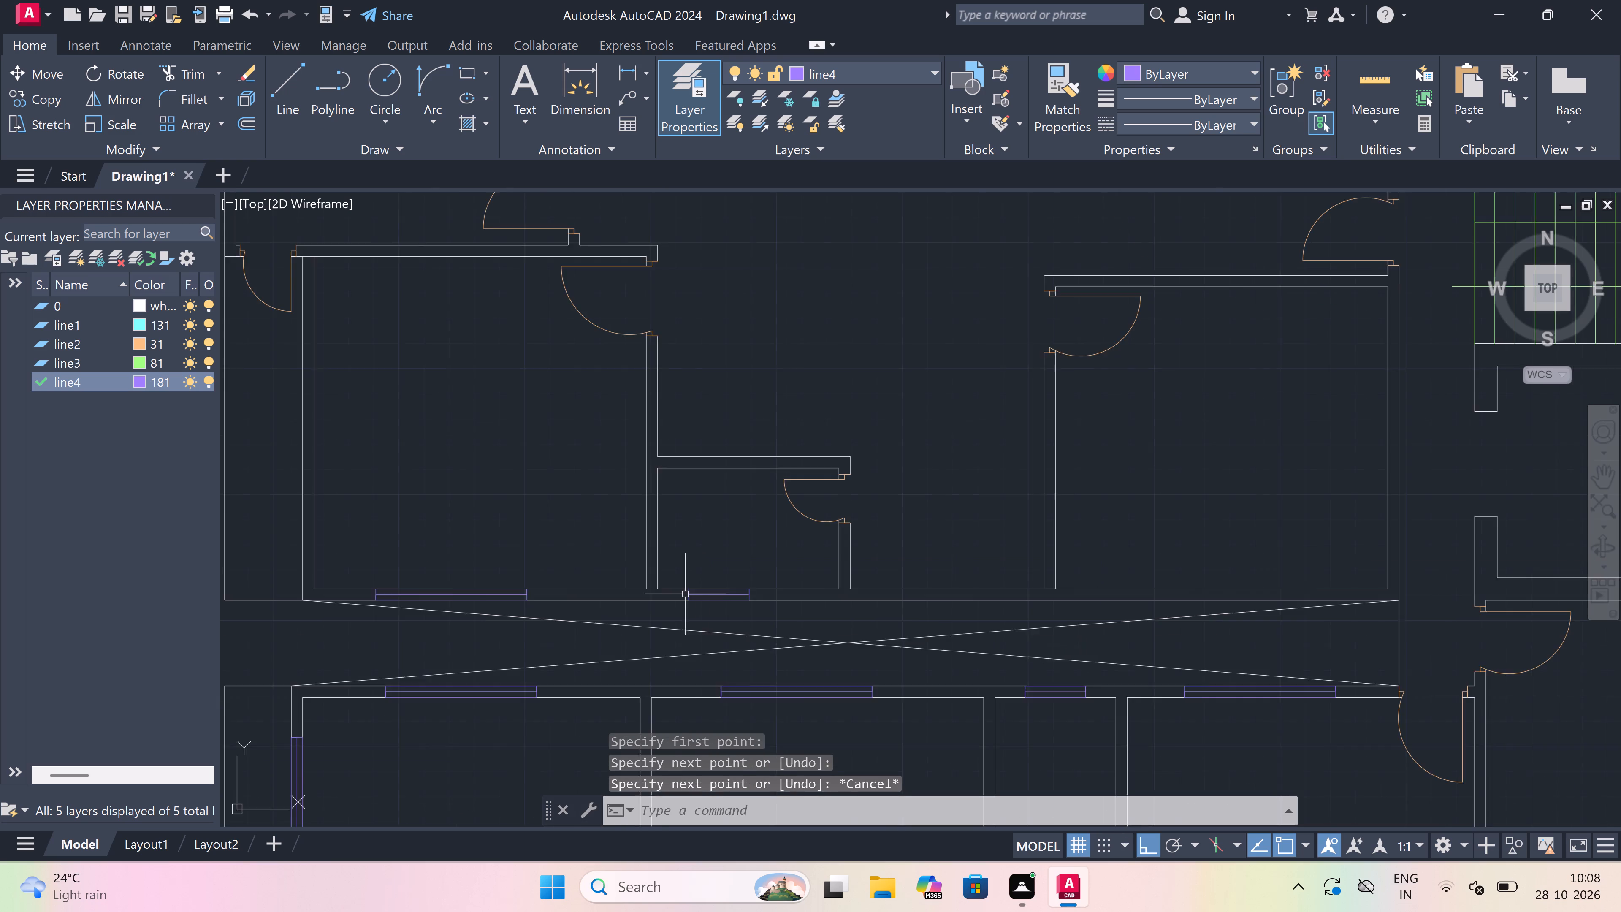
pyautogui.scroll(-5, 685, 594)
pyautogui.scroll(2, 750, 578)
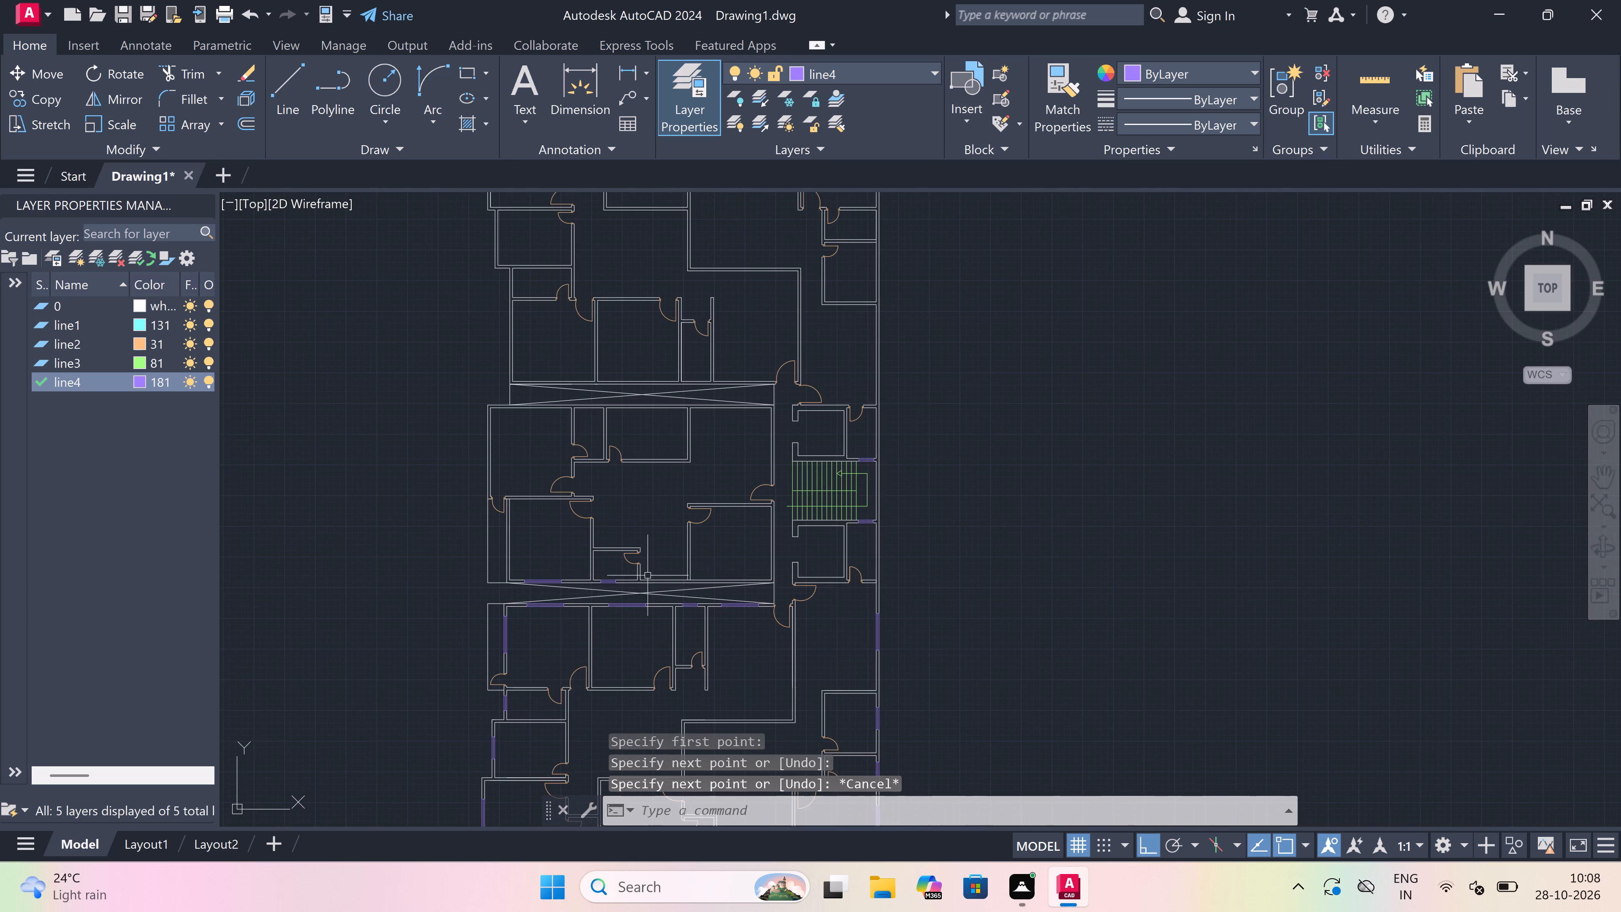
pyautogui.scroll(1, 648, 575)
pyautogui.press('space')
pyautogui.scroll(2, 748, 583)
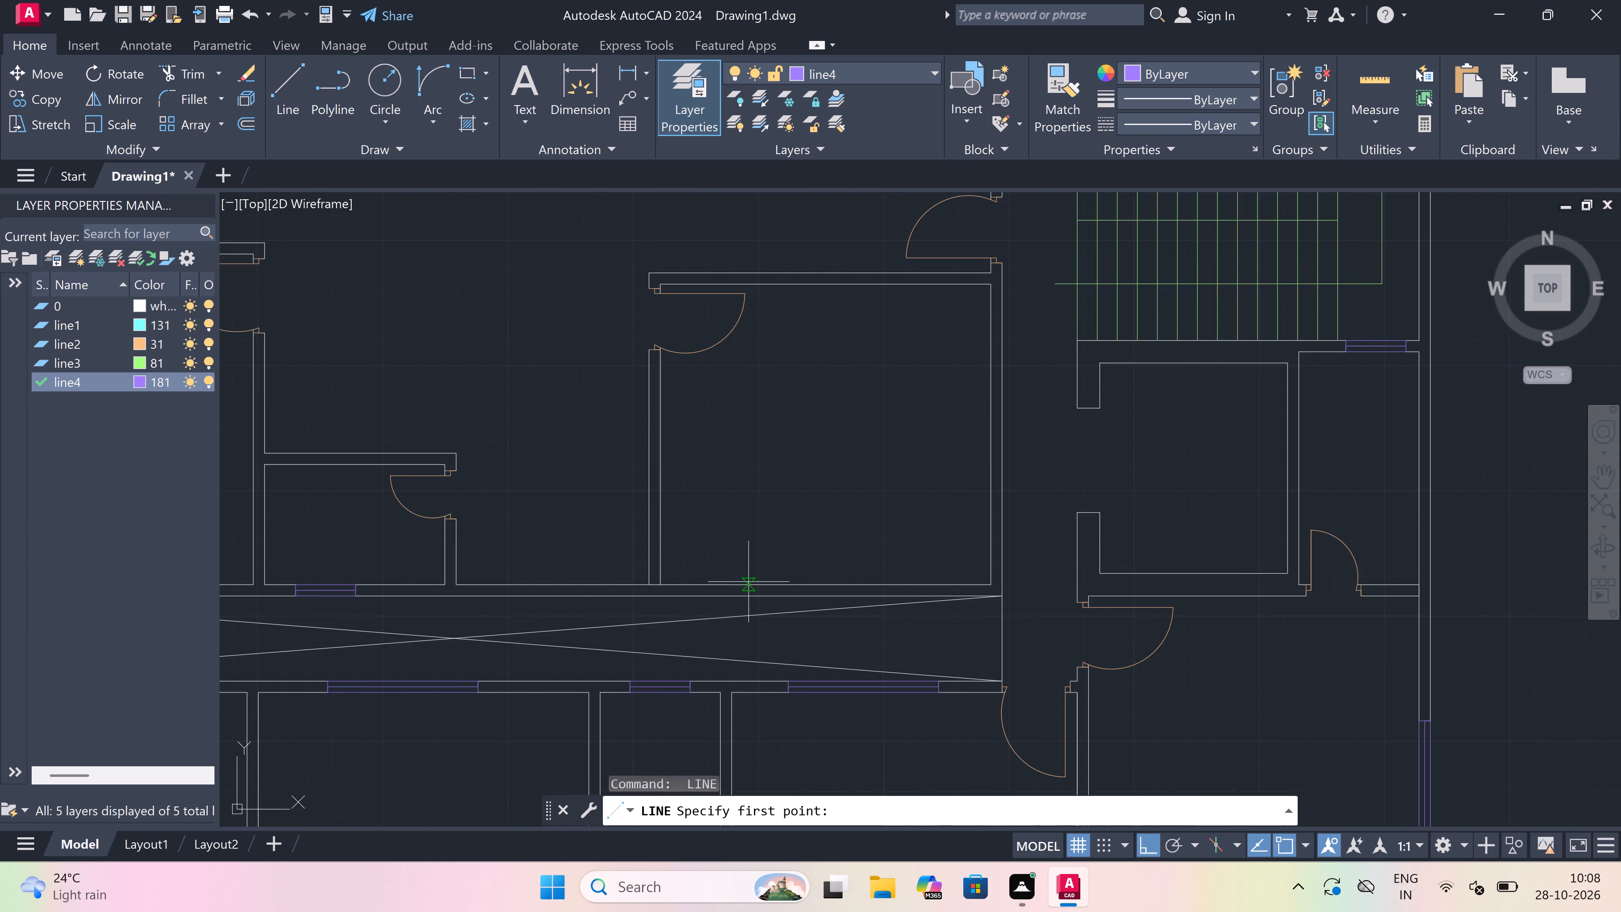
pyautogui.scroll(1, 748, 582)
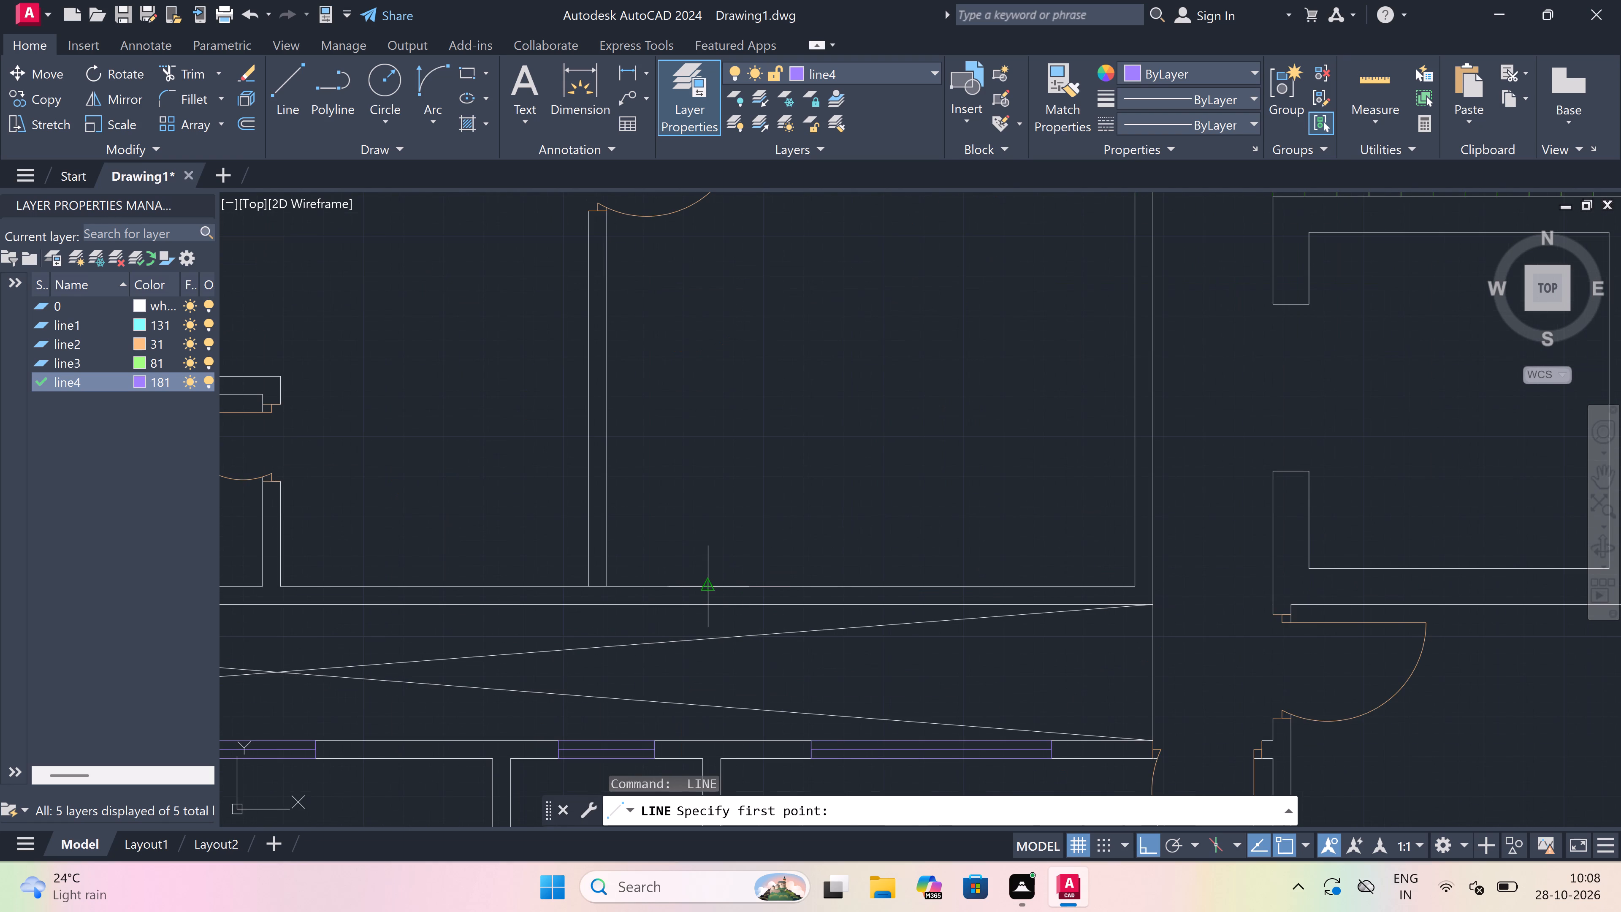
pyautogui.click(713, 584)
pyautogui.click(707, 606)
pyautogui.scroll(3, 705, 599)
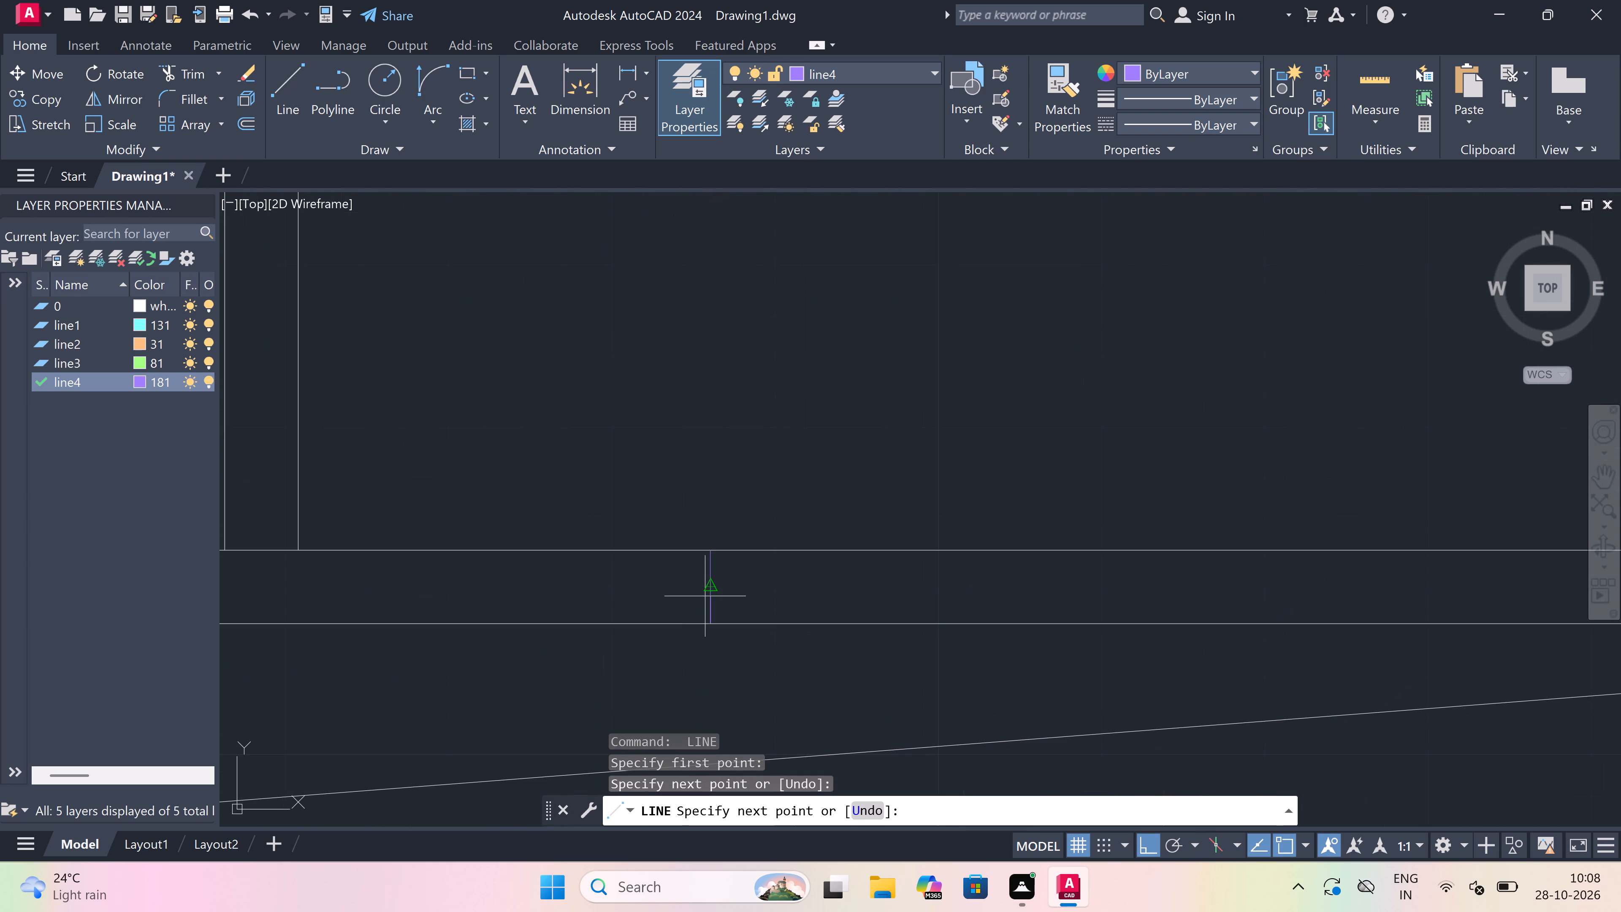
pyautogui.click(707, 585)
pyautogui.scroll(-3, 708, 584)
pyautogui.scroll(2, 837, 587)
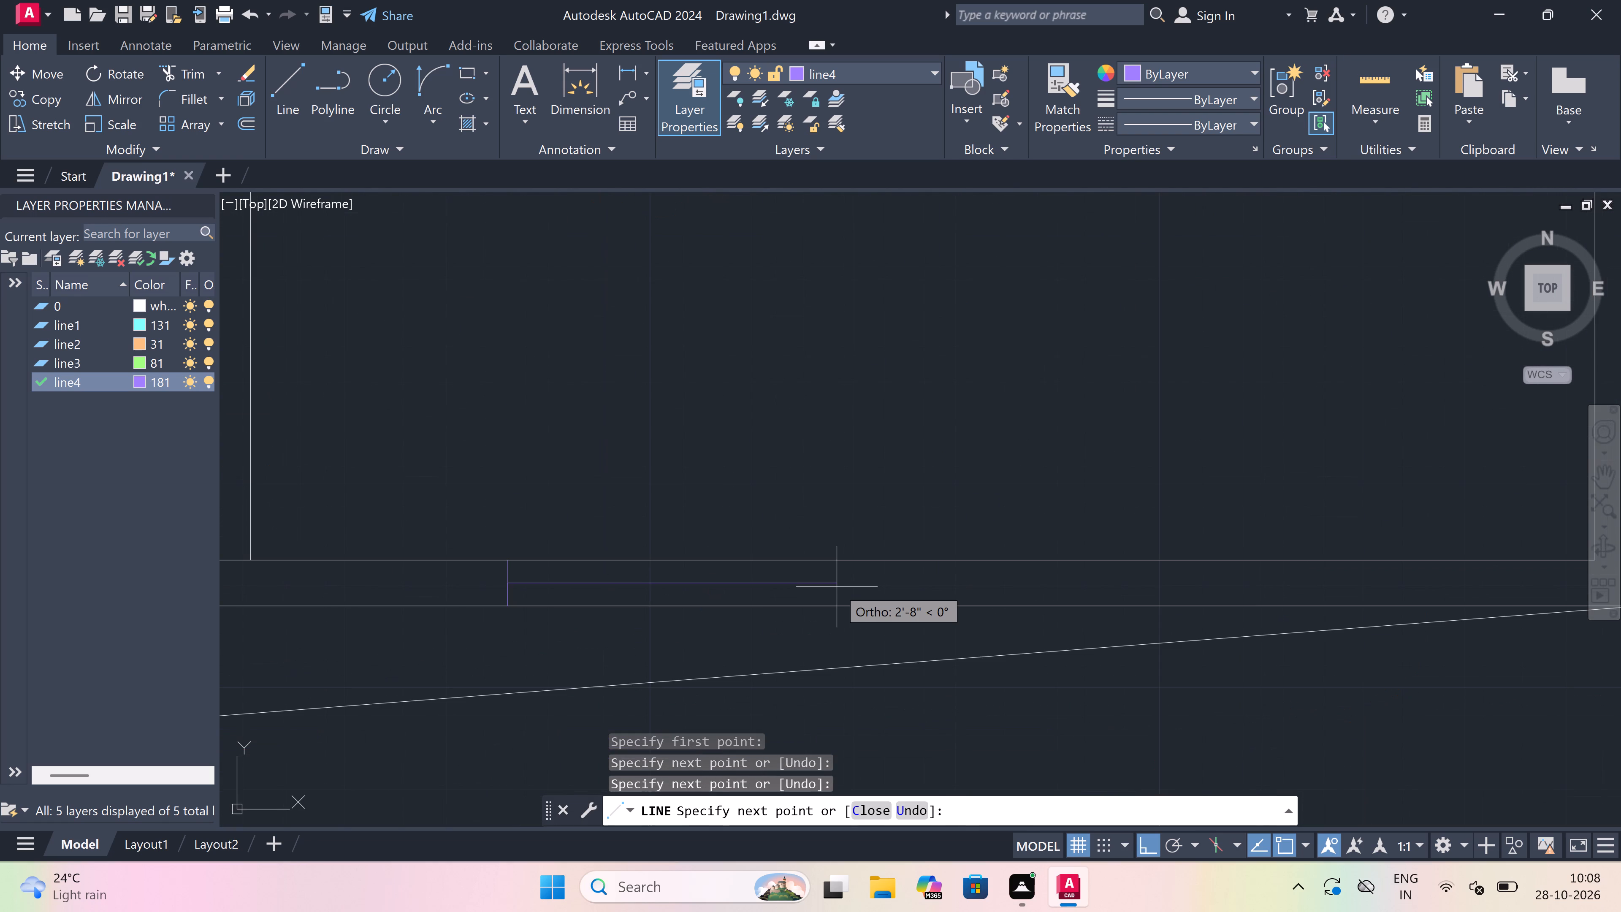
pyautogui.write("5'")
pyautogui.press('space')
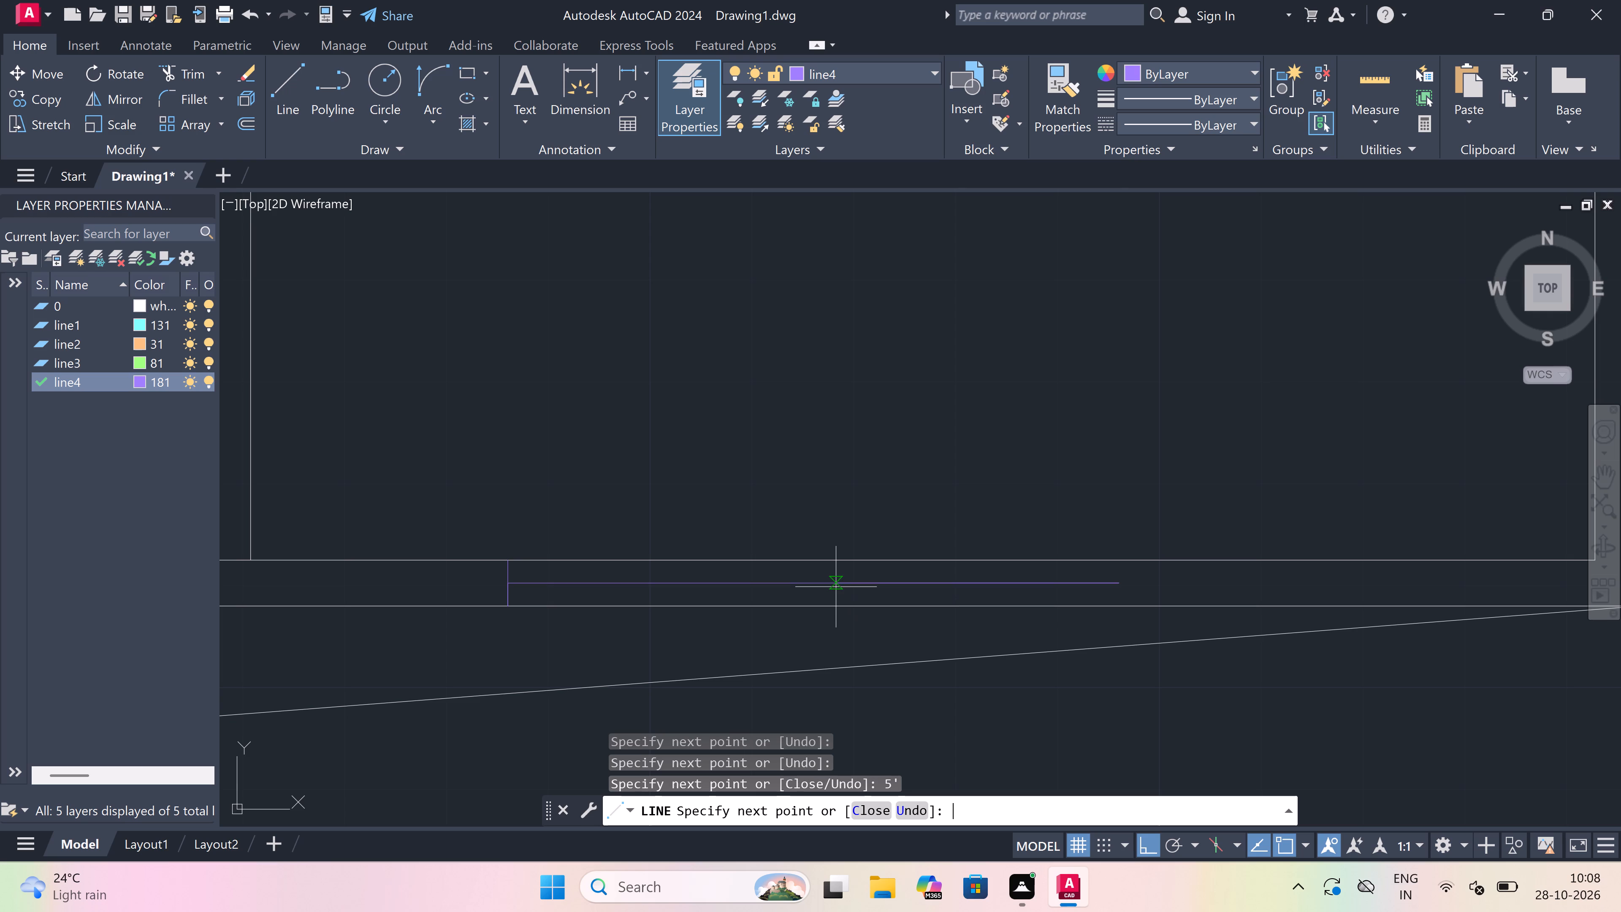
# Draw the east jamb line across the southeast room's south wall at the end of its 5' window centre line.
pyautogui.click(1122, 559)
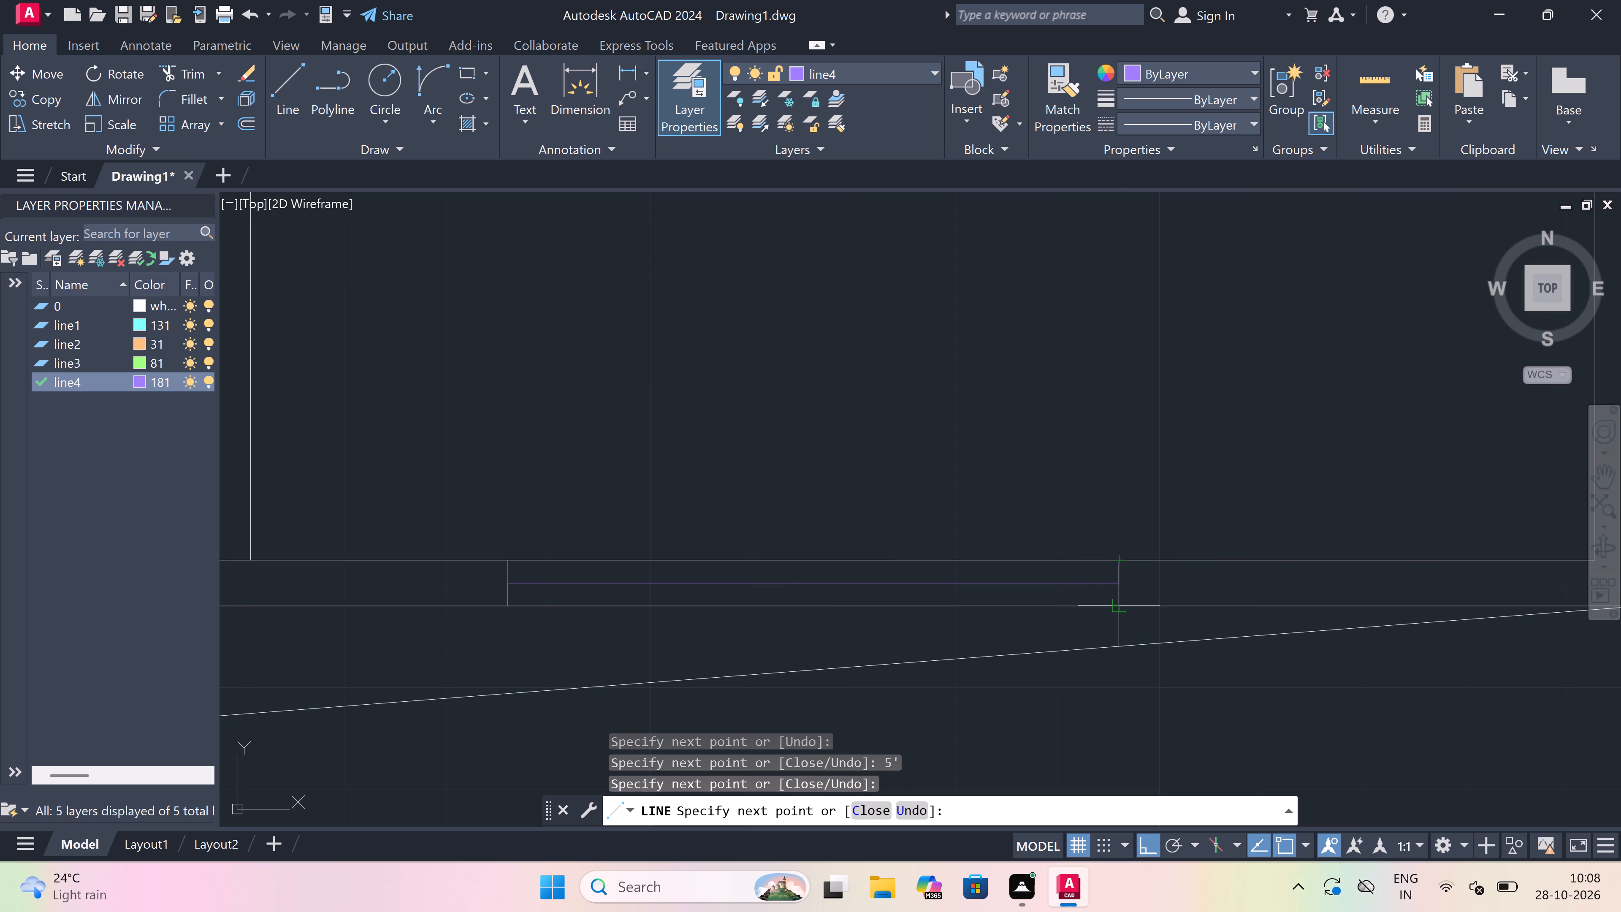
pyautogui.click(1118, 607)
pyautogui.press('Escape')
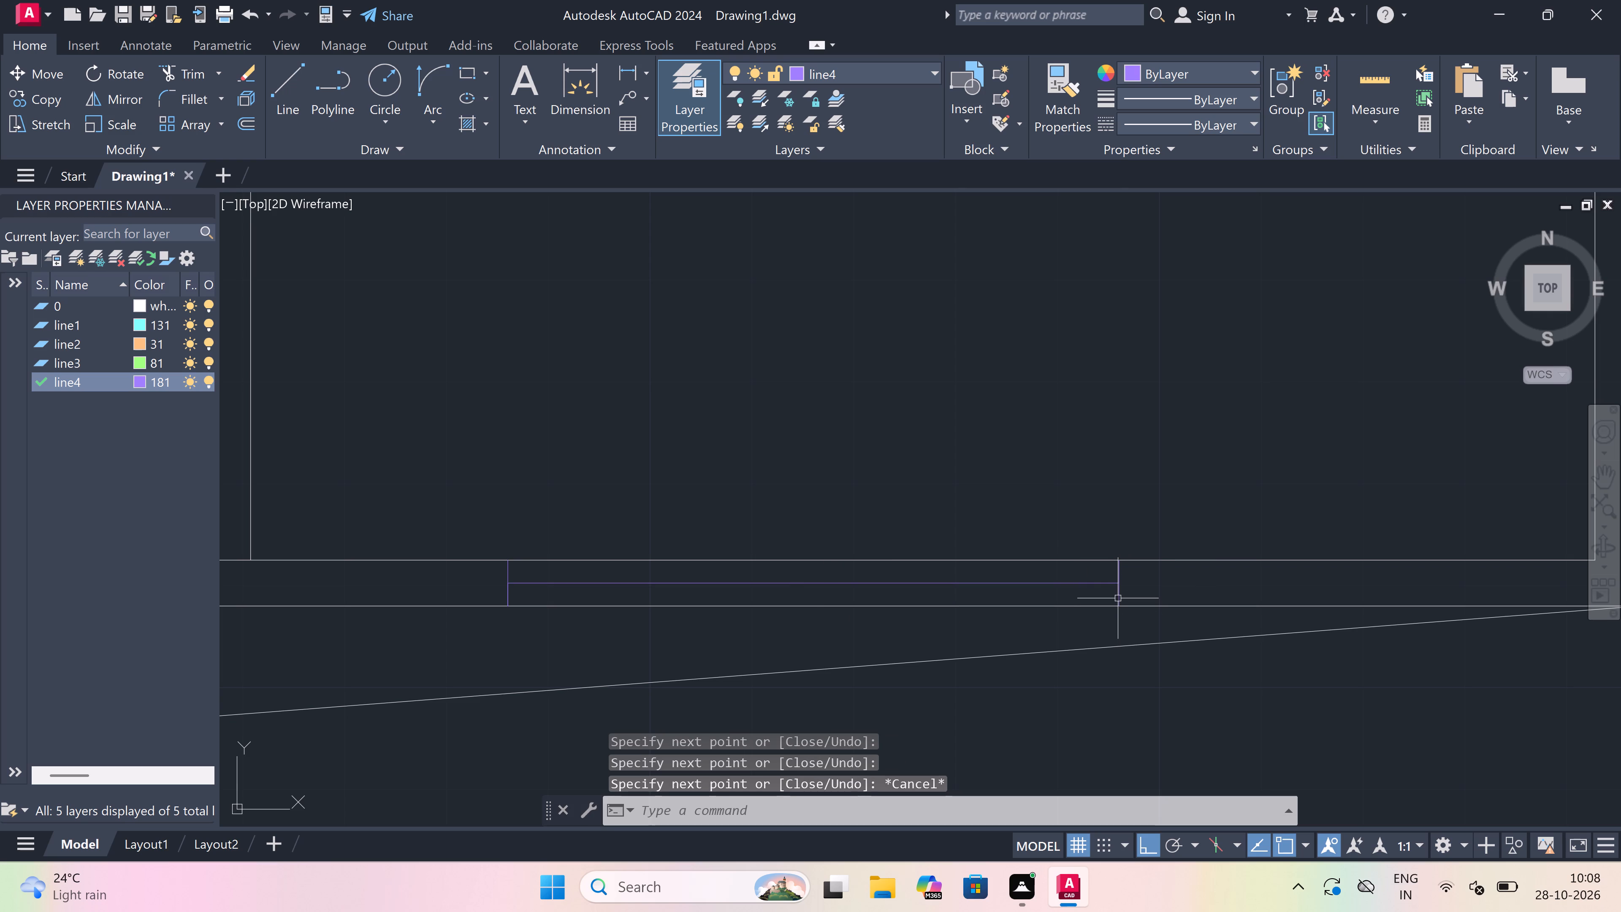
# Trim the outer and inner south wall lines between the jambs of the southeast room's 5' window.
pyautogui.write('tr')
pyautogui.press('space')
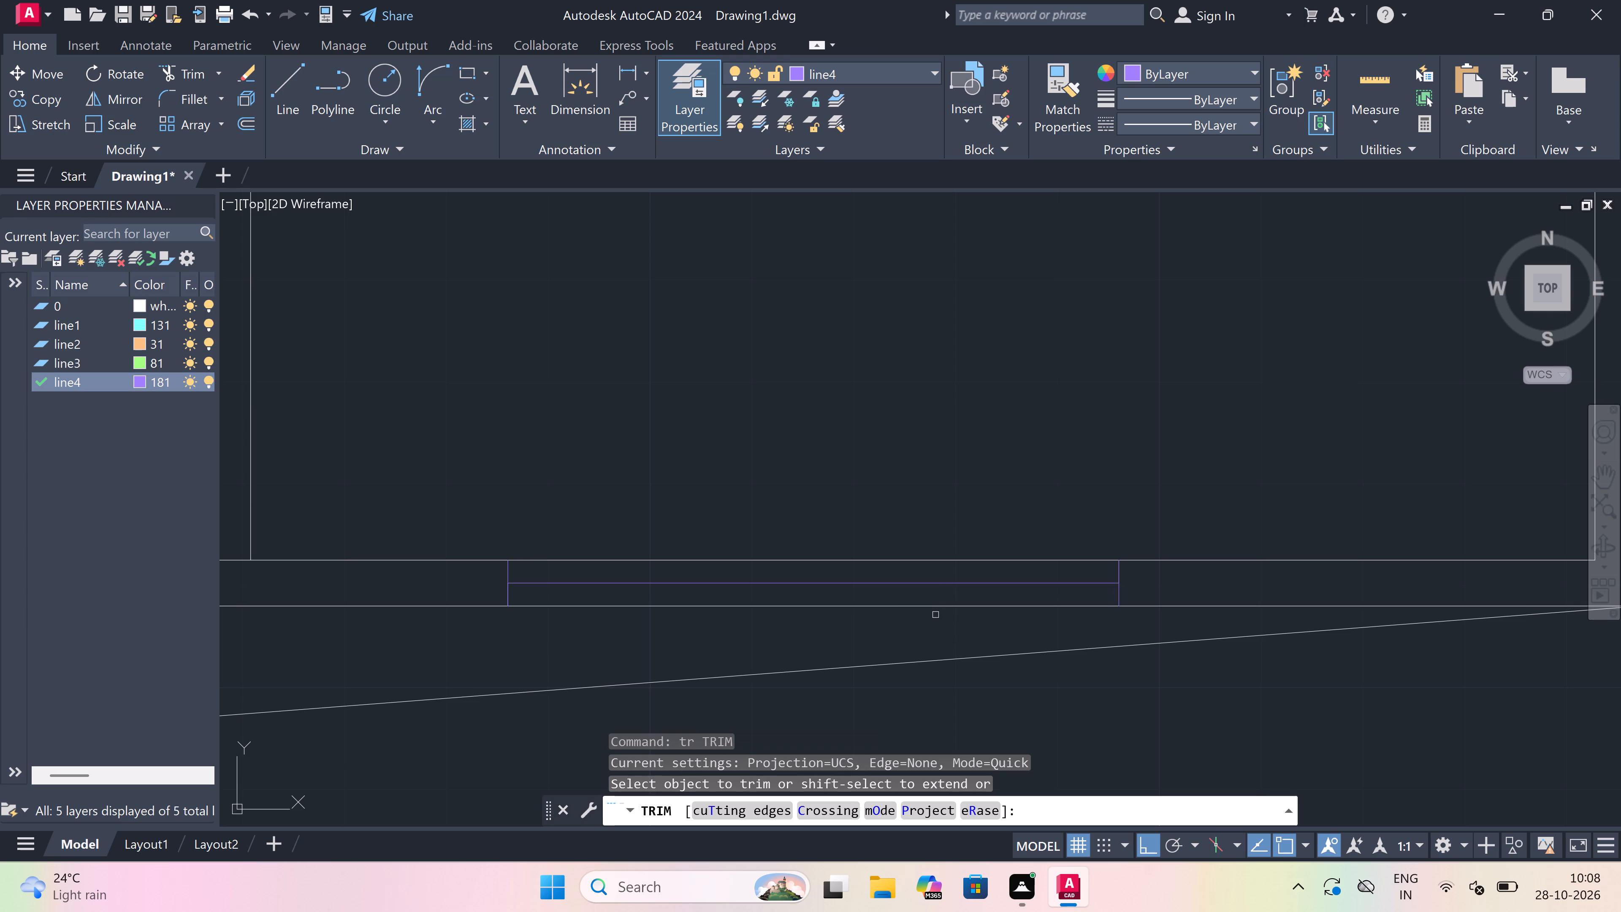
pyautogui.click(932, 604)
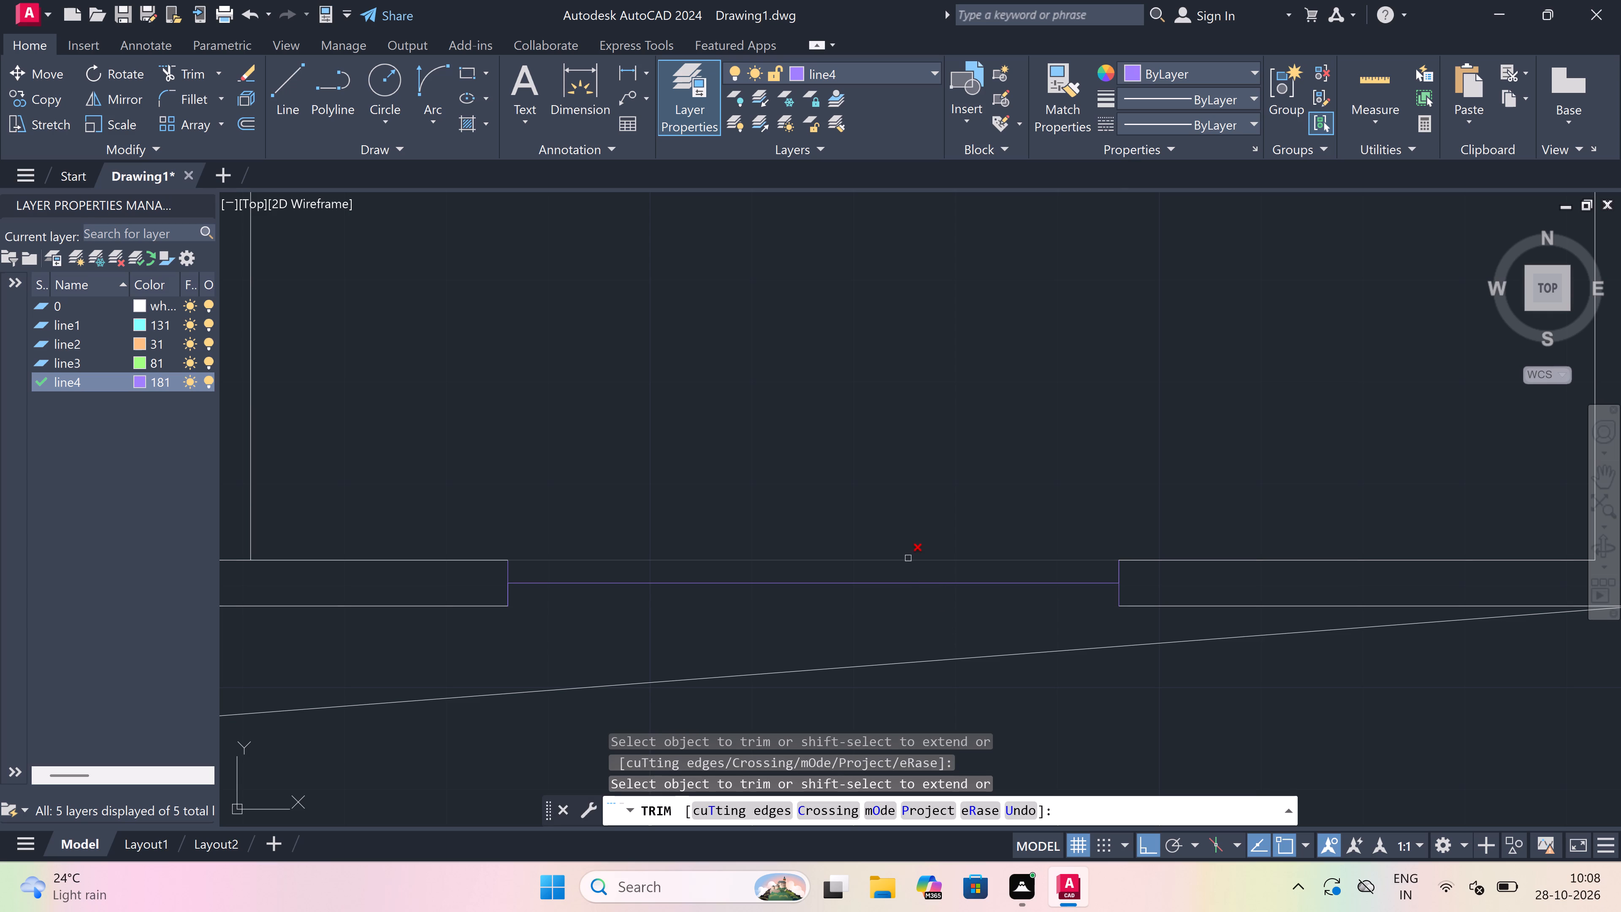
pyautogui.click(908, 558)
pyautogui.press('Escape')
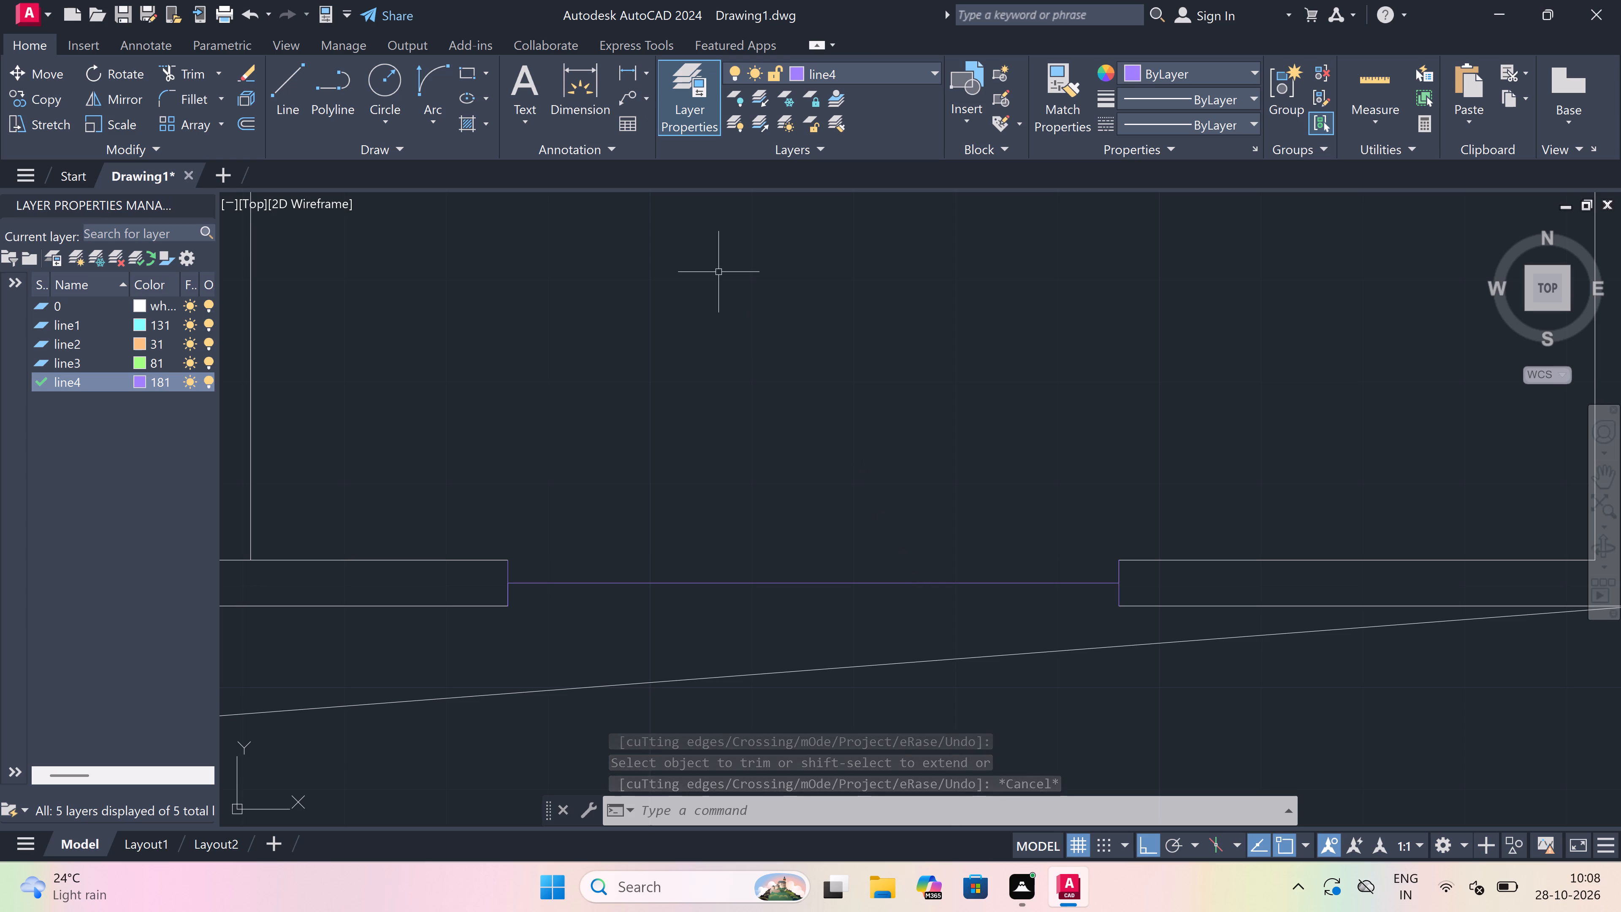
# Draw the inner face line of the southeast room's 5' south window from the east jamb to the west jamb.
pyautogui.press('l')
pyautogui.press('space')
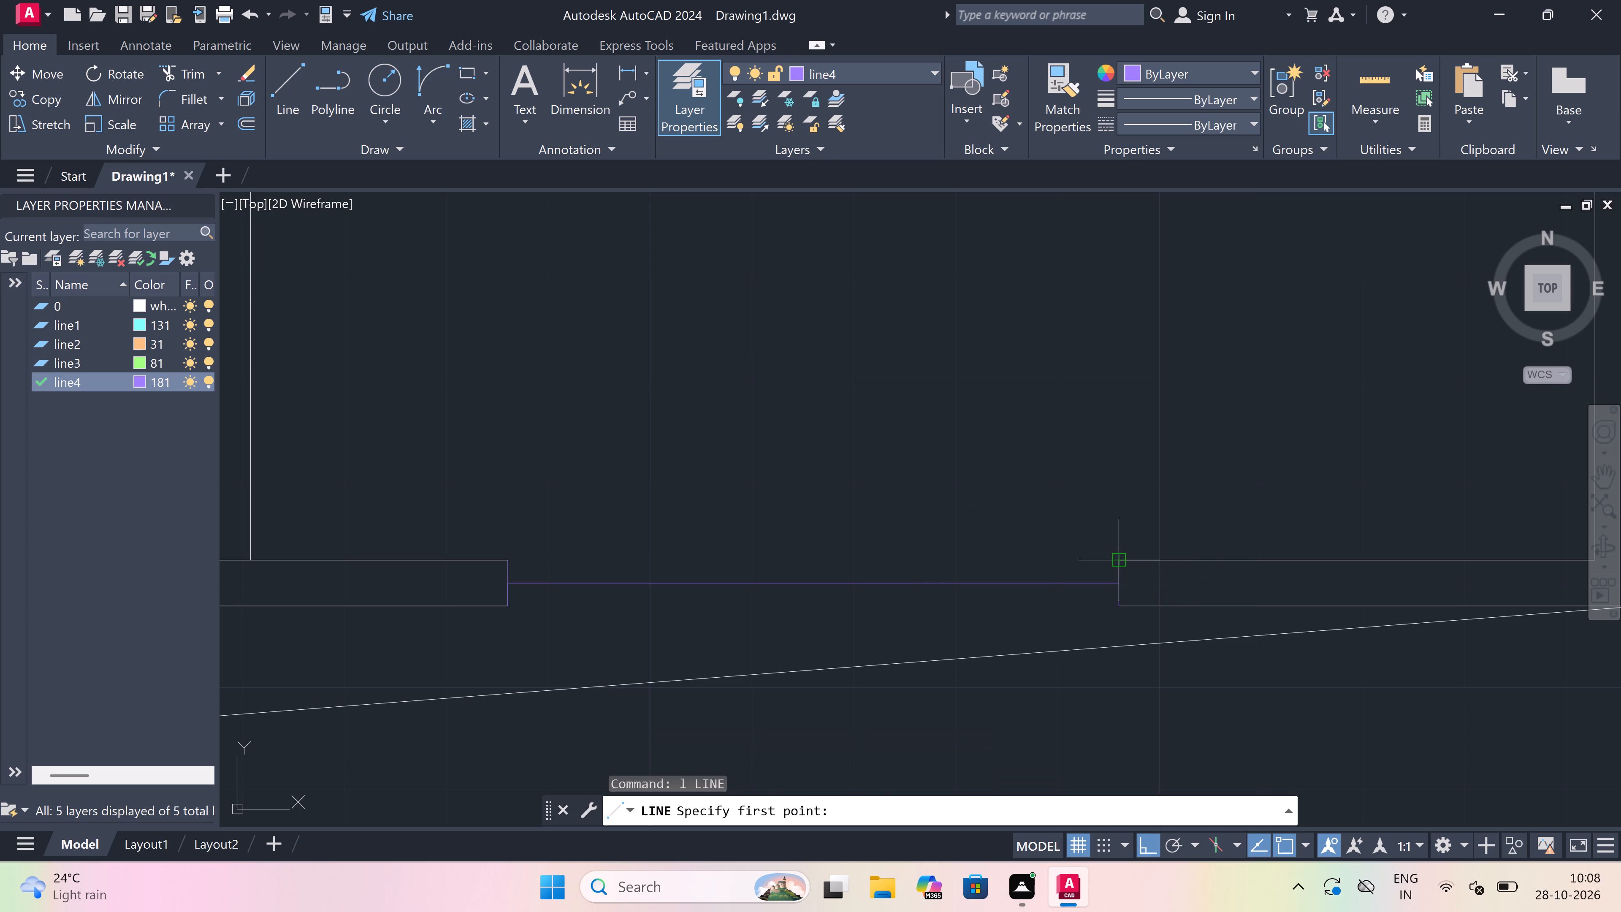
pyautogui.moveTo(1113, 560); pyautogui.dragTo(1109, 558)
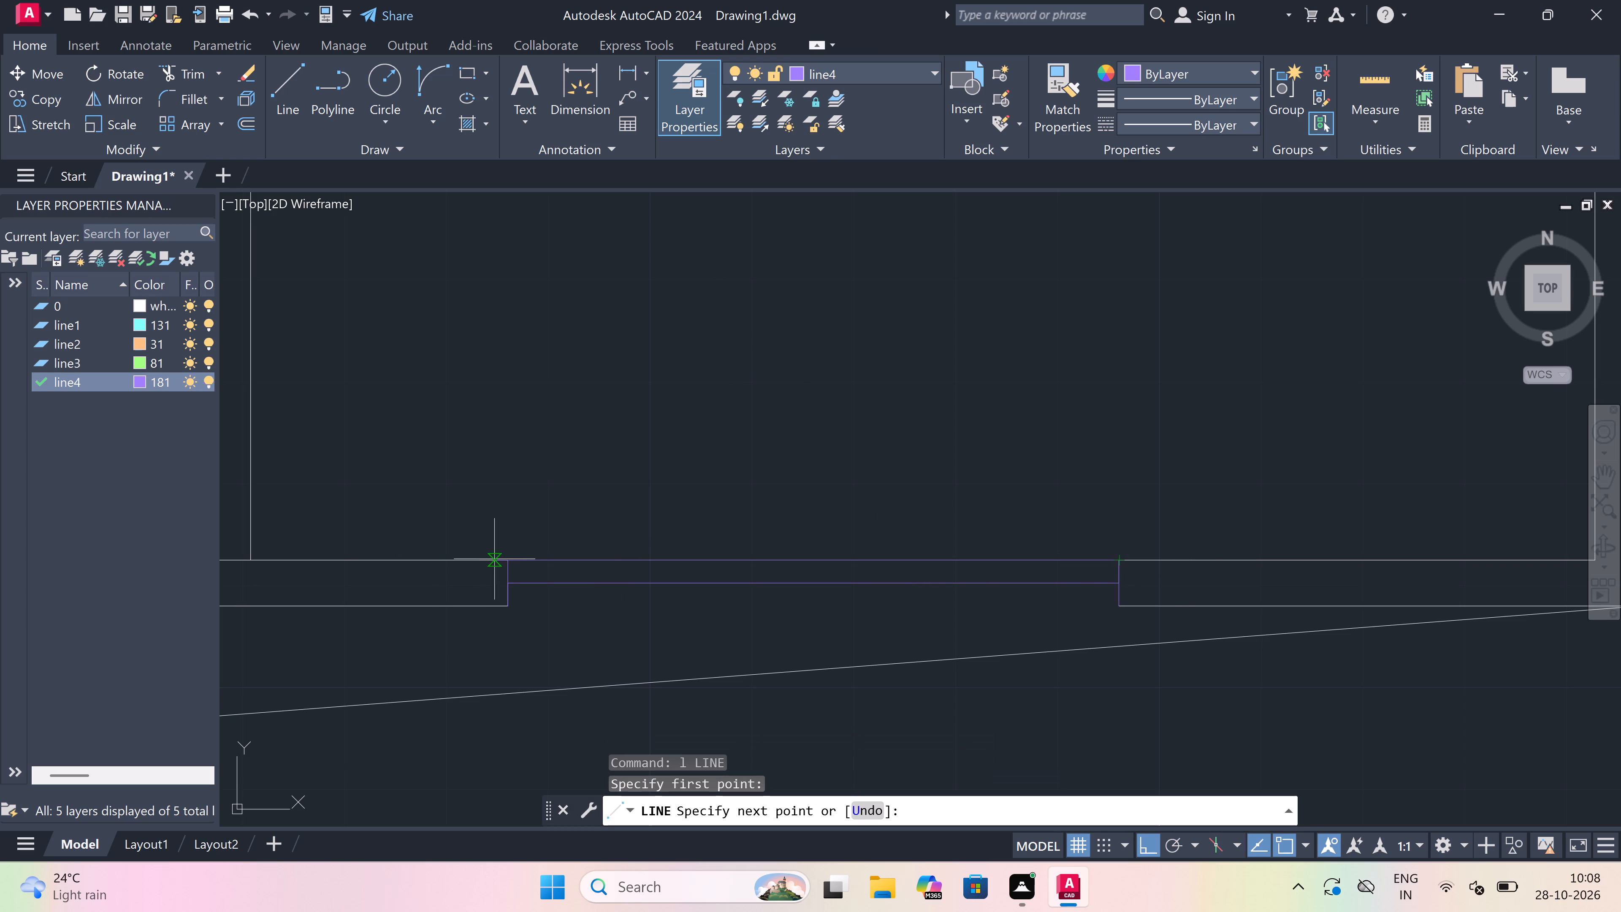
pyautogui.click(504, 559)
pyautogui.press('Escape')
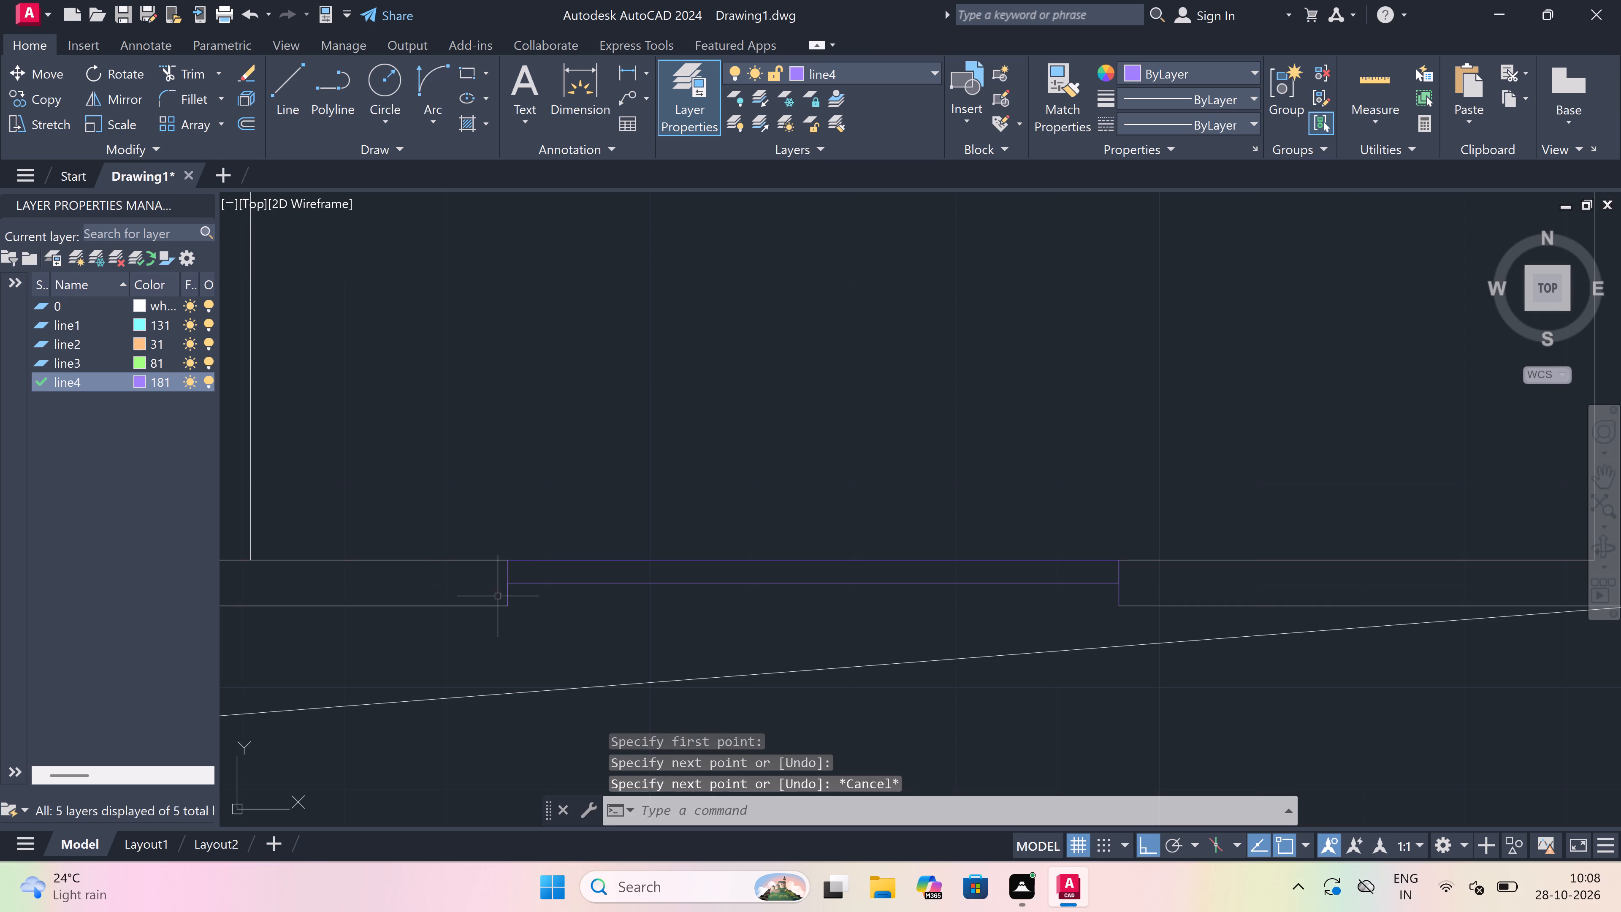
# Draw the outer face line of the southeast room's 5' south window from the west jamb to the east jamb.
pyautogui.press('space')
pyautogui.click(515, 604)
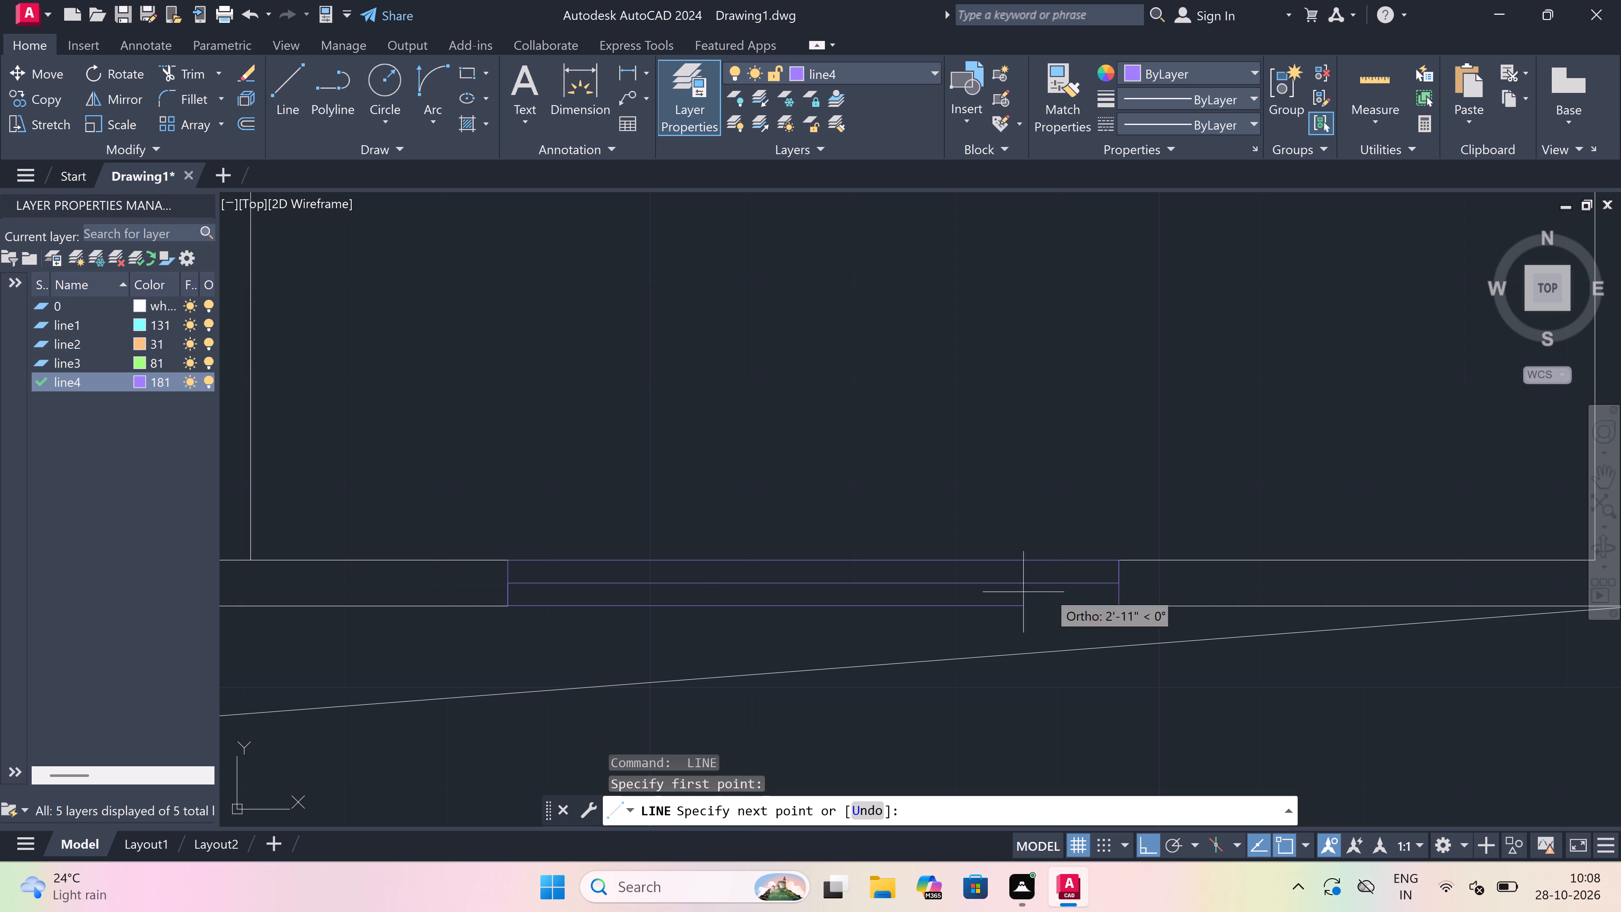
pyautogui.click(1122, 609)
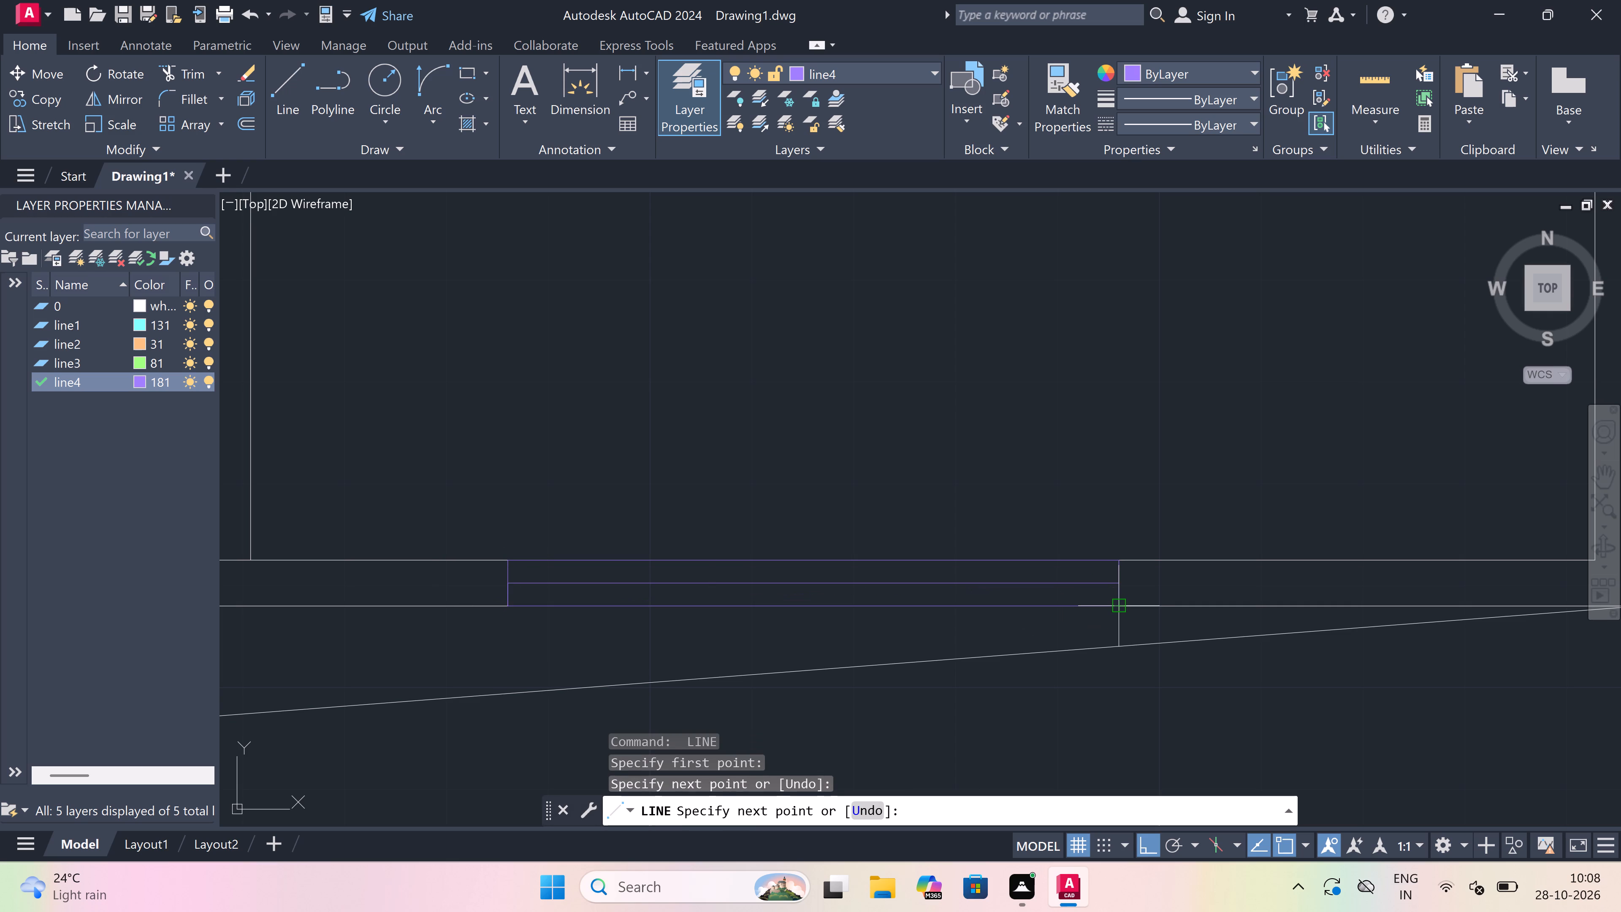
pyautogui.press('Escape')
# Trim the inner south wall line across the junction with the southeast room's west partition so the two walls join openly.
pyautogui.scroll(-4, 1101, 578)
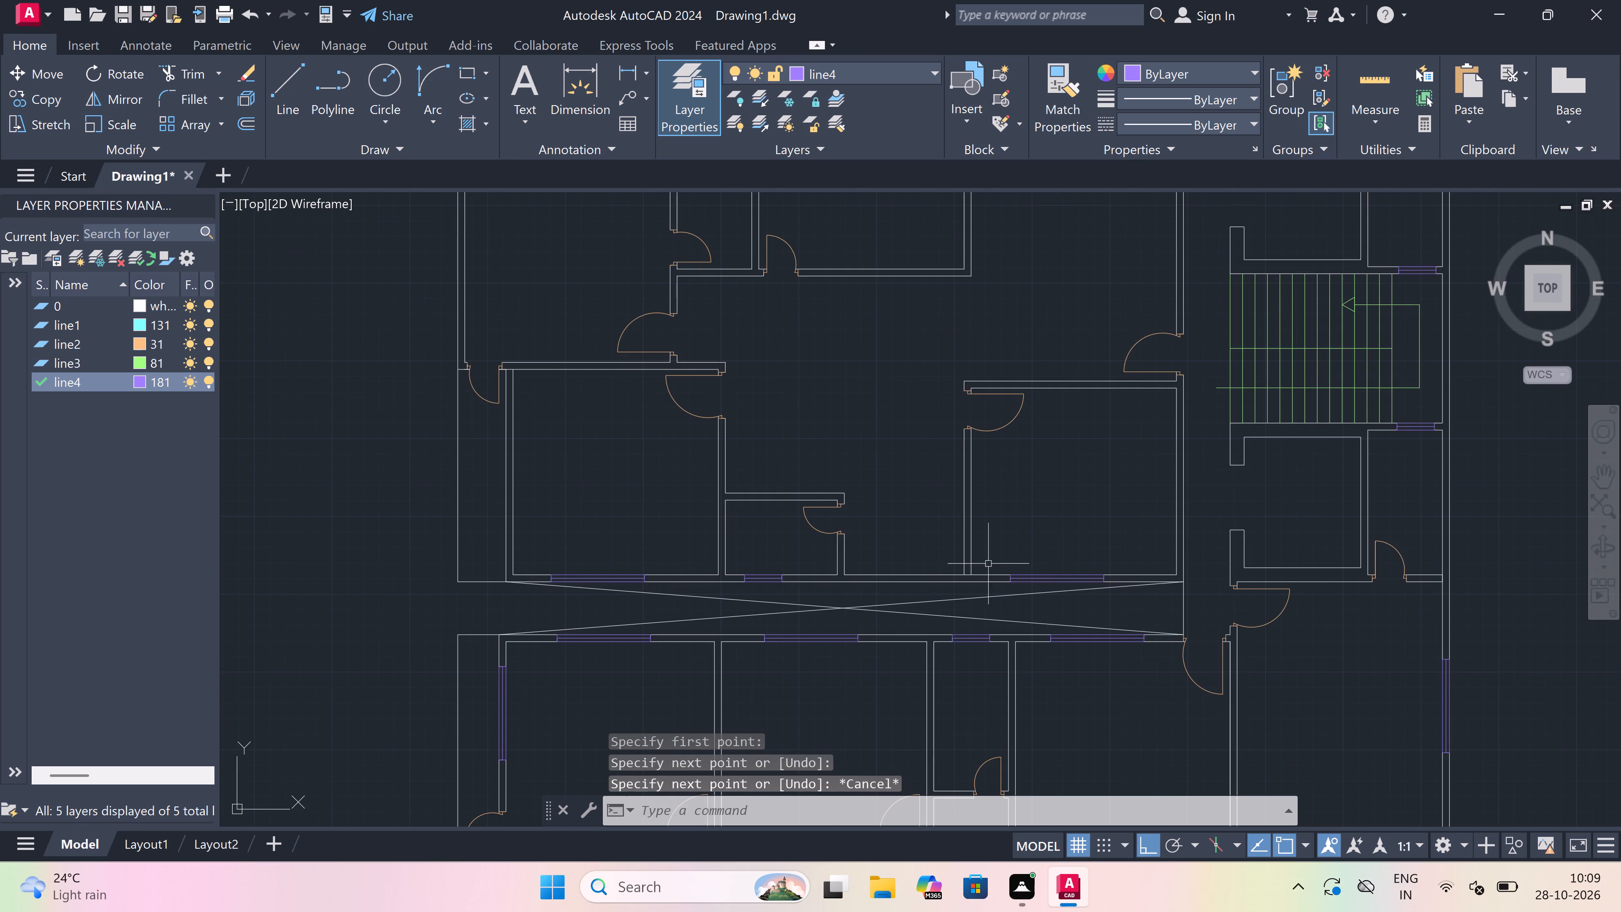
pyautogui.write('tr')
pyautogui.press('space')
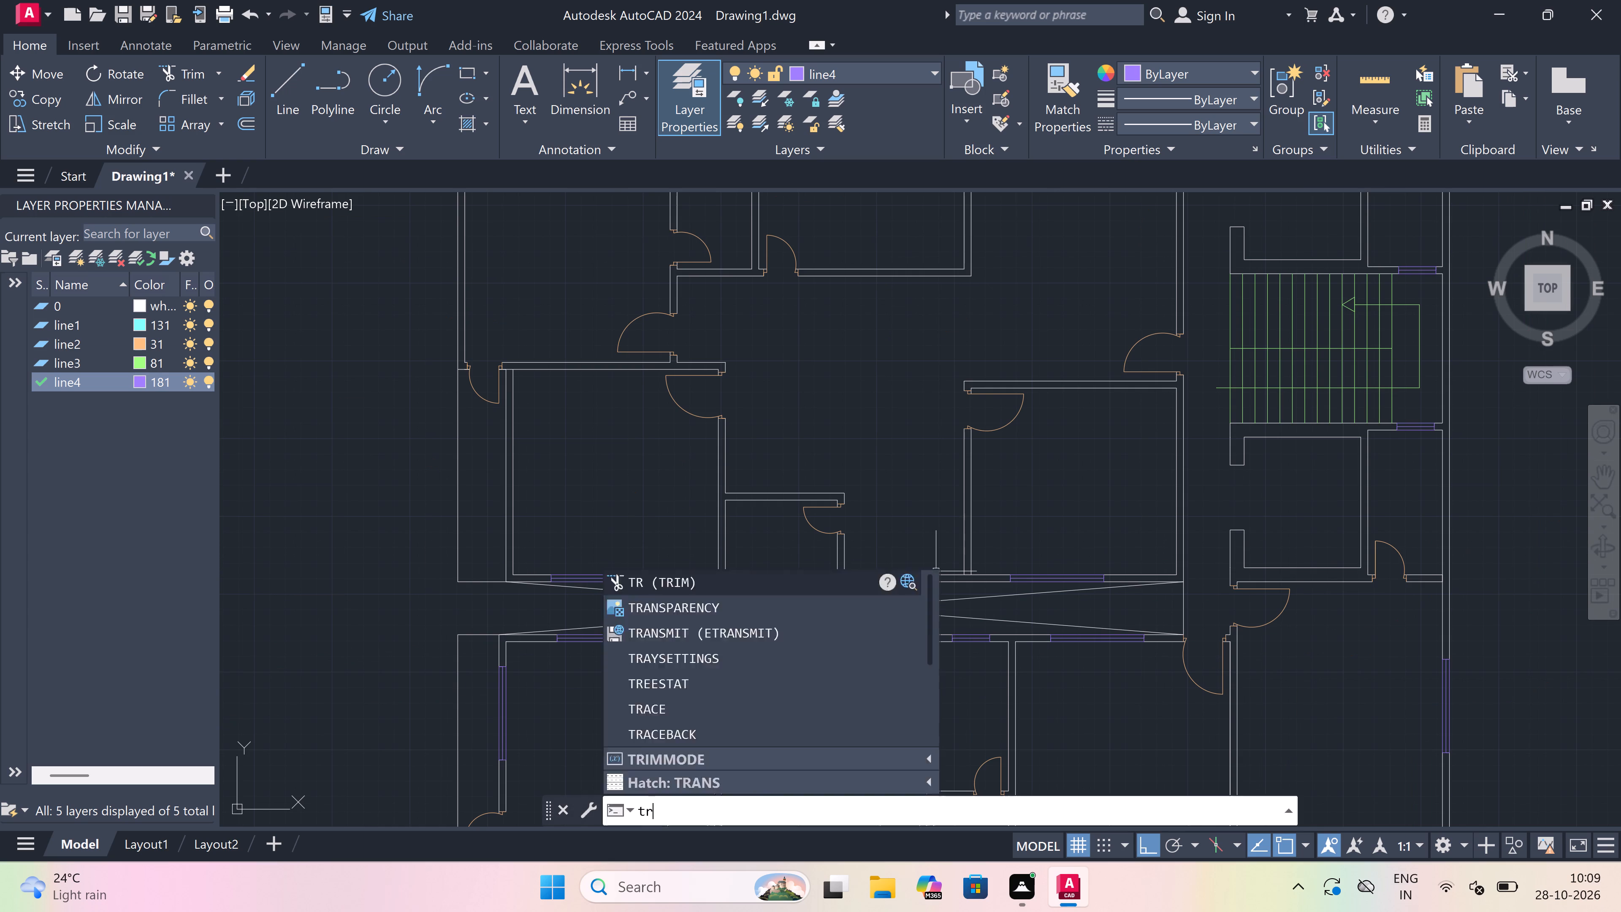
pyautogui.scroll(2, 1012, 570)
pyautogui.scroll(2, 918, 581)
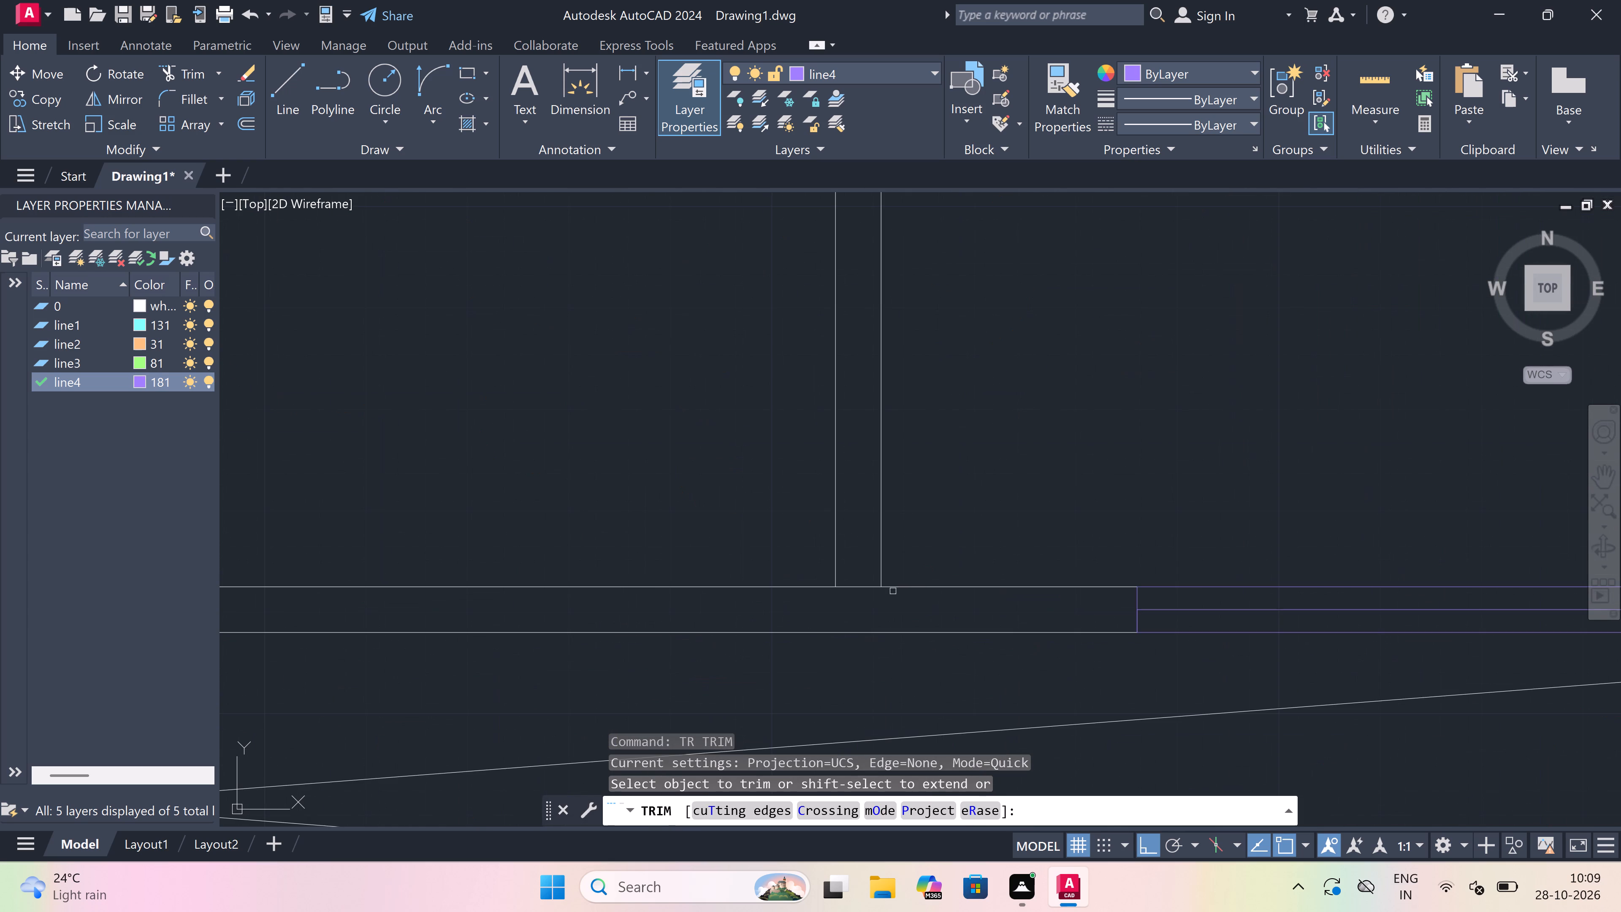
pyautogui.scroll(2, 870, 600)
pyautogui.click(858, 594)
pyautogui.click(836, 499)
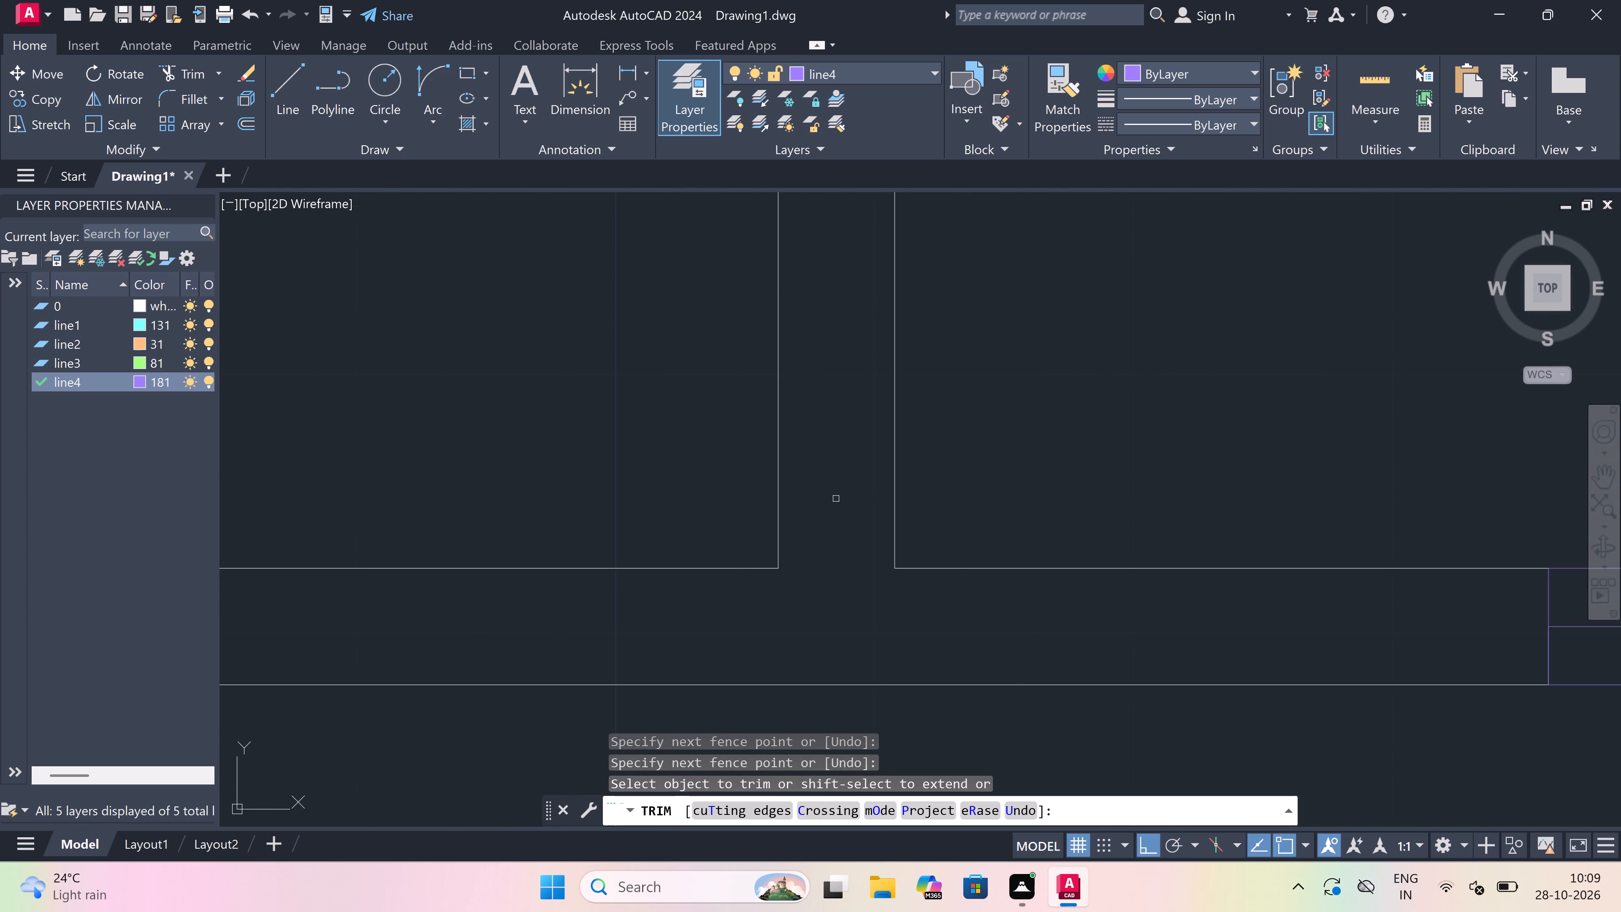
pyautogui.press('Escape')
# Draw a west jamb across the south wall between the small toilet and southeast room, and a 4' centre line eastward from its midpoint.
pyautogui.scroll(-6, 853, 559)
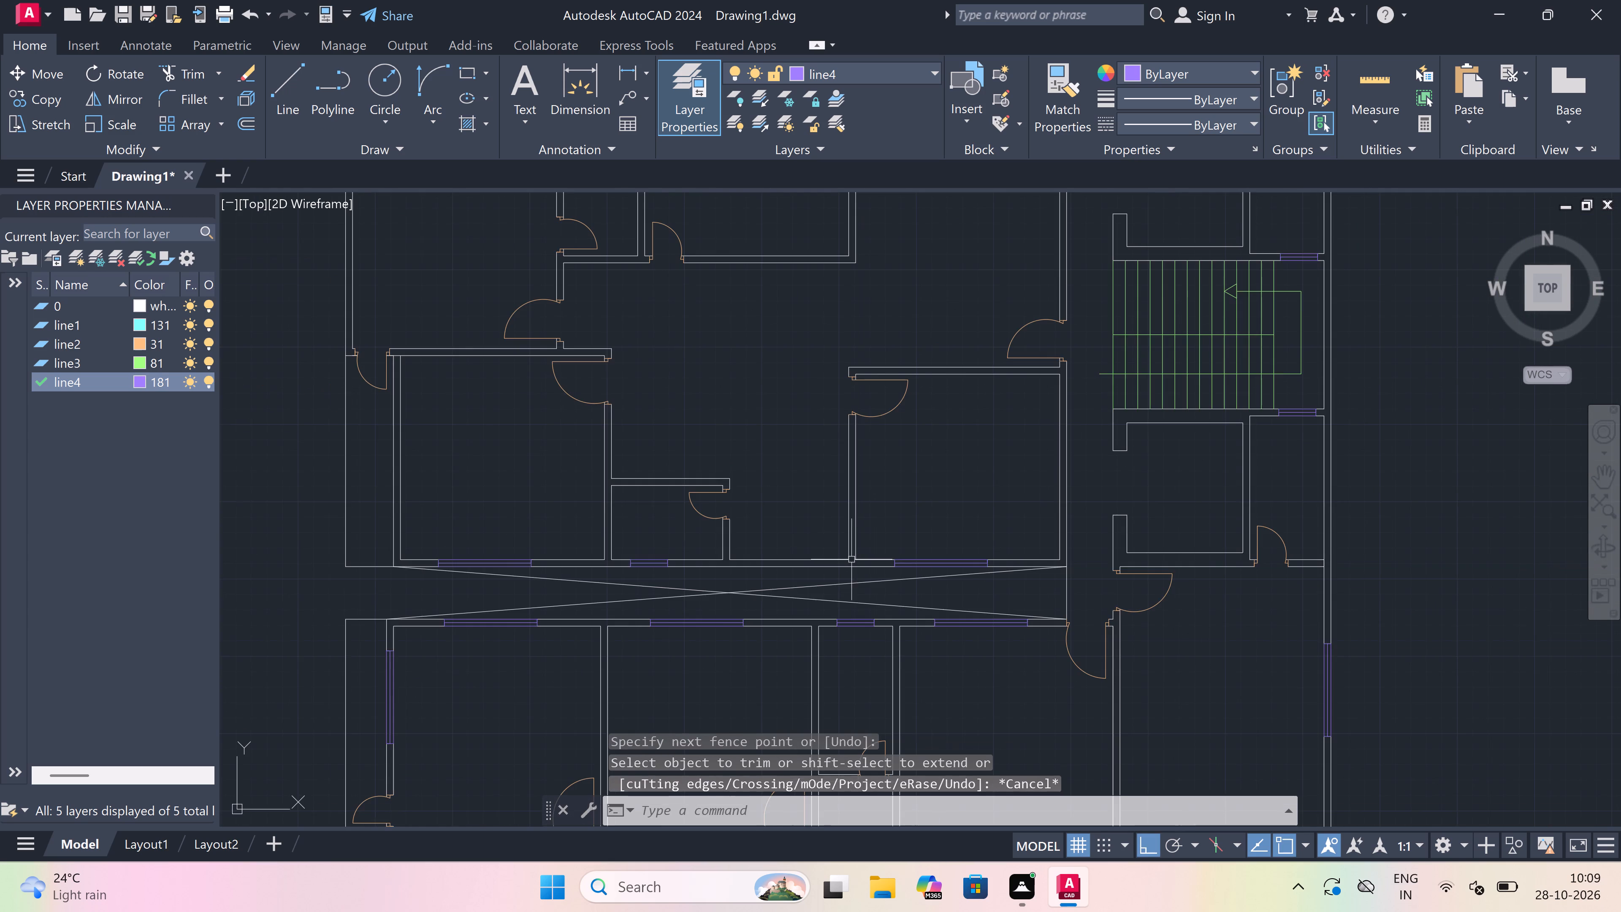
pyautogui.scroll(2, 780, 542)
pyautogui.press('l')
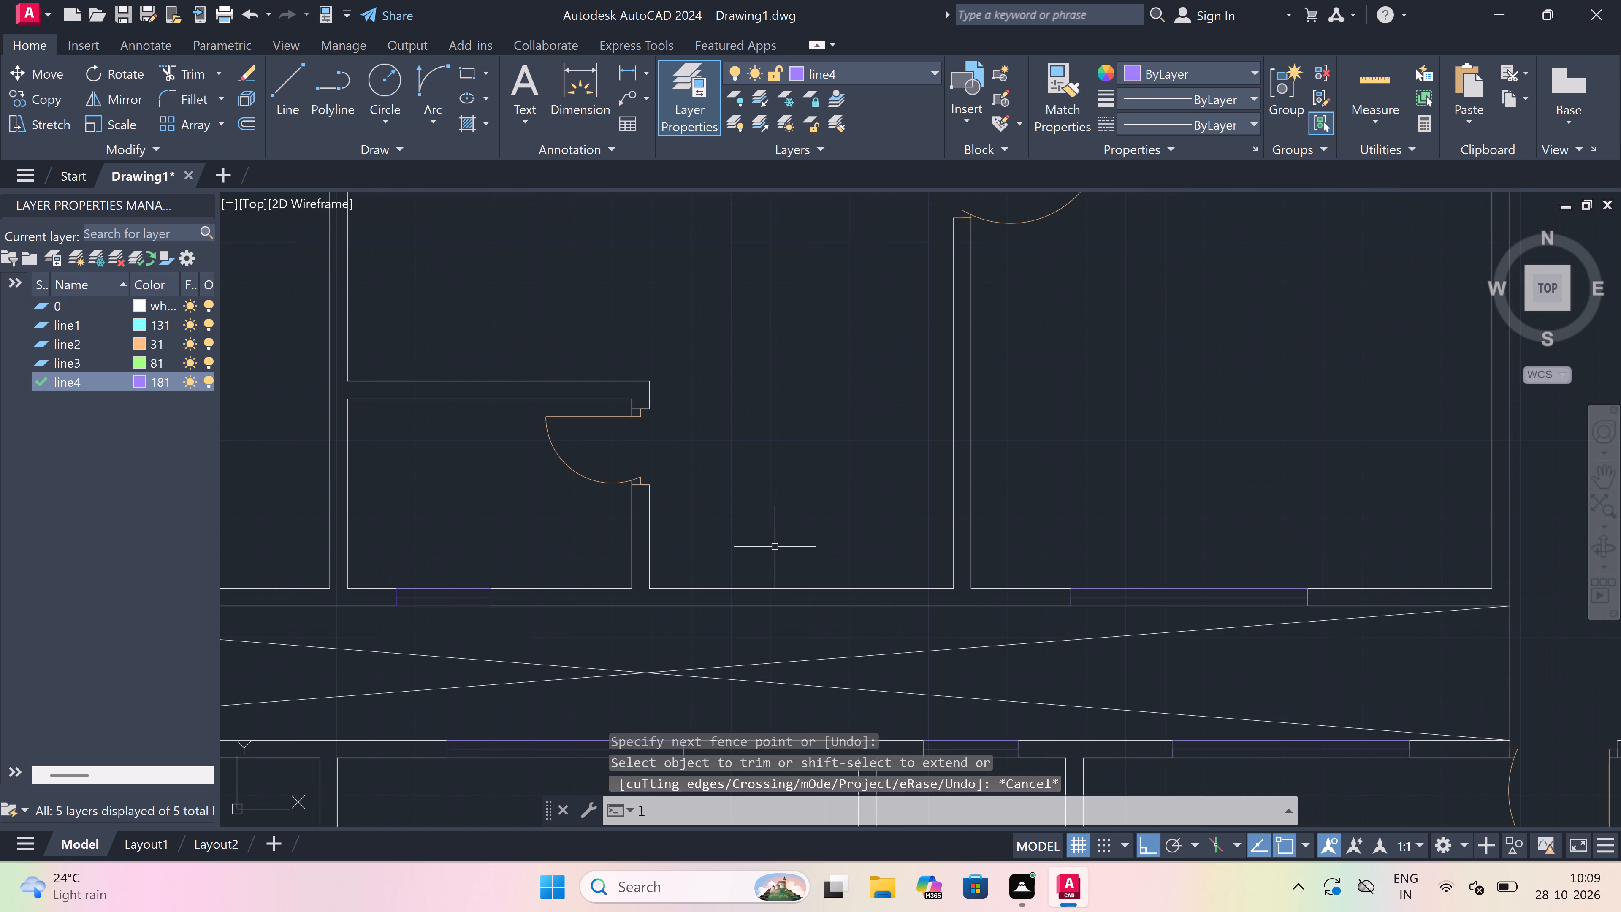
pyautogui.press('space')
pyautogui.scroll(1, 685, 593)
pyautogui.click(686, 586)
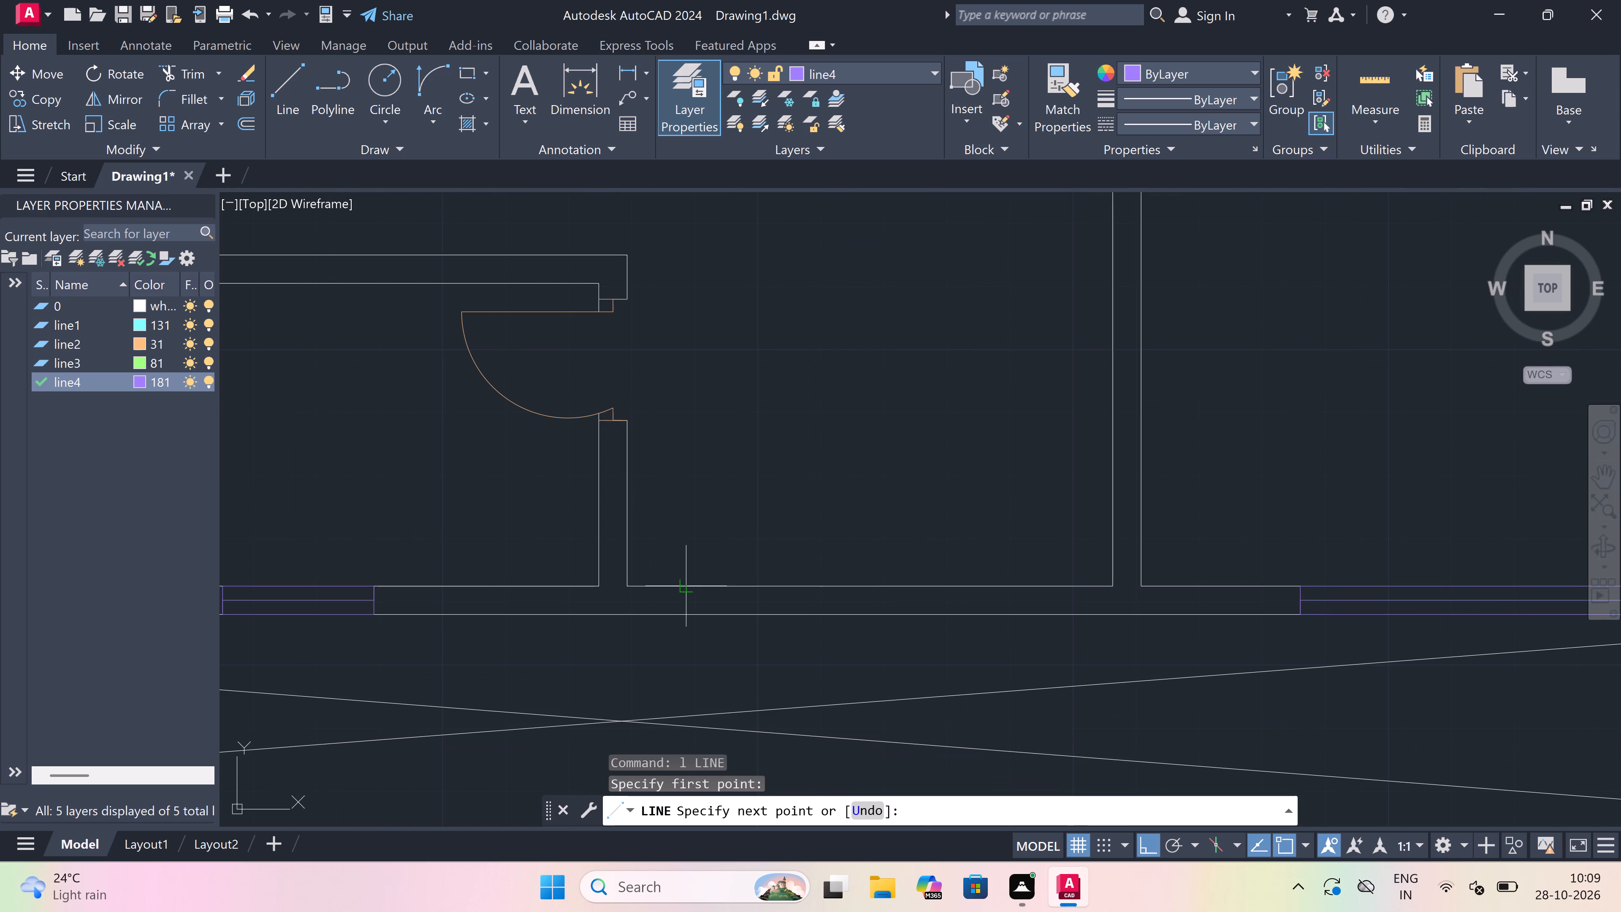
pyautogui.click(690, 614)
pyautogui.click(691, 601)
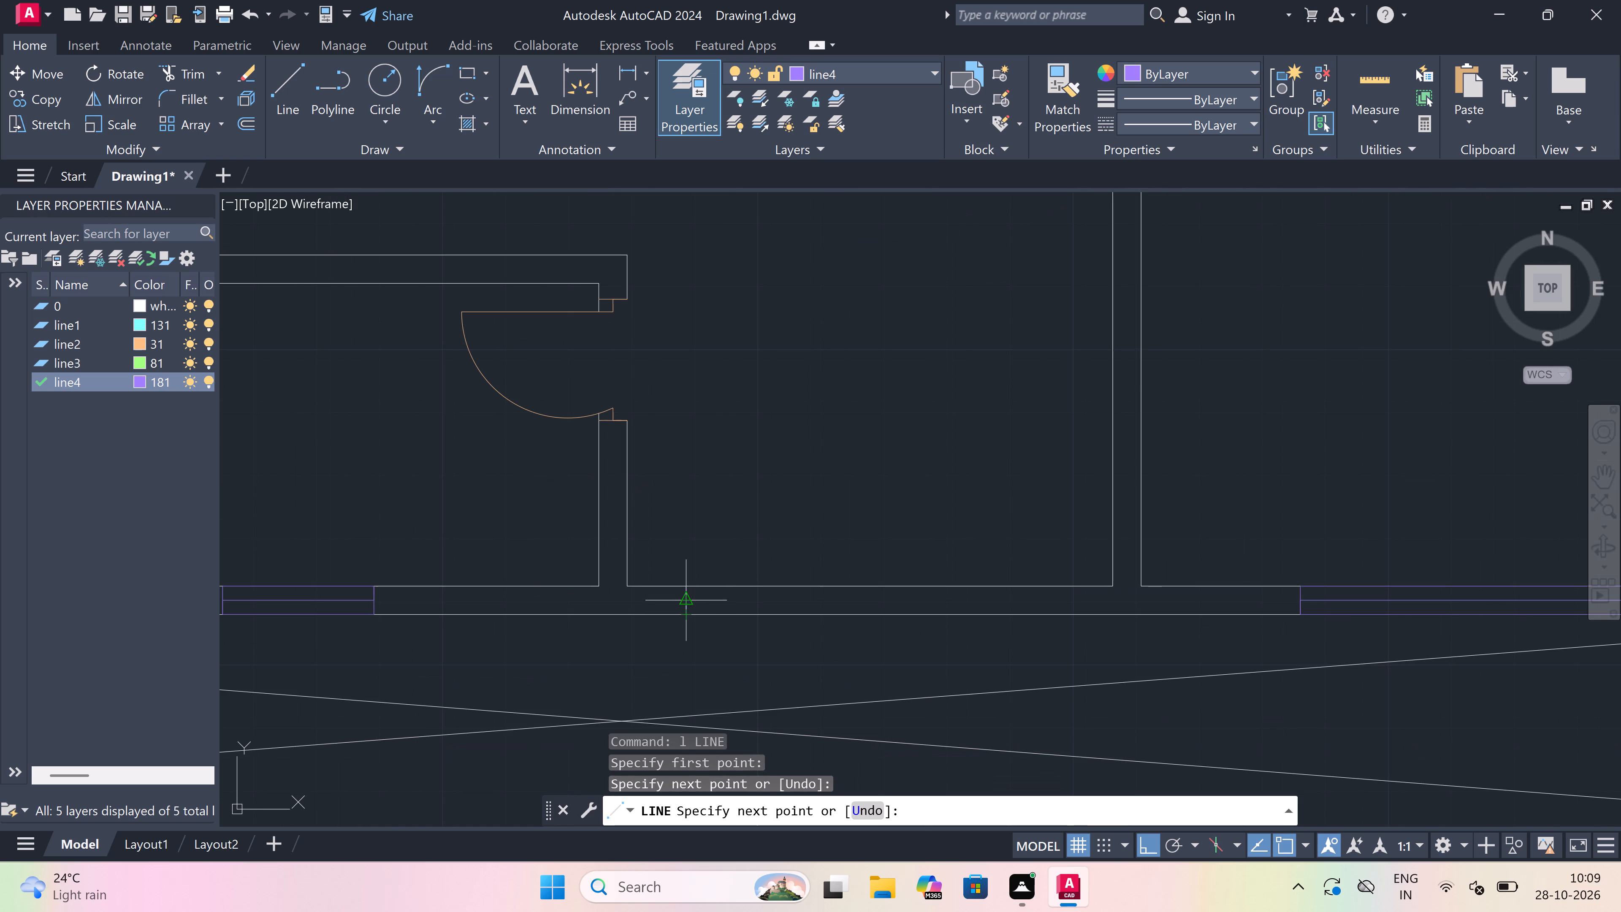
pyautogui.scroll(2, 899, 588)
pyautogui.press('4')
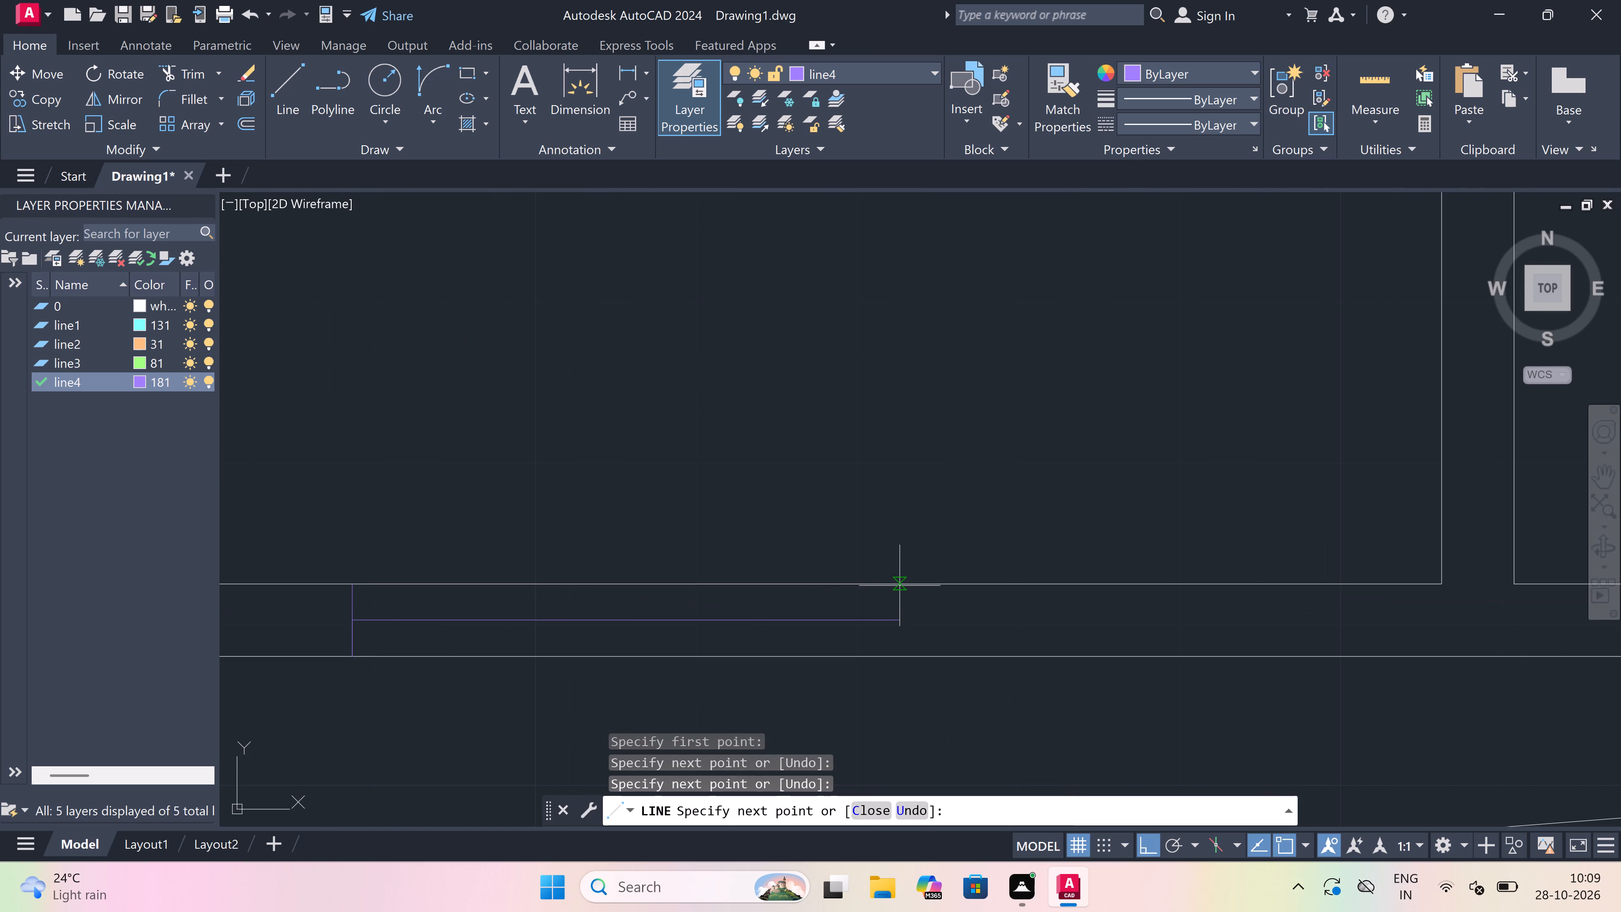
pyautogui.press("'")
pyautogui.press('space')
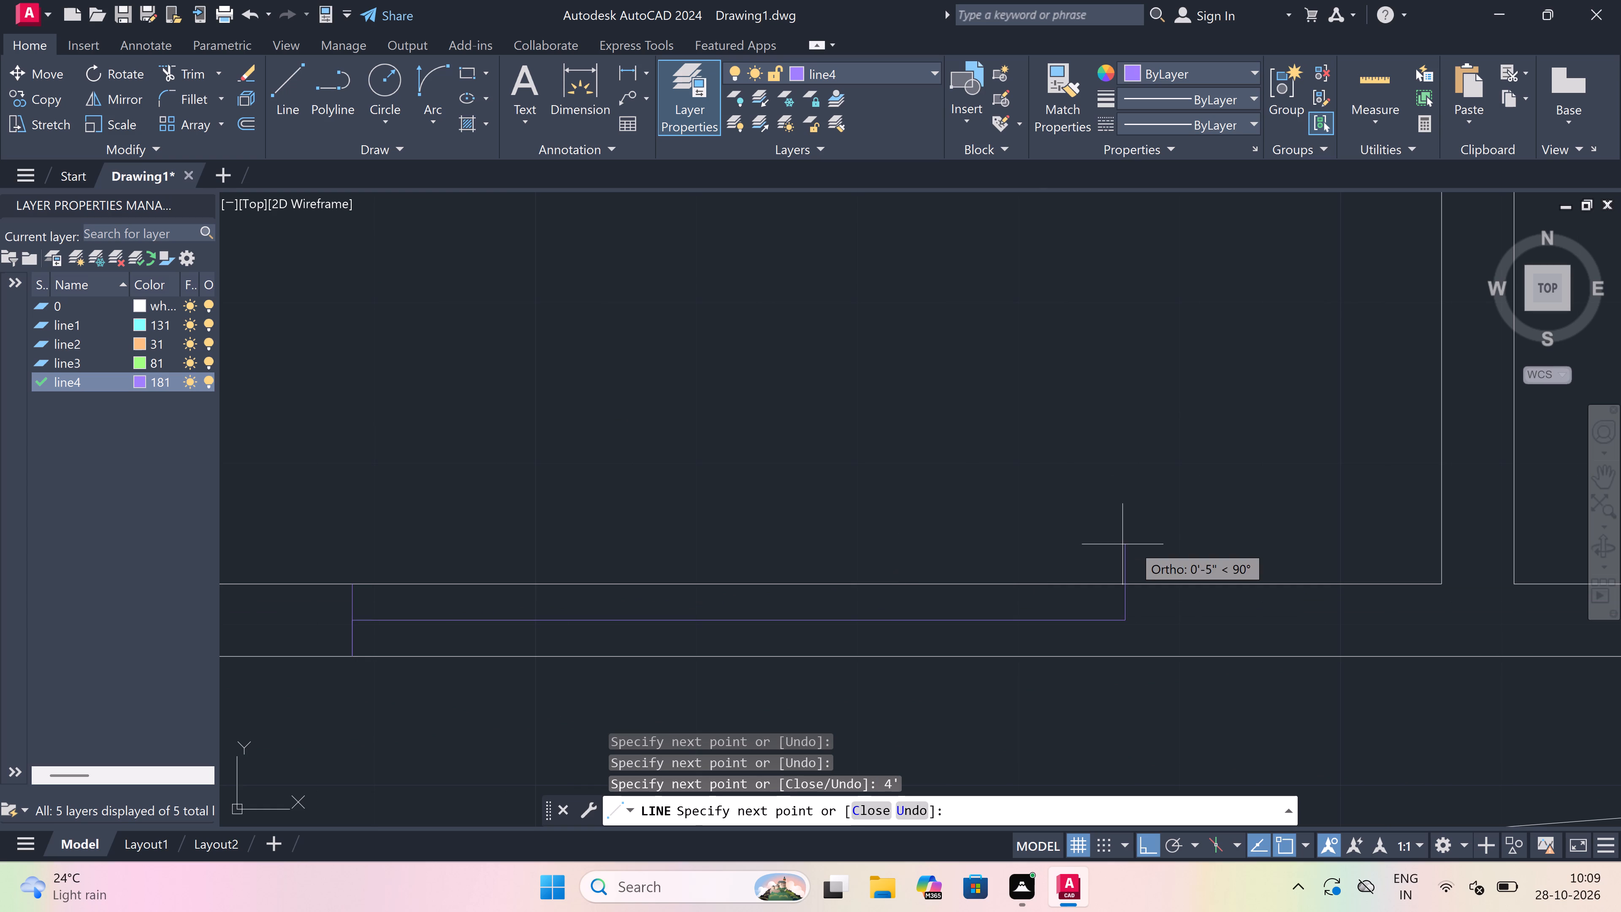
# Draw the east jamb line across the south wall at the end of the 4' window centre line.
pyautogui.moveTo(1126, 581); pyautogui.dragTo(1126, 589)
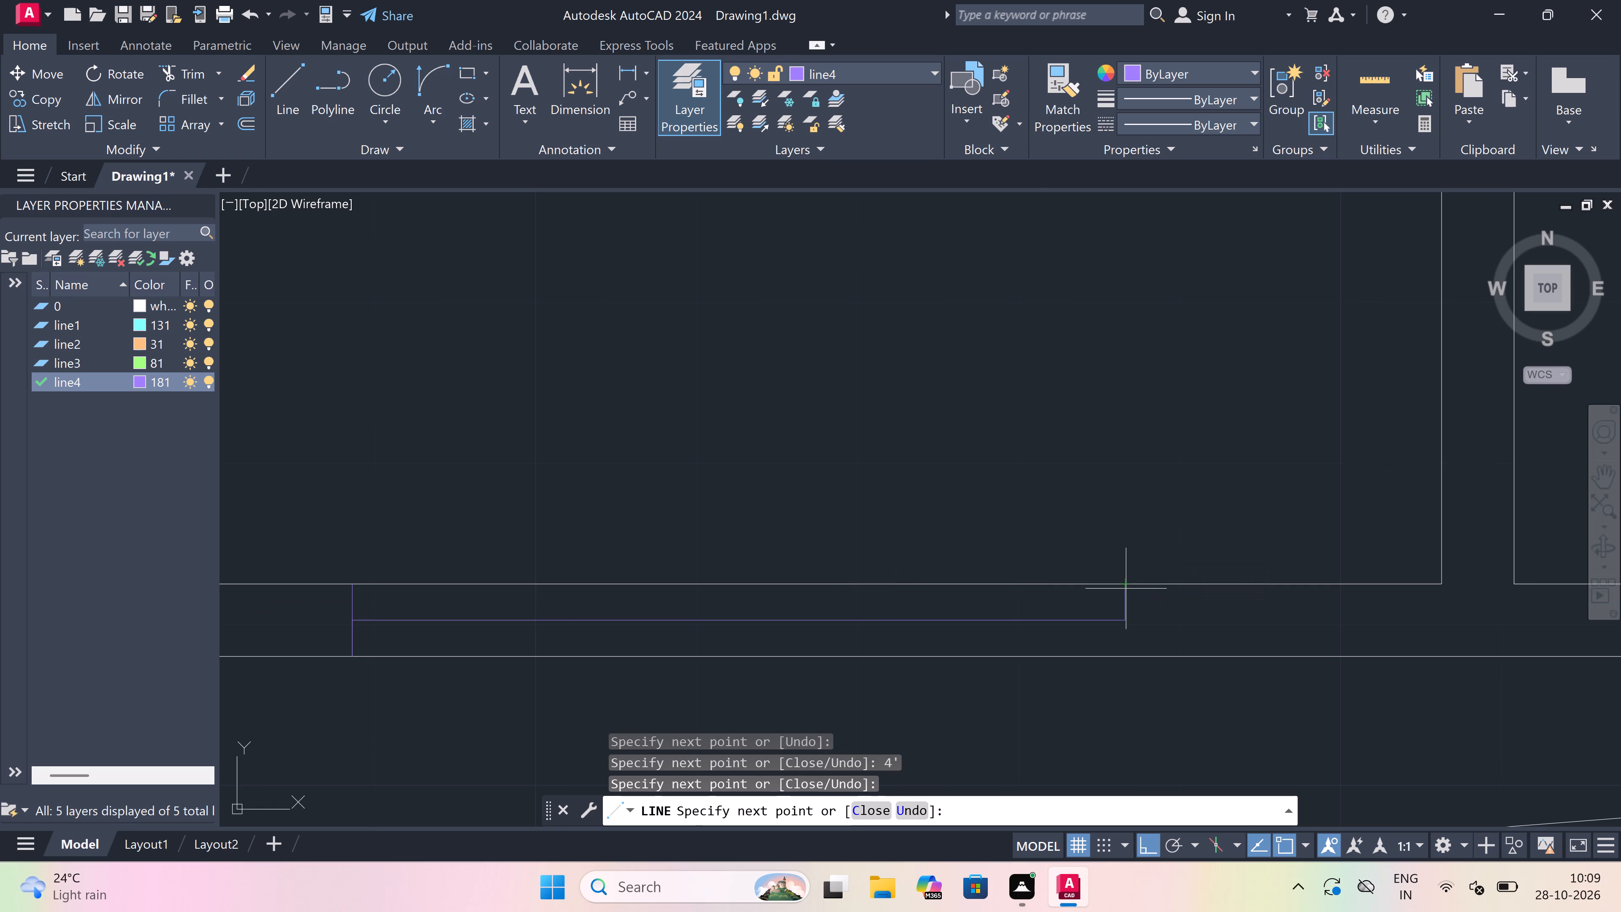
pyautogui.click(1126, 658)
pyautogui.press('Escape')
# Trim the outer and inner south wall lines between the jambs of the 4' window.
pyautogui.press('t')
pyautogui.press('r')
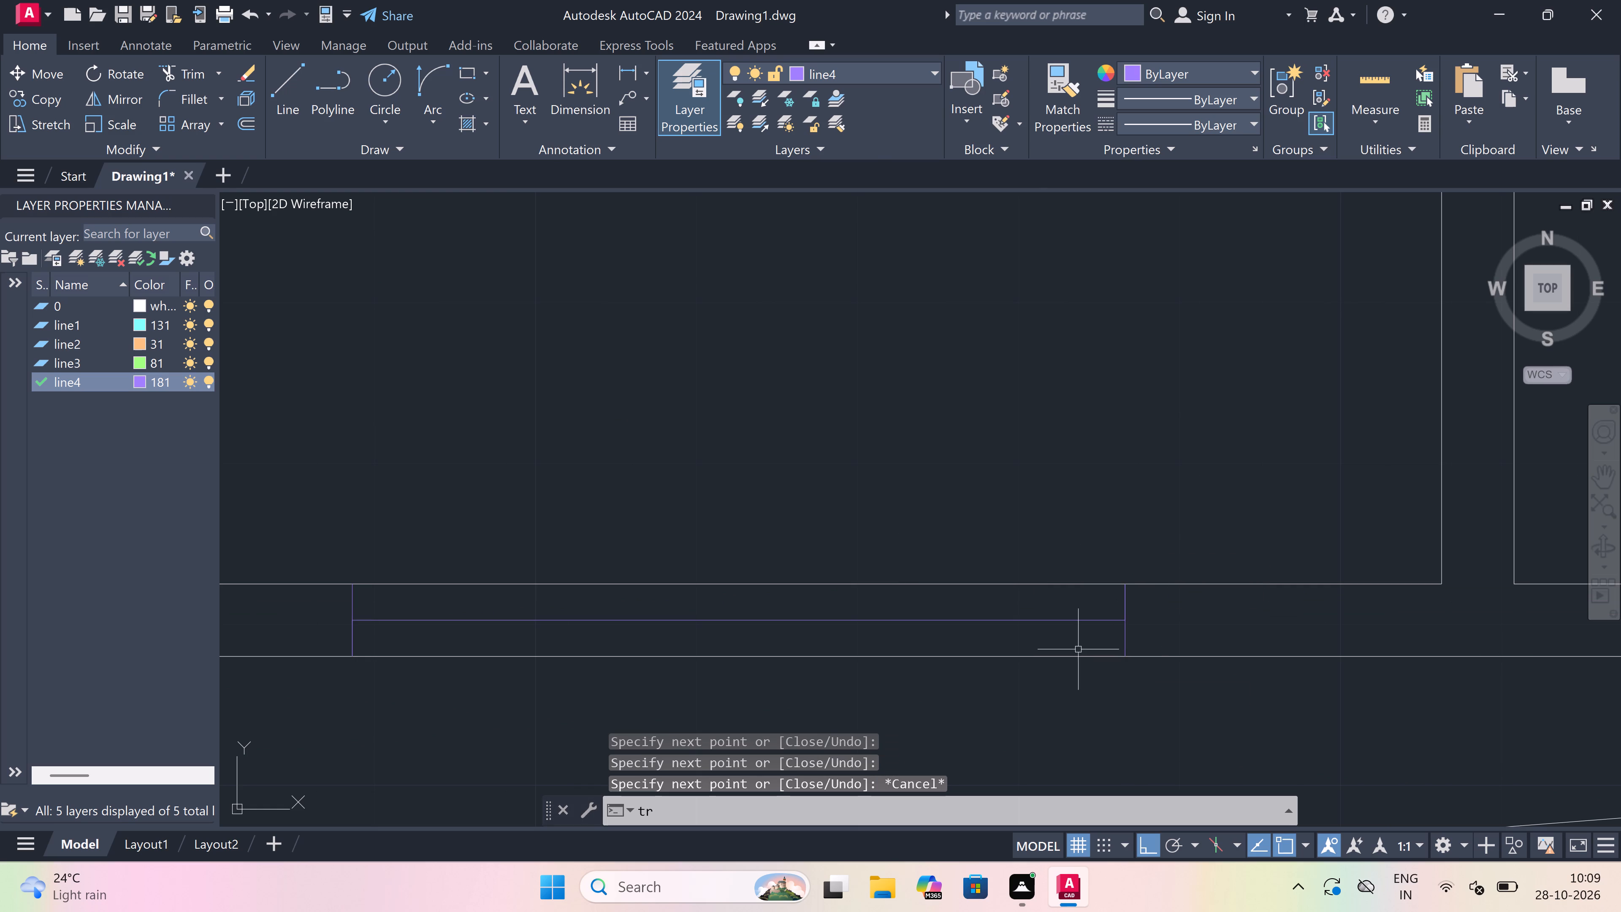
pyautogui.press('space')
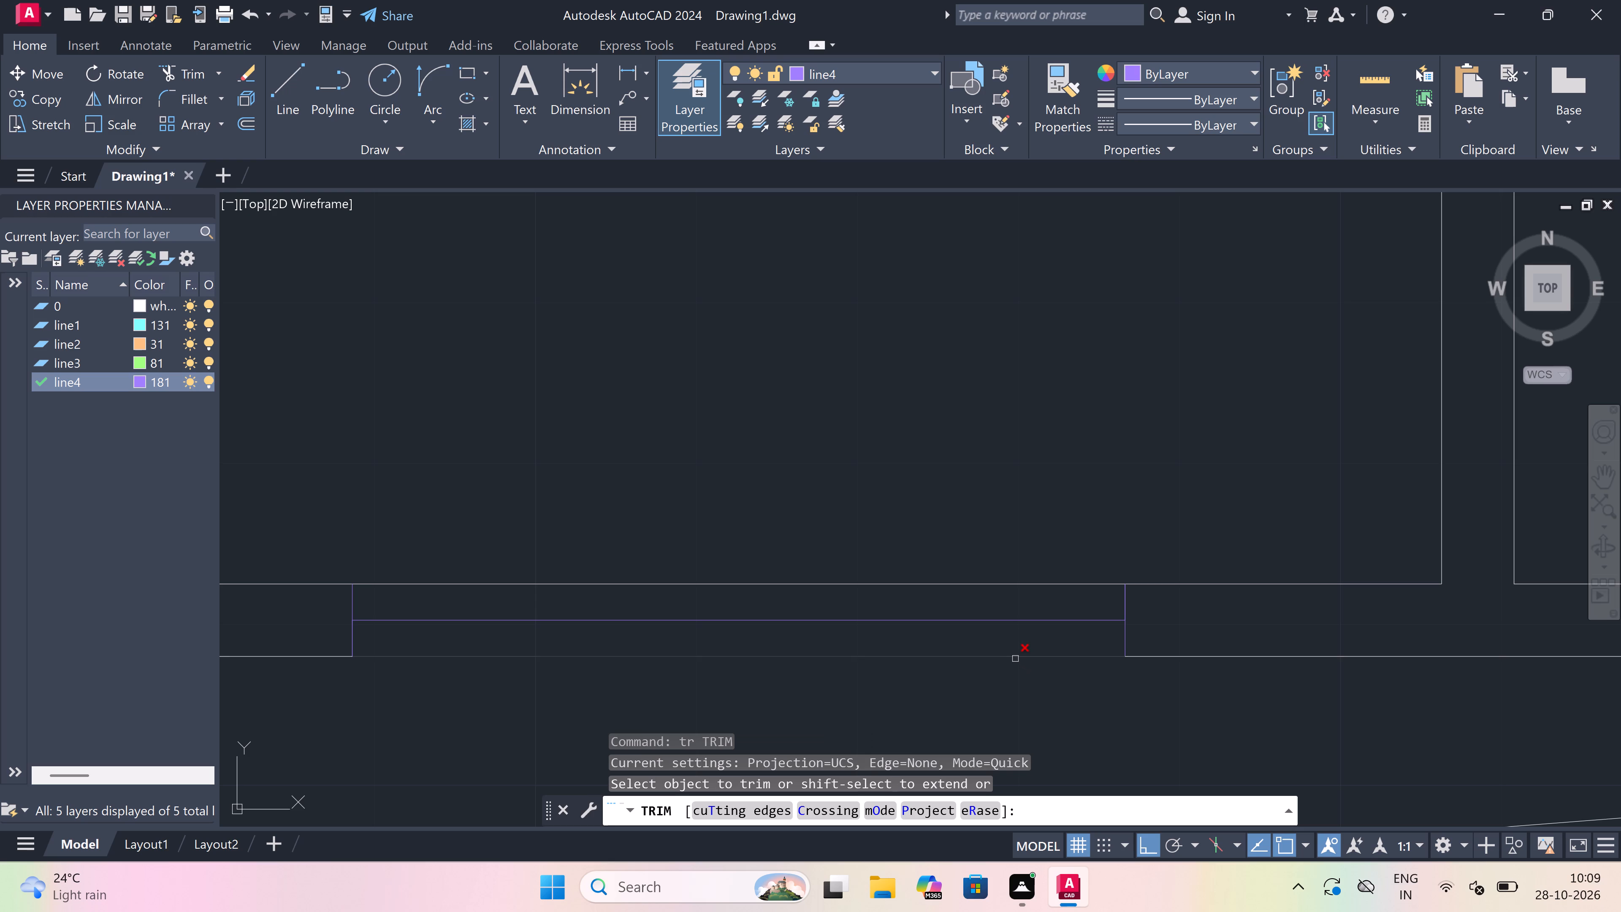
pyautogui.click(1016, 658)
pyautogui.click(987, 583)
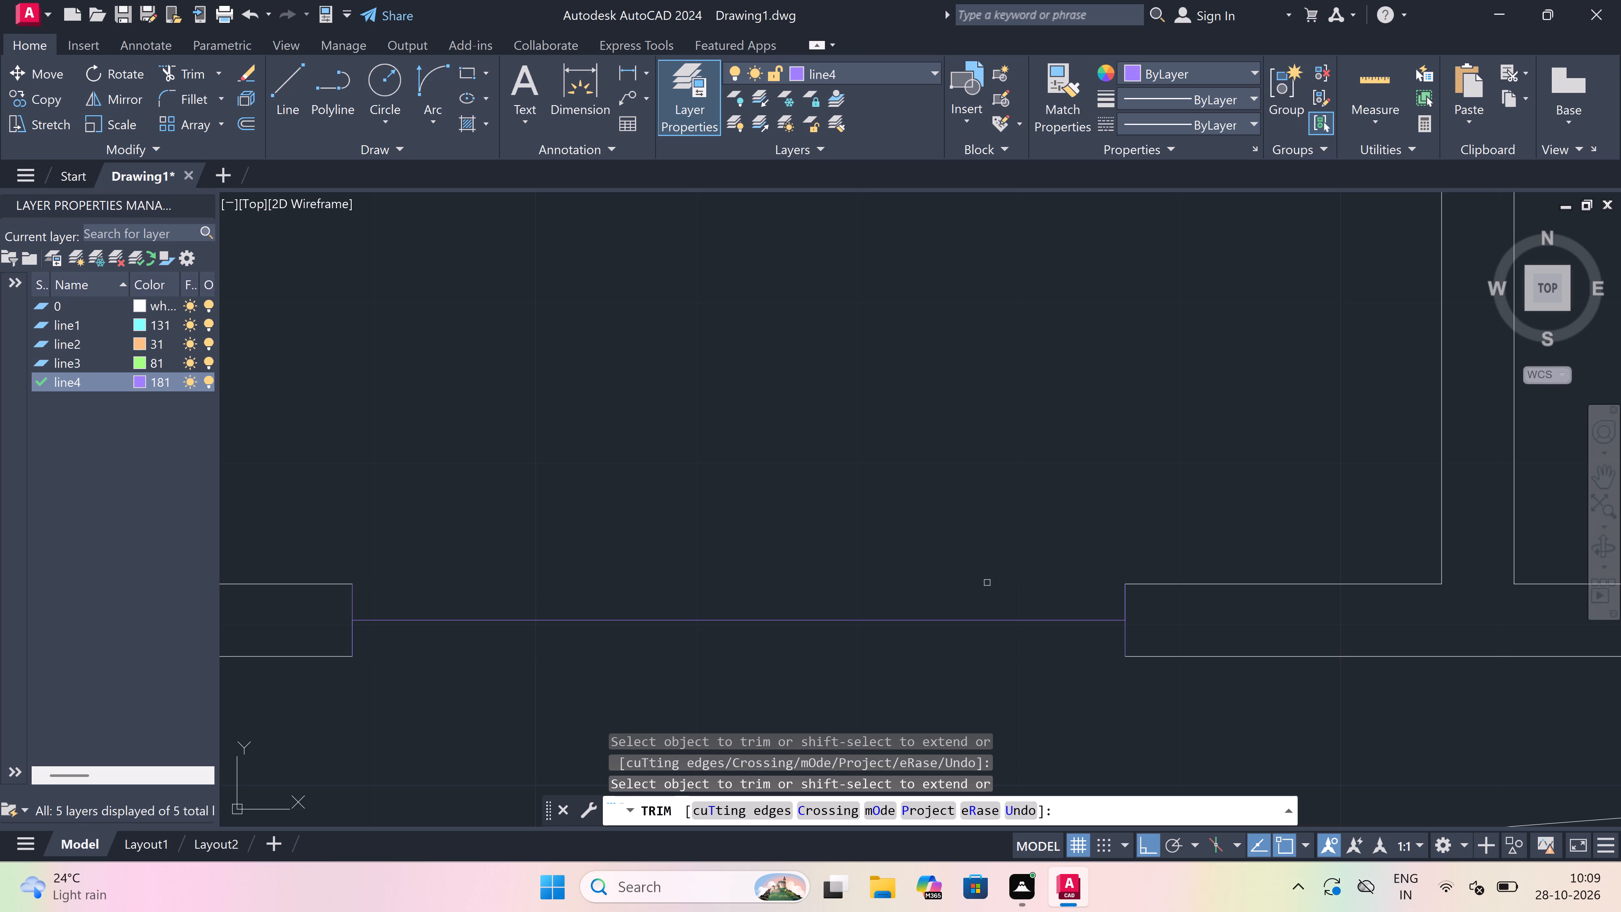
pyautogui.press('Escape')
# Draw the inner and outer face lines of the 4' south window between its two jambs.
pyautogui.write('l')
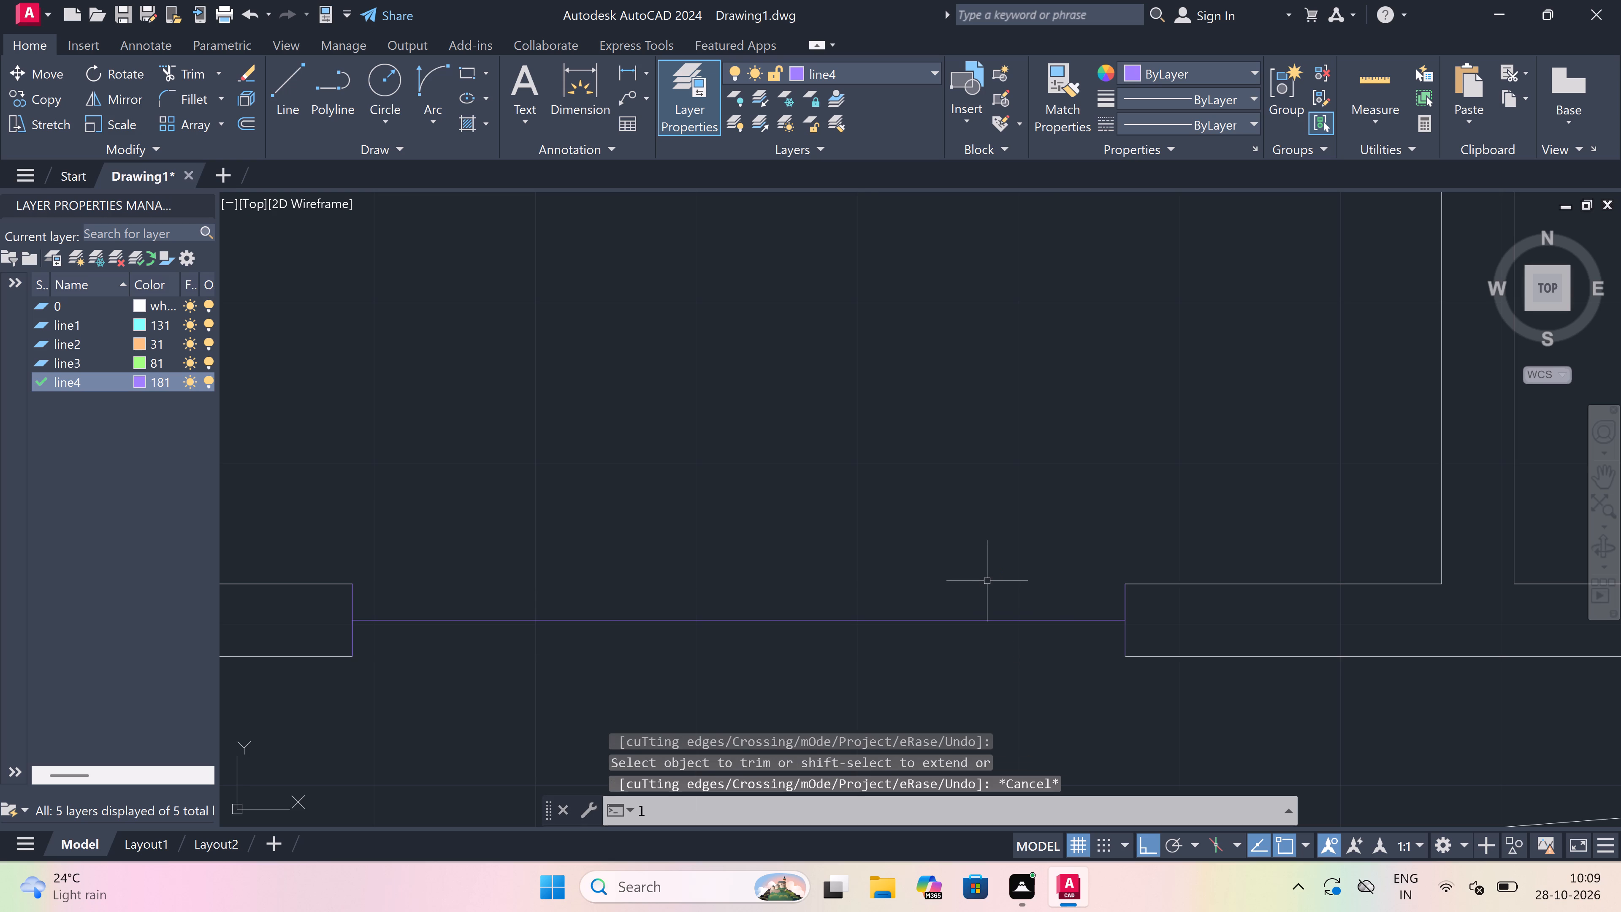
pyautogui.press('space')
pyautogui.moveTo(1131, 580); pyautogui.dragTo(1116, 578)
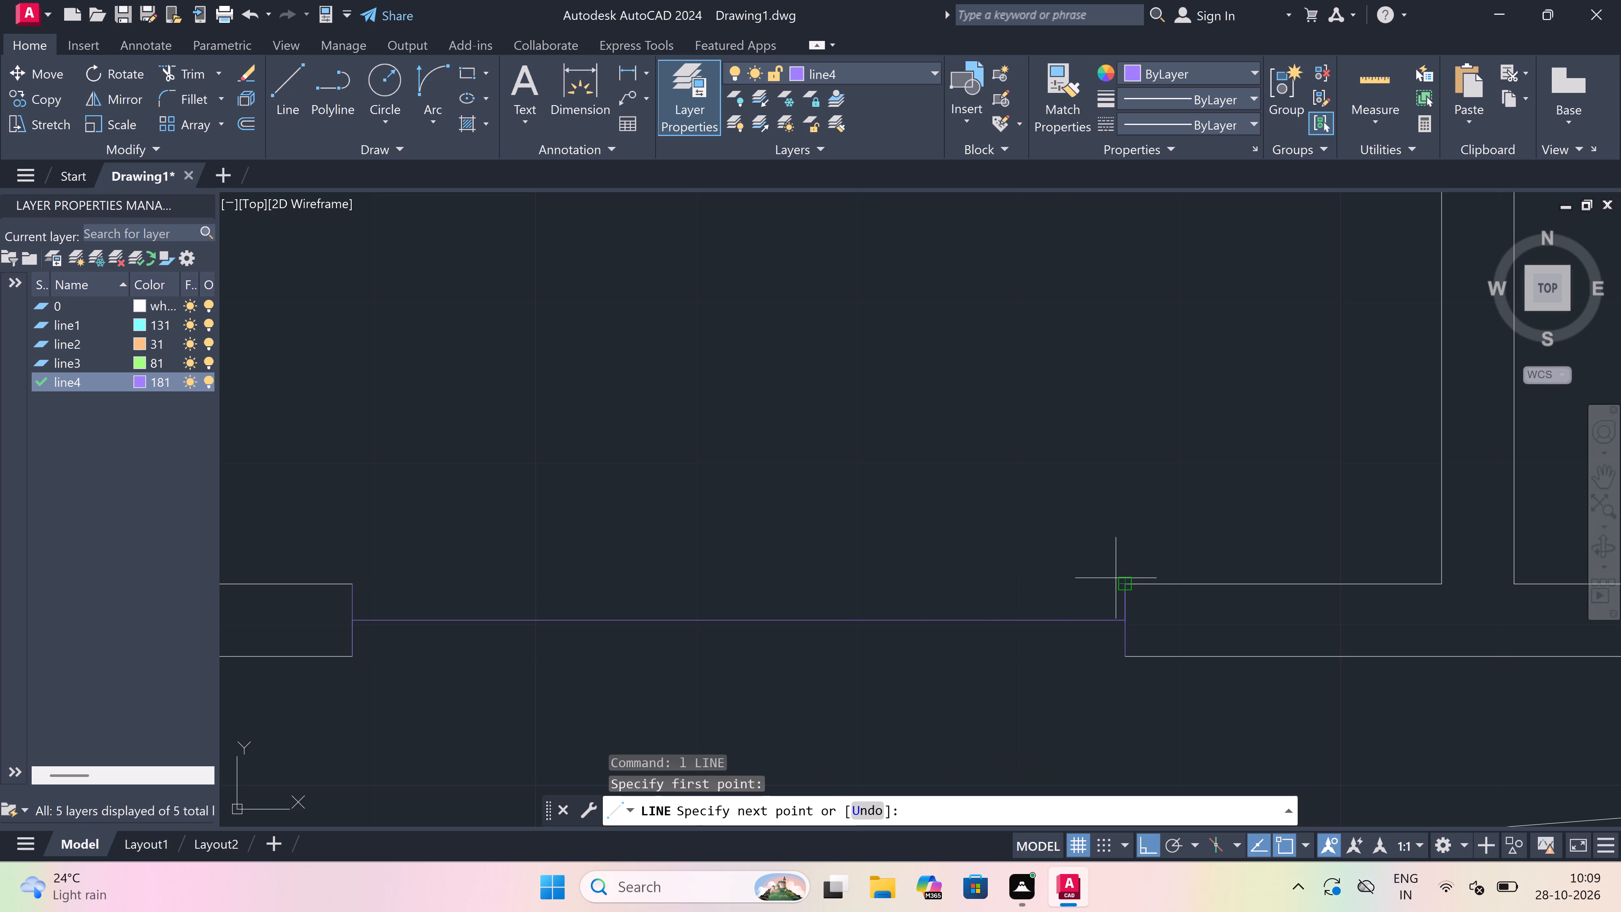
pyautogui.click(350, 586)
pyautogui.press('Escape')
pyautogui.press('space')
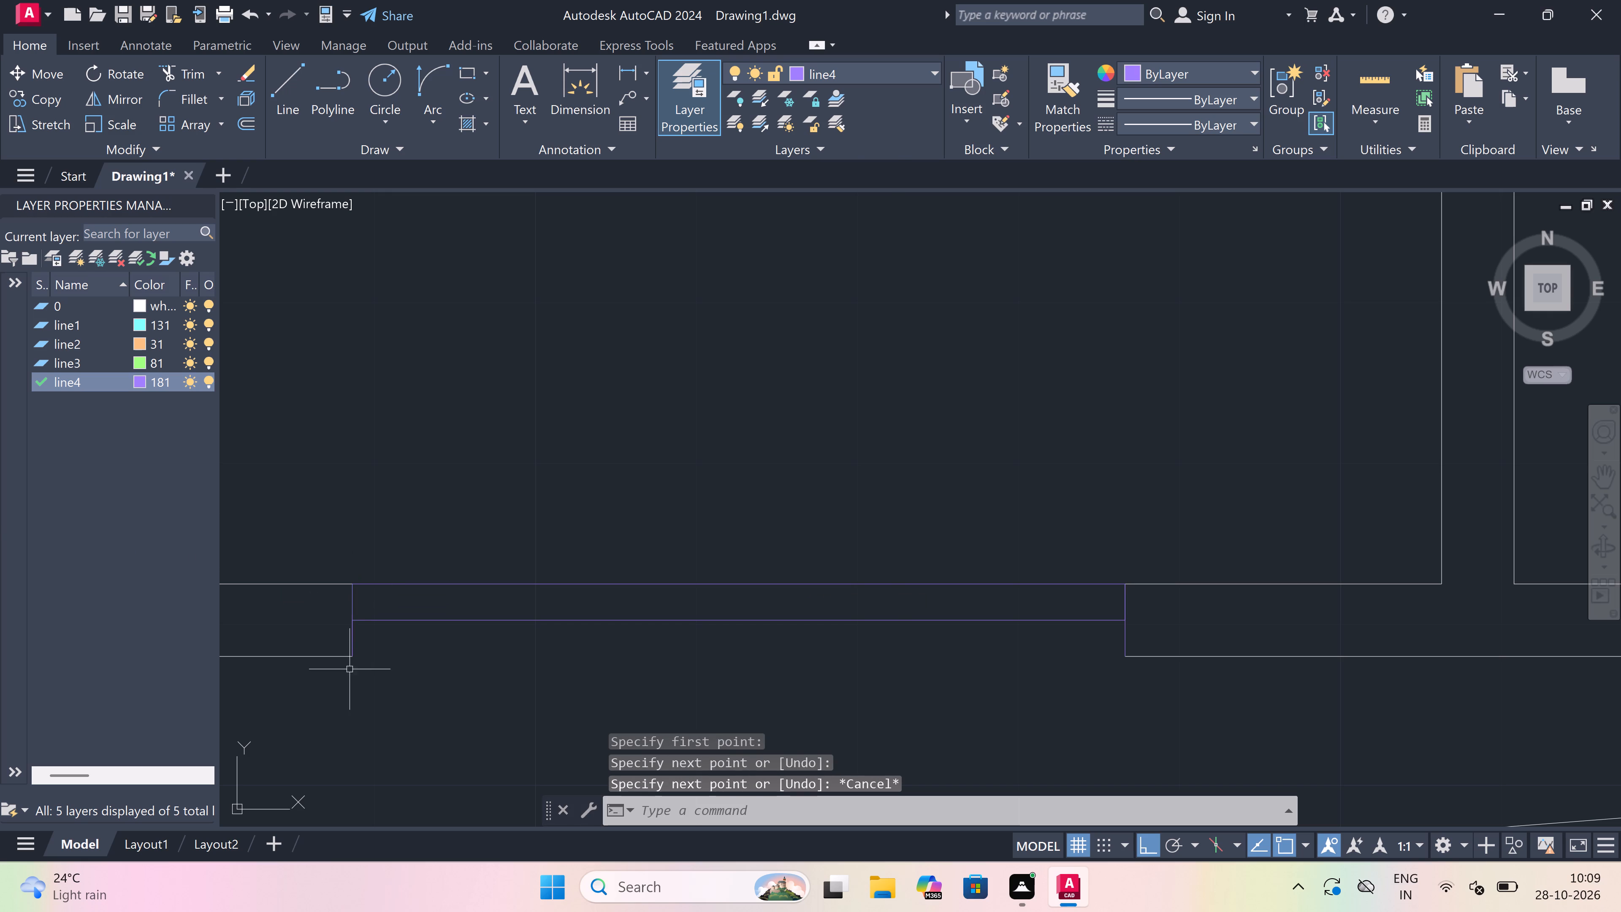
pyautogui.click(348, 654)
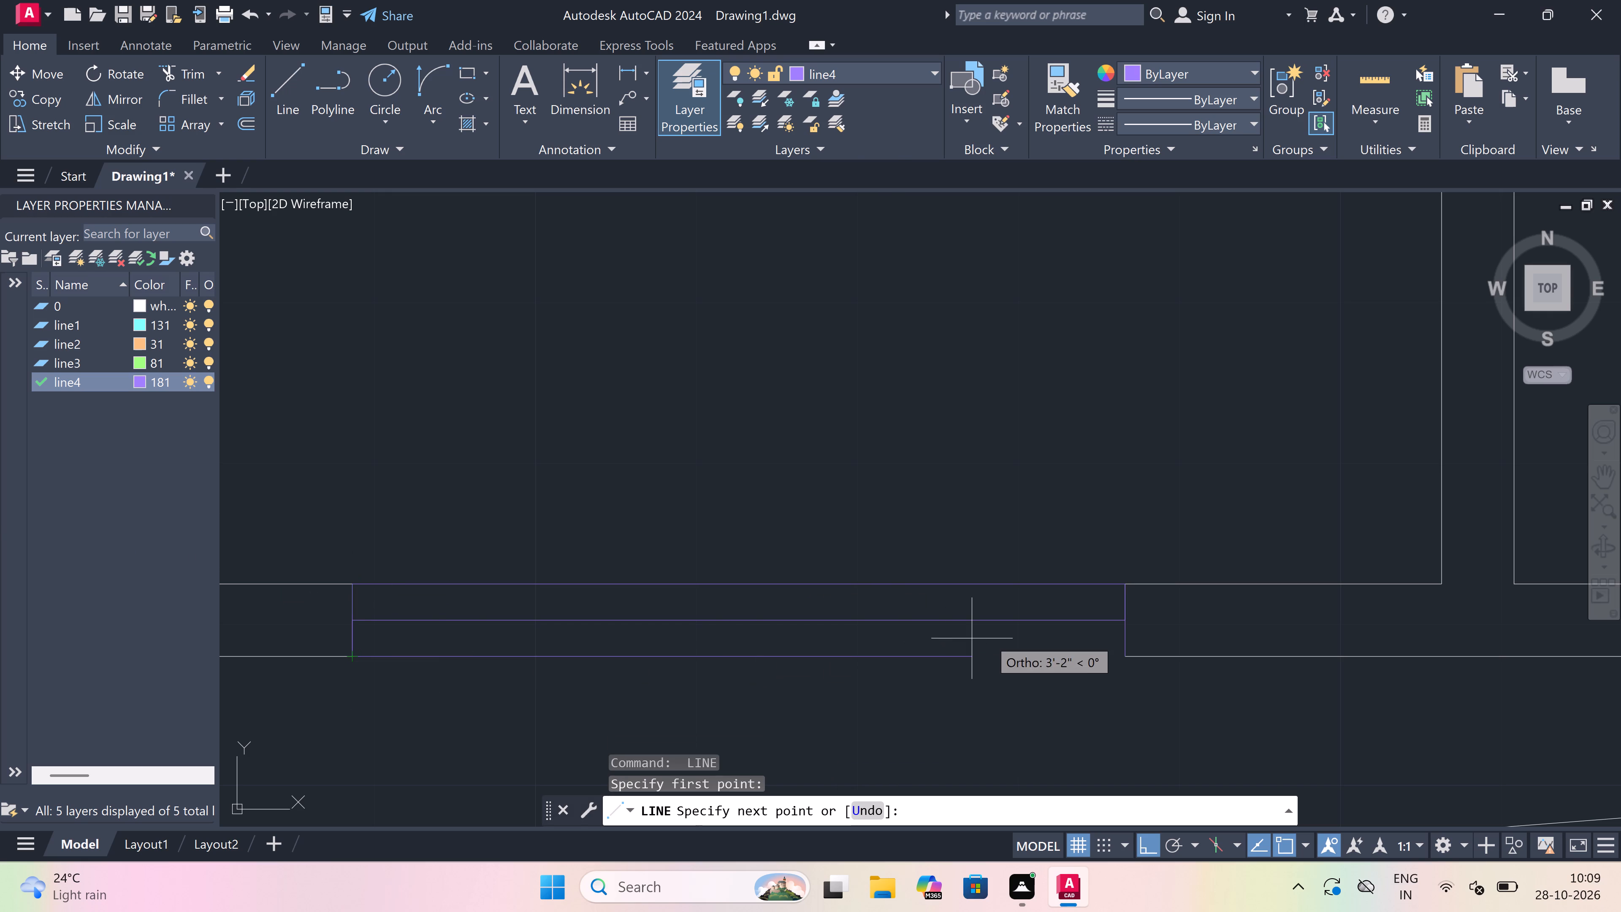
pyautogui.click(1127, 655)
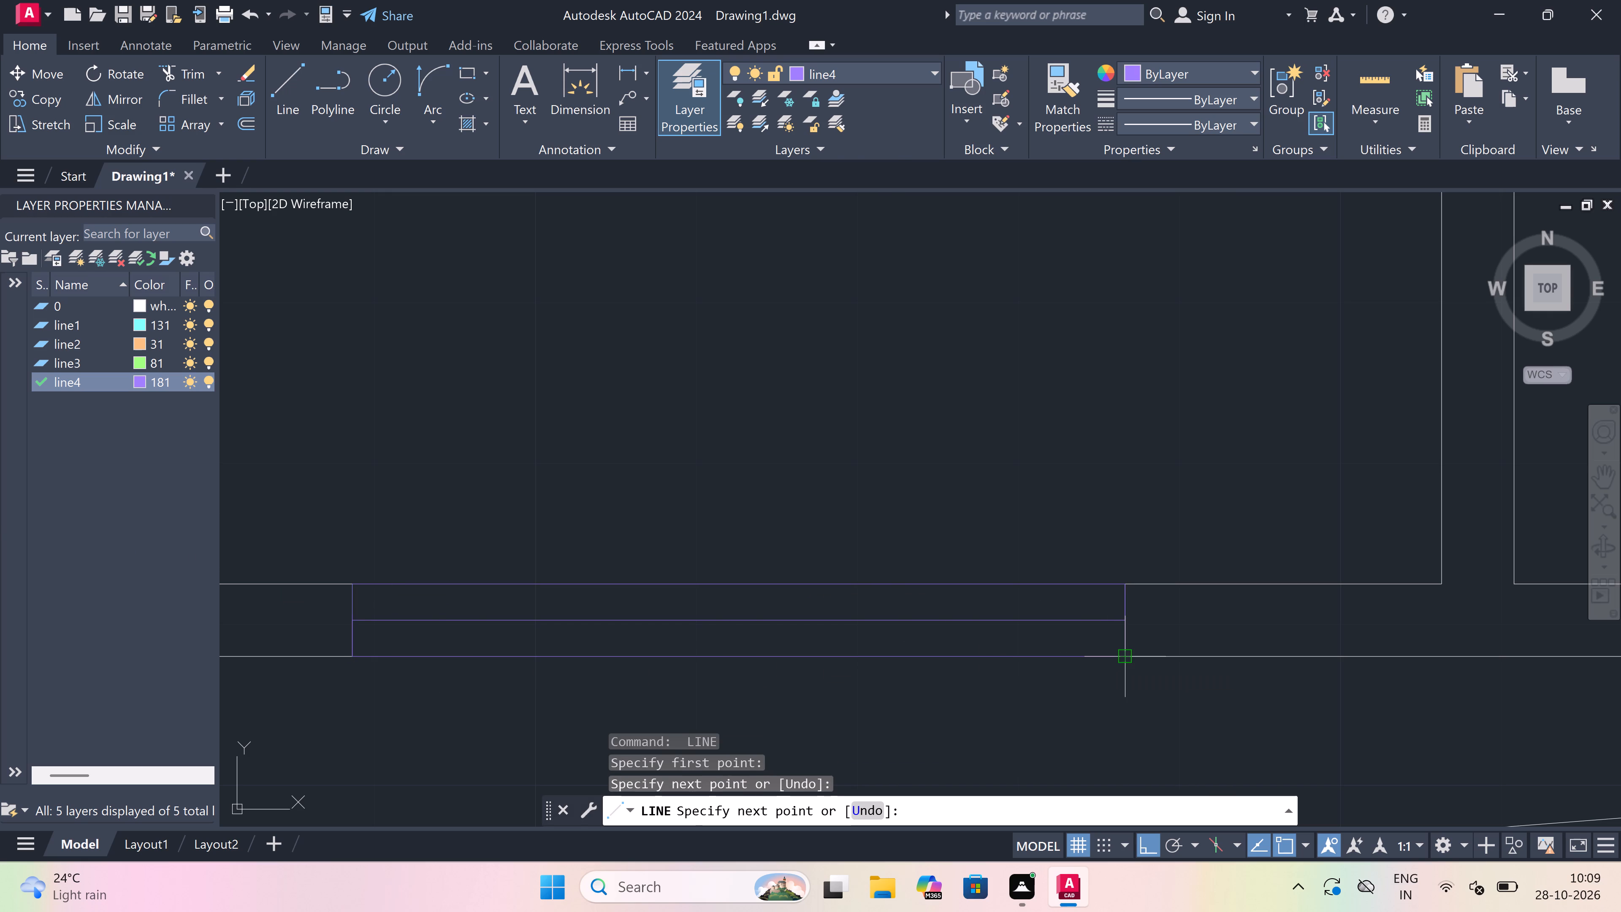
pyautogui.press('Escape')
# Draw a north jamb across the west wall of the middle apartment's northwest room, and a 5' centre line southward from its midpoint.
pyautogui.press('space')
pyautogui.scroll(-4, 706, 626)
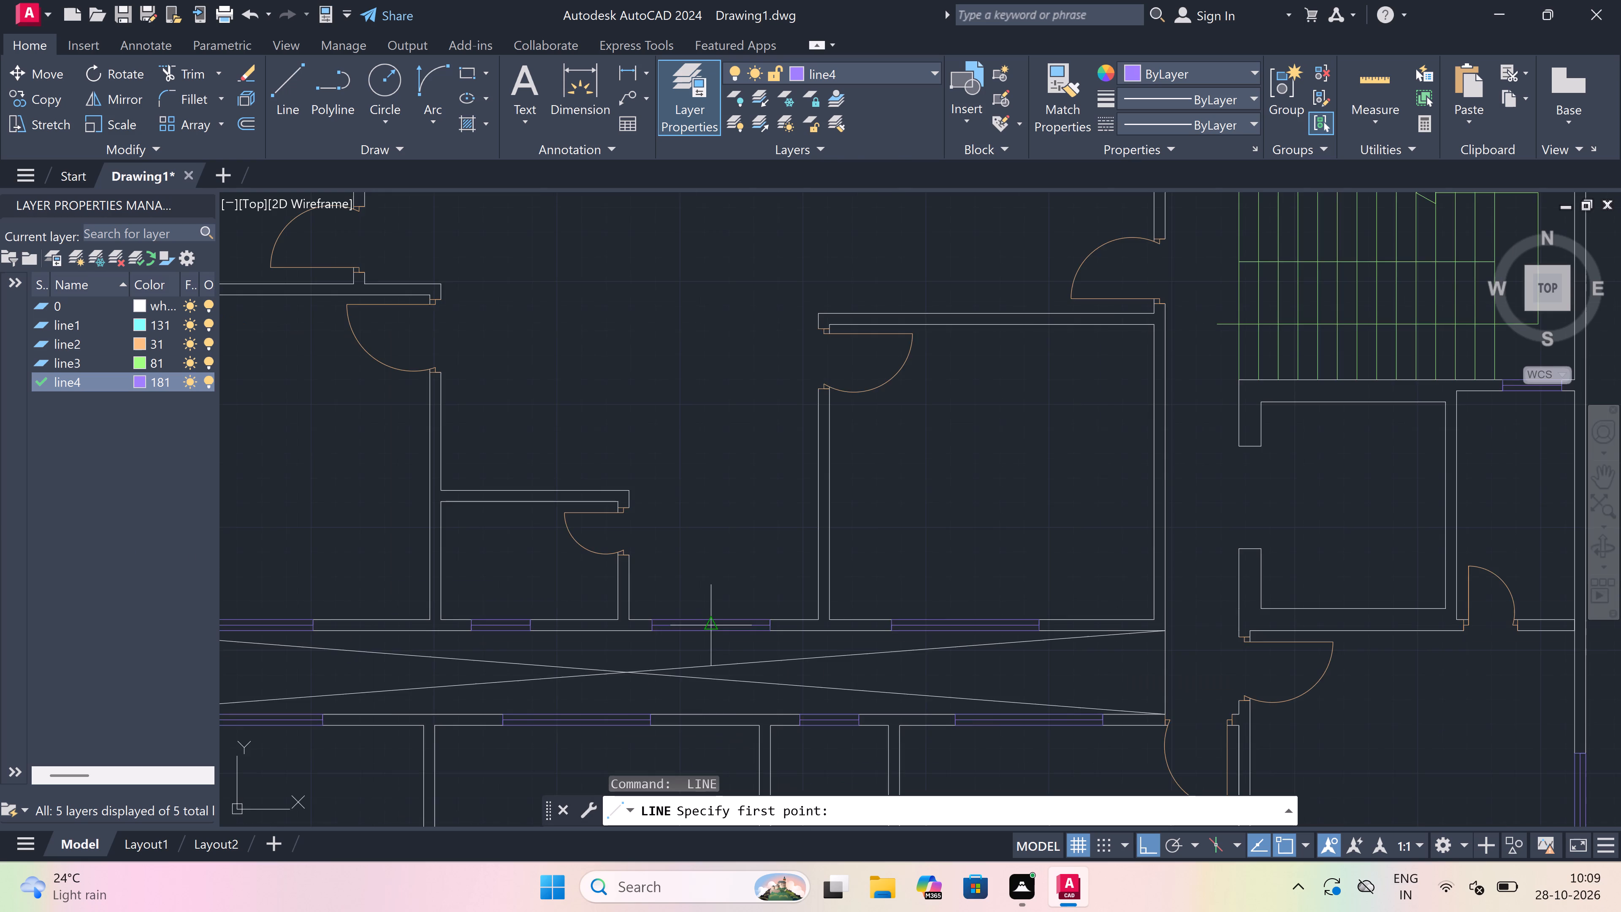
pyautogui.scroll(-3, 707, 624)
pyautogui.scroll(1, 393, 435)
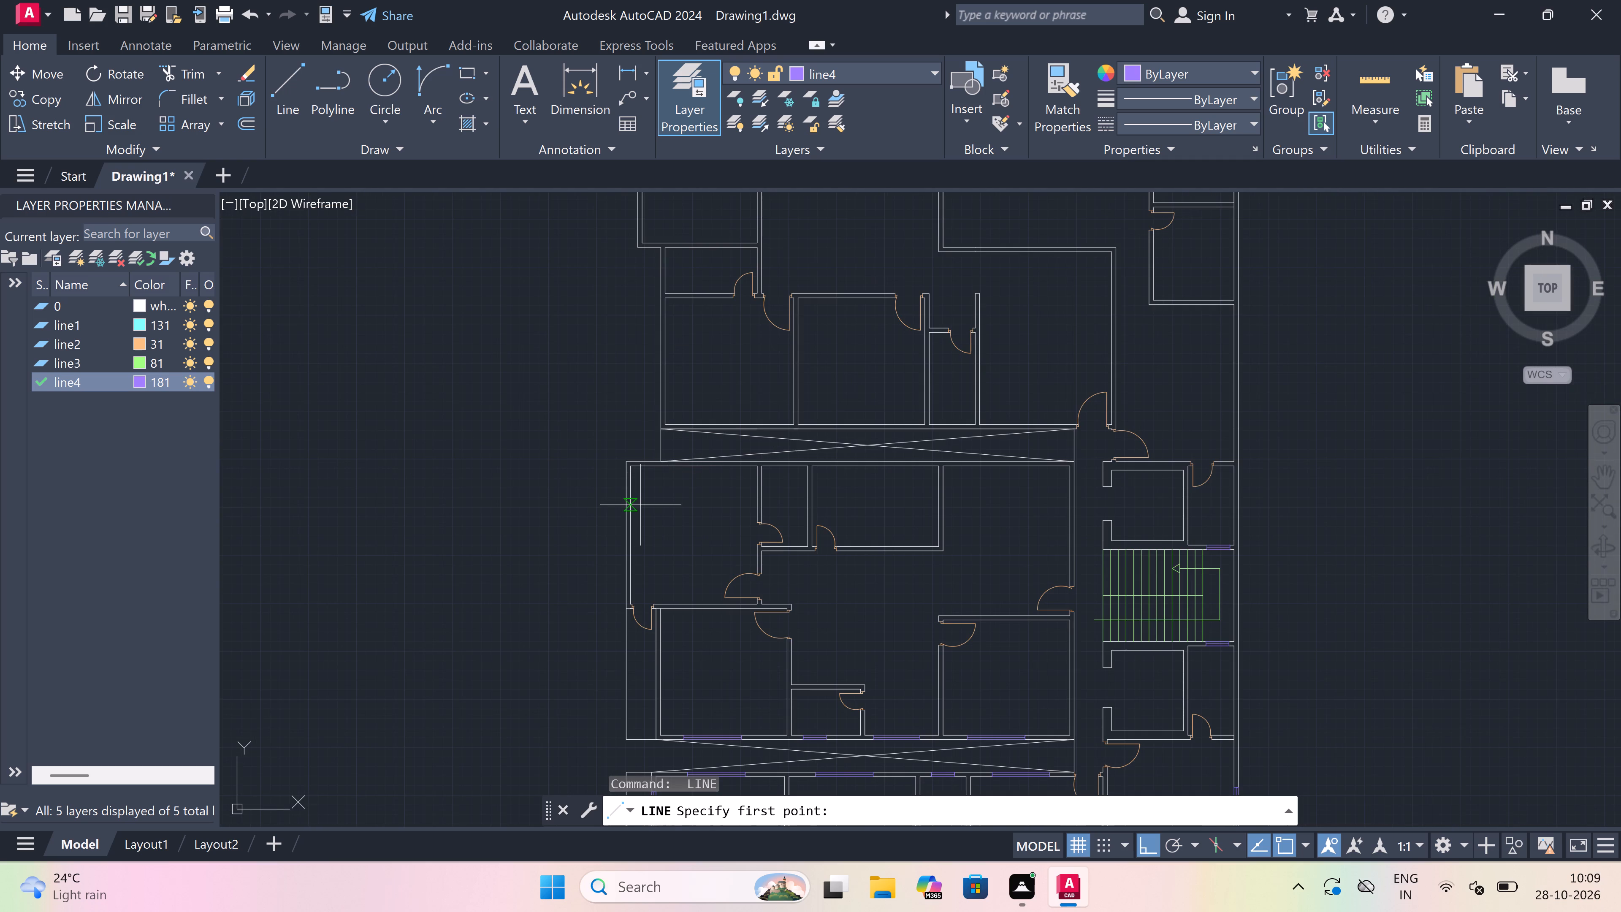
pyautogui.scroll(2, 640, 504)
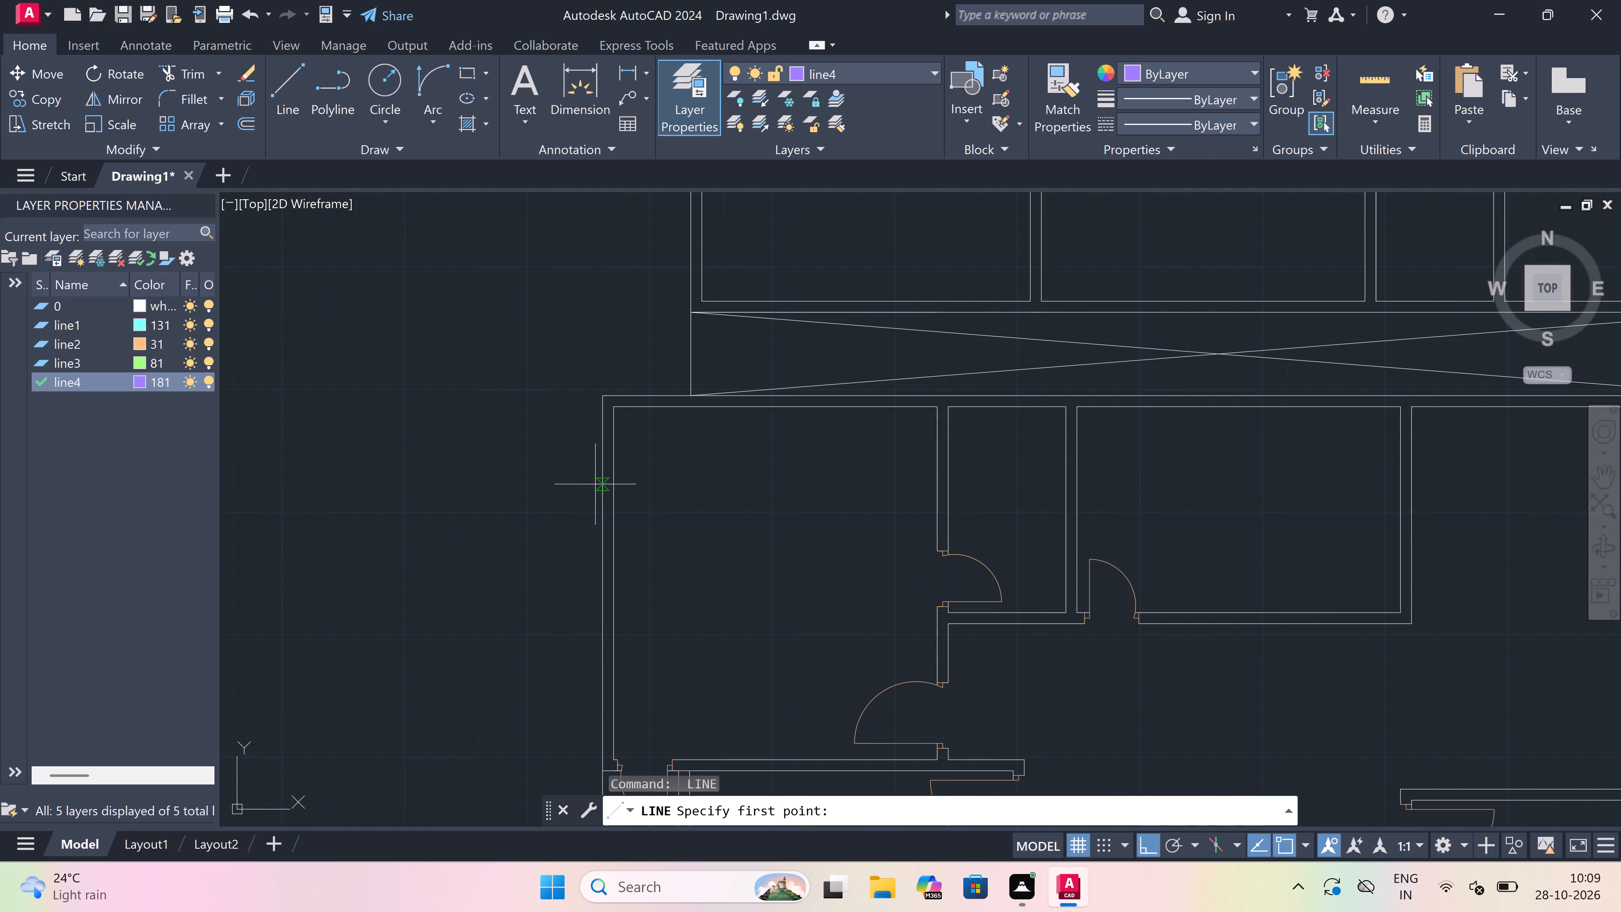
pyautogui.click(601, 489)
pyautogui.scroll(2, 602, 489)
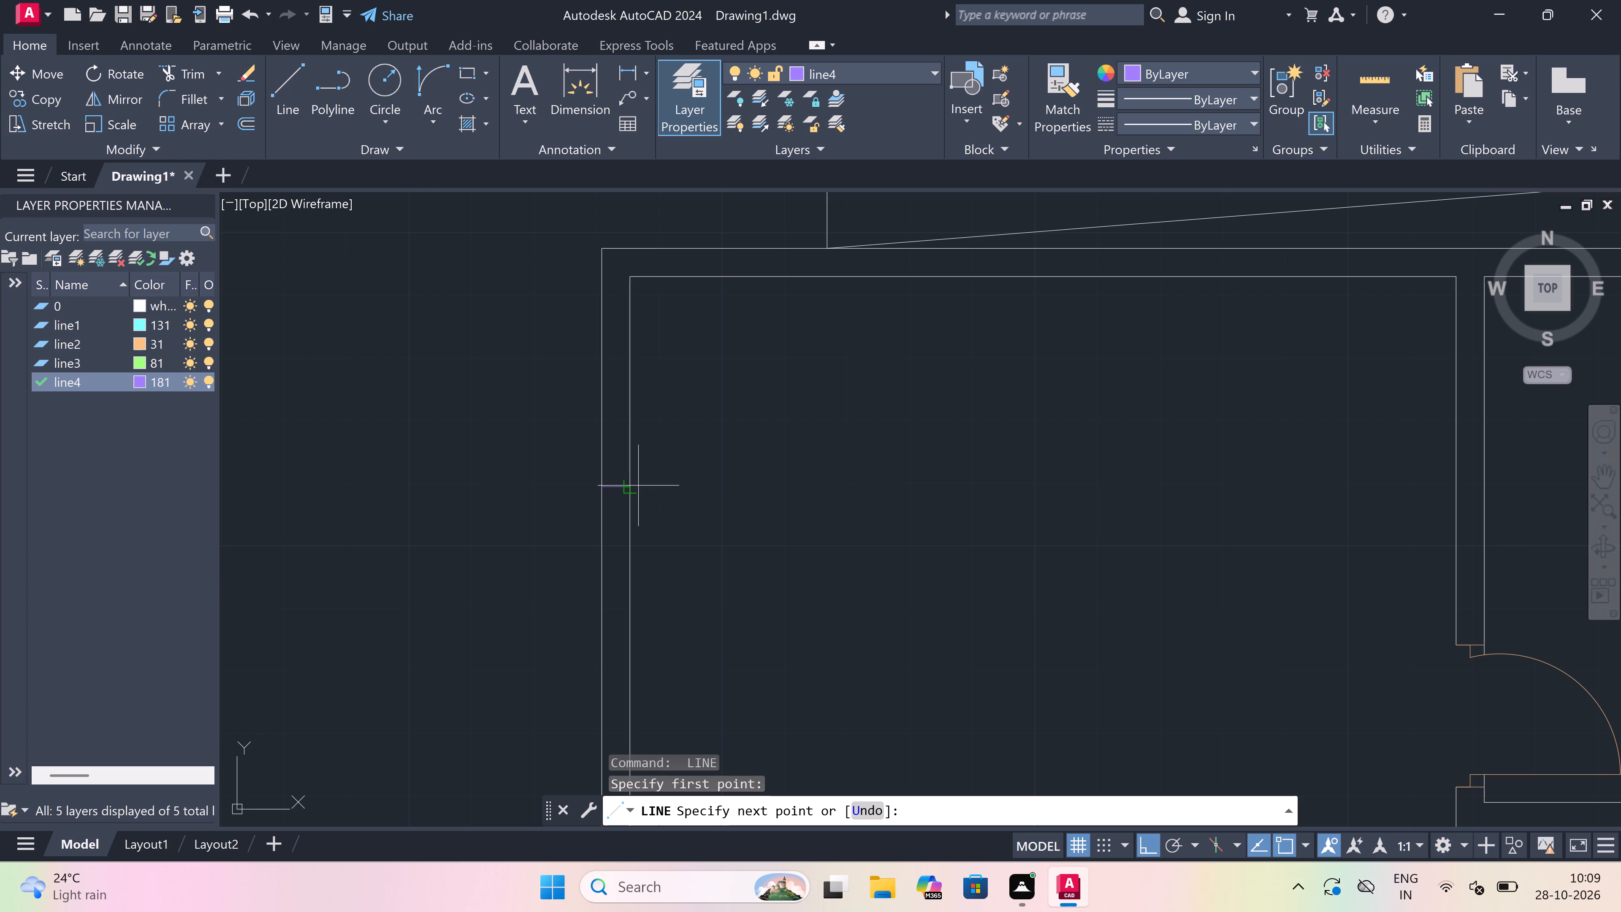
pyautogui.moveTo(630, 484); pyautogui.dragTo(626, 486)
pyautogui.scroll(2, 614, 486)
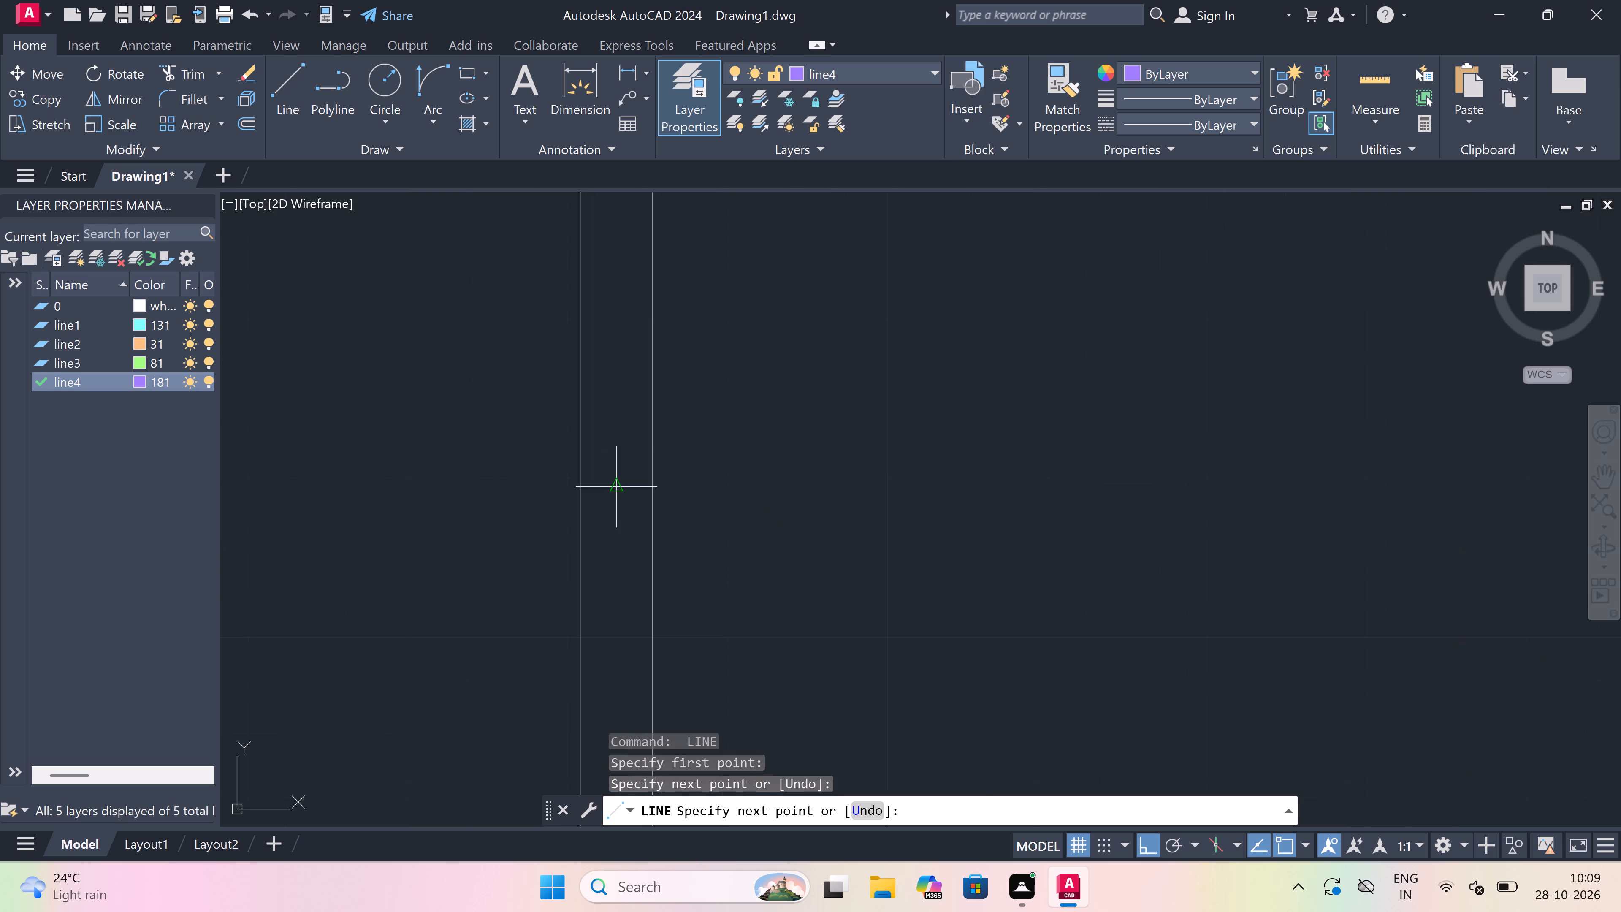
pyautogui.click(613, 484)
pyautogui.scroll(-4, 613, 482)
pyautogui.scroll(2, 603, 600)
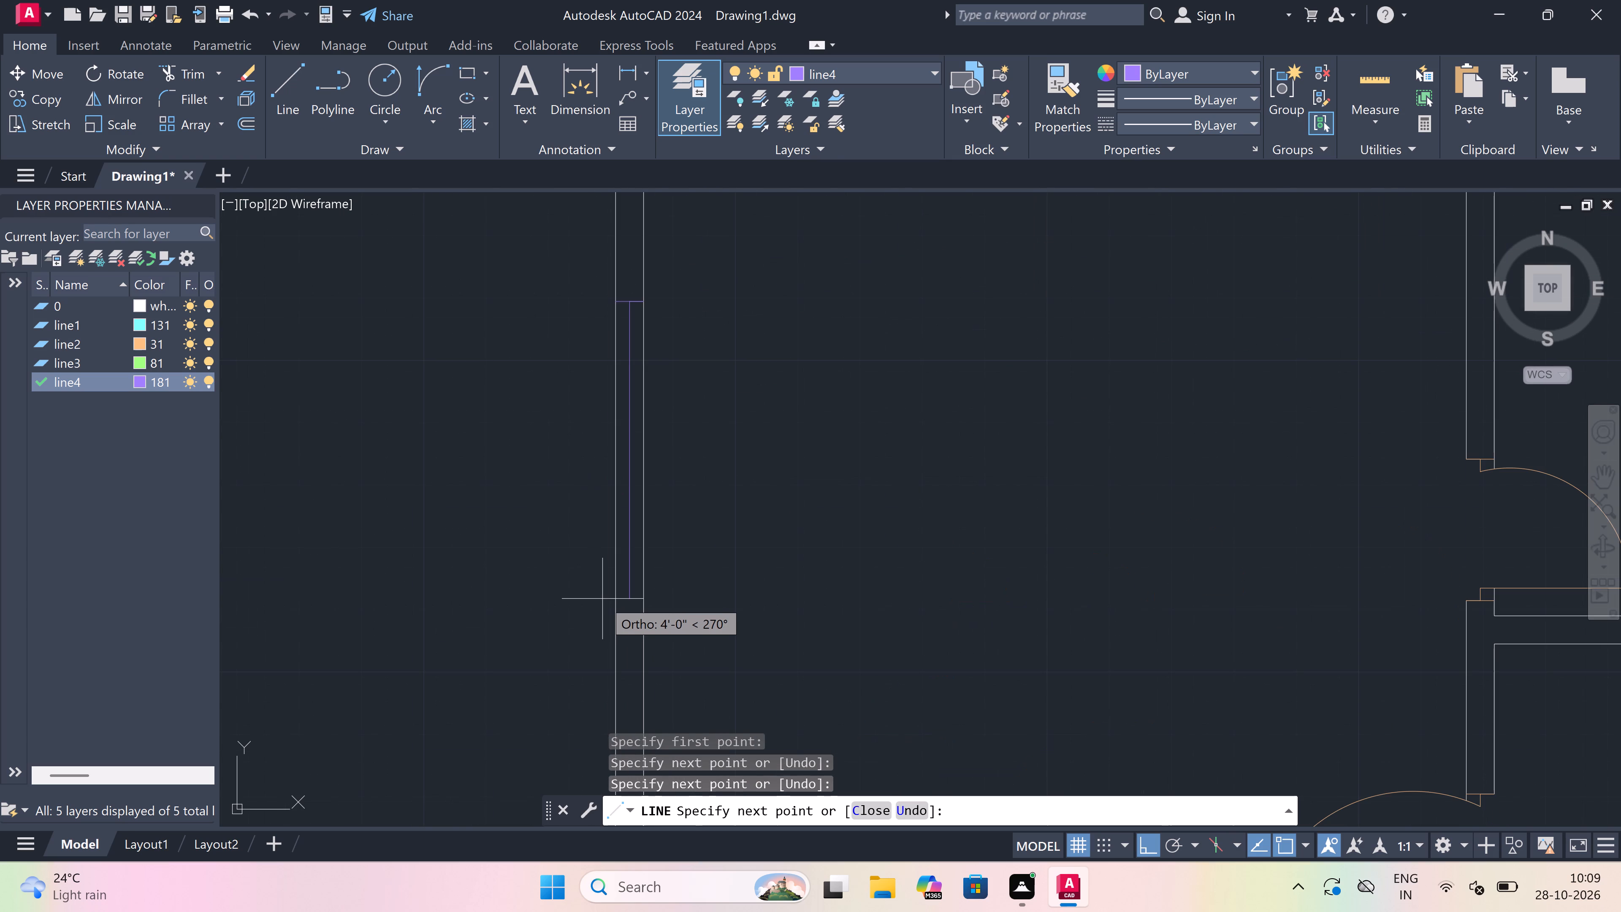
pyautogui.press('5')
pyautogui.press("'")
pyautogui.press('space')
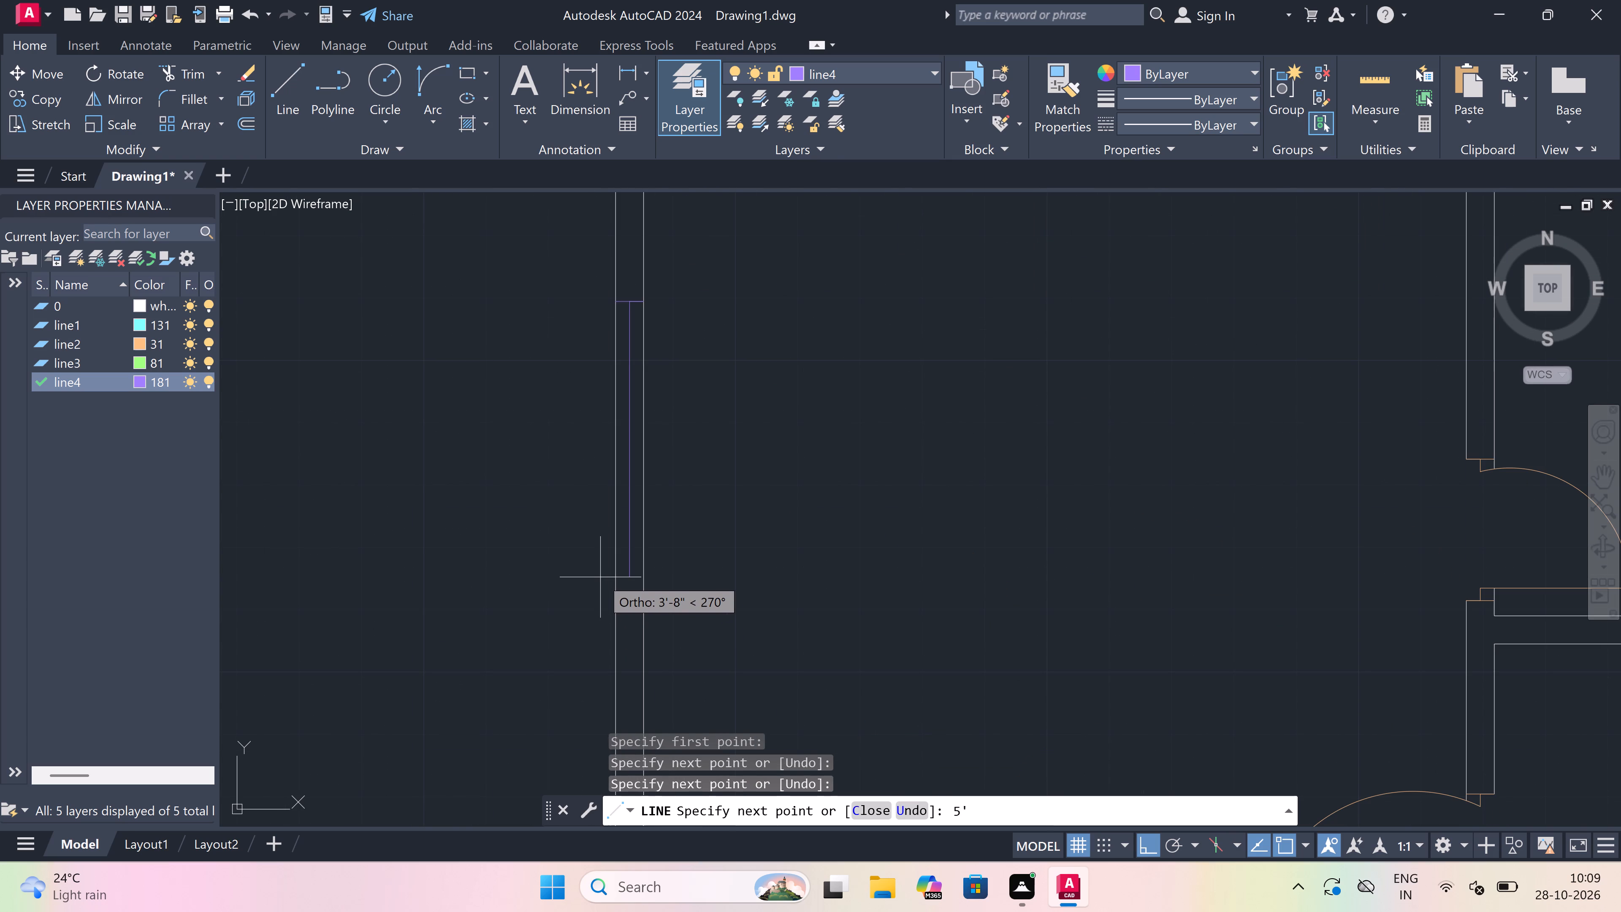
# Draw the south jamb line across the northwest room's west wall at the end of its 5' window centre line.
pyautogui.scroll(3, 624, 684)
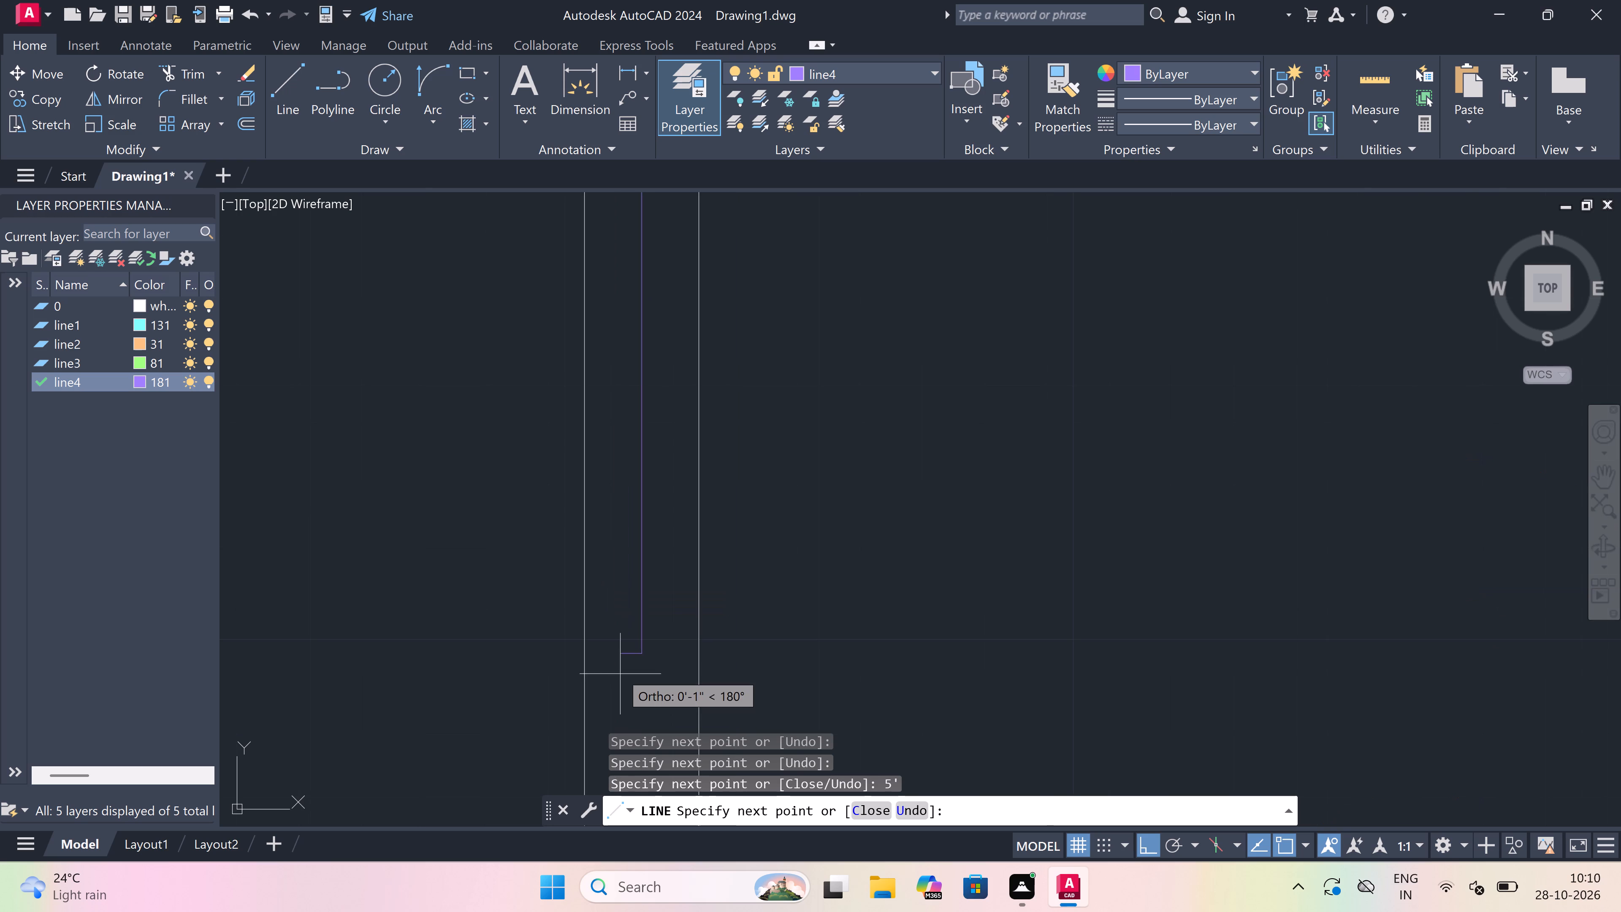
pyautogui.click(589, 650)
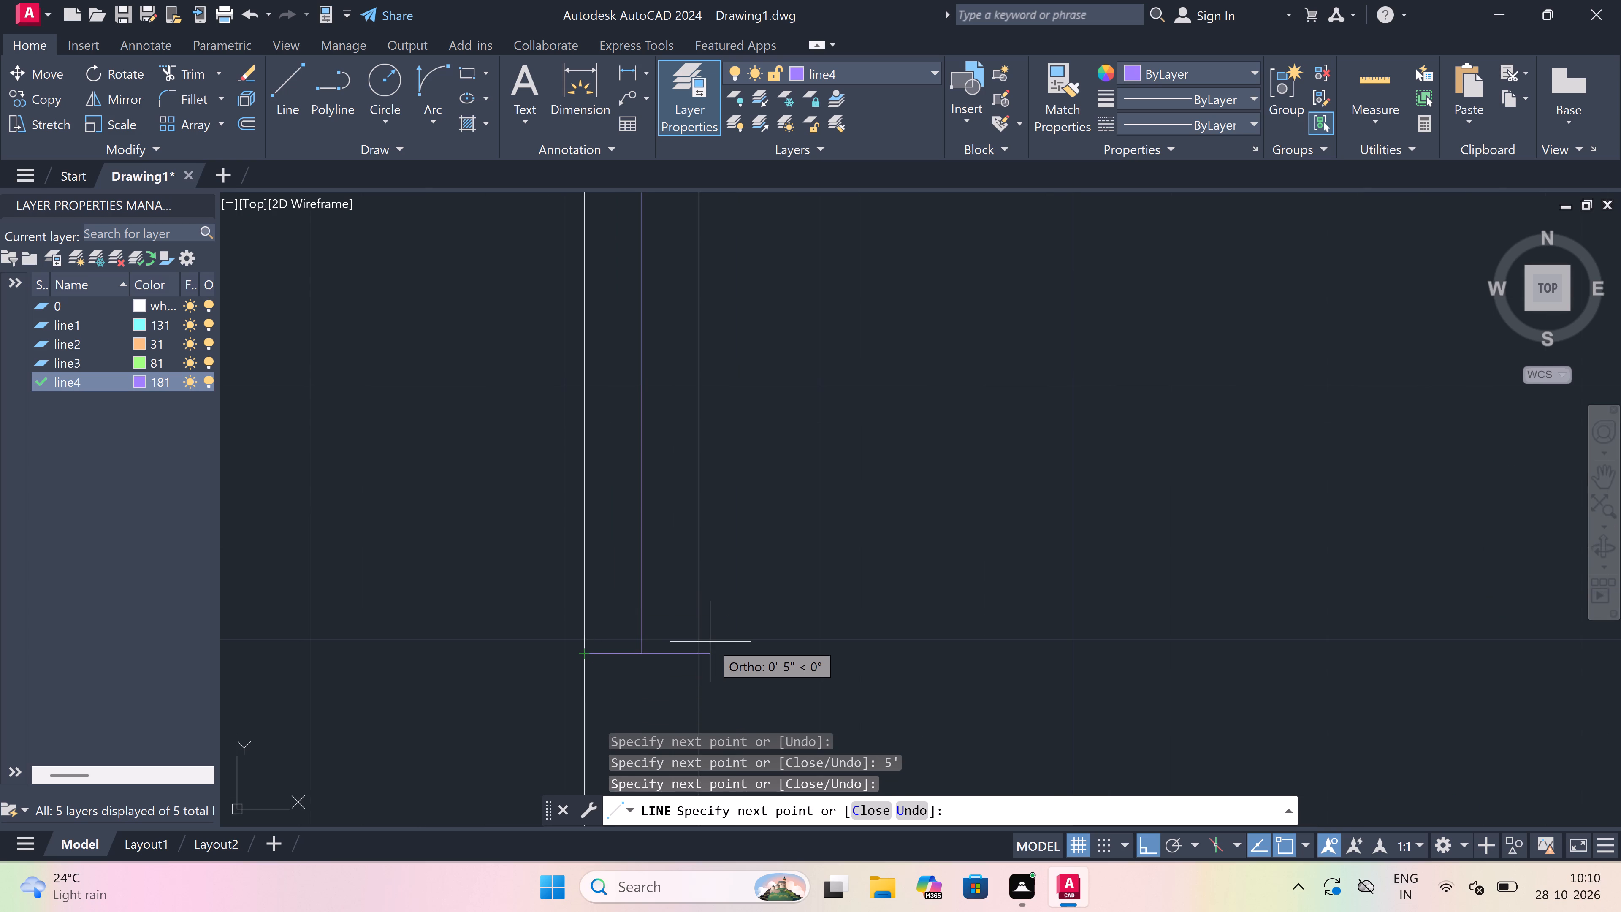
pyautogui.click(697, 648)
pyautogui.press('Escape')
# Trim the outer and inner west wall lines between the jambs of the northwest room's 5' window.
pyautogui.scroll(-4, 685, 633)
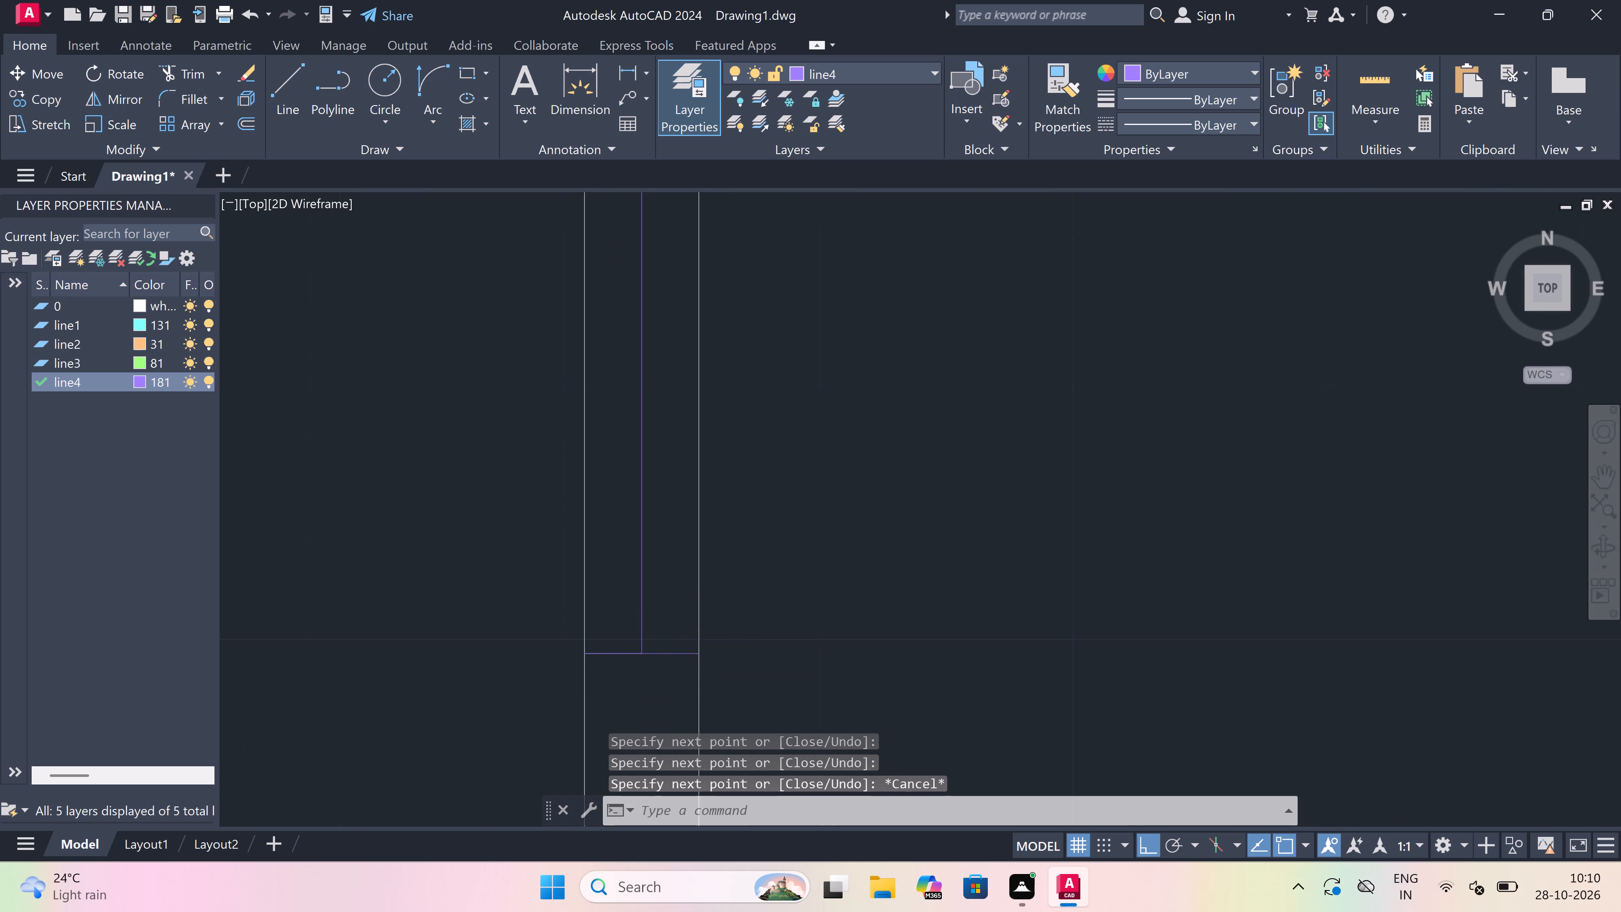
pyautogui.scroll(-3, 673, 582)
pyautogui.scroll(1, 660, 515)
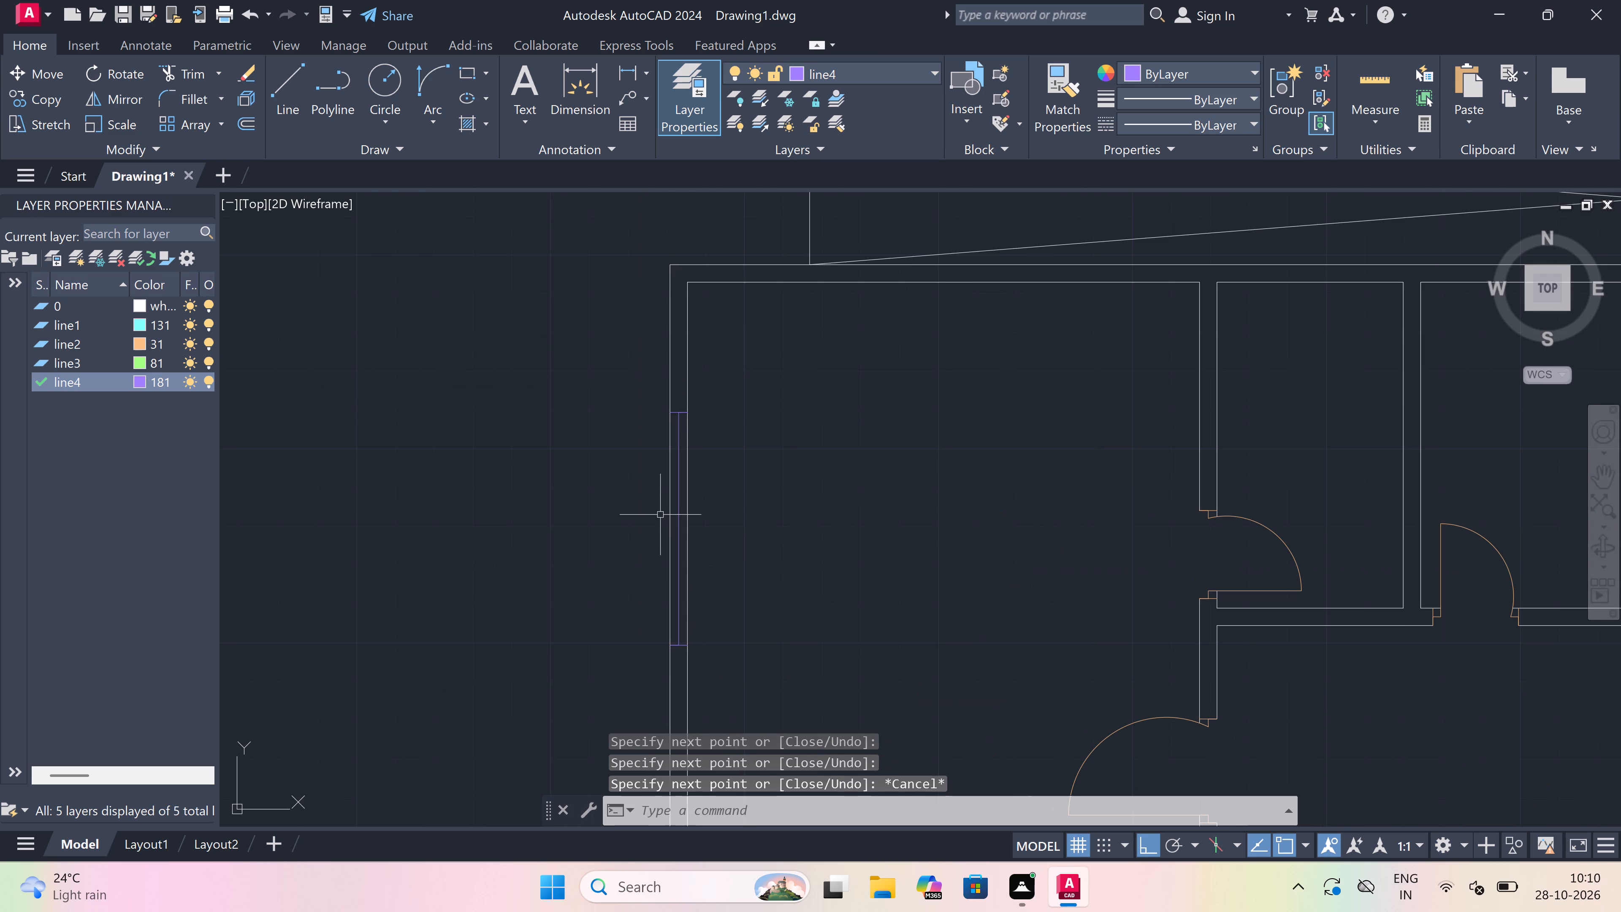
pyautogui.write('tr')
pyautogui.press('space')
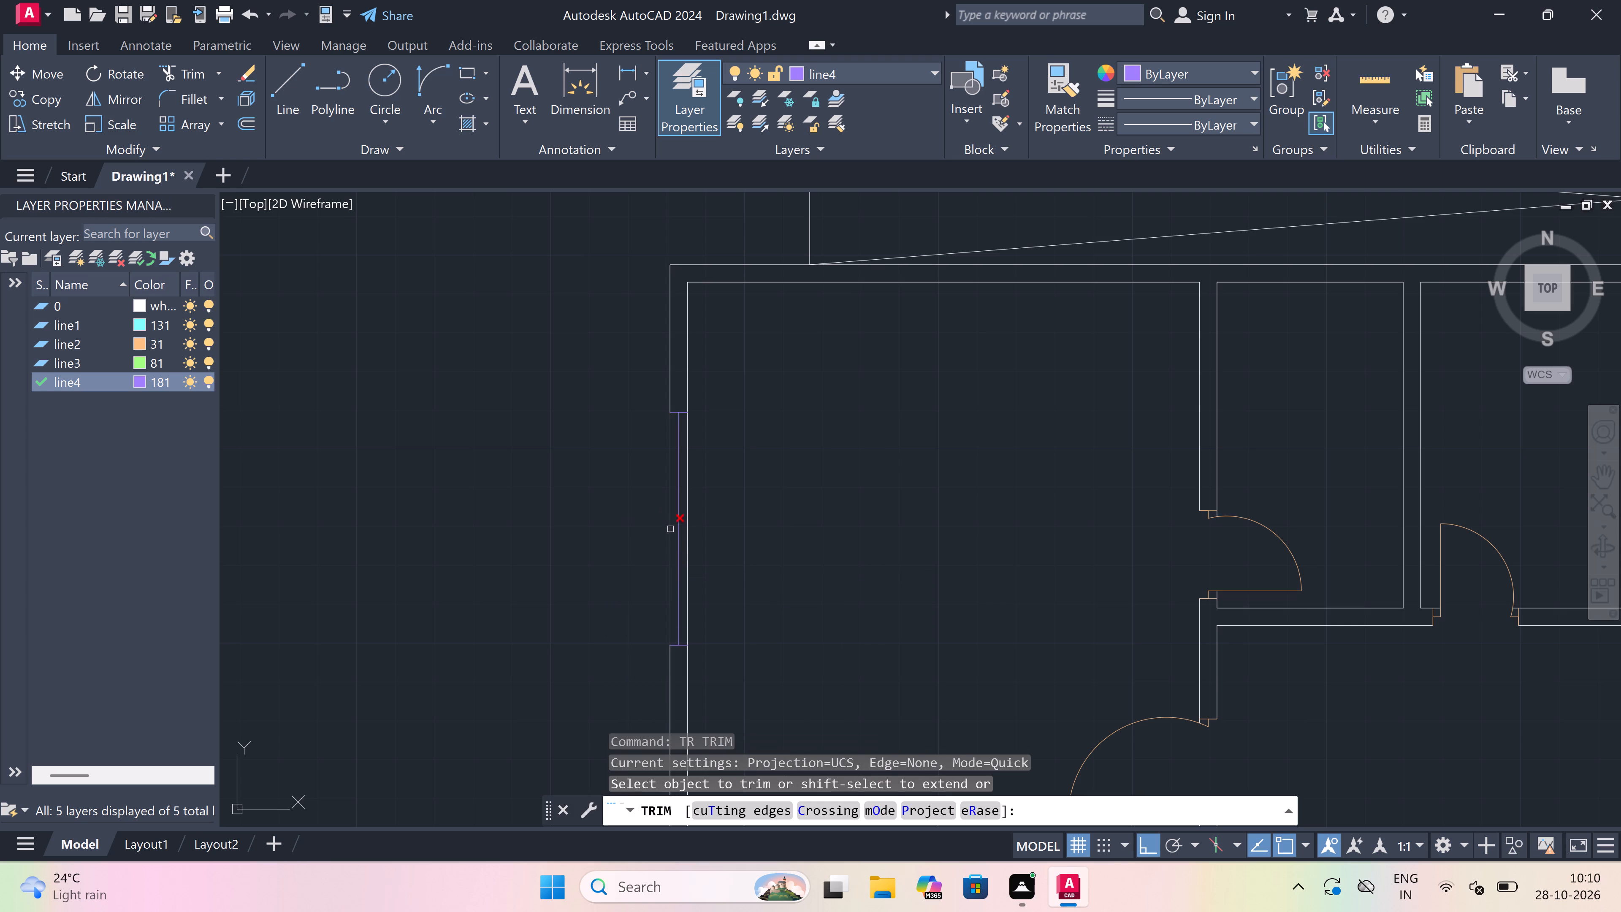
pyautogui.click(670, 528)
pyautogui.click(688, 527)
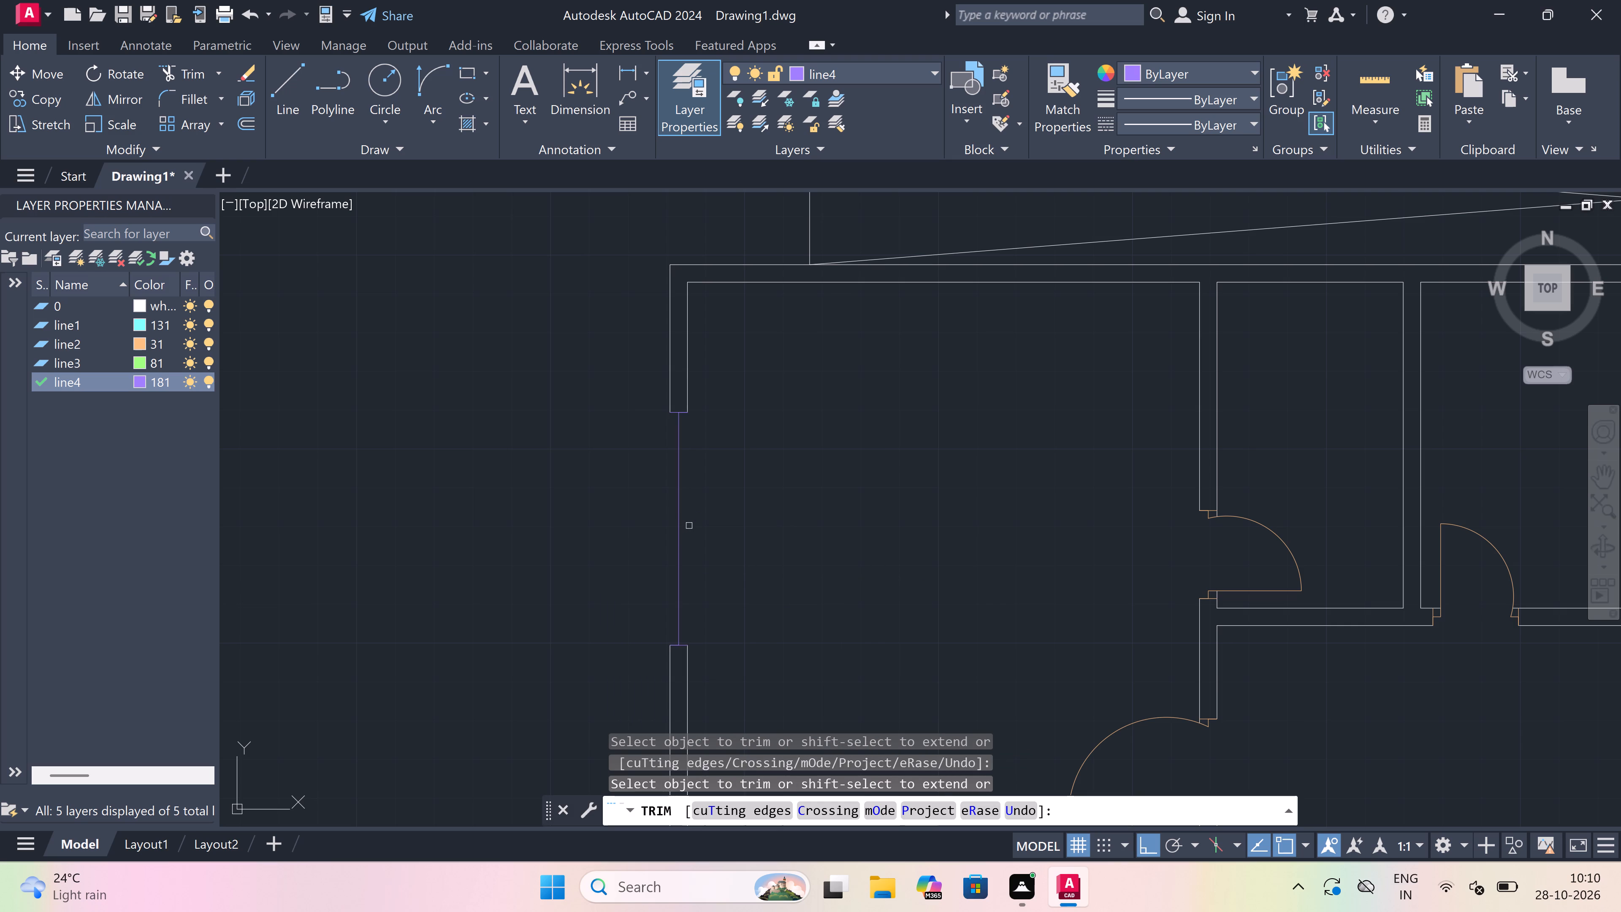
# Draw the outer and inner face lines of the 5' window in the northwest room's west wall, between its two jambs.
pyautogui.press('Escape')
pyautogui.press('l')
pyautogui.press('space')
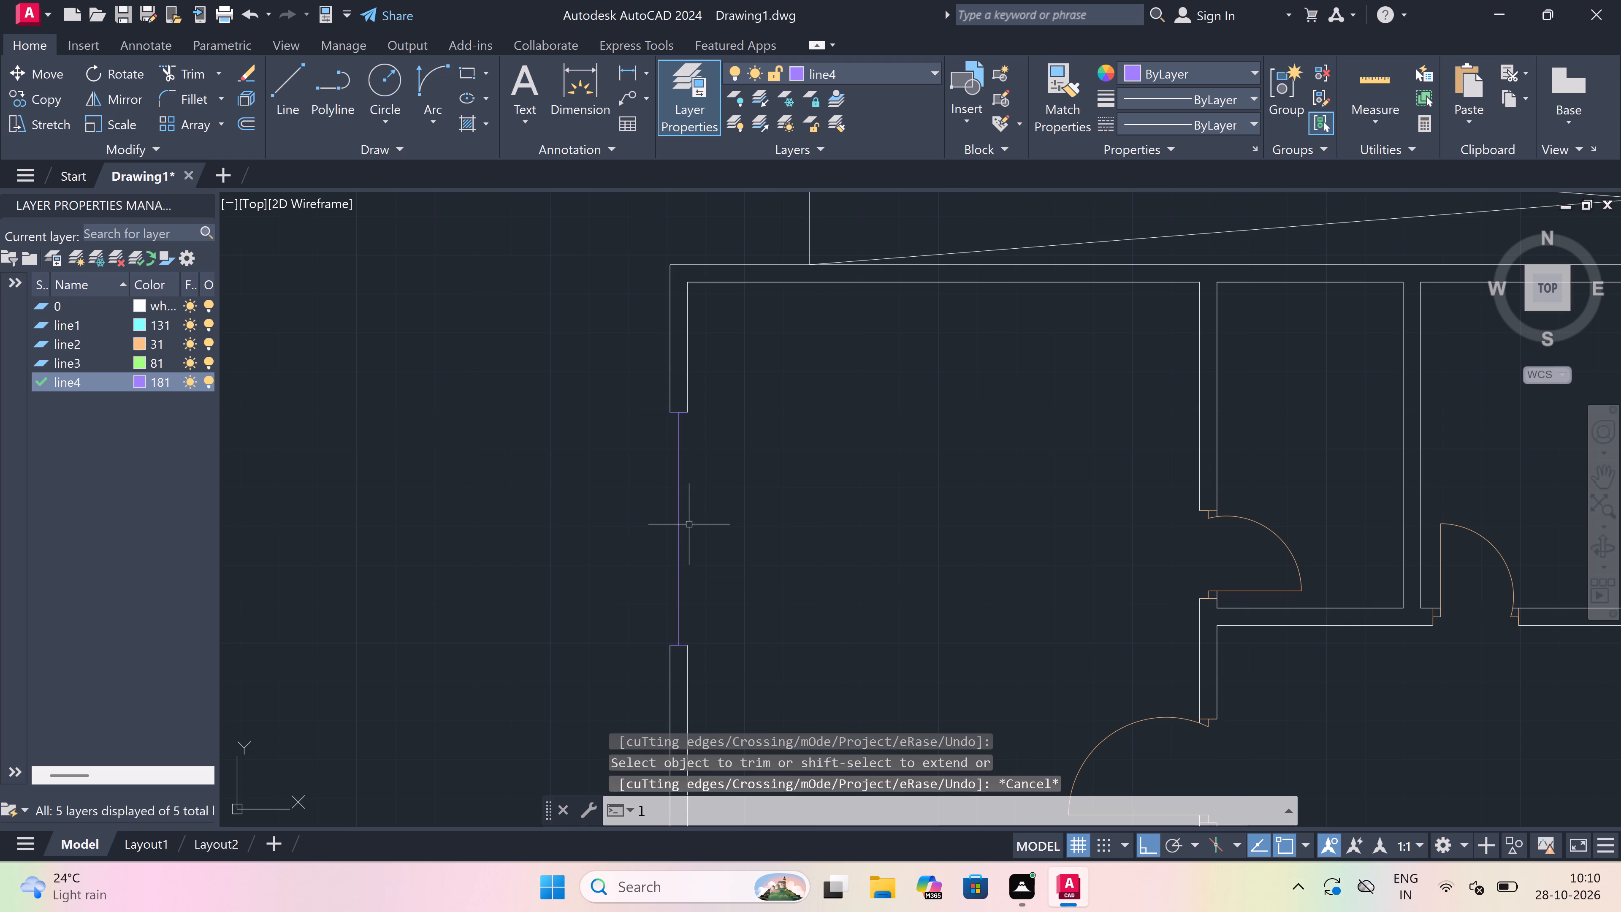
pyautogui.click(668, 409)
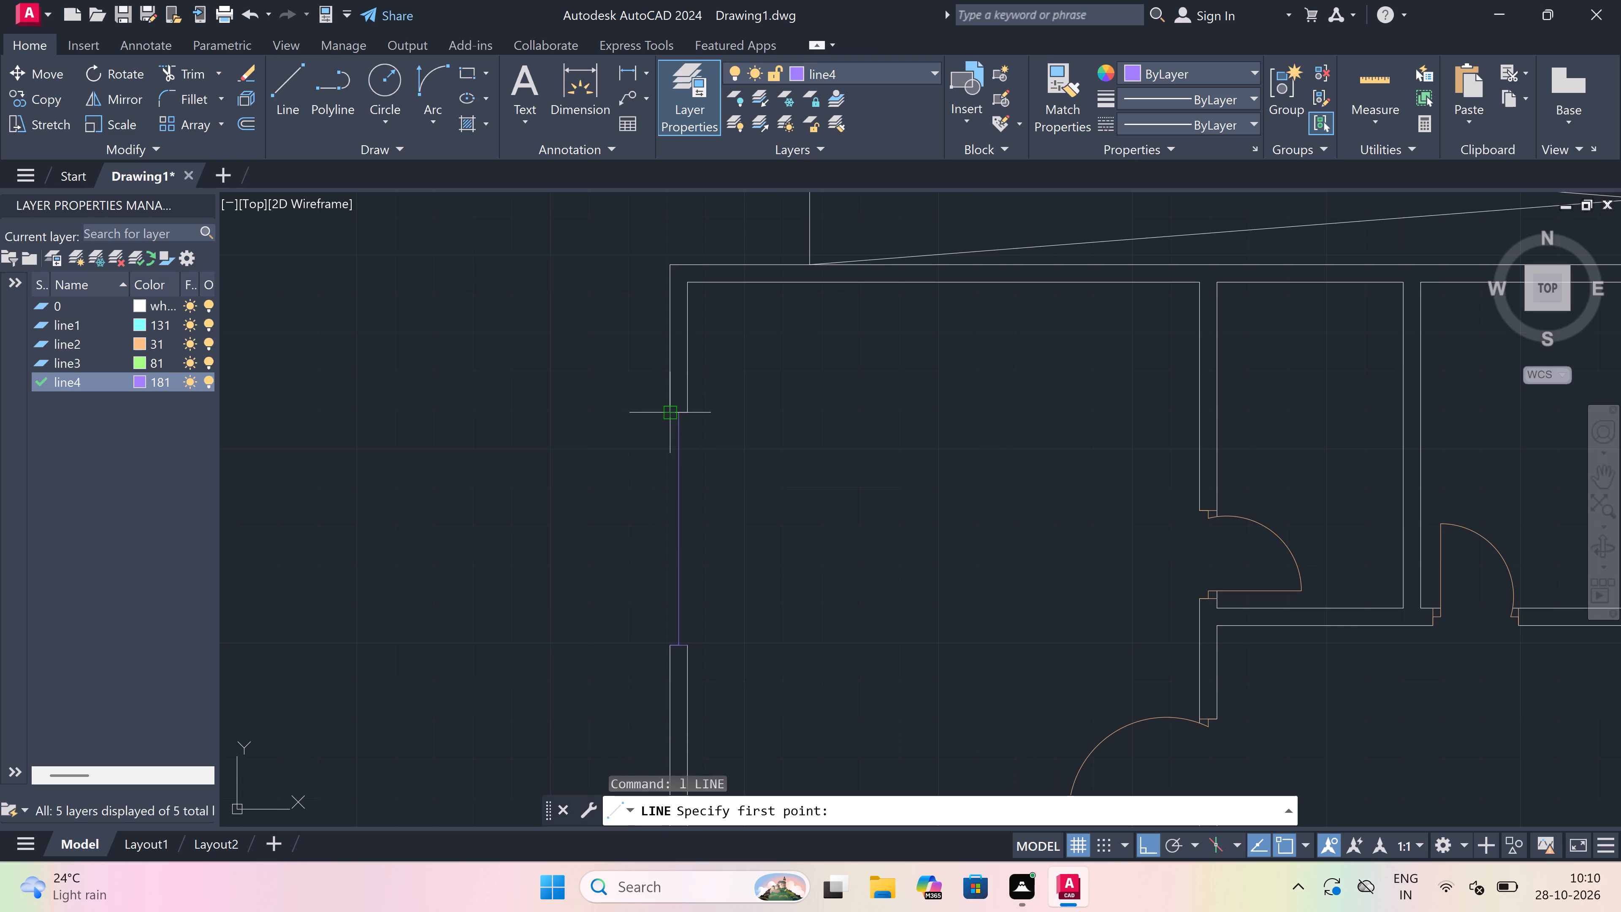
pyautogui.click(667, 640)
pyautogui.press('Escape')
pyautogui.press('space')
pyautogui.moveTo(691, 641); pyautogui.dragTo(683, 618)
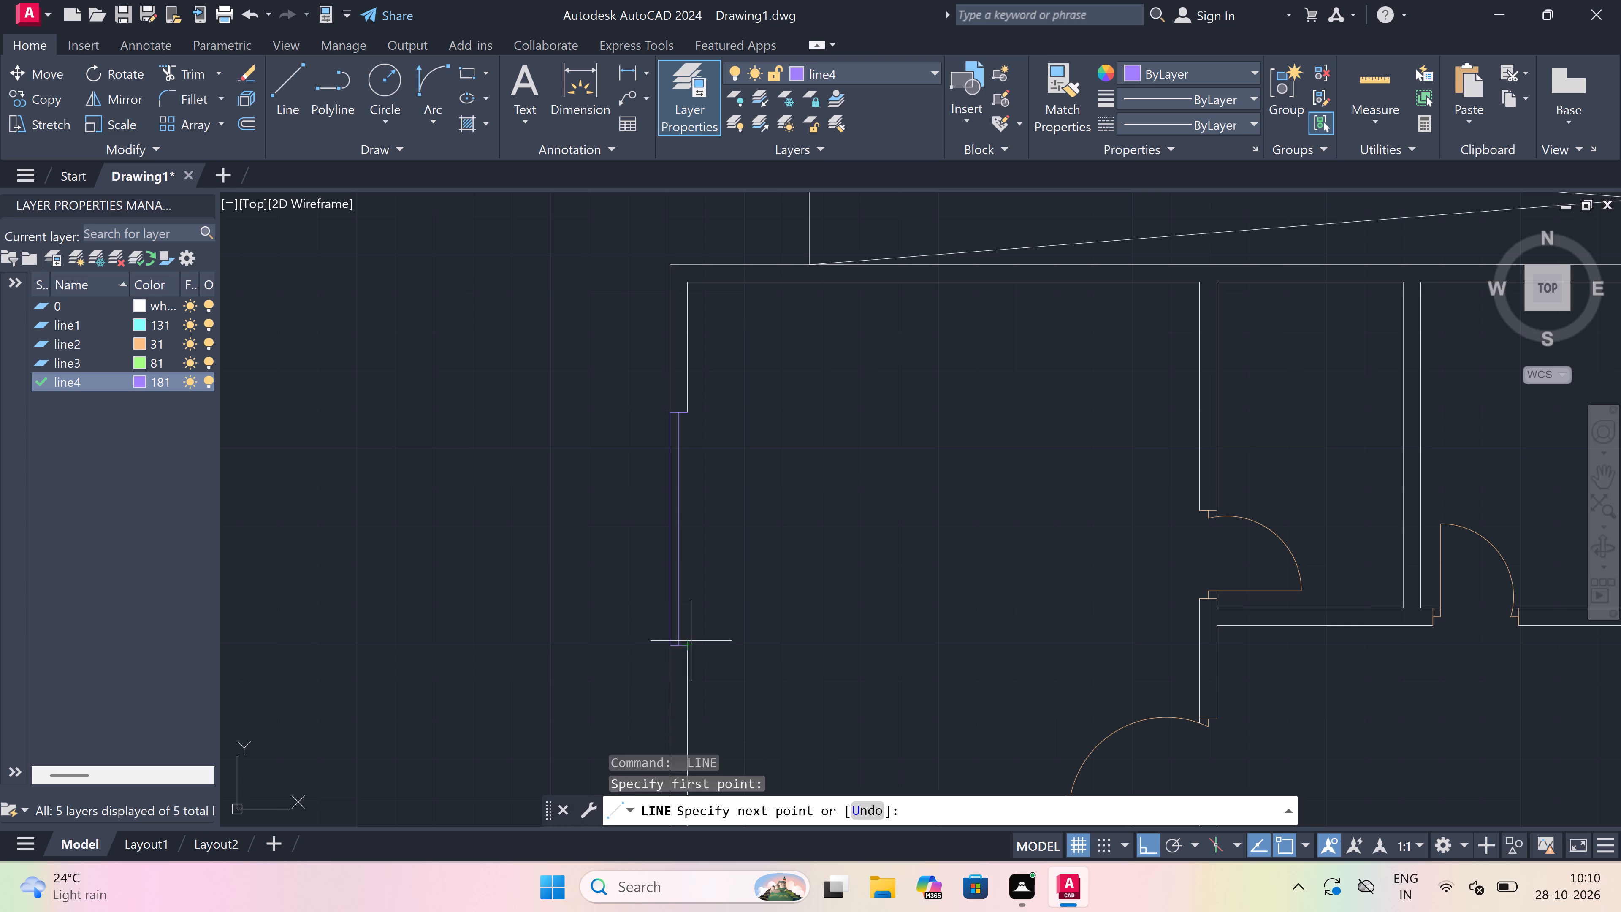
pyautogui.scroll(3, 683, 409)
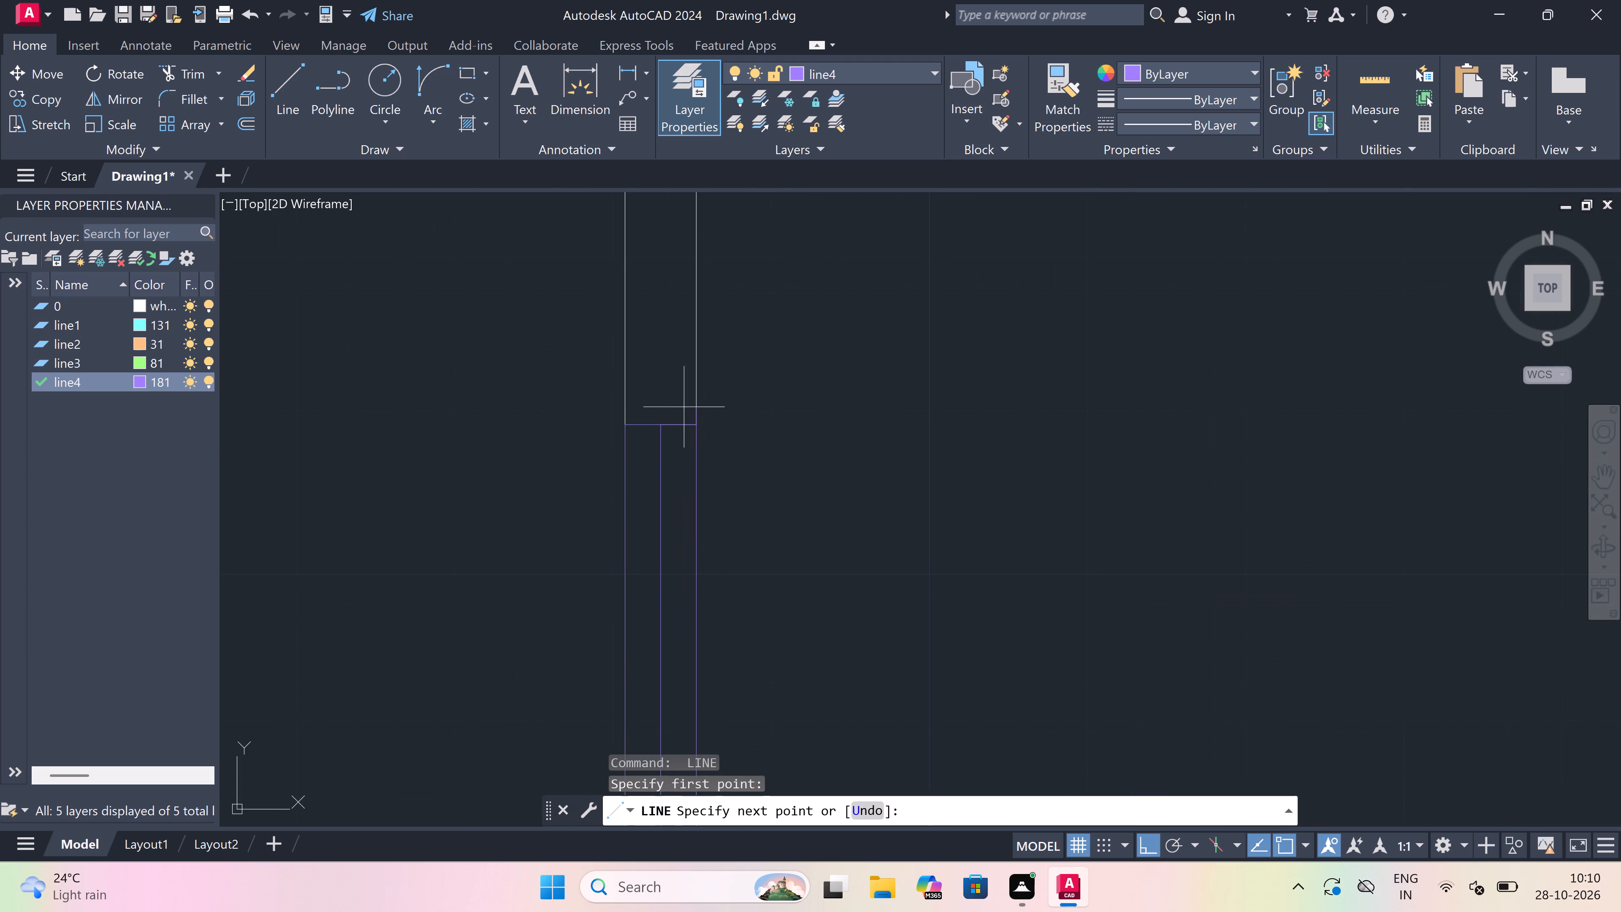
pyautogui.click(698, 424)
pyautogui.press('Escape')
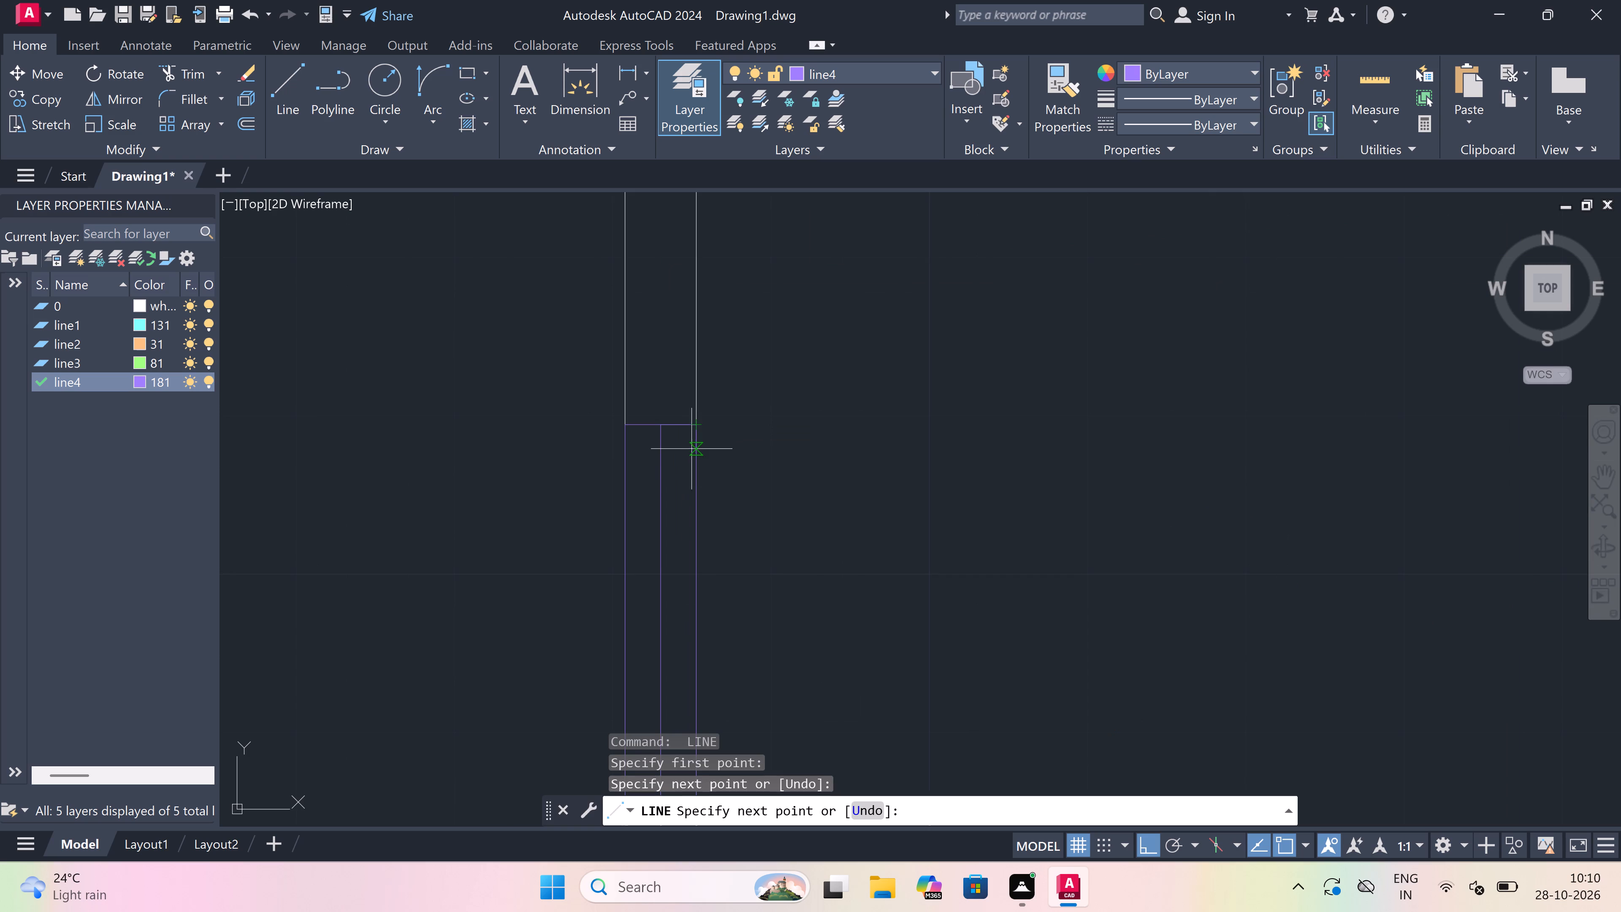
# Draw a 5' window outline across the northwest room's shaft-side north wall: west jamb, 5' centre line eastward from its midpoint, and east jamb.
pyautogui.scroll(-7, 615, 504)
pyautogui.scroll(2, 652, 453)
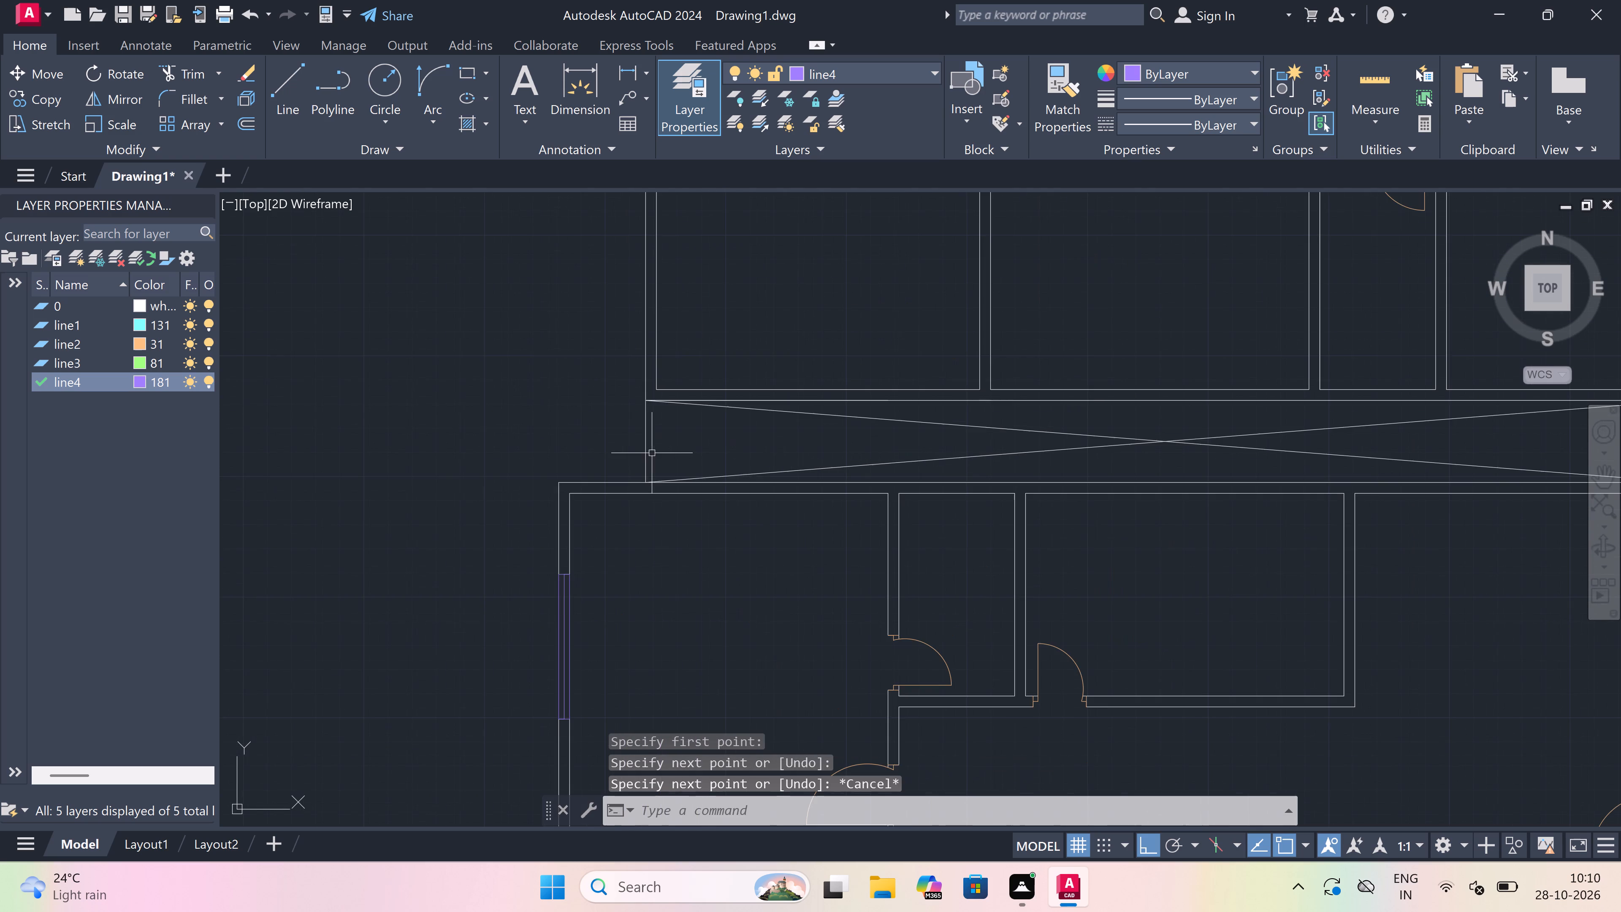
pyautogui.scroll(2, 686, 468)
pyautogui.press('space')
pyautogui.scroll(1, 616, 504)
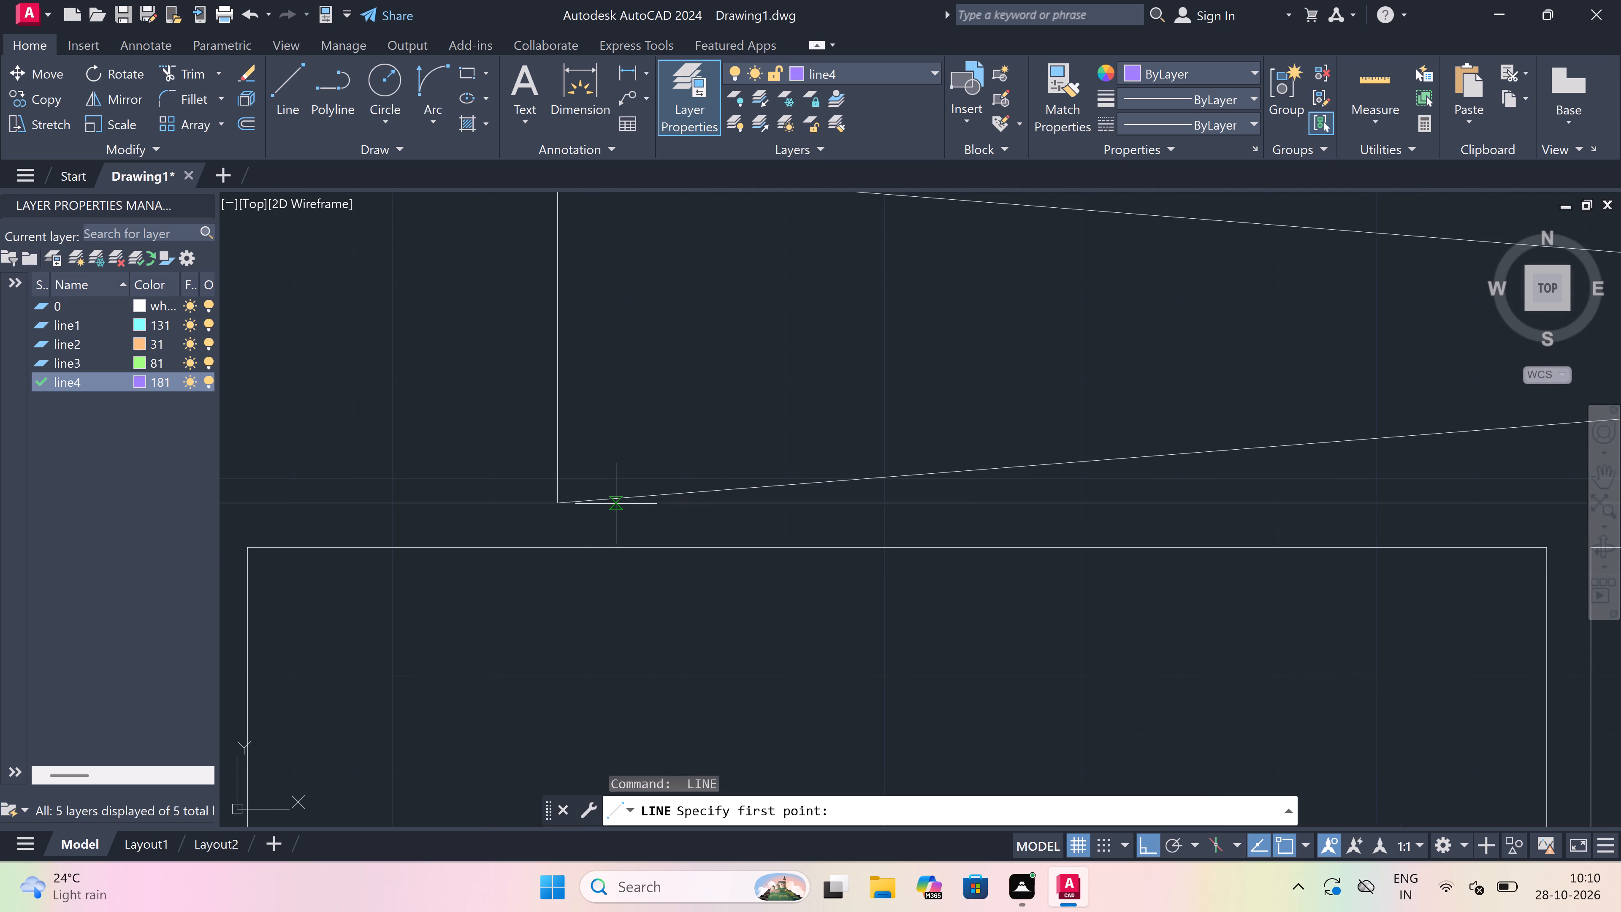
pyautogui.click(604, 500)
pyautogui.click(605, 537)
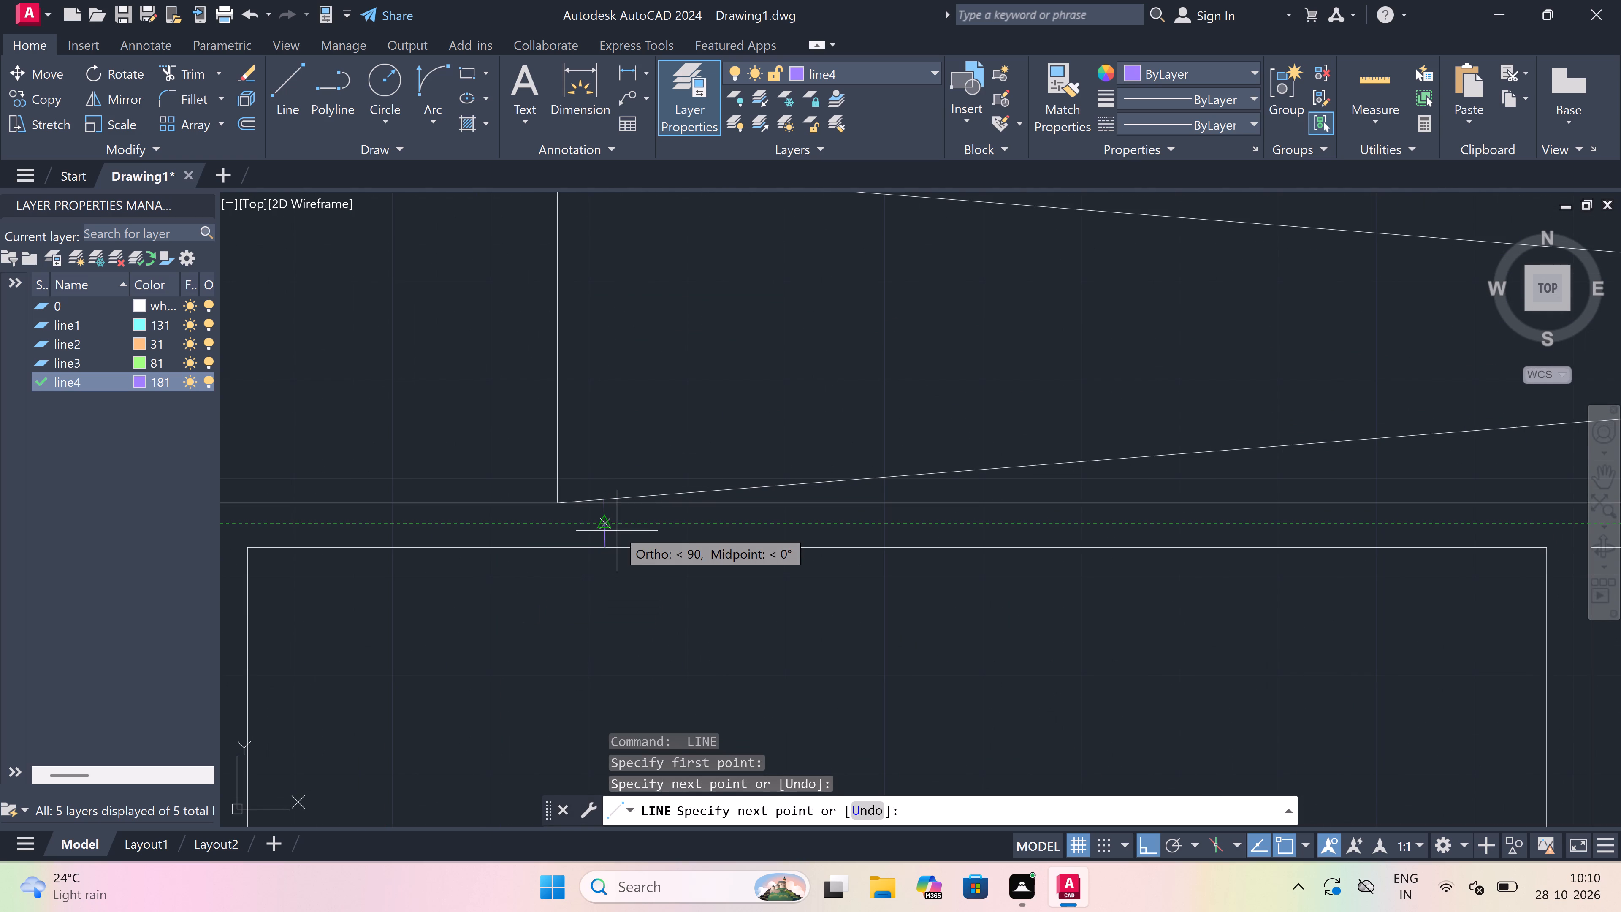
pyautogui.moveTo(606, 521); pyautogui.dragTo(629, 519)
pyautogui.press('5')
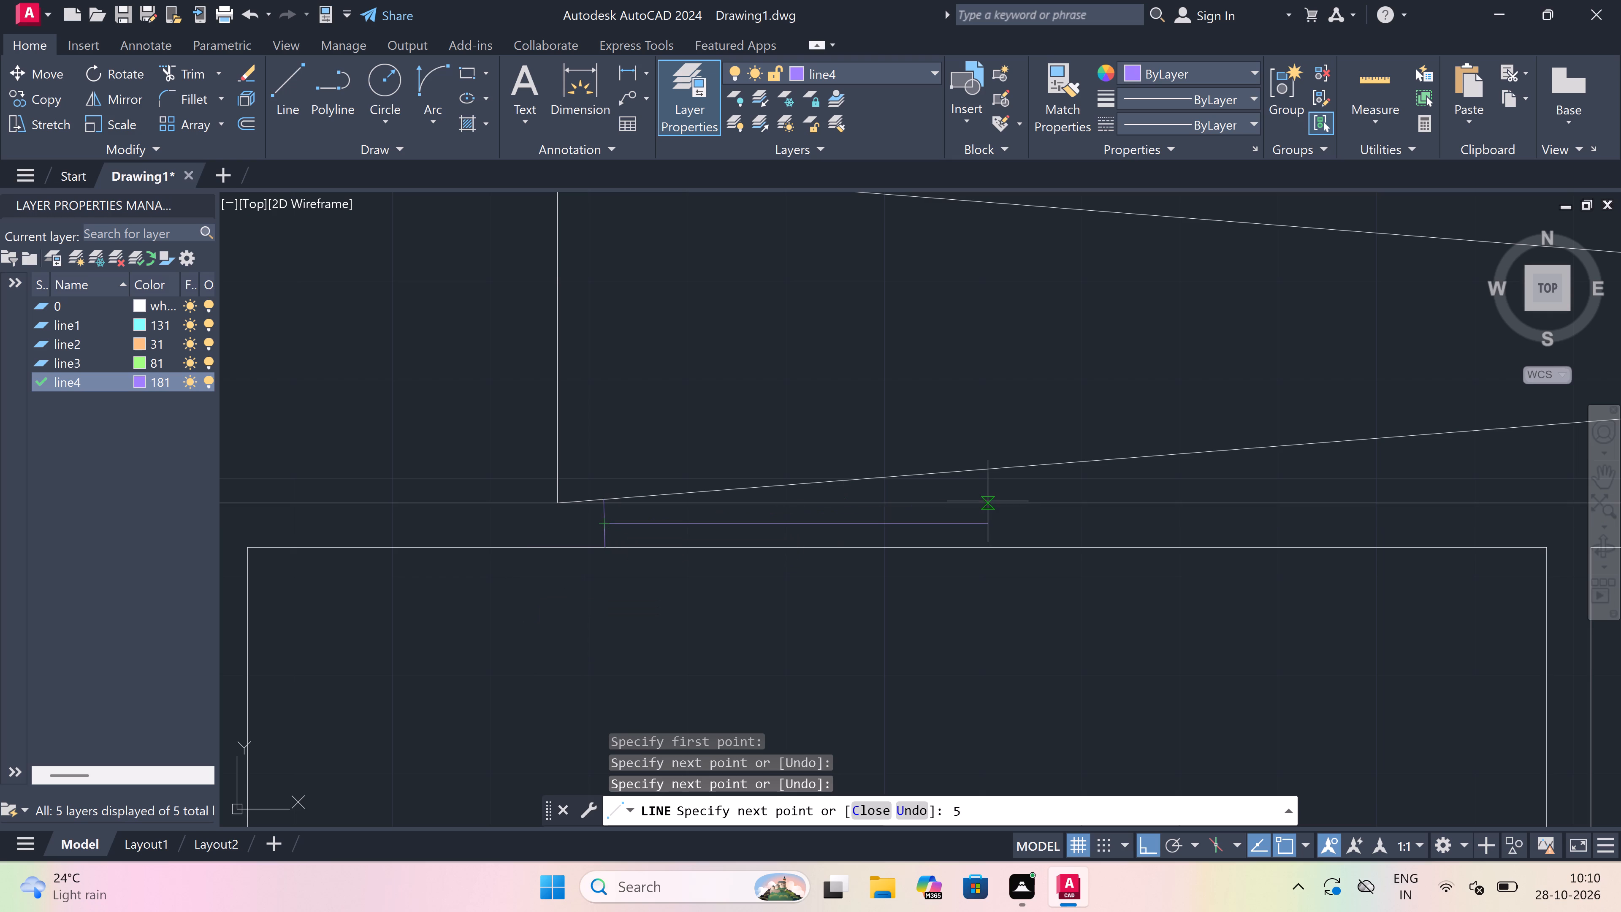
pyautogui.press("'")
pyautogui.press('space')
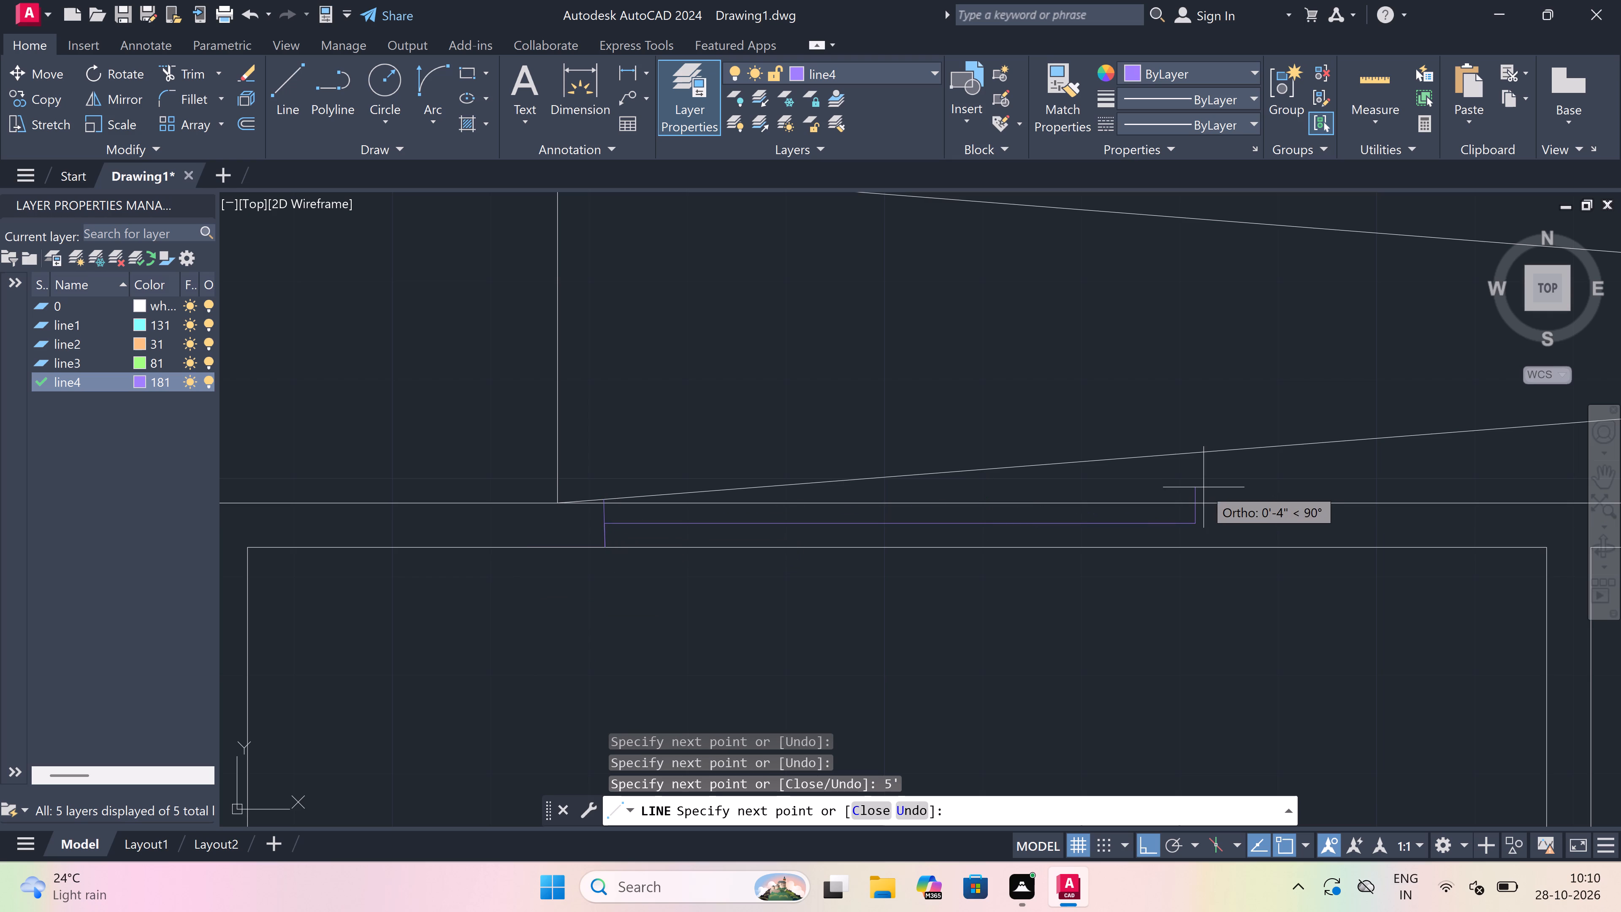
pyautogui.click(1201, 499)
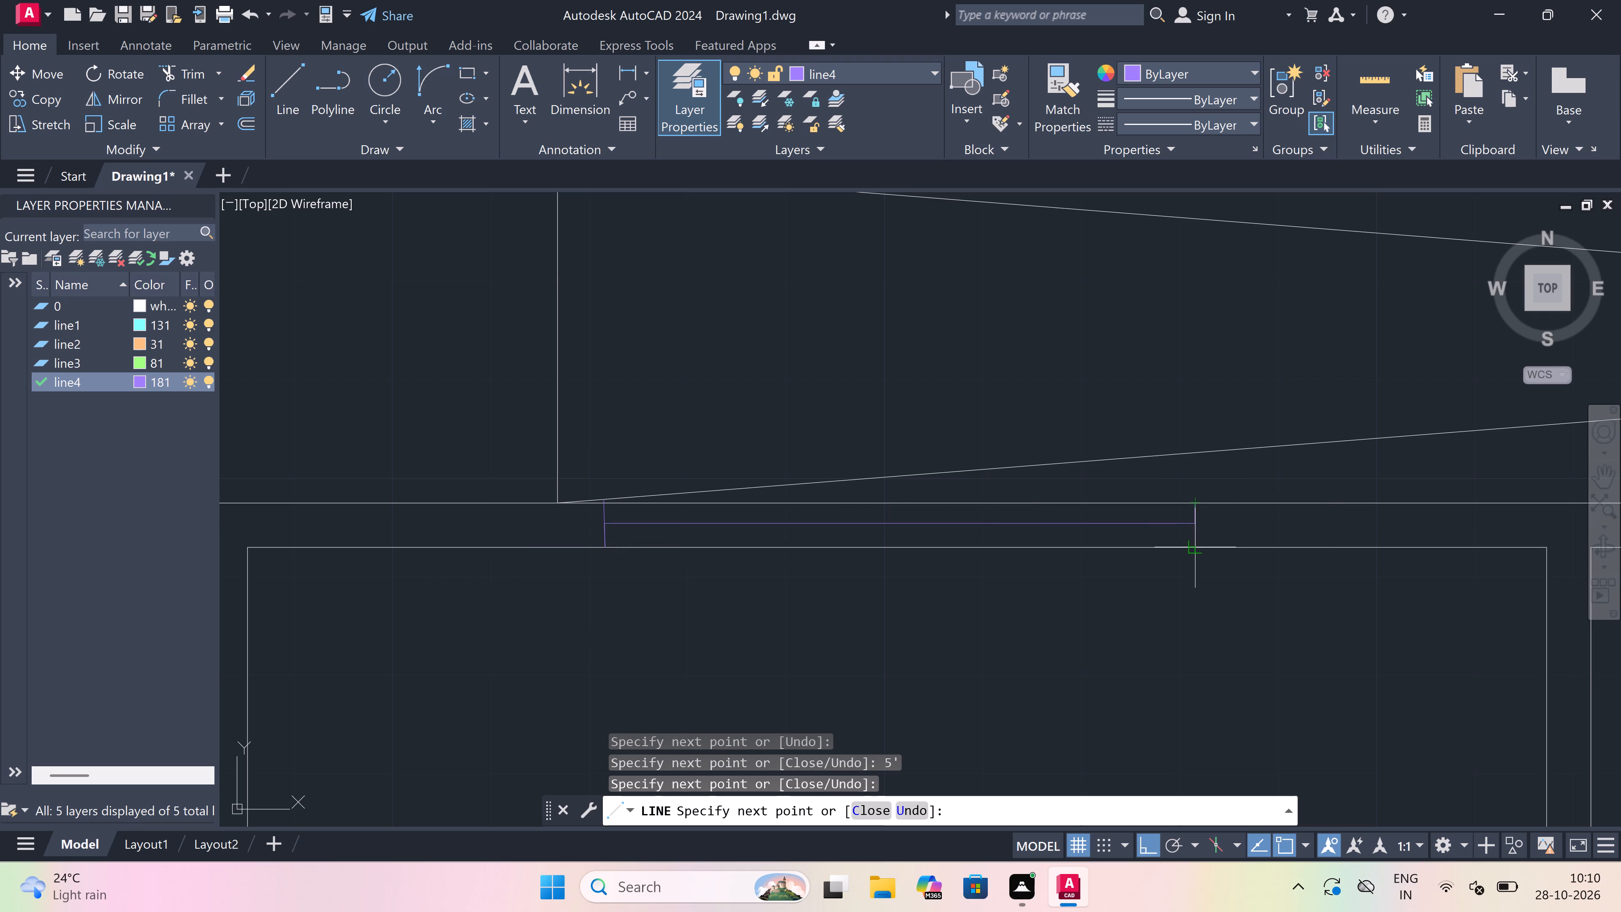
pyautogui.click(1193, 552)
pyautogui.press('Escape')
# Trim the inner and outer north wall lines between the jambs of the northwest room's 5' shaft-side window.
pyautogui.scroll(1, 1187, 541)
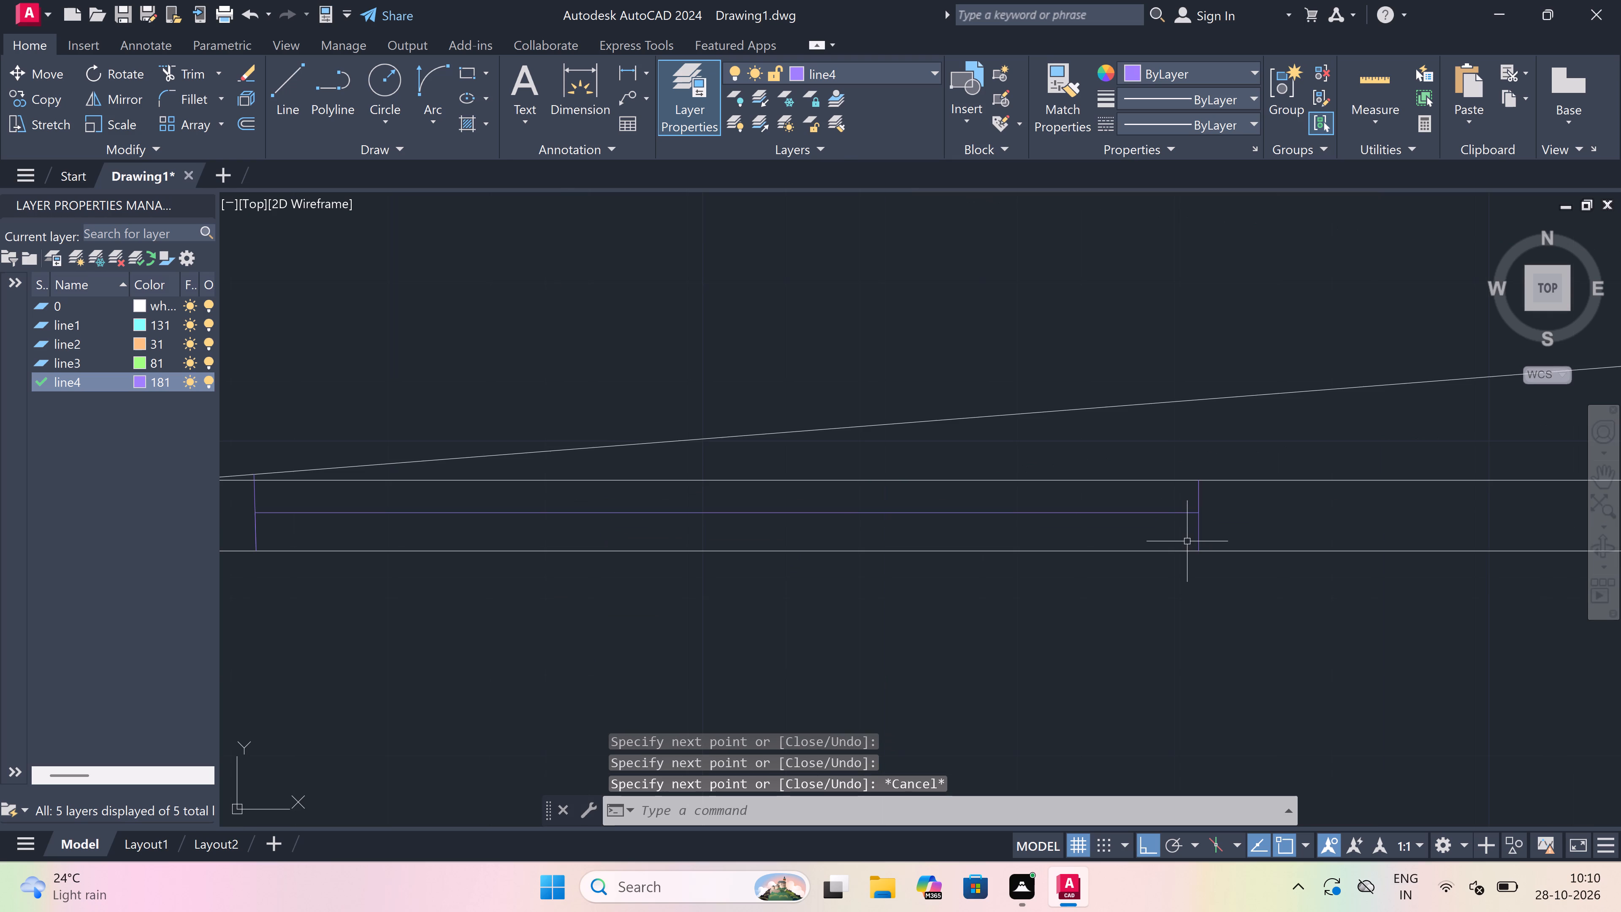
pyautogui.press('t')
pyautogui.press('r')
pyautogui.press('space')
pyautogui.click(1074, 545)
pyautogui.click(907, 622)
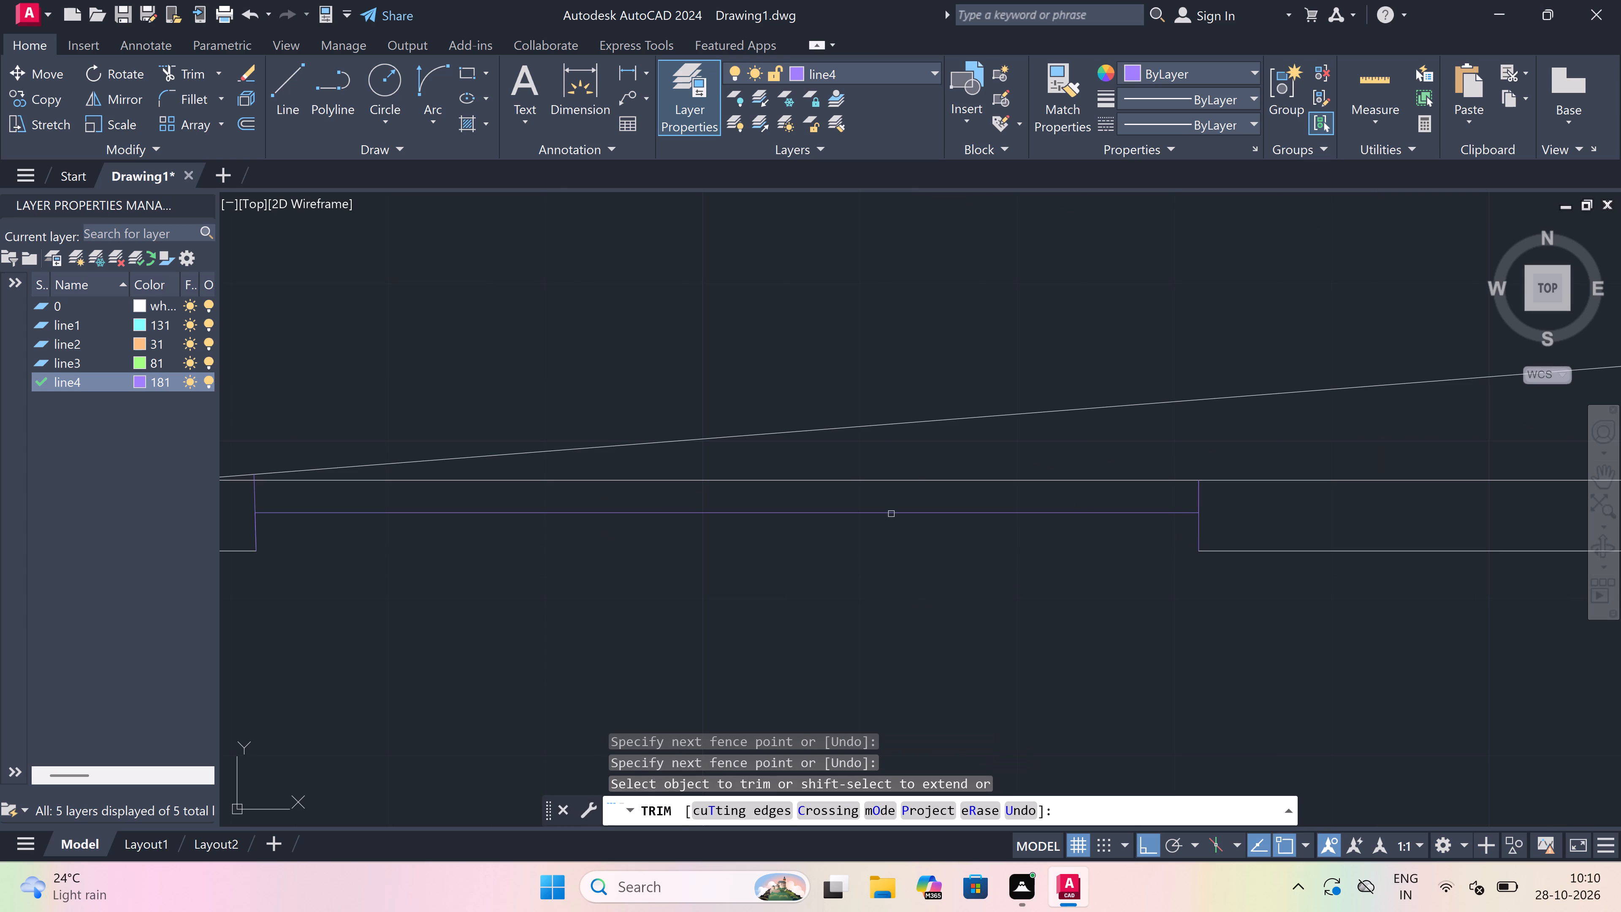
pyautogui.click(888, 491)
pyautogui.click(887, 469)
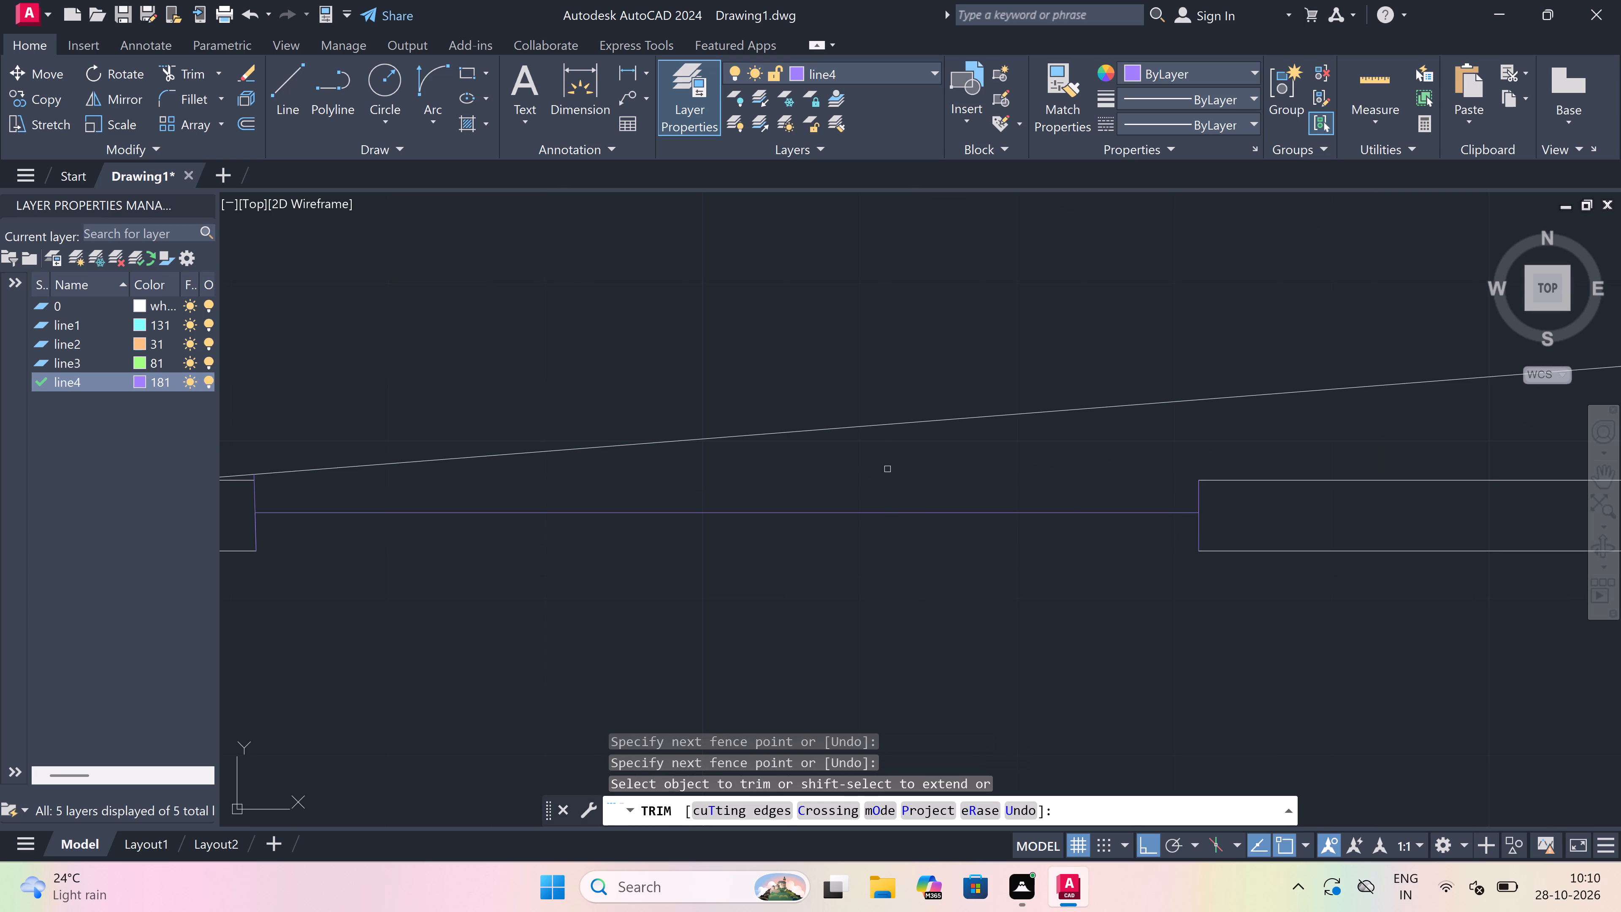
pyautogui.press('Escape')
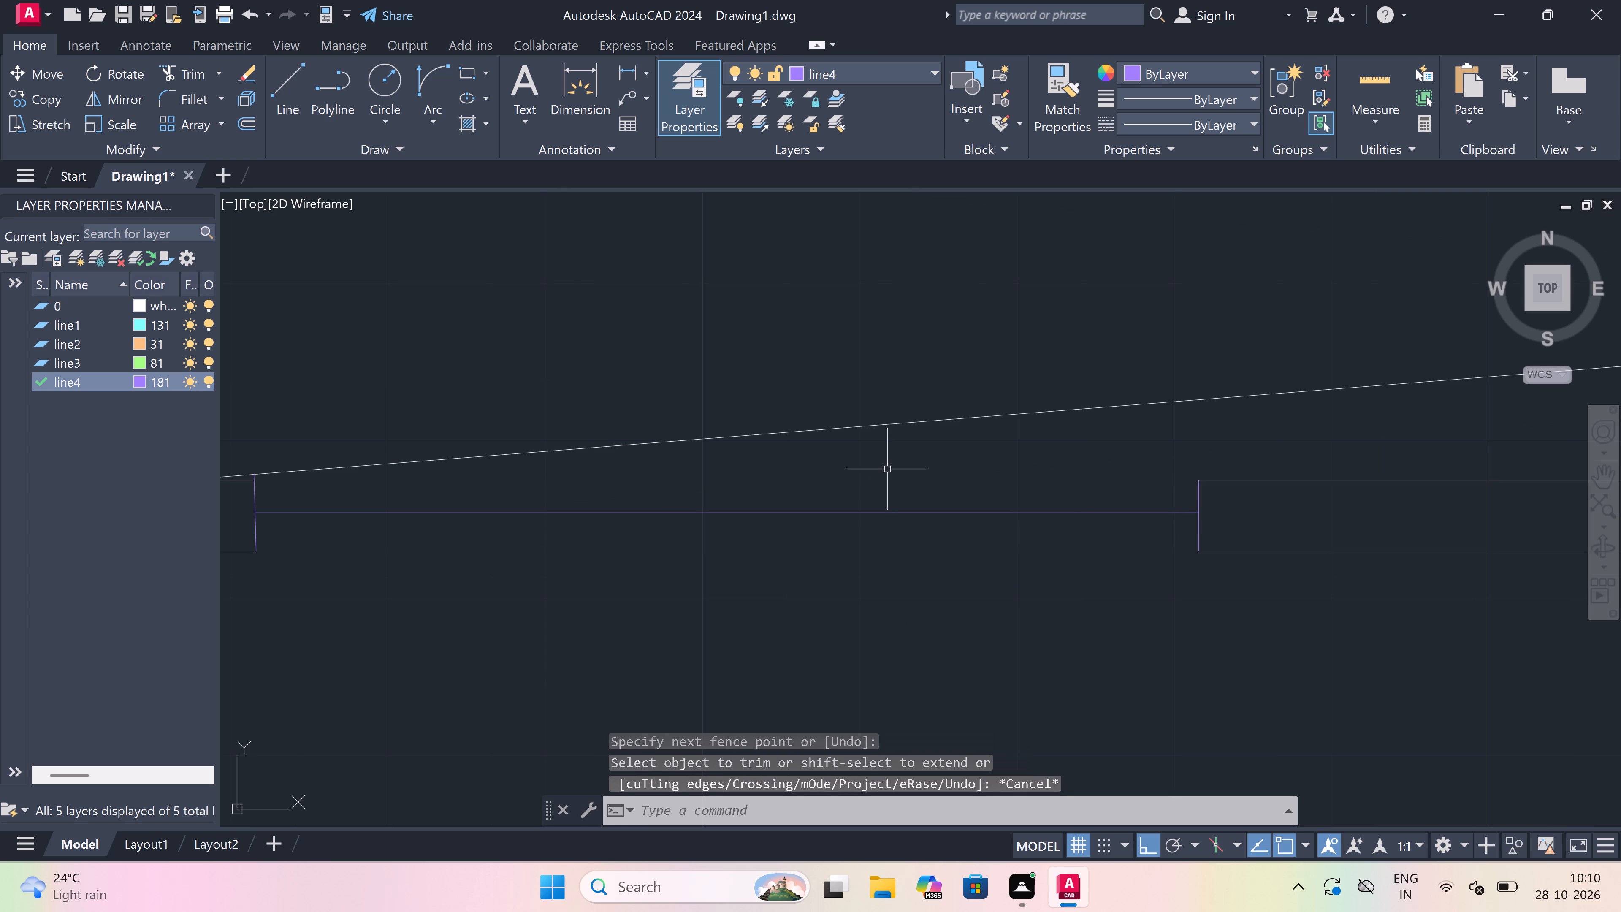
# Draw the outer face line of the northwest room's 5' shaft-side window from its east jamb to its west jamb.
pyautogui.write('l')
pyautogui.press('space')
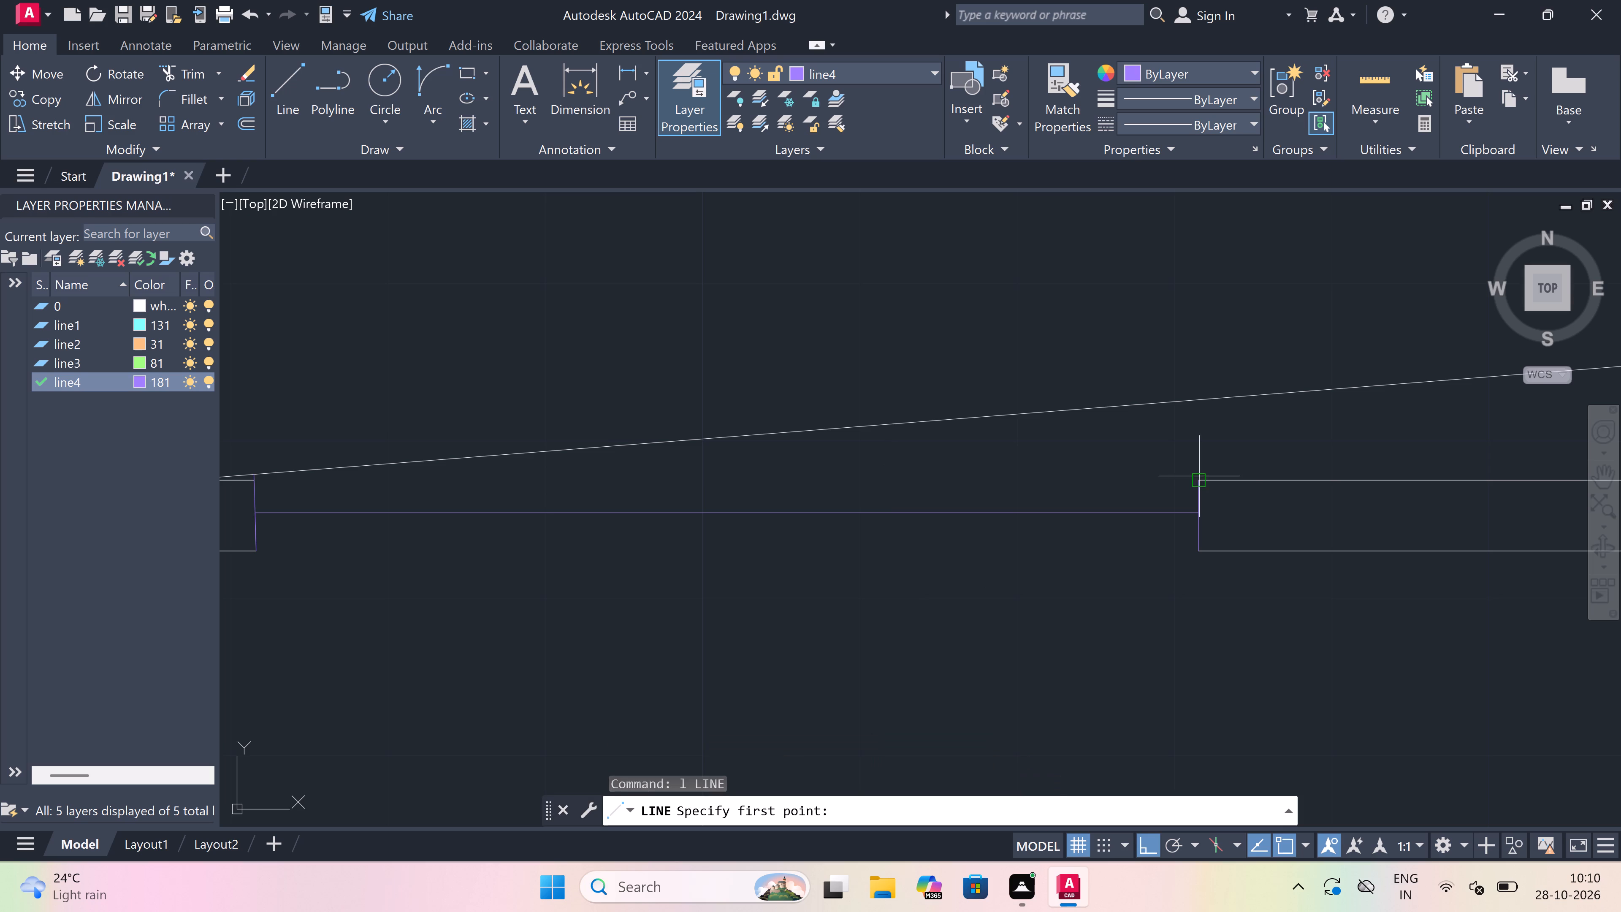
pyautogui.moveTo(1202, 480); pyautogui.dragTo(1166, 480)
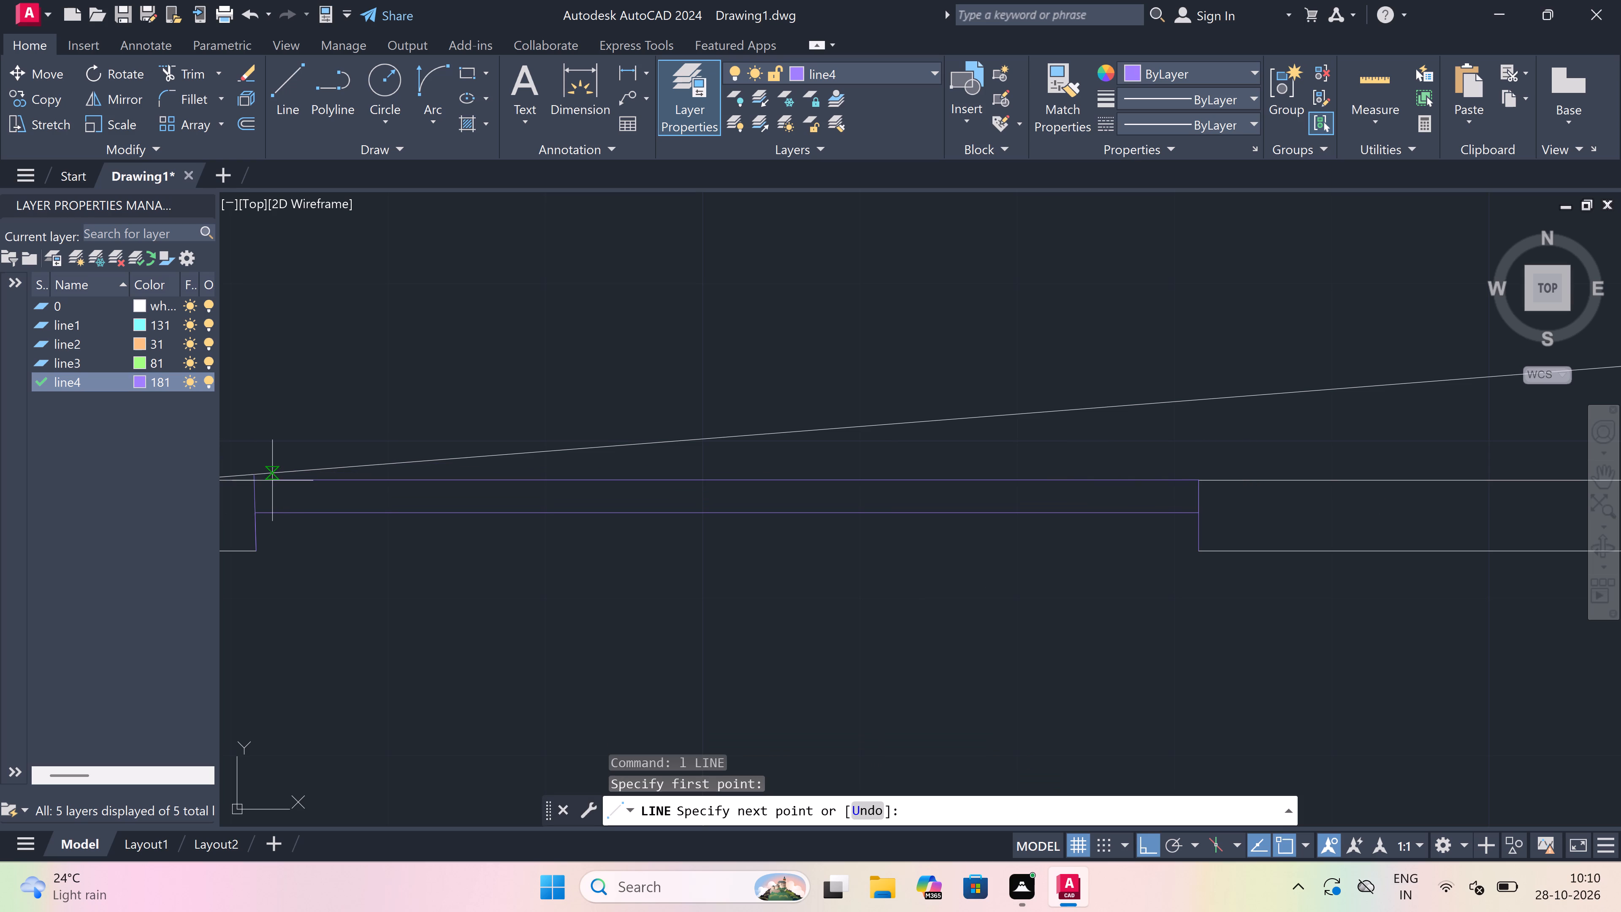
pyautogui.moveTo(254, 483); pyautogui.dragTo(267, 480)
pyautogui.press('Escape')
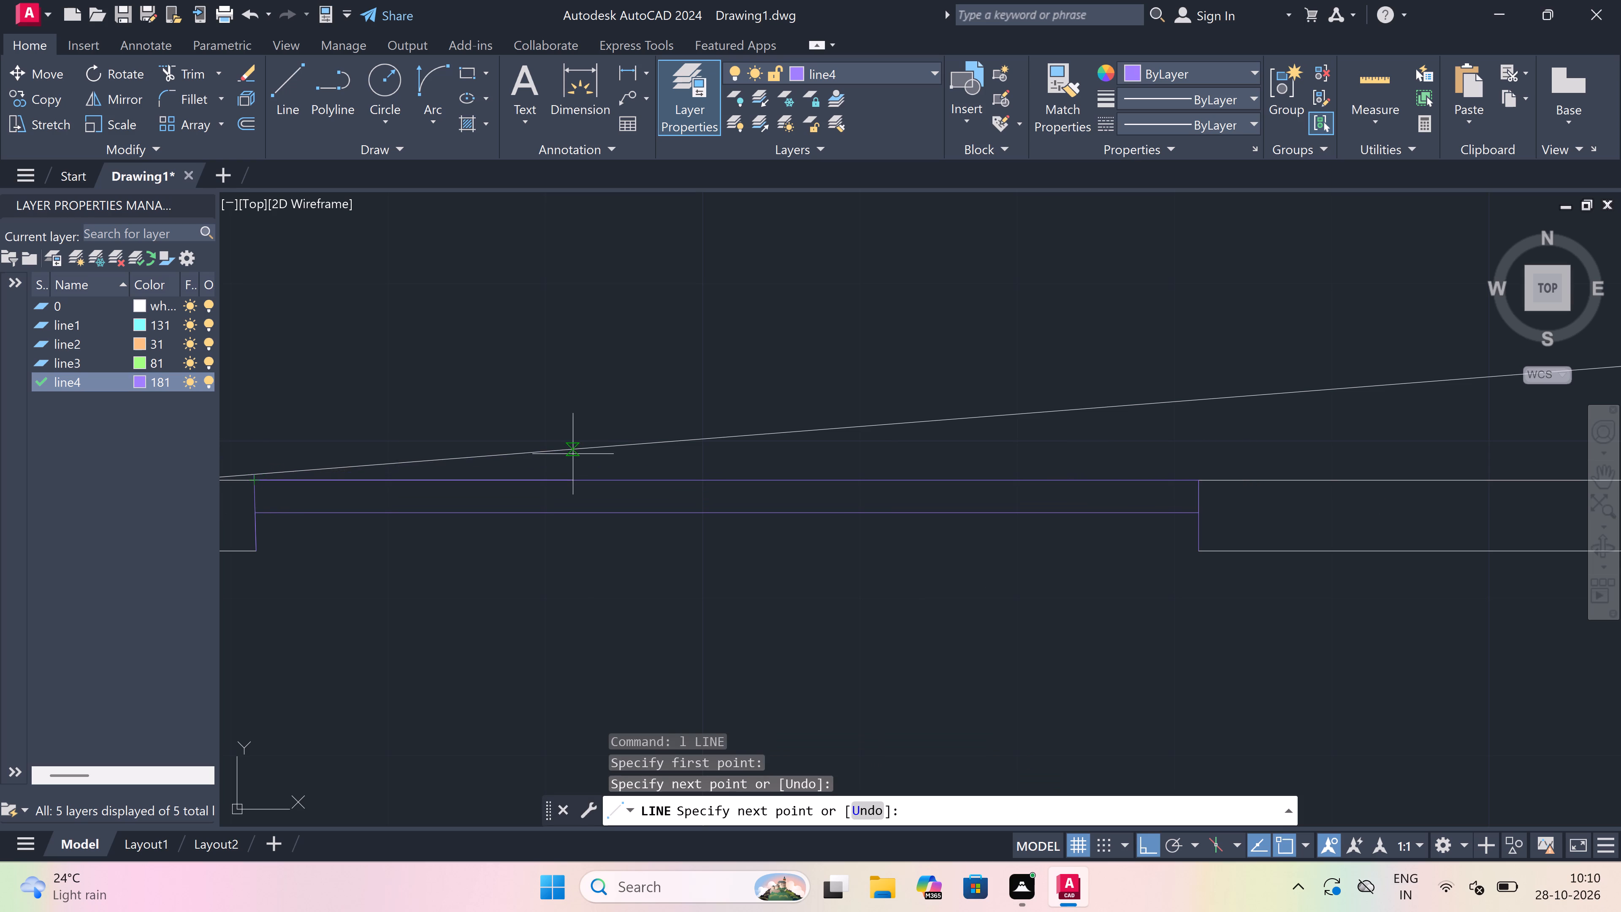
# Trim the end of the shaft-side window's west jamb that projects past the outer wall line to the shaft's diagonal.
pyautogui.scroll(-3, 572, 454)
pyautogui.scroll(3, 466, 464)
pyautogui.scroll(2, 527, 442)
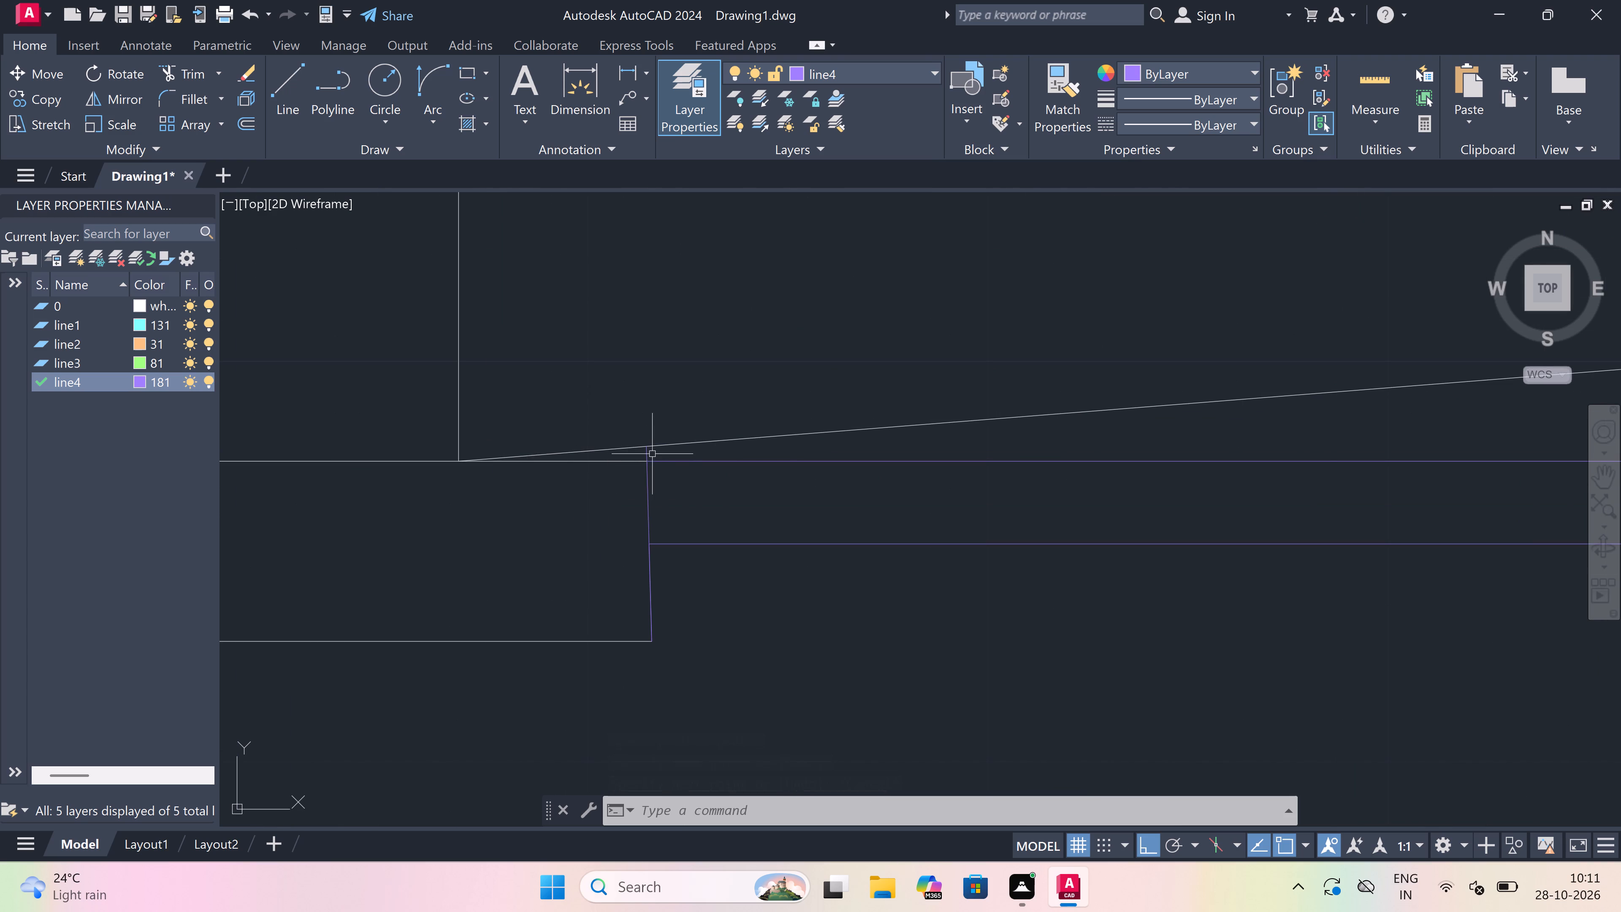
pyautogui.scroll(2, 645, 451)
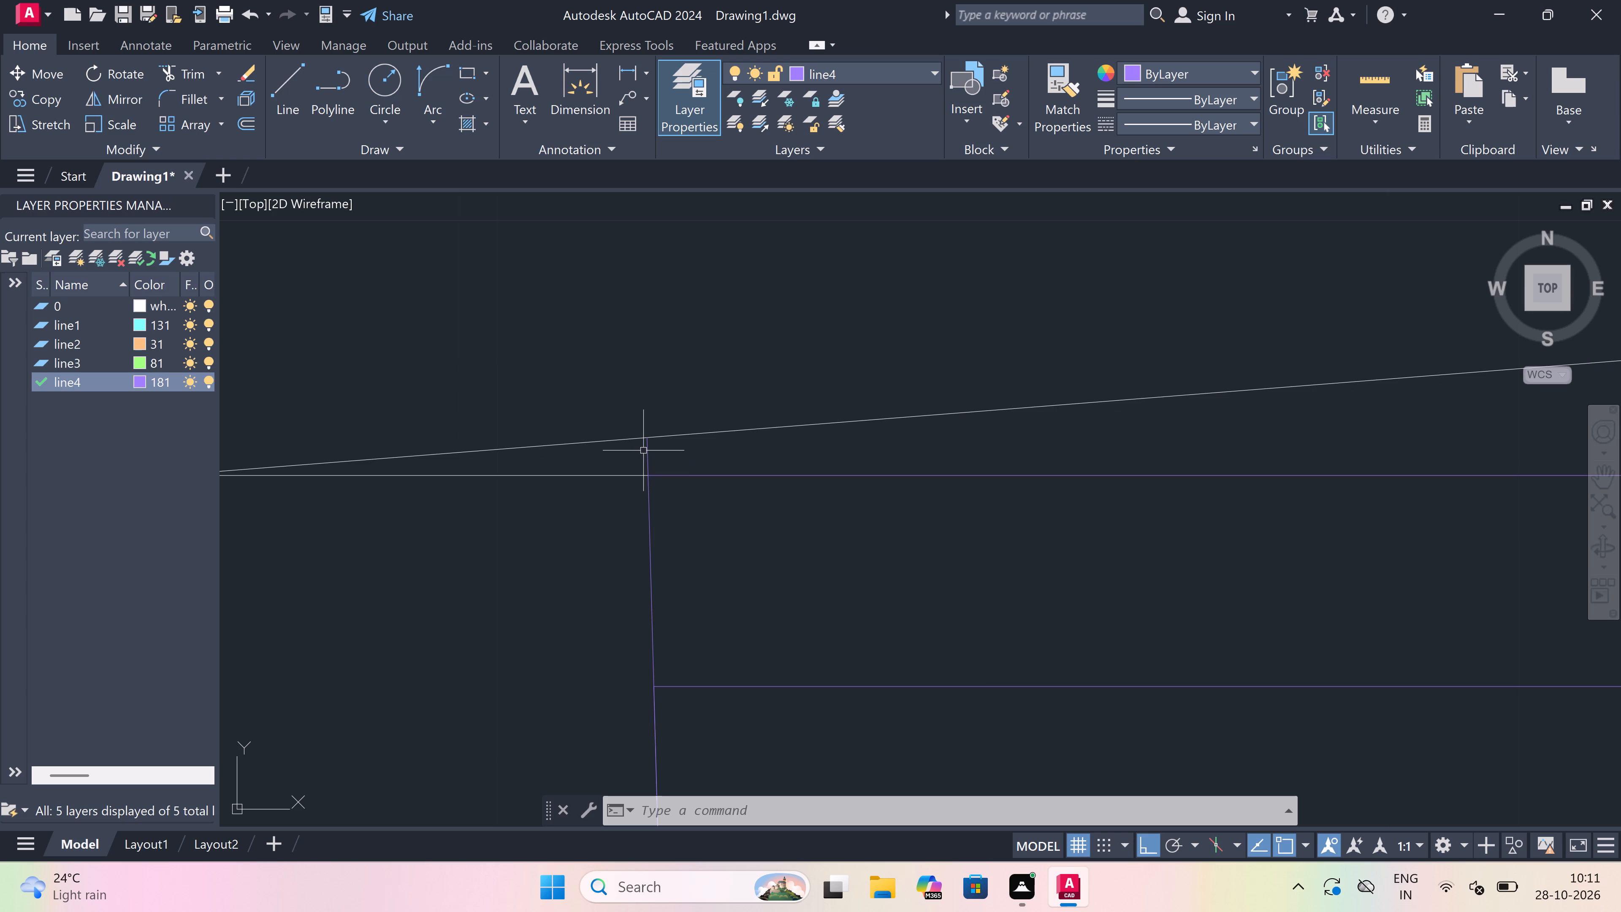
pyautogui.scroll(-1, 643, 451)
pyautogui.scroll(3, 643, 451)
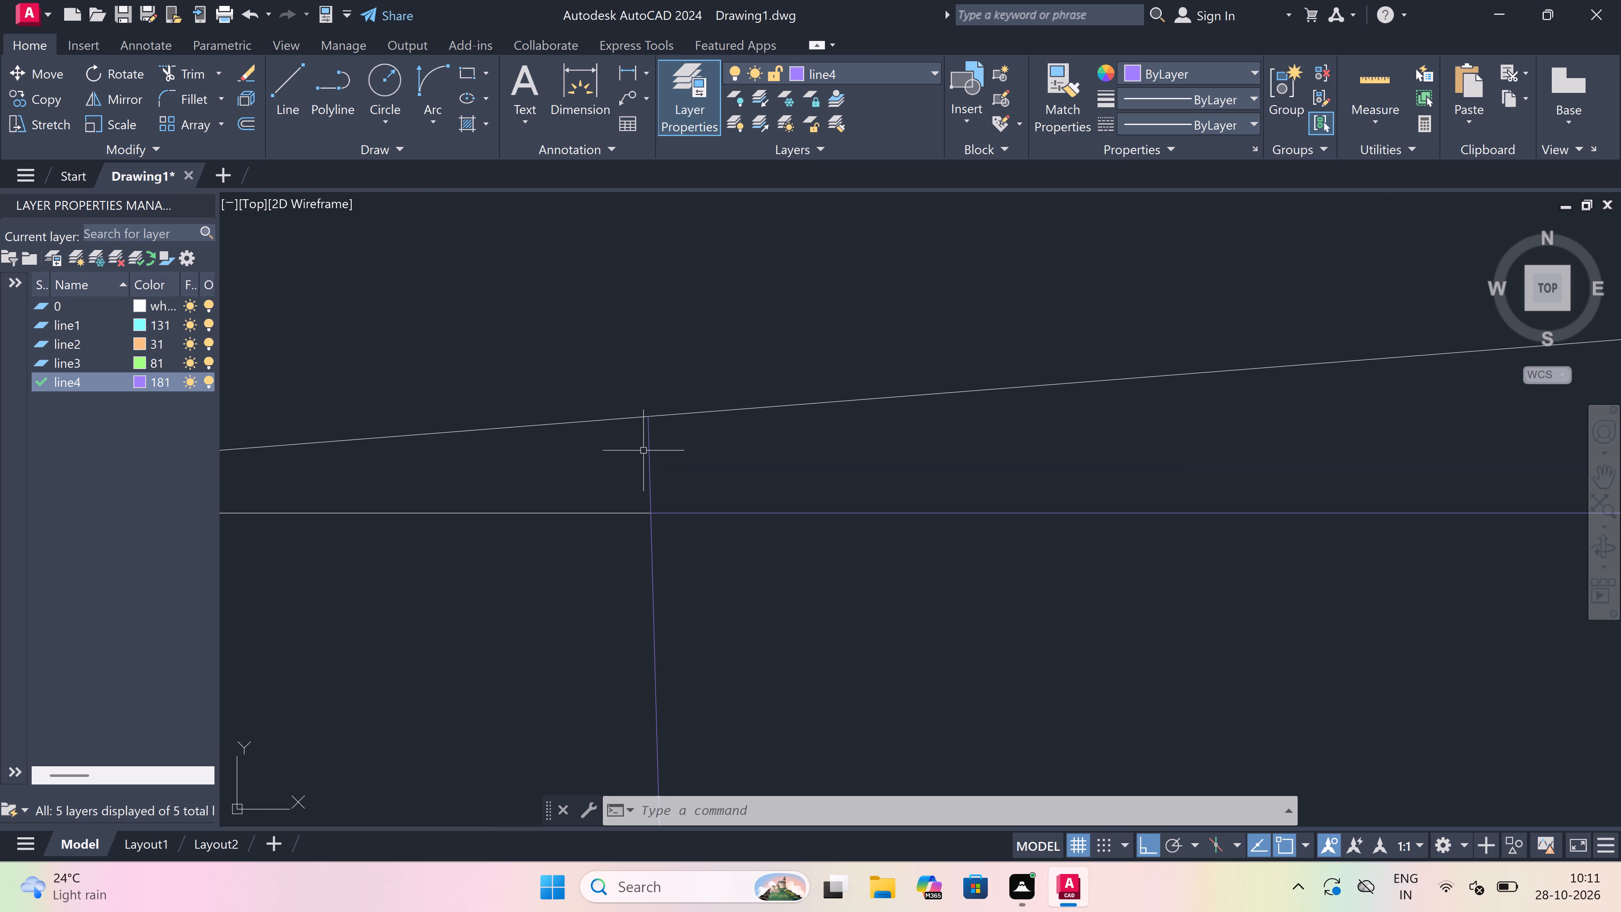
pyautogui.write('tr')
pyautogui.press('space')
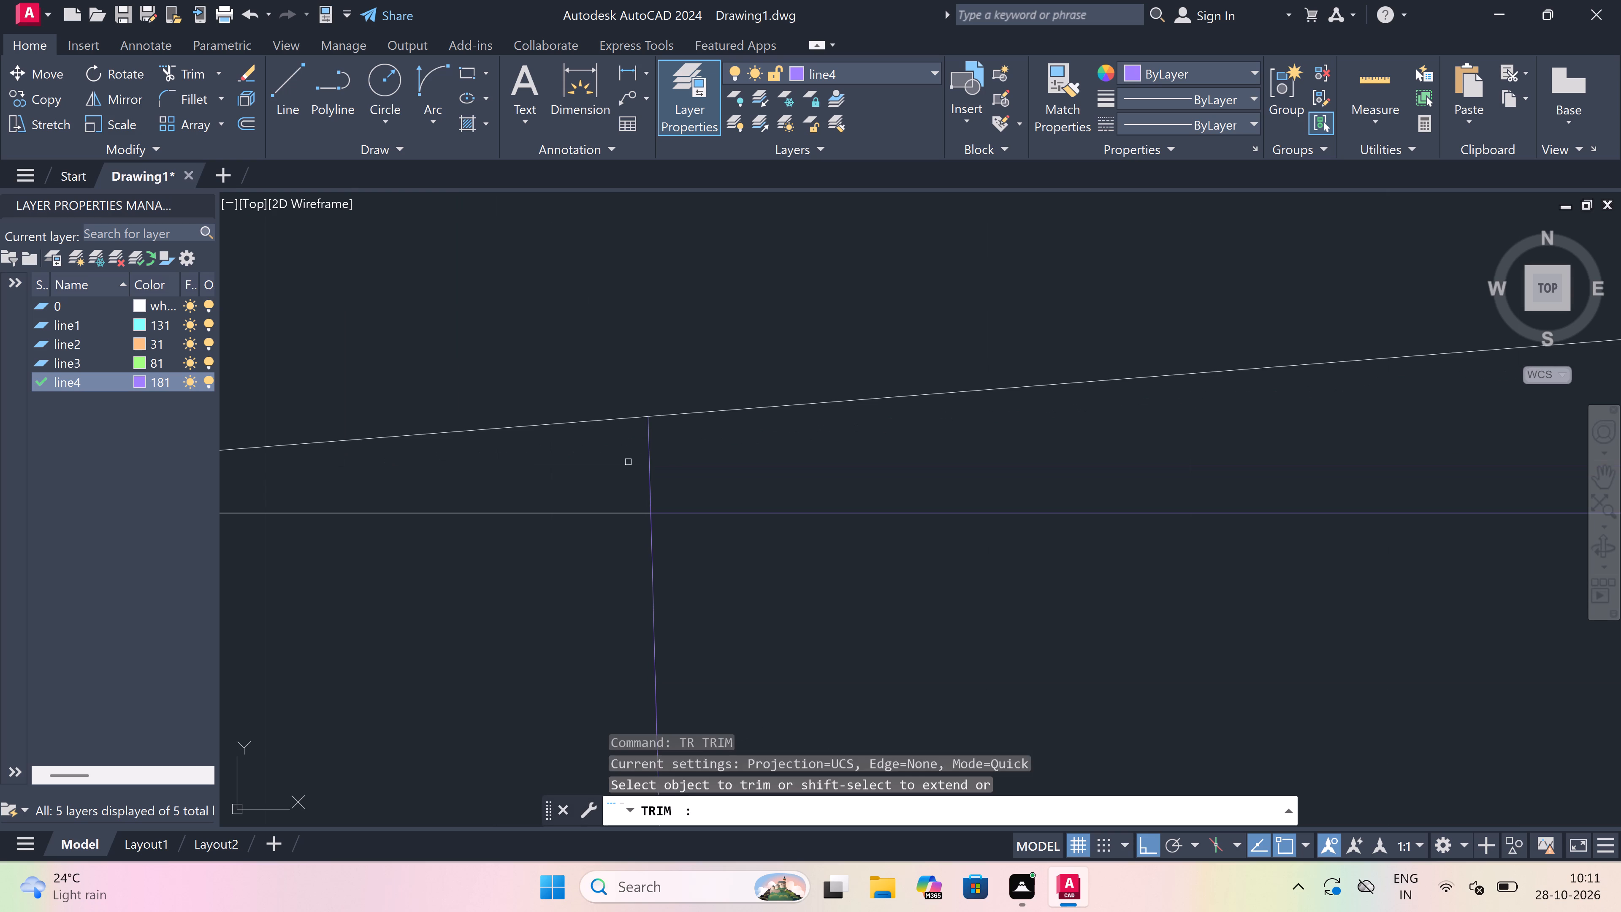
pyautogui.click(628, 462)
pyautogui.click(805, 462)
pyautogui.press('Escape')
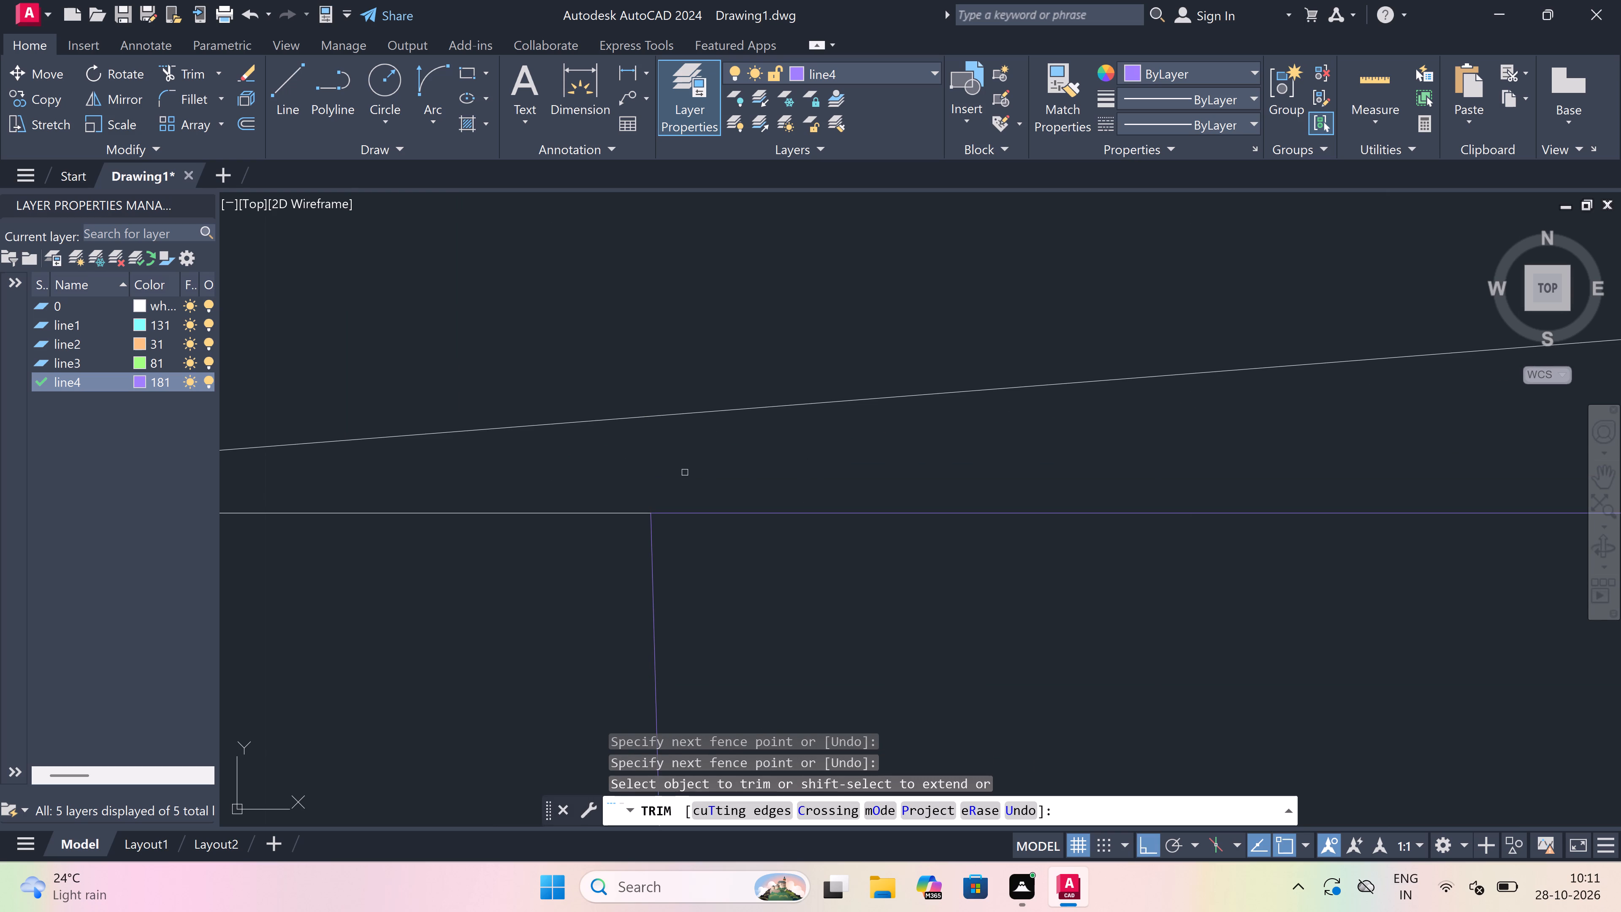
# Draw the inner face line of the northwest room's 5' shaft-side window between its west and east jambs.
pyautogui.scroll(-5, 578, 469)
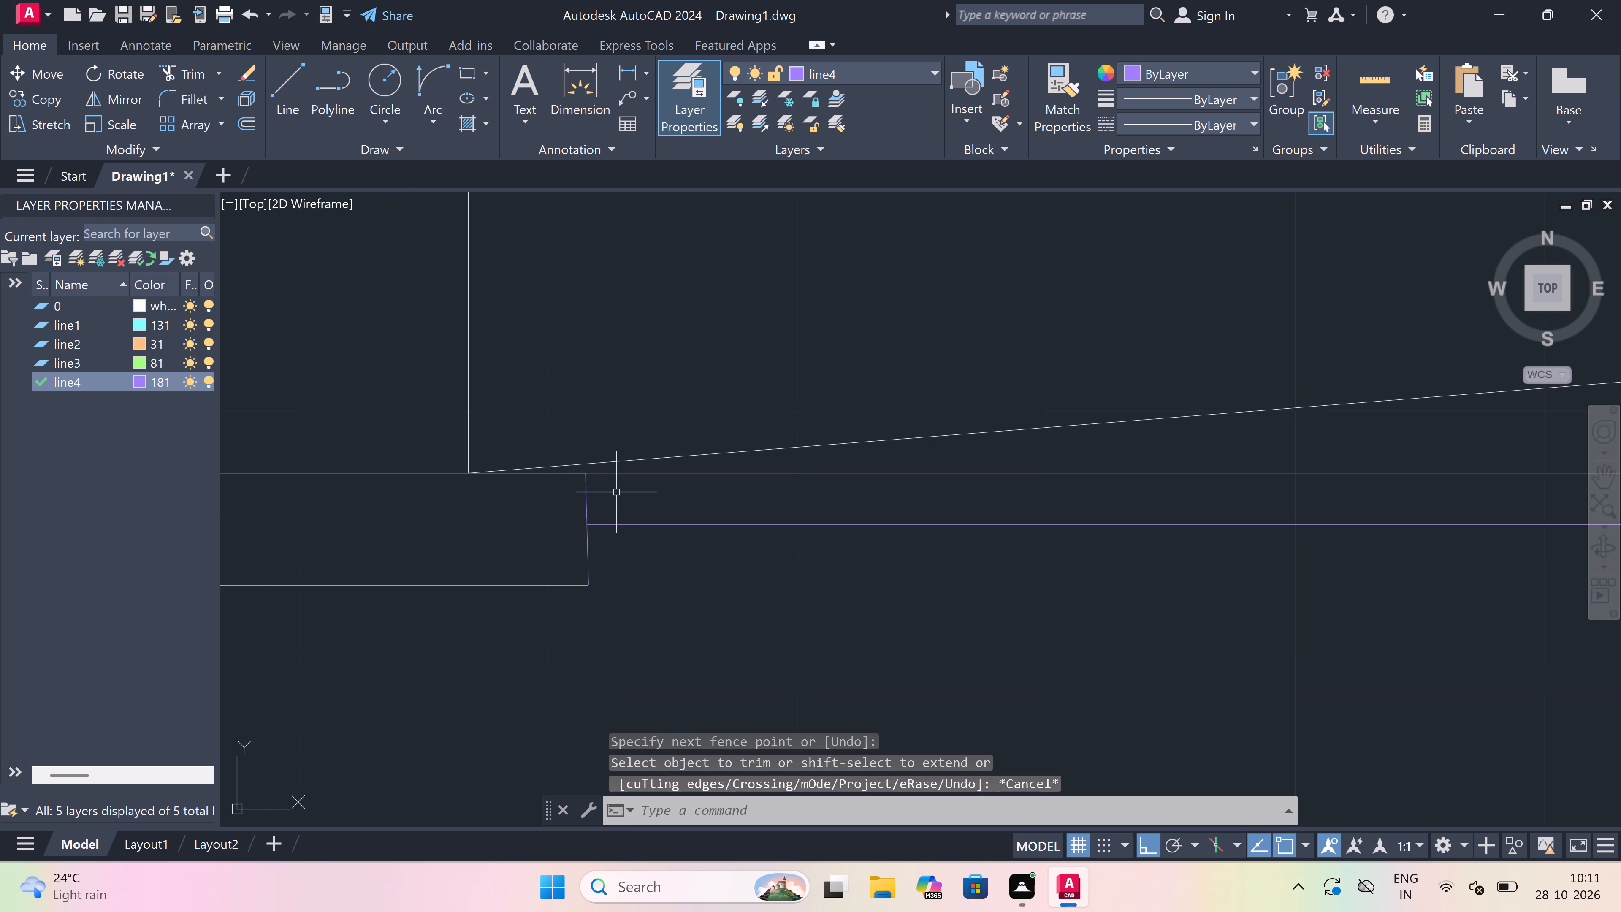
pyautogui.press('l')
pyautogui.press('space')
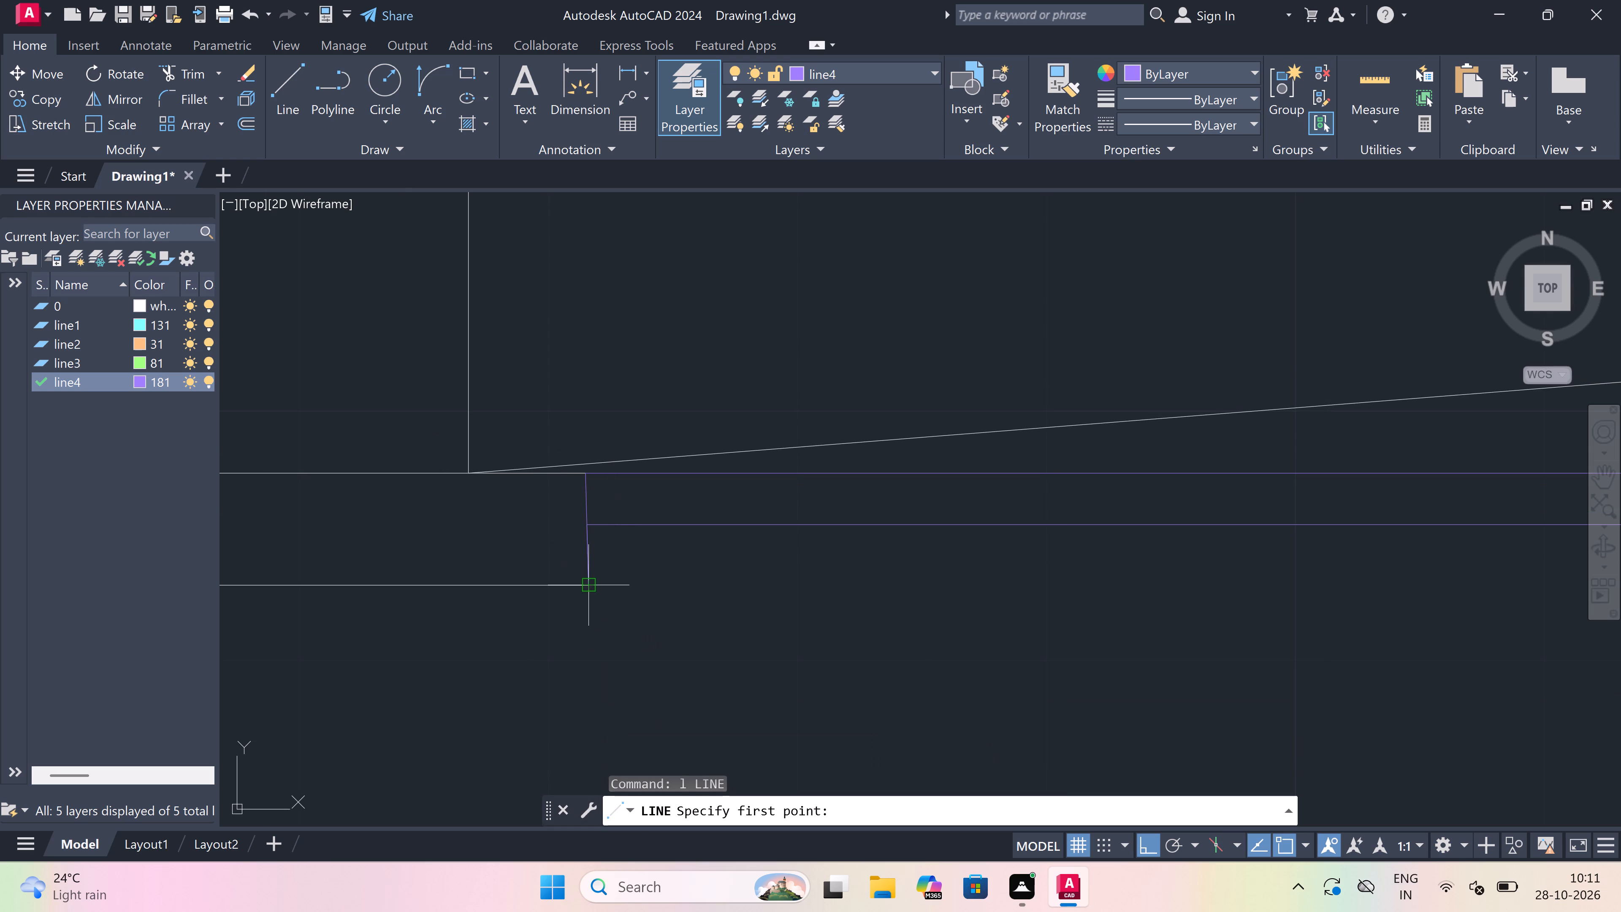
pyautogui.click(585, 587)
pyautogui.scroll(-4, 585, 587)
pyautogui.scroll(2, 832, 598)
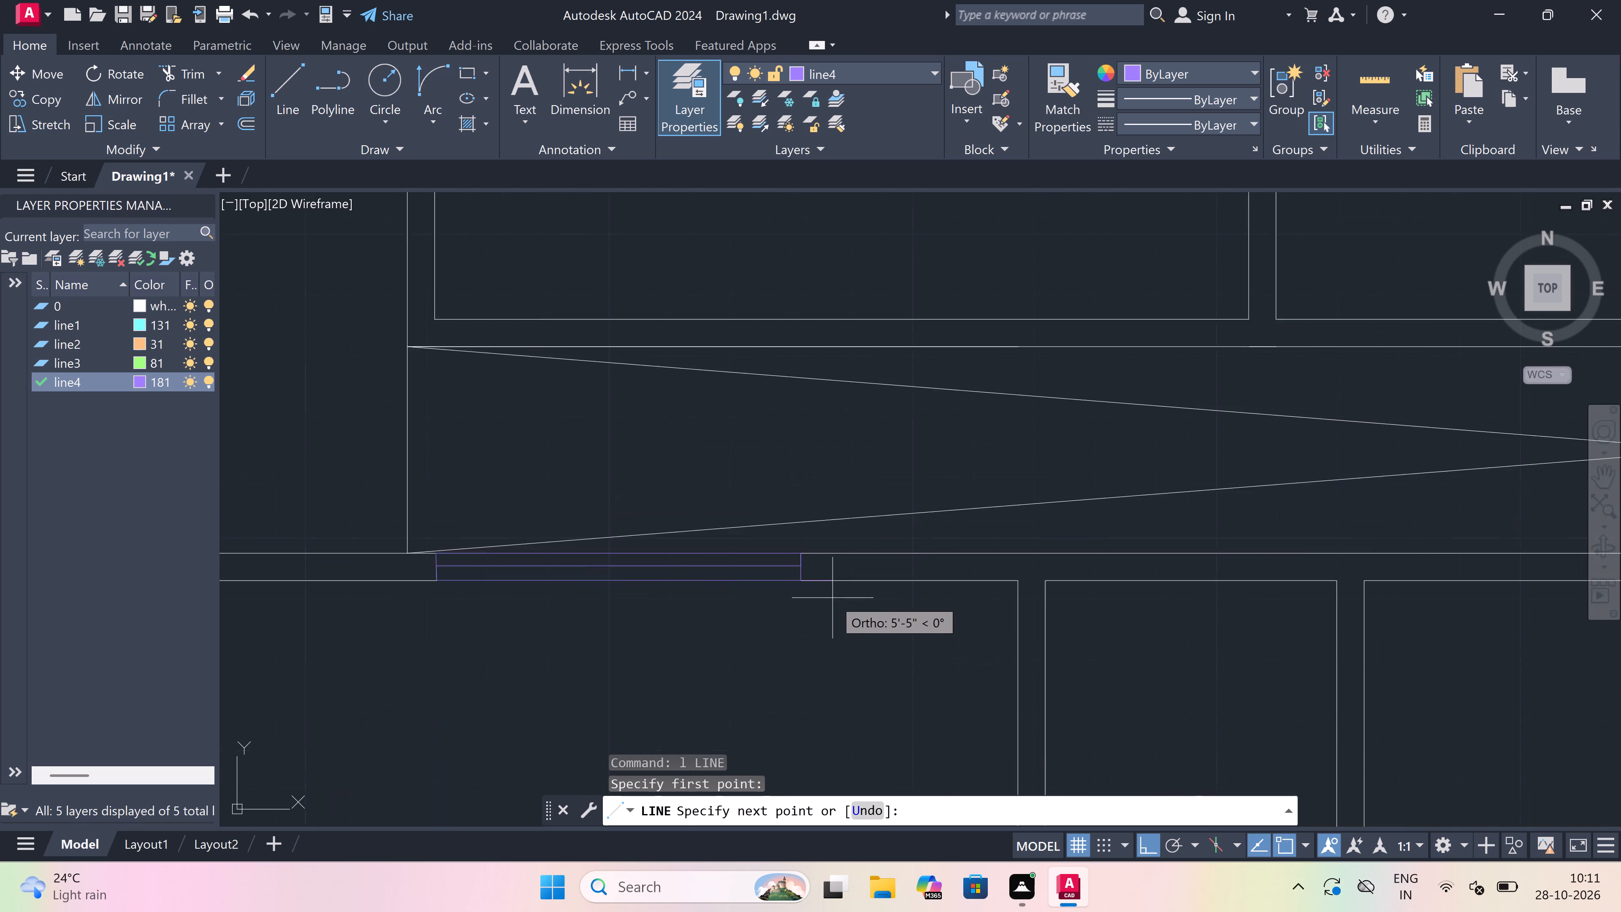
pyautogui.scroll(1, 832, 598)
pyautogui.click(751, 558)
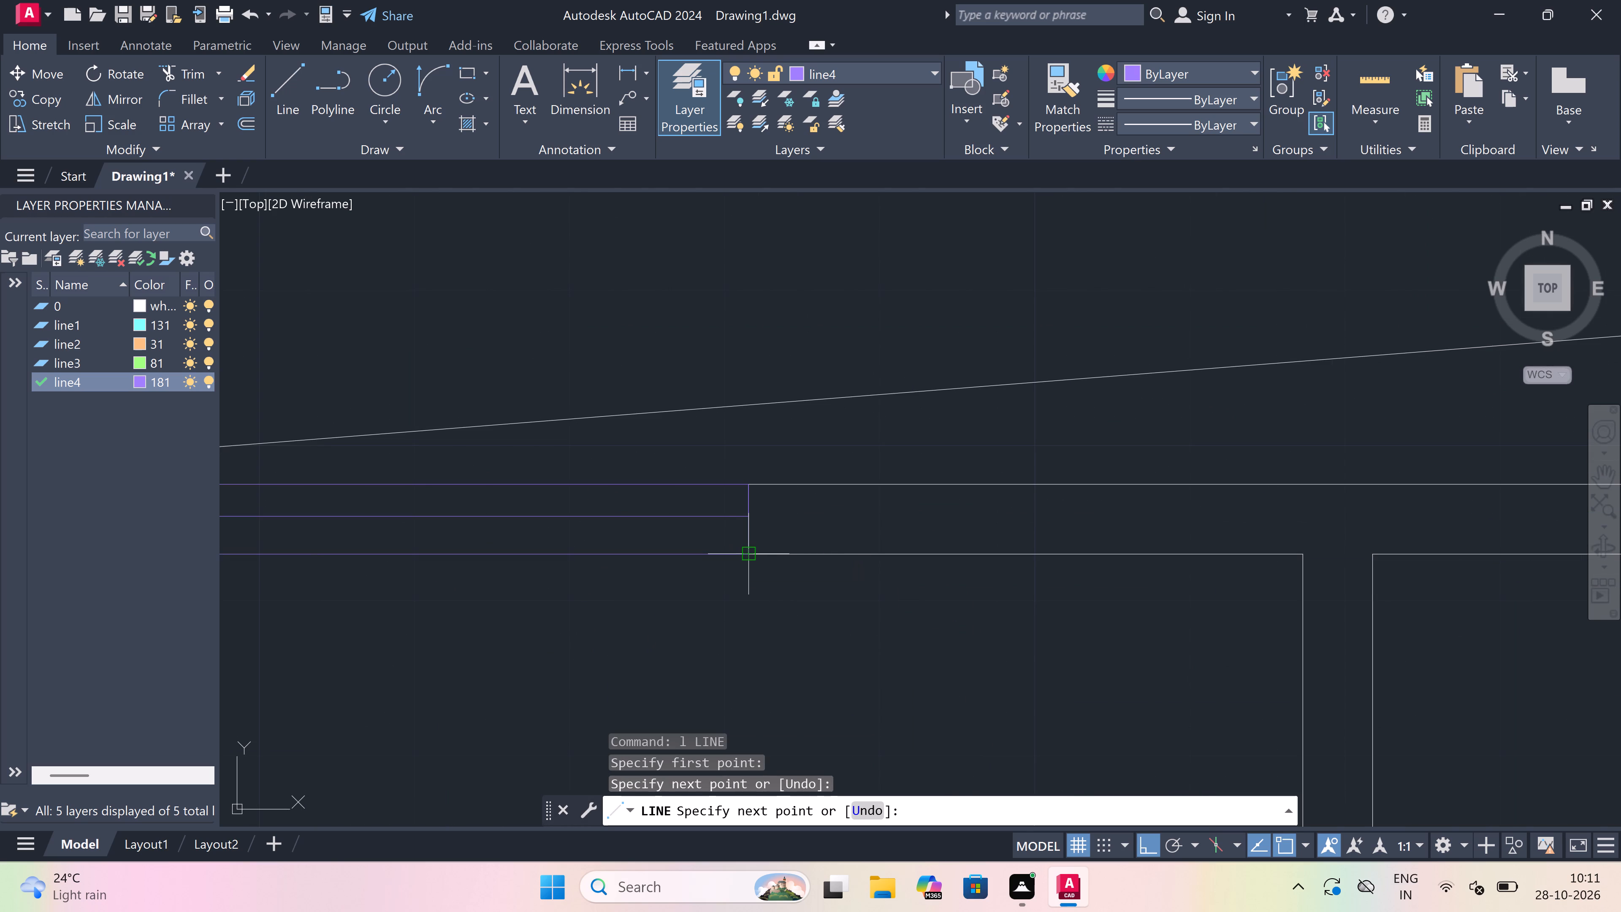
pyautogui.press('Escape')
# Draw both jambs and the 2' centre line of a window in the shaft-side wall of the narrow room east of the northwest room.
pyautogui.scroll(-4, 592, 548)
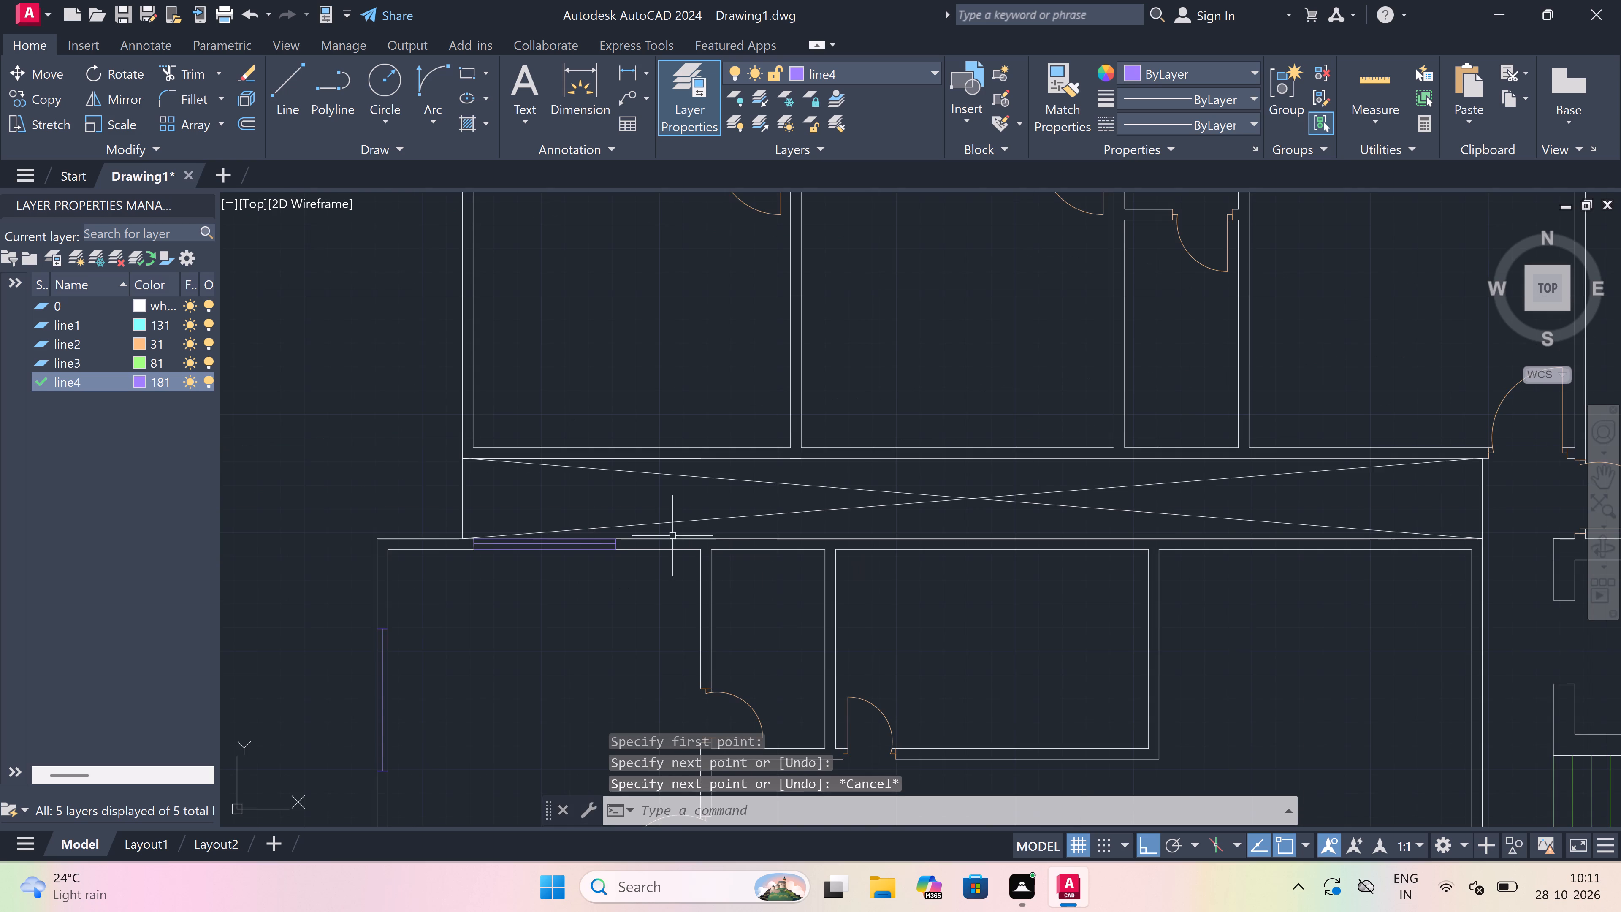
pyautogui.scroll(3, 746, 527)
pyautogui.press('space')
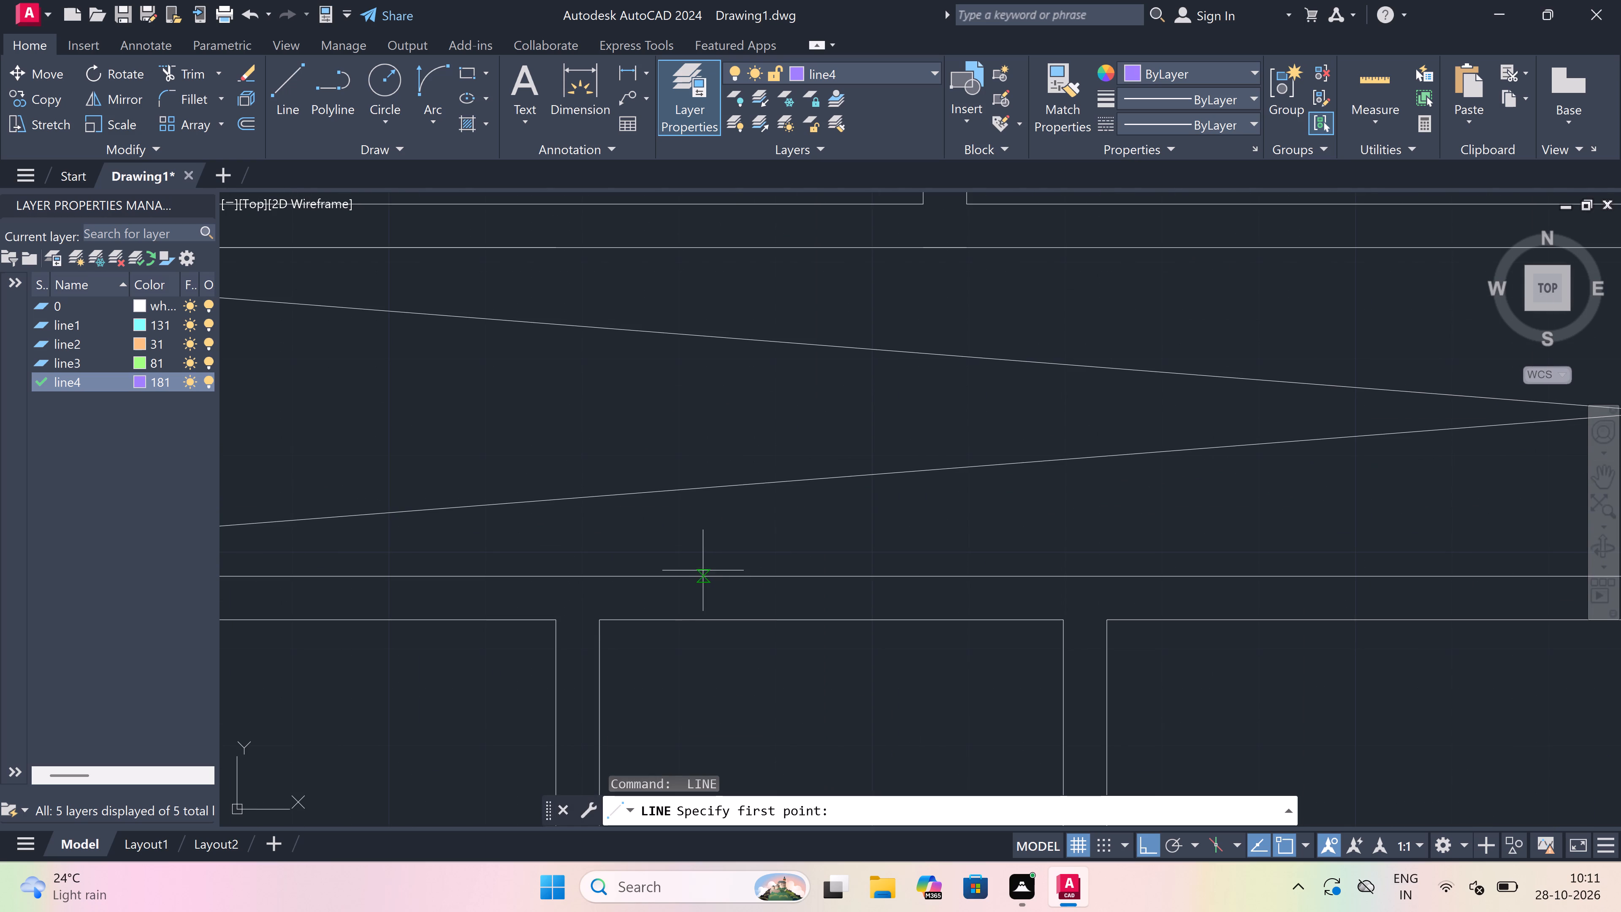
pyautogui.click(693, 574)
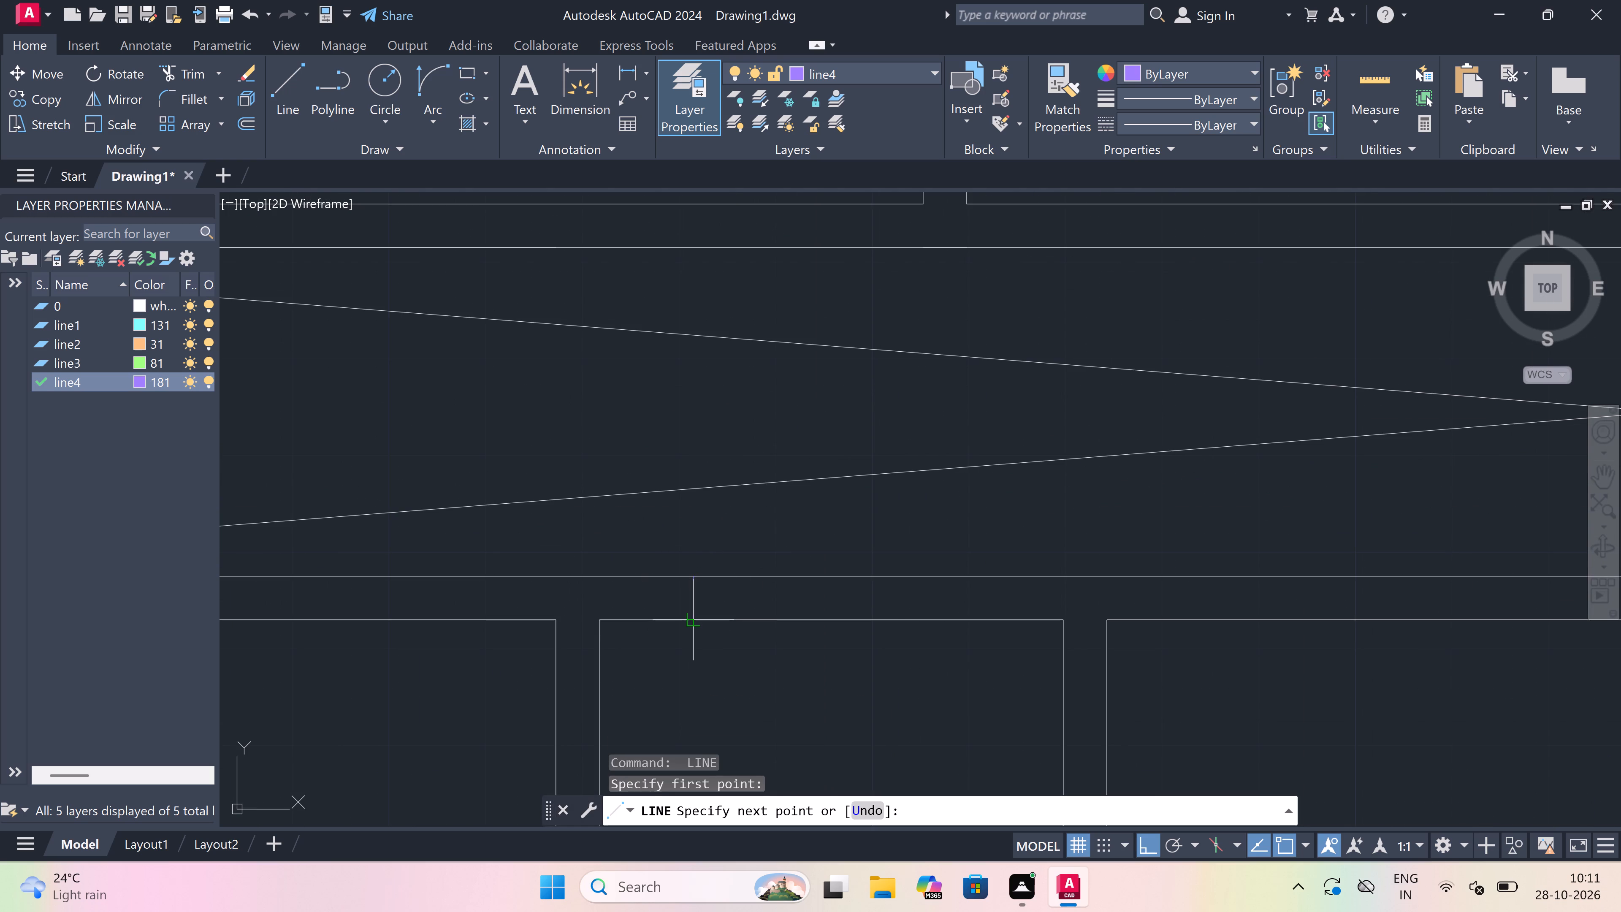
pyautogui.click(689, 623)
pyautogui.click(690, 594)
pyautogui.scroll(2, 803, 591)
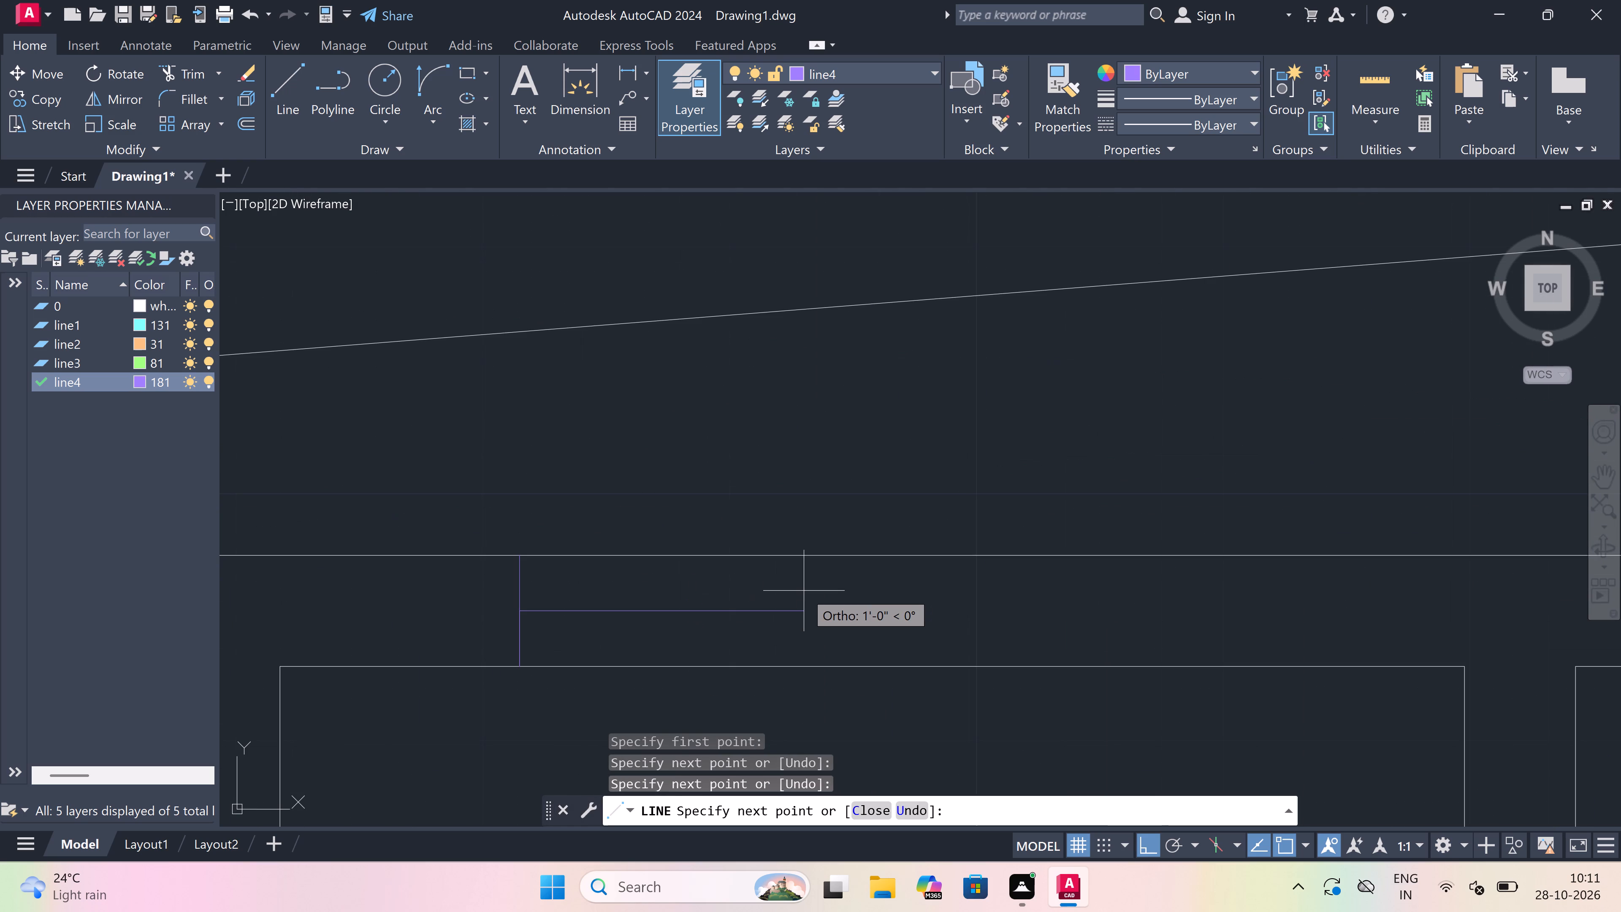
pyautogui.press('2')
pyautogui.press("'")
pyautogui.press('space')
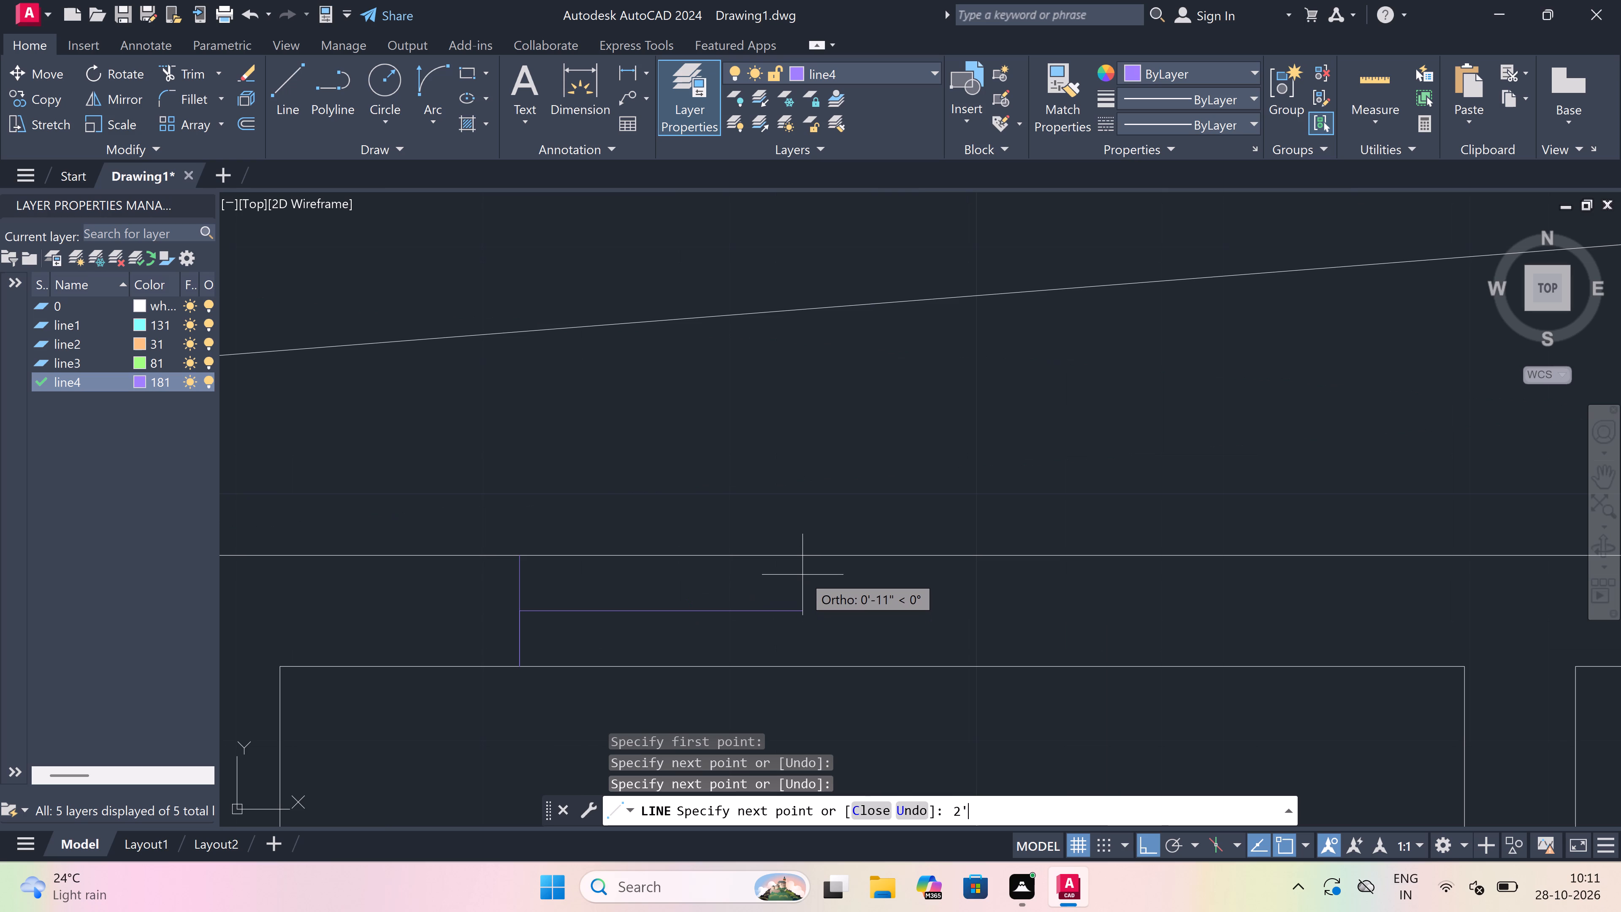
pyautogui.click(1119, 554)
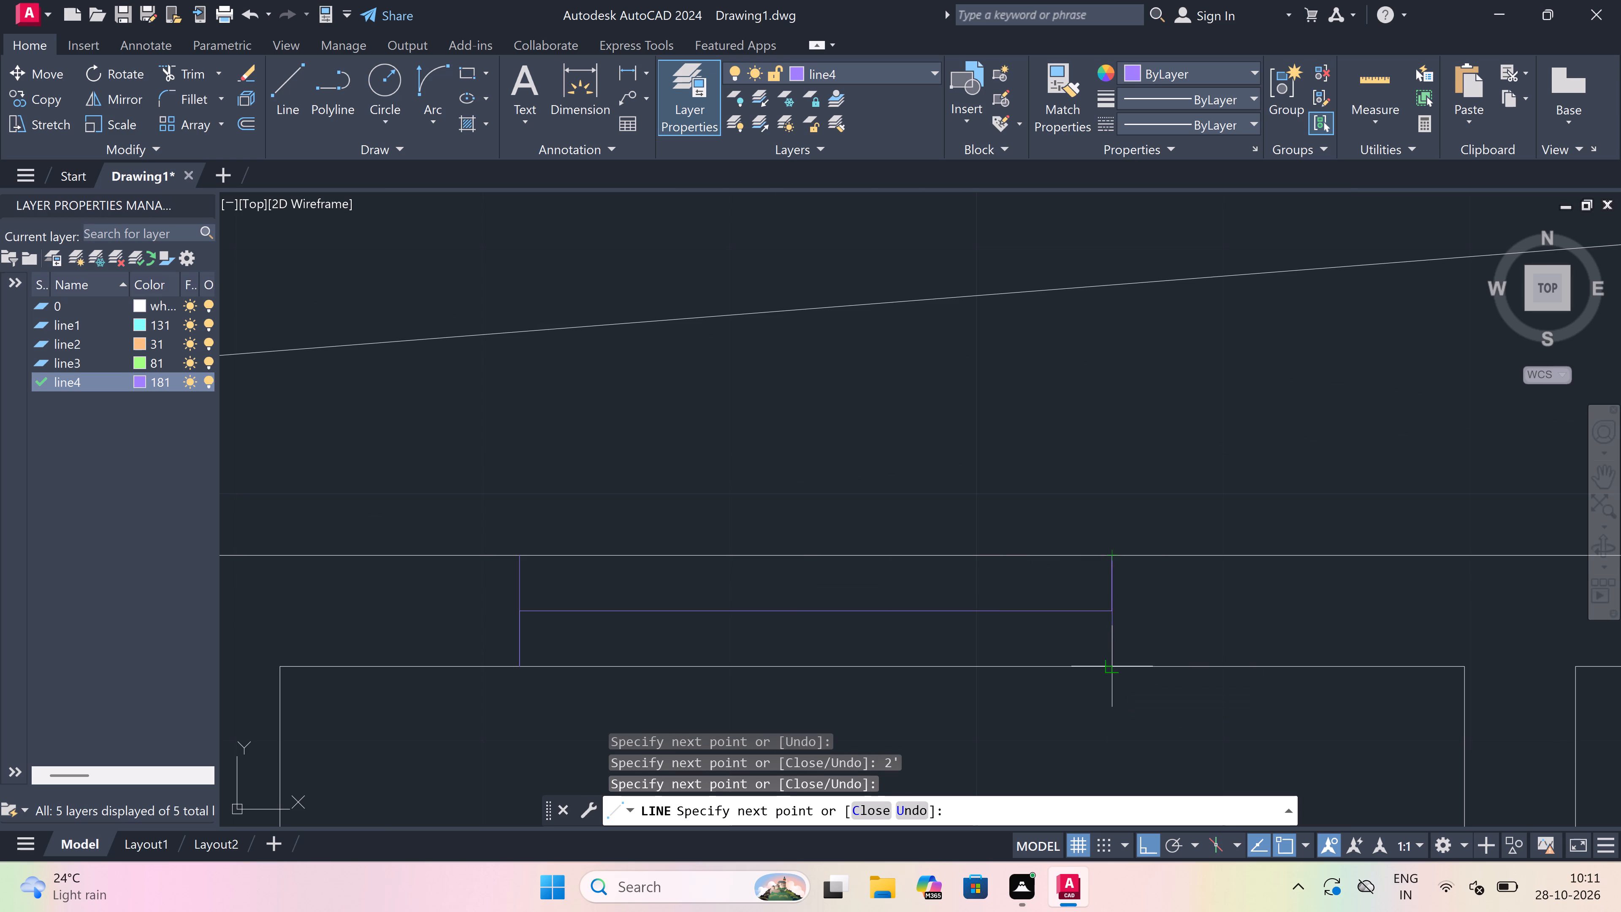
pyautogui.click(1113, 663)
pyautogui.press('Escape')
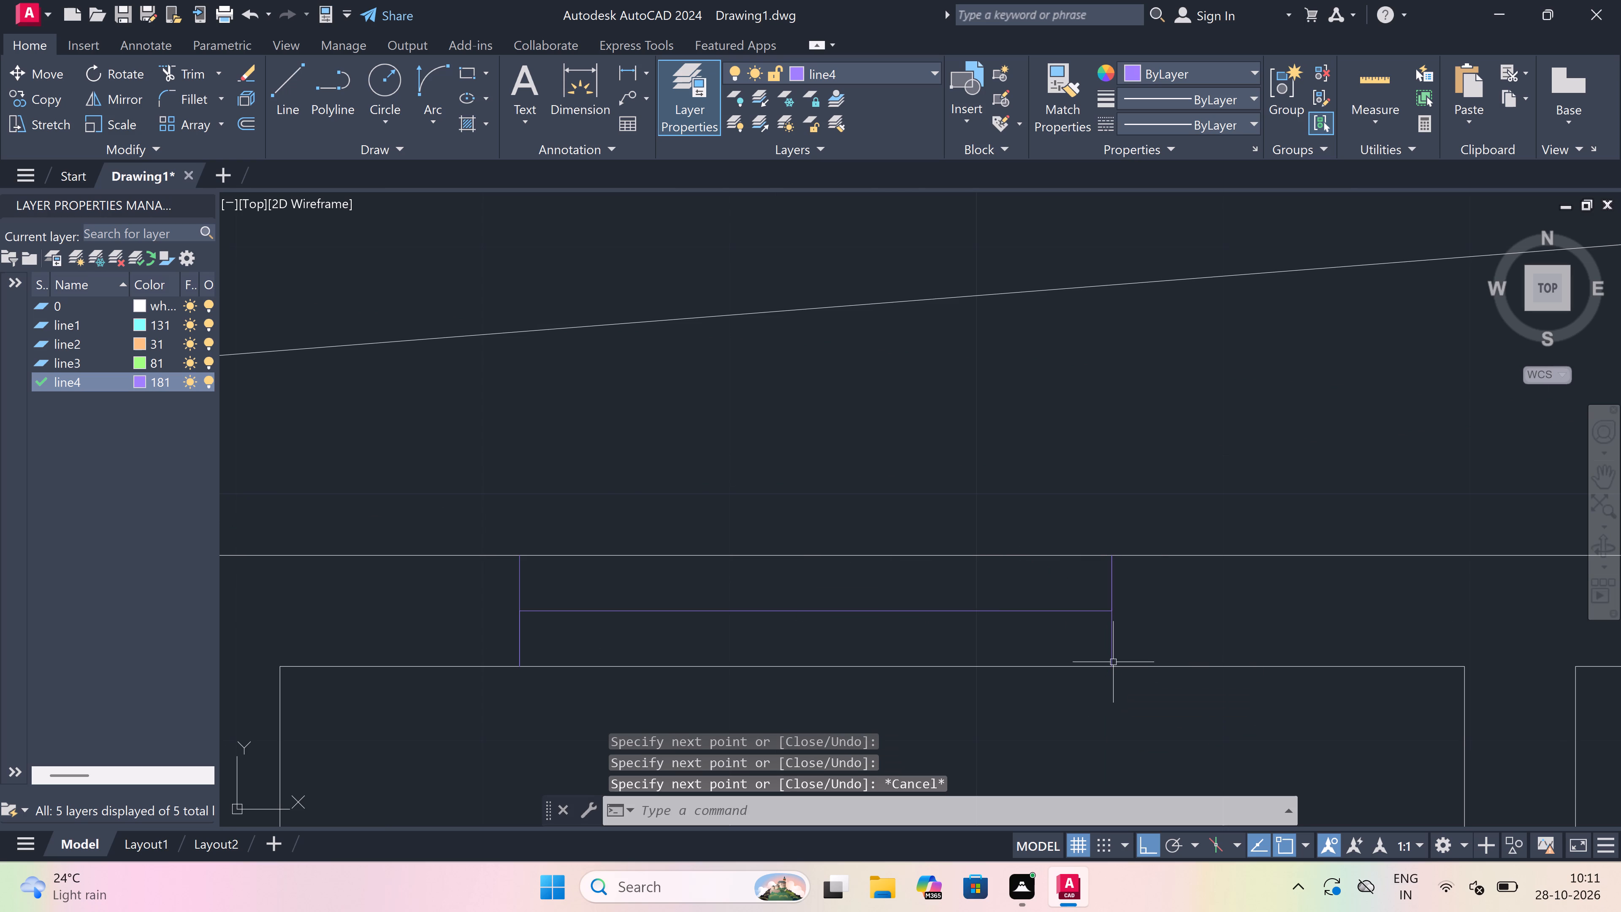
# Trim the inner and outer wall lines between the jambs of the narrow room's 2' shaft-side window.
pyautogui.press('t')
pyautogui.press('r')
pyautogui.press('space')
pyautogui.click(881, 653)
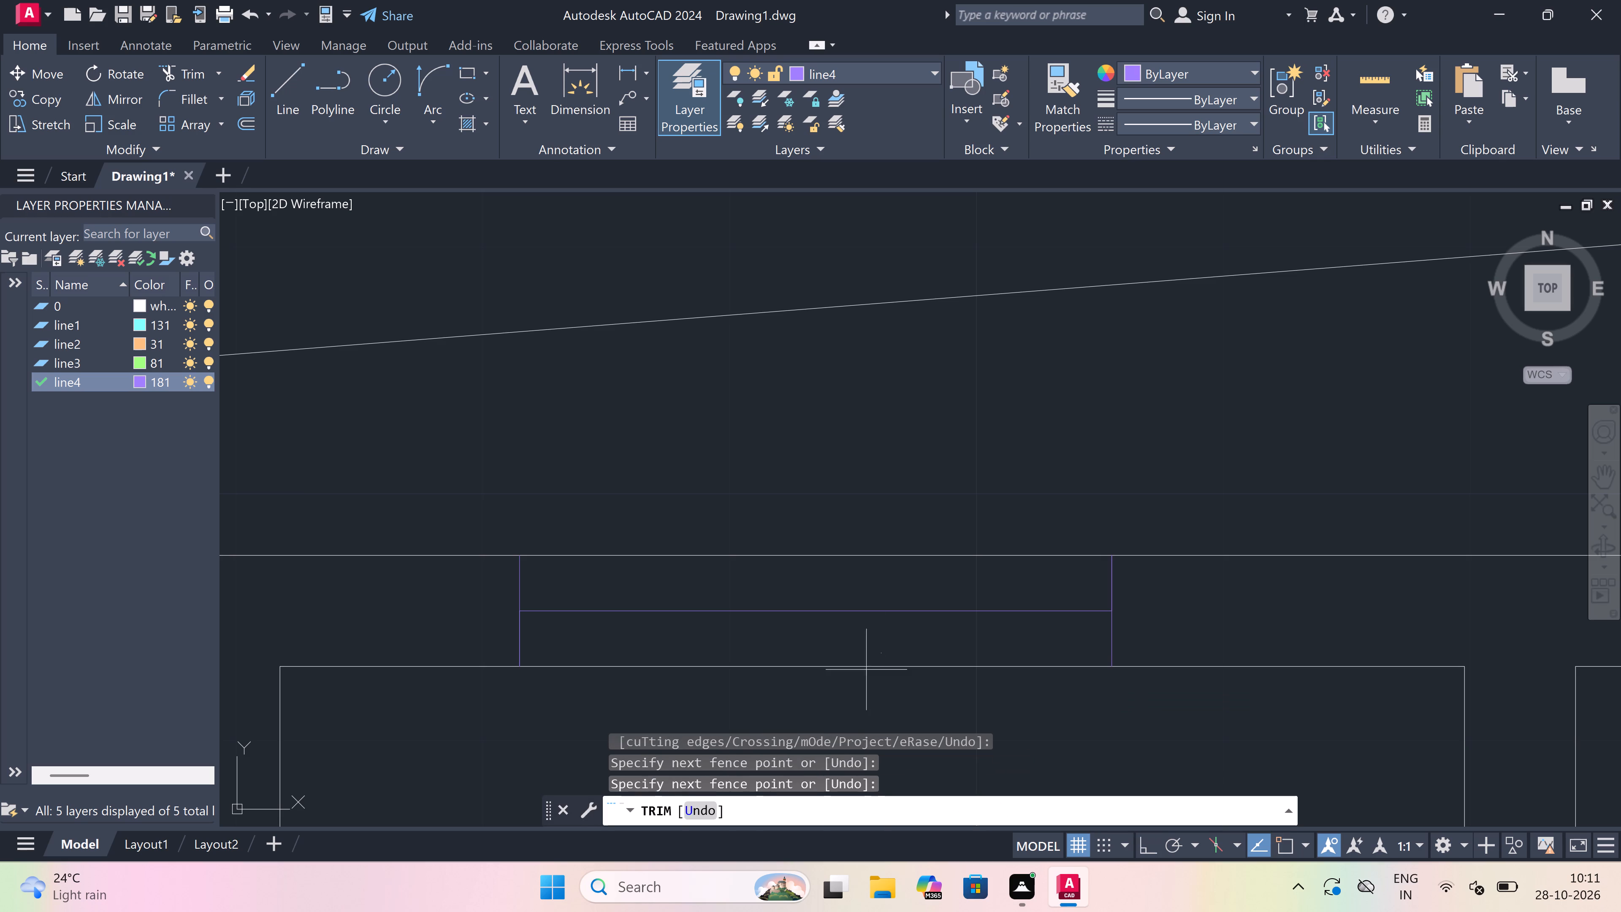
pyautogui.click(836, 694)
pyautogui.click(798, 553)
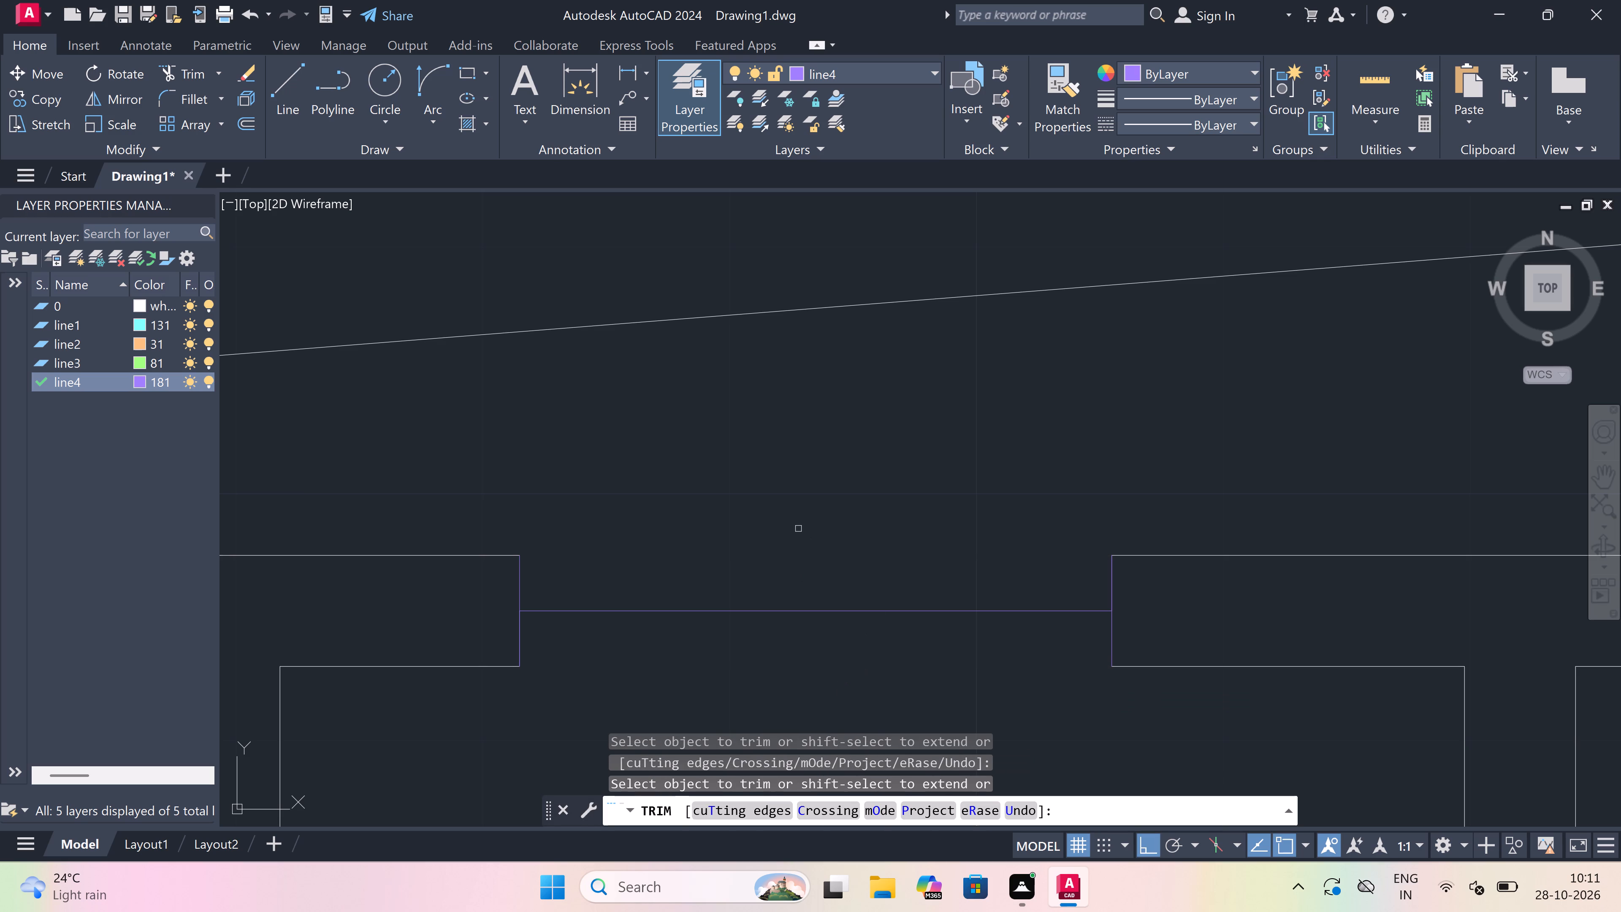
pyautogui.press('Escape')
# Draw the outer and inner face lines of the narrow room's 2' shaft-side window between its jambs.
pyautogui.press('l')
pyautogui.press('space')
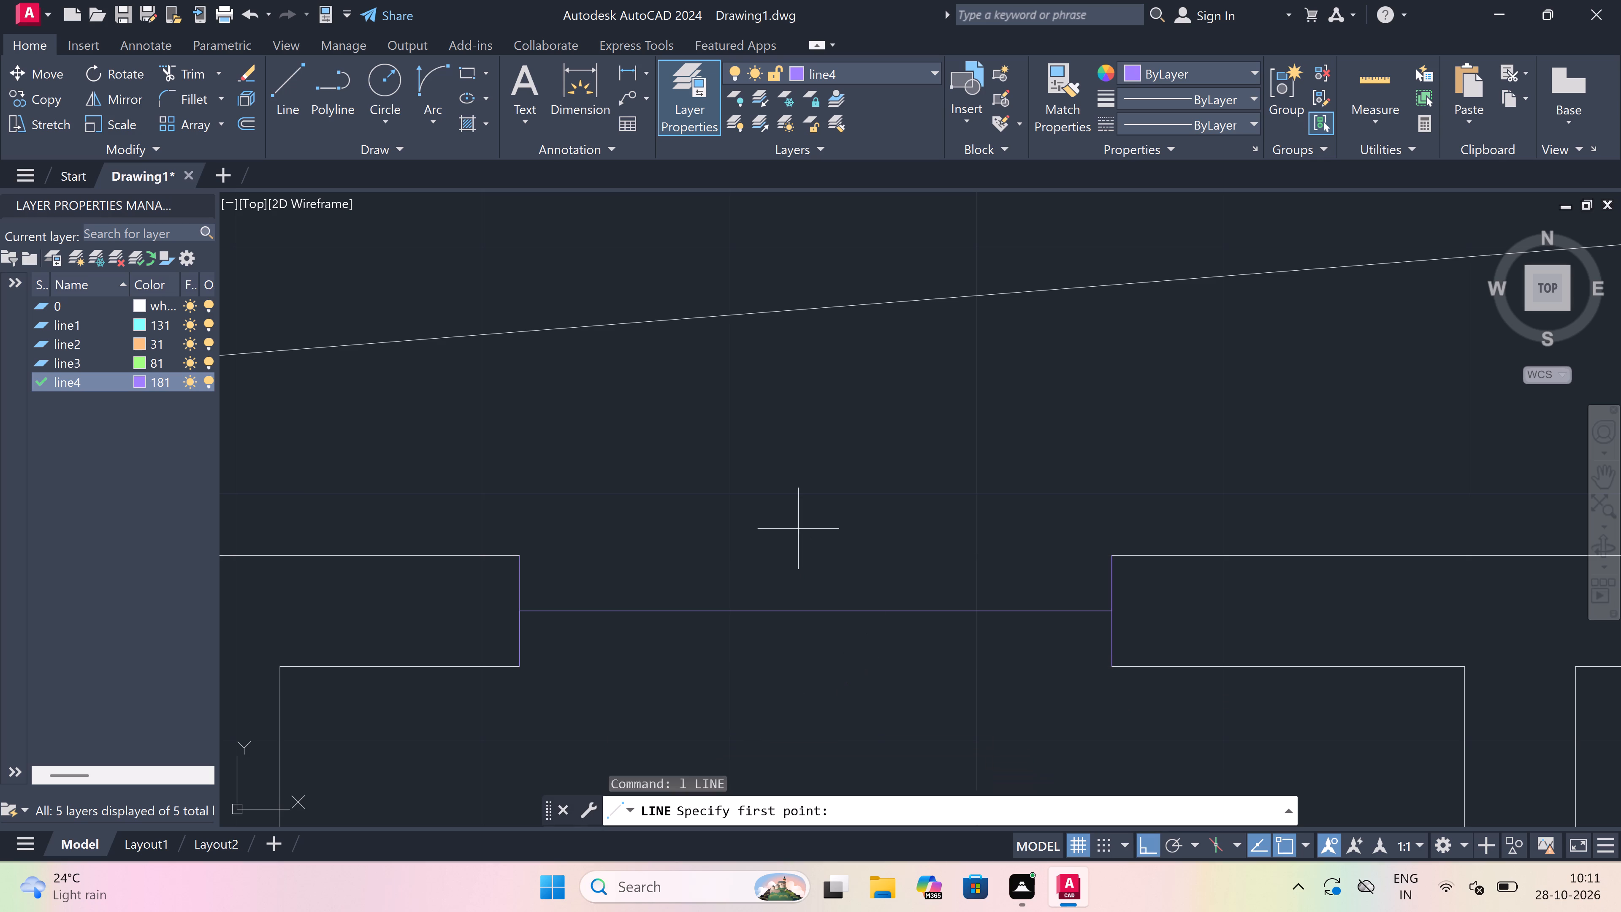
pyautogui.moveTo(513, 549); pyautogui.dragTo(523, 548)
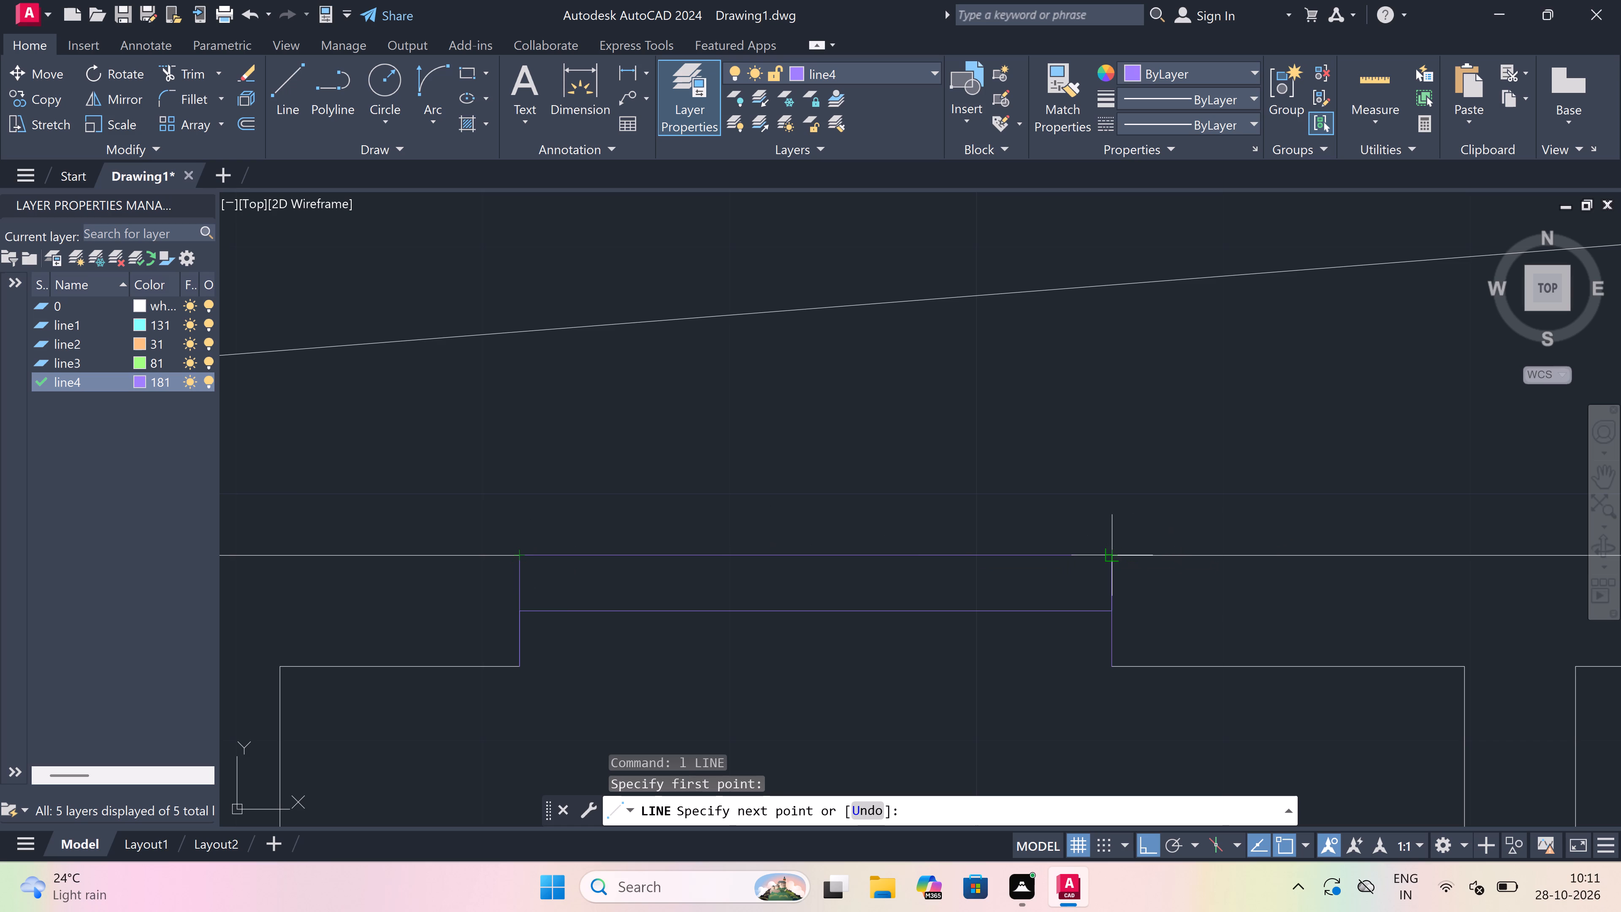
pyautogui.click(1106, 560)
pyautogui.press('Escape')
pyautogui.press('space')
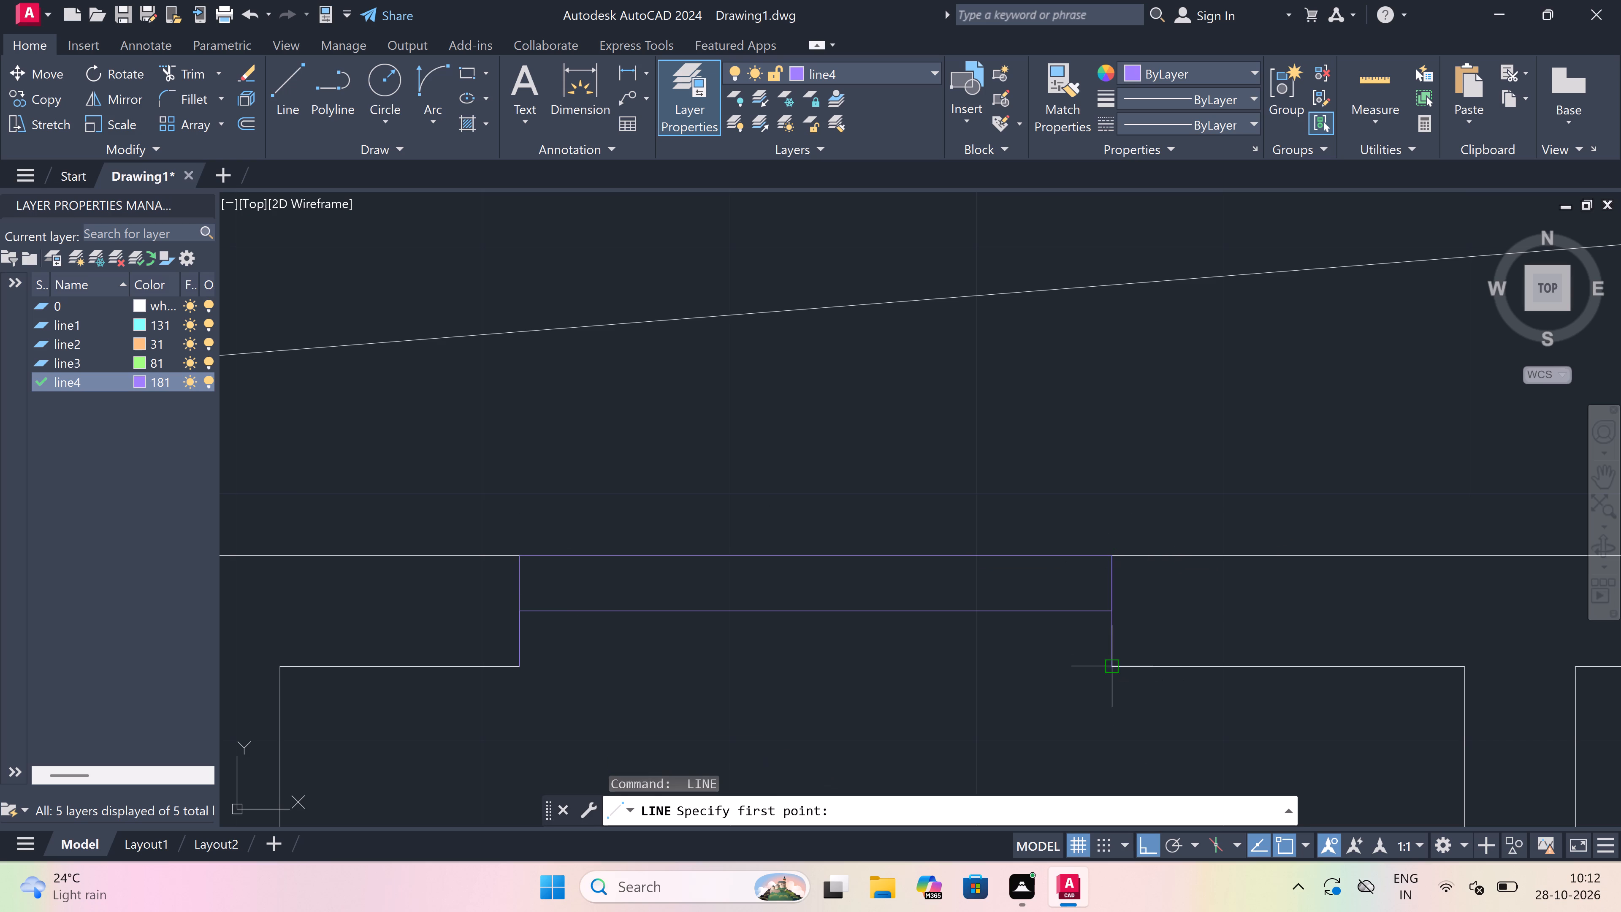
pyautogui.moveTo(1114, 666); pyautogui.dragTo(1106, 672)
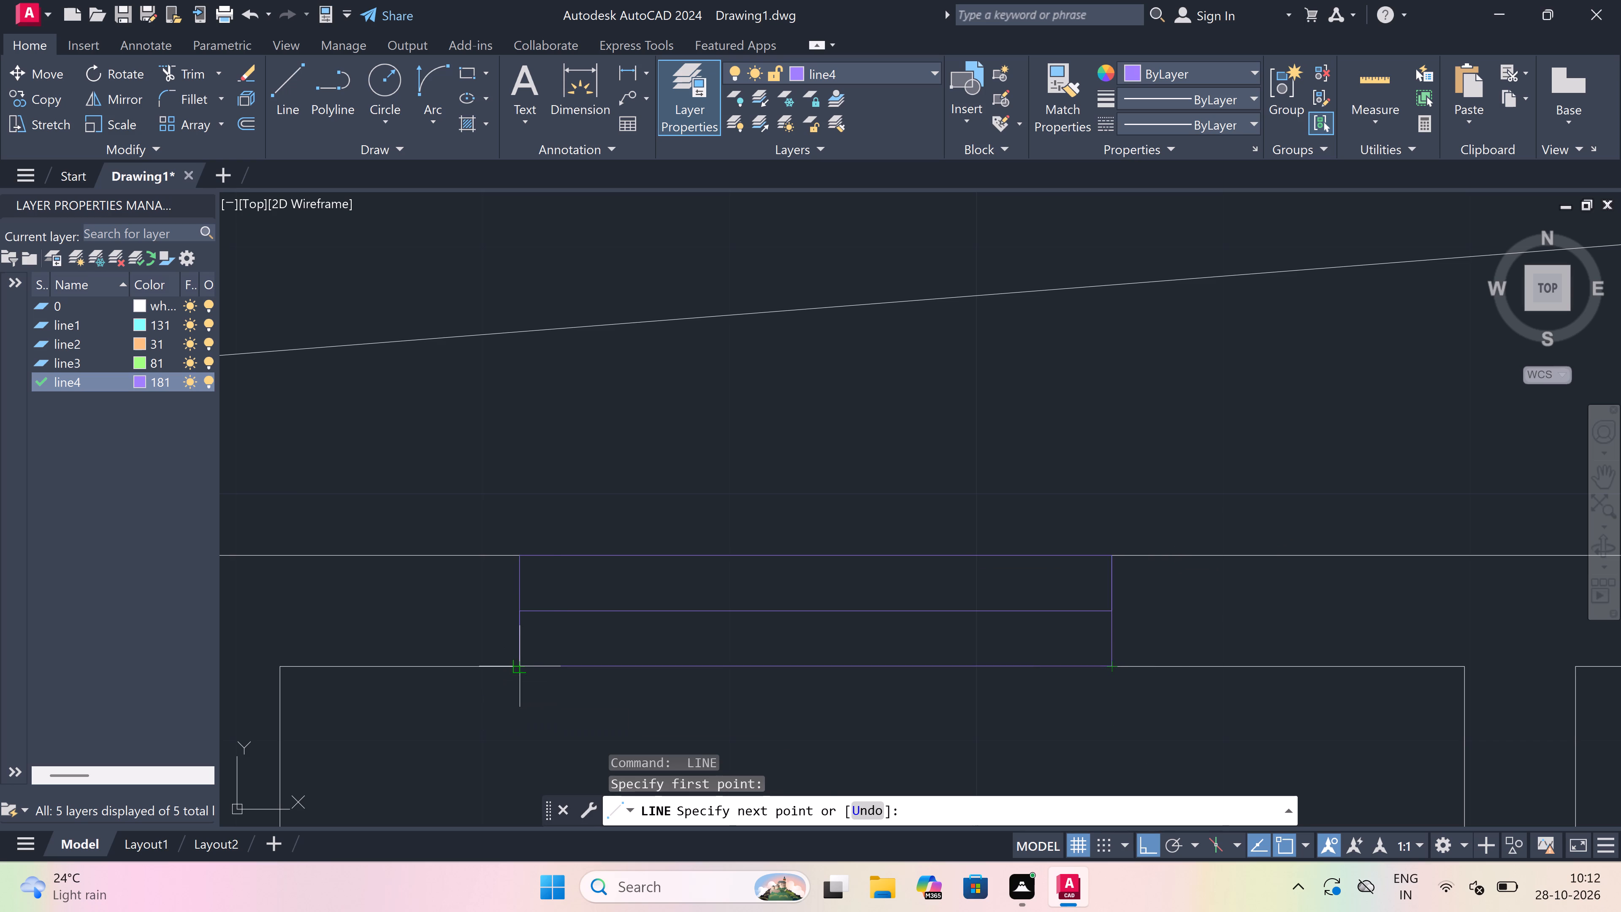
pyautogui.click(521, 668)
pyautogui.press('Escape')
# Draw both jambs and the 3' centre line of a window in the shaft-side wall of the room east of the narrow room.
pyautogui.scroll(-6, 556, 612)
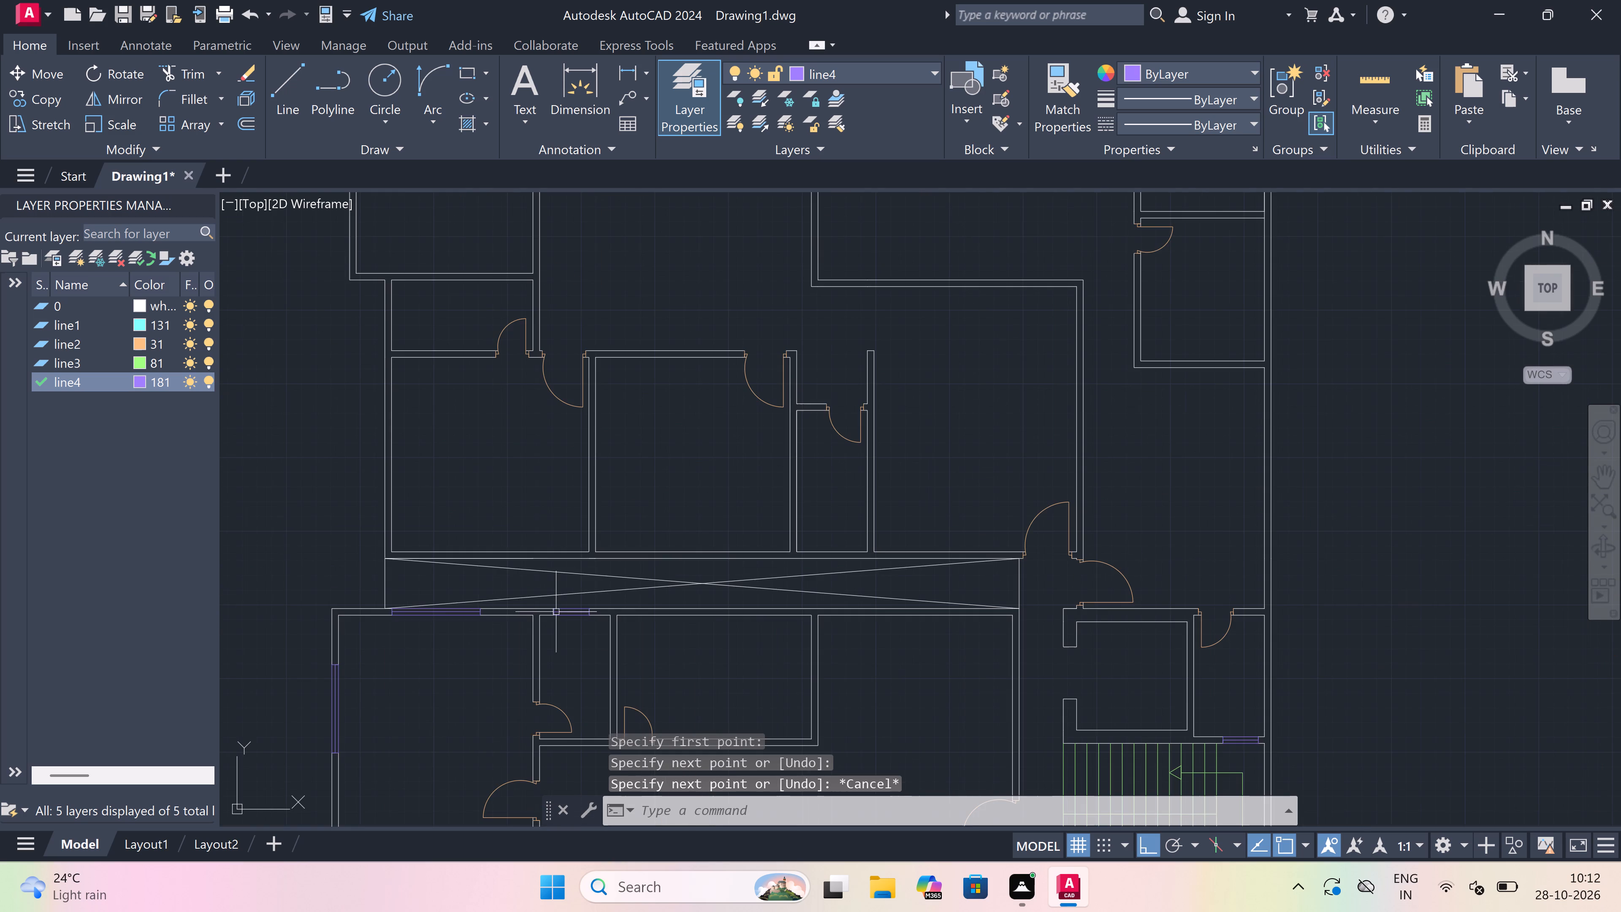
pyautogui.scroll(-3, 556, 612)
pyautogui.scroll(5, 572, 613)
pyautogui.press('space')
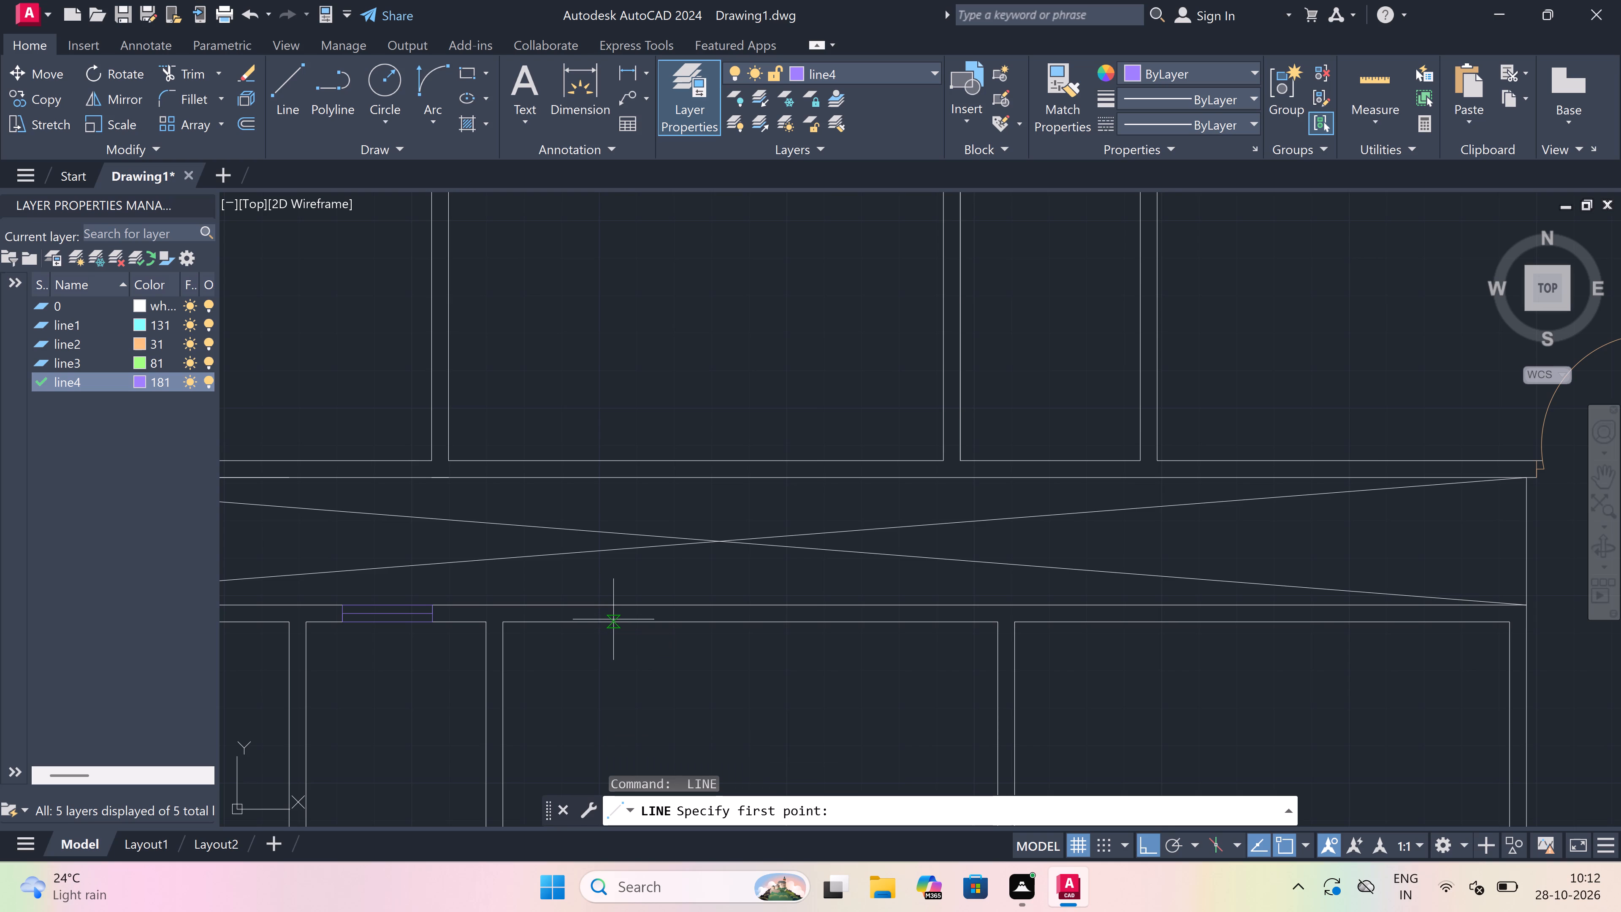
pyautogui.click(614, 619)
pyautogui.click(614, 605)
pyautogui.scroll(2, 614, 605)
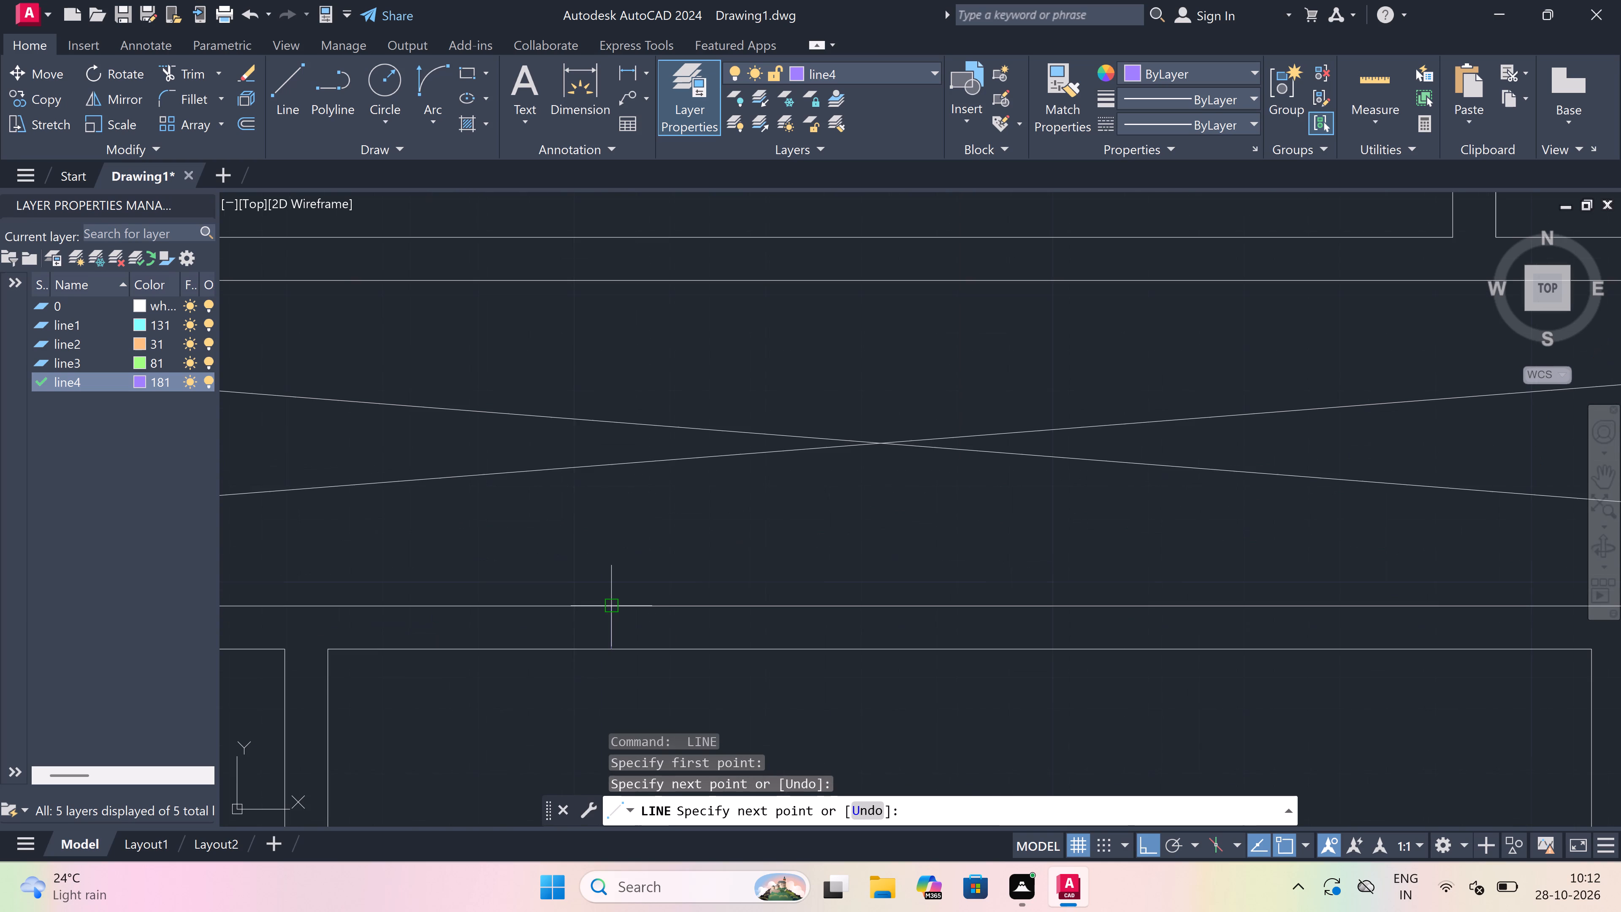
pyautogui.moveTo(609, 630); pyautogui.dragTo(620, 632)
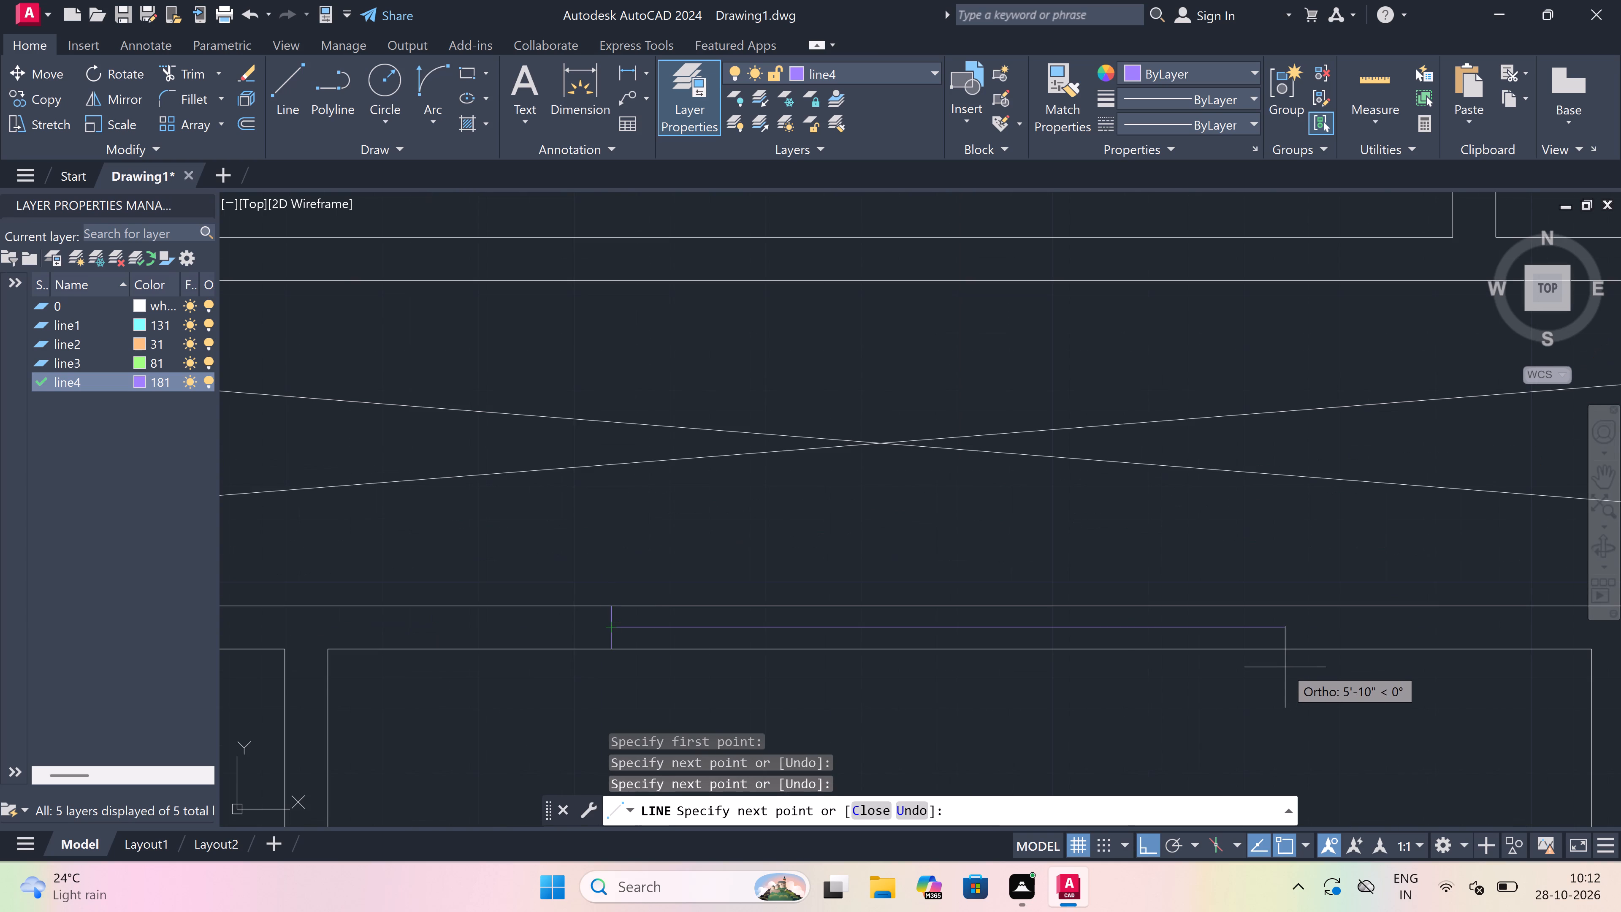
pyautogui.press('3')
pyautogui.press("'")
pyautogui.press('space')
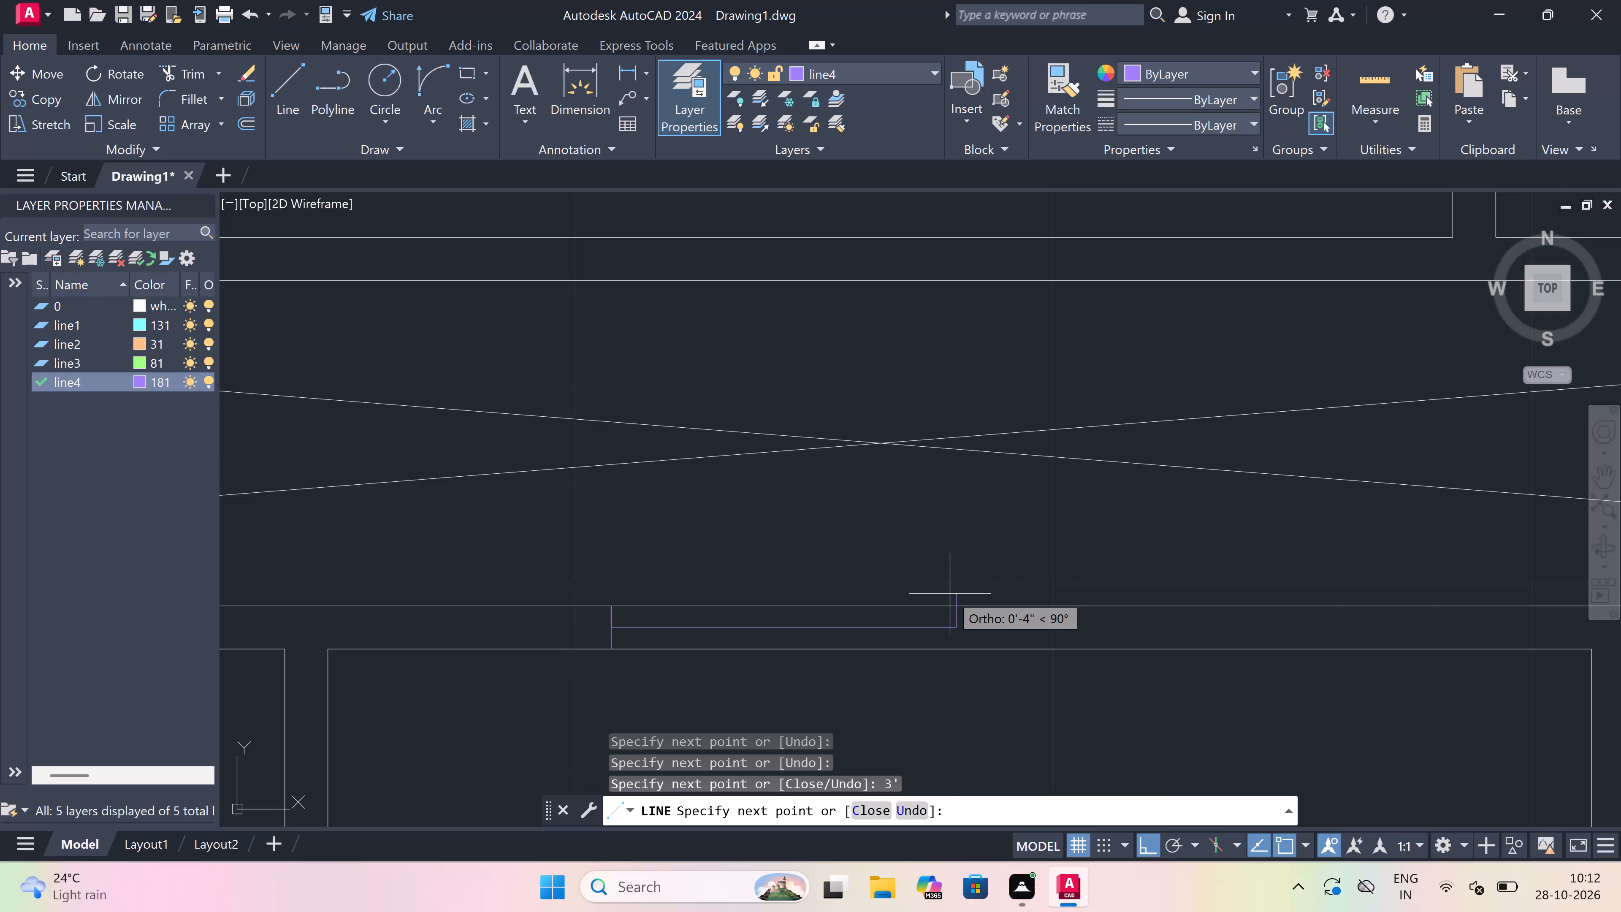
pyautogui.click(952, 606)
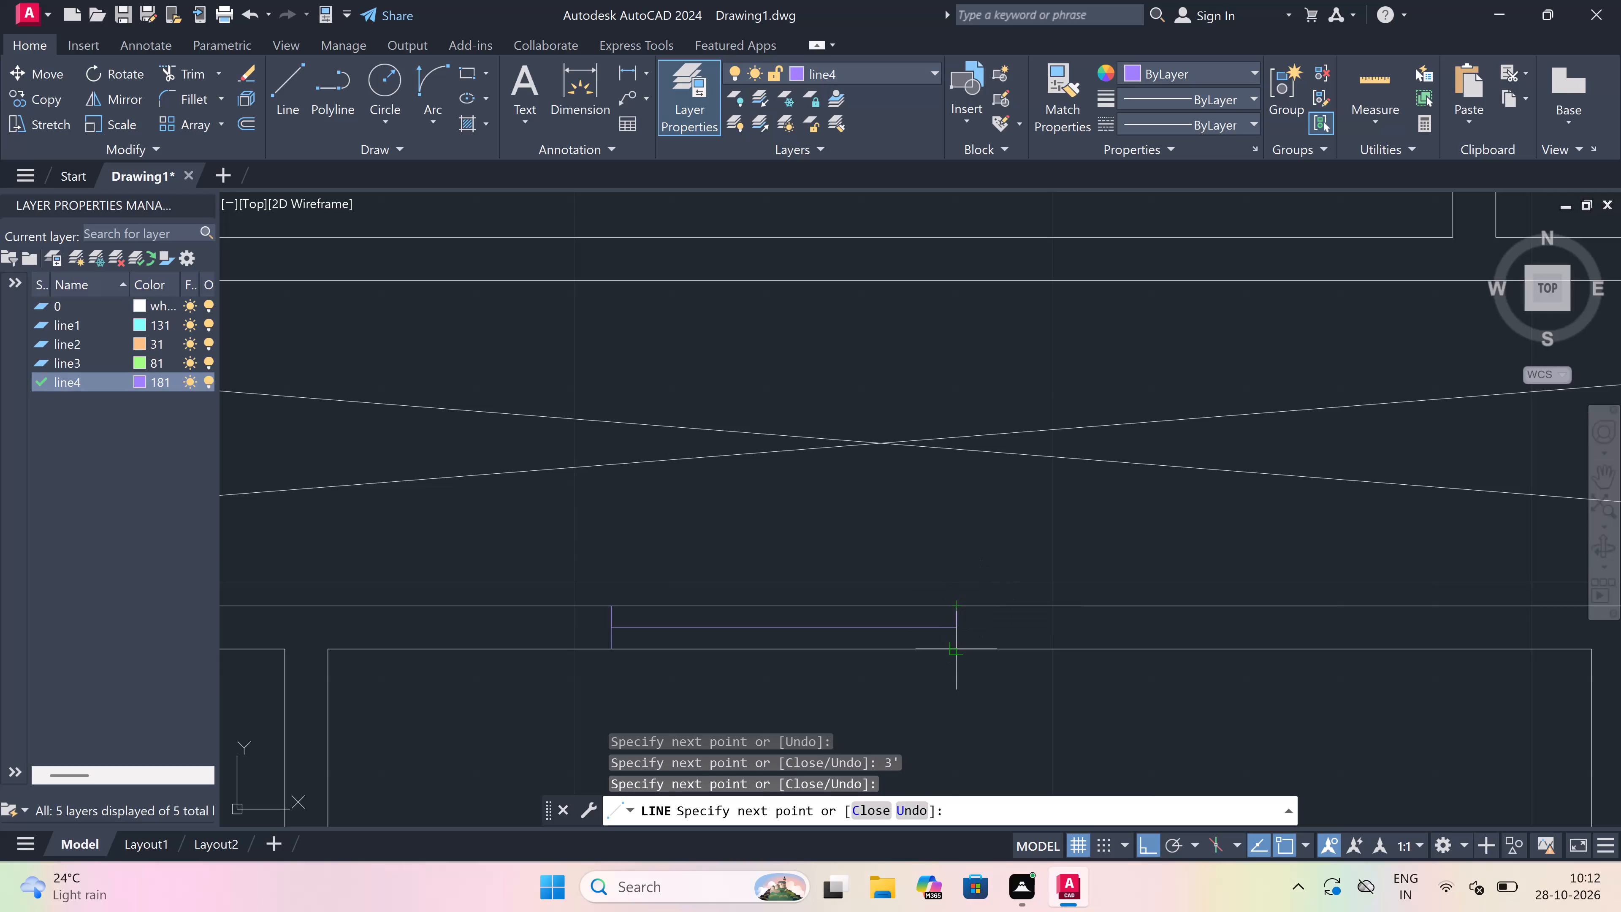
pyautogui.click(956, 651)
pyautogui.scroll(2, 951, 651)
pyautogui.scroll(-1, 951, 651)
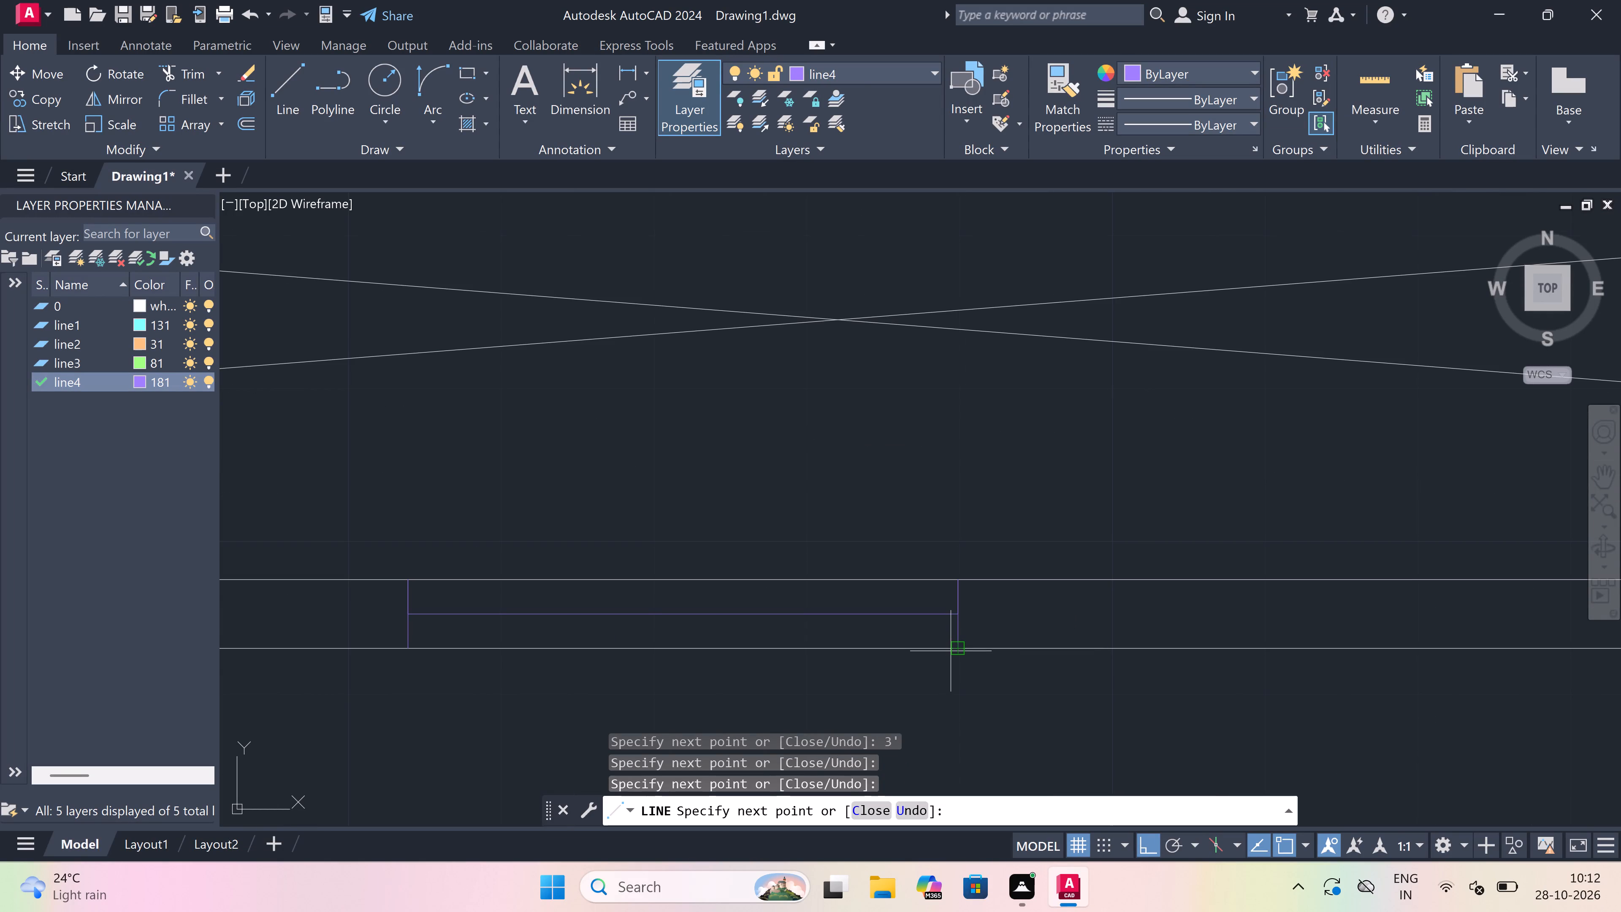
pyautogui.press('Escape')
# Trim the inner and outer wall lines between the jambs of the 3' shaft-side window.
pyautogui.write('tr')
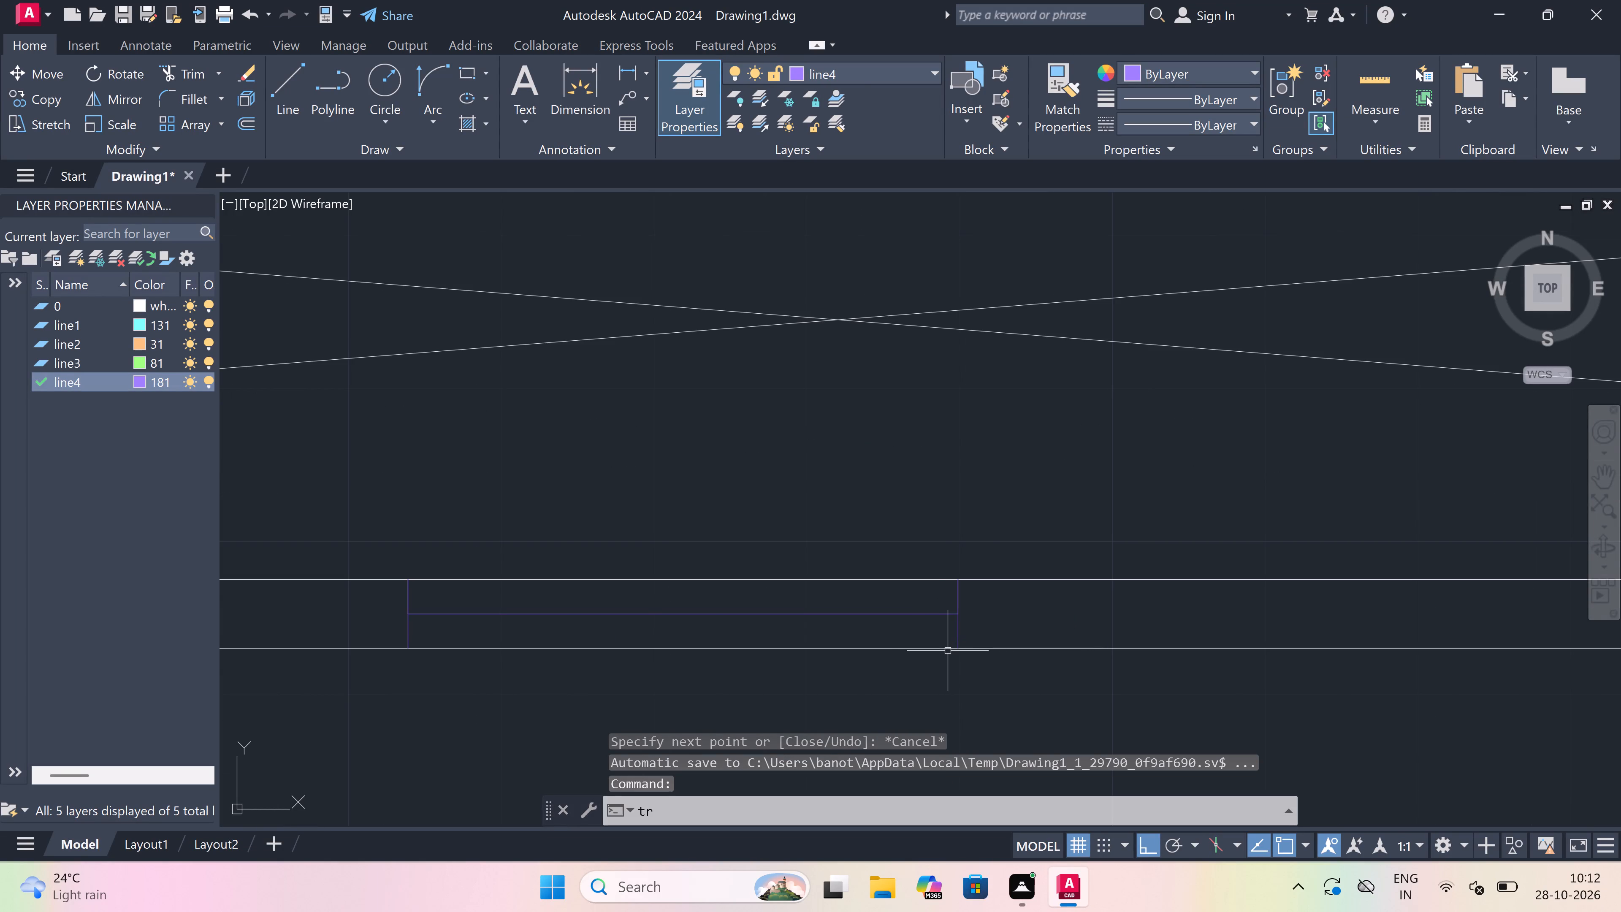
pyautogui.press('space')
pyautogui.click(866, 646)
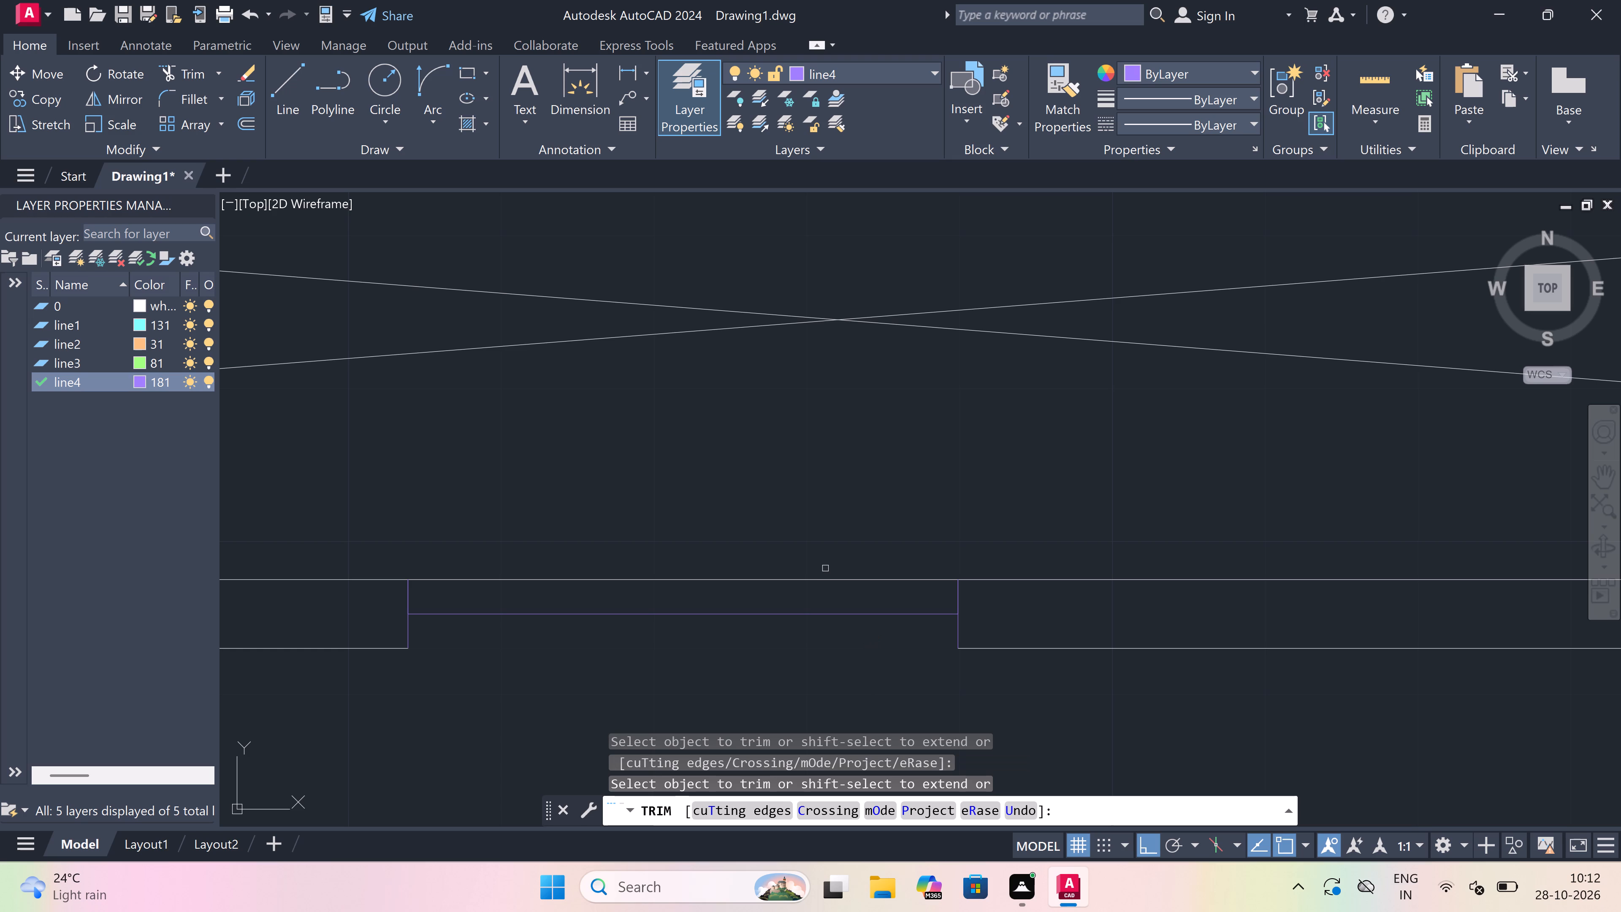
pyautogui.click(819, 580)
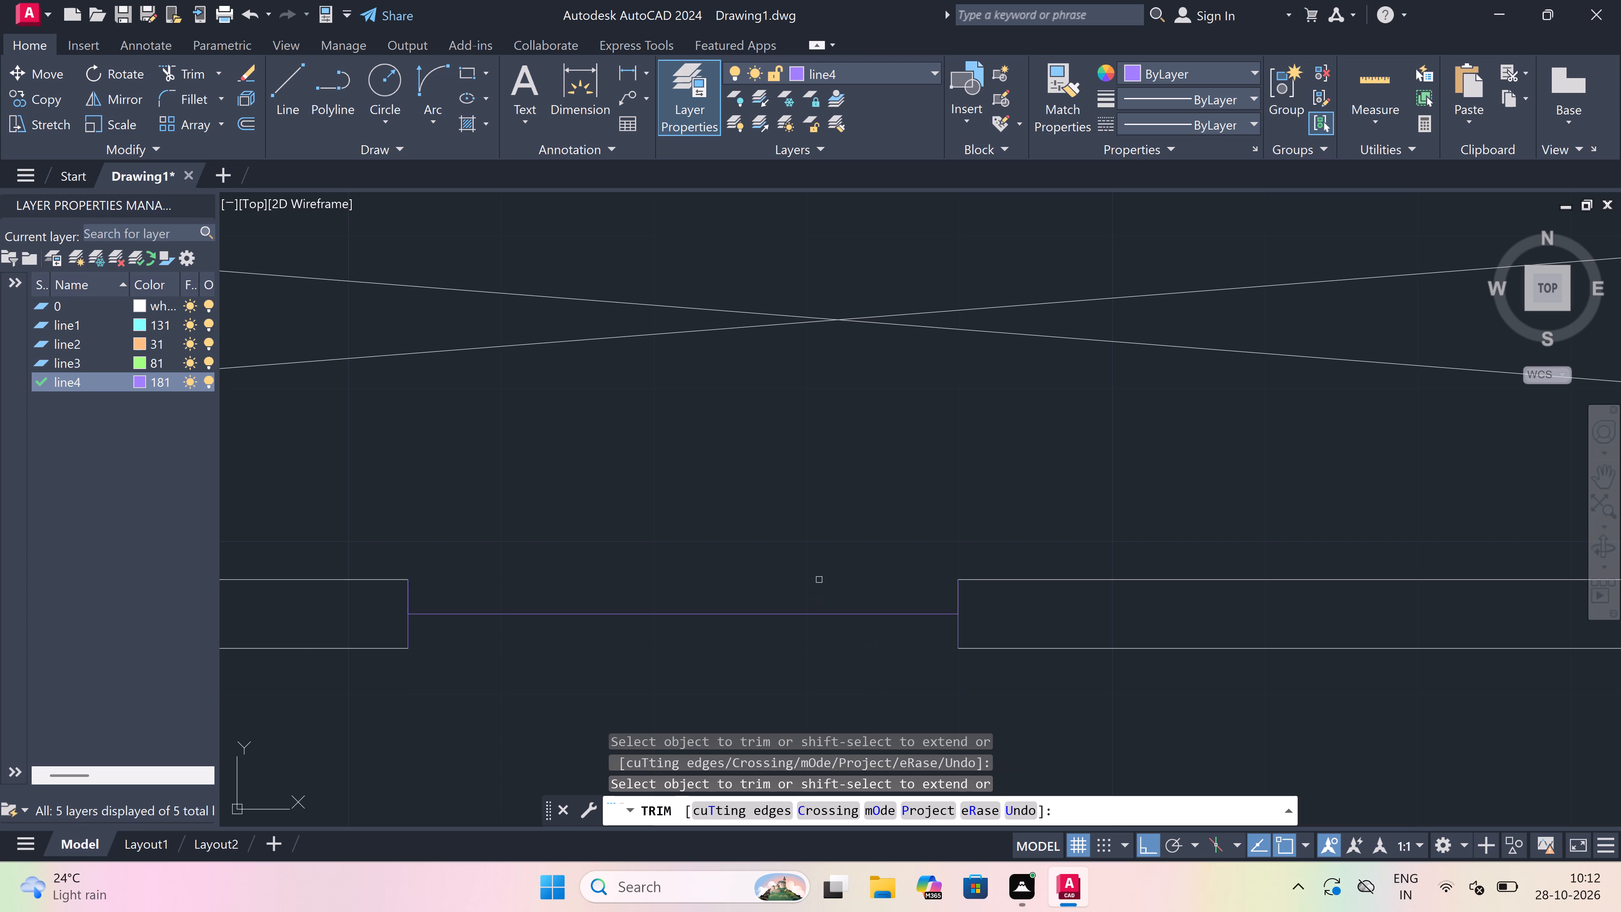
pyautogui.press('Escape')
# Draw the outer and inner face lines of the 3' shaft-side window between its jambs.
pyautogui.press('l')
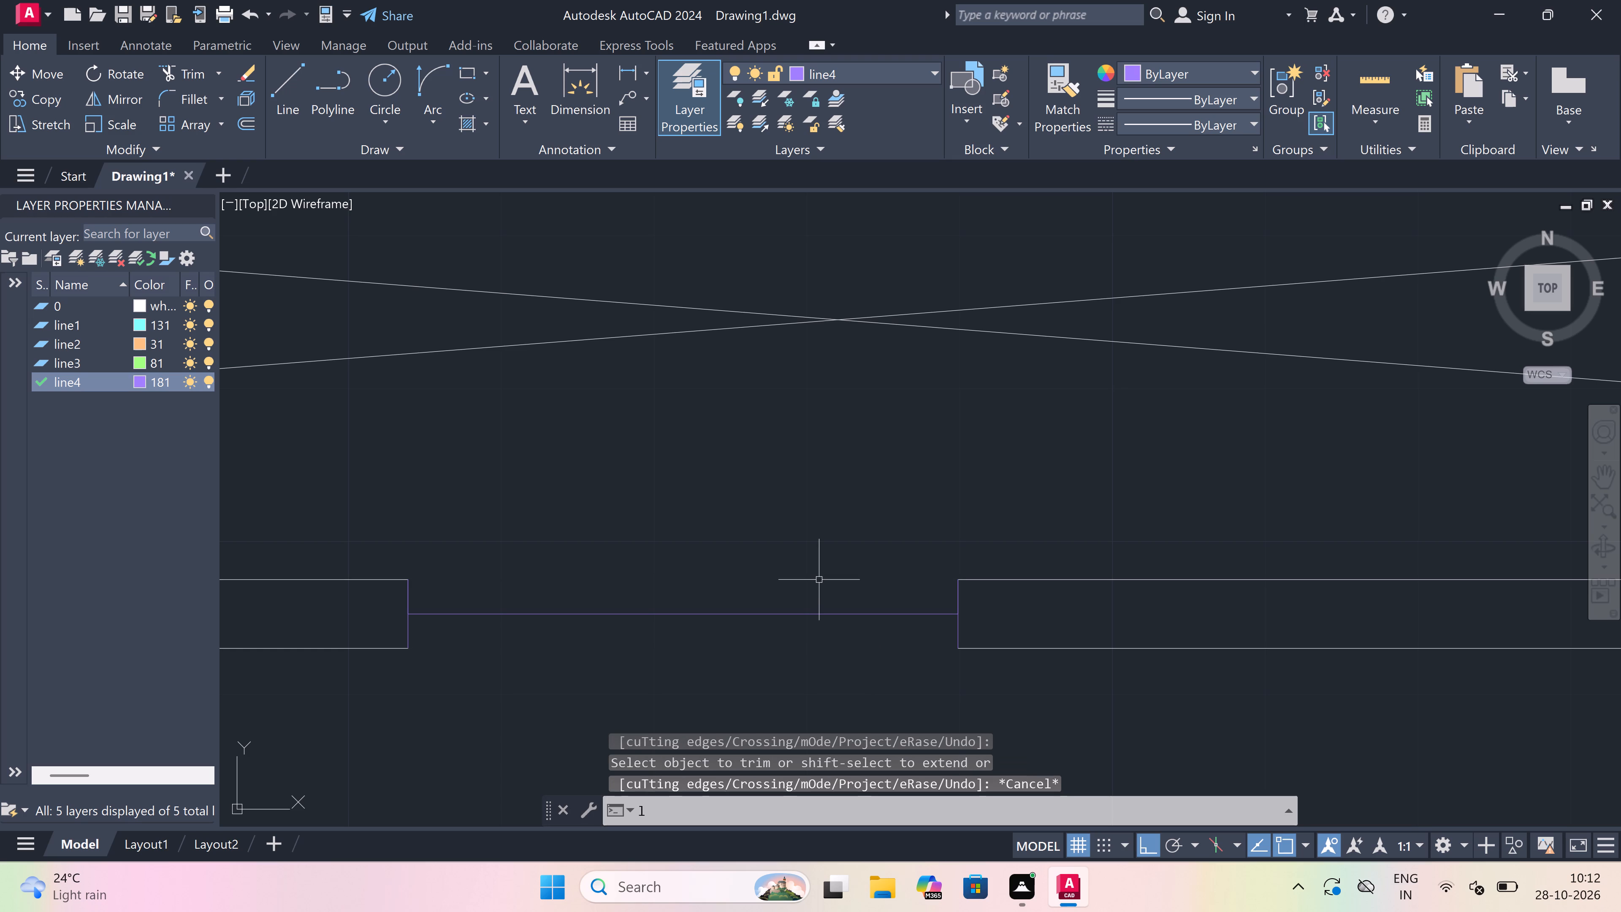
pyautogui.press('space')
pyautogui.moveTo(411, 582); pyautogui.dragTo(420, 581)
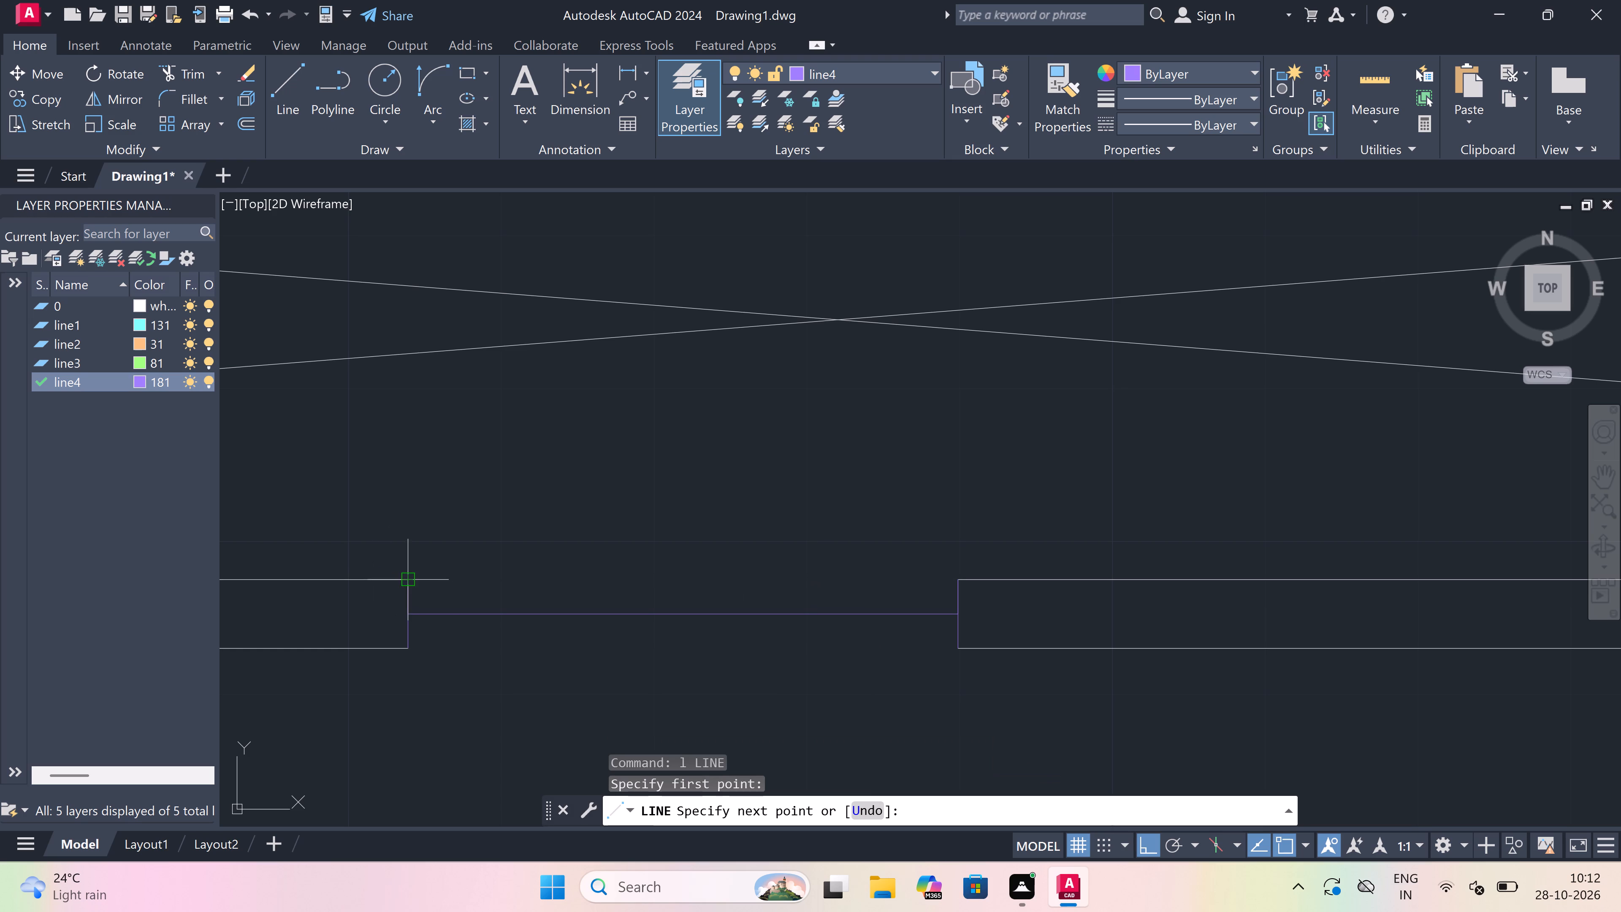
pyautogui.moveTo(420, 581); pyautogui.dragTo(429, 581)
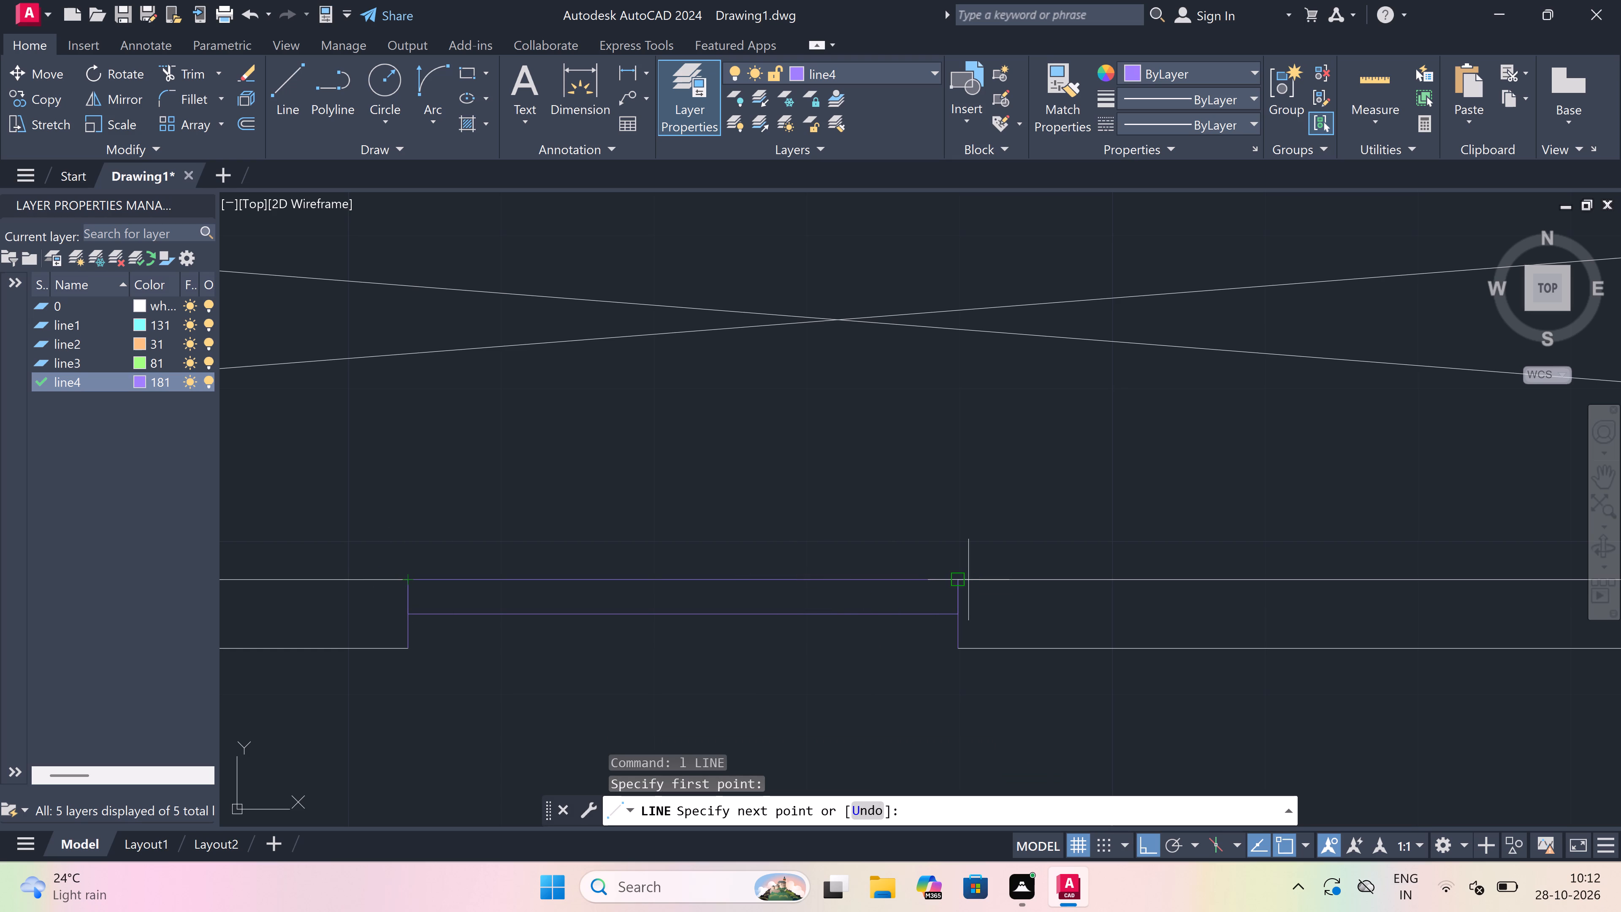
pyautogui.click(967, 579)
pyautogui.press('Escape')
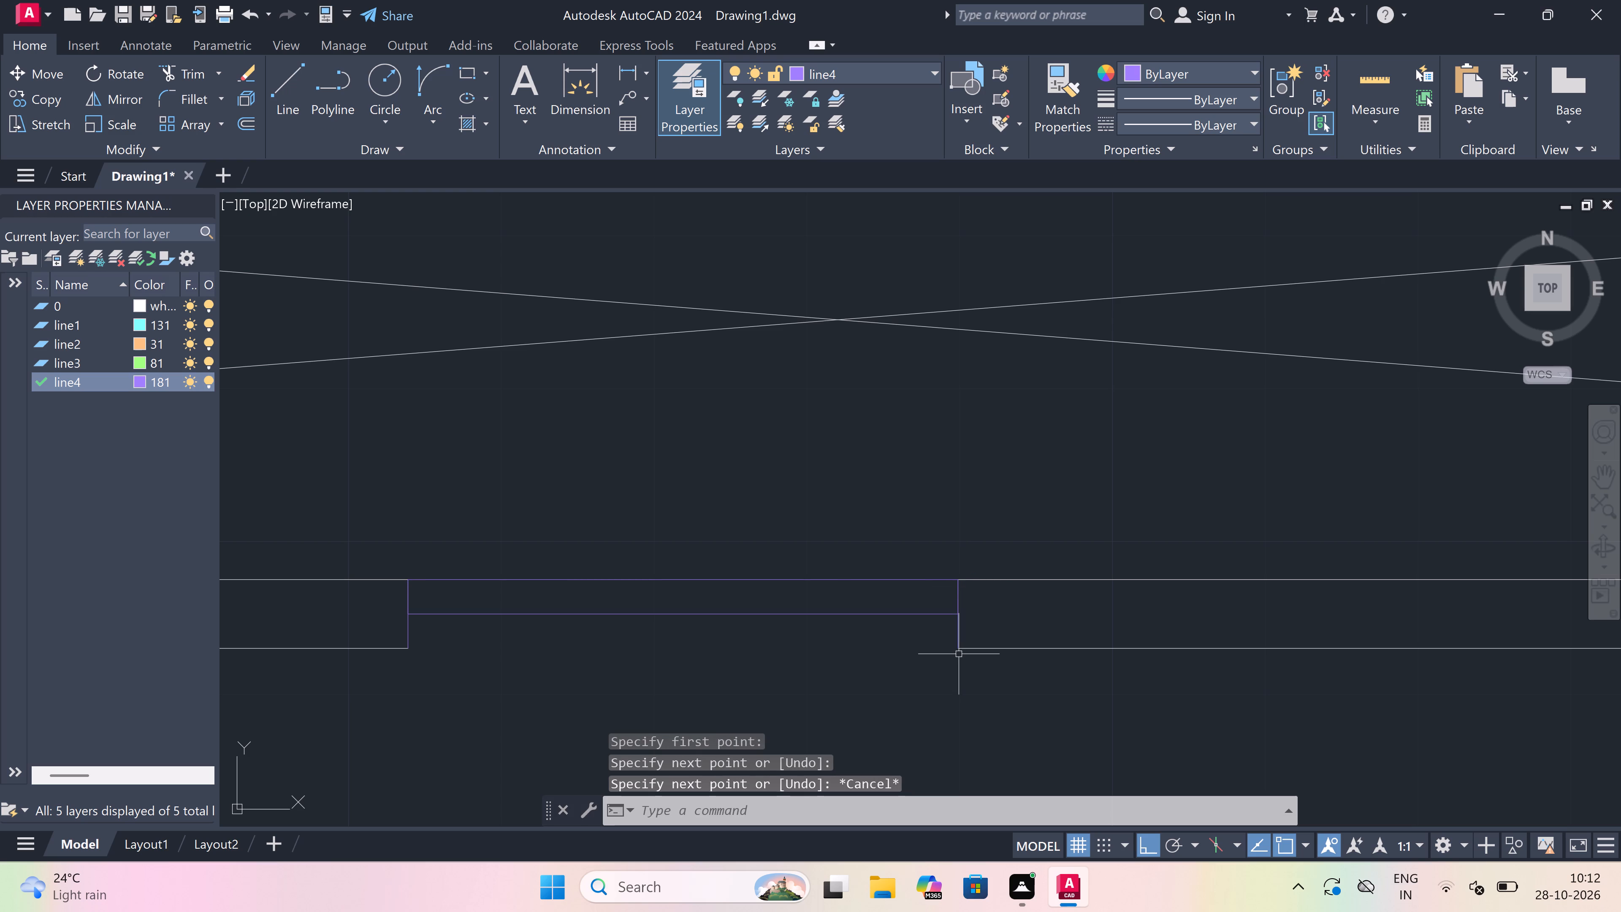
pyautogui.press('space')
pyautogui.moveTo(957, 649); pyautogui.dragTo(945, 646)
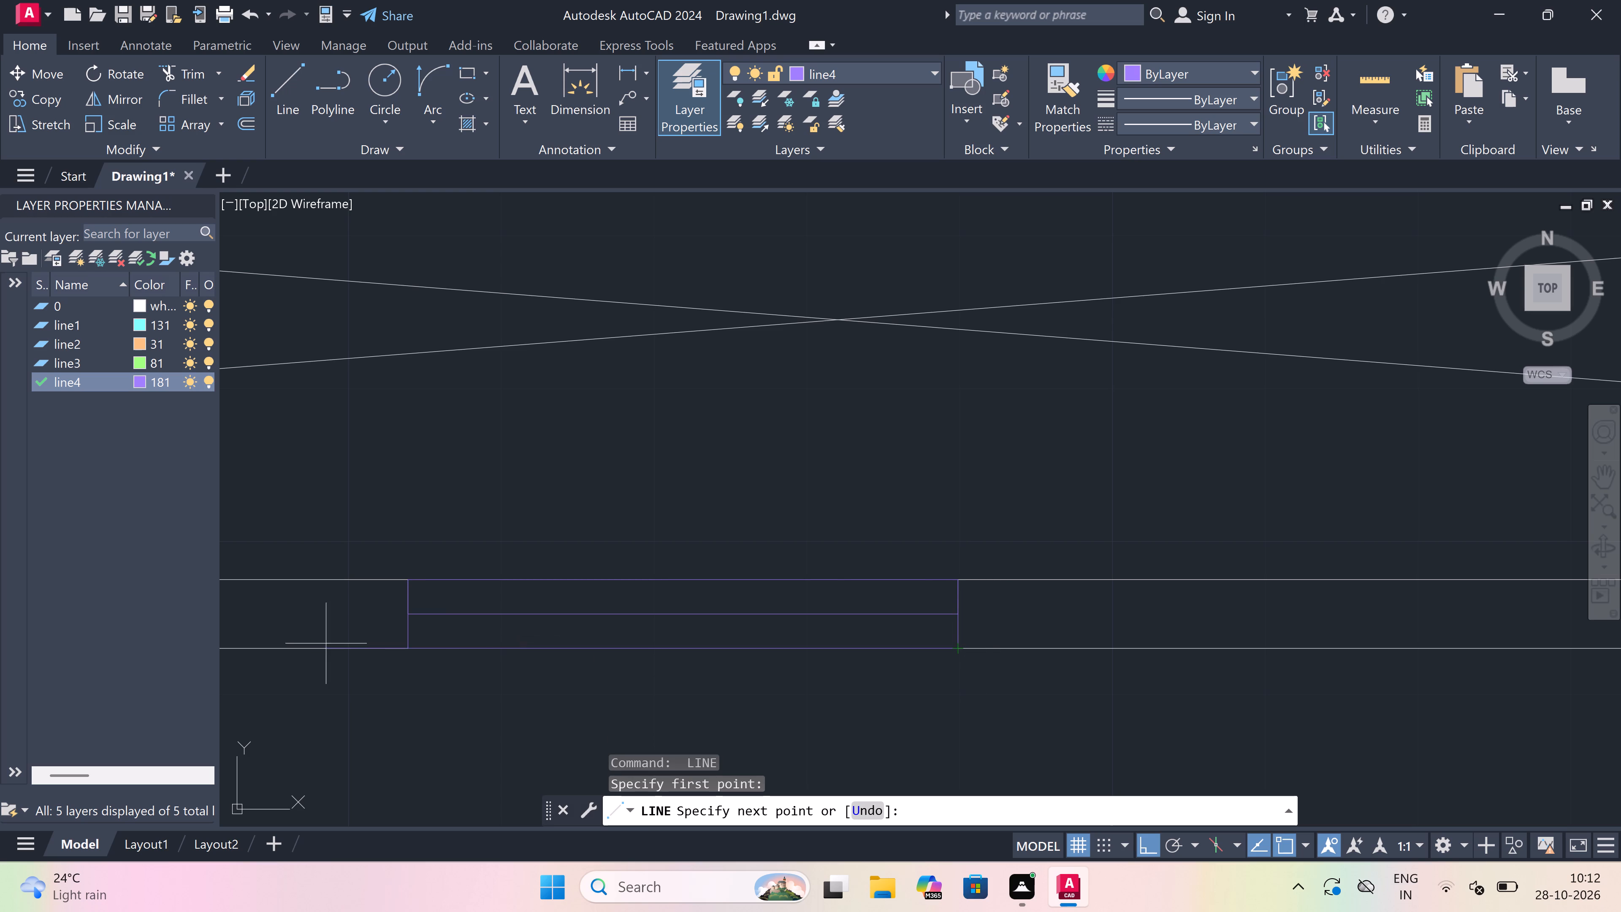
pyautogui.moveTo(409, 648); pyautogui.dragTo(413, 645)
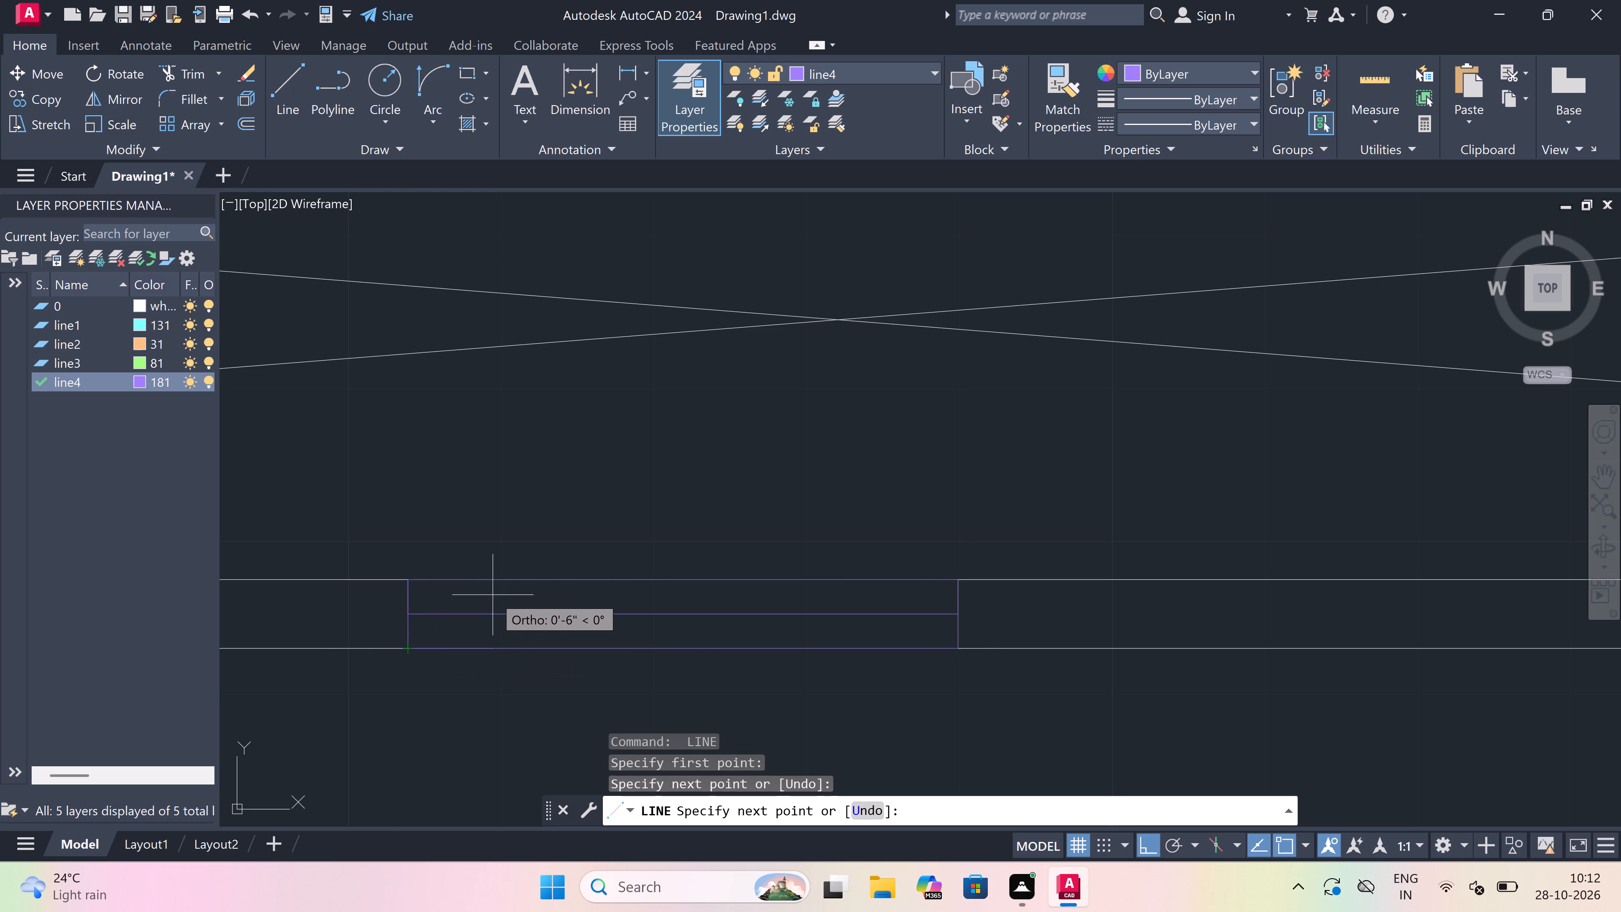
pyautogui.press('Escape')
# Draw both jambs and the 5' centre line of a window in the shaft-side wall of the easternmost room below the upper shaft.
pyautogui.scroll(-4, 493, 589)
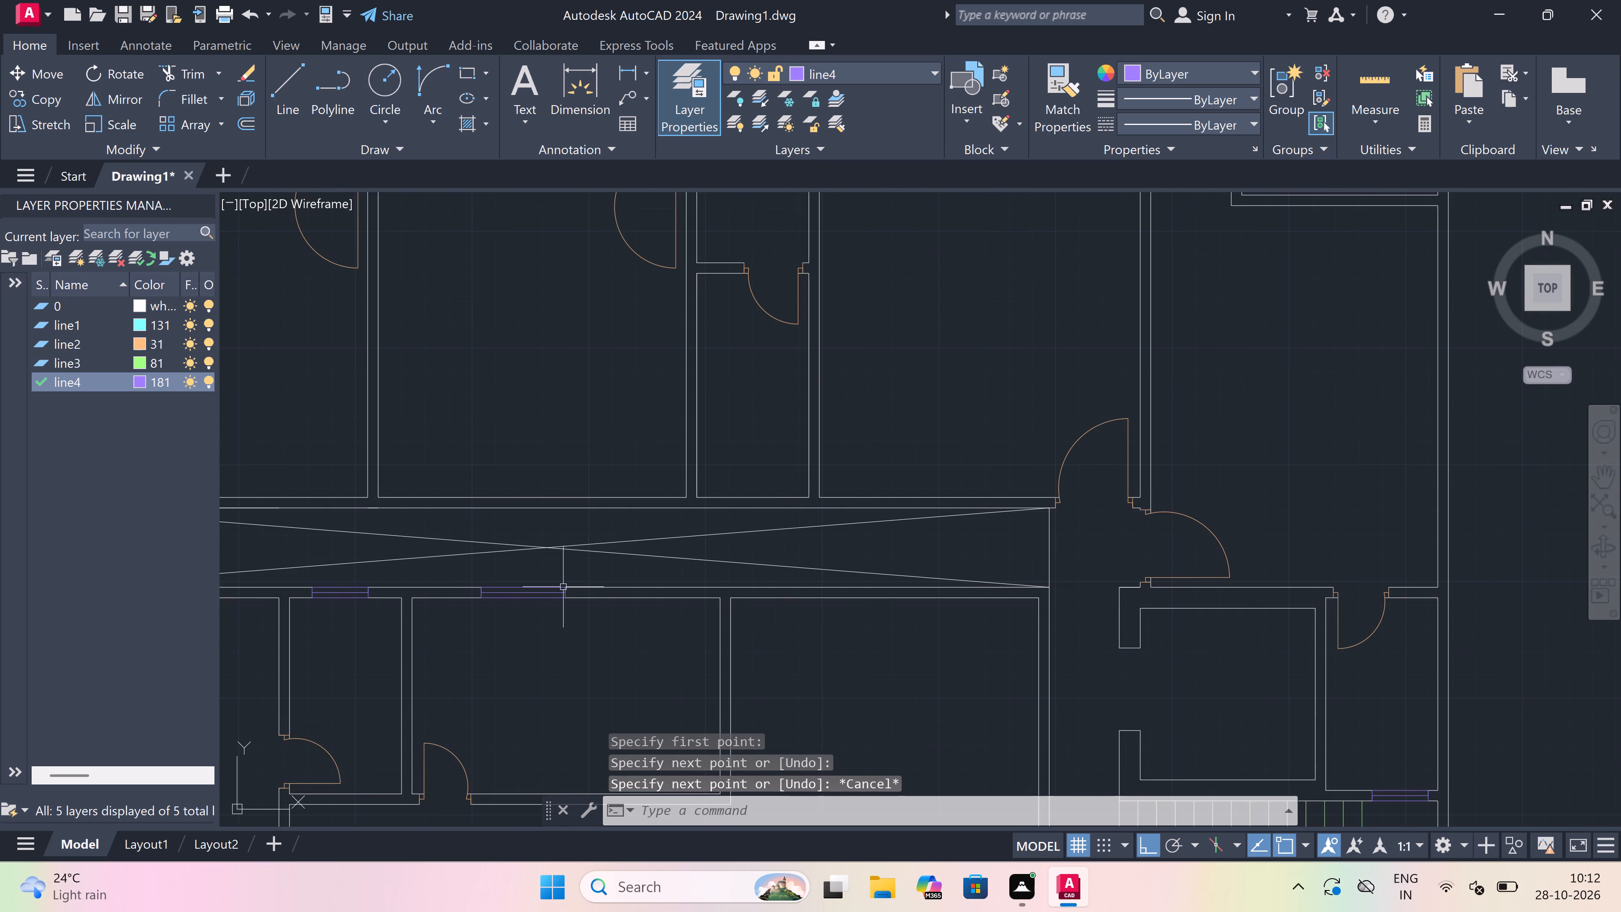
pyautogui.scroll(-4, 685, 578)
pyautogui.scroll(3, 726, 584)
pyautogui.scroll(-2, 726, 584)
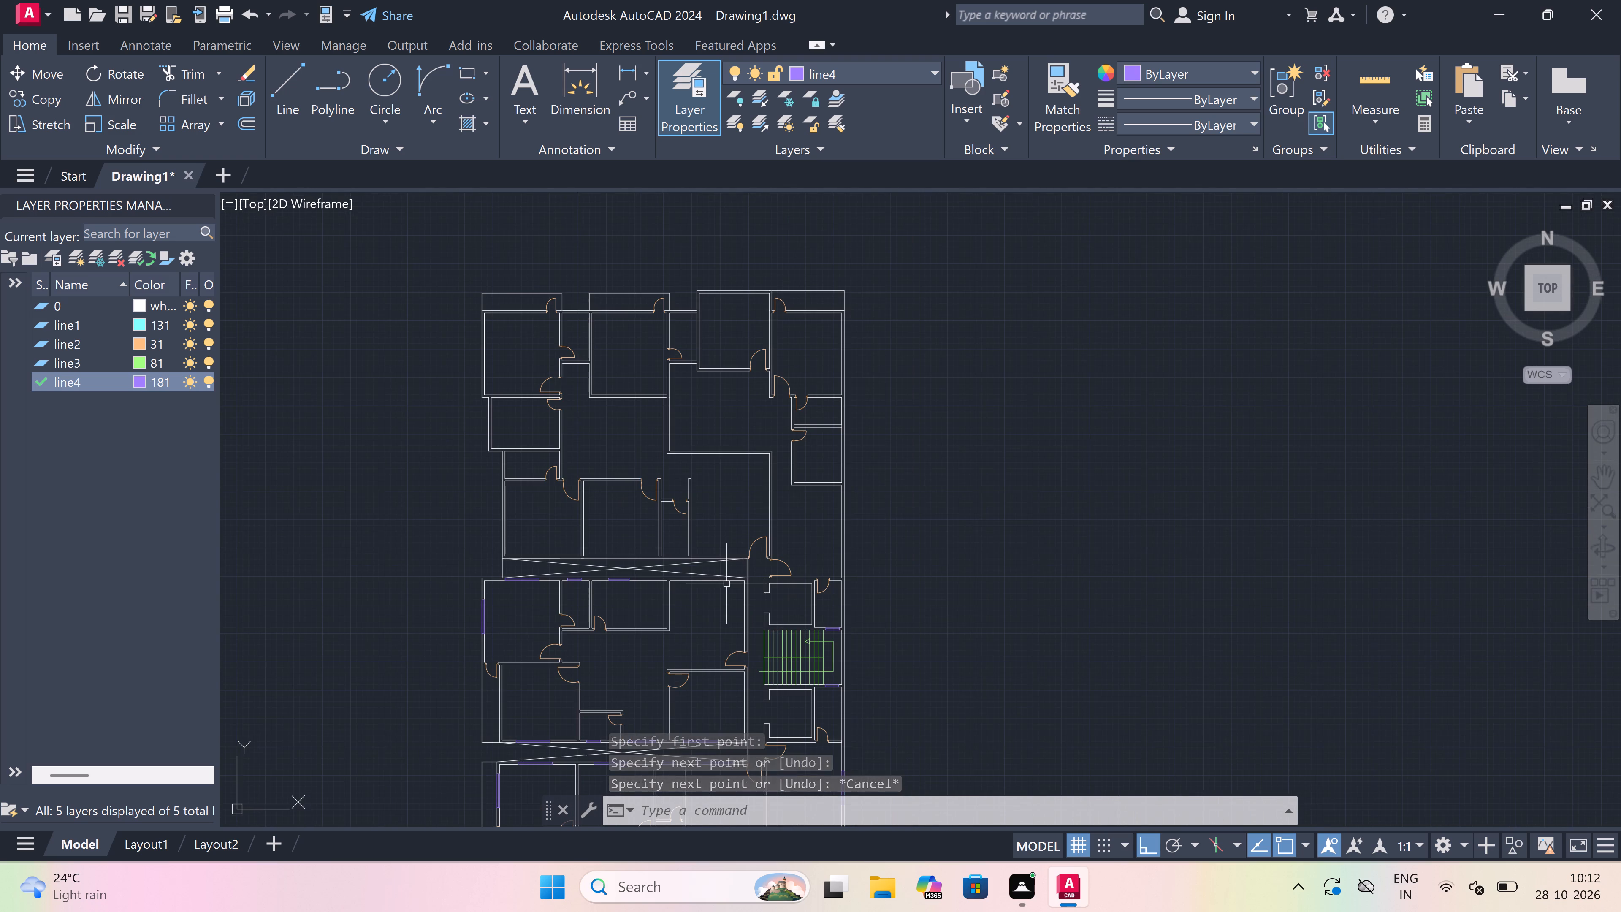
pyautogui.scroll(2, 707, 580)
pyautogui.scroll(2, 635, 578)
pyautogui.press('space')
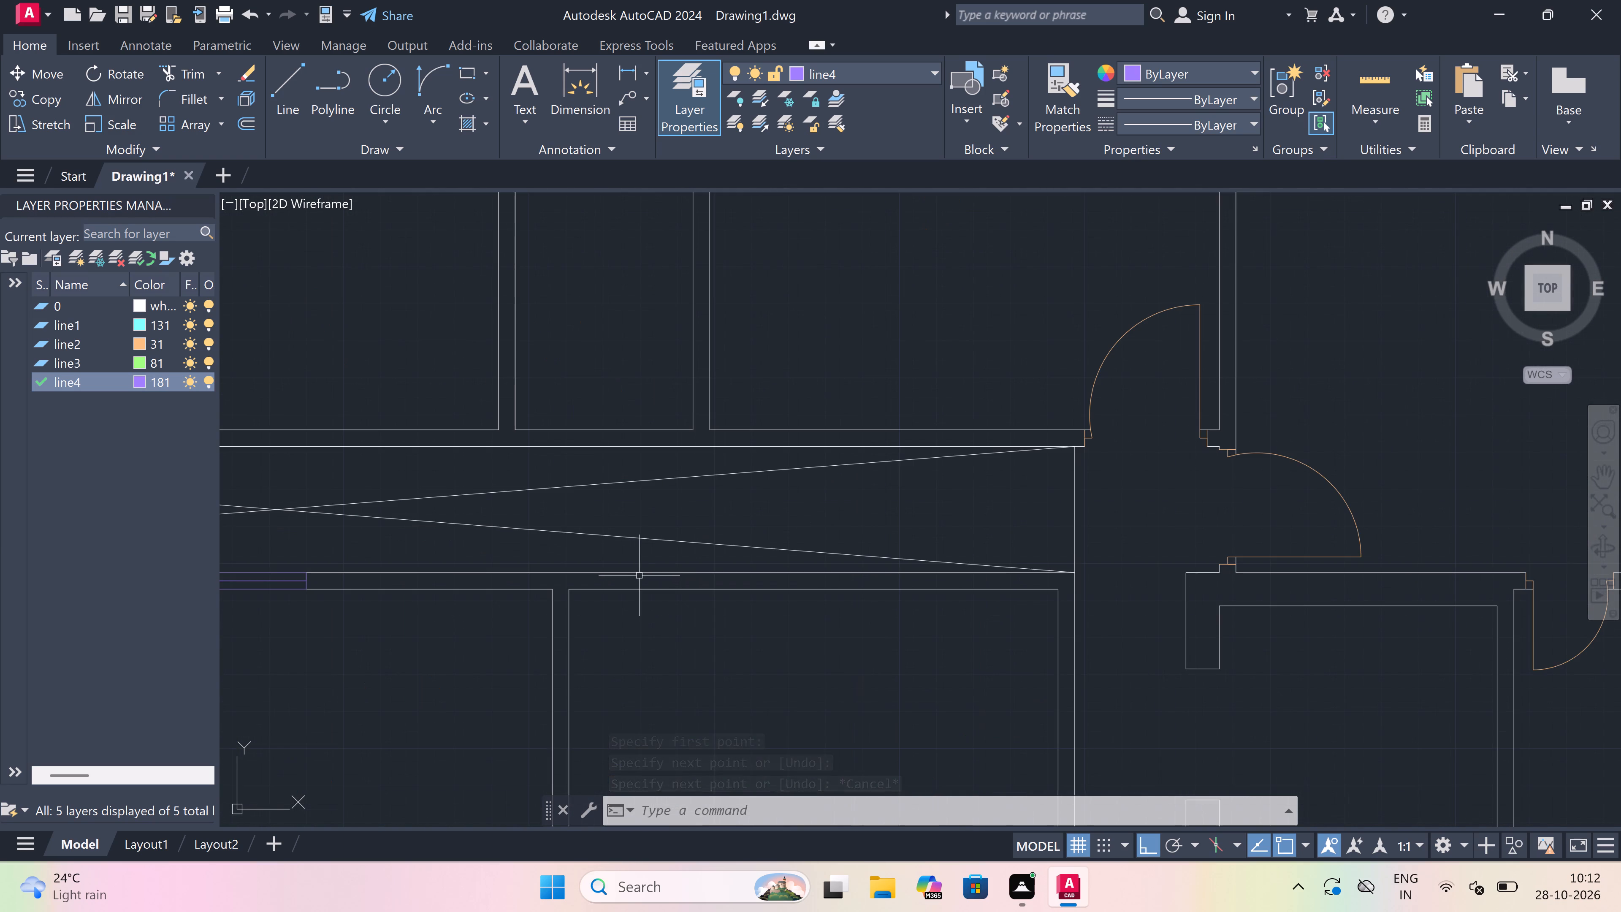
pyautogui.click(661, 573)
pyautogui.click(659, 585)
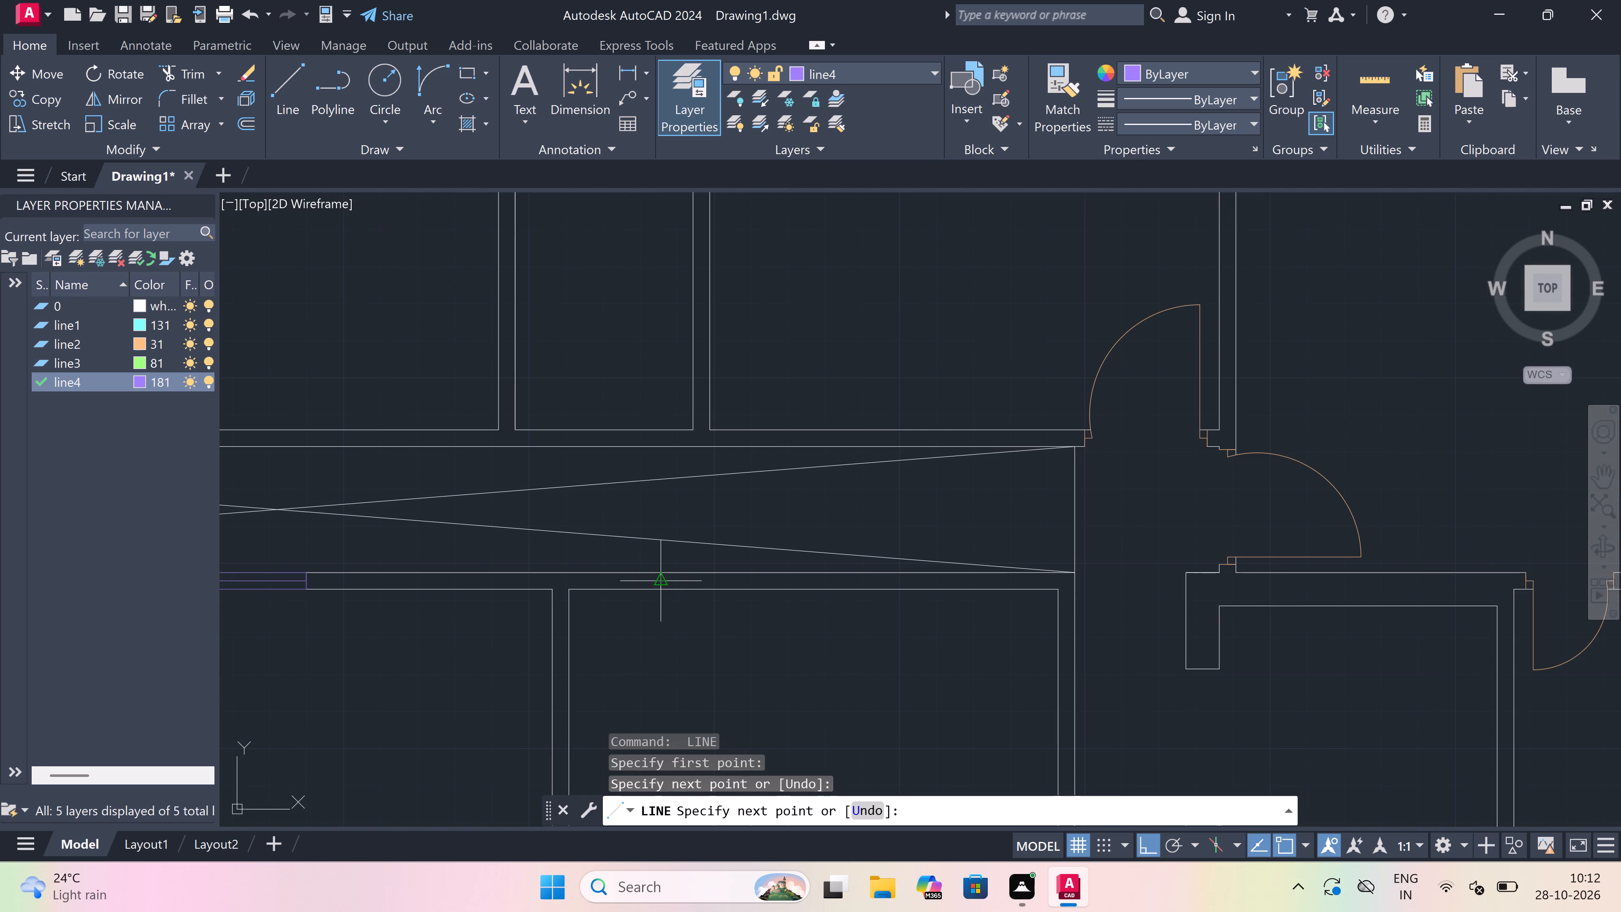
pyautogui.scroll(3, 659, 583)
pyautogui.click(659, 576)
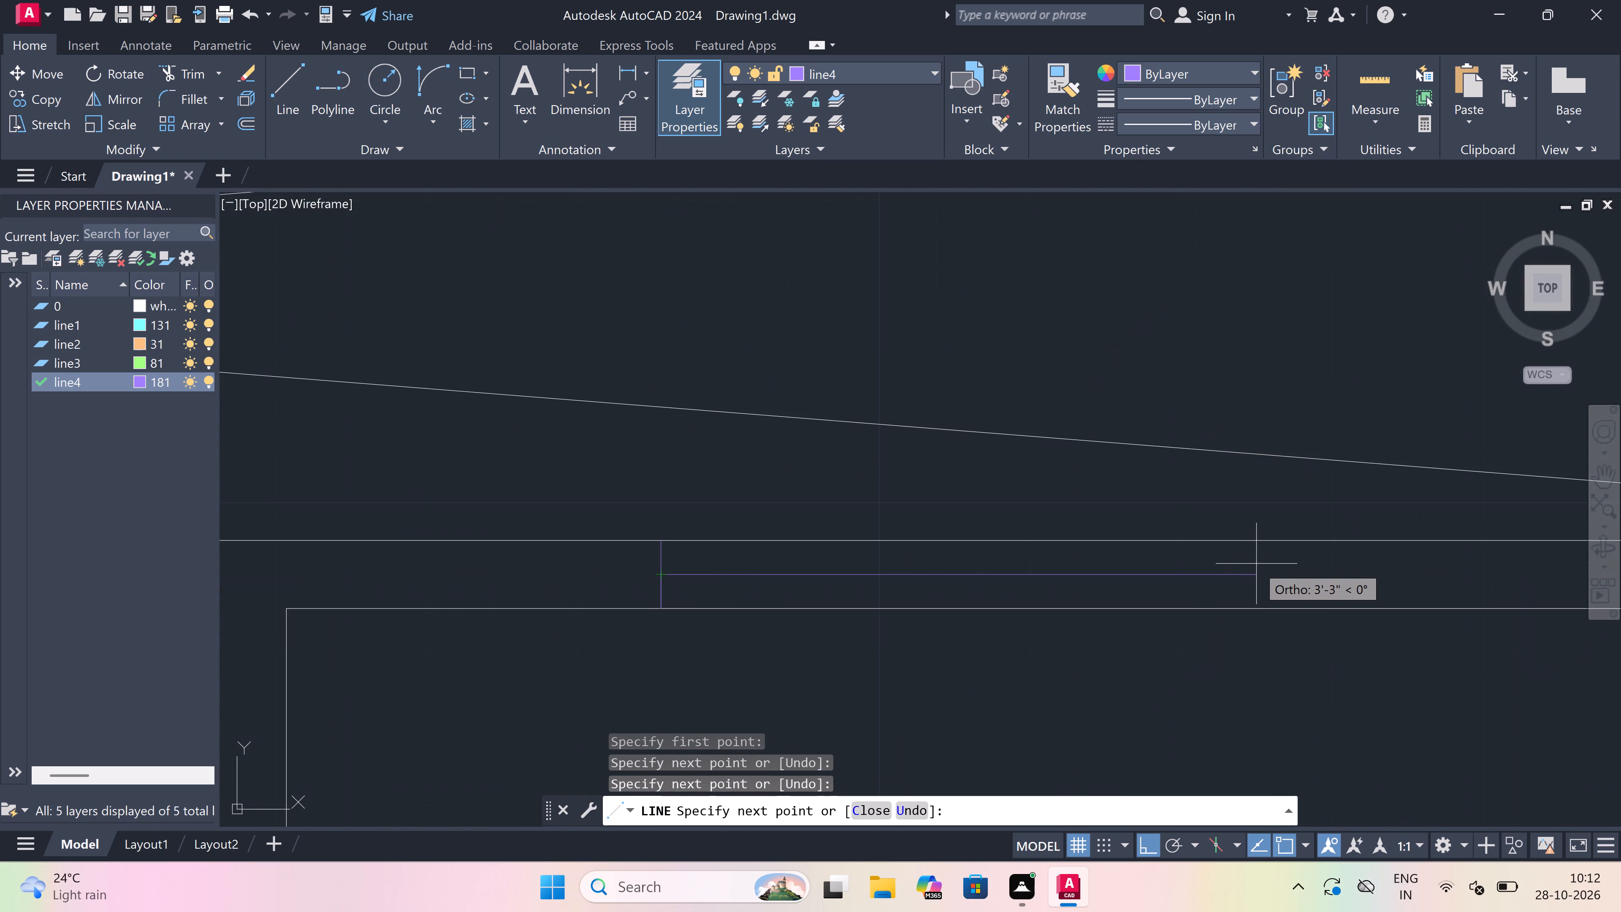
pyautogui.write("5'")
pyautogui.press('space')
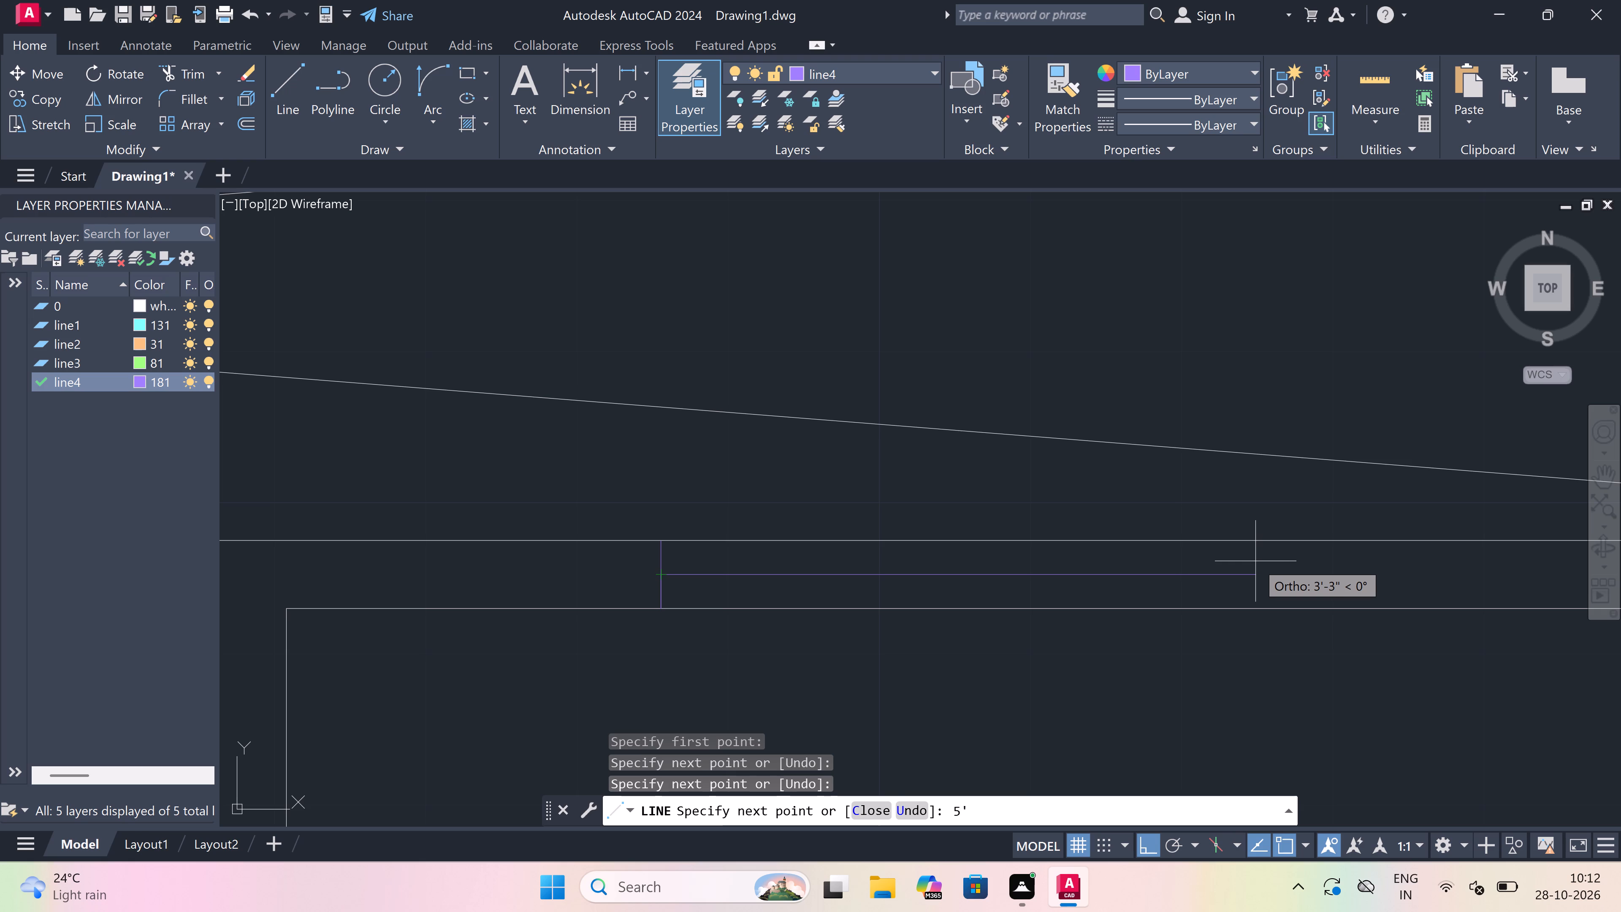
pyautogui.scroll(-4, 1254, 561)
pyautogui.scroll(3, 1301, 543)
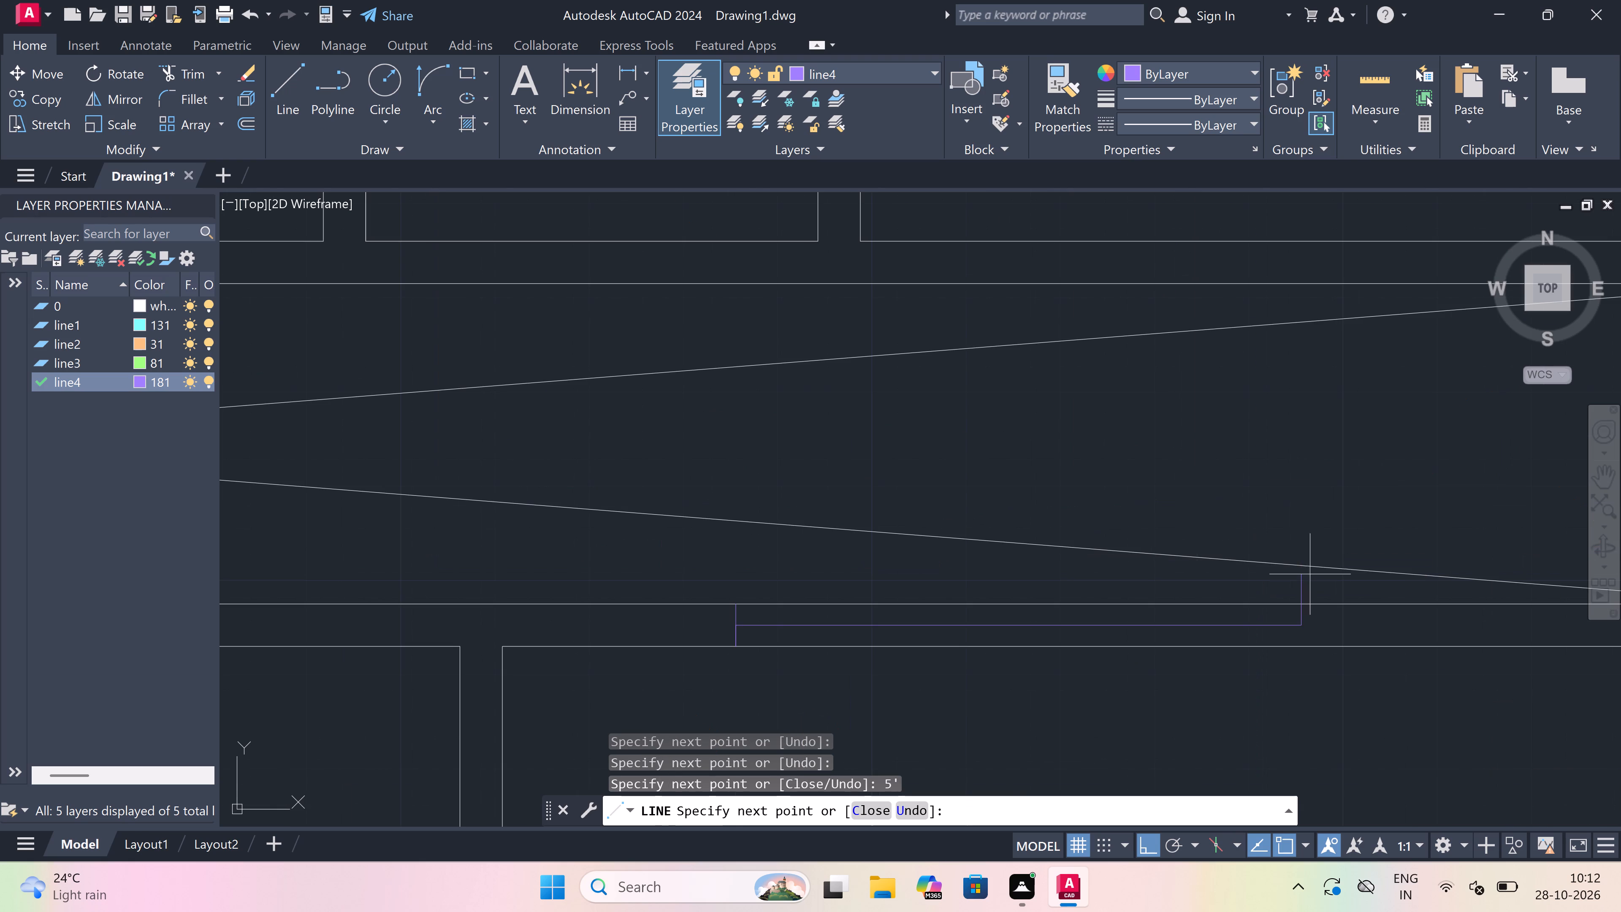
pyautogui.click(1298, 598)
pyautogui.scroll(2, 1296, 641)
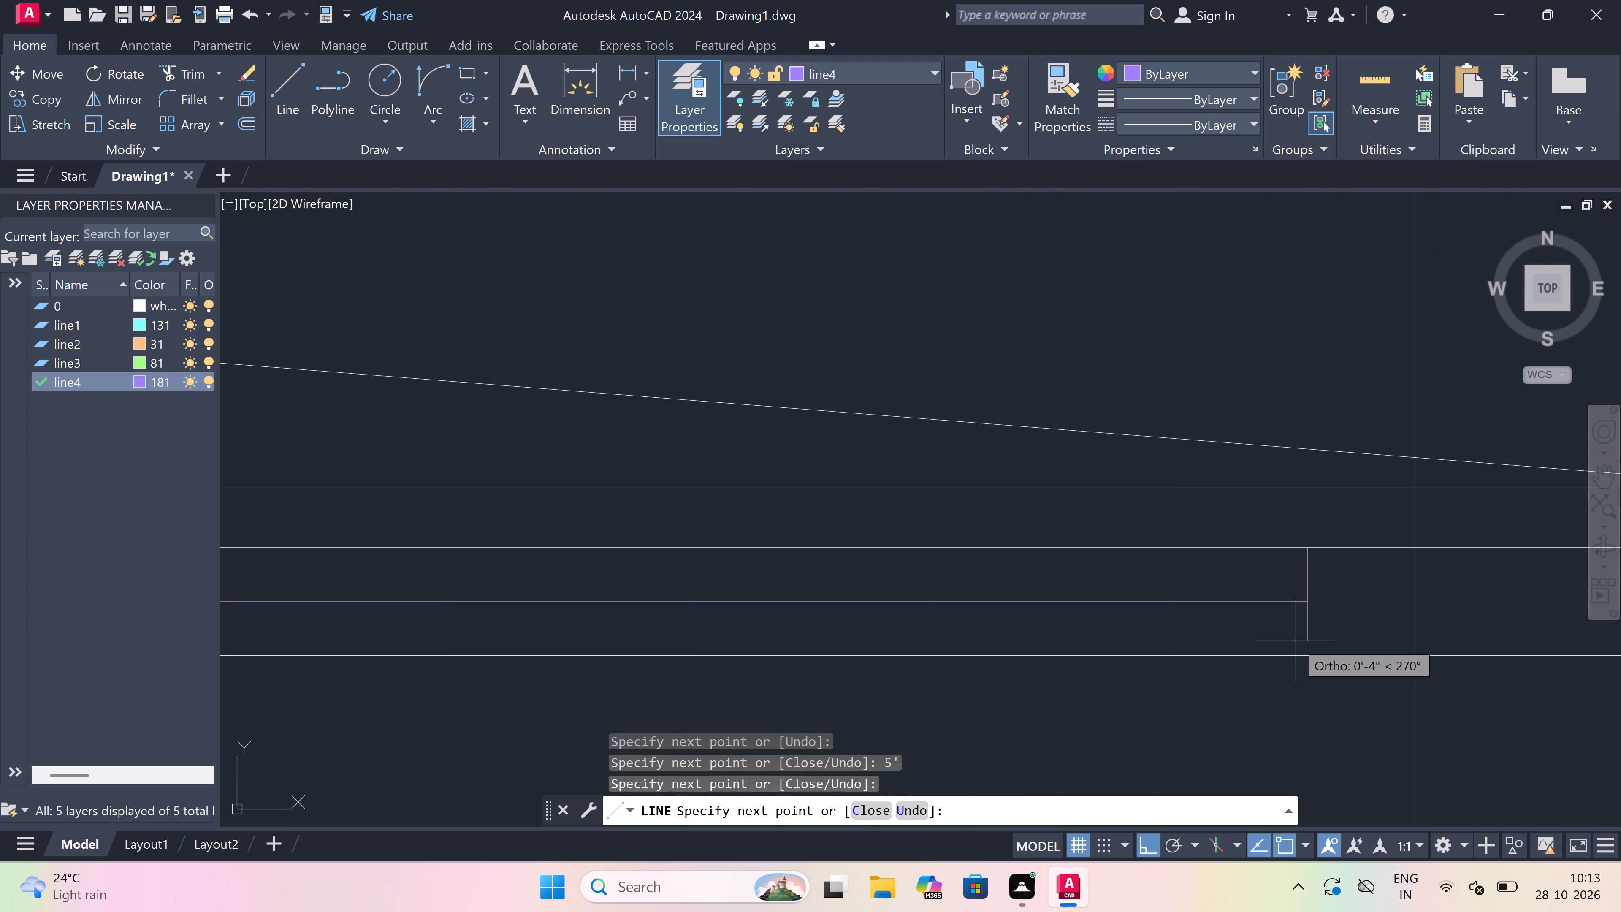
pyautogui.click(1305, 661)
pyautogui.press('Escape')
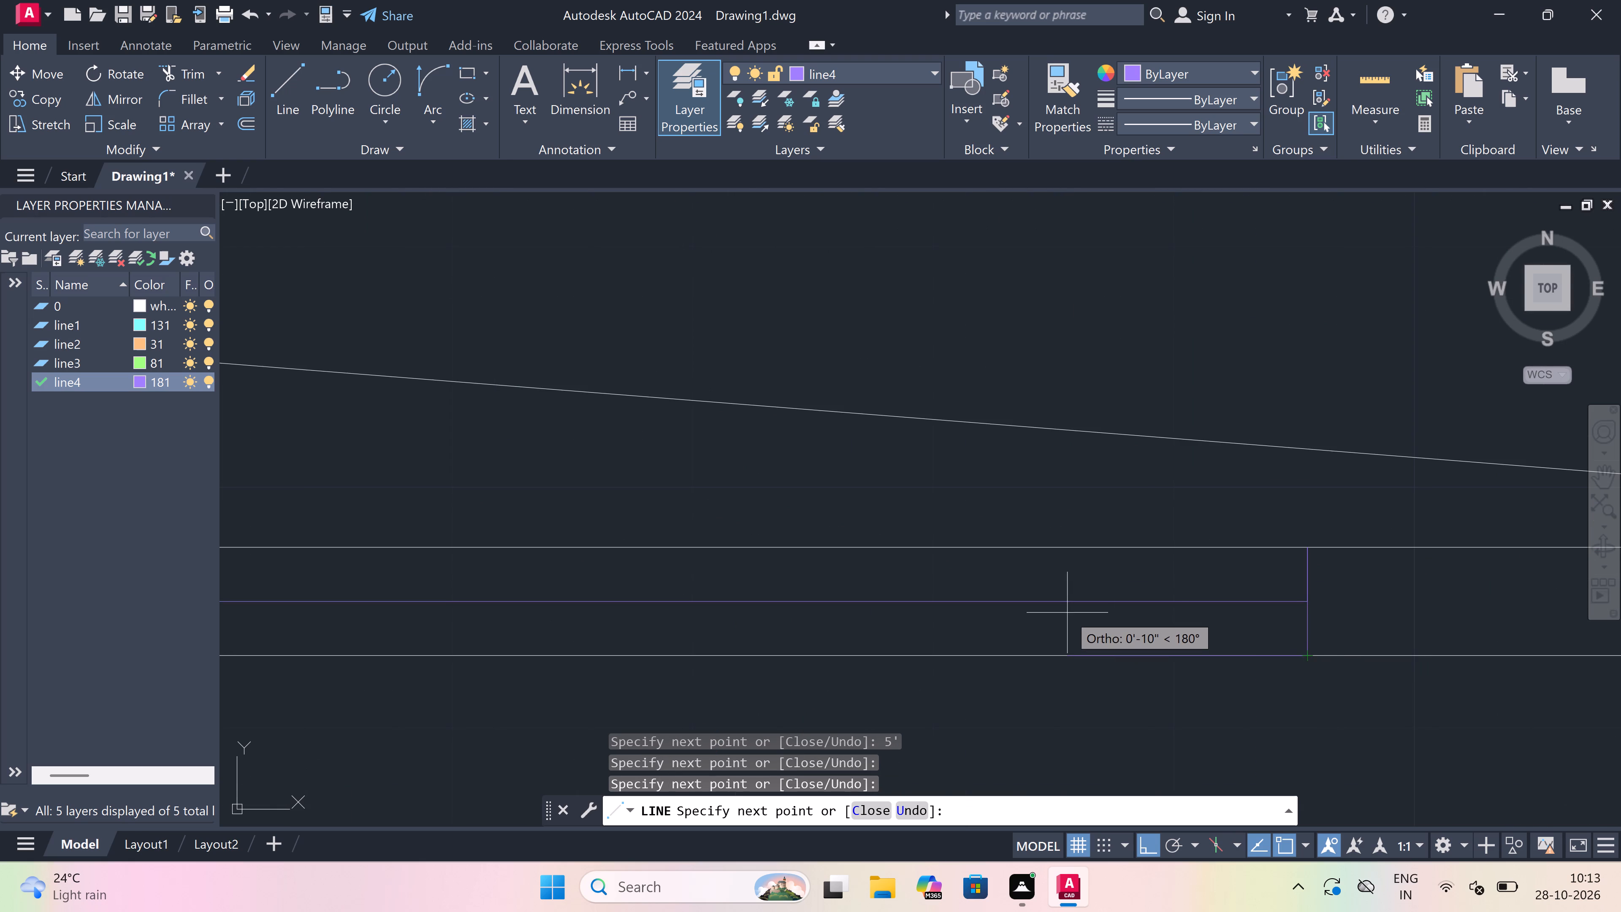
# Trim the outer and inner wall lines between the jambs of the 5' shaft-side window.
pyautogui.write('tr')
pyautogui.press('space')
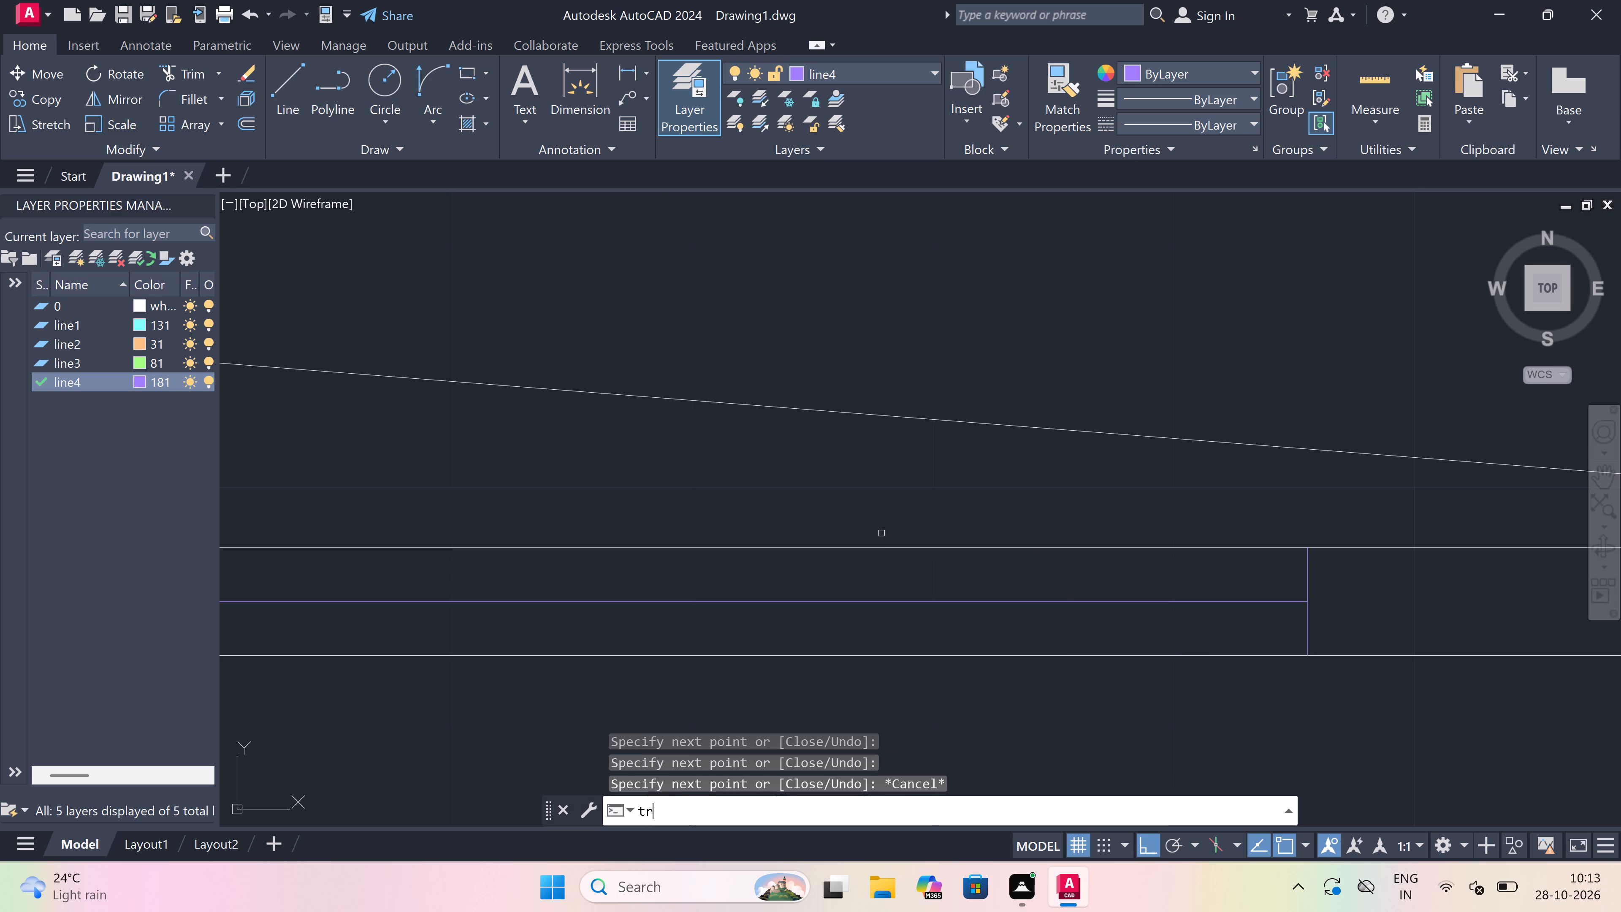
pyautogui.scroll(-3, 816, 527)
pyautogui.click(808, 535)
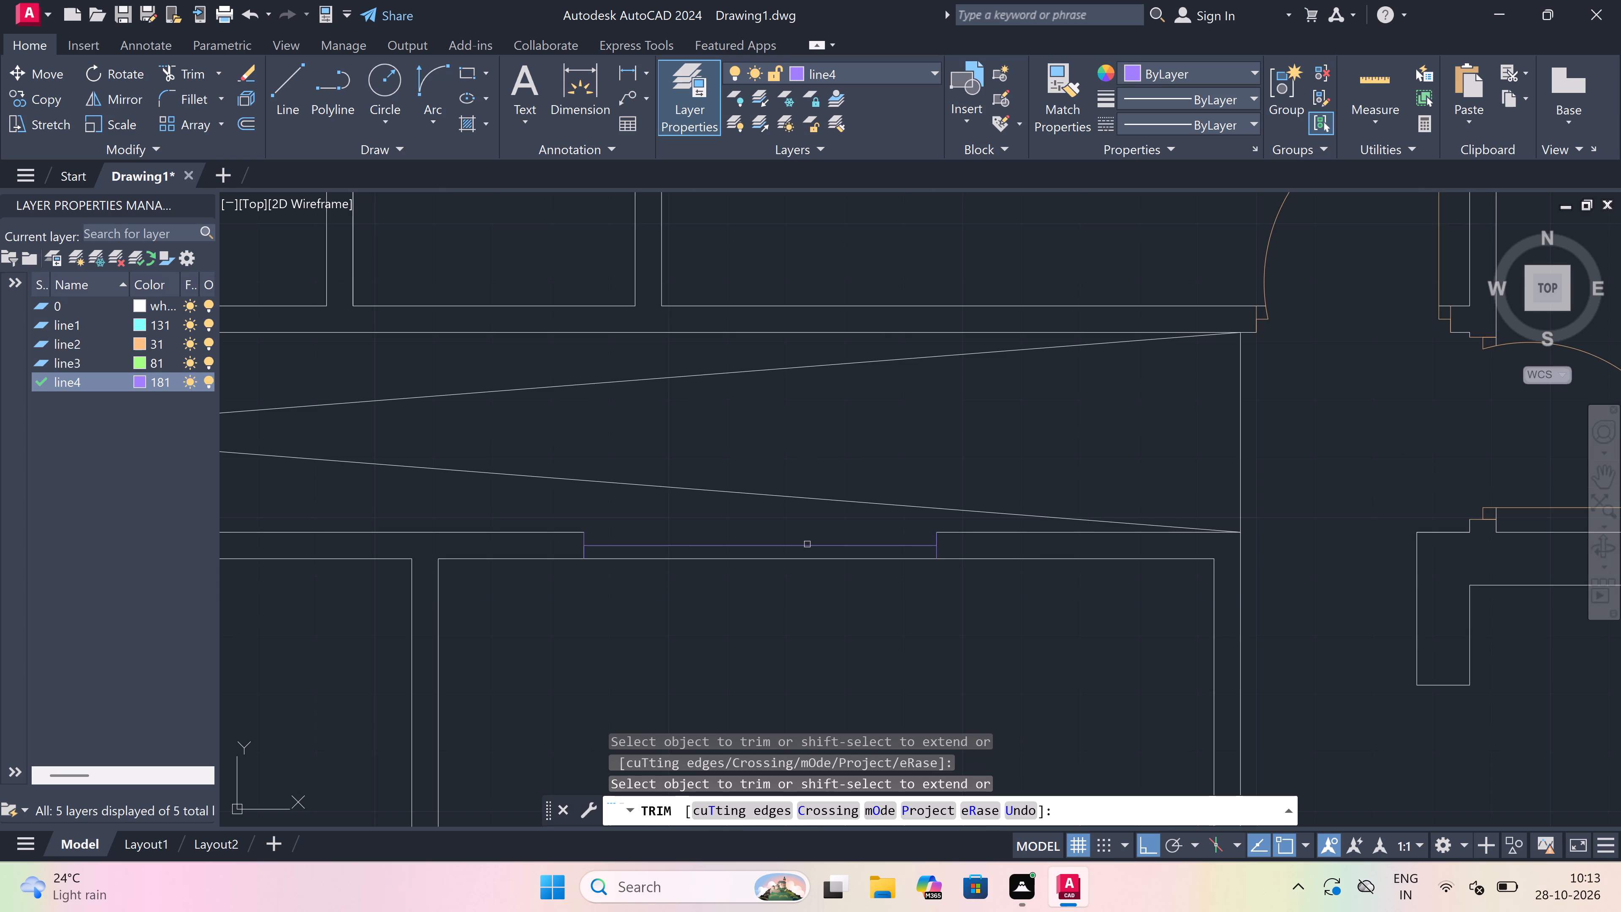
pyautogui.click(802, 558)
pyautogui.press('Escape')
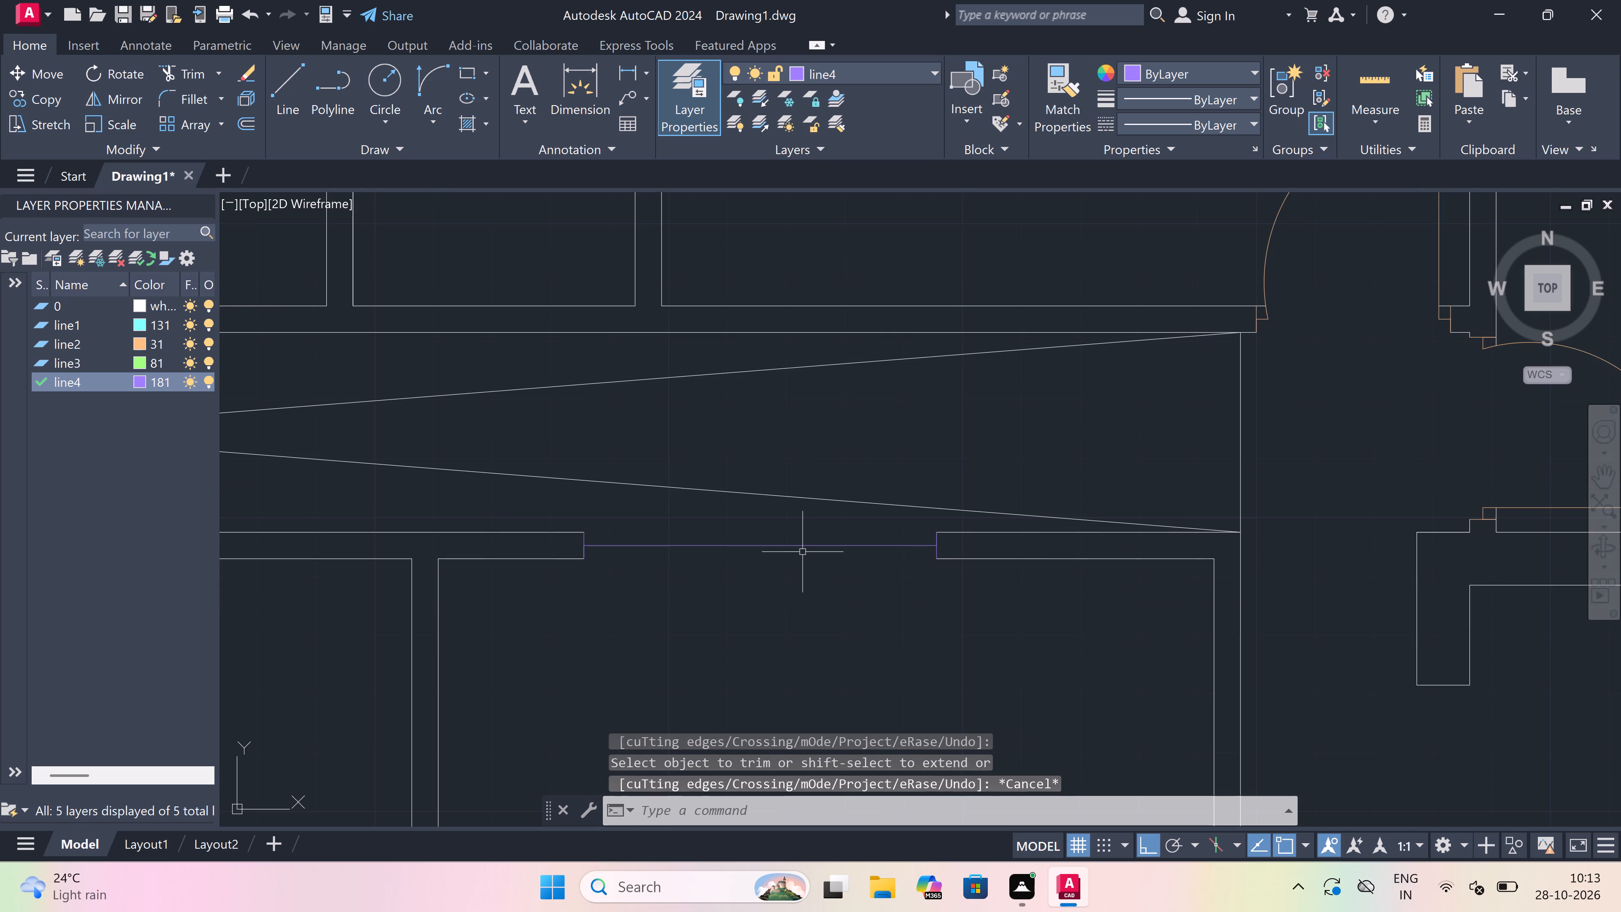
# Draw the outer and inner face lines of the 5' shaft-side window between its jambs.
pyautogui.scroll(1, 802, 543)
pyautogui.press('l')
pyautogui.press('space')
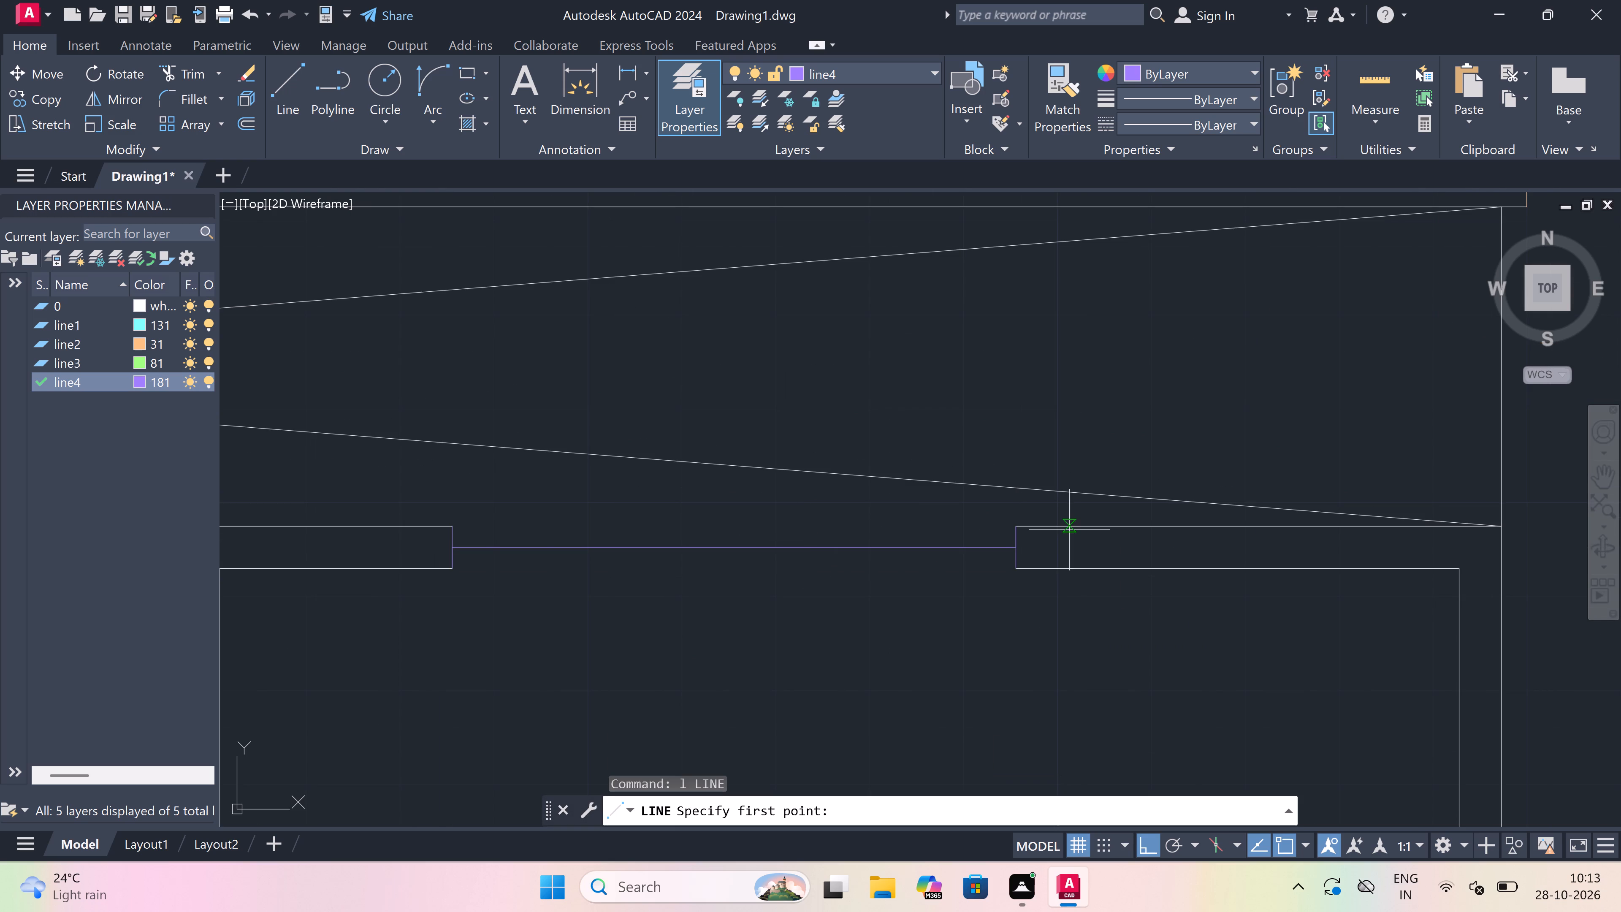
pyautogui.click(1019, 523)
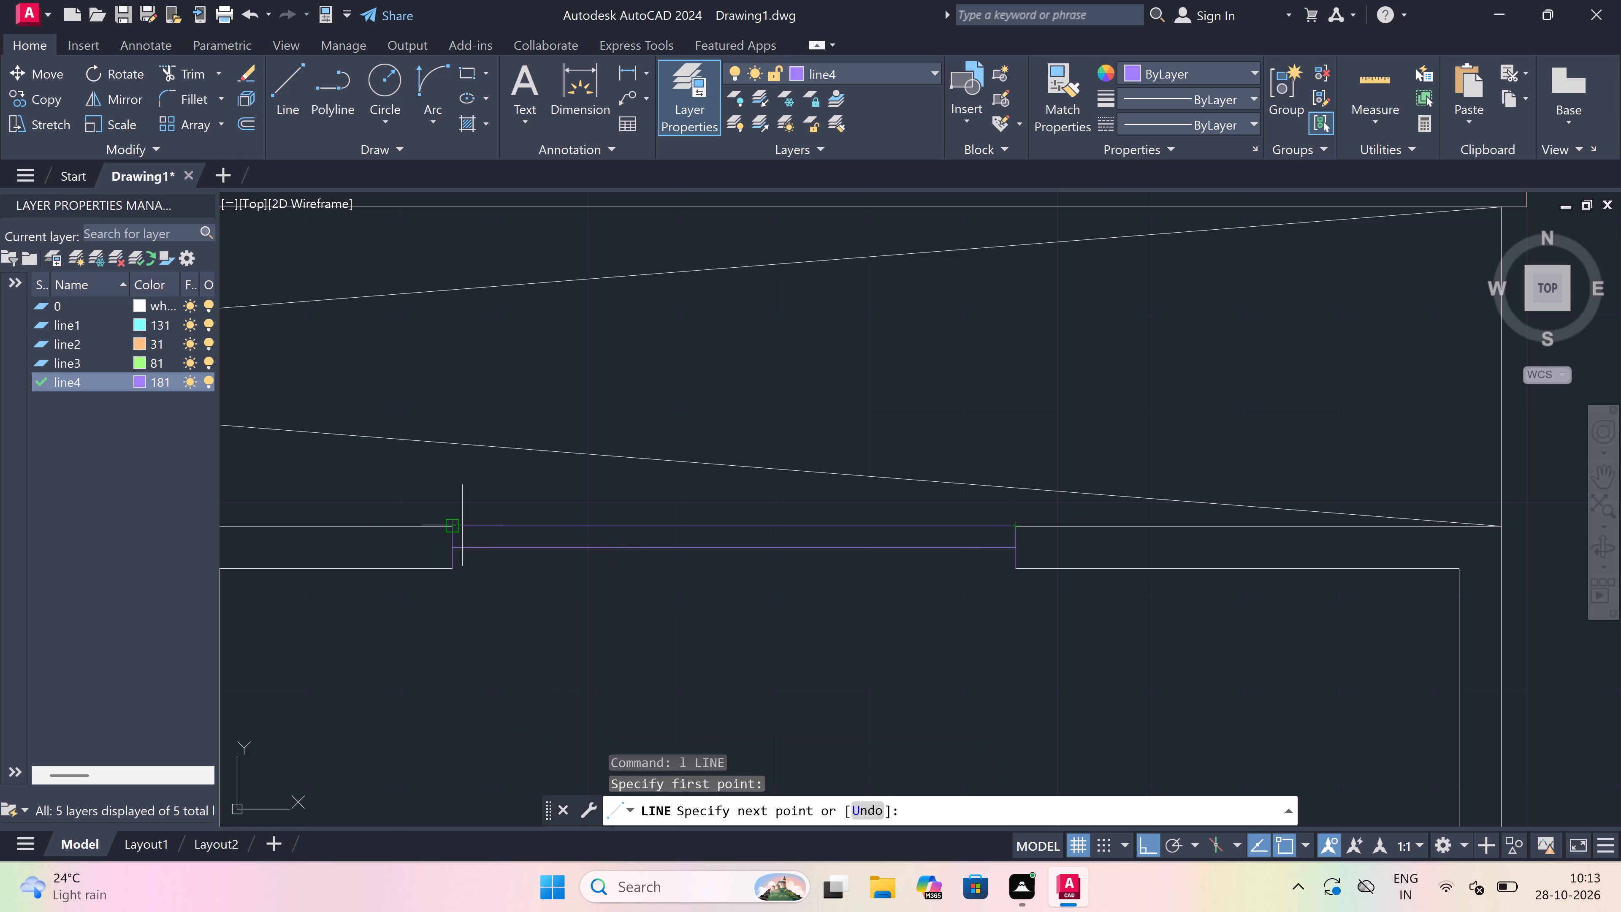
pyautogui.click(458, 524)
pyautogui.press('Escape')
pyautogui.press('space')
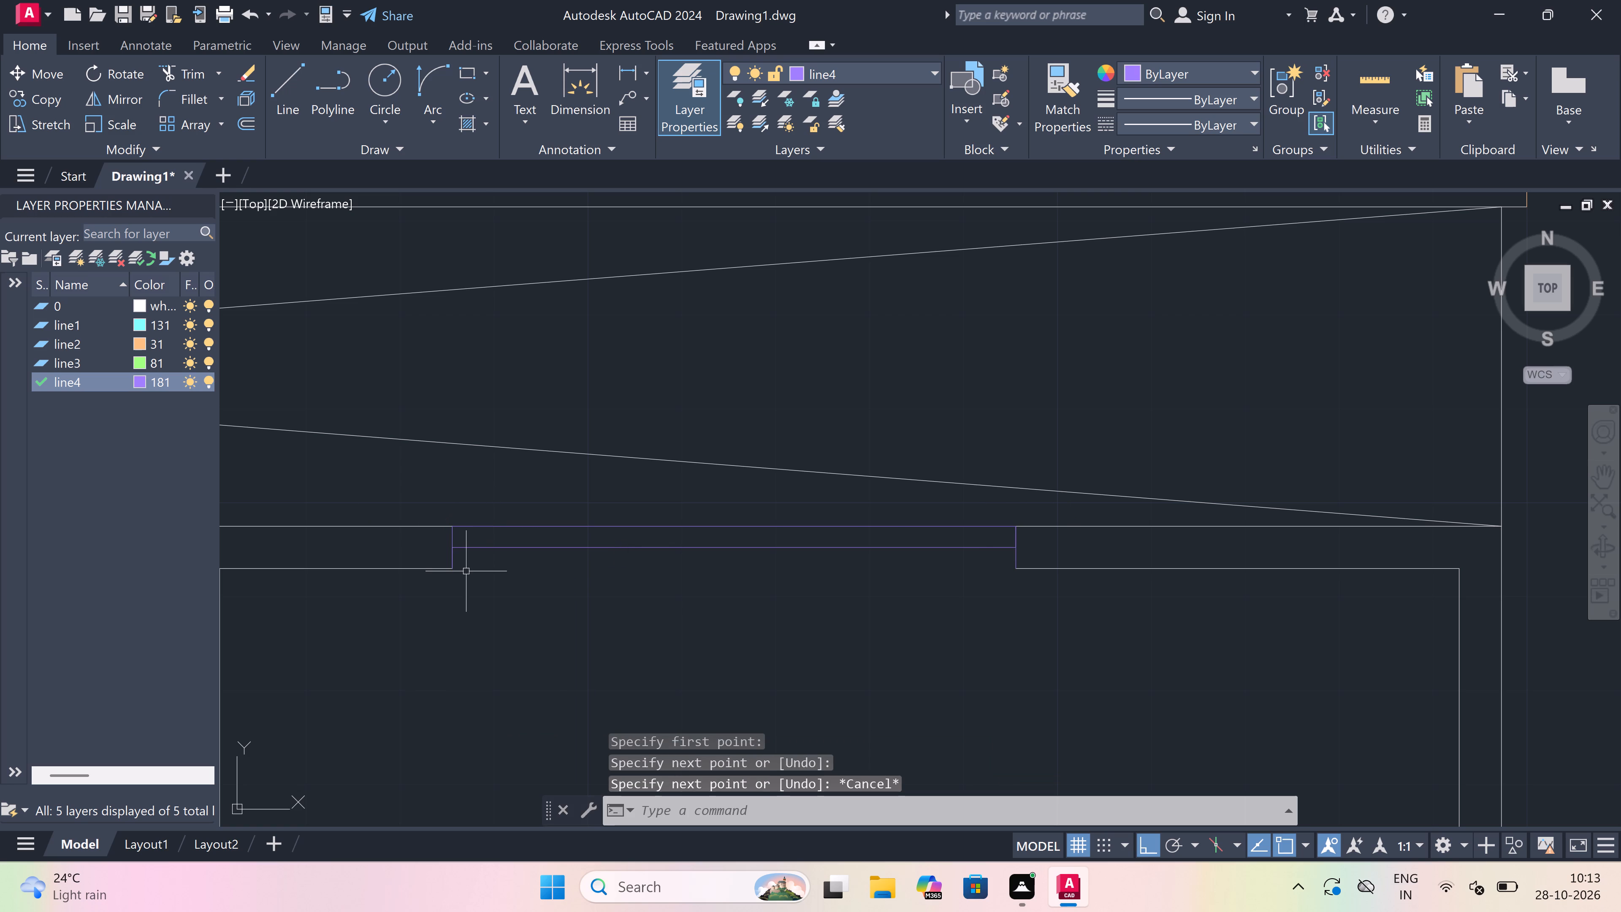
pyautogui.moveTo(454, 565); pyautogui.dragTo(482, 564)
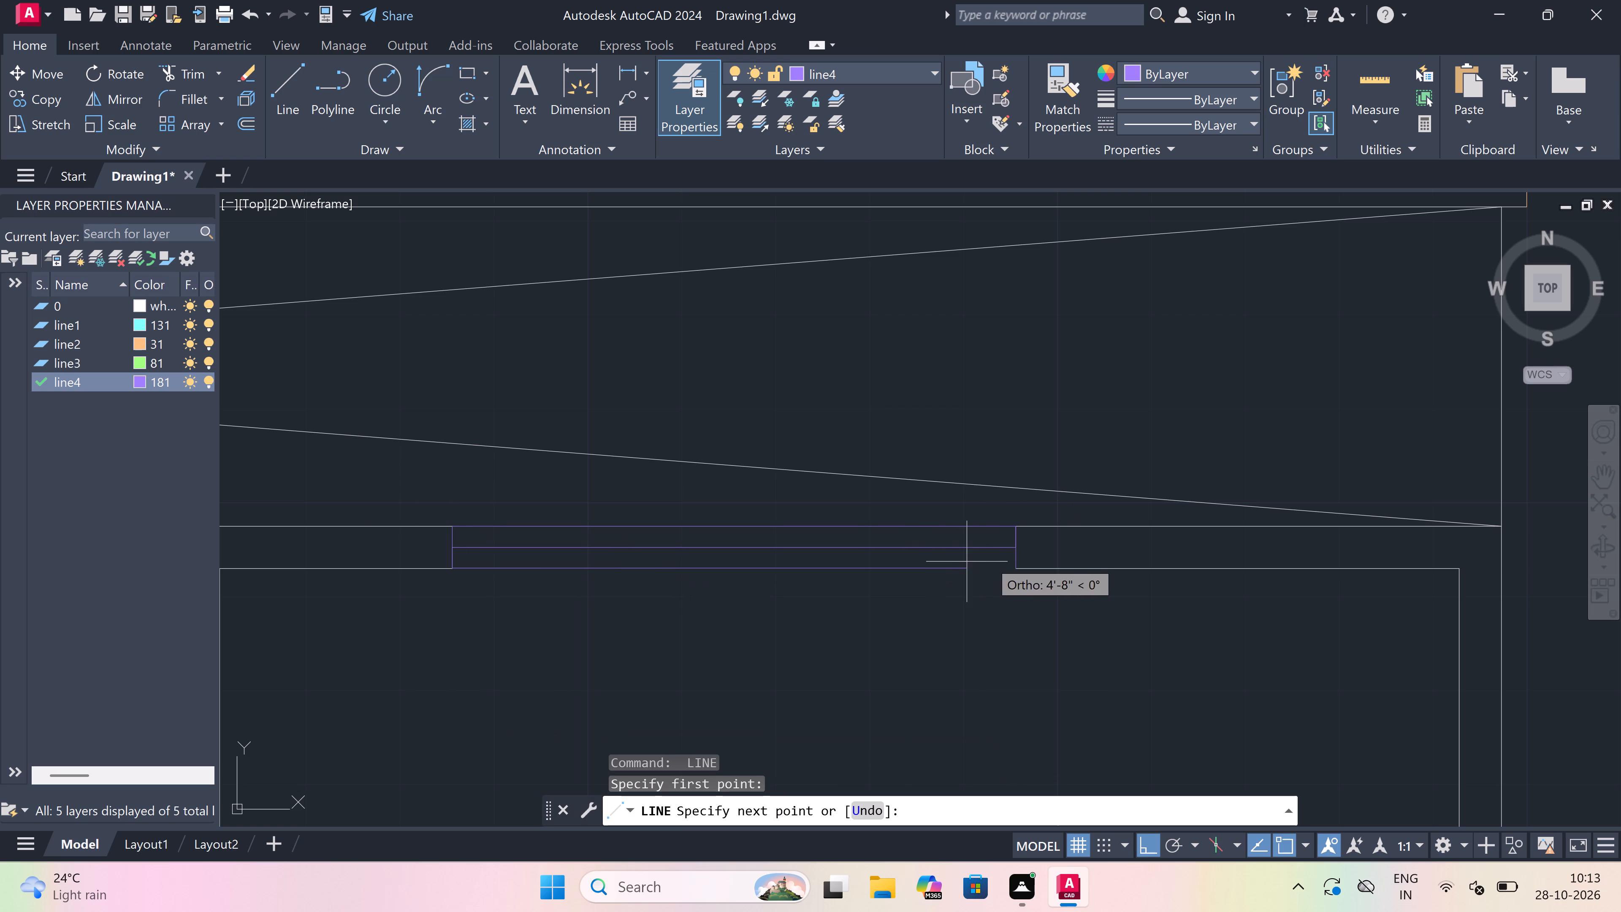
pyautogui.click(1013, 562)
pyautogui.press('Escape')
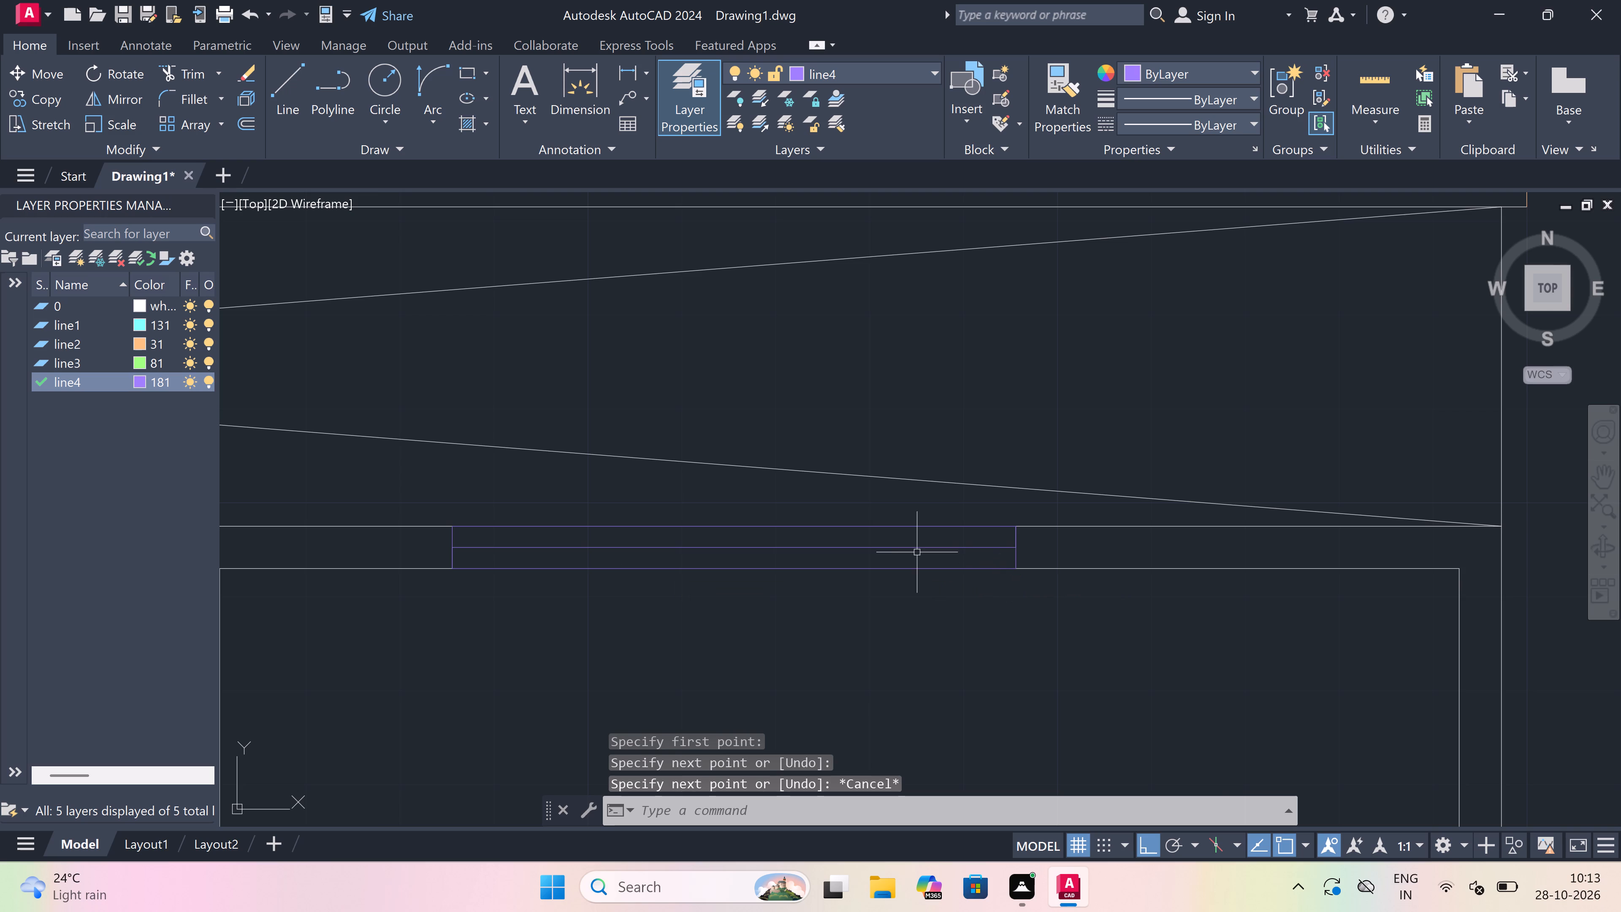
# Draw both jambs and the 5' centre line of a window in the same room's east wall, north of the entrance door.
pyautogui.scroll(-7, 810, 552)
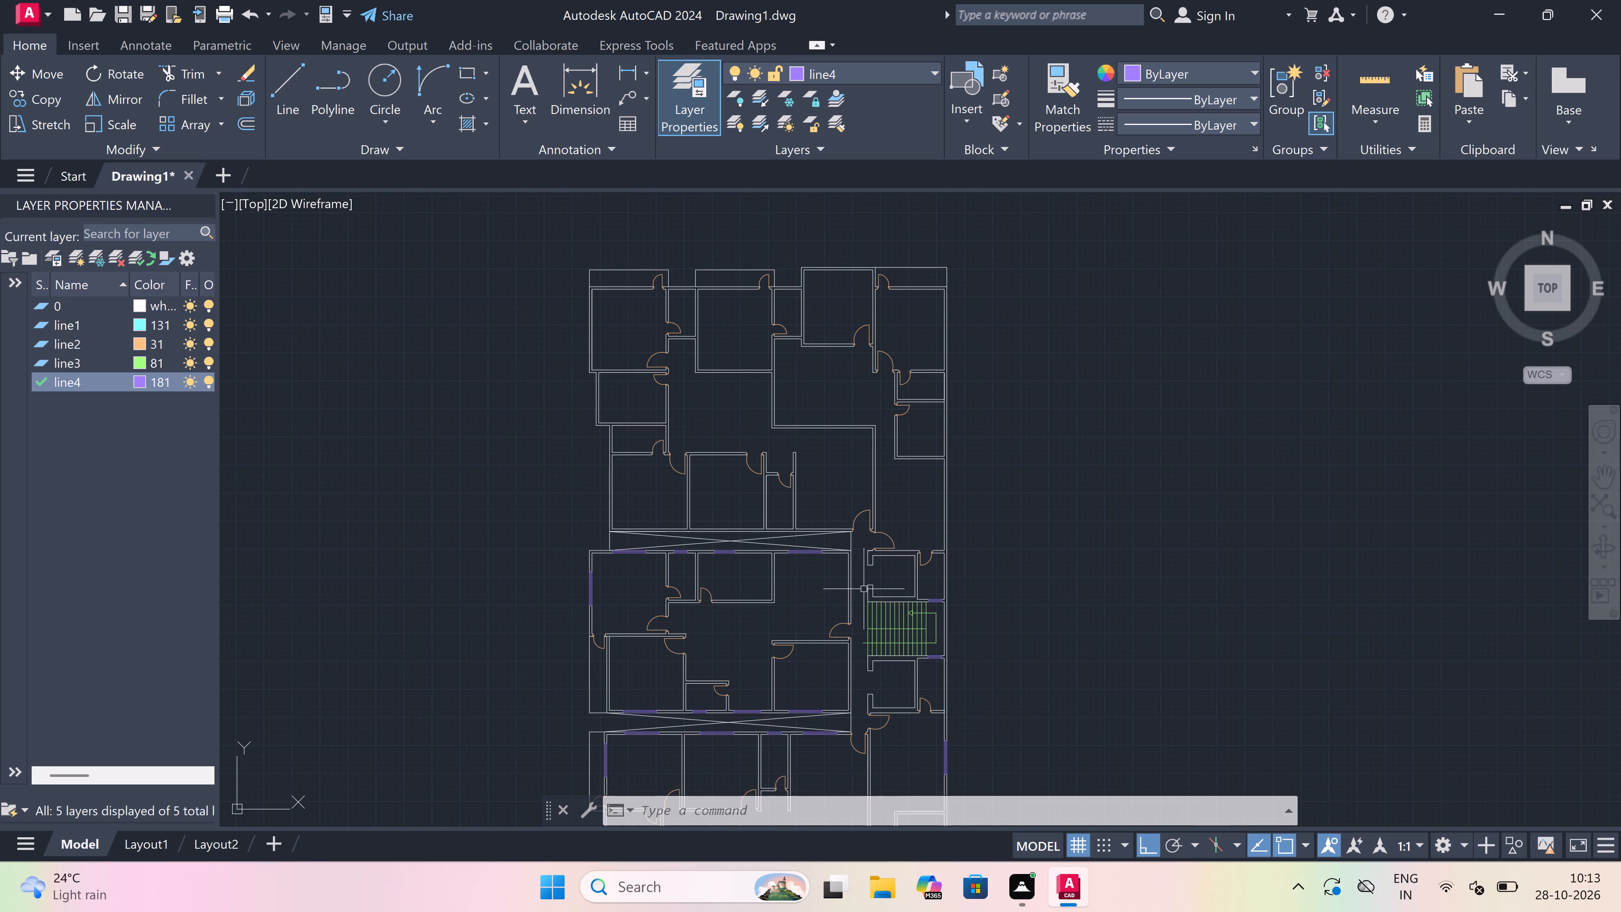
pyautogui.scroll(2, 864, 589)
pyautogui.scroll(2, 821, 625)
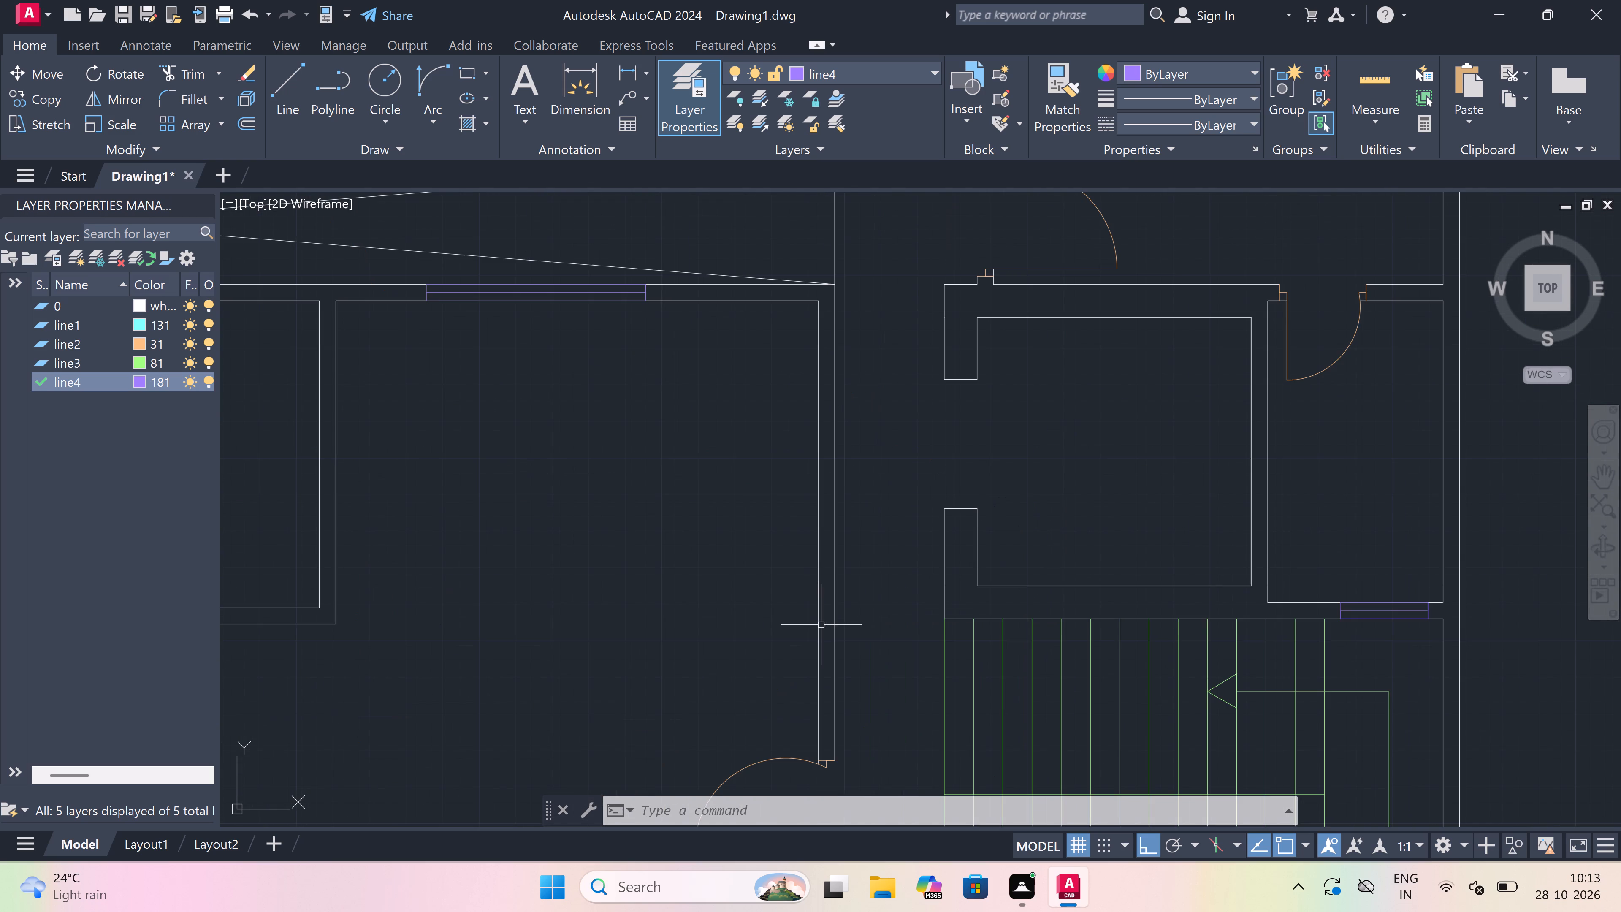
pyautogui.press('space')
pyautogui.click(819, 643)
pyautogui.click(832, 644)
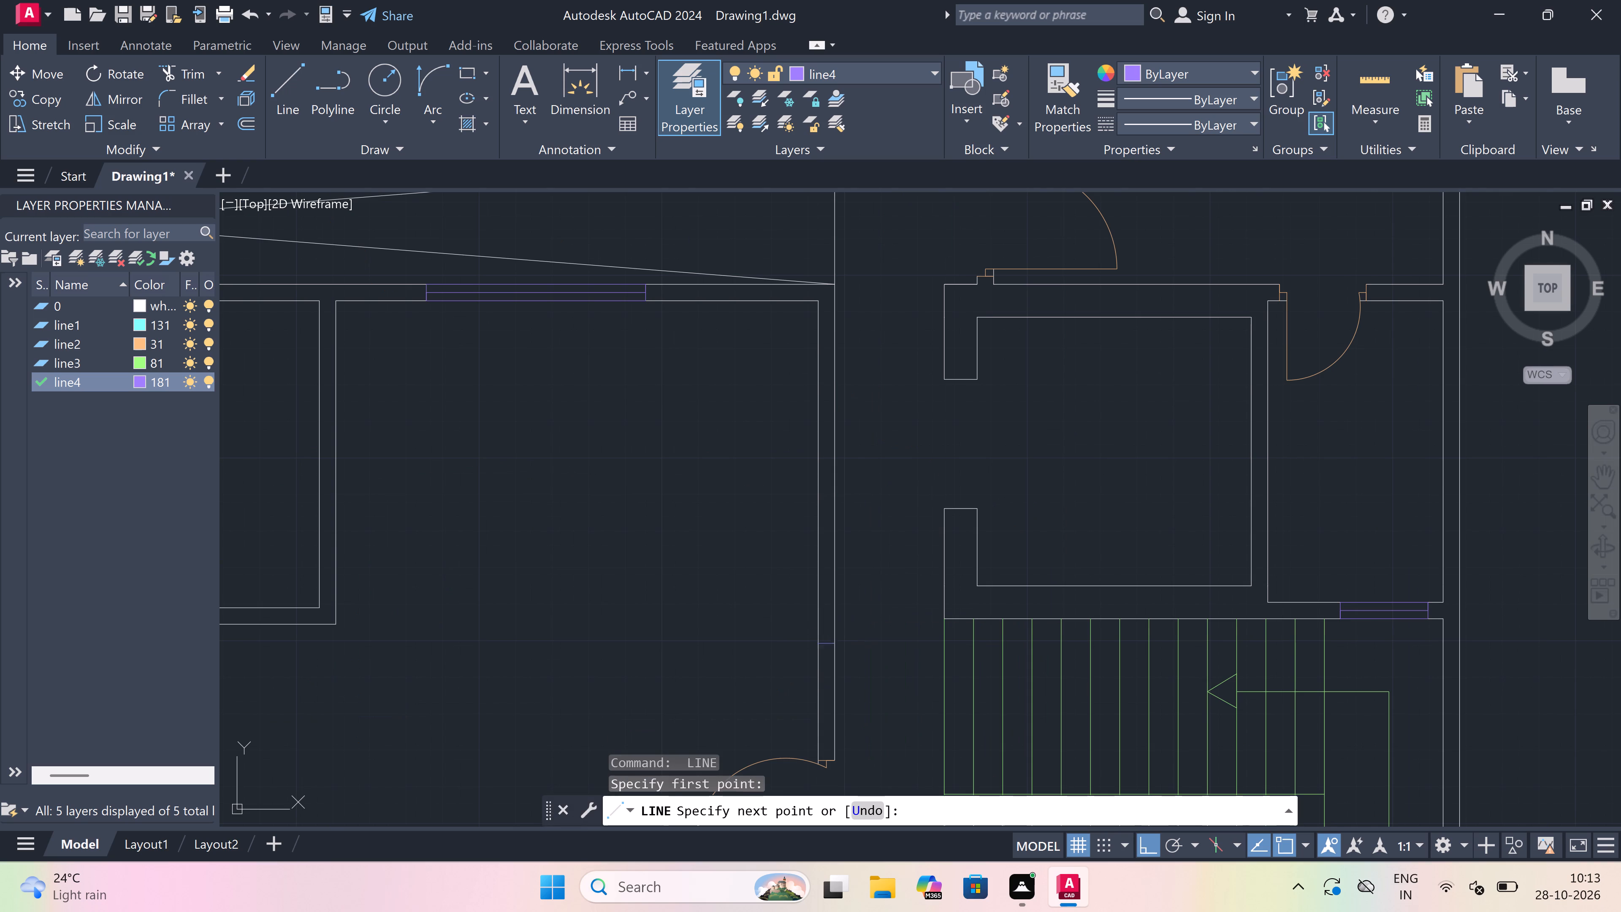
pyautogui.click(825, 641)
pyautogui.scroll(1, 819, 492)
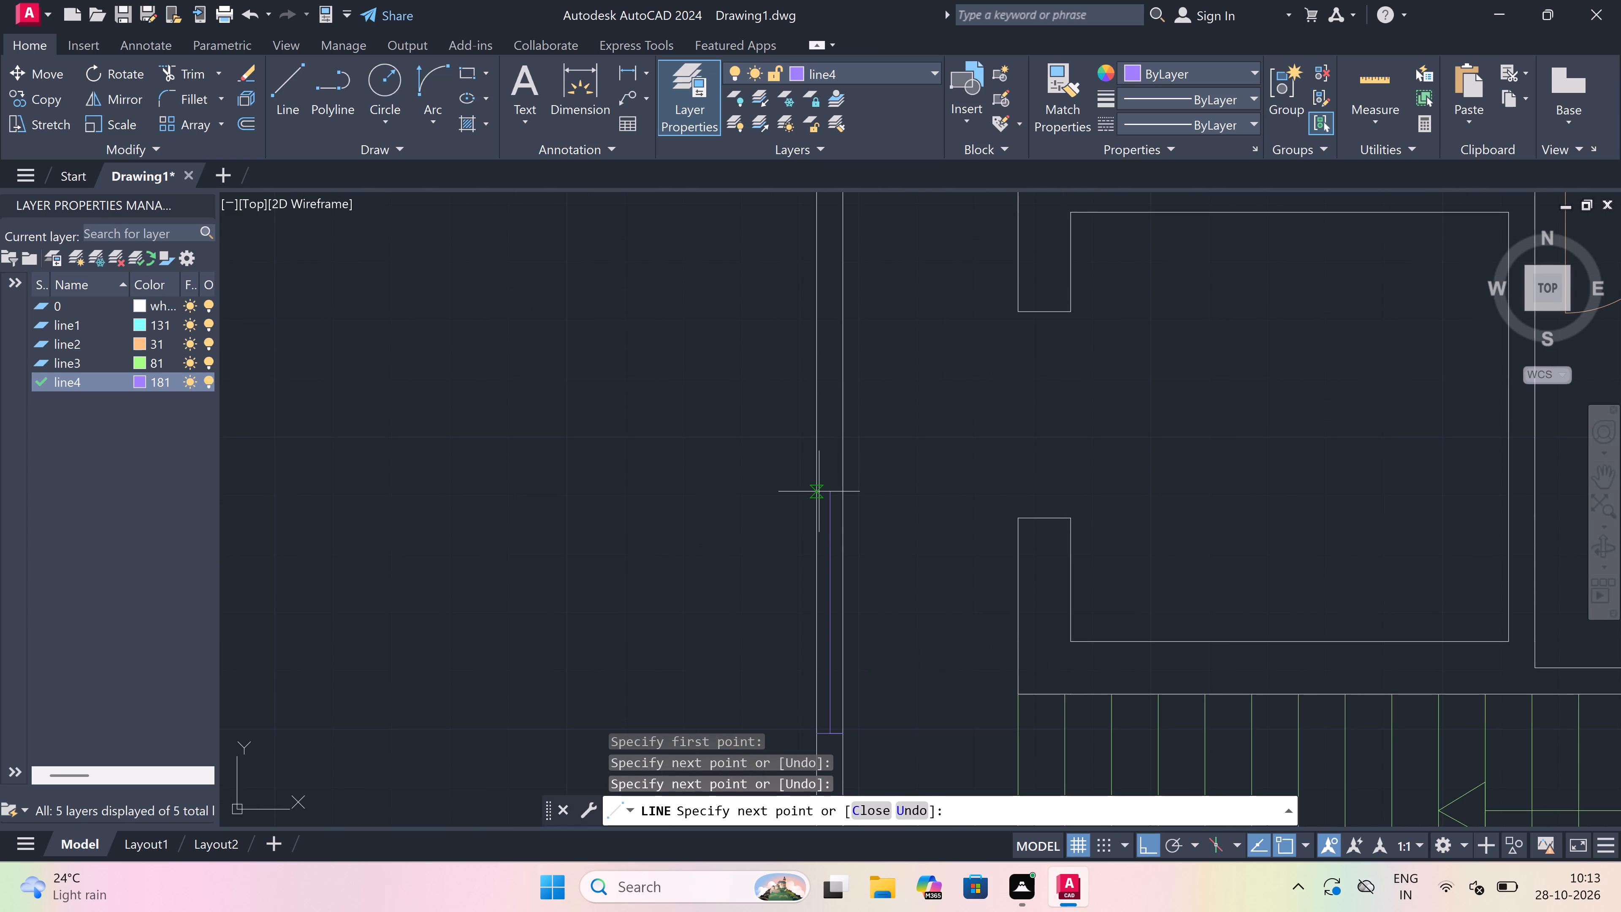
pyautogui.write("5'")
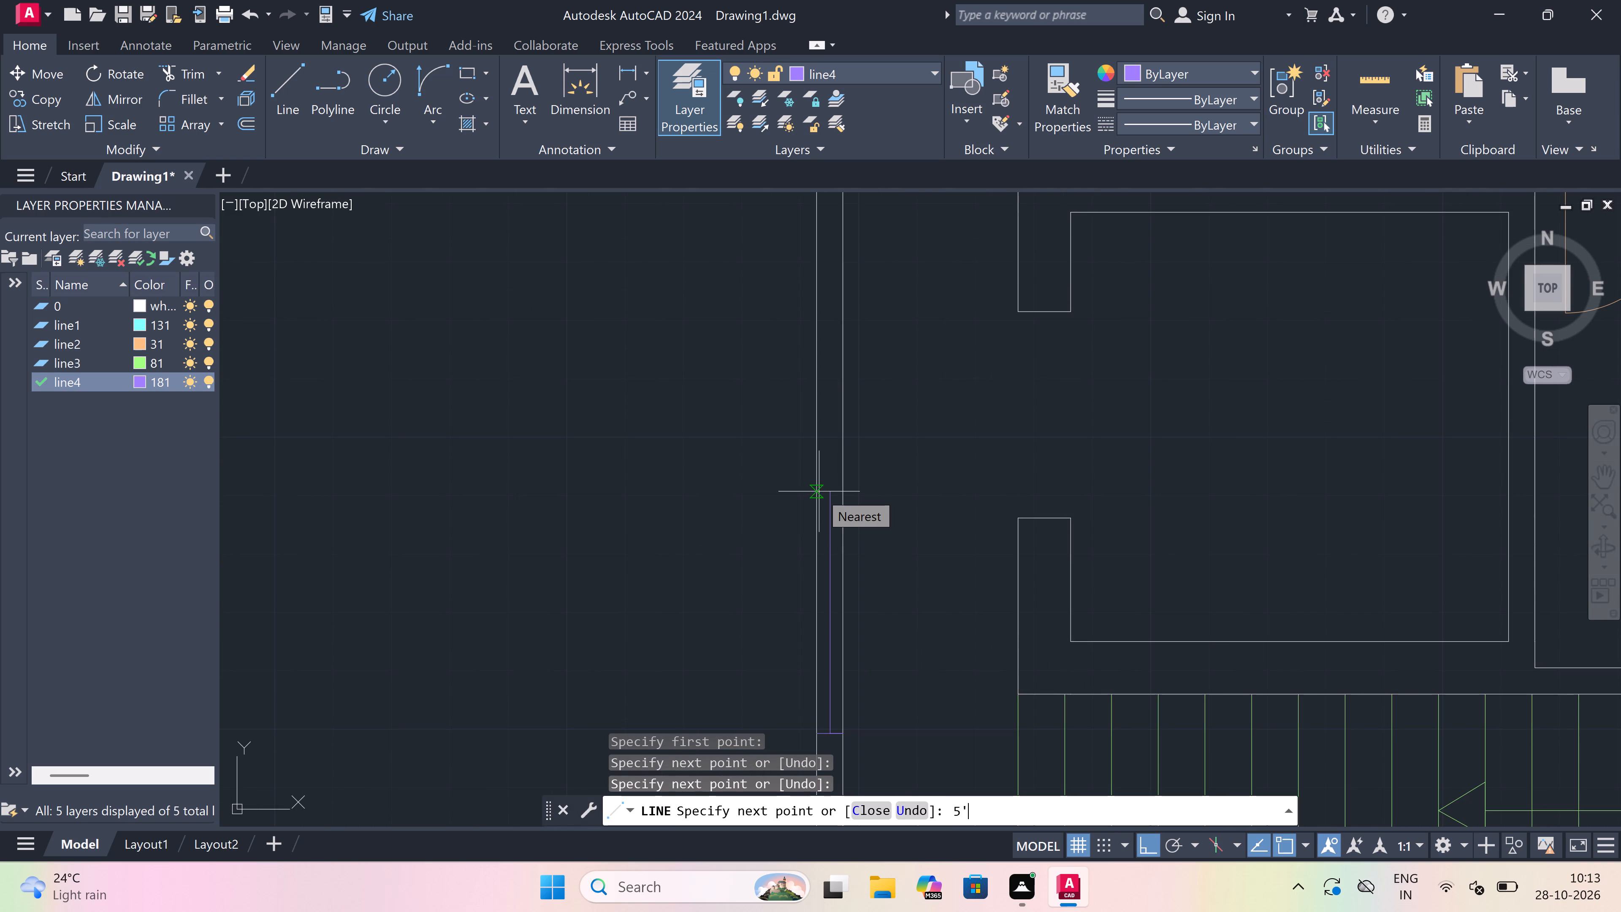
pyautogui.press('space')
pyautogui.click(819, 387)
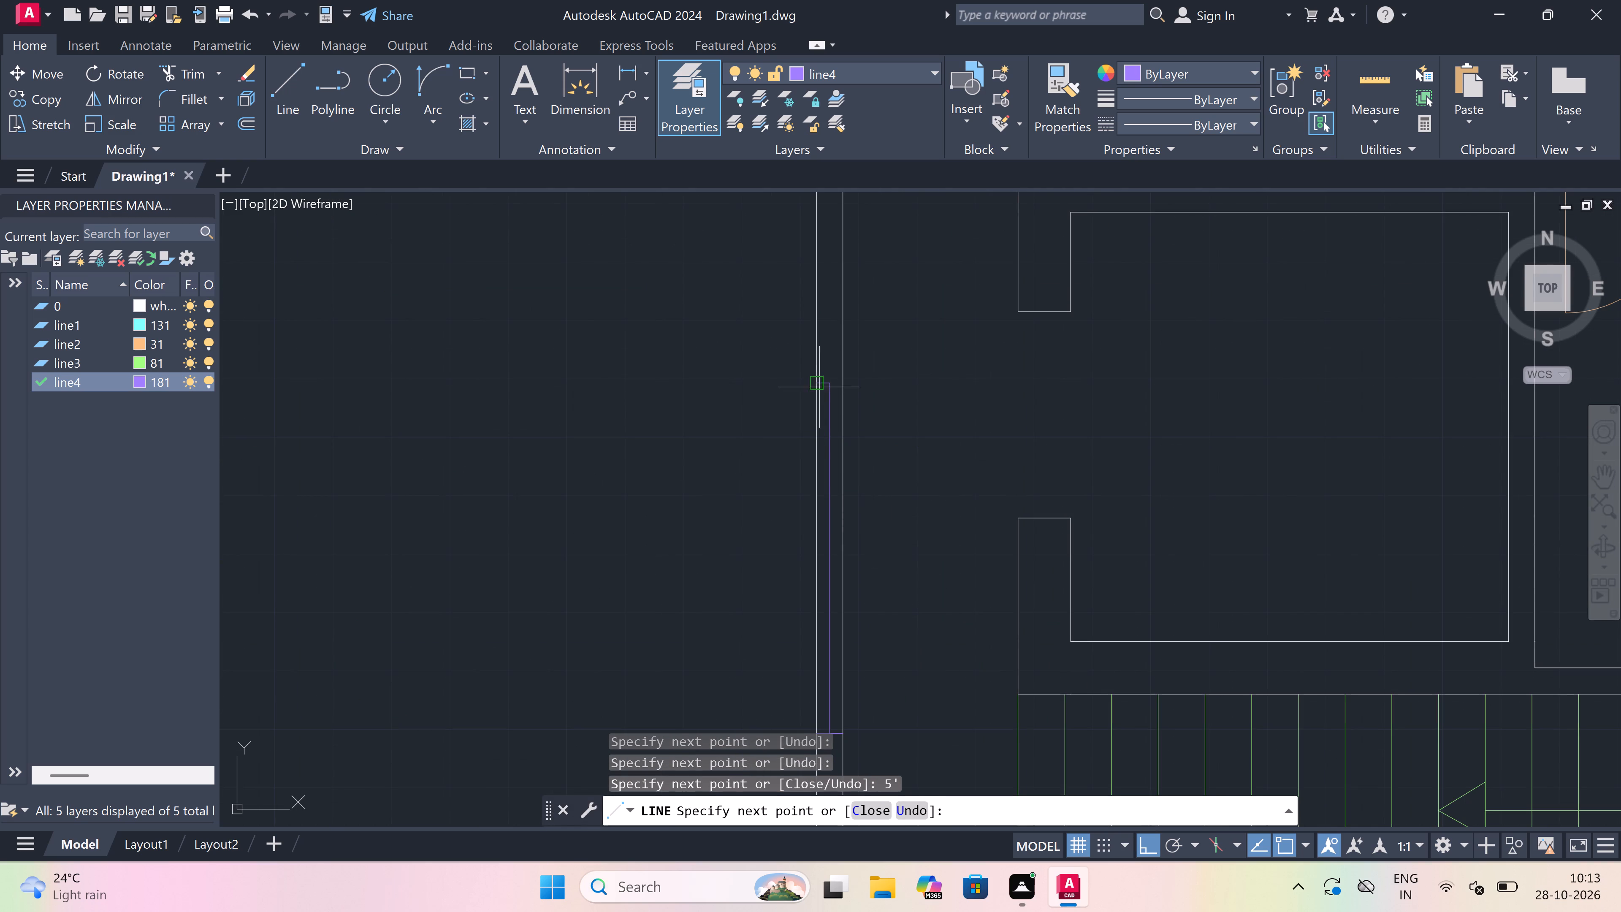
pyautogui.scroll(3, 819, 387)
pyautogui.click(912, 368)
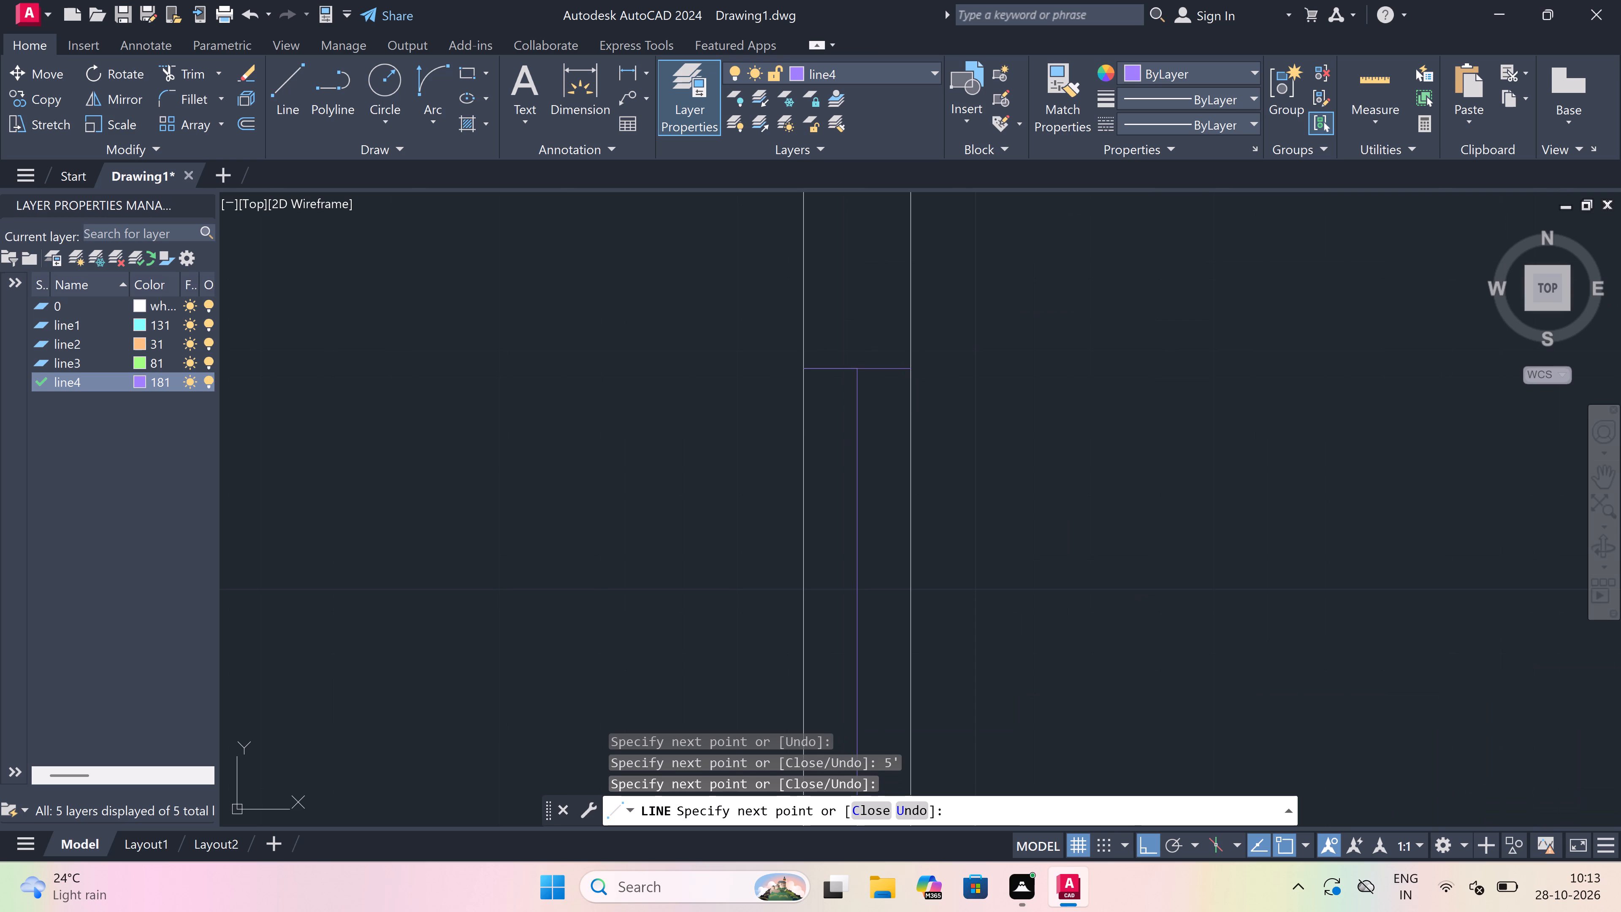
pyautogui.press('Escape')
# Trim the inner and outer wall lines between the jambs of the 5' east-wall window.
pyautogui.scroll(-4, 912, 368)
pyautogui.scroll(1, 919, 430)
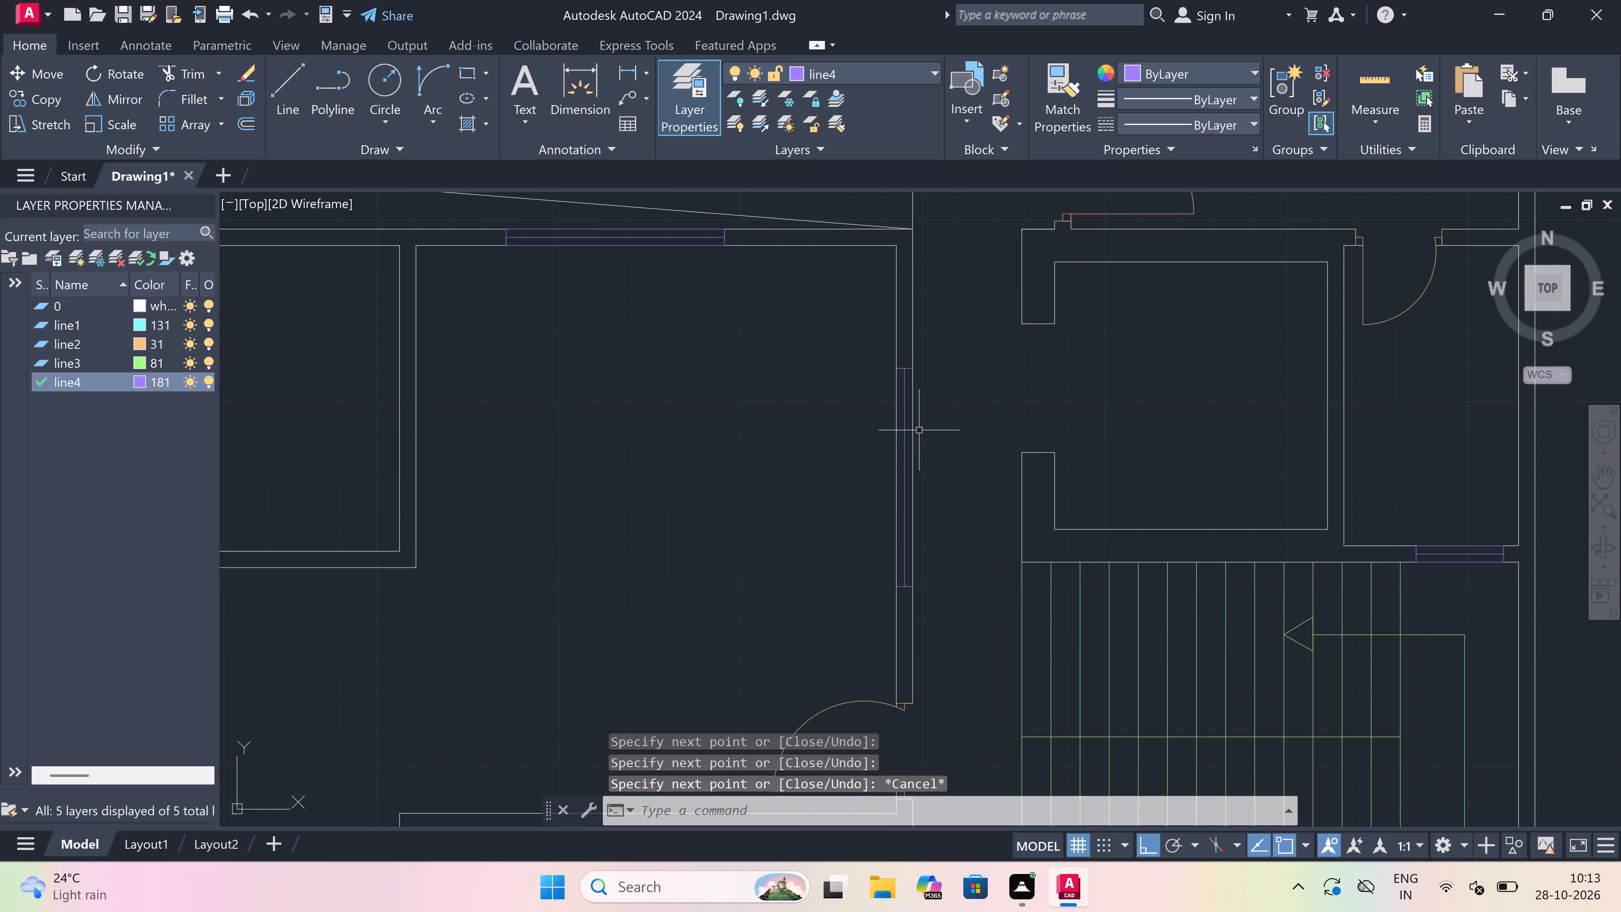
pyautogui.write('tr')
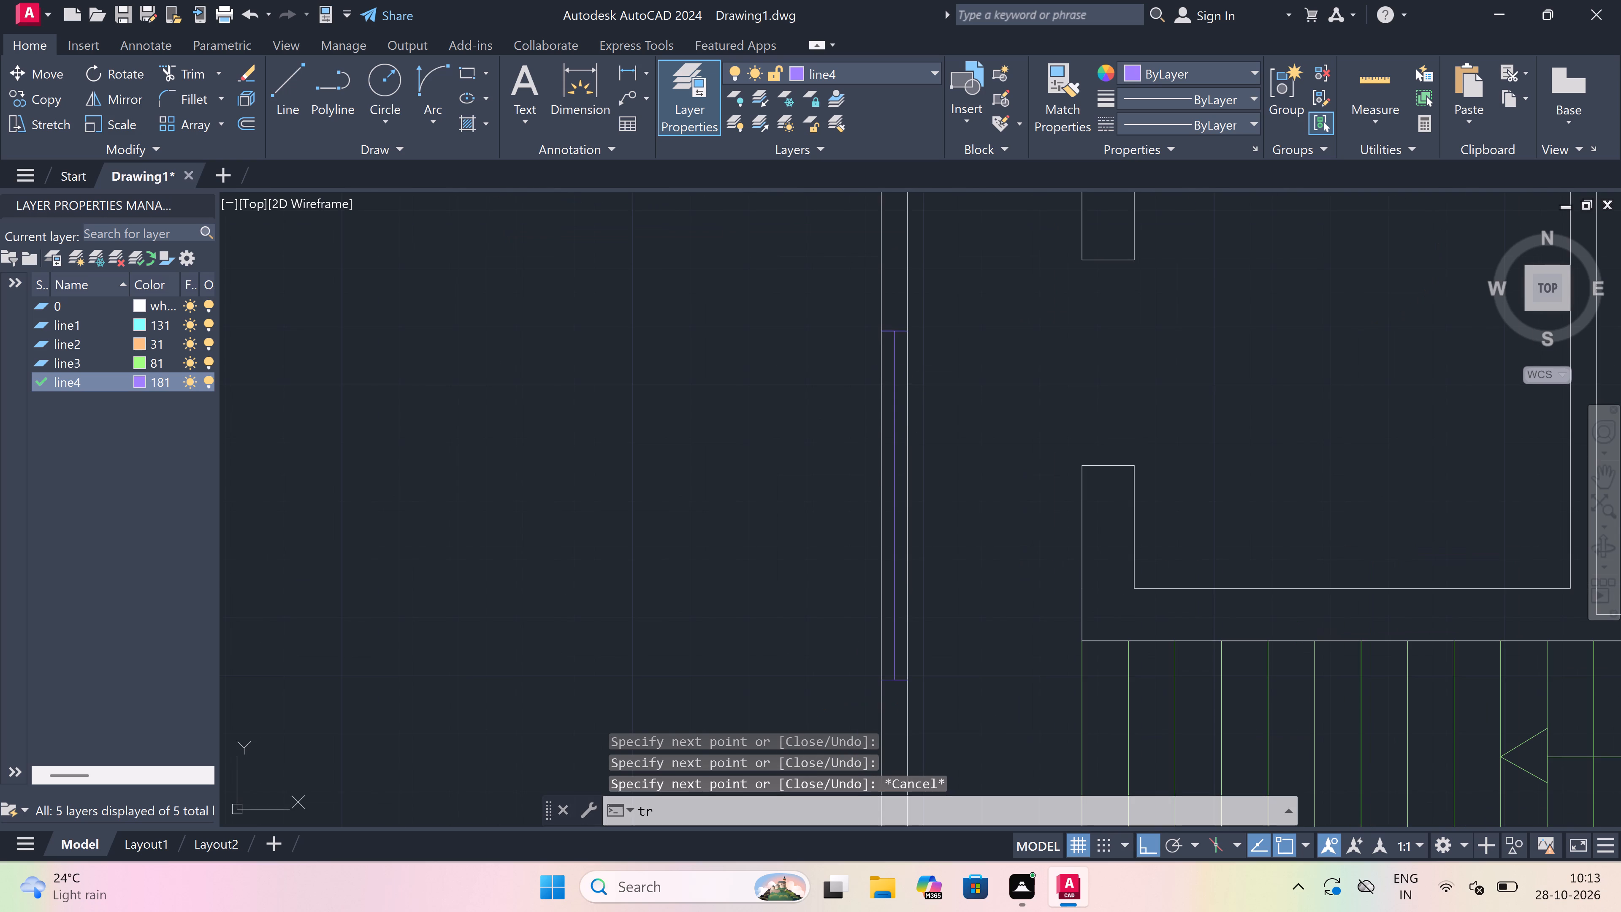
pyautogui.press('space')
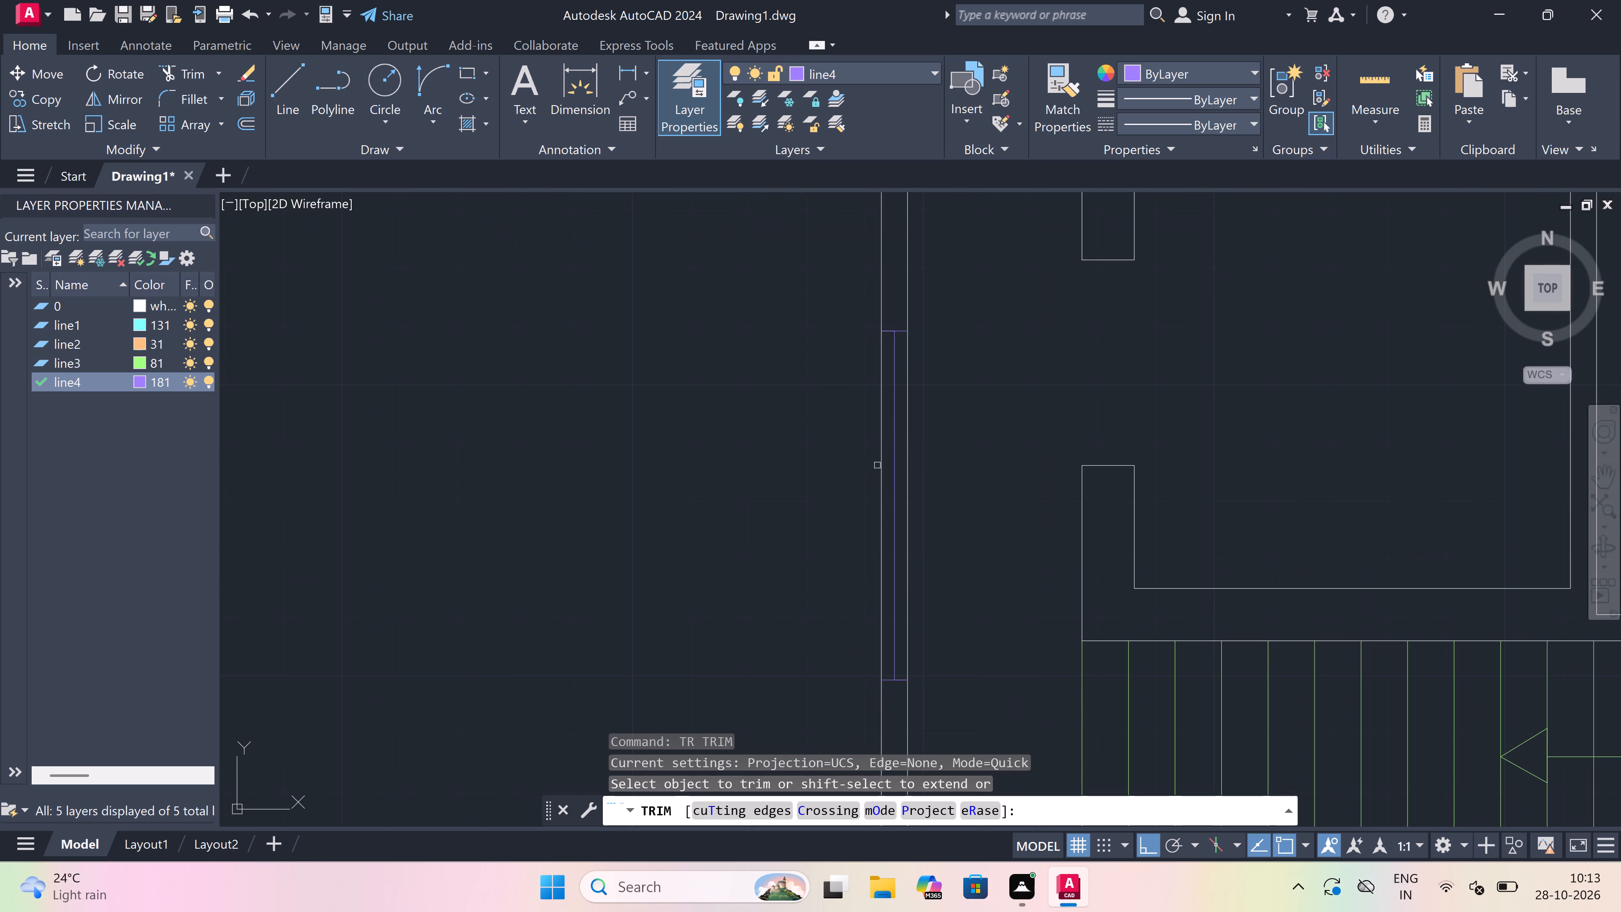
pyautogui.click(882, 461)
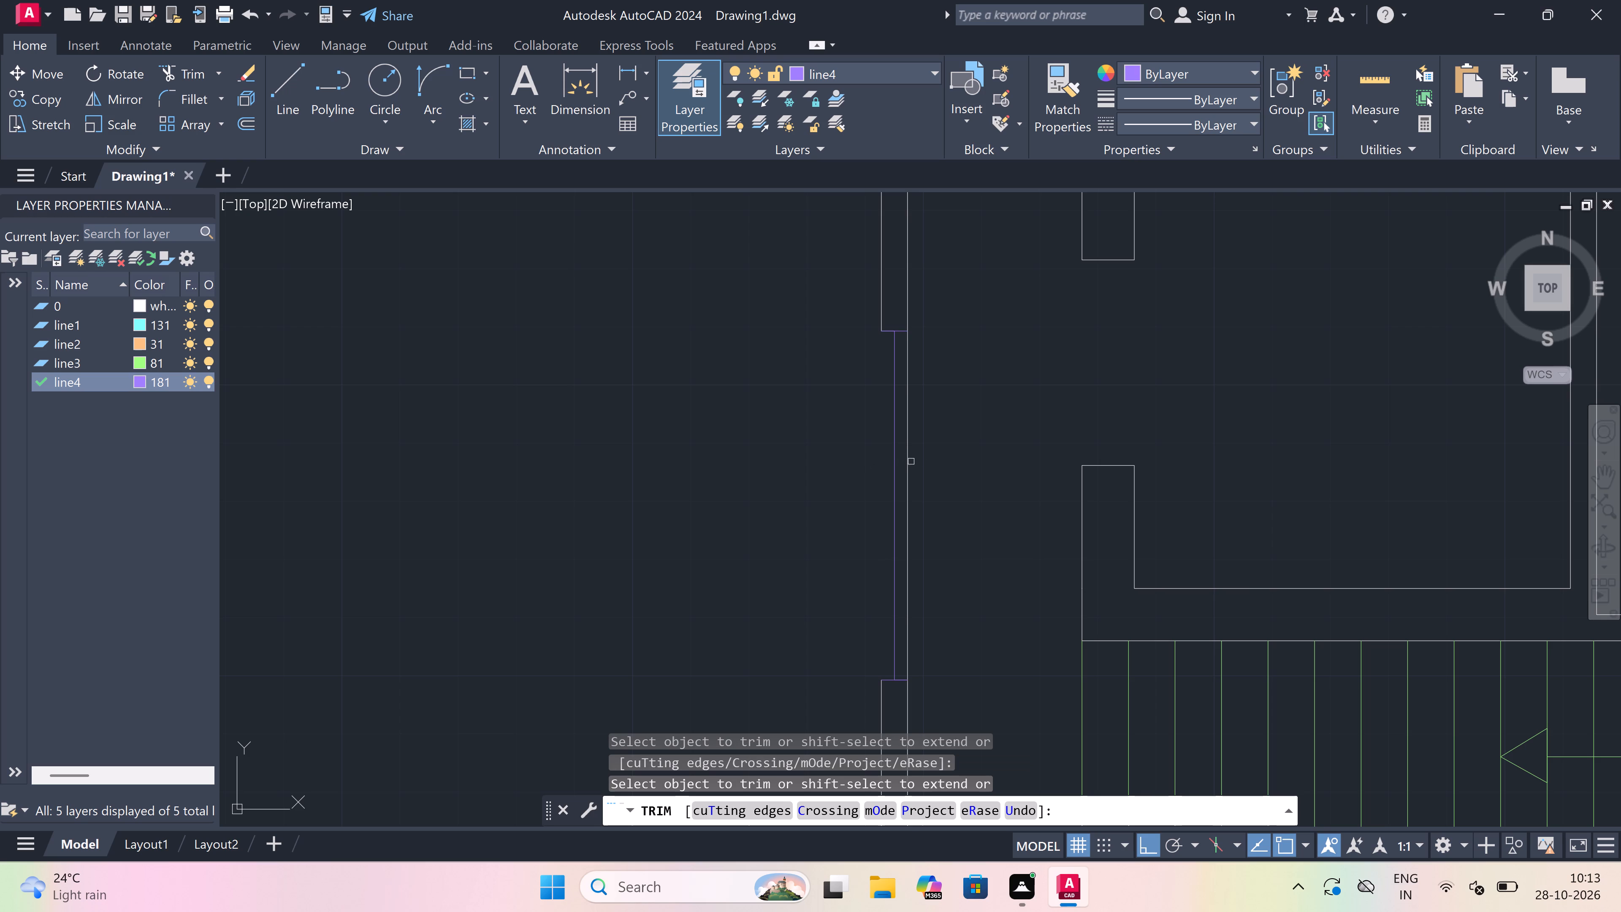
pyautogui.click(905, 451)
pyautogui.press('Escape')
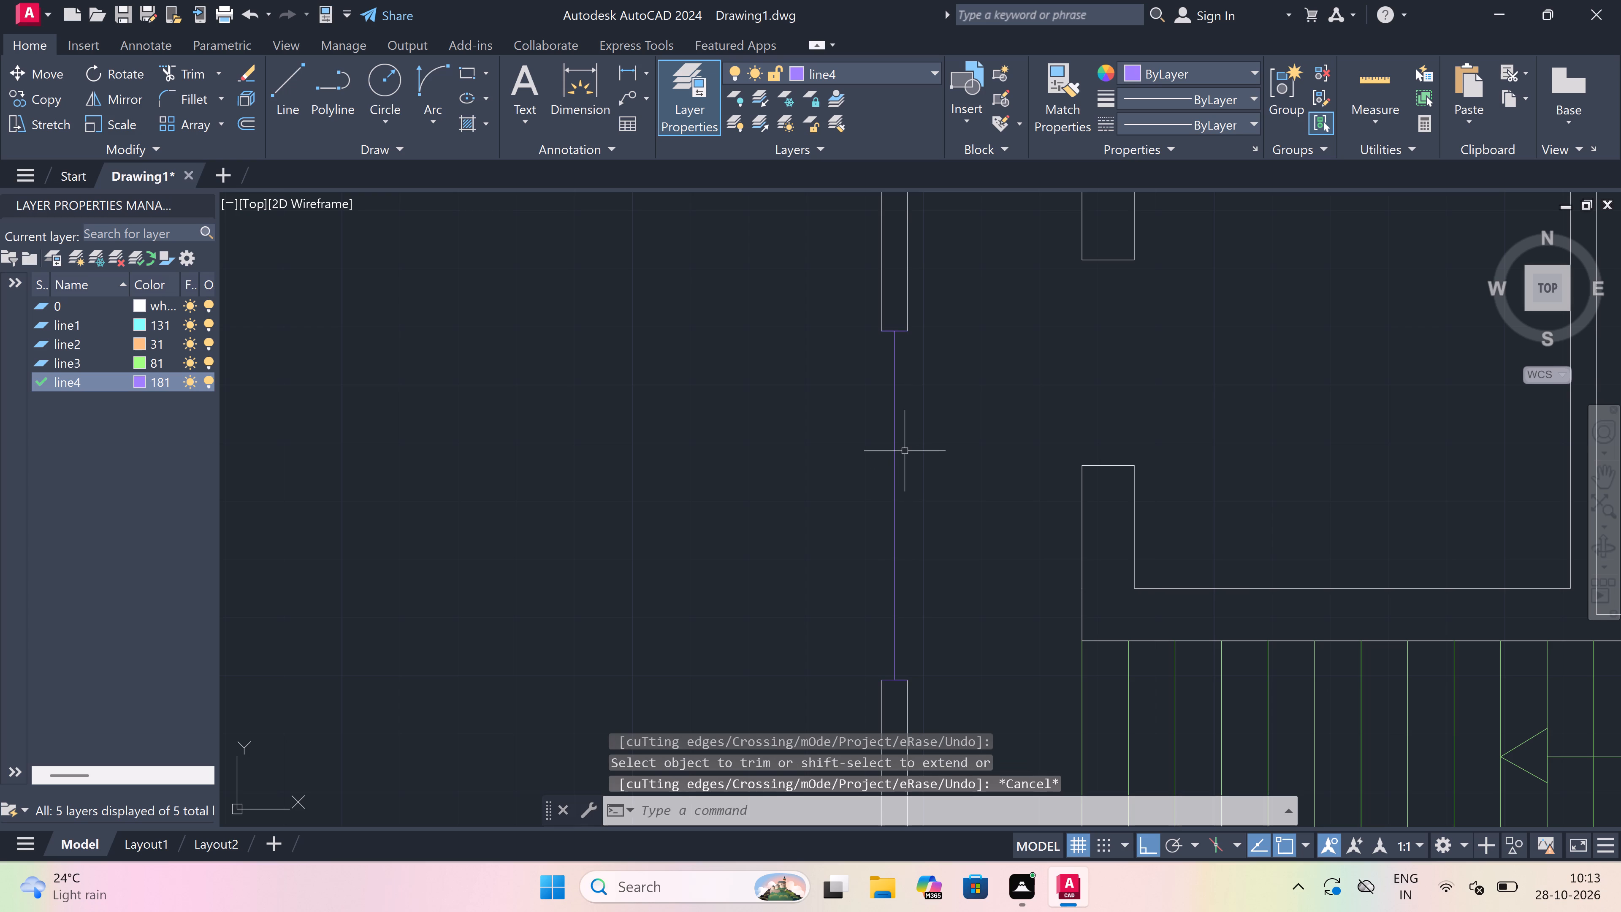
# Draw the inner and outer face lines of the 5' east-wall window between its jambs.
pyautogui.write('l')
pyautogui.press('space')
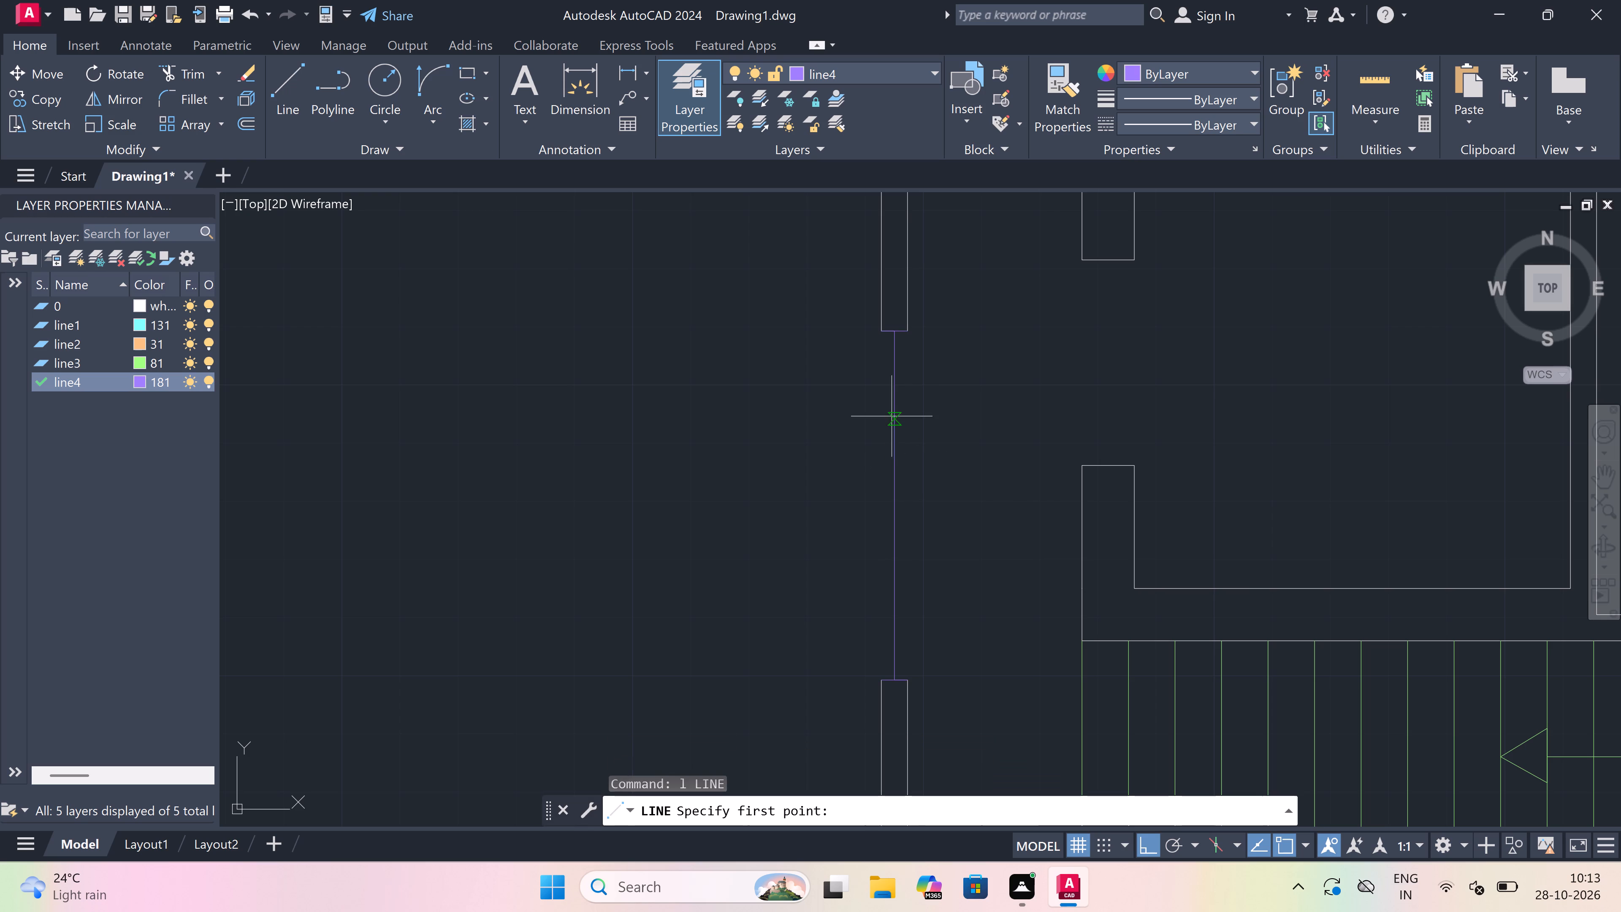
pyautogui.click(875, 336)
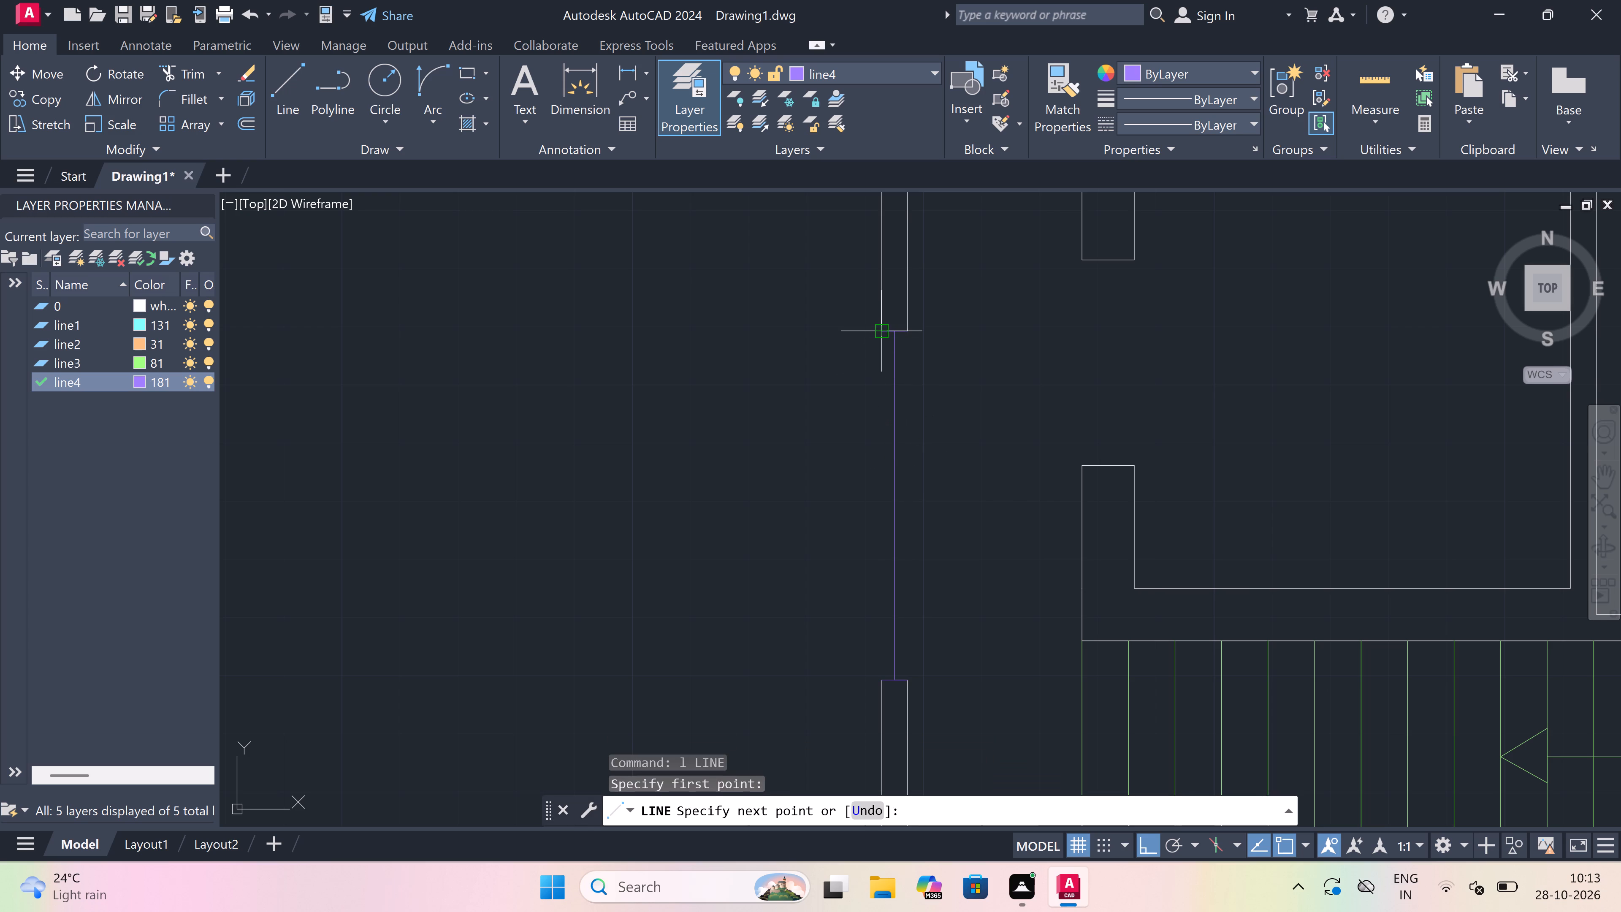
pyautogui.click(879, 681)
pyautogui.press('Escape')
pyautogui.press('space')
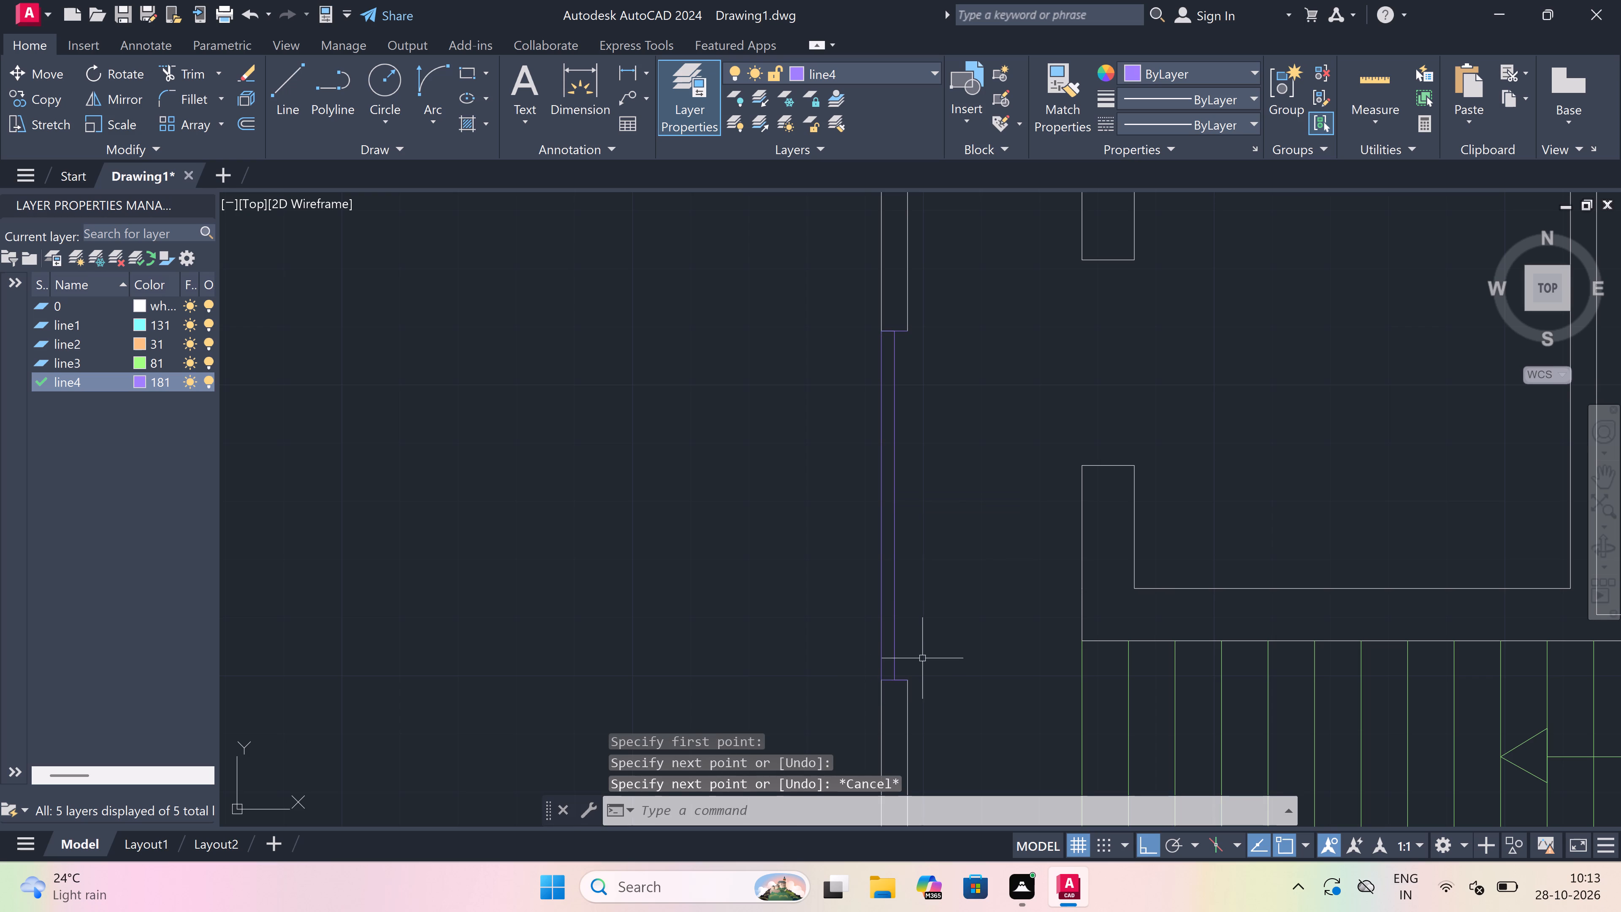
pyautogui.moveTo(910, 674); pyautogui.dragTo(911, 657)
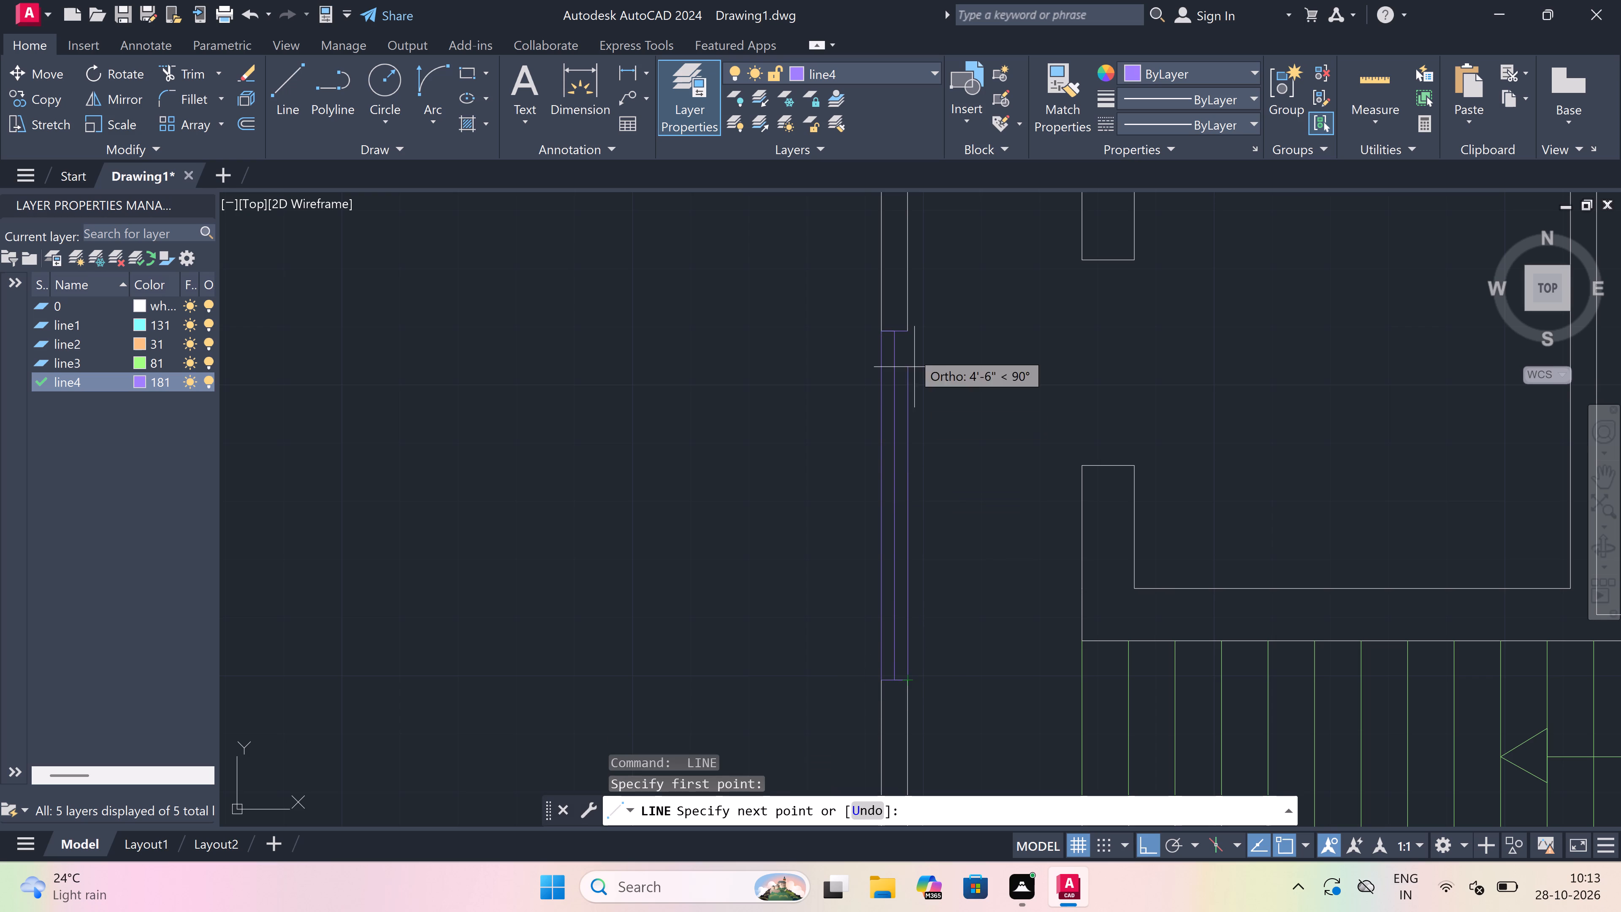
pyautogui.click(908, 331)
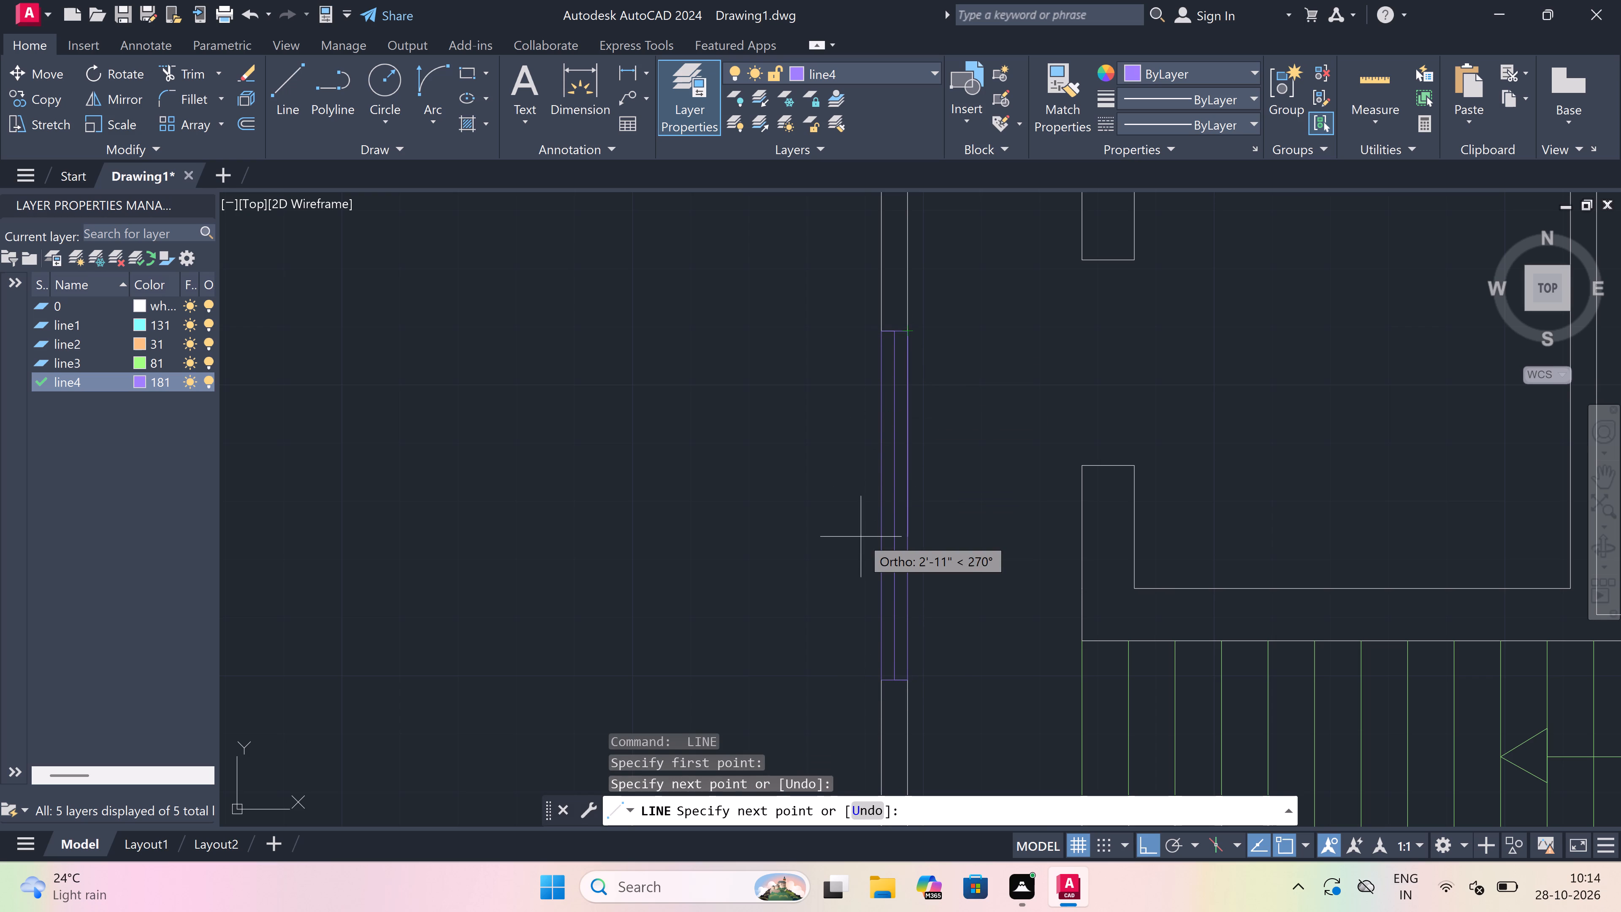
pyautogui.press('Escape')
pyautogui.scroll(-6, 826, 545)
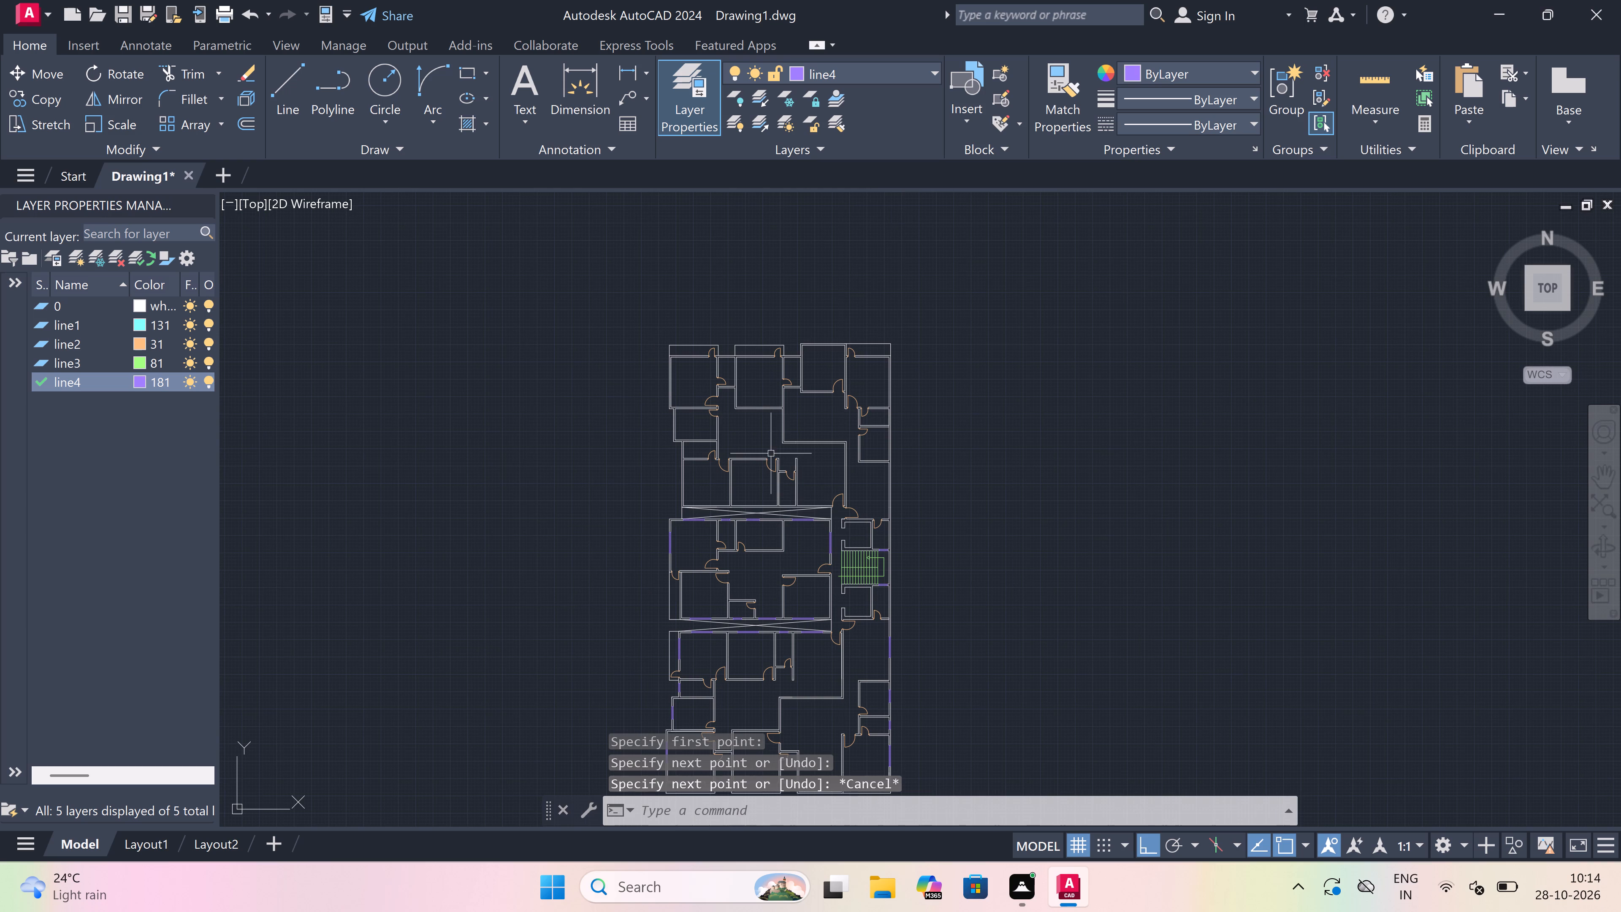
# Draw both jambs and the 5' centre line of a window in the westernmost room's wall on the north side of the upper shaft.
pyautogui.scroll(2, 680, 463)
pyautogui.scroll(2, 736, 600)
pyautogui.press('space')
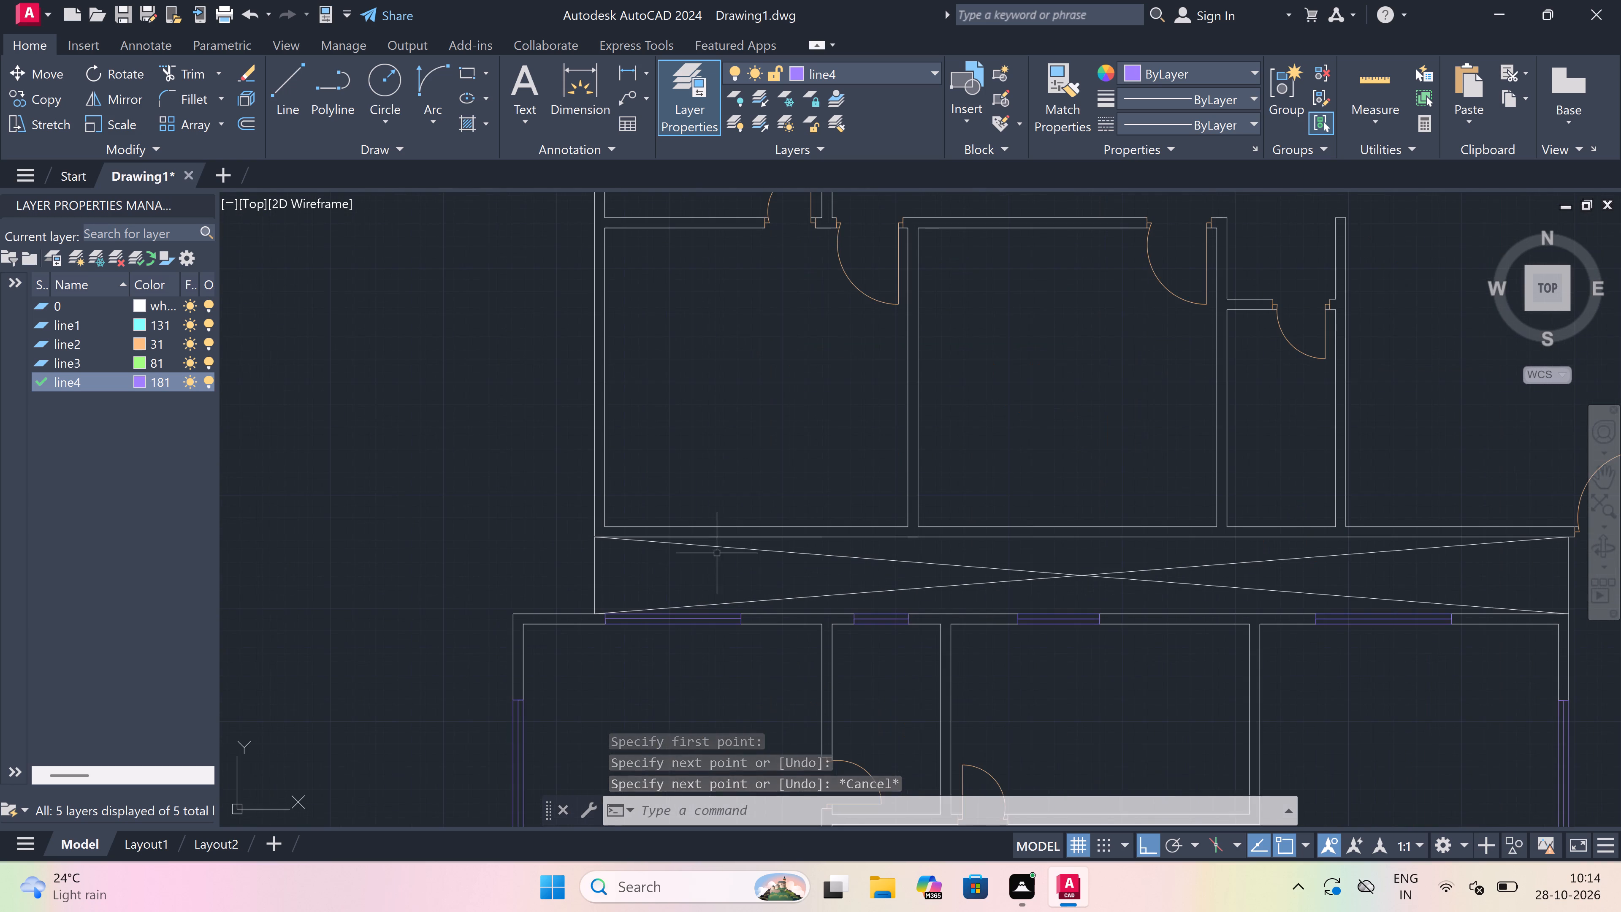
pyautogui.scroll(2, 685, 514)
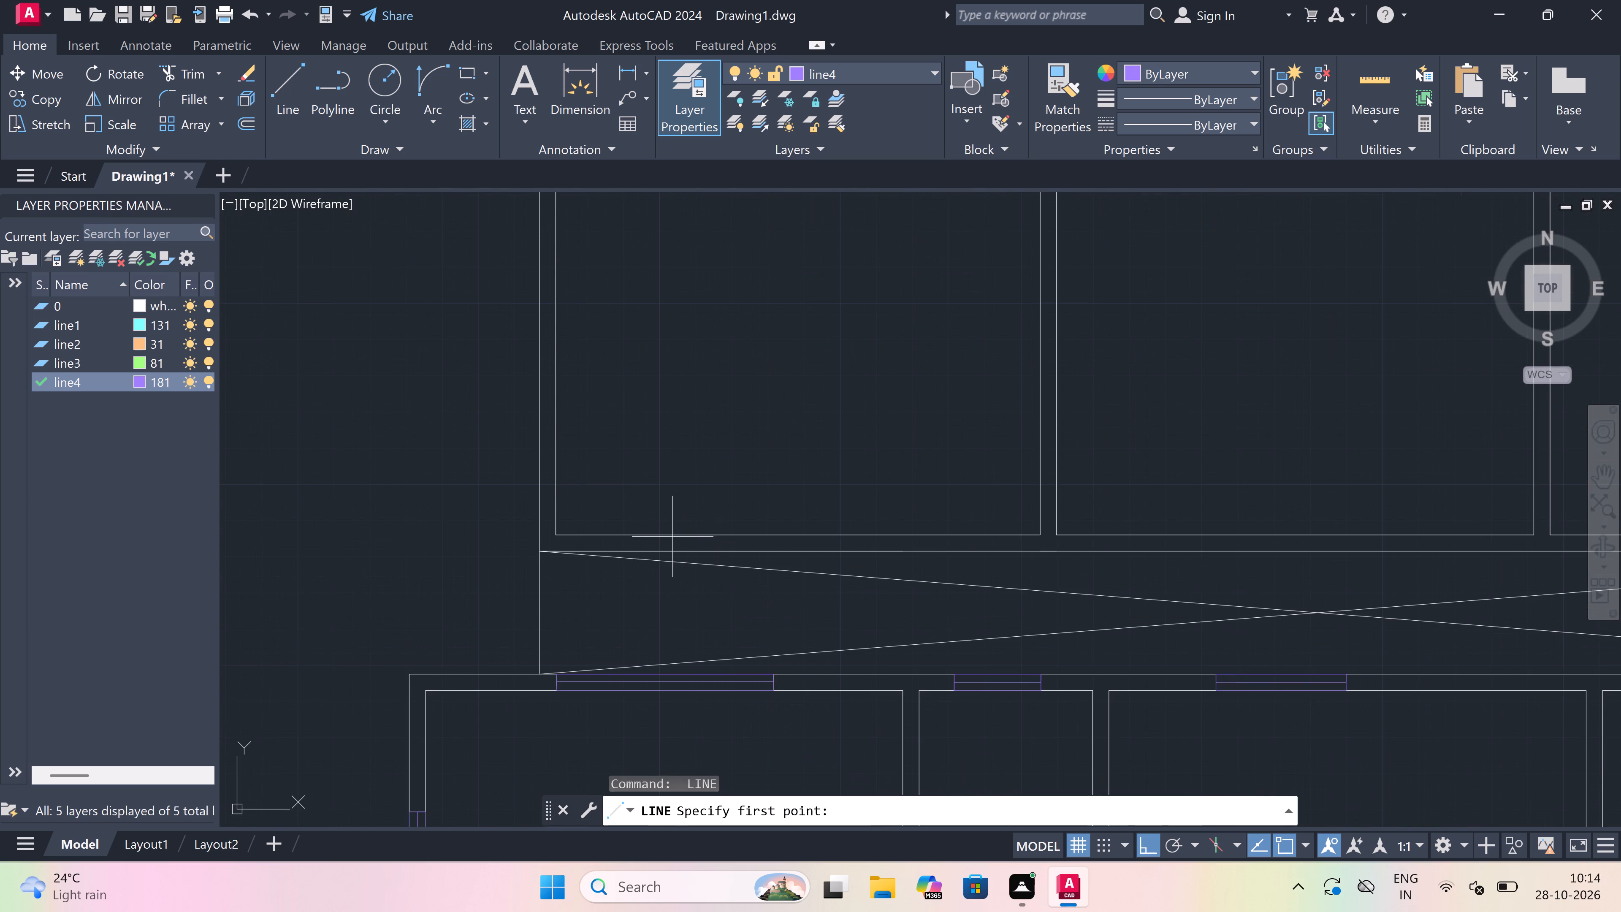
pyautogui.click(640, 536)
pyautogui.click(640, 563)
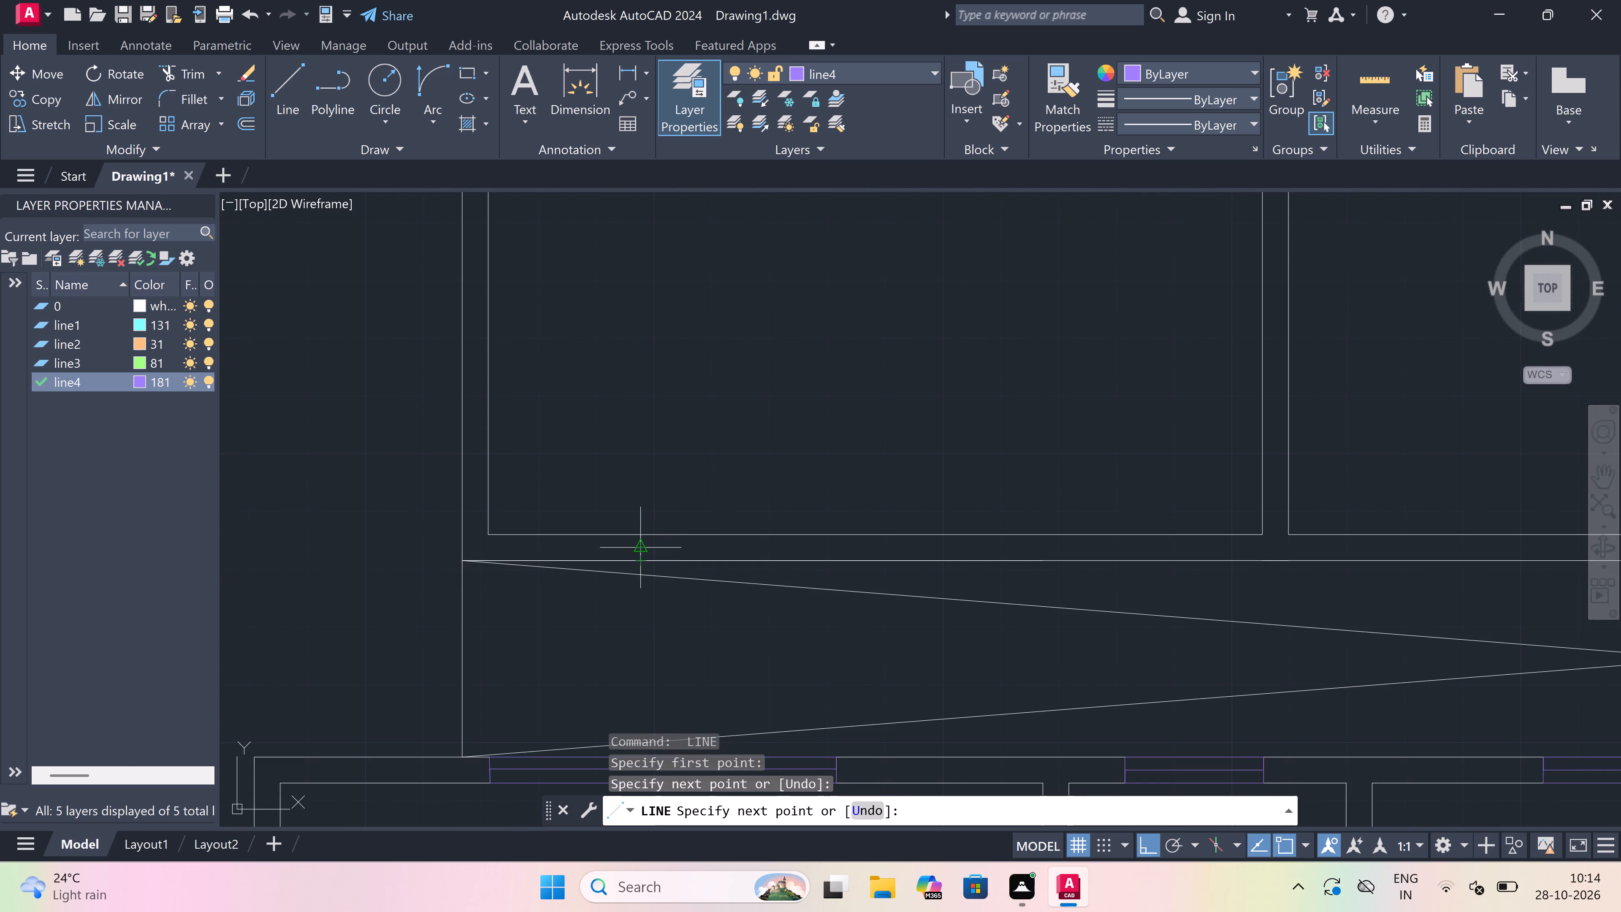
pyautogui.click(641, 549)
pyautogui.scroll(1, 922, 548)
pyautogui.press('5')
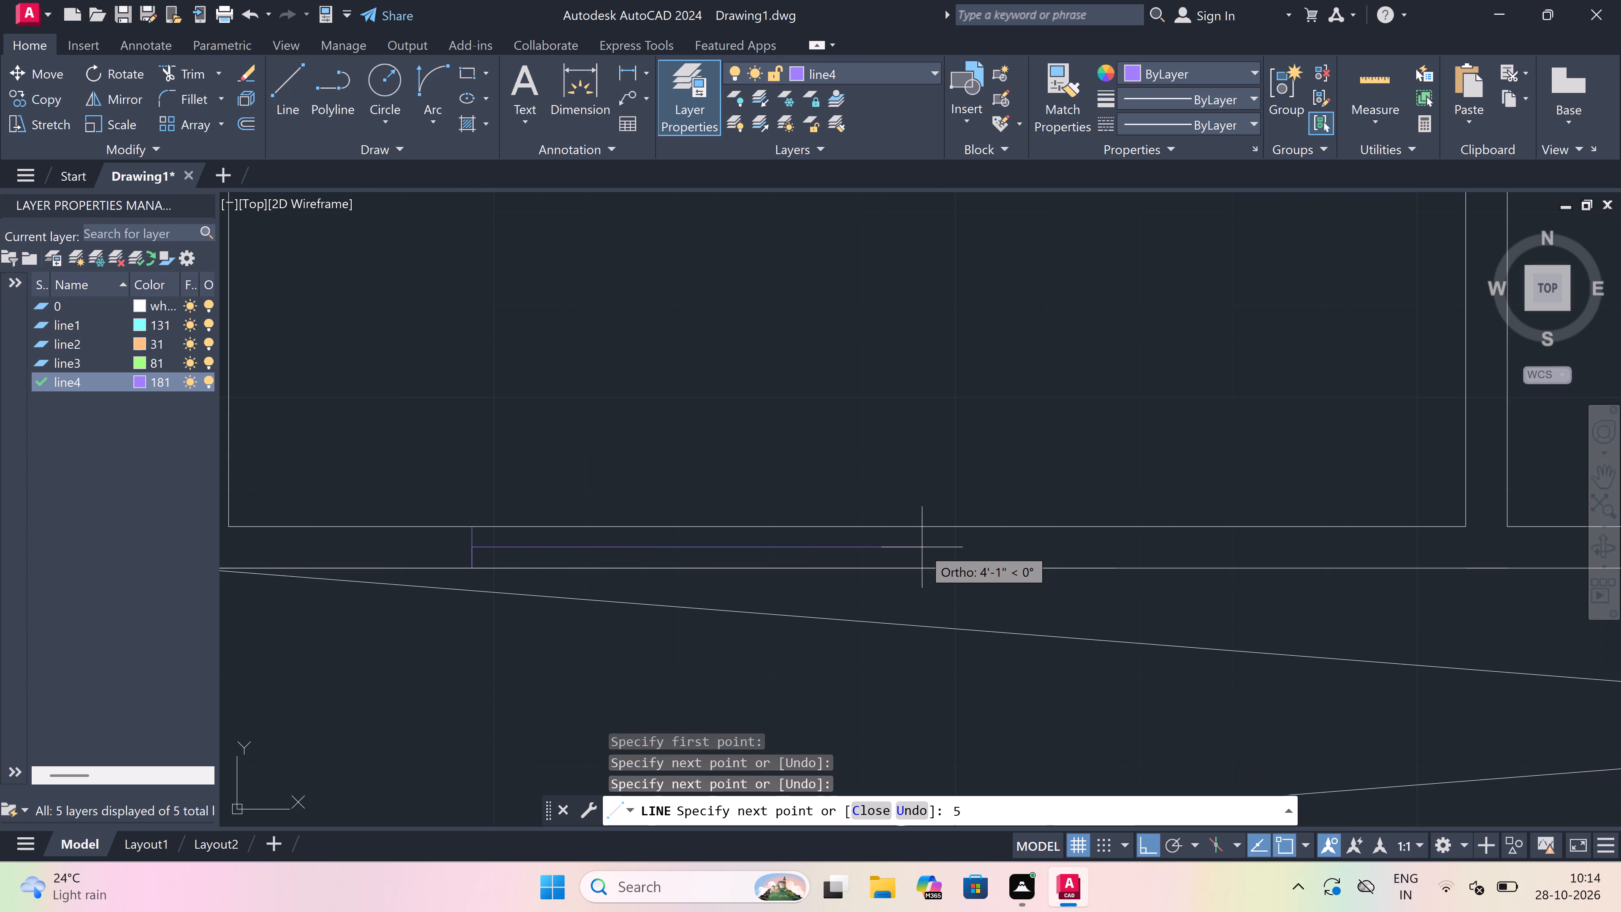
pyautogui.press("'")
pyautogui.press('space')
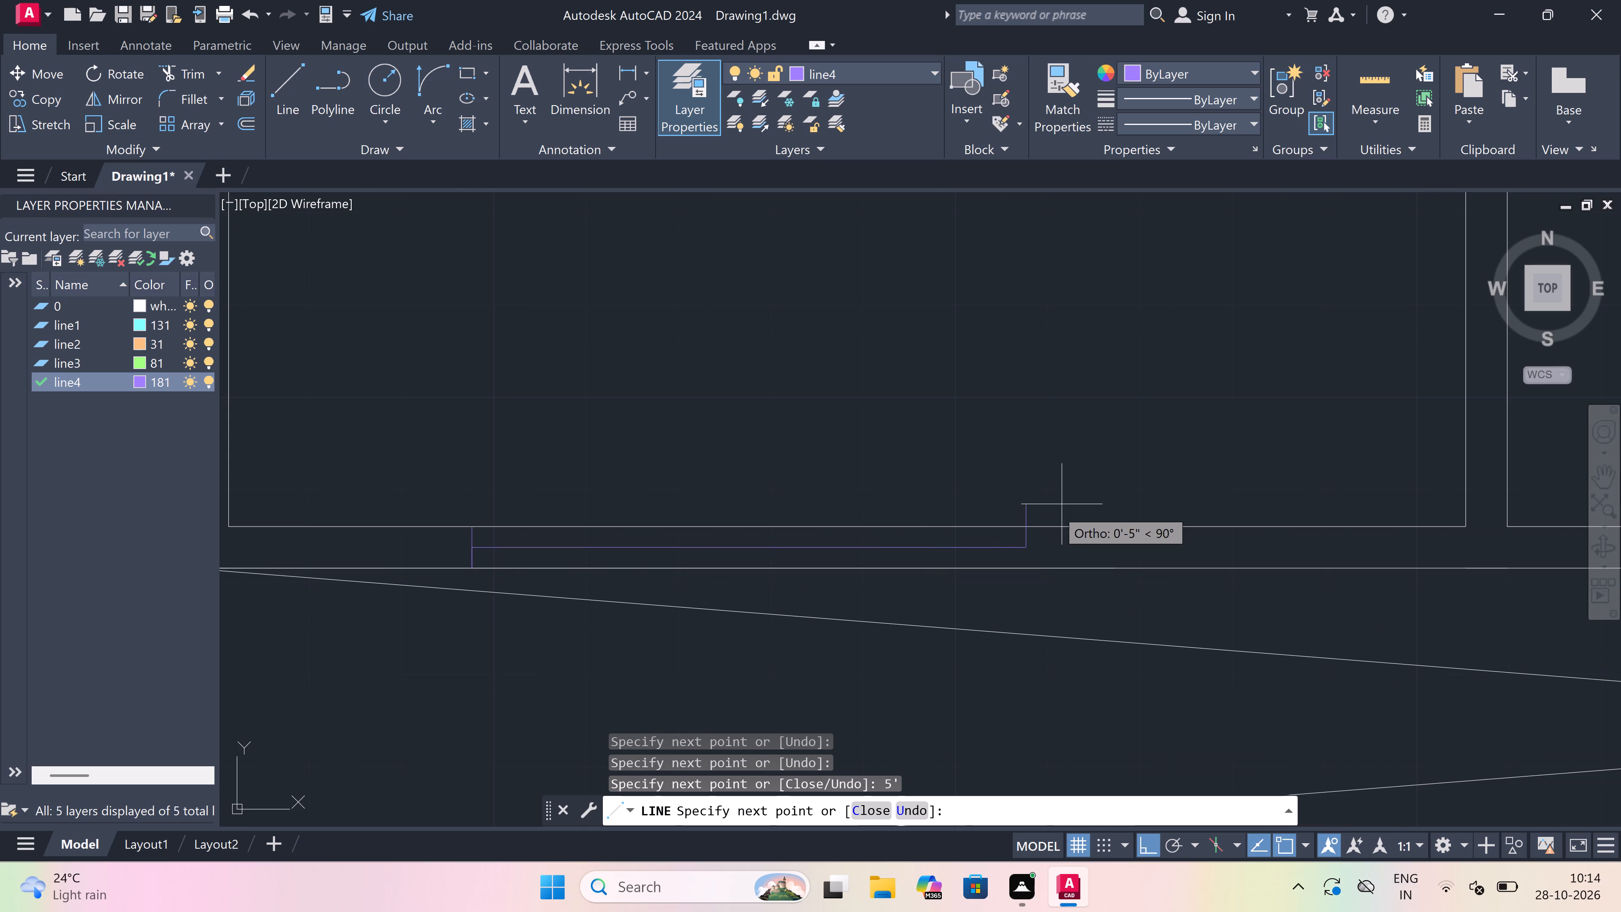
pyautogui.click(1020, 526)
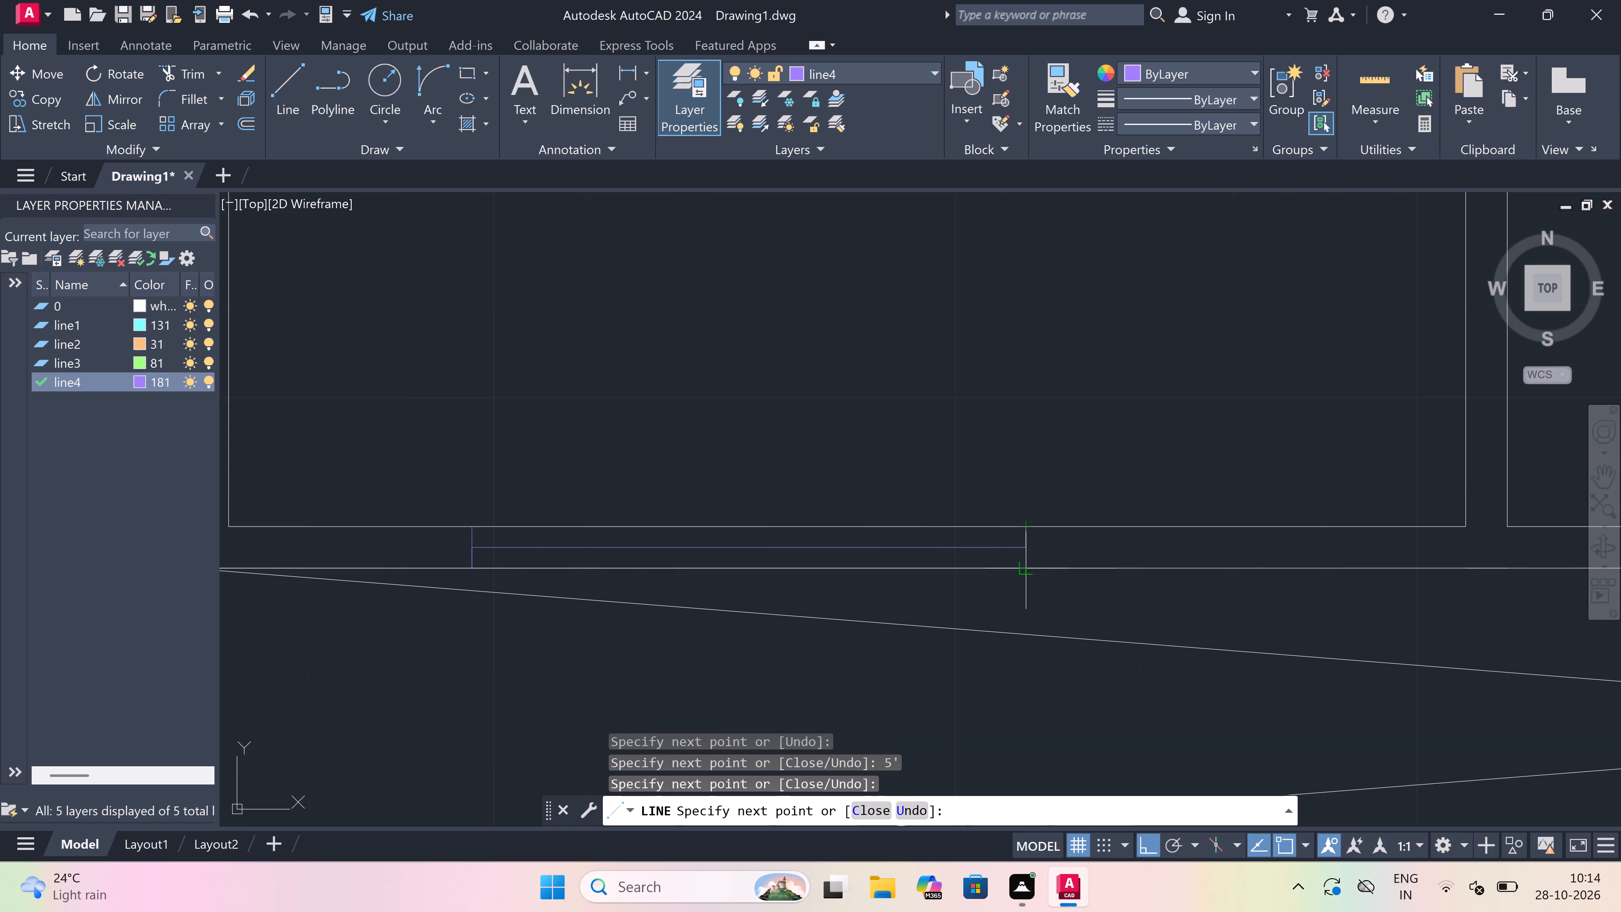
pyautogui.click(1022, 565)
pyautogui.press('Escape')
# Trim the inner and outer wall lines between the jambs of the westernmost room's 5' shaft-side window.
pyautogui.write('tr')
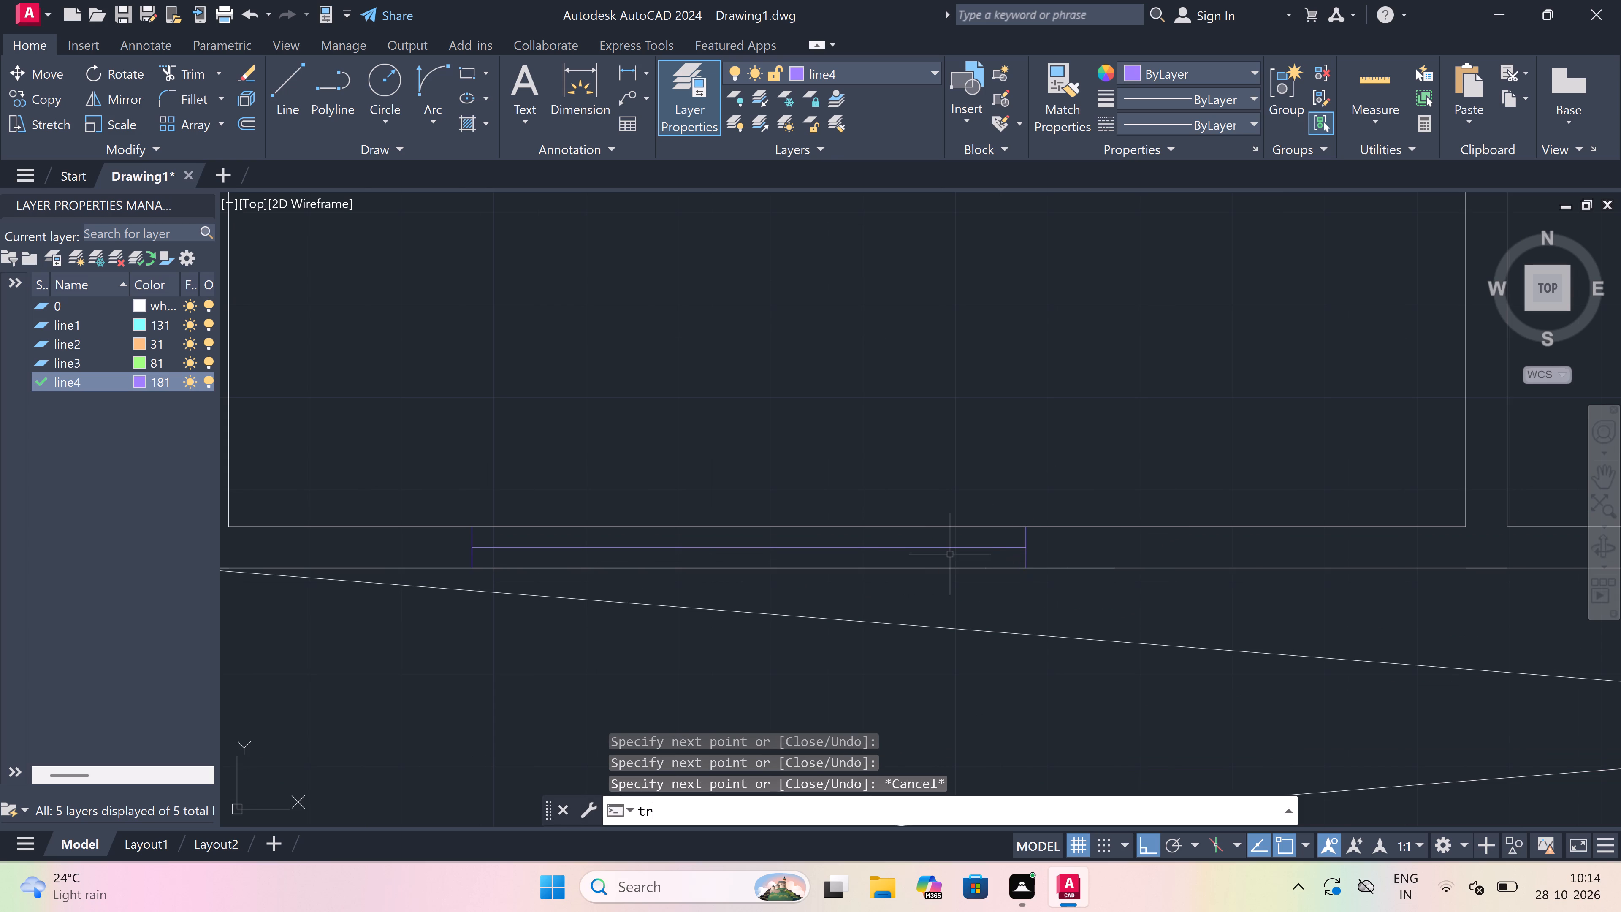
pyautogui.press('space')
pyautogui.scroll(-1, 654, 554)
pyautogui.scroll(2, 654, 558)
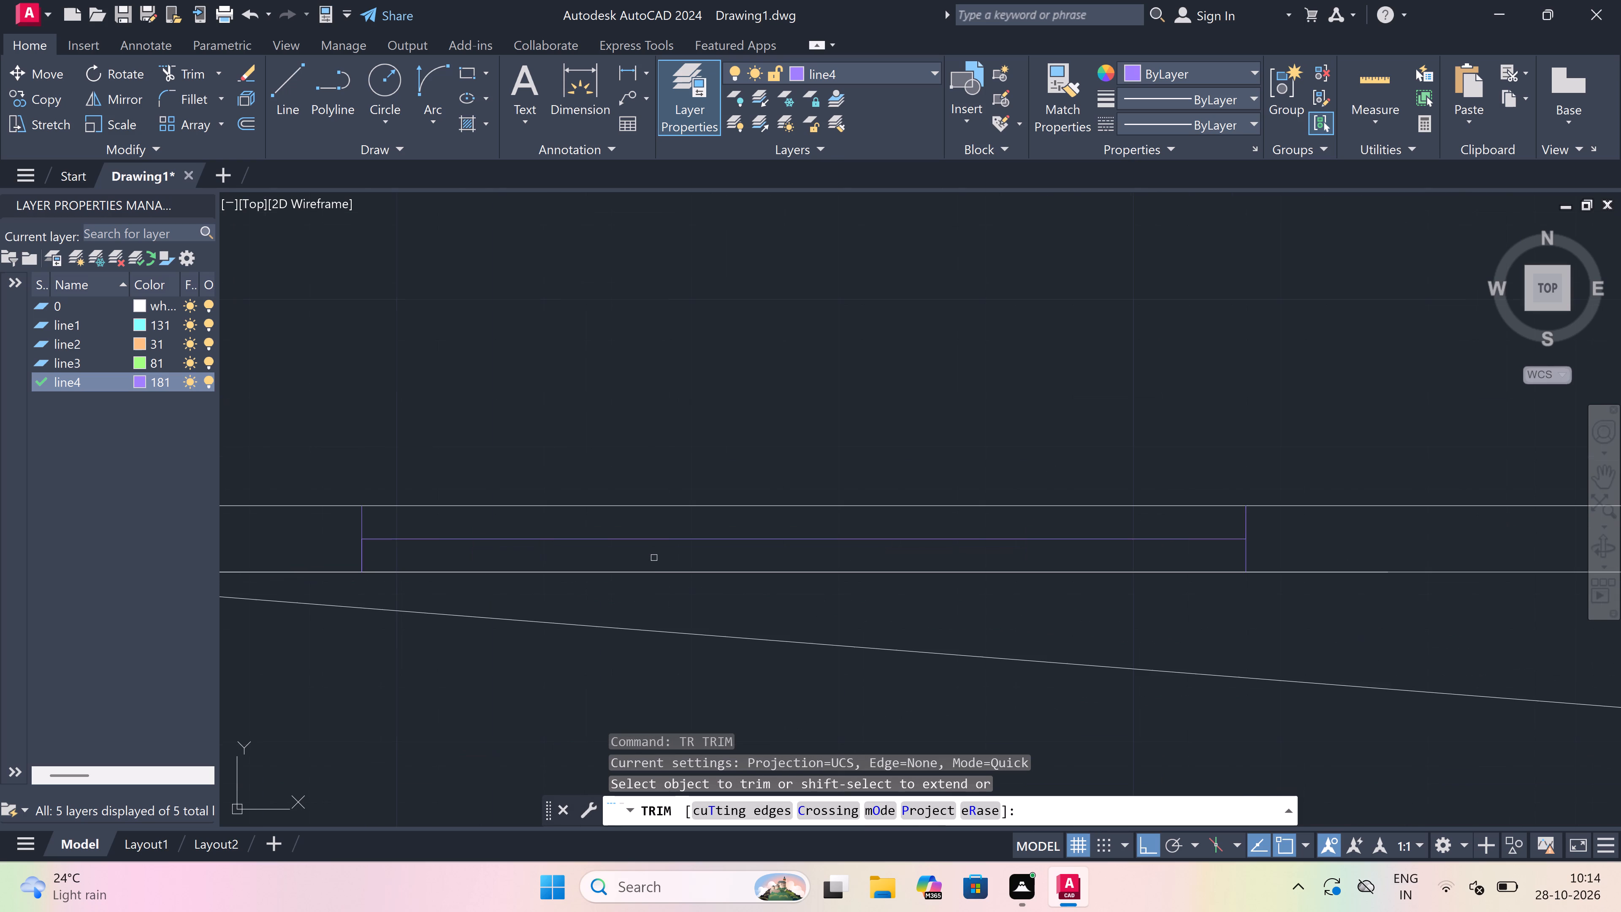
pyautogui.click(656, 574)
pyautogui.click(656, 574)
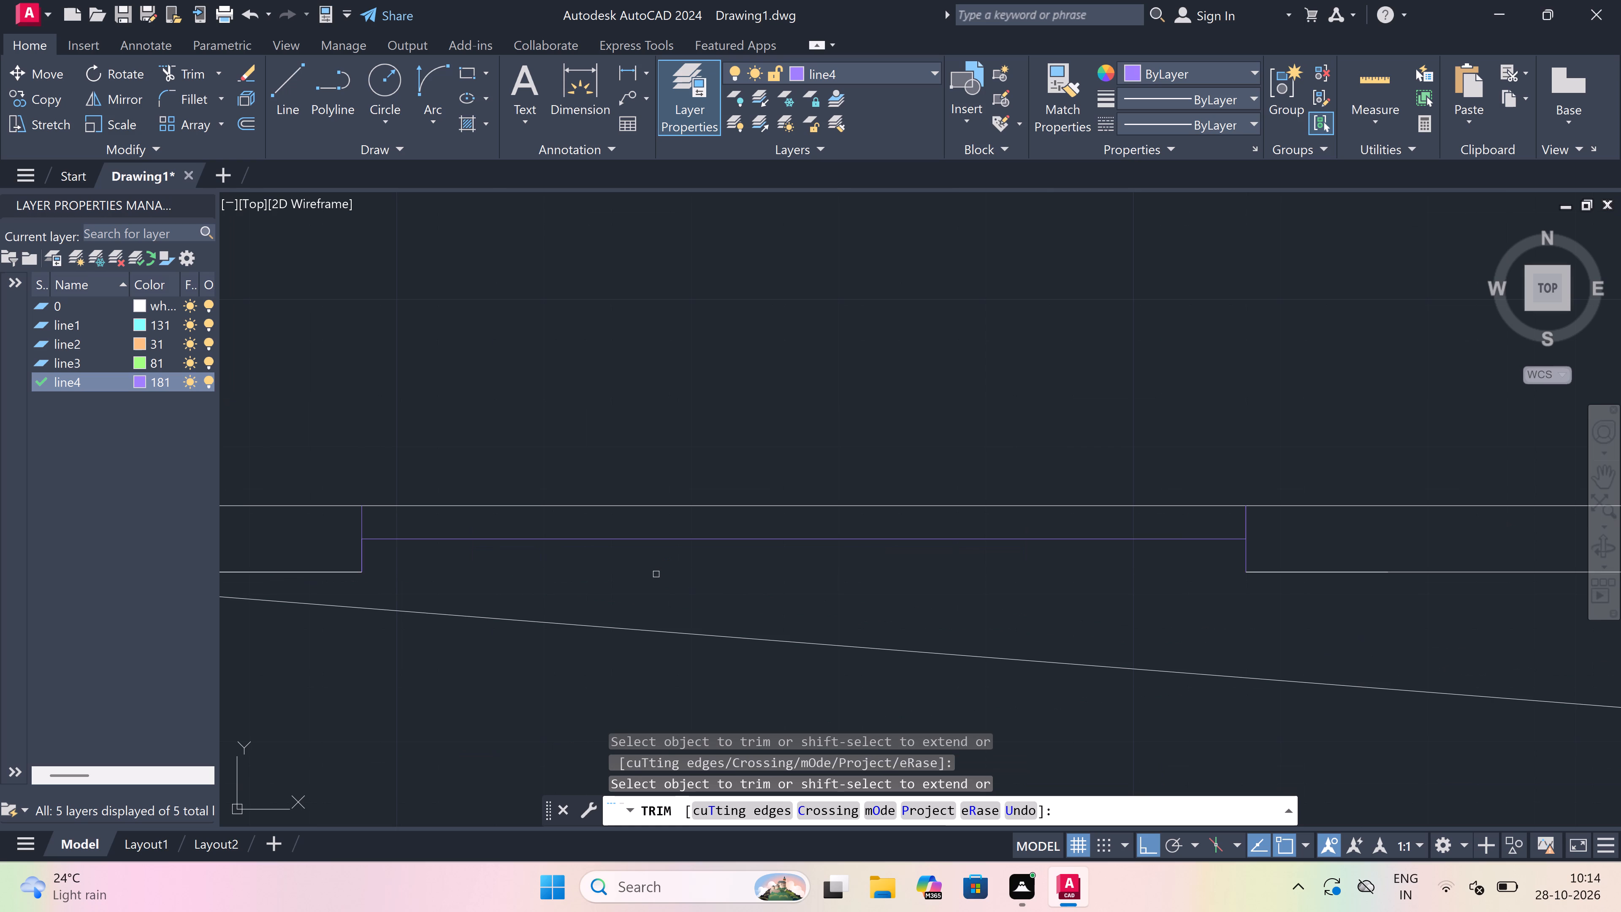
pyautogui.click(657, 504)
pyautogui.press('Escape')
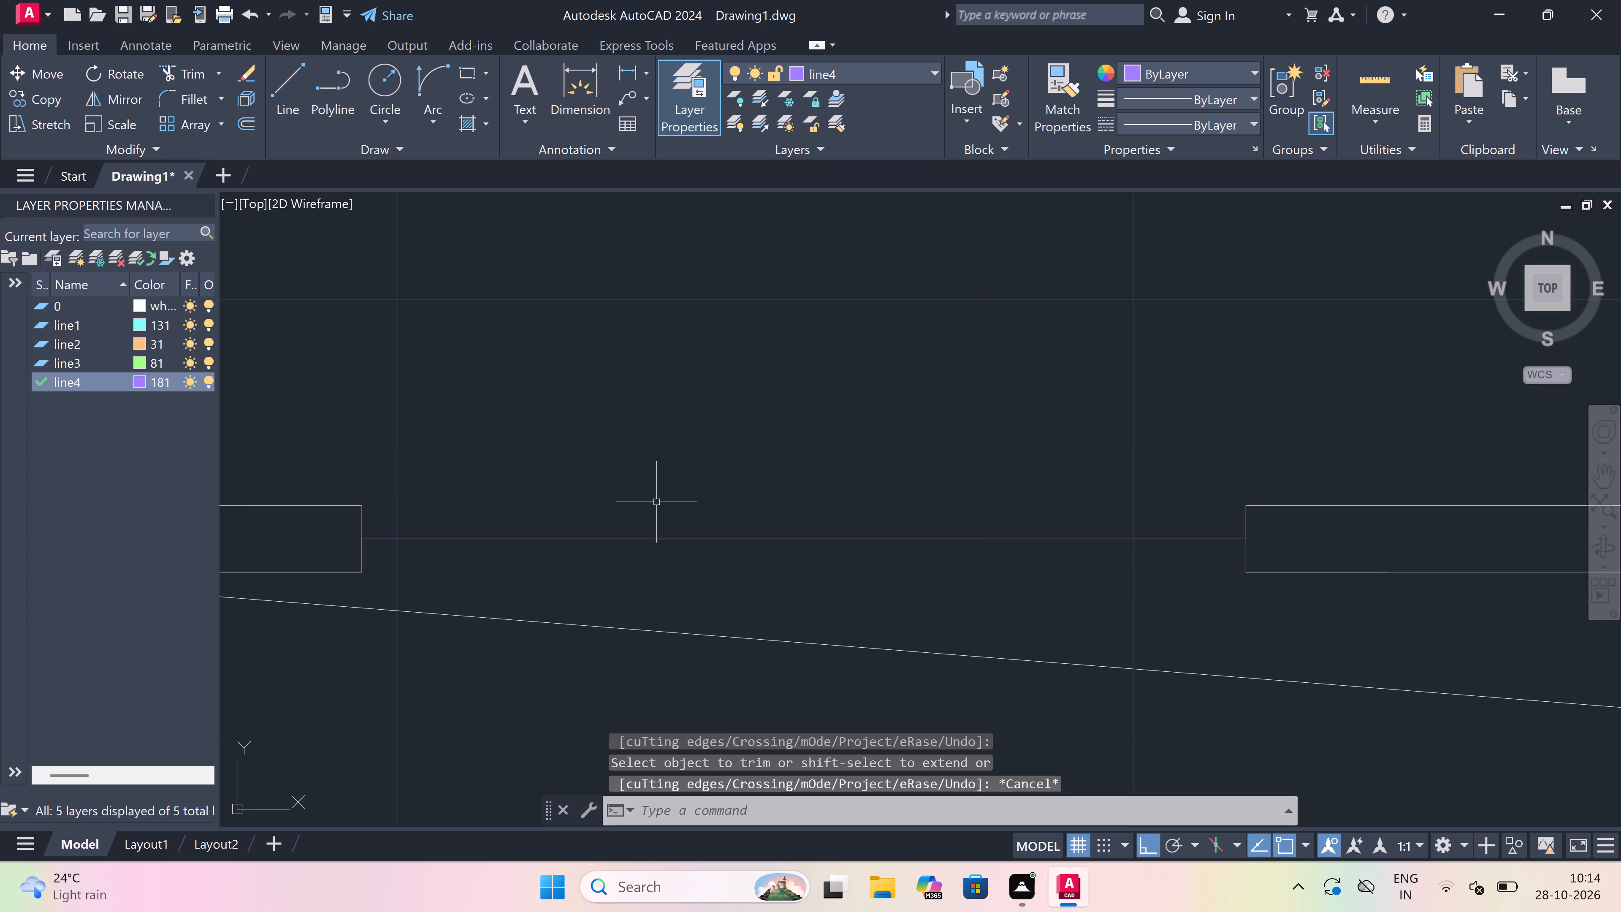
# Draw the inner and outer face lines of the westernmost room's 5' shaft-side window between its jambs.
pyautogui.press('l')
pyautogui.press('space')
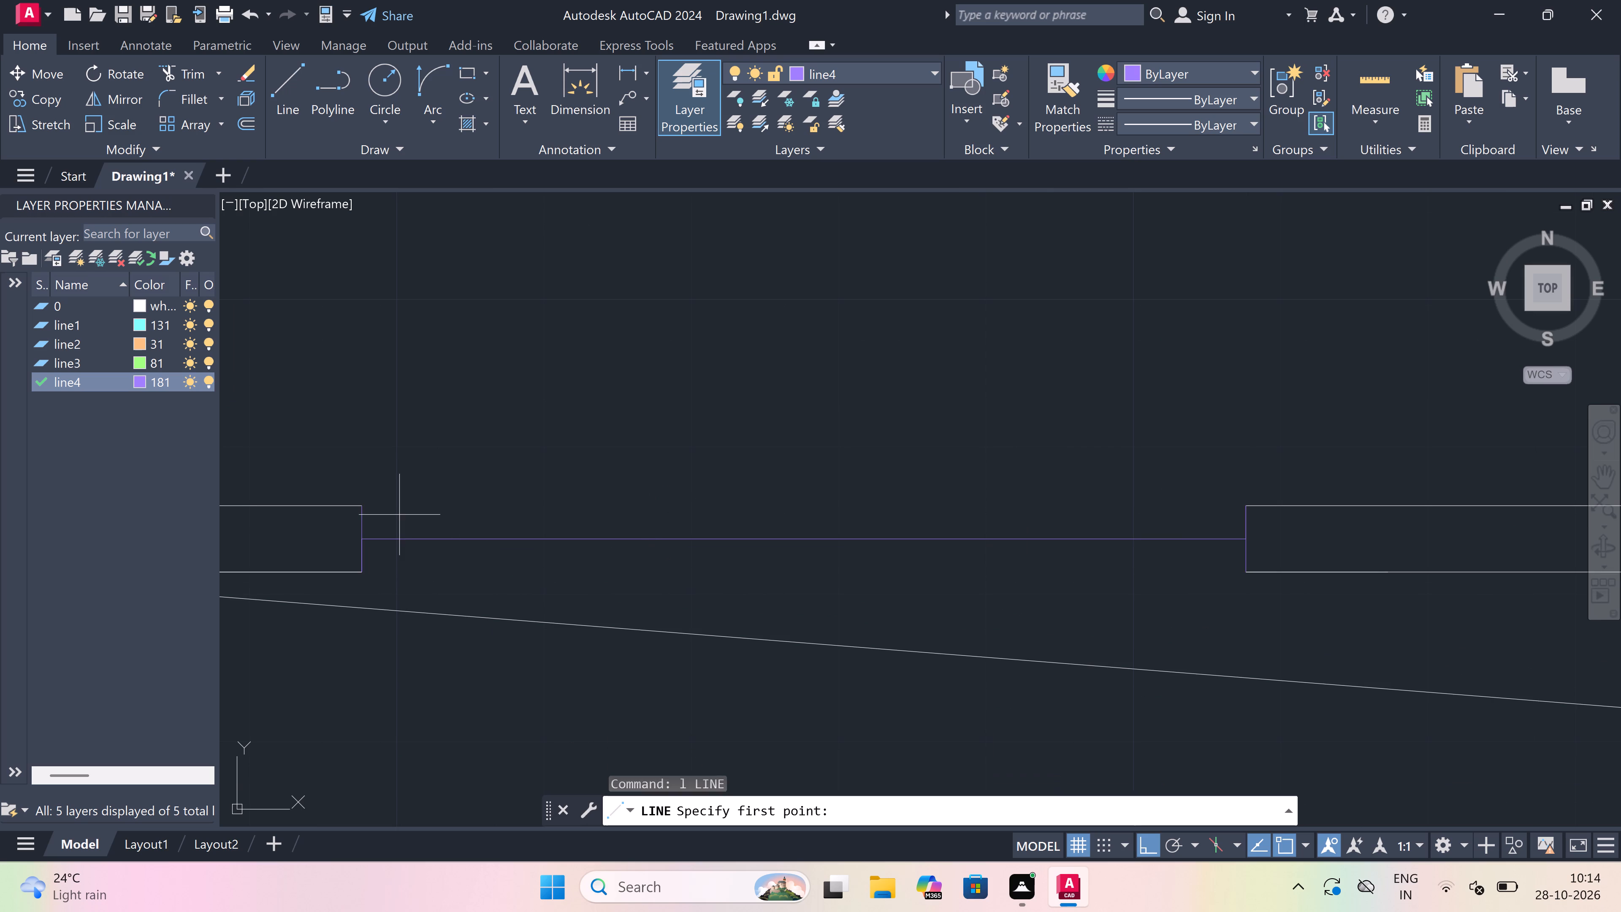
pyautogui.moveTo(367, 501); pyautogui.dragTo(396, 500)
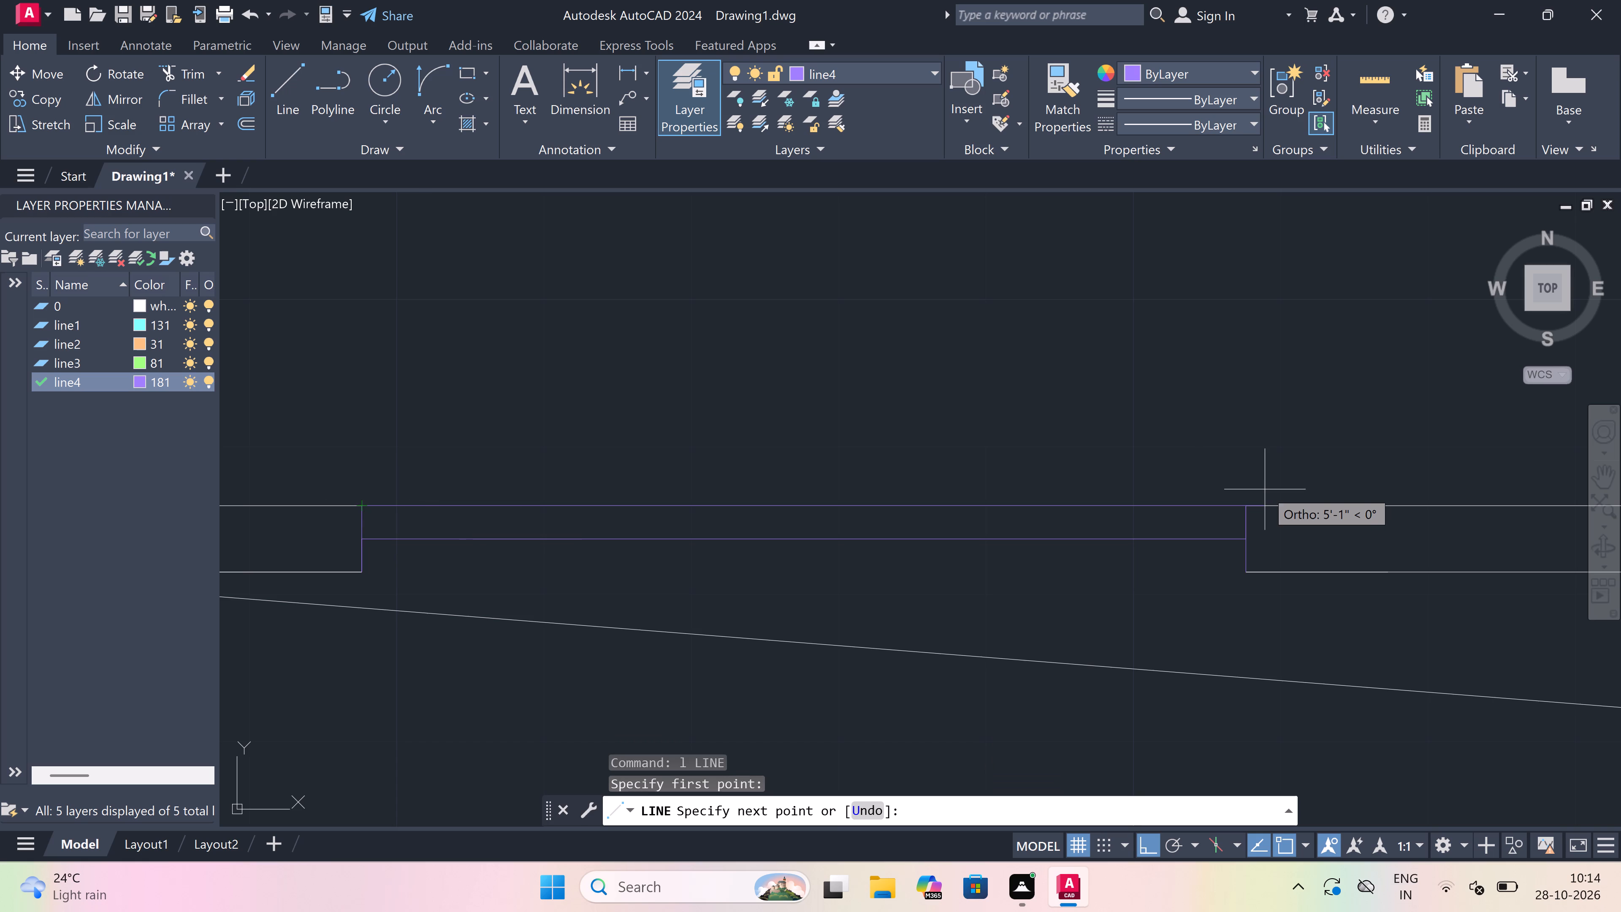
pyautogui.click(1255, 502)
pyautogui.press('Escape')
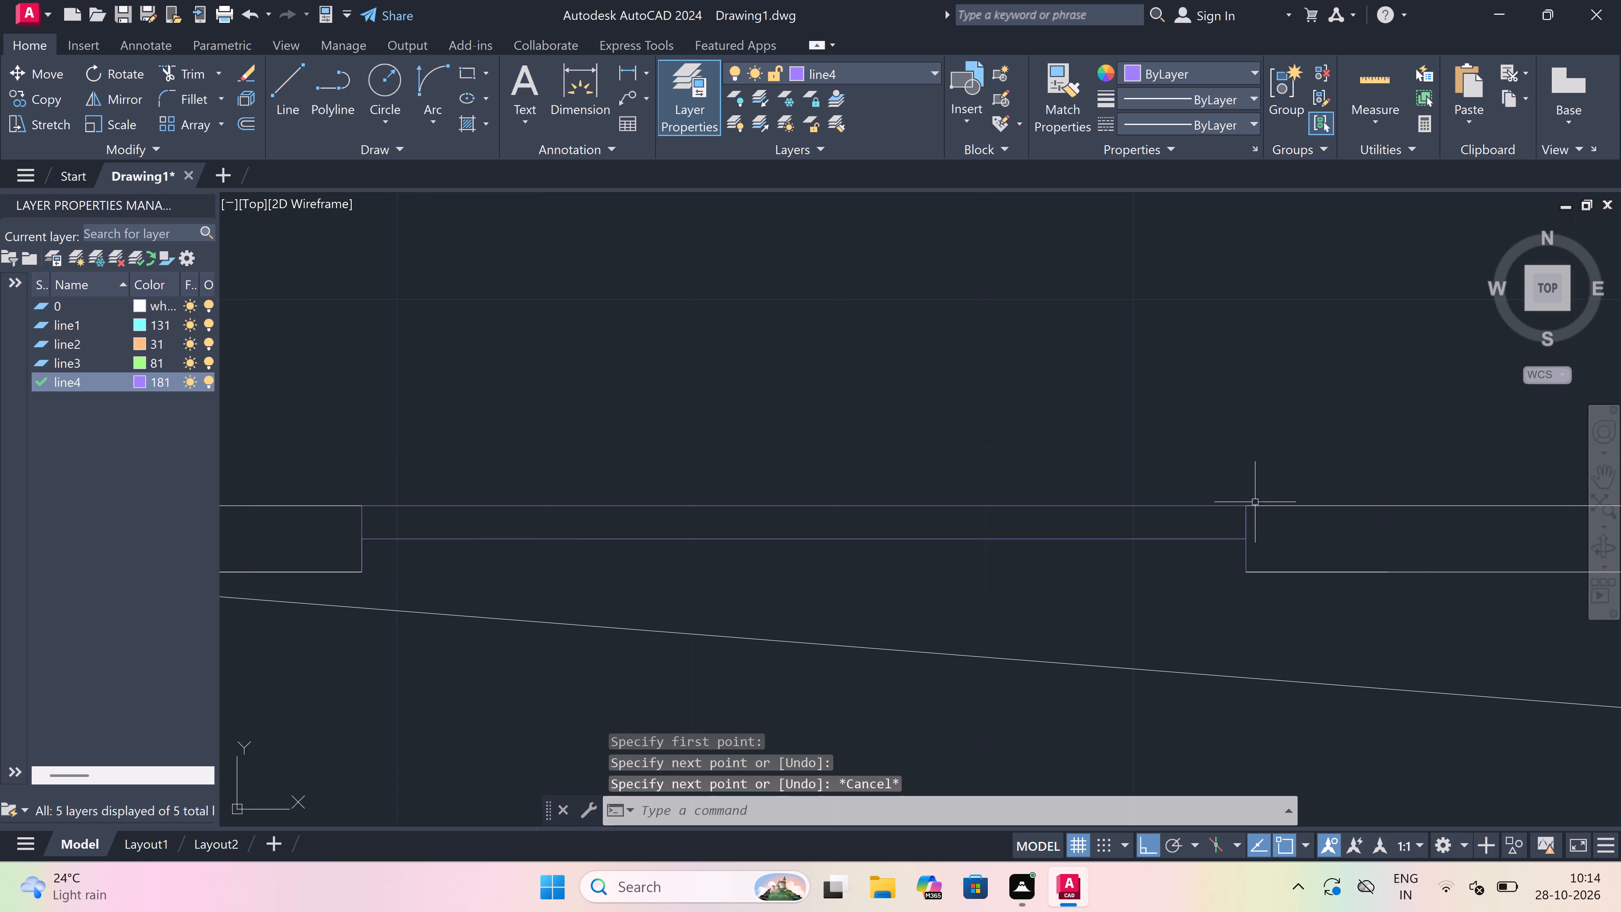
pyautogui.press('space')
pyautogui.moveTo(1244, 577); pyautogui.dragTo(1223, 575)
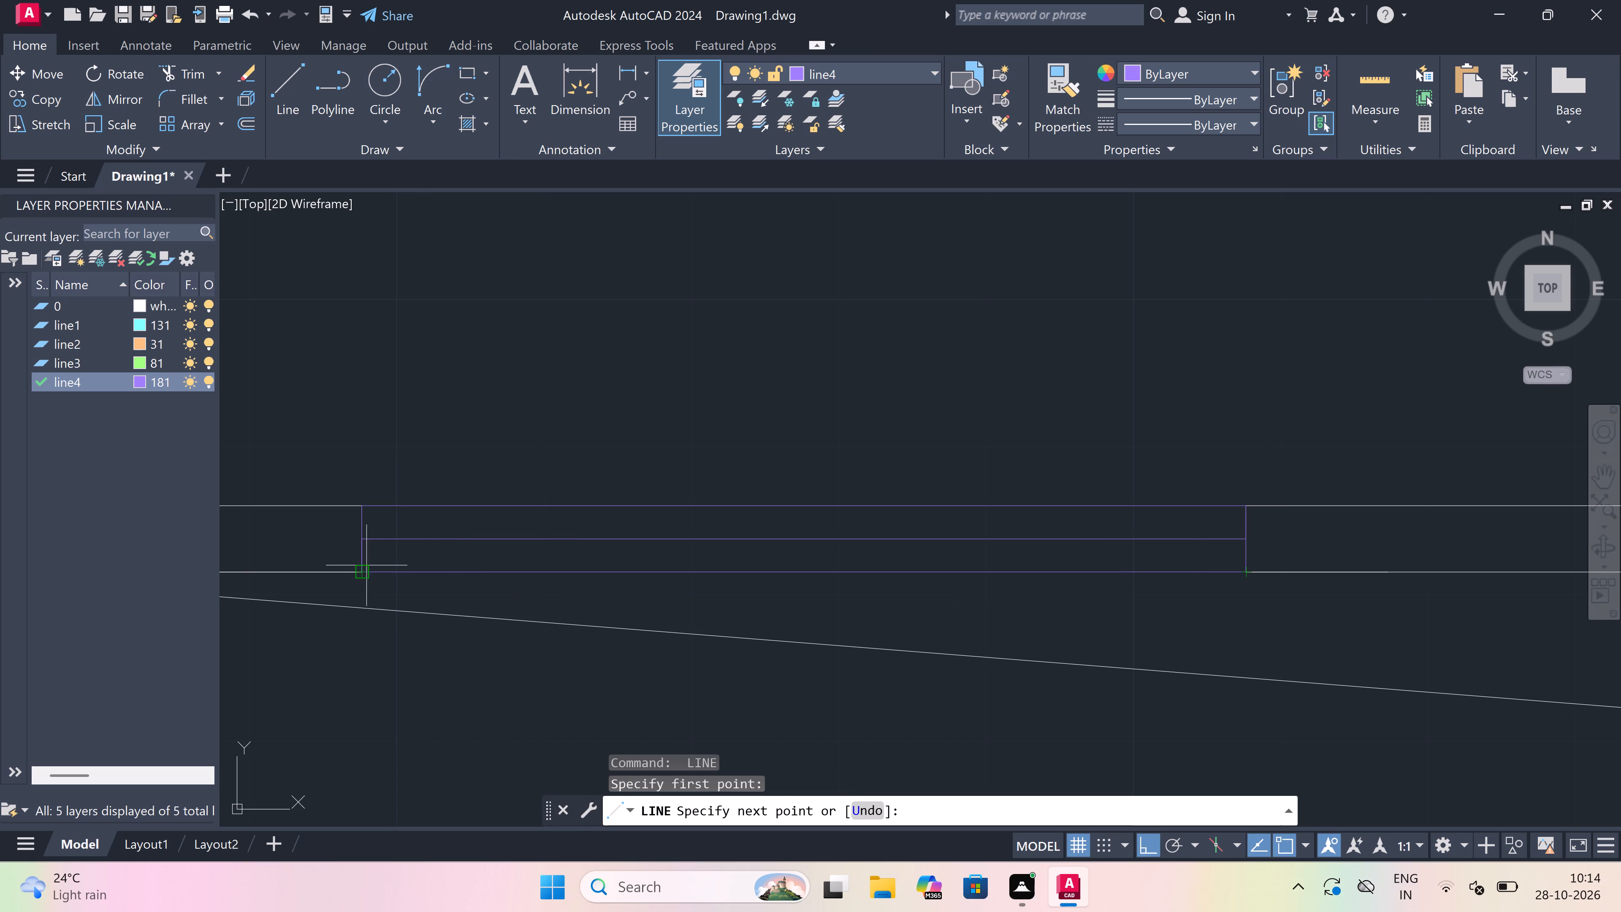
pyautogui.click(355, 567)
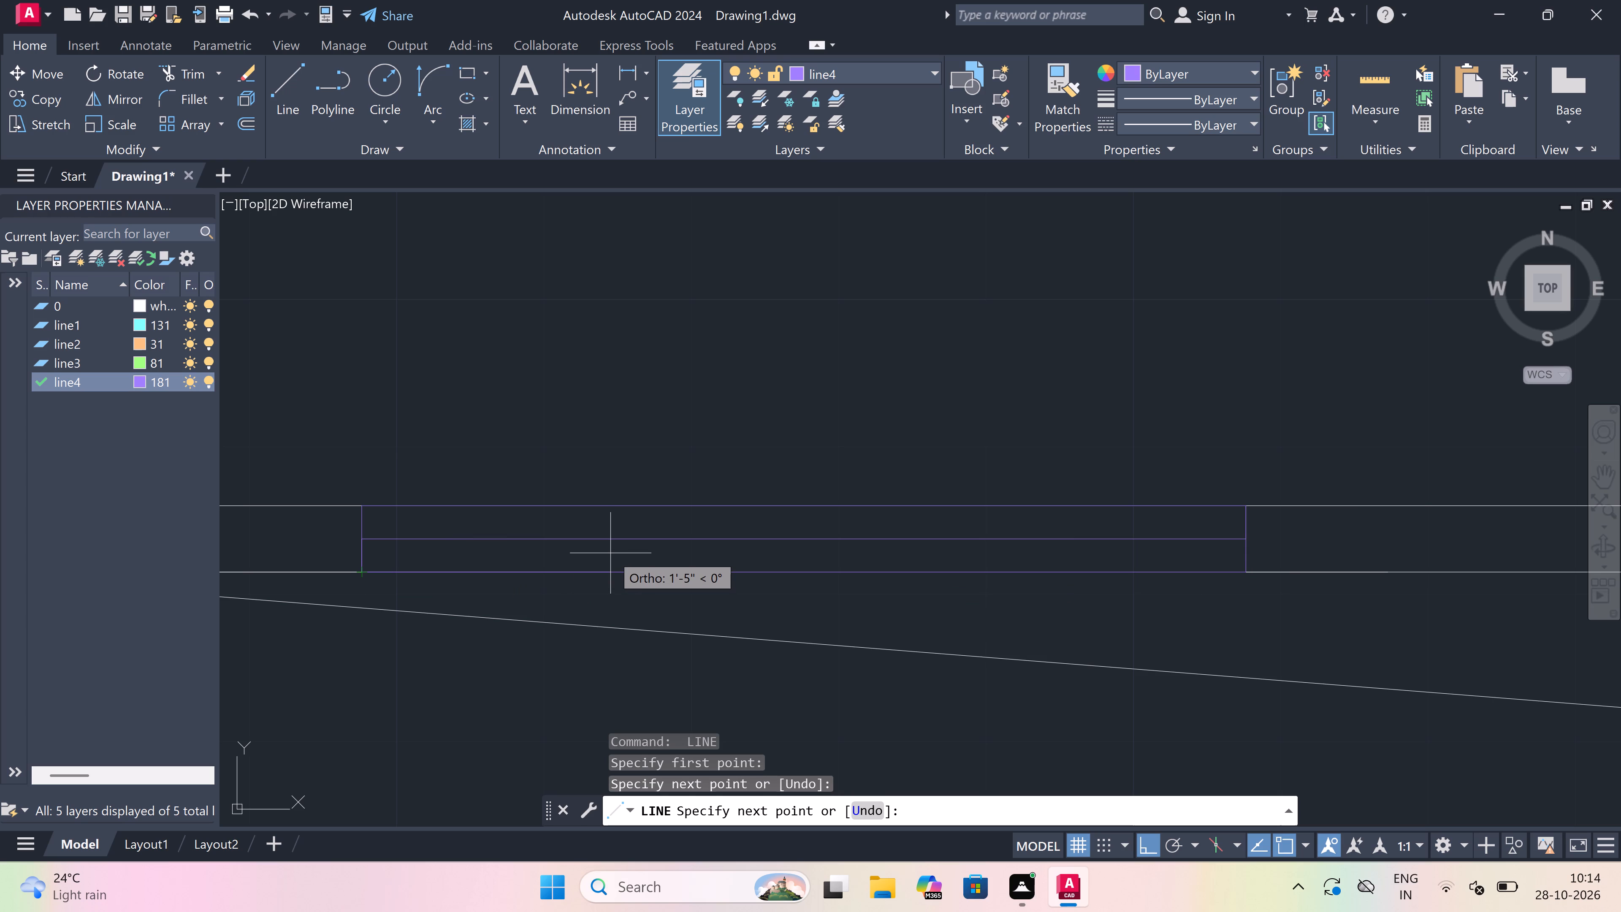
pyautogui.press('Escape')
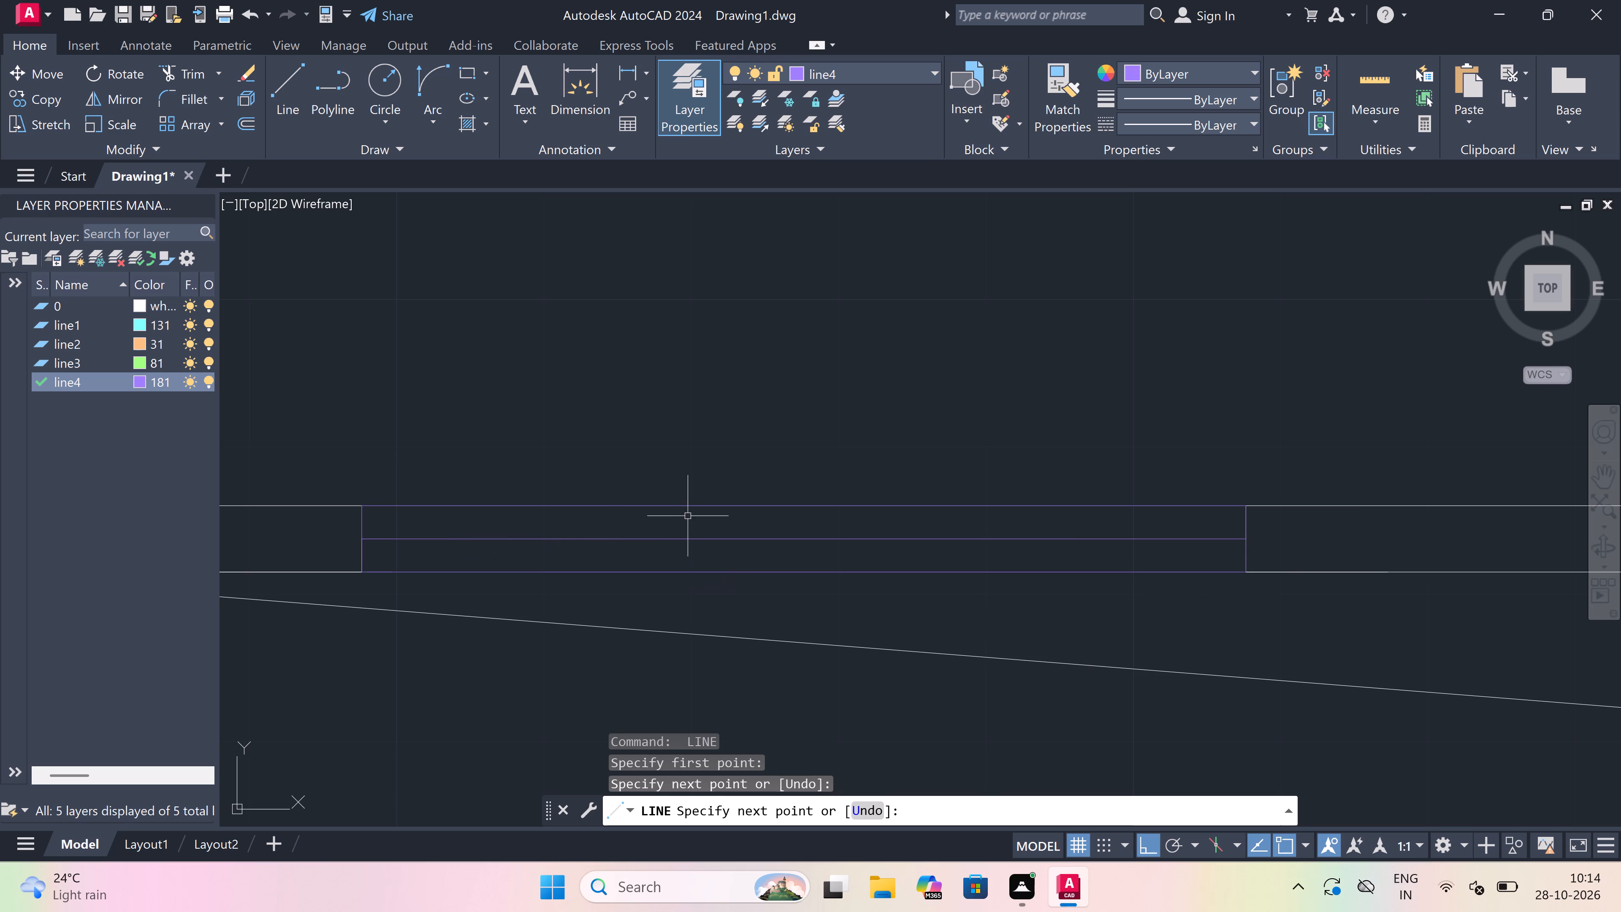
# Draw both jambs and the 5' centre line of a window in the adjacent room to the east, on the same shaft-side wall.
pyautogui.scroll(-7, 687, 516)
pyautogui.scroll(1, 756, 516)
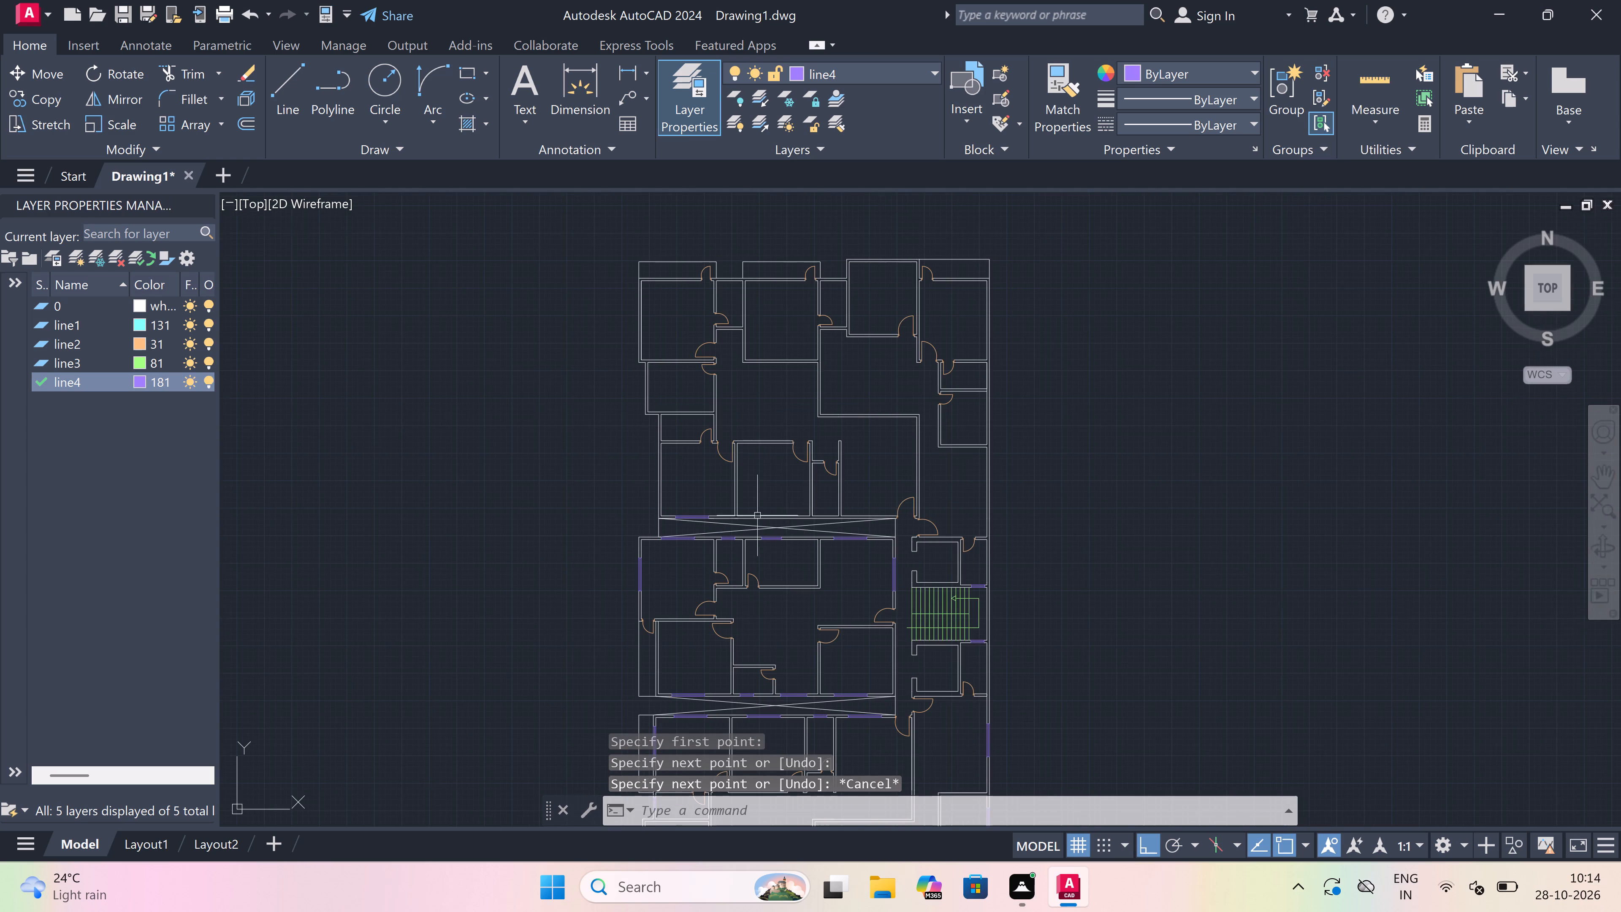
pyautogui.scroll(3, 756, 516)
pyautogui.press('space')
pyautogui.click(702, 520)
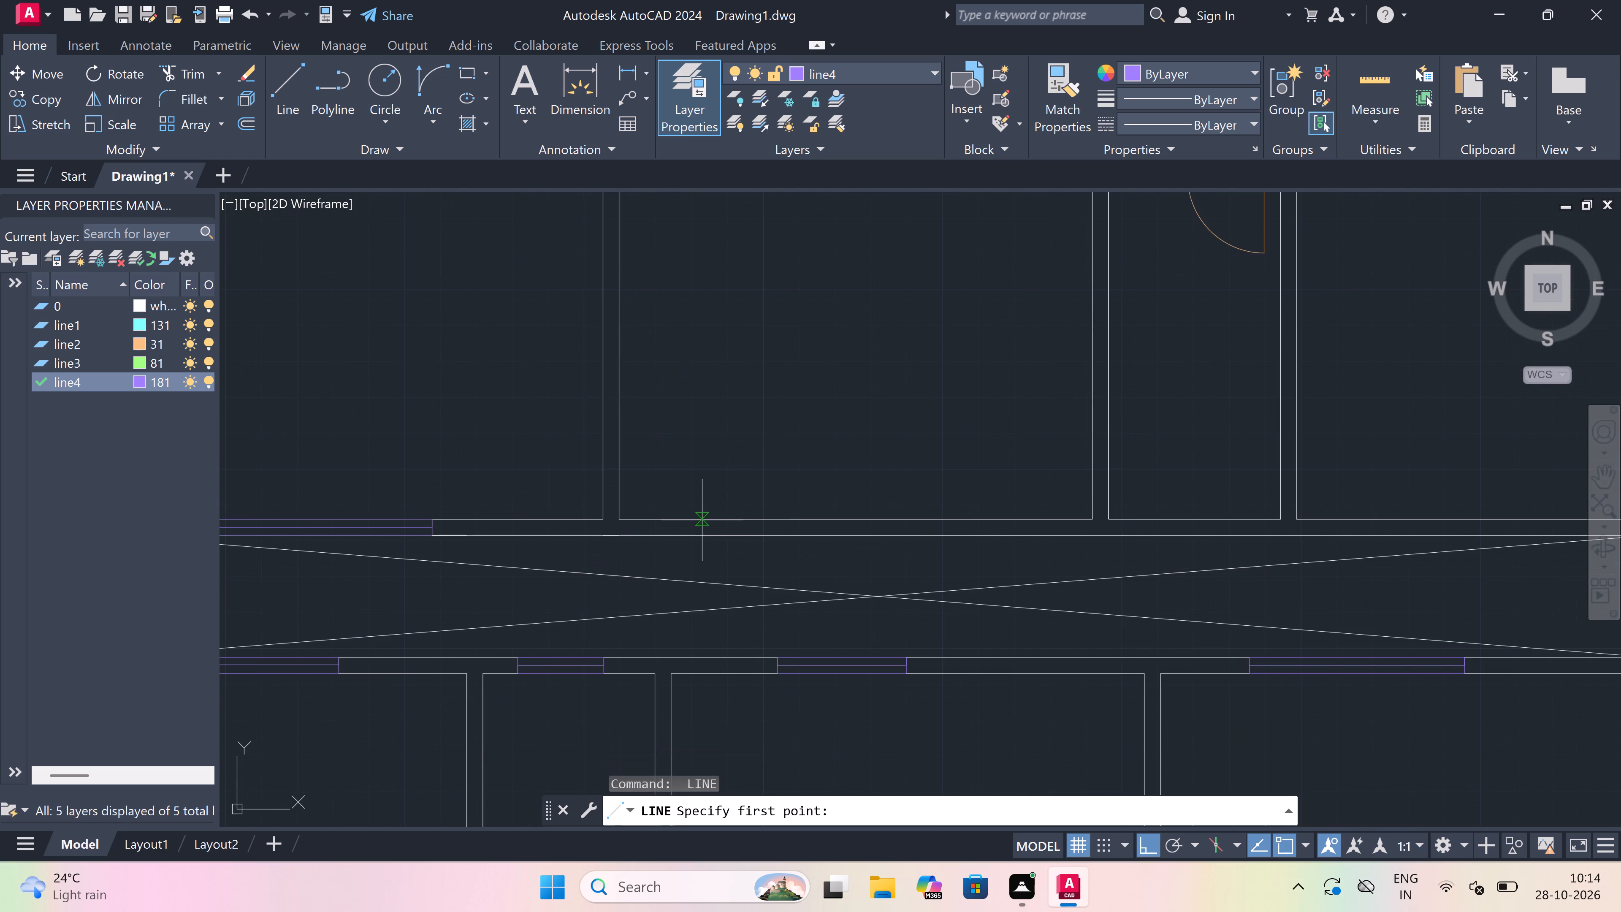
pyautogui.click(703, 537)
pyautogui.scroll(4, 703, 532)
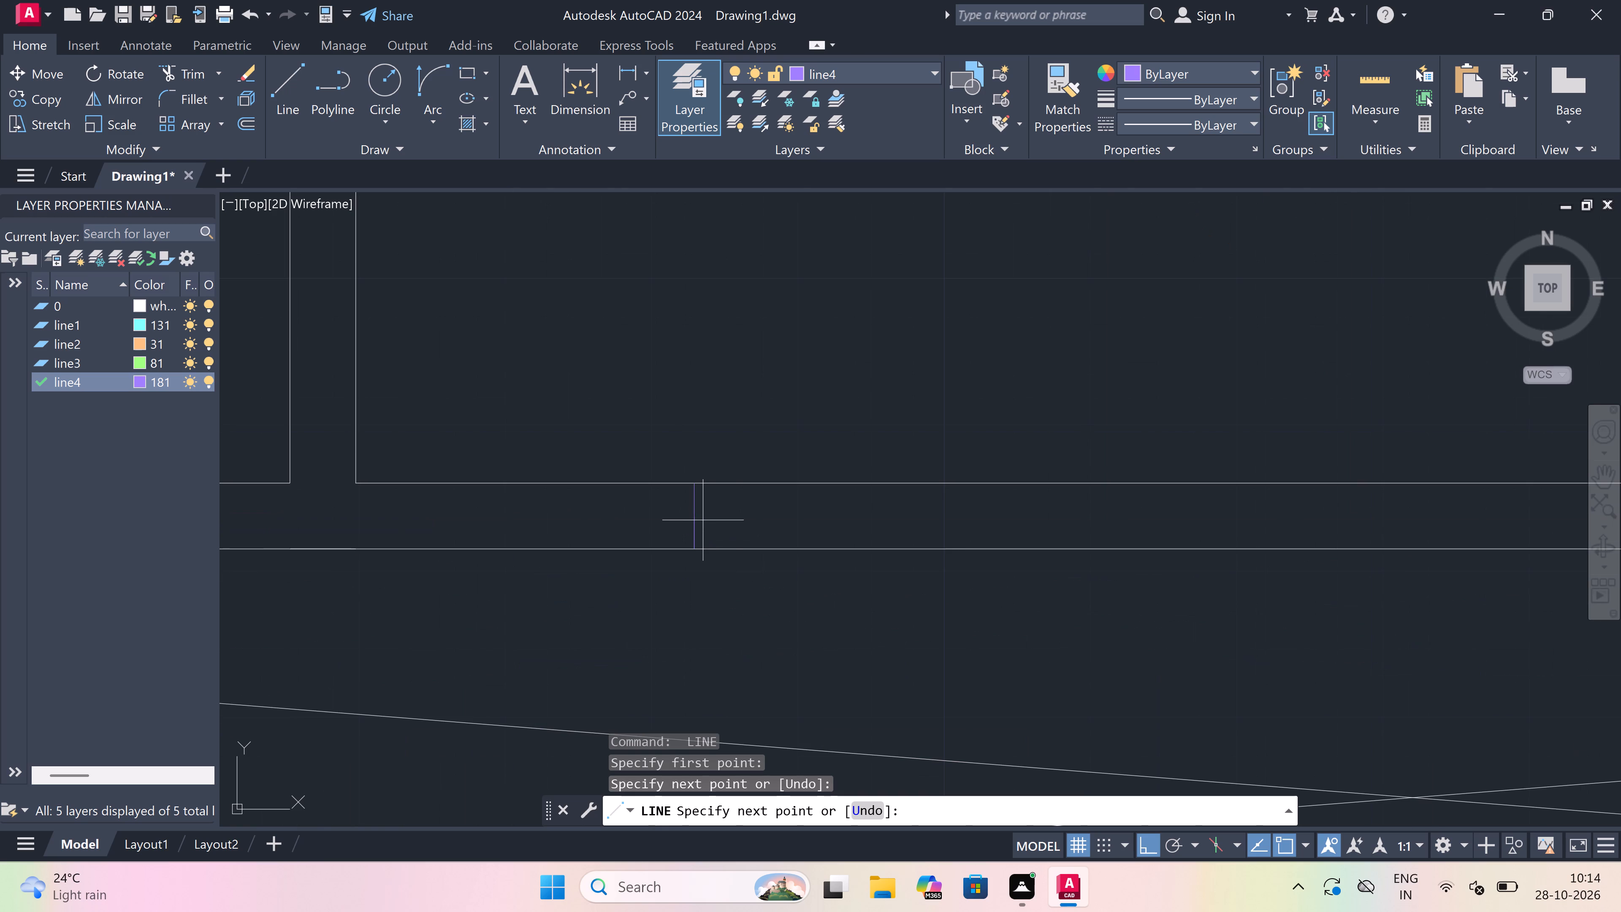
pyautogui.moveTo(702, 515); pyautogui.dragTo(708, 514)
pyautogui.press('5')
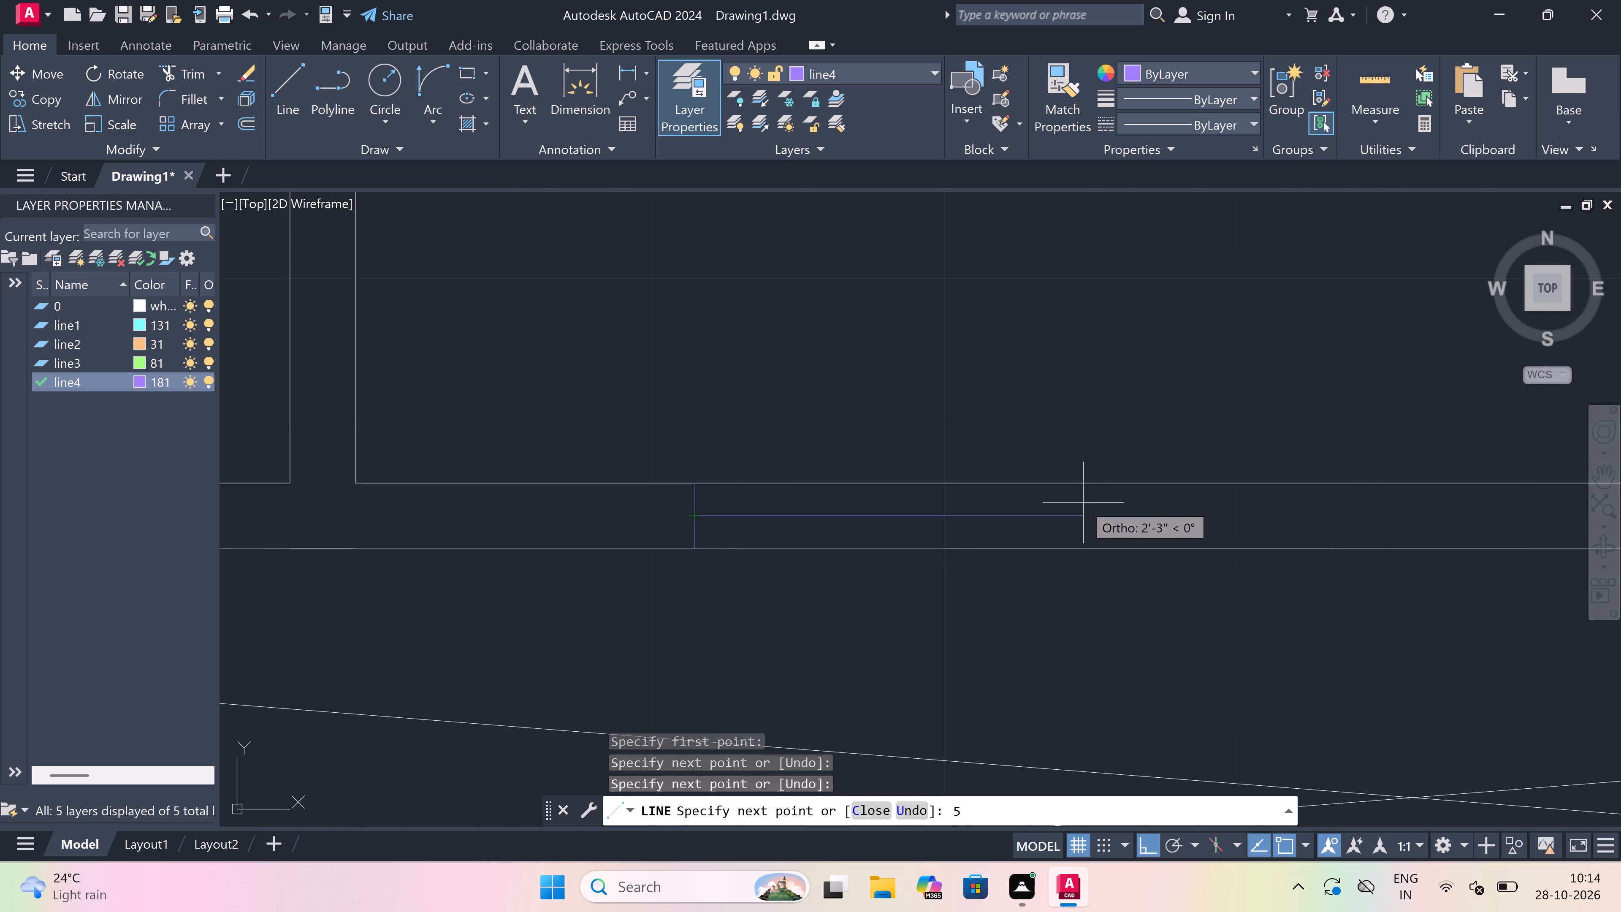
pyautogui.press("'")
pyautogui.press('space')
pyautogui.scroll(-4, 1083, 503)
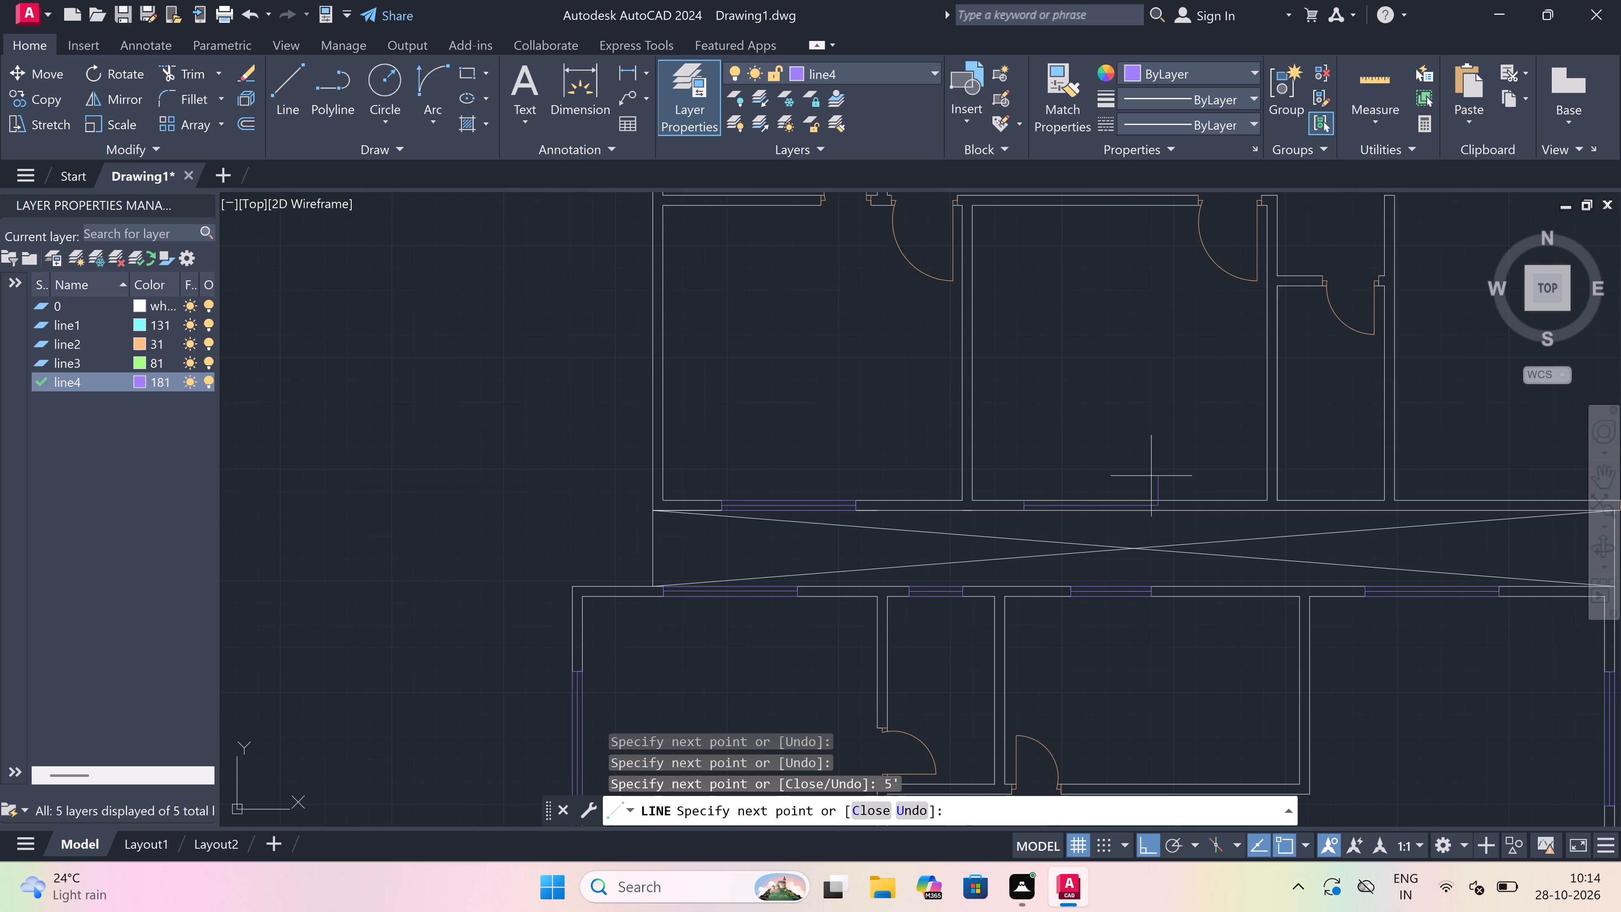
pyautogui.scroll(3, 1157, 474)
pyautogui.scroll(2, 1164, 580)
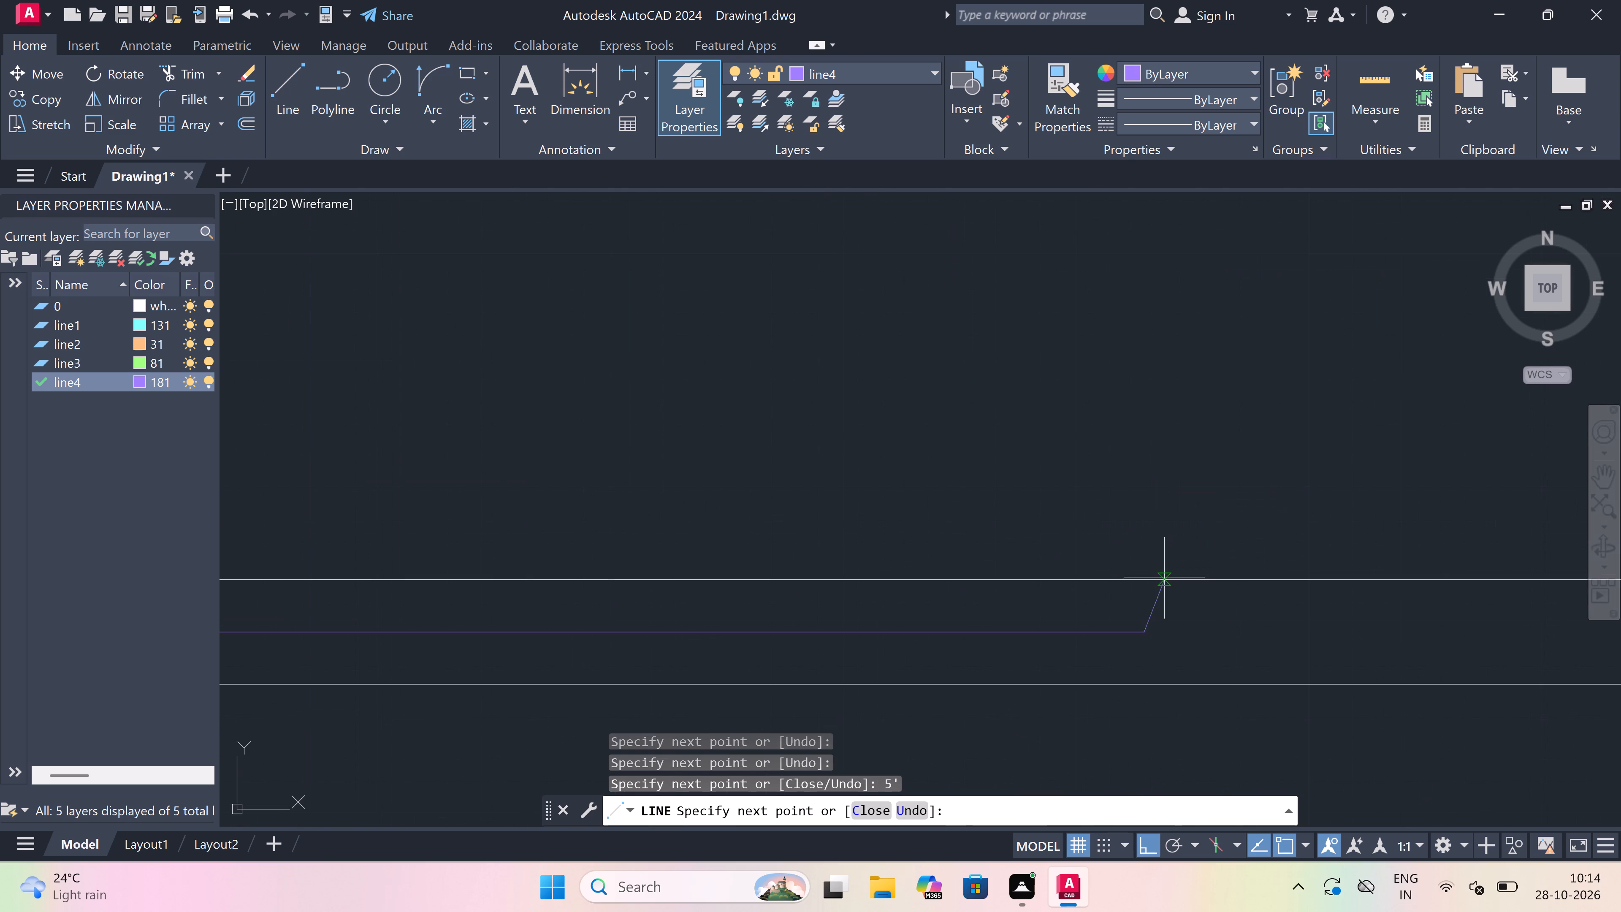
pyautogui.click(1143, 577)
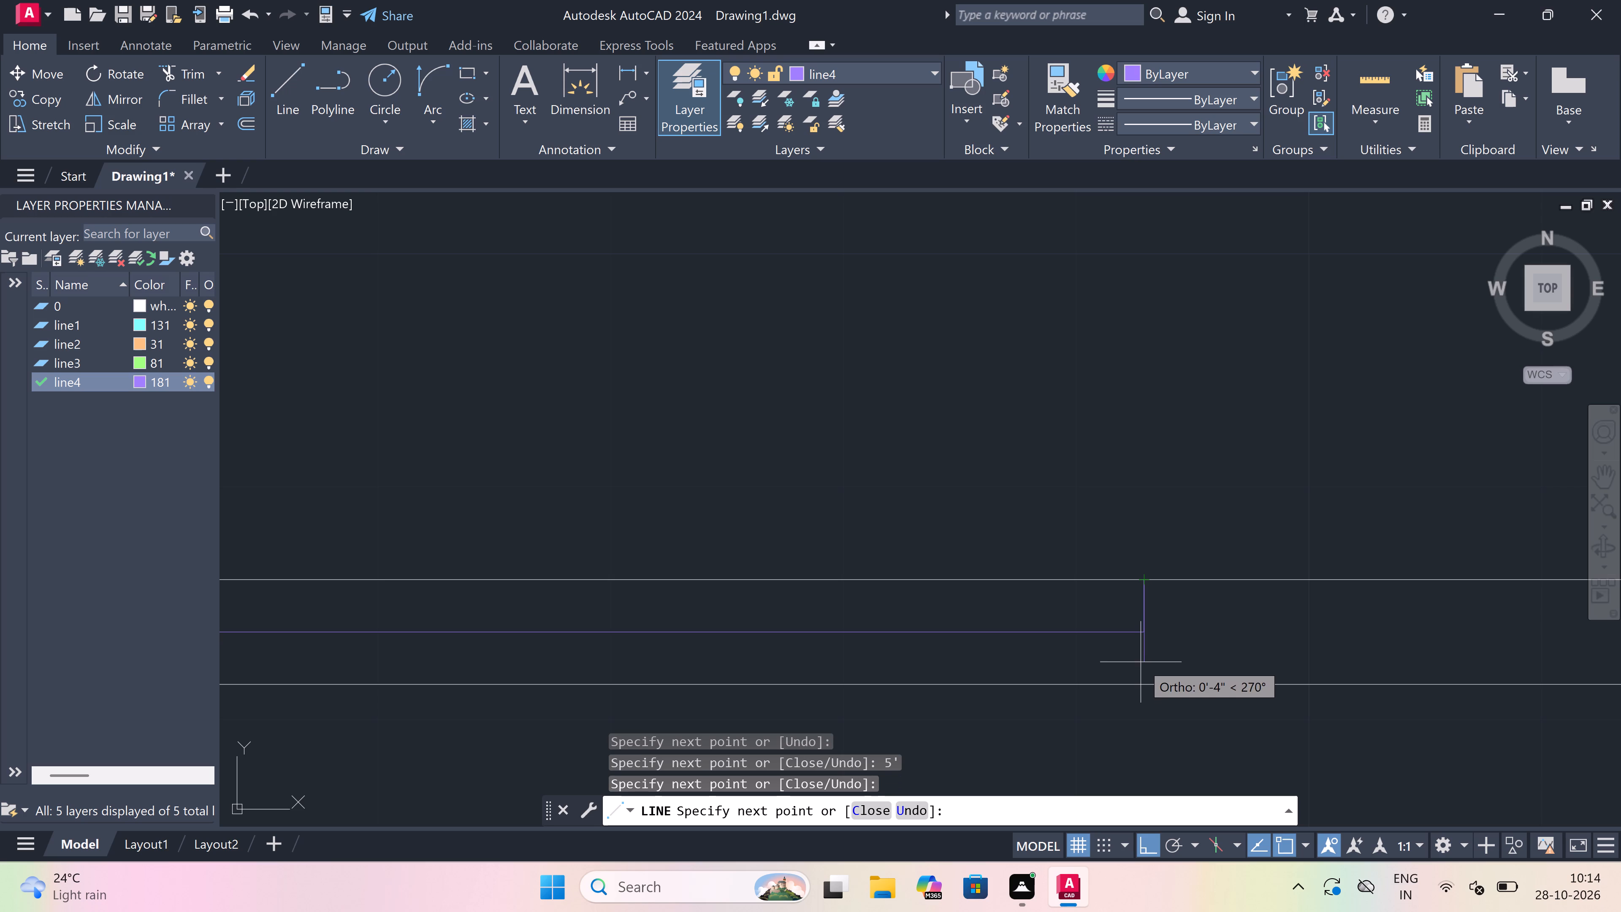
pyautogui.click(1141, 682)
pyautogui.press('Escape')
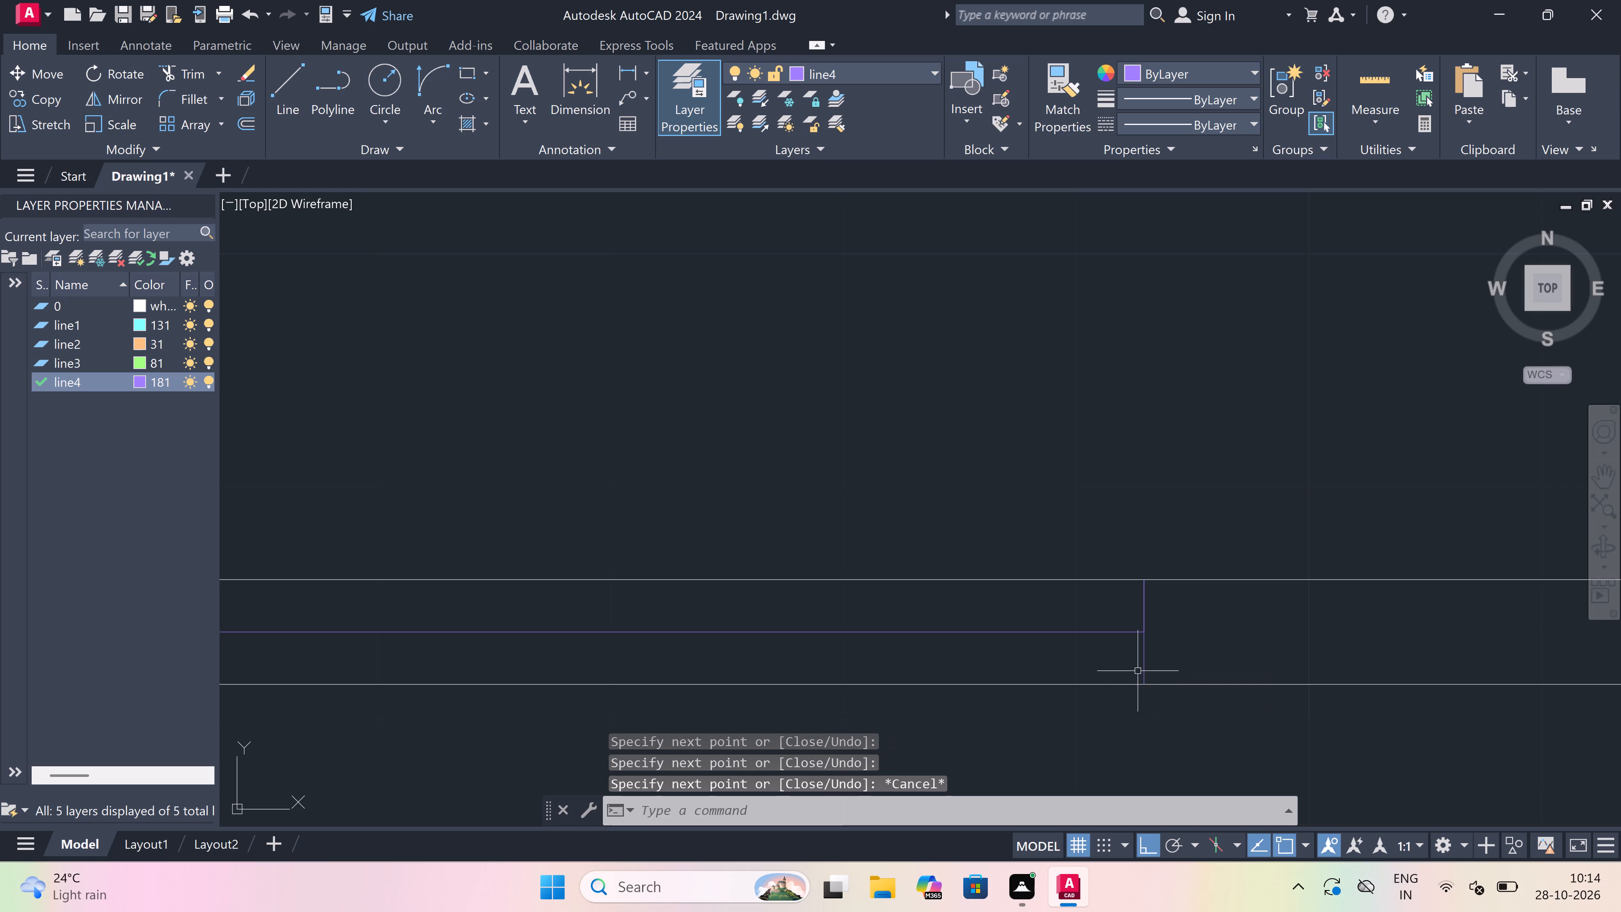
# Trim the inner and outer wall lines between the jambs of the second room's 5' shaft-side window.
pyautogui.scroll(-3, 1080, 580)
pyautogui.press('t')
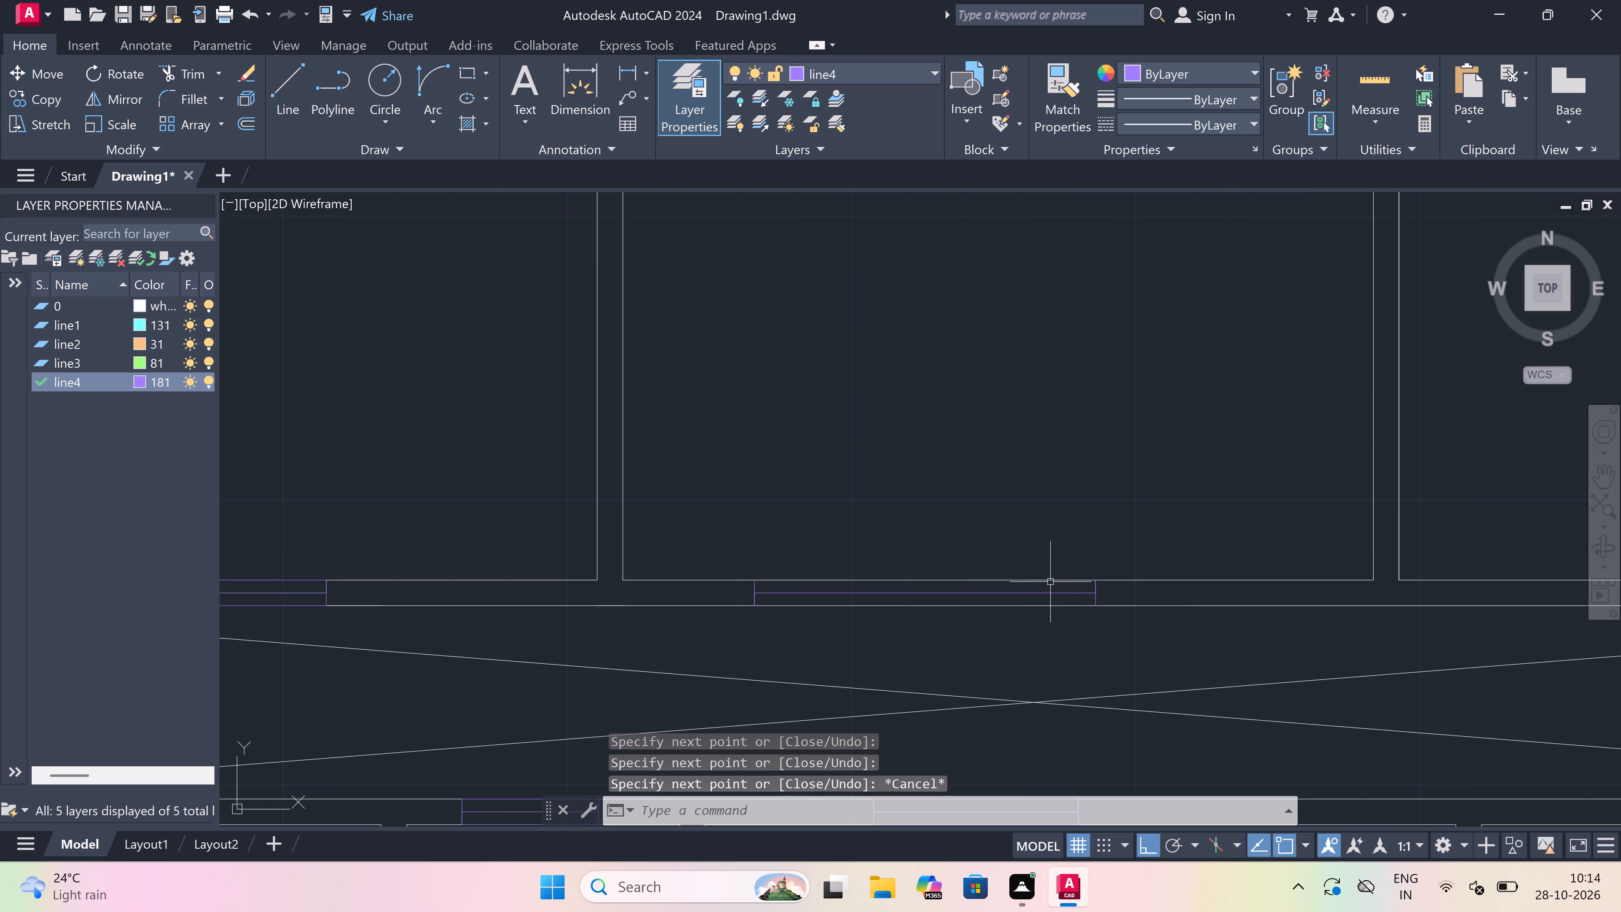
pyautogui.press('r')
pyautogui.press('space')
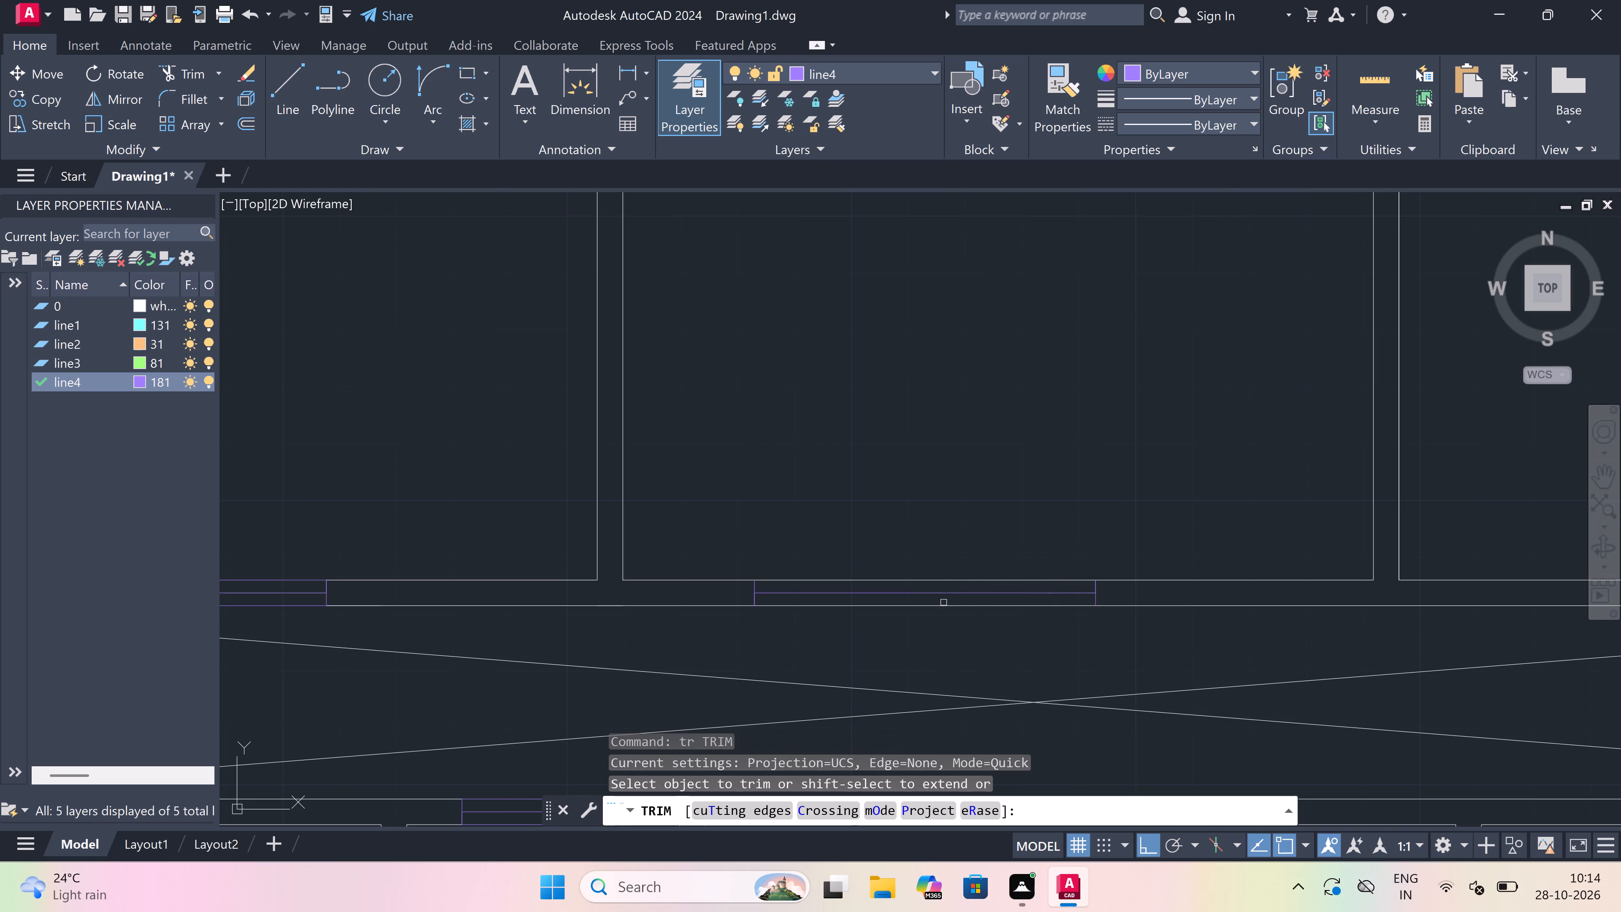
pyautogui.click(943, 604)
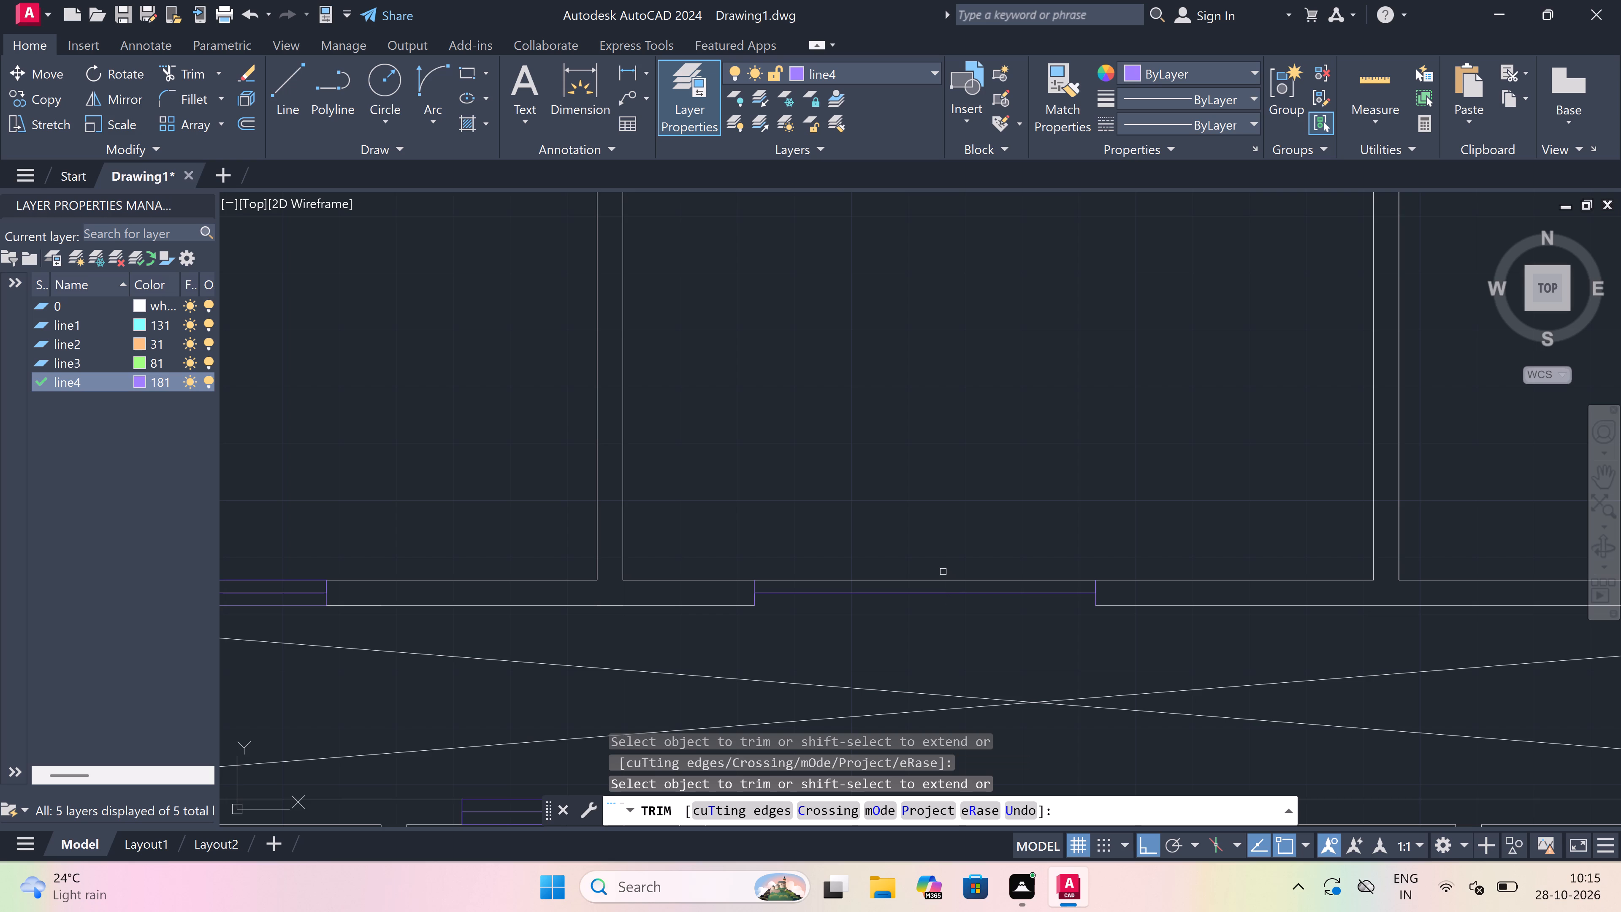
pyautogui.click(943, 579)
pyautogui.press('Escape')
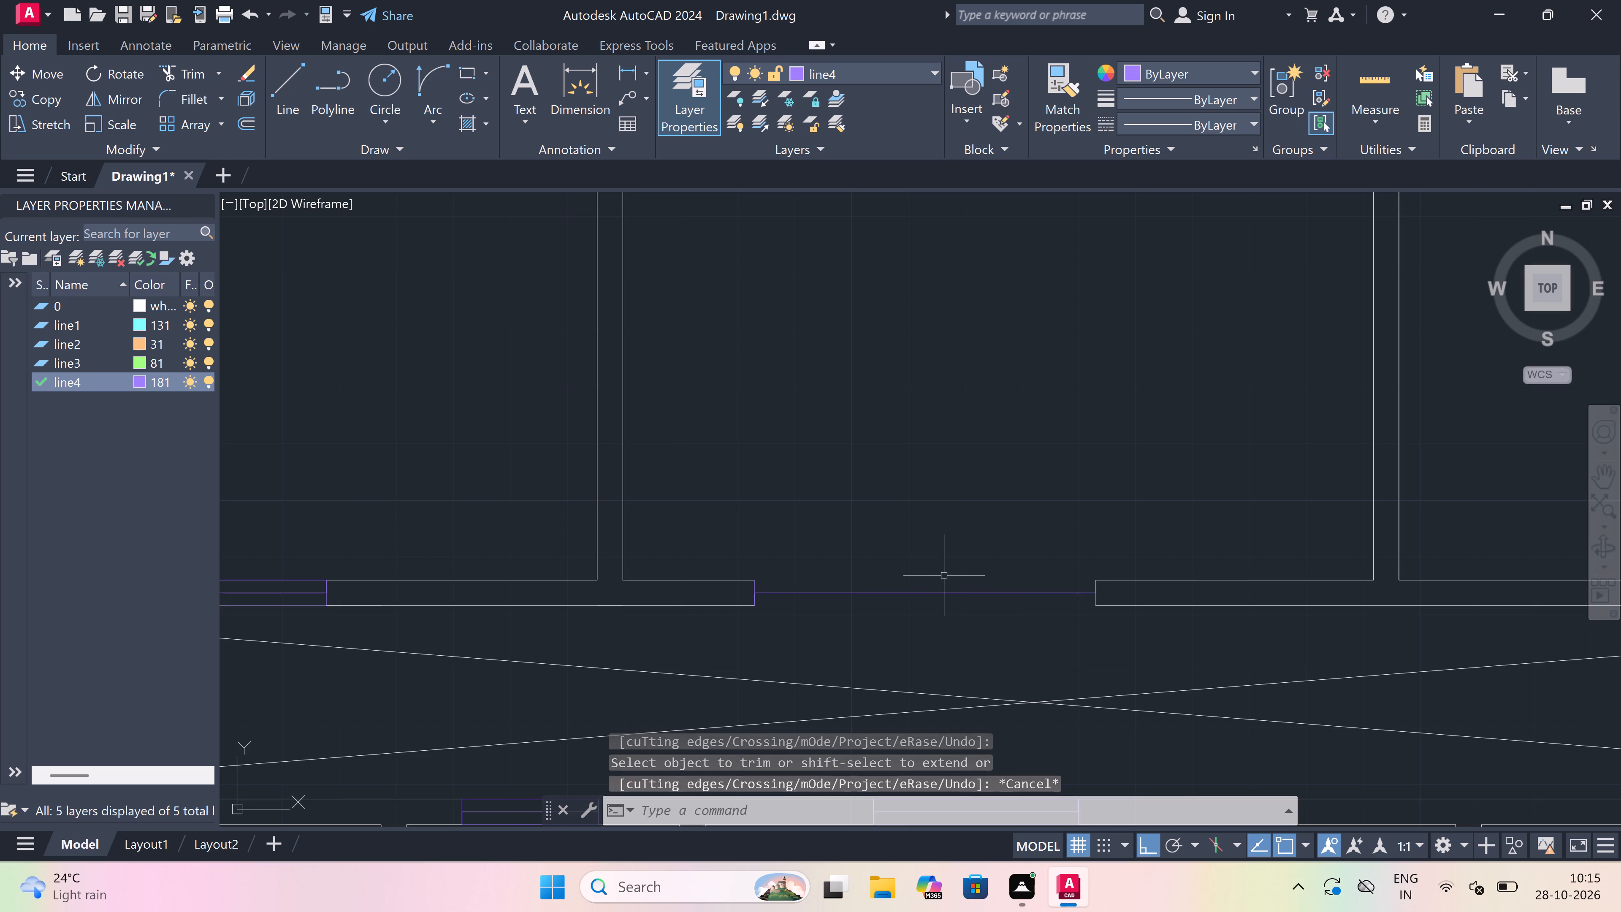
# Draw the inner and outer face lines of the second room's 5' shaft-side window between its jambs.
pyautogui.write('l')
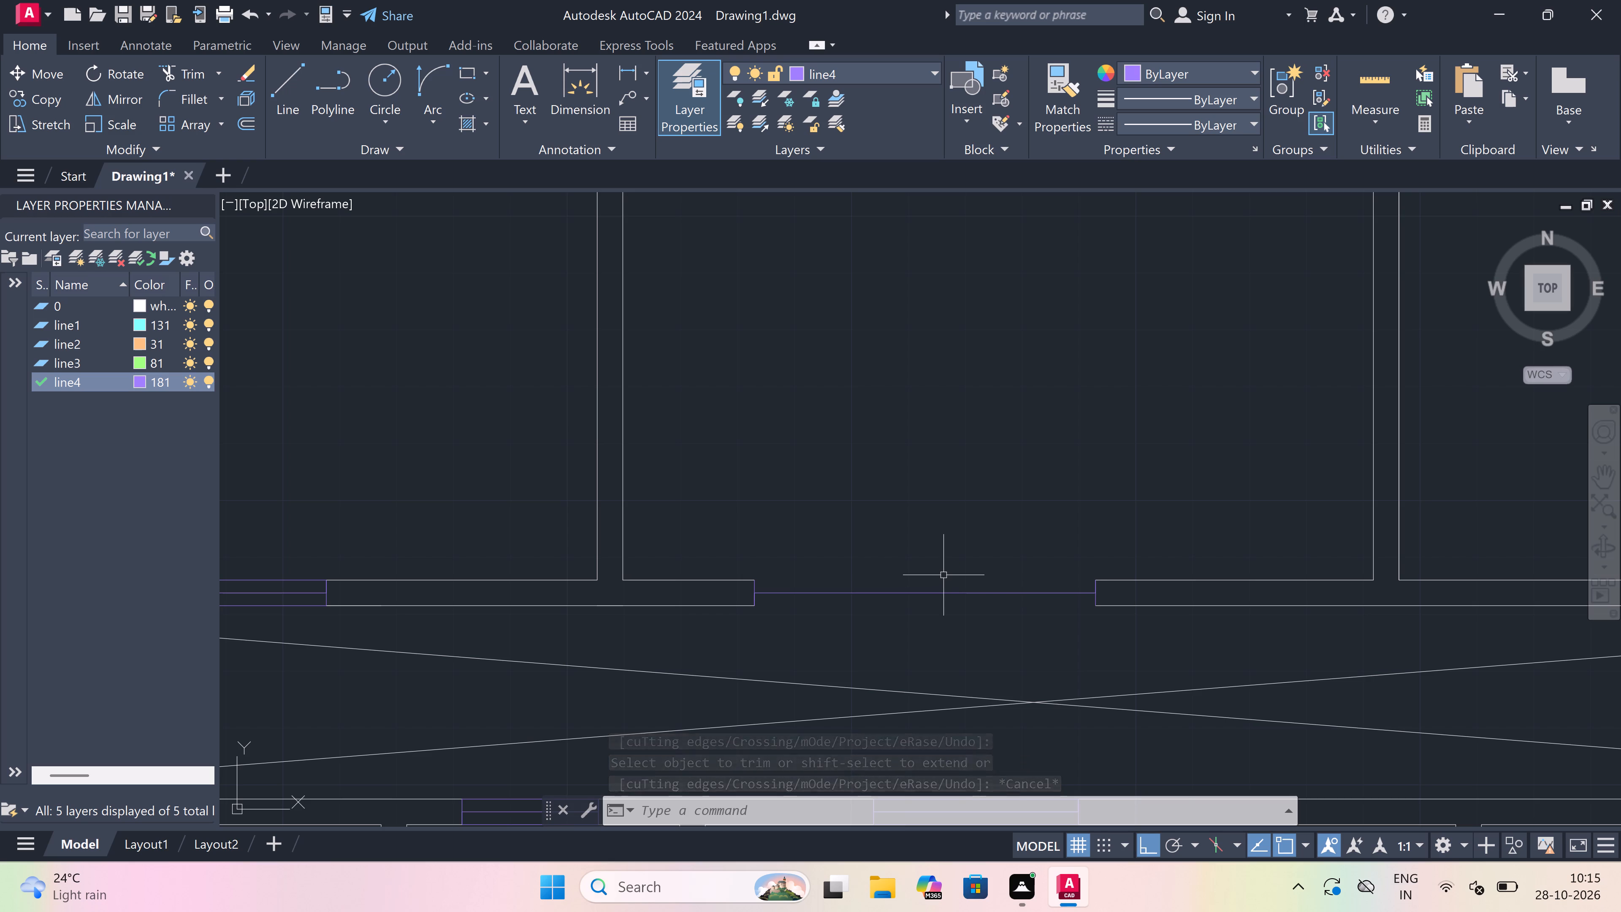
pyautogui.press('space')
pyautogui.scroll(1, 1125, 586)
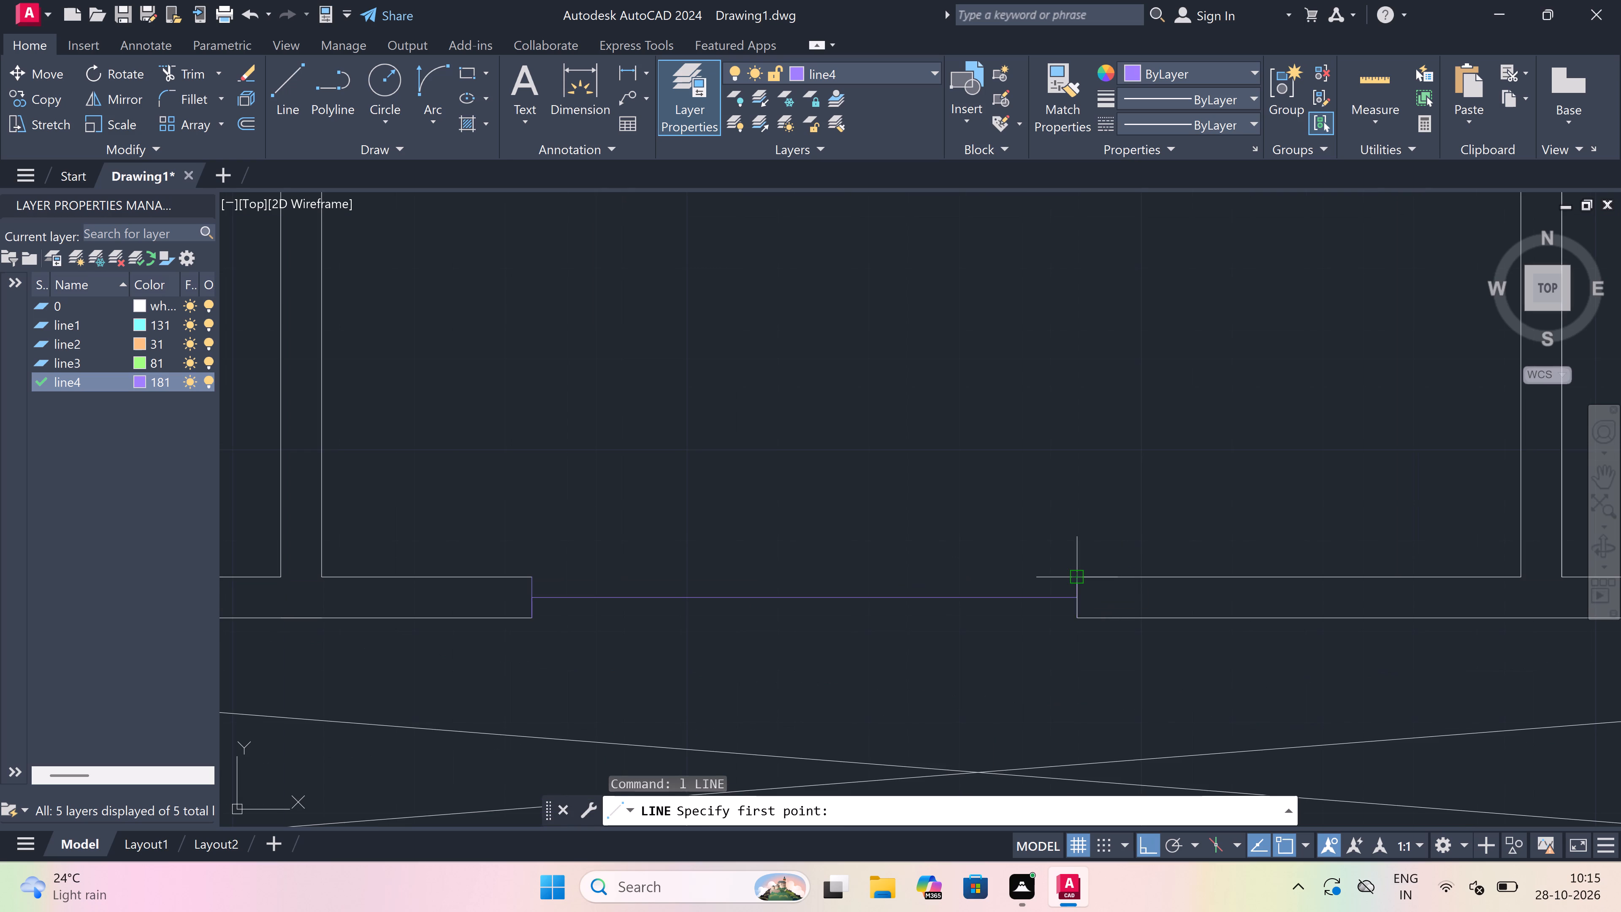
pyautogui.moveTo(1071, 573); pyautogui.dragTo(1028, 574)
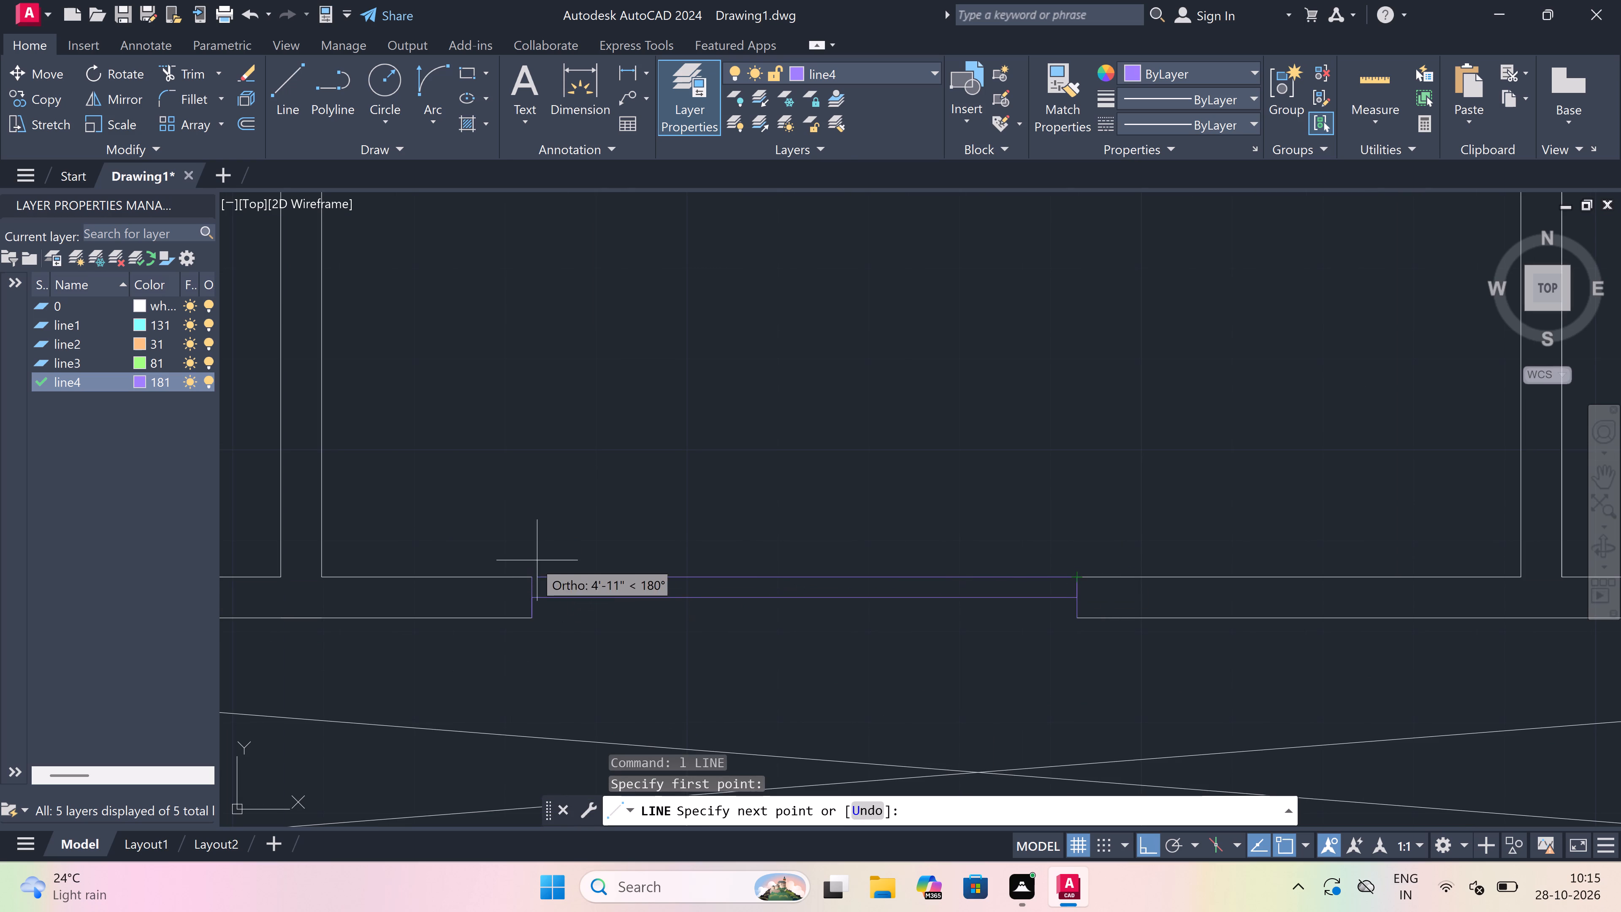
pyautogui.click(529, 571)
pyautogui.press('Escape')
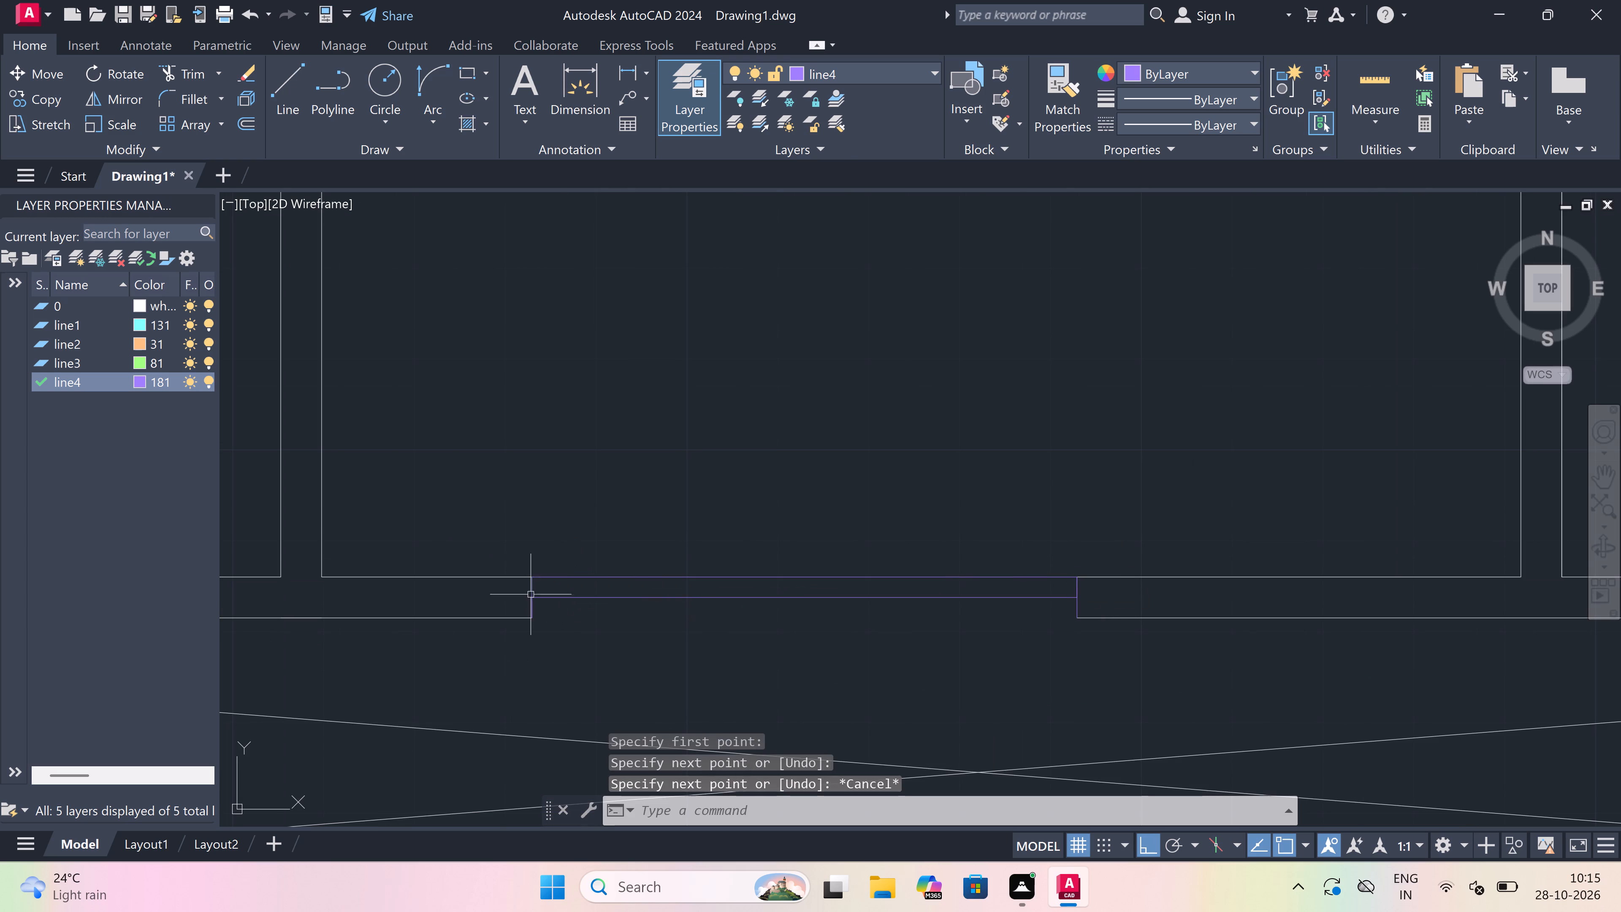
pyautogui.press('space')
pyautogui.moveTo(531, 617); pyautogui.dragTo(542, 616)
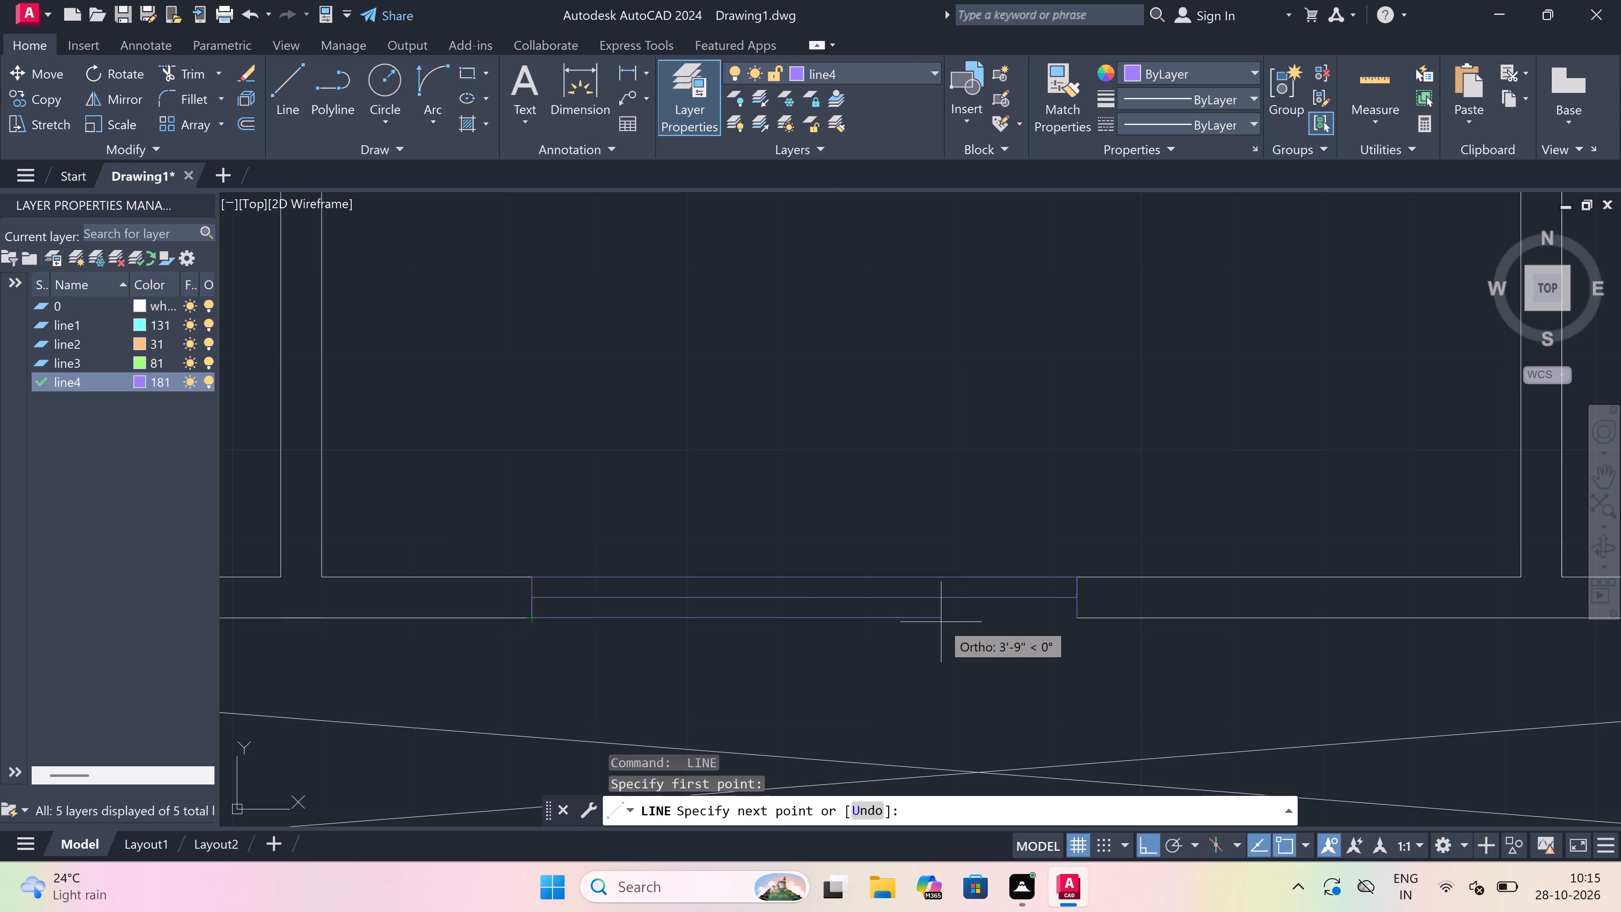
pyautogui.click(1081, 619)
pyautogui.press('Escape')
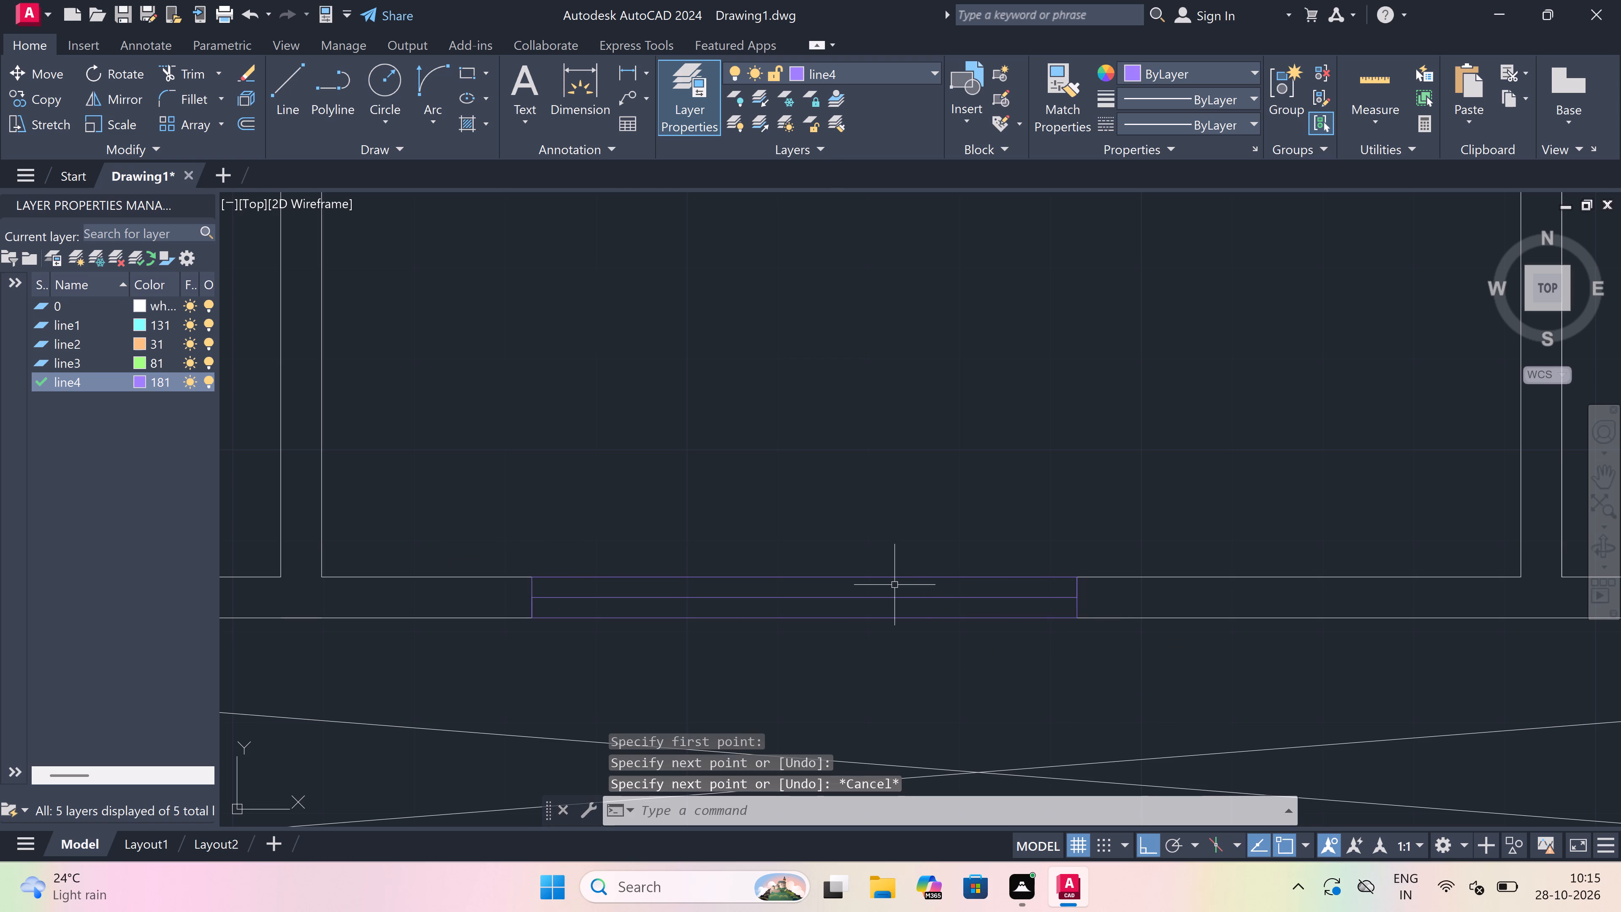
# Draw both jambs and the 2' centre line of a window in the small third room's shaft-side wall.
pyautogui.press('space')
pyautogui.scroll(-2, 895, 585)
pyautogui.scroll(-3, 847, 601)
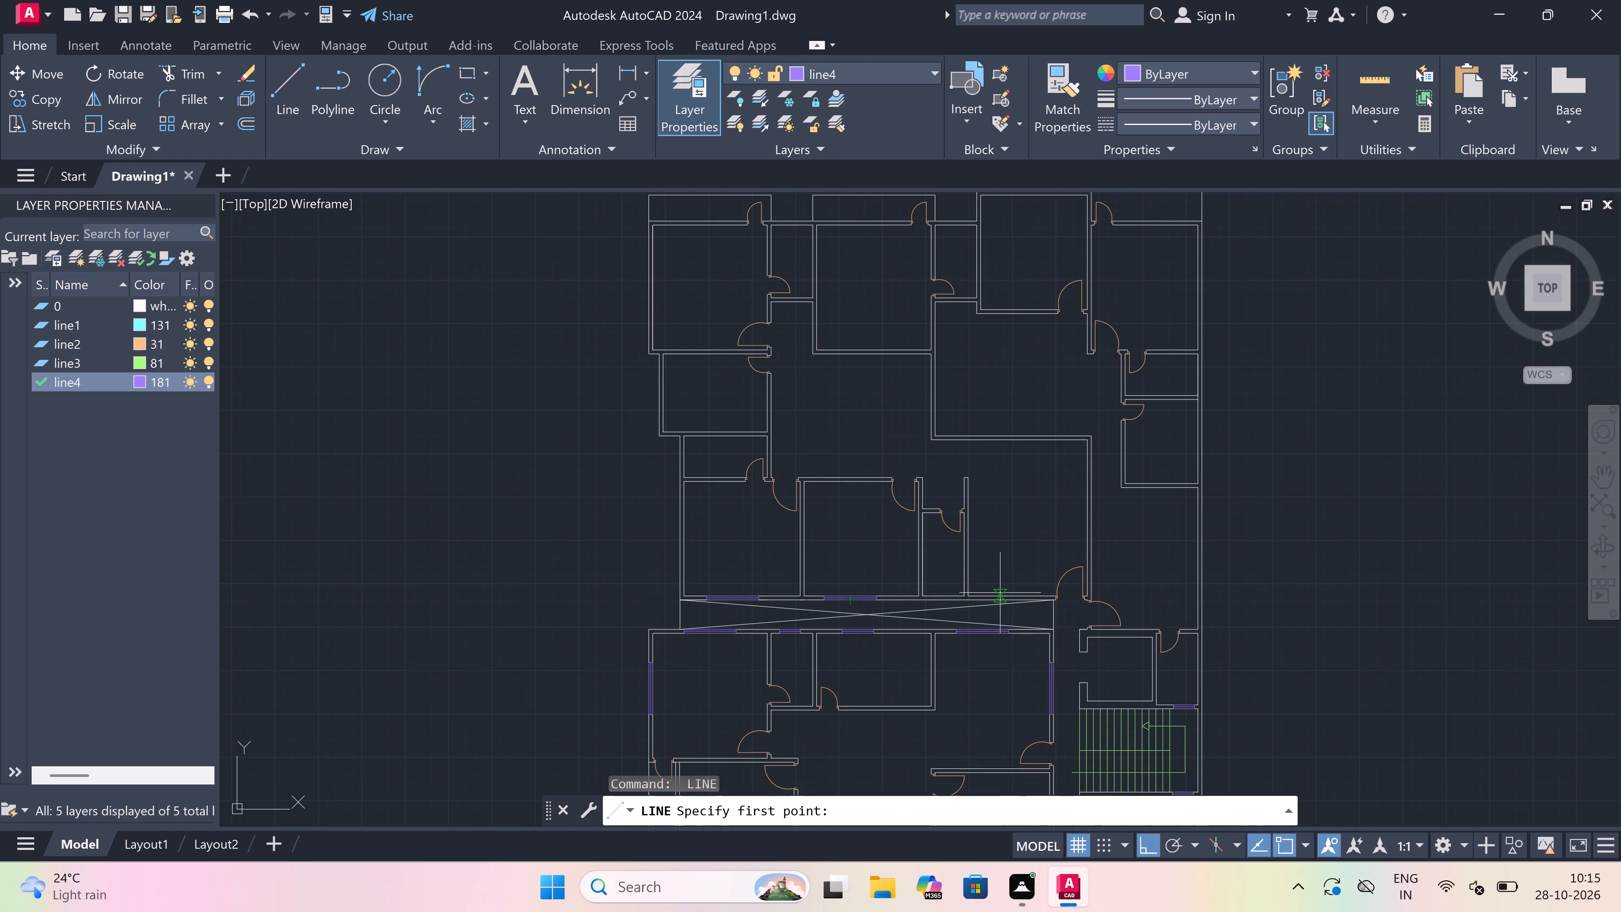
pyautogui.scroll(2, 1002, 590)
pyautogui.scroll(1, 883, 581)
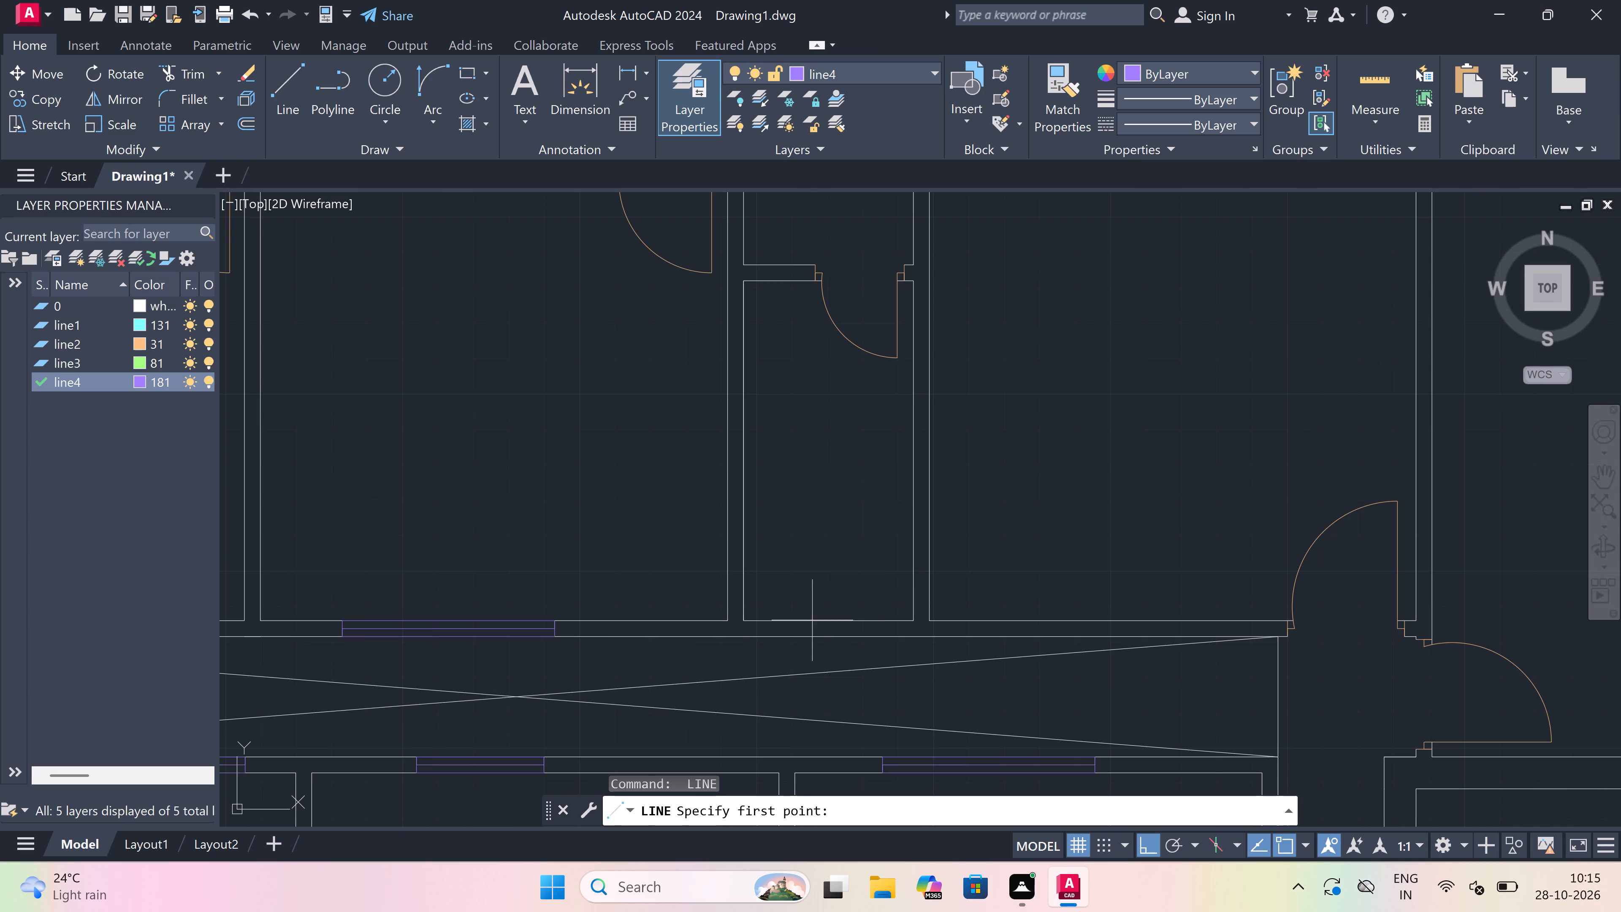
pyautogui.scroll(2, 794, 631)
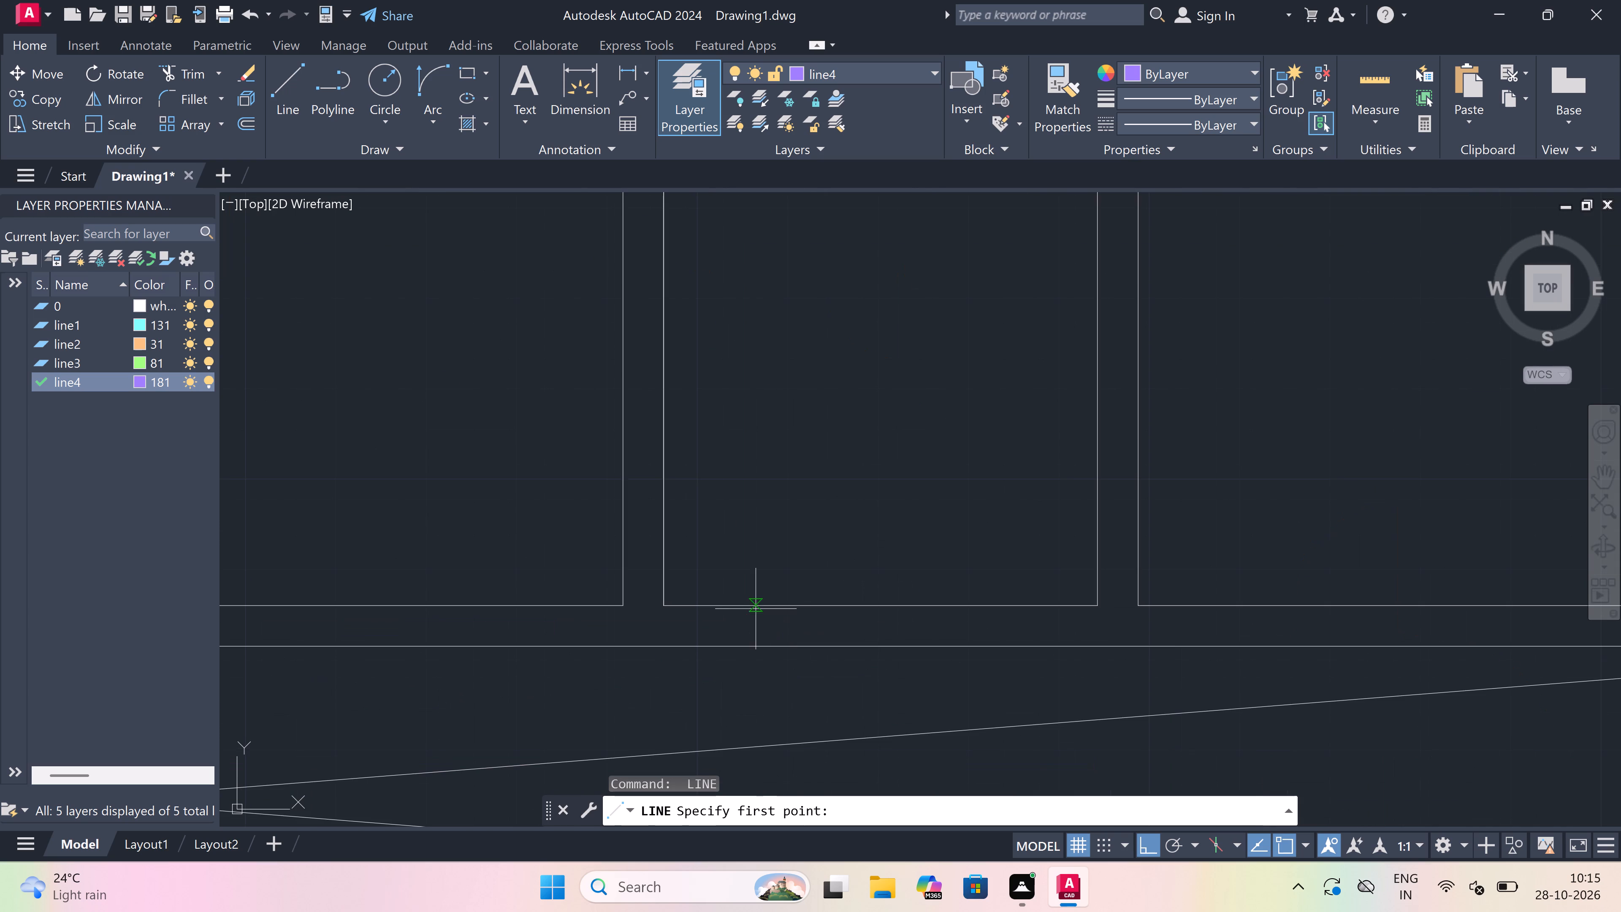
pyautogui.click(755, 606)
pyautogui.moveTo(754, 650); pyautogui.dragTo(754, 644)
pyautogui.moveTo(754, 623); pyautogui.dragTo(772, 622)
pyautogui.scroll(1, 1094, 616)
pyautogui.write("2'")
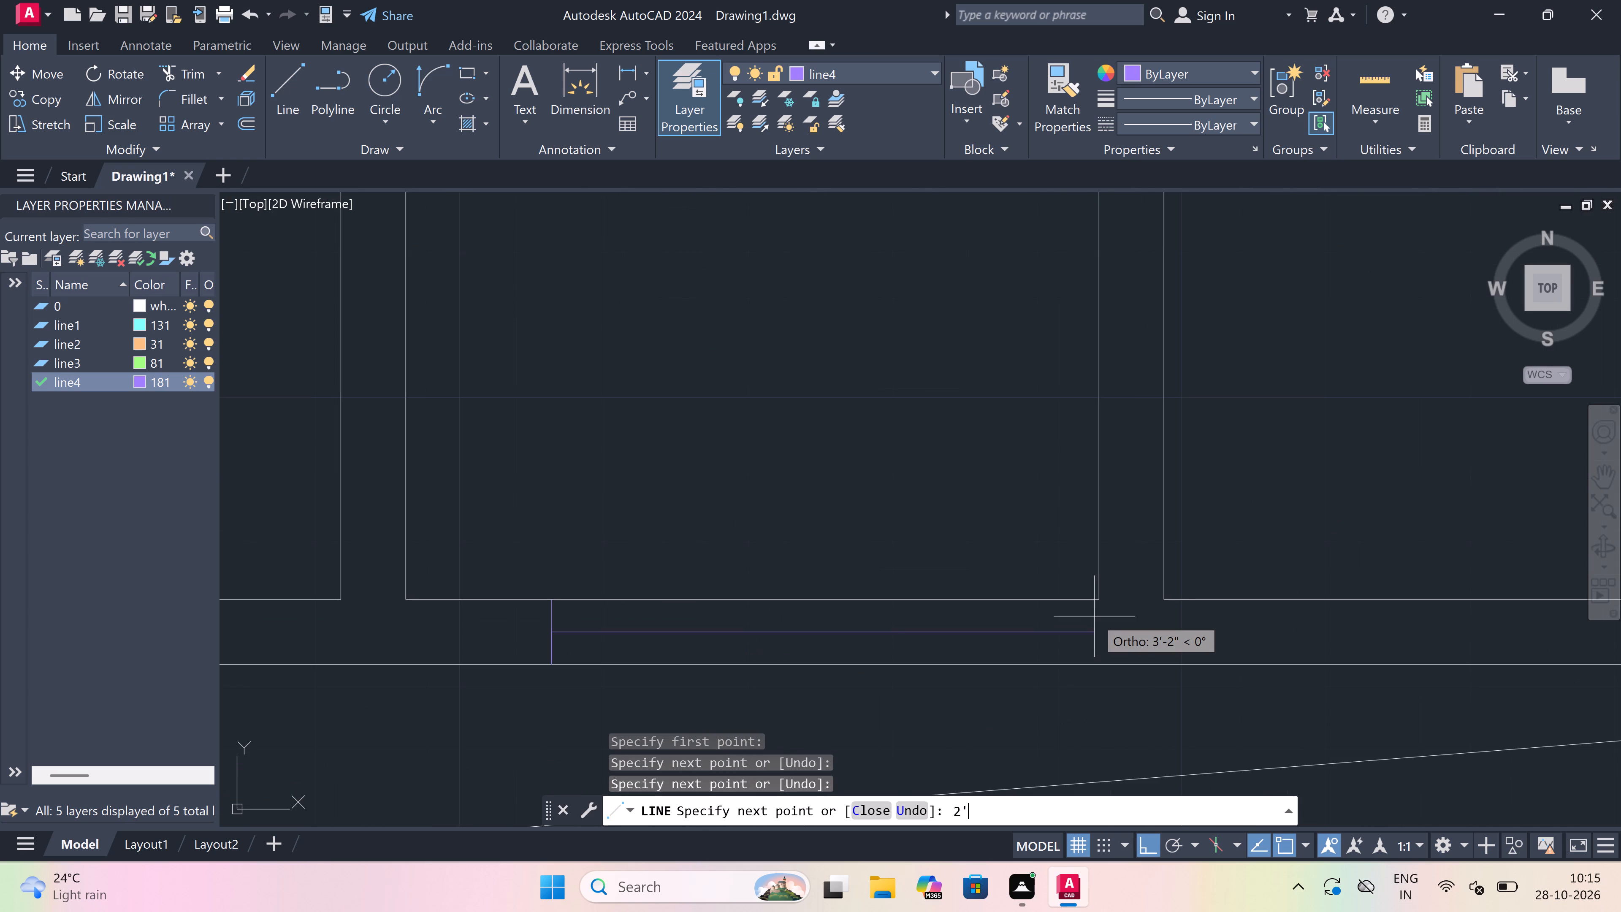
pyautogui.press('space')
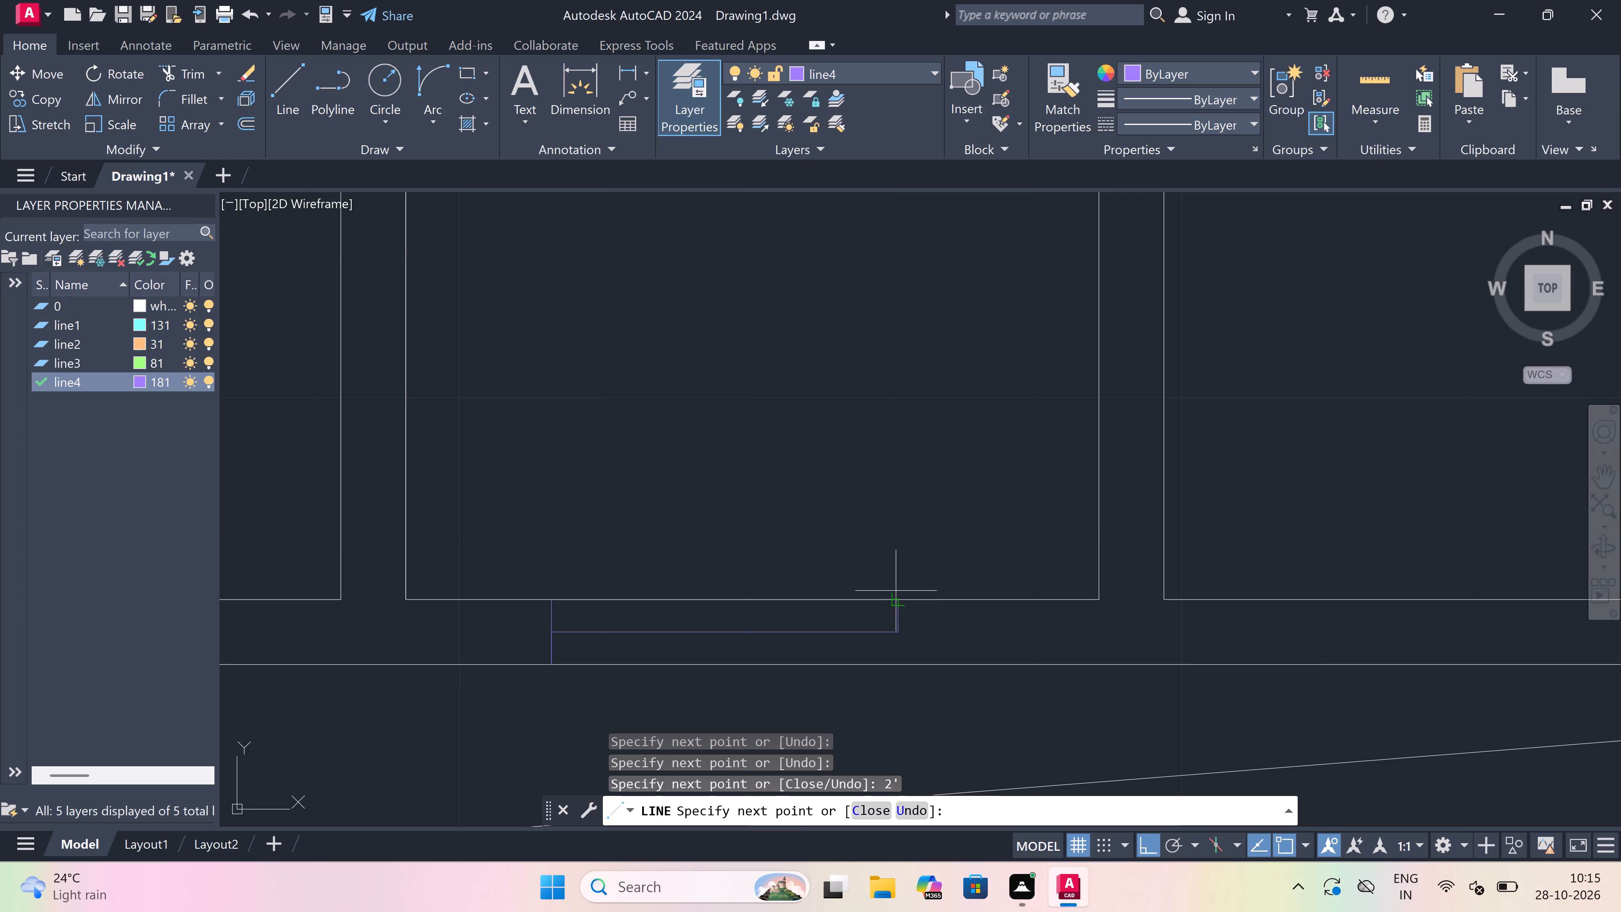
pyautogui.click(898, 604)
pyautogui.click(895, 664)
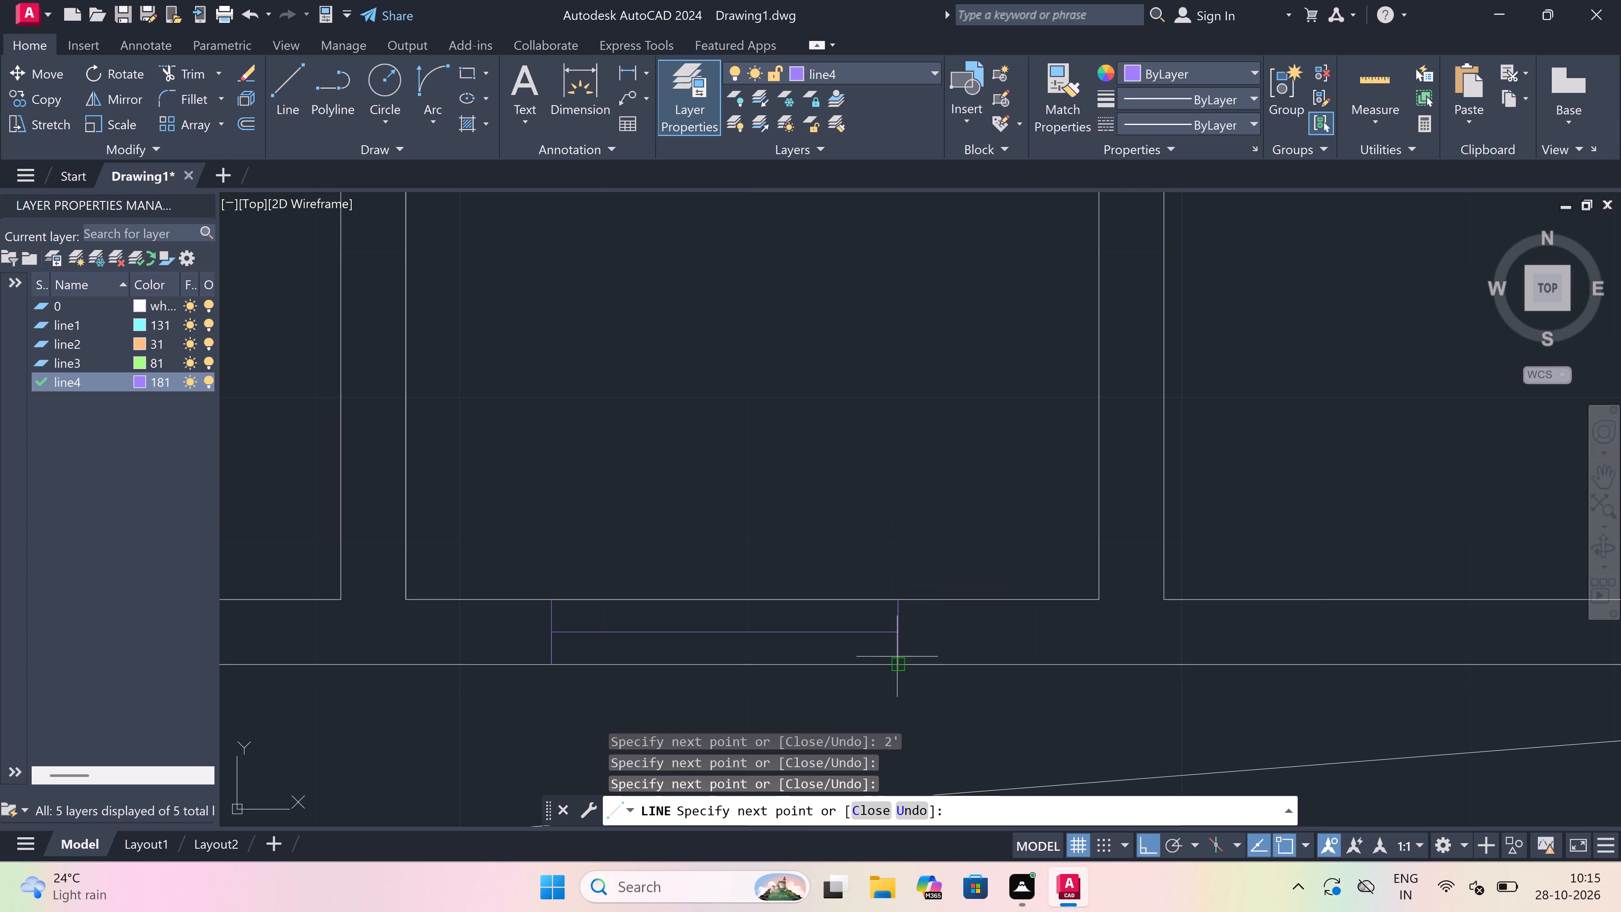
pyautogui.press('Escape')
# Trim the outer and inner wall lines between the jambs of the small room's 2' shaft-side window.
pyautogui.write('tr')
pyautogui.press('space')
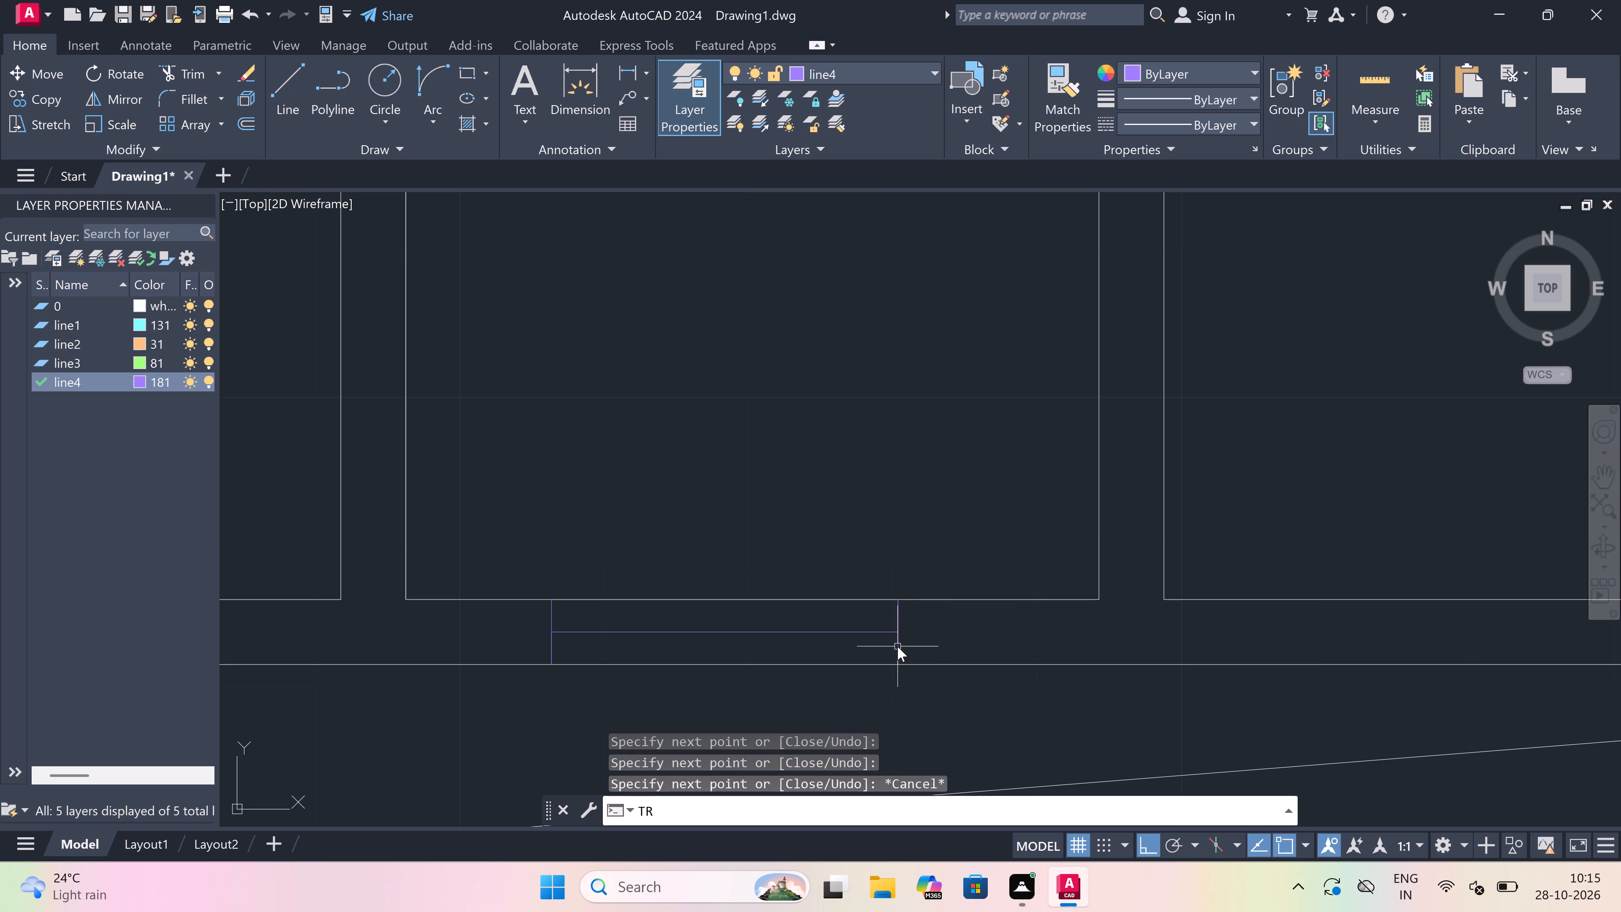
pyautogui.click(768, 662)
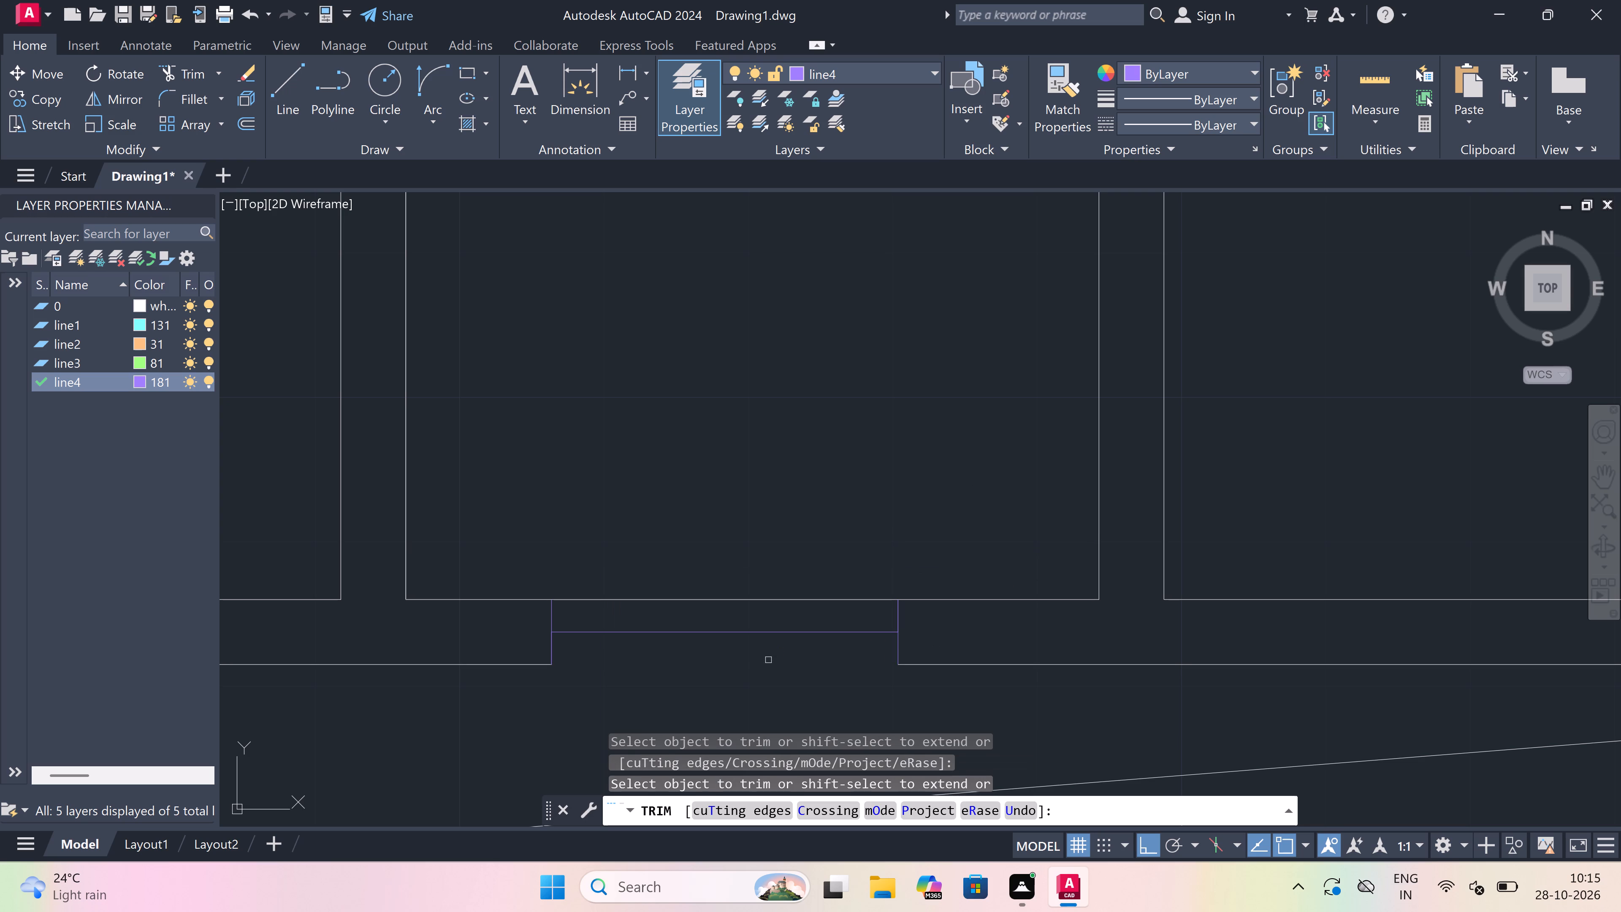
pyautogui.click(766, 601)
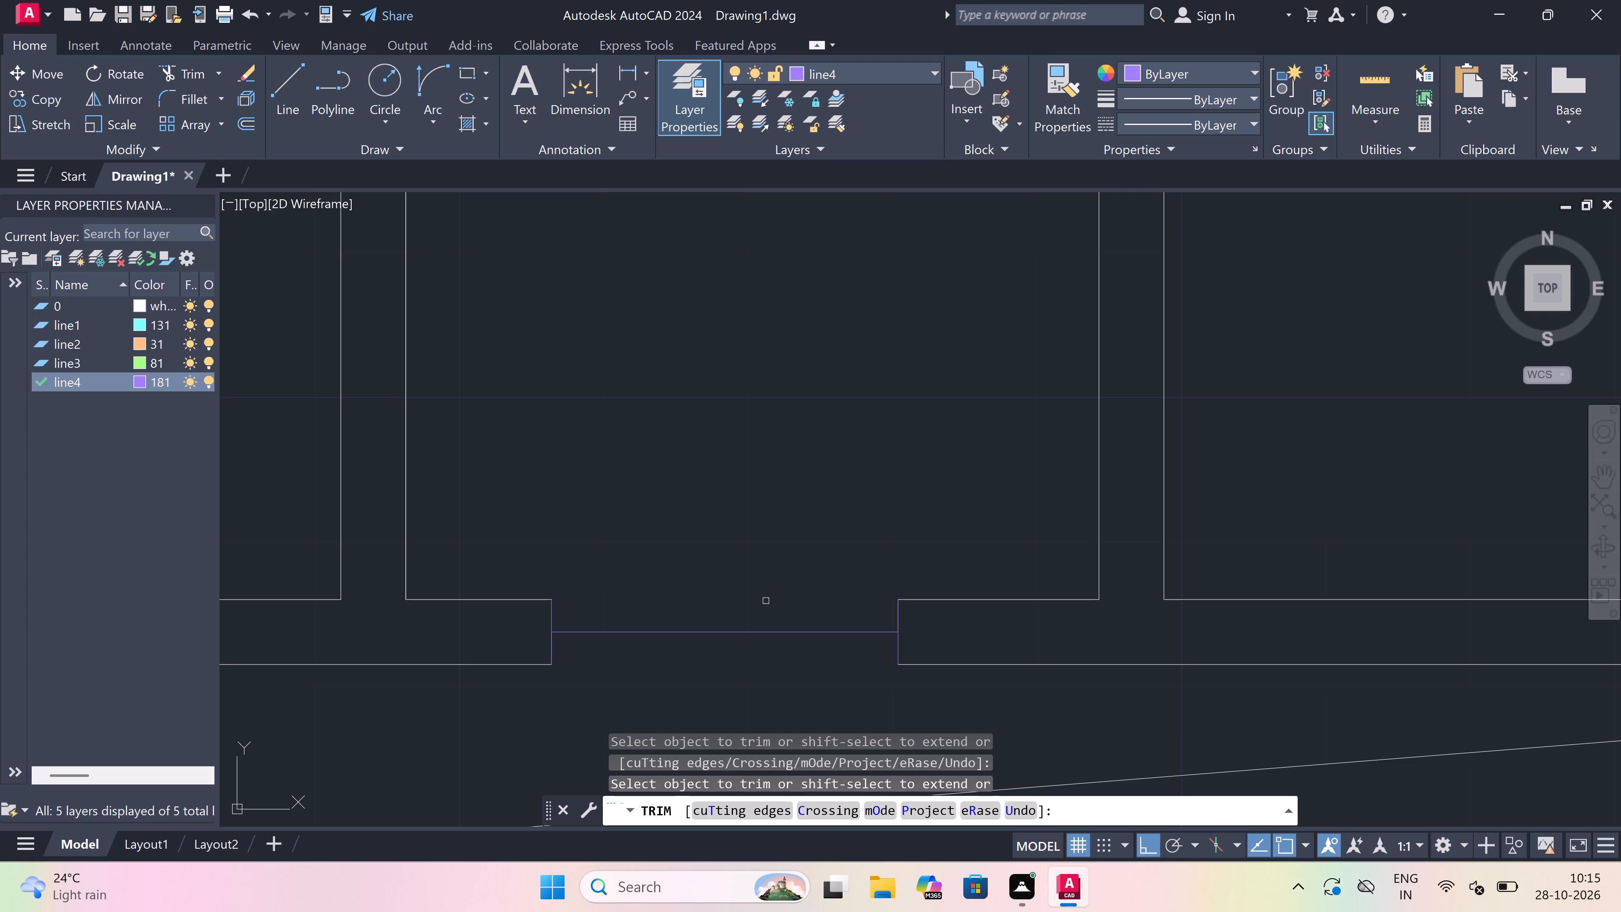
pyautogui.press('Escape')
# Draw the inner and outer face lines of the small room's 2' shaft-side window between its jambs.
pyautogui.press('l')
pyautogui.press('space')
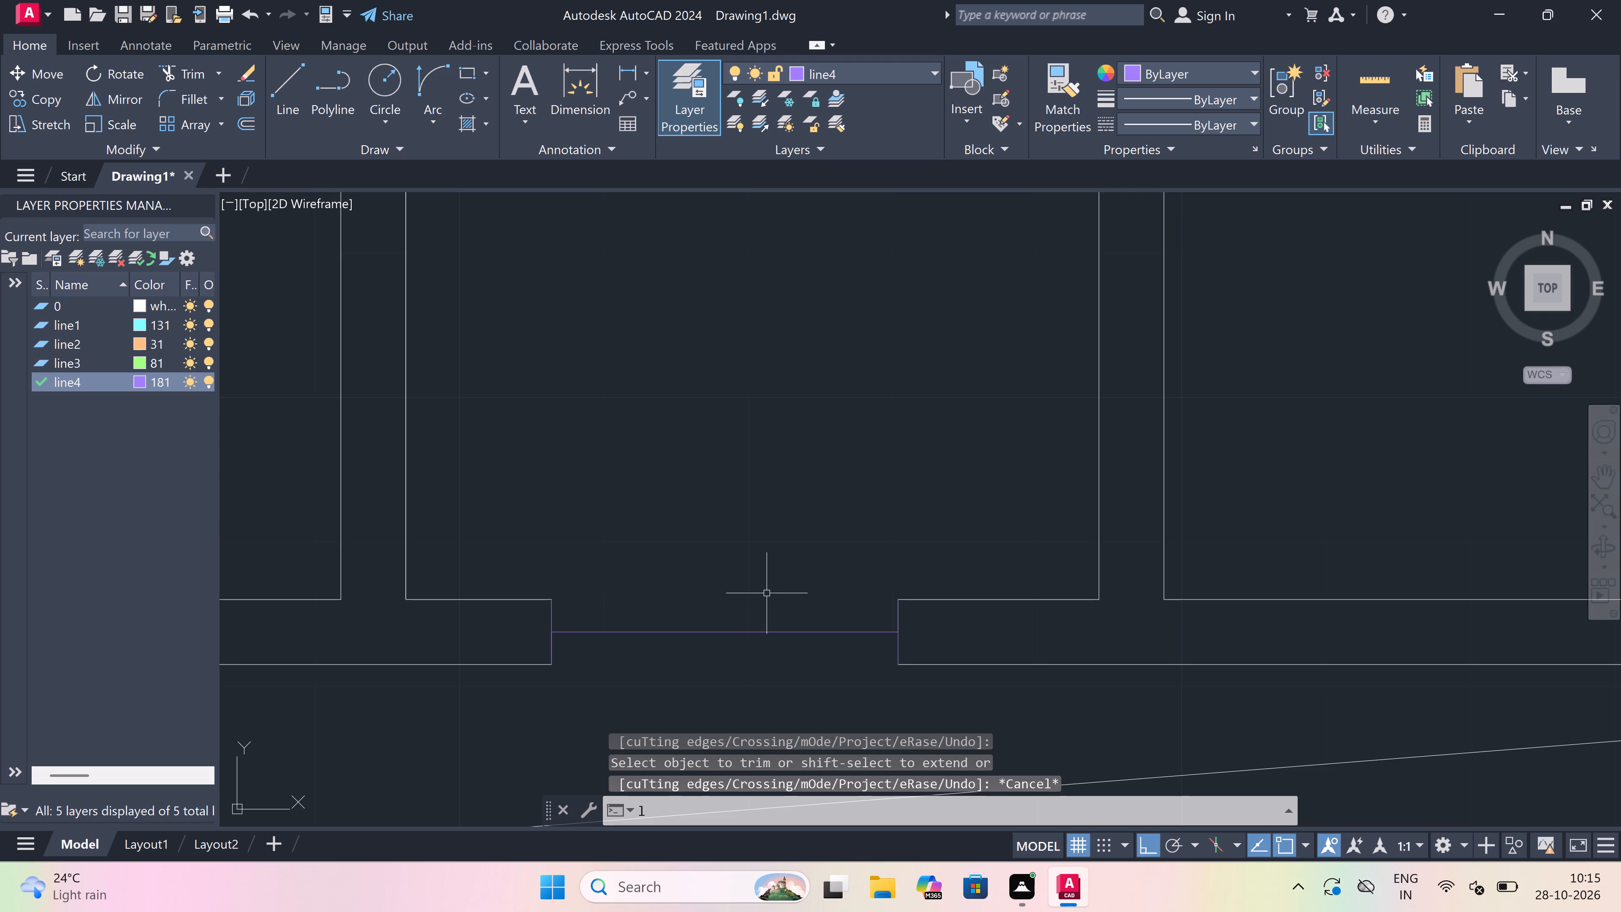
pyautogui.moveTo(558, 593); pyautogui.dragTo(573, 592)
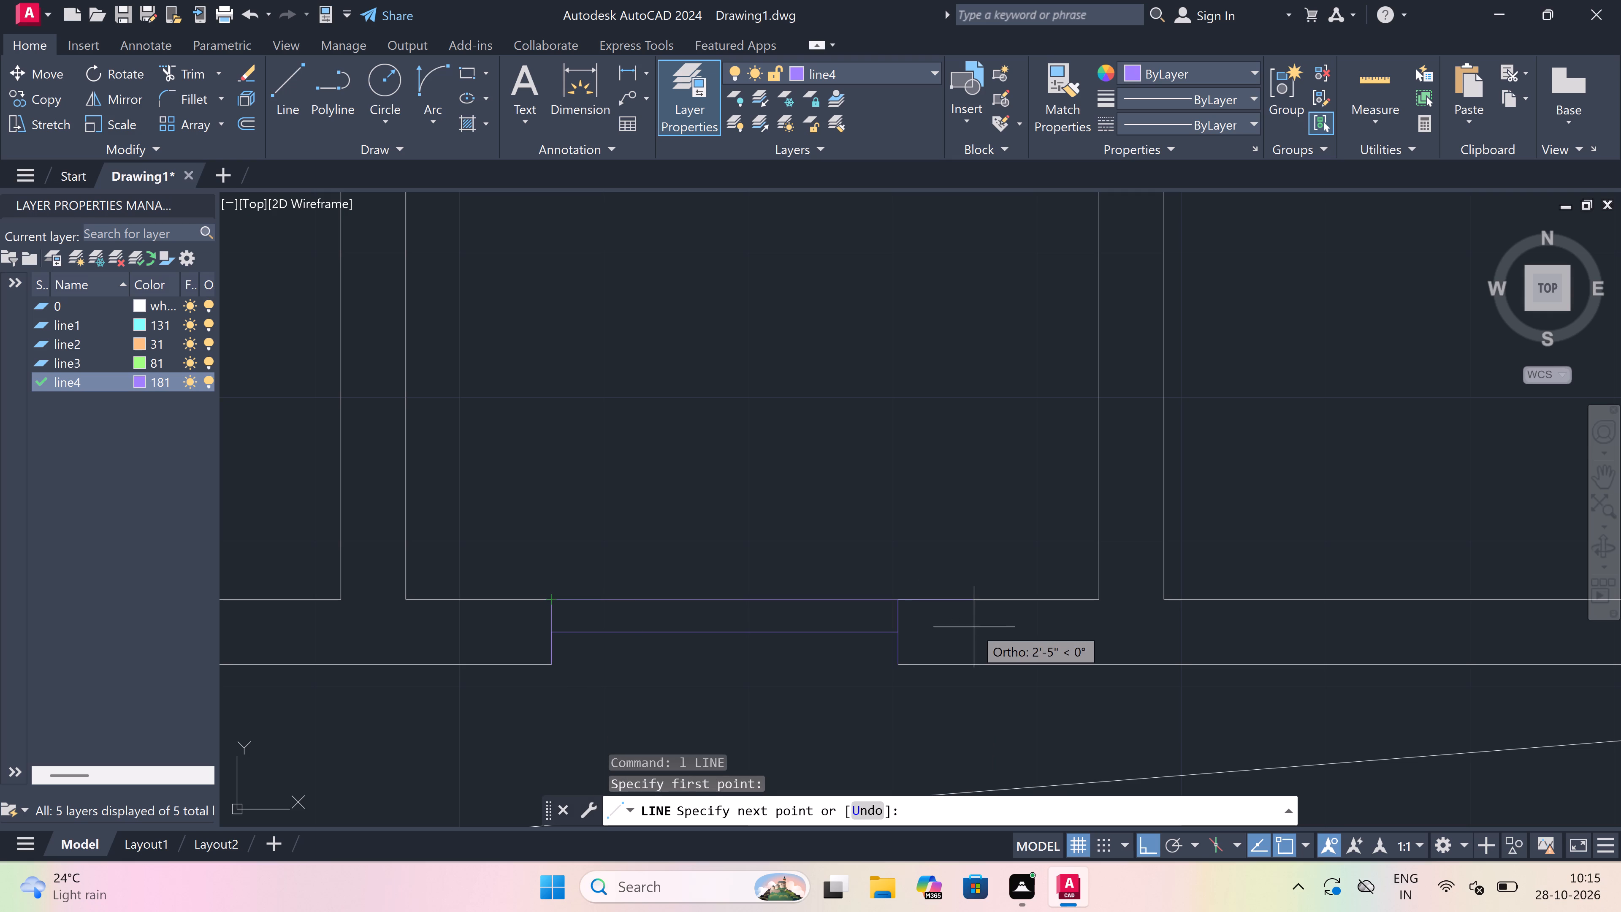
pyautogui.click(897, 597)
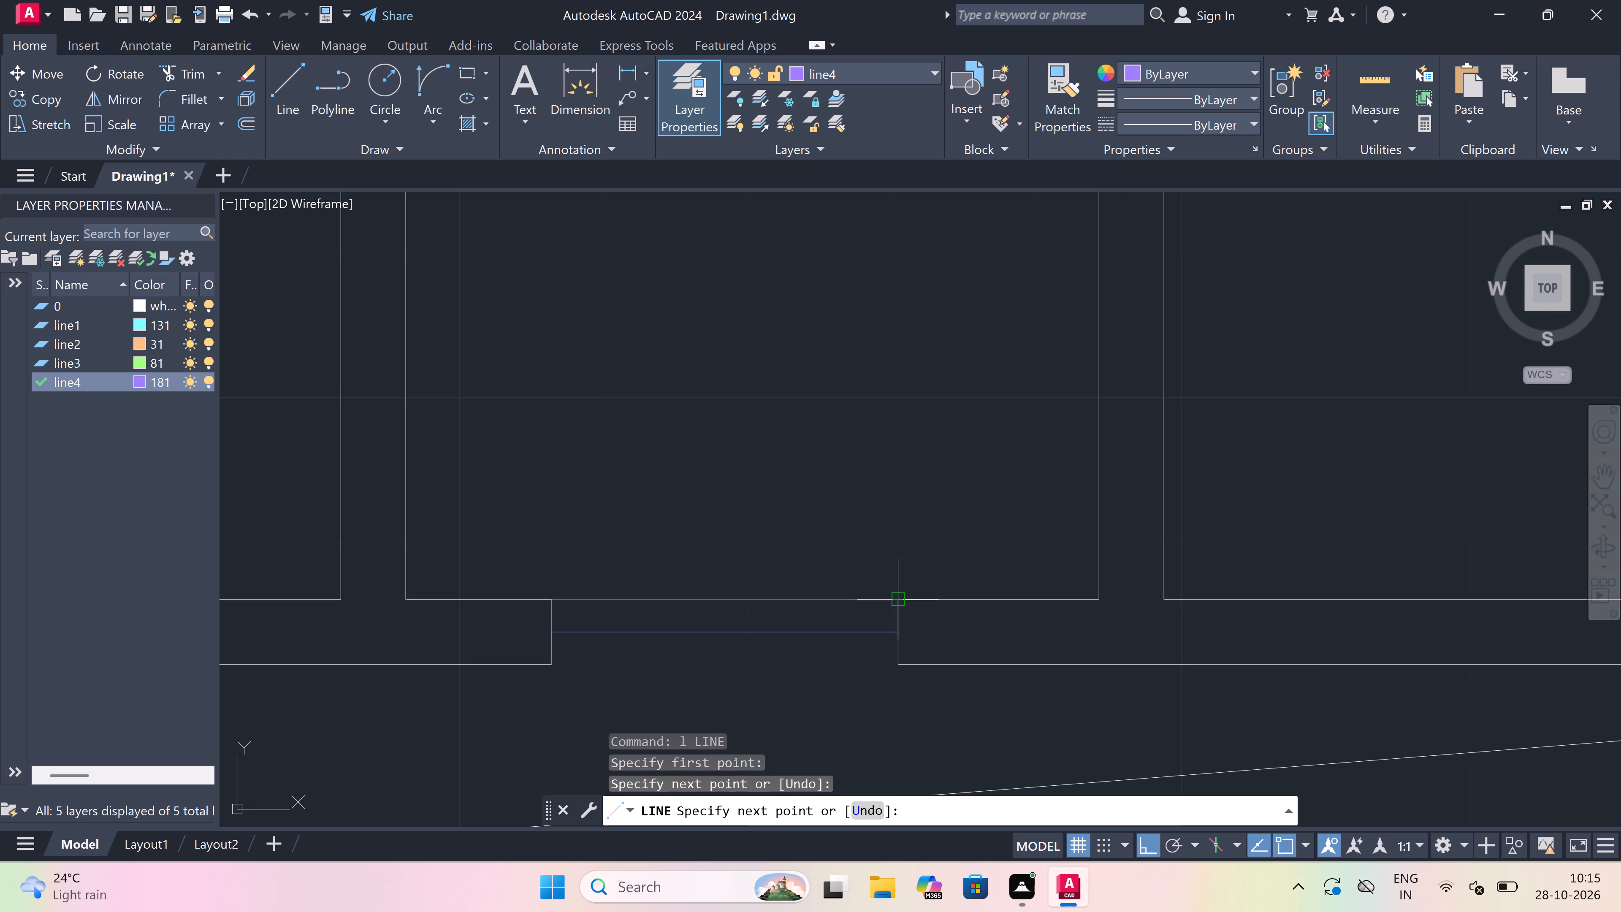
pyautogui.press('Escape')
pyautogui.press('space')
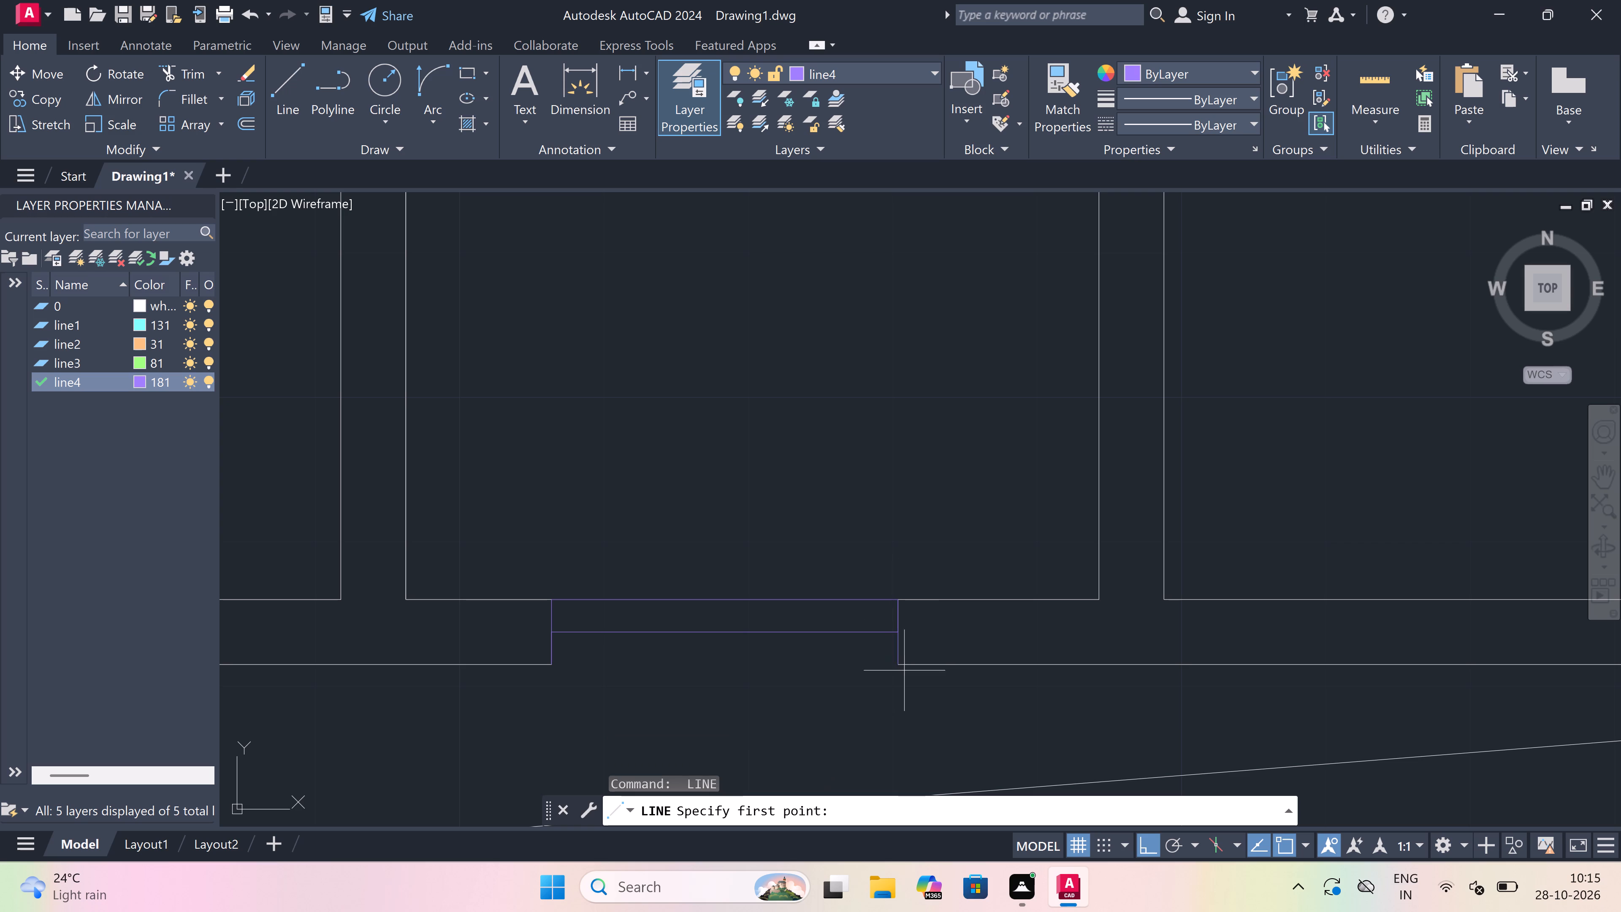
pyautogui.moveTo(903, 662); pyautogui.dragTo(890, 657)
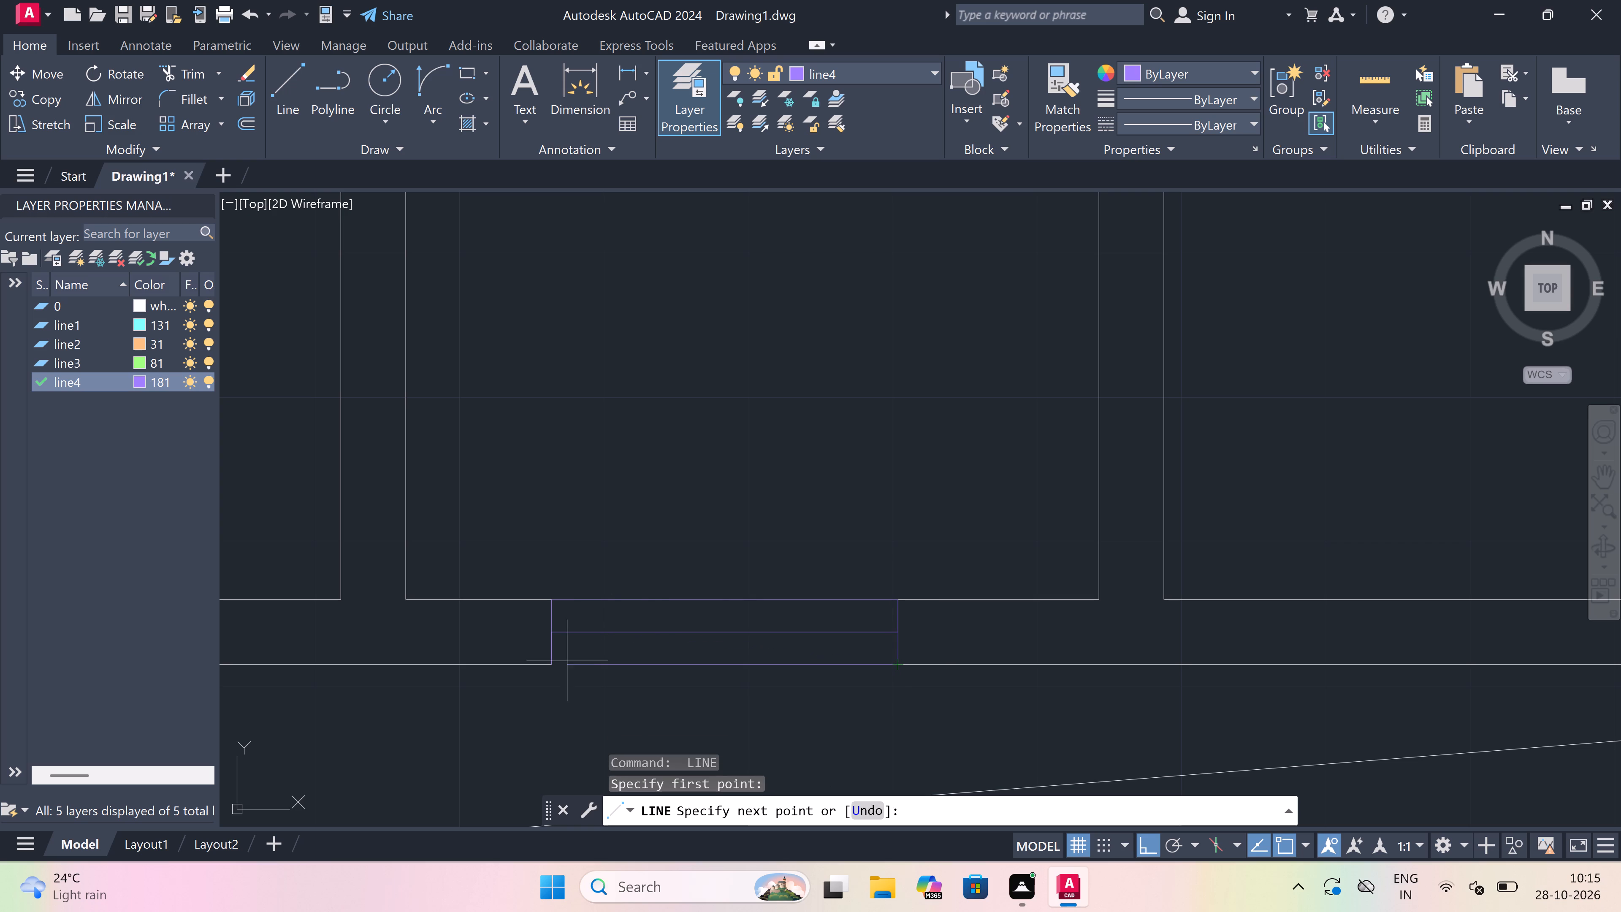
pyautogui.click(550, 667)
pyautogui.press('Escape')
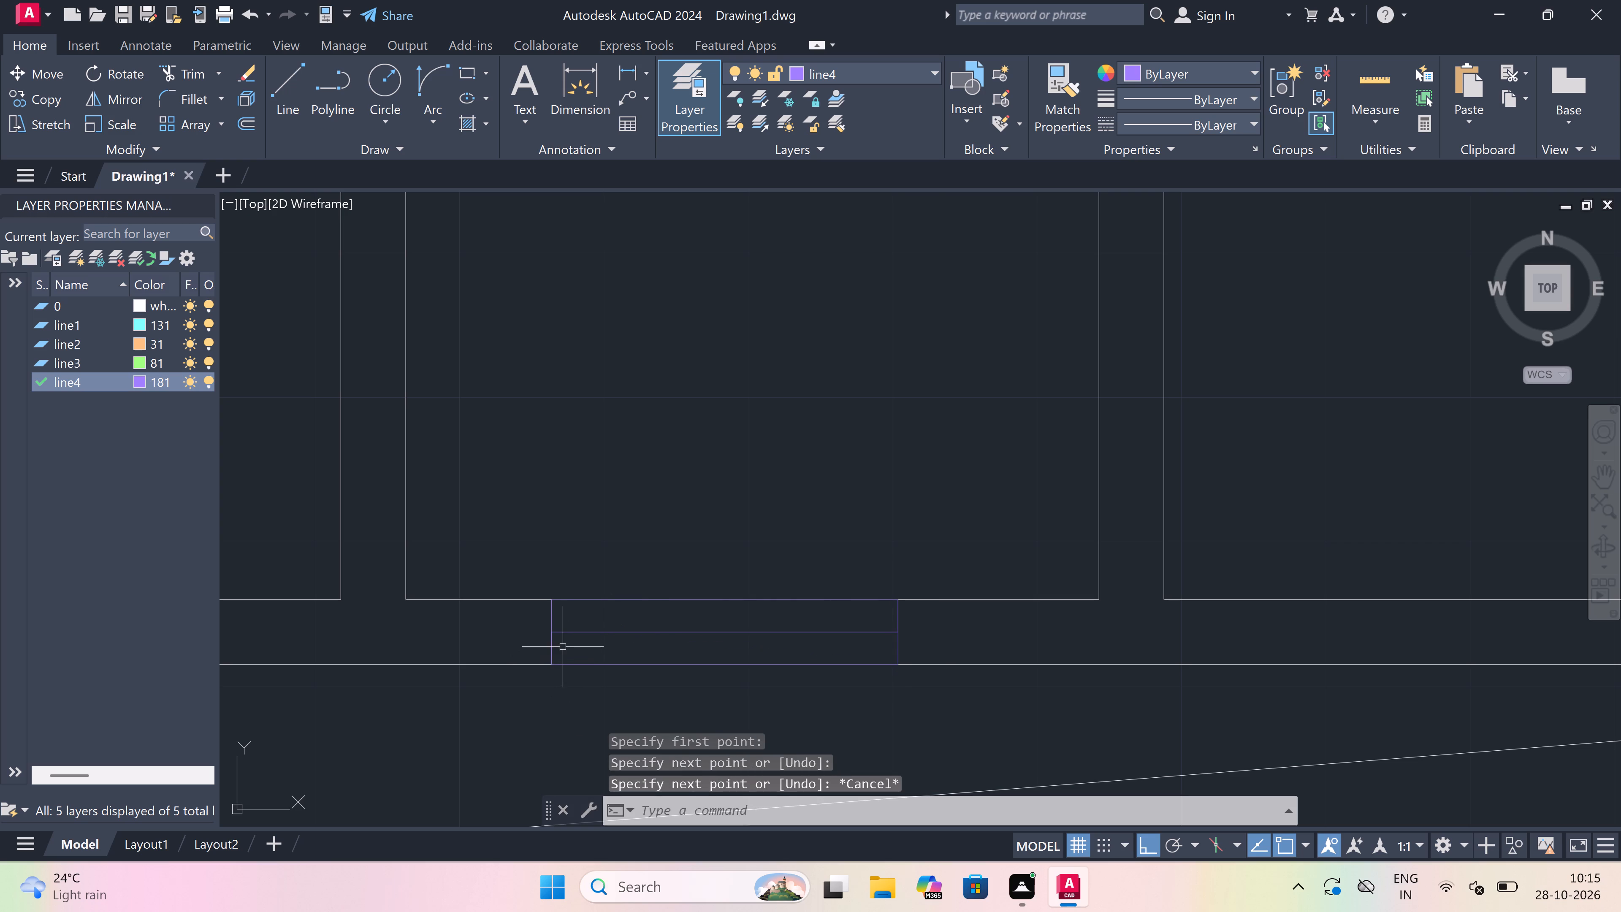
# Draw both jambs and the 5' centre line of a window in the easternmost room's shaft-side wall, west of the entrance door.
pyautogui.press('space')
pyautogui.scroll(-4, 563, 647)
pyautogui.scroll(1, 727, 652)
pyautogui.scroll(2, 683, 619)
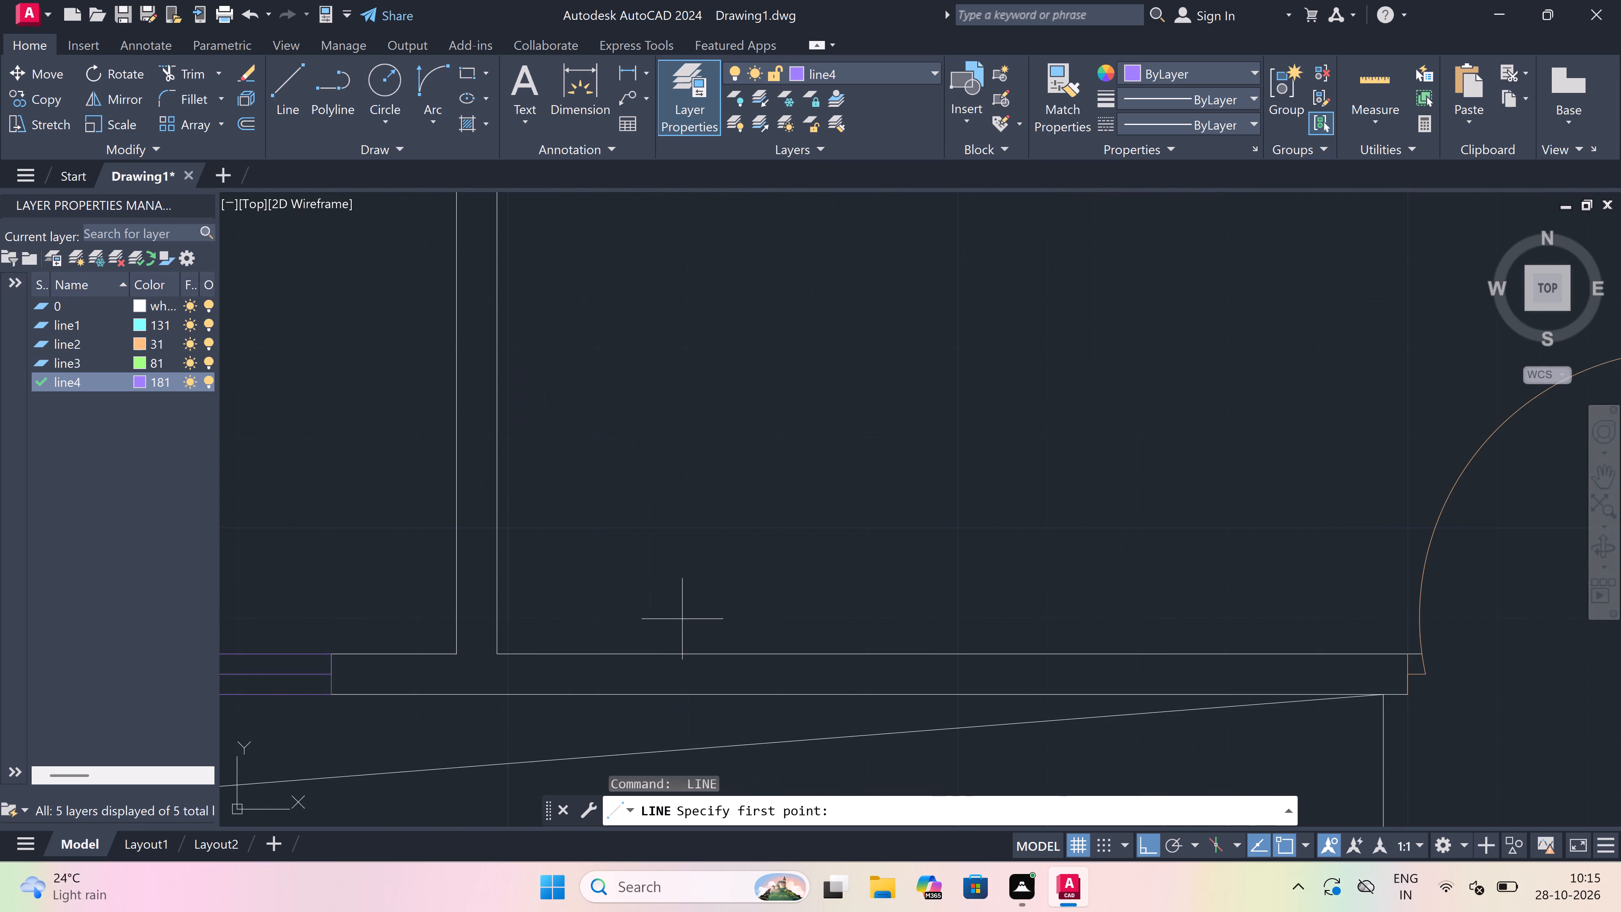
pyautogui.click(613, 651)
pyautogui.moveTo(610, 700); pyautogui.dragTo(611, 694)
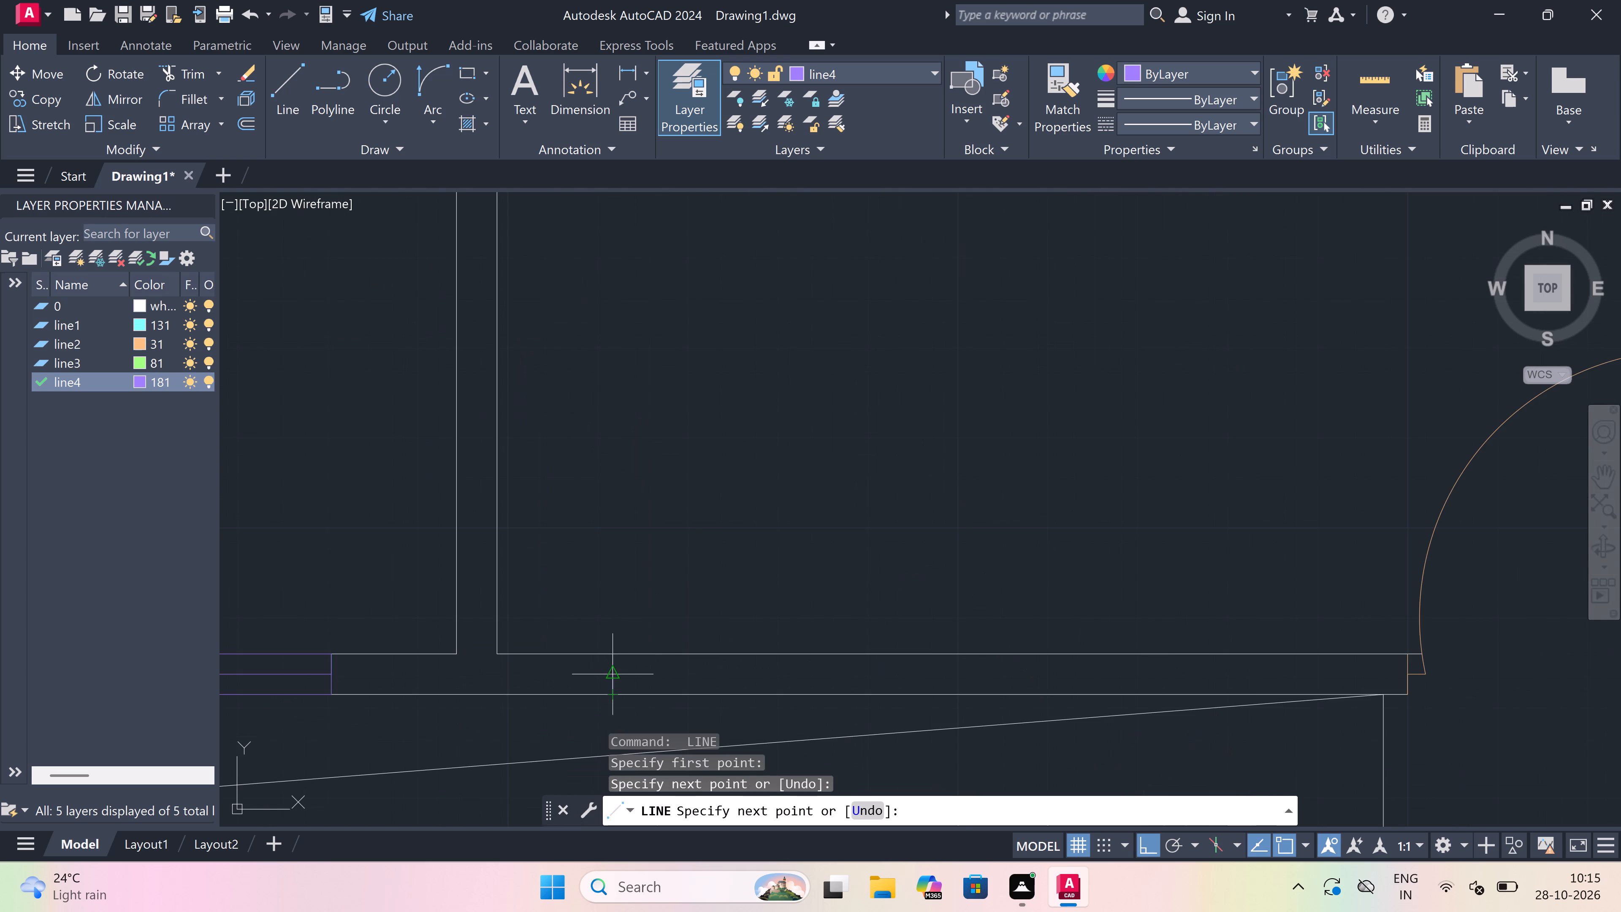
pyautogui.moveTo(611, 678); pyautogui.dragTo(635, 677)
pyautogui.press('5')
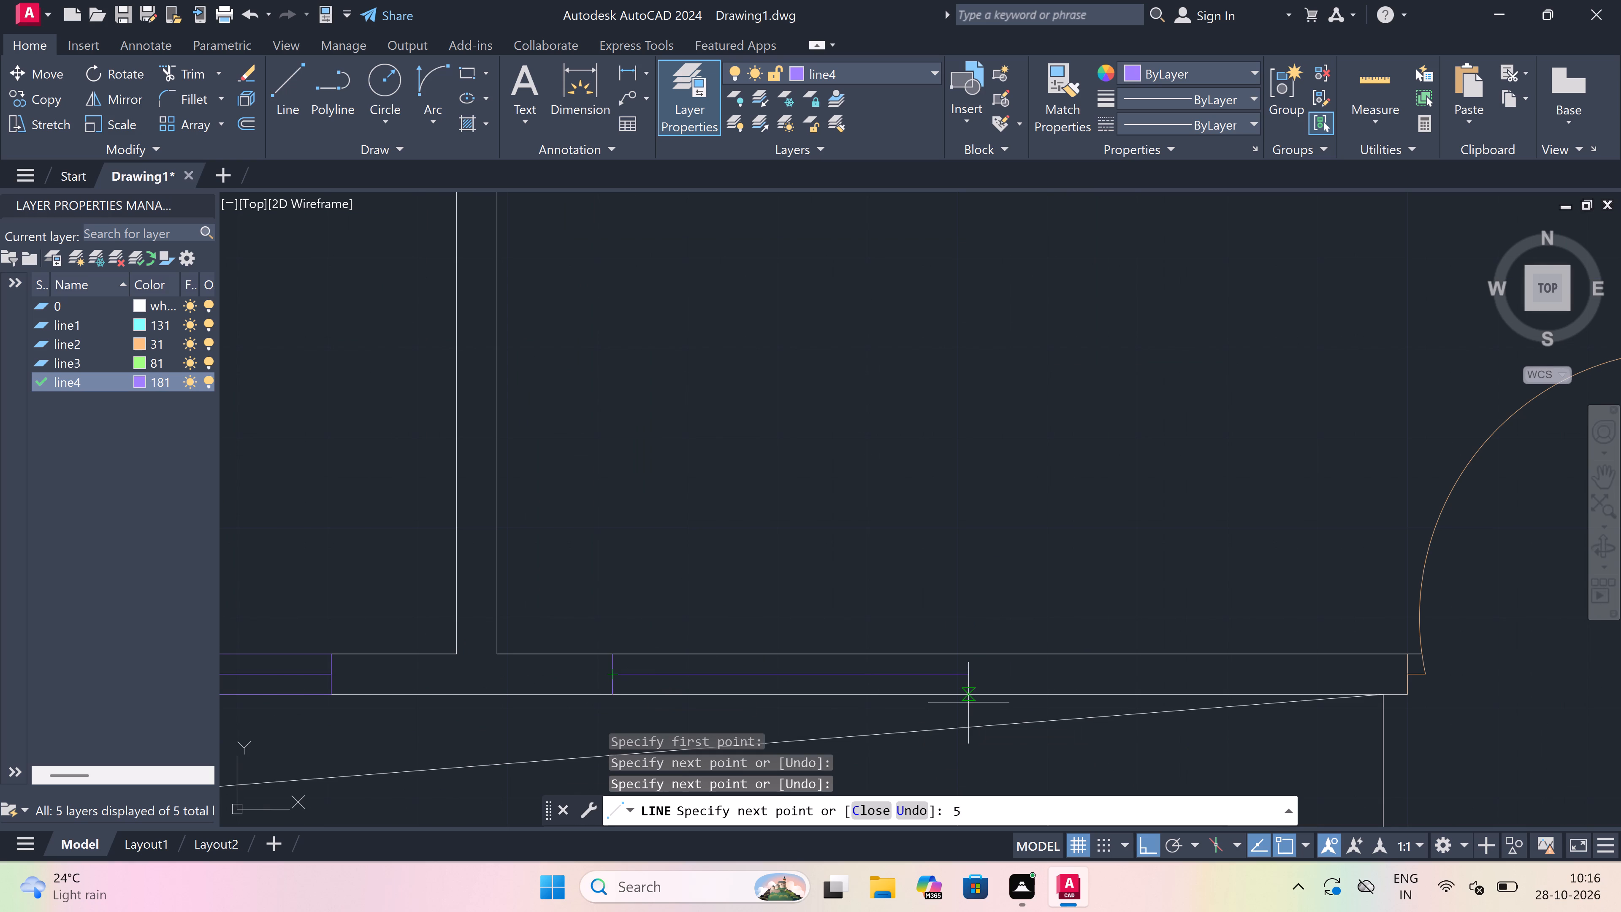
pyautogui.press("'")
pyautogui.press('space')
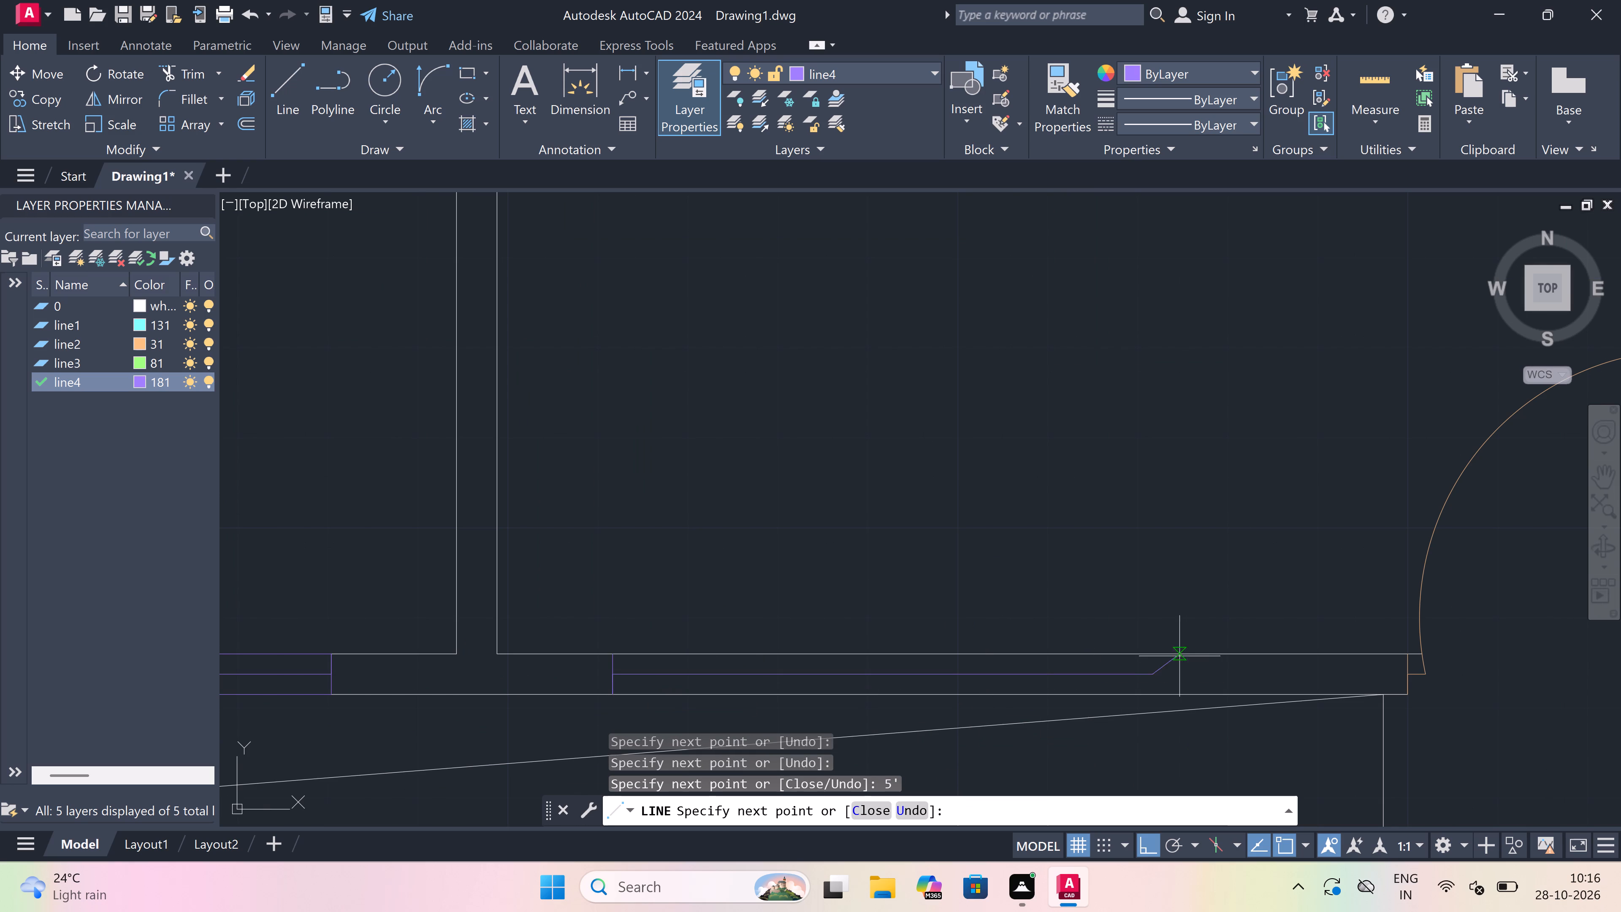
pyautogui.click(1153, 647)
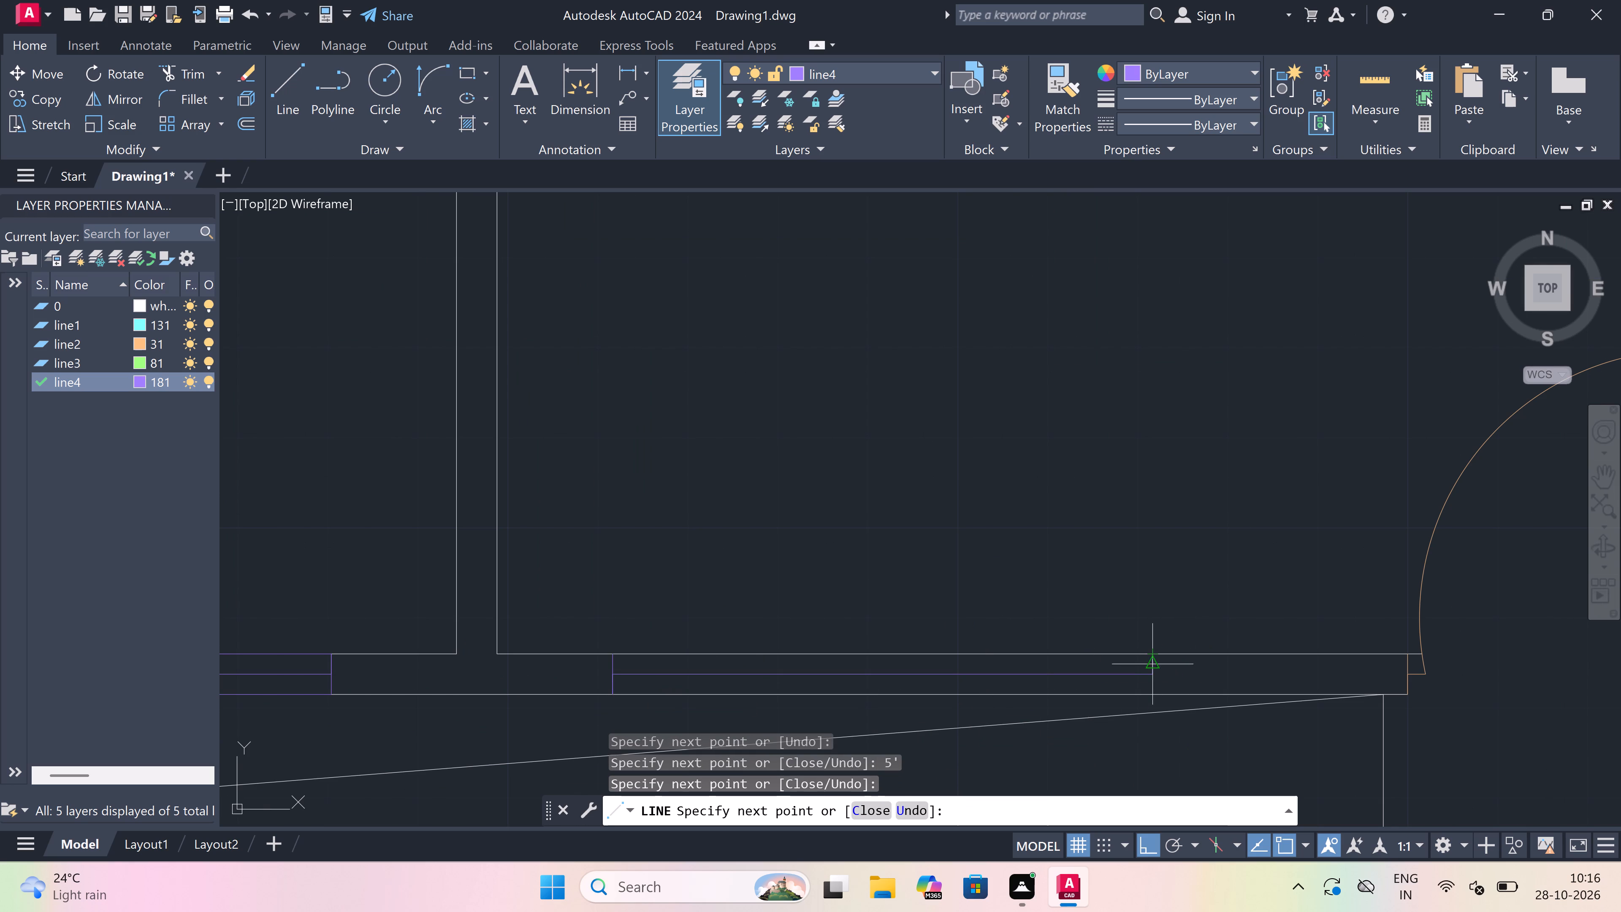
pyautogui.click(1160, 698)
pyautogui.press('Escape')
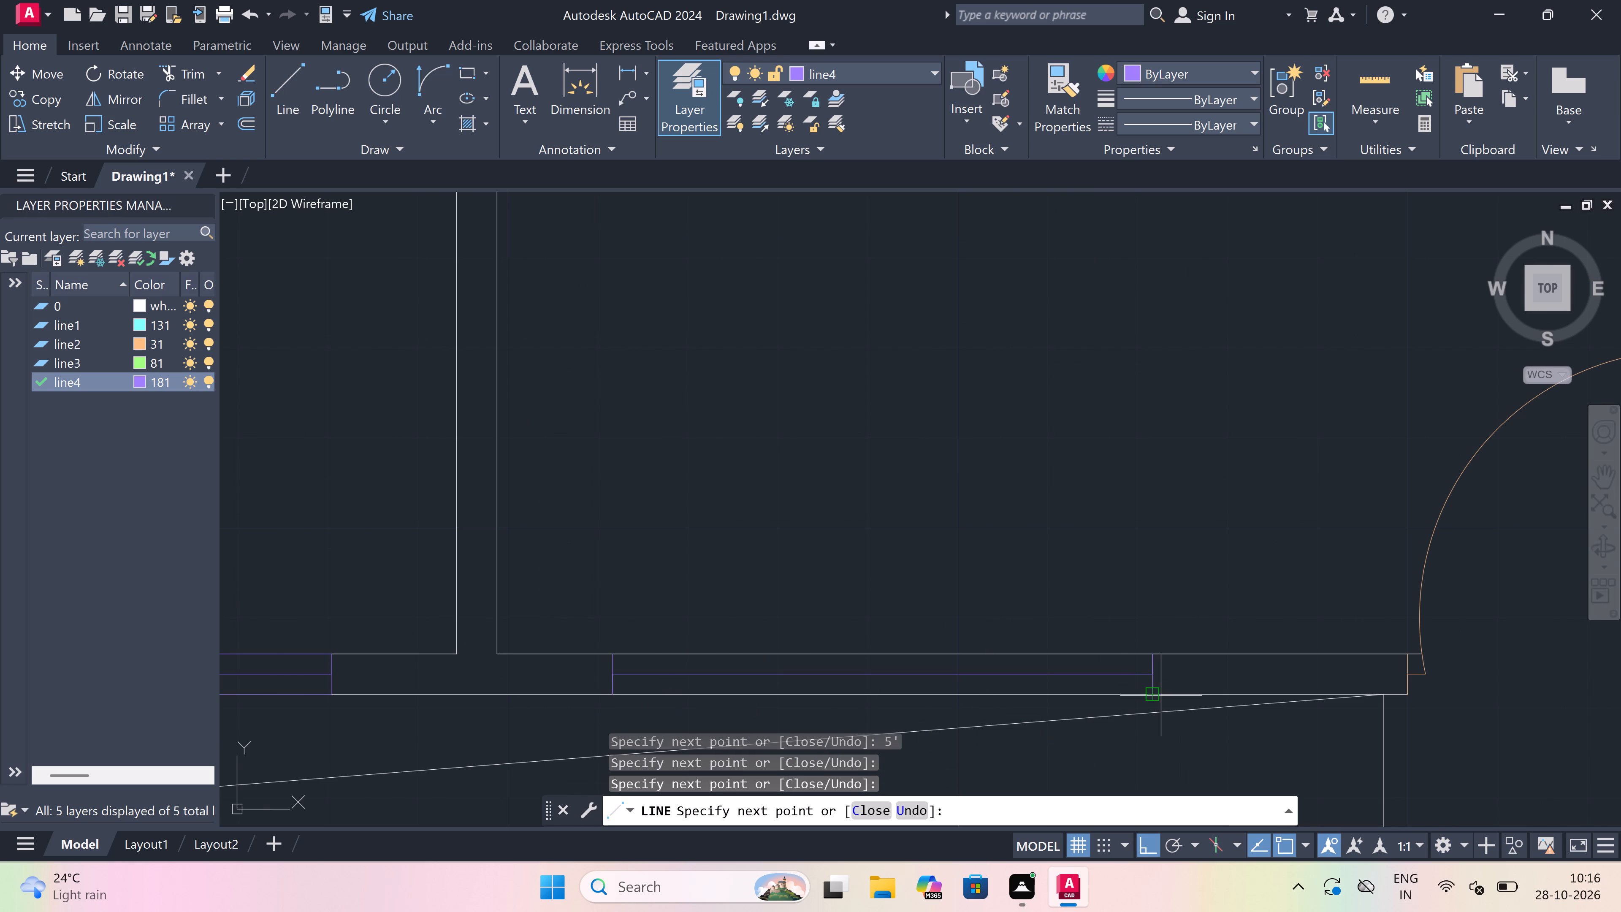
# Trim the outer and inner wall lines between the jambs of the easternmost room's 5' shaft-side window.
pyautogui.scroll(-2, 1054, 597)
pyautogui.scroll(1, 1021, 671)
pyautogui.scroll(2, 1018, 629)
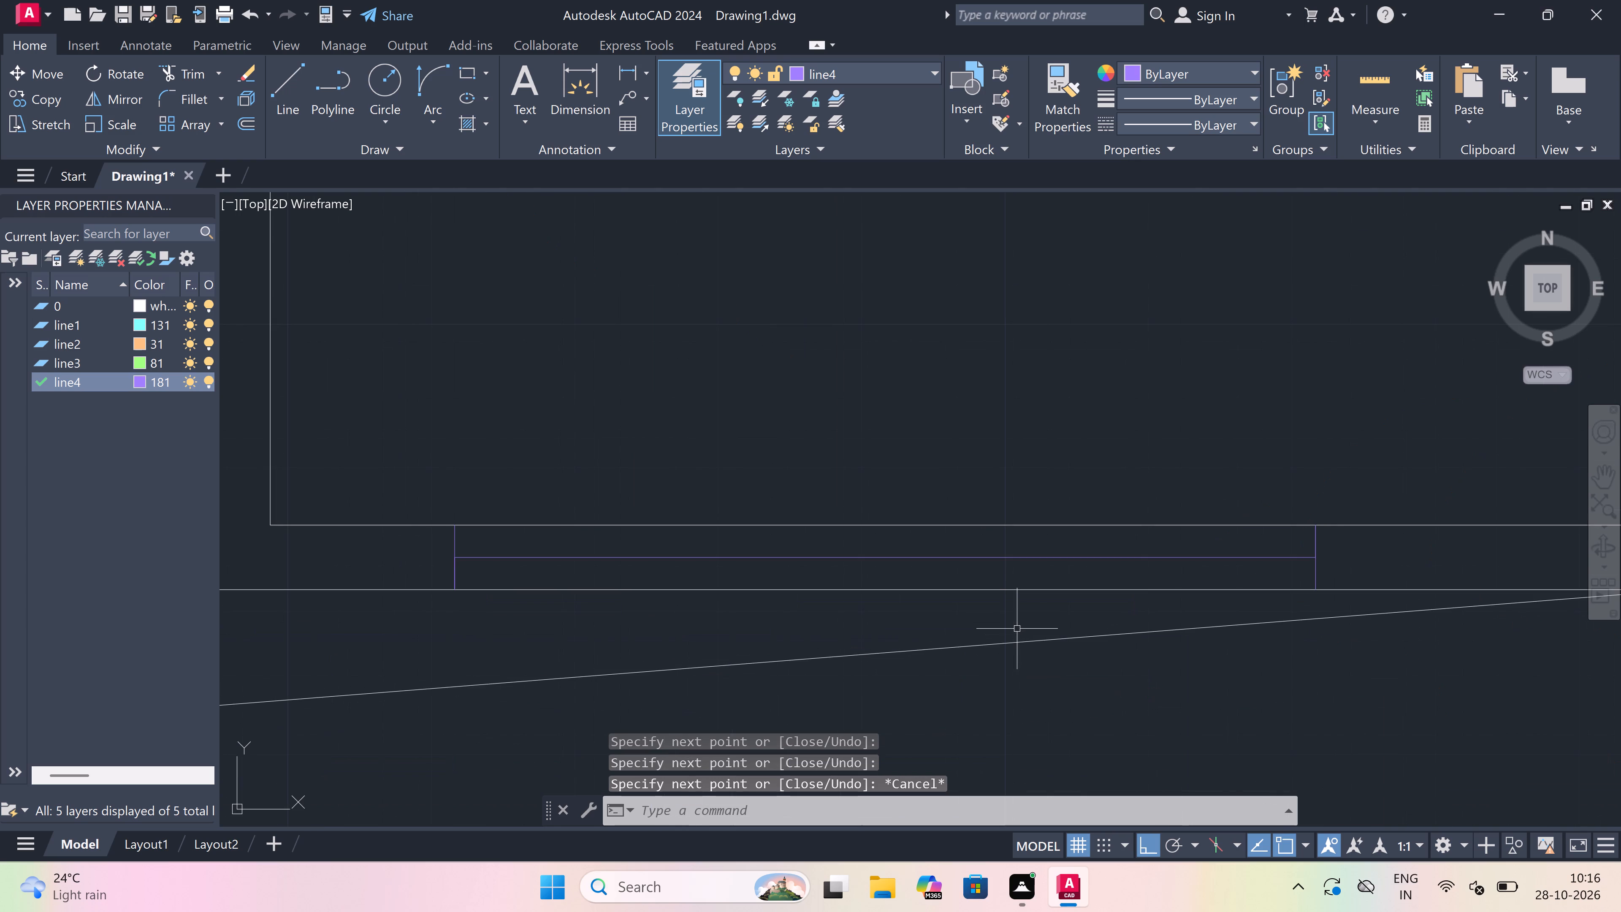
pyautogui.write('tr')
pyautogui.press('space')
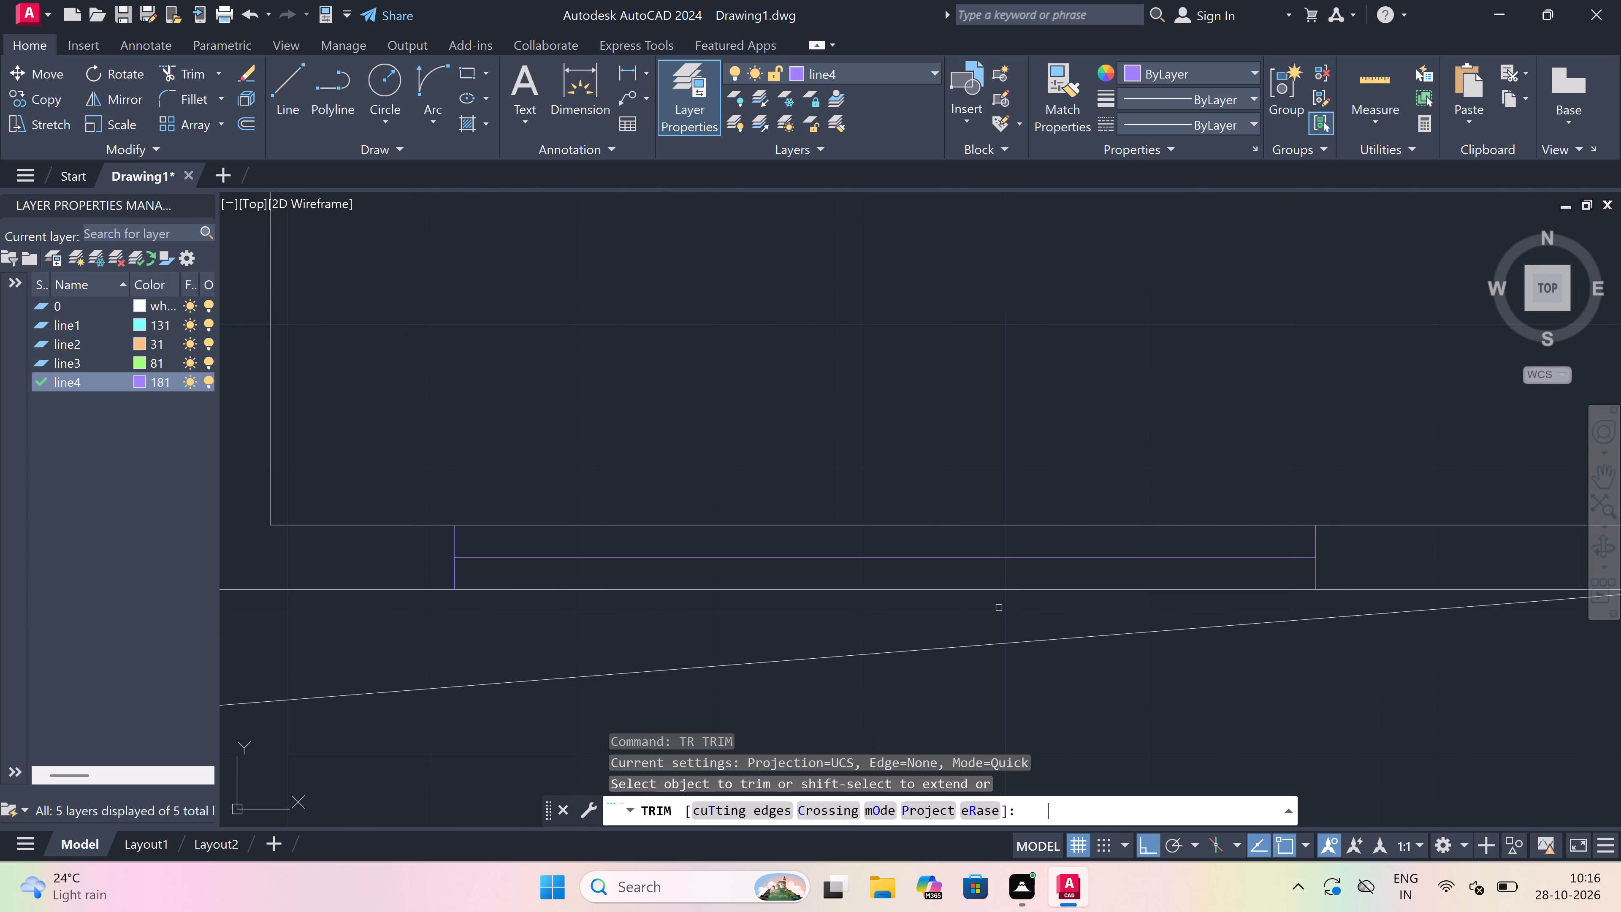
pyautogui.click(960, 588)
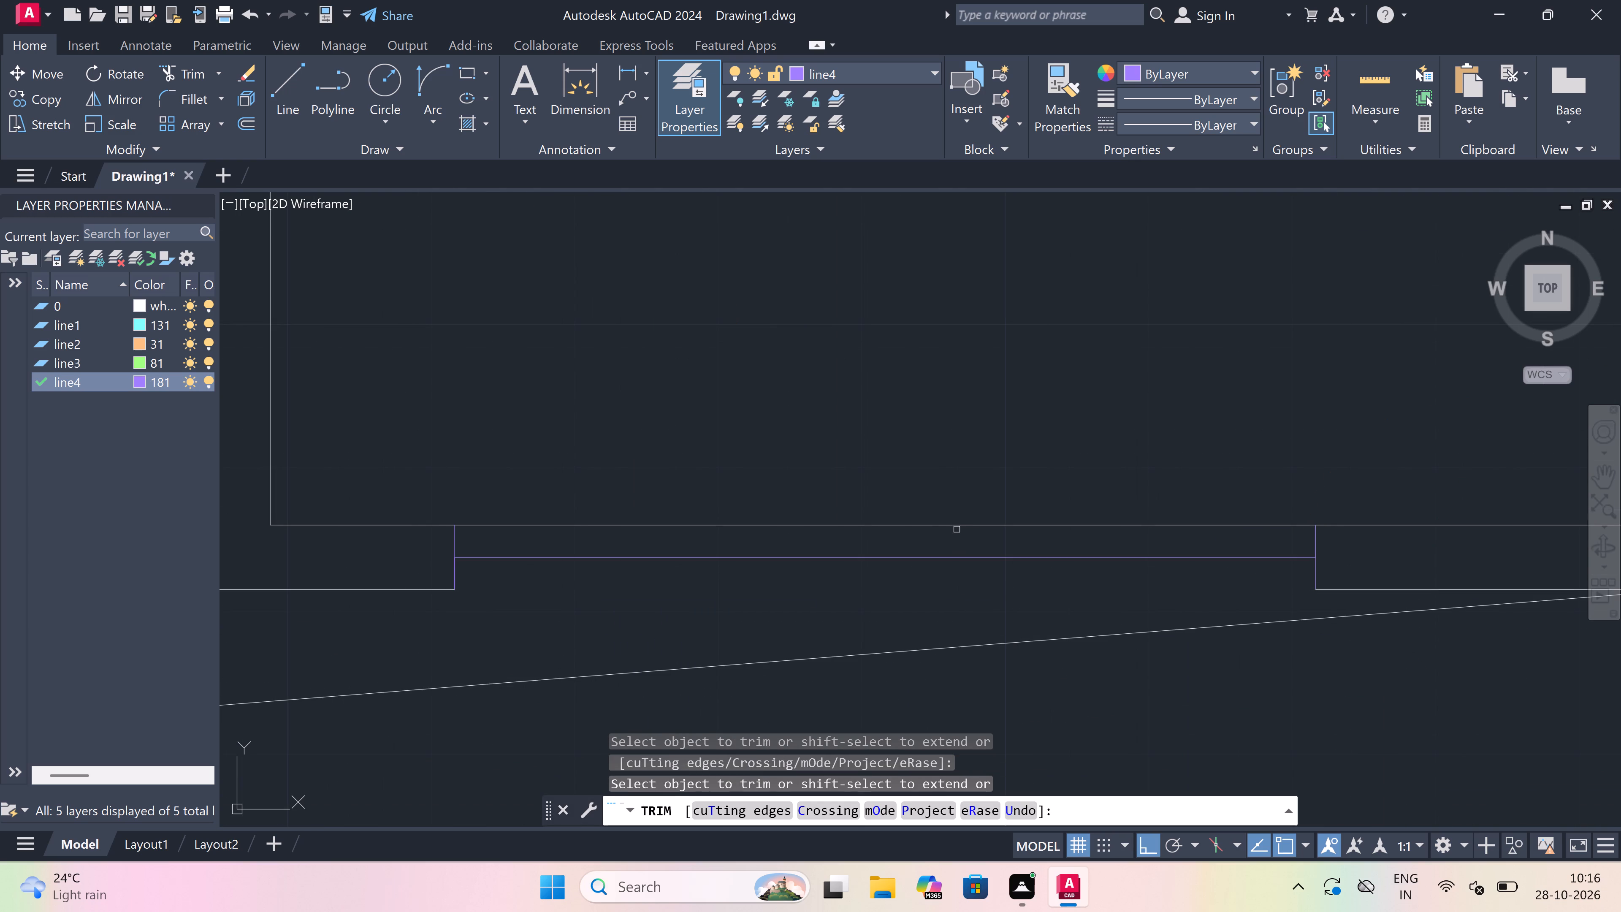
pyautogui.click(957, 528)
pyautogui.press('Escape')
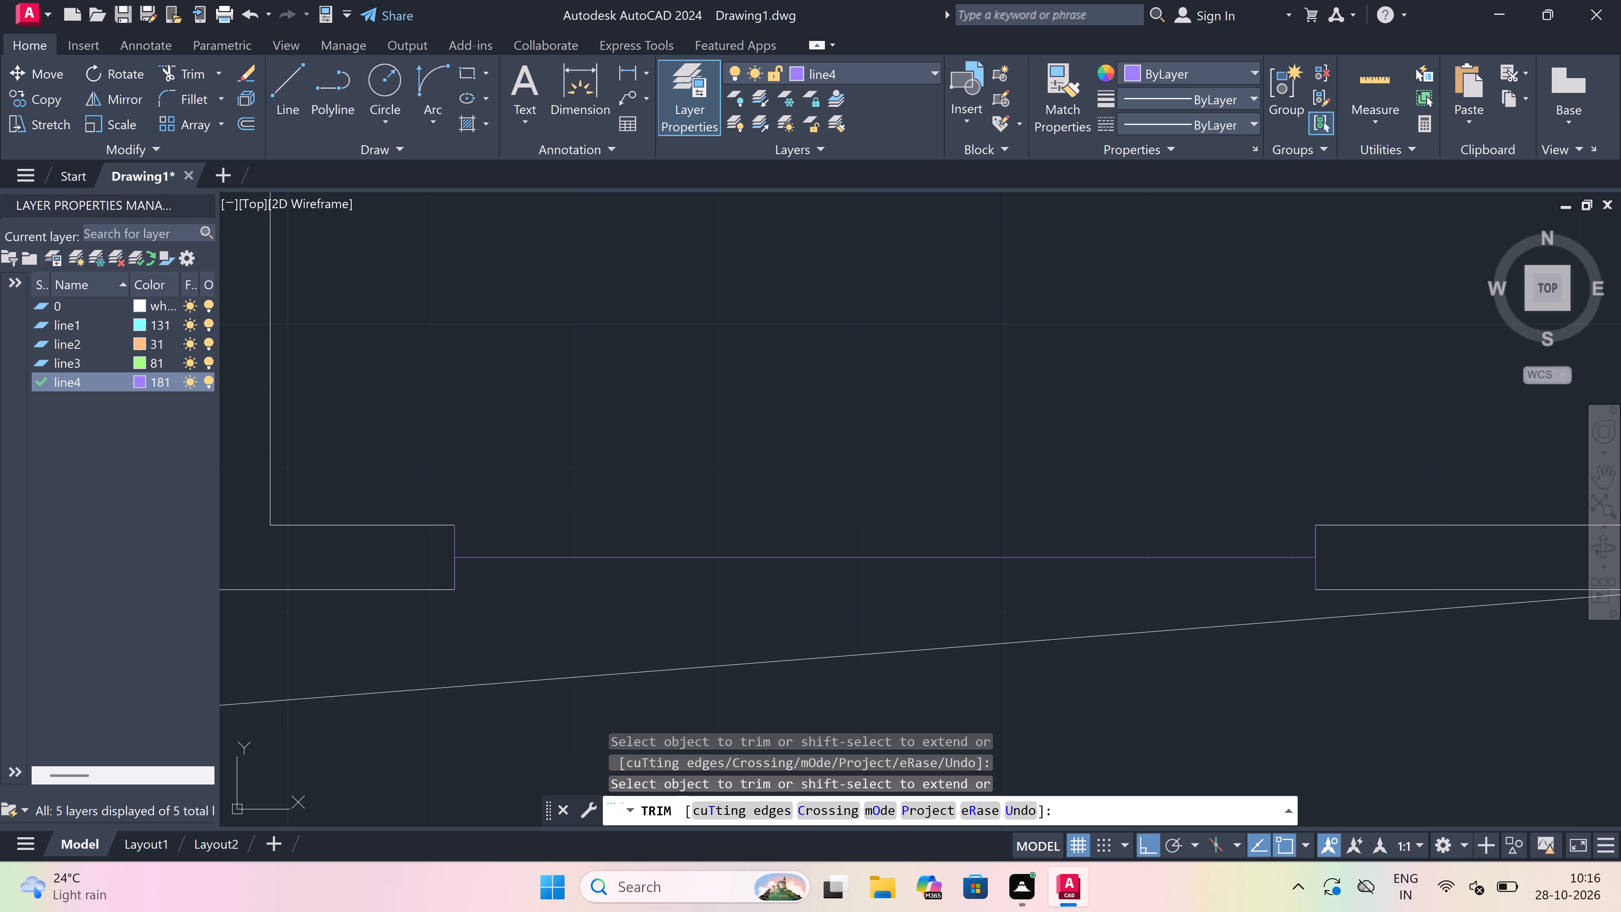
# Draw the outer and inner face lines of the easternmost room's 5' shaft-side window between its jambs.
pyautogui.press('l')
pyautogui.press('space')
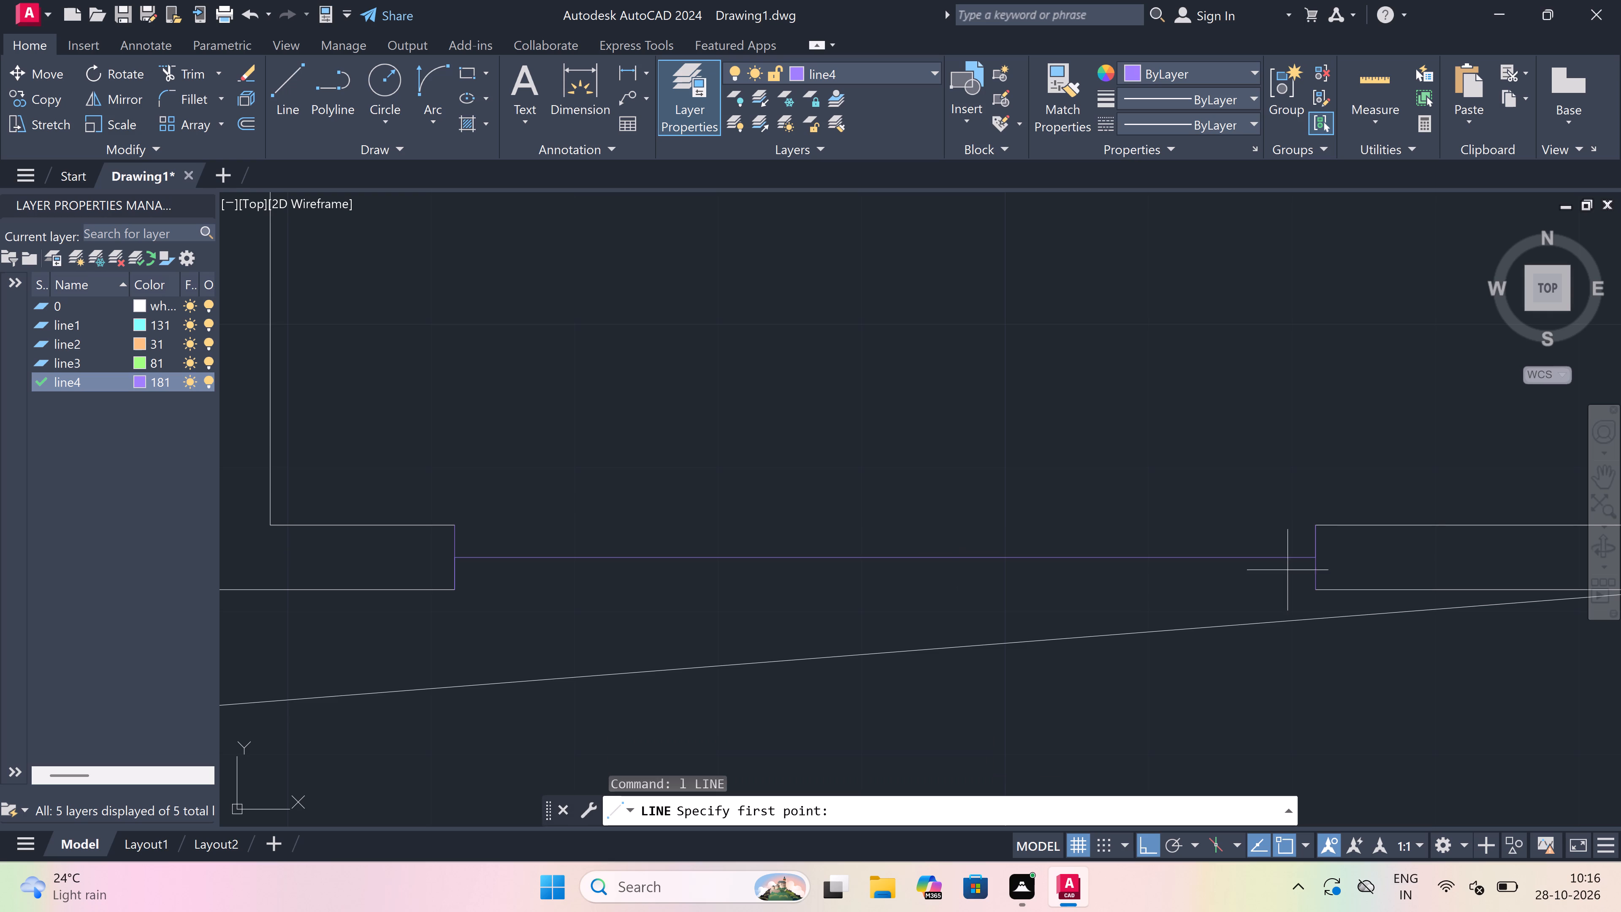
pyautogui.moveTo(1310, 592); pyautogui.dragTo(1243, 591)
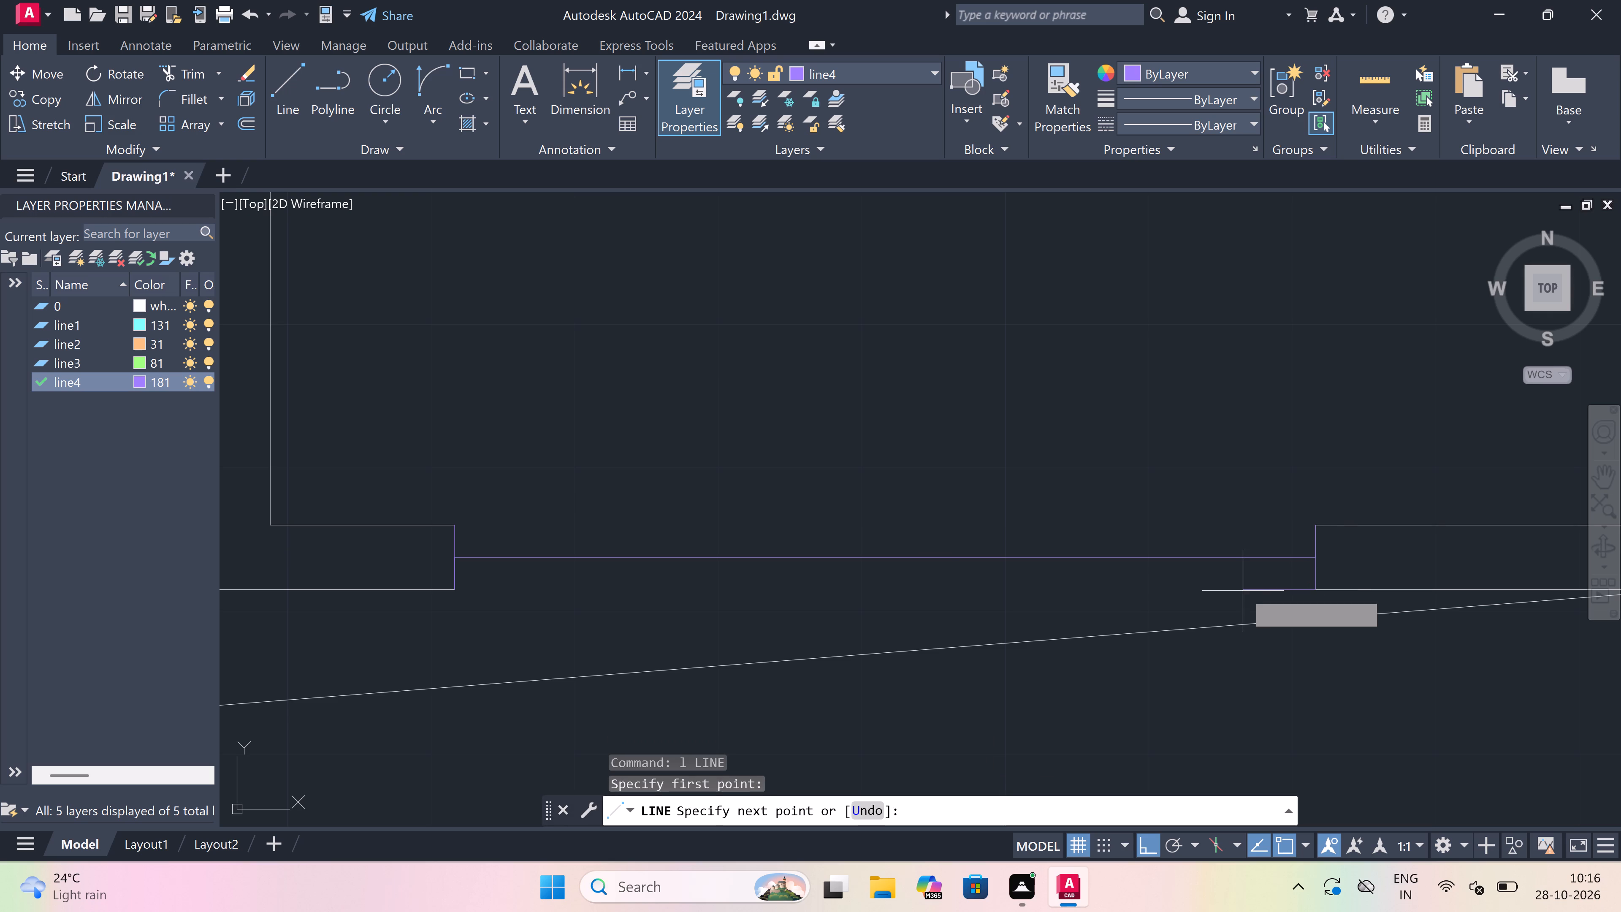
pyautogui.click(446, 588)
pyautogui.press('Escape')
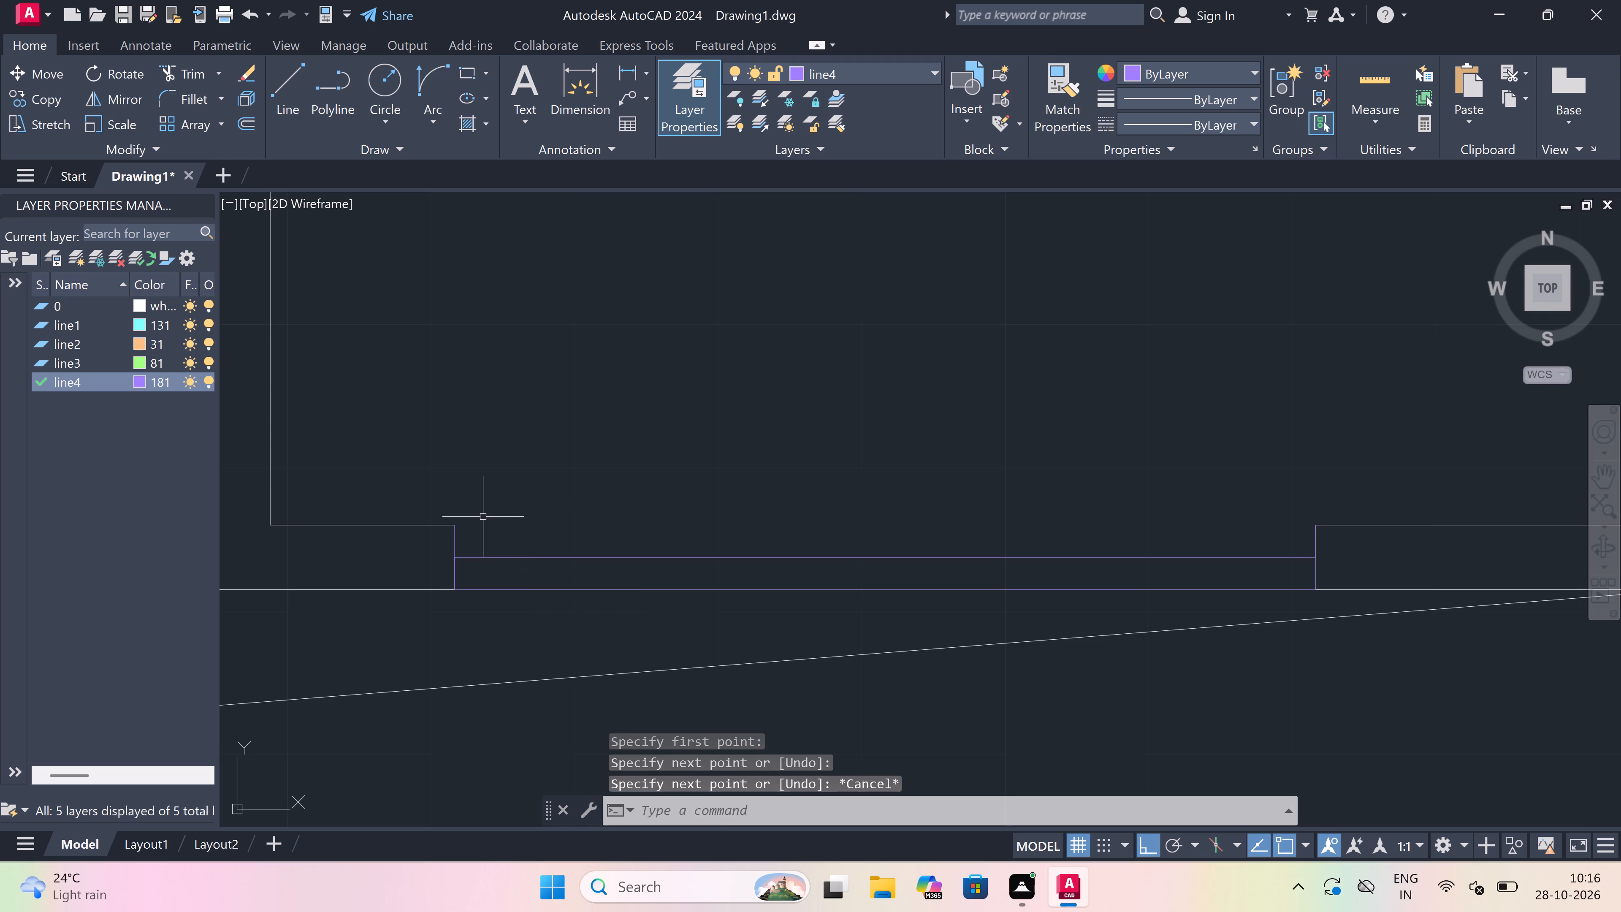
pyautogui.press('space')
pyautogui.moveTo(451, 519); pyautogui.dragTo(557, 527)
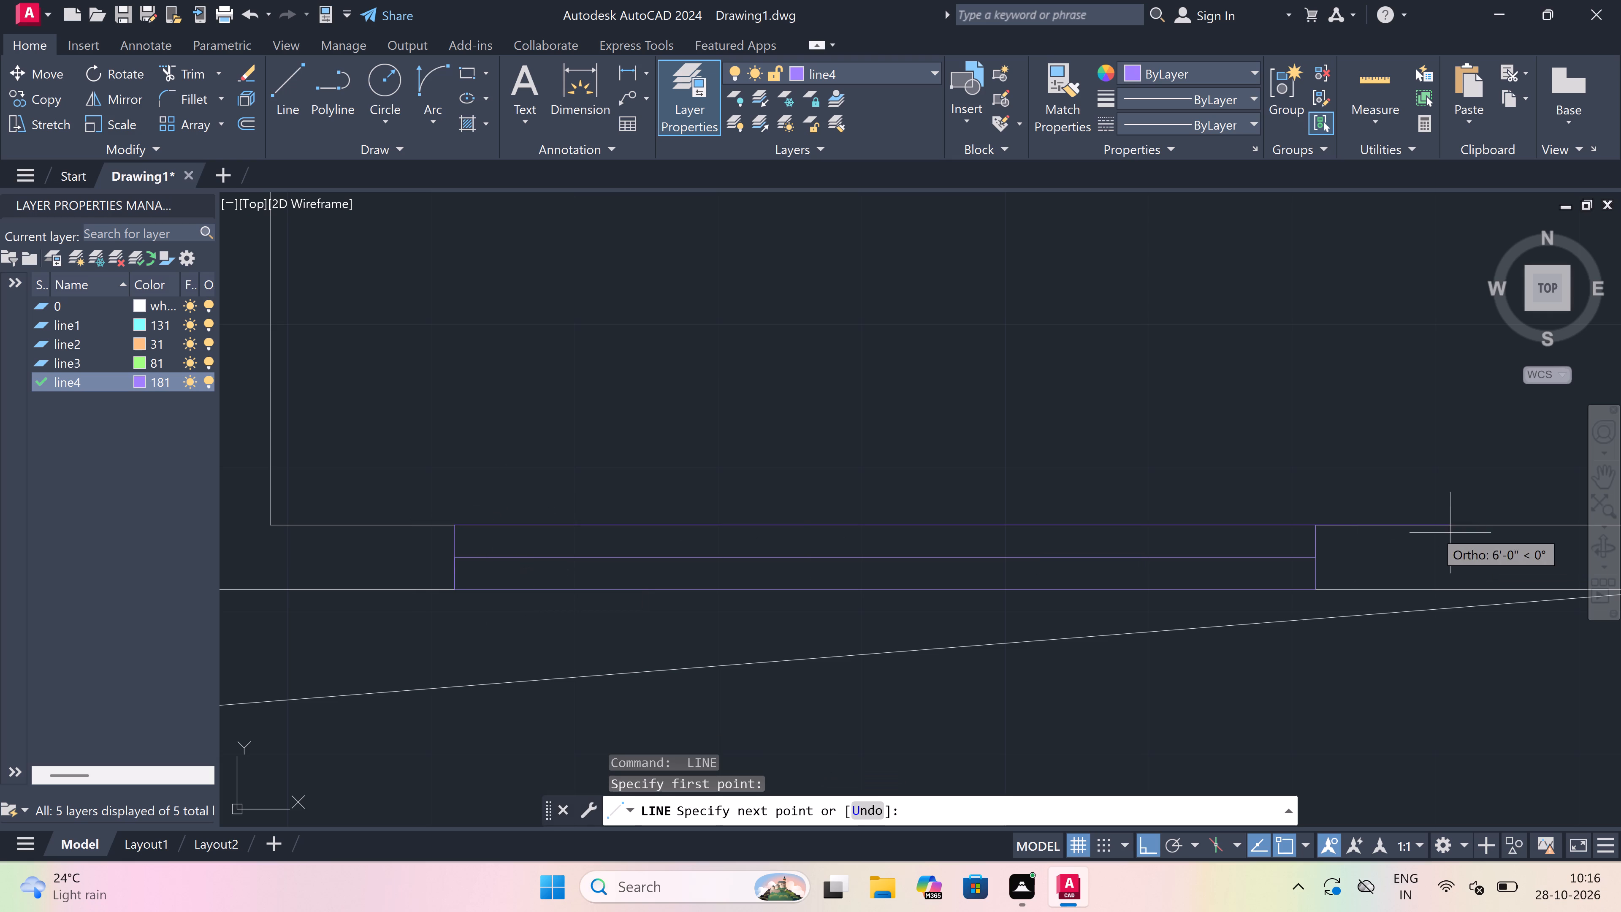
pyautogui.click(1319, 528)
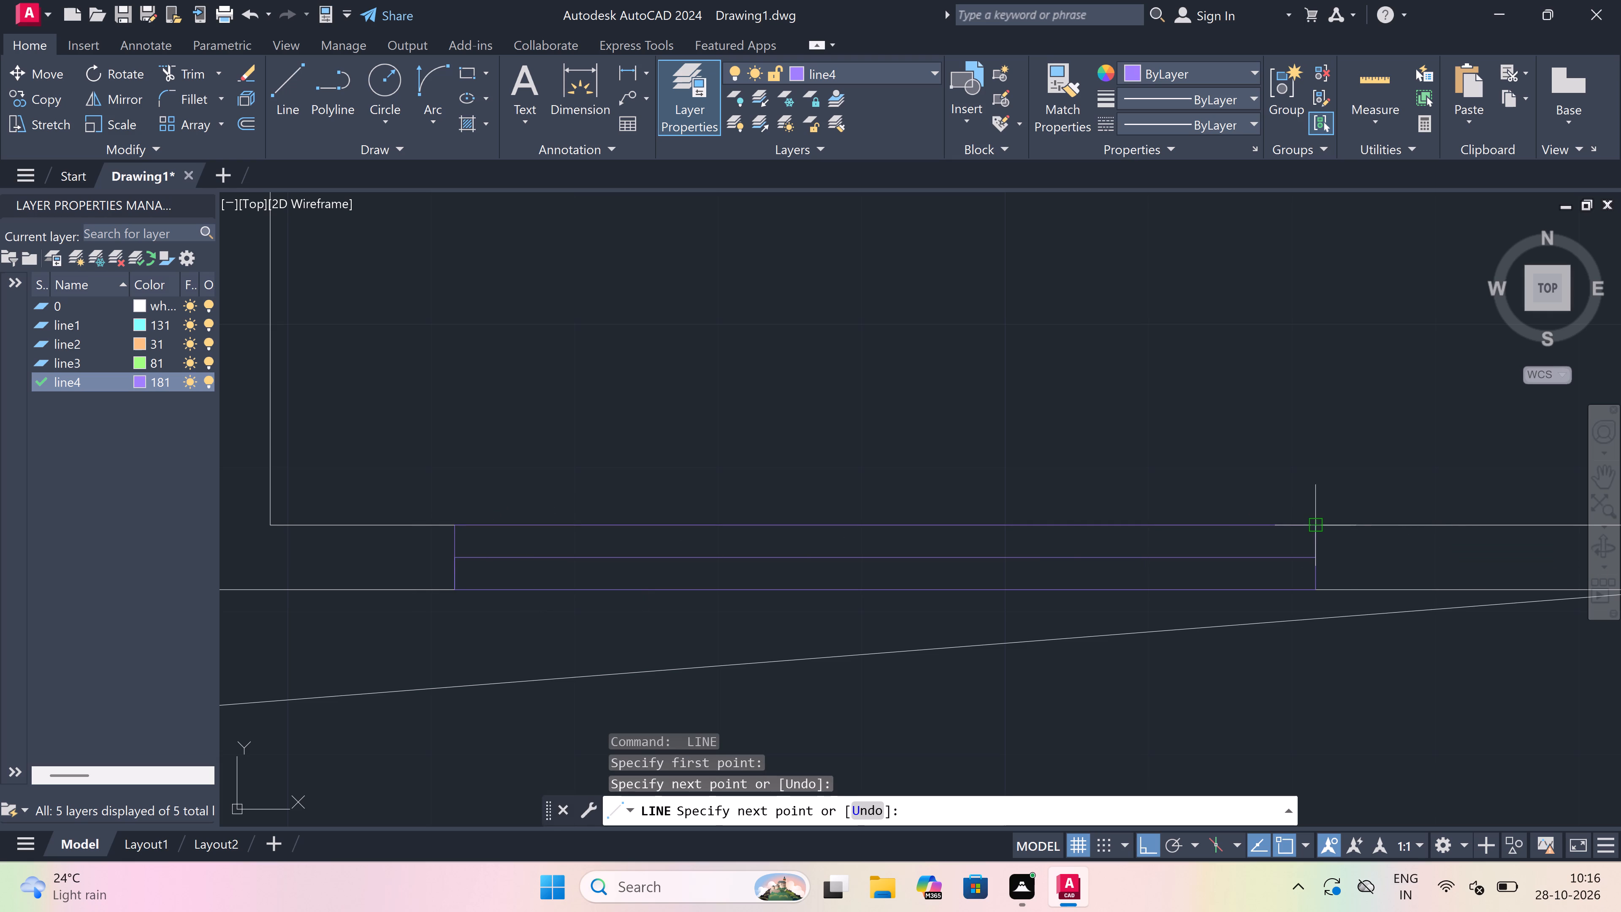
pyautogui.press('Escape')
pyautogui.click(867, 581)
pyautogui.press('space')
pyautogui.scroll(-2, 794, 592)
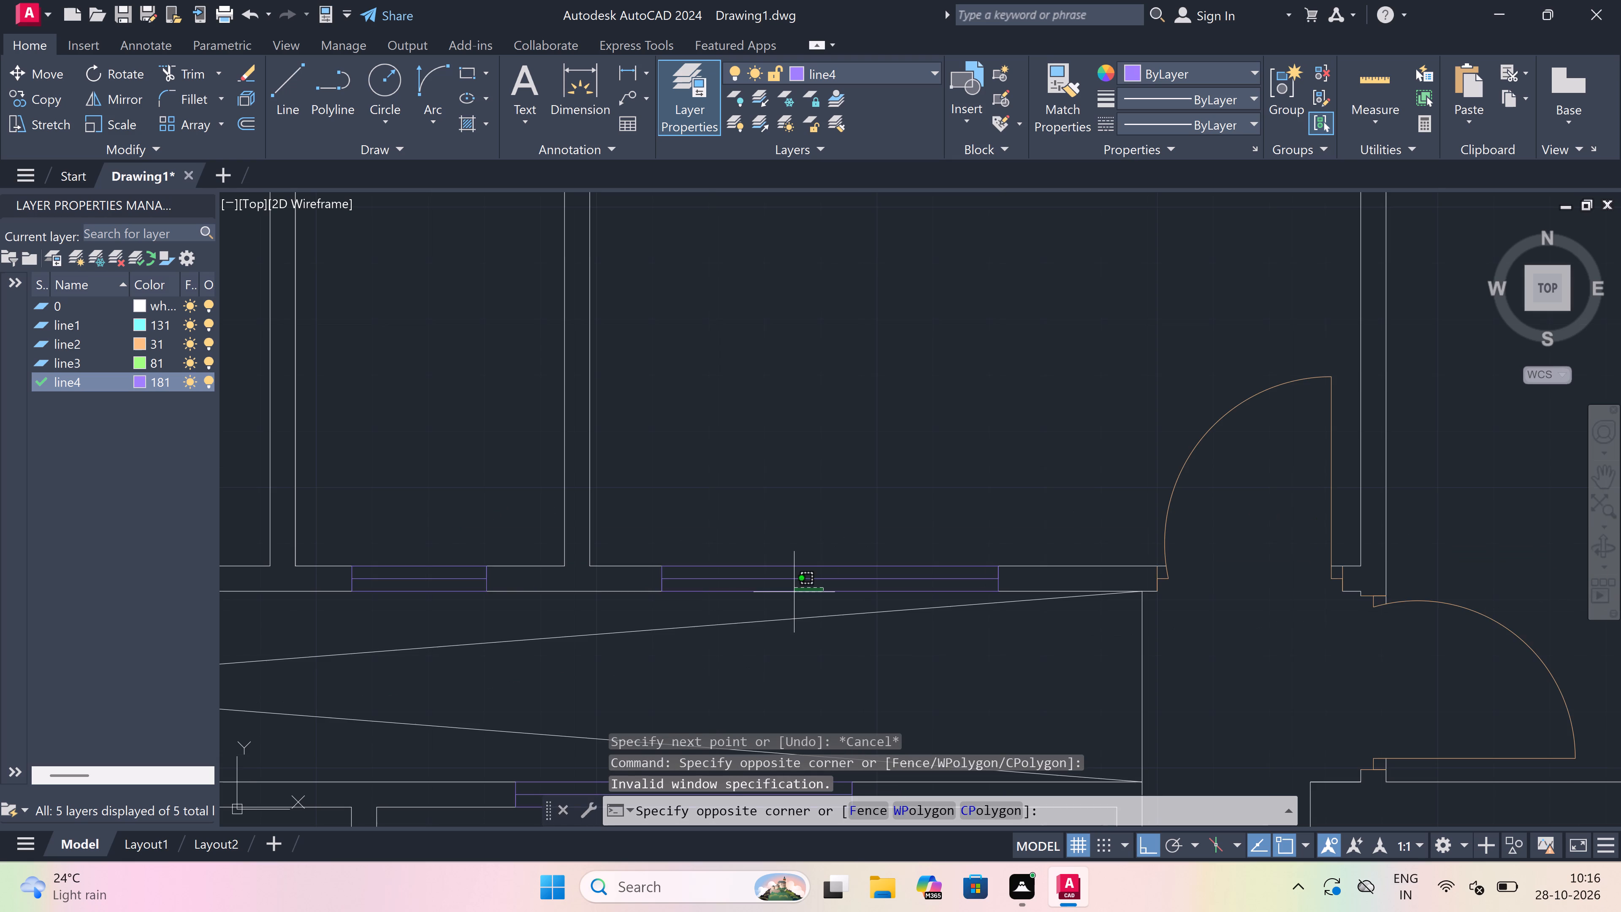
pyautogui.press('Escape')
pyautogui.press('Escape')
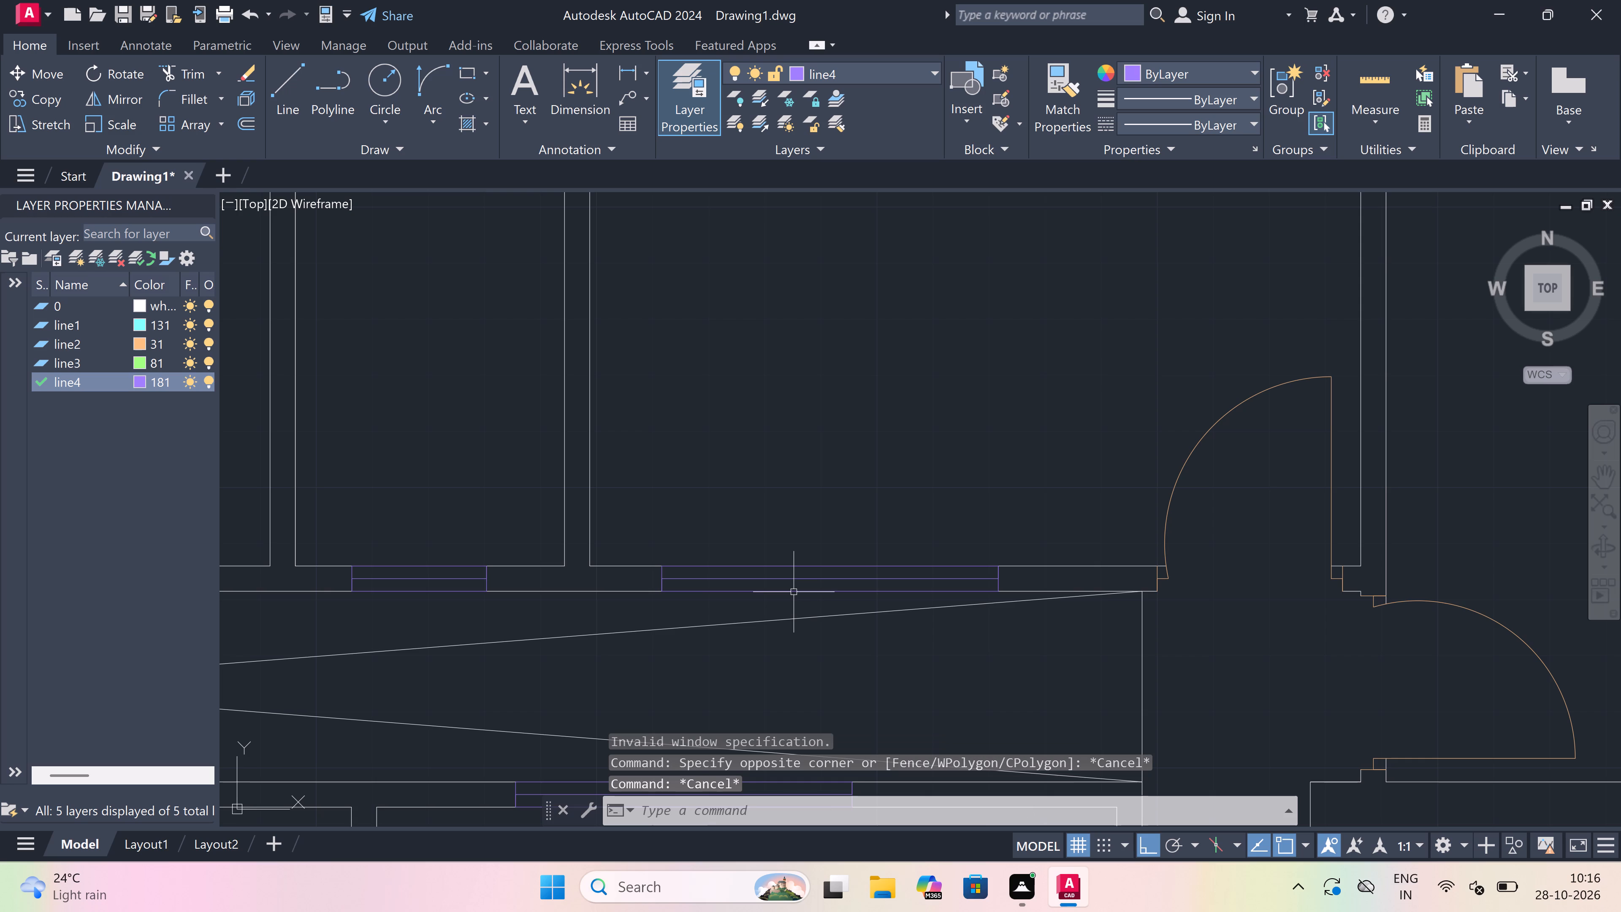
# Draw both jambs and the 5' centre line of a window in the west exterior wall of the westernmost room north of the shaft.
pyautogui.press('l')
pyautogui.press('space')
pyautogui.scroll(-4, 794, 591)
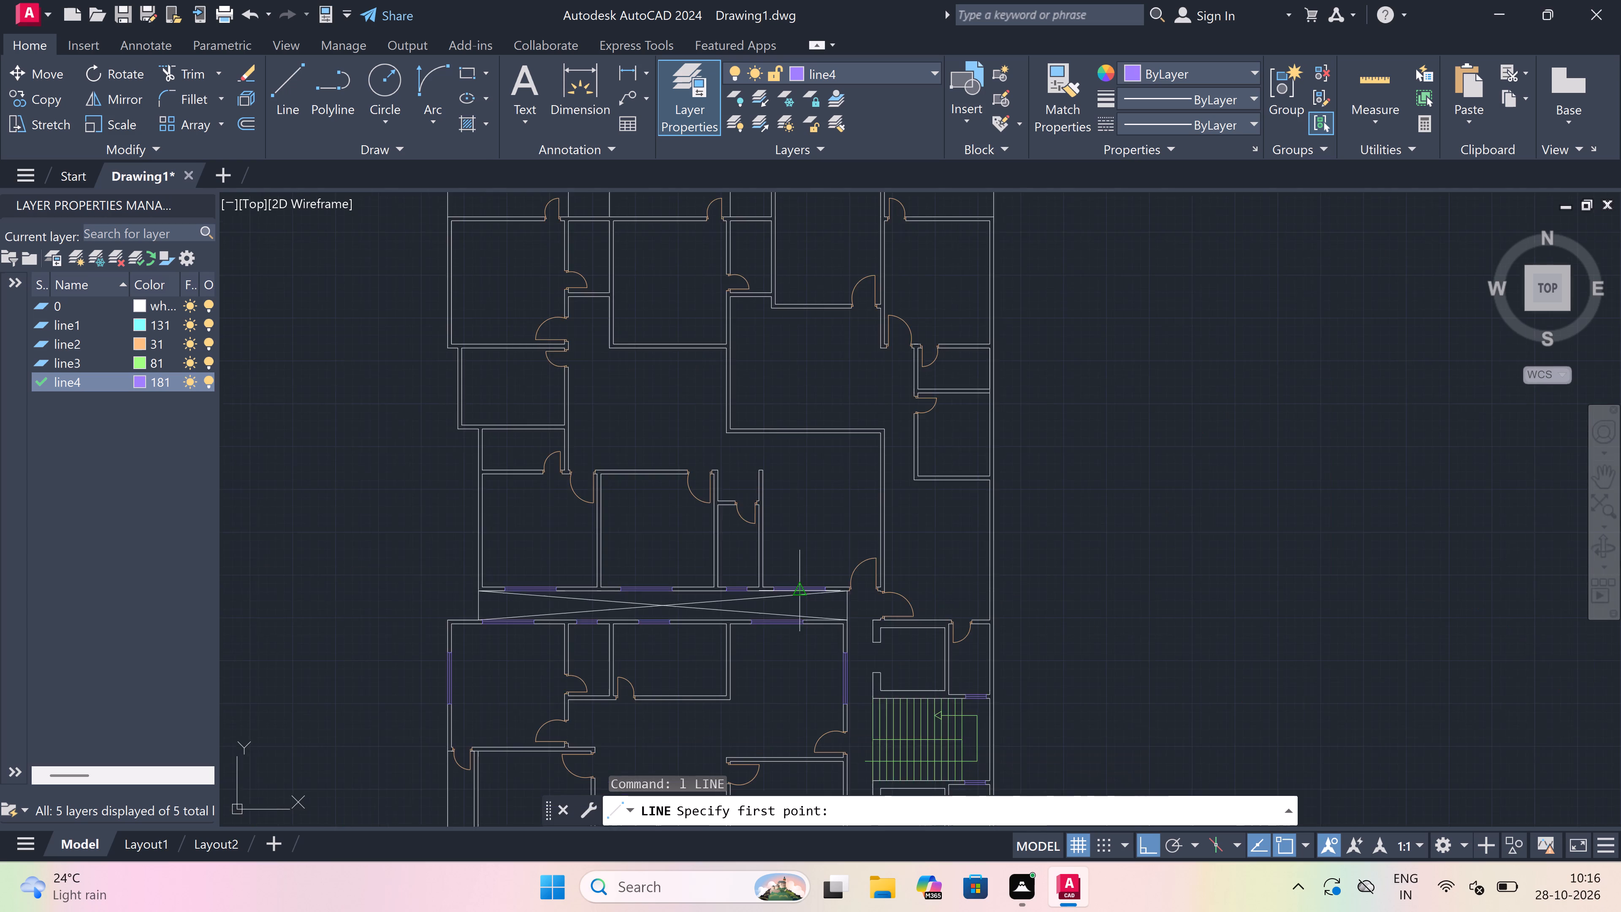
pyautogui.scroll(-2, 794, 591)
pyautogui.scroll(3, 843, 513)
pyautogui.scroll(-2, 835, 523)
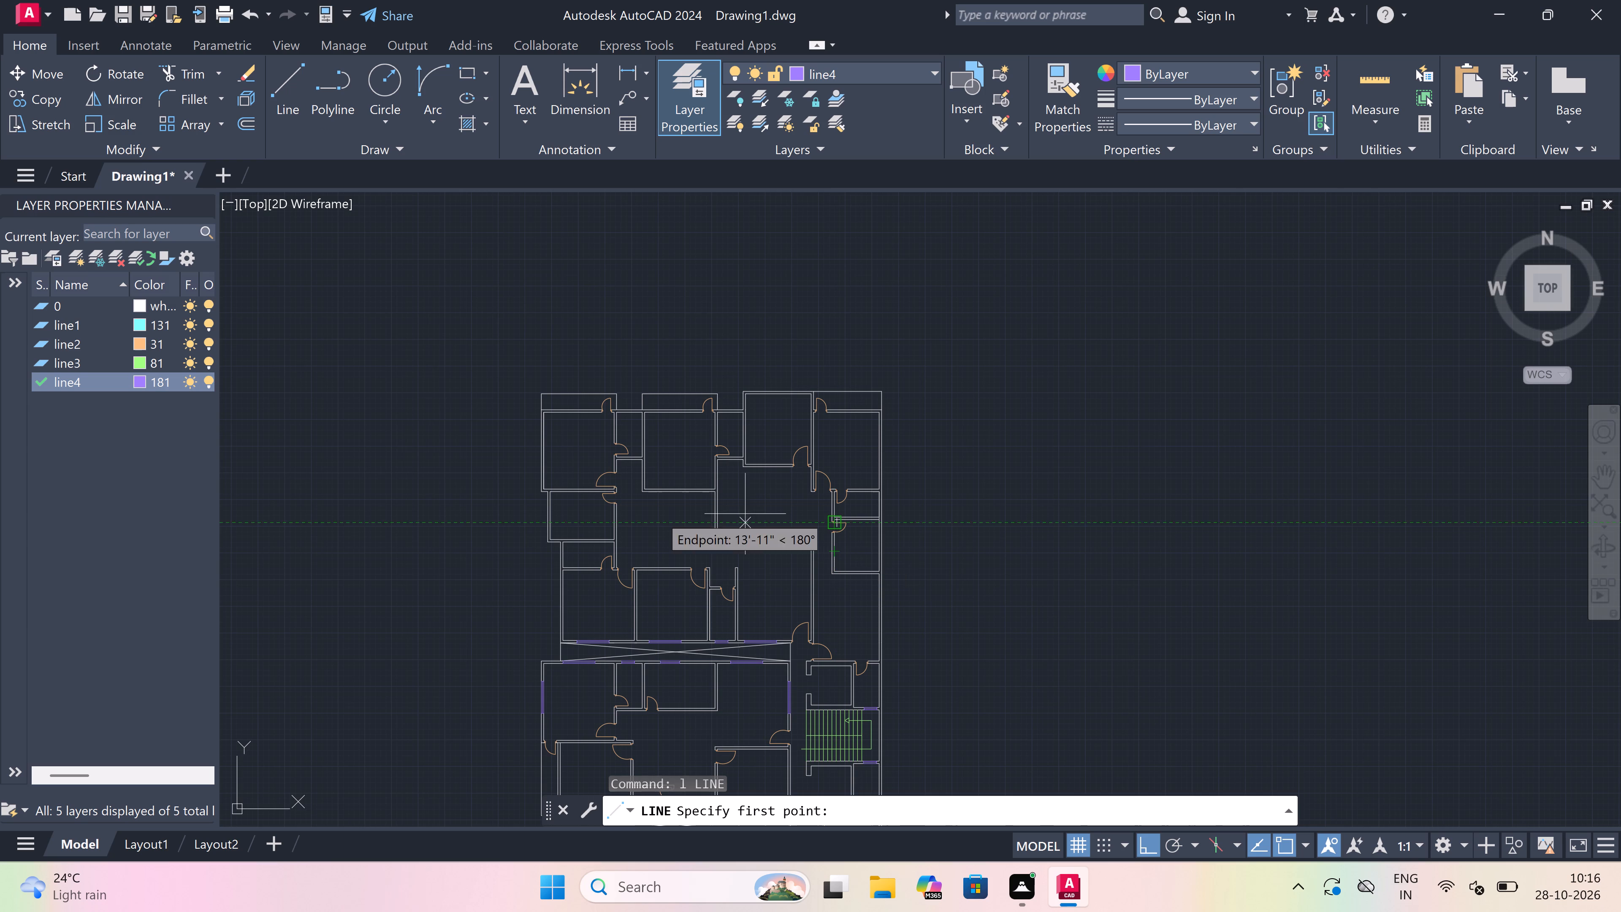
pyautogui.scroll(3, 573, 618)
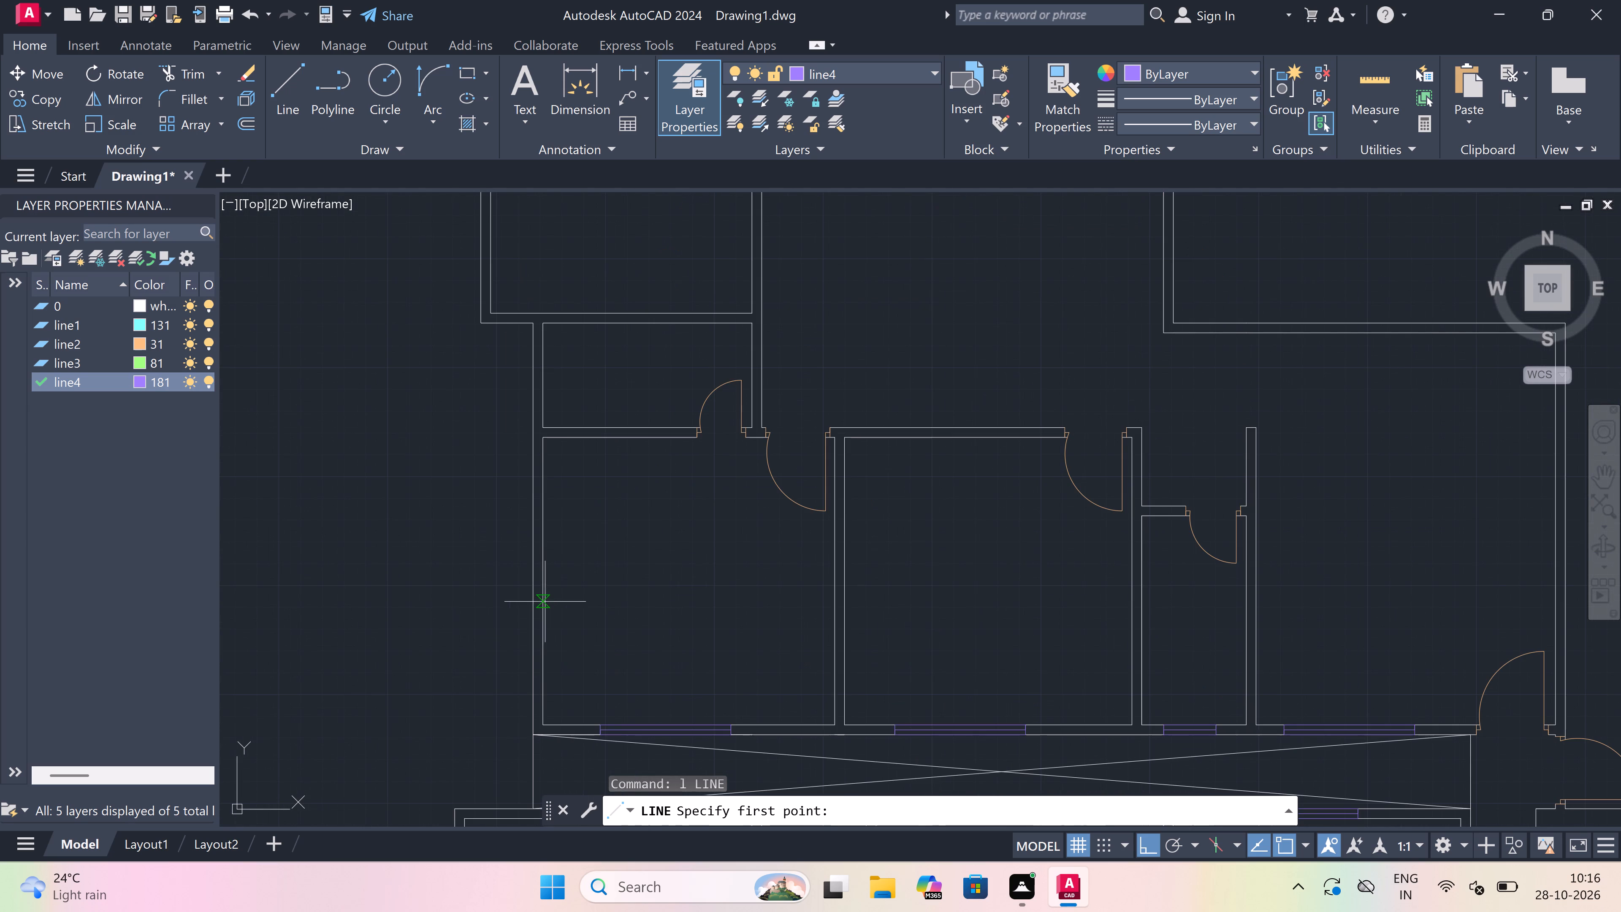
pyautogui.click(523, 654)
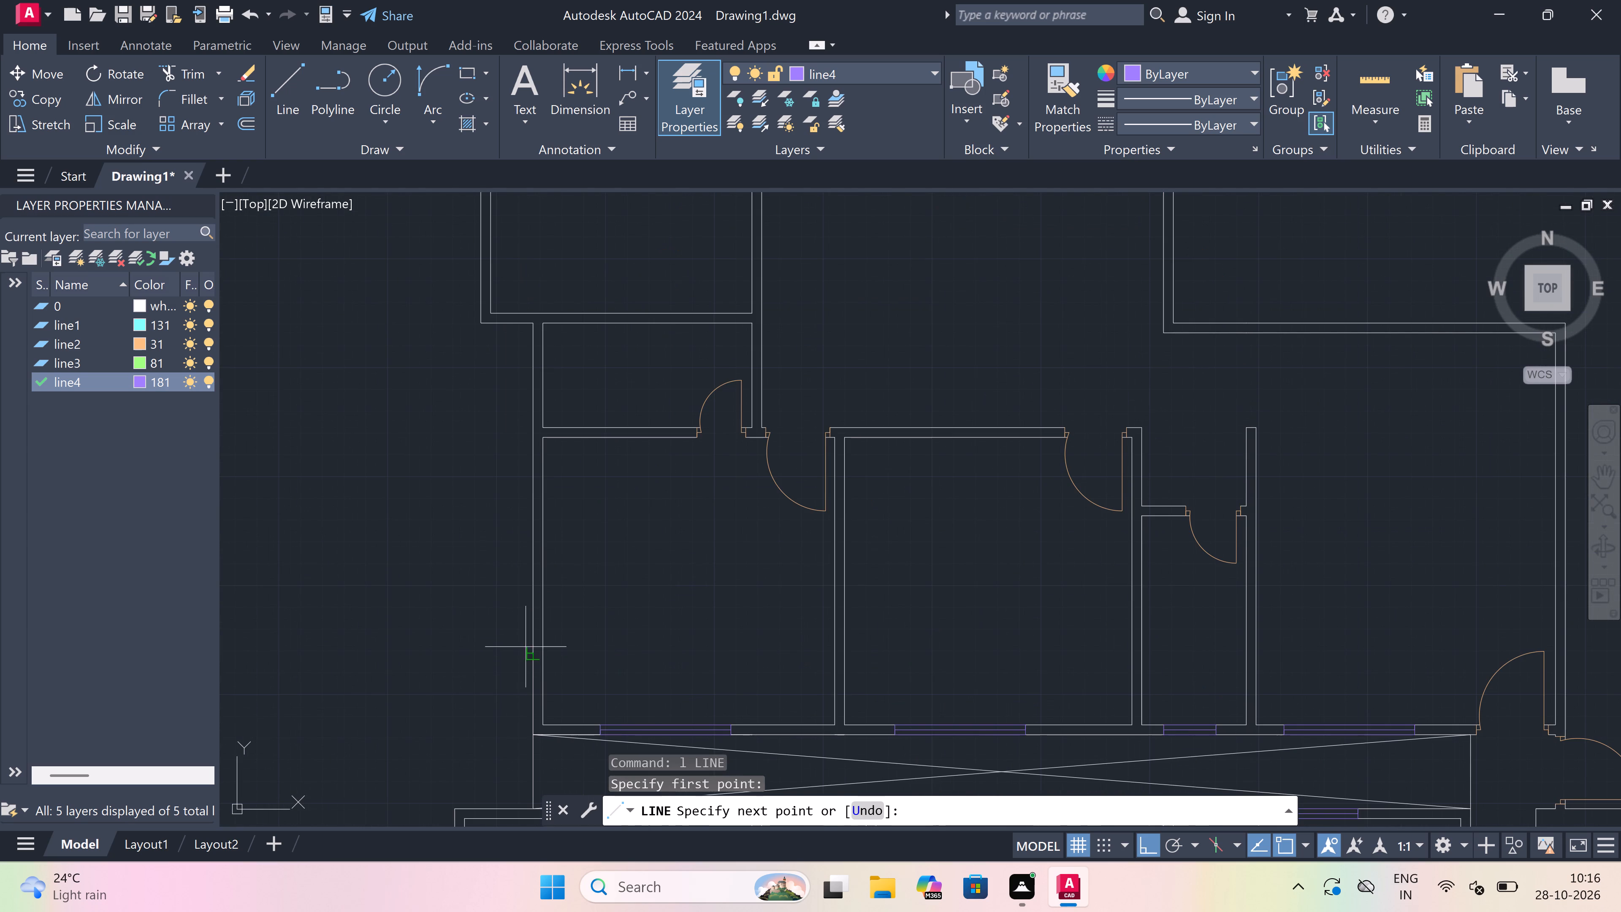
pyautogui.scroll(2, 527, 645)
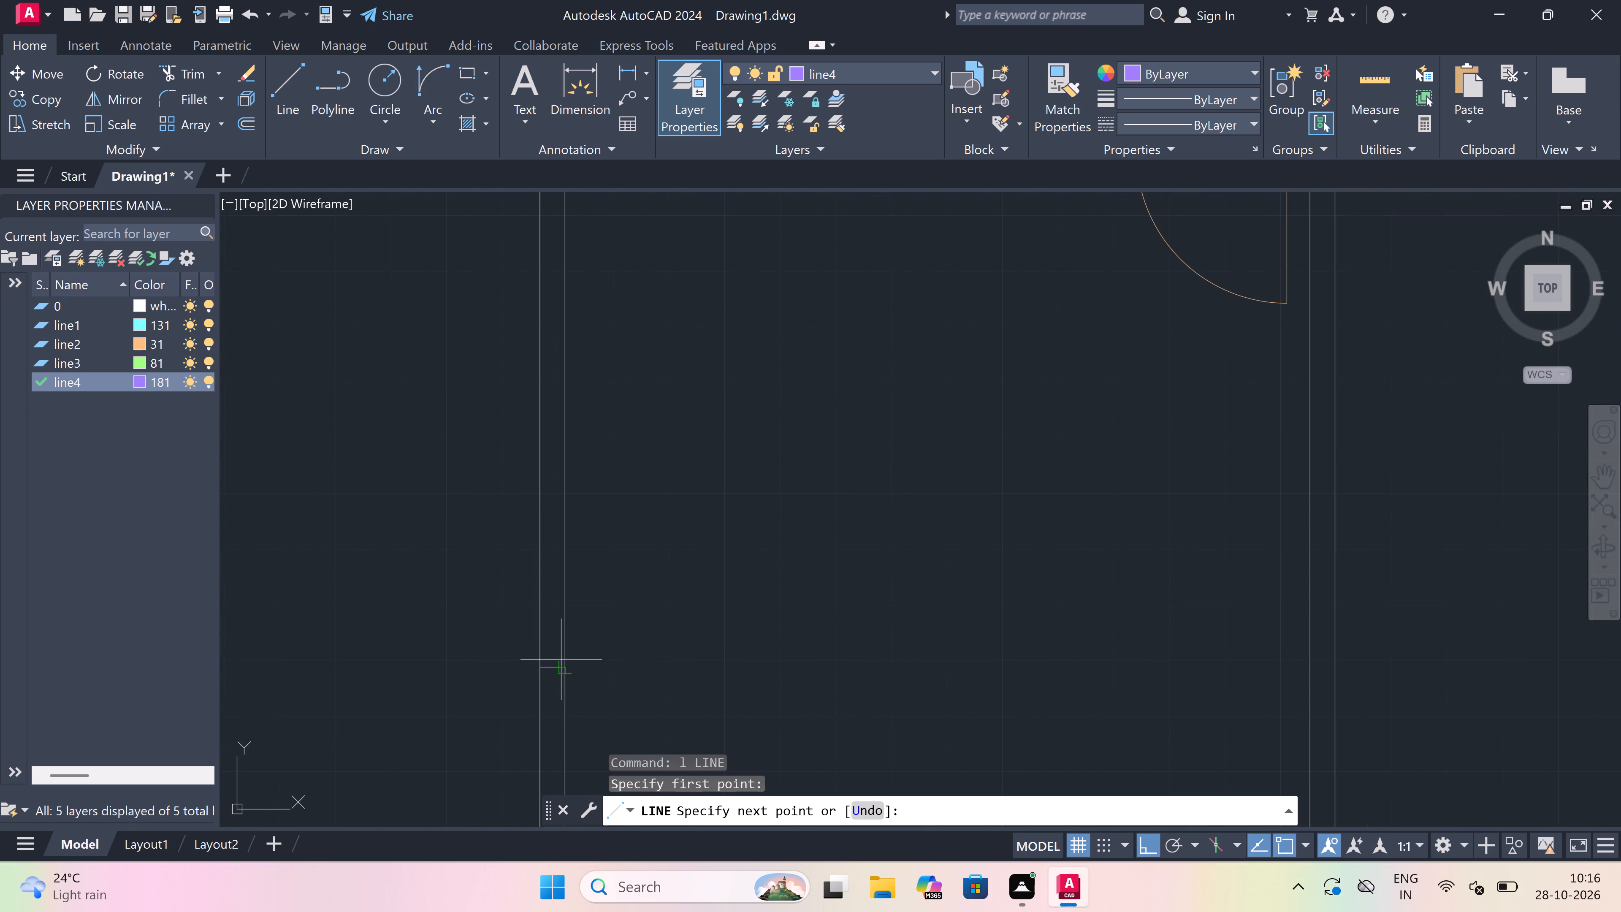
pyautogui.scroll(3, 561, 660)
pyautogui.click(565, 691)
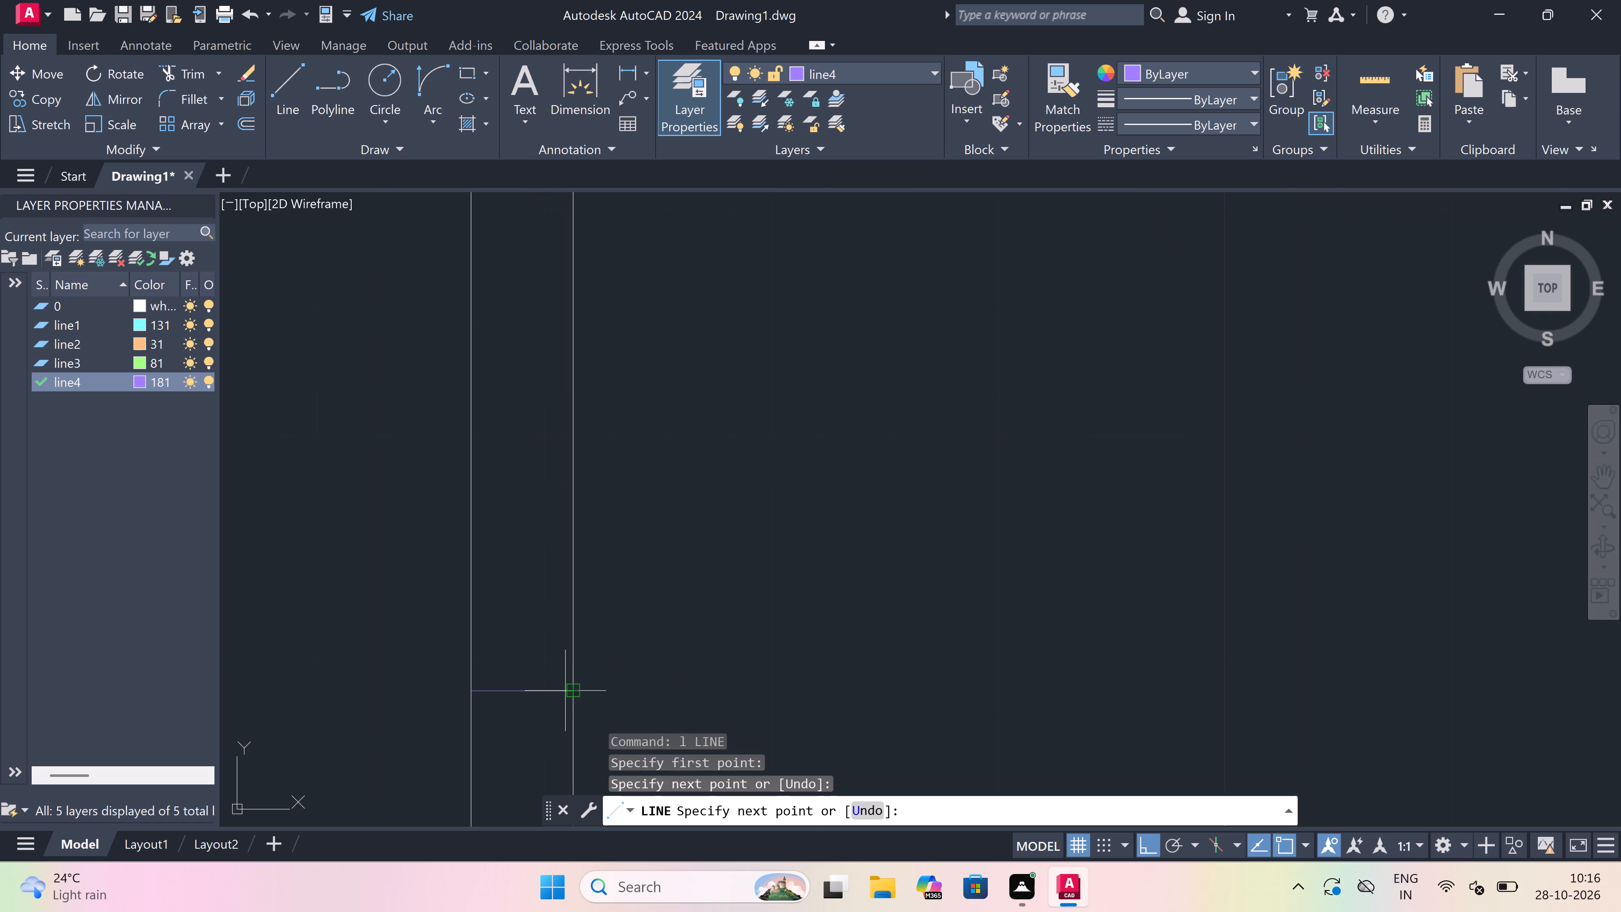
pyautogui.moveTo(517, 684); pyautogui.dragTo(523, 660)
pyautogui.press('5')
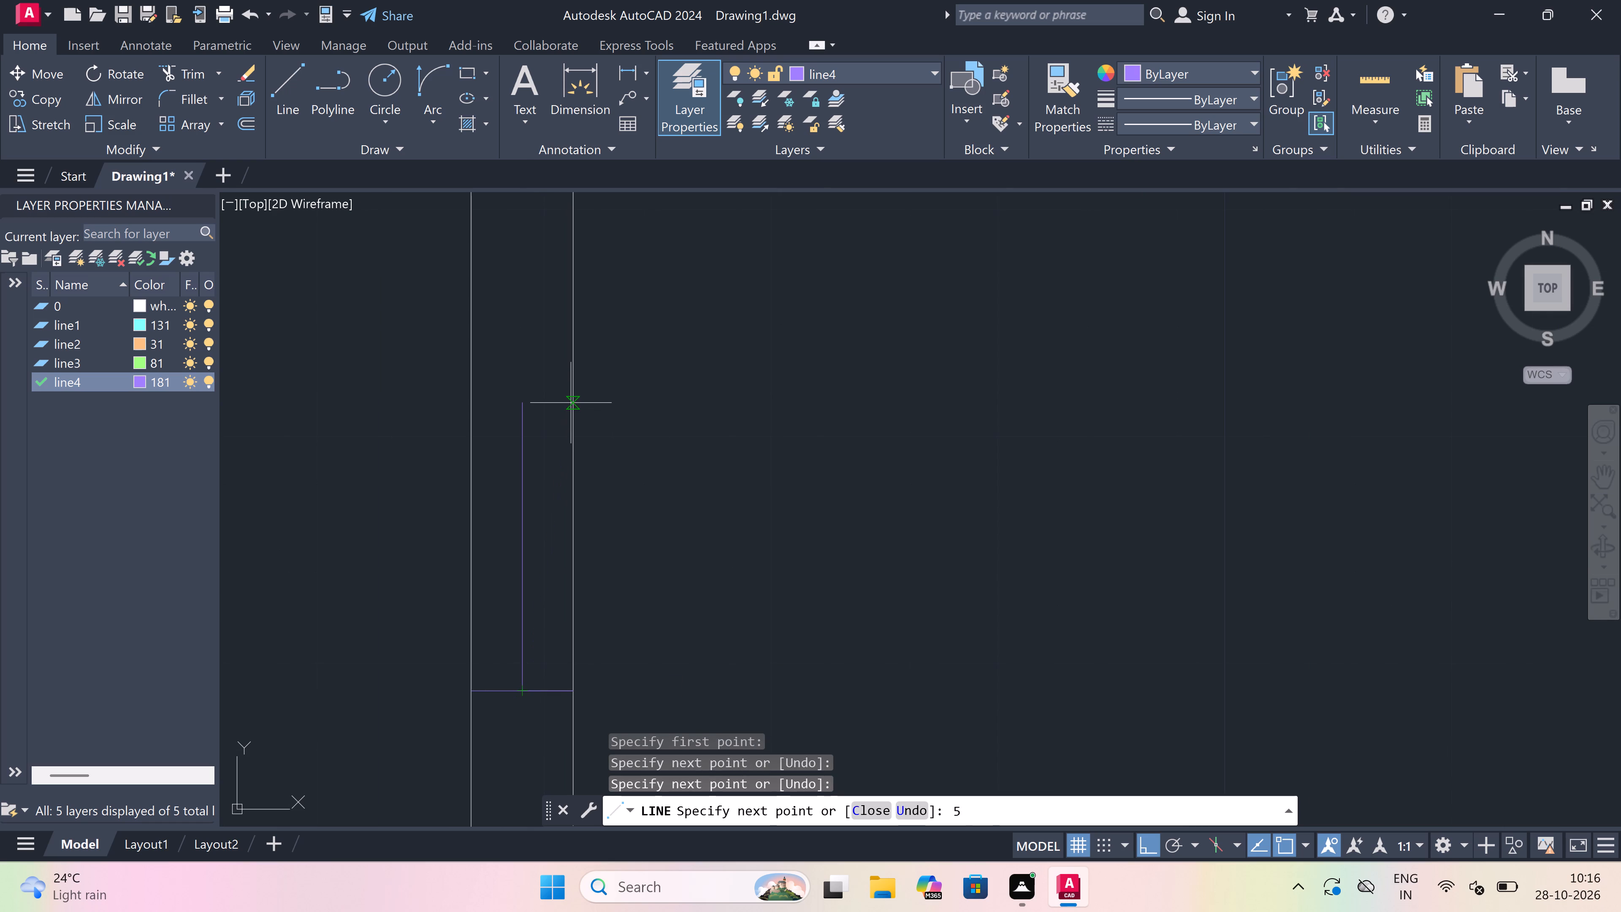
pyautogui.press("'")
pyautogui.press('space')
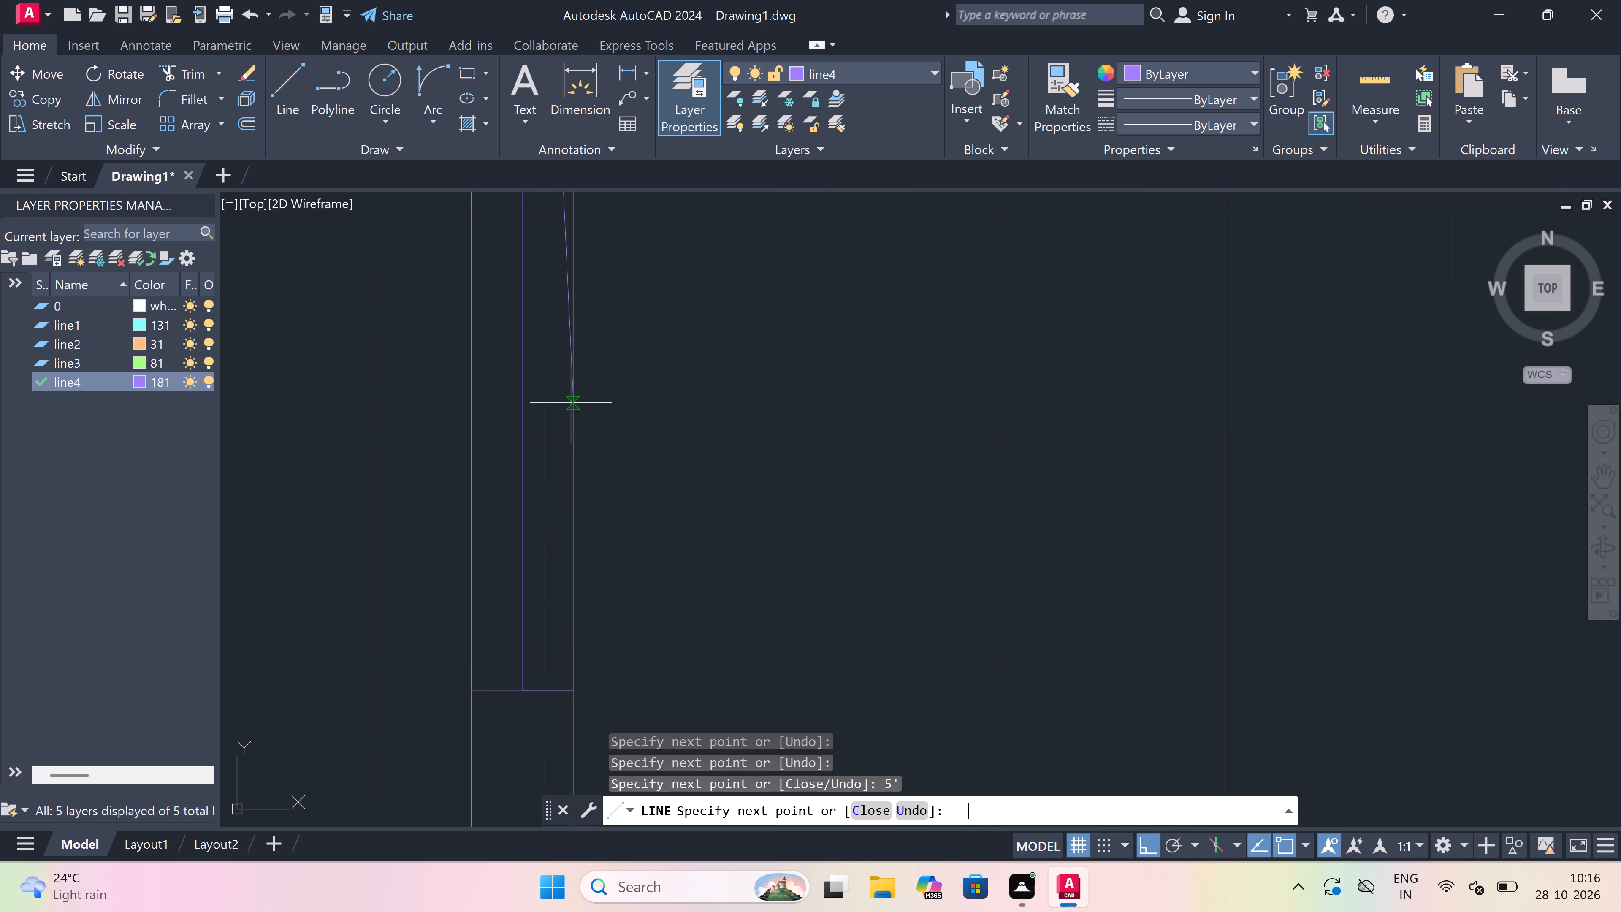
pyautogui.scroll(-8, 571, 403)
pyautogui.scroll(4, 572, 383)
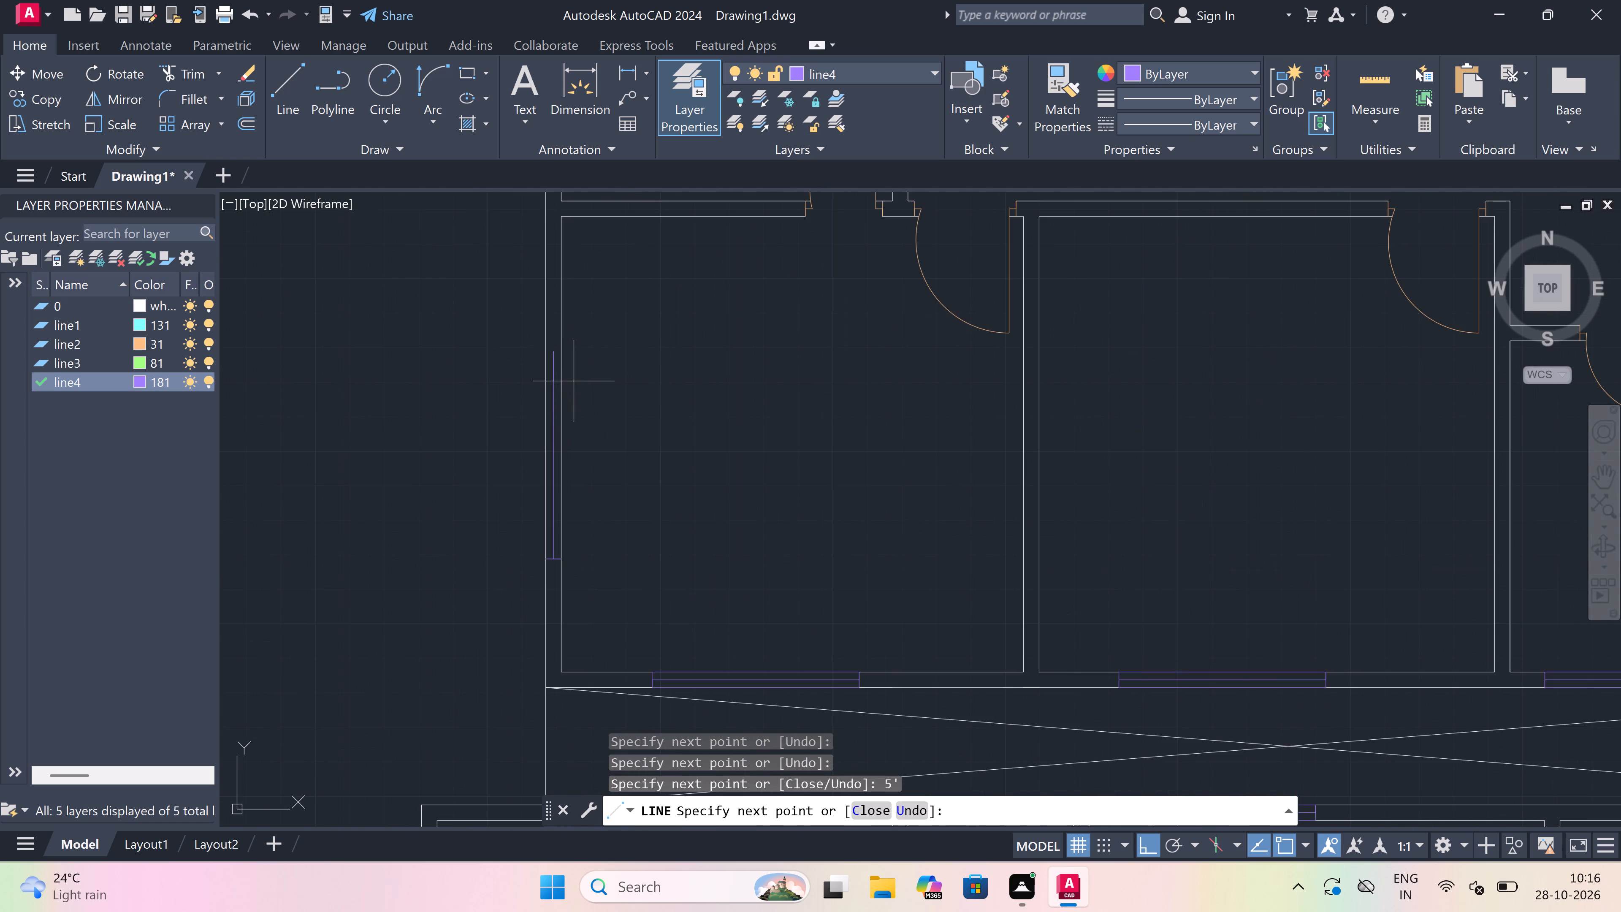
pyautogui.scroll(3, 573, 342)
pyautogui.scroll(2, 533, 364)
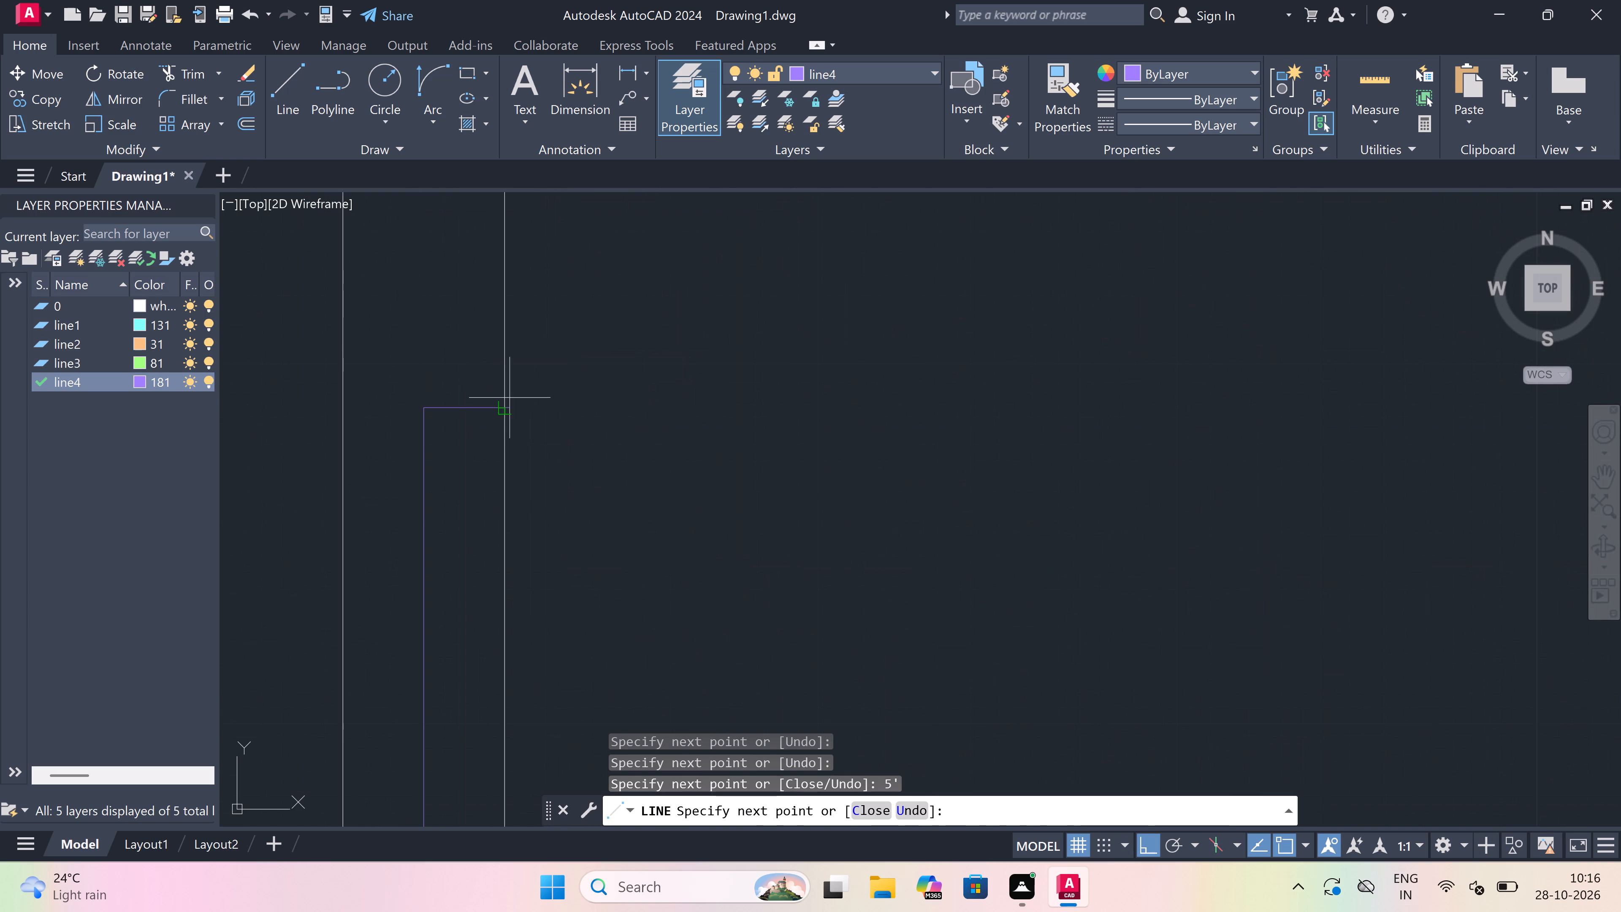
pyautogui.click(508, 402)
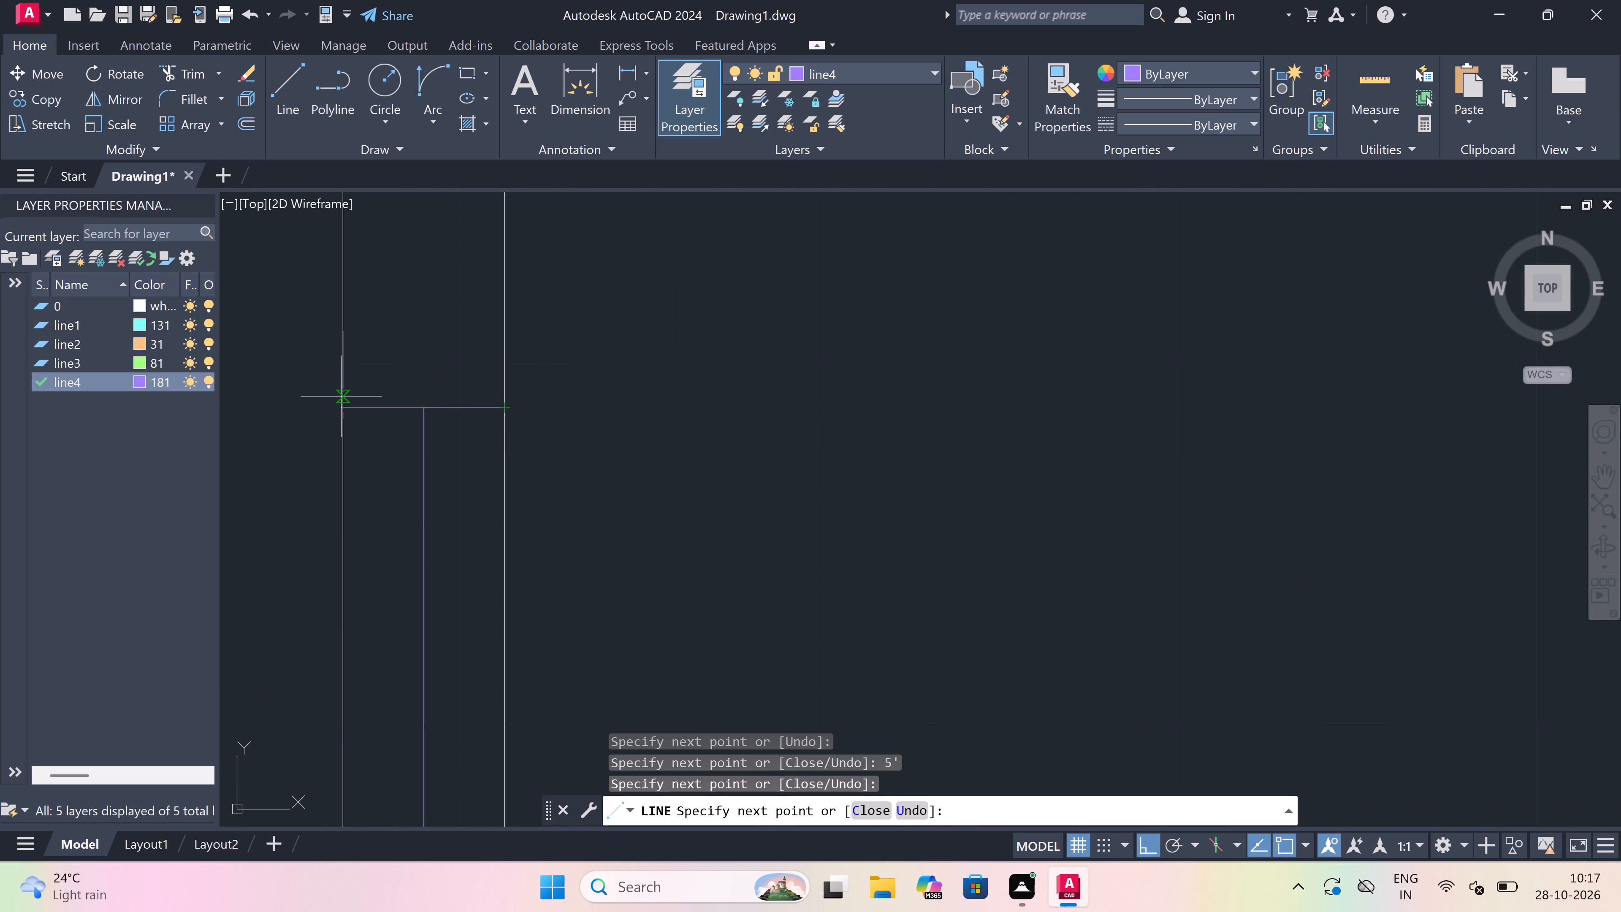
pyautogui.click(343, 402)
pyautogui.press('Escape')
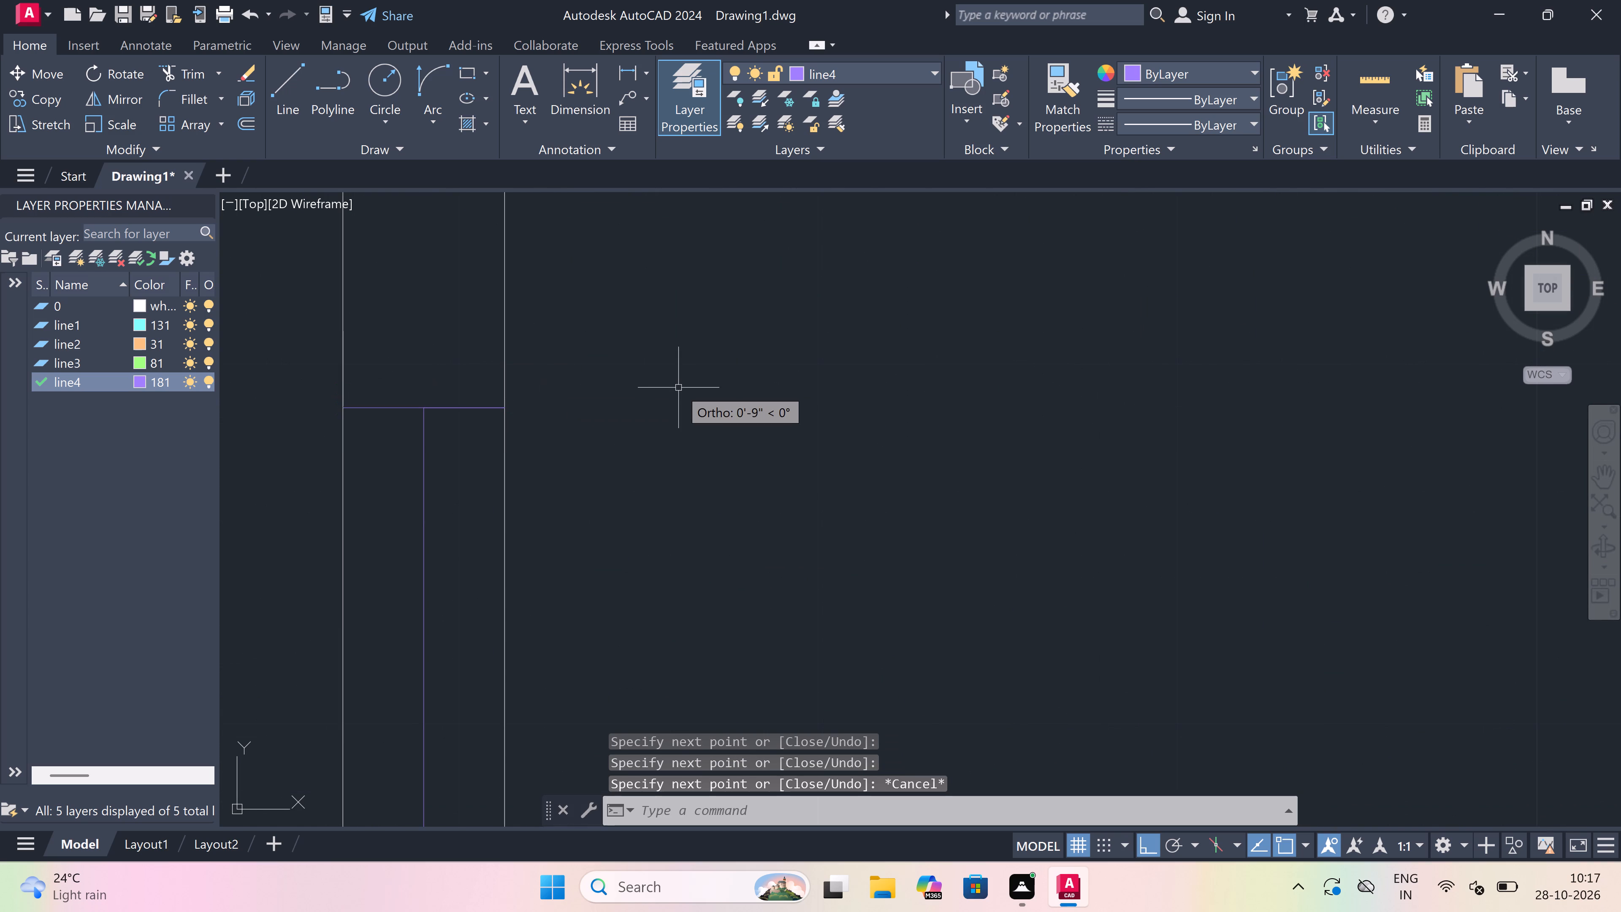
# Trim the inner and outer wall lines between the jambs of the westernmost room's 5' west window.
pyautogui.scroll(-3, 680, 387)
pyautogui.scroll(-3, 658, 448)
pyautogui.scroll(2, 651, 483)
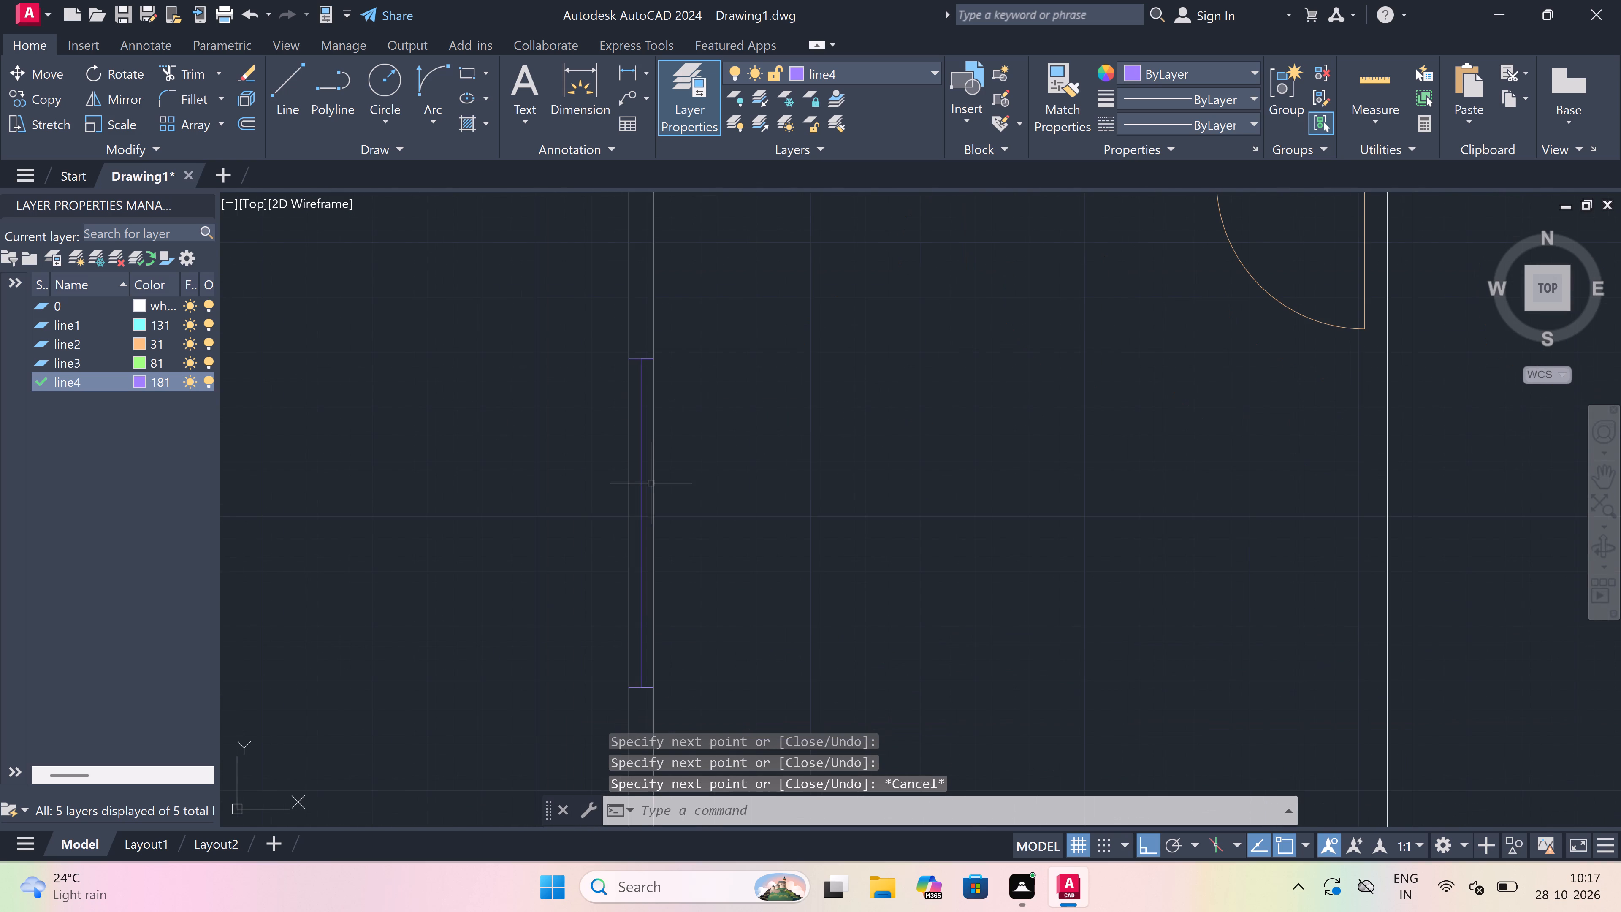
pyautogui.press('t')
pyautogui.press('r')
pyautogui.press('space')
pyautogui.click(656, 511)
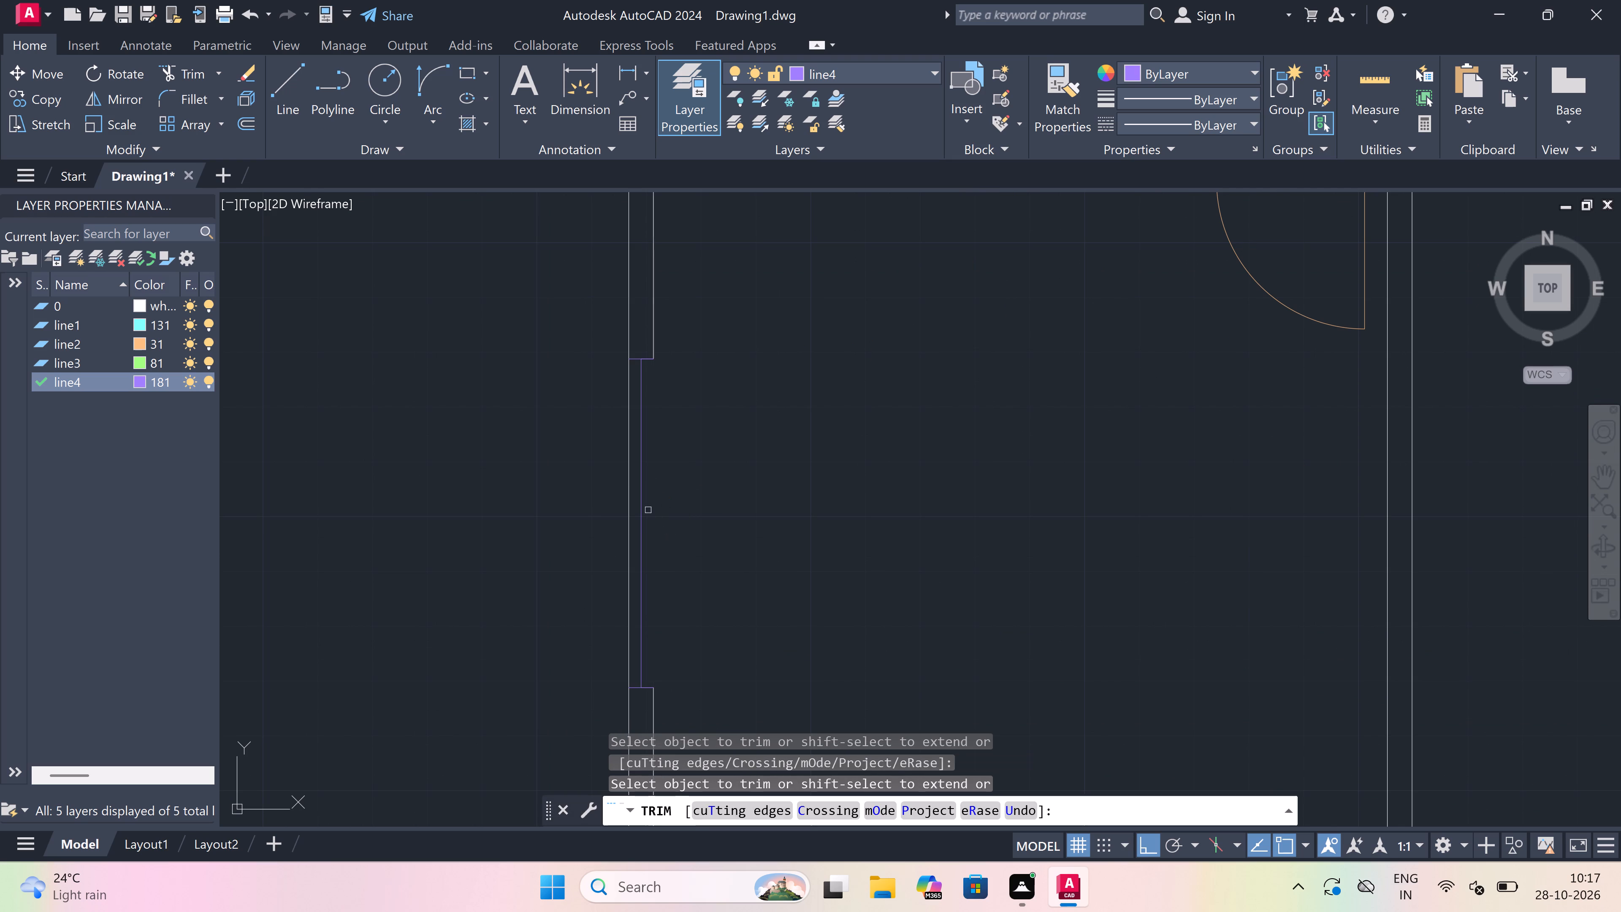
pyautogui.click(629, 472)
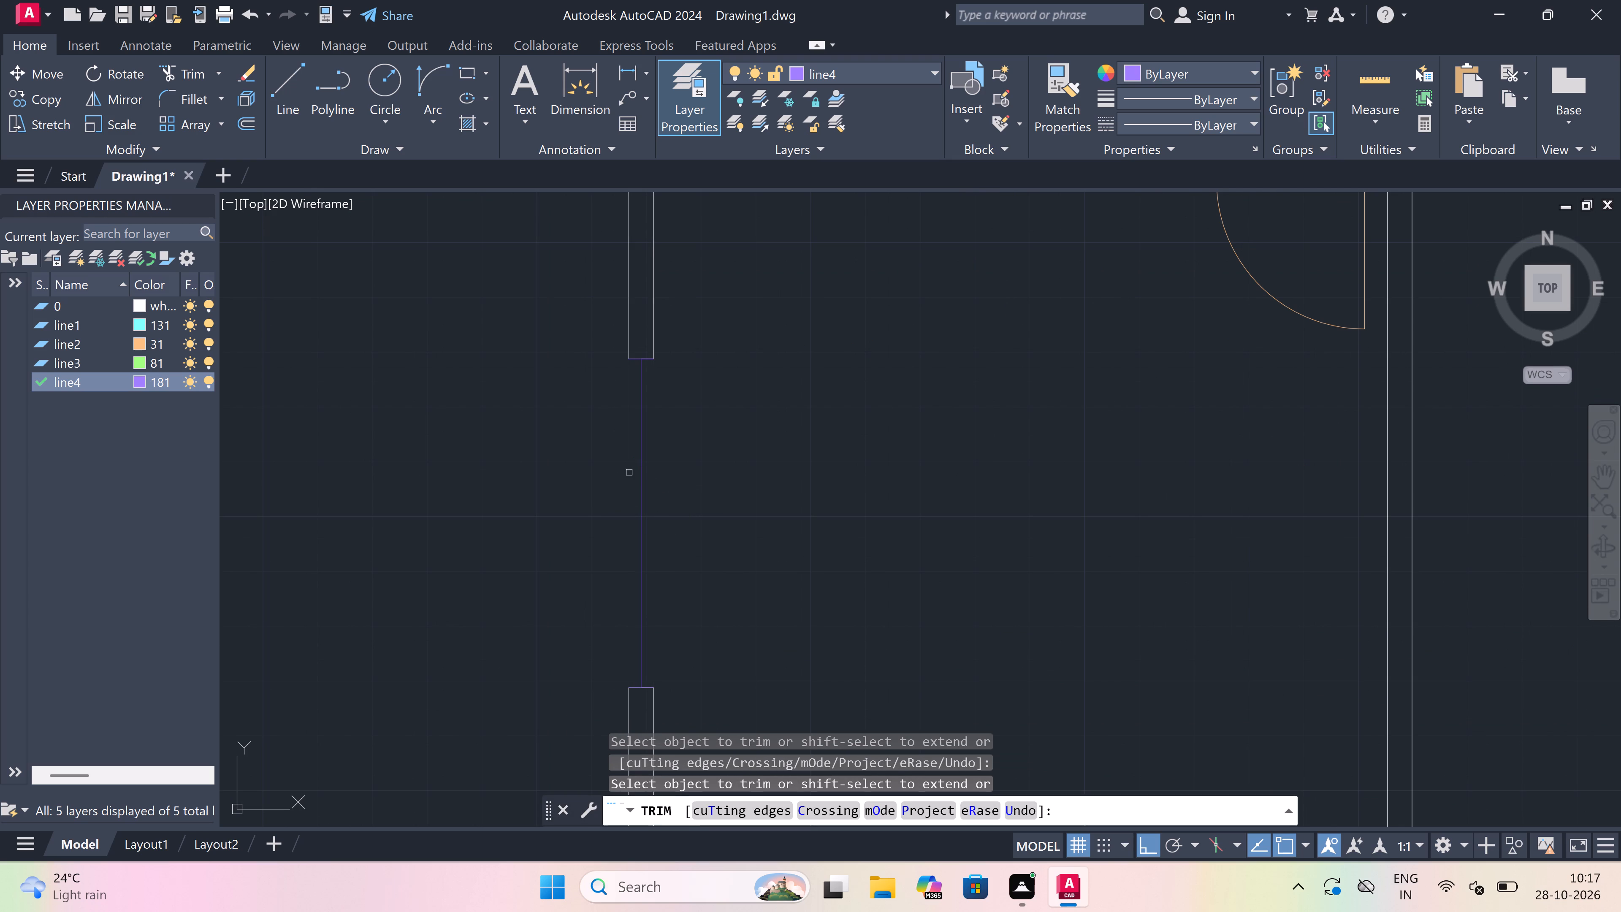
pyautogui.press('Escape')
# Draw the outer and inner face lines of the westernmost room's 5' west window between its jambs.
pyautogui.press('l')
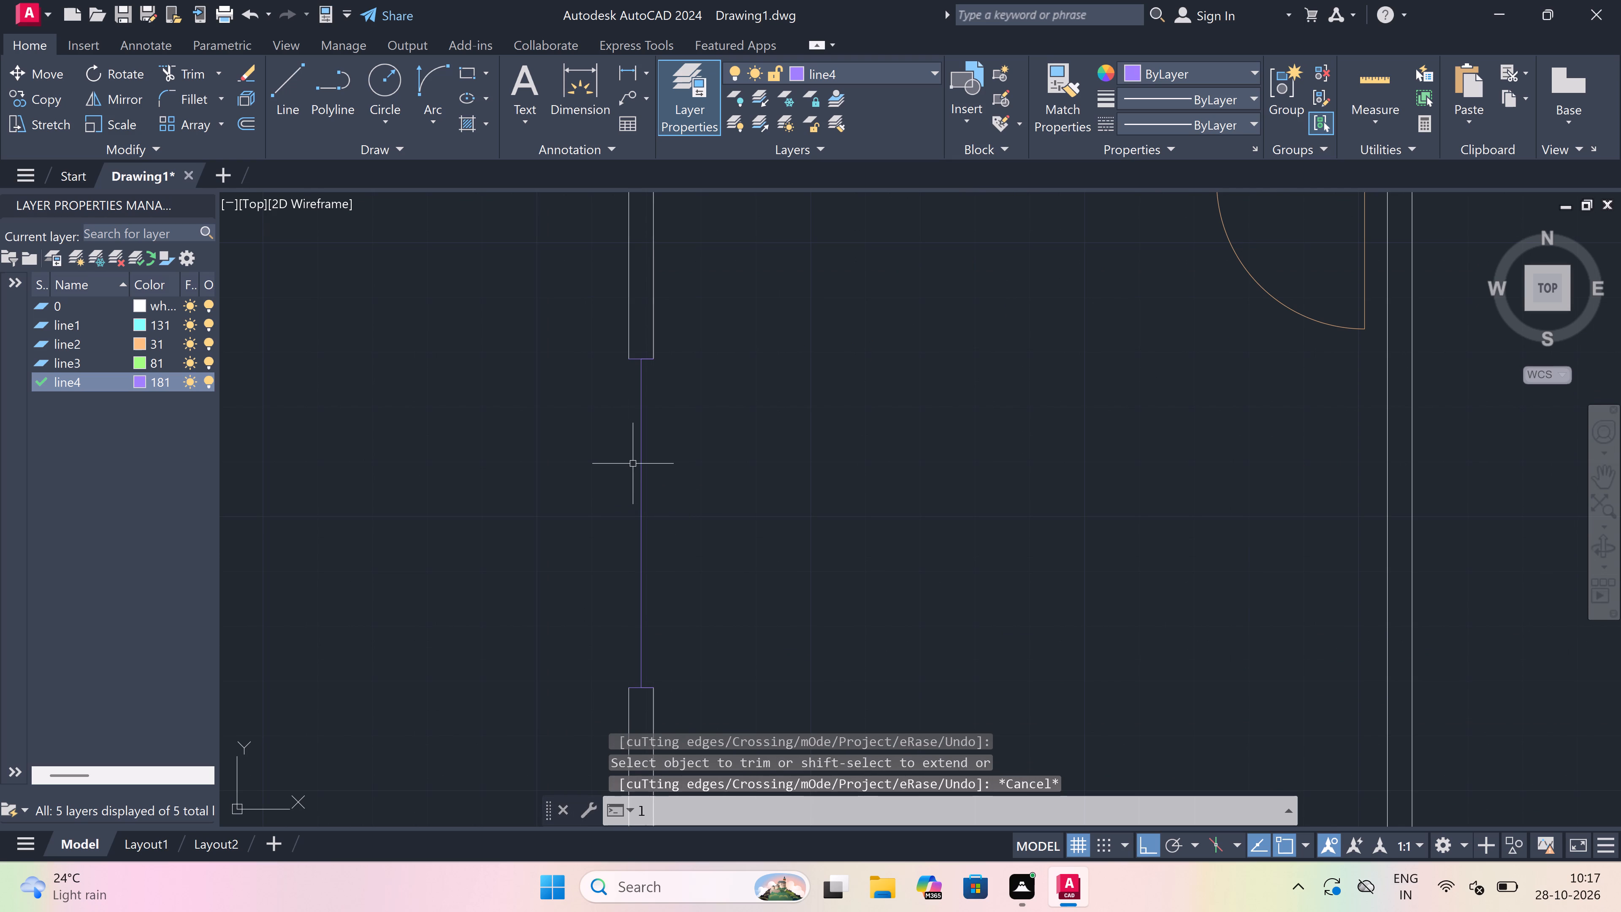
pyautogui.press('space')
pyautogui.moveTo(626, 357); pyautogui.dragTo(626, 363)
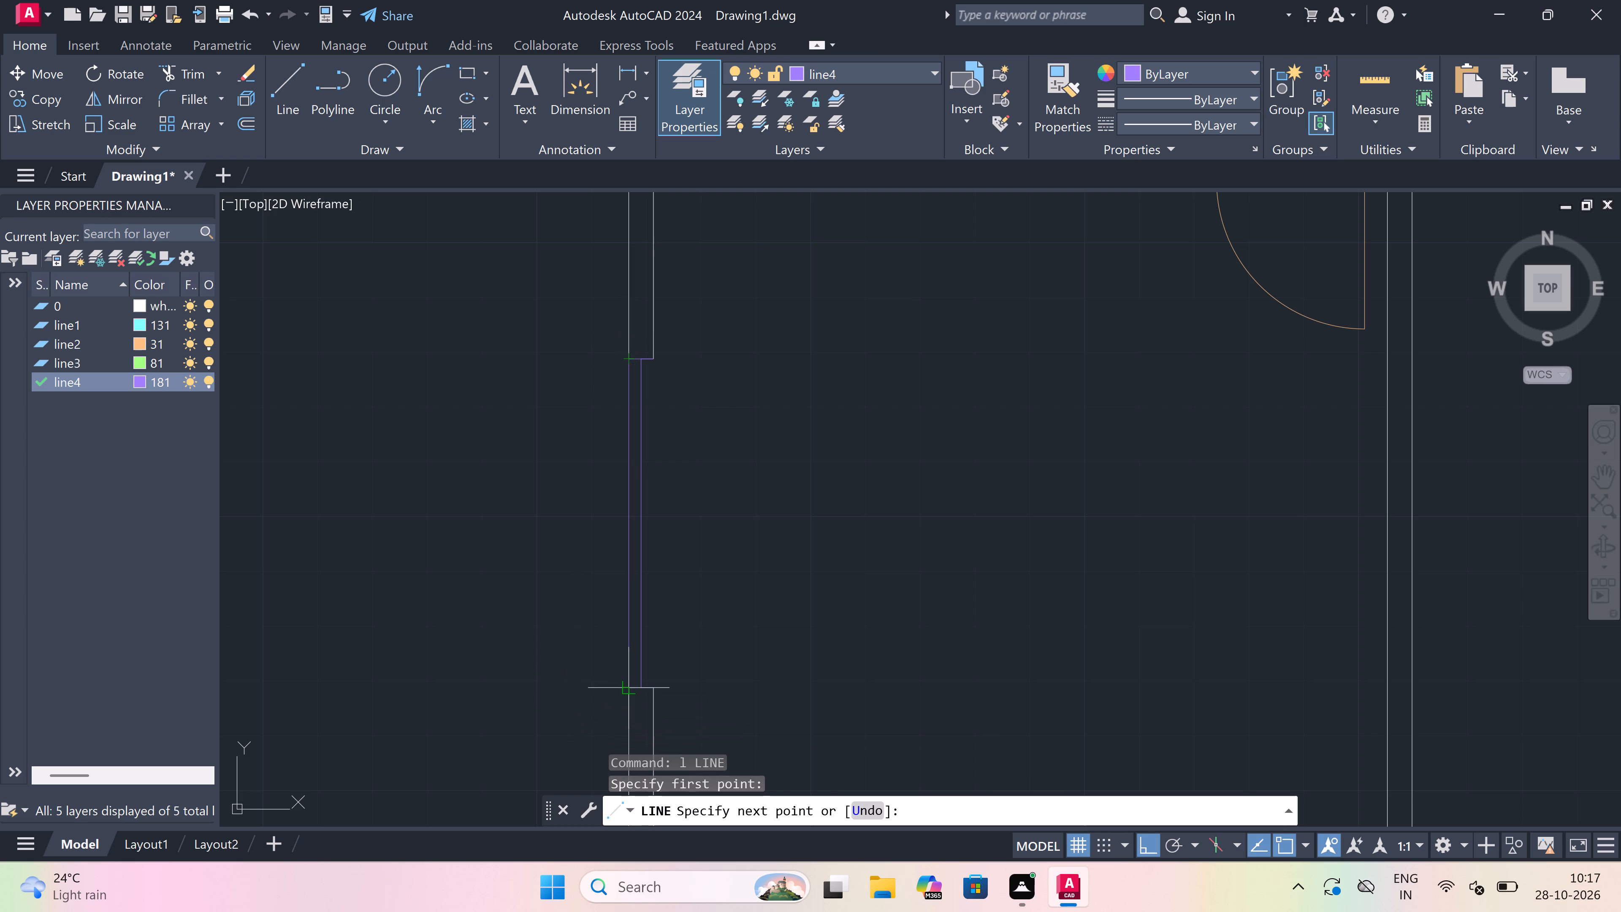
pyautogui.click(629, 686)
pyautogui.press('Escape')
pyautogui.press('space')
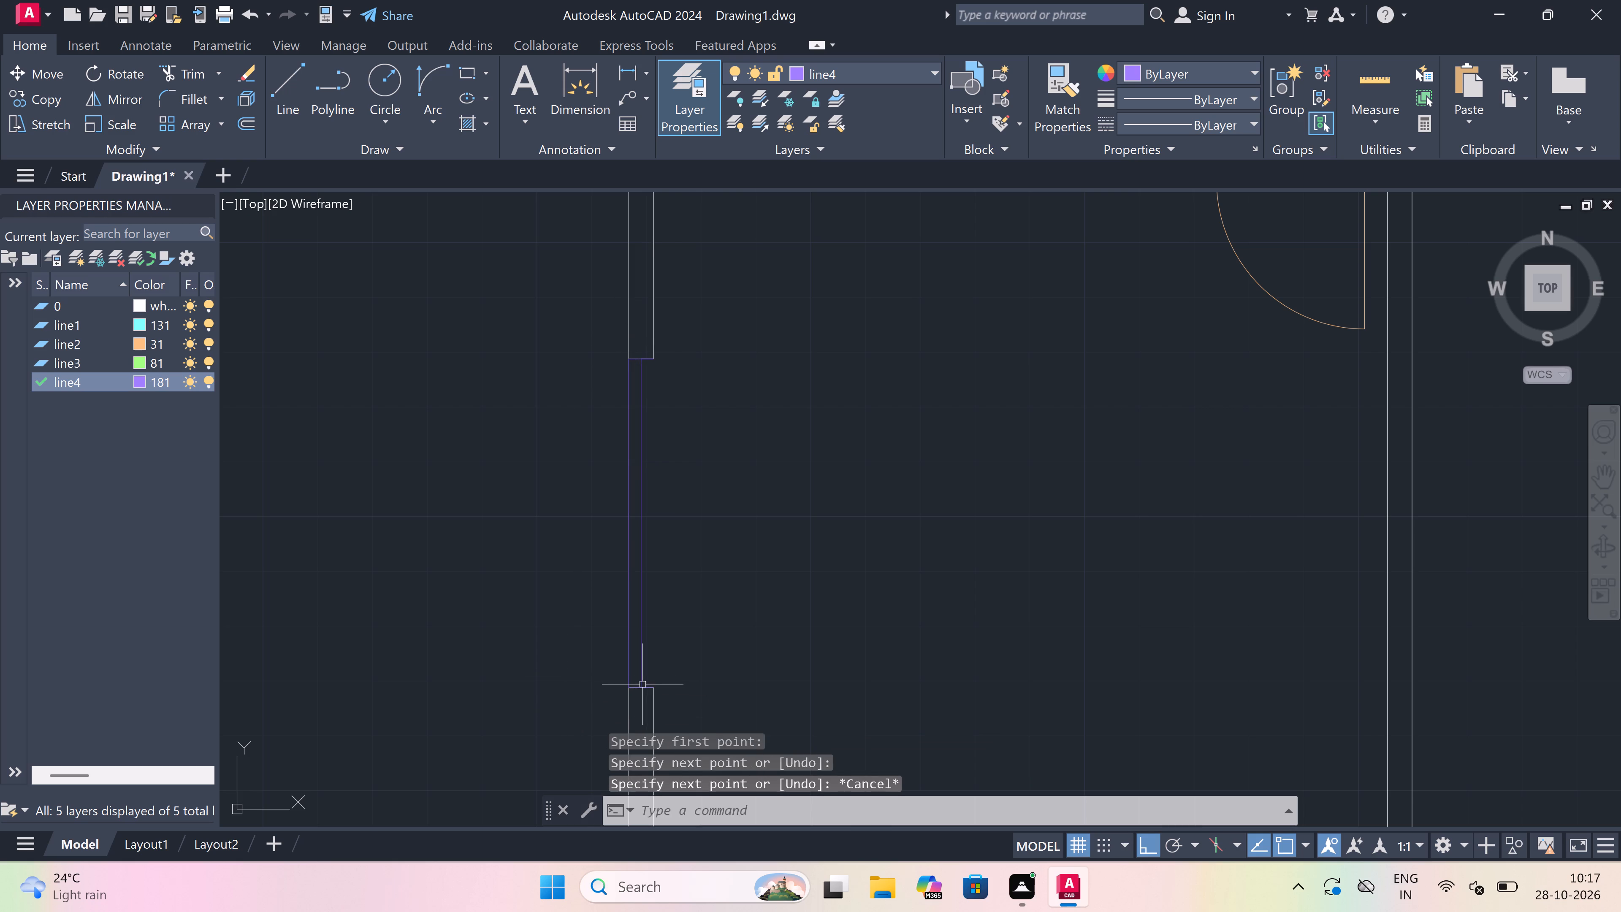
pyautogui.moveTo(656, 683); pyautogui.dragTo(656, 650)
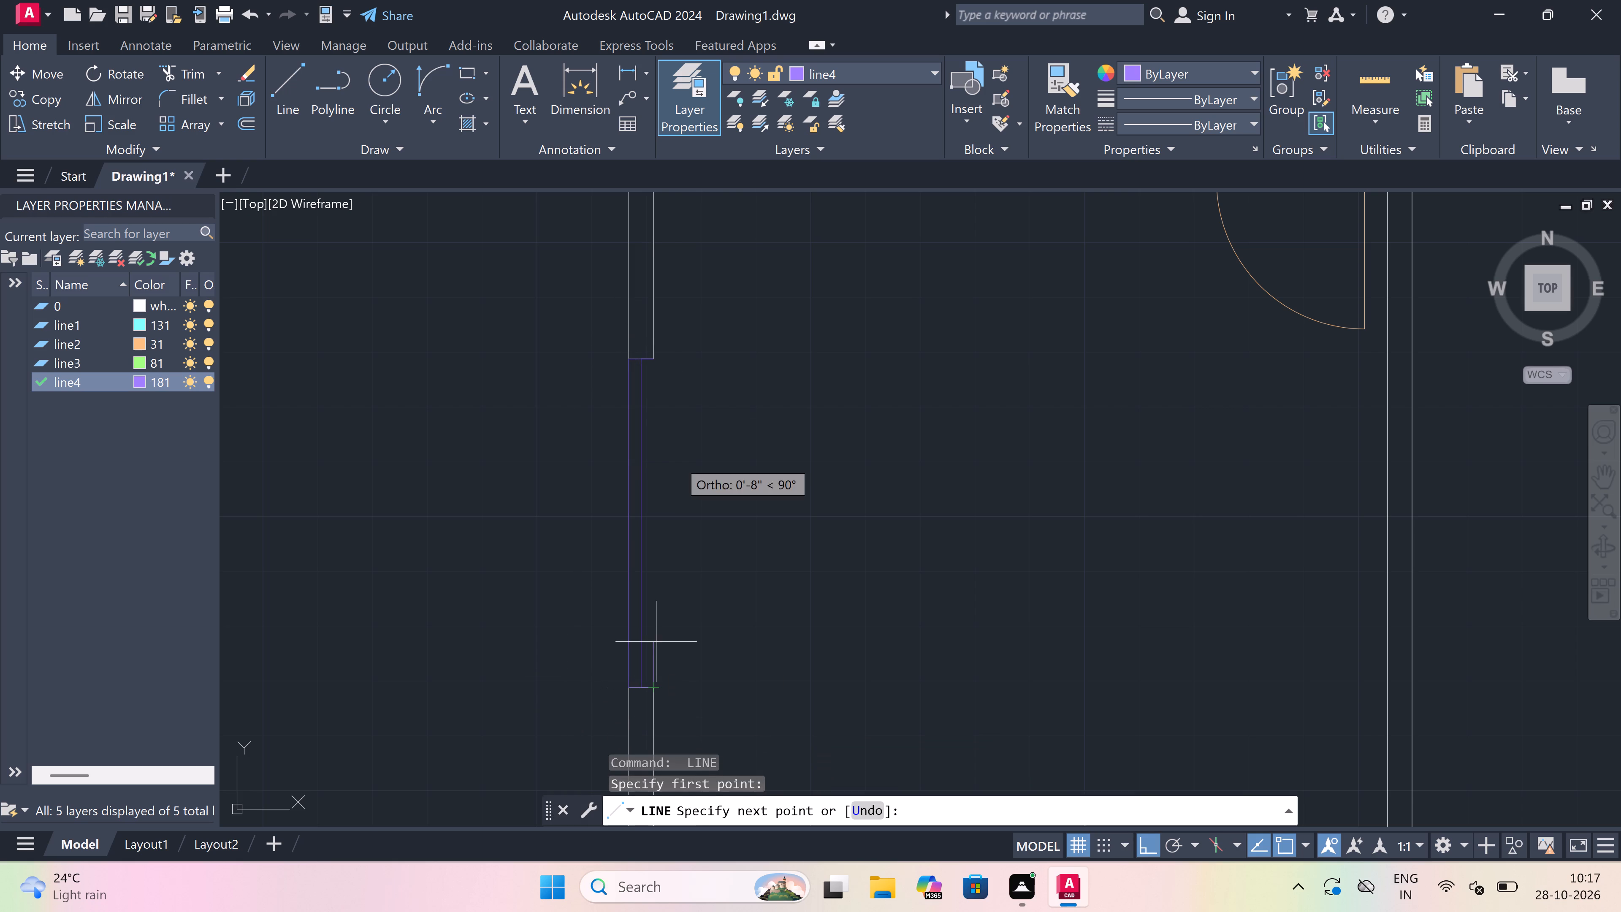
pyautogui.click(658, 353)
pyautogui.press('Escape')
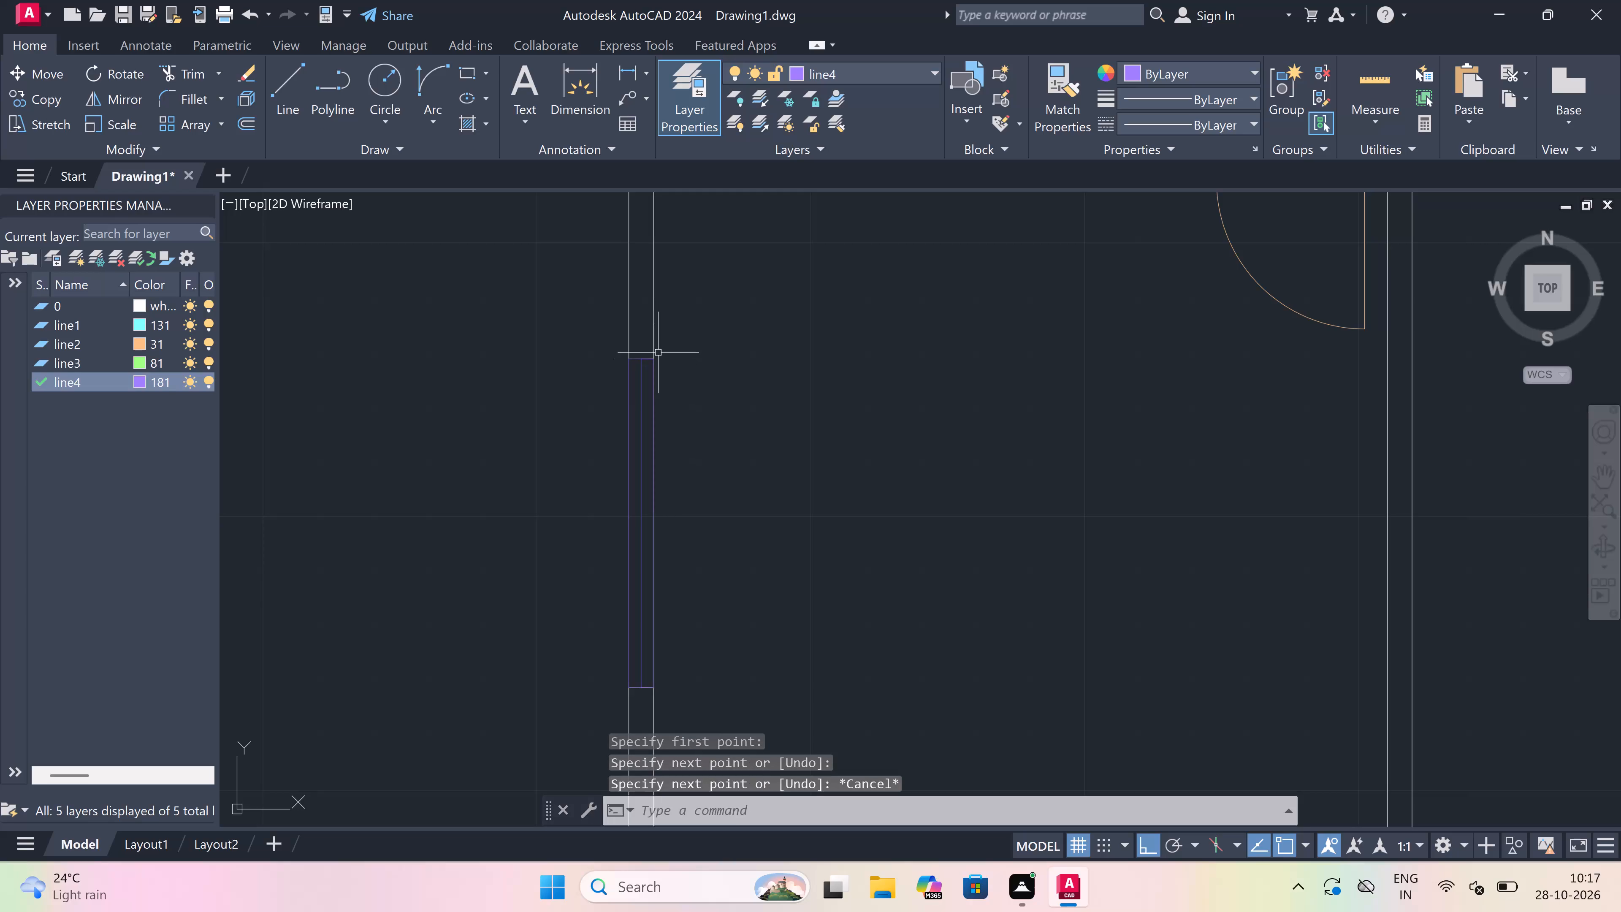
# Draw a window's north jamb across the west wall of the small room directly north, just below that room's northwest corner.
pyautogui.press('space')
pyautogui.scroll(-3, 651, 517)
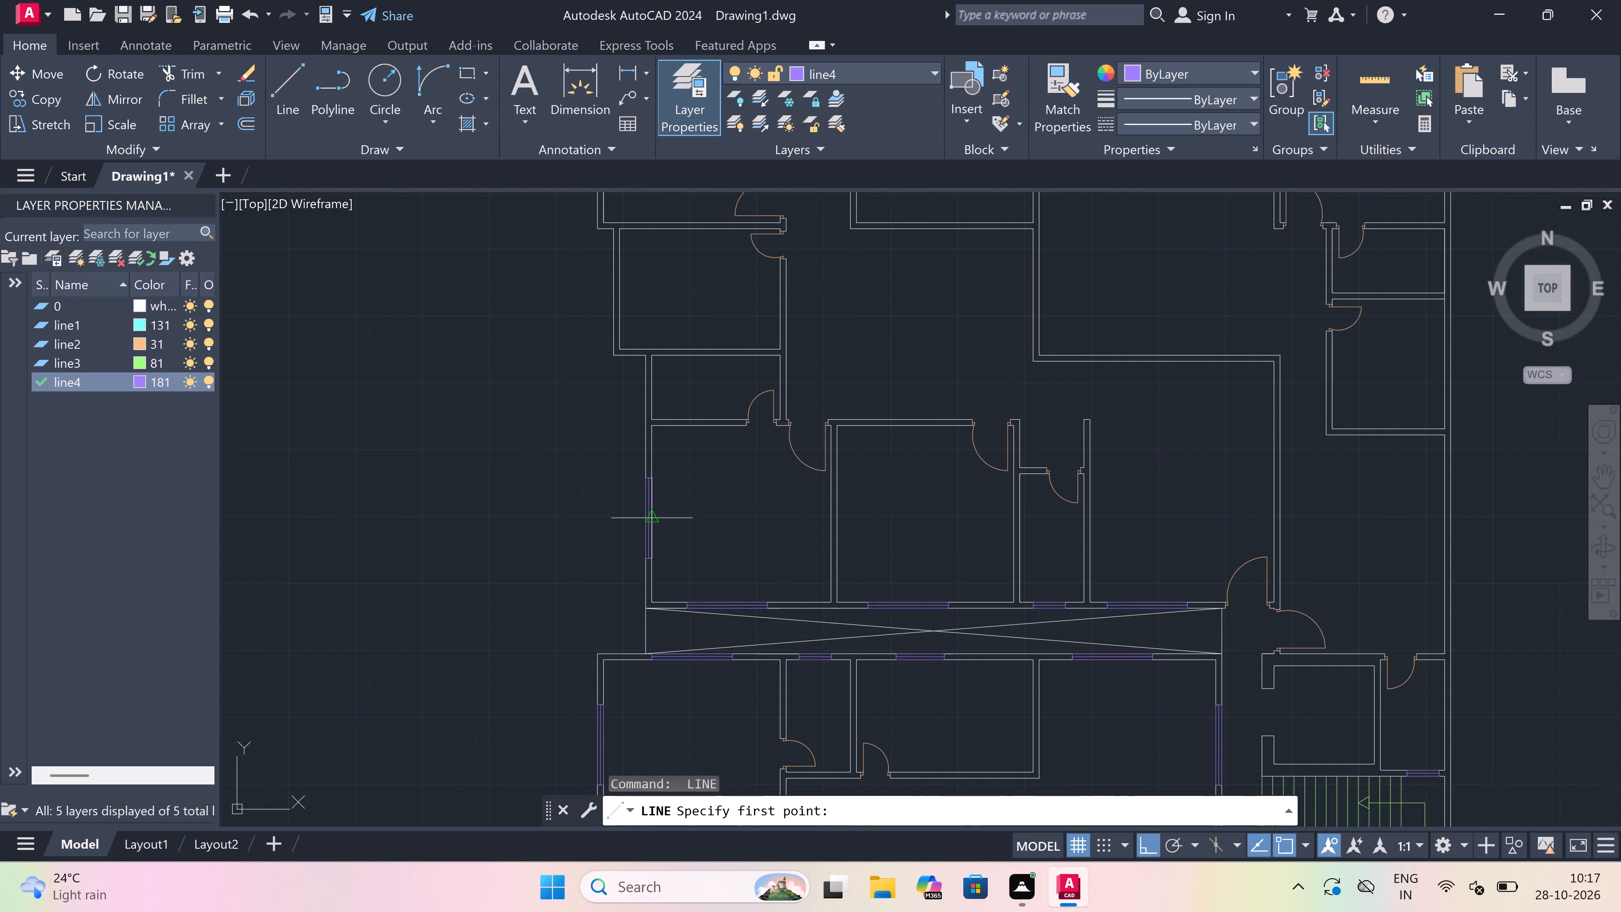
pyautogui.scroll(-3, 651, 513)
pyautogui.scroll(1, 651, 479)
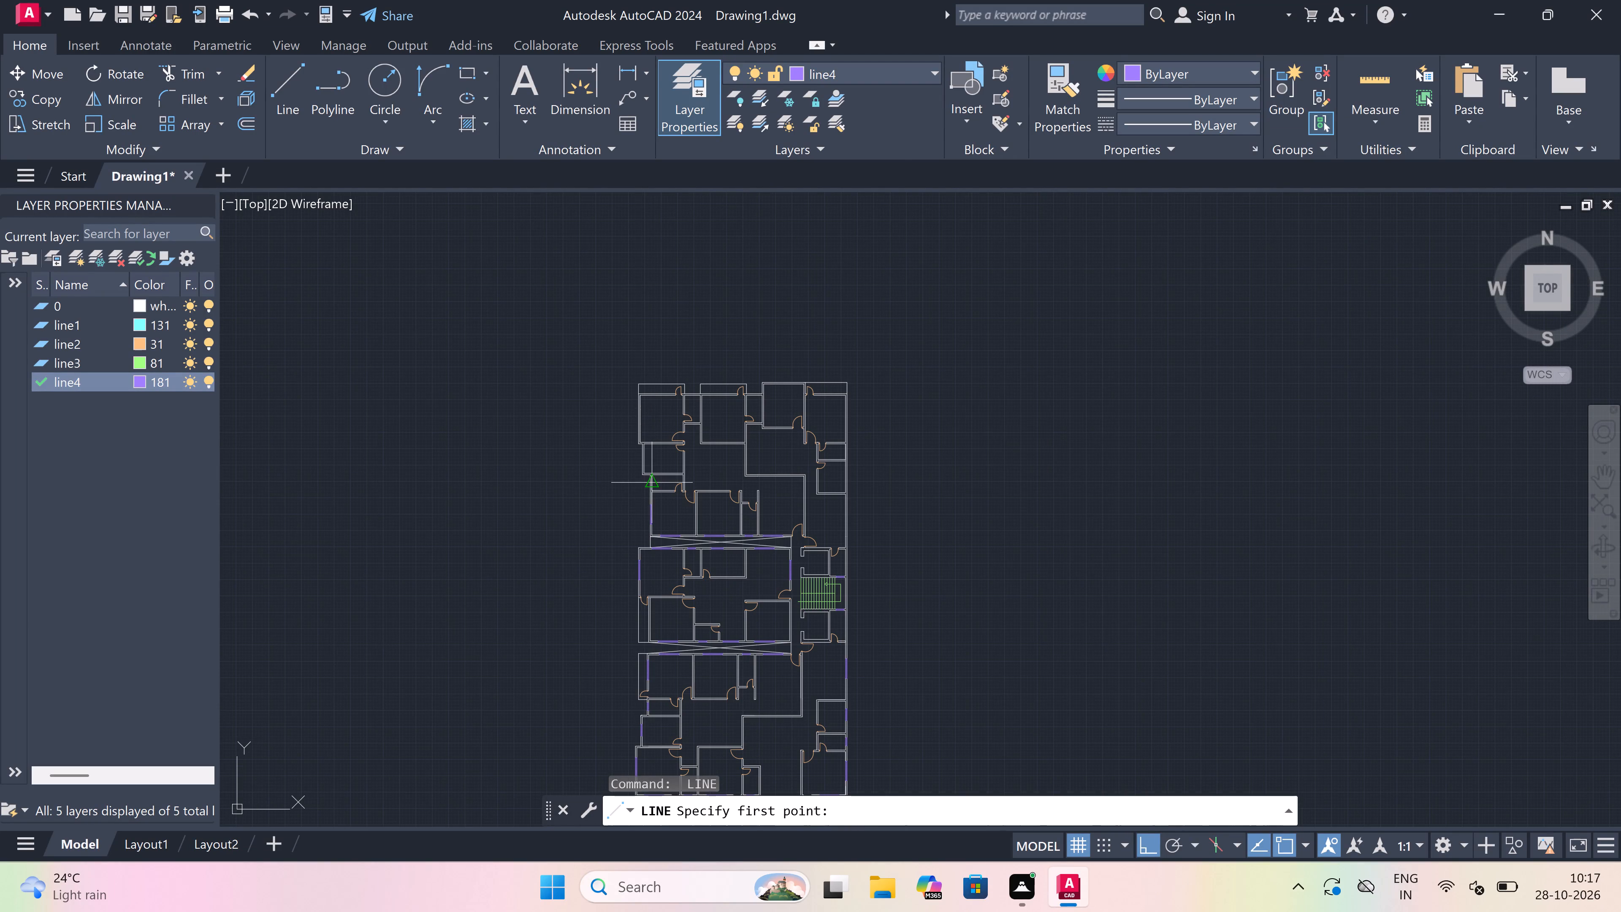
pyautogui.scroll(5, 651, 475)
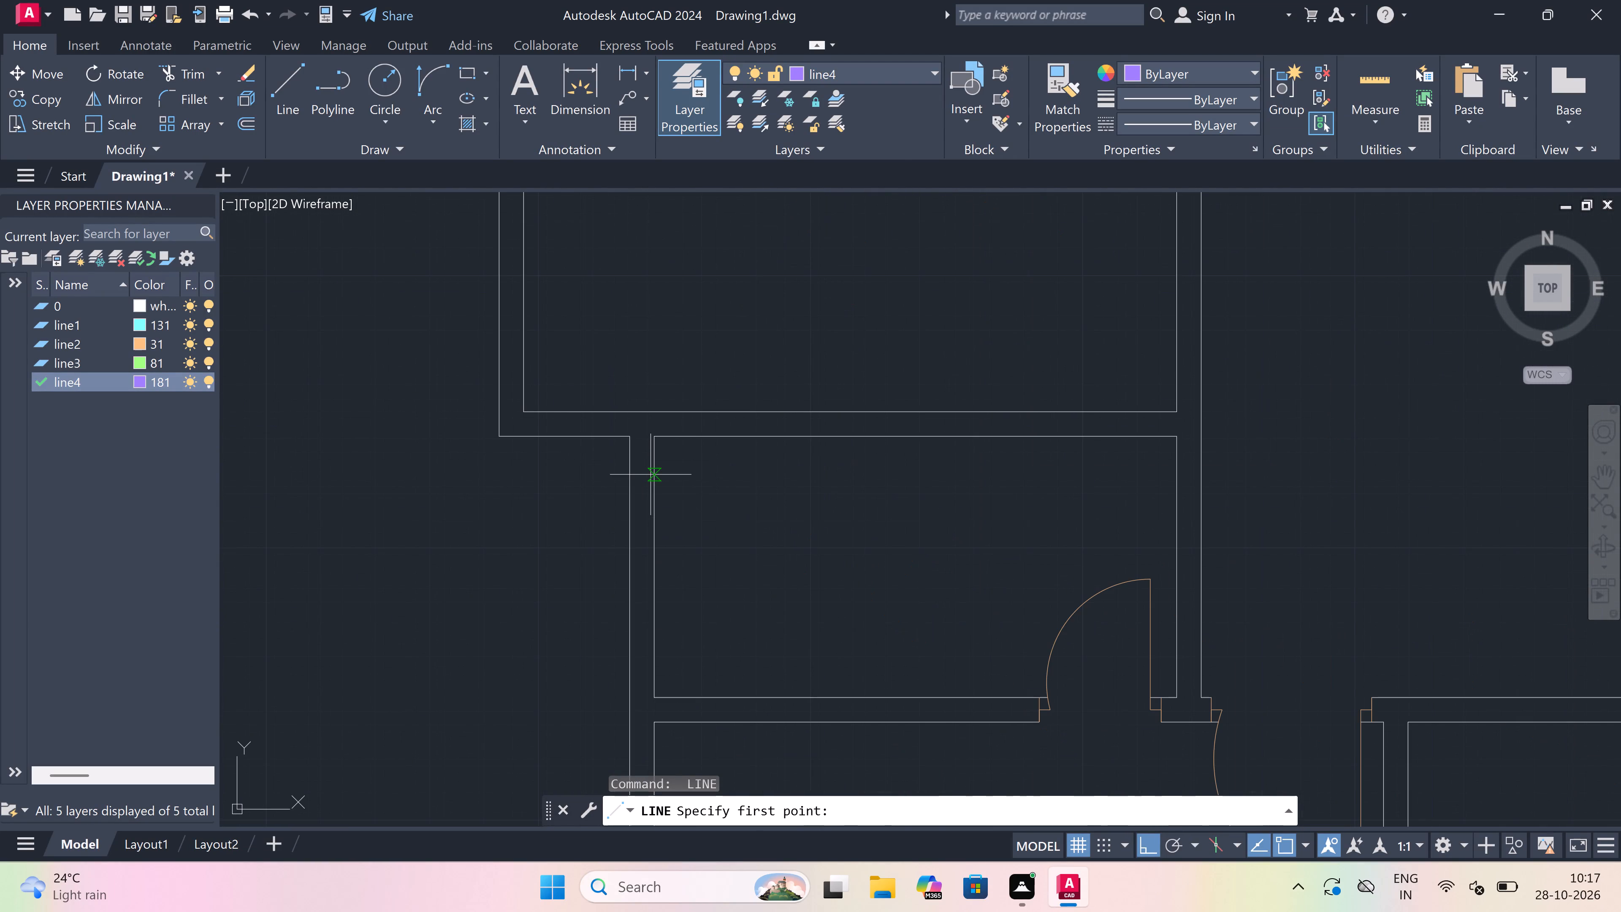
pyautogui.click(651, 498)
pyautogui.click(604, 504)
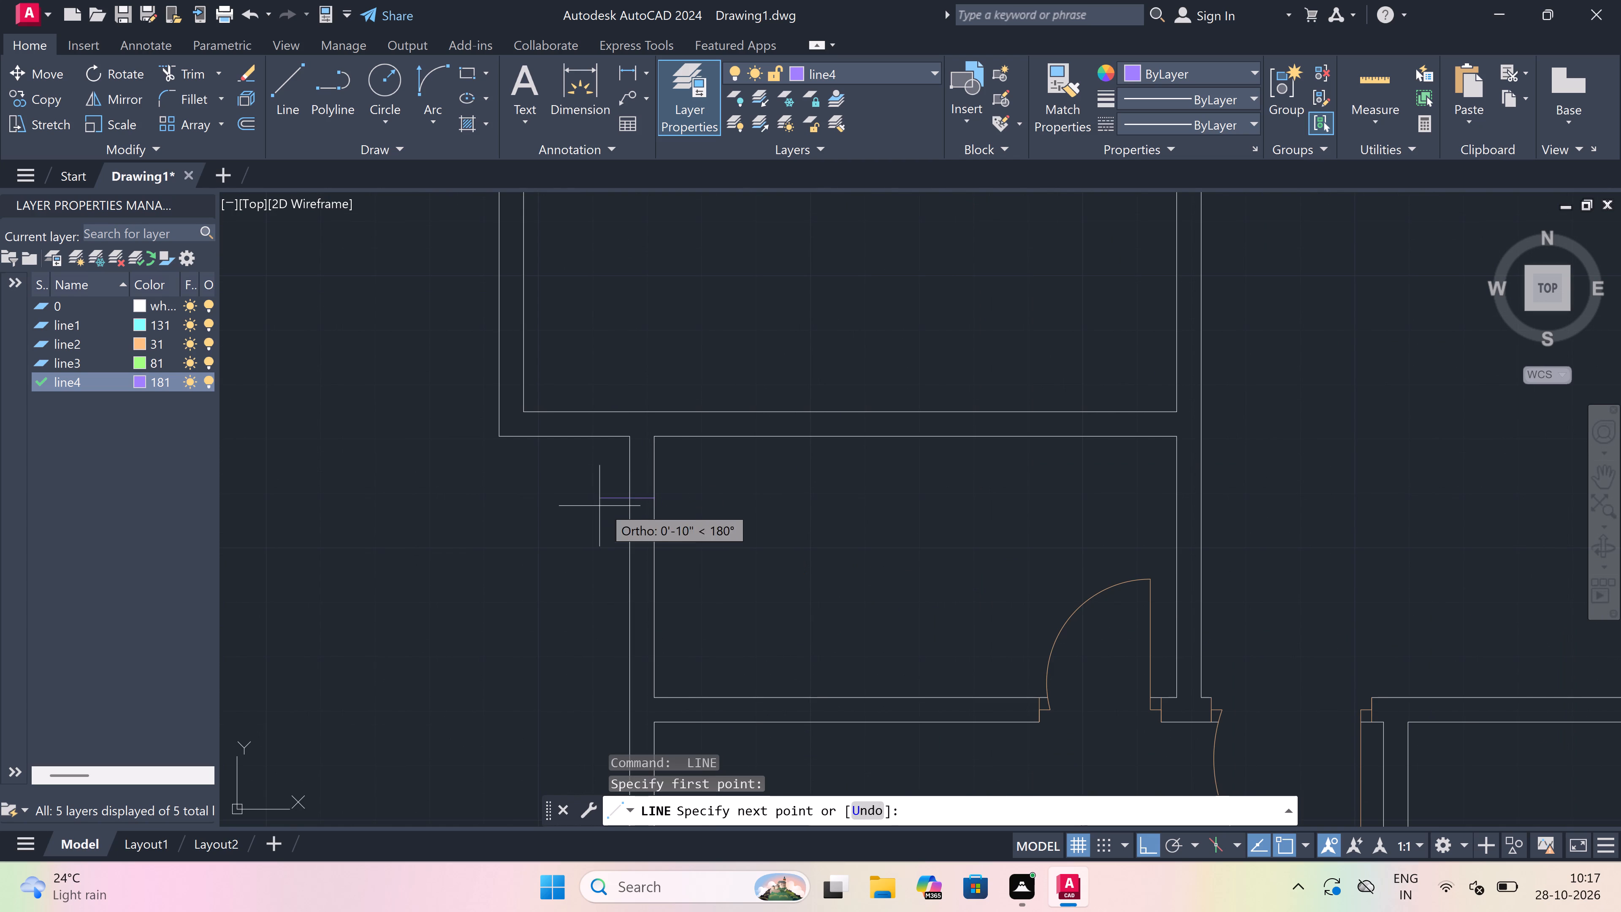
pyautogui.click(609, 504)
pyautogui.click(625, 500)
pyautogui.scroll(2, 625, 500)
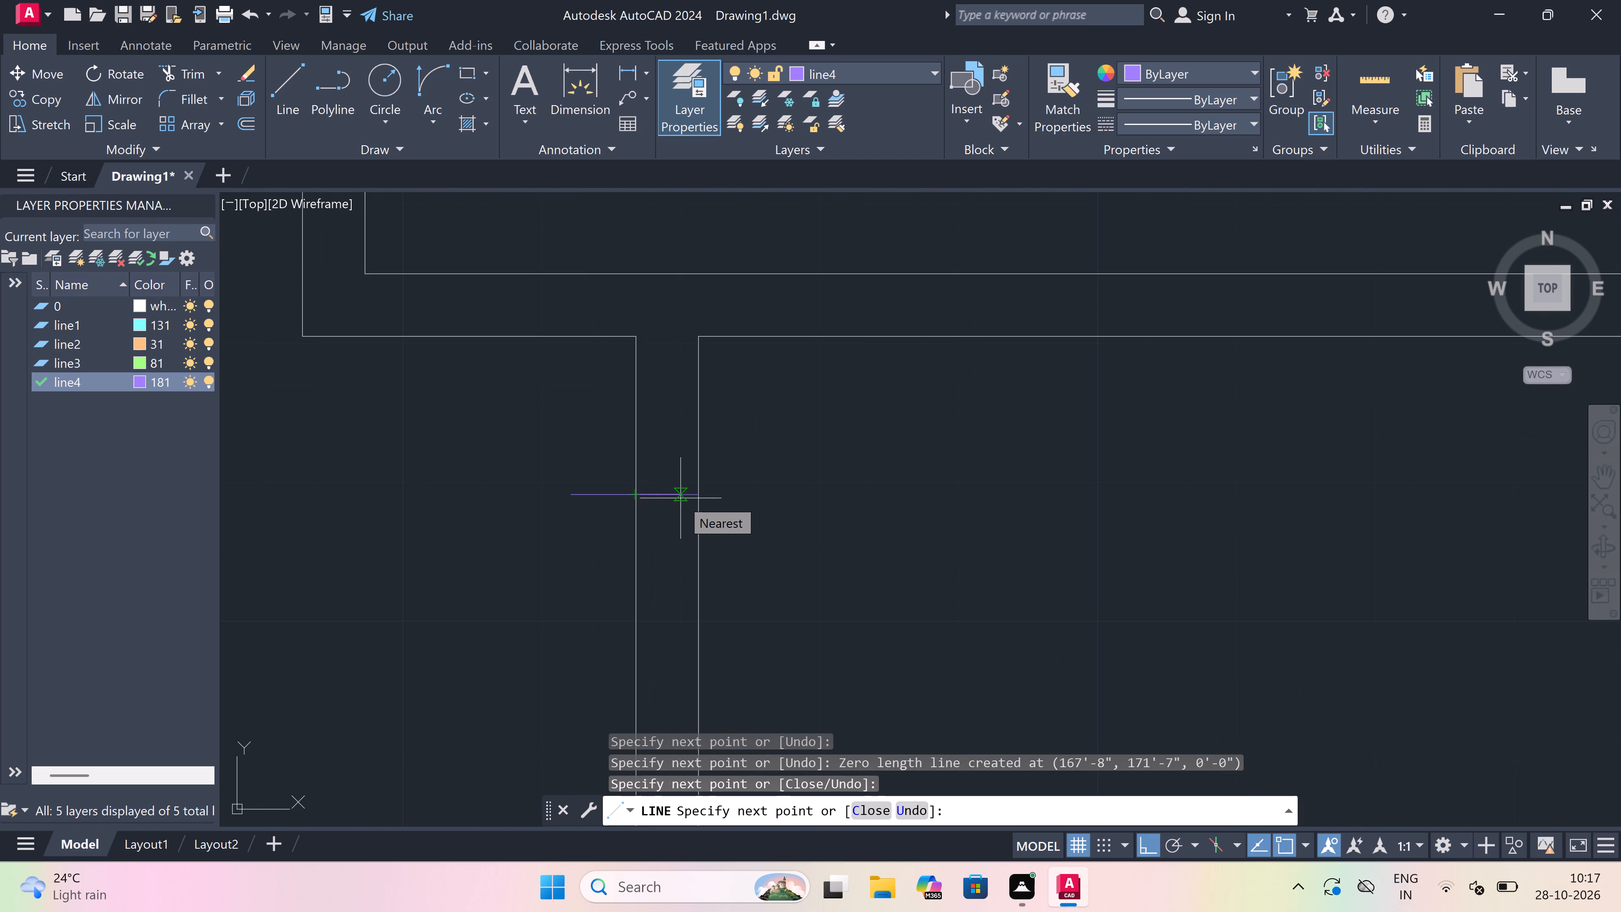
pyautogui.hotkey('ctrl', 'z')
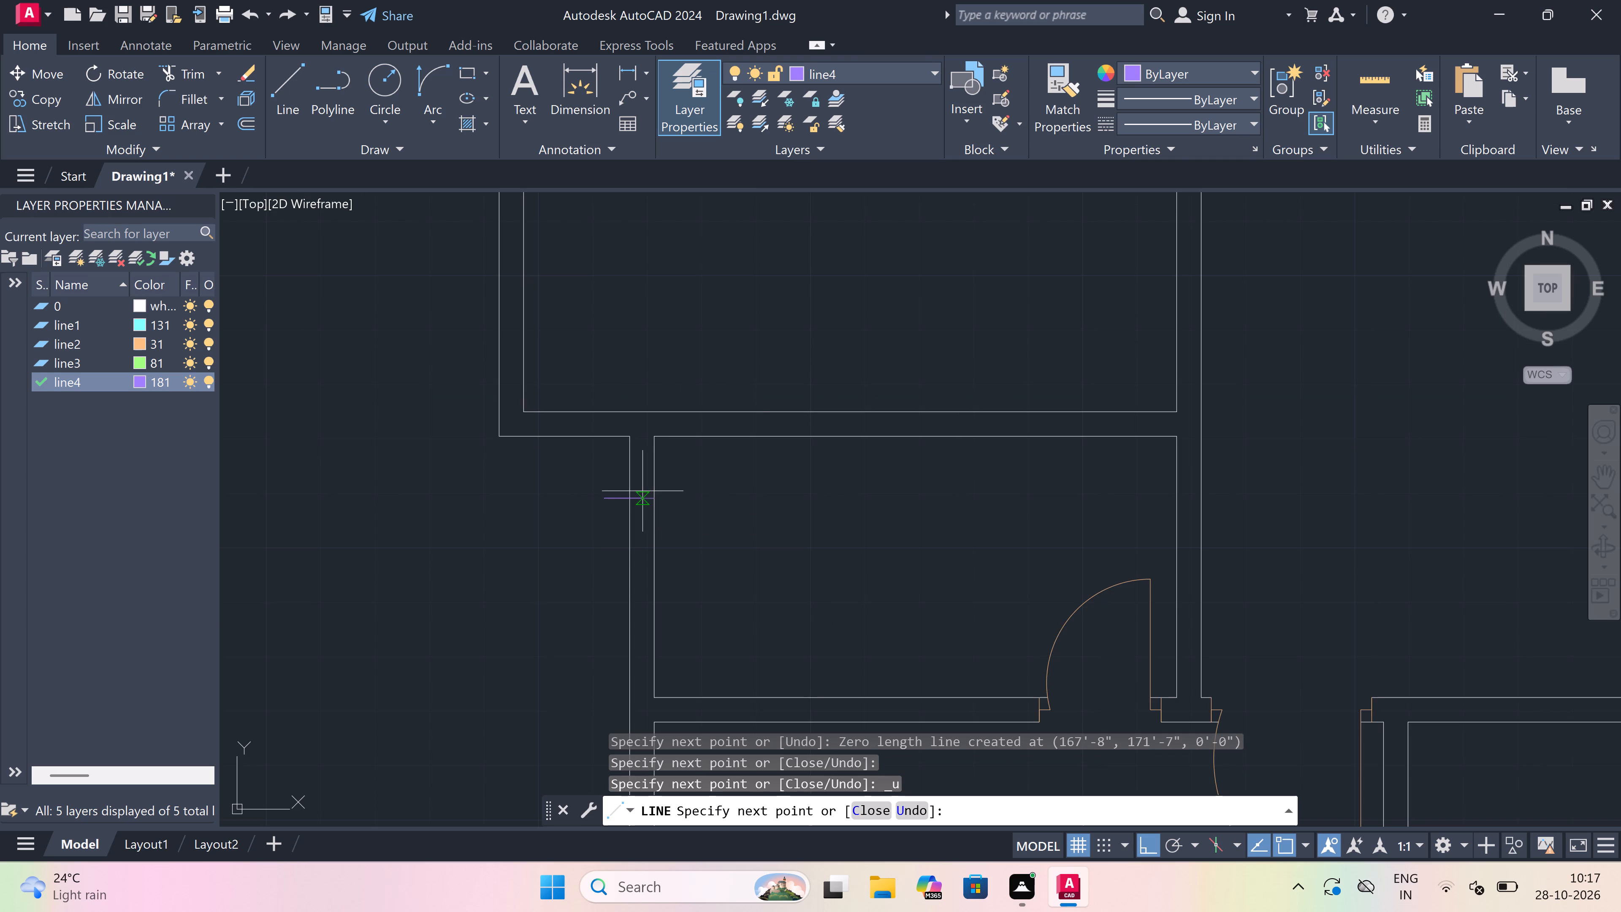
pyautogui.hotkey('ctrl', 'z')
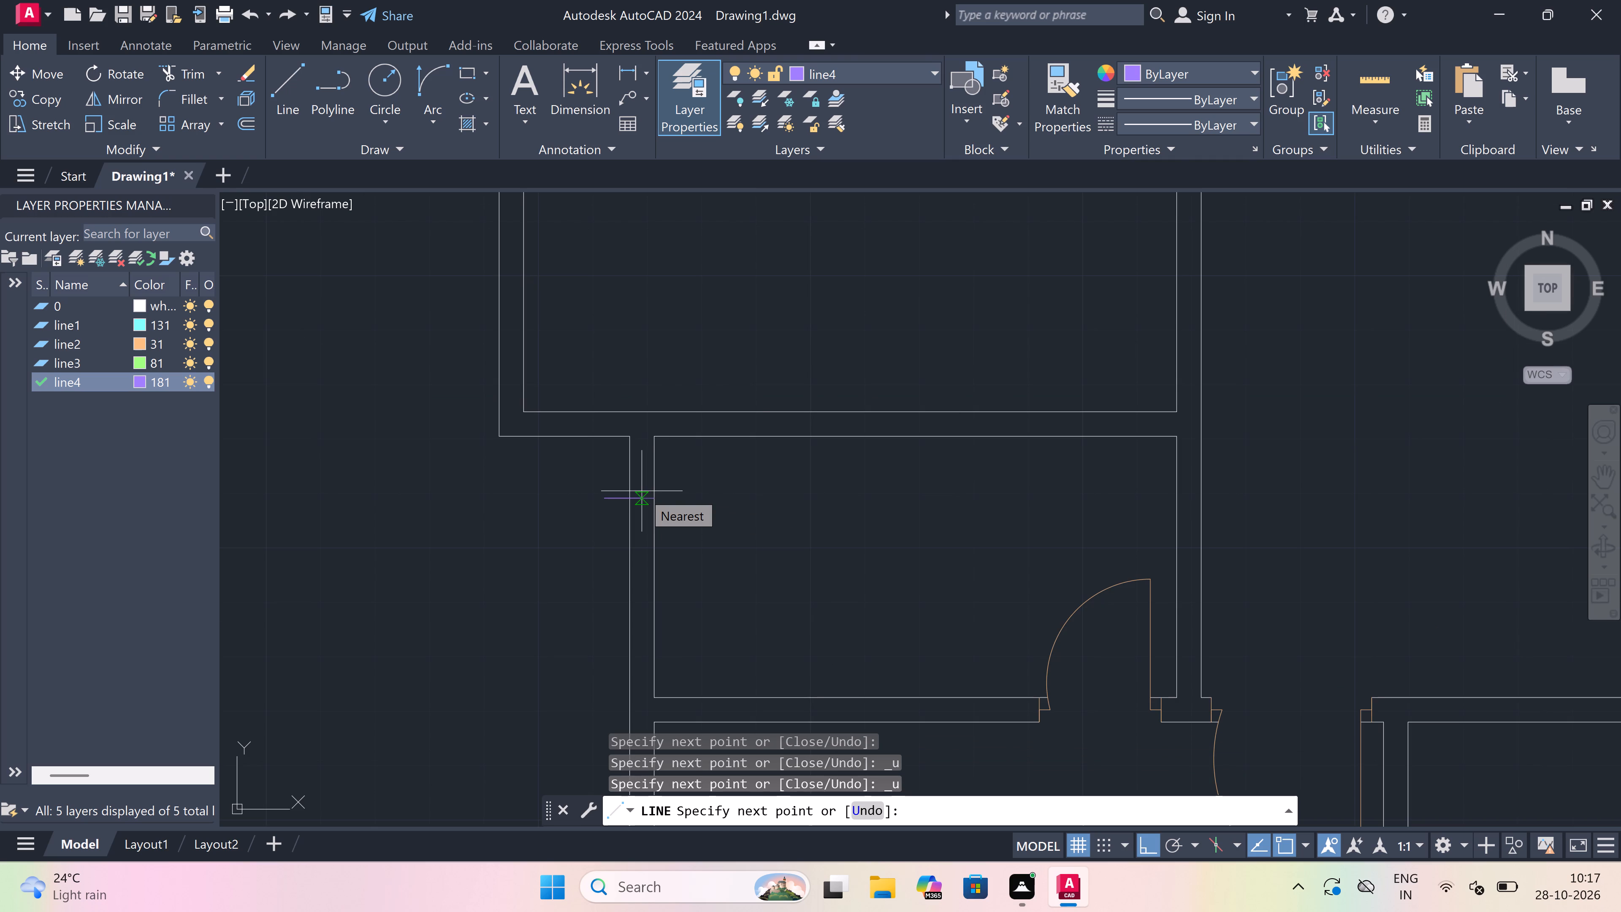
pyautogui.hotkey('ctrl', 'z')
pyautogui.scroll(2, 641, 490)
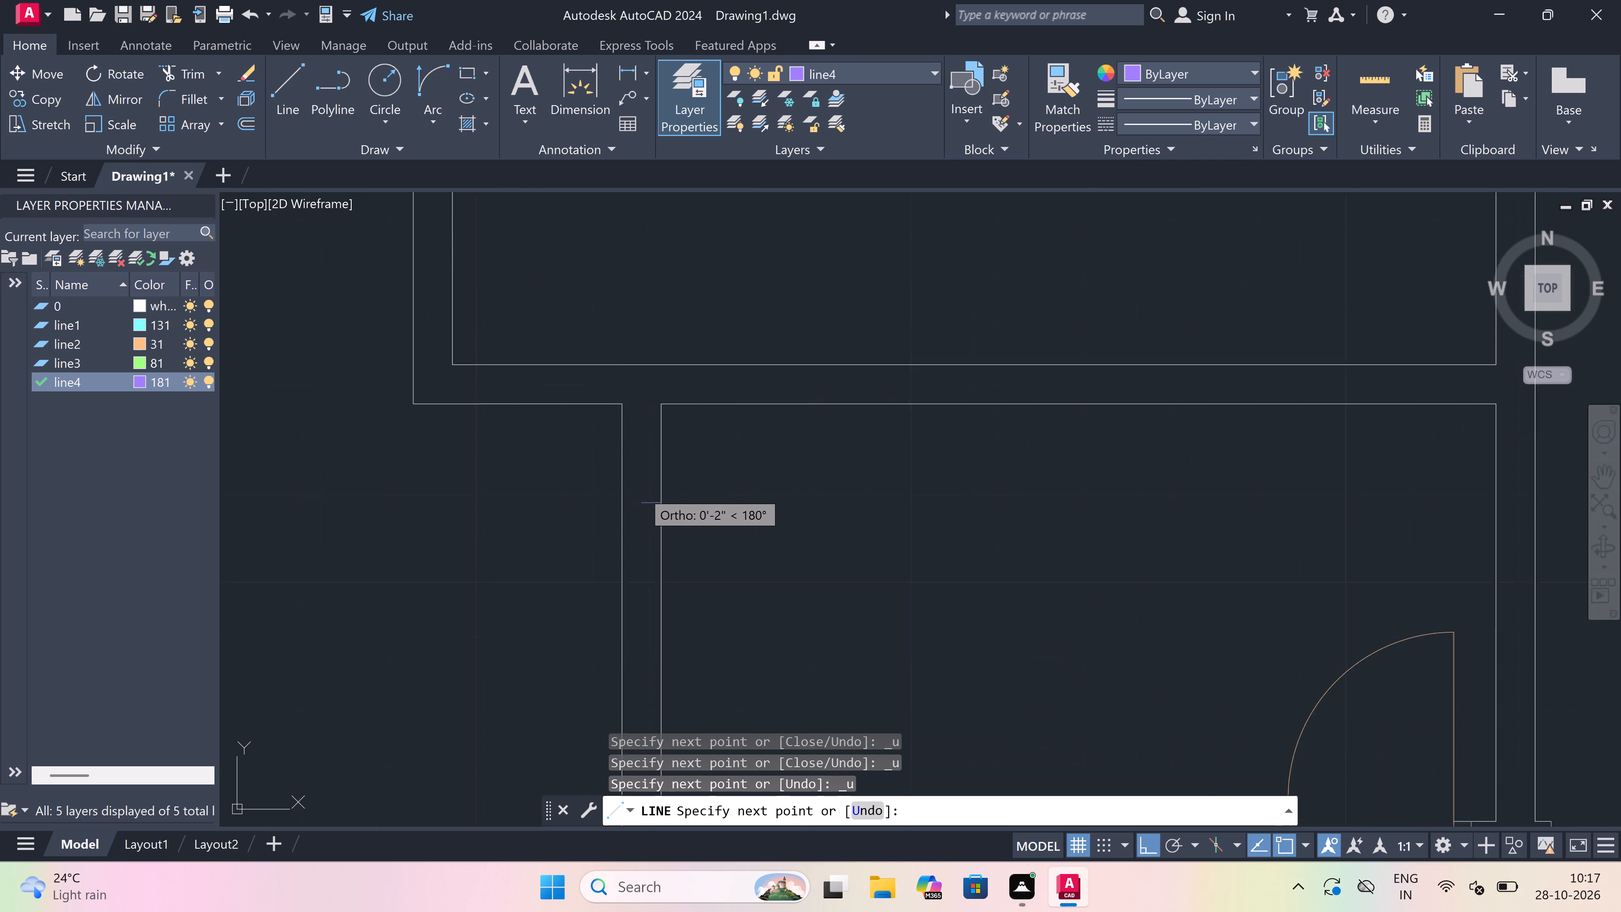
pyautogui.click(610, 510)
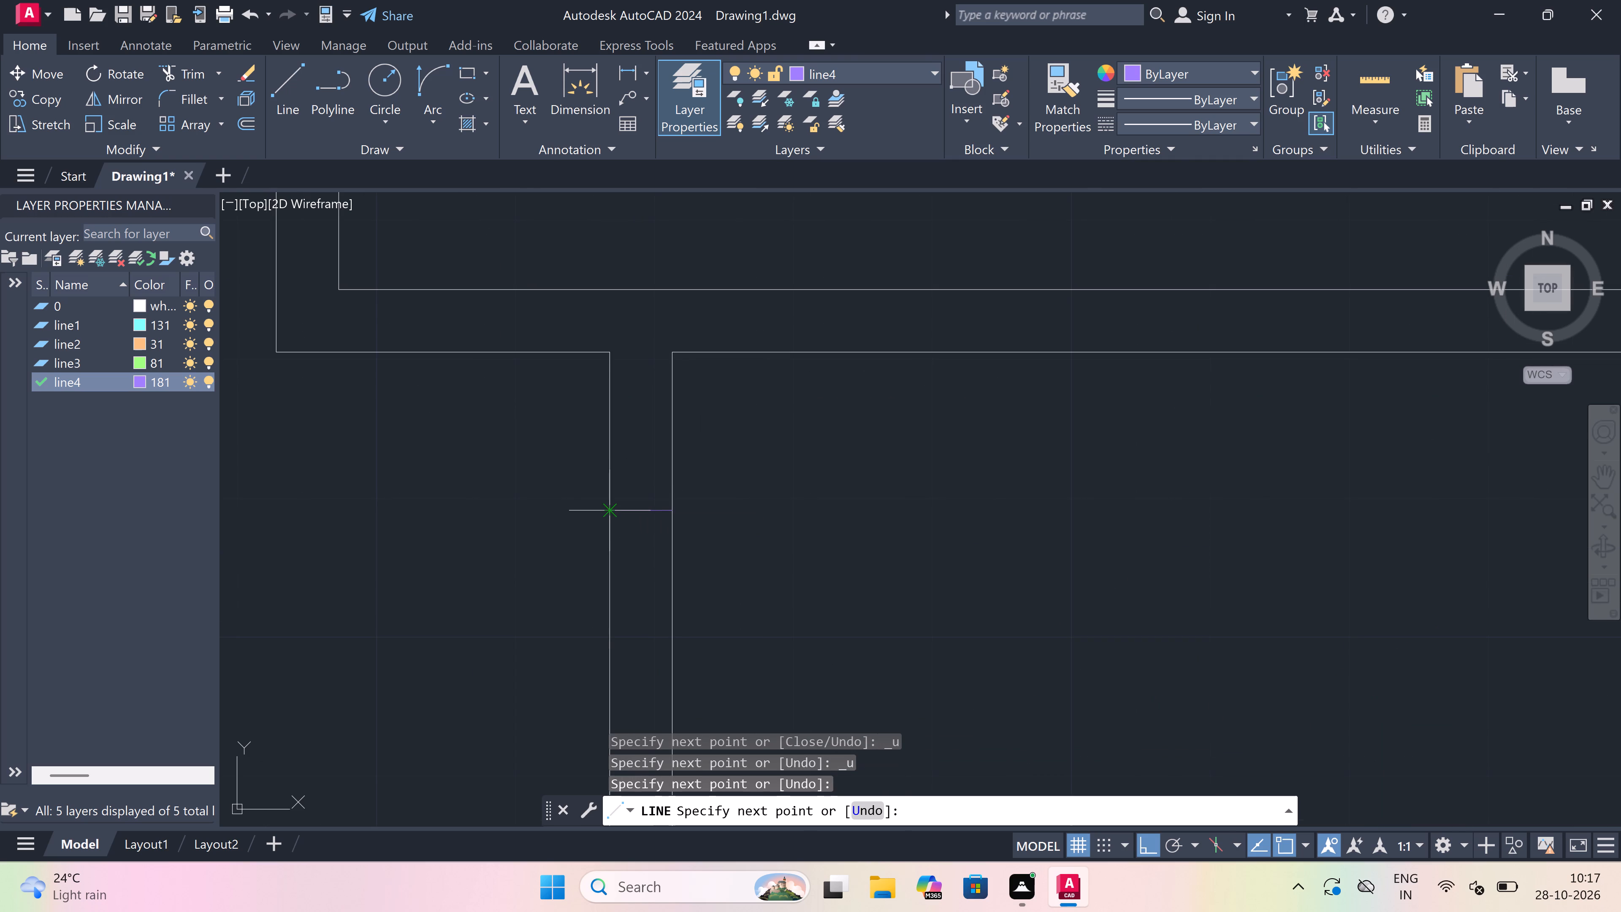
# Draw the small room's 2' window centre line south from the north jamb's midpoint and close it with a south jamb across the wall.
pyautogui.click(641, 516)
pyautogui.scroll(-3, 664, 525)
pyautogui.scroll(3, 661, 561)
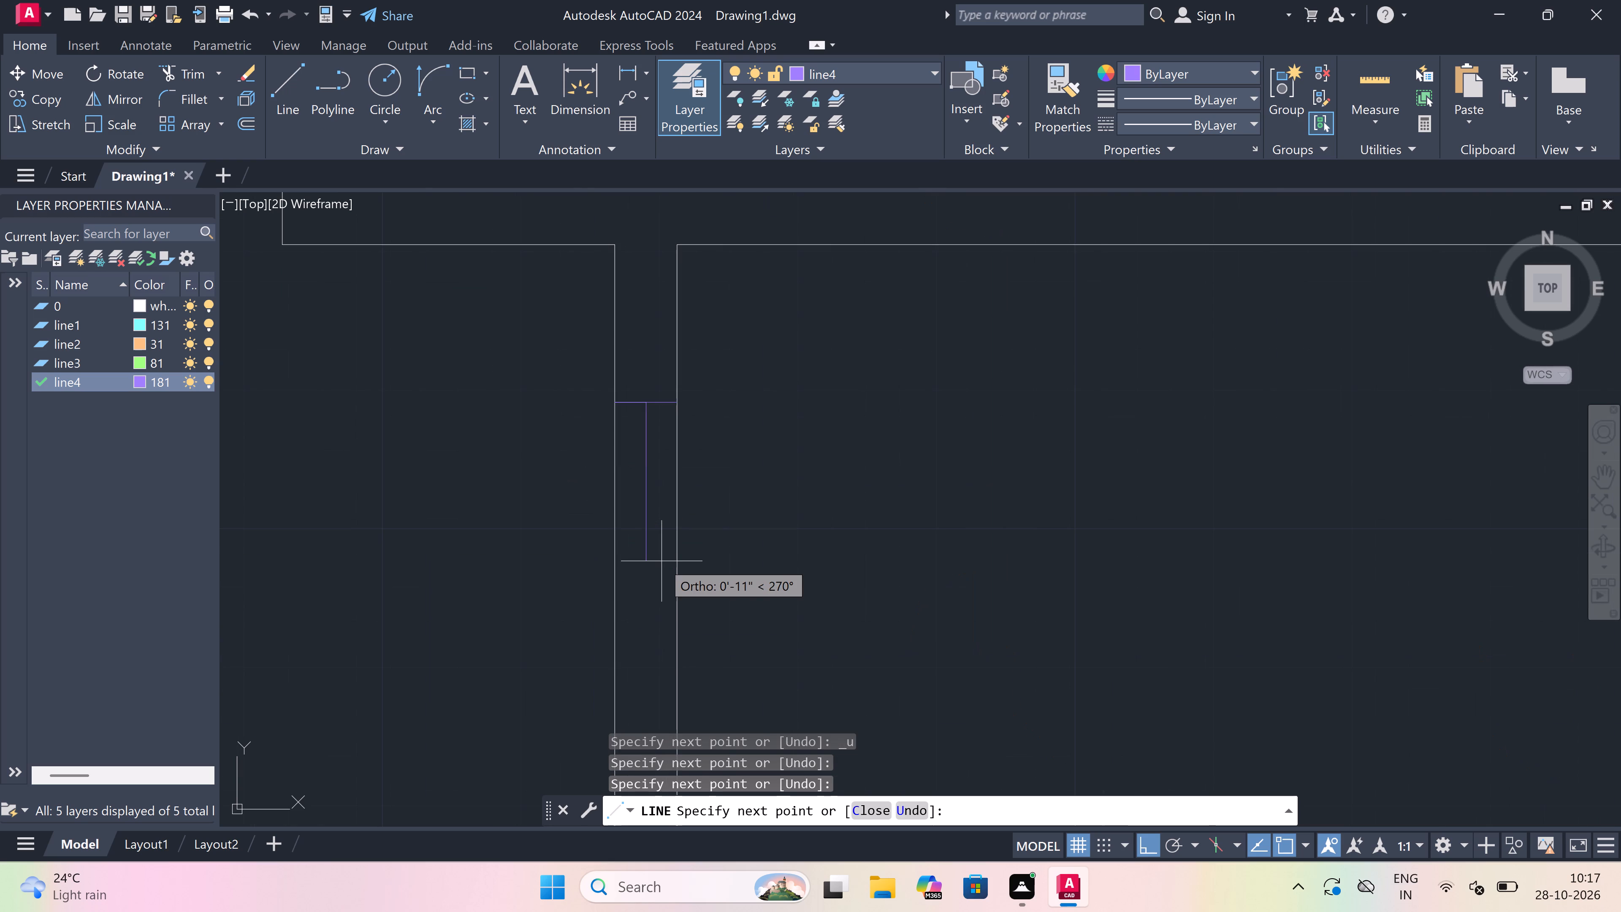
pyautogui.press('2')
pyautogui.press("'")
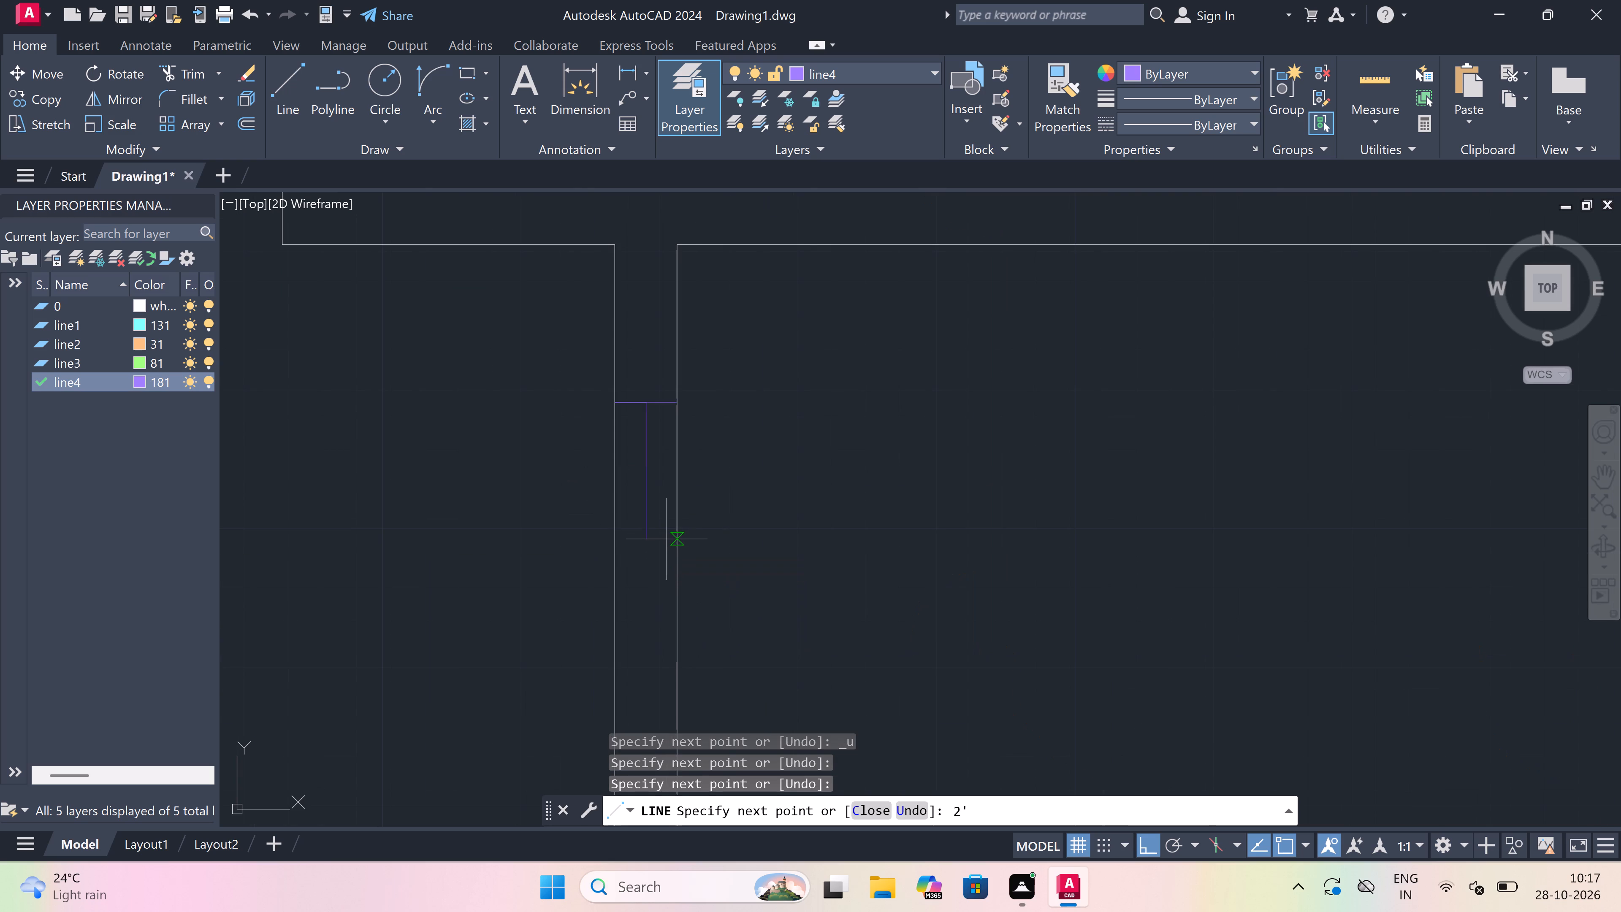
pyautogui.press('space')
pyautogui.scroll(-4, 667, 539)
pyautogui.scroll(3, 666, 556)
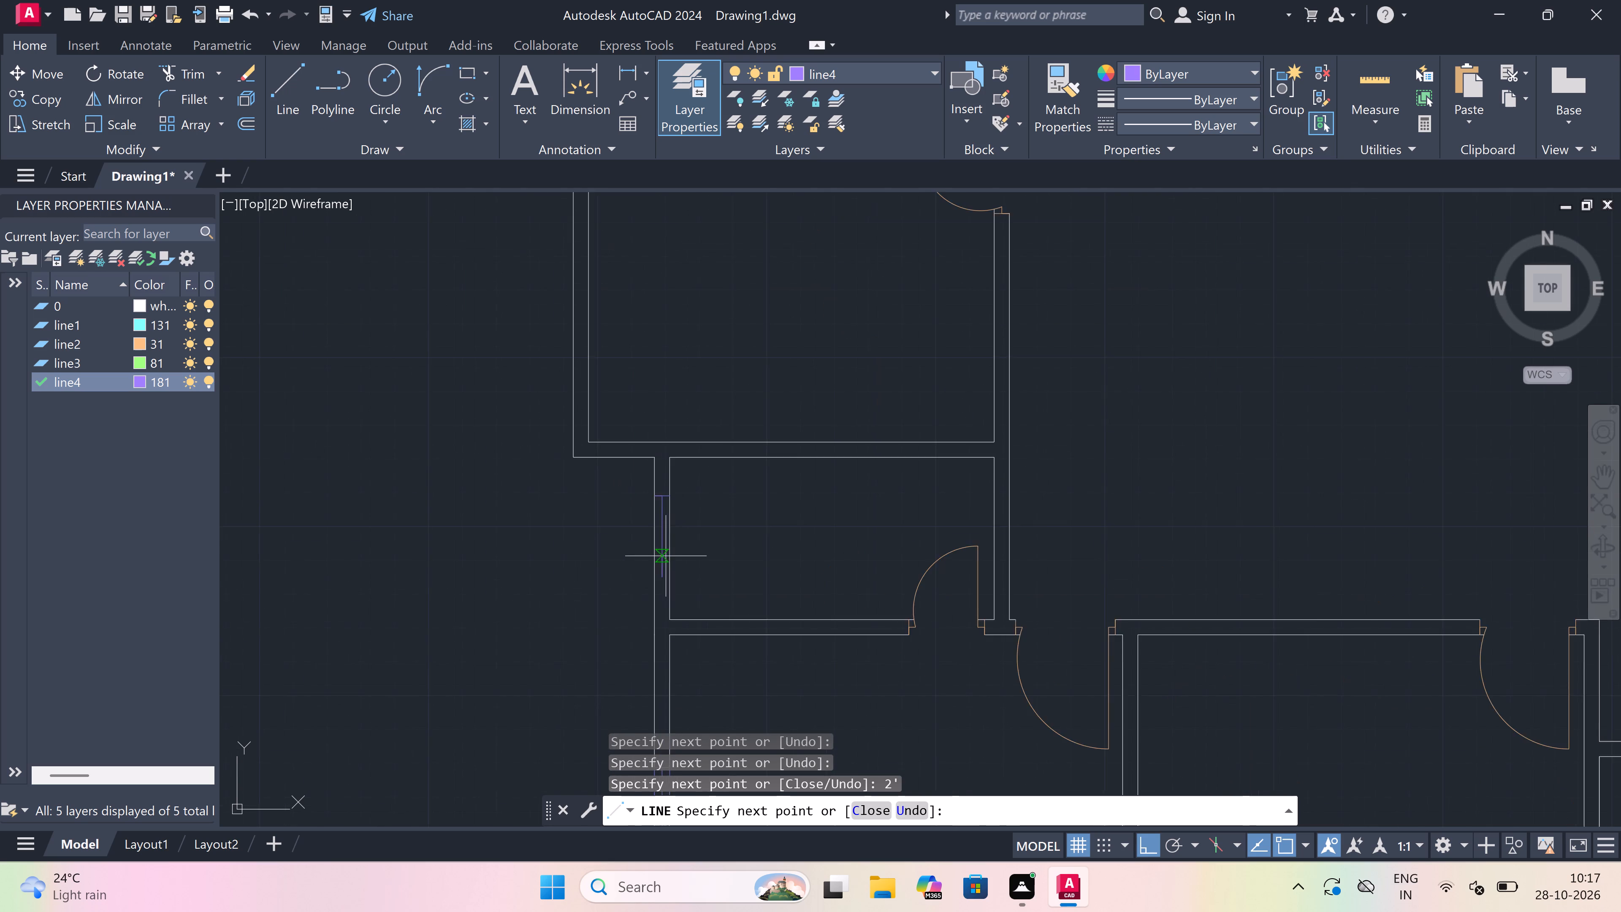
pyautogui.scroll(1, 638, 603)
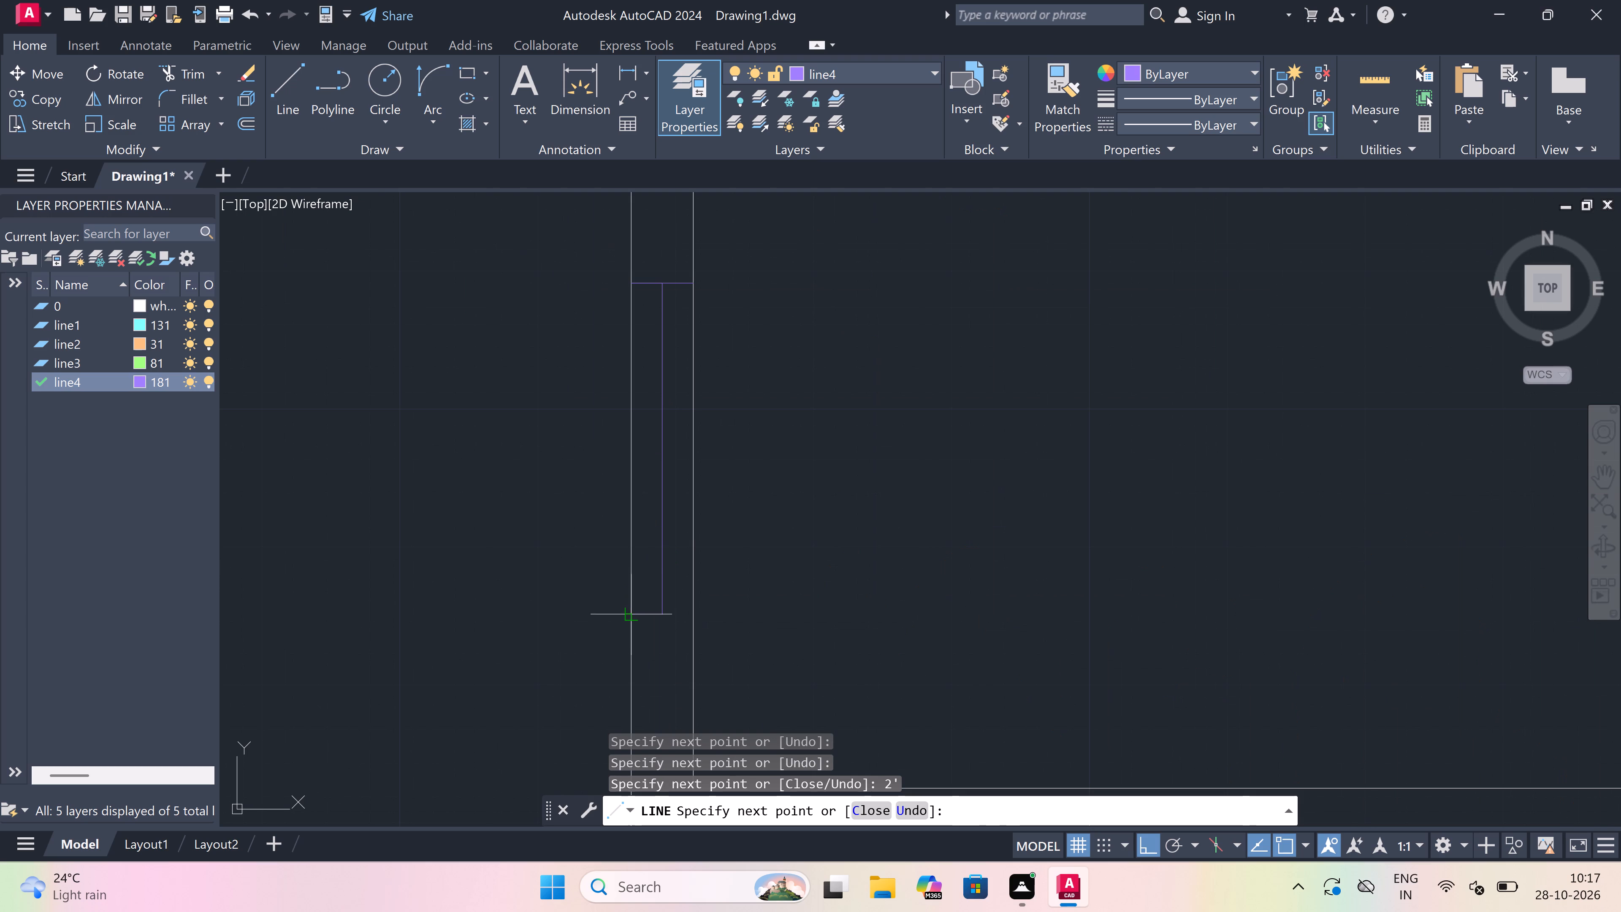
pyautogui.click(637, 610)
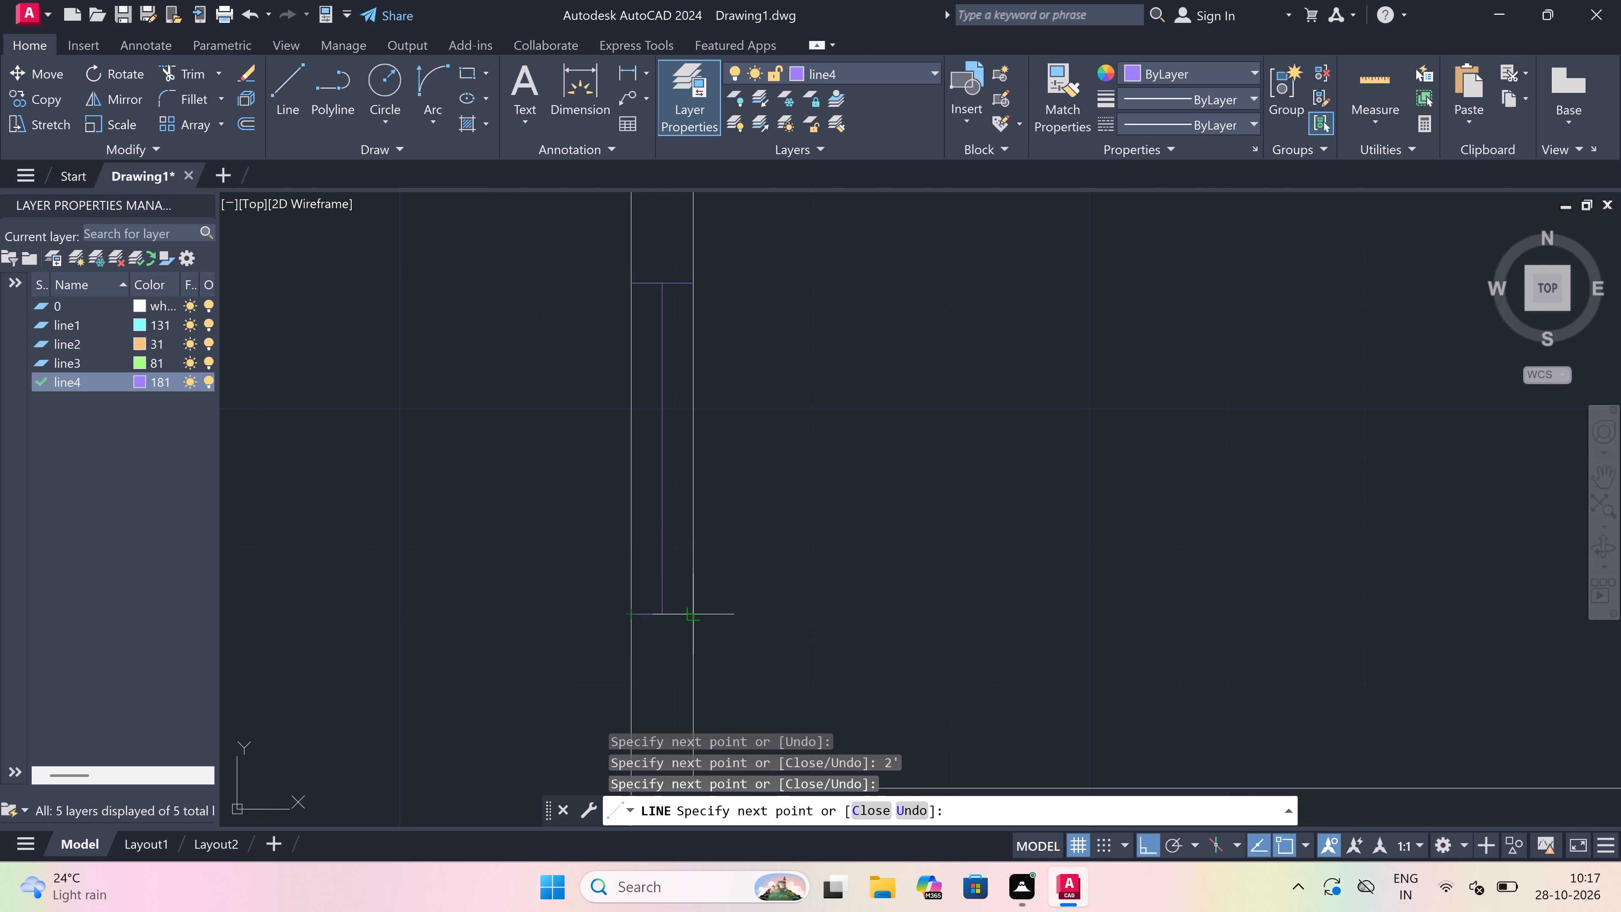
pyautogui.click(694, 613)
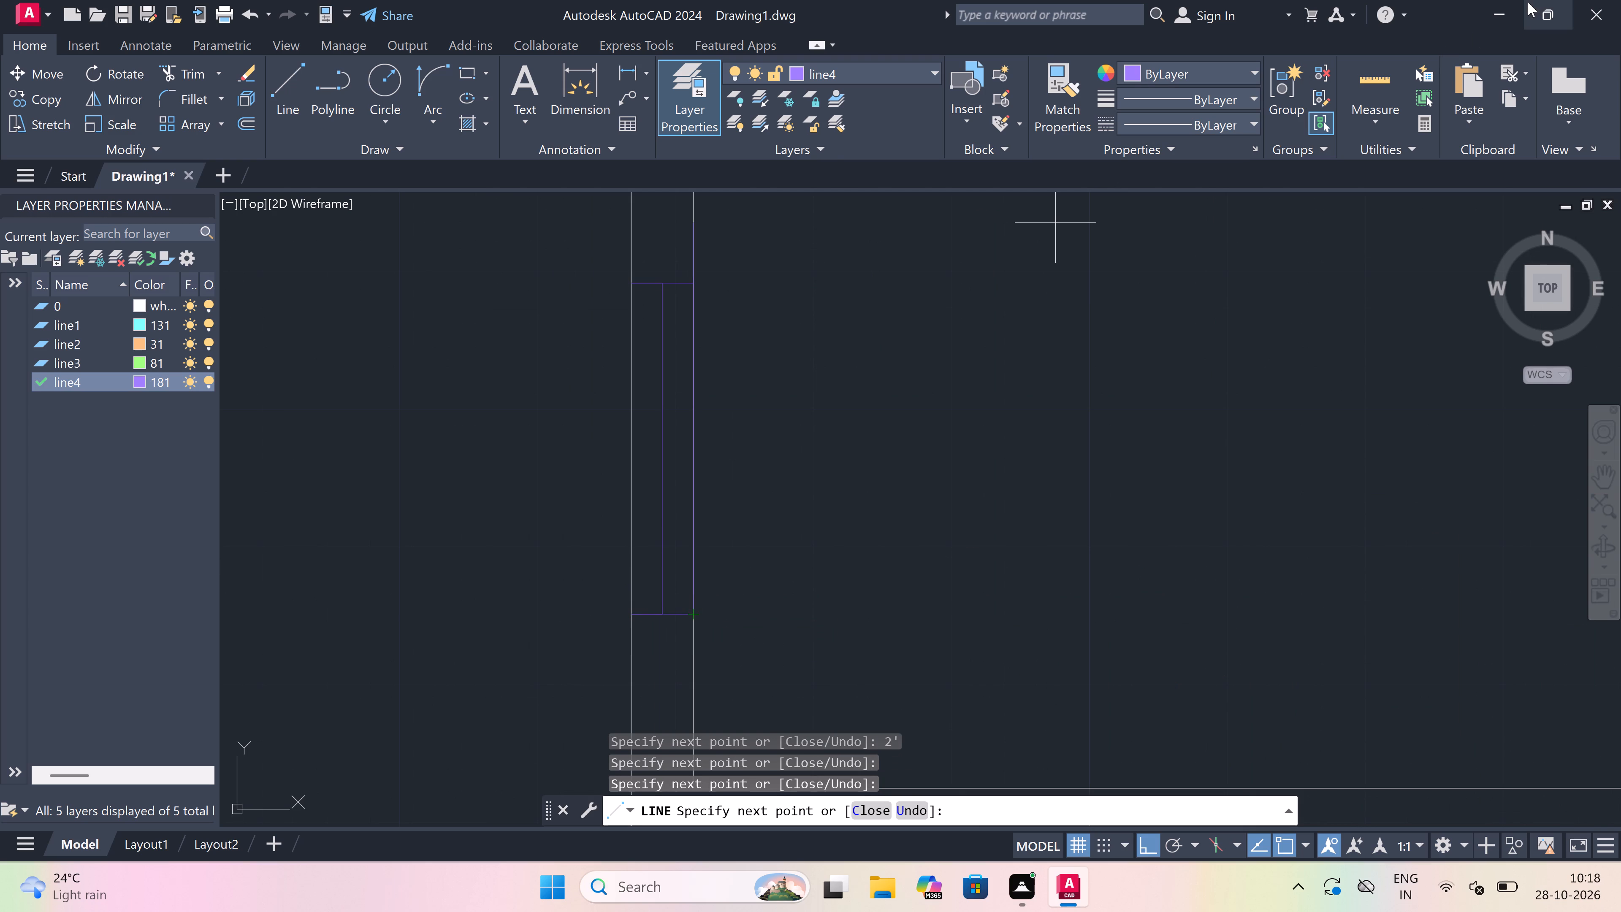
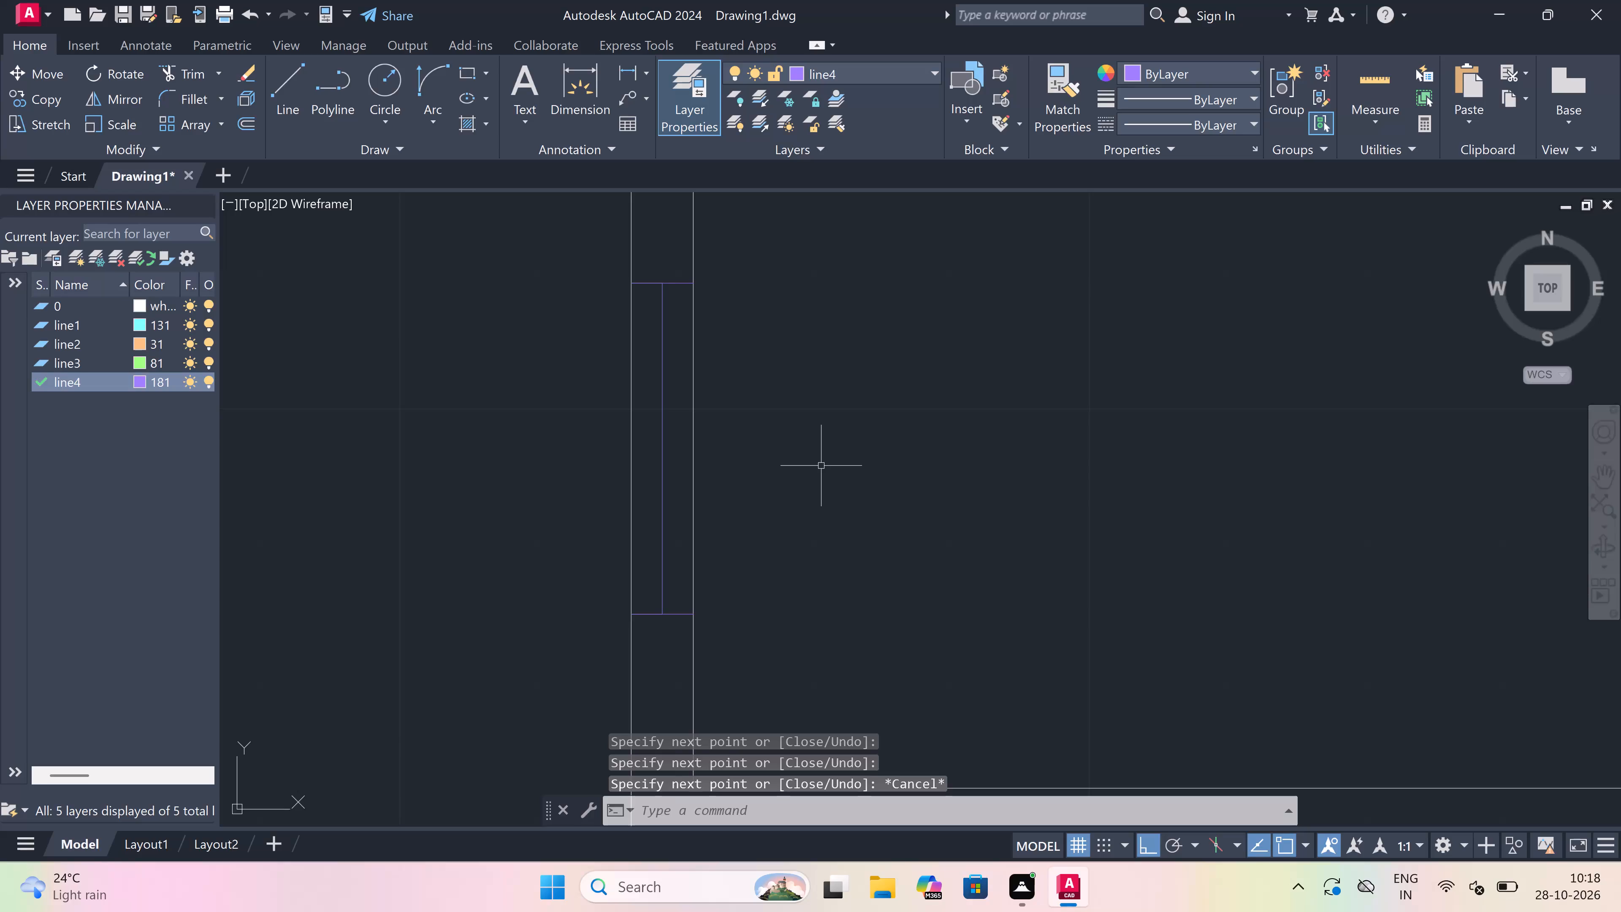
# Trim the inner and outer wall lines between the jambs of the small room's 2' west window.
pyautogui.write('r')
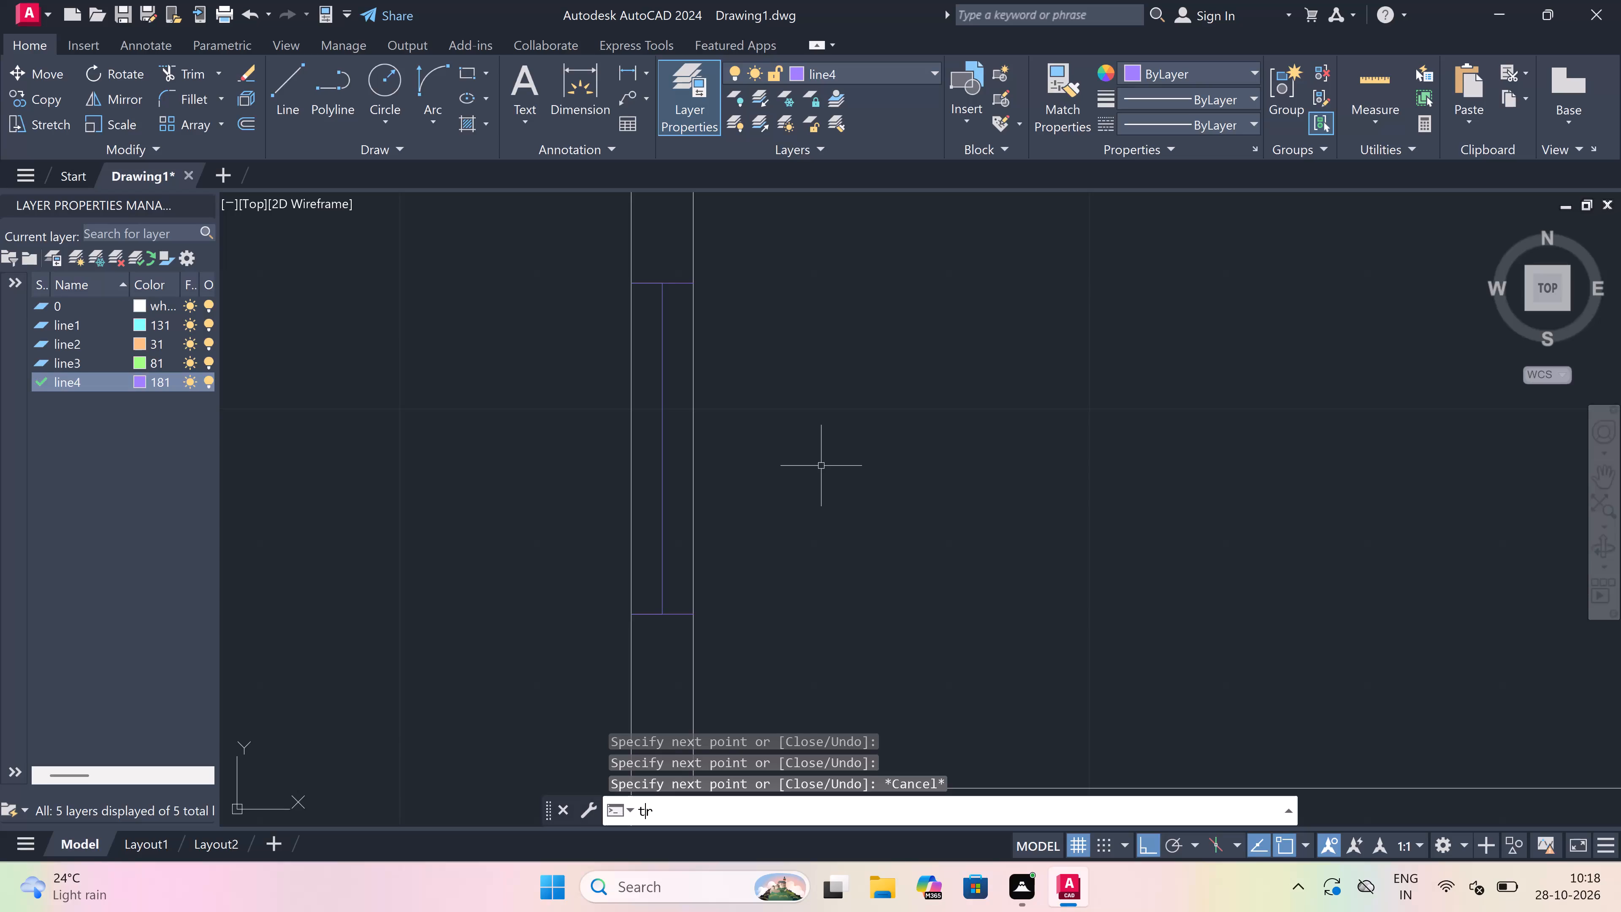
pyautogui.press('space')
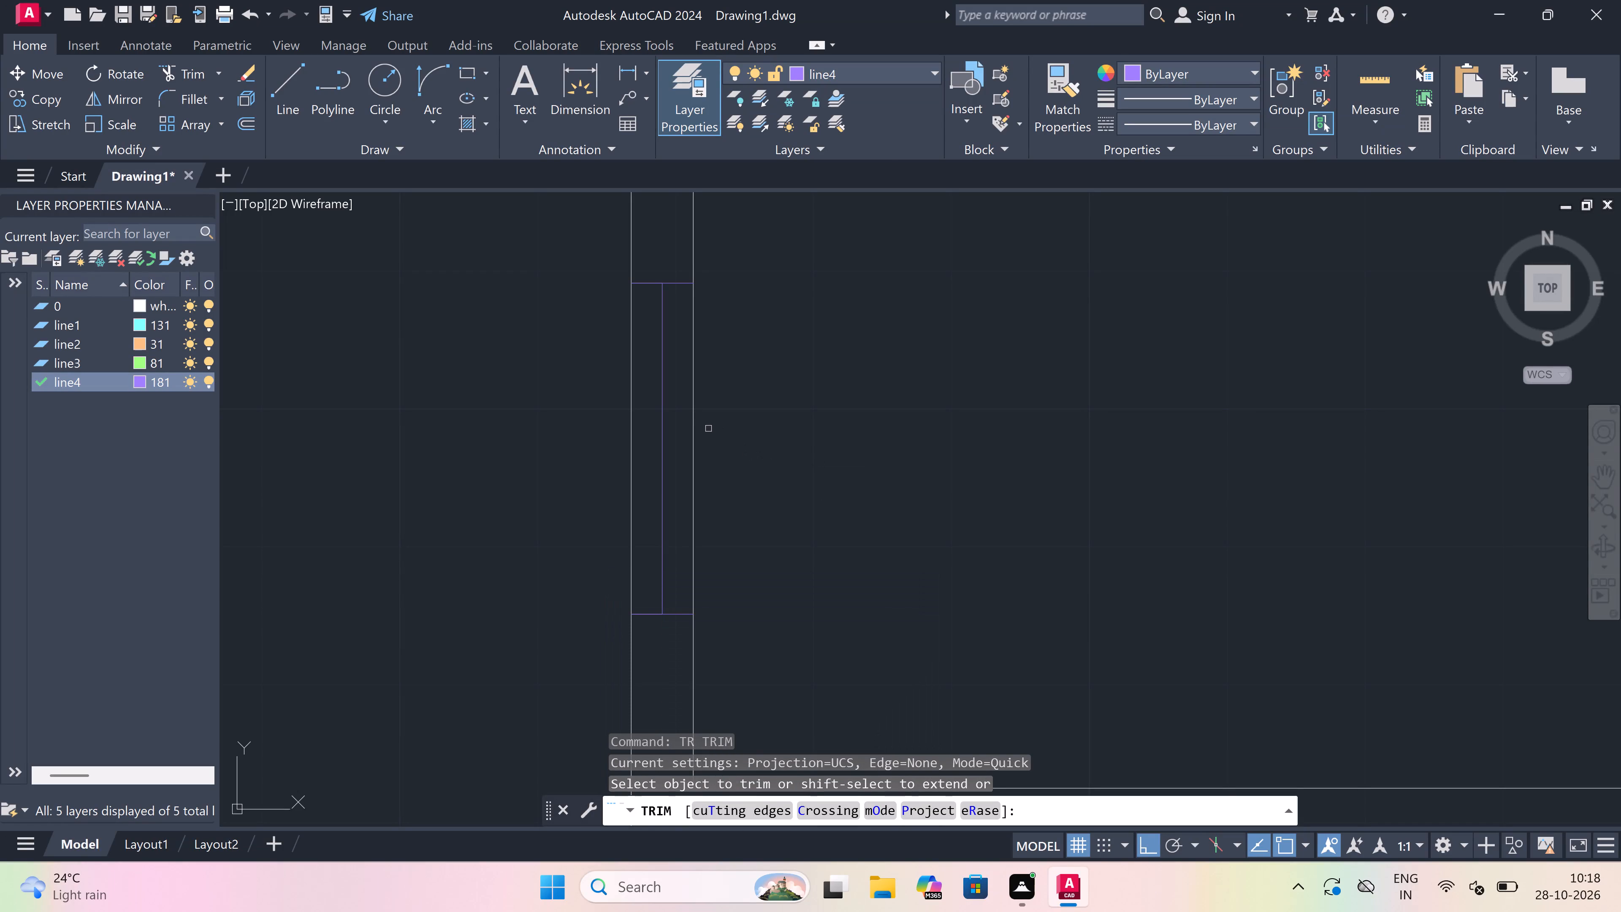
pyautogui.click(690, 415)
pyautogui.click(736, 426)
pyautogui.click(631, 440)
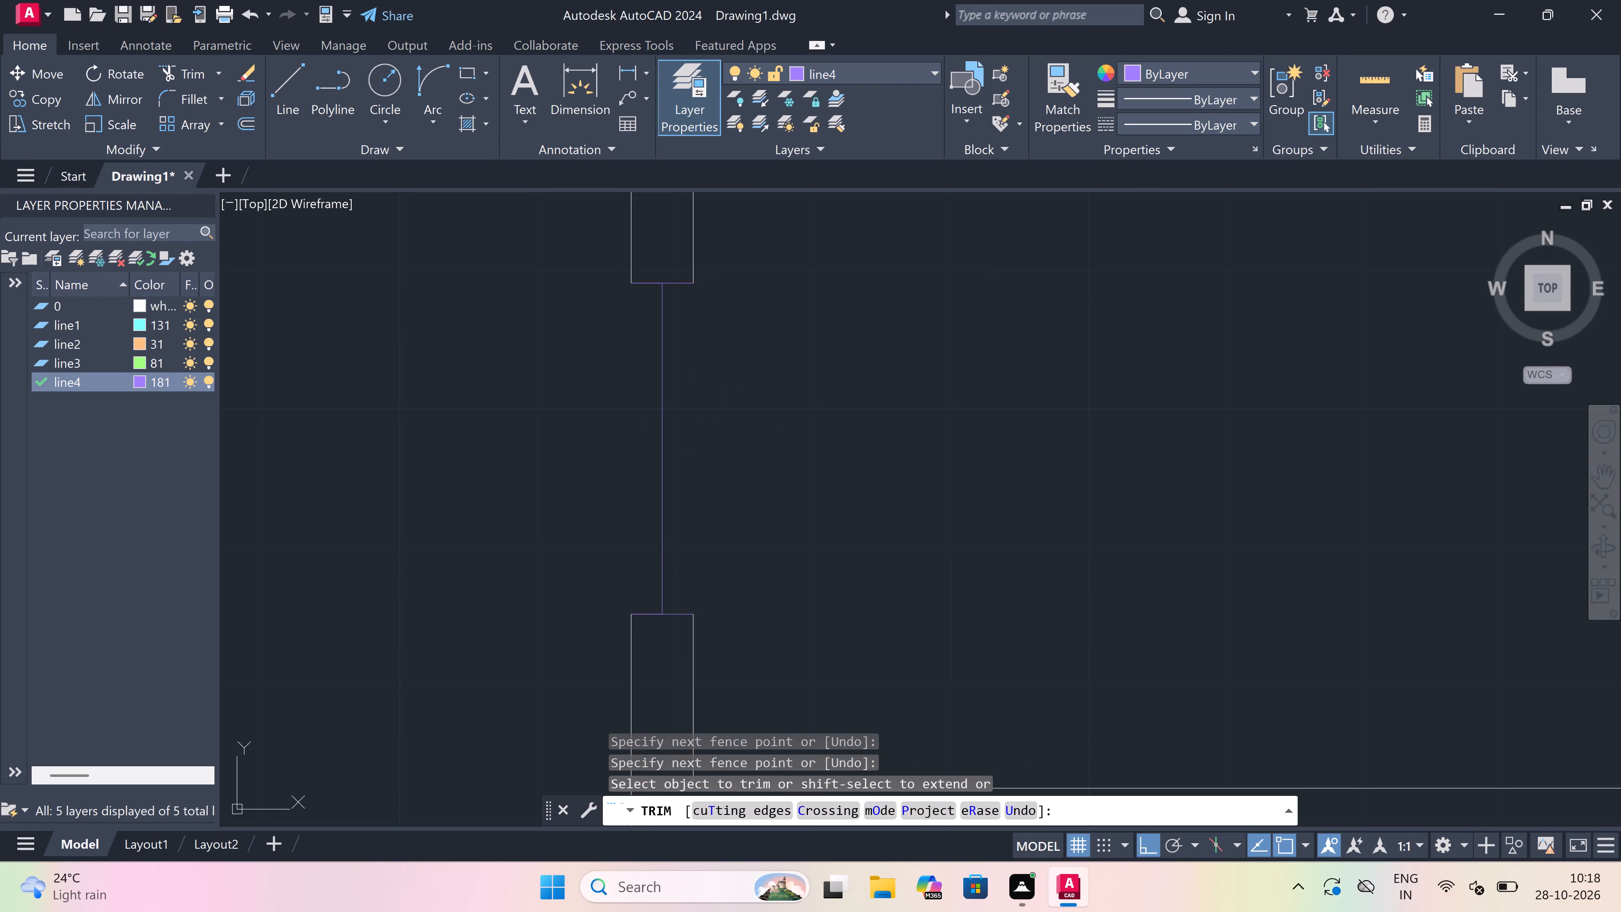
pyautogui.press('Escape')
# Draw the outer and inner face lines of the small room's 2' west window between its jambs.
pyautogui.press('l')
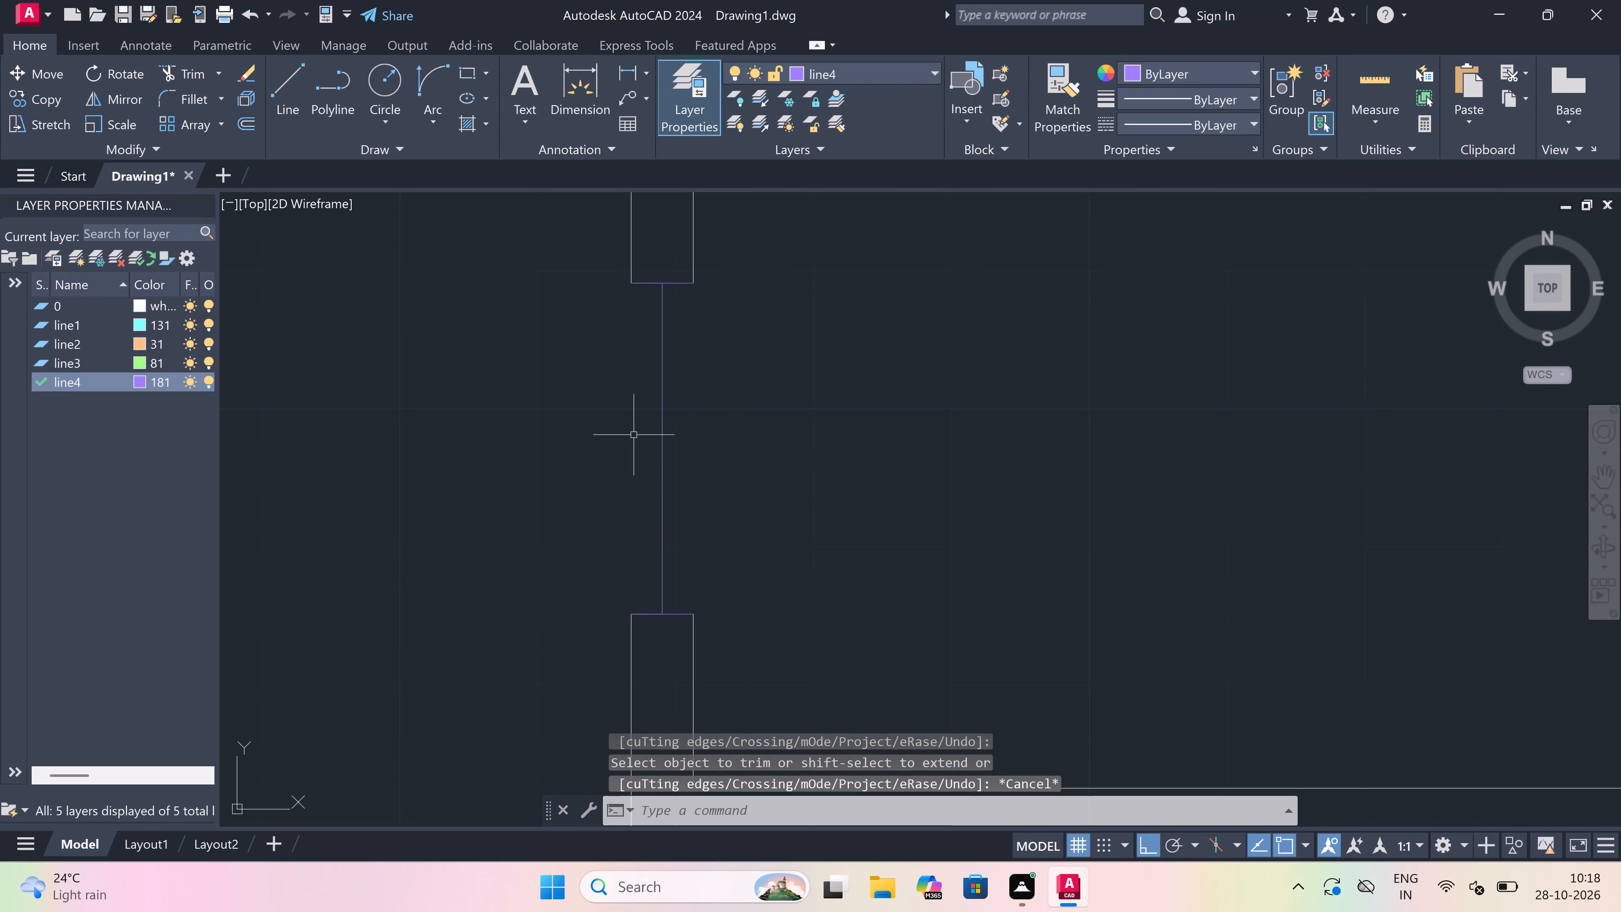
pyautogui.press('space')
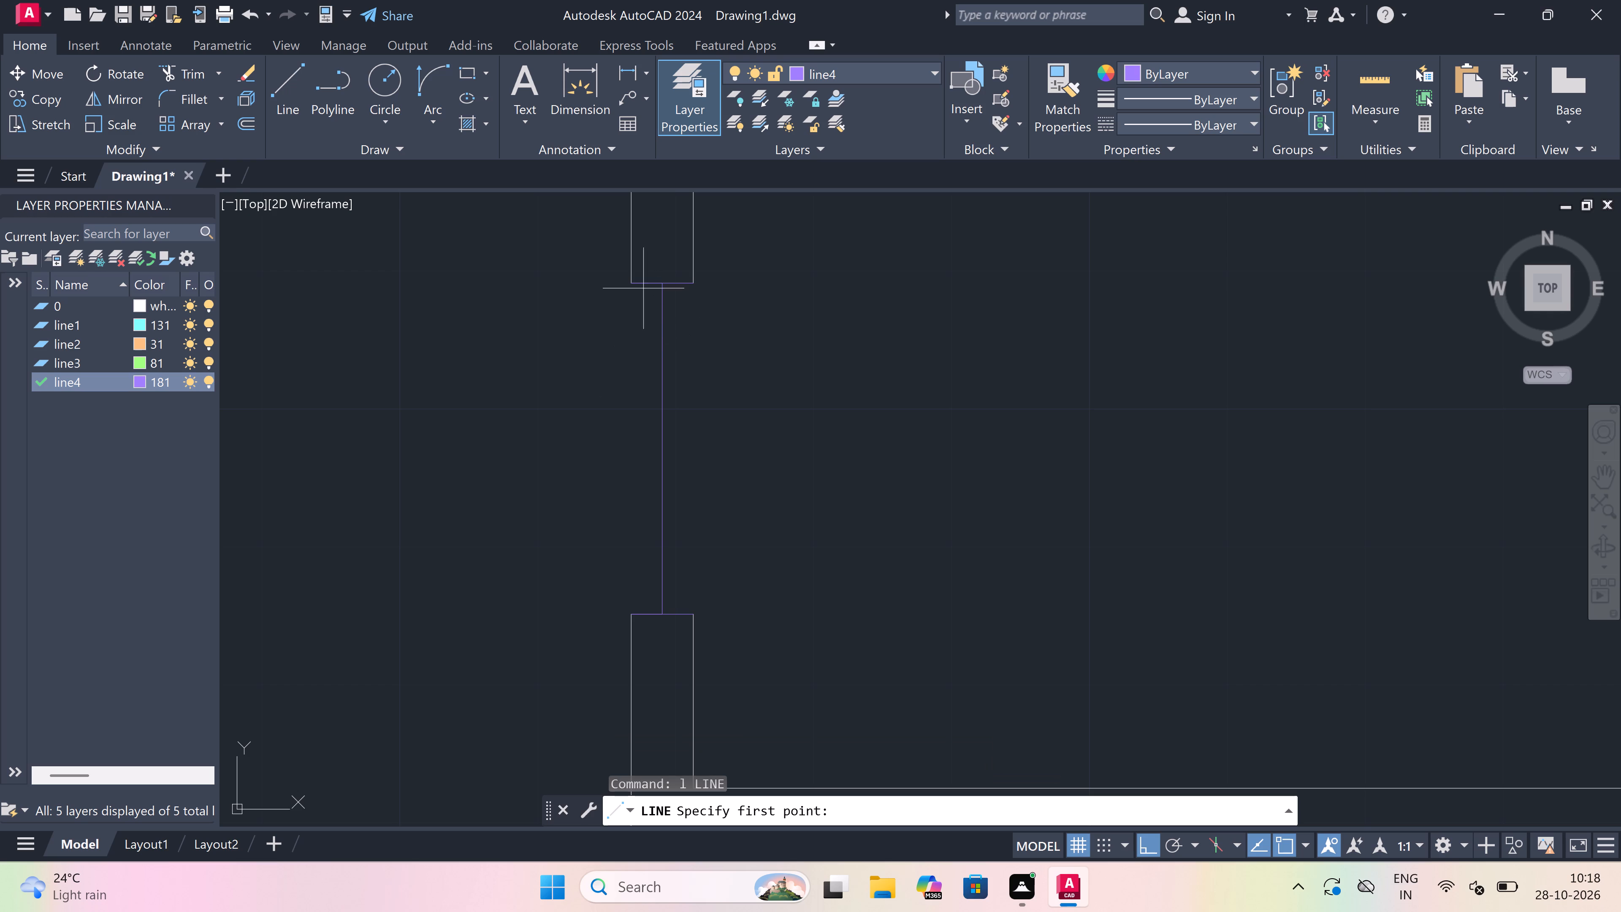
pyautogui.click(633, 279)
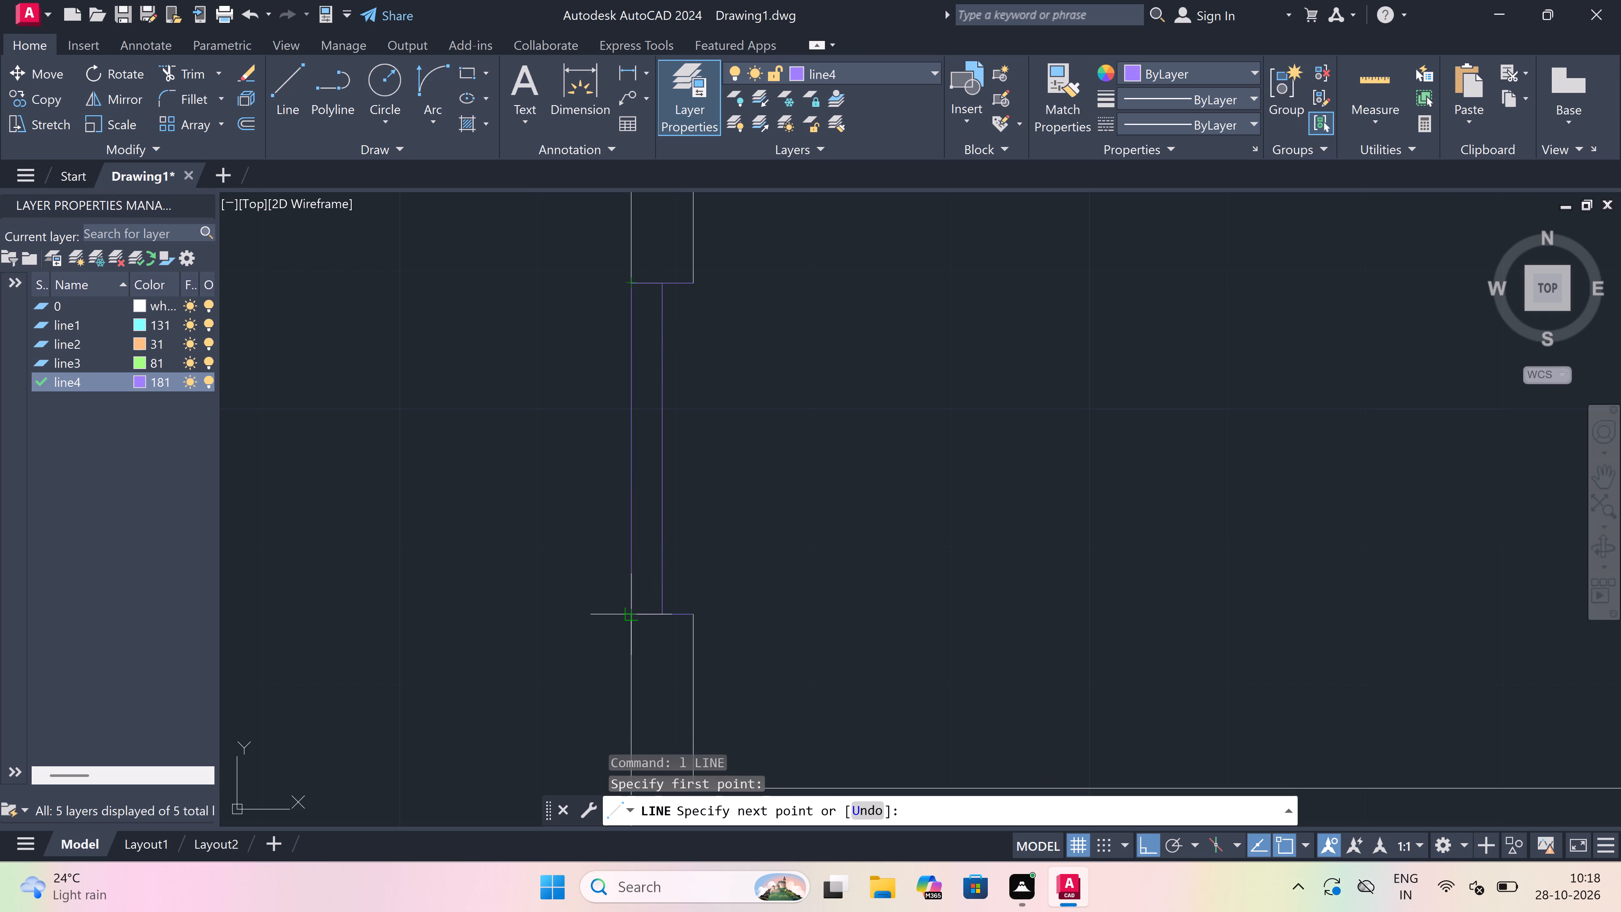
pyautogui.click(635, 607)
pyautogui.press('Escape')
pyautogui.press('space')
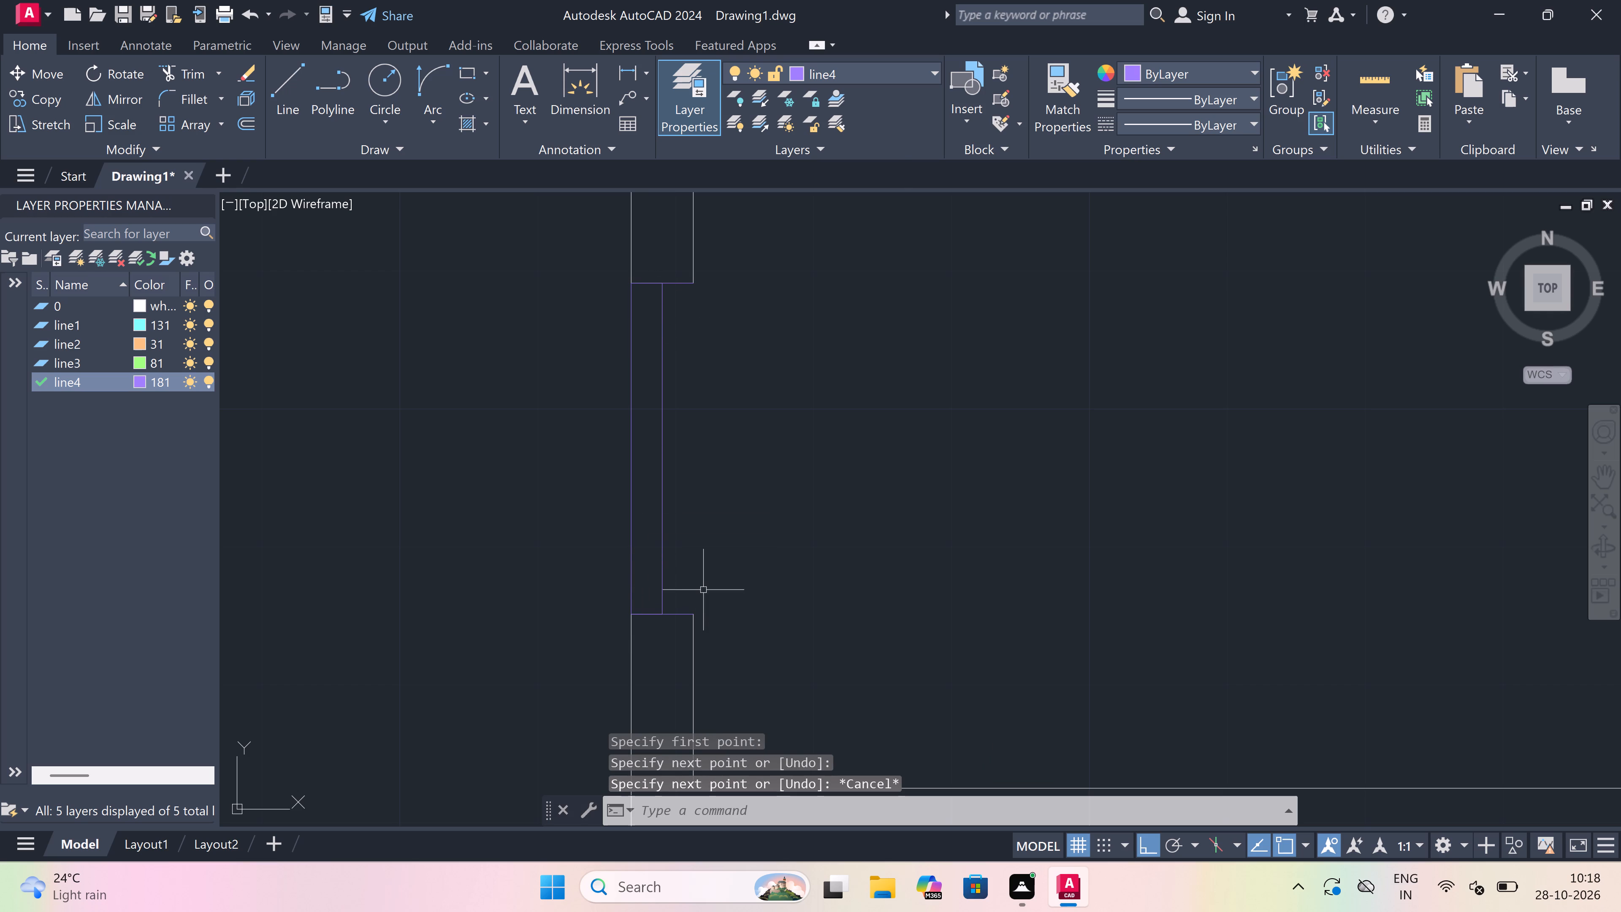
pyautogui.moveTo(693, 611); pyautogui.dragTo(709, 531)
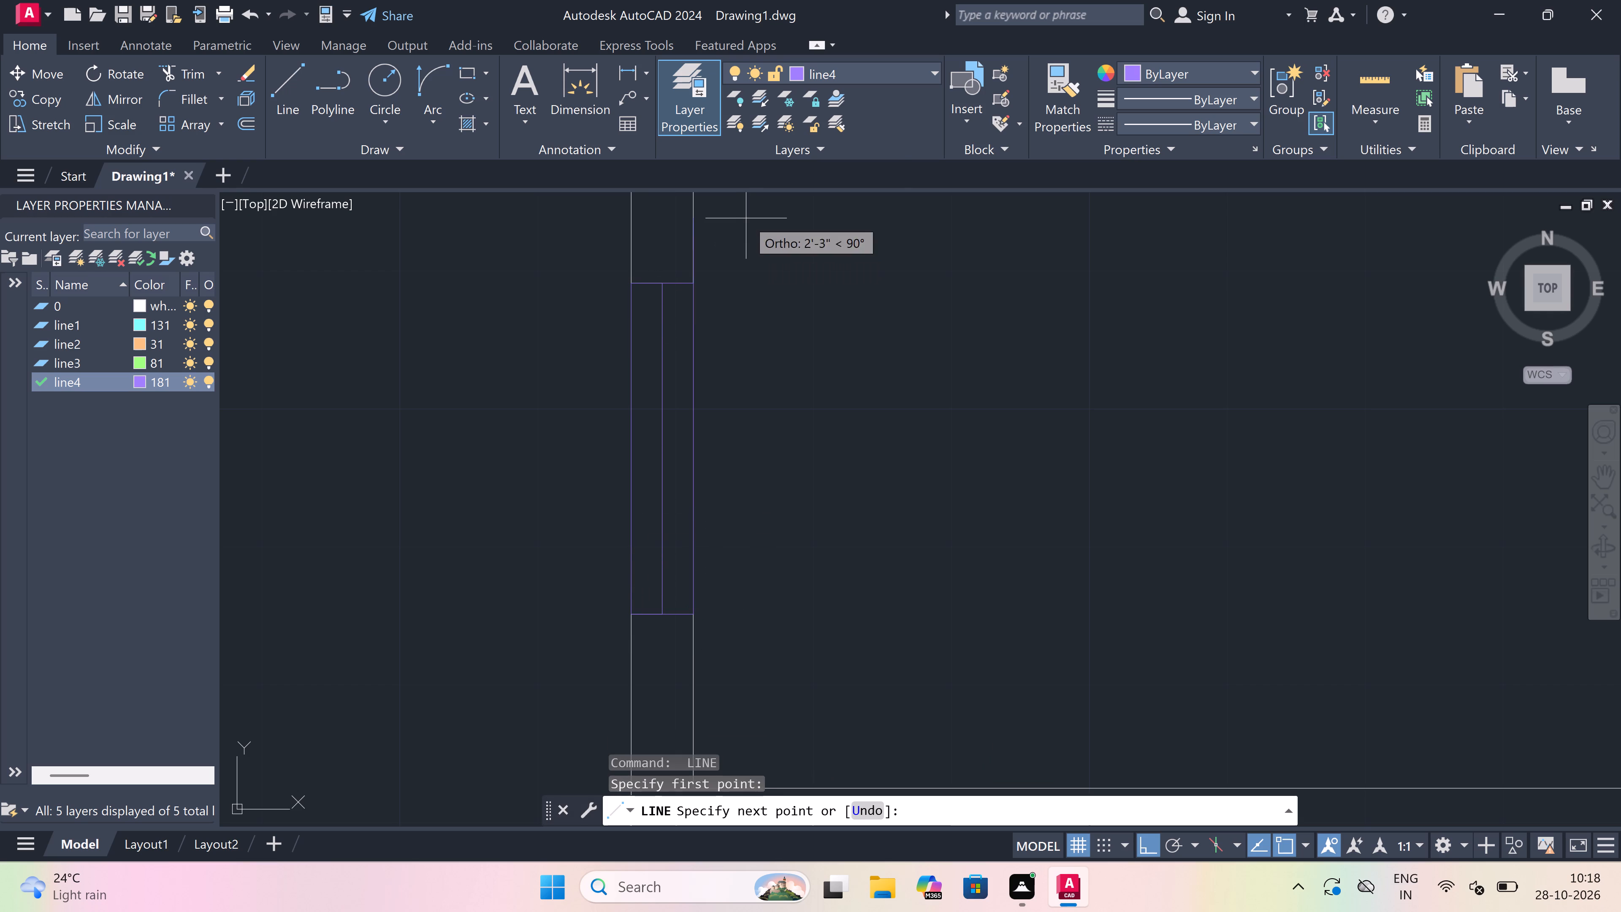
pyautogui.click(691, 282)
pyautogui.press('Escape')
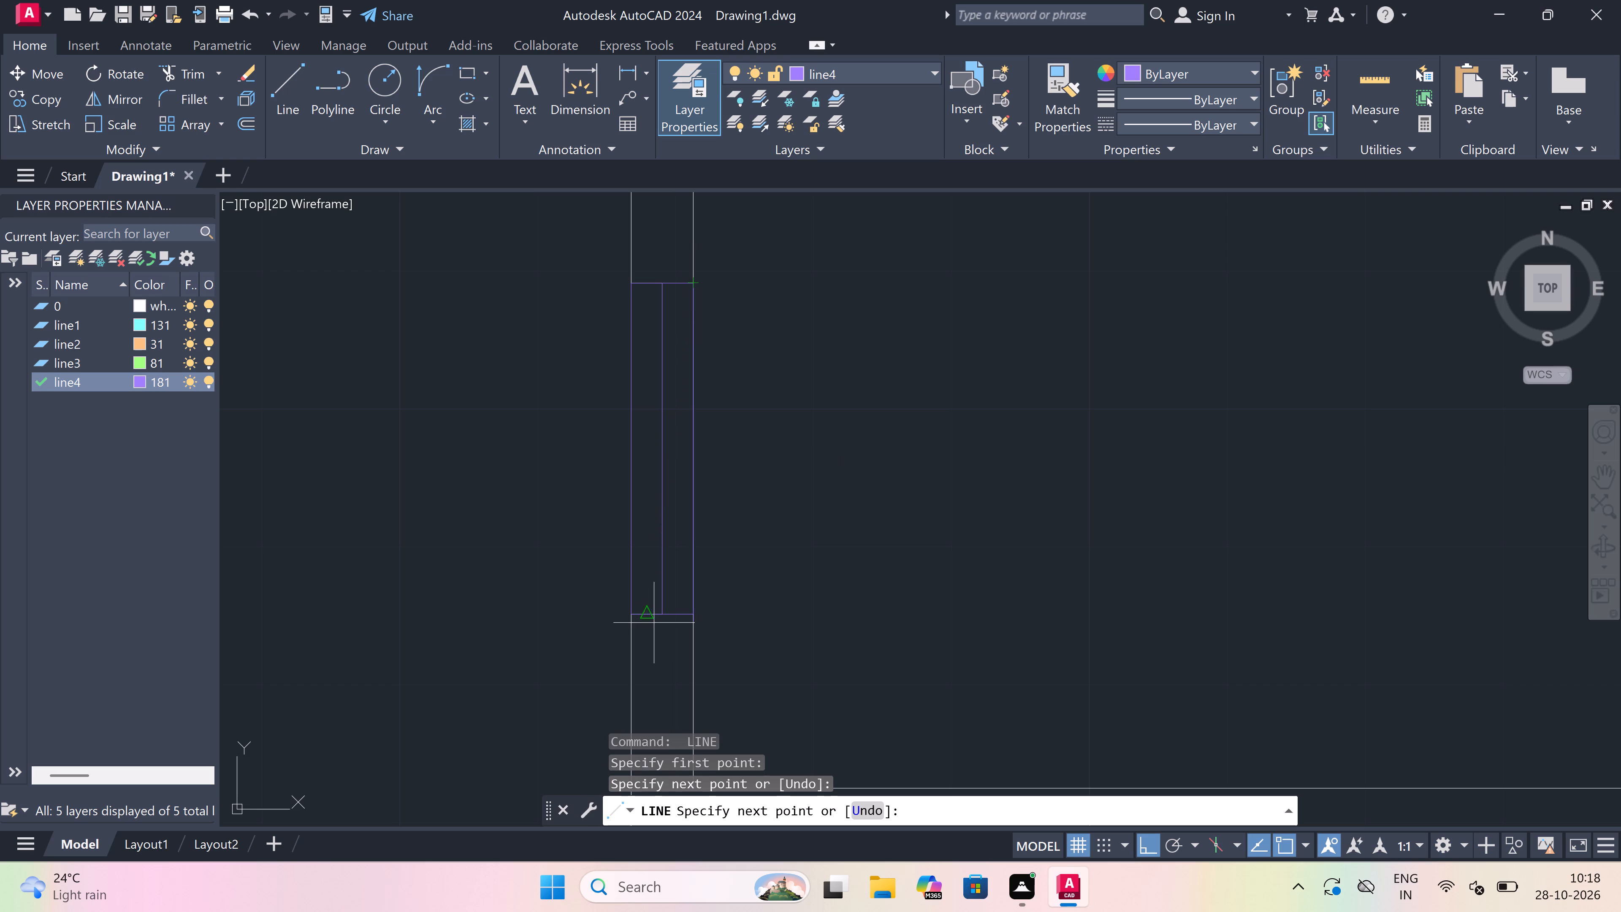
# Draw a window's north jamb across the west wall of the next room north, a little below that room's northwest corner.
pyautogui.scroll(-4, 636, 622)
pyautogui.press('space')
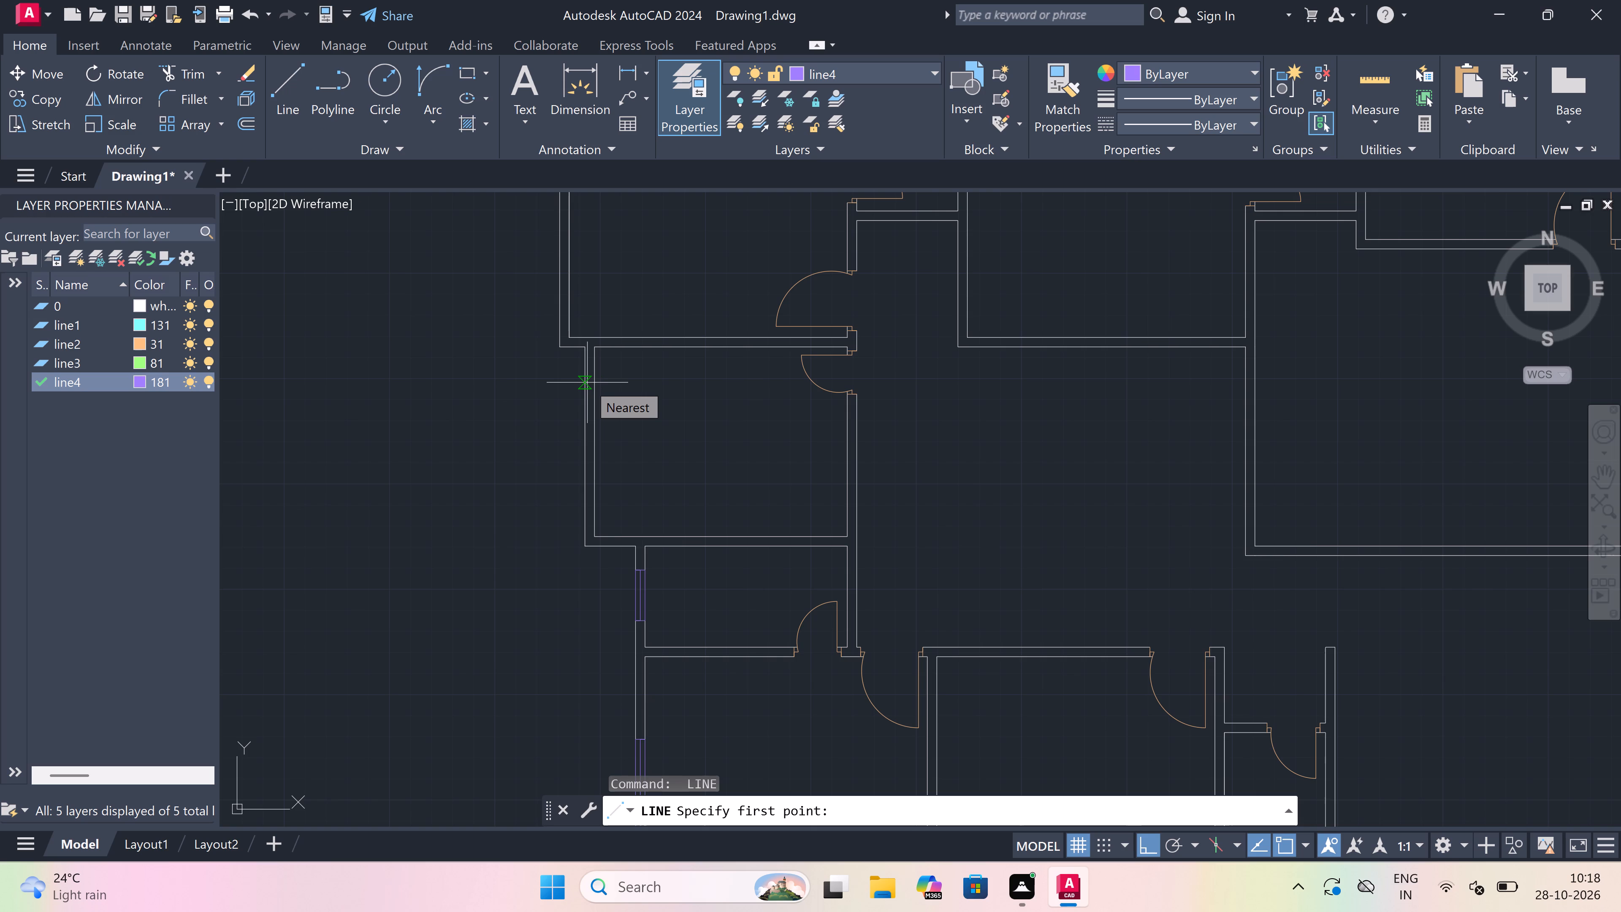
pyautogui.scroll(2, 590, 376)
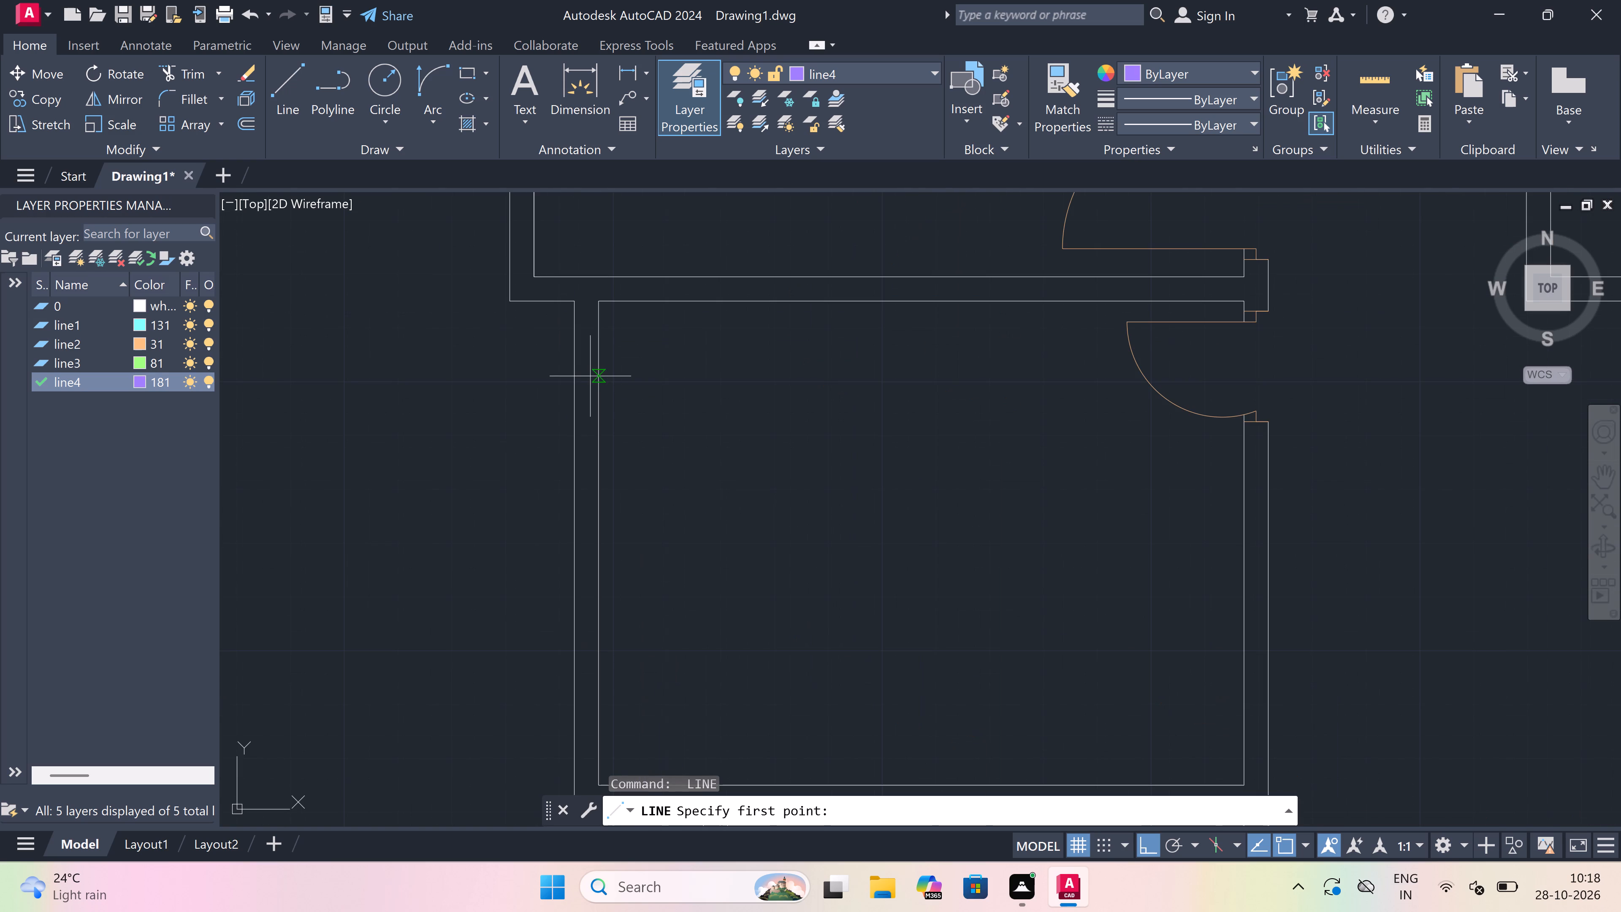
pyautogui.click(572, 425)
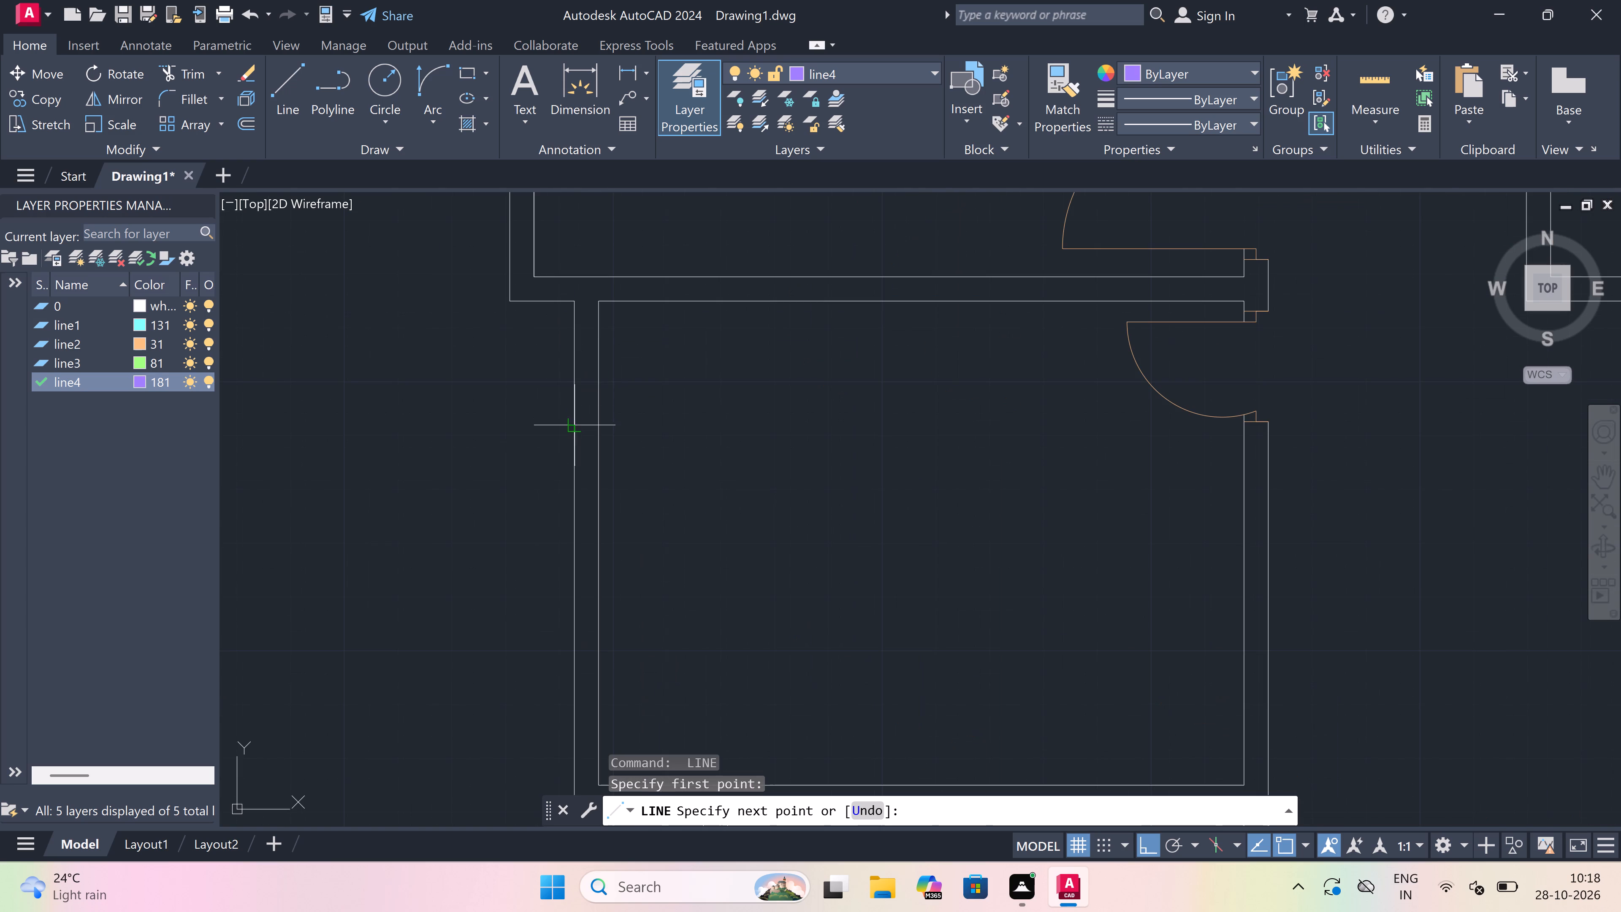
pyautogui.click(601, 424)
# Draw this window's 3' centre line south from the north jamb's midpoint and close it with a south jamb across the wall.
pyautogui.scroll(2, 576, 426)
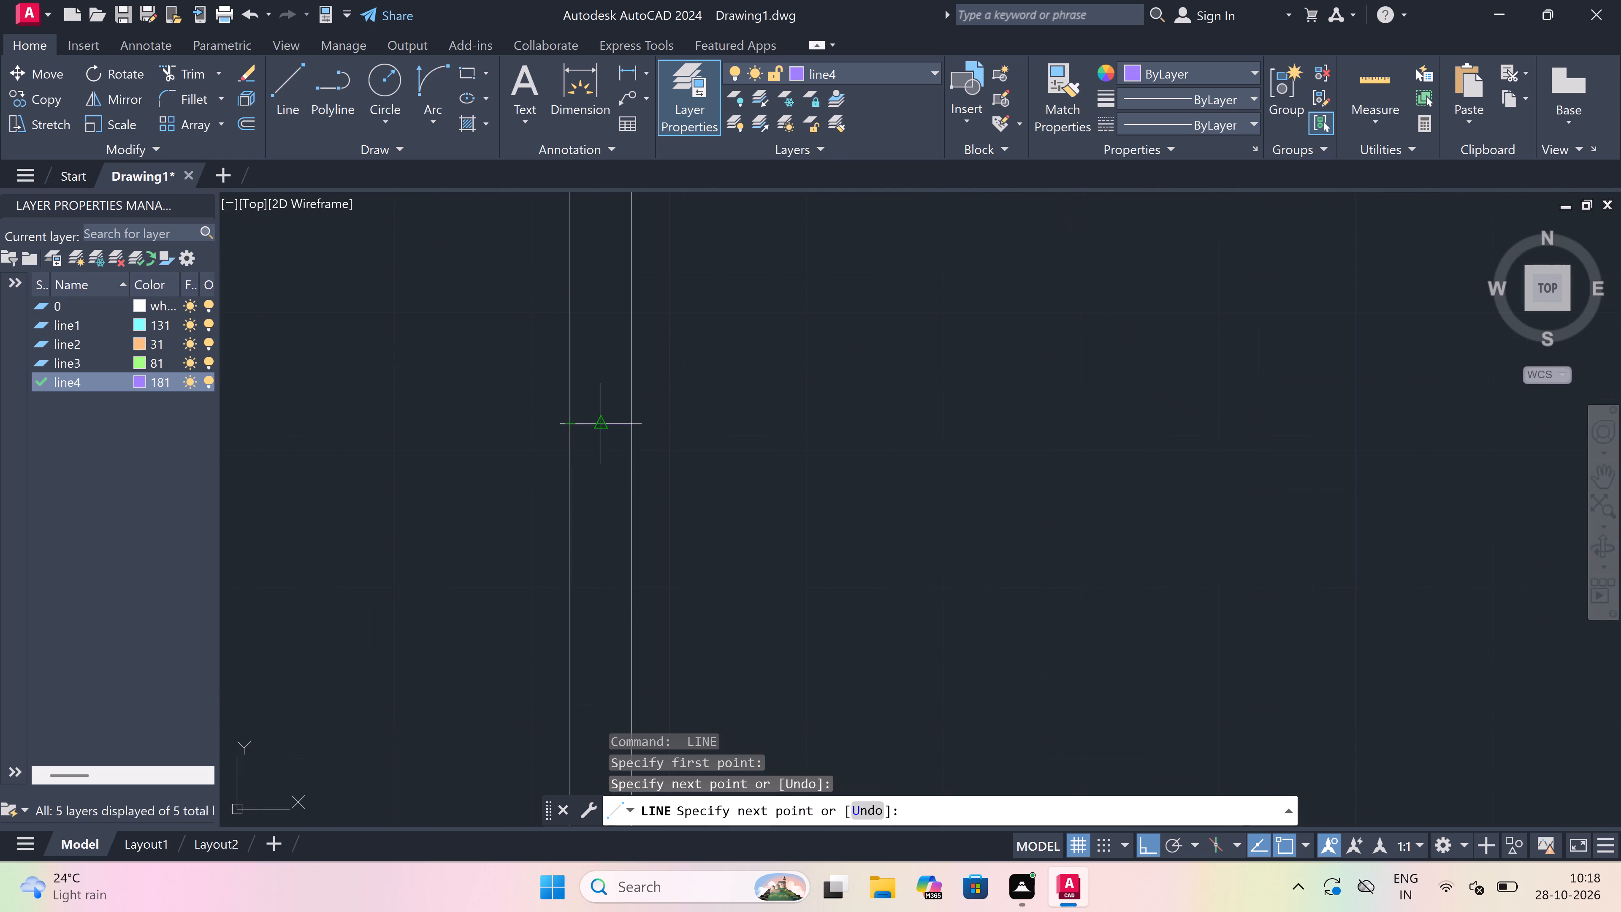
pyautogui.click(605, 423)
pyautogui.press('3')
pyautogui.press("'")
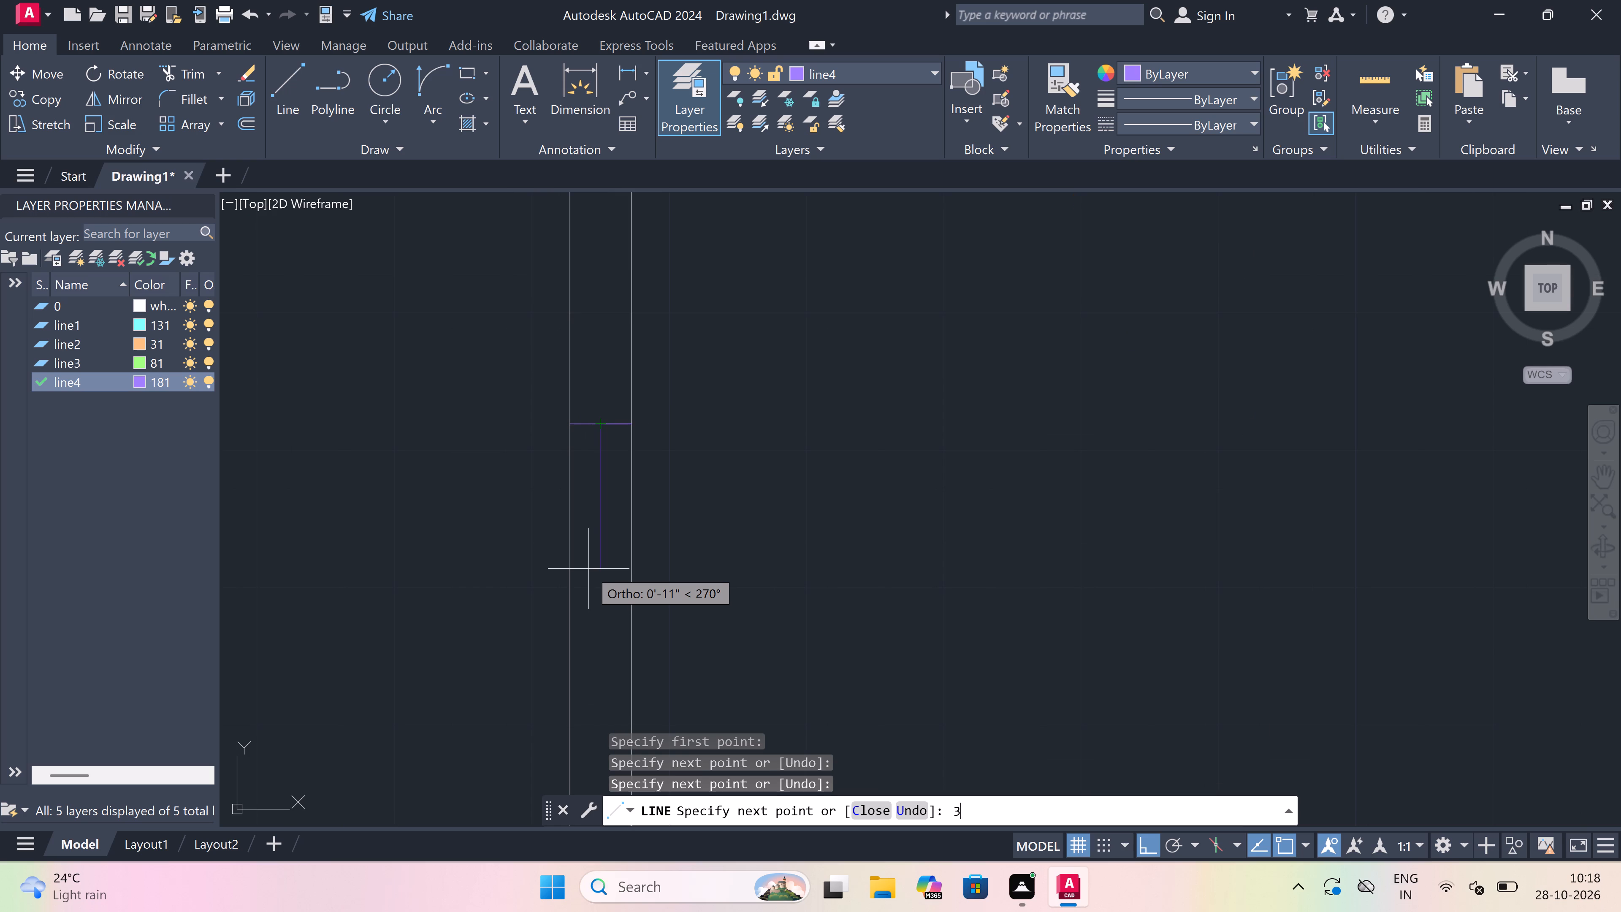
pyautogui.press('space')
pyautogui.scroll(-4, 588, 520)
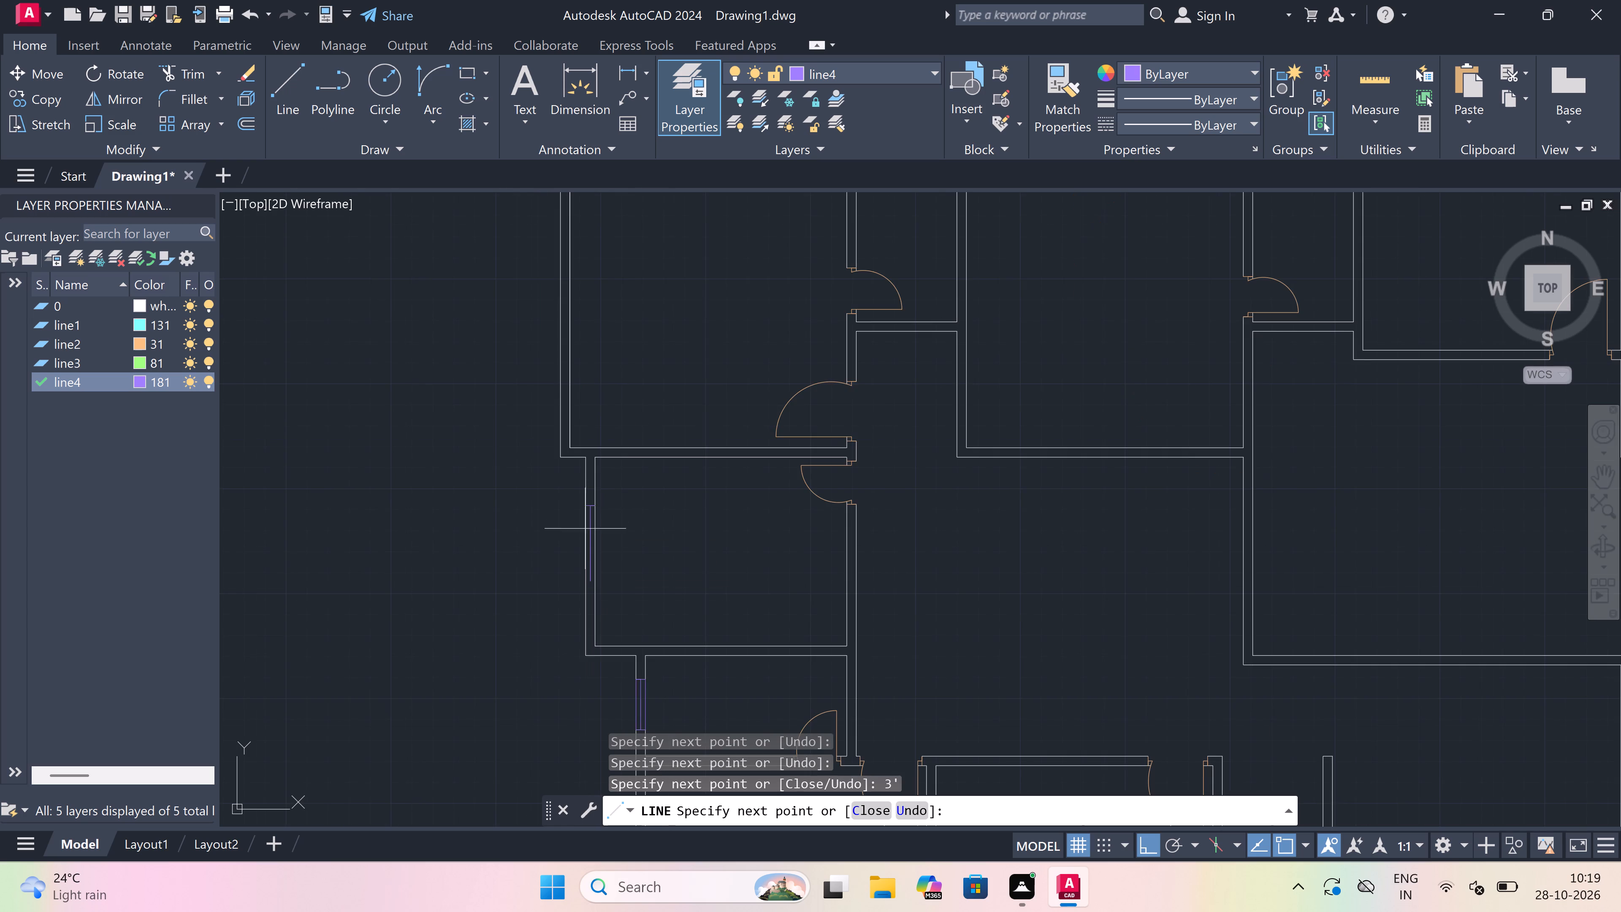
pyautogui.scroll(3, 581, 561)
pyautogui.scroll(1, 584, 662)
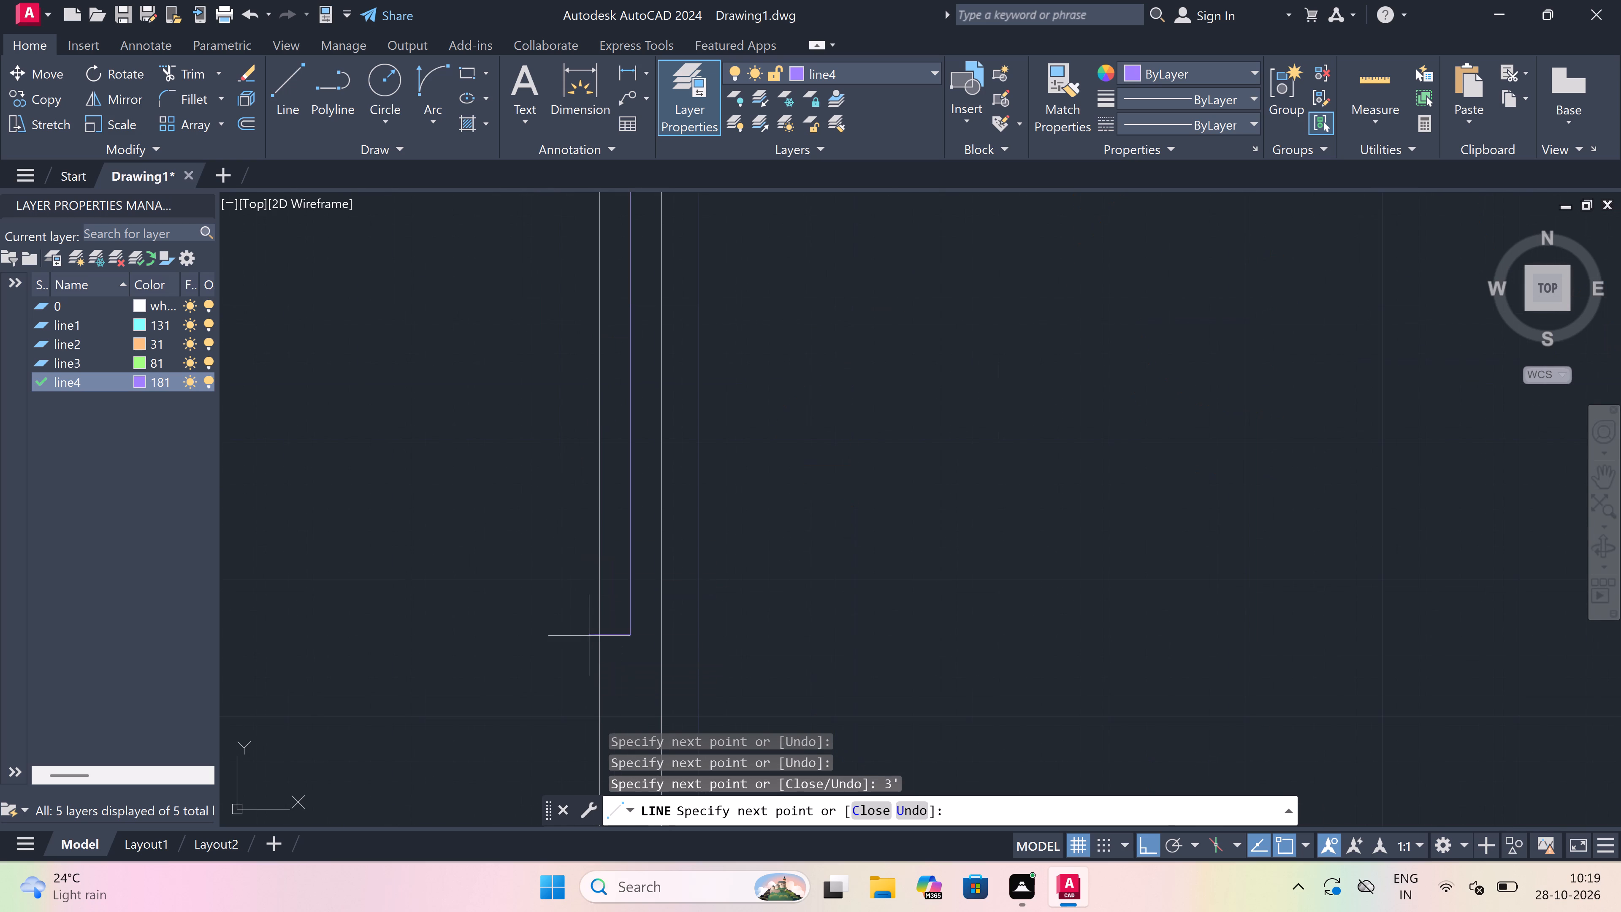
pyautogui.moveTo(599, 634); pyautogui.dragTo(603, 636)
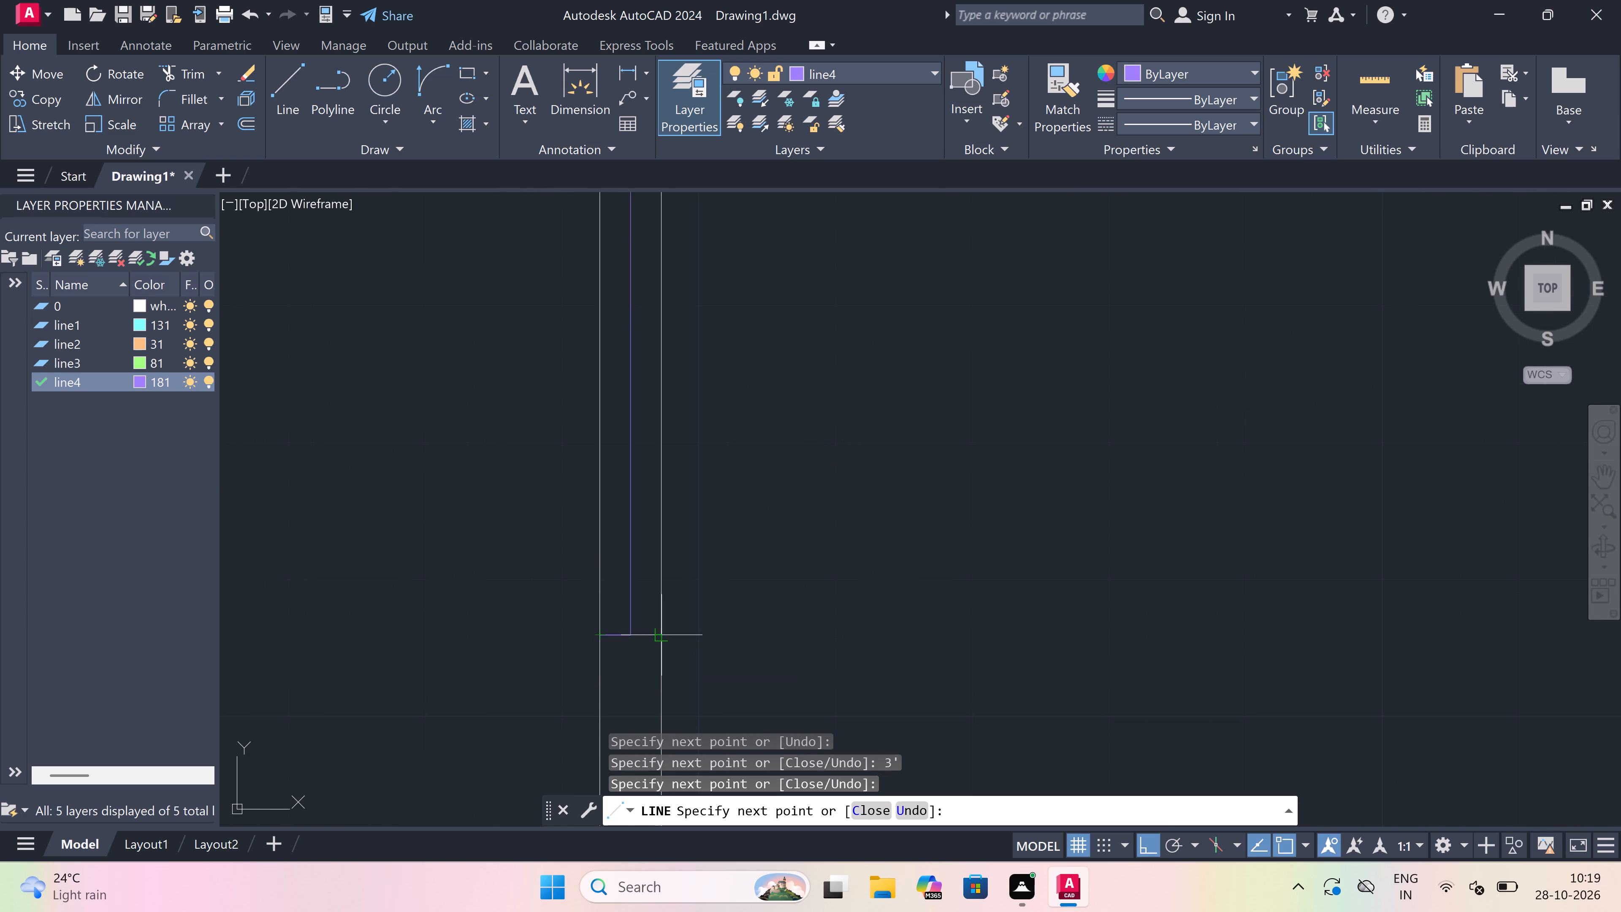
pyautogui.click(656, 641)
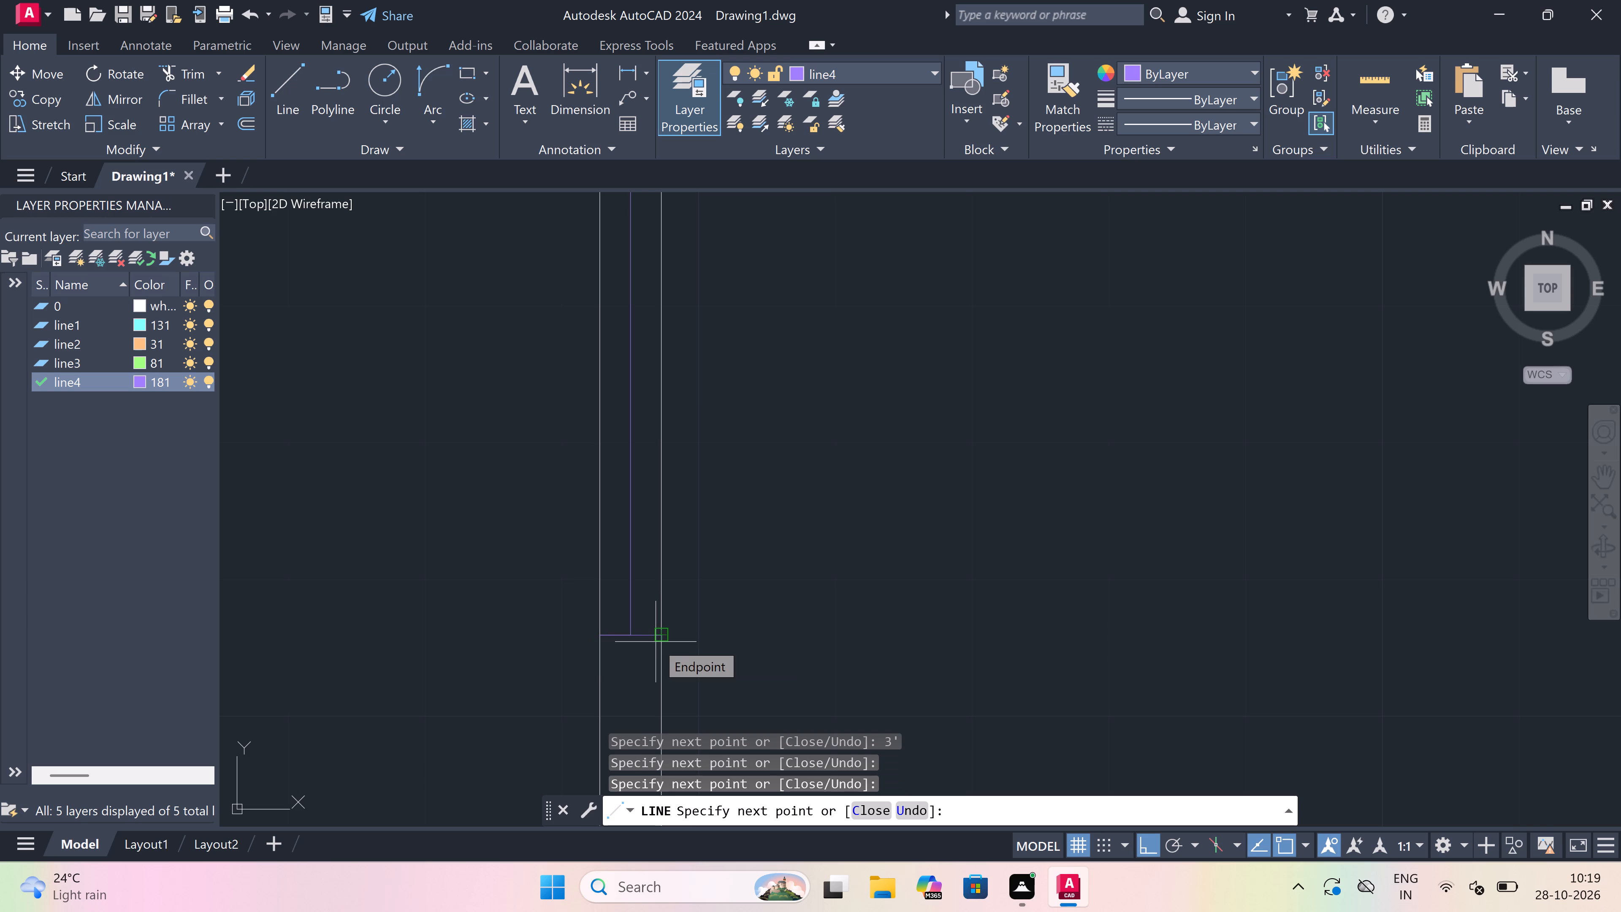
pyautogui.press('Escape')
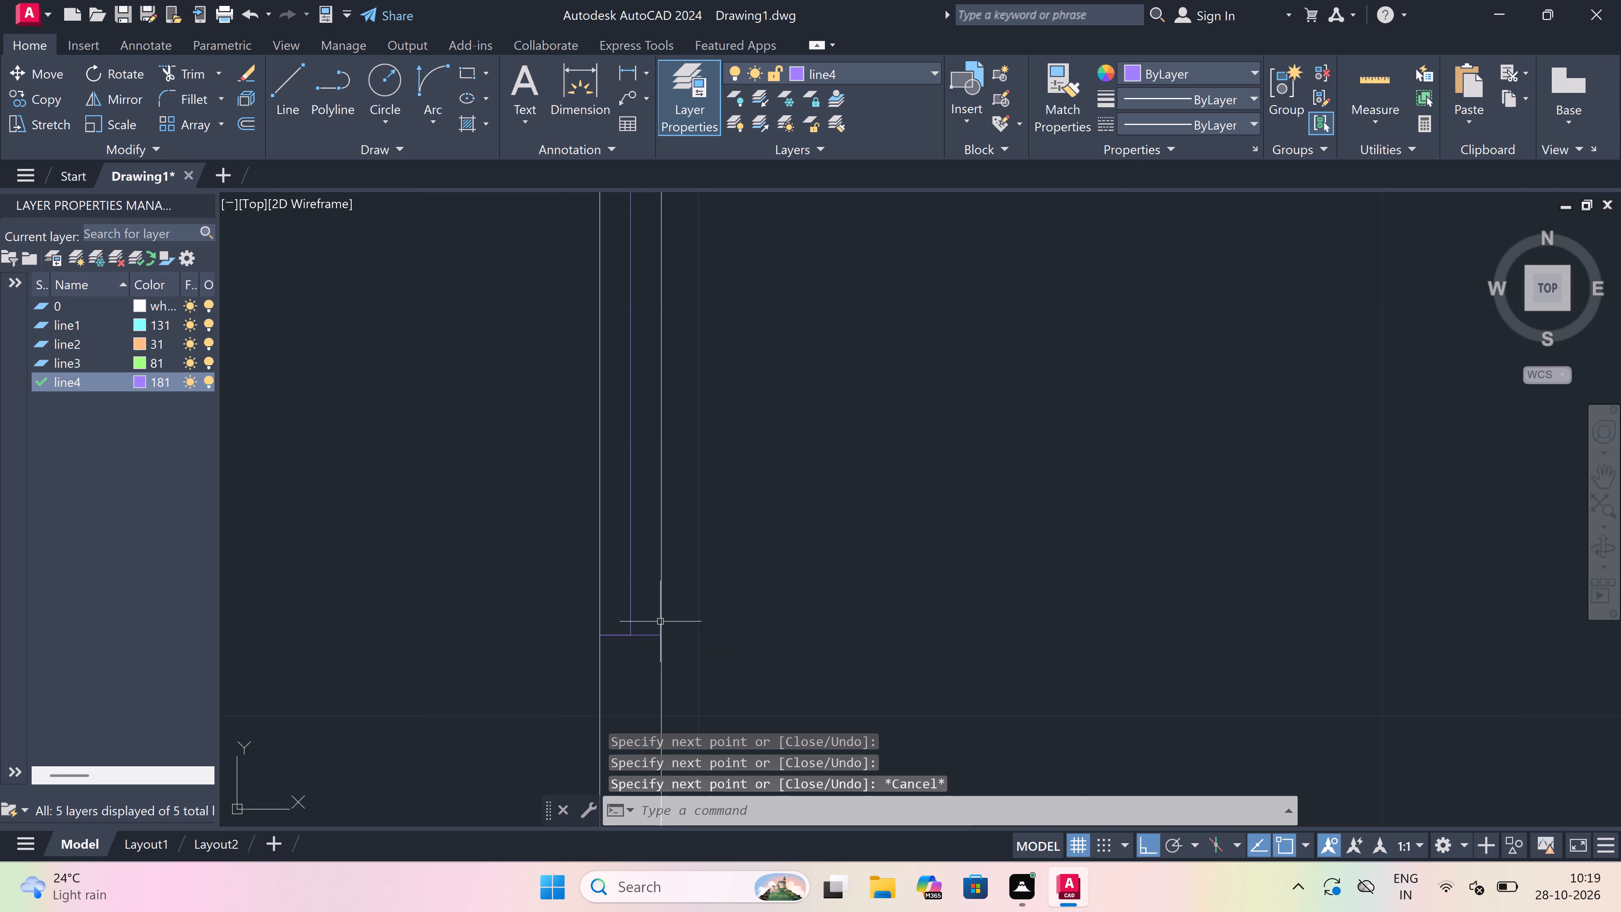
# Trim the inner and outer wall lines between the jambs of the 3' west window.
pyautogui.scroll(-3, 683, 582)
pyautogui.scroll(1, 677, 516)
pyautogui.write('tr')
pyautogui.press('space')
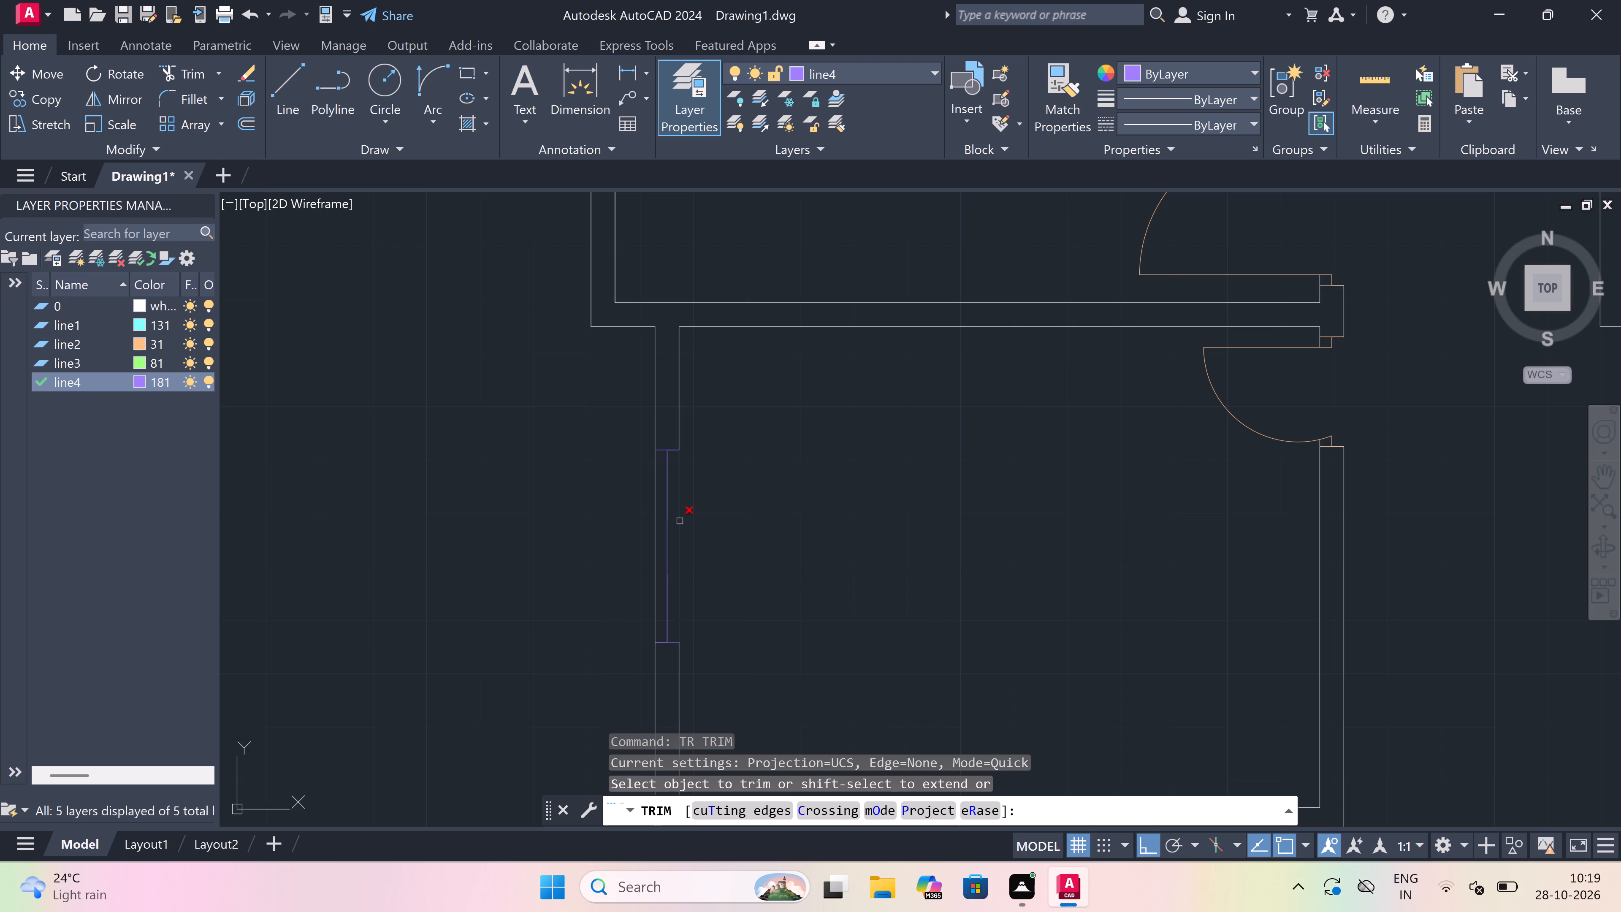
pyautogui.click(680, 521)
pyautogui.click(657, 546)
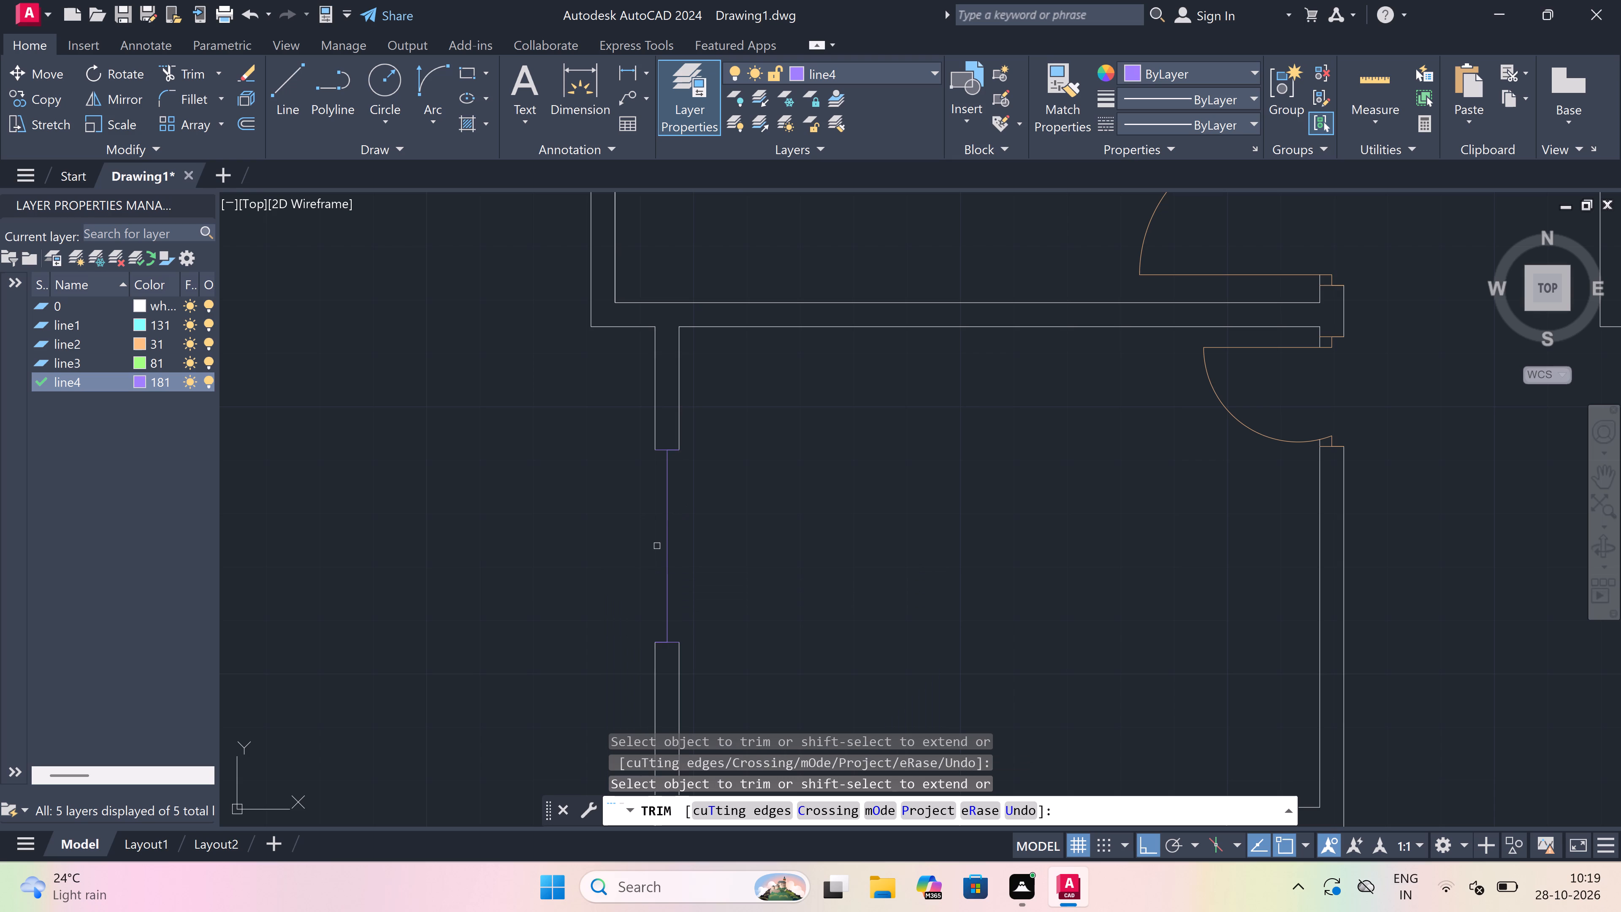
pyautogui.press('Escape')
# Draw the outer and inner face lines of the 3' west window between its jambs.
pyautogui.press('l')
pyautogui.press('space')
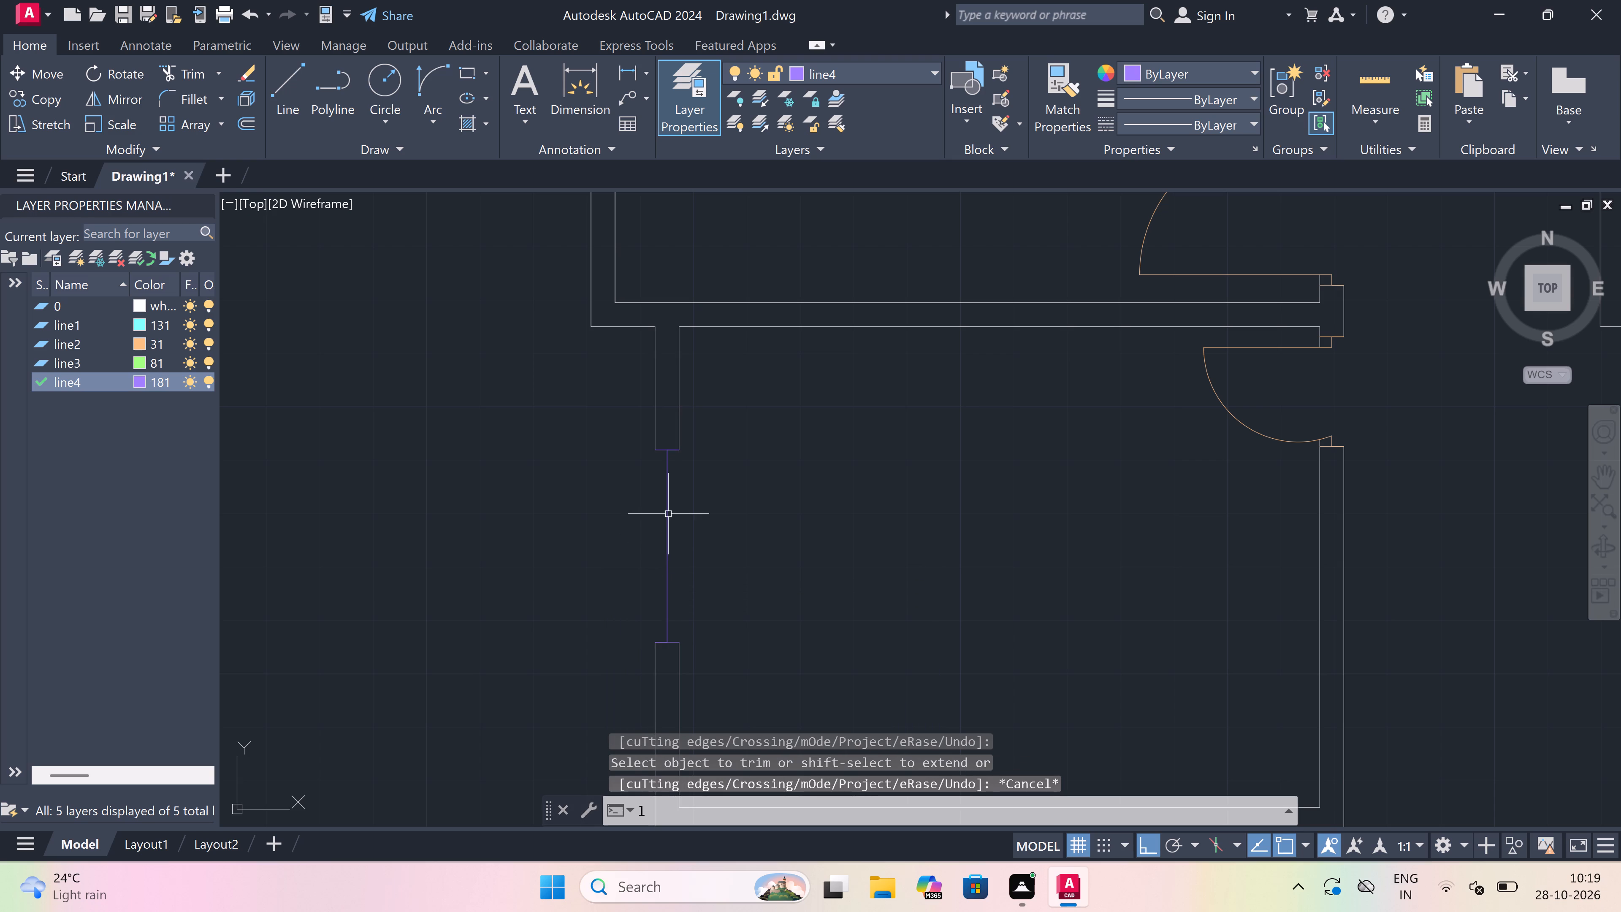
pyautogui.moveTo(656, 451); pyautogui.dragTo(656, 465)
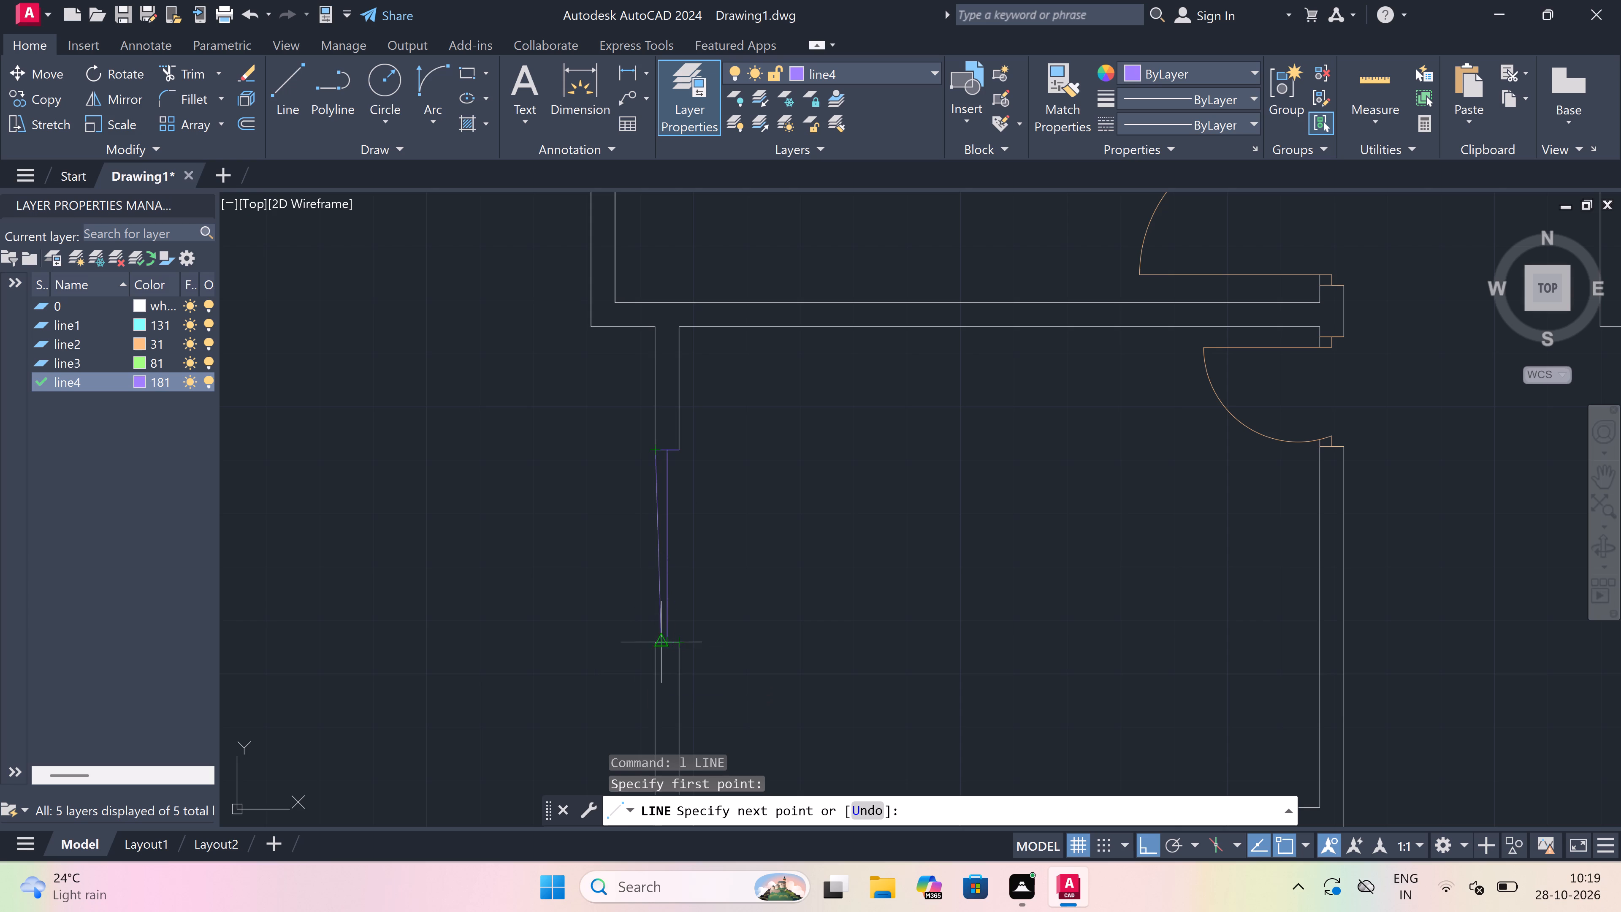
pyautogui.scroll(3, 663, 645)
pyautogui.click(637, 637)
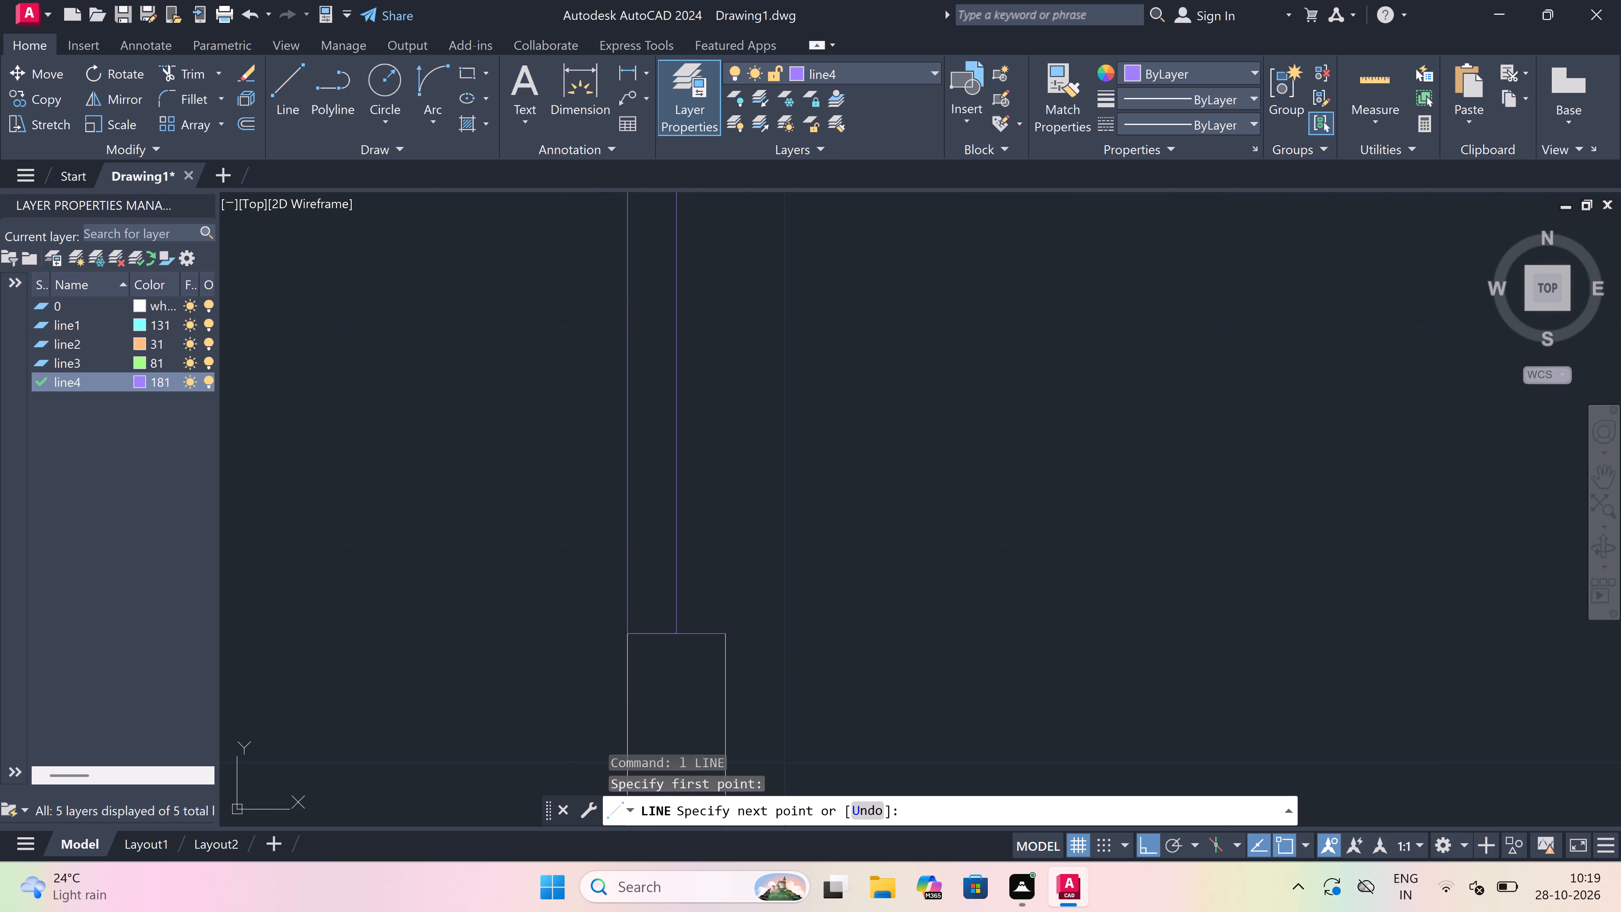
pyautogui.press('Escape')
pyautogui.press('space')
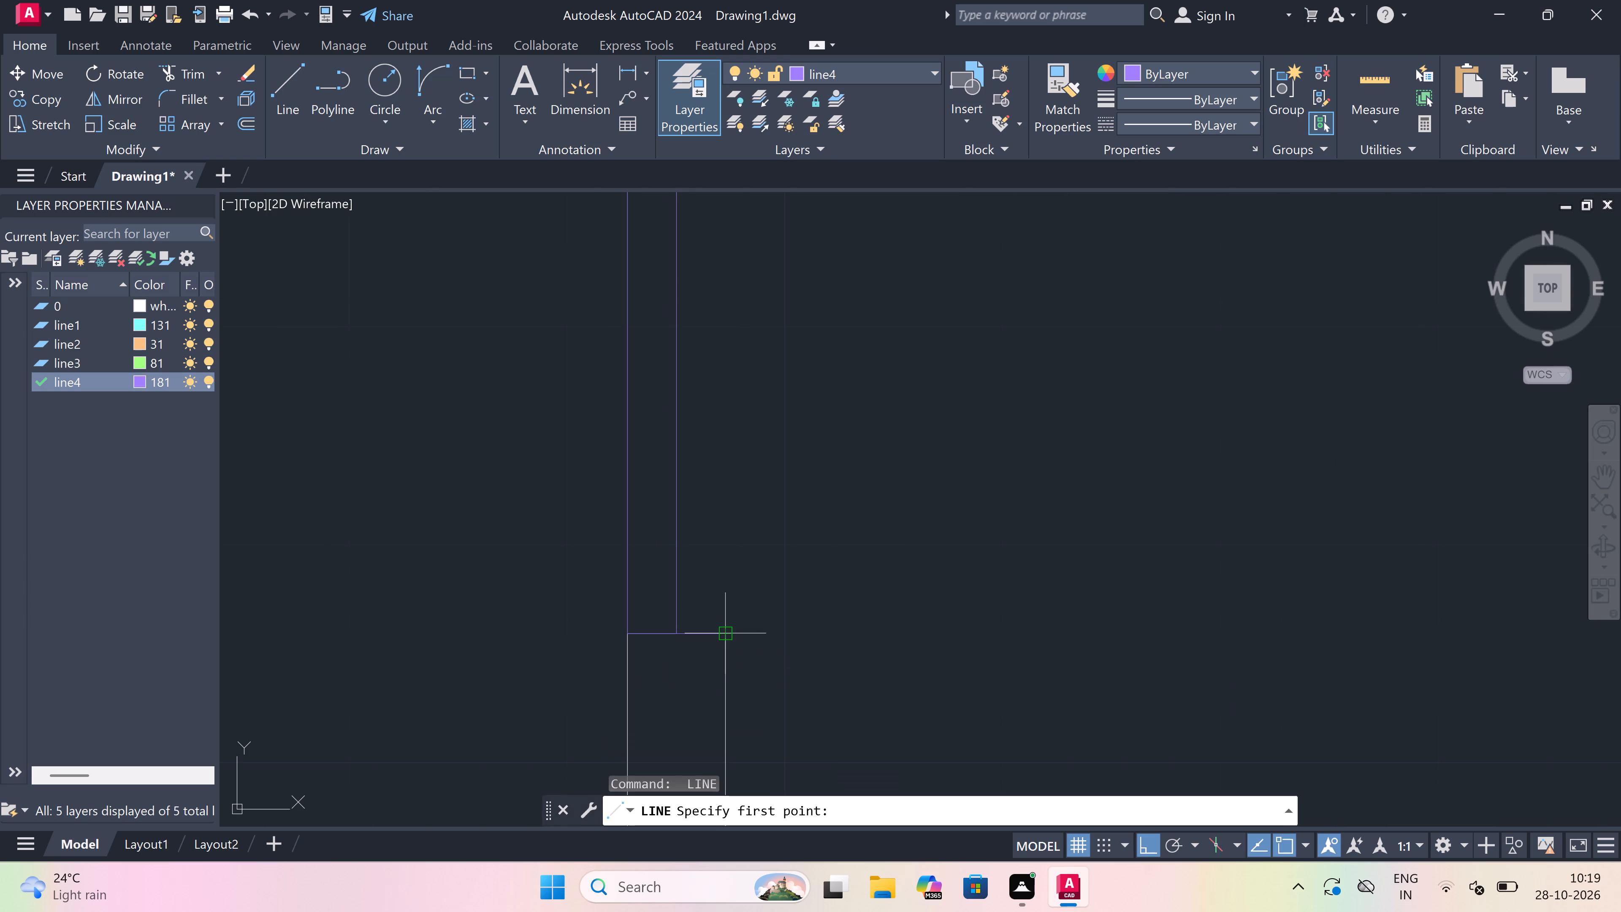
pyautogui.click(719, 629)
pyautogui.scroll(-4, 720, 629)
pyautogui.scroll(3, 742, 512)
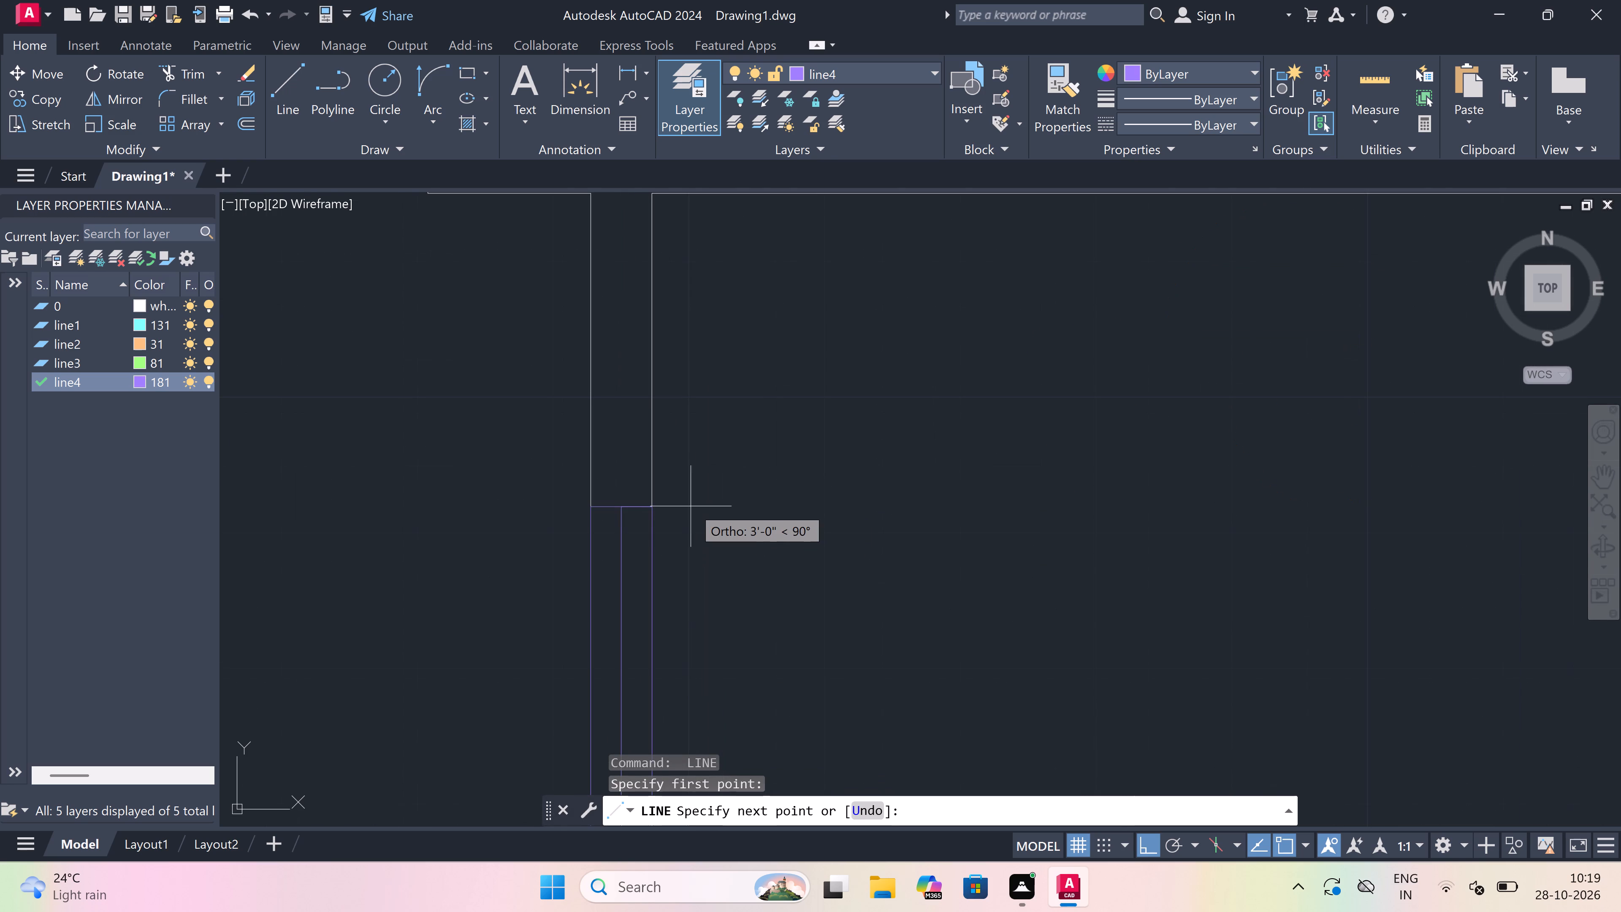
pyautogui.moveTo(652, 506); pyautogui.dragTo(666, 505)
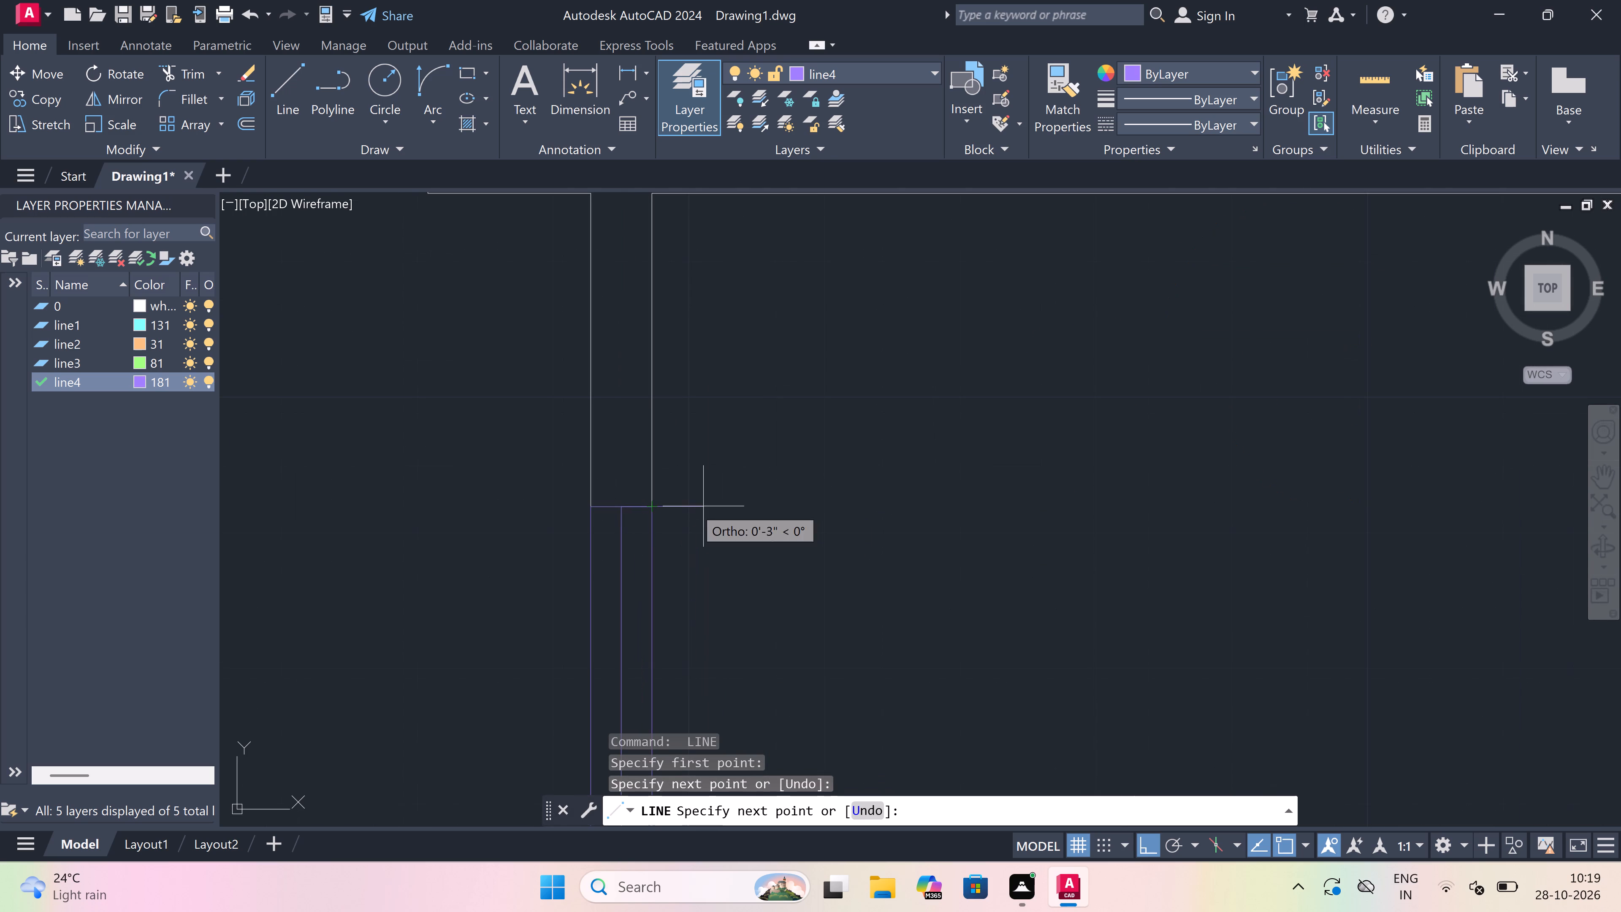
pyautogui.press('Escape')
# Draw a window's north jamb across the west wall of the large northwest corner room, below its northwest corner.
pyautogui.scroll(-5, 777, 543)
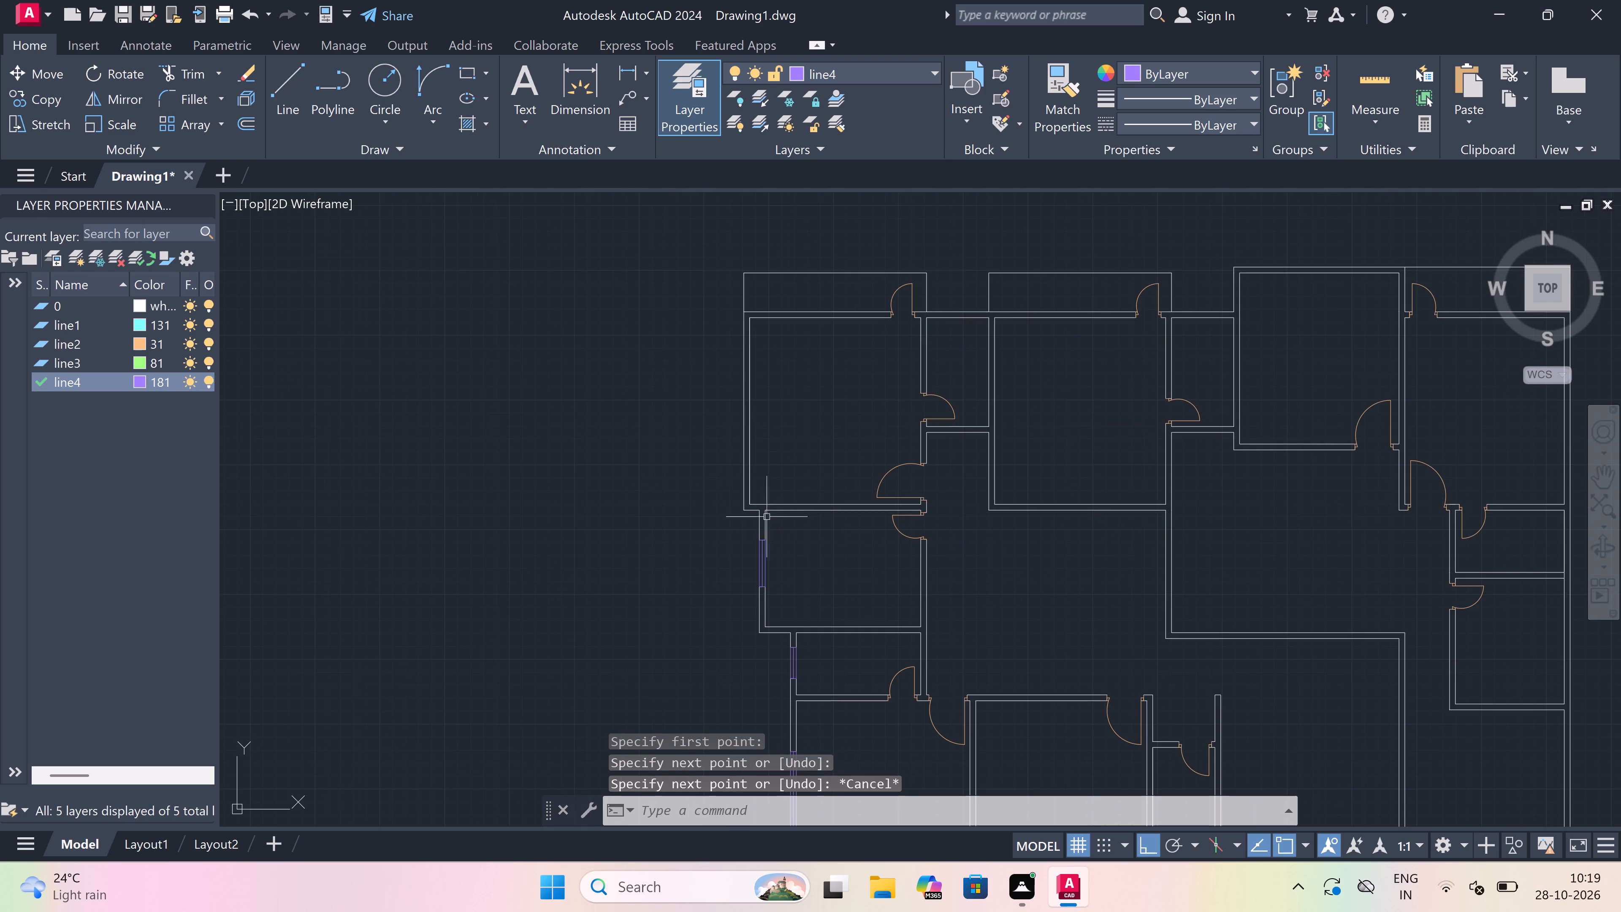
pyautogui.scroll(1, 709, 356)
pyautogui.press('space')
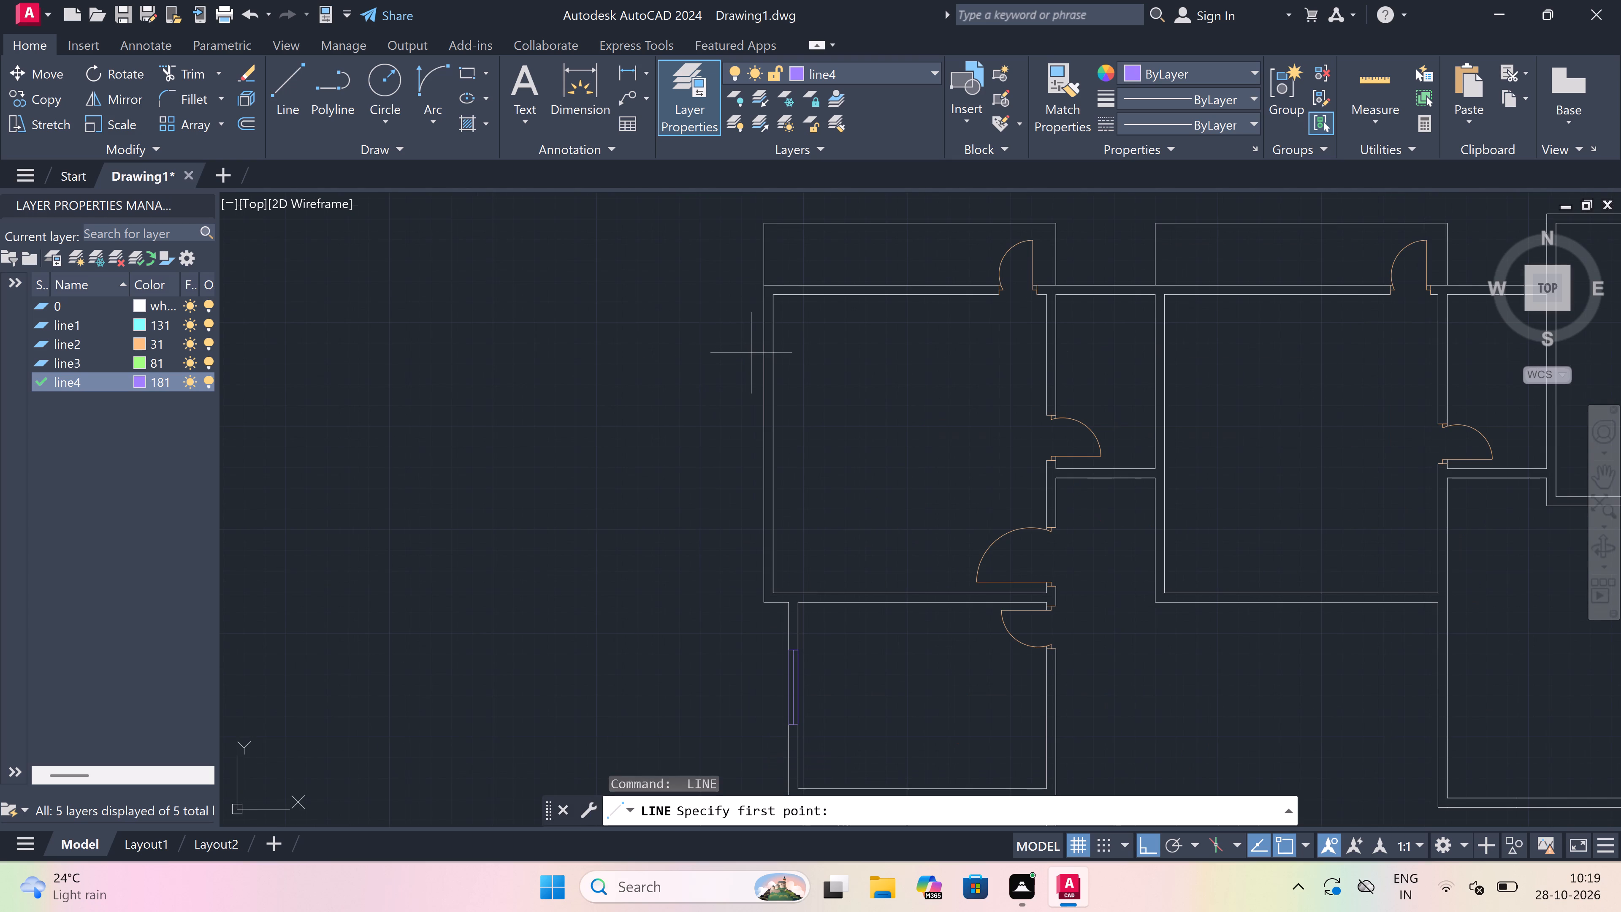
pyautogui.click(761, 361)
pyautogui.scroll(3, 761, 361)
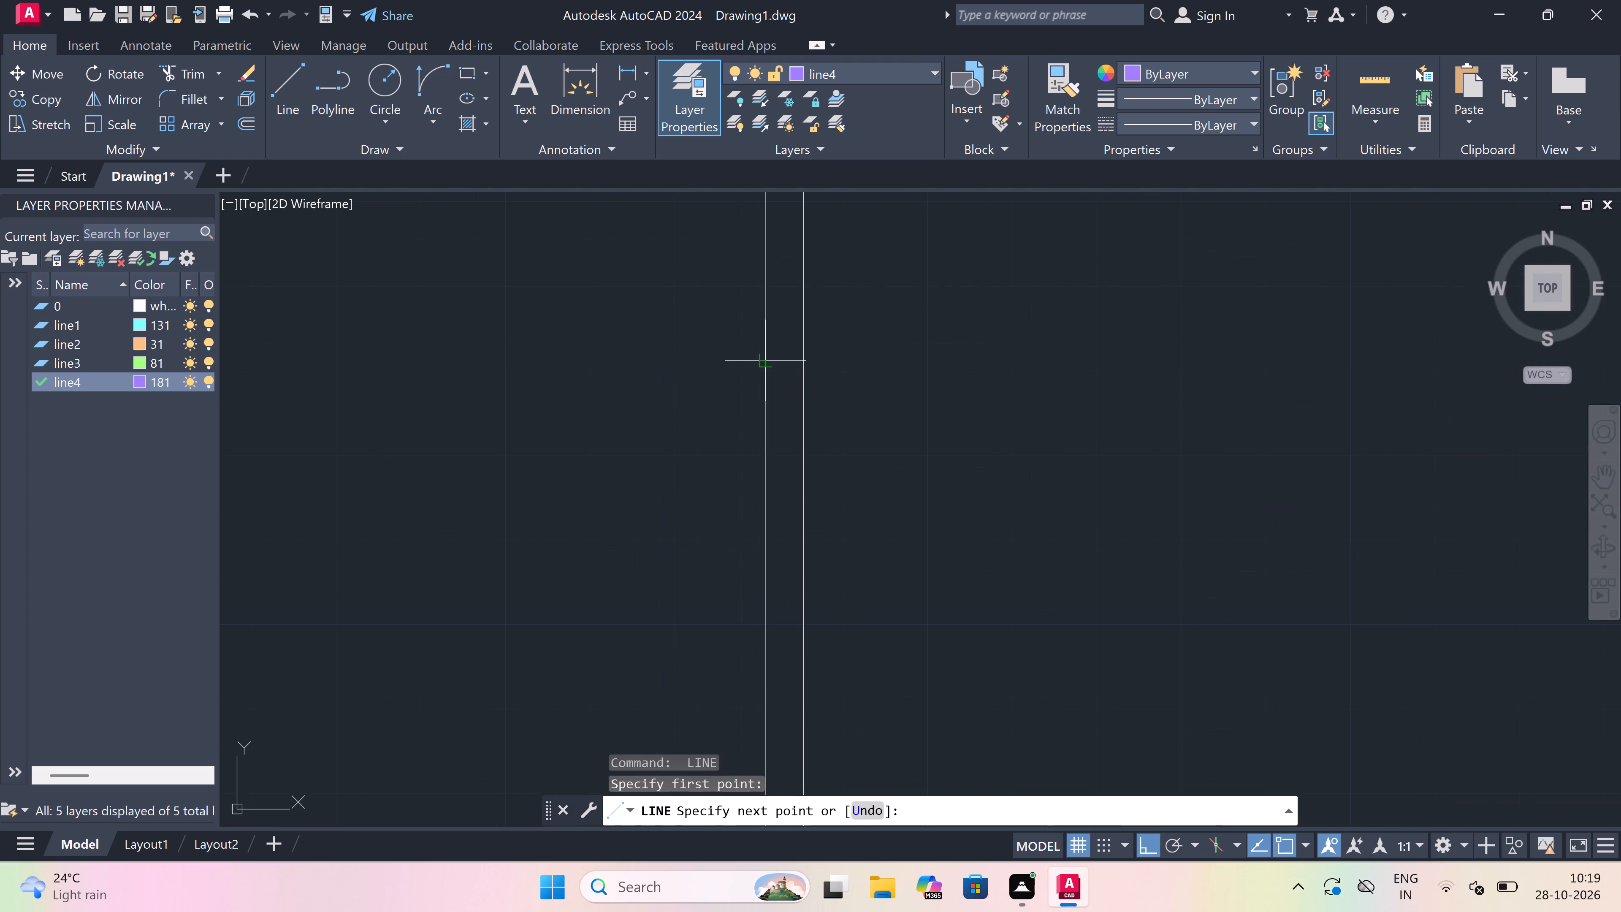
pyautogui.click(801, 358)
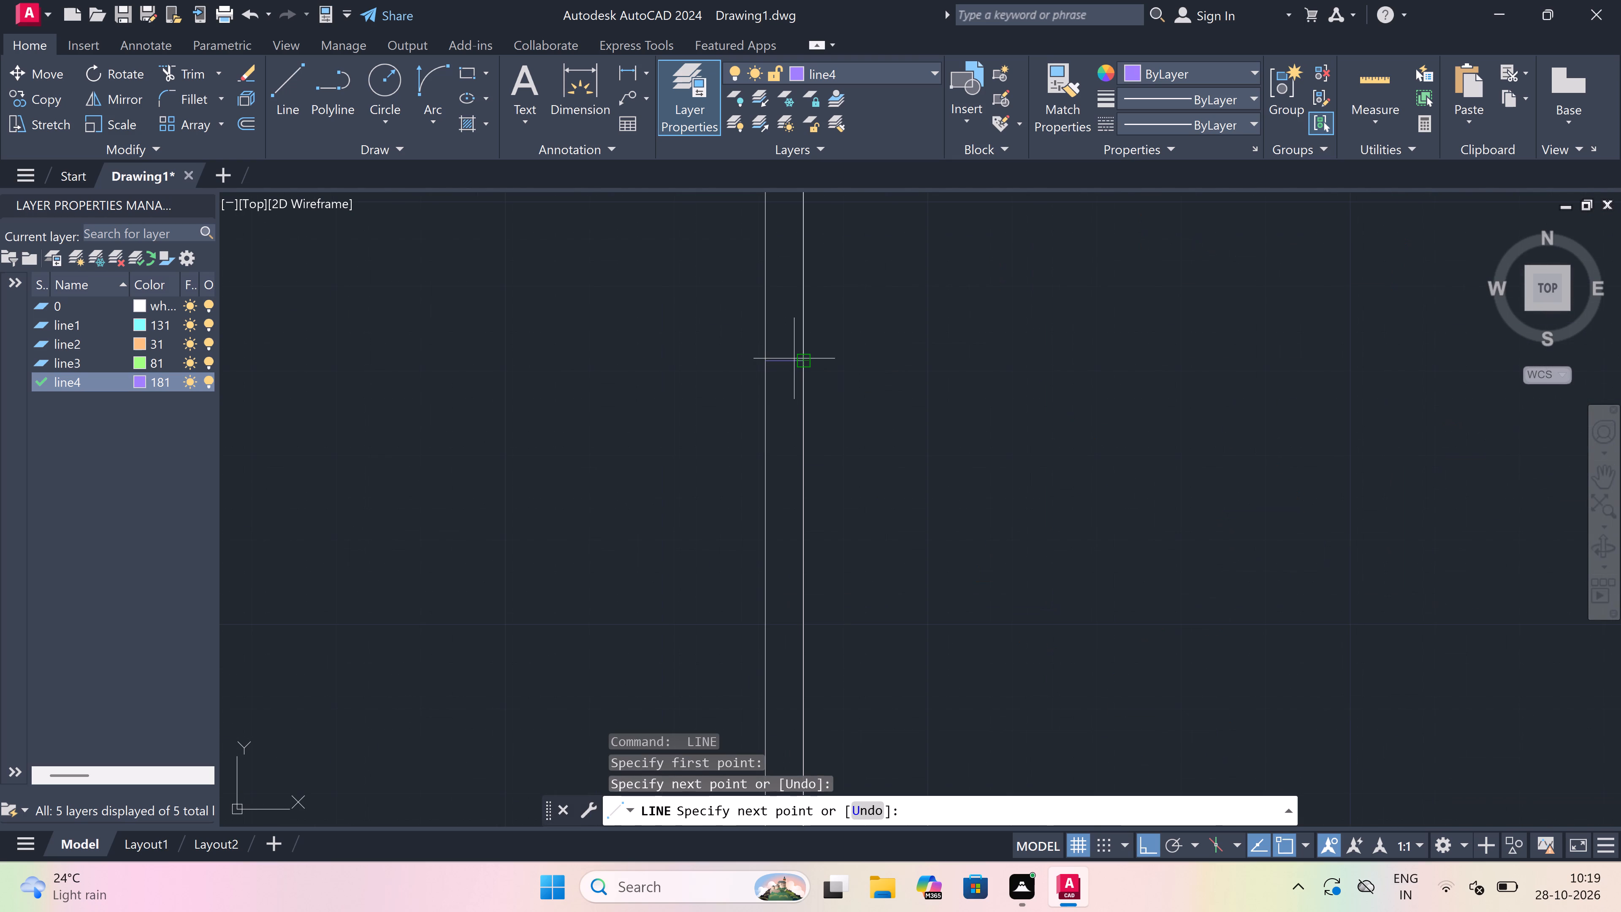
# Draw this window's 5' centre line south from the north jamb's midpoint and close it with a south jamb across the wall.
pyautogui.click(779, 363)
pyautogui.scroll(-3, 779, 363)
pyautogui.scroll(3, 775, 392)
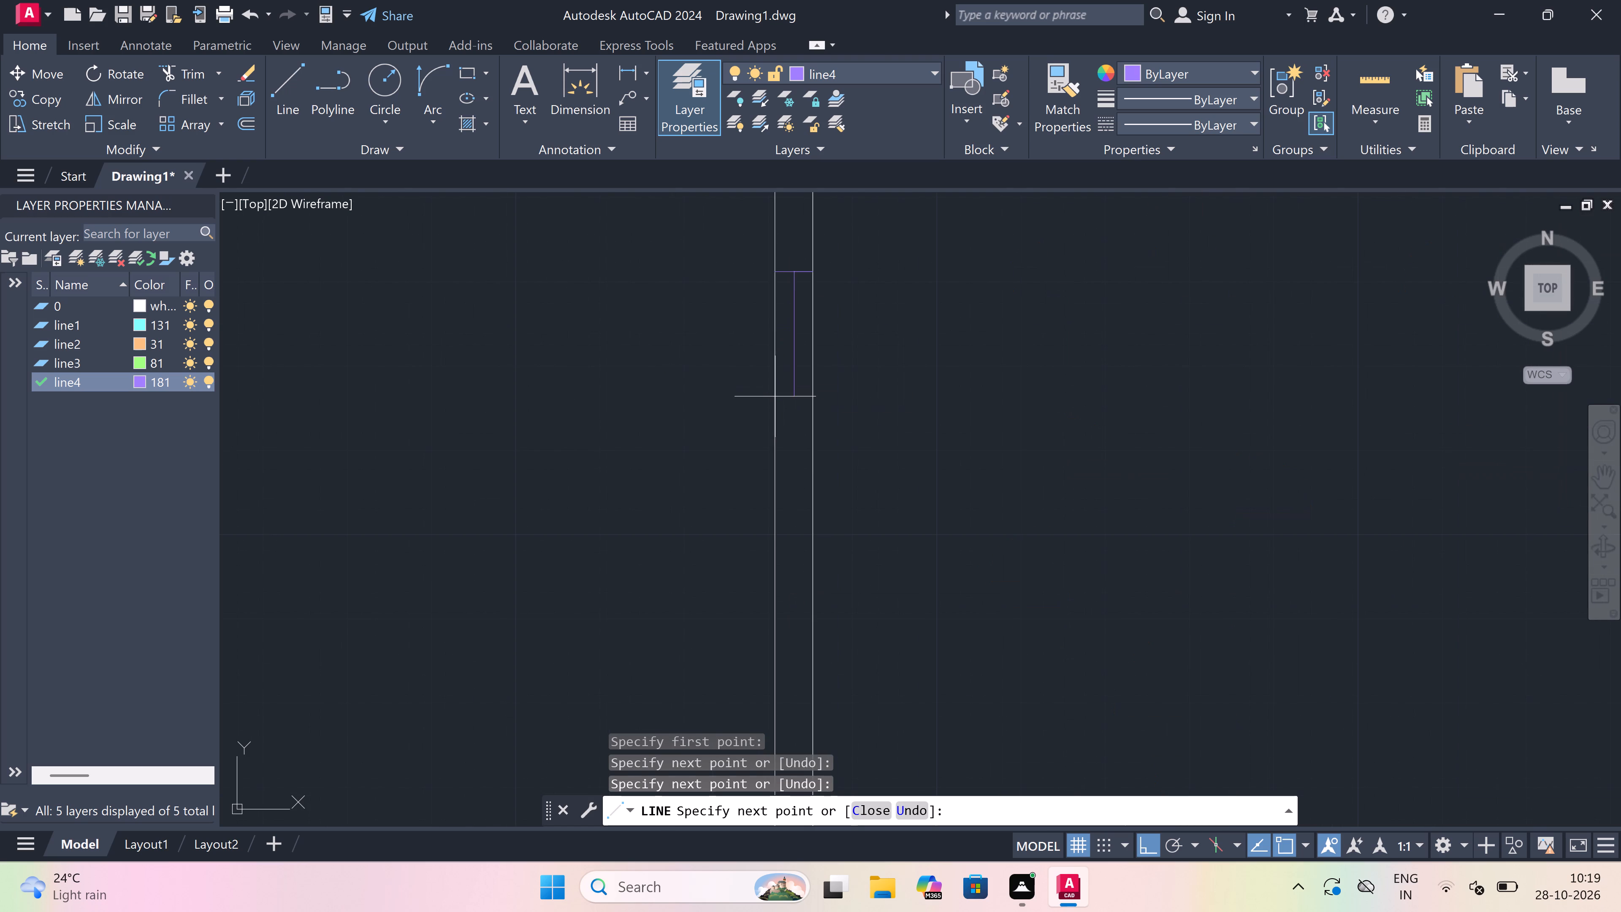
pyautogui.write("5'")
pyautogui.press('space')
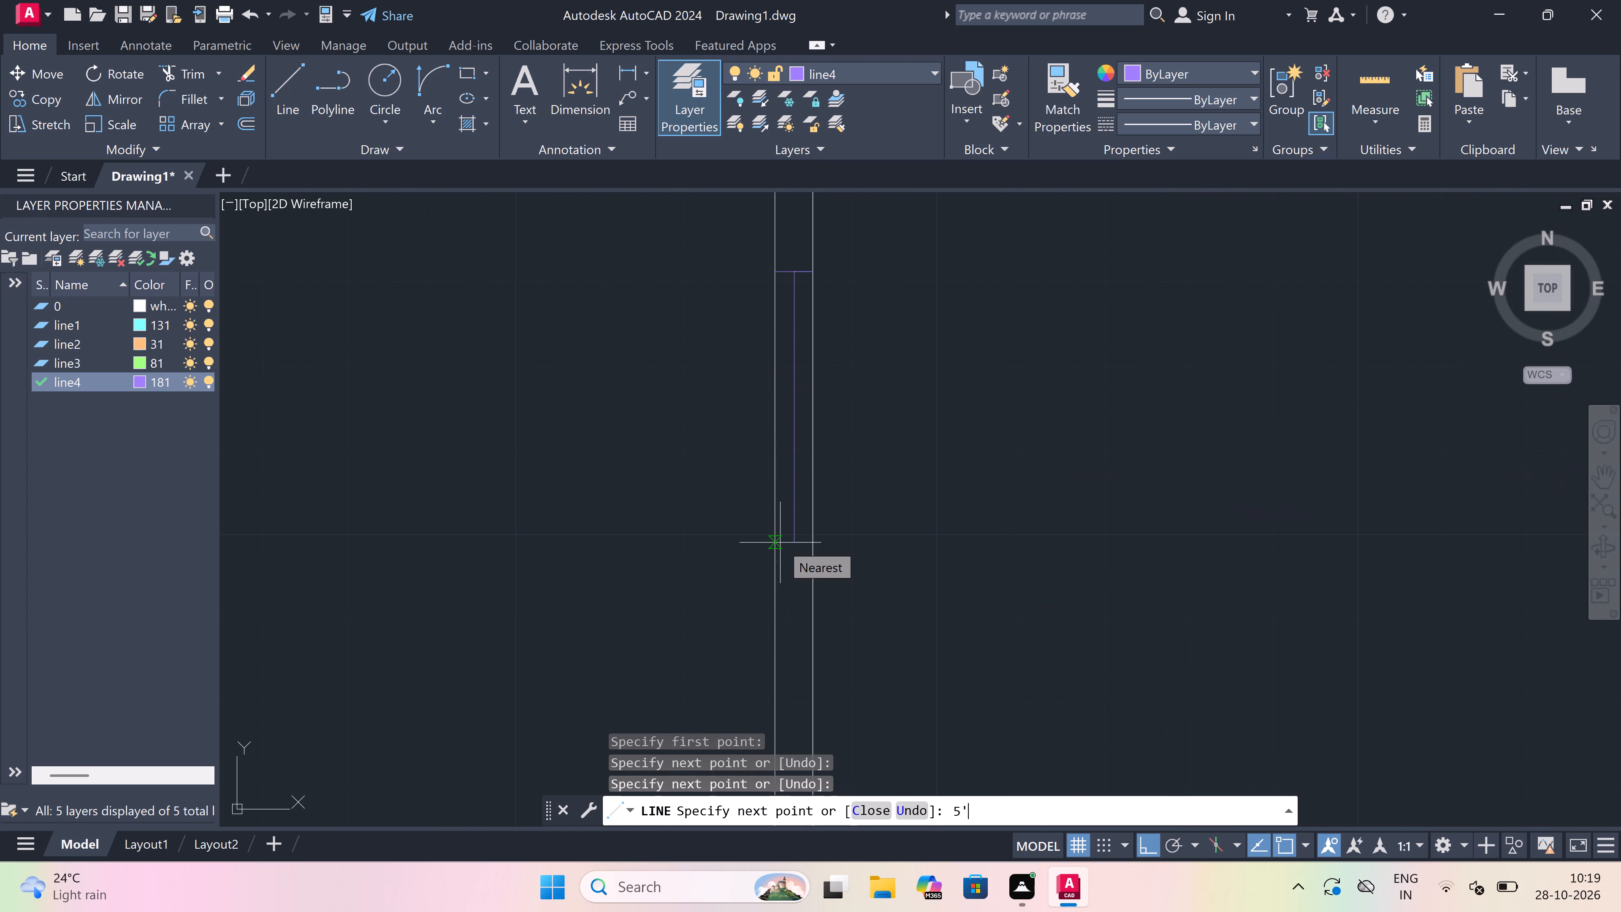
pyautogui.scroll(-3, 780, 539)
pyautogui.scroll(3, 772, 610)
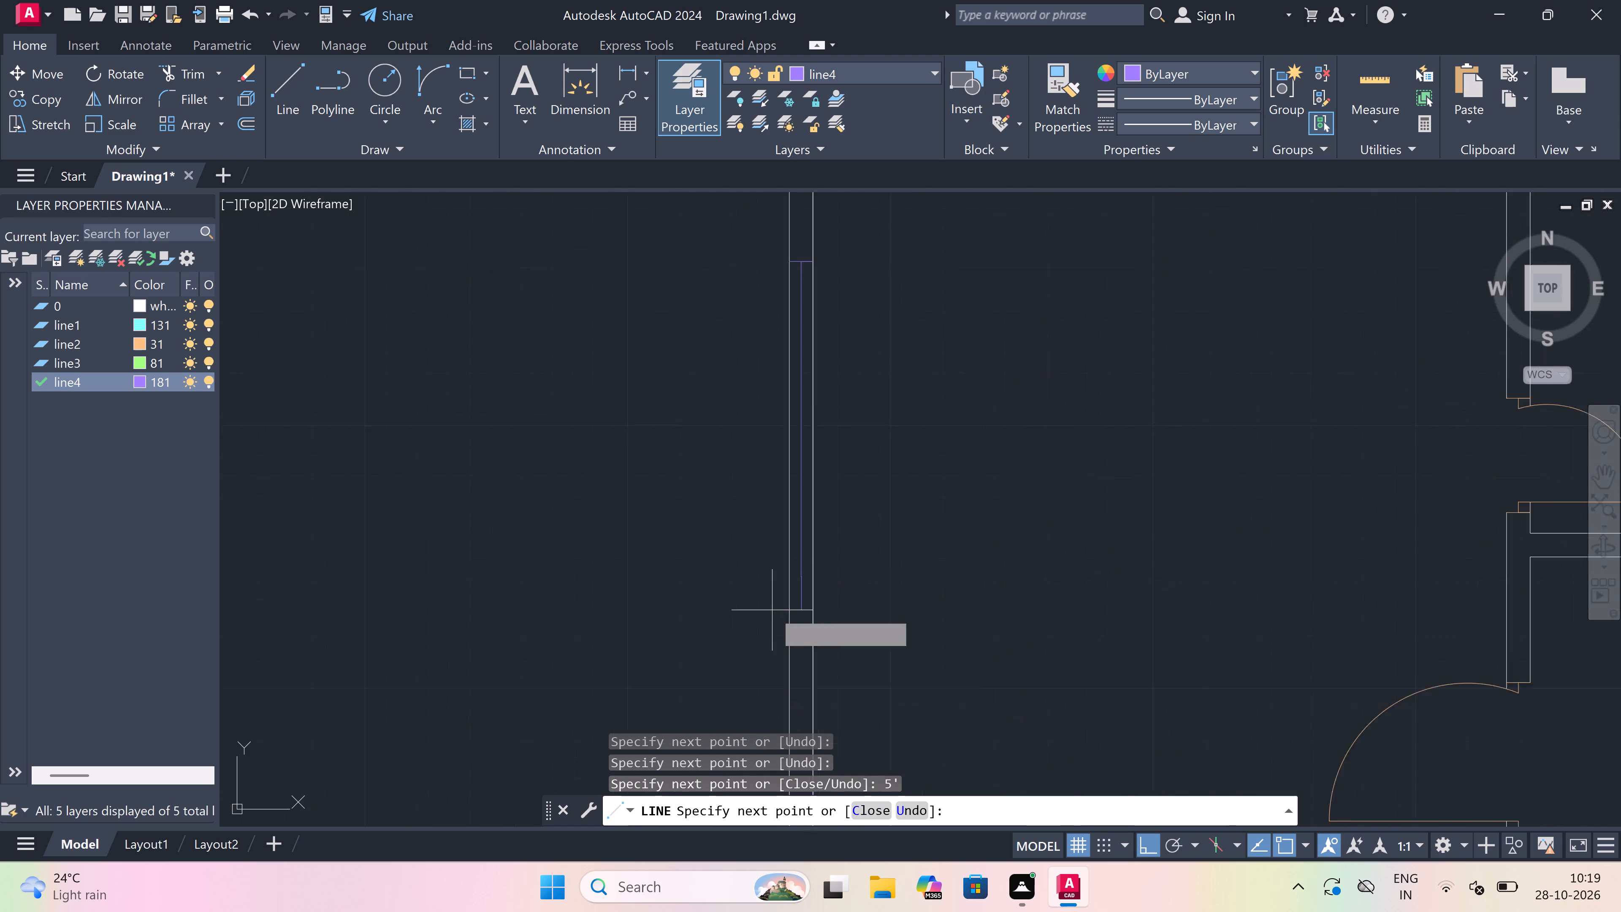
pyautogui.scroll(2, 832, 556)
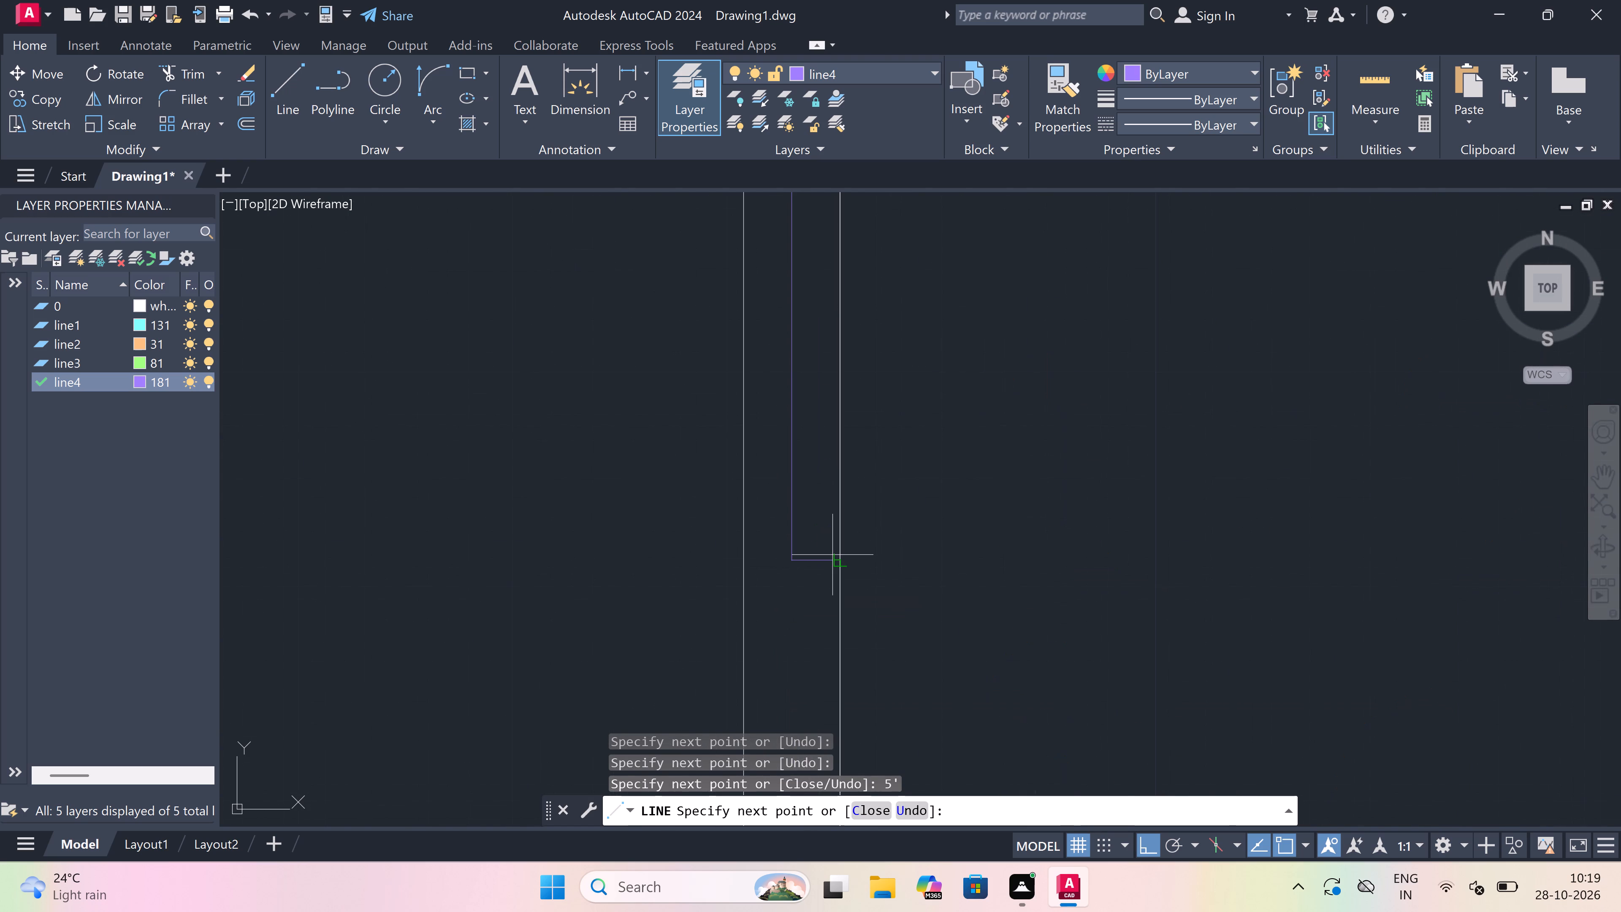
pyautogui.click(838, 565)
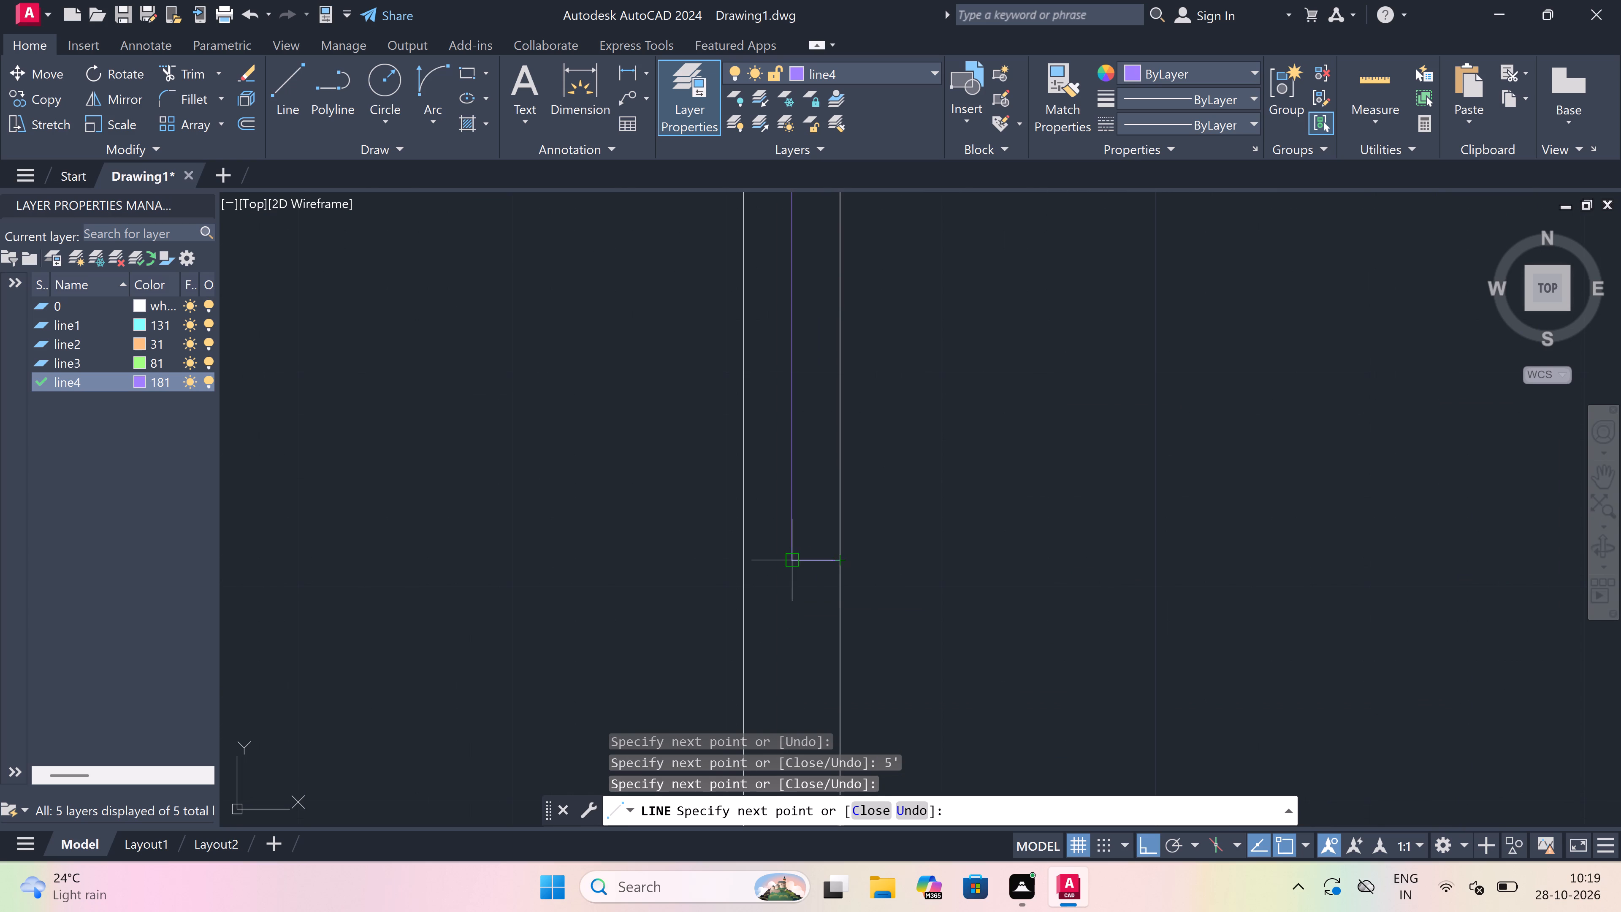
pyautogui.click(743, 557)
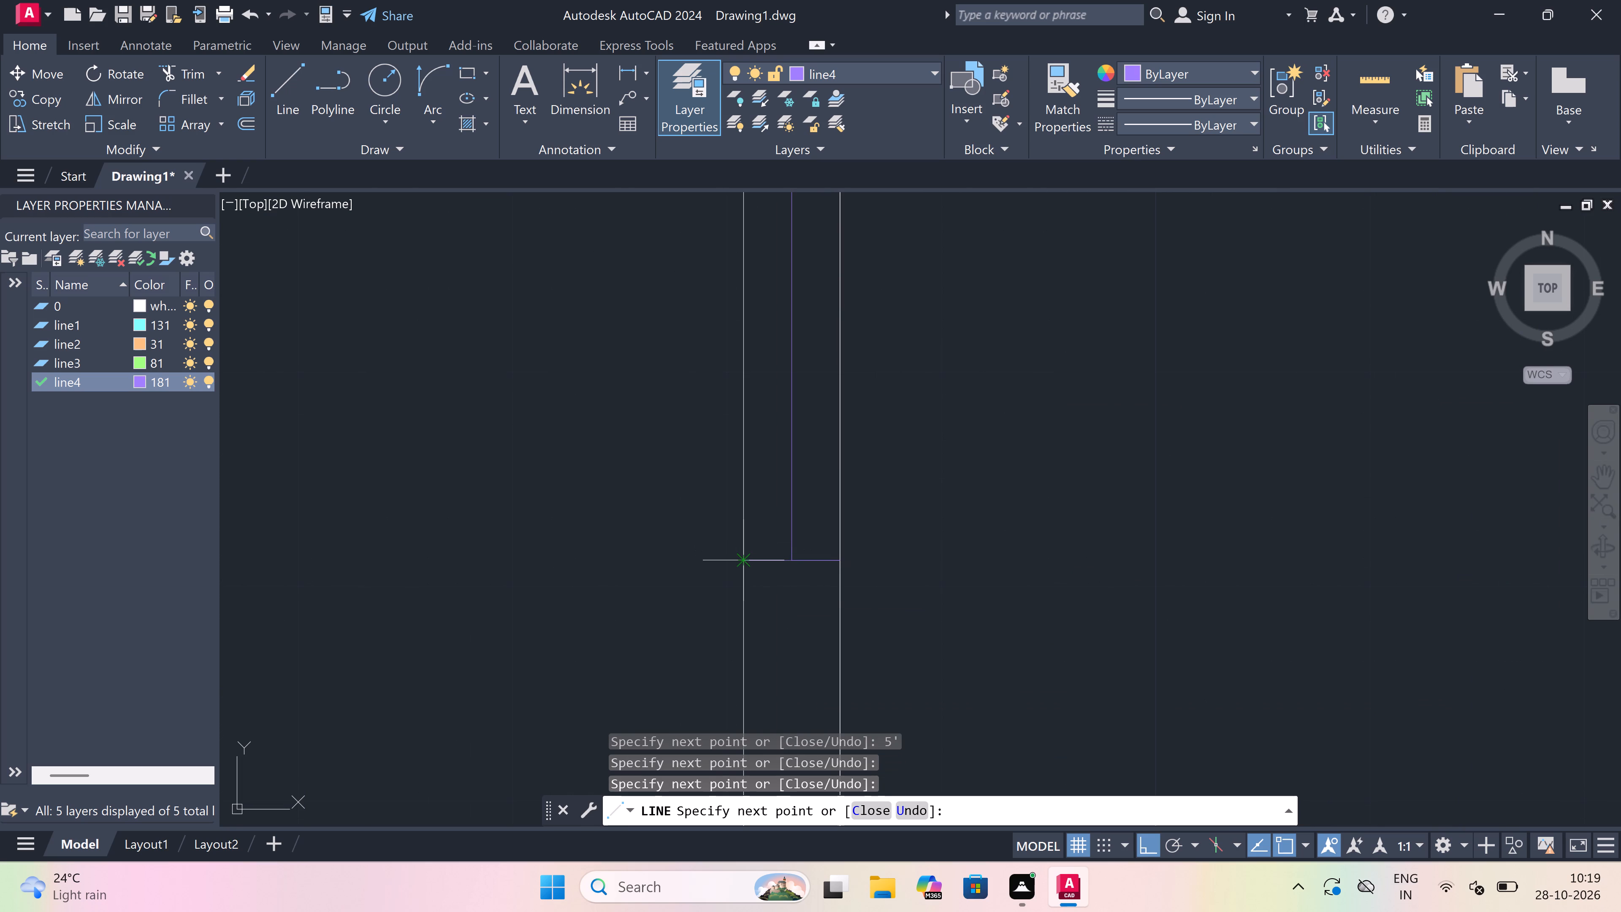
pyautogui.press('Escape')
# Trim the inner and outer wall lines between the jambs of the 5' west window.
pyautogui.press('t')
pyautogui.write('r')
pyautogui.press('space')
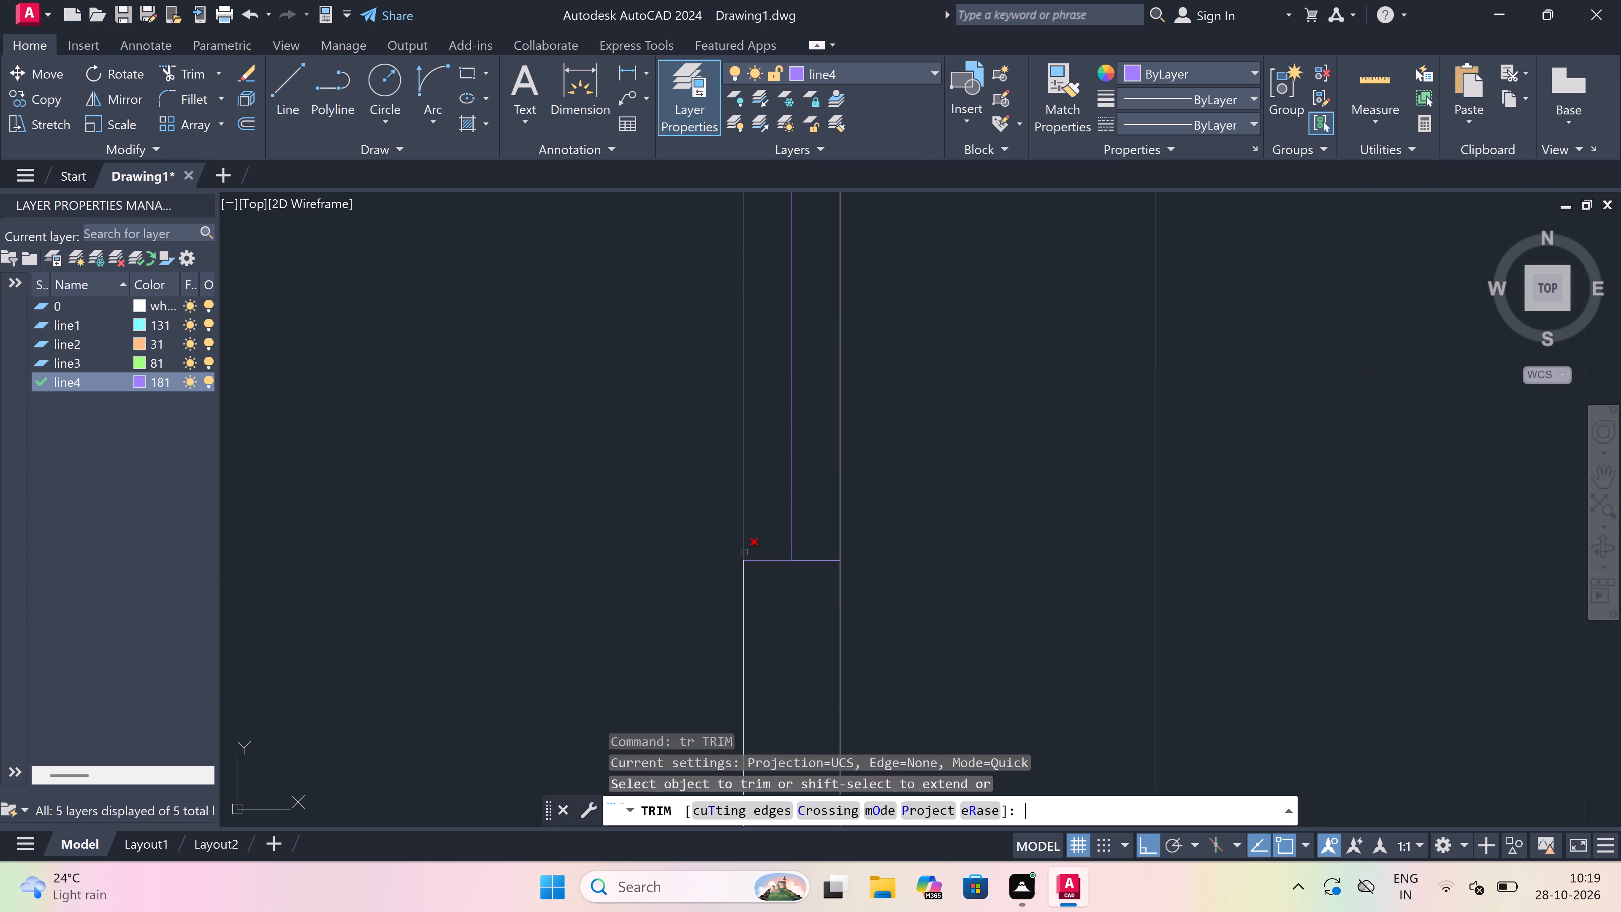
pyautogui.scroll(-4, 748, 564)
pyautogui.scroll(2, 772, 426)
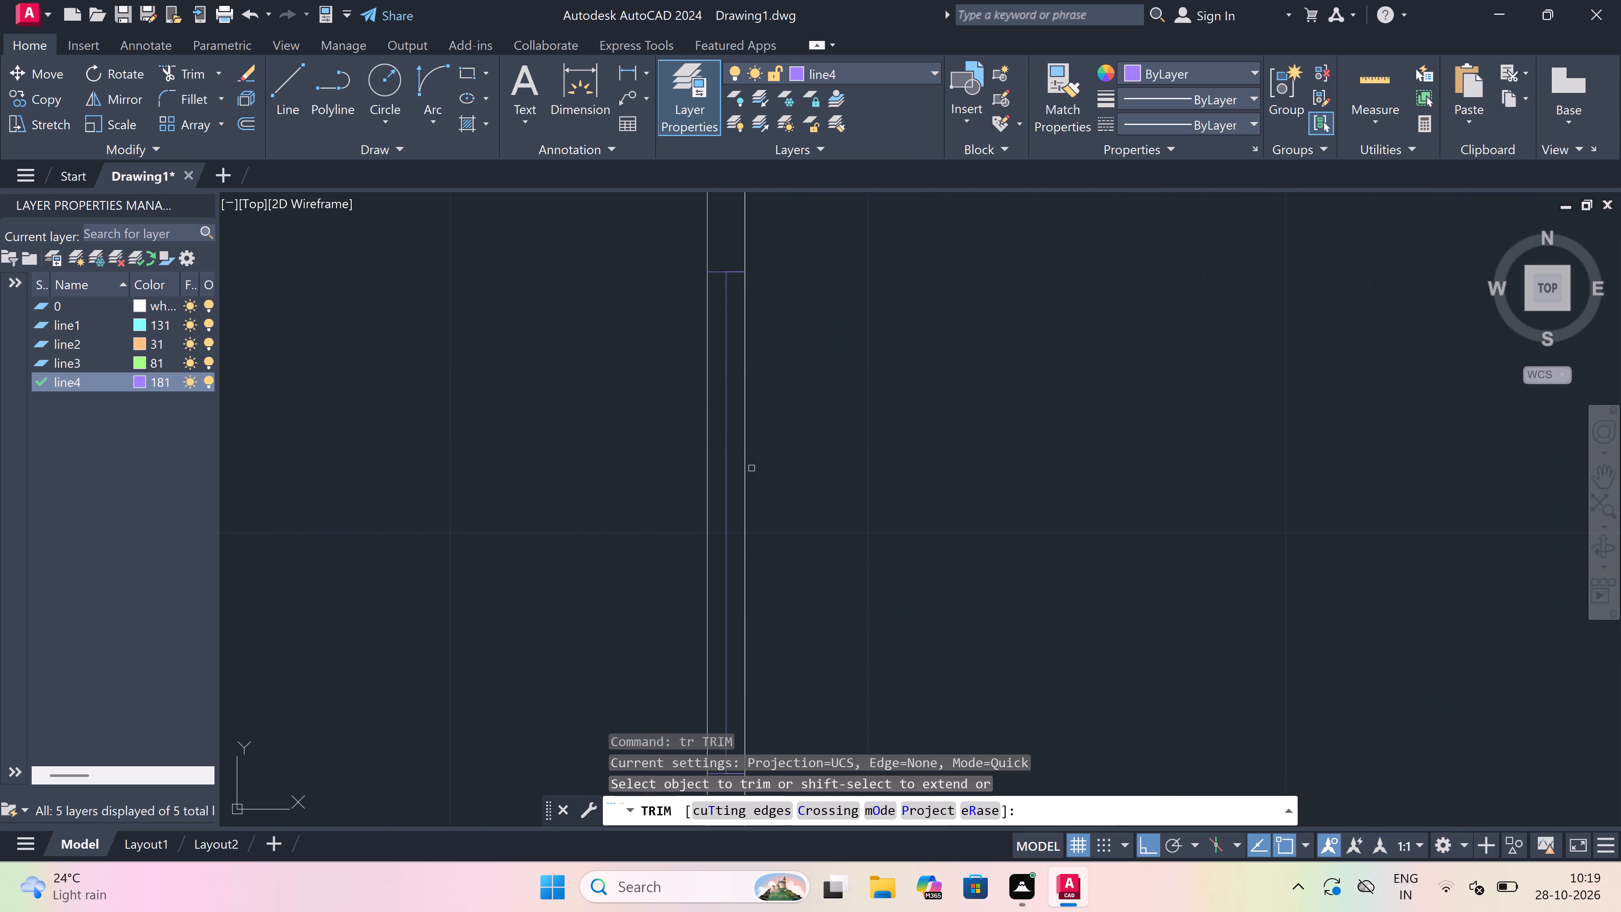
pyautogui.scroll(-1, 751, 468)
pyautogui.click(746, 480)
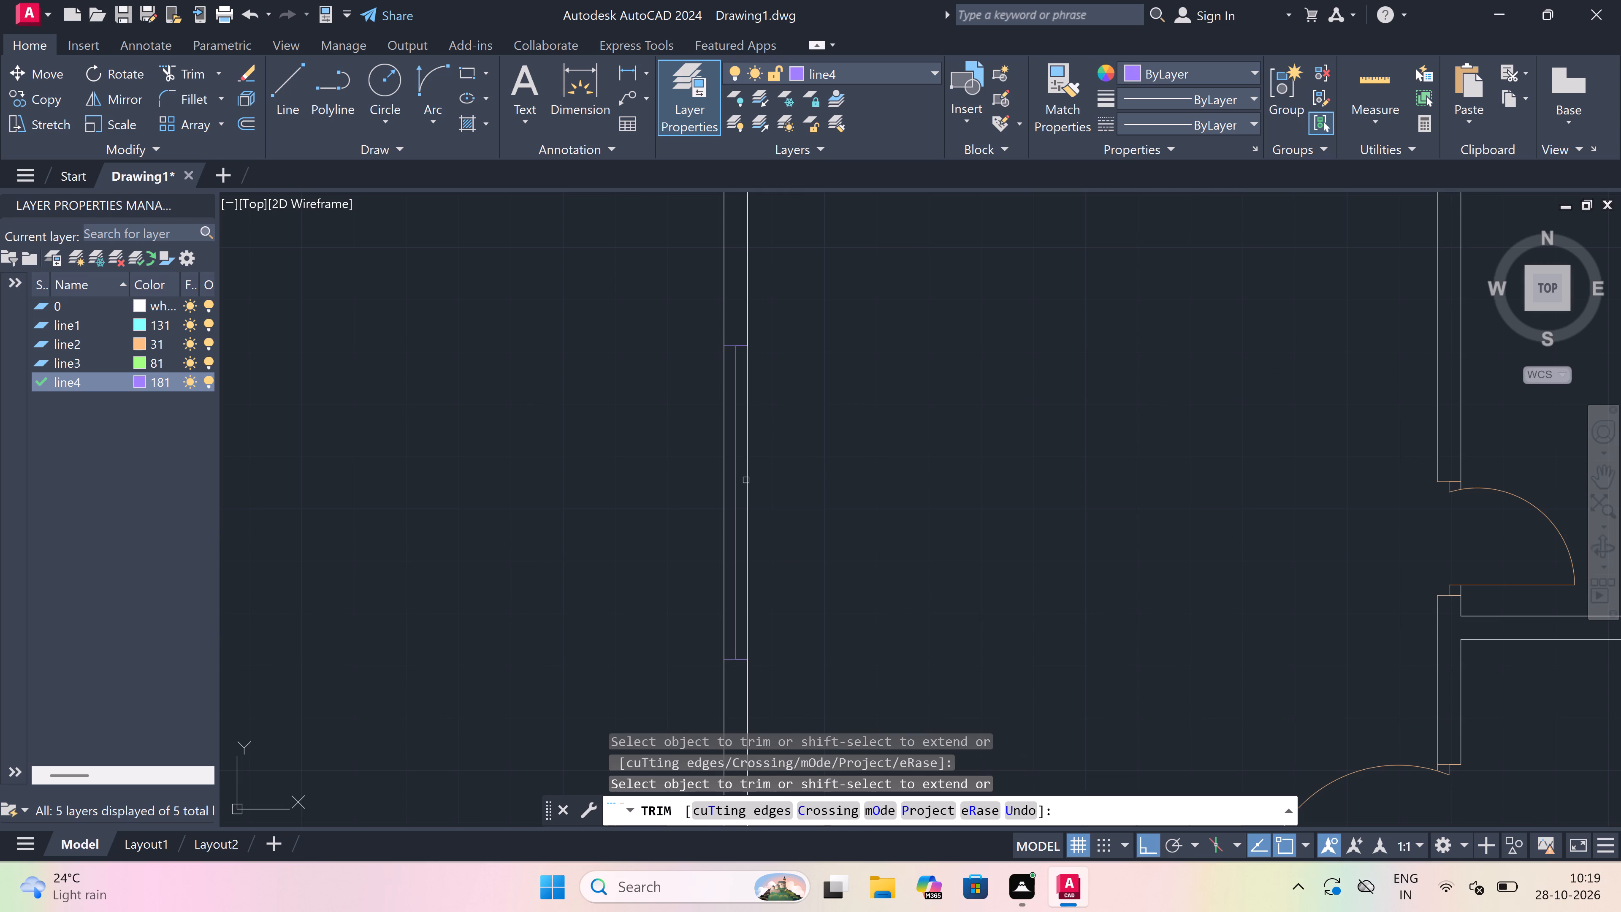
pyautogui.doubleClick(746, 480)
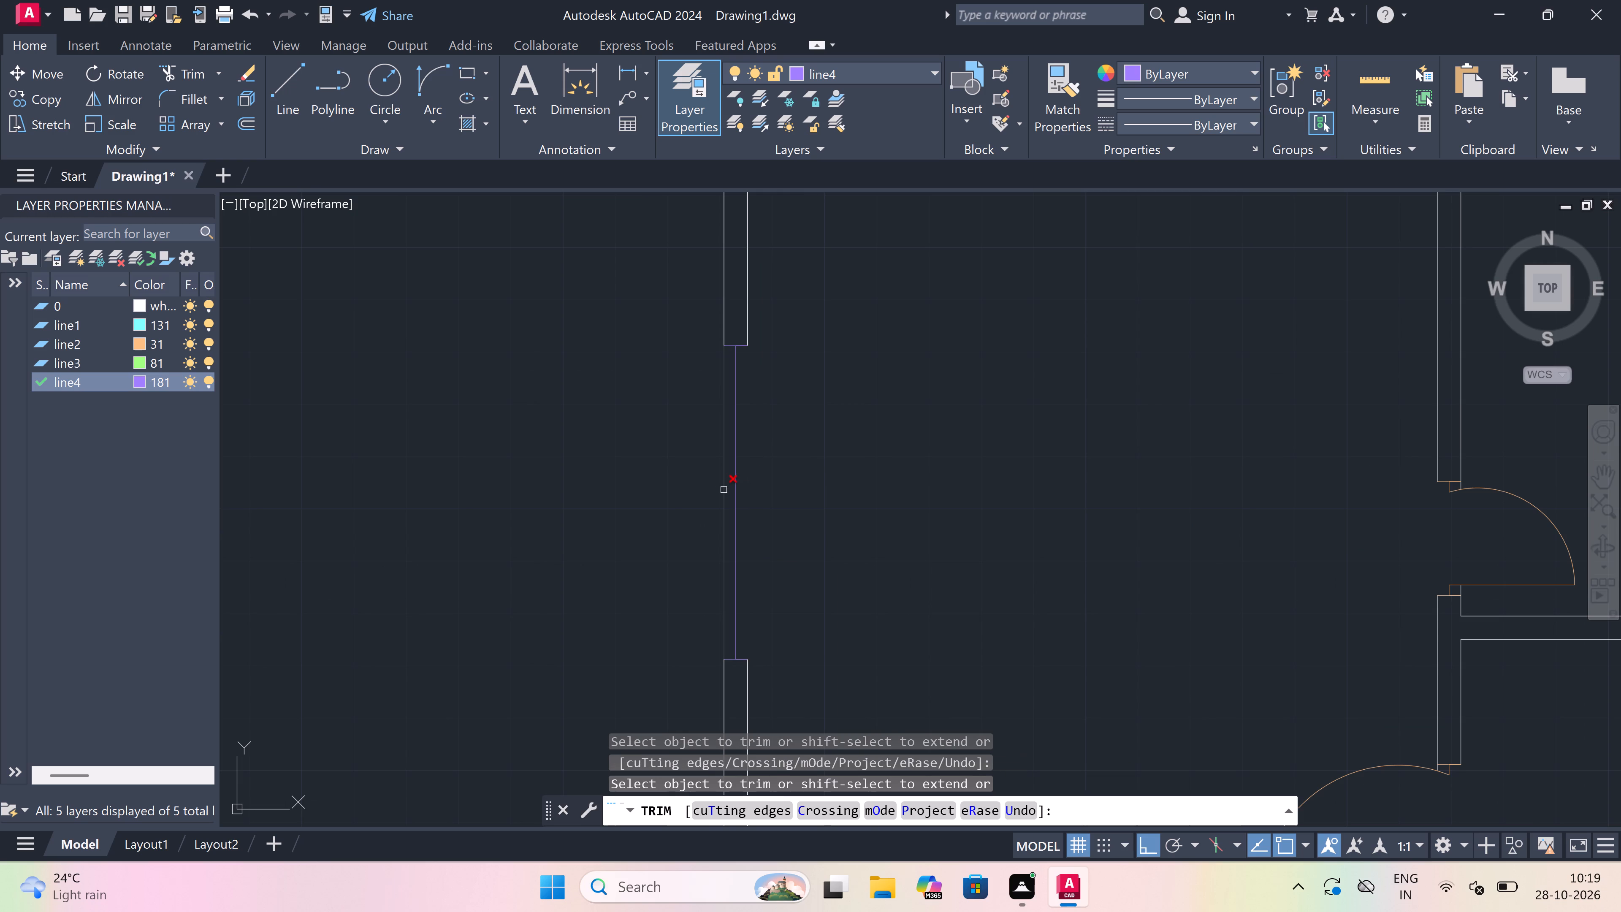
pyautogui.click(724, 490)
pyautogui.press('Escape')
# Draw the outer and inner face lines of the 5' west window between its jambs.
pyautogui.press('l')
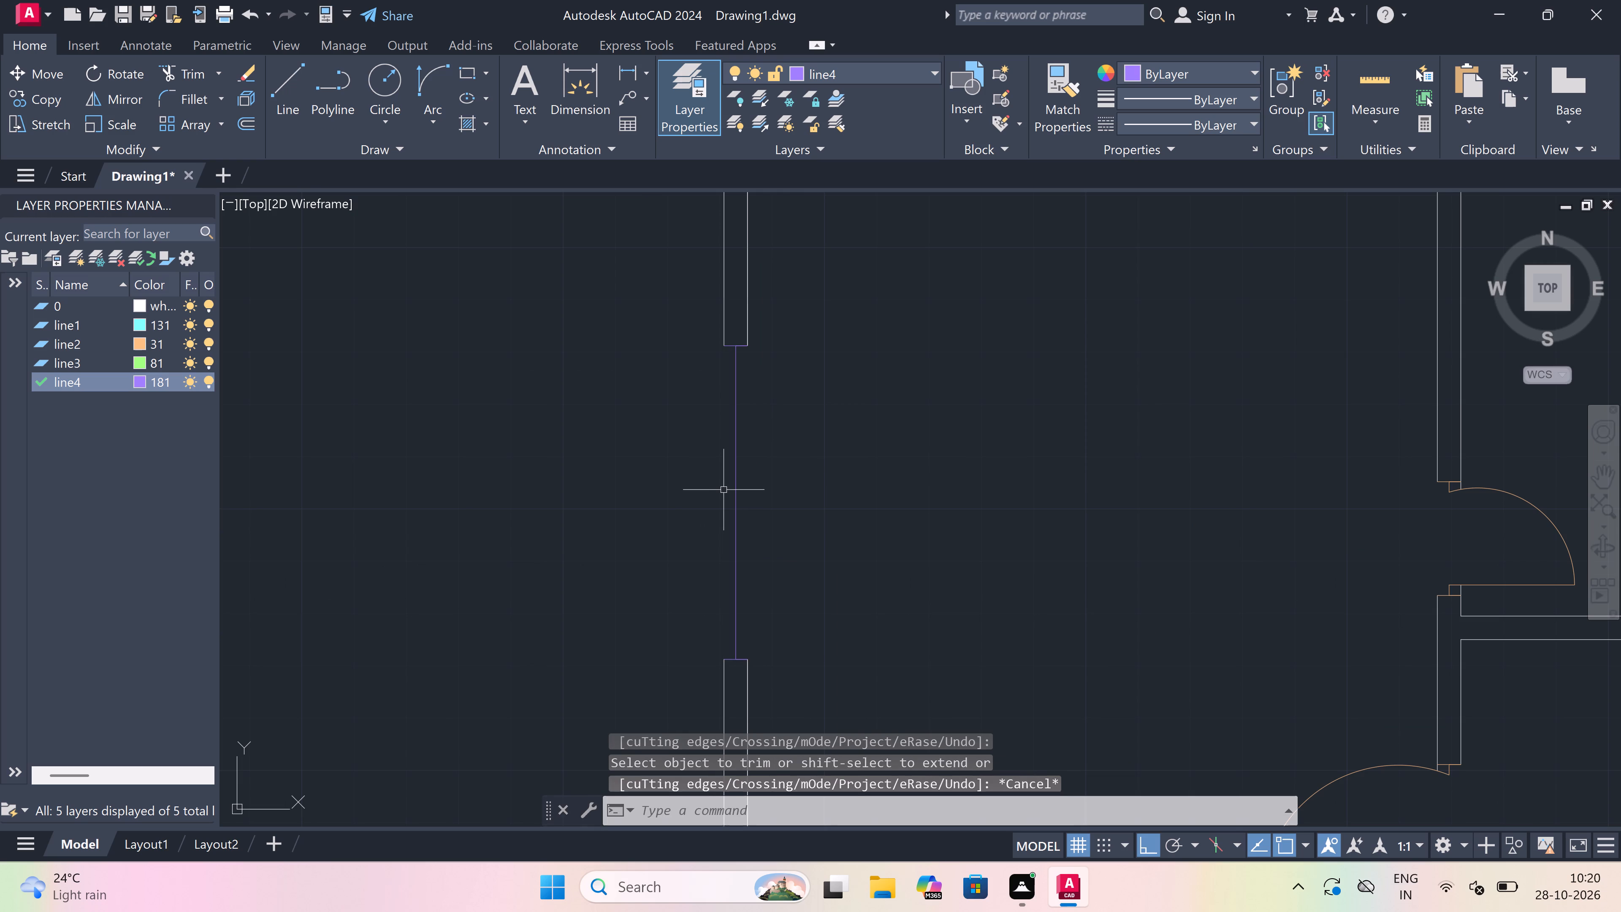
pyautogui.press('space')
pyautogui.moveTo(719, 660); pyautogui.dragTo(726, 588)
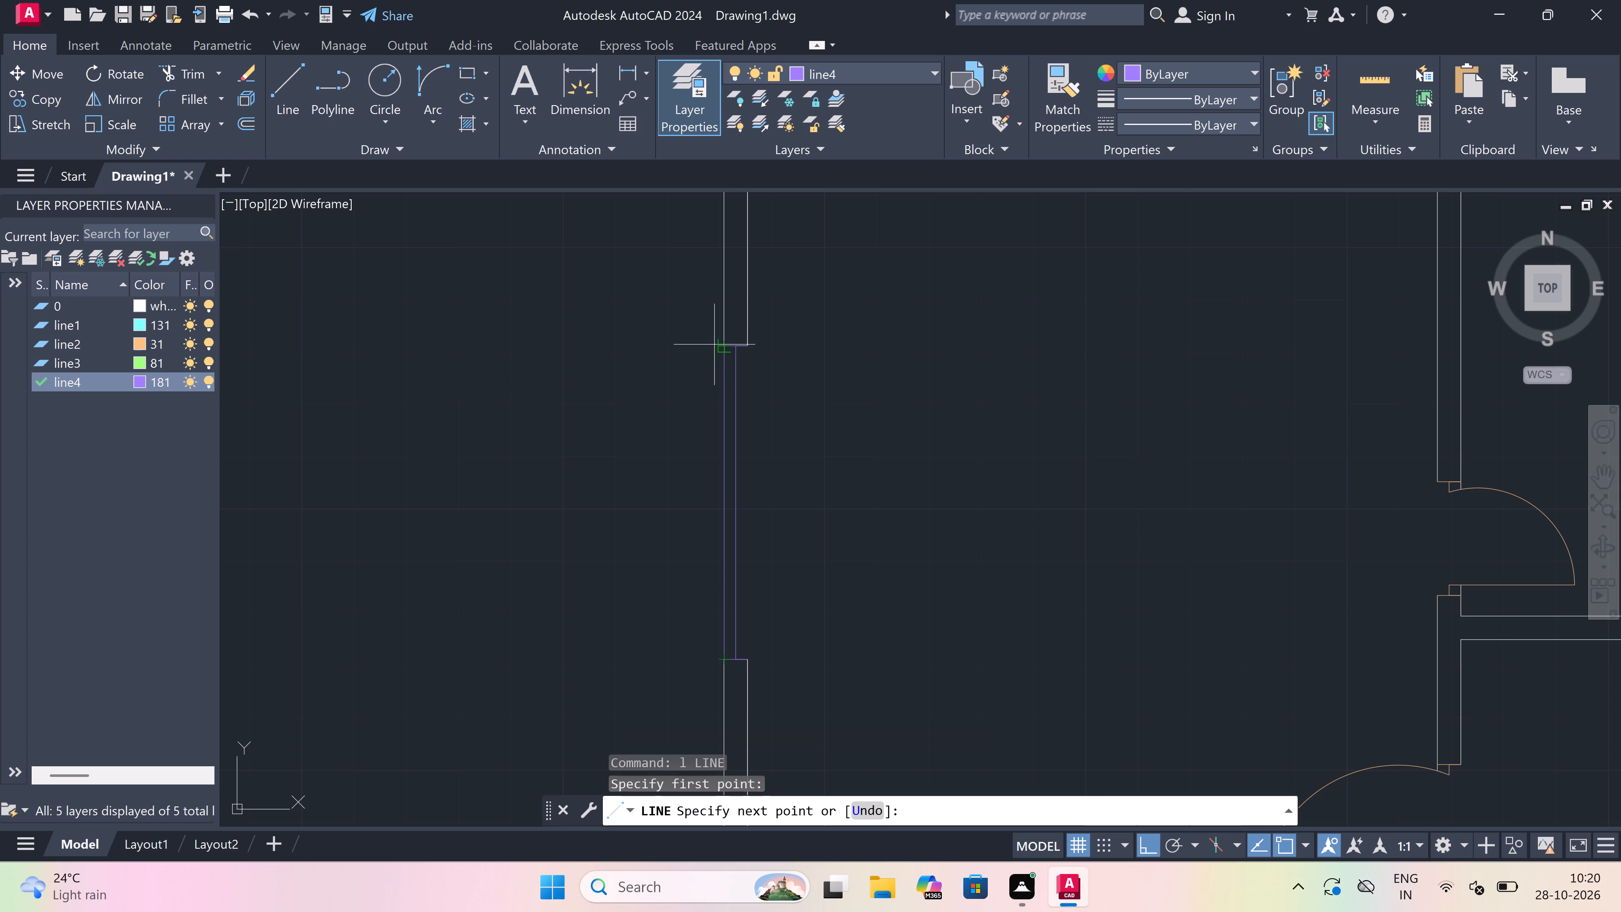
pyautogui.click(720, 344)
pyautogui.press('Escape')
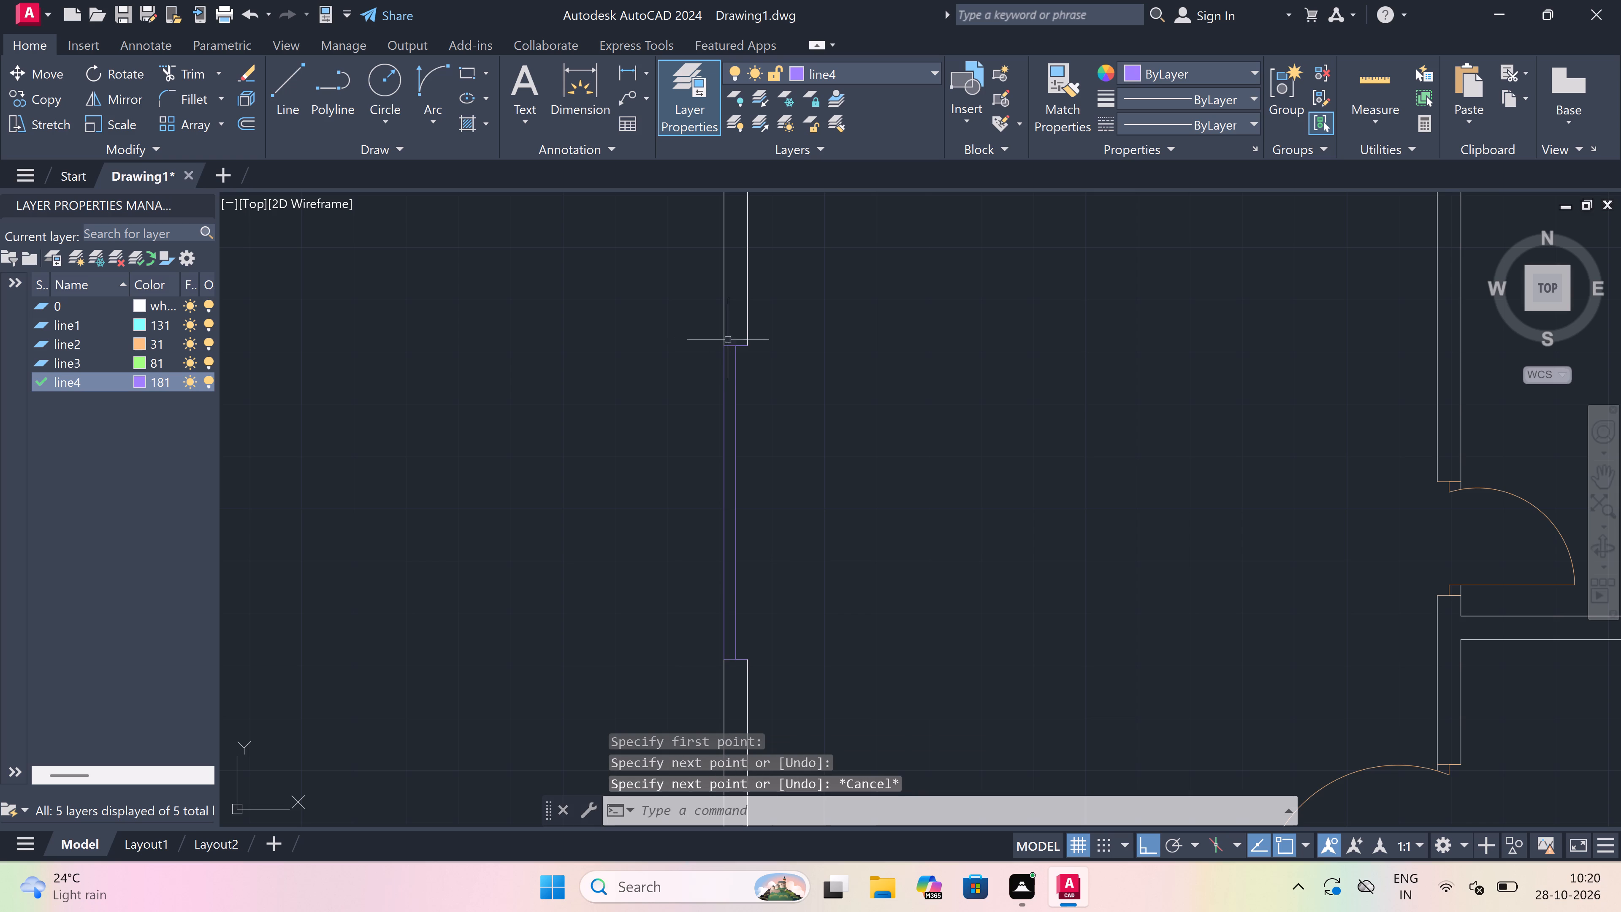
pyautogui.press('space')
pyautogui.moveTo(745, 339); pyautogui.dragTo(745, 350)
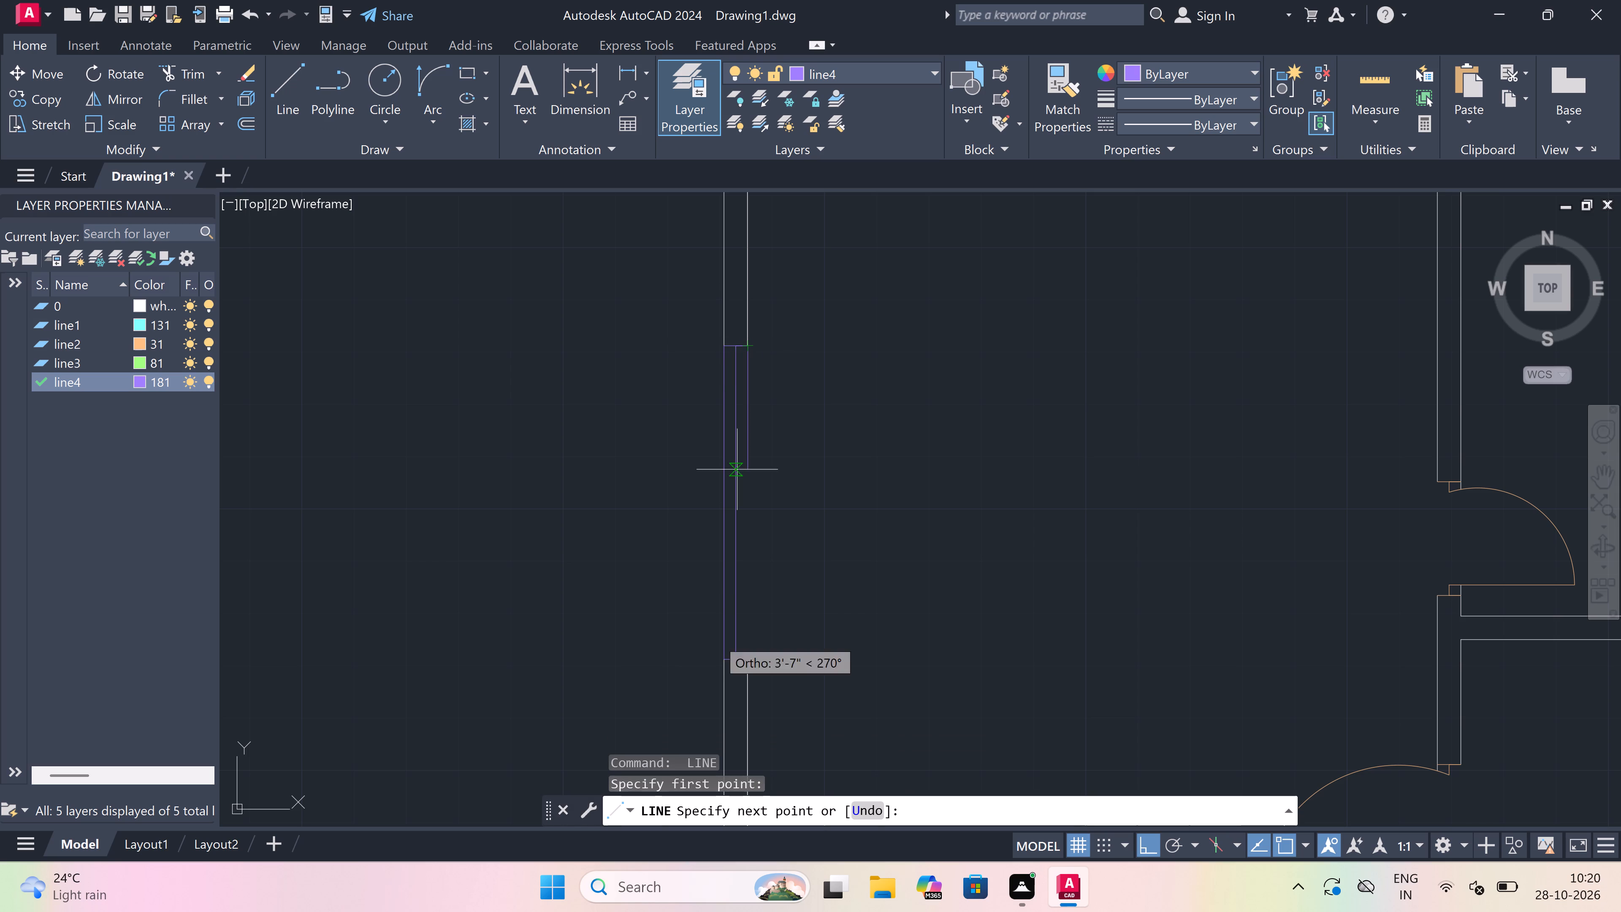
pyautogui.click(751, 653)
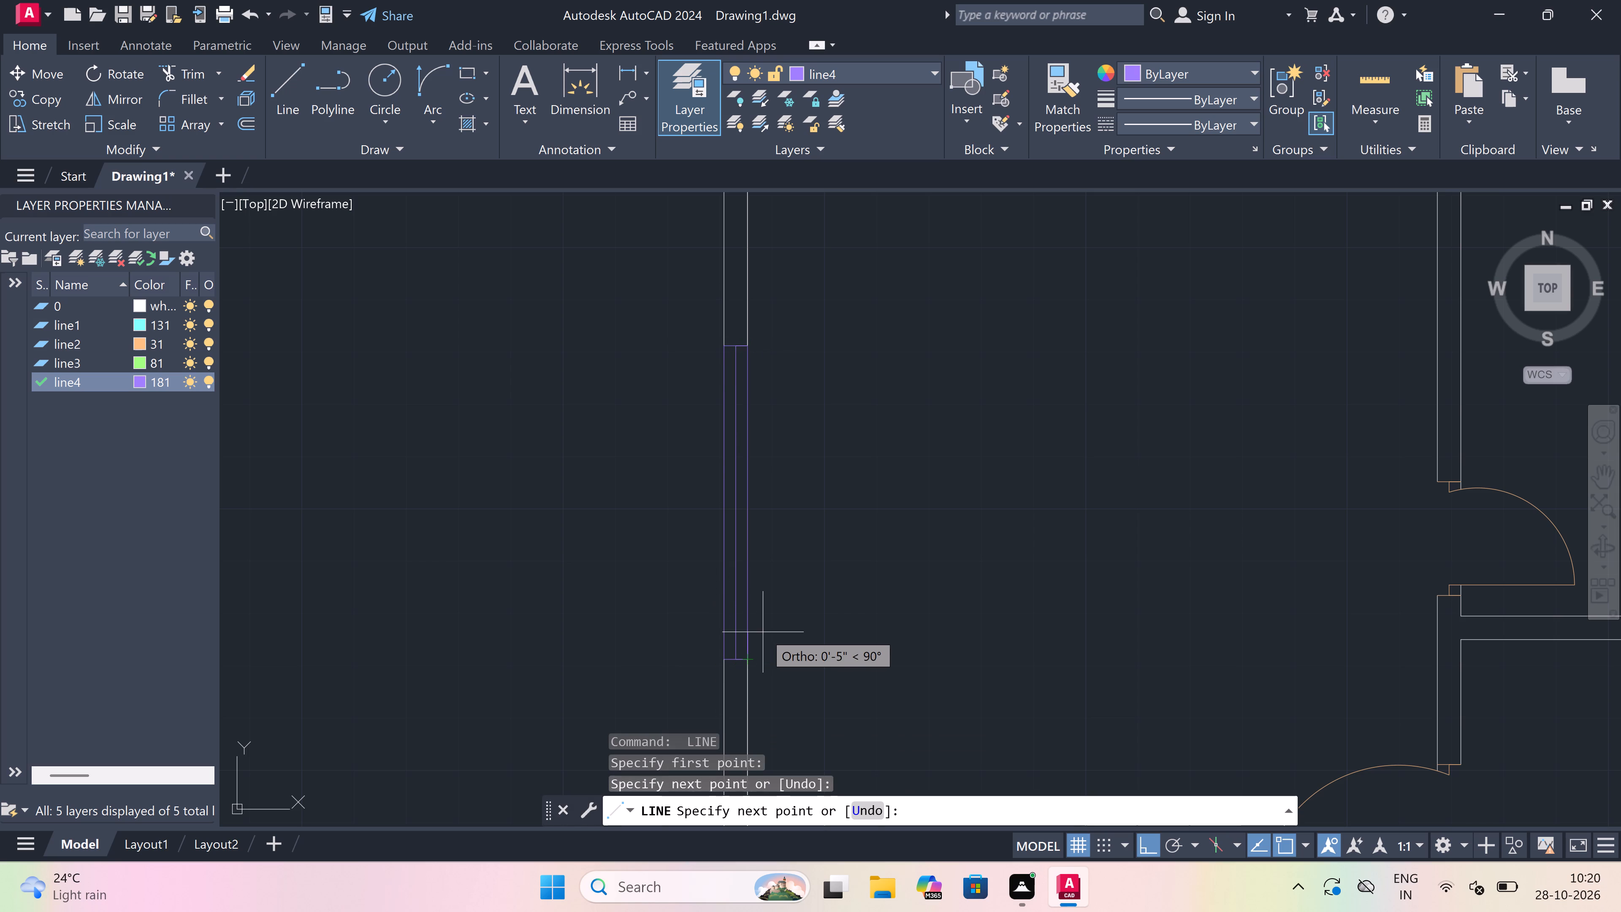
pyautogui.press('Escape')
# Draw a window's west jamb across the north wall of the northwest corner room, between its northwest corner and the balcony door.
pyautogui.scroll(-4, 764, 618)
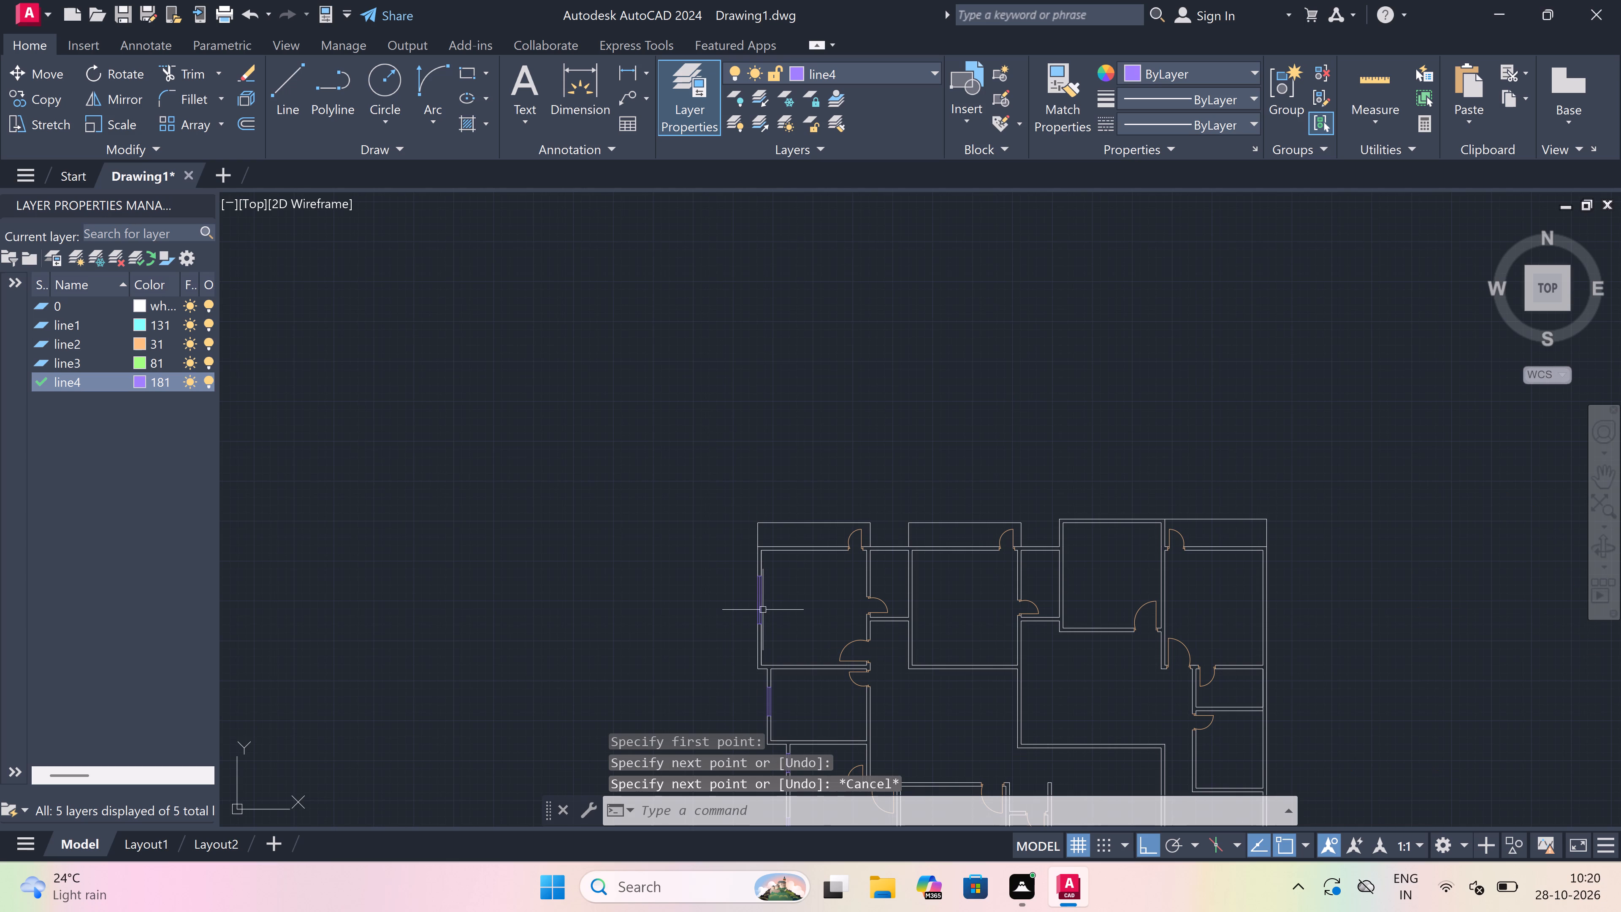
pyautogui.scroll(3, 781, 538)
pyautogui.press('space')
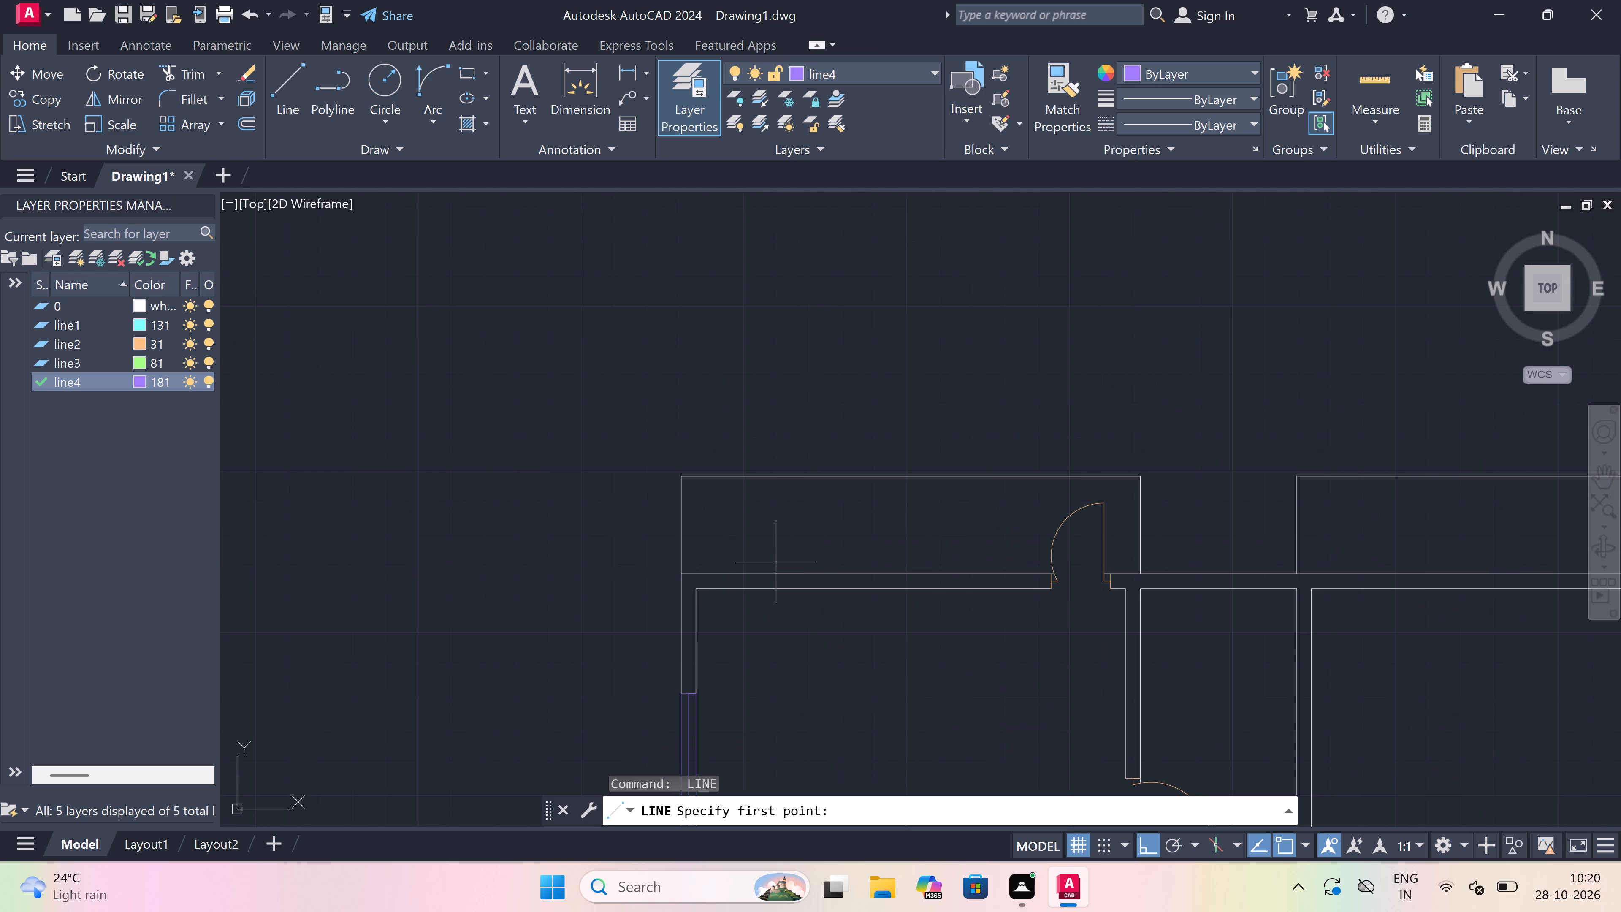
pyautogui.click(769, 570)
pyautogui.scroll(2, 770, 588)
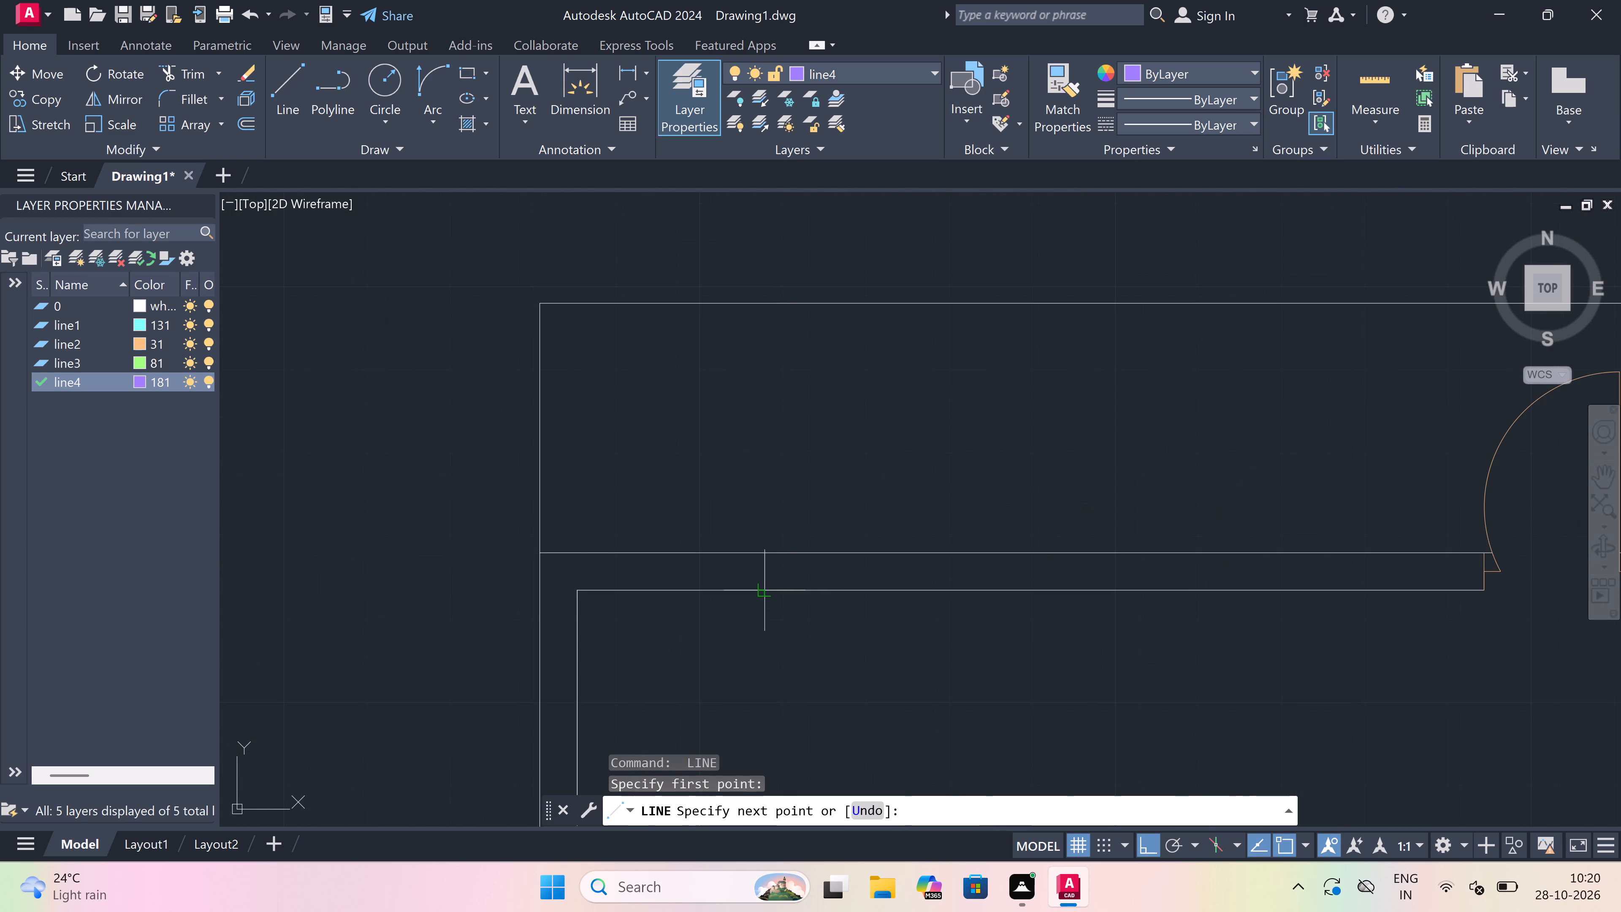
pyautogui.click(771, 586)
# Draw this window's 5' centre line east from the west jamb's midpoint and close it with an east jamb across the wall.
pyautogui.click(770, 566)
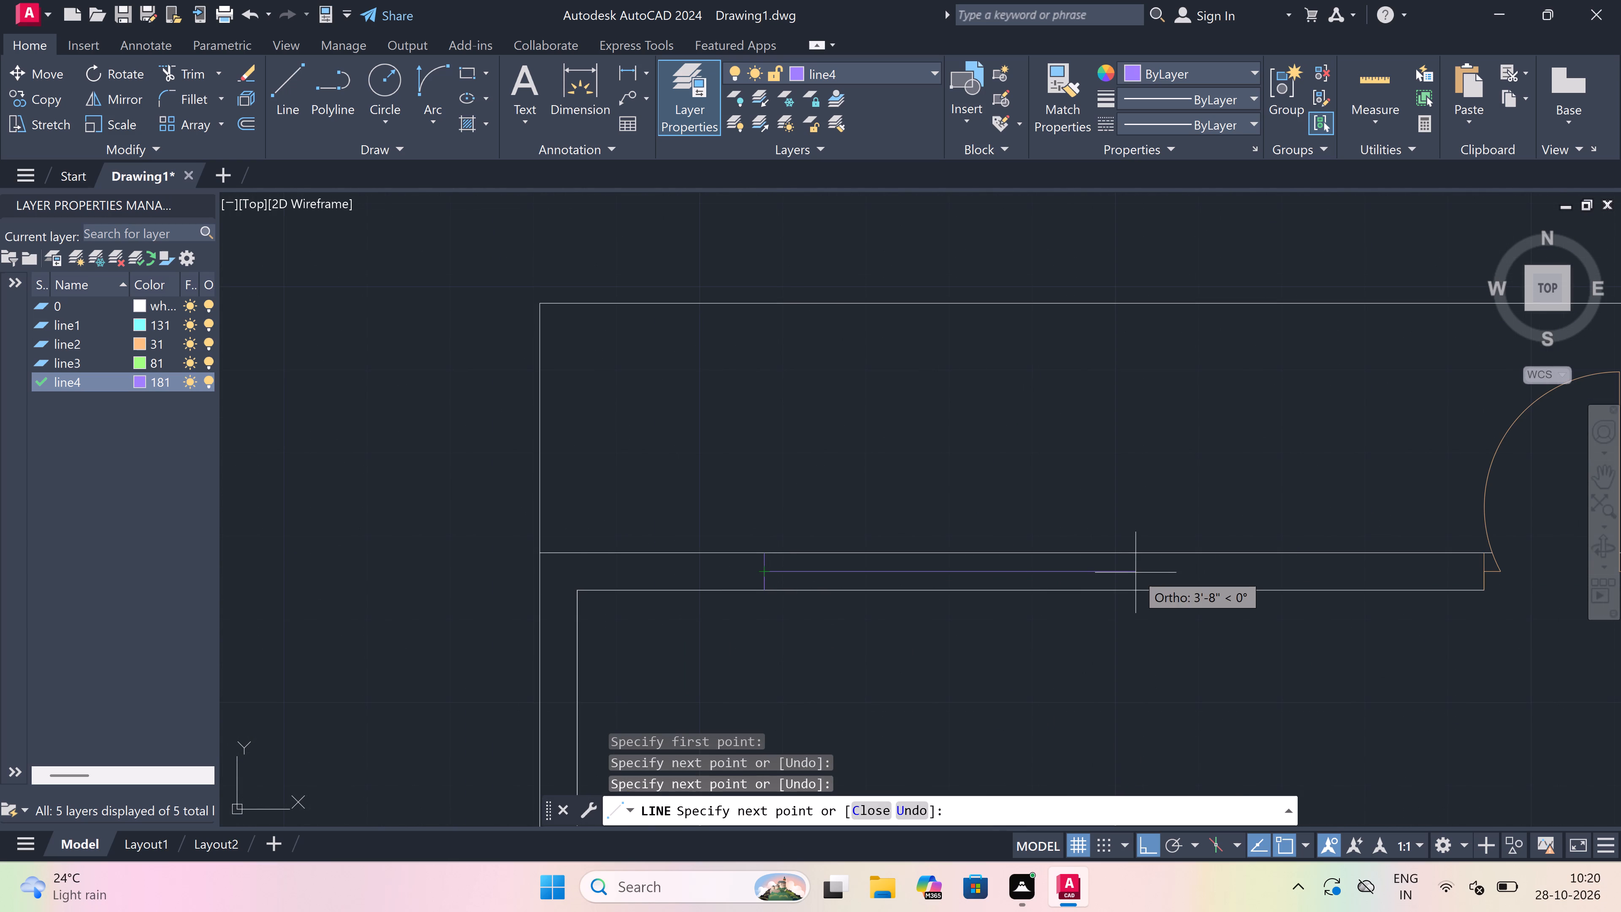
pyautogui.press('5')
pyautogui.press("'")
pyautogui.press('space')
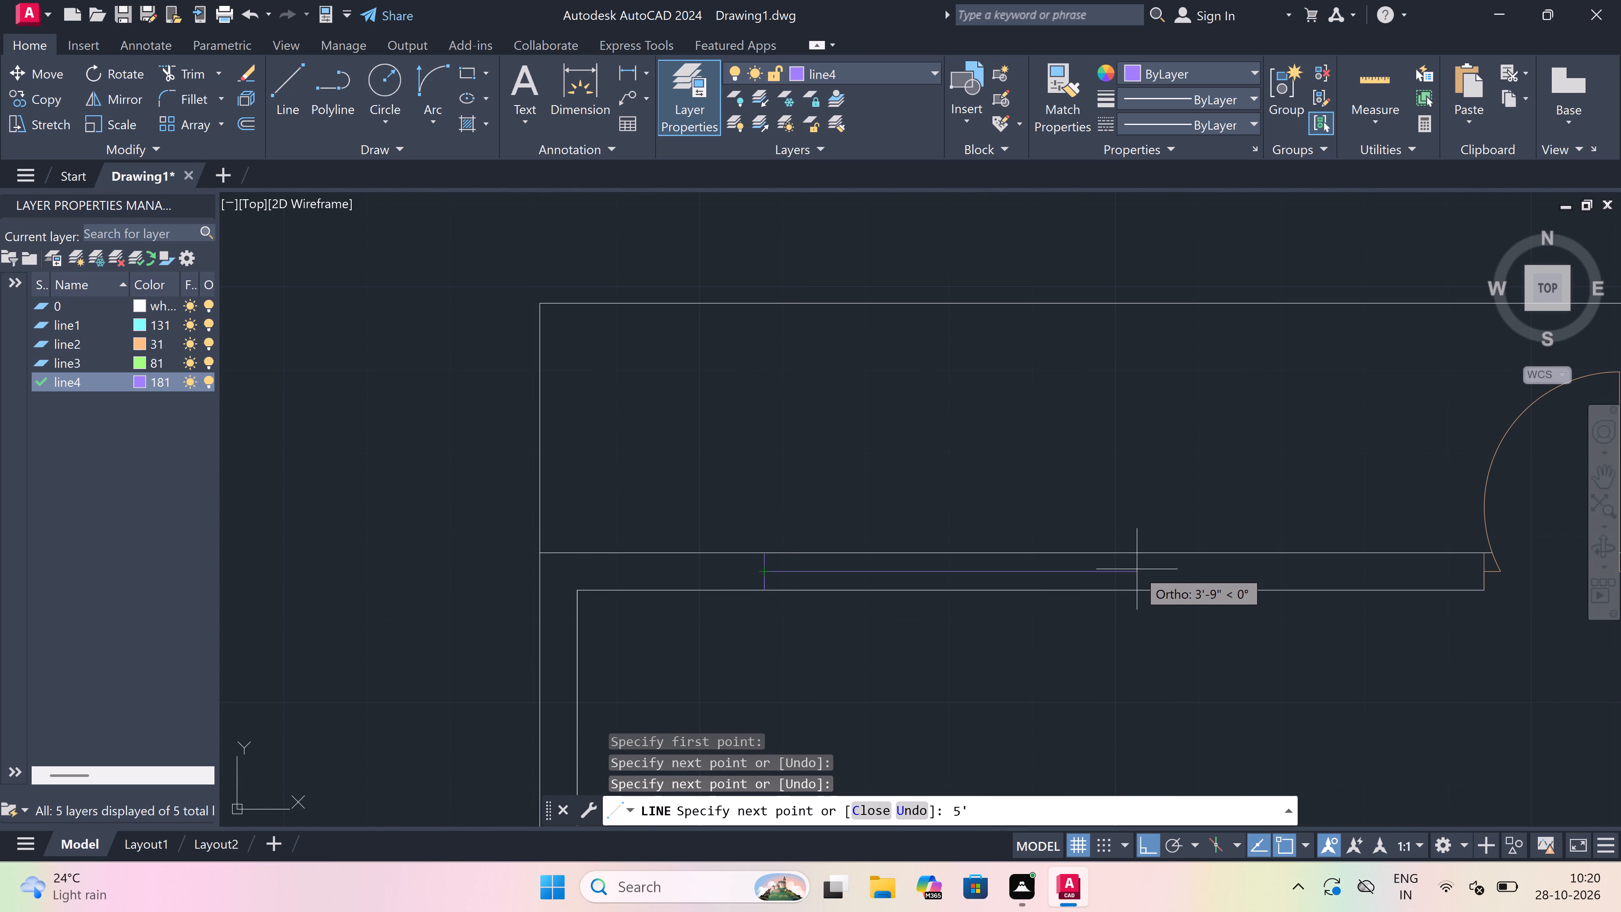
pyautogui.click(1263, 554)
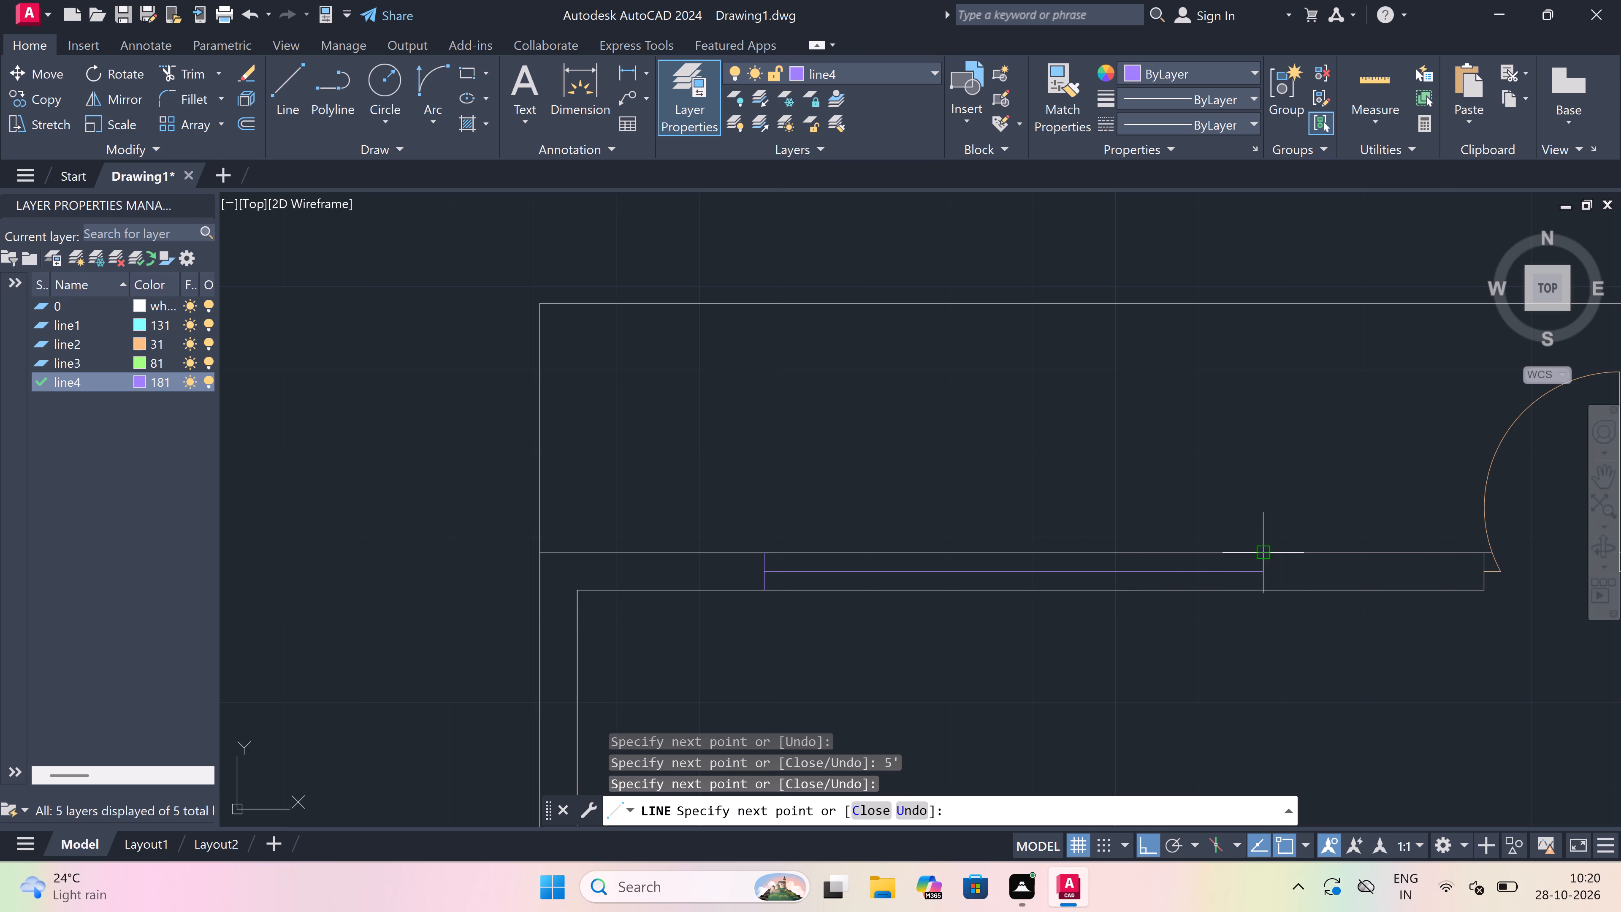
pyautogui.click(1258, 591)
pyautogui.press('Escape')
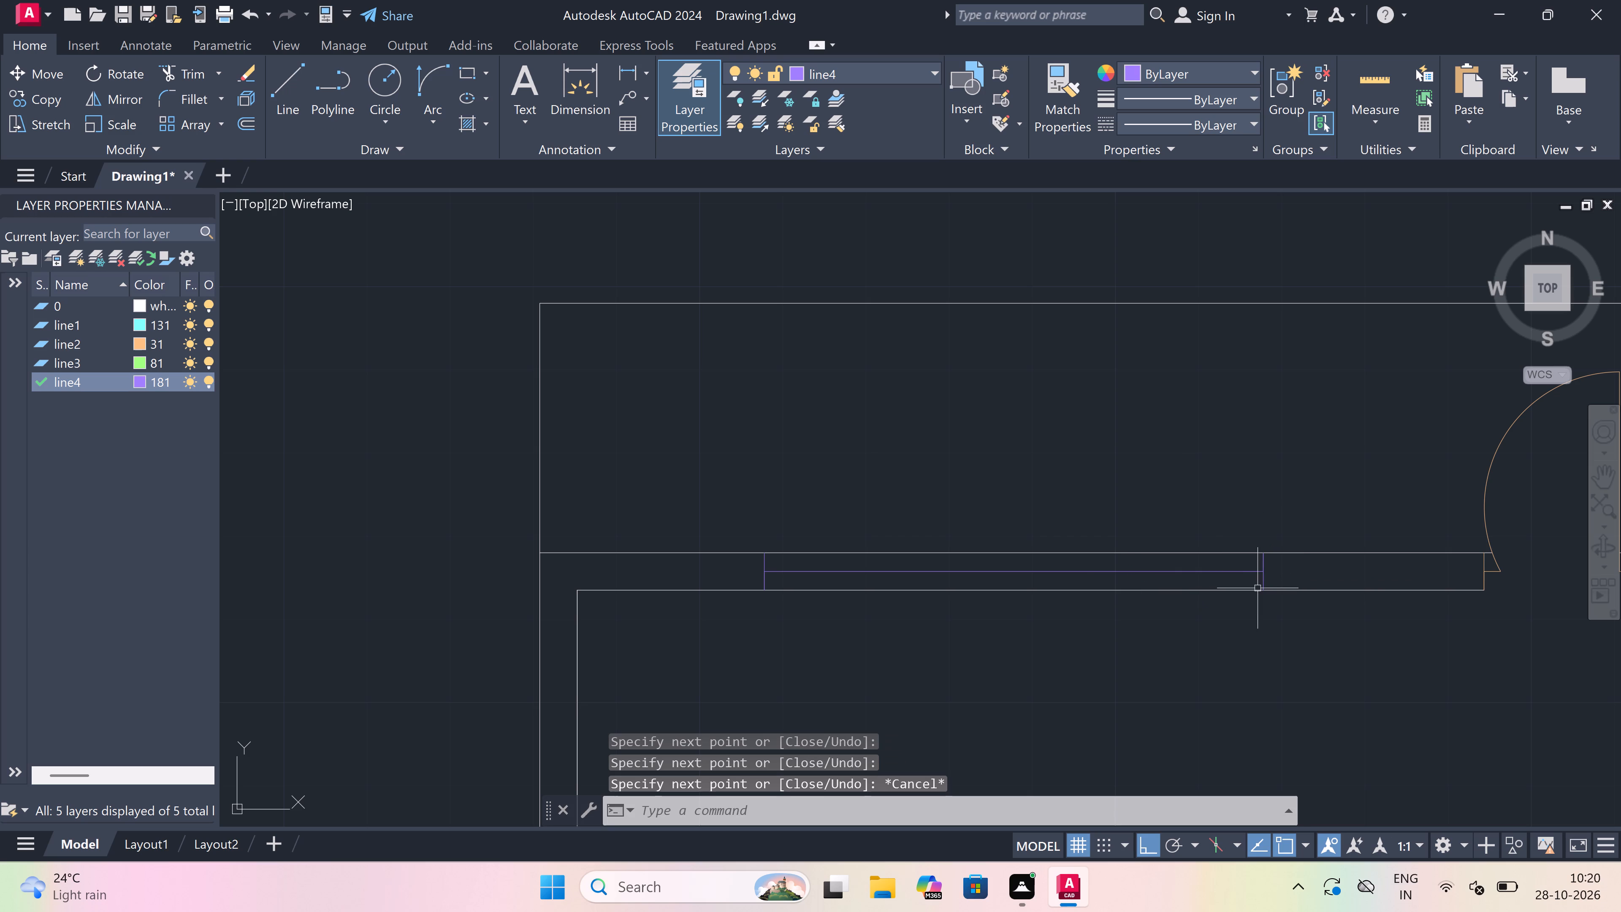
# Trim the inner and outer wall lines between the jambs of the 5' north window.
pyautogui.write('tr')
pyautogui.press('space')
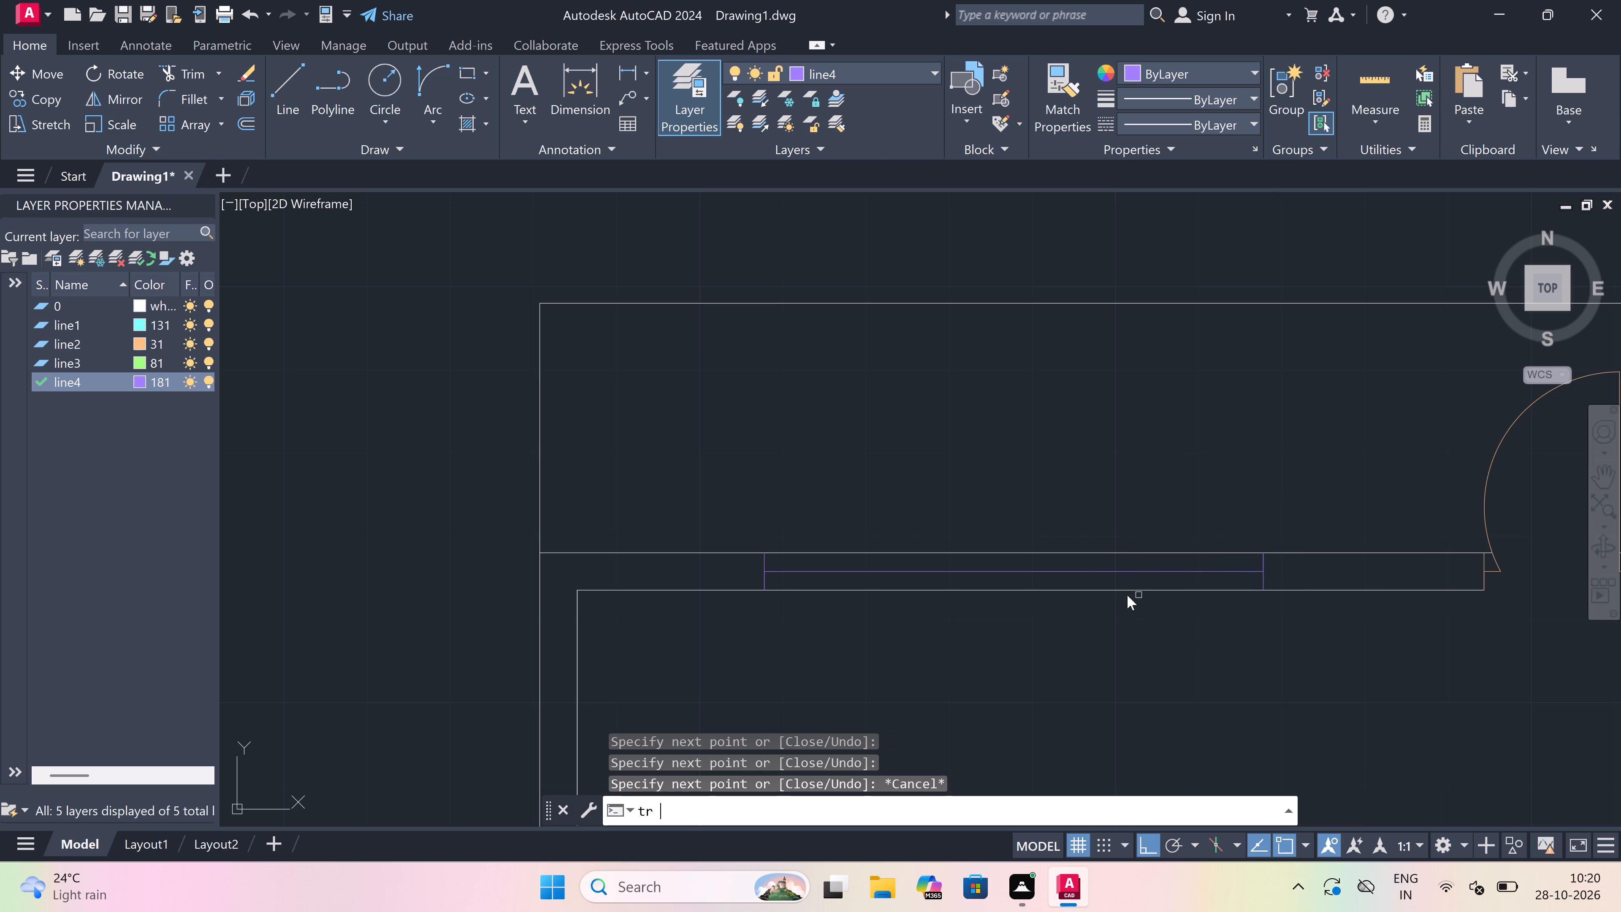
pyautogui.click(1125, 588)
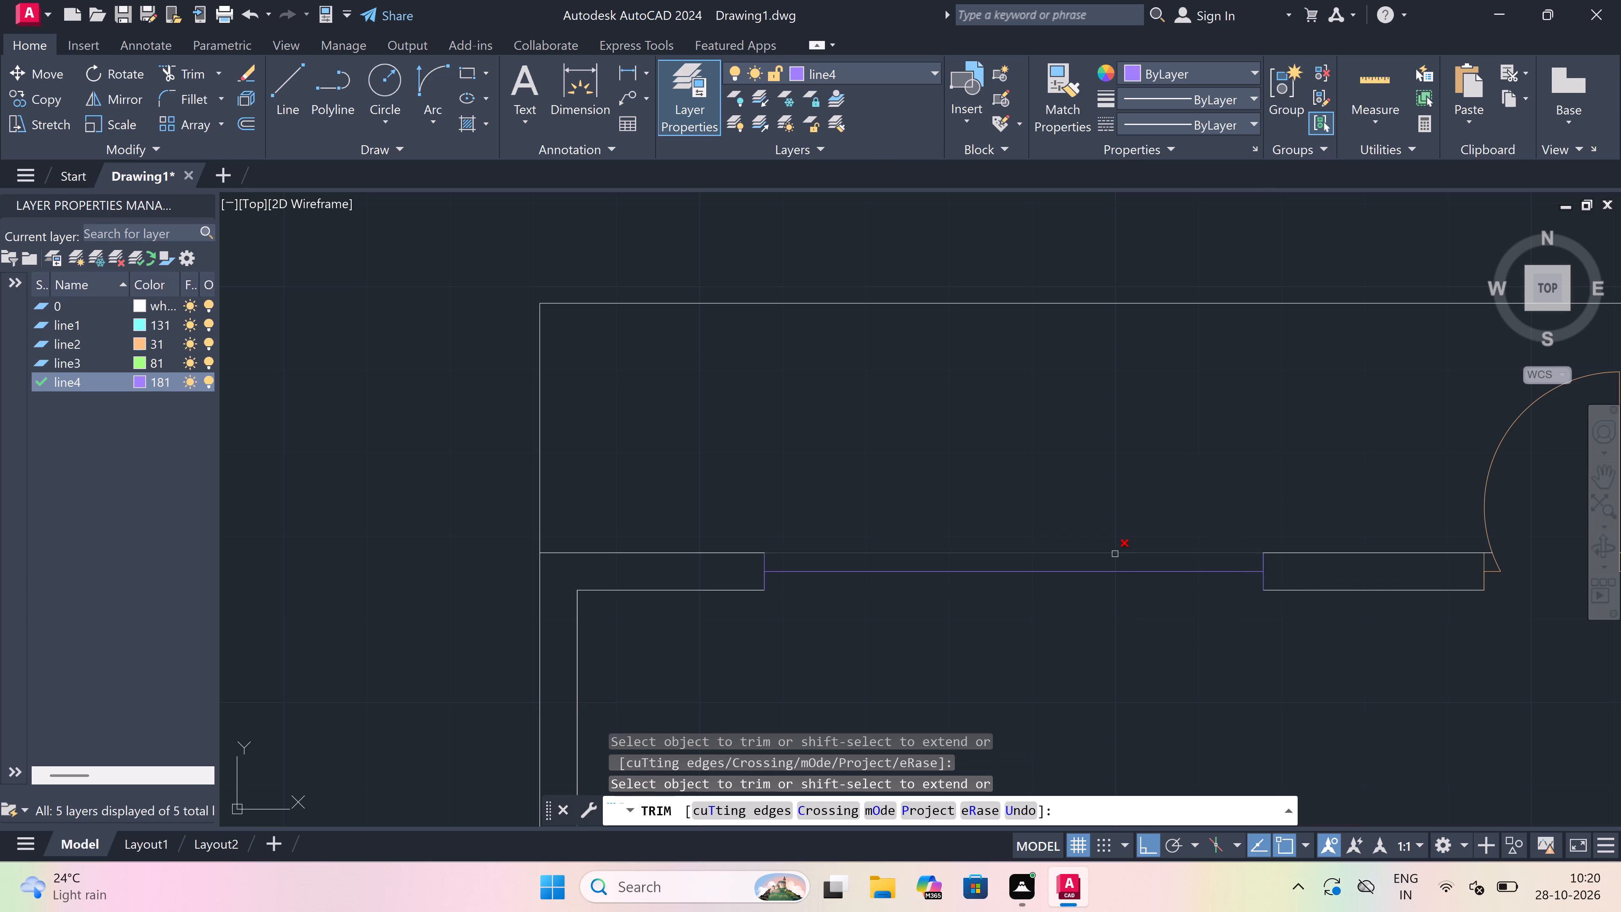
pyautogui.click(1115, 554)
pyautogui.press('Escape')
# Draw the outer and inner face lines of the 5' north window between its jambs.
pyautogui.press('l')
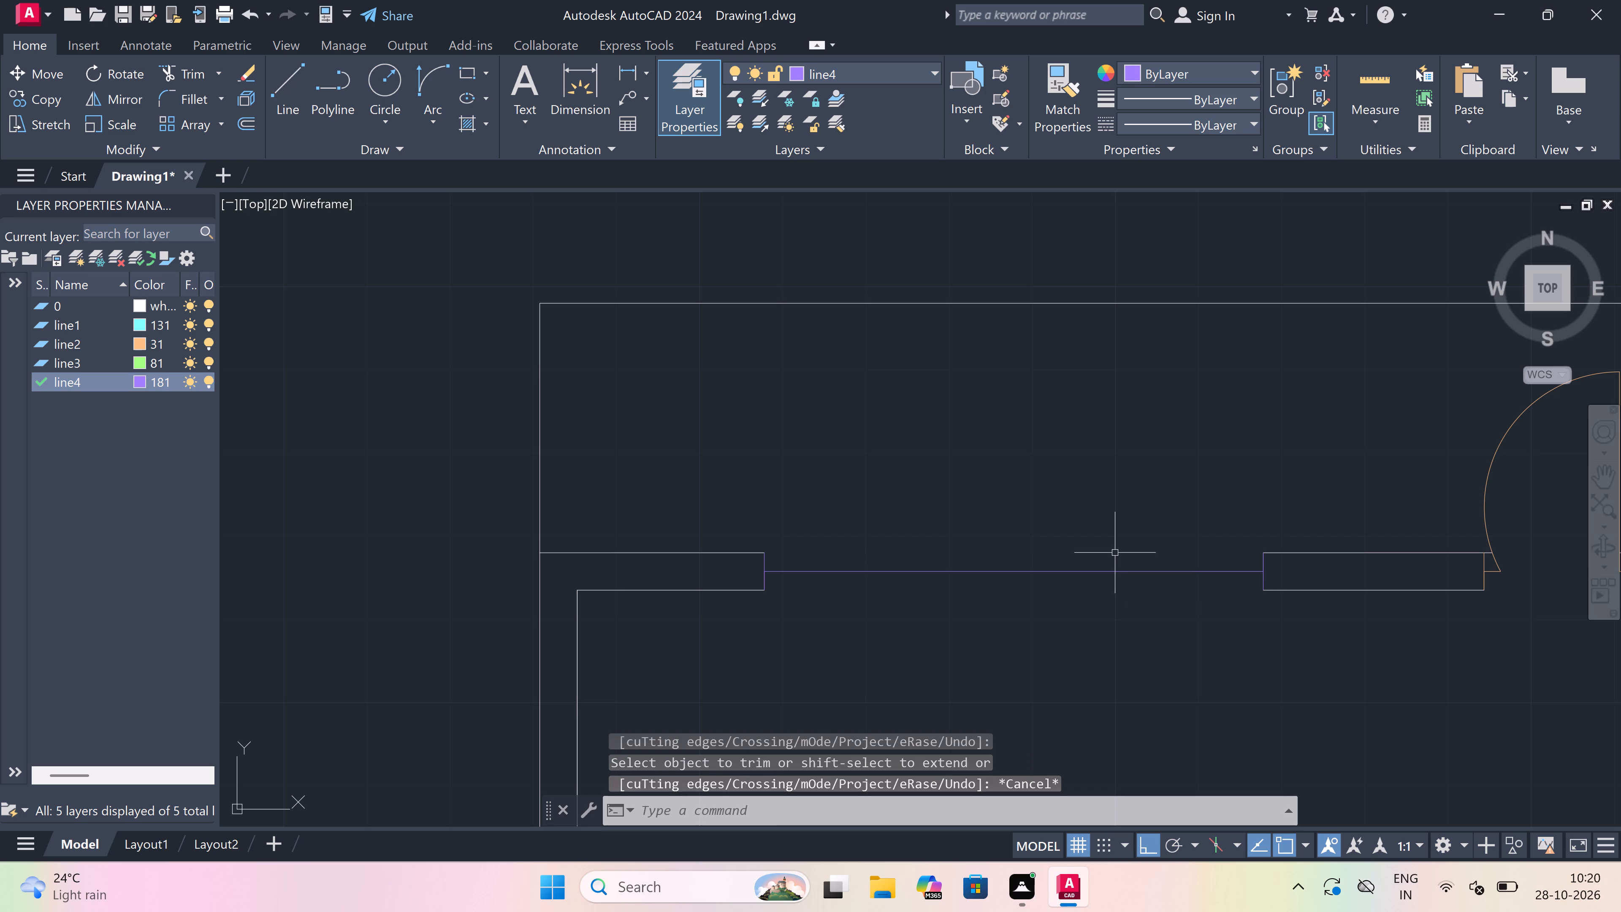
pyautogui.press('space')
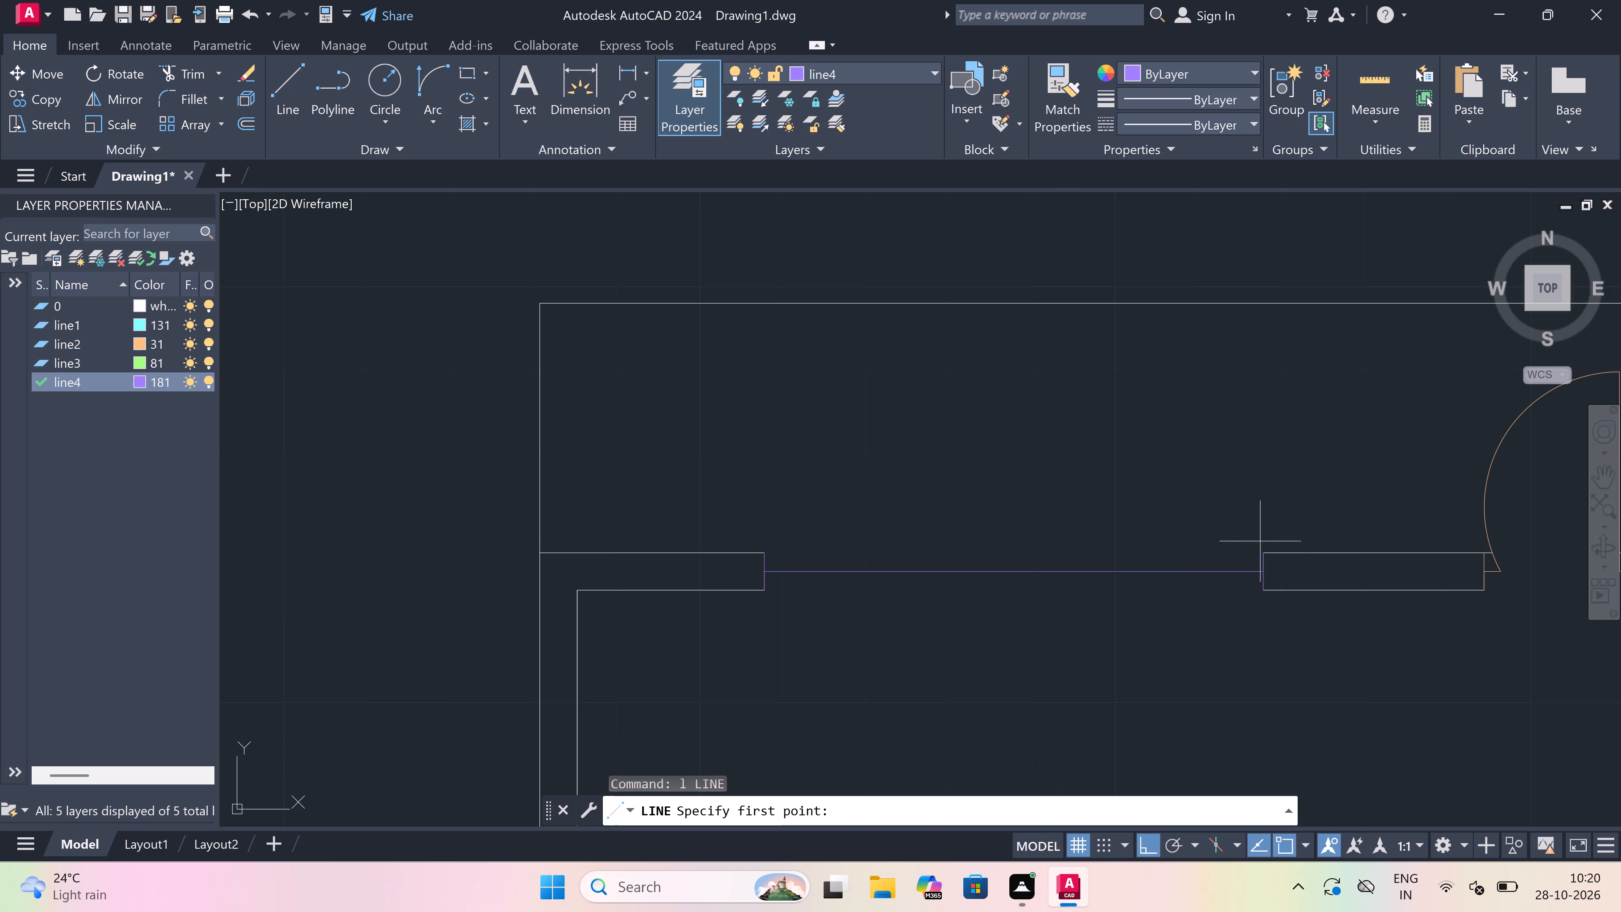
pyautogui.moveTo(1260, 548); pyautogui.dragTo(1249, 548)
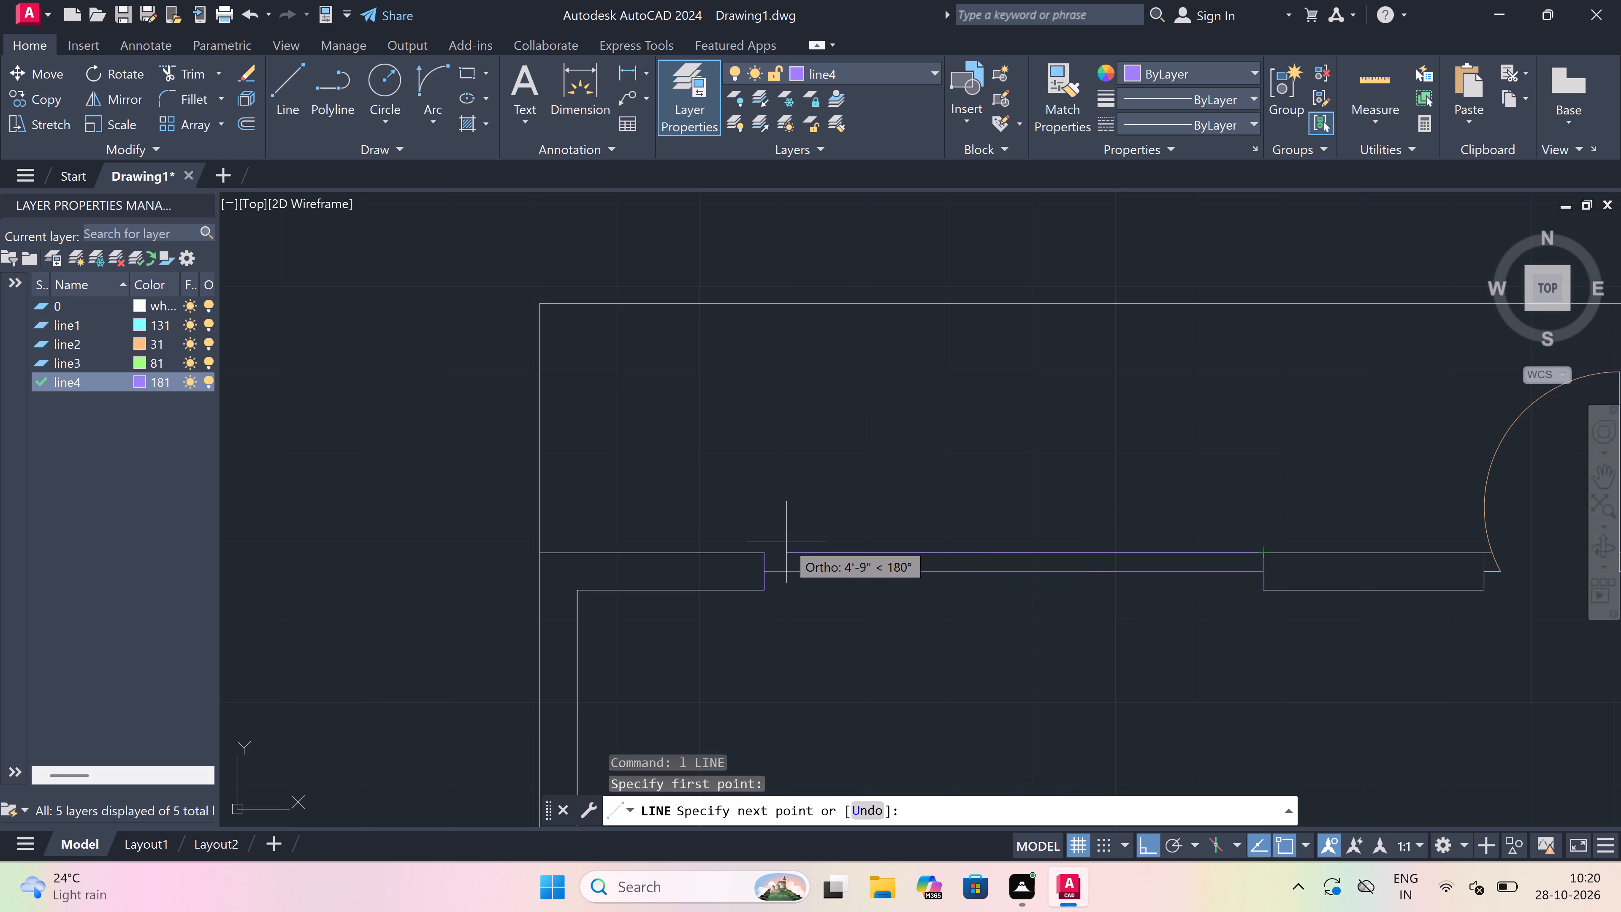
pyautogui.click(772, 551)
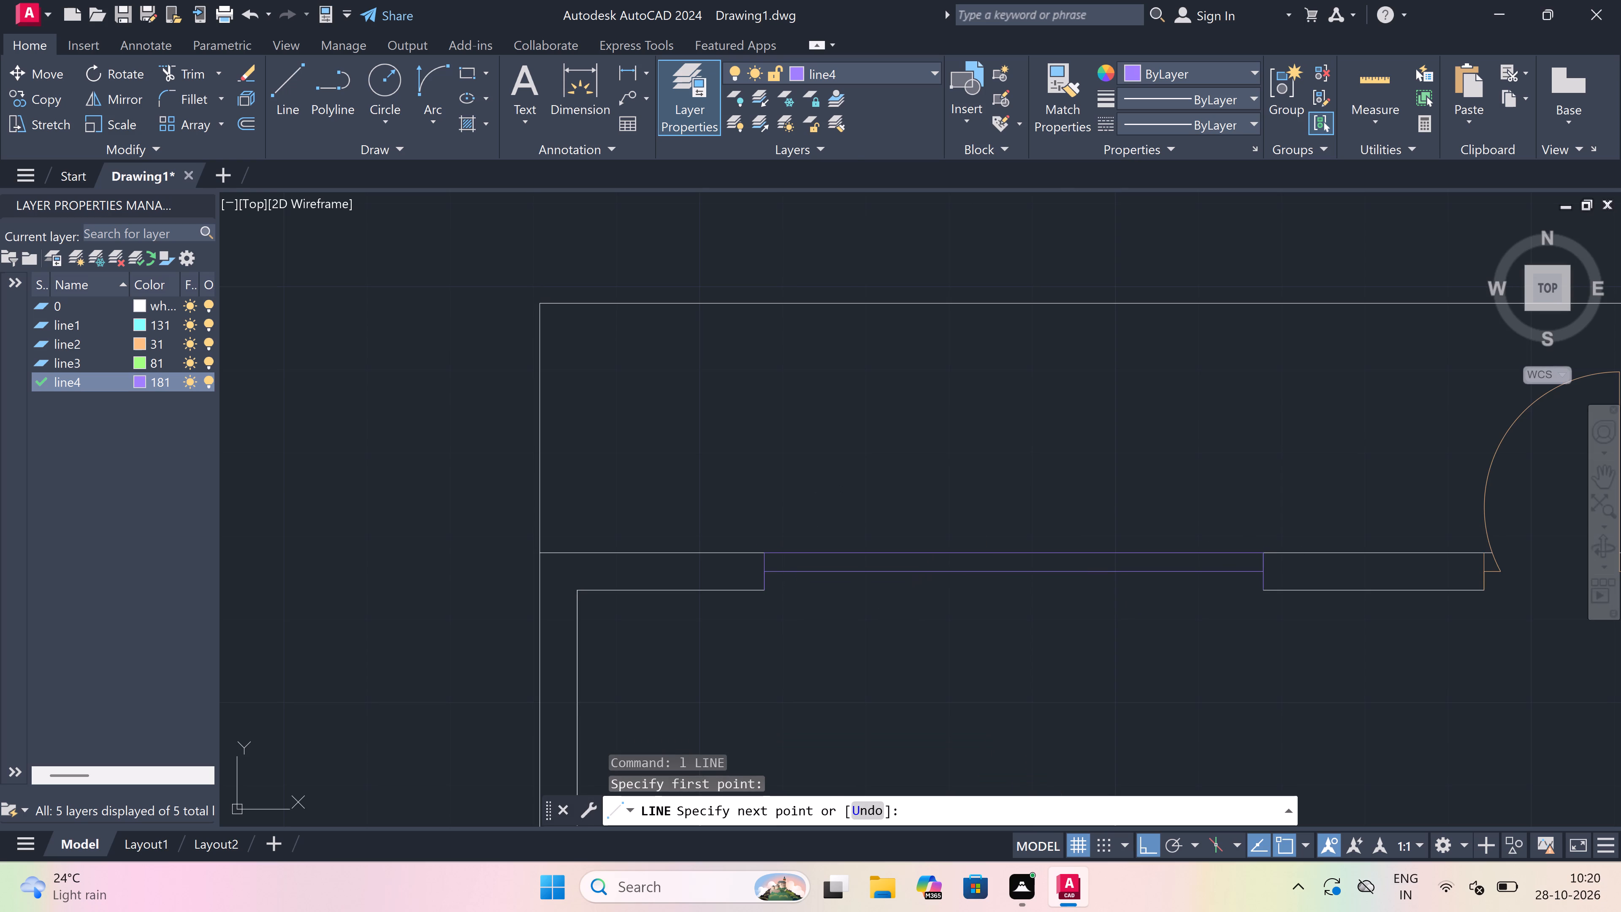
pyautogui.press('Escape')
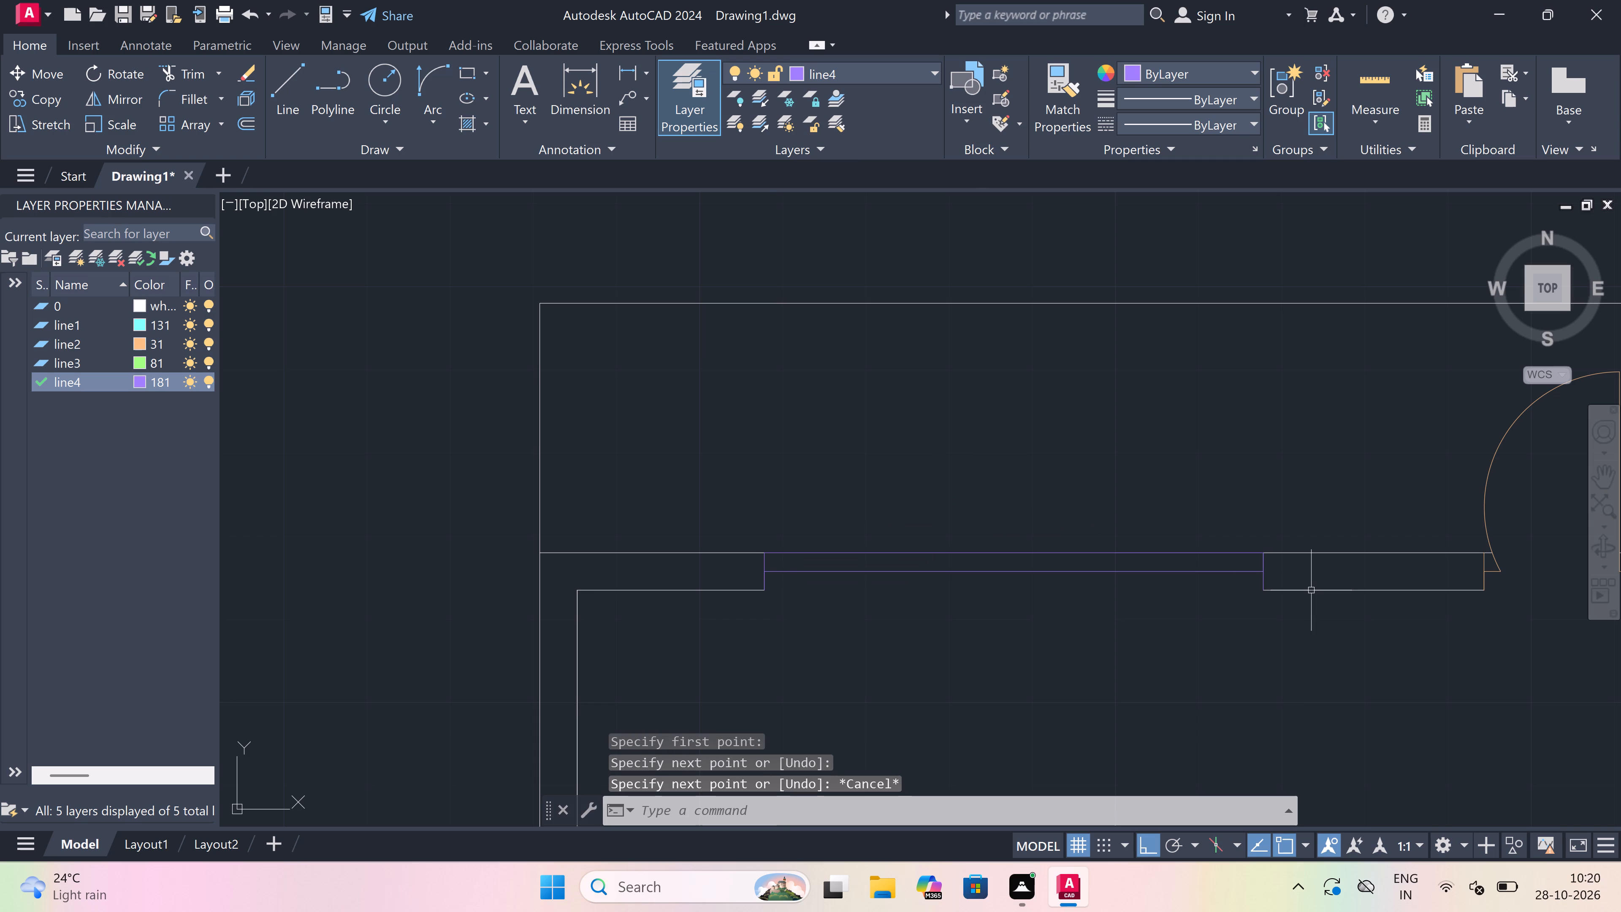
pyautogui.press('space')
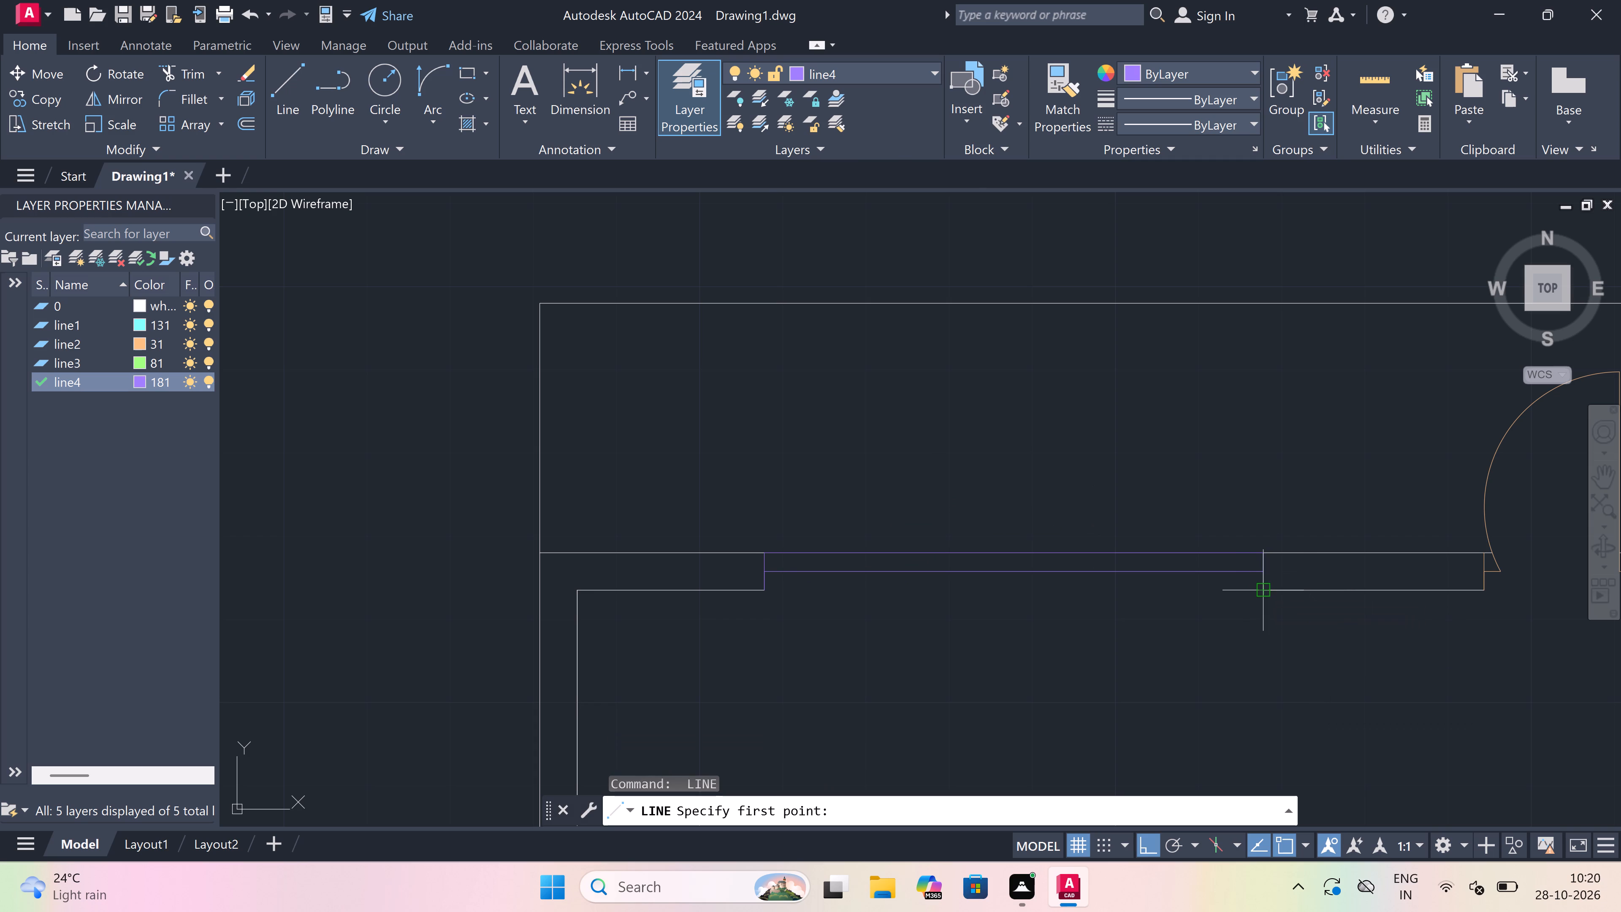
pyautogui.moveTo(1260, 589); pyautogui.dragTo(1256, 588)
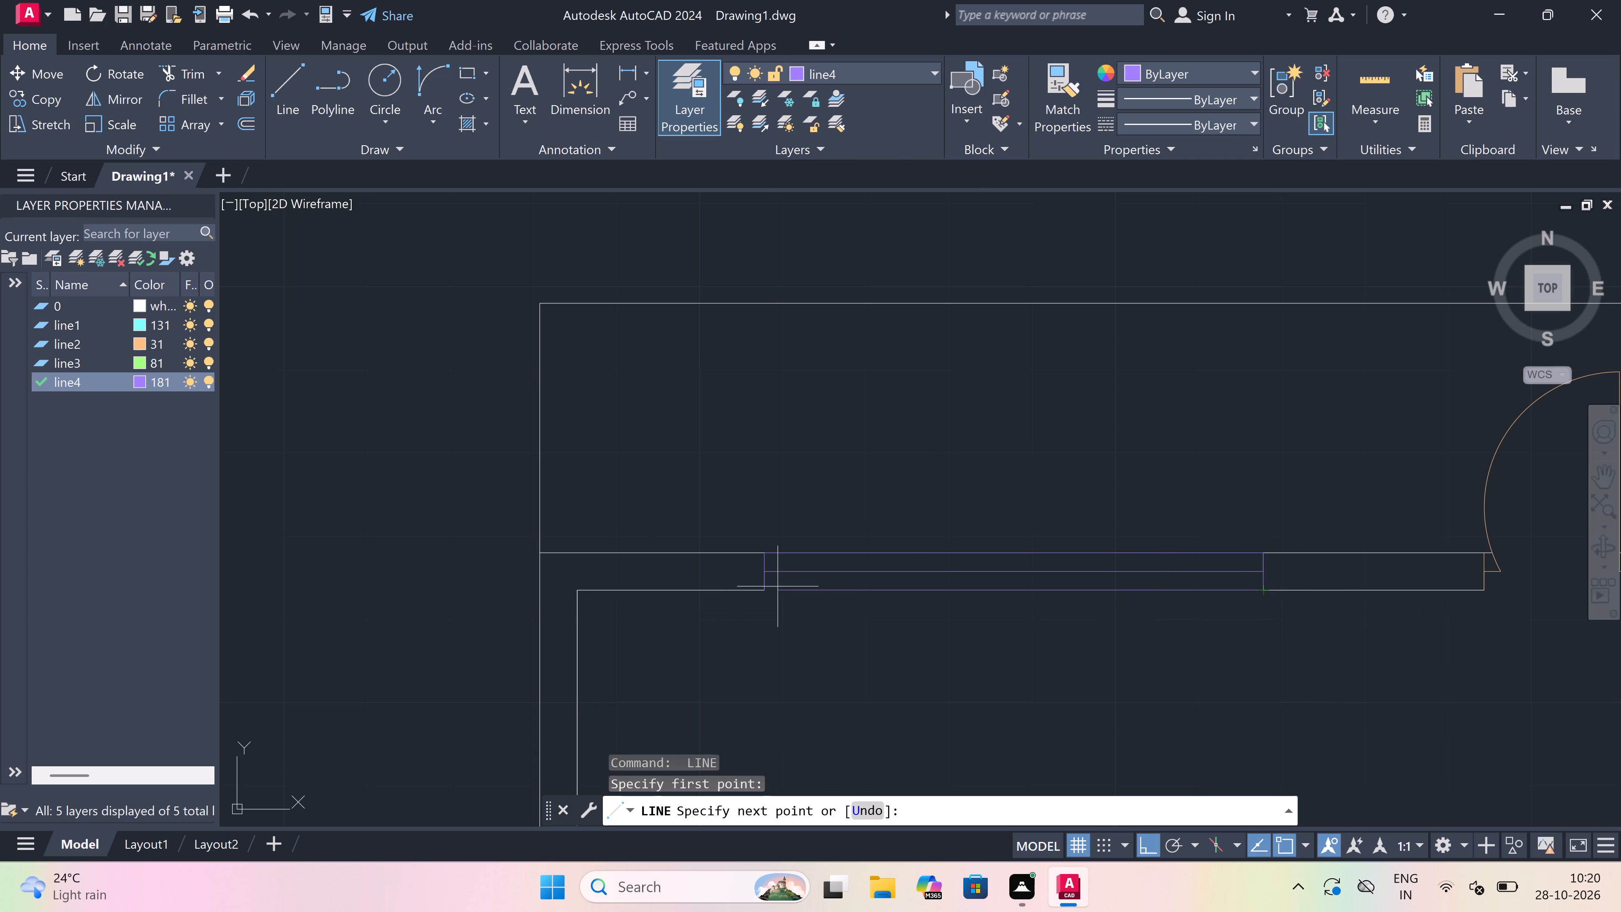
pyautogui.click(759, 591)
pyautogui.press('Escape')
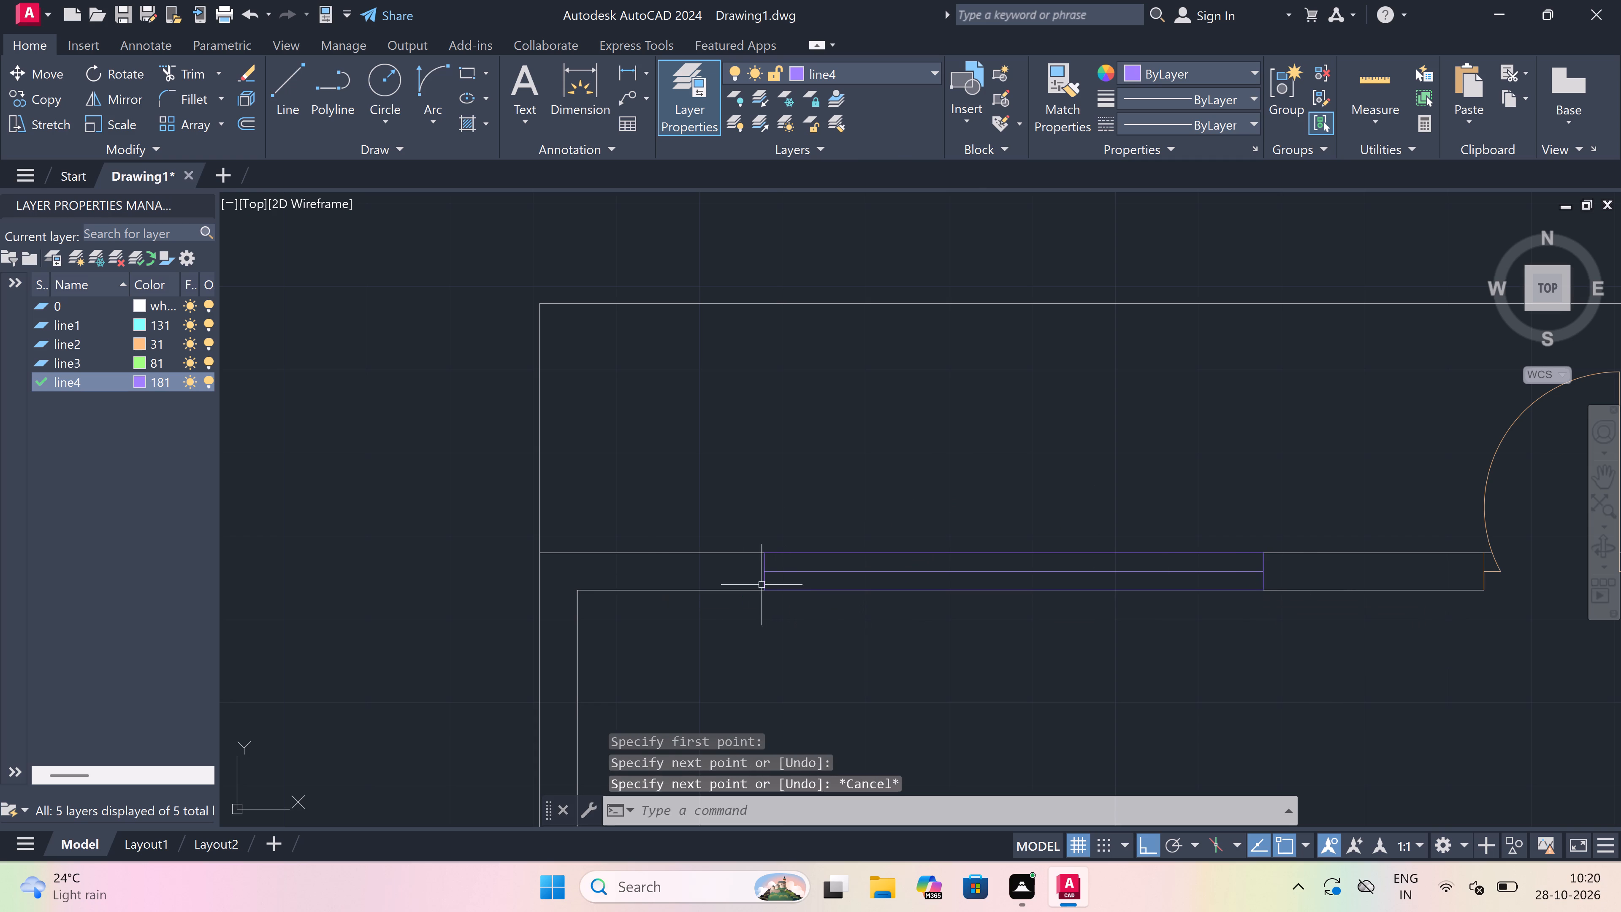
# Draw a window's west jamb across the north wall of the small room between the two western balconies.
pyautogui.scroll(-5, 763, 567)
pyautogui.scroll(2, 836, 570)
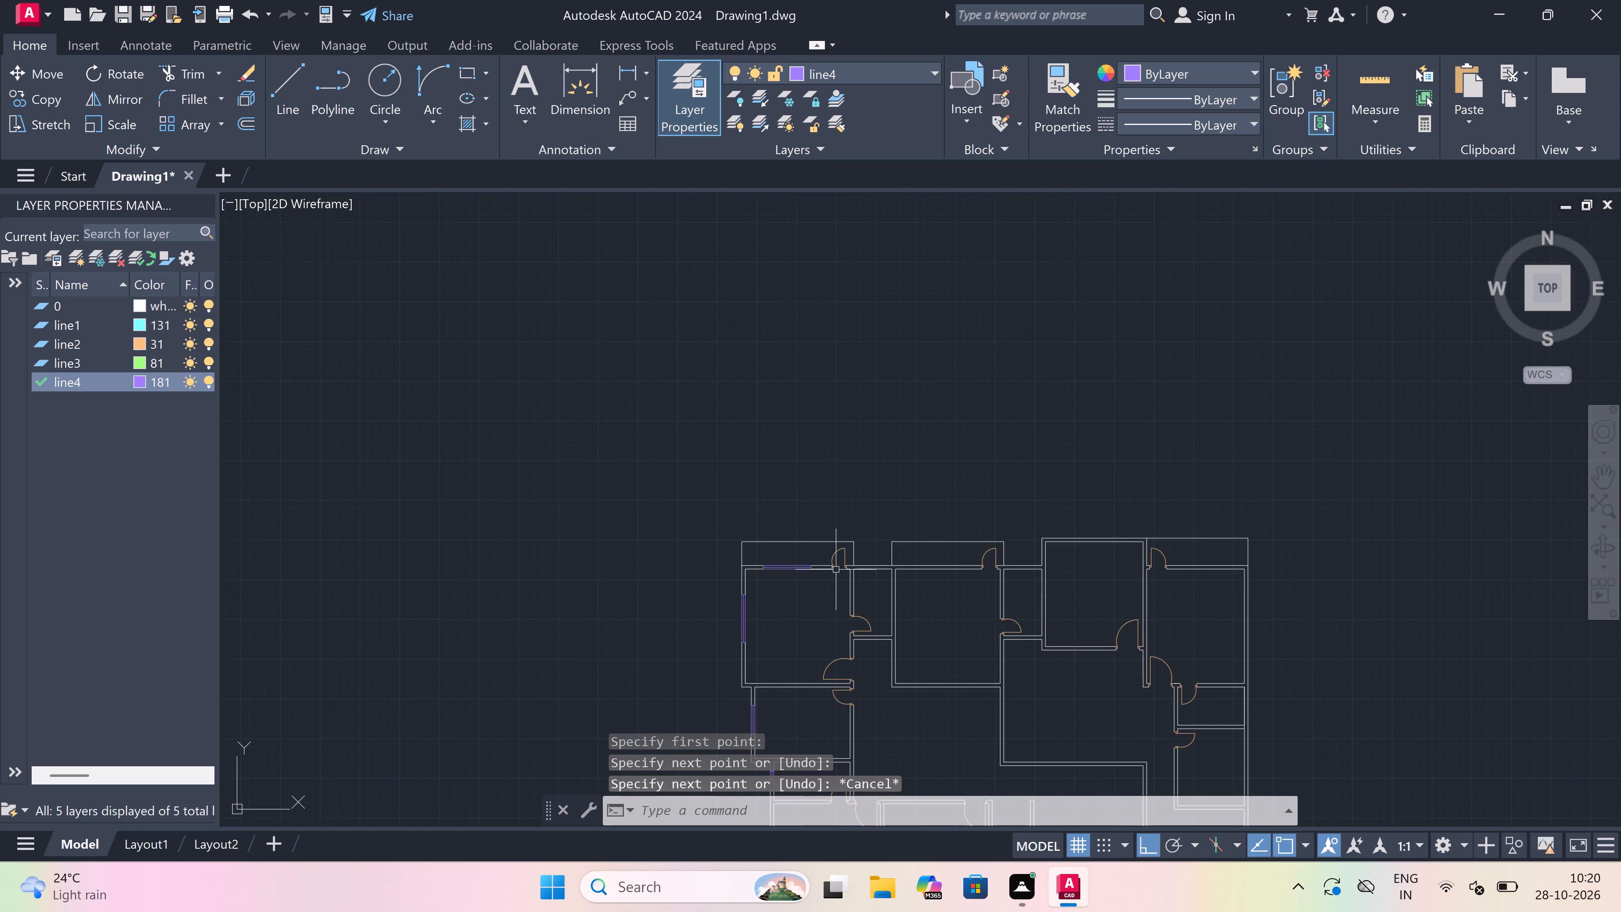
pyautogui.scroll(2, 918, 565)
pyautogui.press('space')
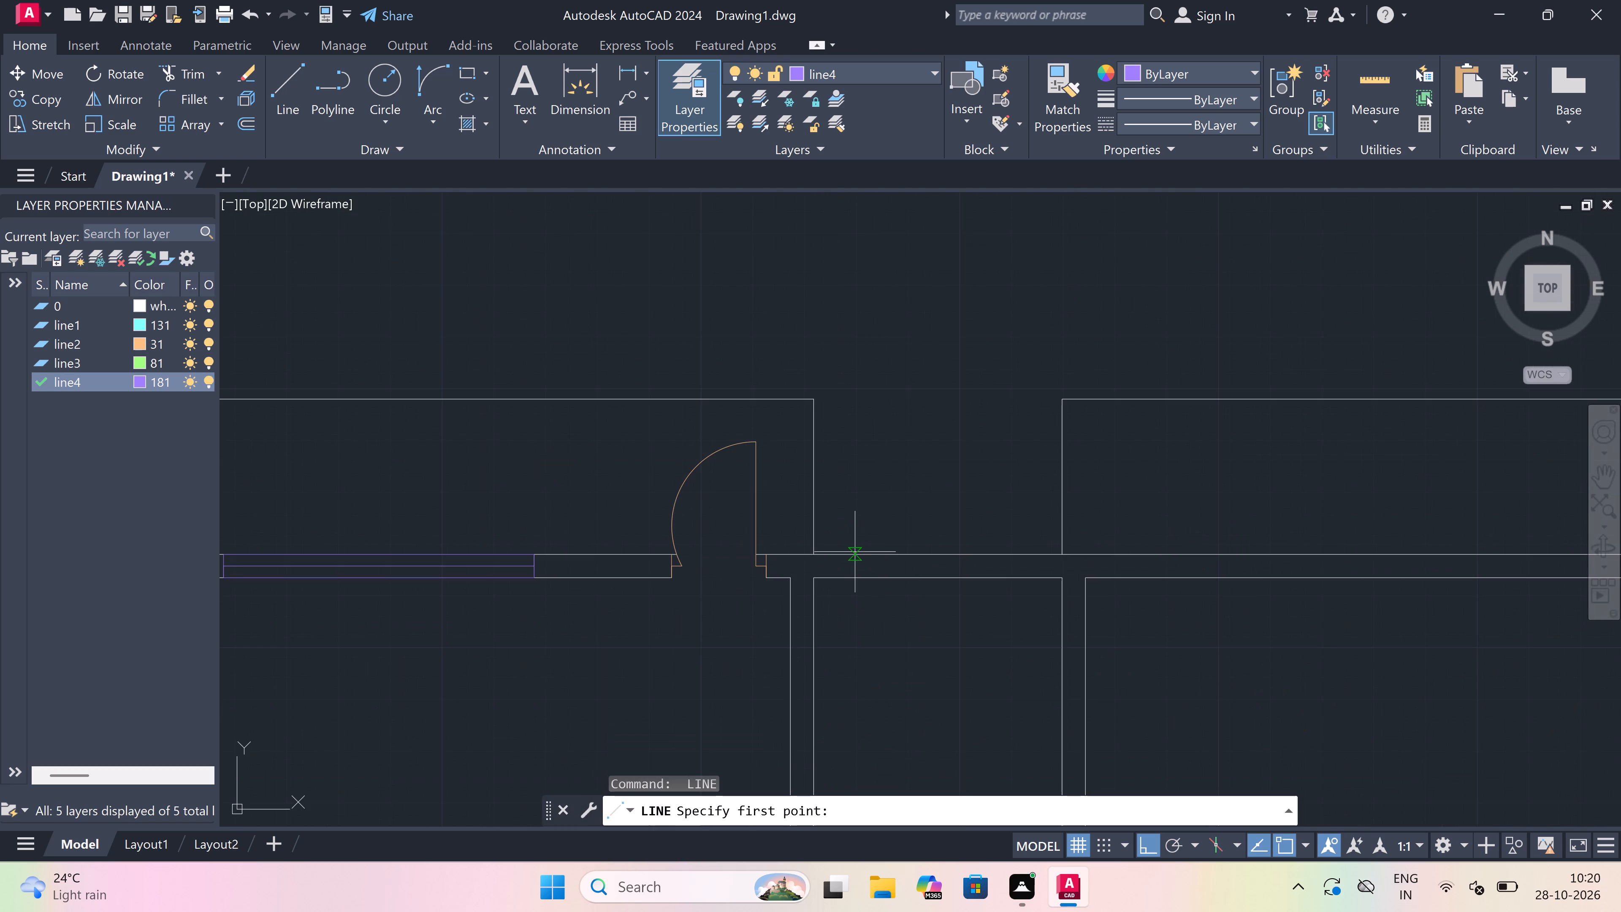
pyautogui.click(863, 554)
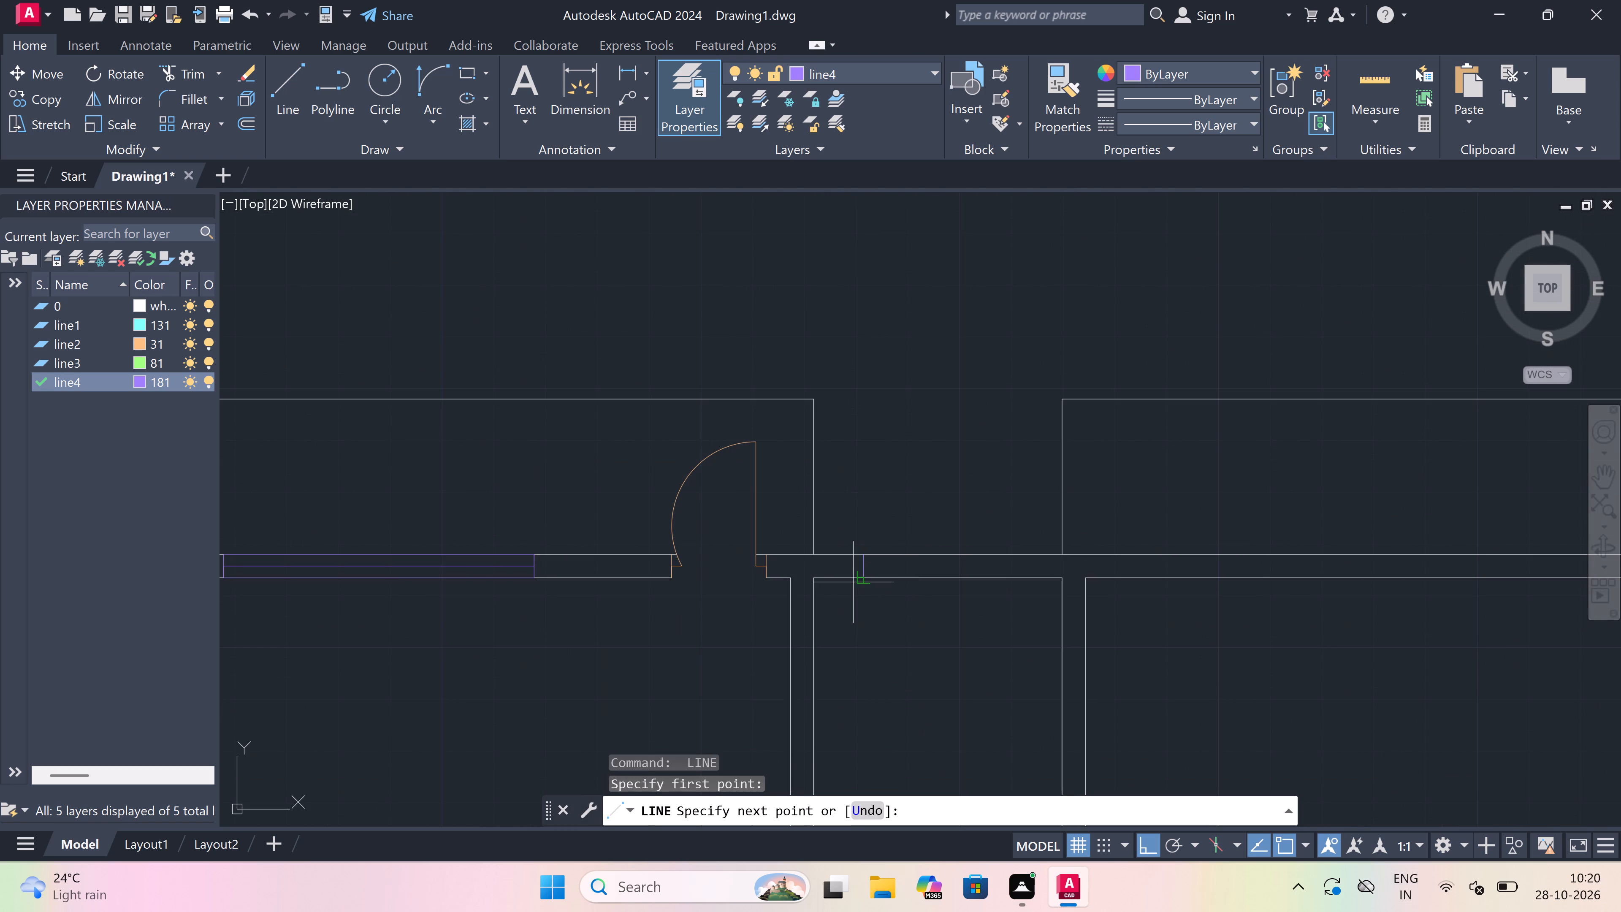
pyautogui.click(853, 582)
# Draw this window's 2' centre line east from the west jamb's midpoint and close it with an east jamb across the wall.
pyautogui.scroll(2, 855, 578)
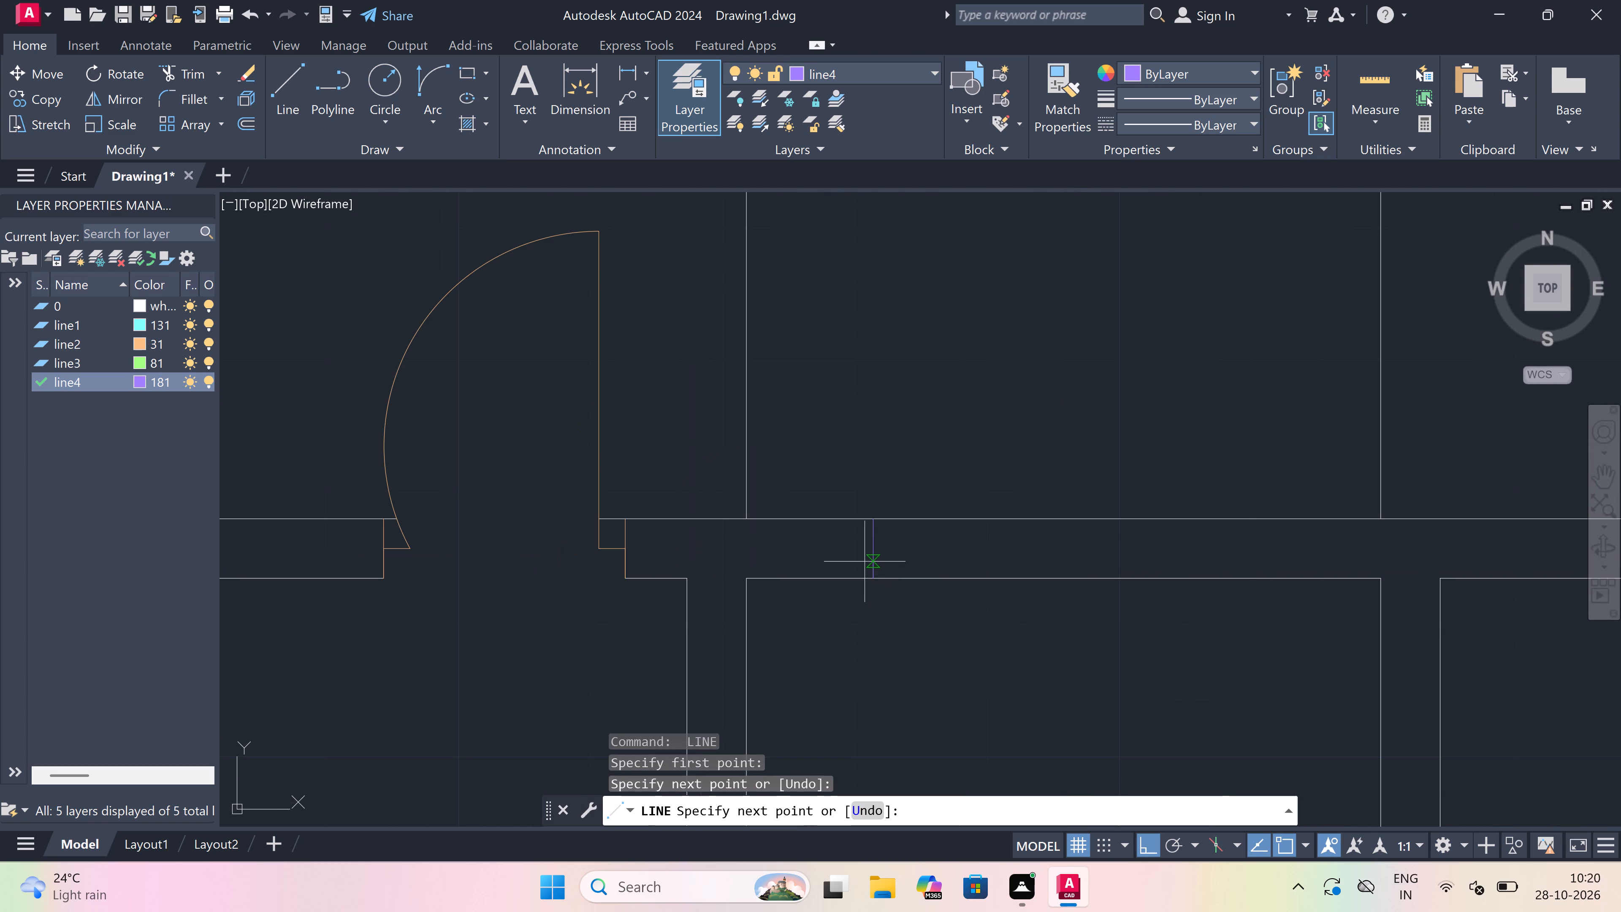
pyautogui.moveTo(875, 545); pyautogui.dragTo(889, 544)
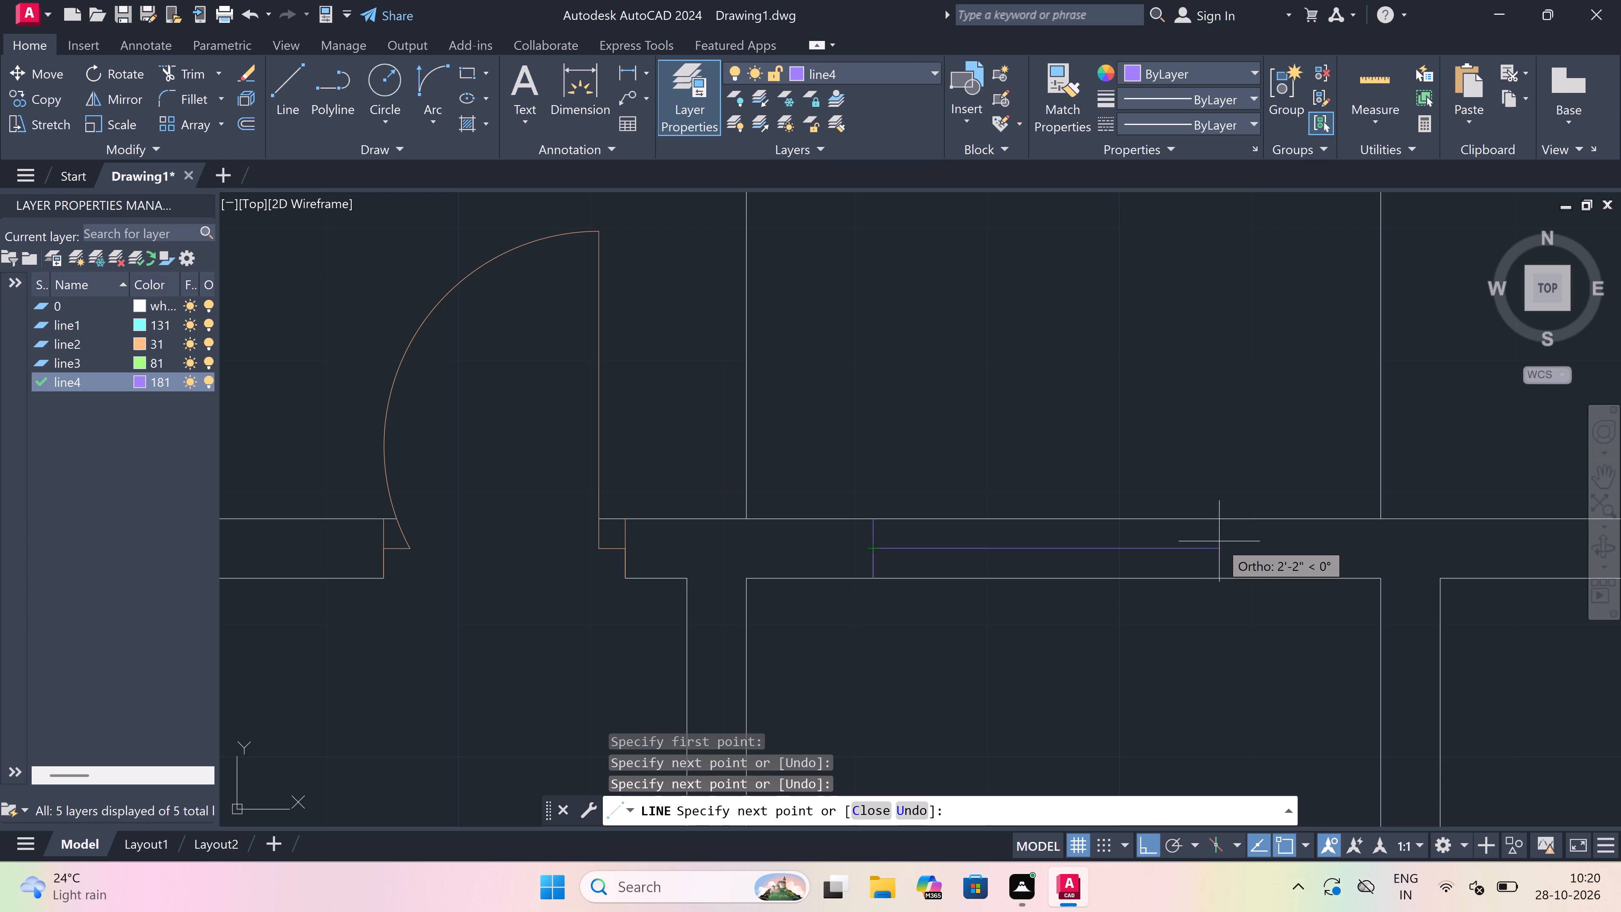
pyautogui.press('2')
pyautogui.press("'")
pyautogui.press('space')
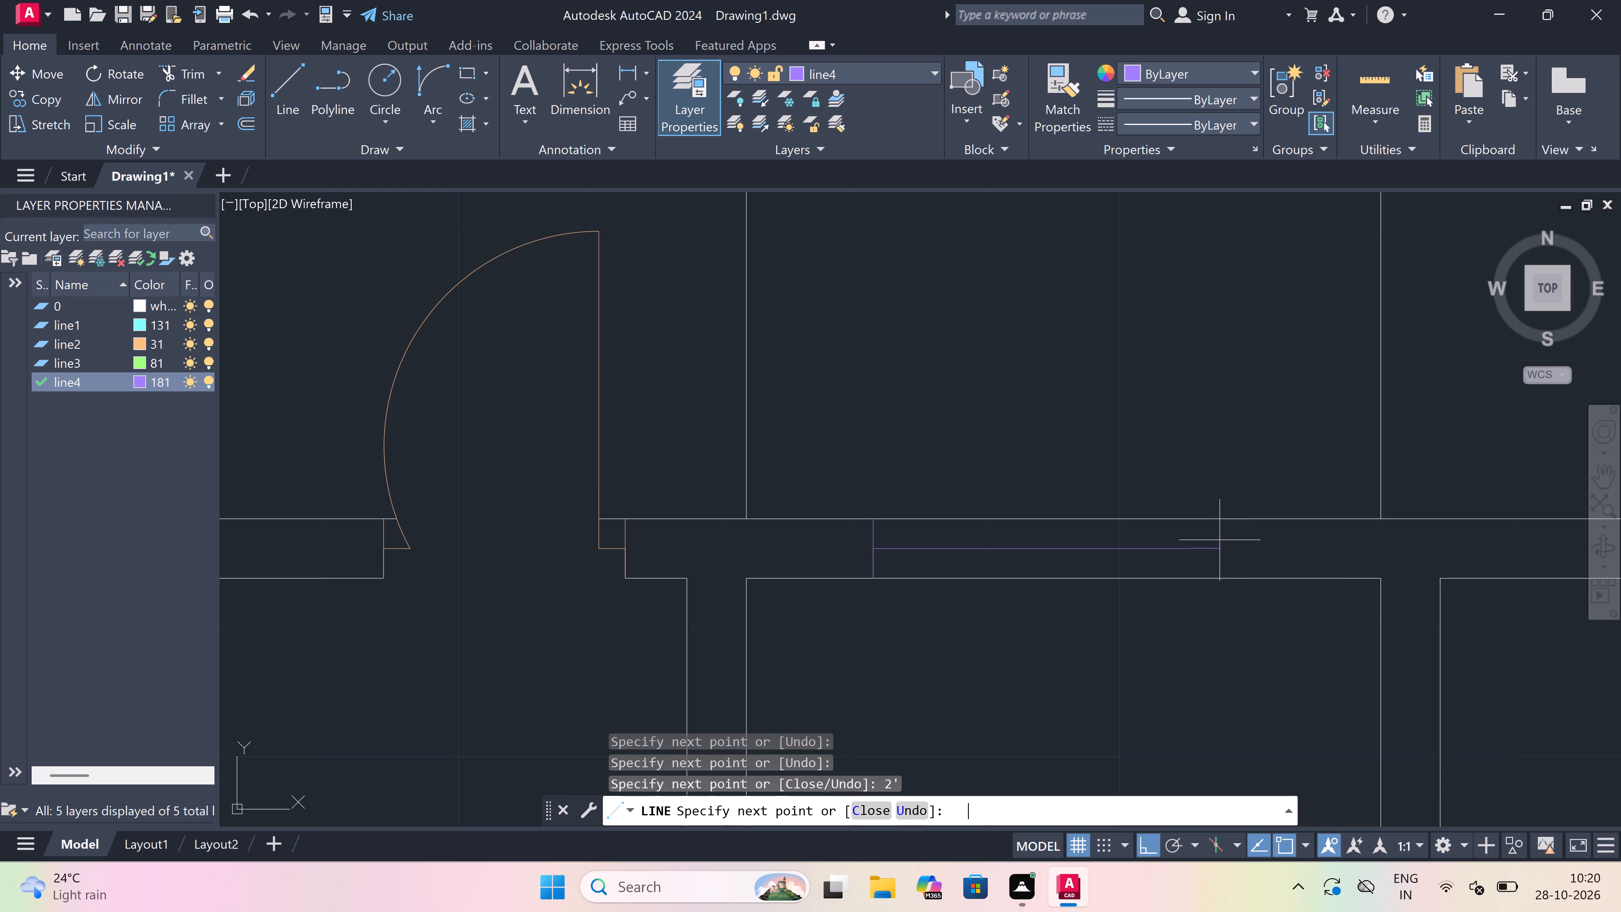
pyautogui.click(1193, 516)
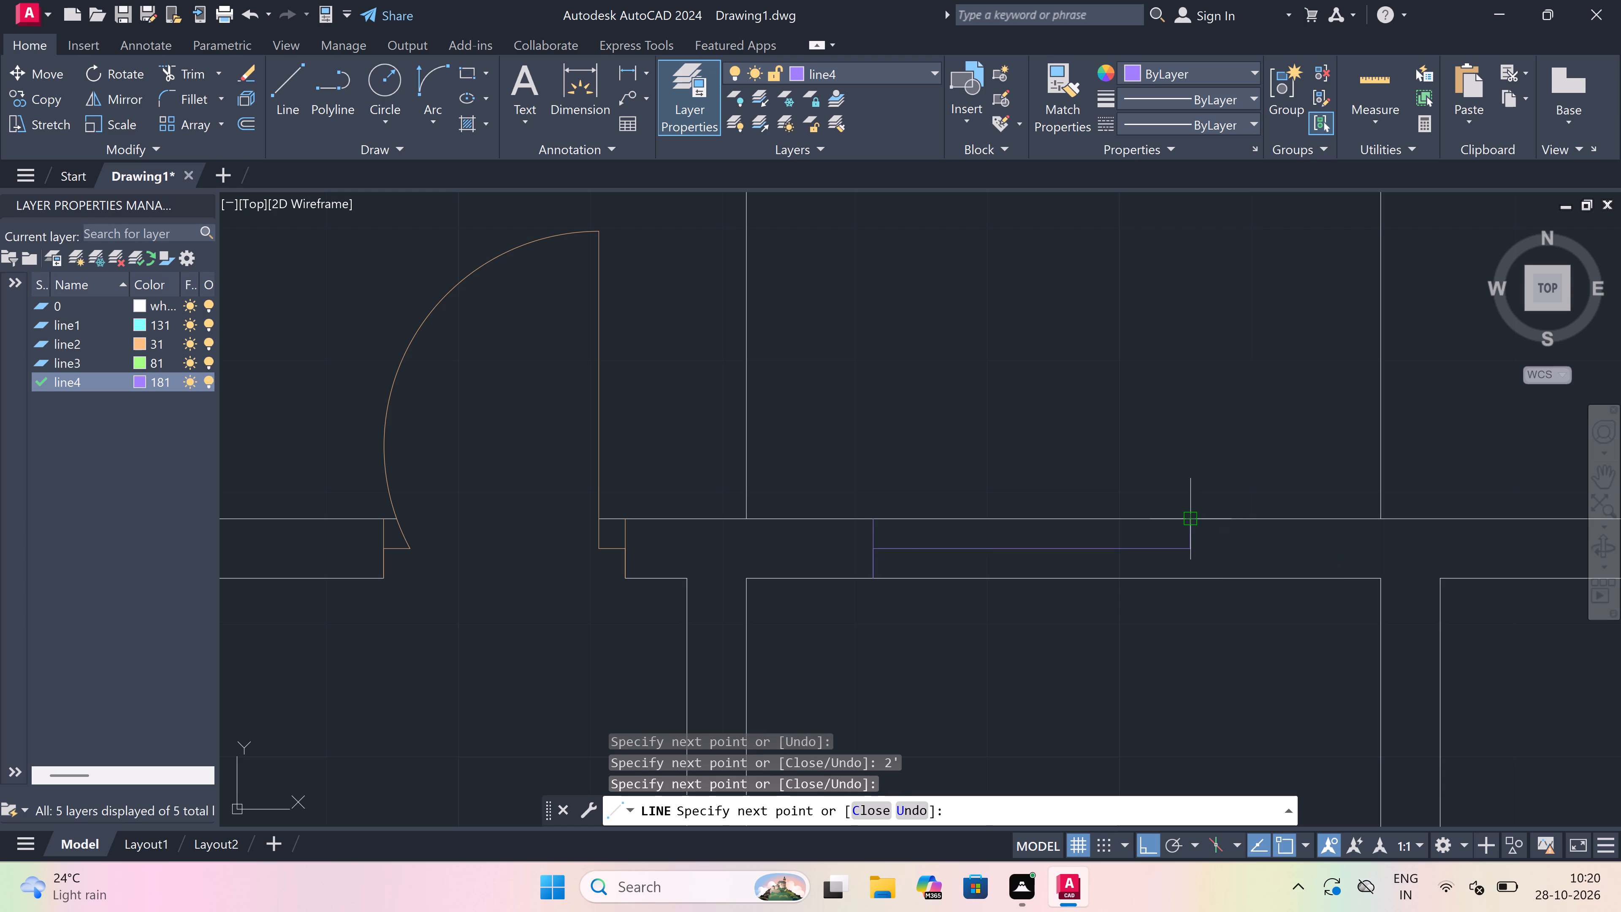
pyautogui.click(1190, 581)
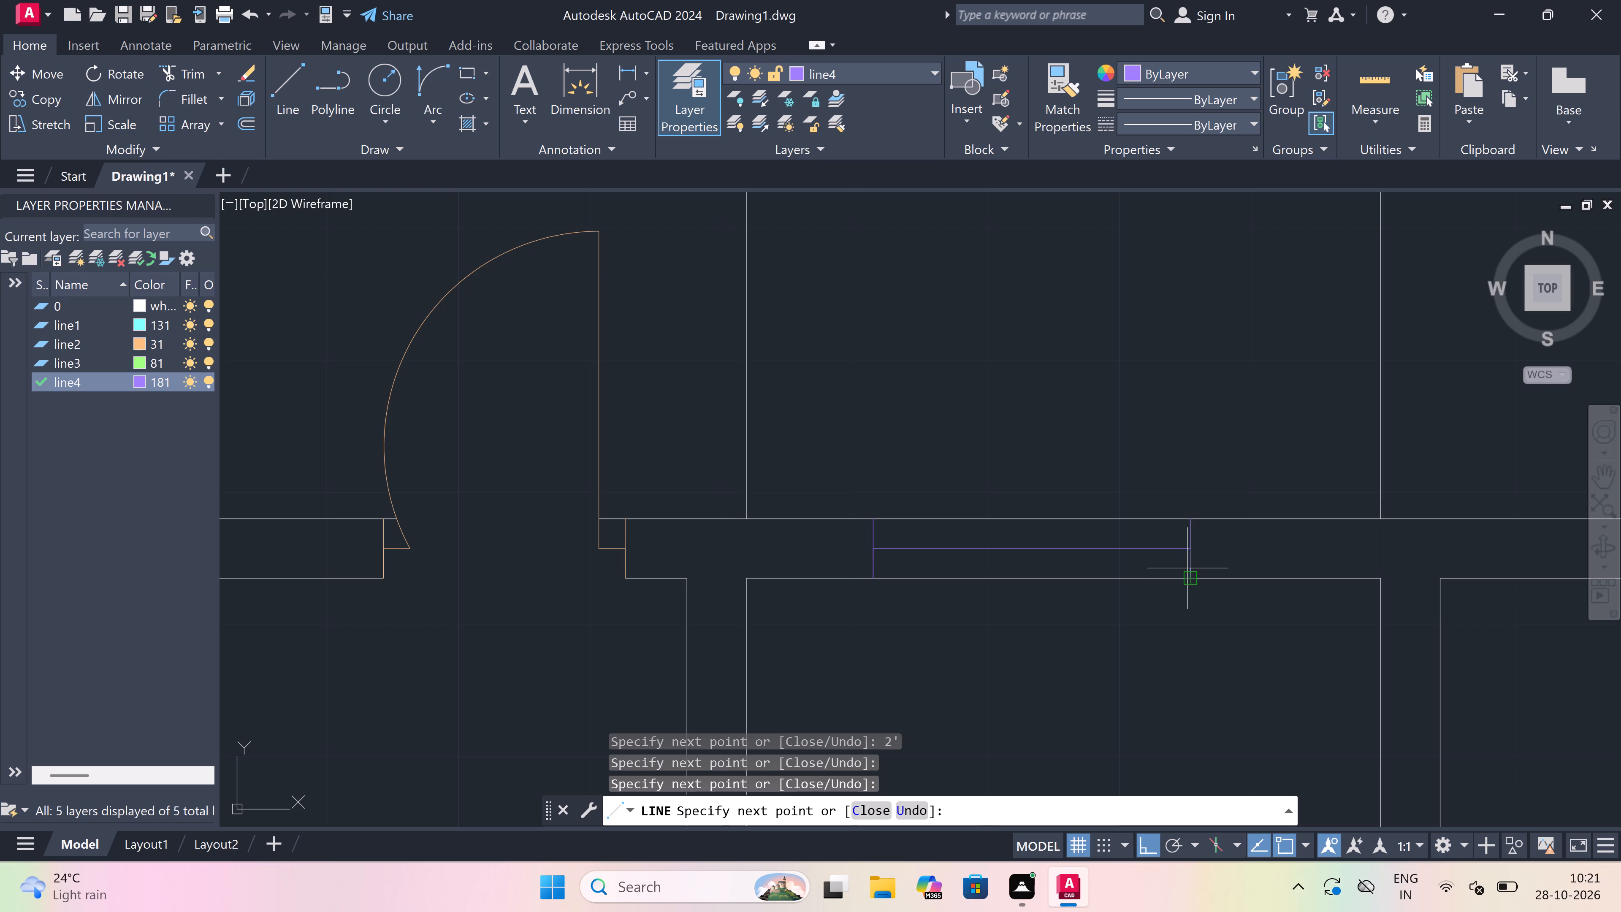
pyautogui.press('Escape')
# Trim the inner and outer wall lines between the jambs of the 2' north window.
pyautogui.write('tr')
pyautogui.press('space')
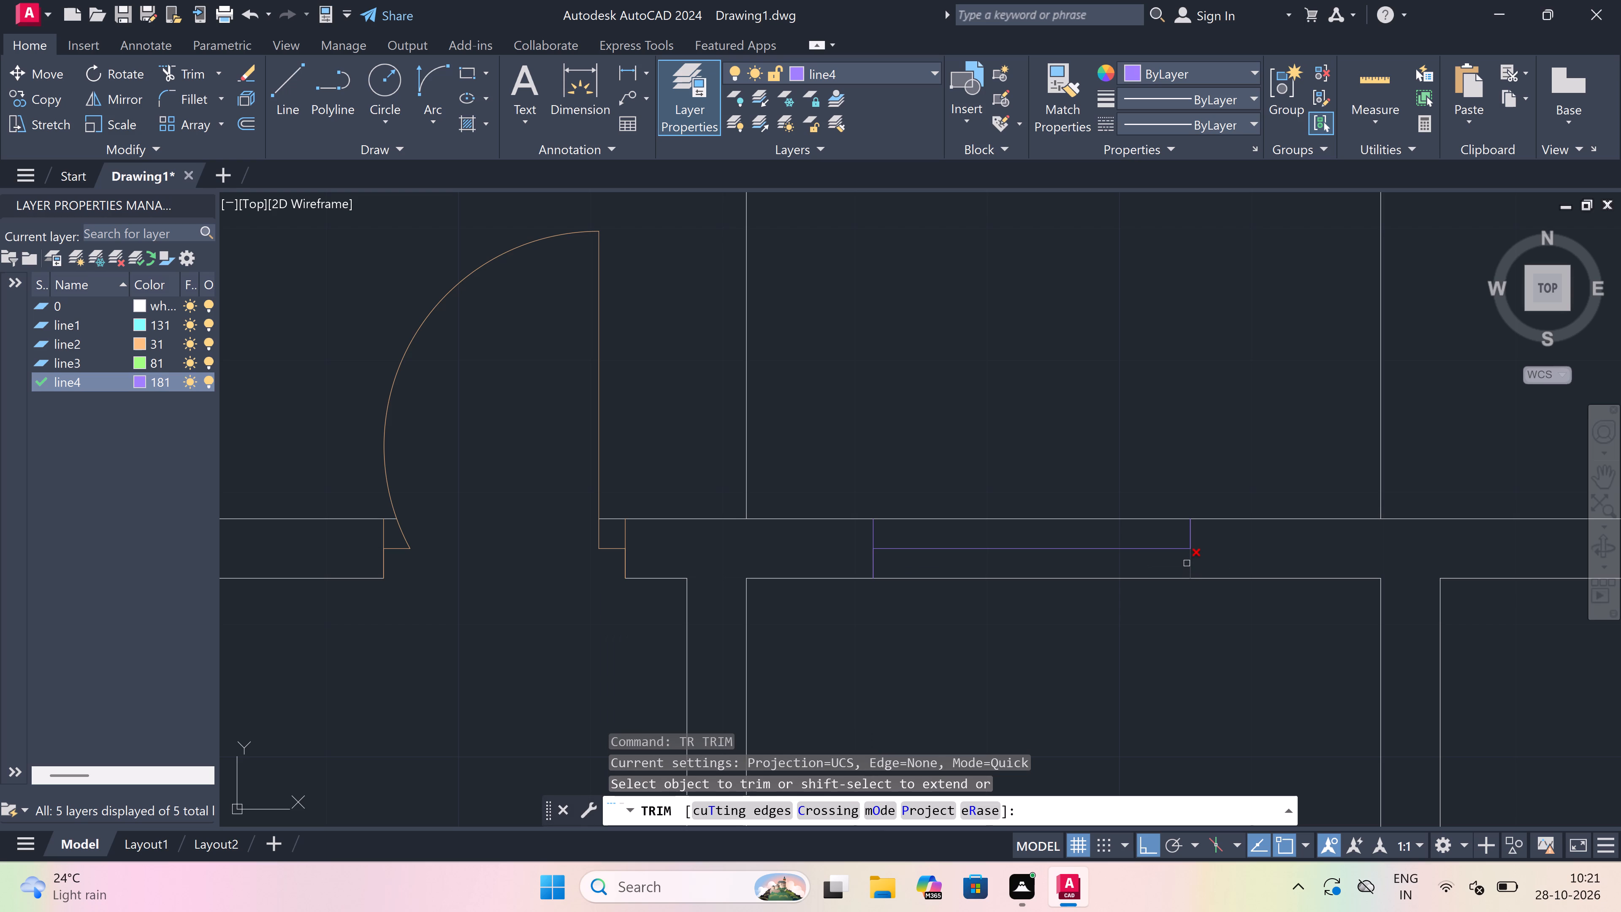
pyautogui.click(1109, 576)
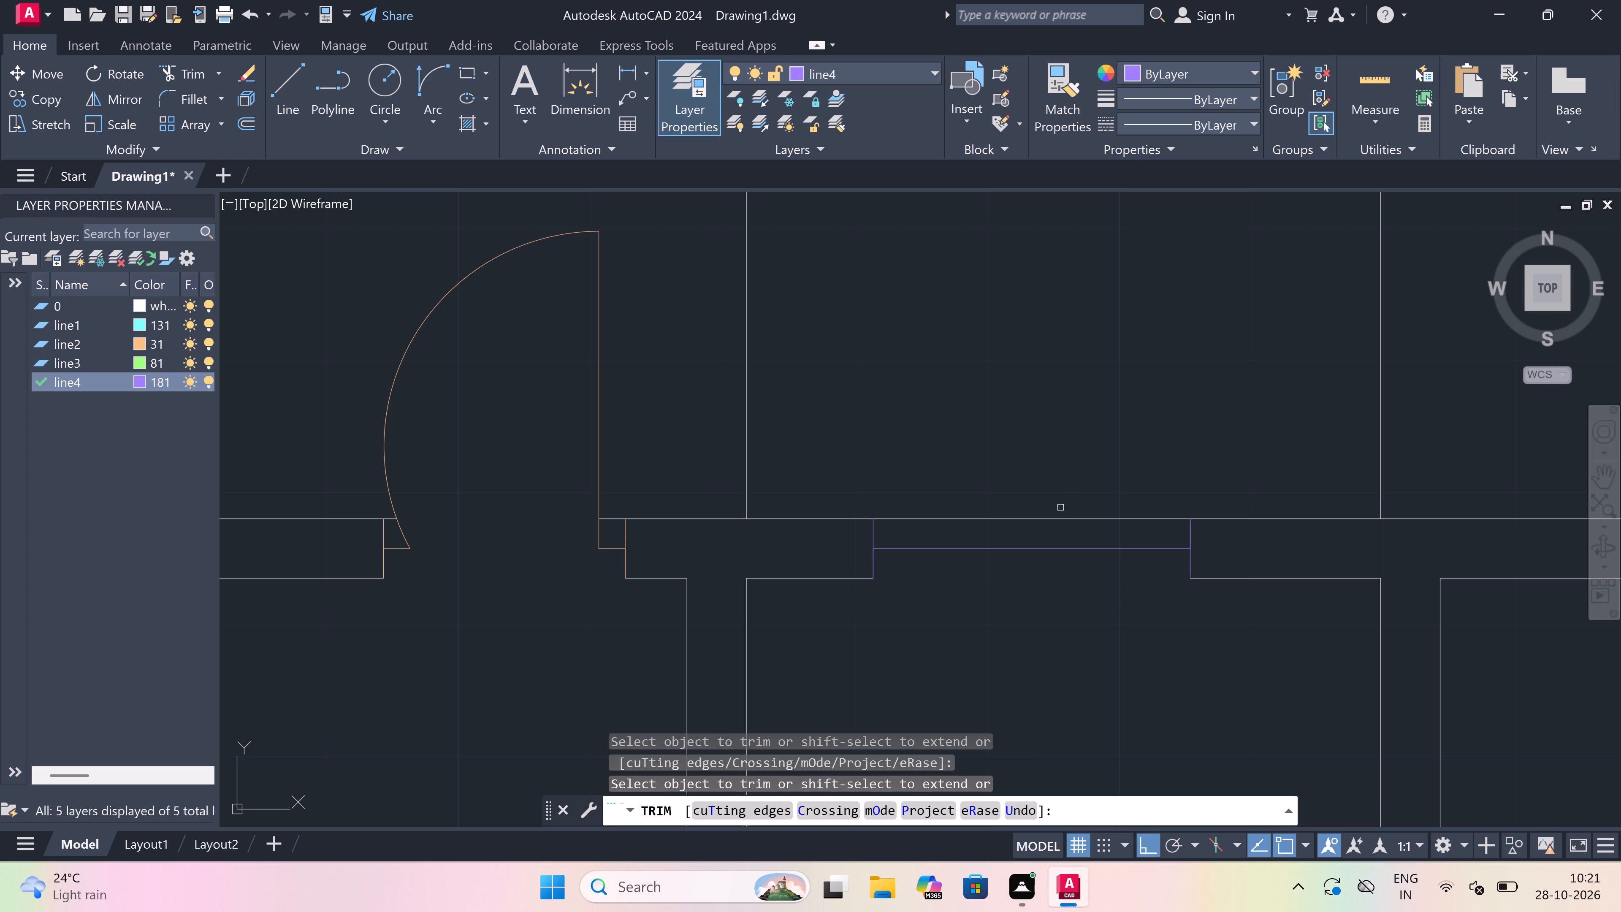
pyautogui.click(1057, 519)
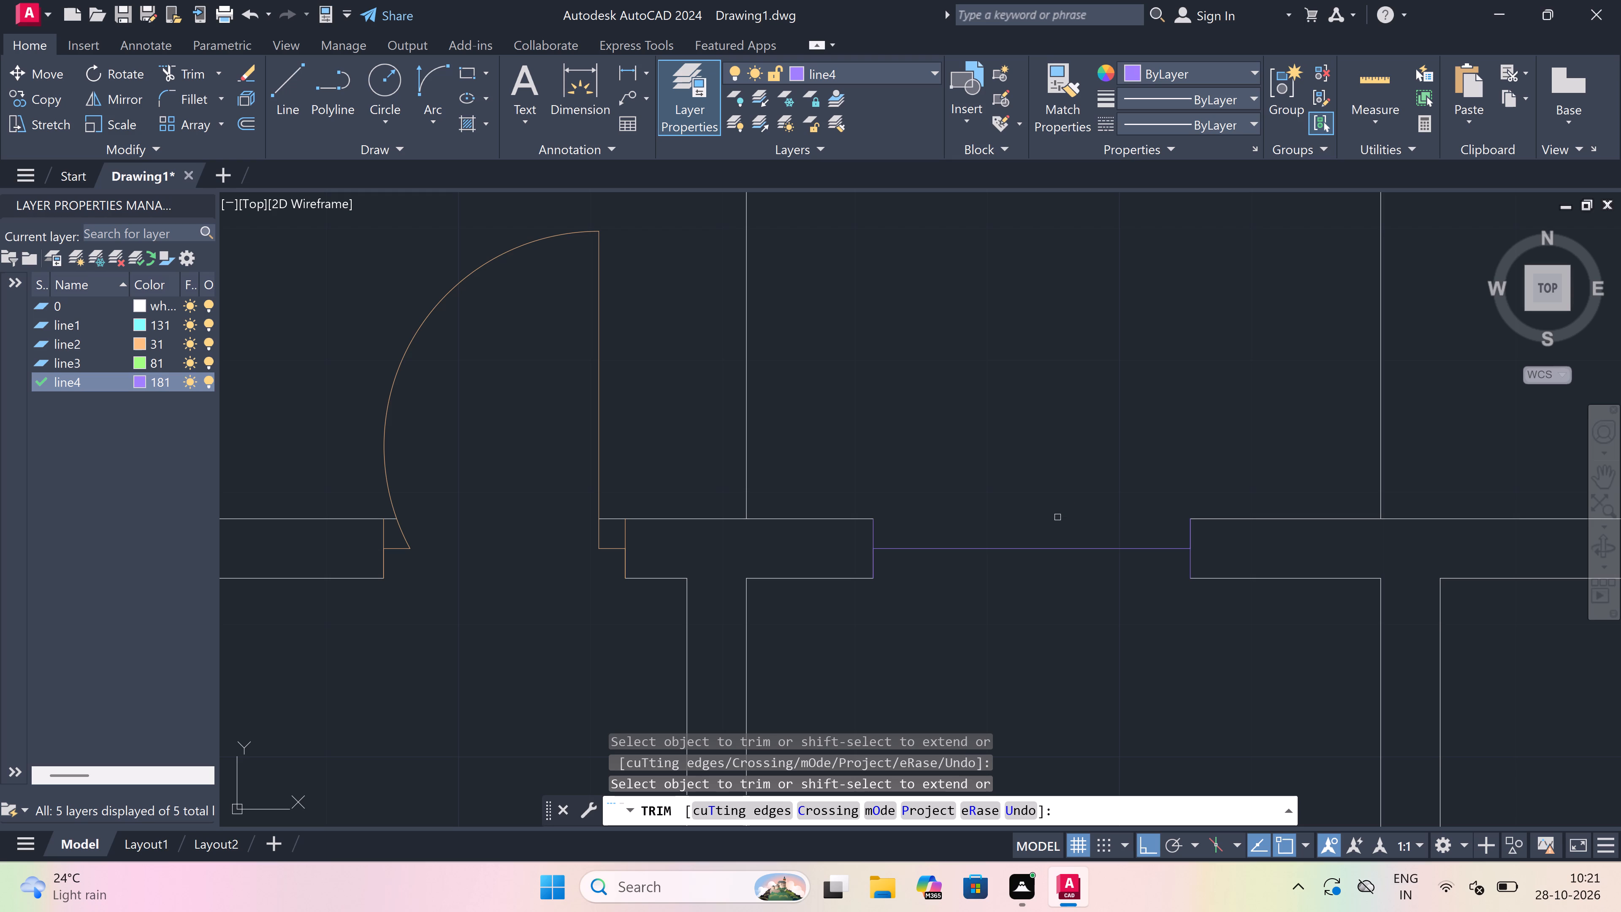
pyautogui.press('Escape')
# Draw the outer and inner face lines of the 2' north window between its jambs.
pyautogui.press('l')
pyautogui.press('space')
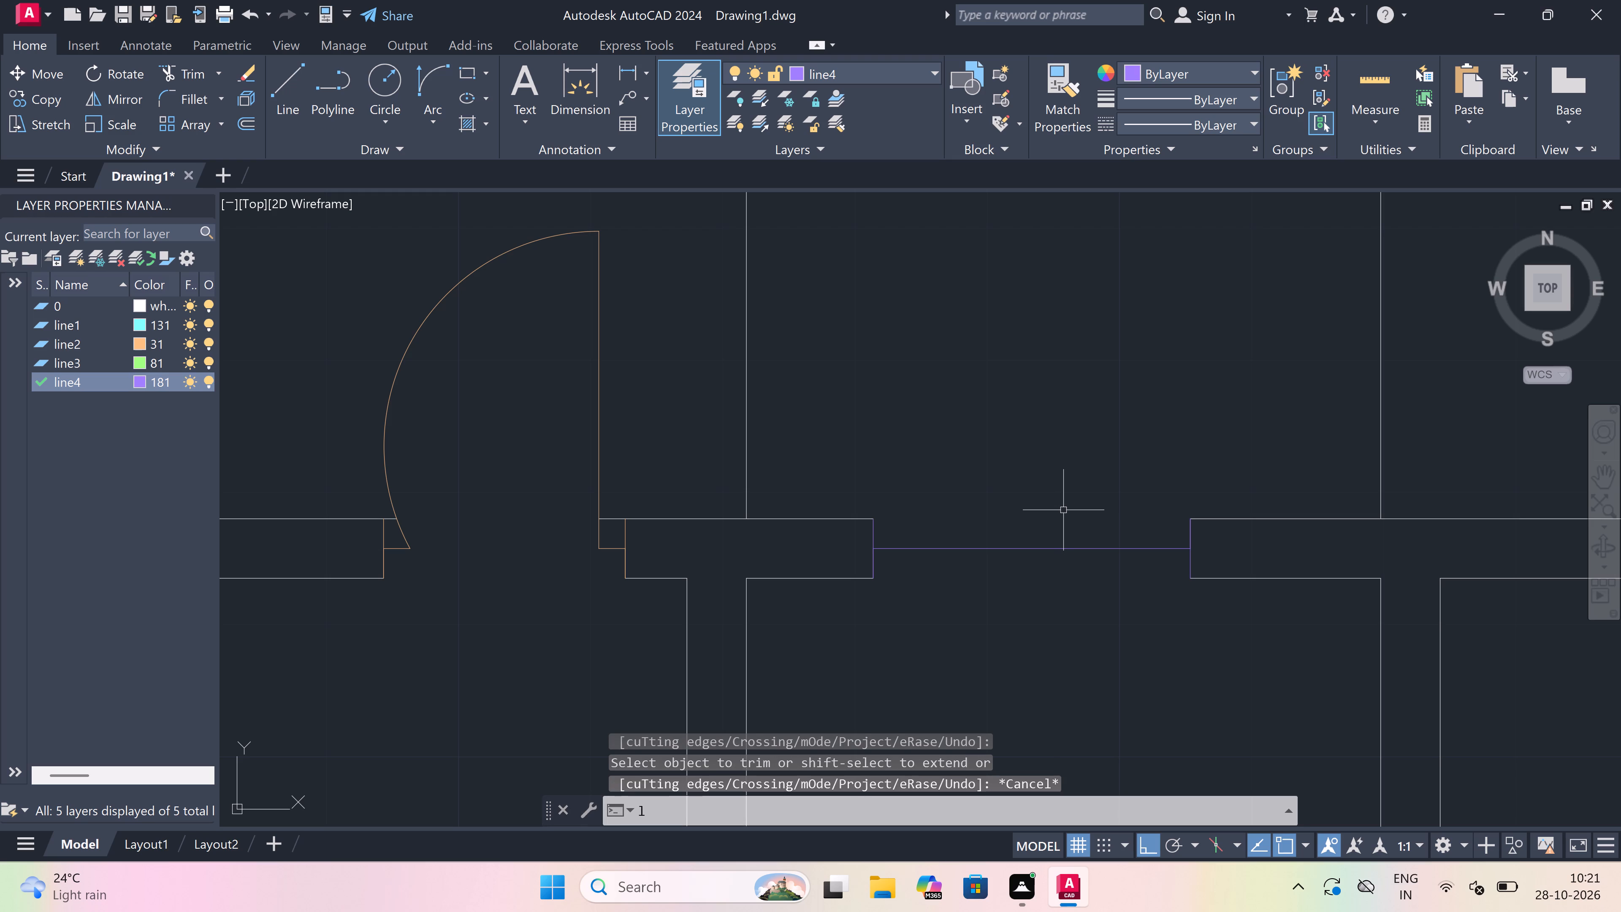
pyautogui.scroll(1, 1152, 532)
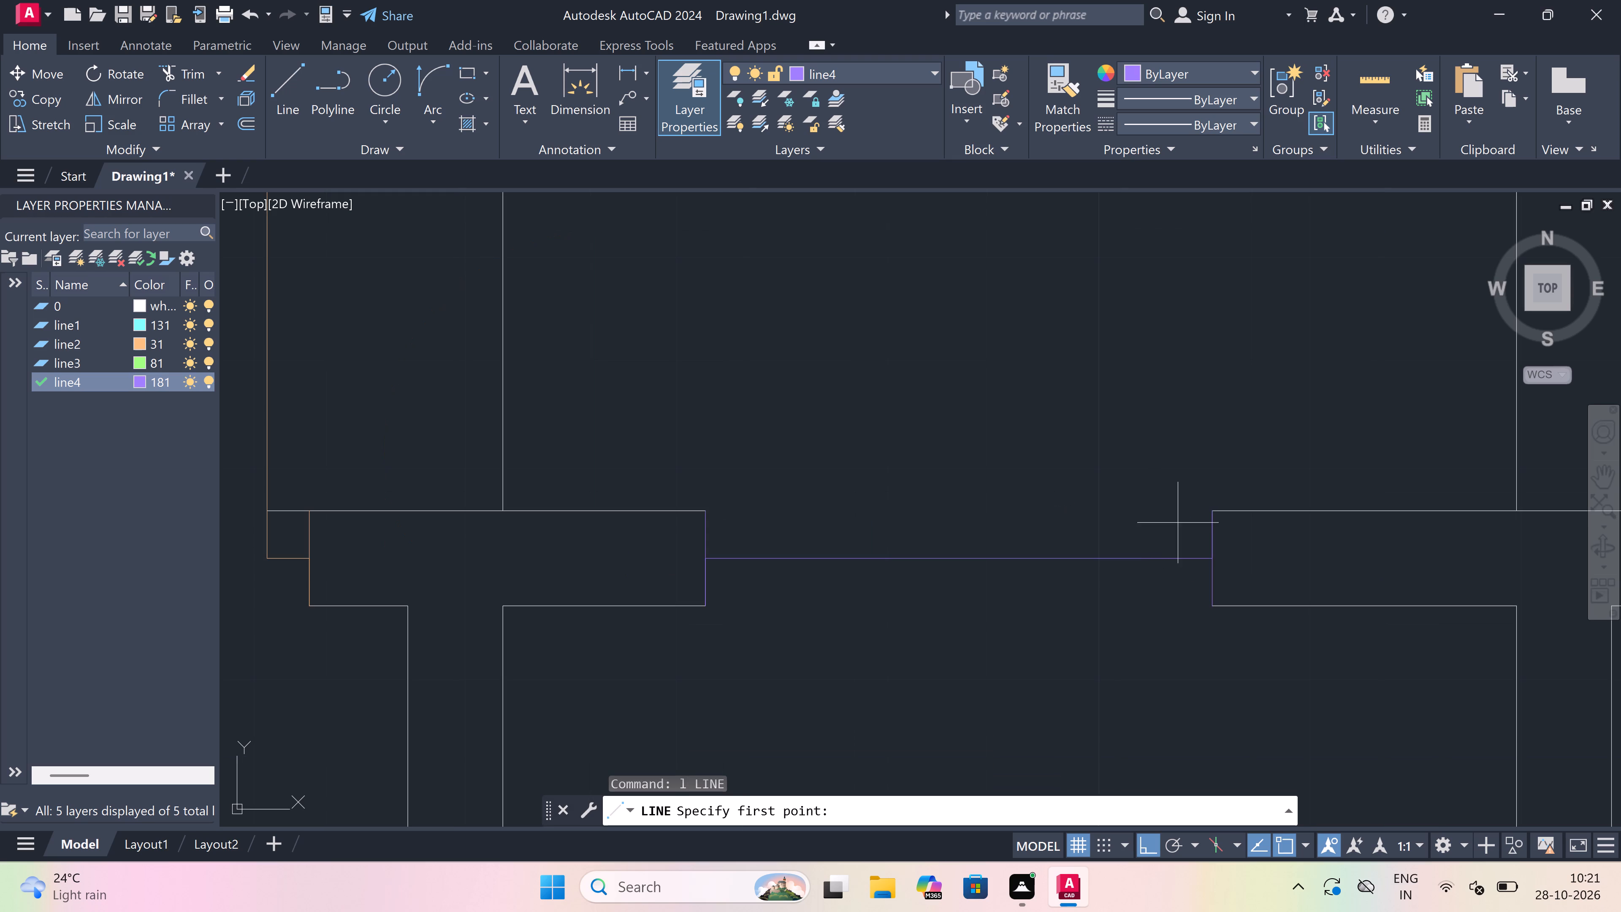
pyautogui.moveTo(1212, 511); pyautogui.dragTo(1209, 510)
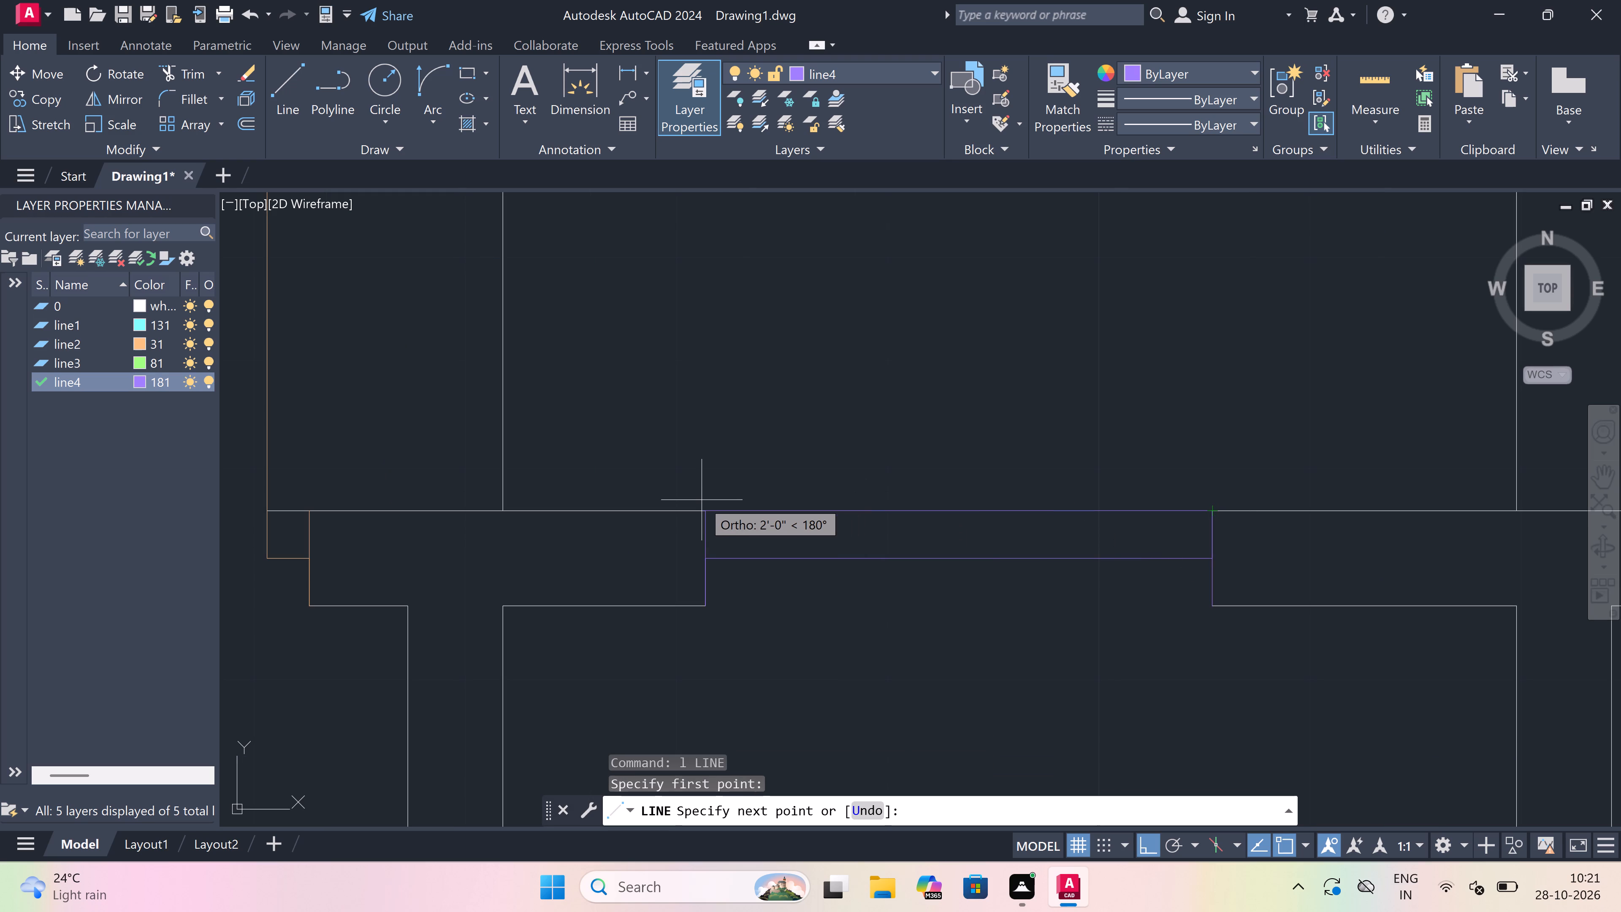
pyautogui.click(702, 500)
pyautogui.press('Escape')
pyautogui.press('space')
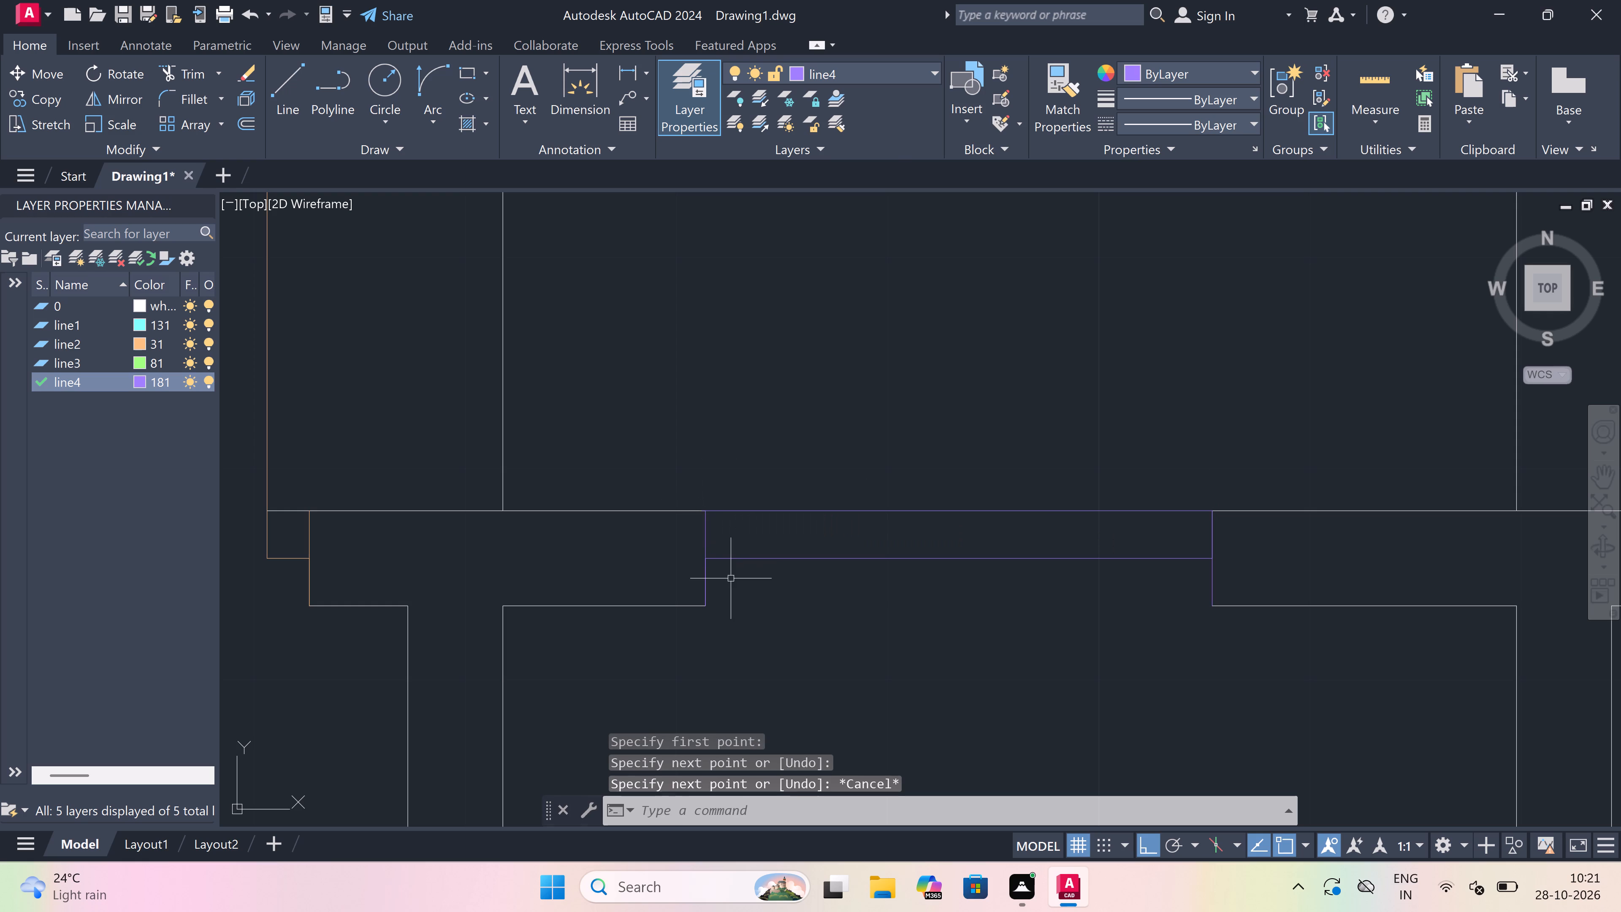
pyautogui.moveTo(705, 607); pyautogui.dragTo(741, 607)
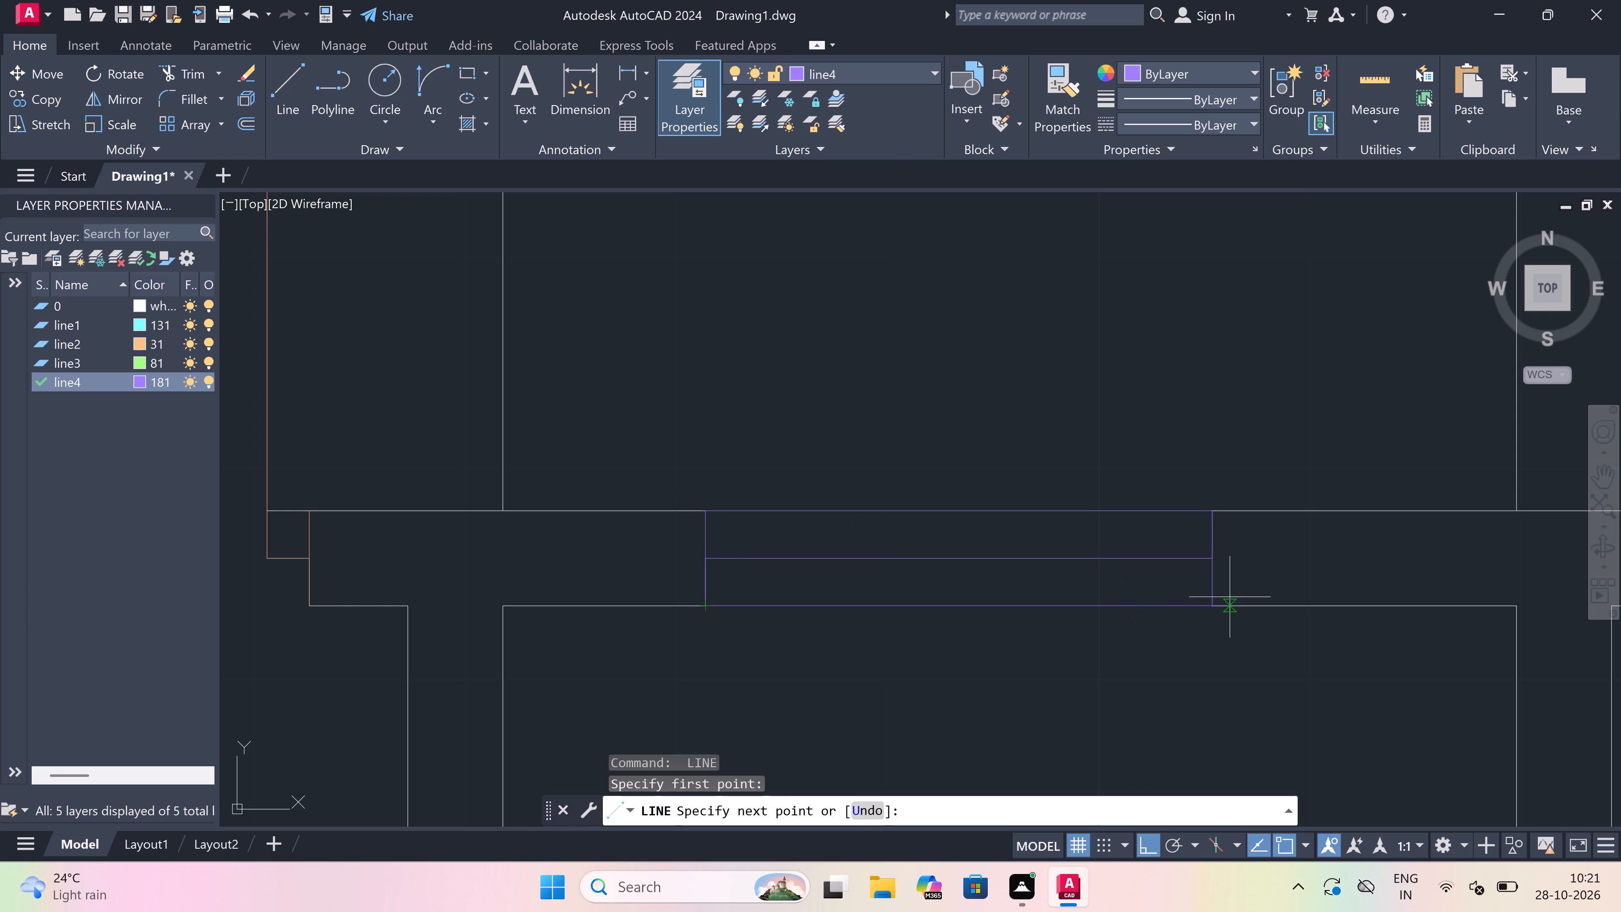
pyautogui.click(1213, 607)
pyautogui.press('Escape')
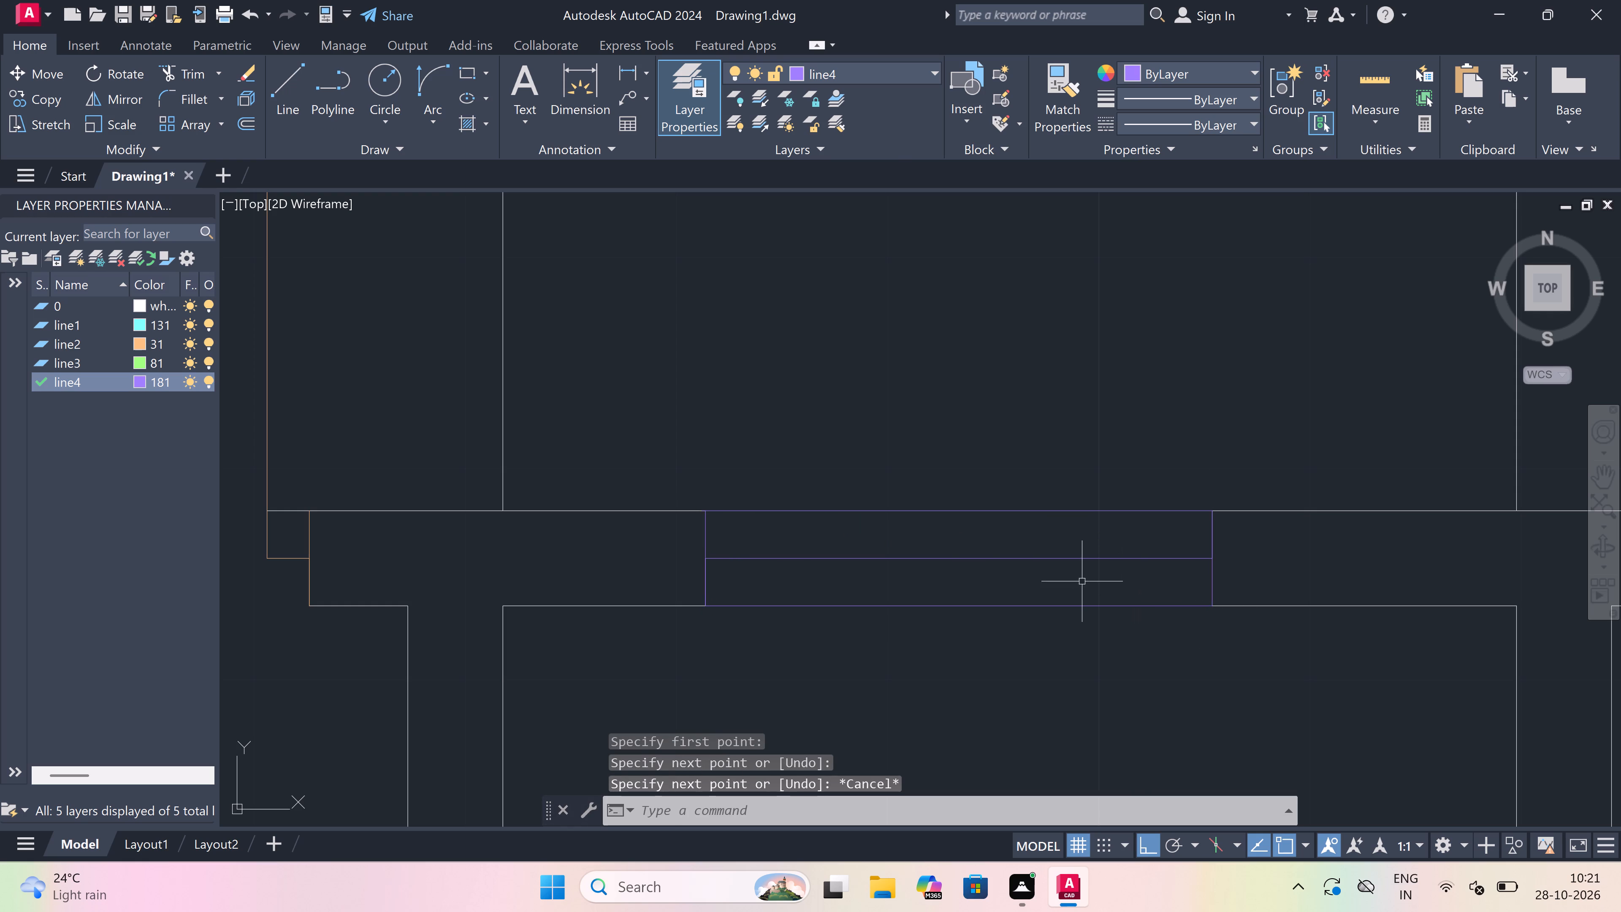
# Draw a window's west jamb across the north wall of the second balcony's room, between its northwest corner and the balcony door.
pyautogui.scroll(-3, 949, 532)
pyautogui.scroll(-3, 863, 520)
pyautogui.press('space')
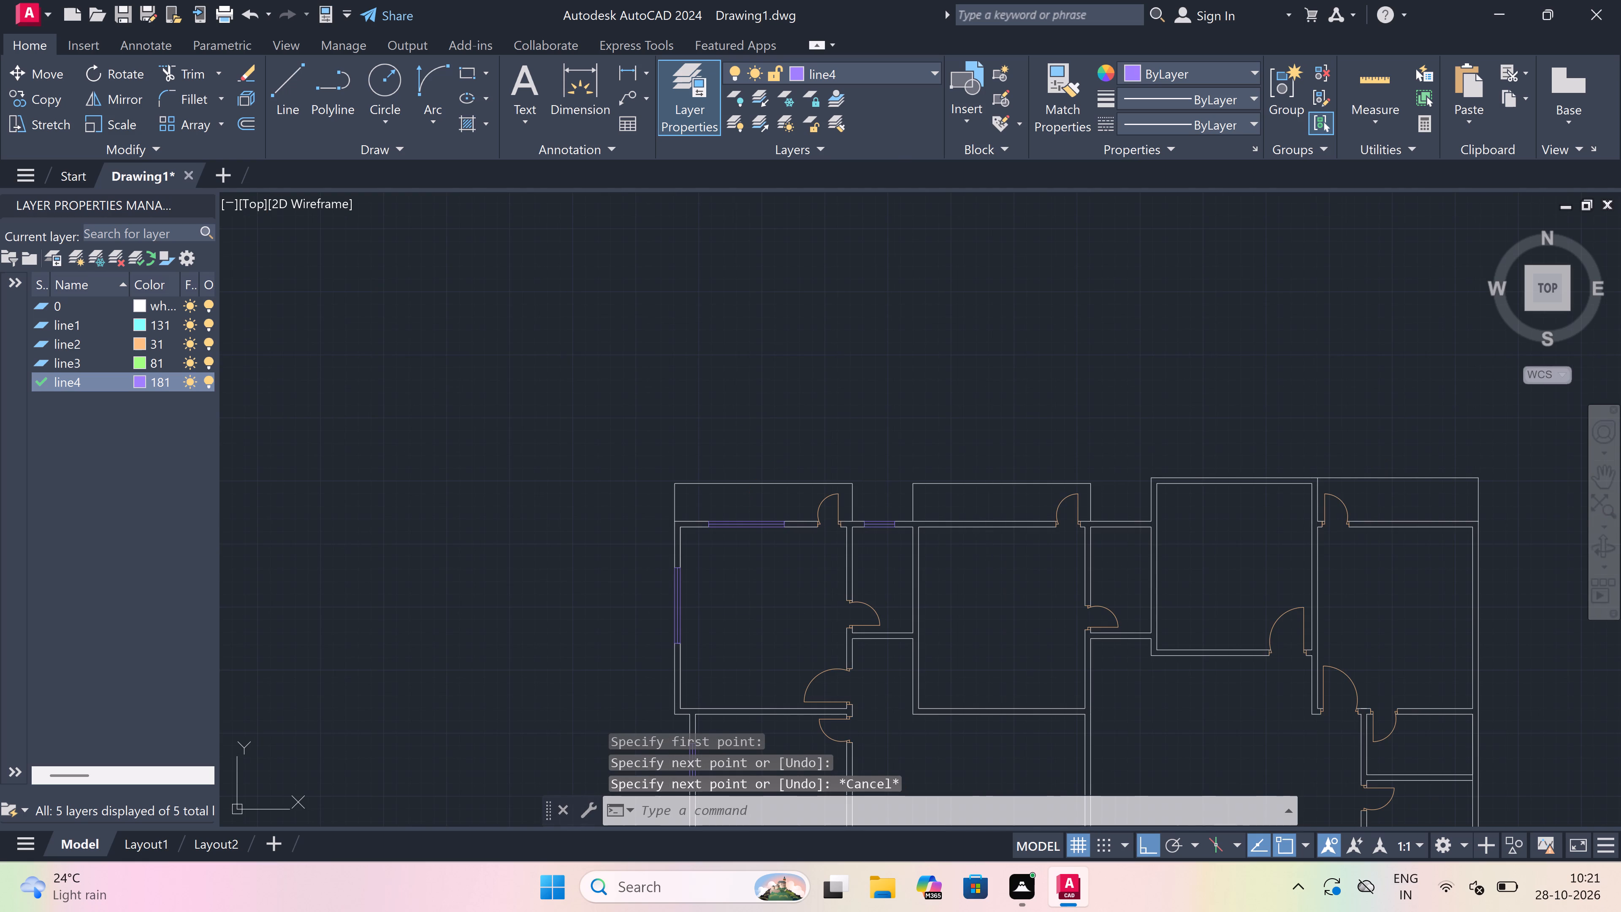
pyautogui.scroll(2, 986, 515)
pyautogui.scroll(2, 946, 523)
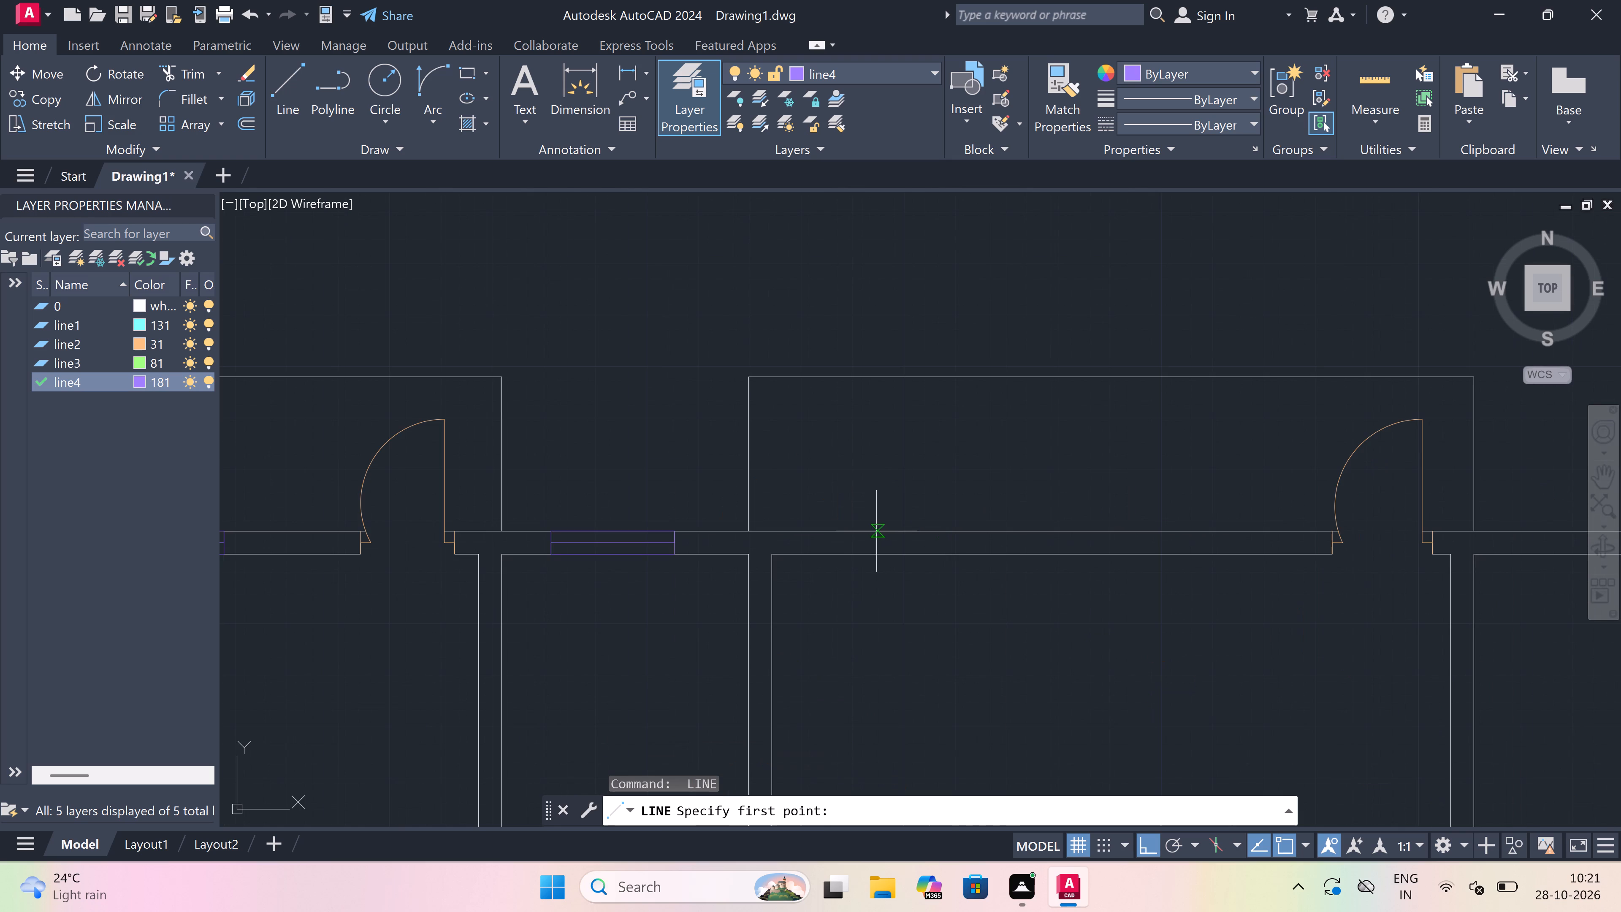
pyautogui.click(855, 528)
pyautogui.click(858, 553)
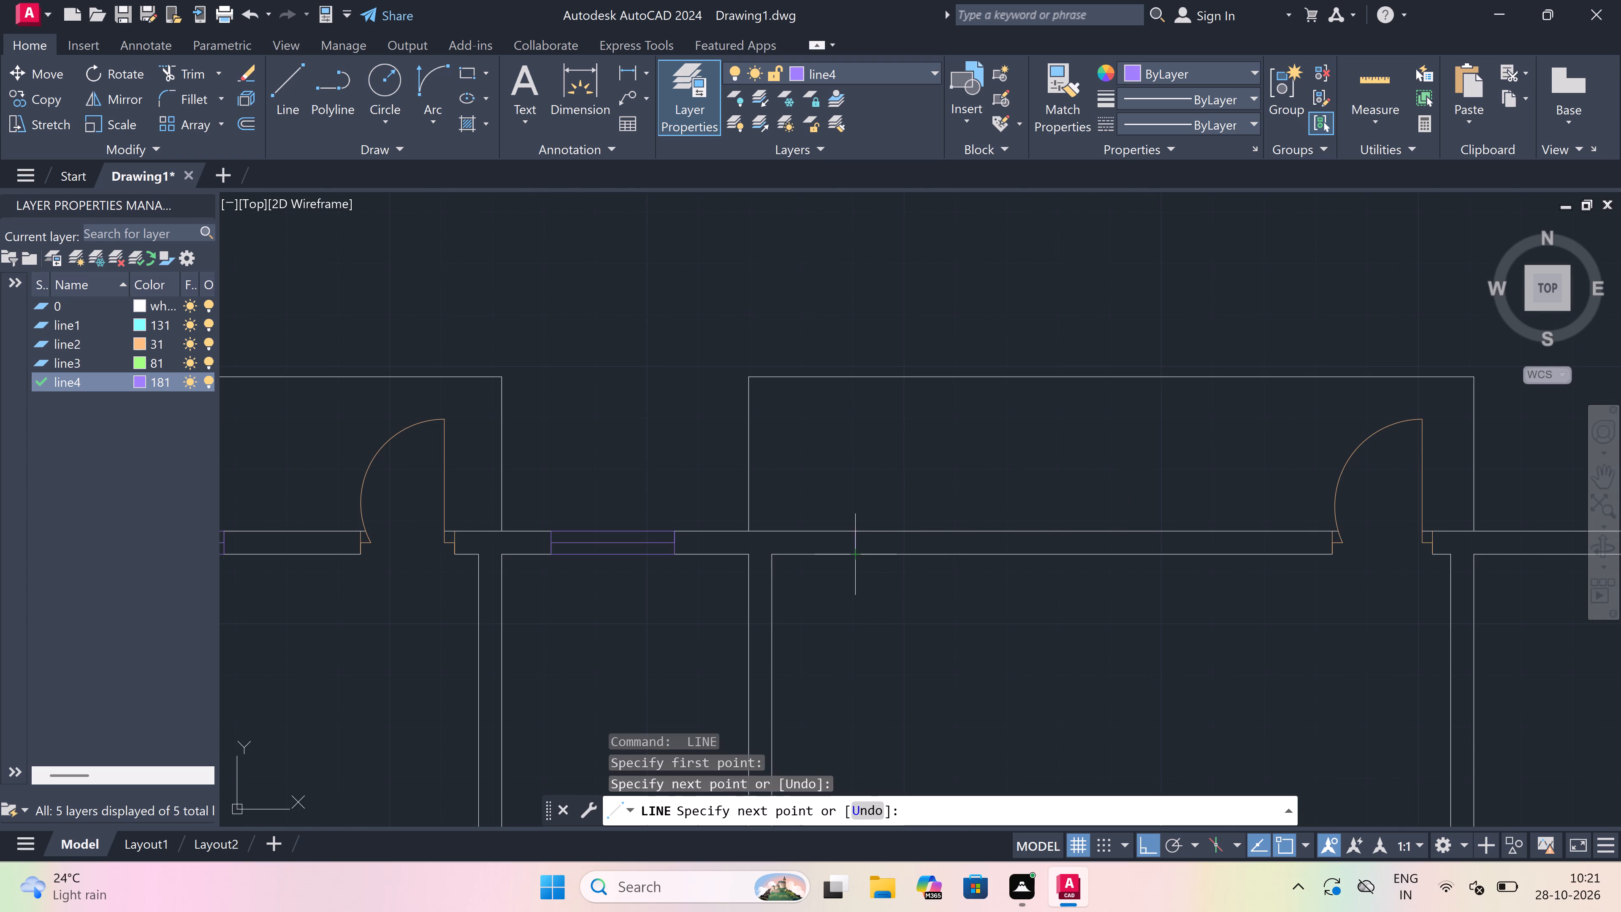
# Draw this window's 4' centre line east from the west jamb's midpoint and close it with an east jamb across the wall.
pyautogui.moveTo(858, 541); pyautogui.dragTo(862, 538)
pyautogui.press('4')
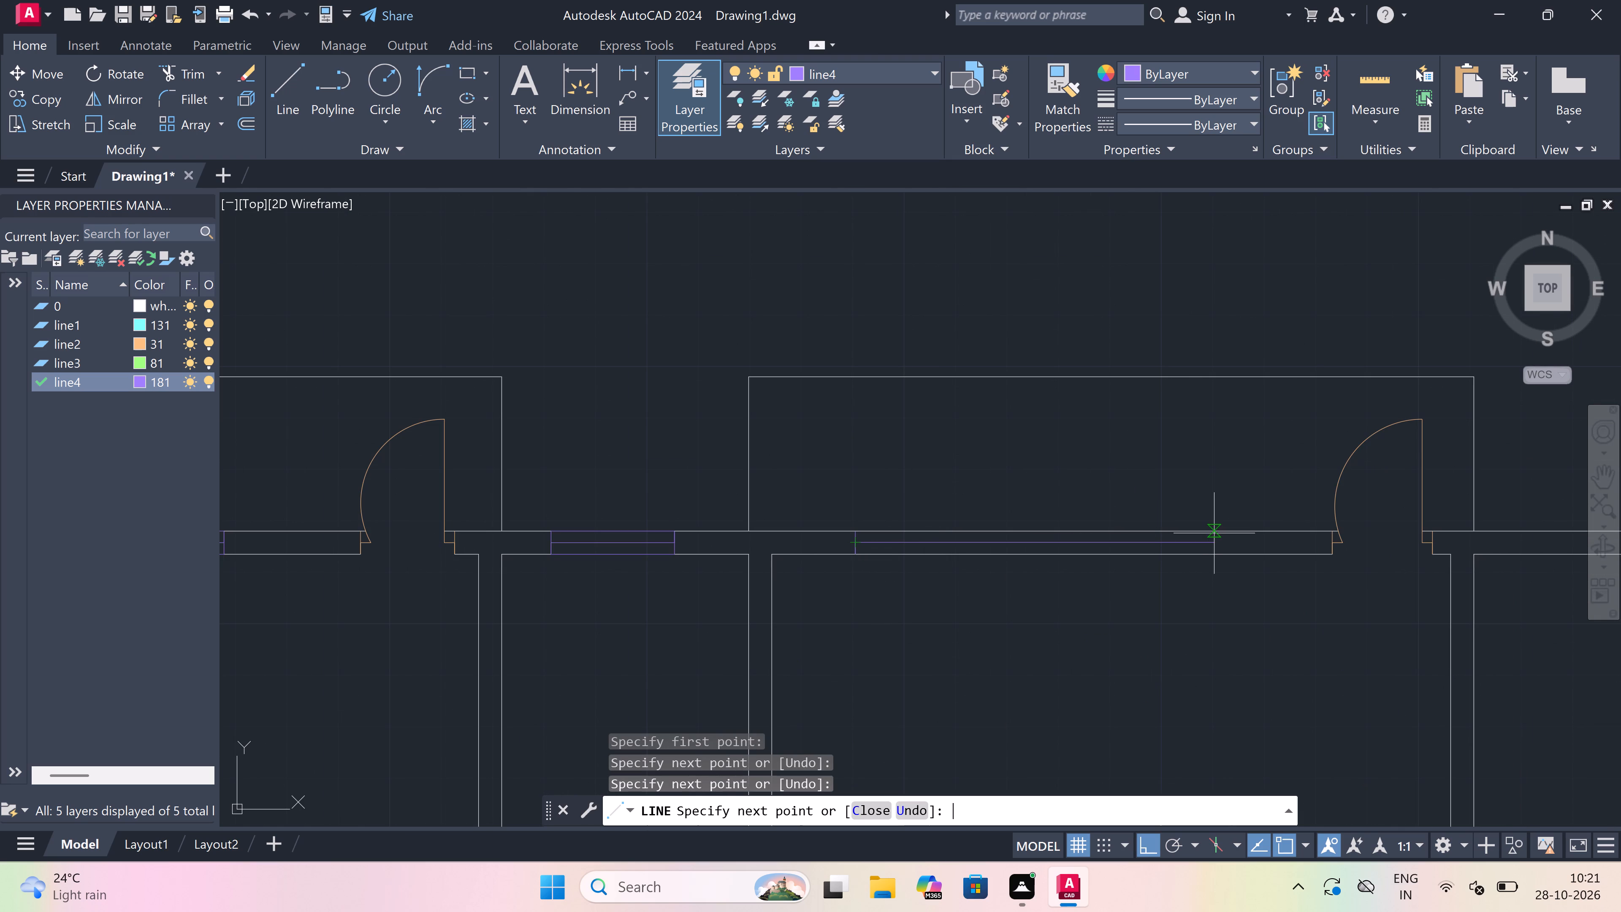
pyautogui.write("'")
pyautogui.press('space')
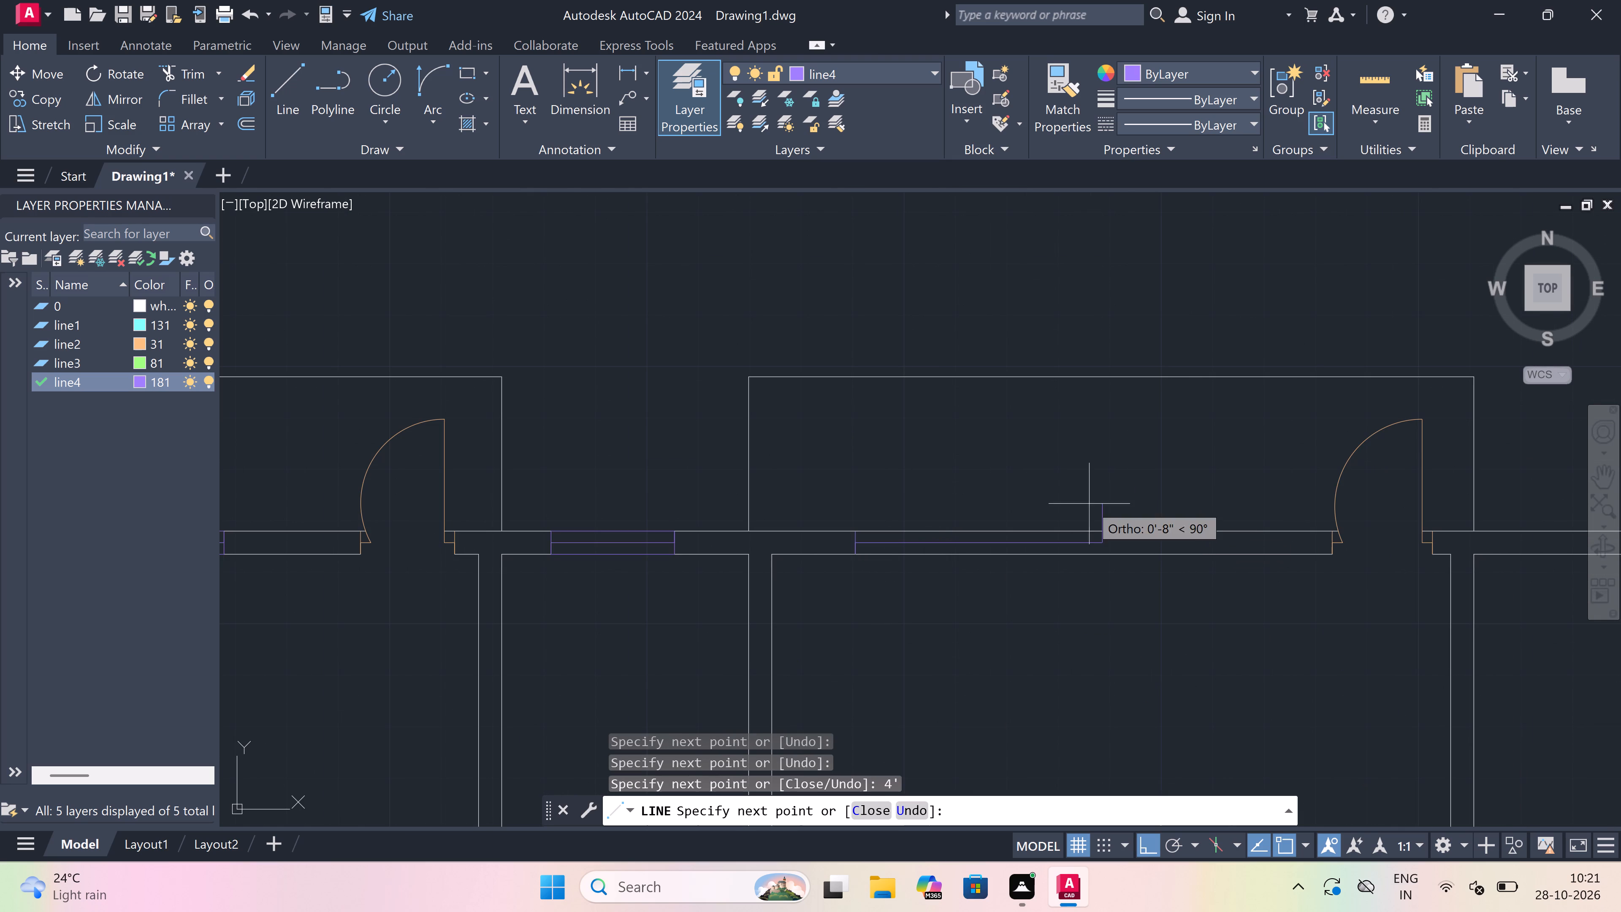
pyautogui.scroll(2, 1107, 528)
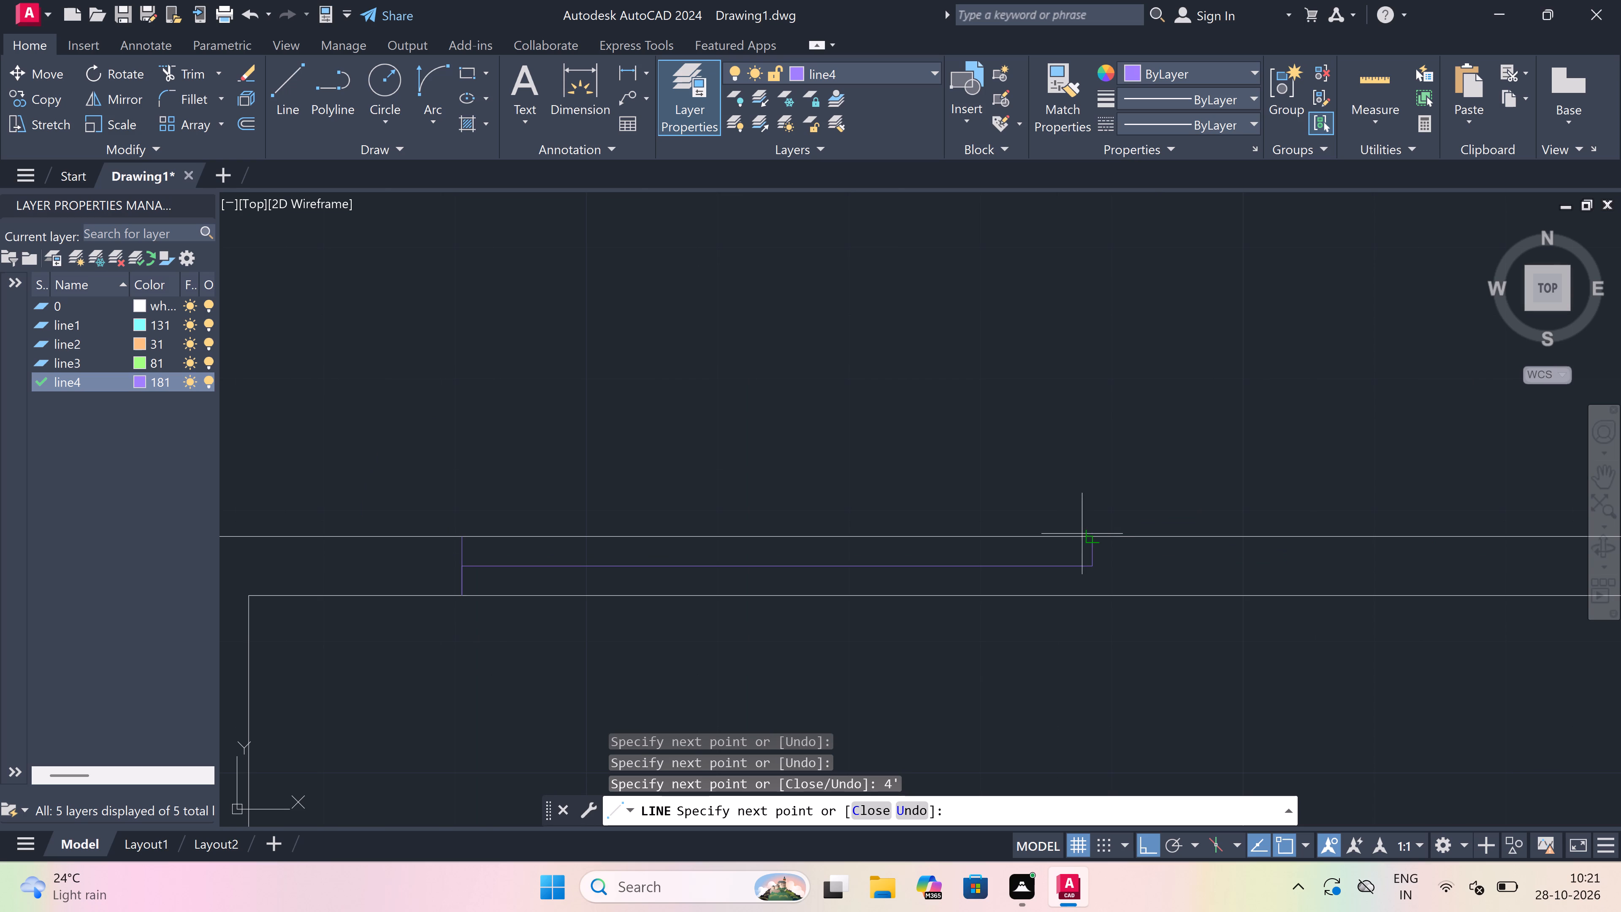
pyautogui.click(1087, 539)
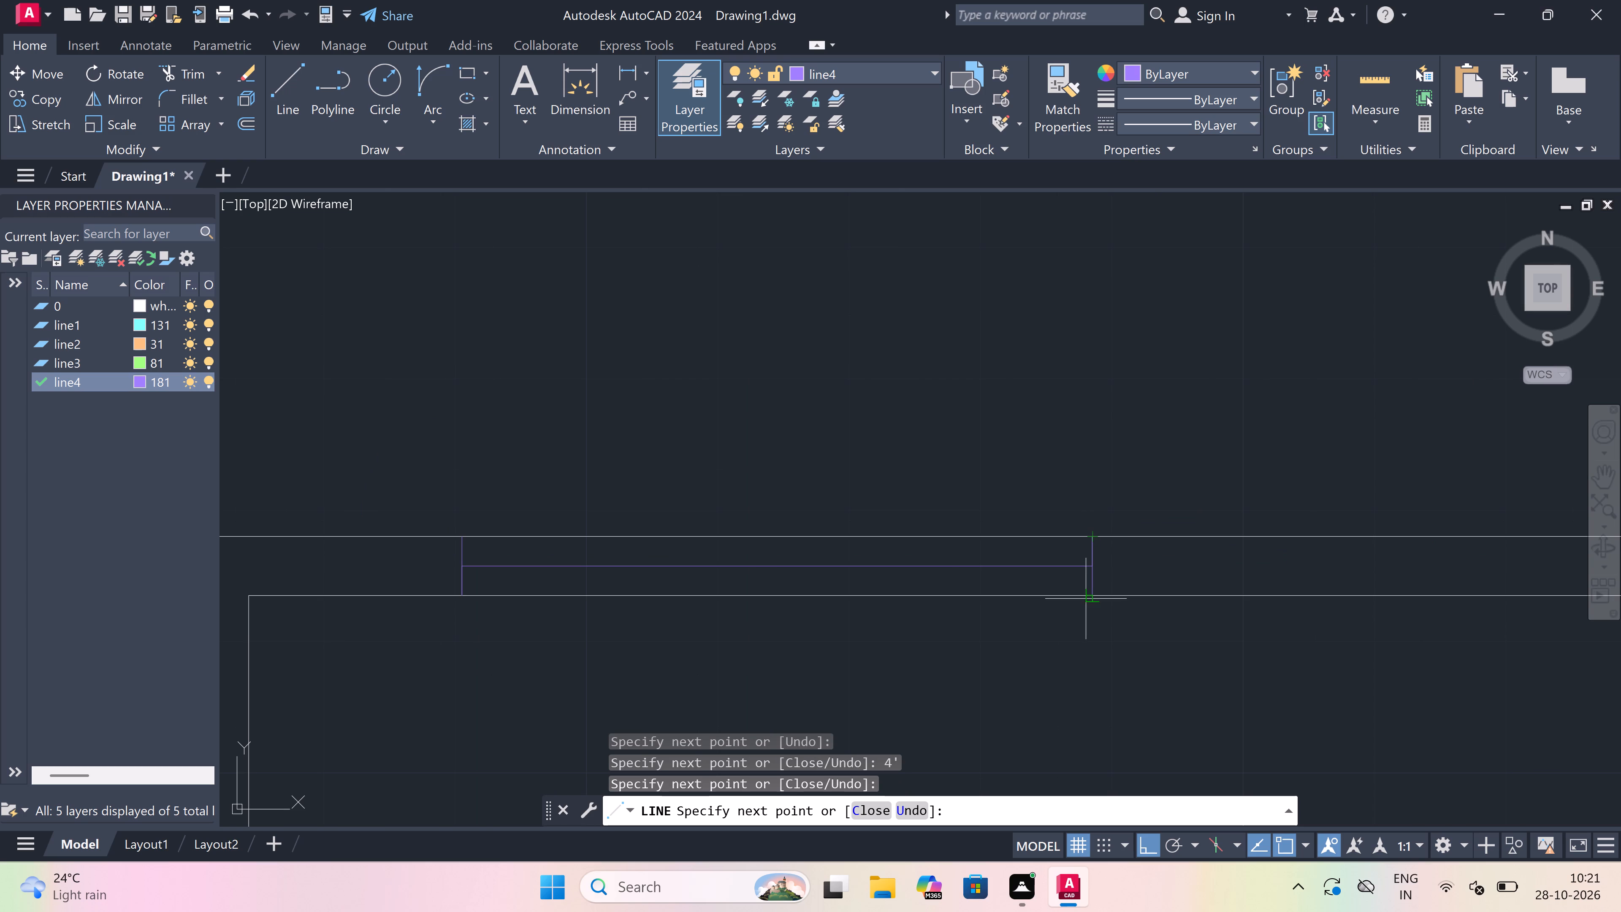
pyautogui.click(1087, 594)
pyautogui.press('Escape')
# Trim the inner and outer wall lines between the jambs of the 4' north window.
pyautogui.scroll(-1, 1089, 589)
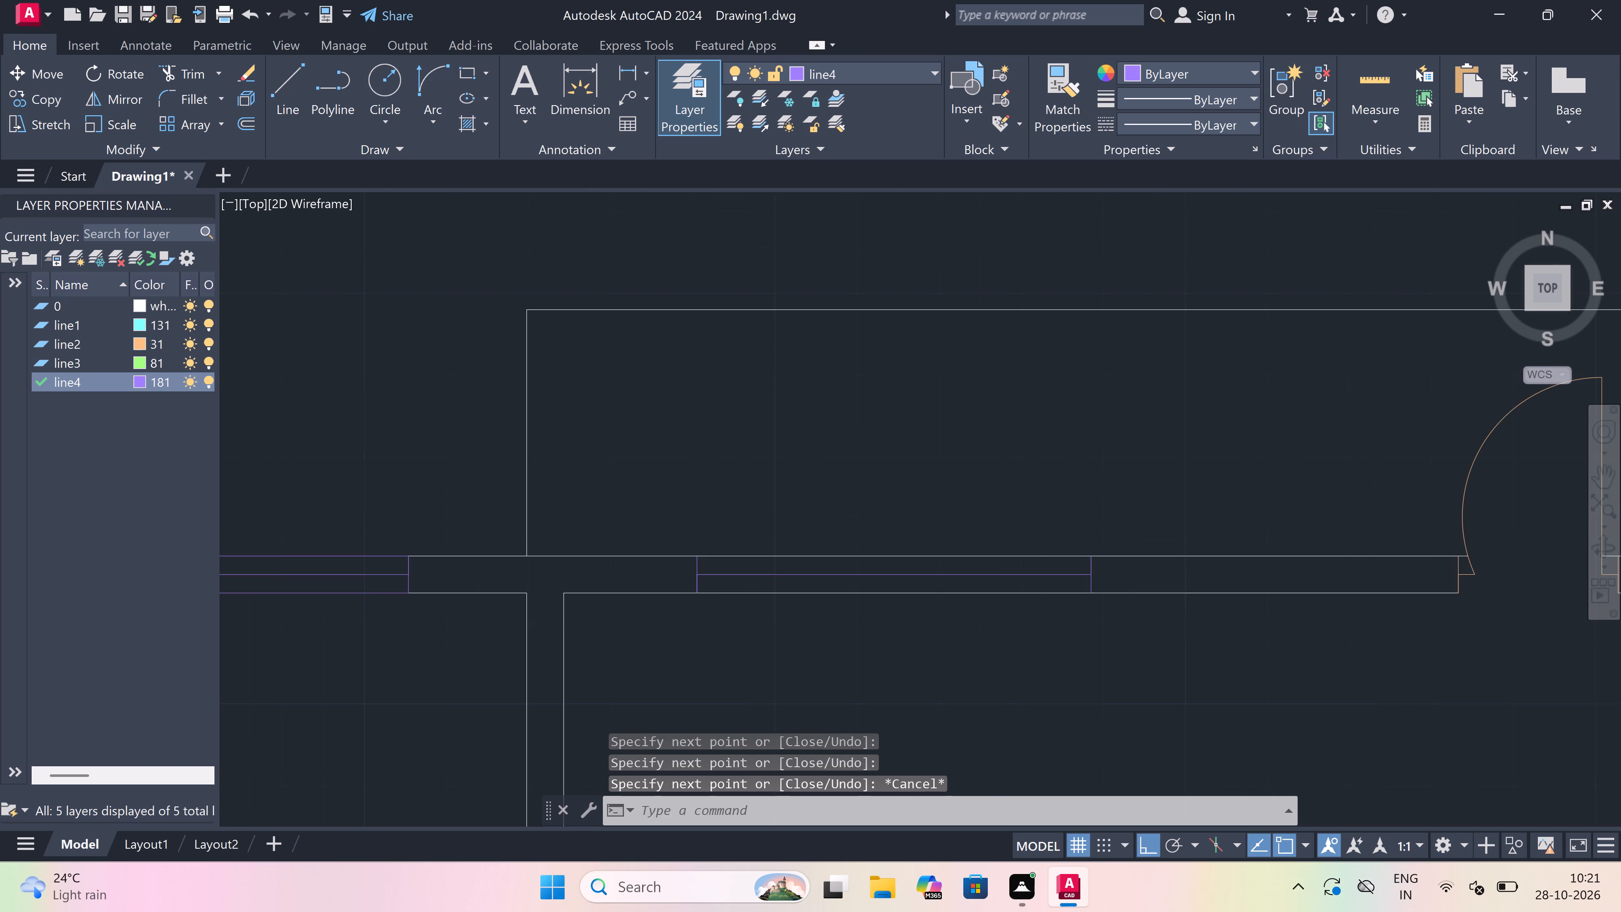
pyautogui.scroll(1, 1037, 580)
pyautogui.write('tr')
pyautogui.press('space')
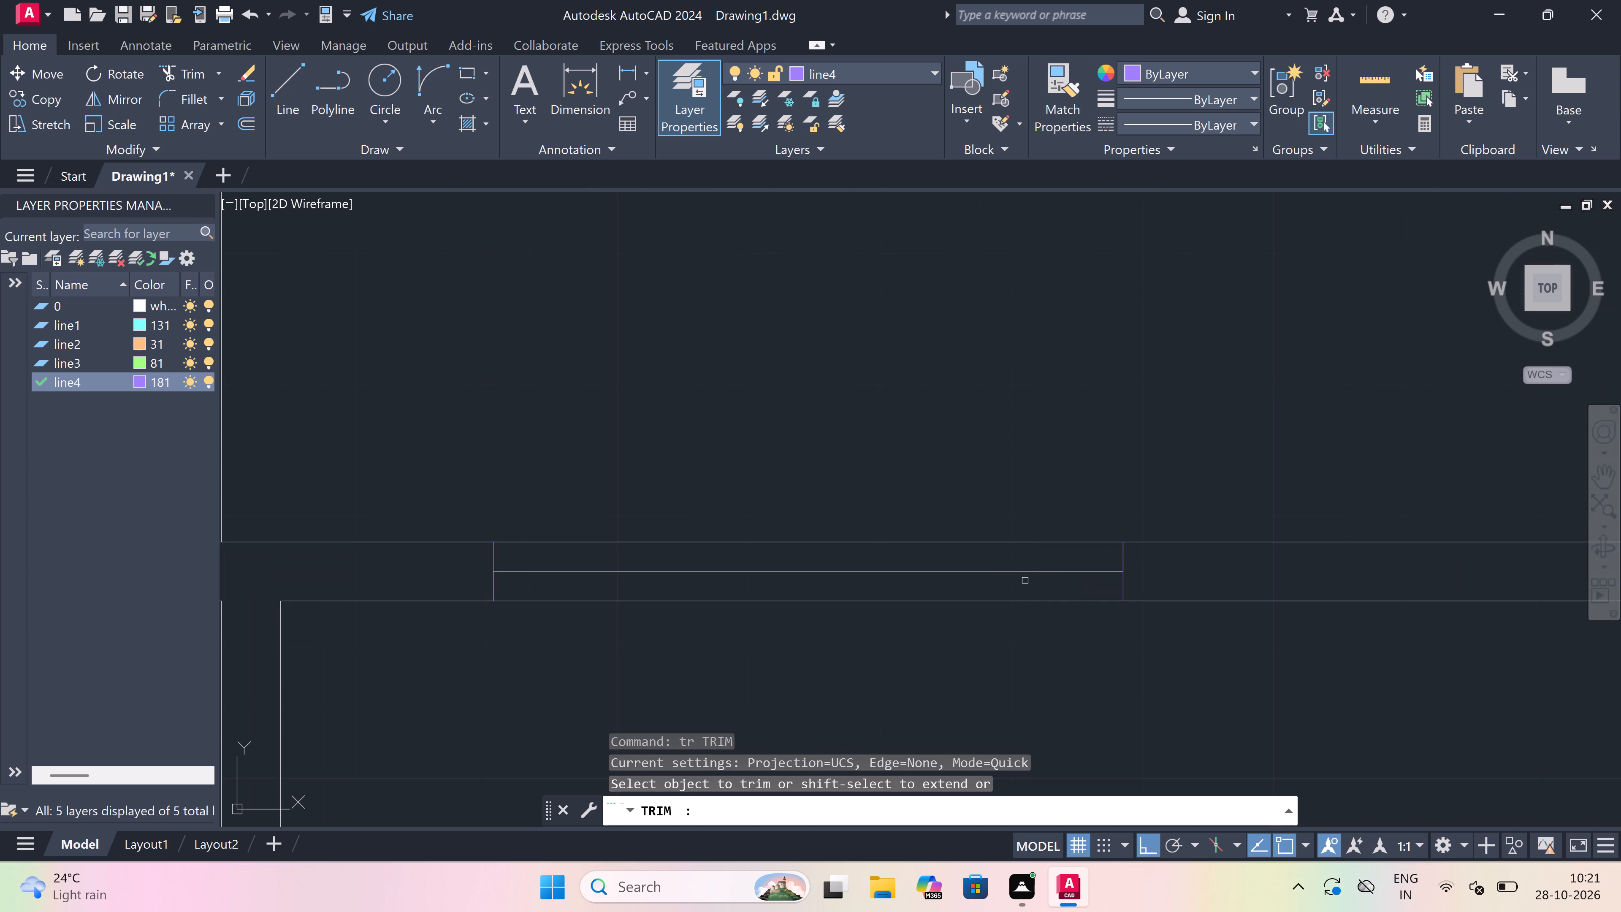
pyautogui.click(1013, 599)
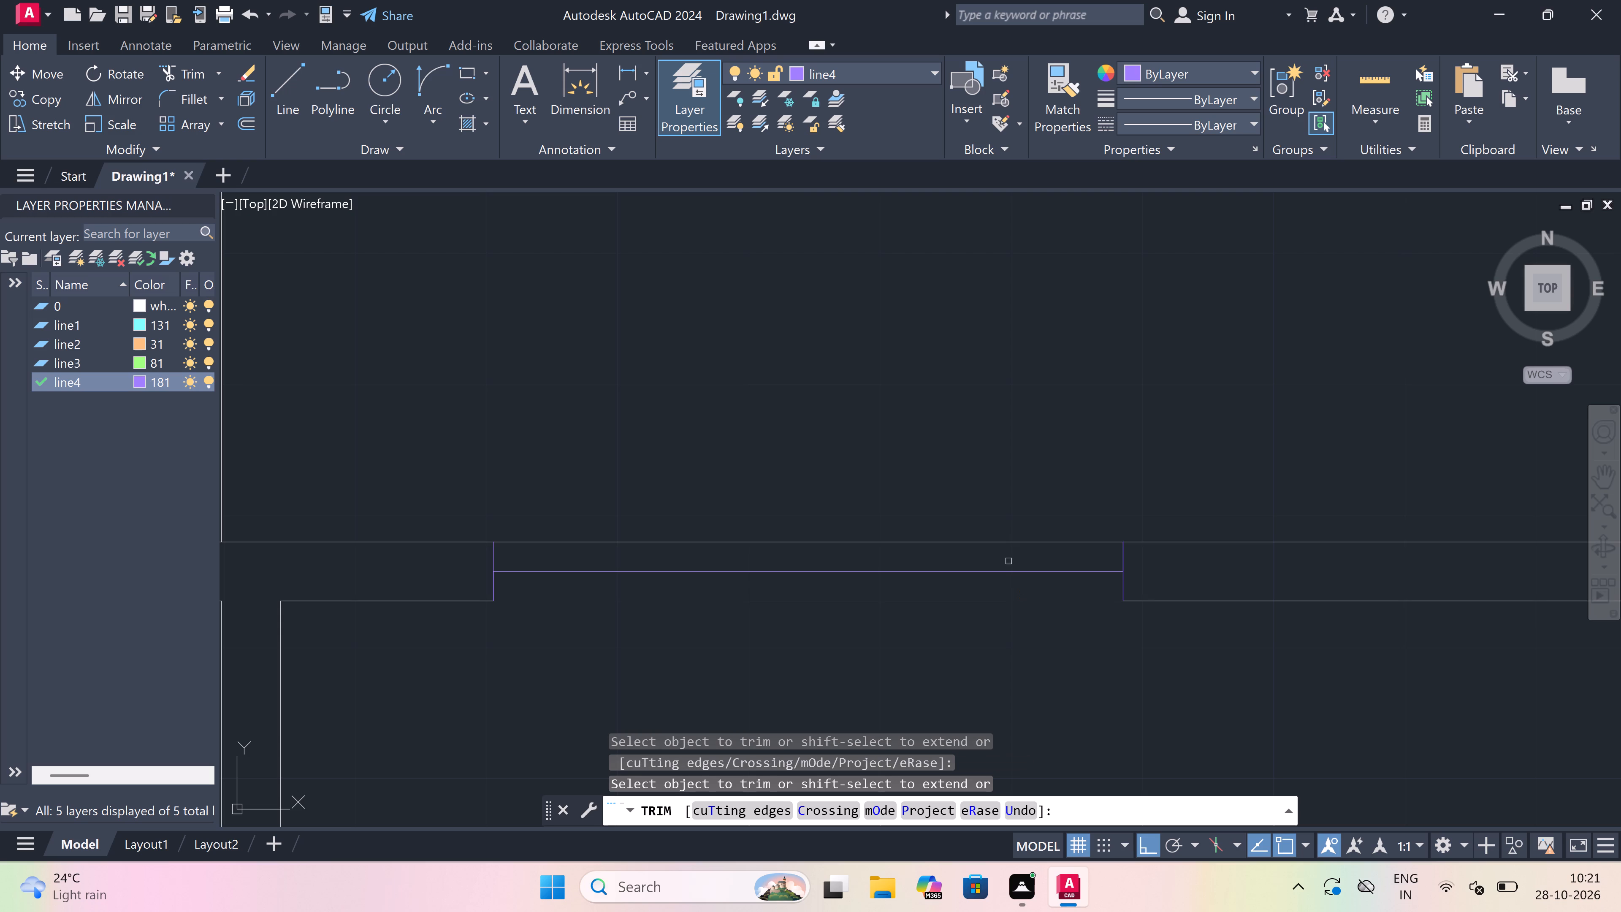
pyautogui.click(1000, 540)
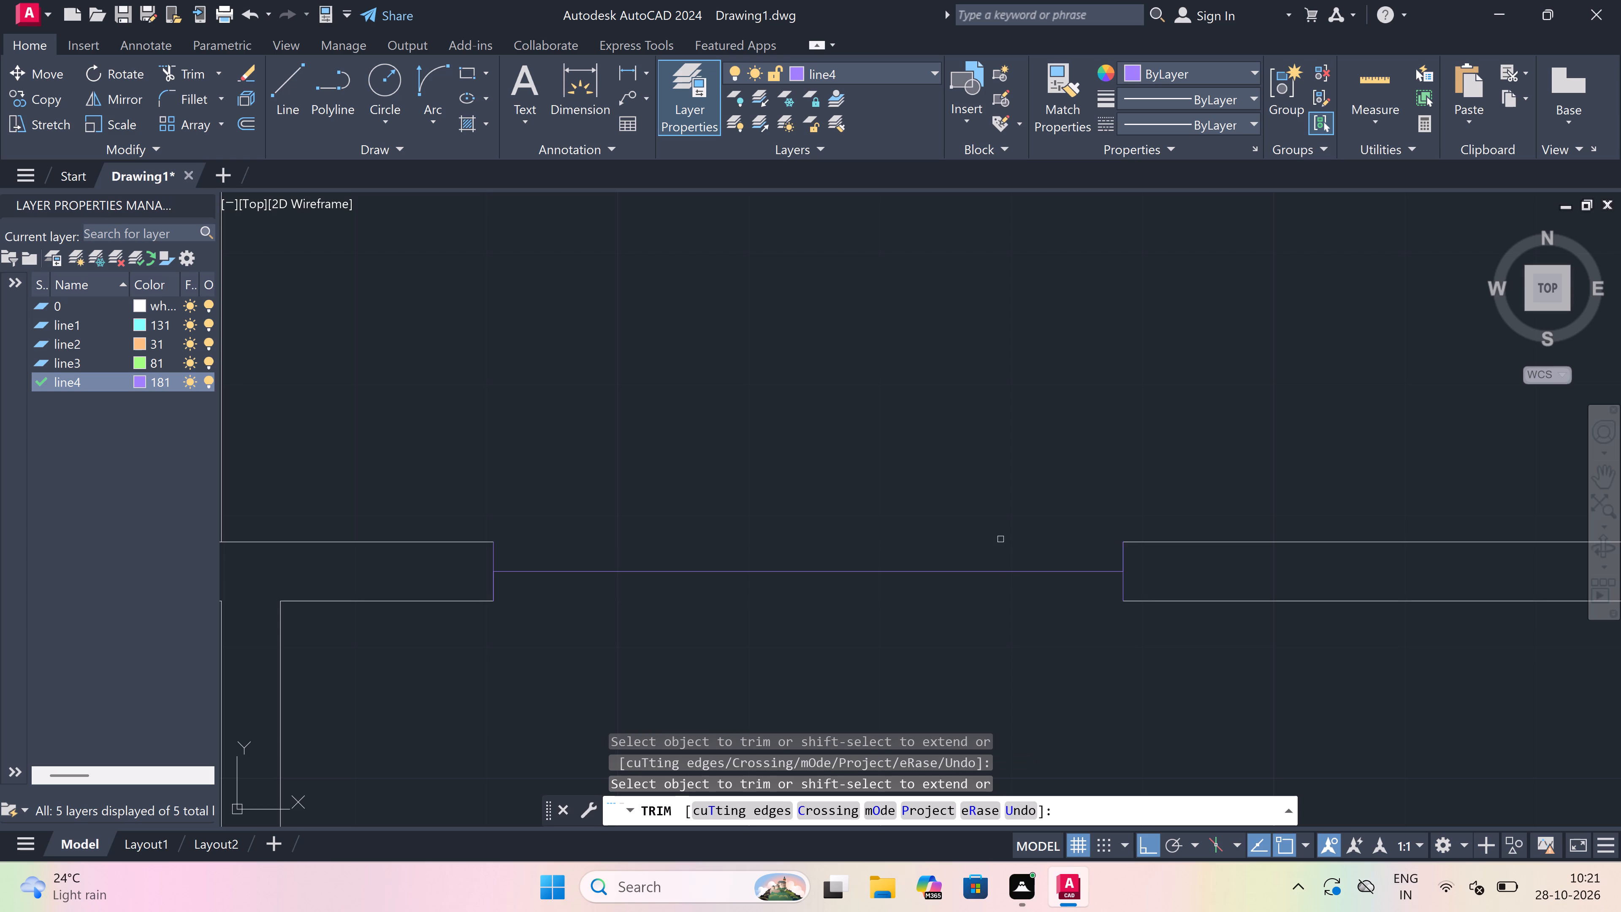
pyautogui.press('Escape')
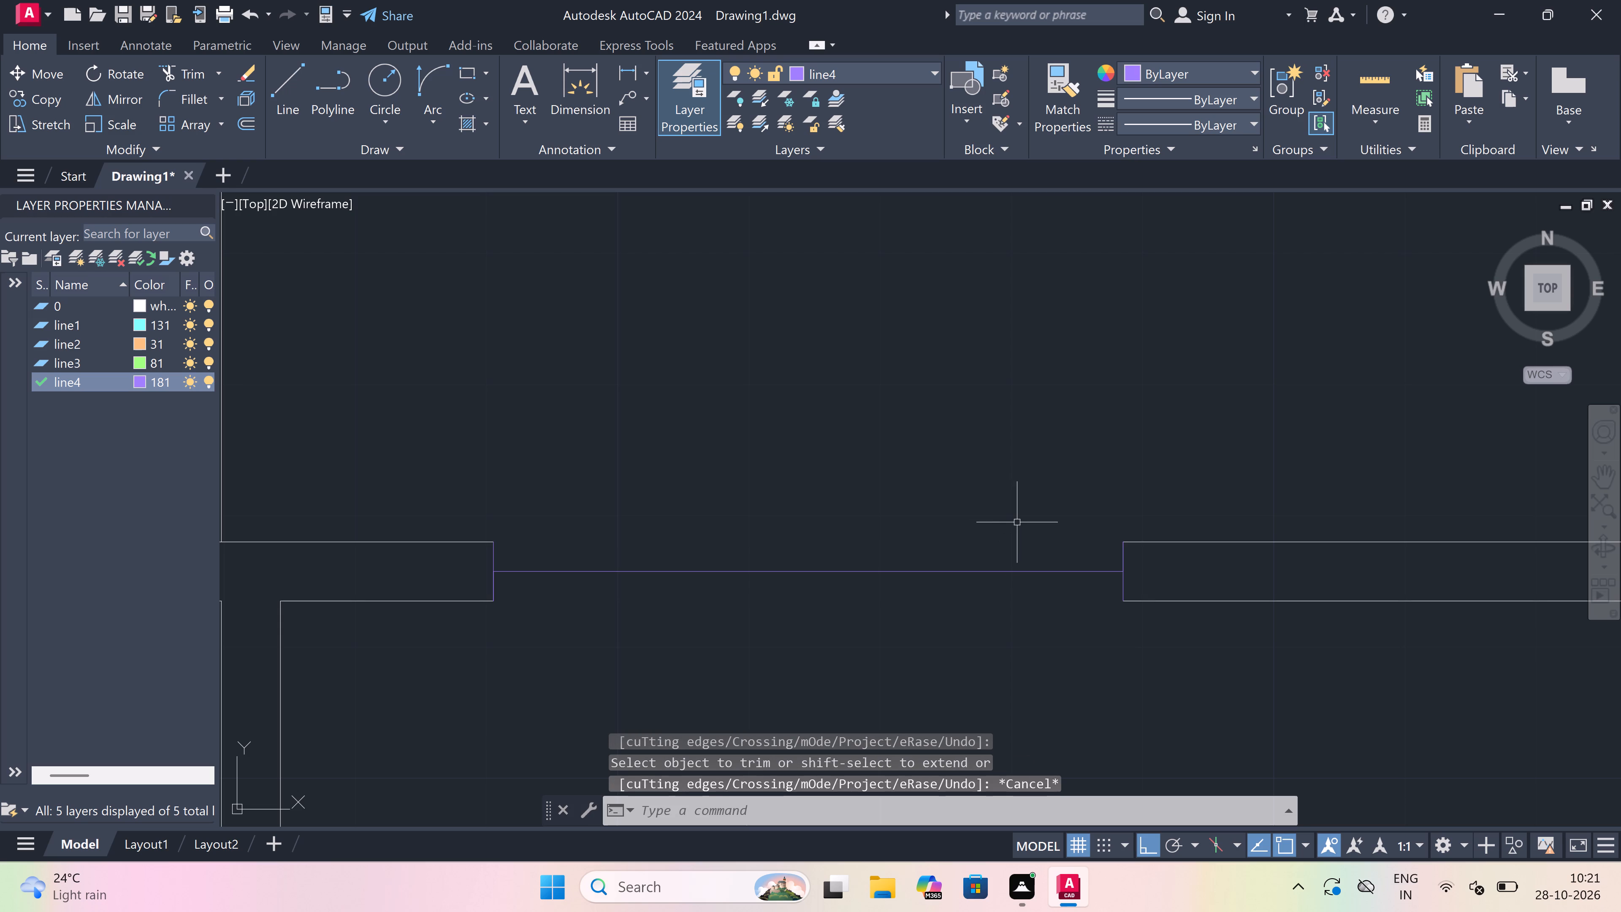
# Draw the outer and inner face lines of the 4' north window between its jambs.
pyautogui.press('l')
pyautogui.press('space')
pyautogui.moveTo(1125, 535); pyautogui.dragTo(1111, 536)
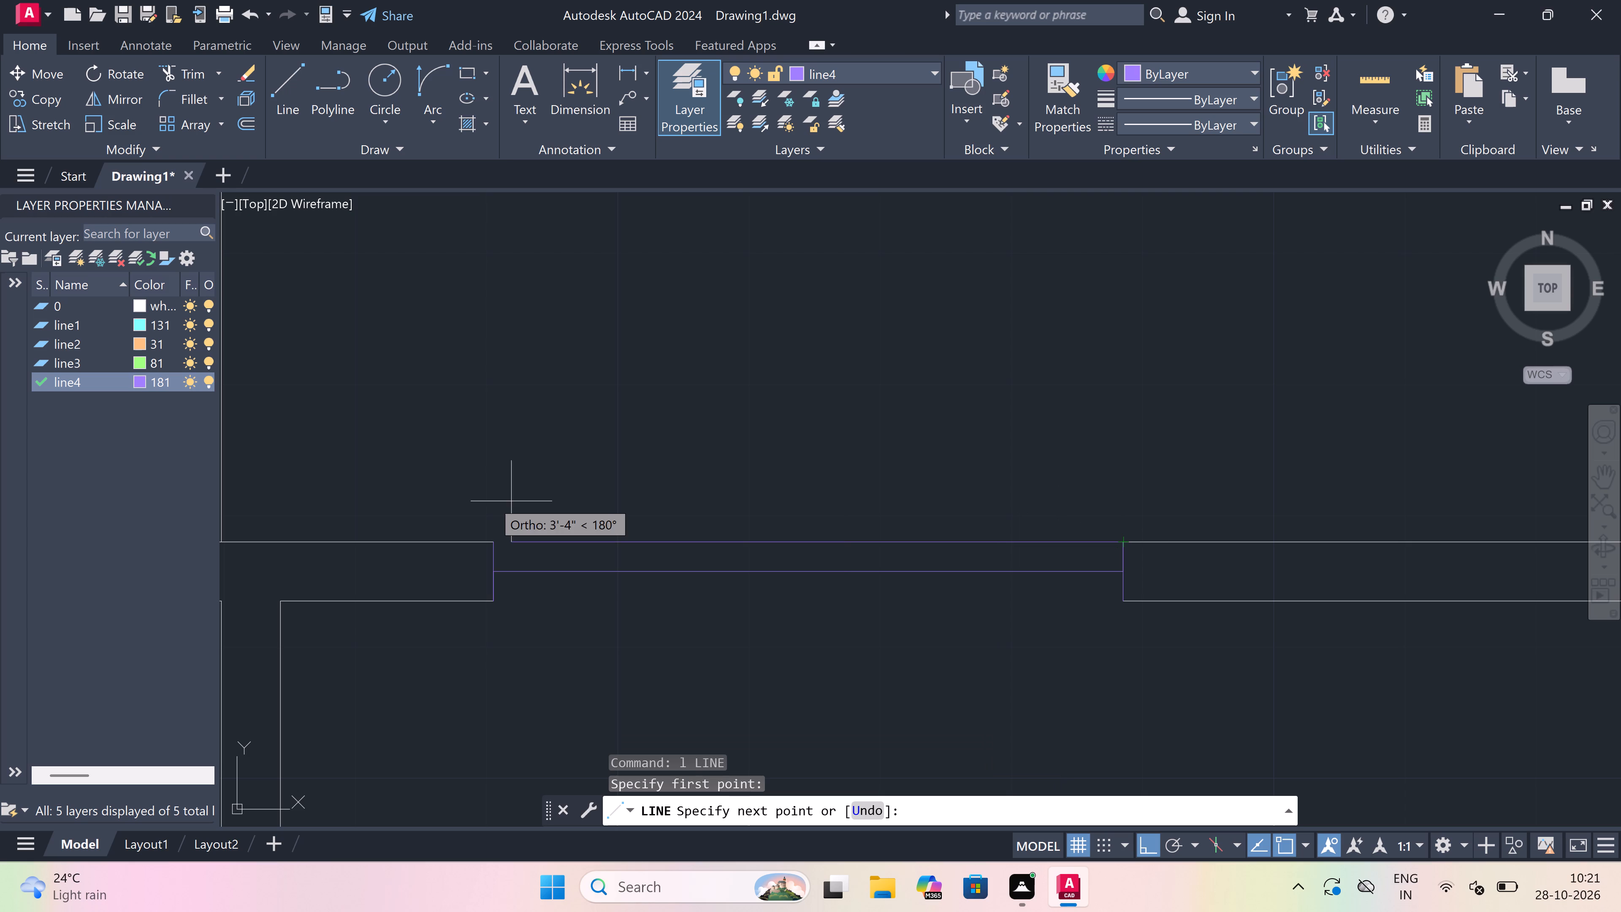
pyautogui.click(491, 540)
pyautogui.press('Escape')
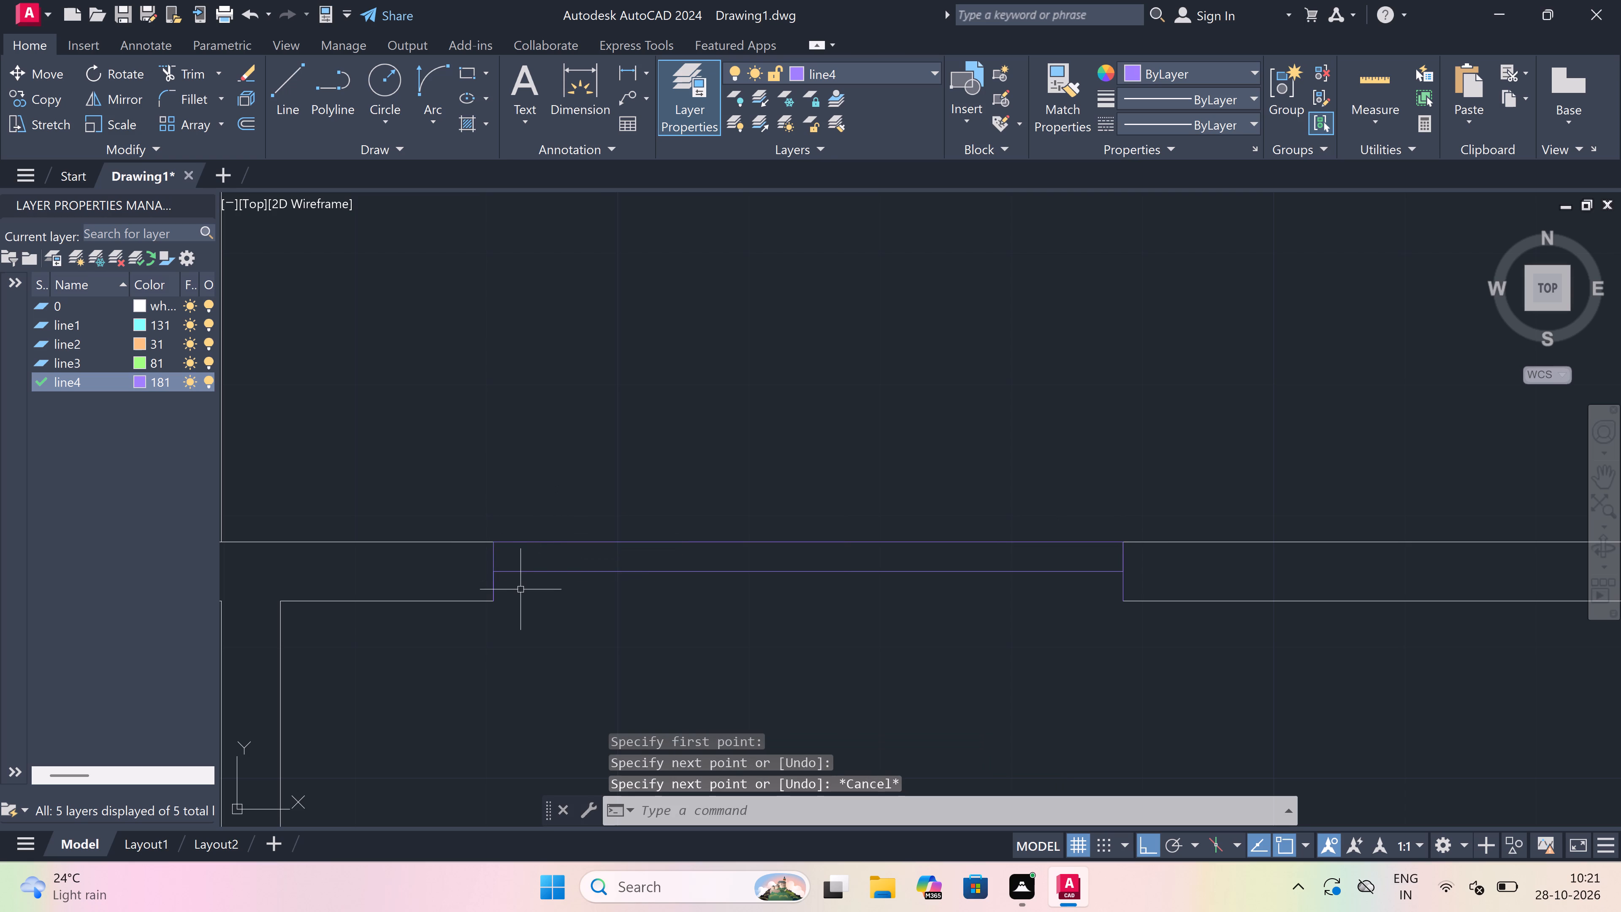
pyautogui.press('space')
pyautogui.moveTo(499, 602); pyautogui.dragTo(536, 598)
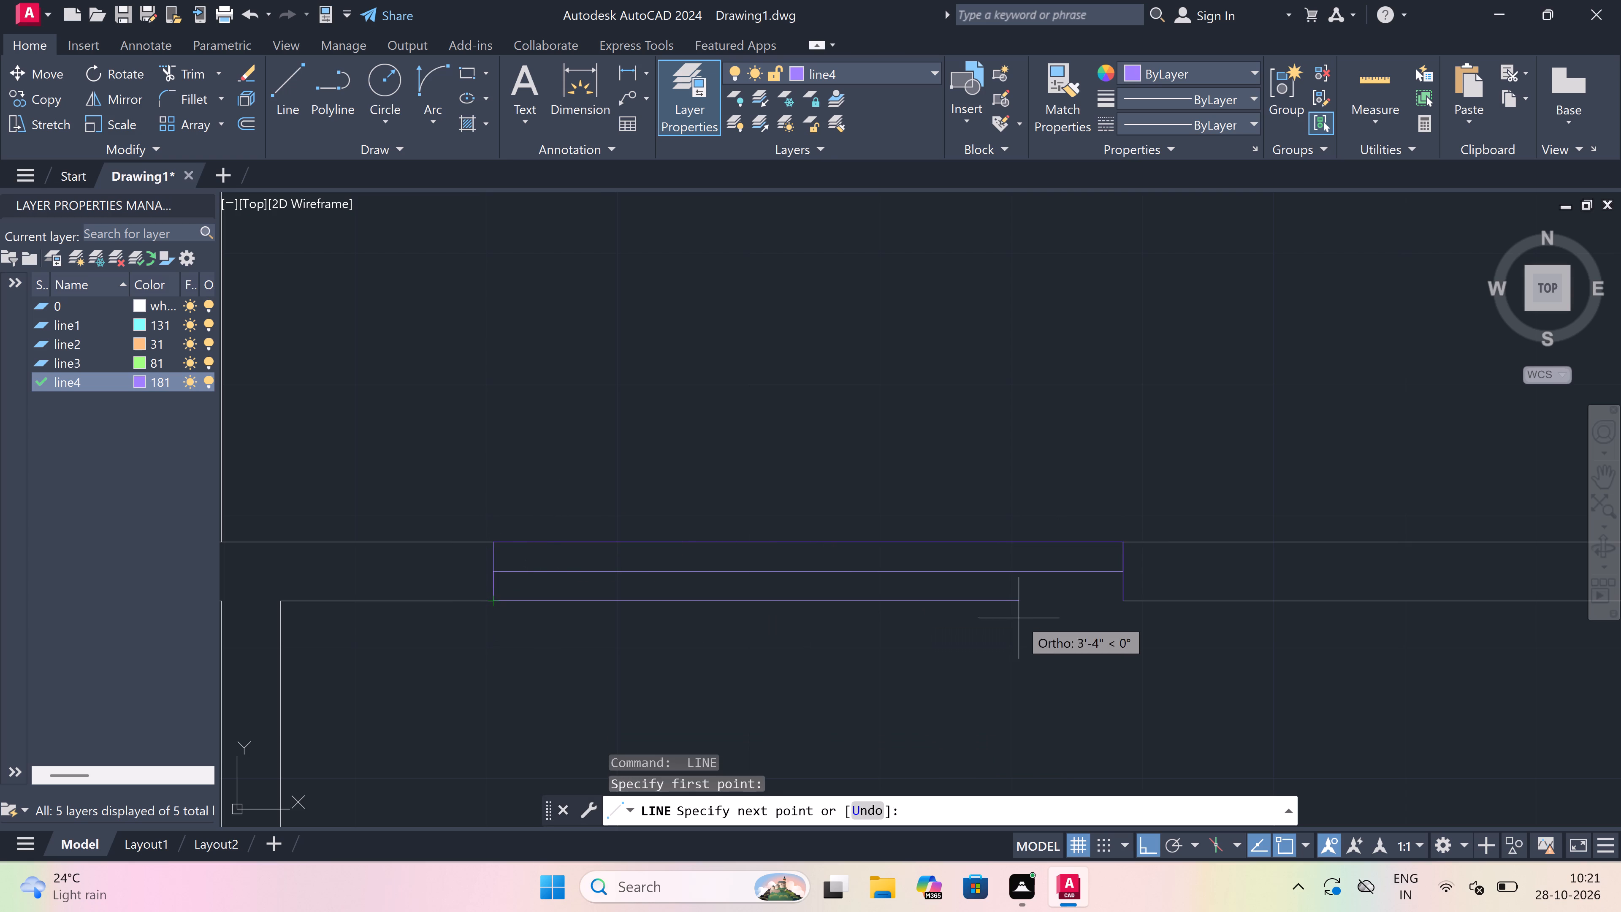
pyautogui.click(1123, 596)
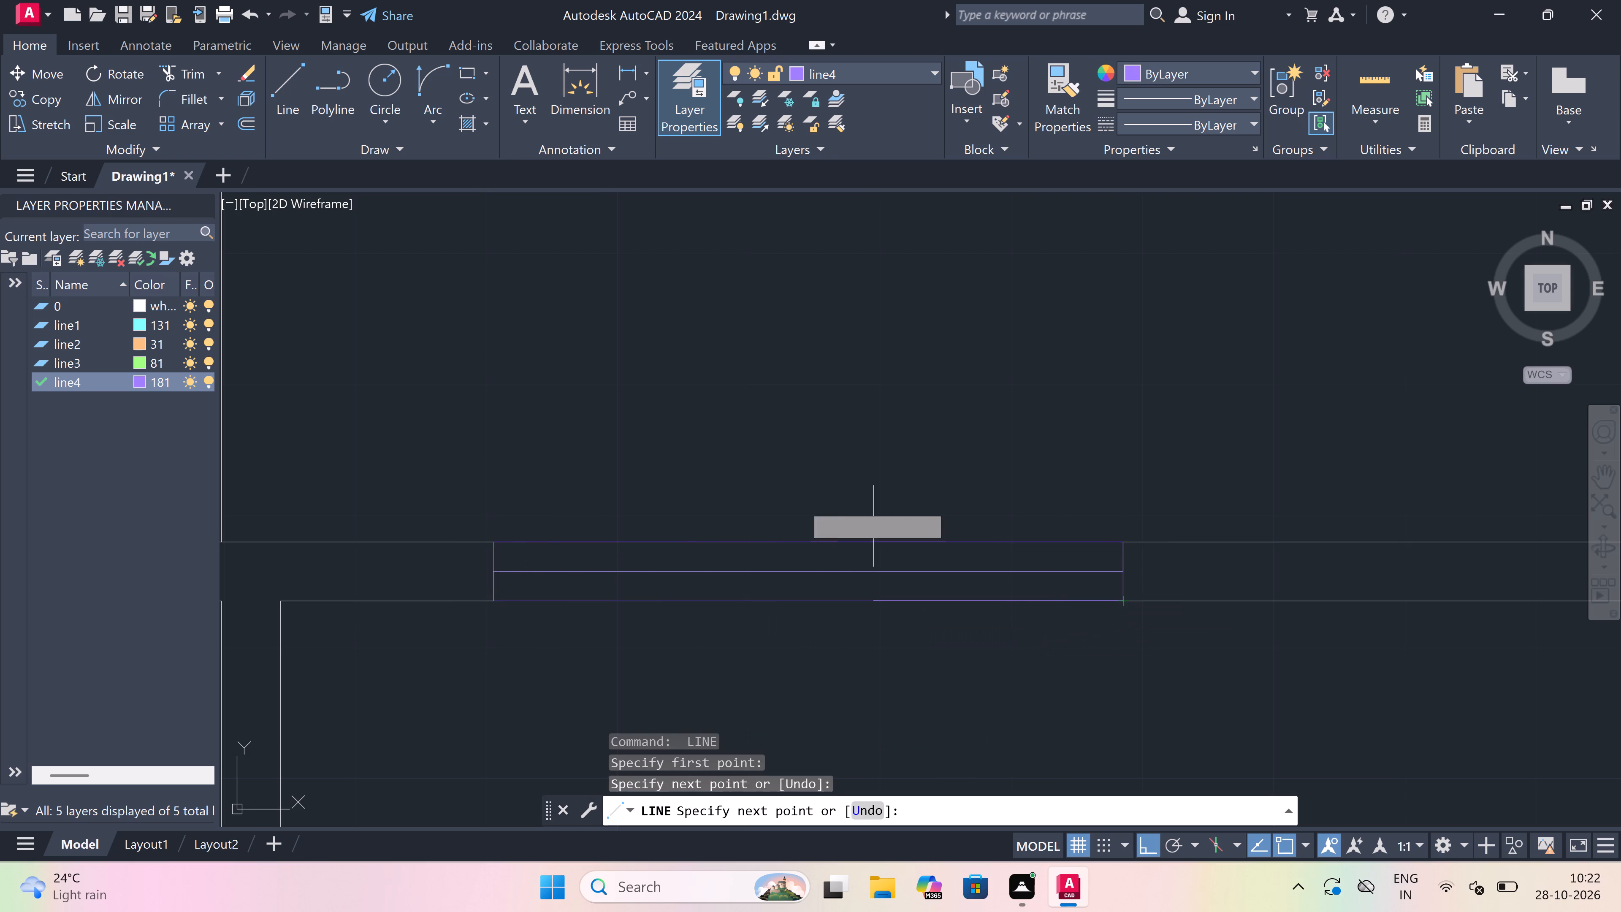
pyautogui.press('Escape')
pyautogui.scroll(-5, 732, 483)
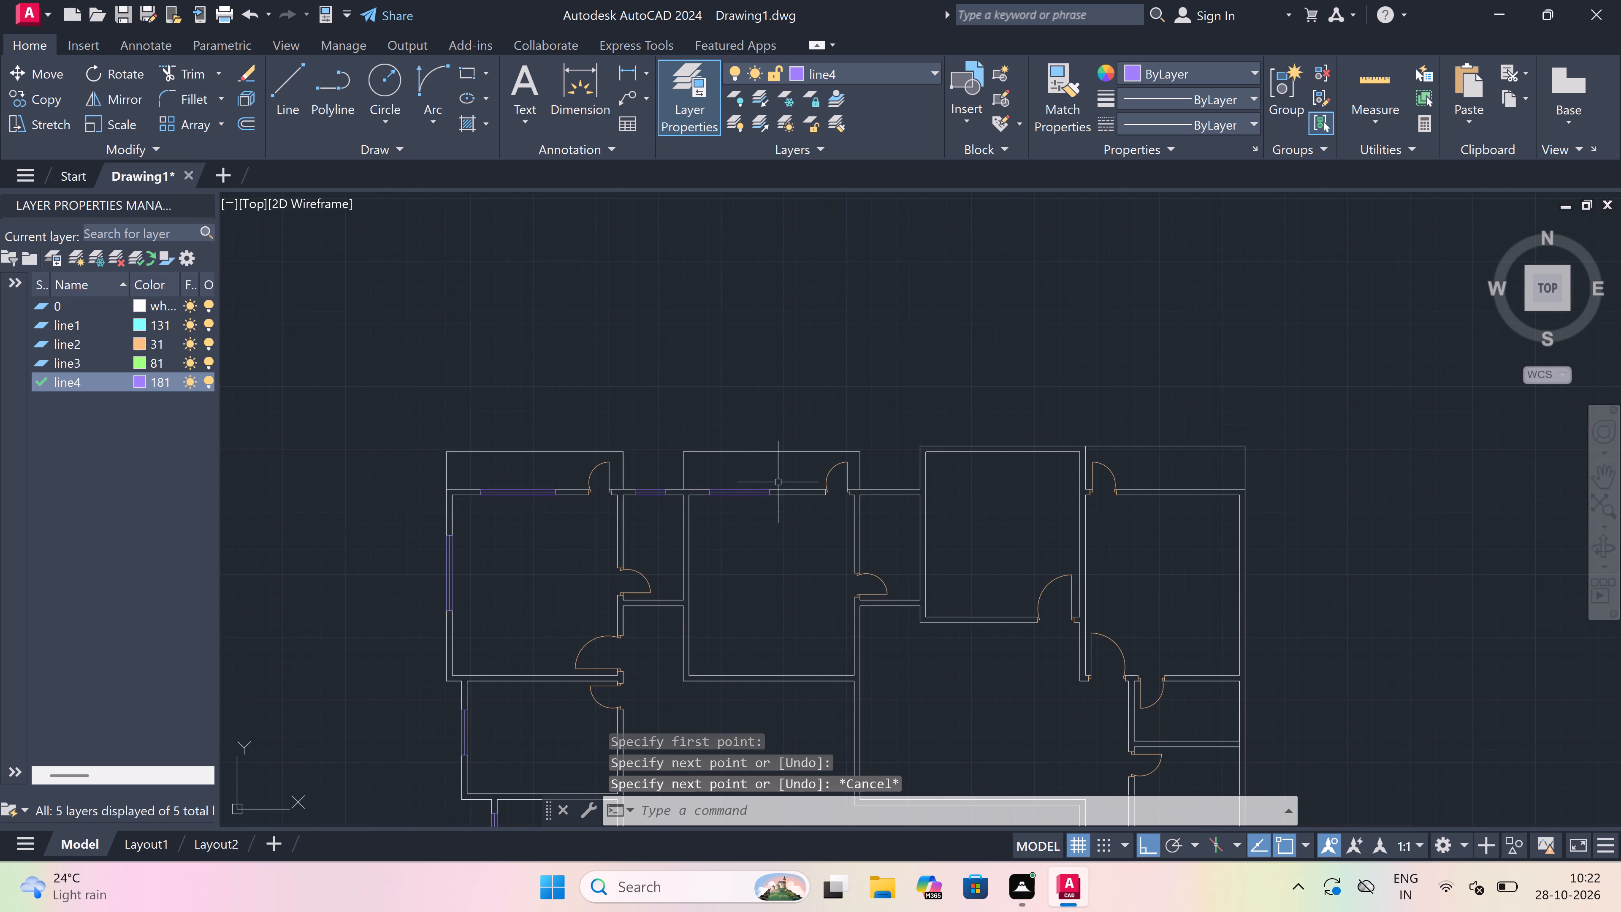
# Draw a 2' window's two jambs and centre line in the north wall of the small room just east of the second balcony.
pyautogui.press('space')
pyautogui.scroll(3, 892, 486)
pyautogui.scroll(1, 817, 488)
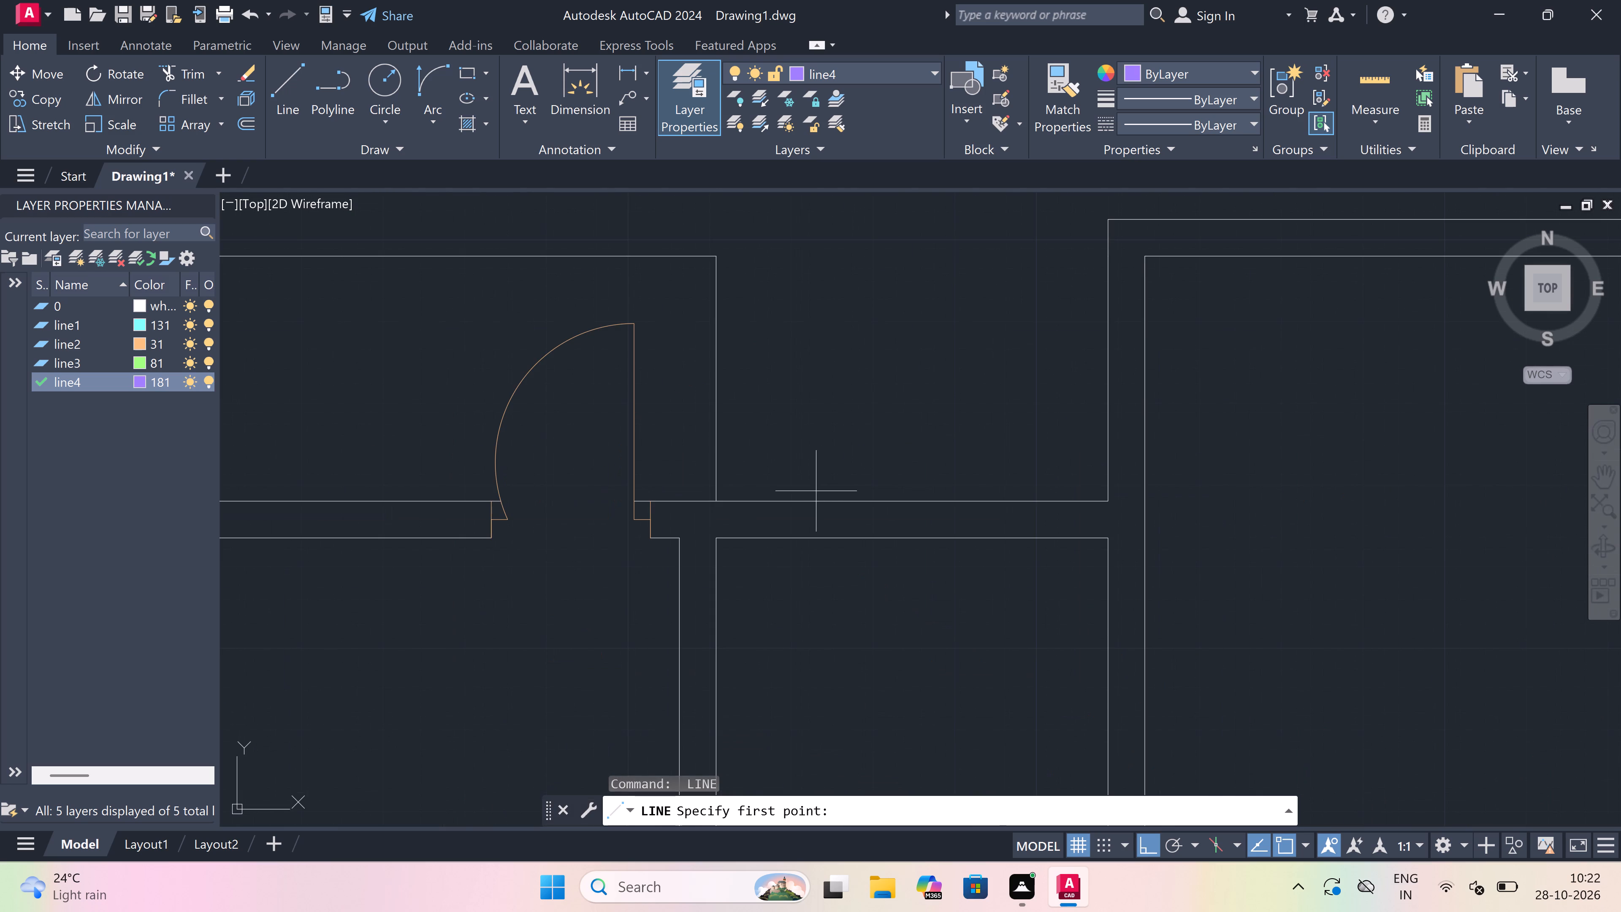
pyautogui.click(795, 497)
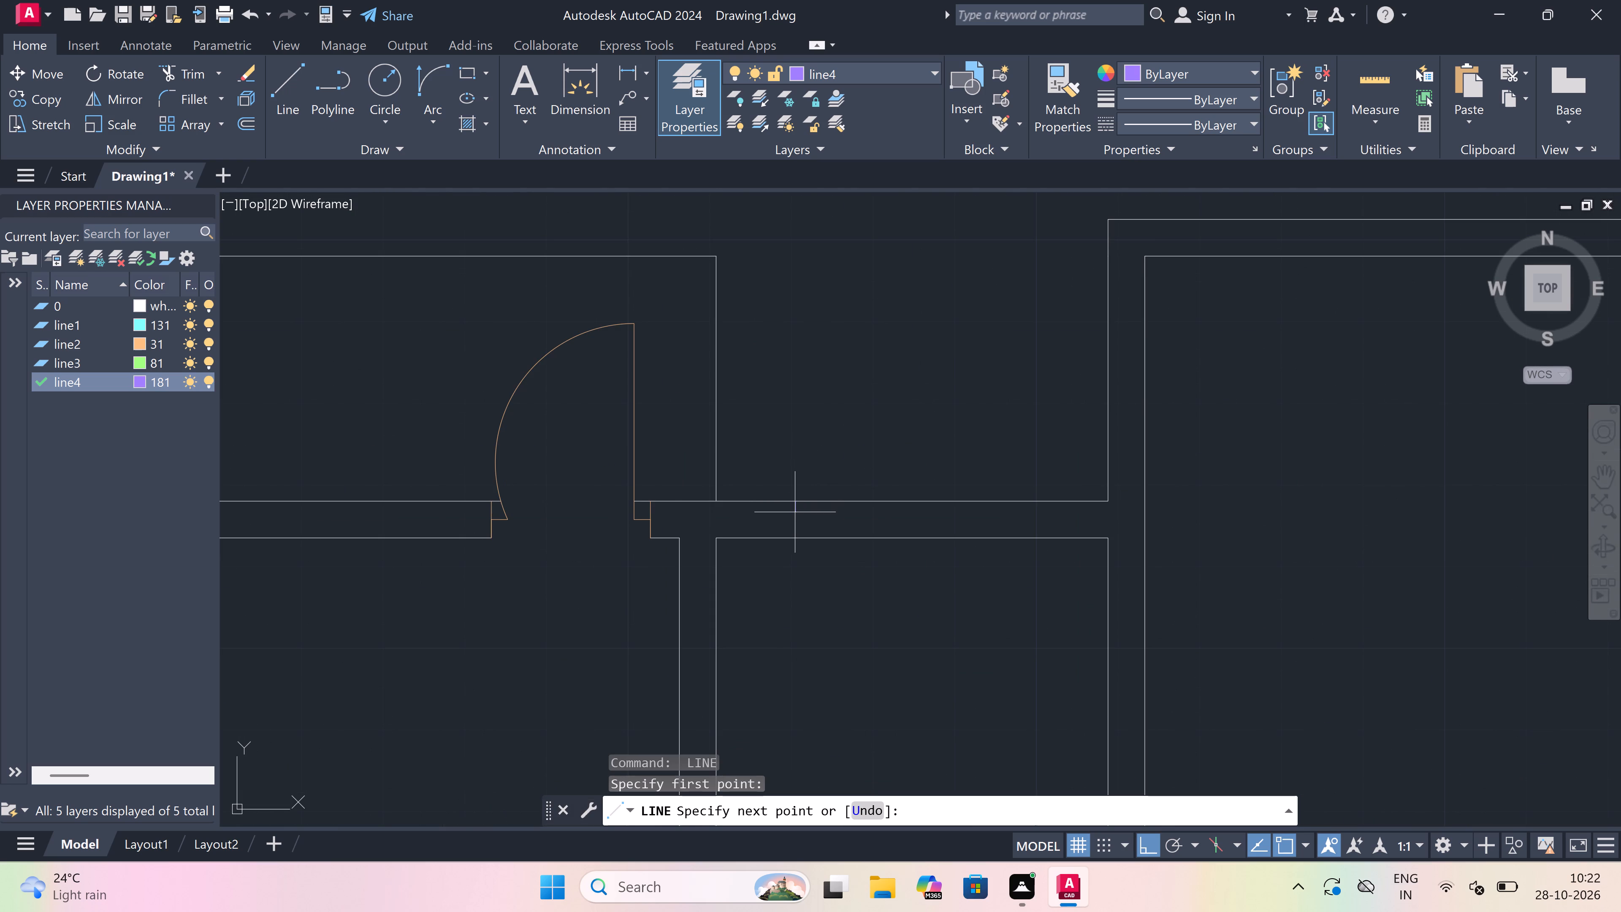
pyautogui.click(793, 530)
pyautogui.click(794, 515)
pyautogui.scroll(2, 794, 514)
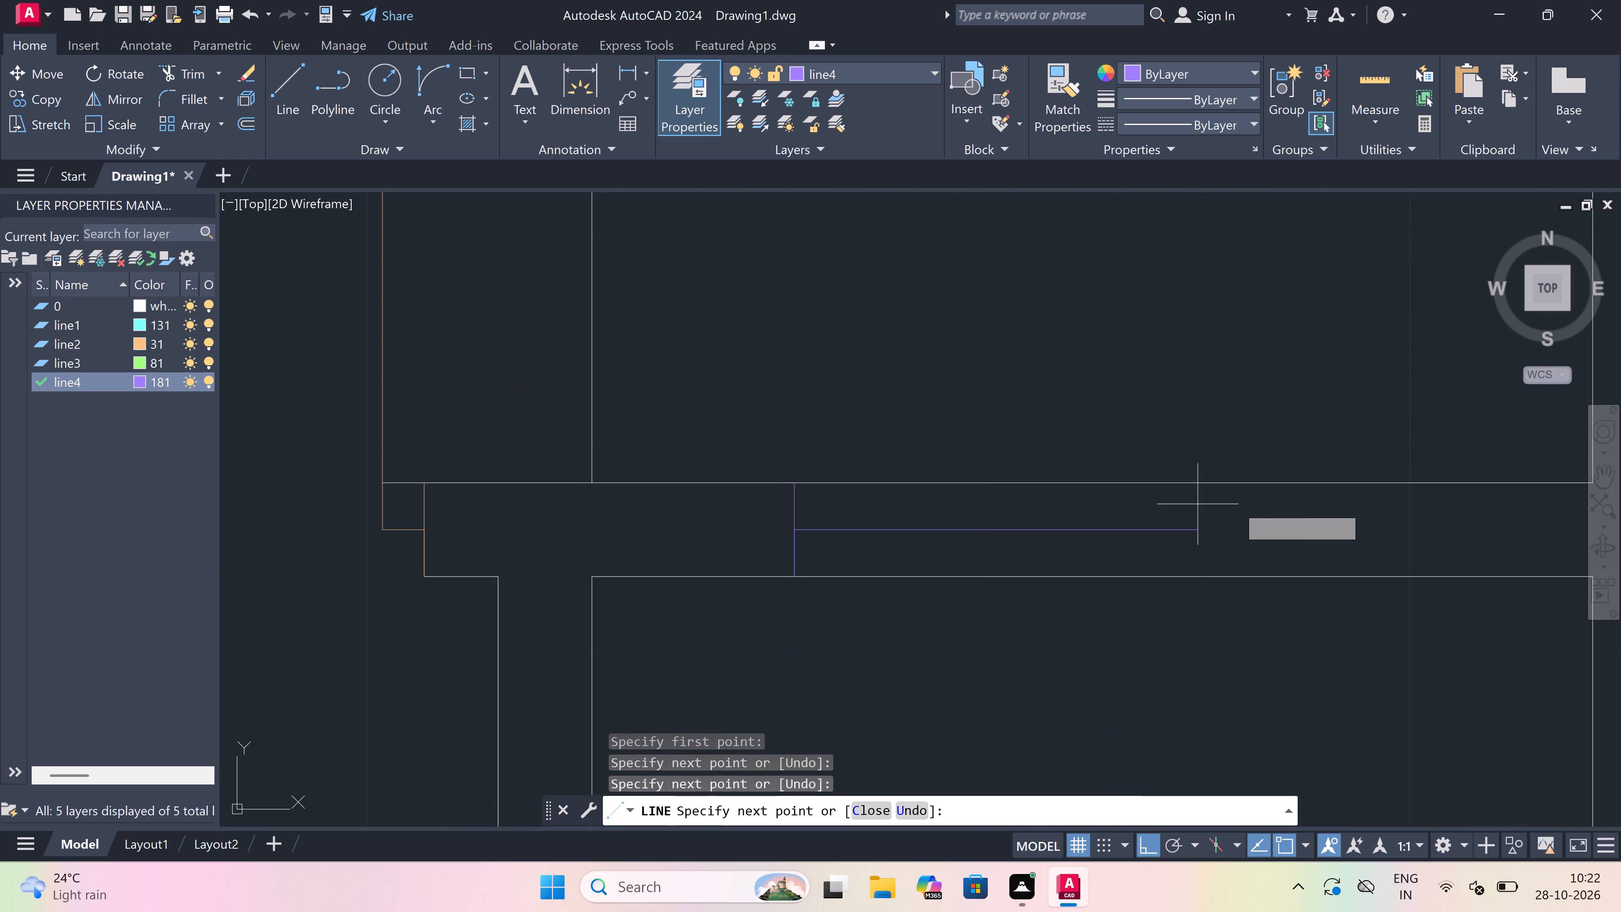
pyautogui.press('2')
pyautogui.press("'")
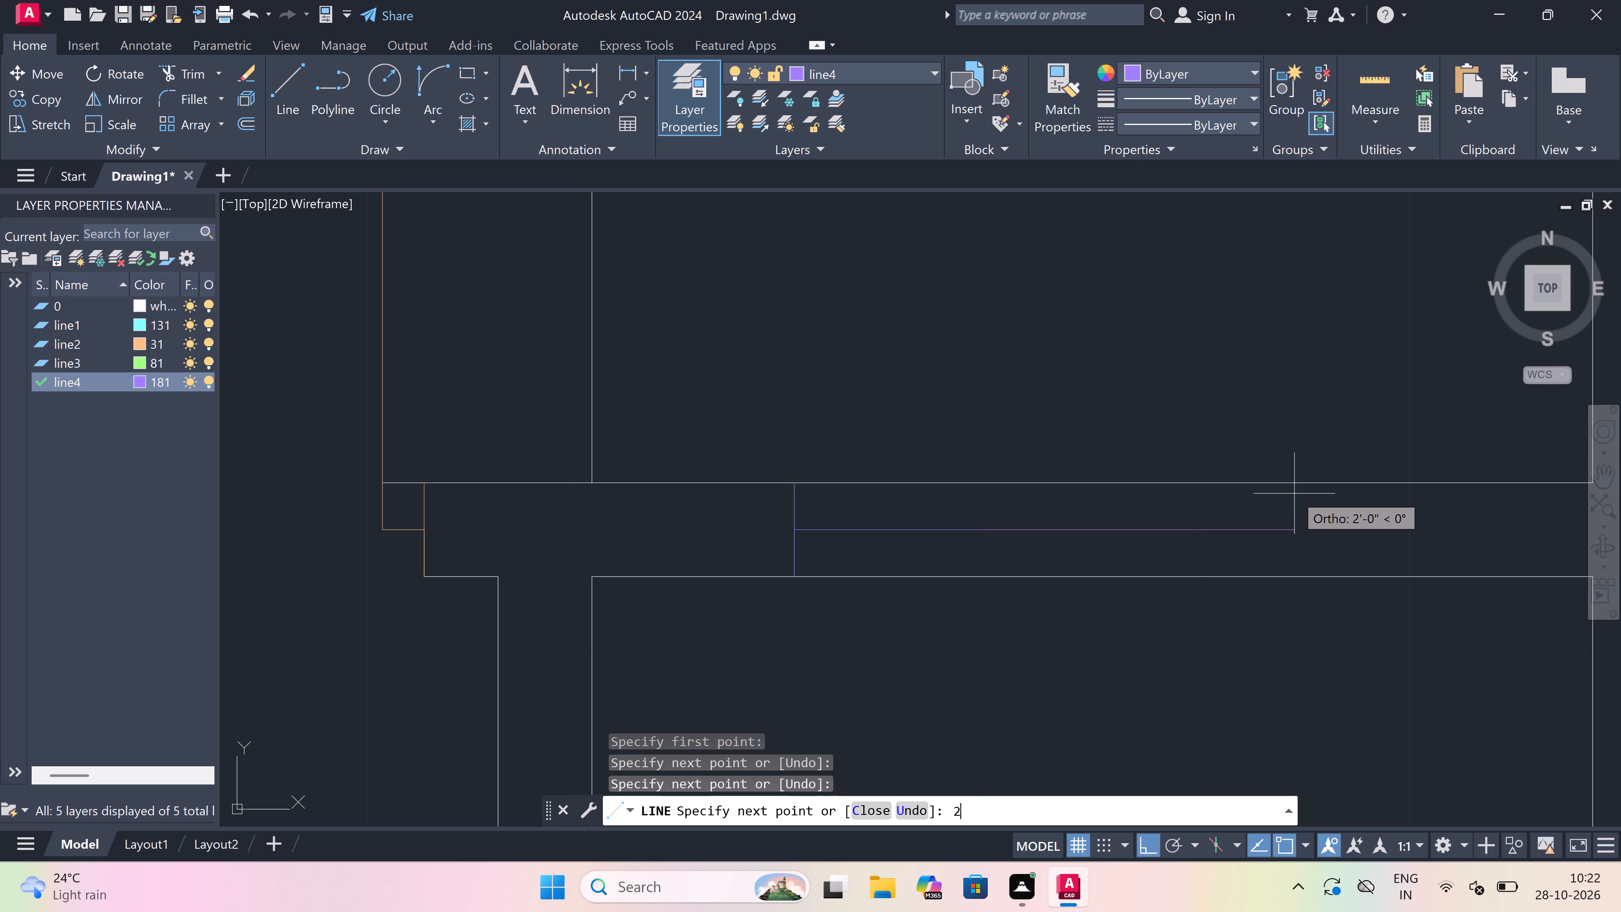
pyautogui.press('space')
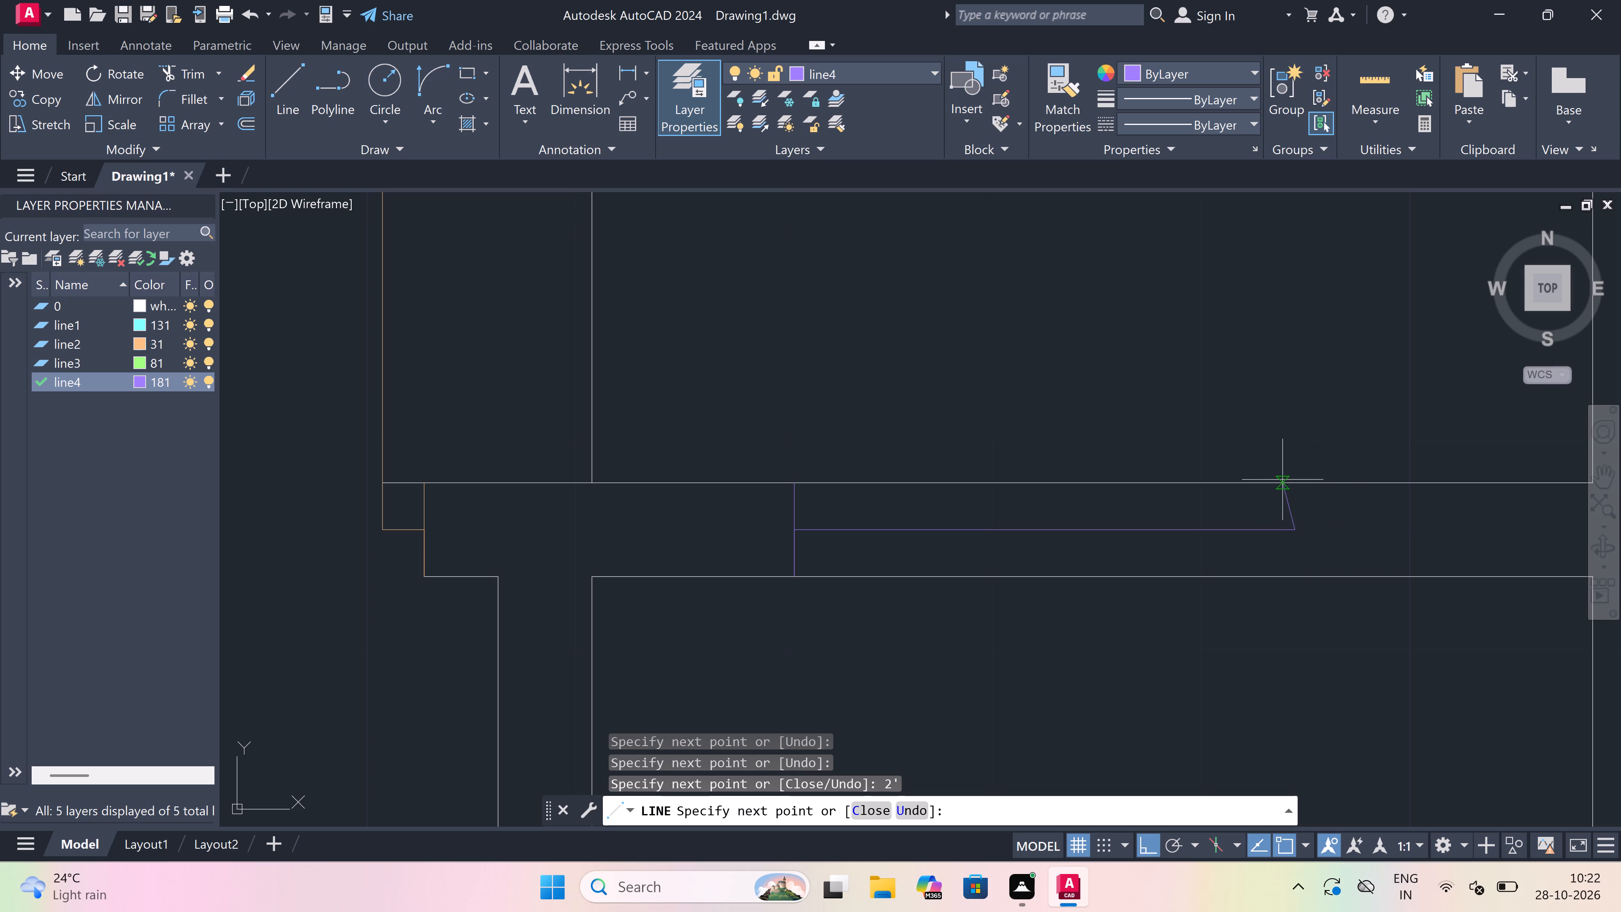
pyautogui.click(1289, 480)
pyautogui.click(1294, 576)
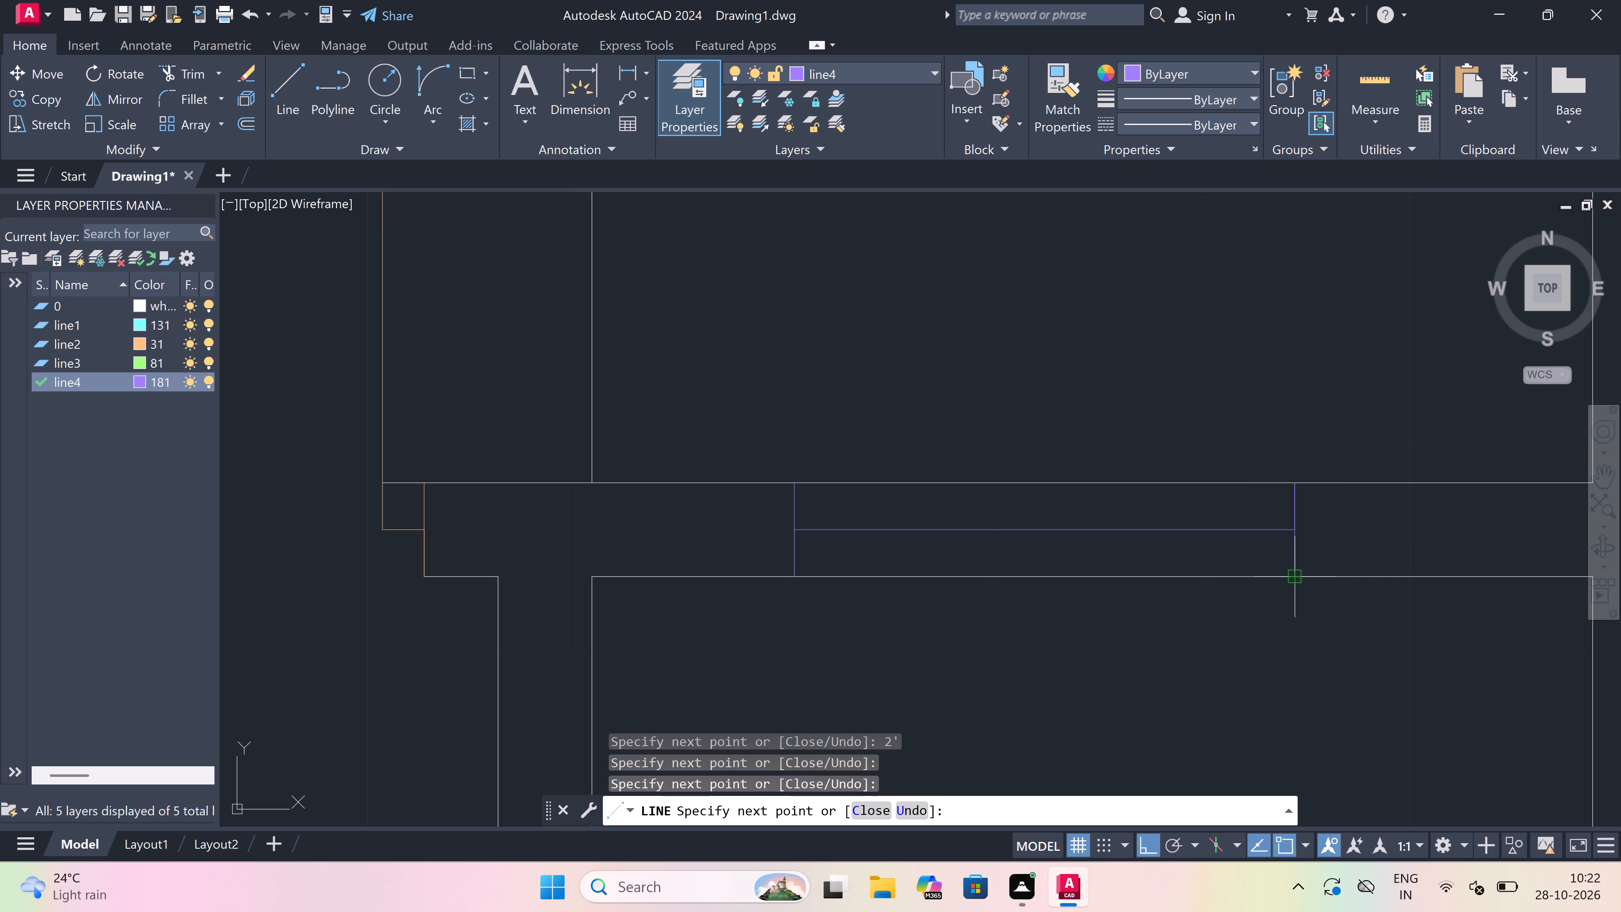
pyautogui.press('Escape')
# Trim the inner and outer wall lines between the jambs of the small room's 2' window.
pyautogui.write('tr')
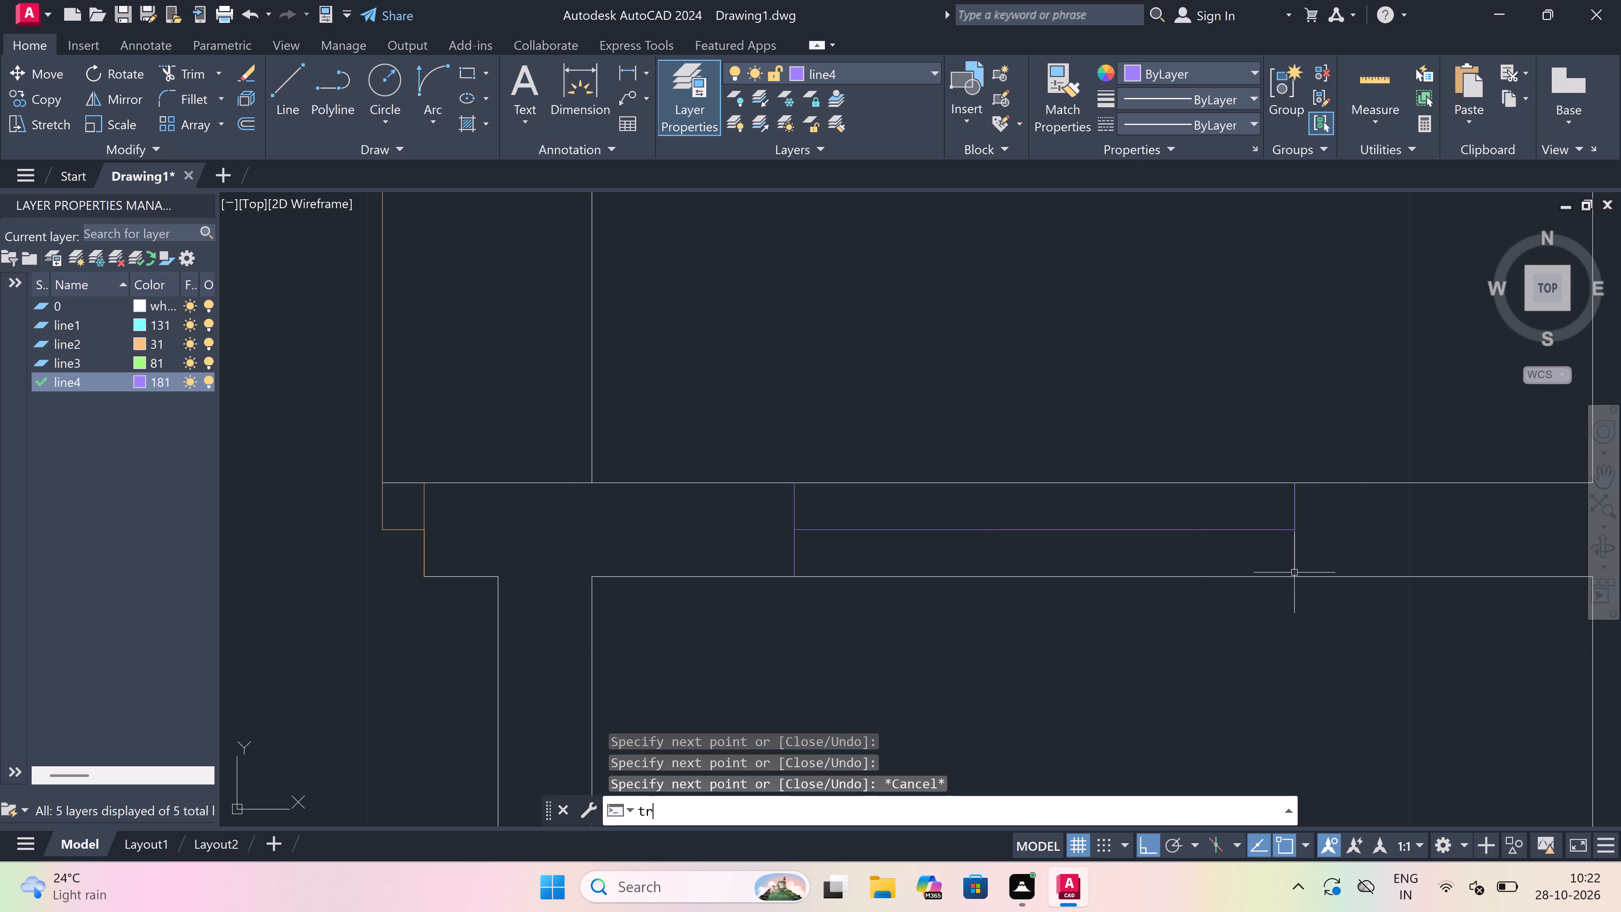
pyautogui.press('space')
pyautogui.click(1165, 578)
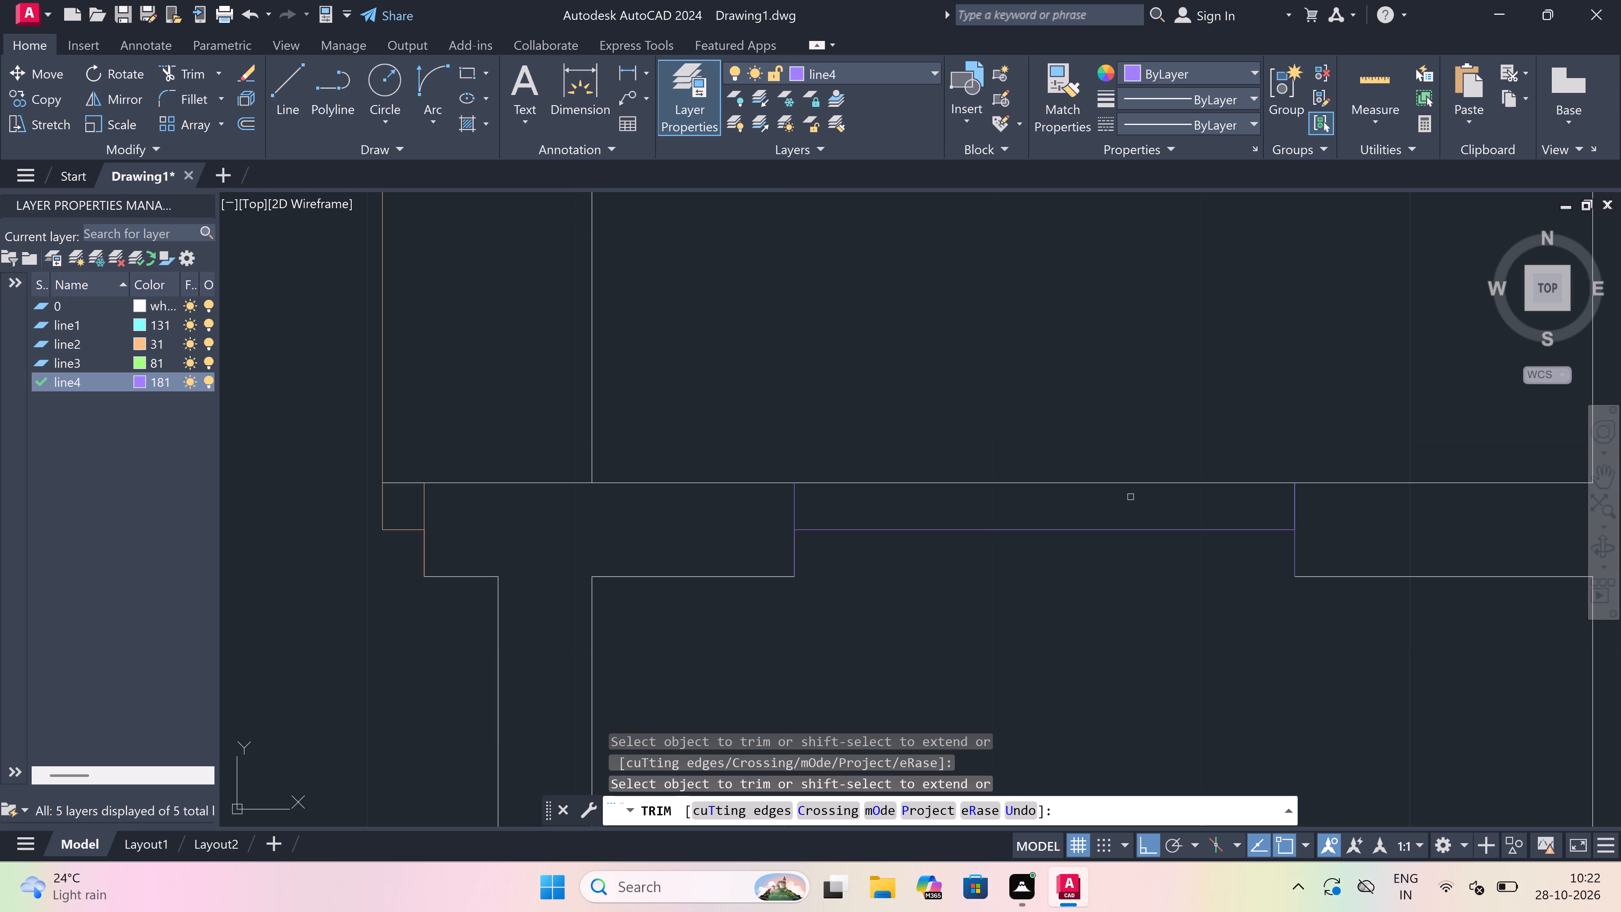
pyautogui.click(1130, 483)
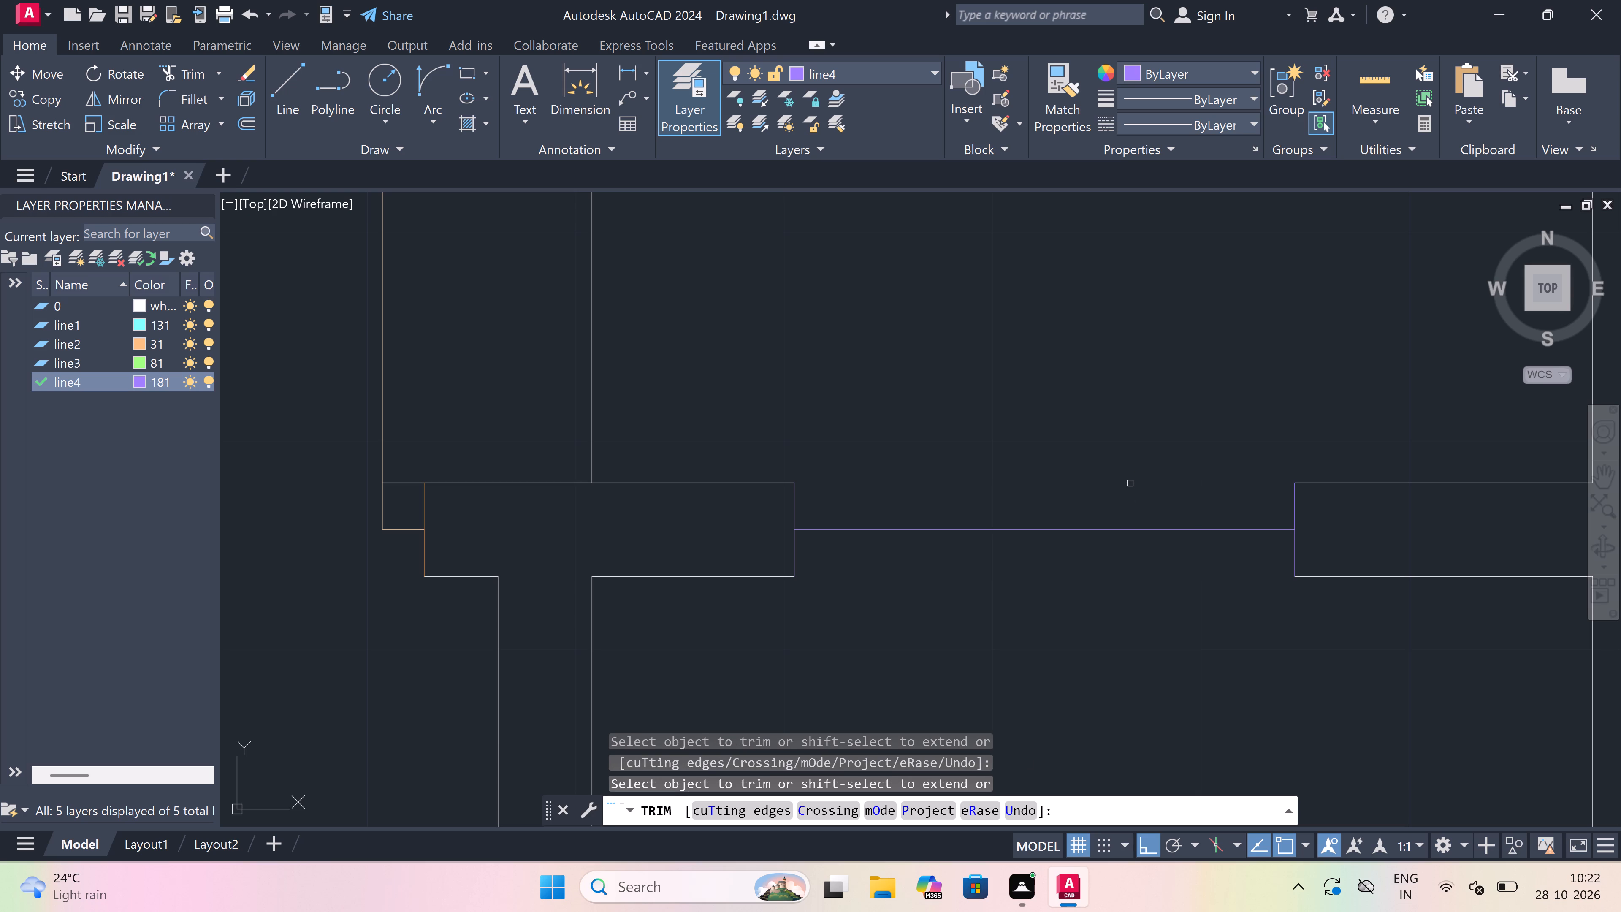
pyautogui.press('Escape')
# Draw the outer and inner face lines of the small room's 2' window between its jambs.
pyautogui.press('l')
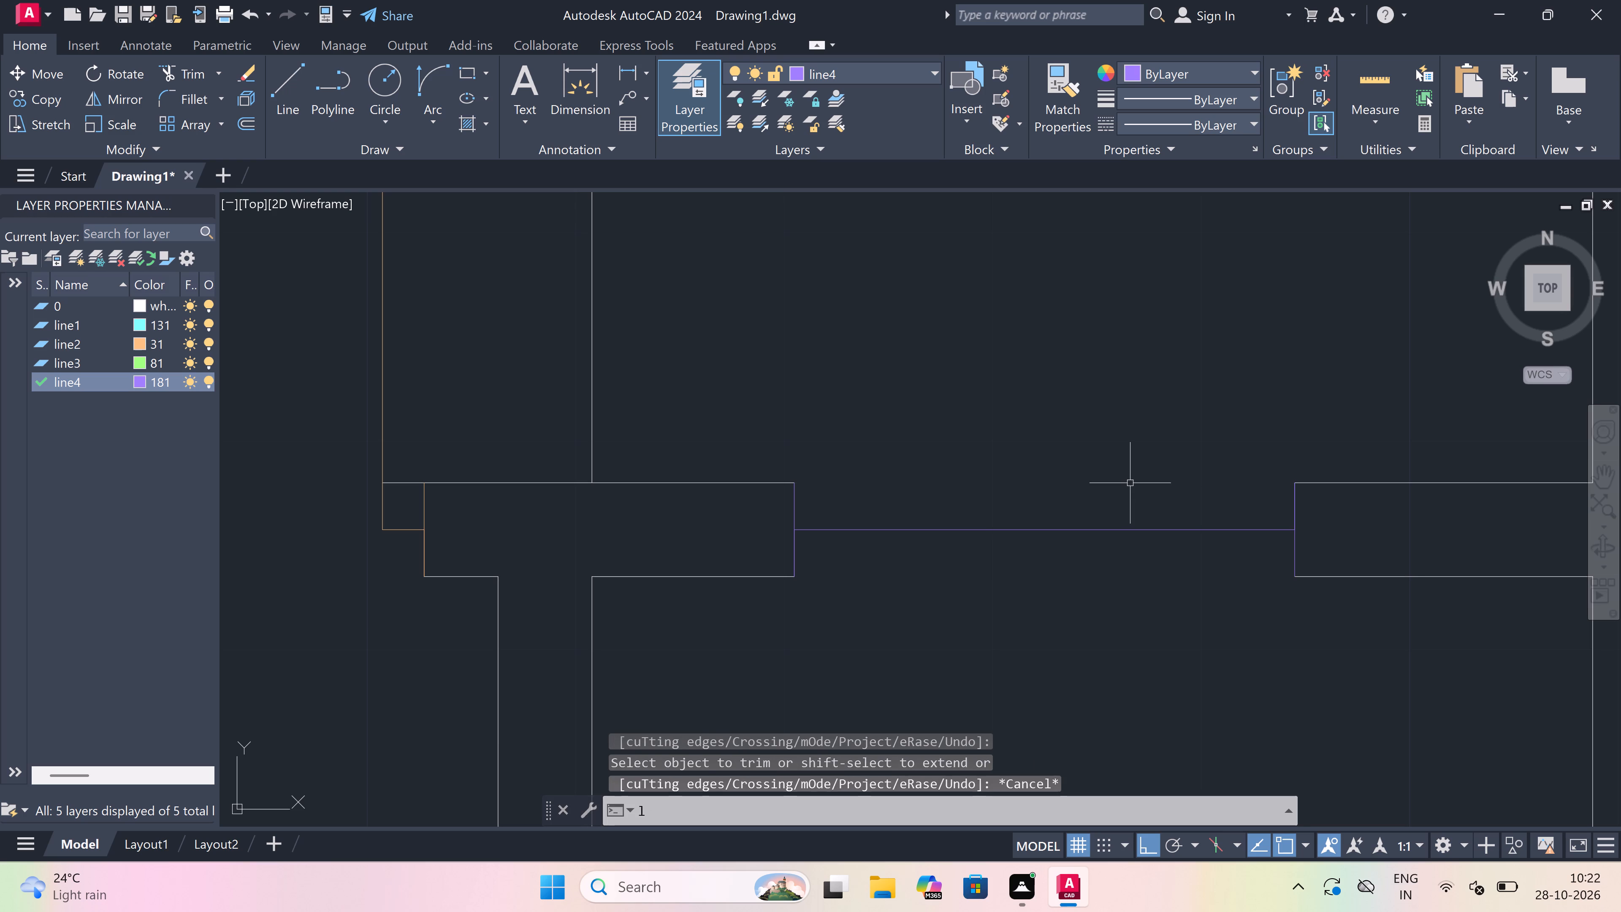
pyautogui.press('space')
pyautogui.moveTo(1292, 476); pyautogui.dragTo(1267, 472)
pyautogui.click(798, 474)
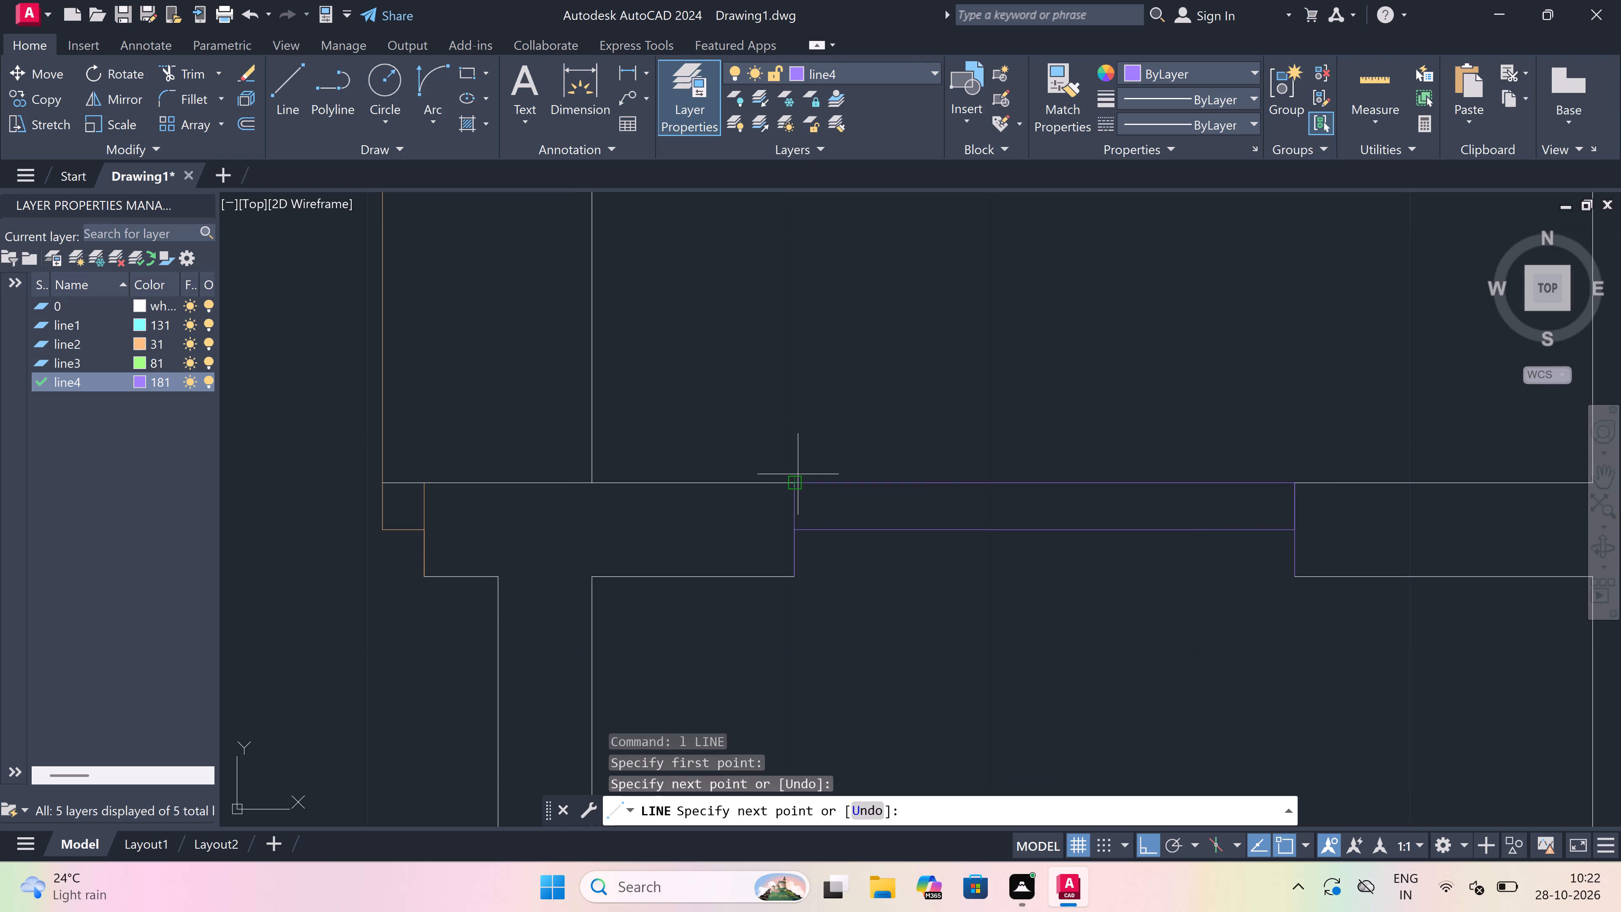
pyautogui.press('Escape')
pyautogui.press('space')
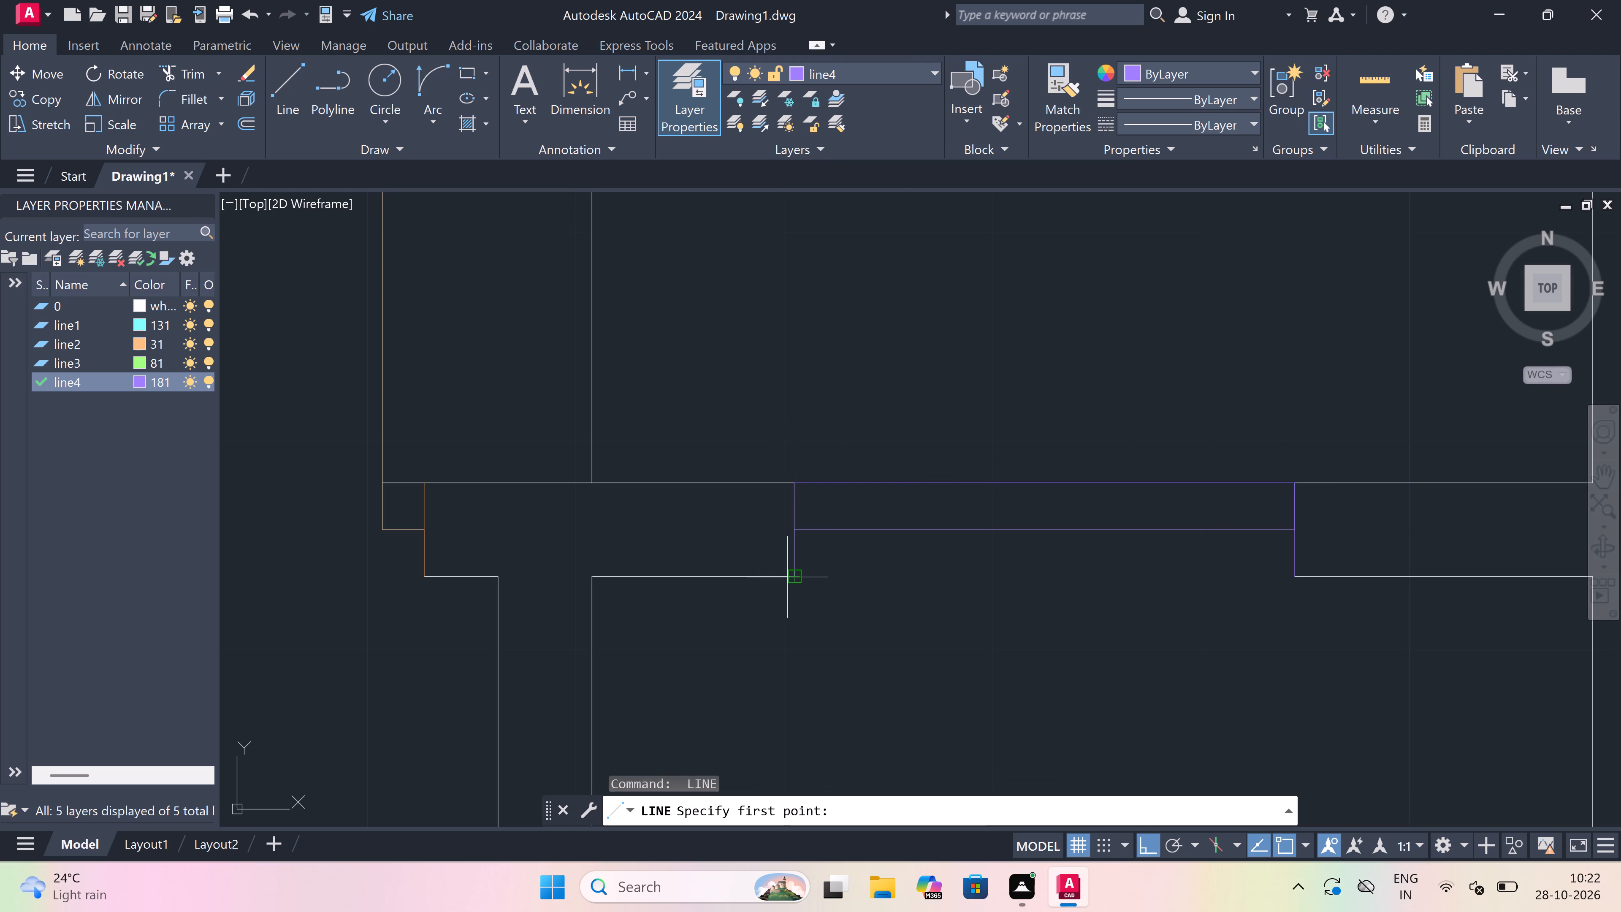
pyautogui.moveTo(788, 574); pyautogui.dragTo(823, 572)
pyautogui.click(1296, 575)
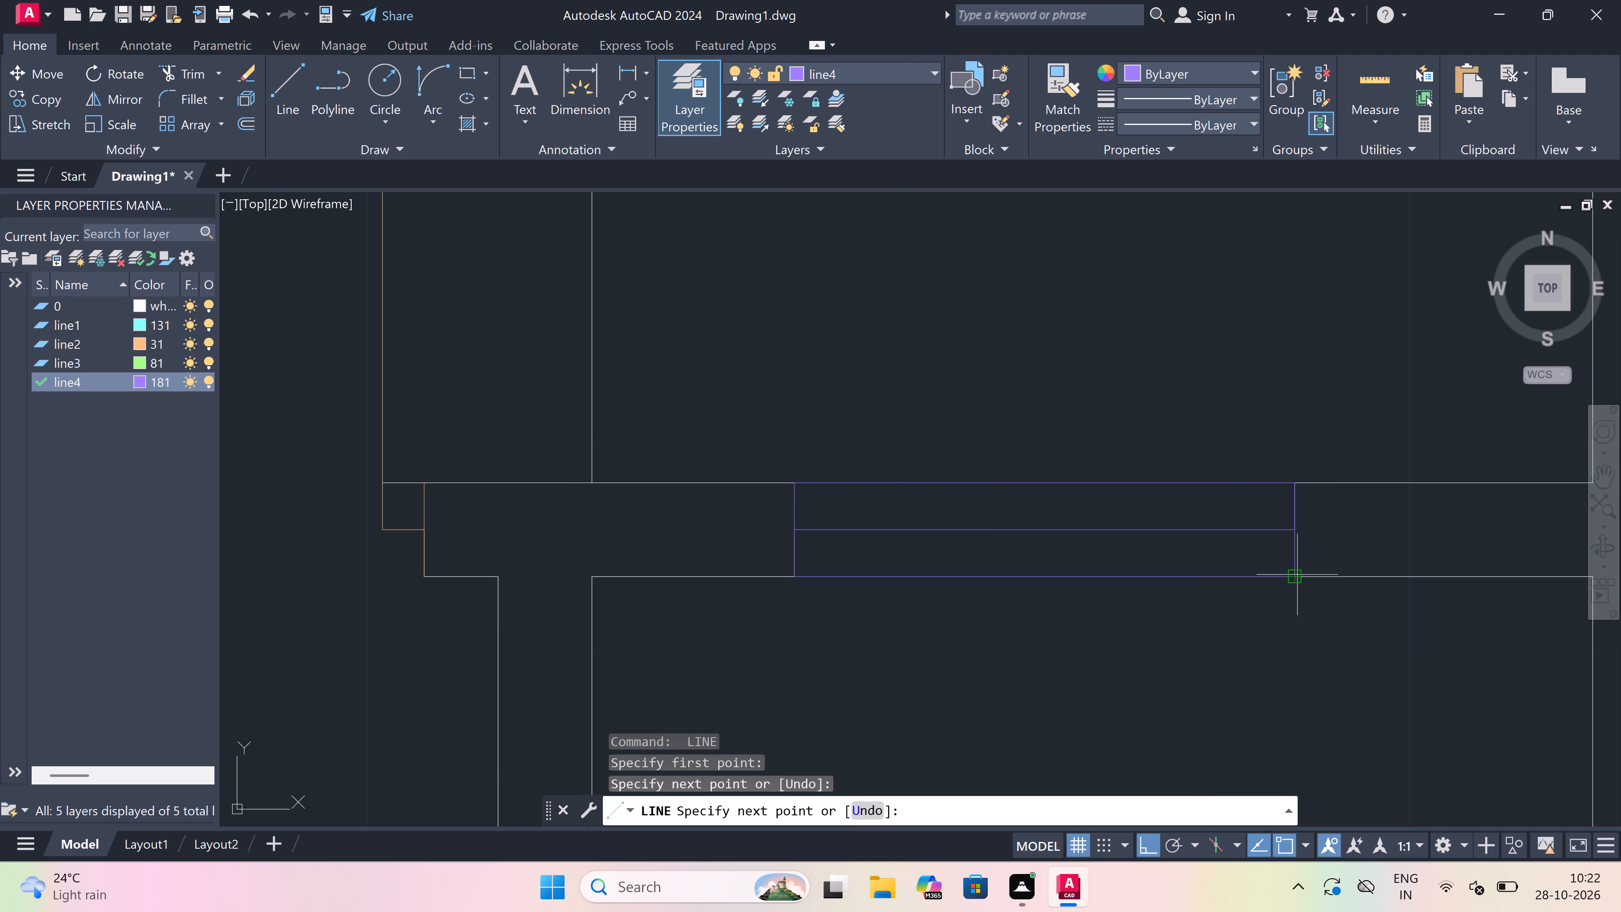
pyautogui.press('Escape')
# Draw a 5' window's two jambs and centre line in the north wall of the projecting room between the second and easternmost balconies.
pyautogui.scroll(-4, 884, 438)
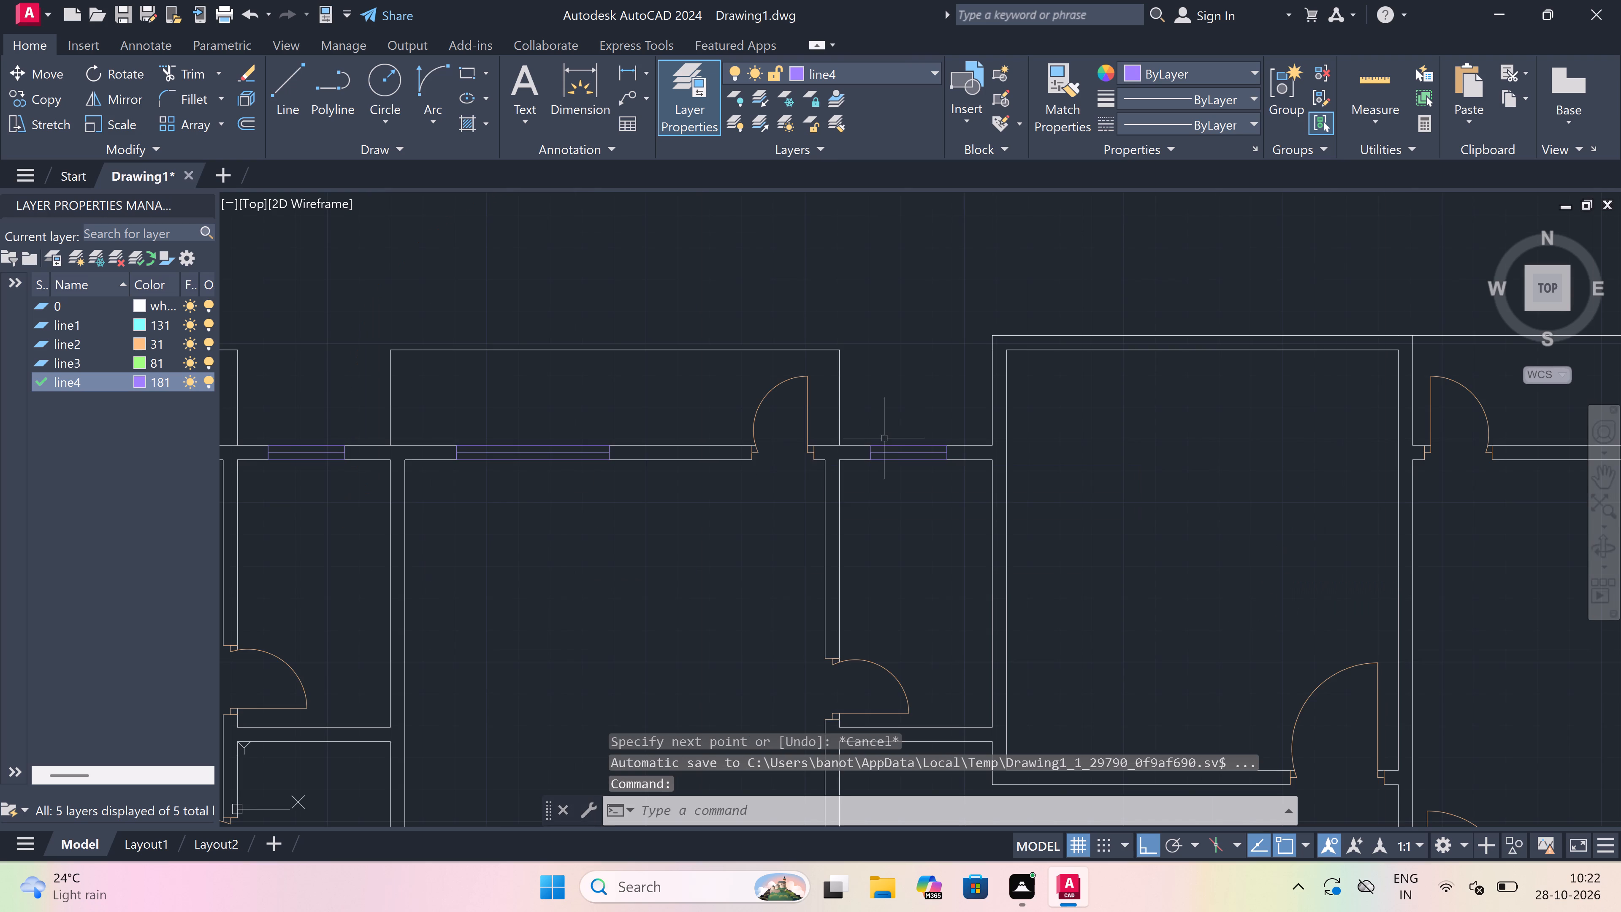
pyautogui.press('space')
pyautogui.scroll(-2, 895, 428)
pyautogui.scroll(1, 1001, 381)
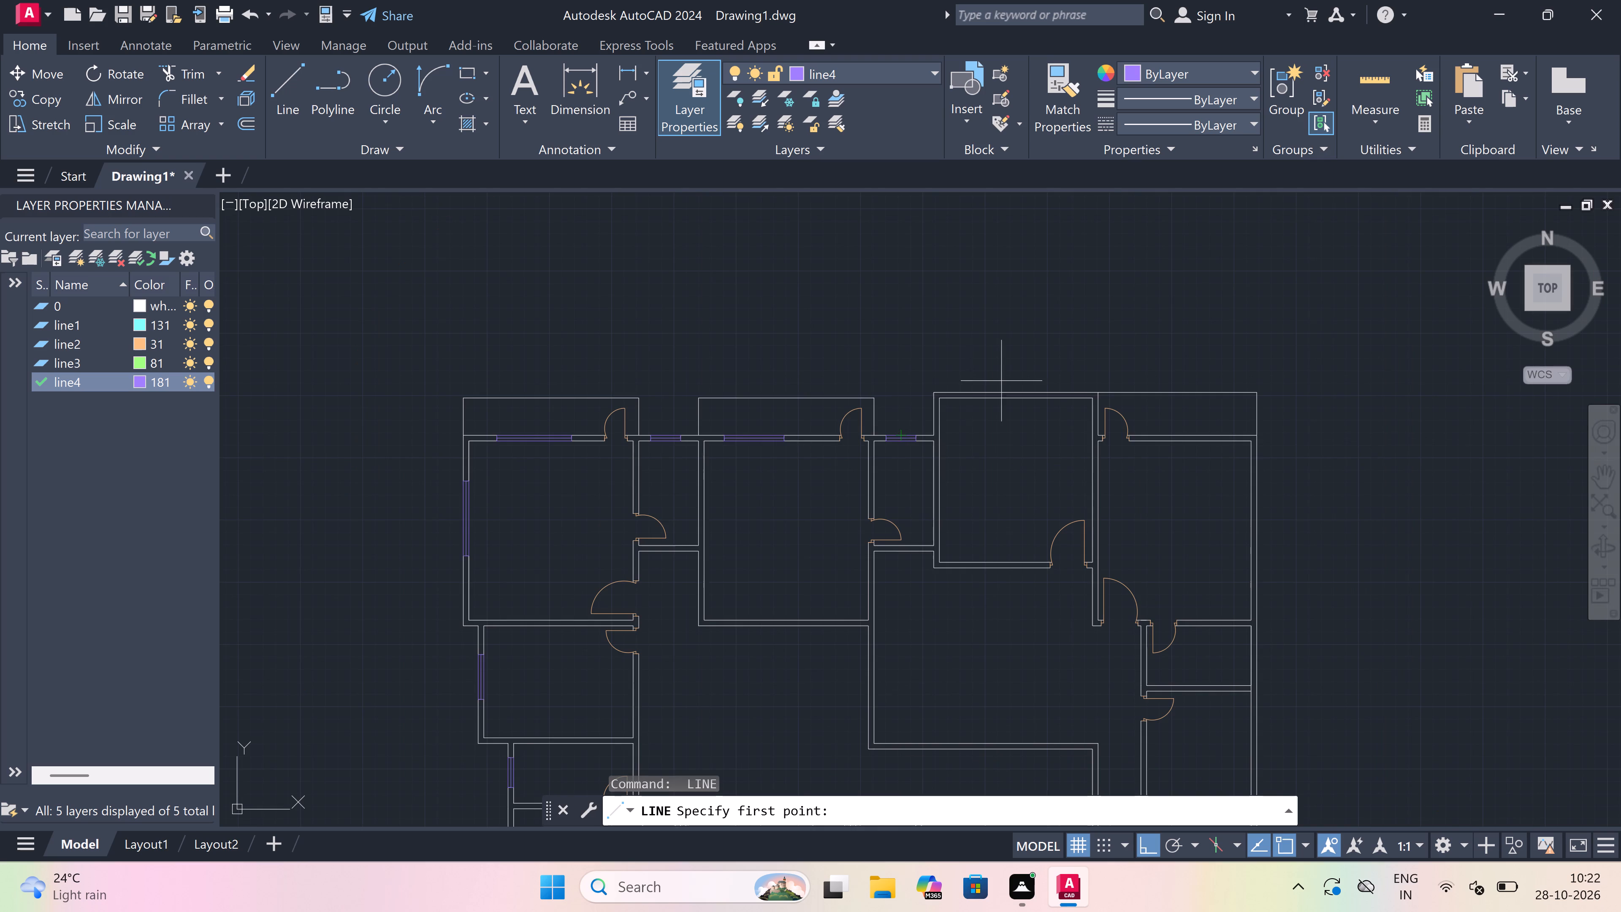
pyautogui.scroll(2, 1001, 381)
pyautogui.click(874, 422)
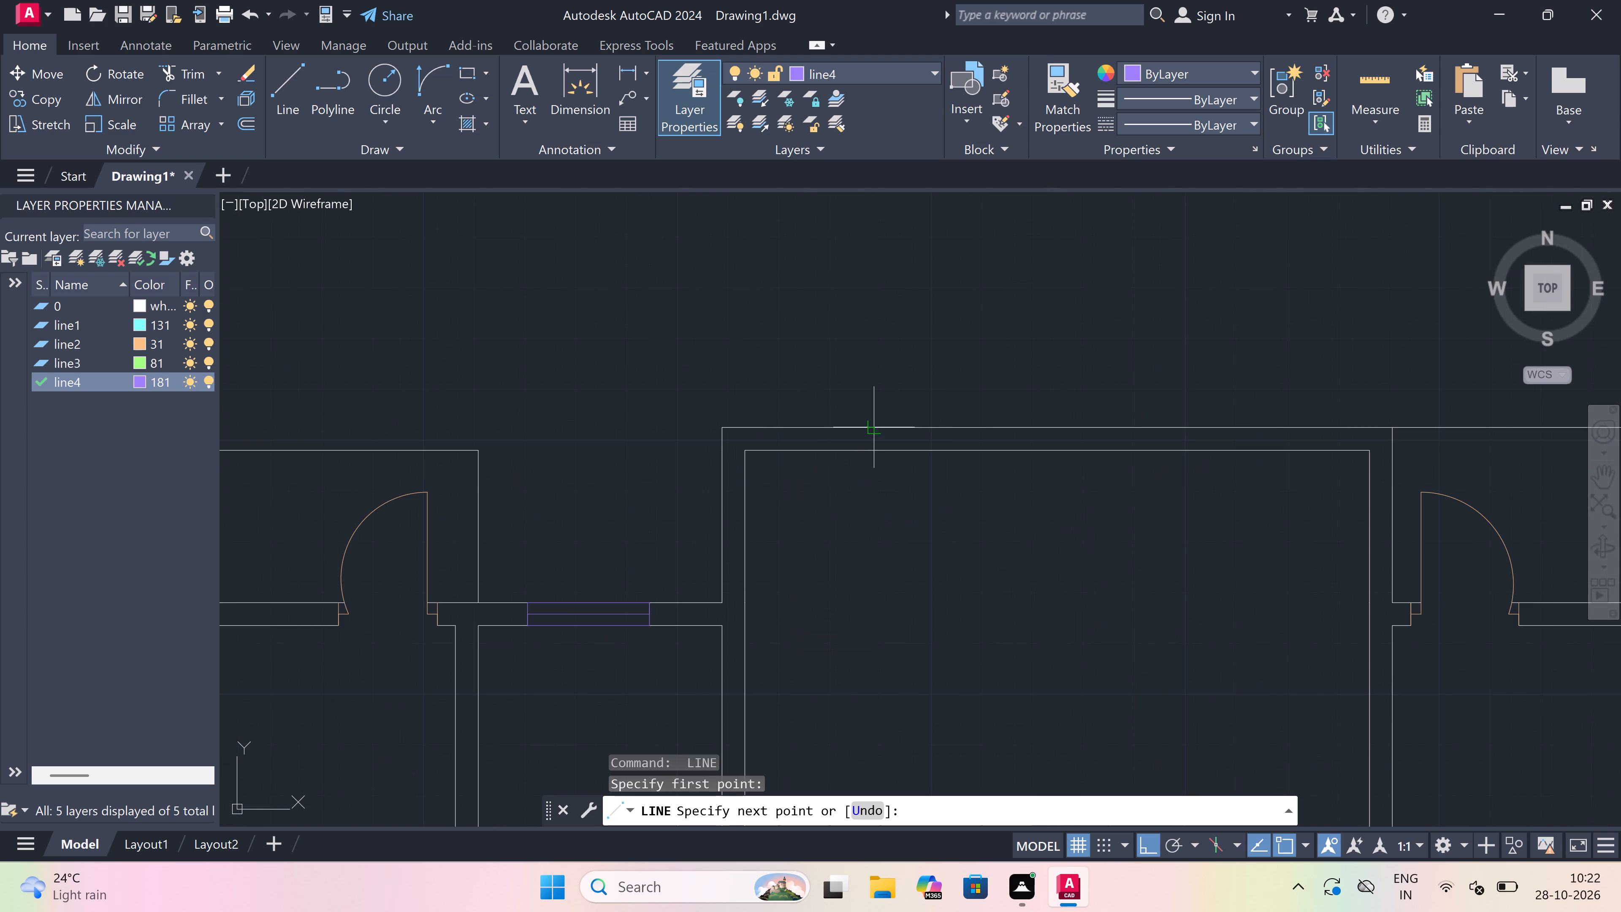
pyautogui.click(871, 444)
pyautogui.moveTo(872, 435); pyautogui.dragTo(877, 435)
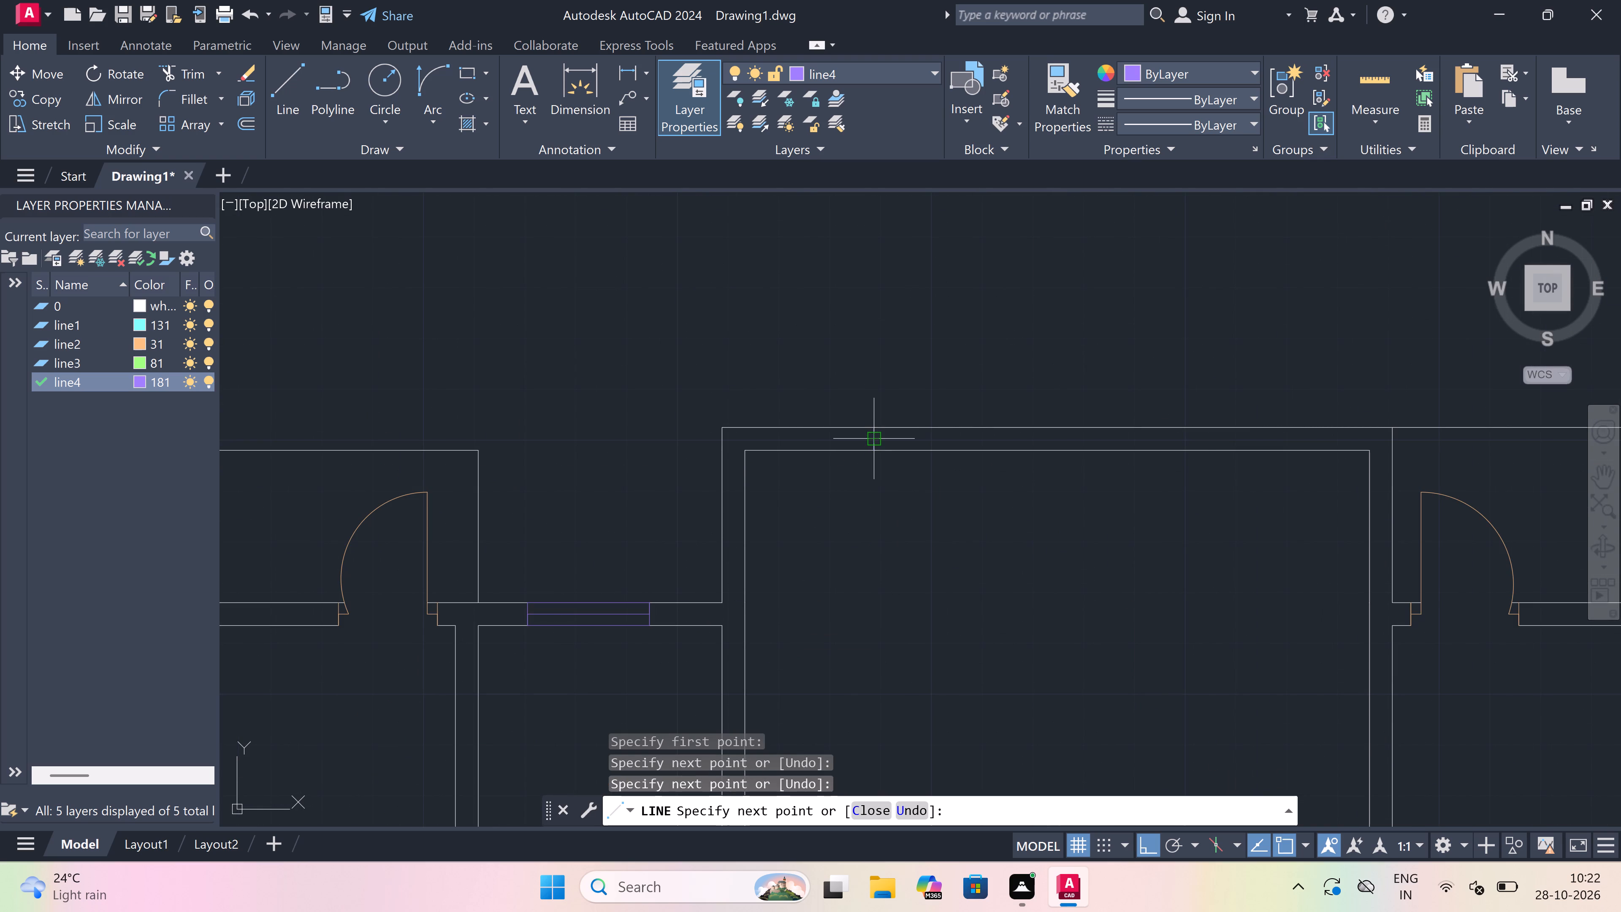
pyautogui.write("5'")
pyautogui.press('space')
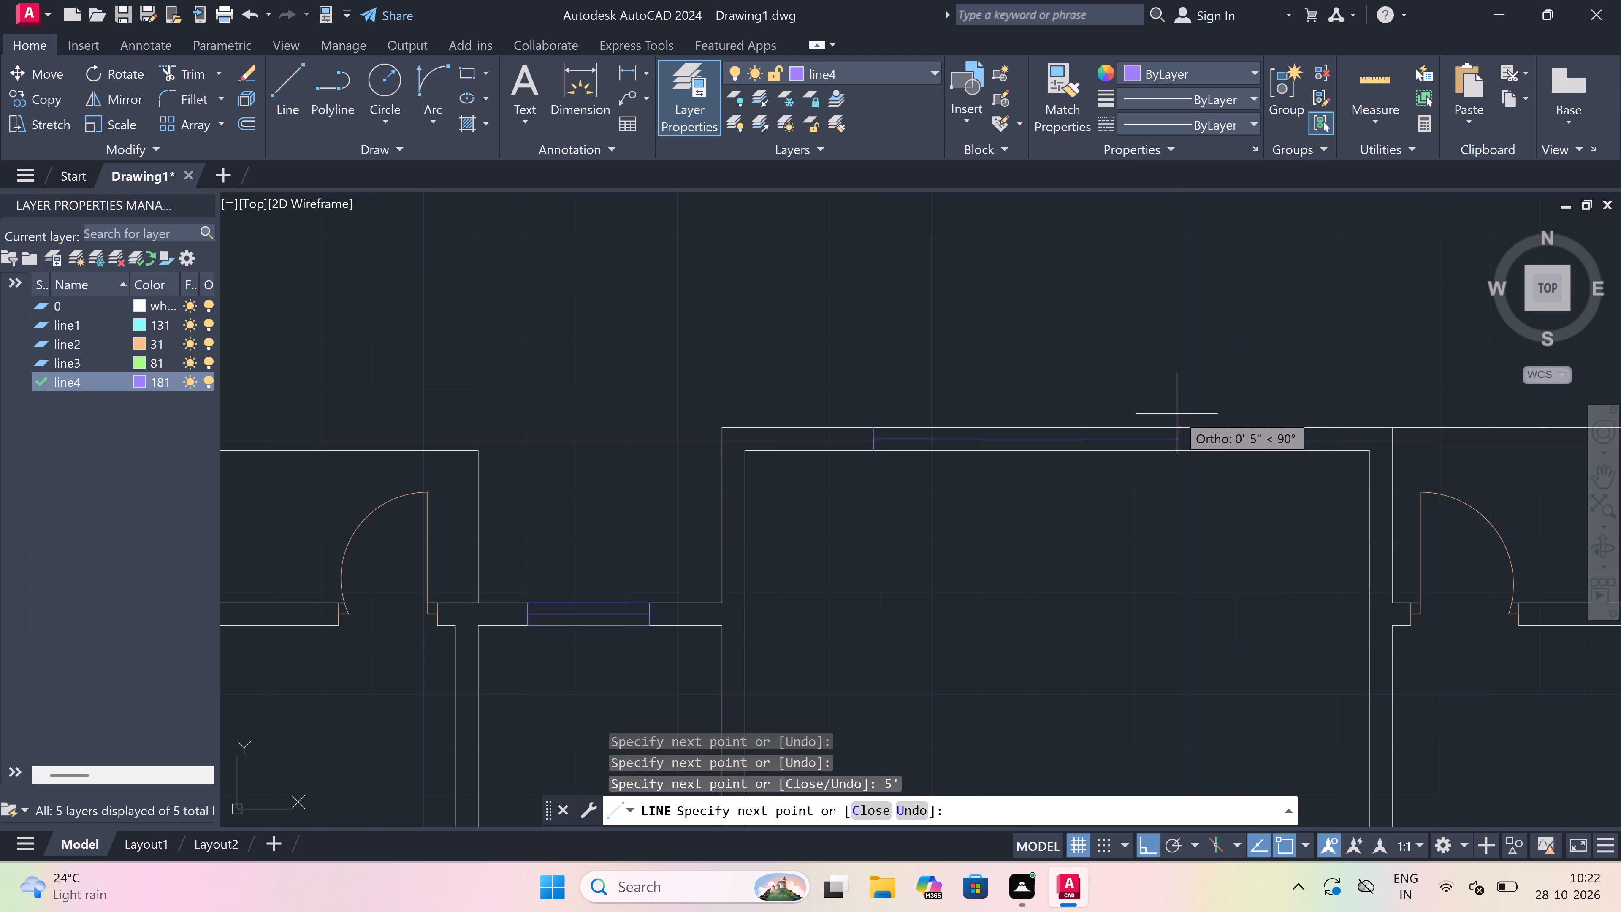
pyautogui.click(1177, 427)
pyautogui.scroll(2, 1177, 426)
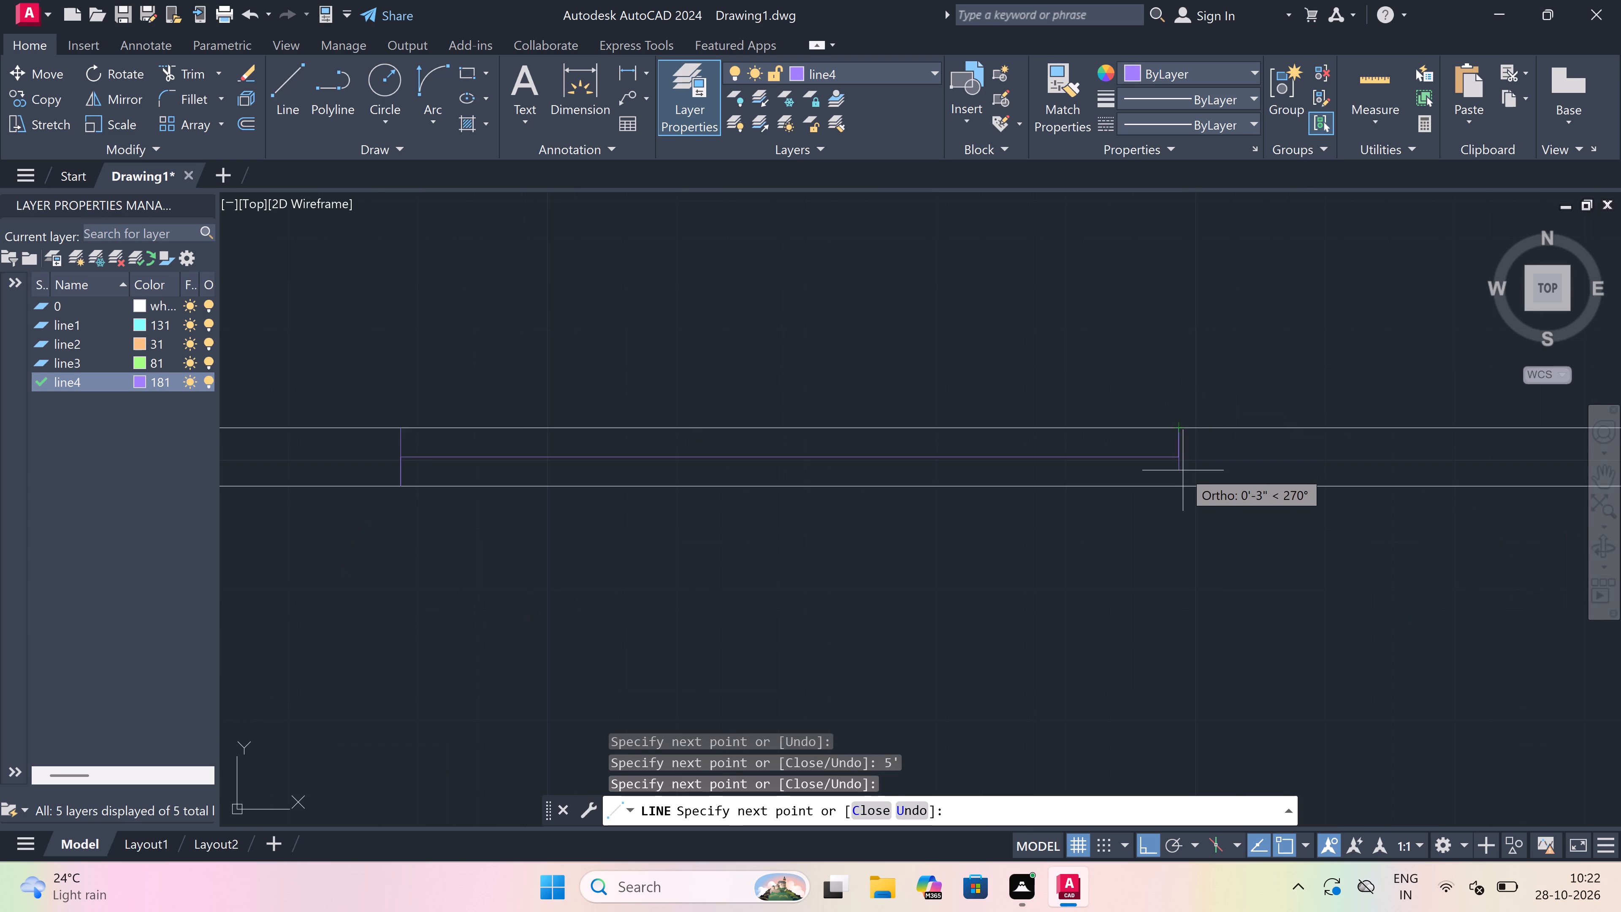
pyautogui.click(1182, 486)
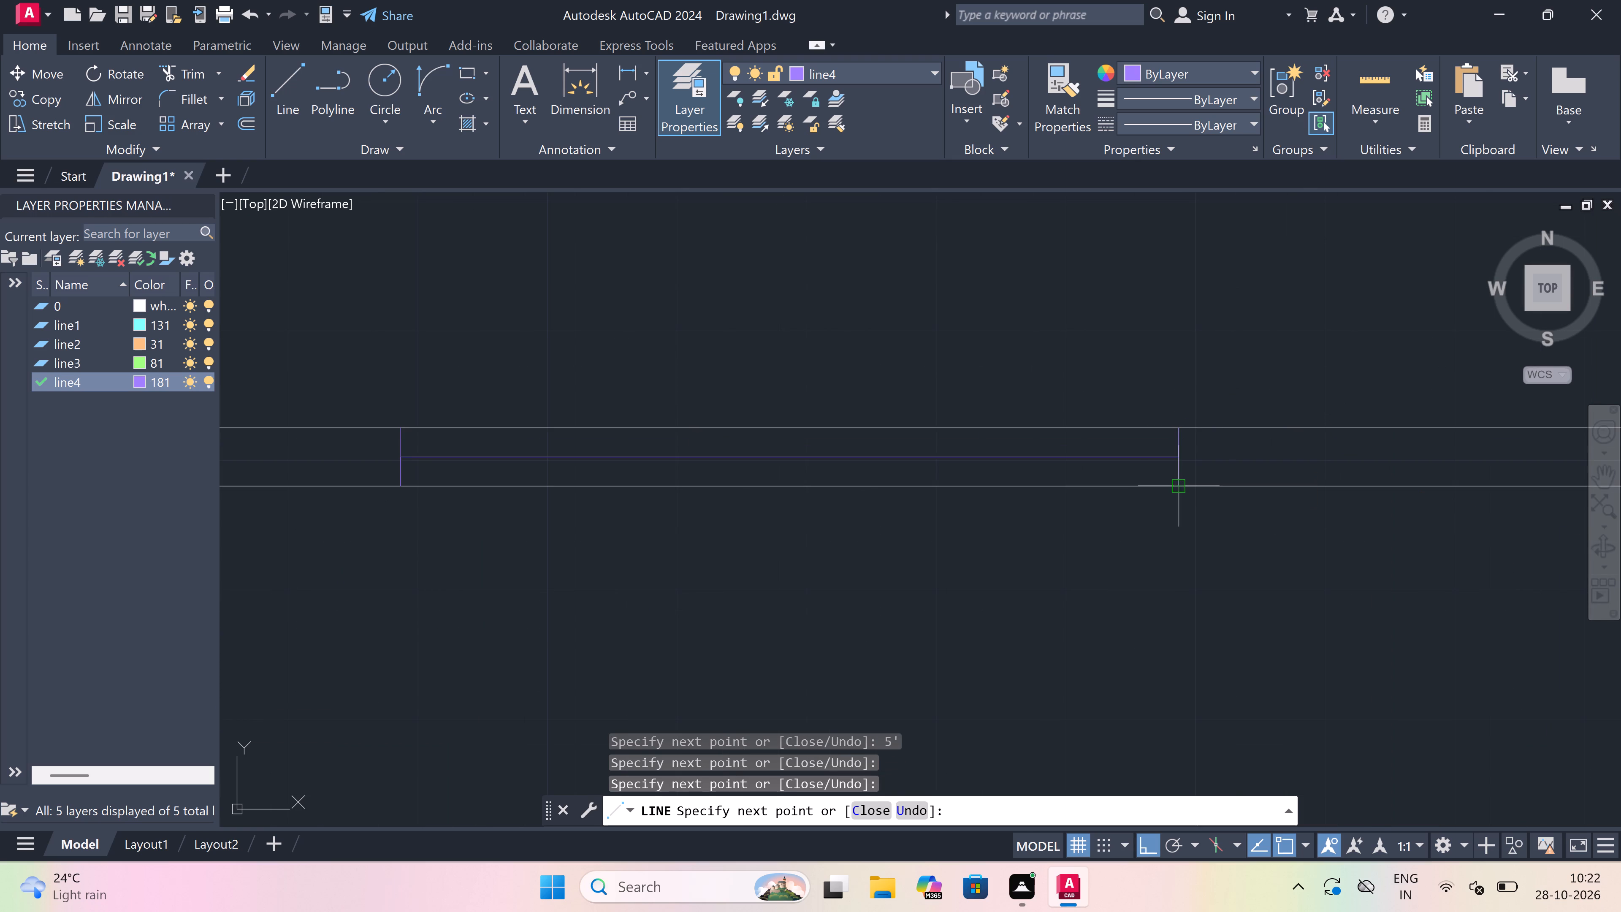
pyautogui.press('Escape')
# Trim the inner and outer wall lines between the jambs of the projecting room's 5' window.
pyautogui.scroll(-2, 1180, 477)
pyautogui.scroll(1, 1102, 456)
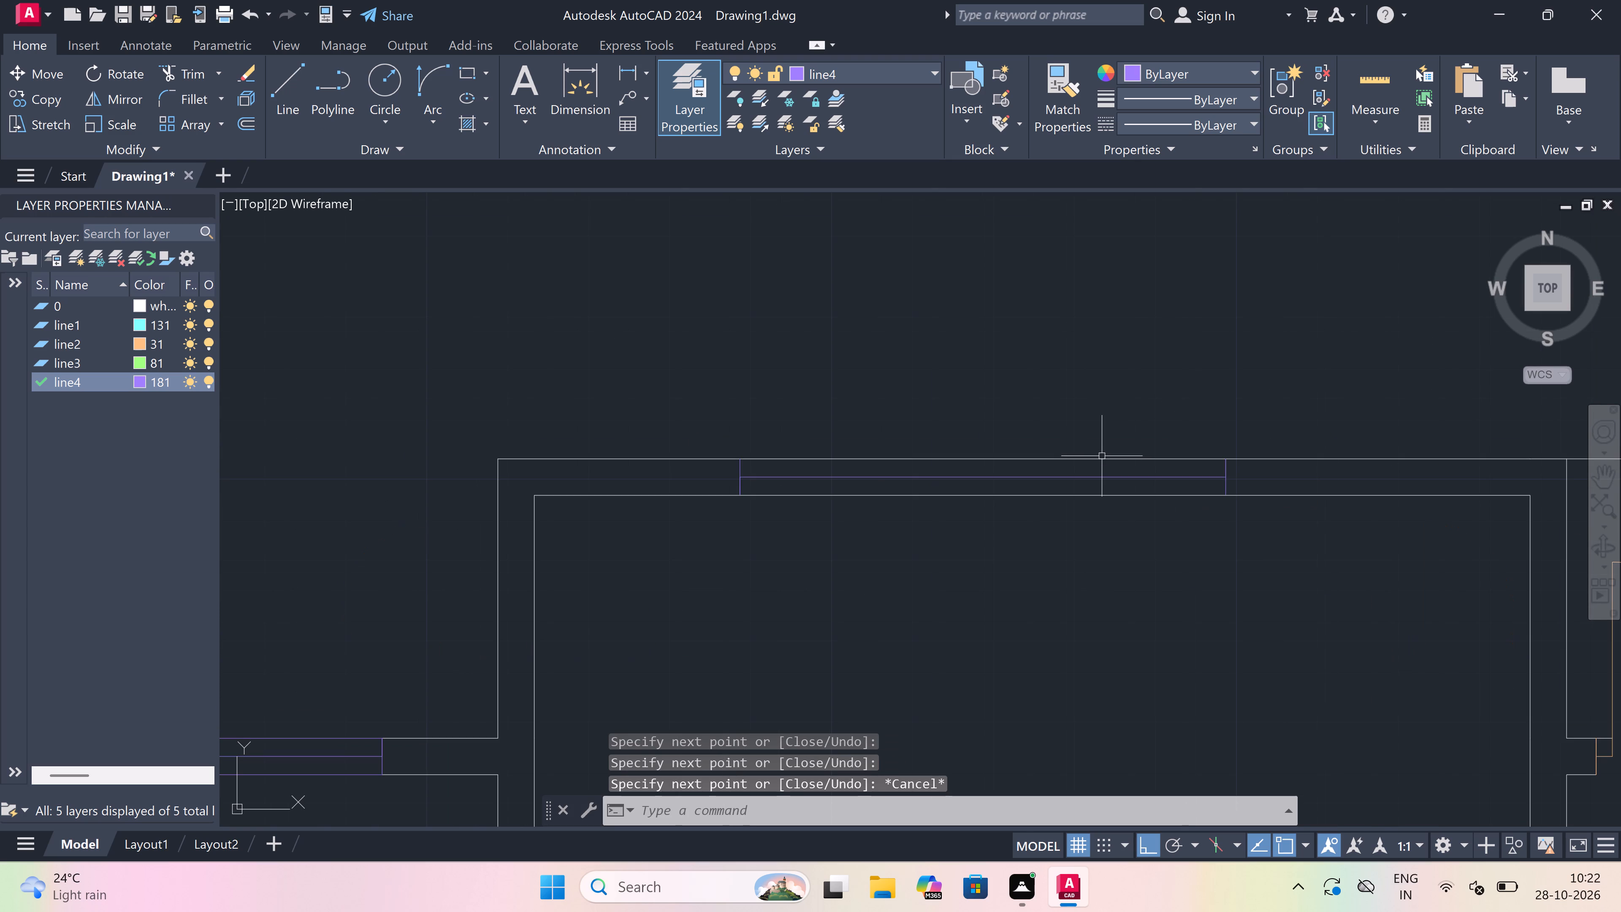
pyautogui.press('t')
pyautogui.press('r')
pyautogui.press('space')
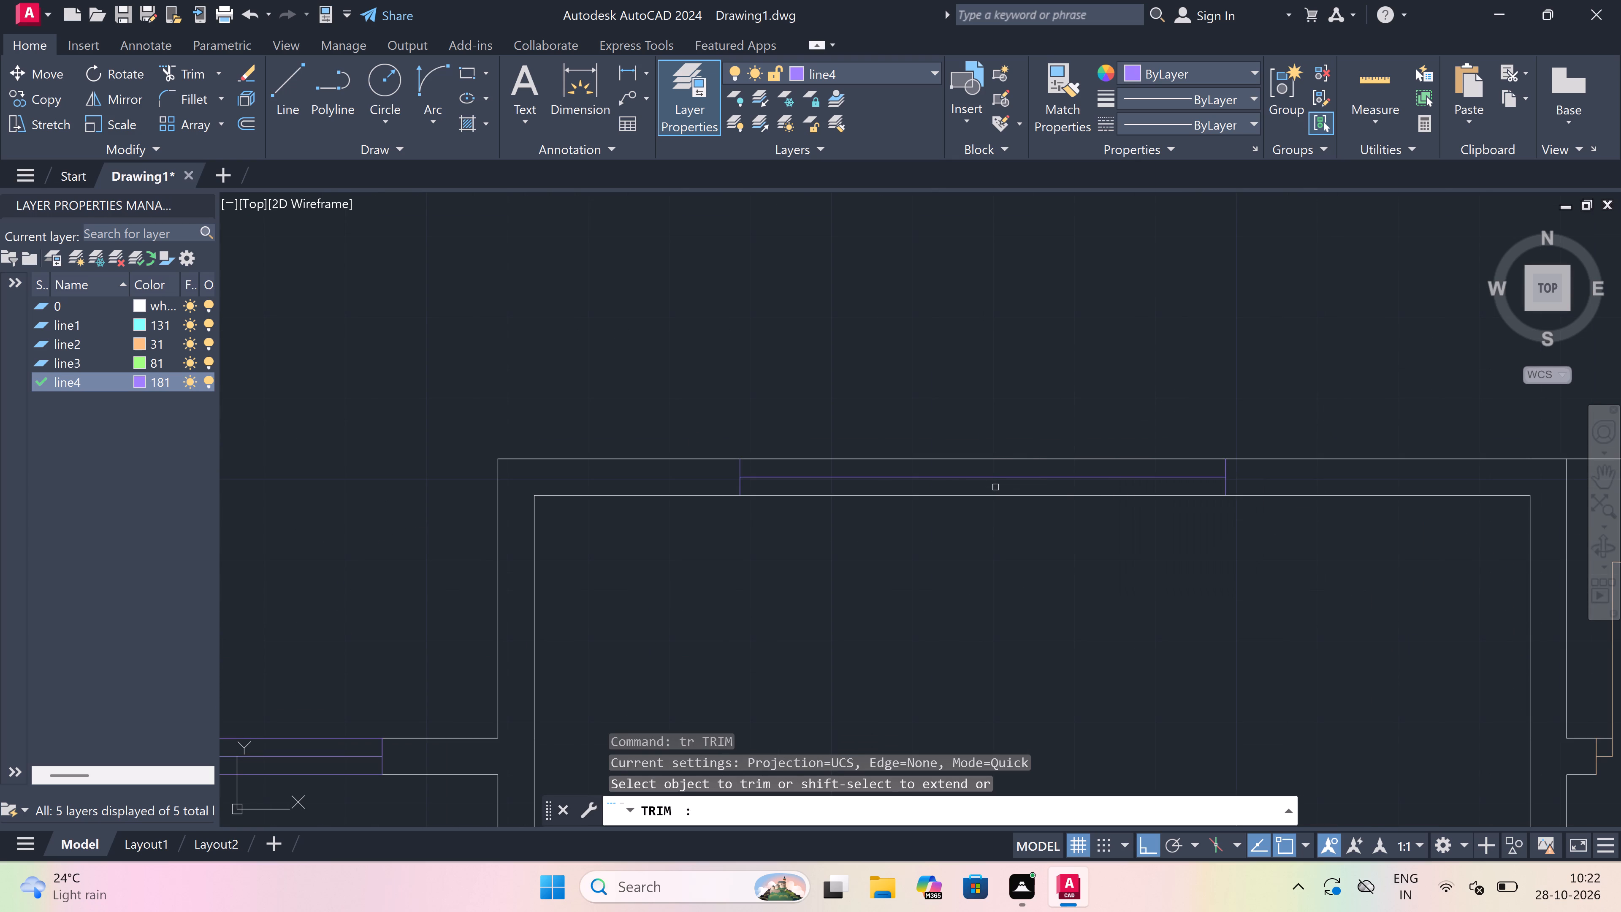
pyautogui.click(992, 495)
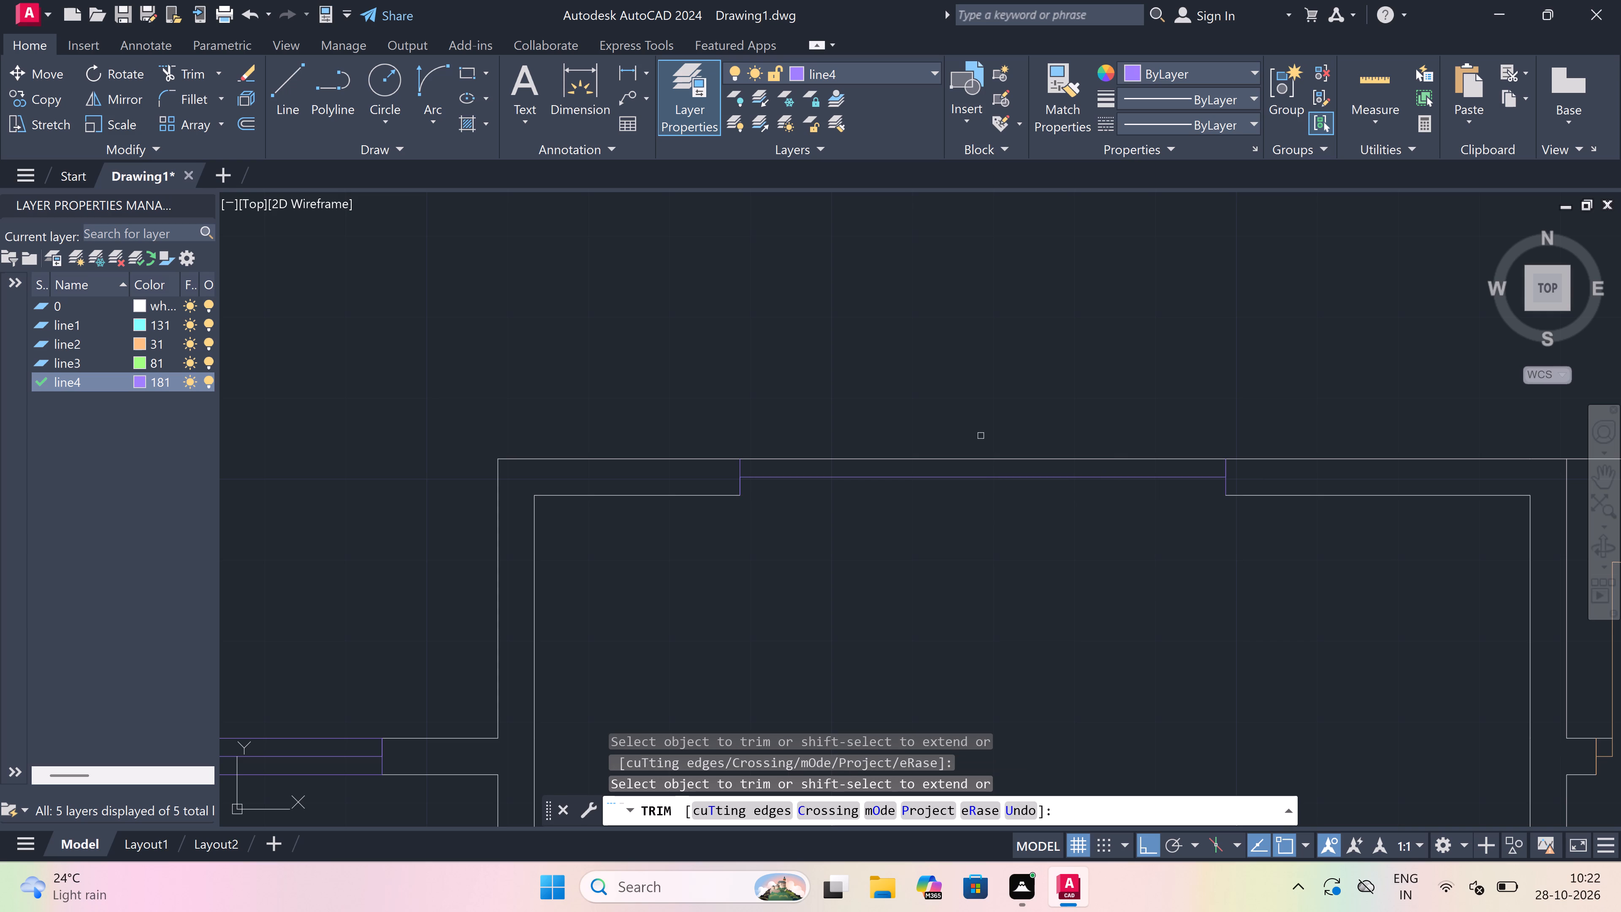
pyautogui.click(979, 461)
pyautogui.press('Escape')
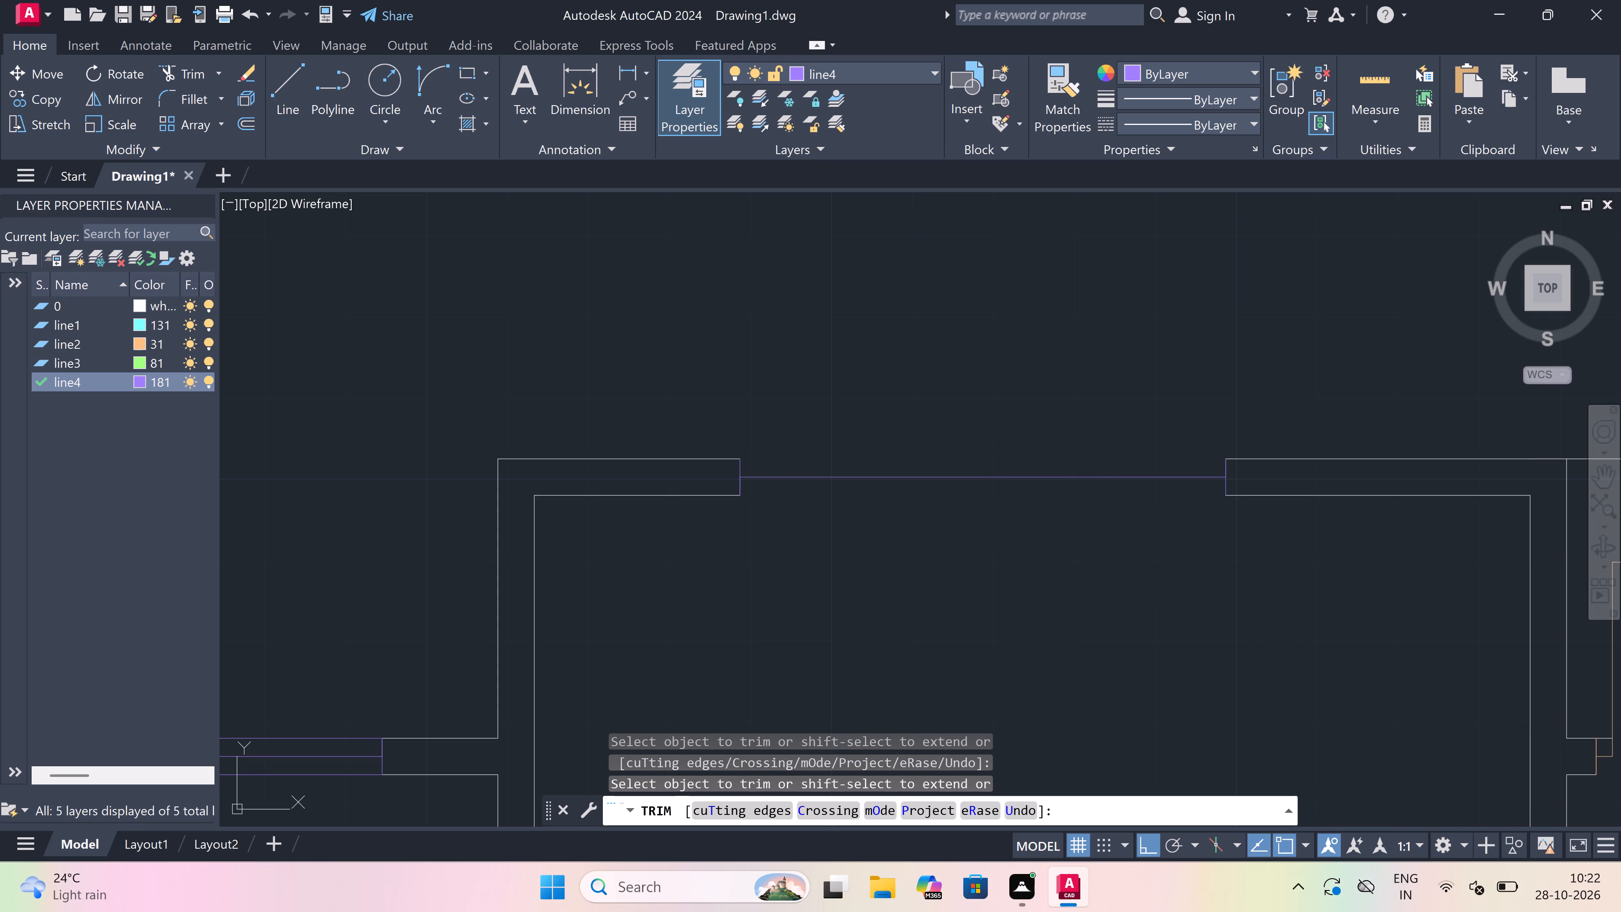
# Draw the outer and inner face lines of the projecting room's 5' window between its jambs.
pyautogui.press('l')
pyautogui.press('space')
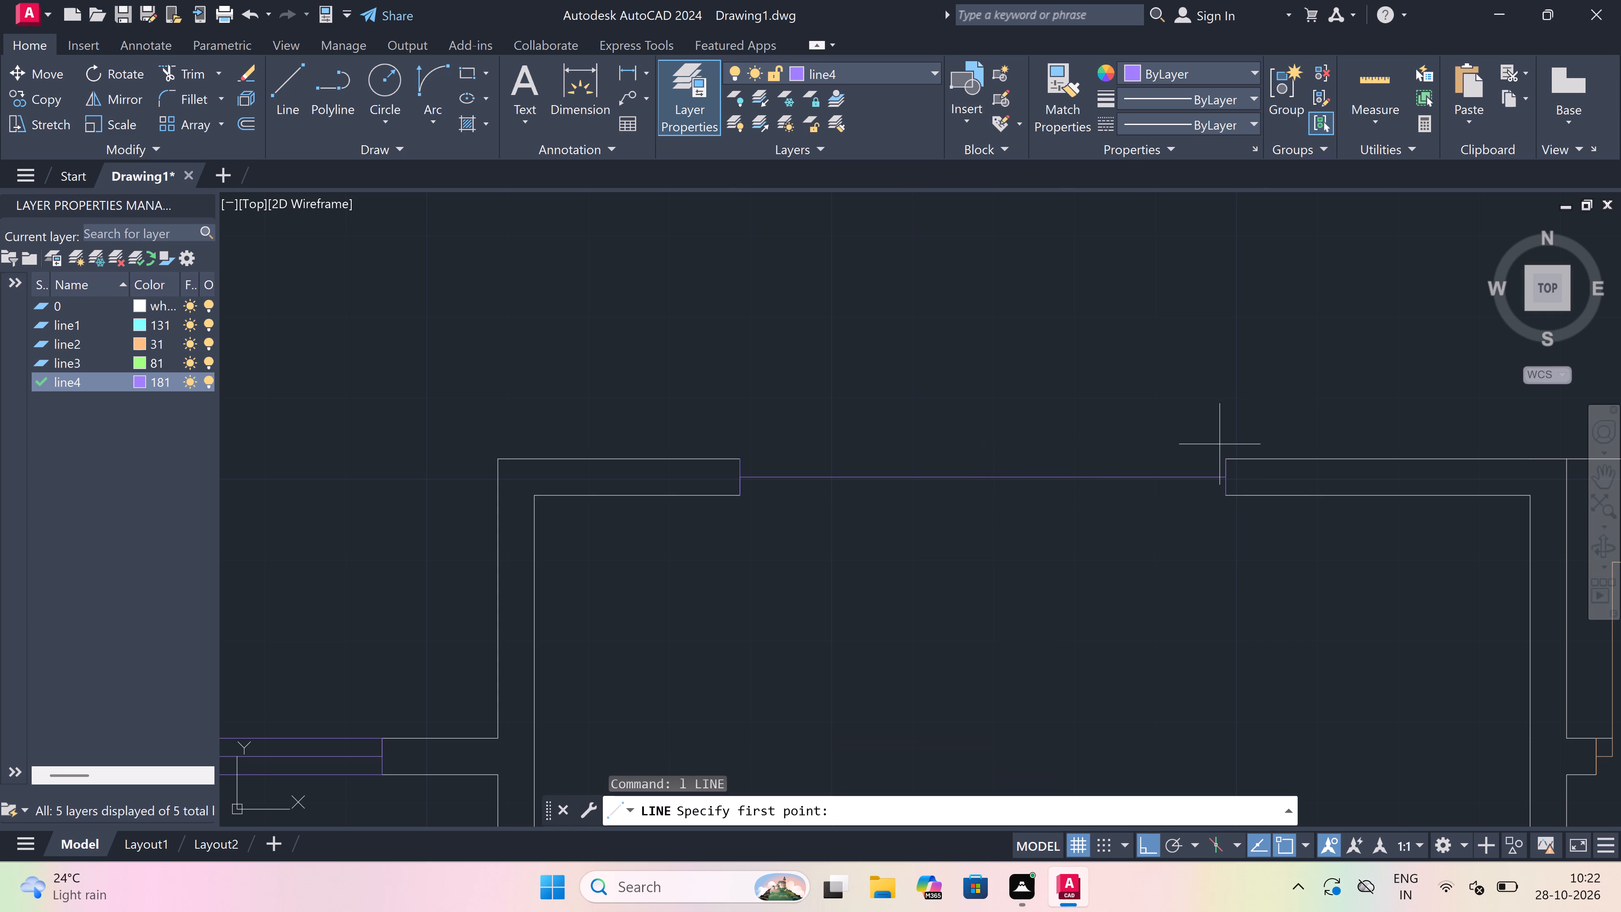
pyautogui.moveTo(1226, 460); pyautogui.dragTo(1220, 460)
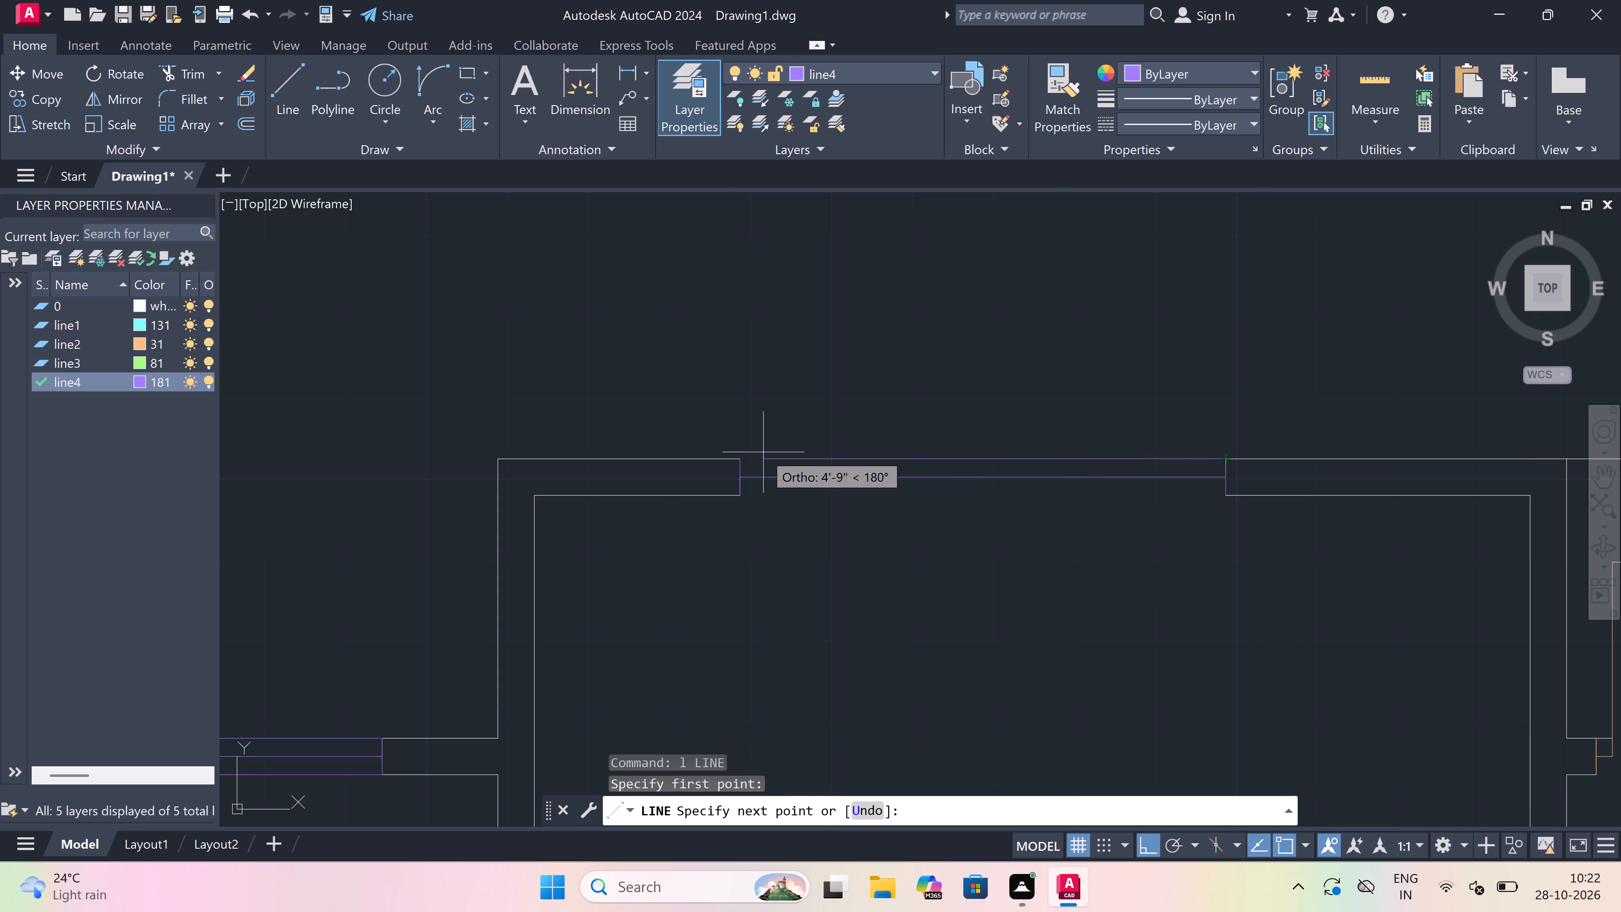
pyautogui.click(740, 459)
pyautogui.press('Escape')
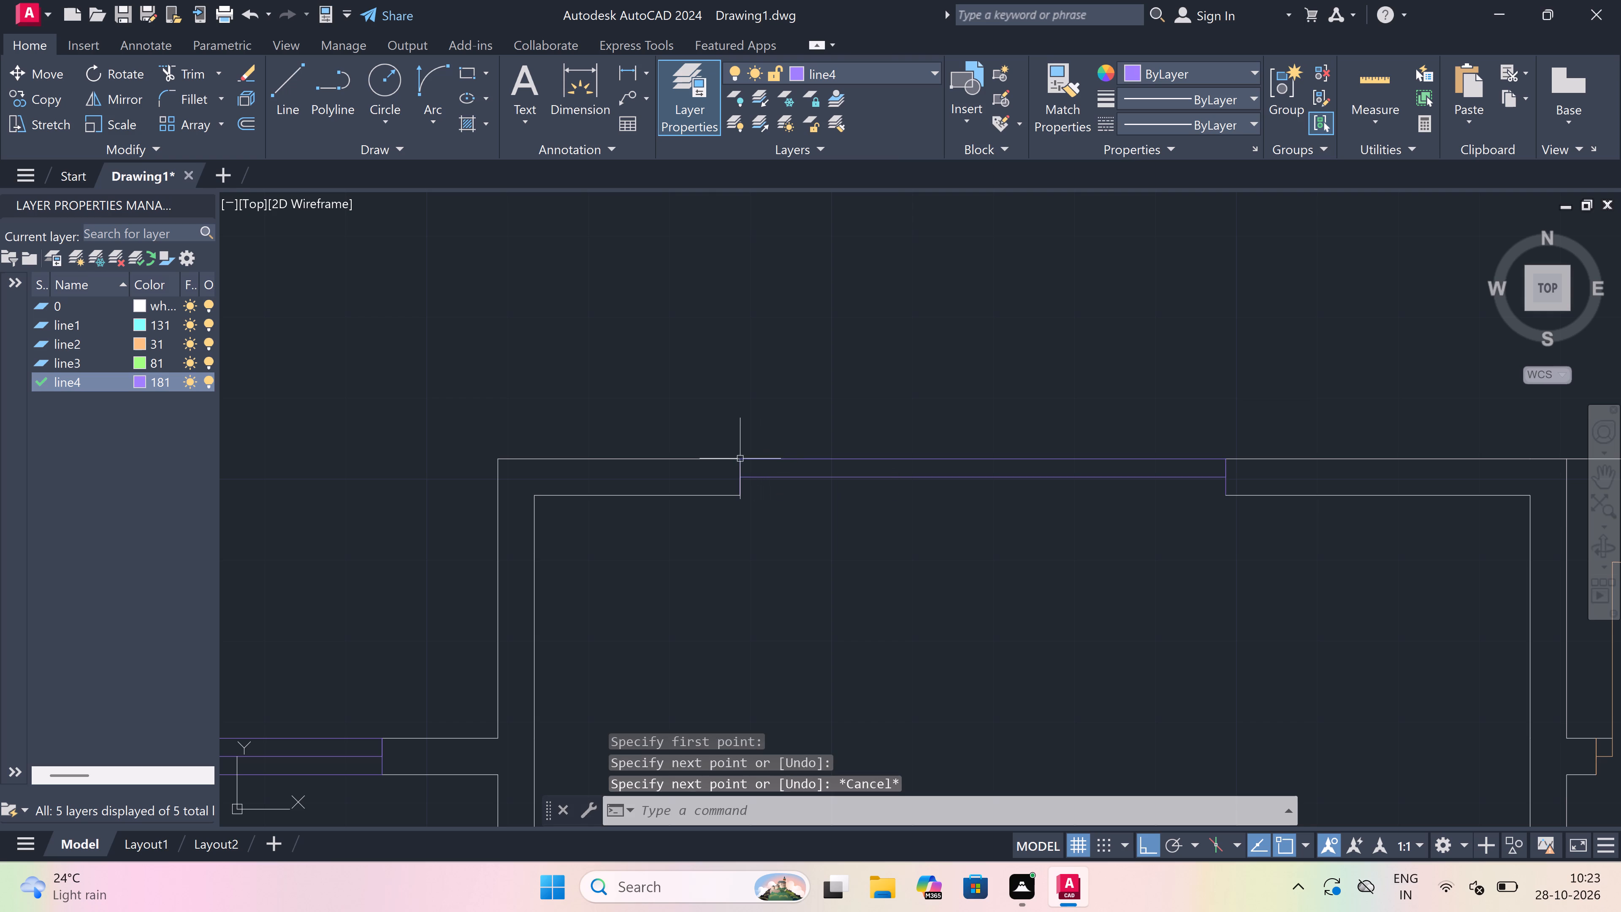
pyautogui.press('space')
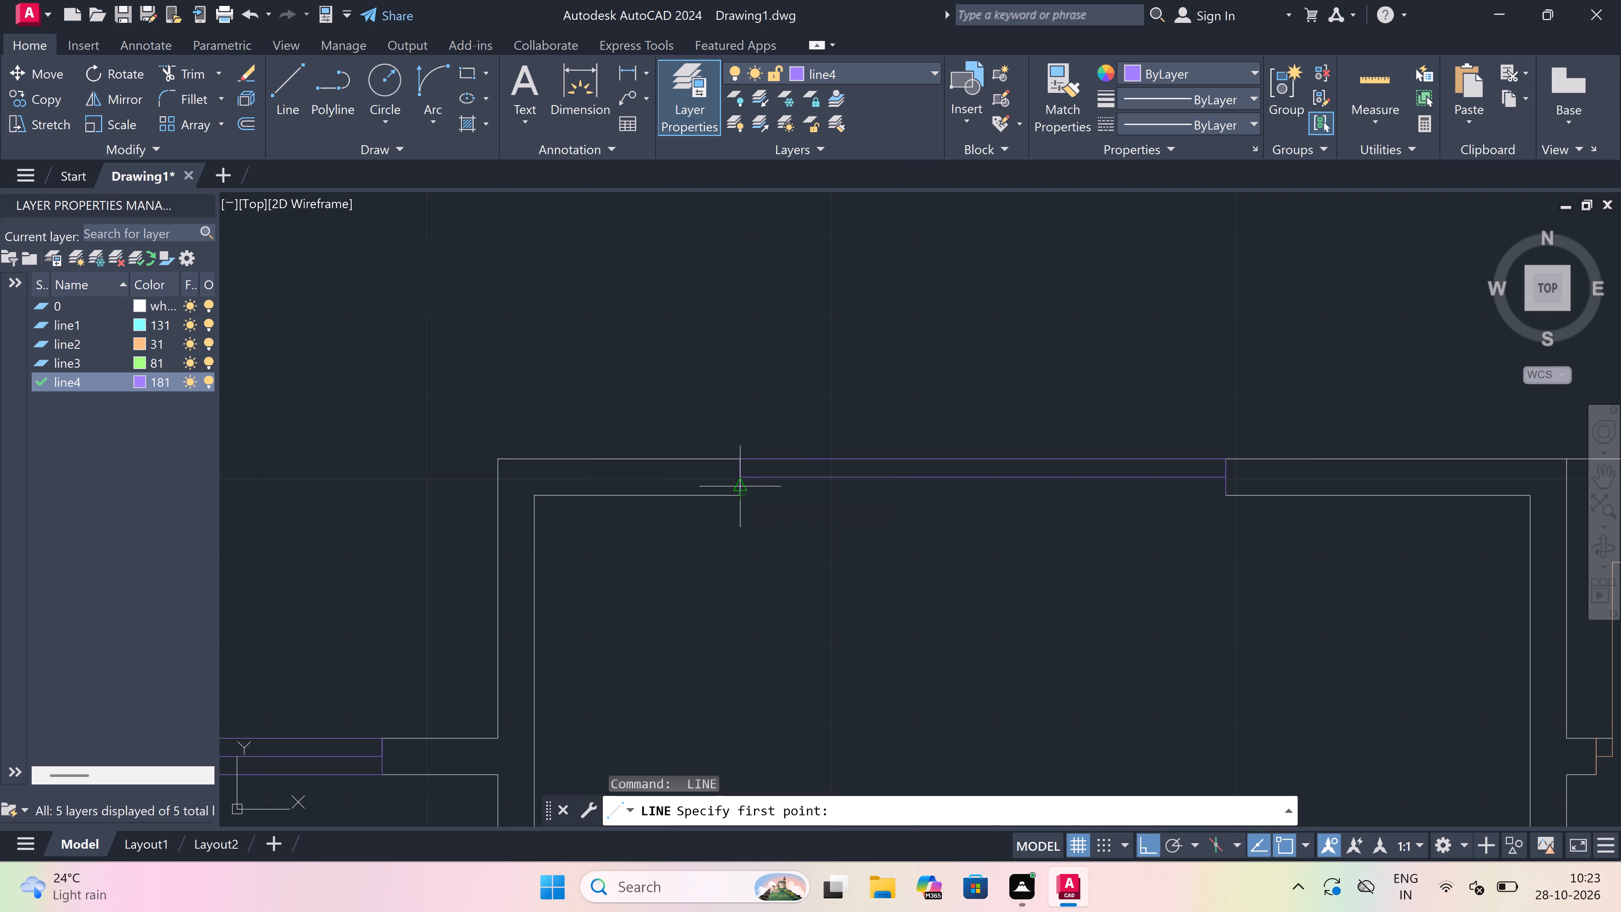
pyautogui.moveTo(737, 494); pyautogui.dragTo(791, 502)
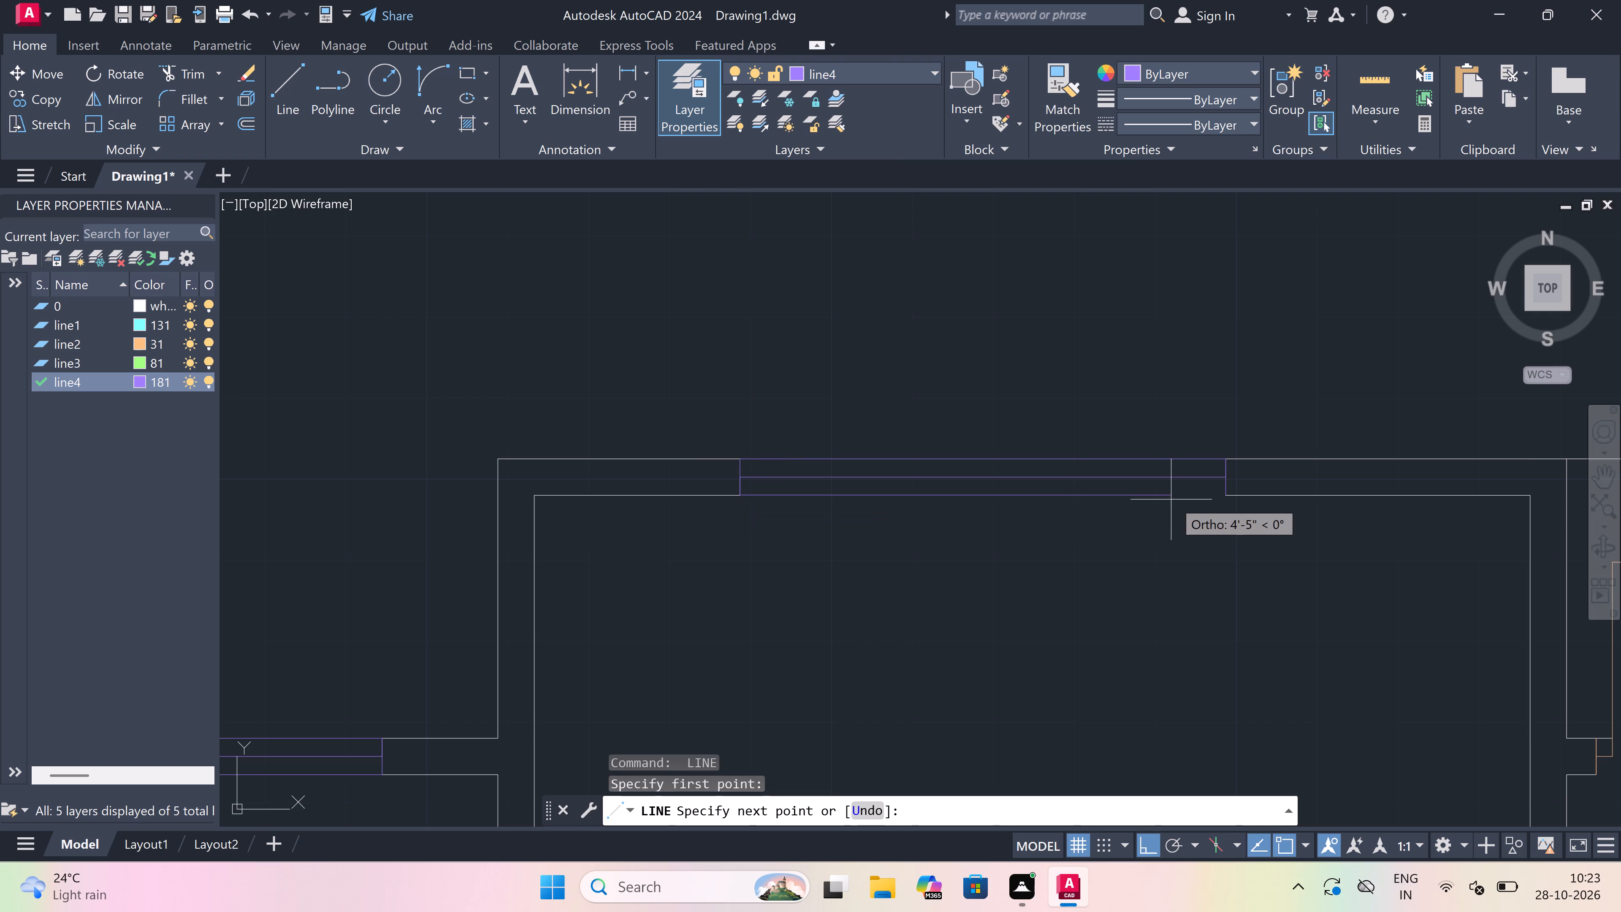
pyautogui.click(1232, 492)
pyautogui.press('Escape')
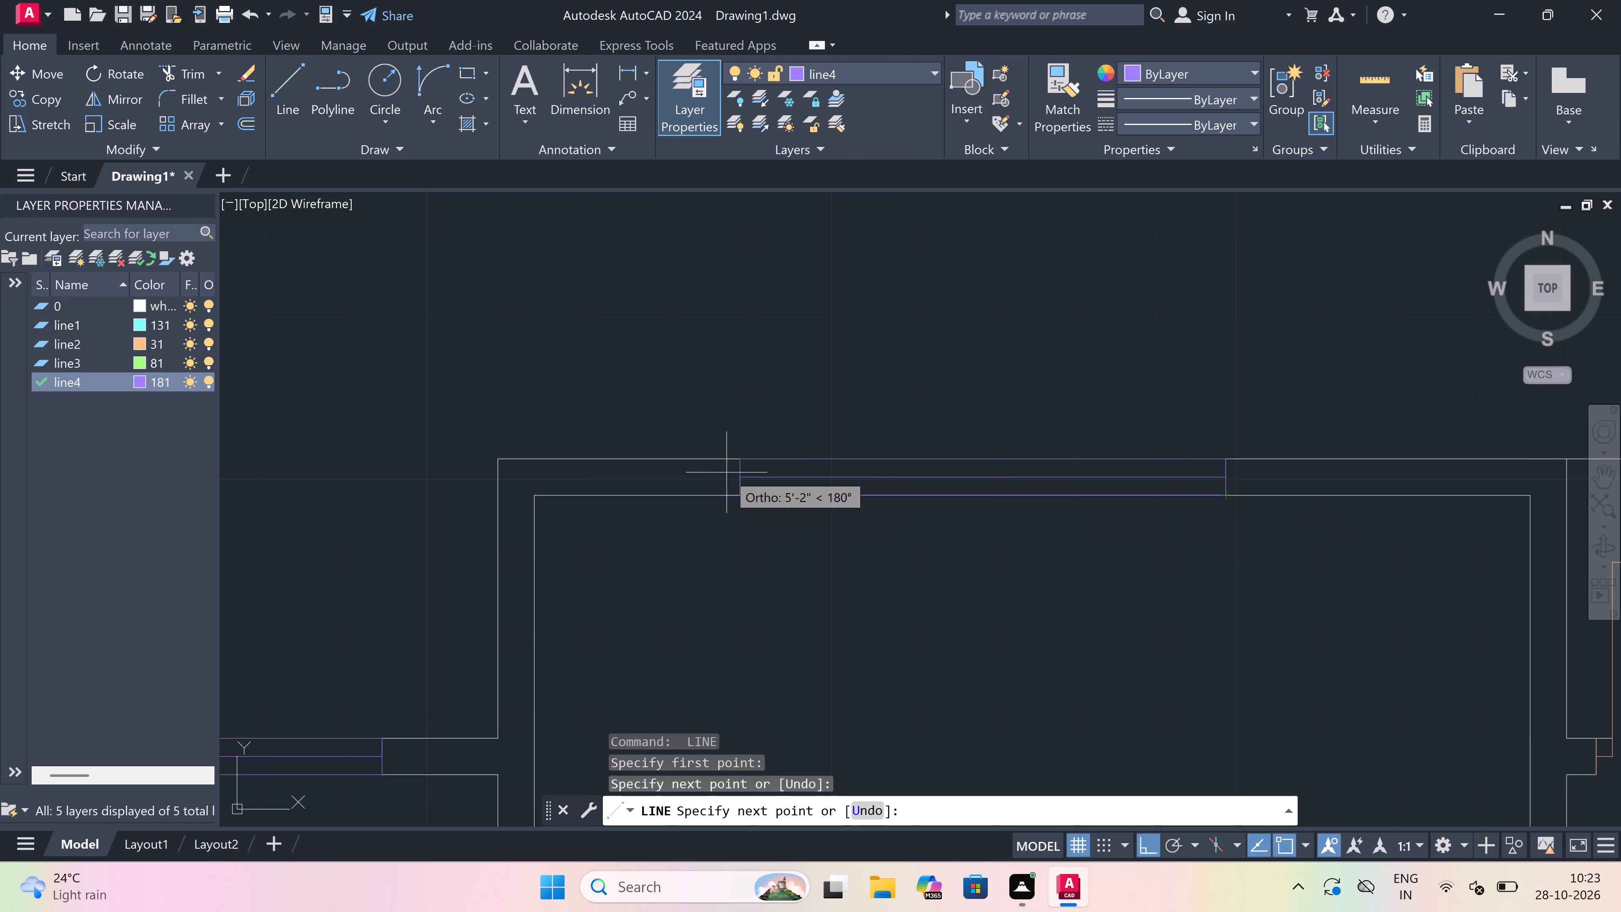
# Draw a 5' window's two jambs and centre line in the wall between the easternmost balcony and its room, east of the balcony door.
pyautogui.scroll(-4, 729, 459)
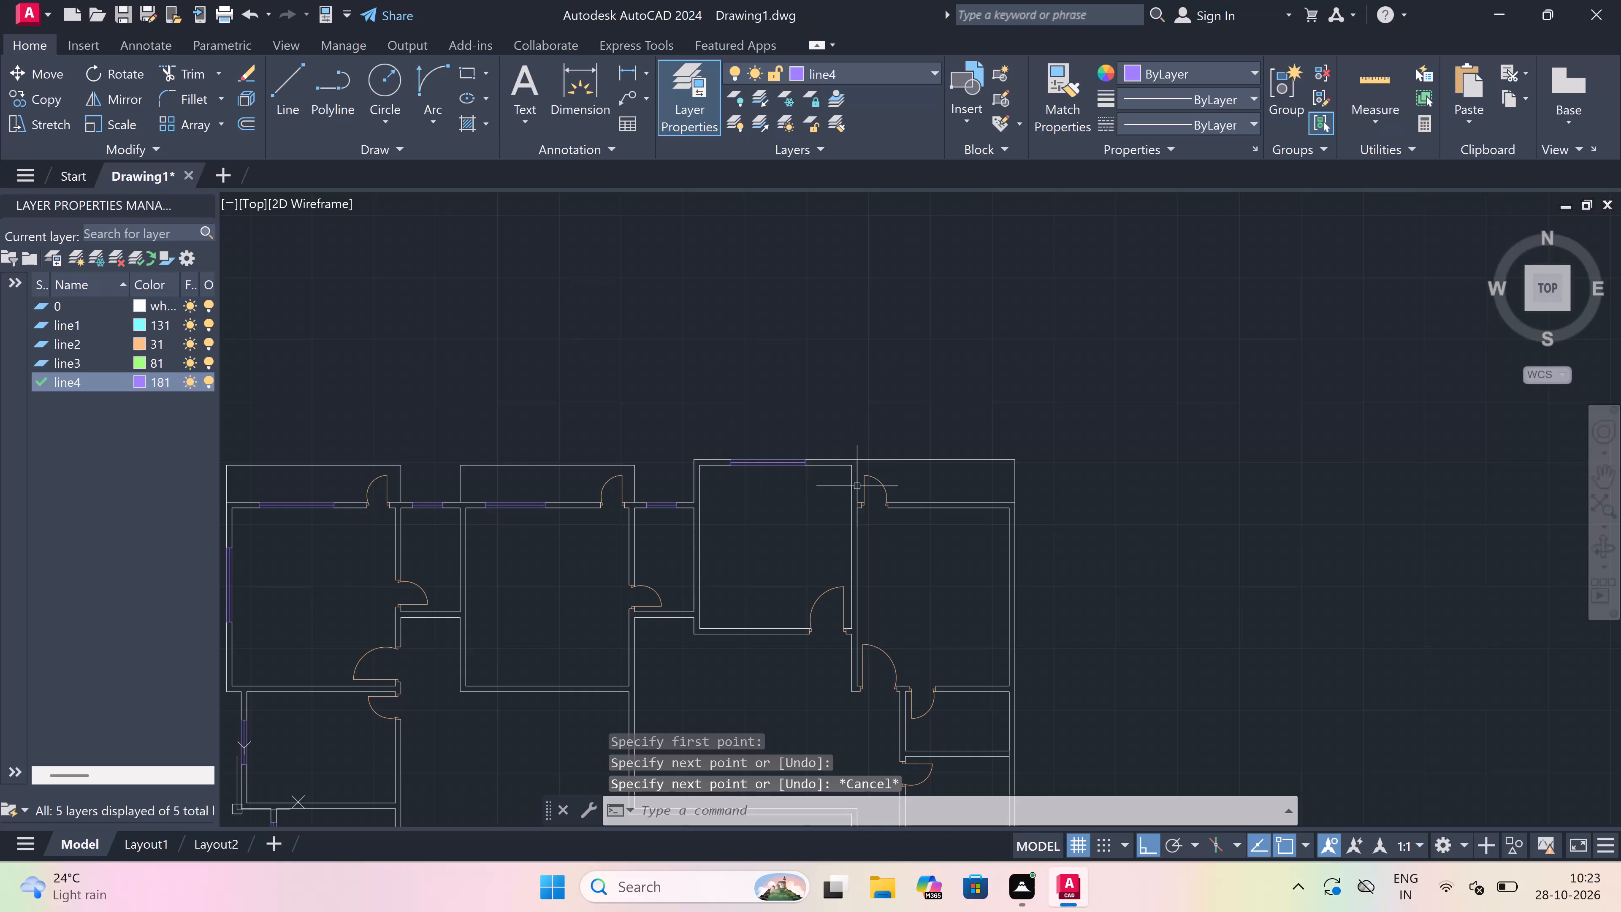
pyautogui.scroll(3, 937, 515)
pyautogui.press('space')
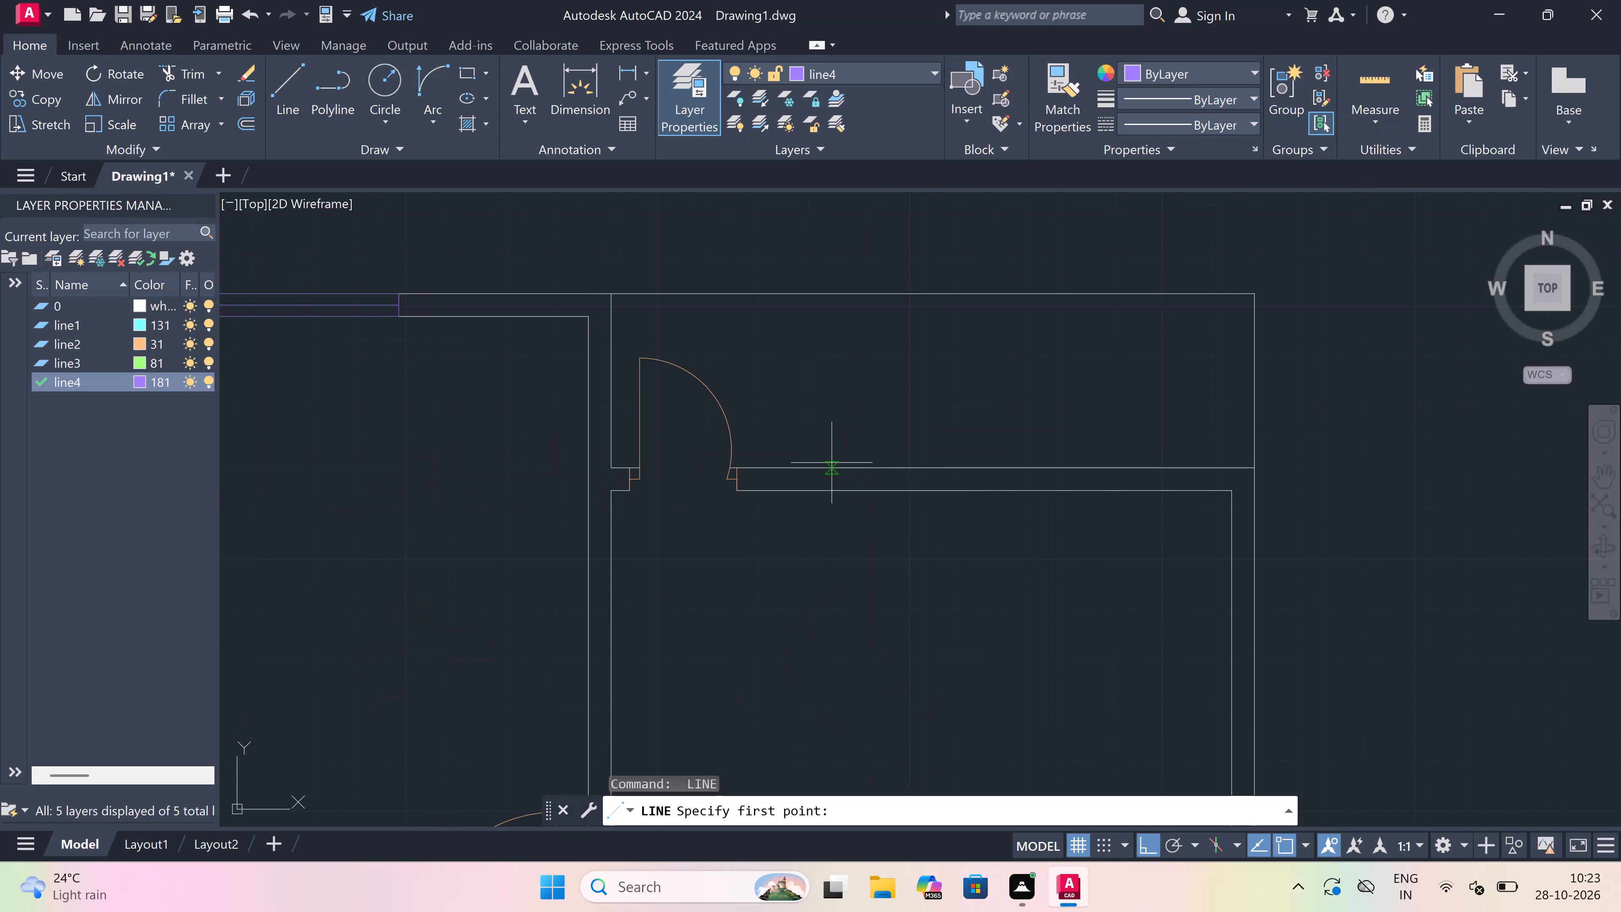
pyautogui.click(832, 466)
pyautogui.click(832, 487)
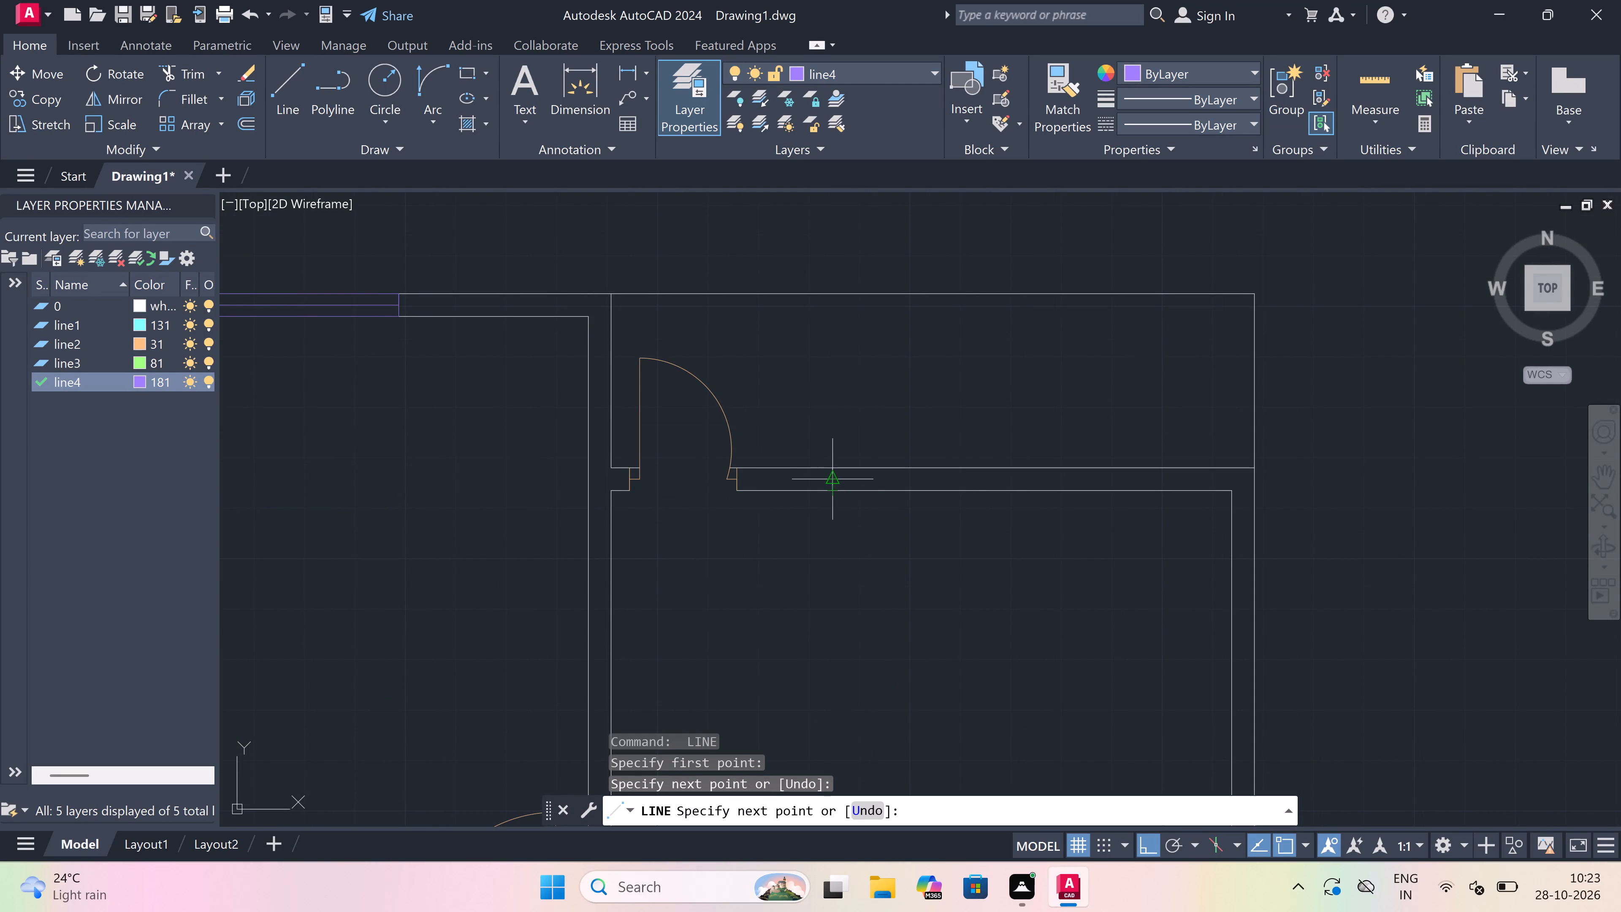
pyautogui.moveTo(833, 481); pyautogui.dragTo(847, 478)
pyautogui.scroll(1, 979, 468)
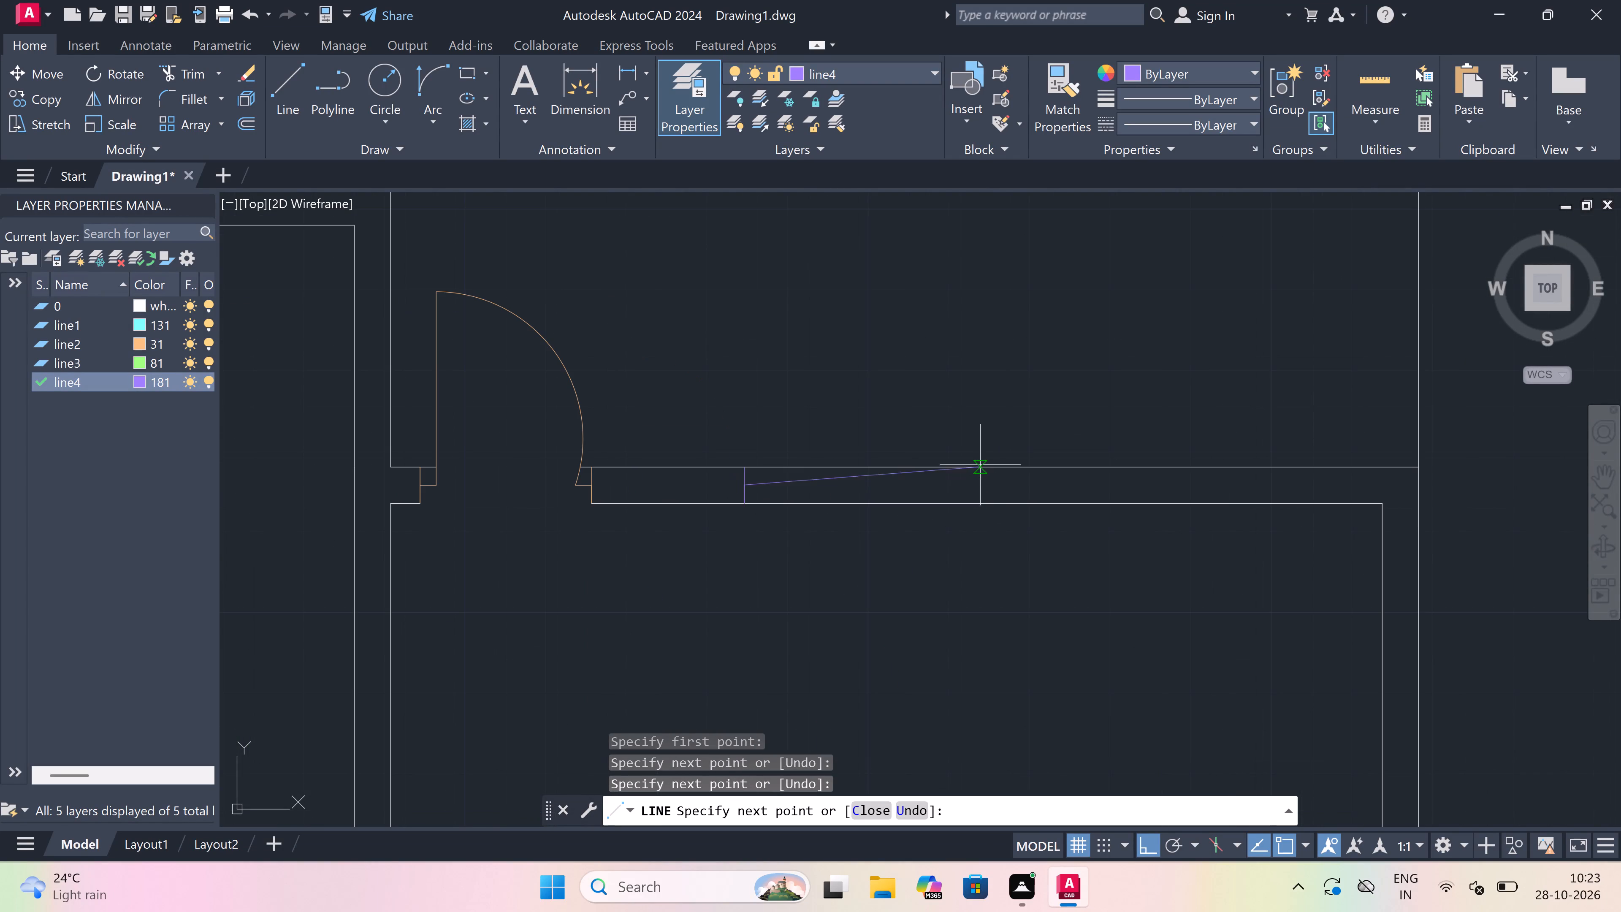
pyautogui.press('5')
pyautogui.scroll(1, 982, 459)
pyautogui.press("'")
pyautogui.press('space')
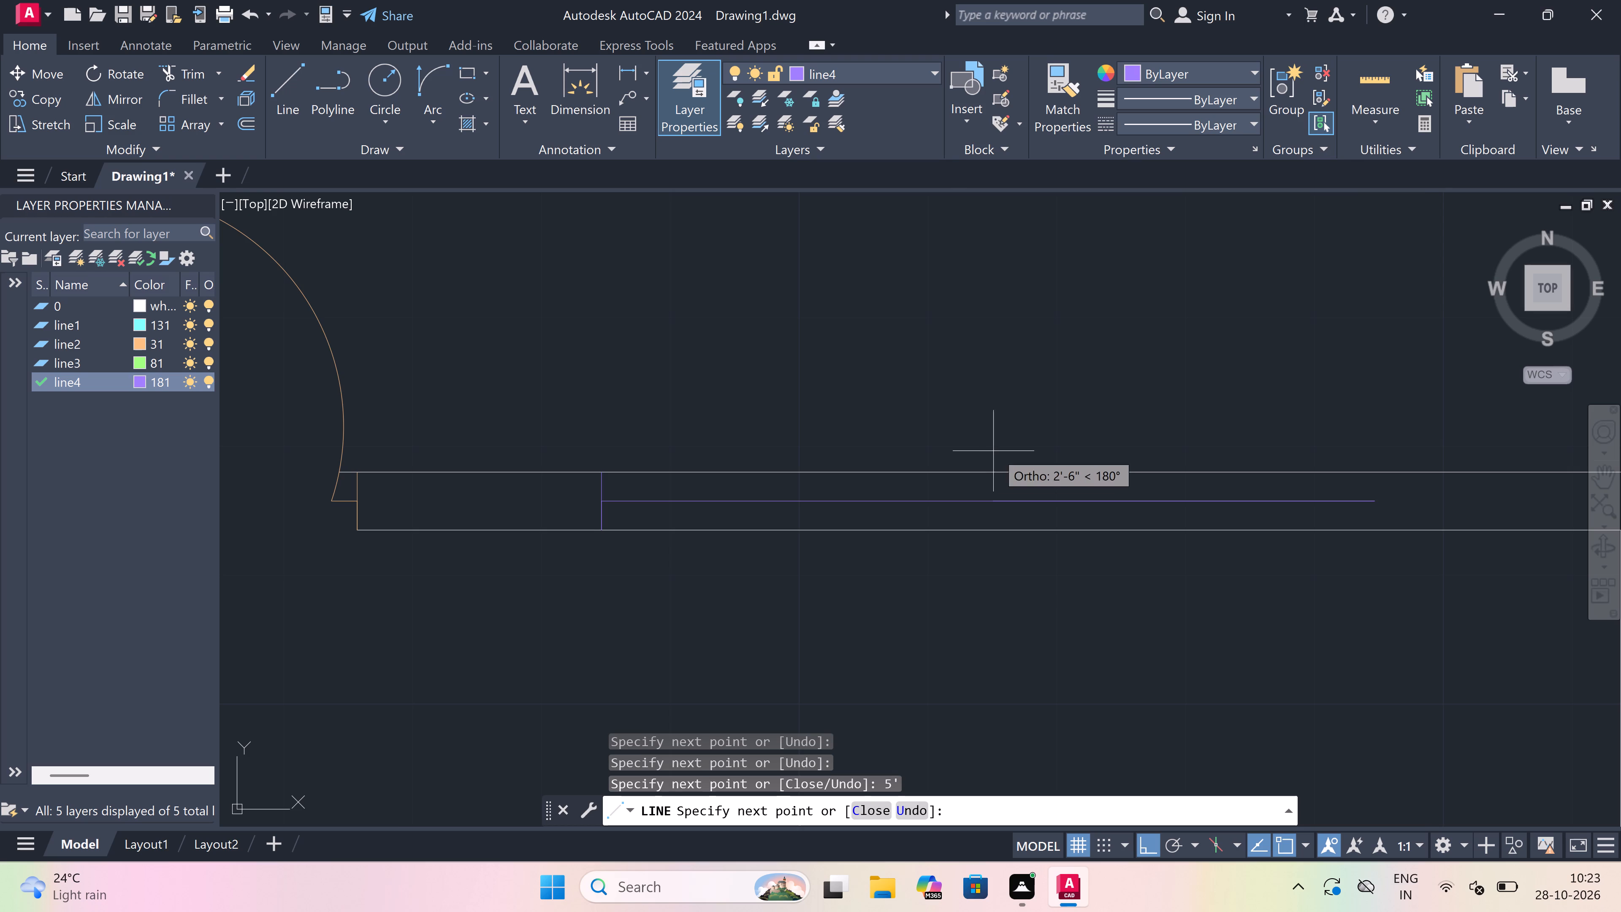
pyautogui.scroll(-1, 1001, 449)
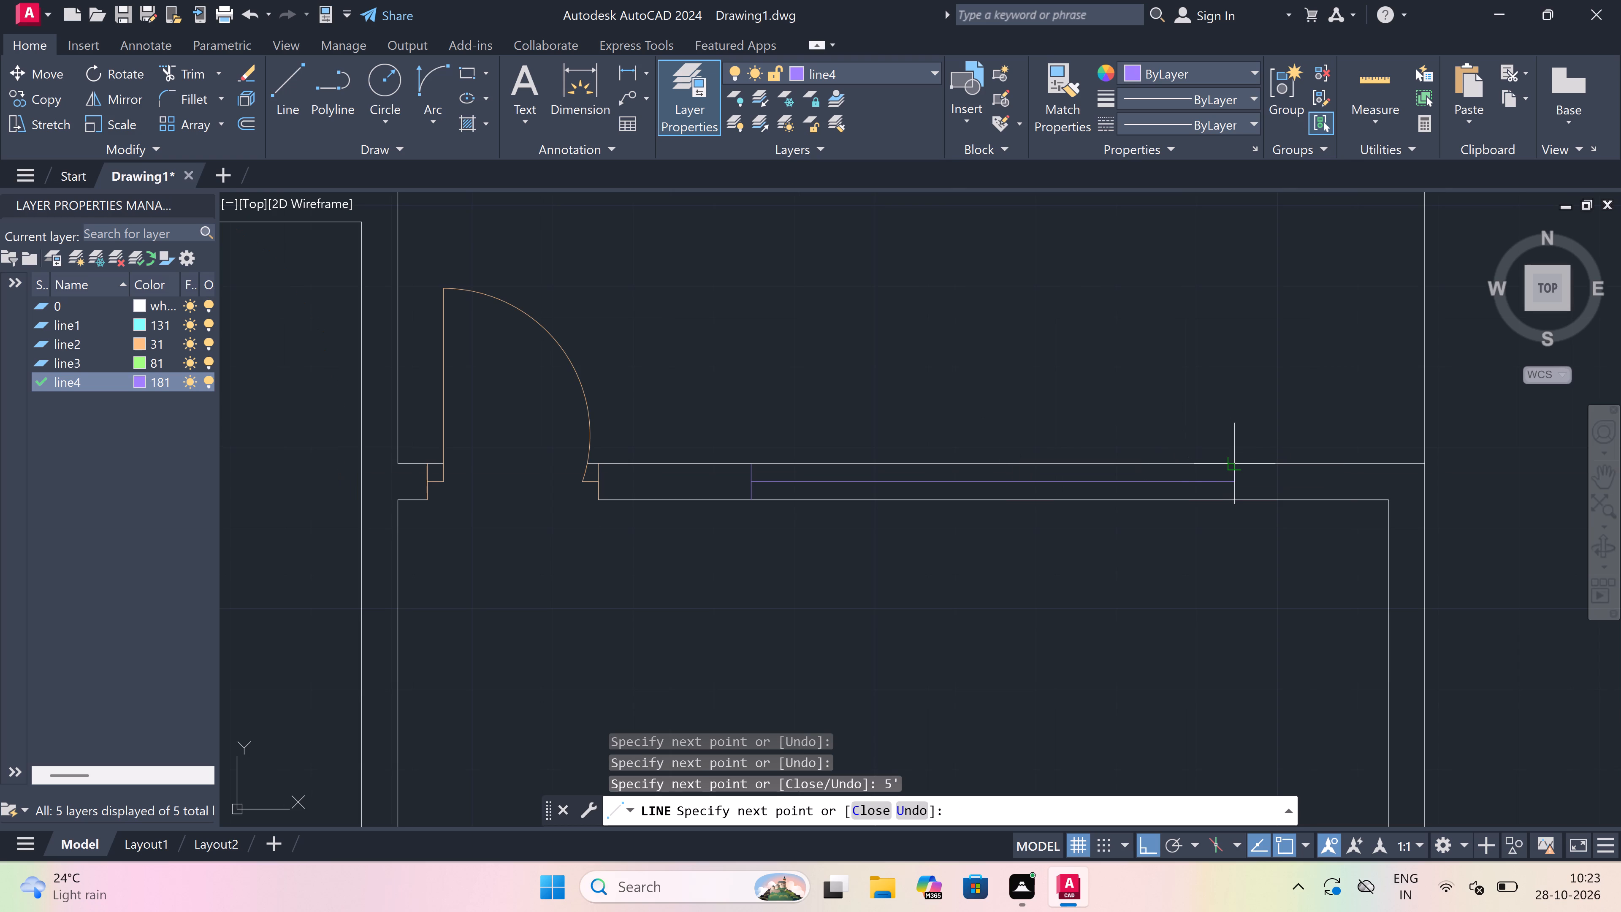
pyautogui.click(1233, 460)
pyautogui.scroll(2, 1233, 460)
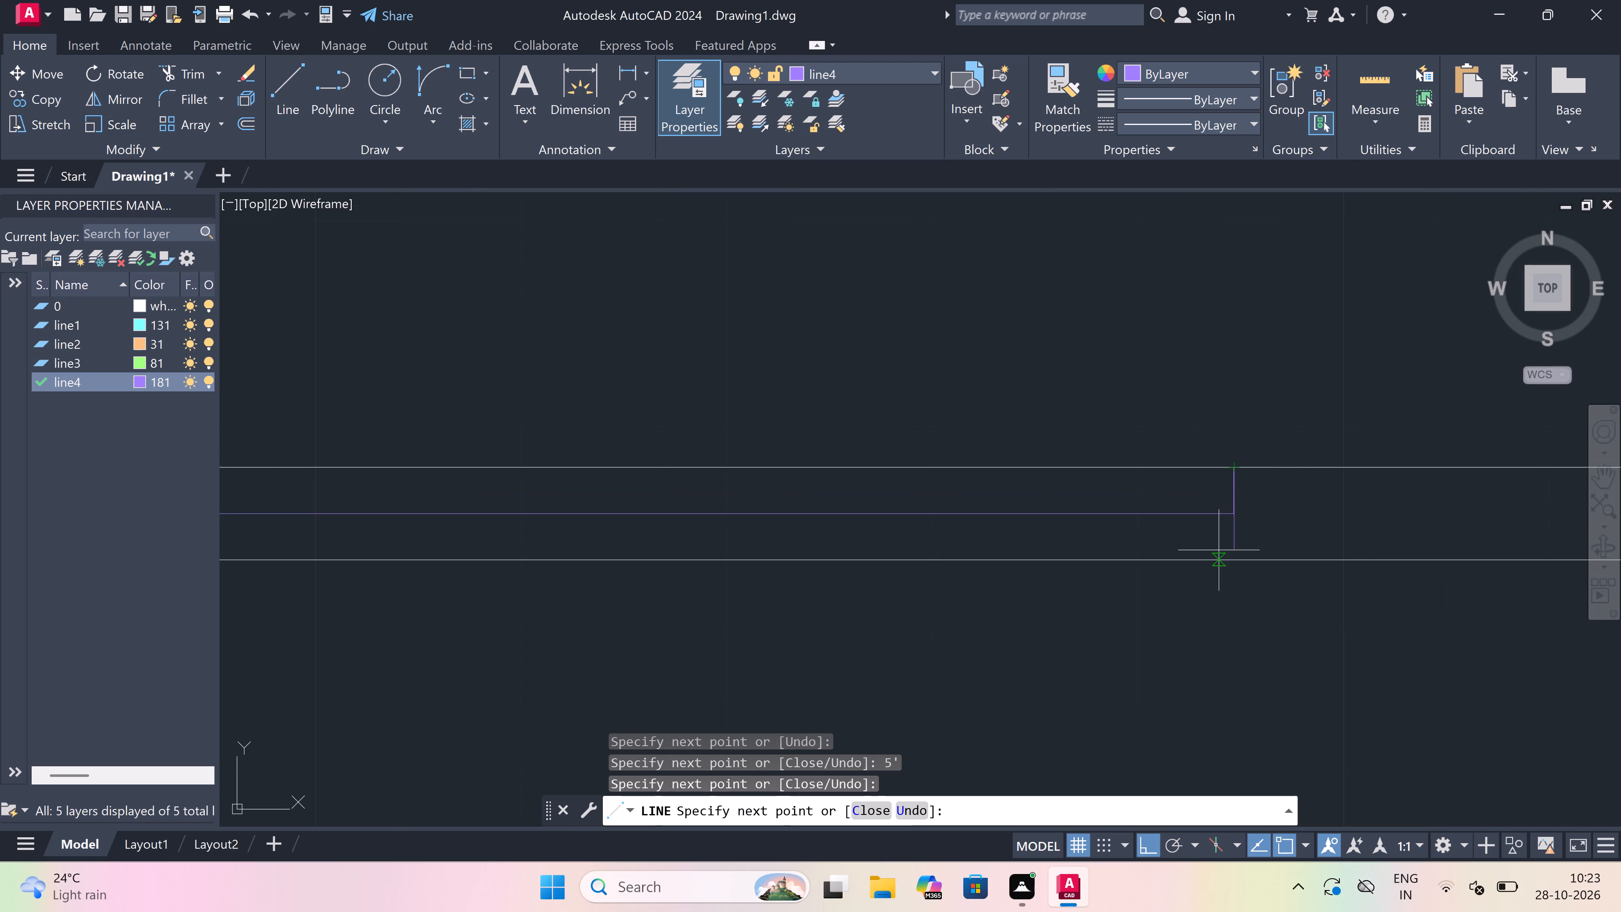
pyautogui.click(1234, 561)
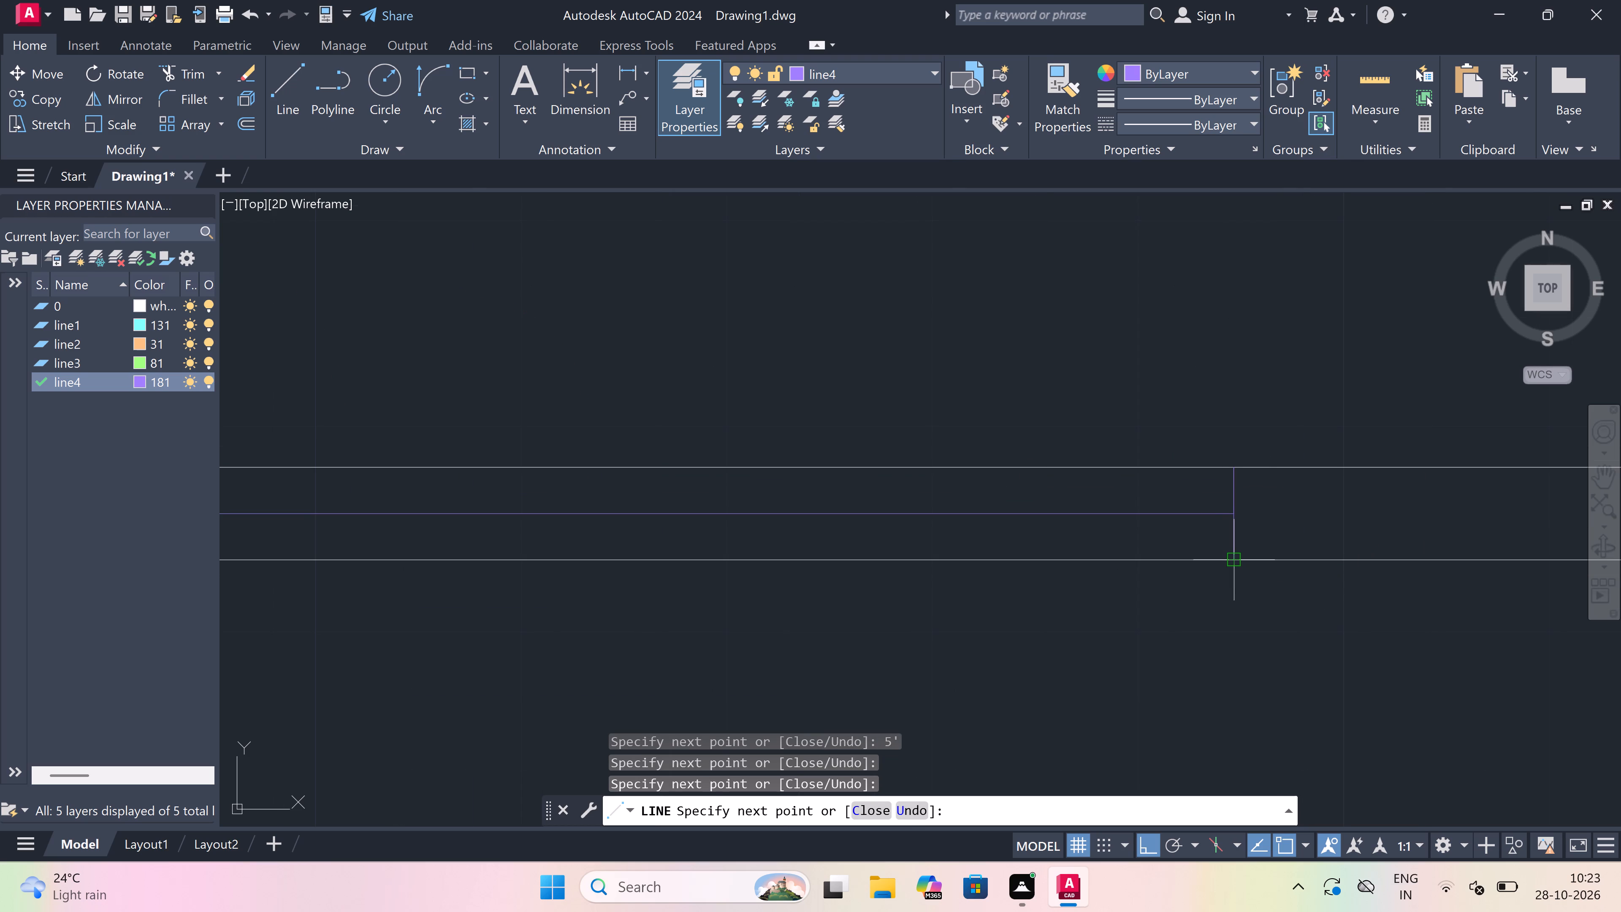
pyautogui.press('Escape')
# Trim the inner and outer wall lines between the jambs of the easternmost balcony wall's 5' window.
pyautogui.scroll(-1, 1232, 547)
pyautogui.write('tr')
pyautogui.press('space')
pyautogui.click(1027, 554)
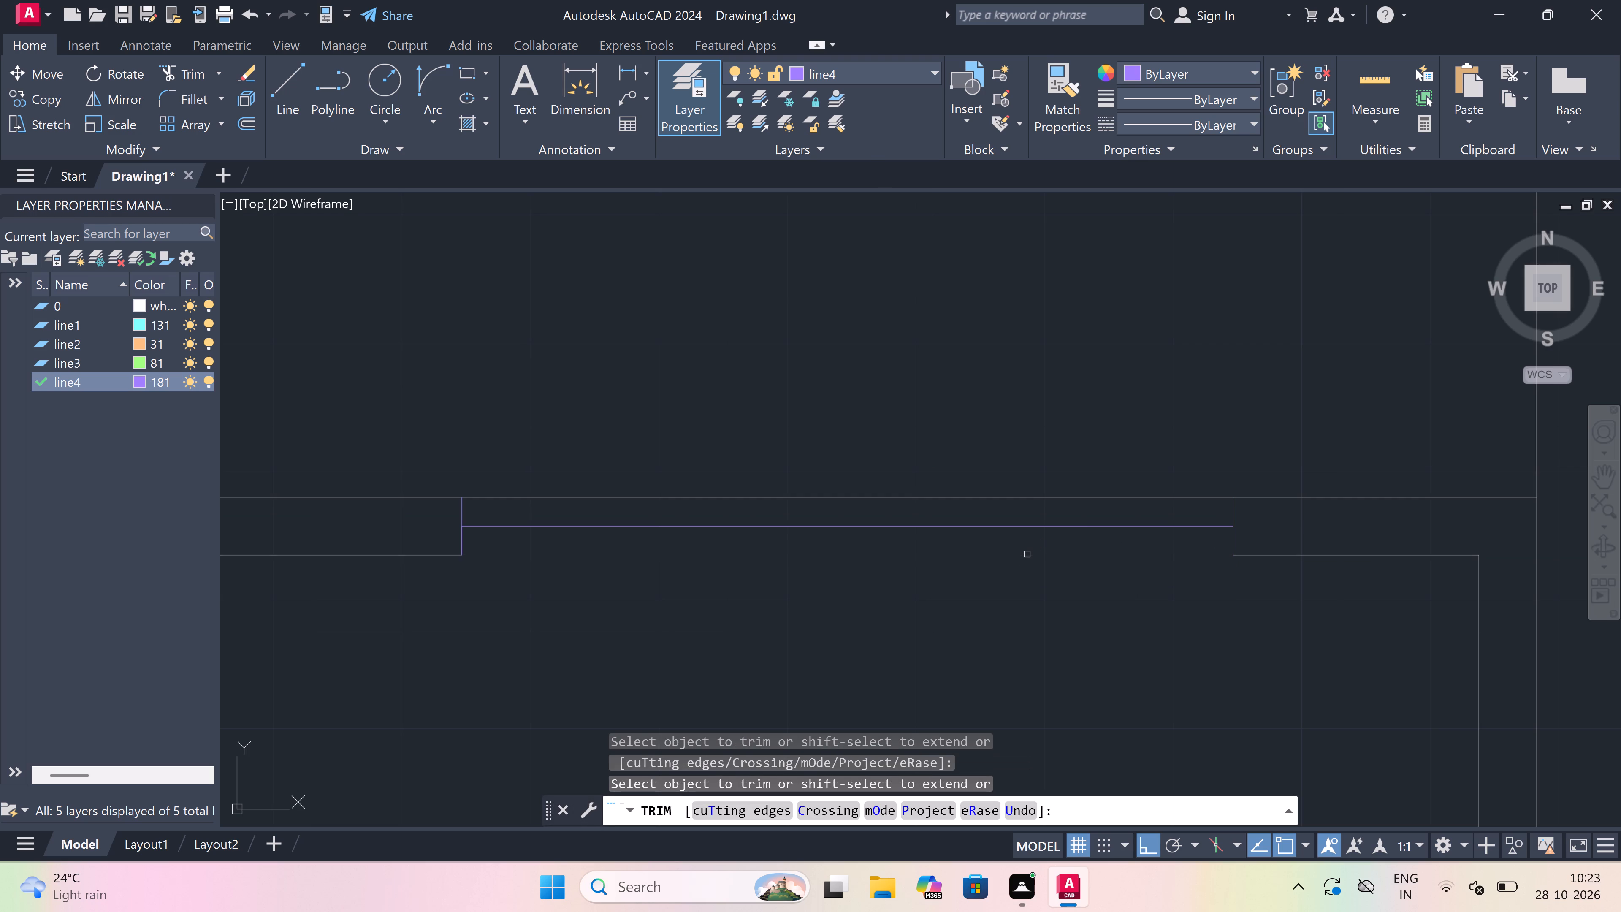
pyautogui.click(1014, 497)
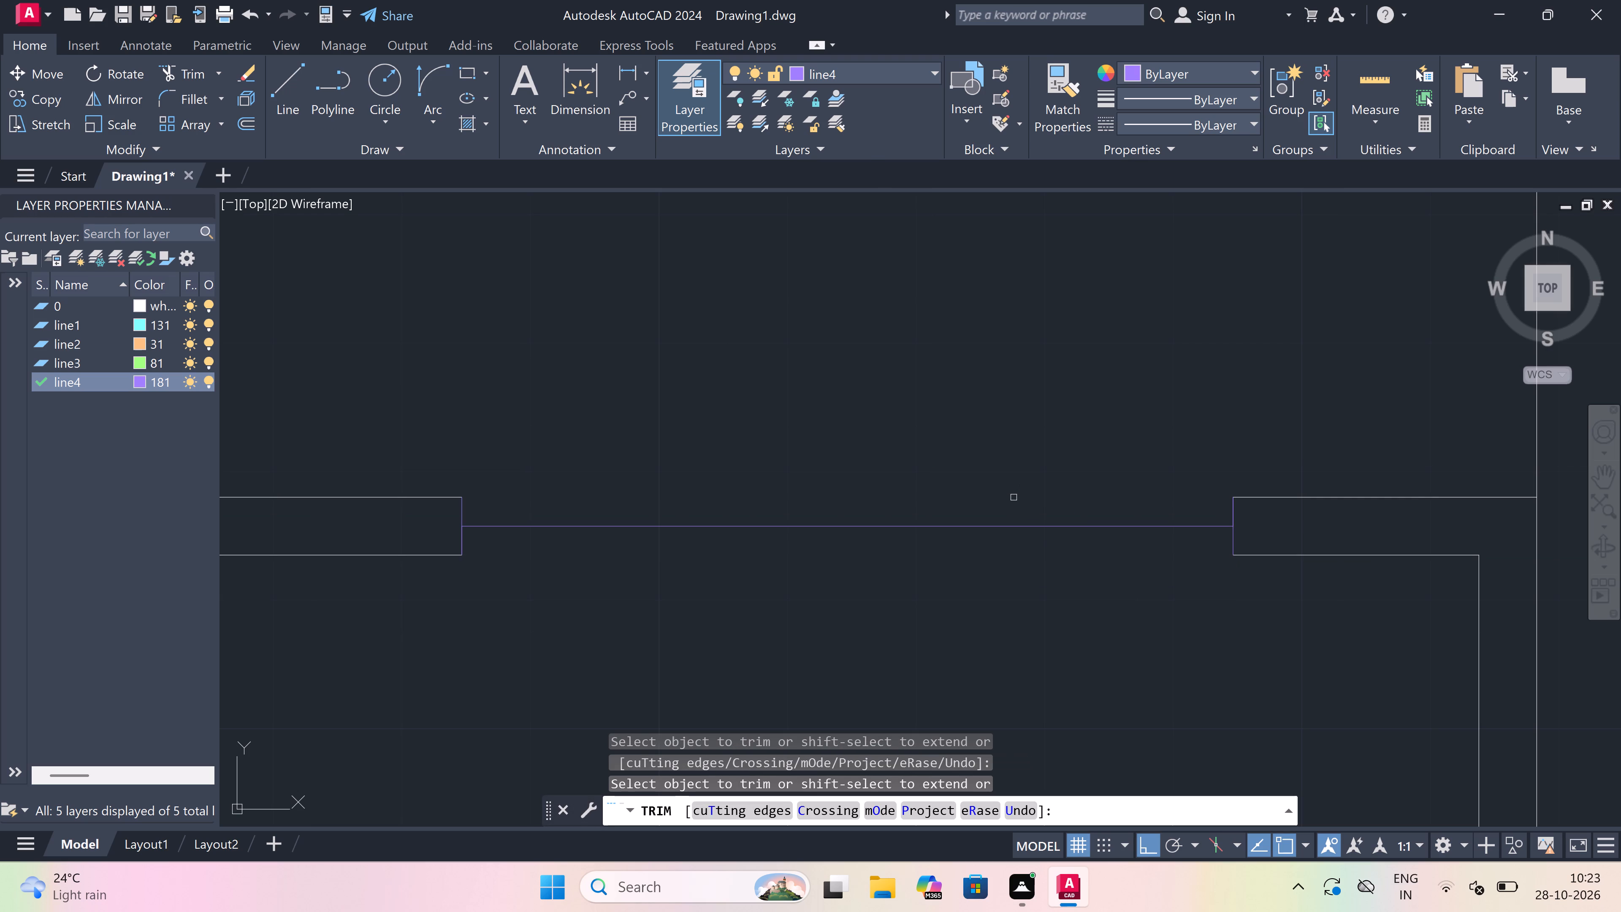
pyautogui.press('Escape')
# Draw the outer and inner face lines of the easternmost balcony wall's 5' window between its jambs.
pyautogui.press('l')
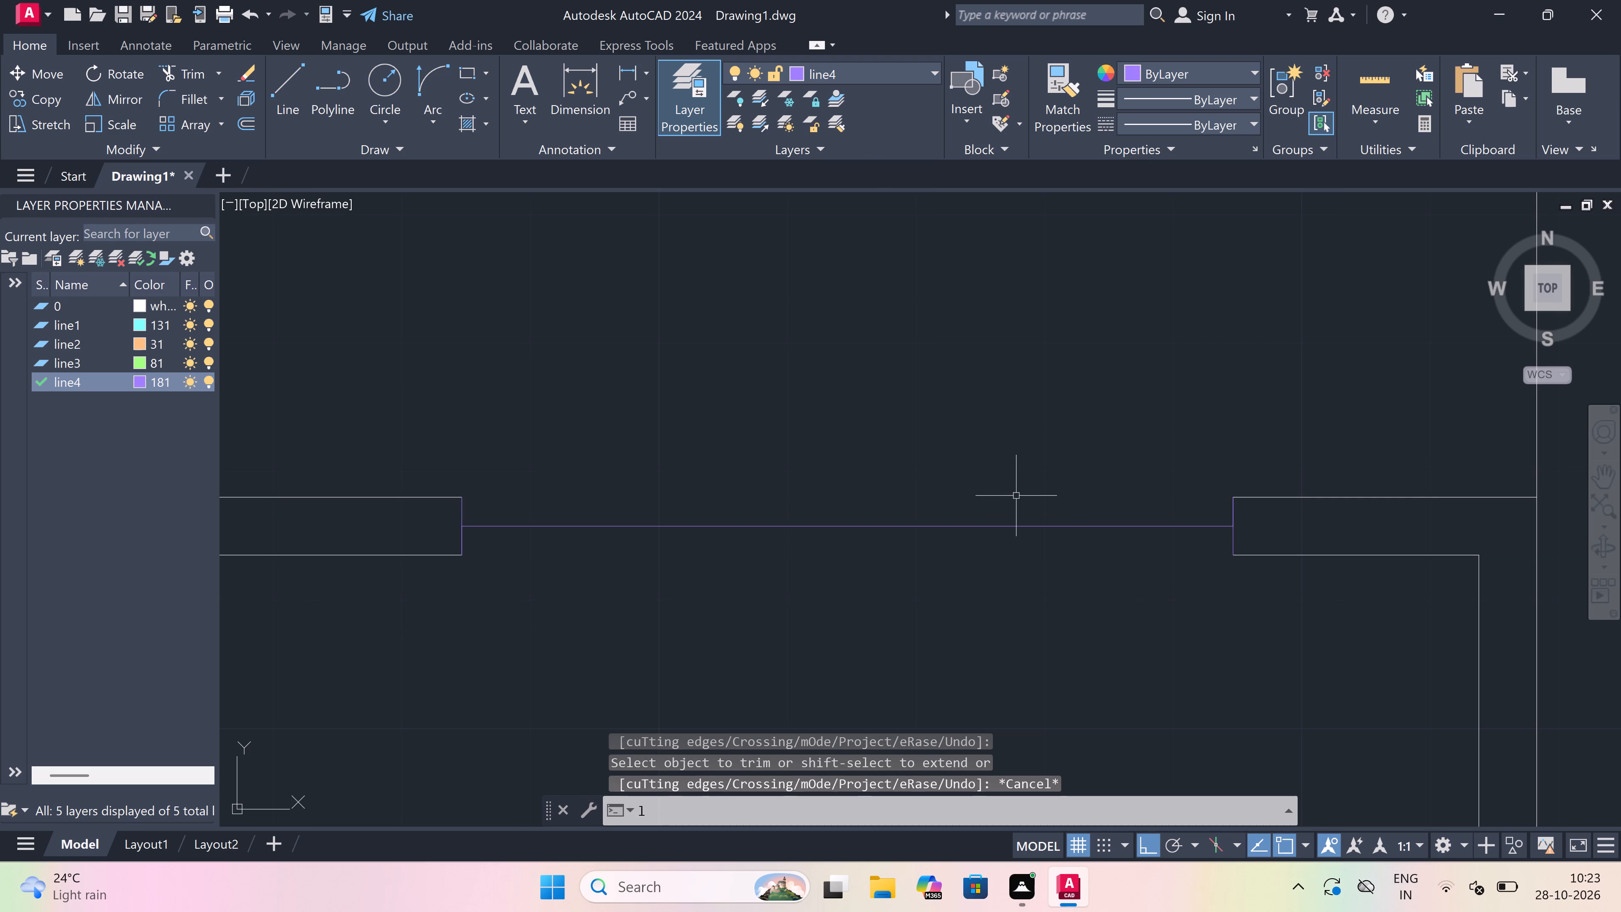
pyautogui.press('space')
pyautogui.moveTo(1234, 501); pyautogui.dragTo(1225, 501)
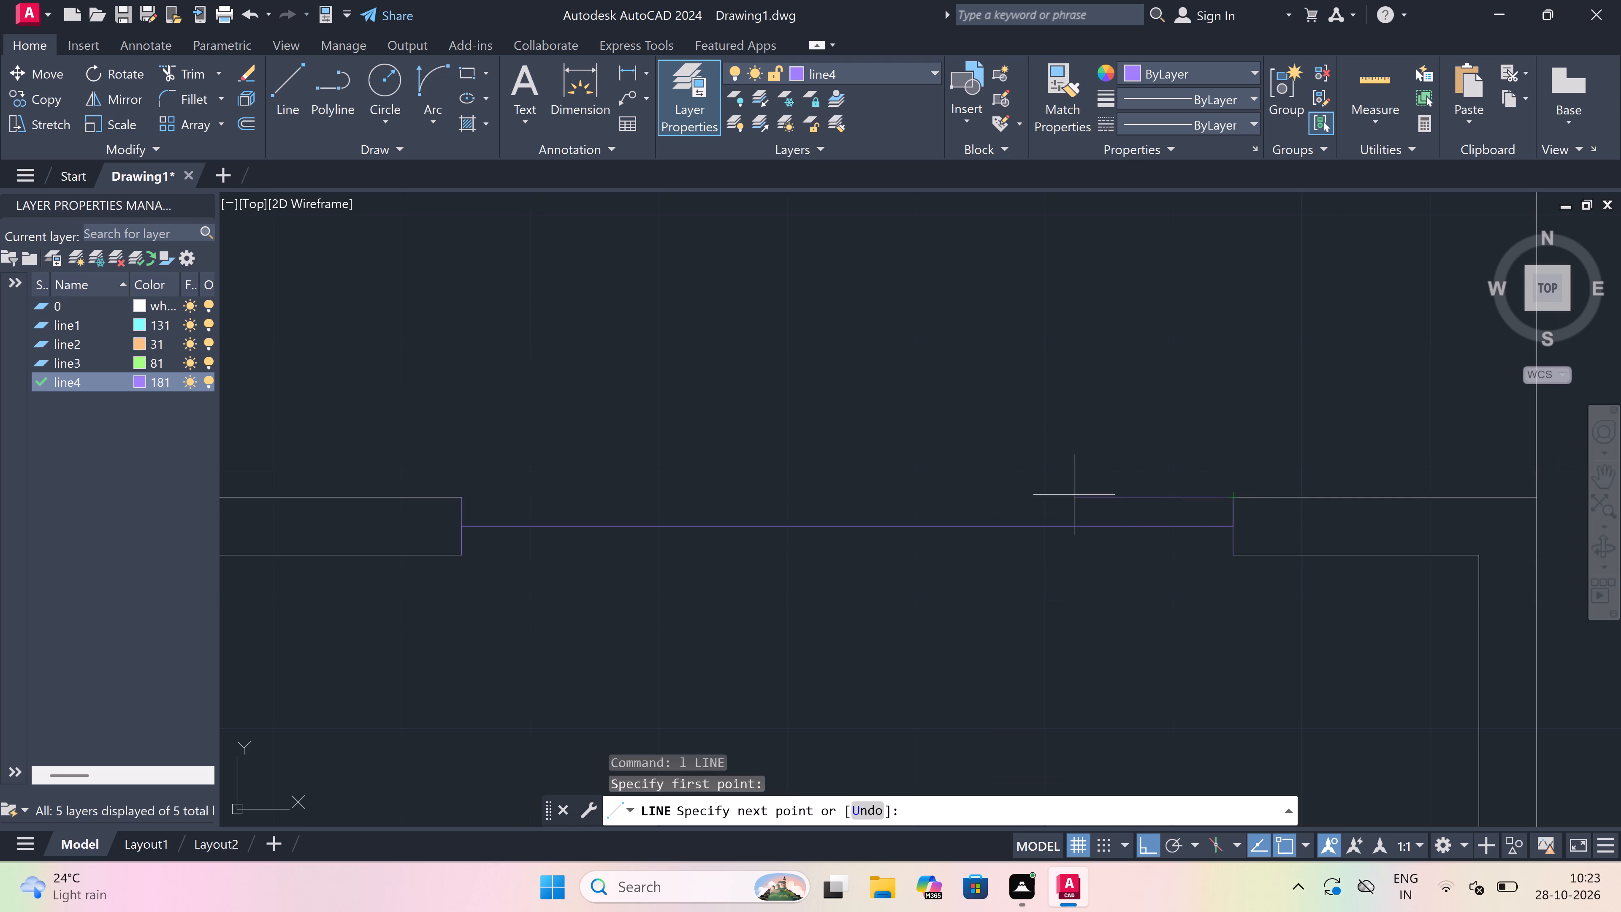
pyautogui.click(464, 498)
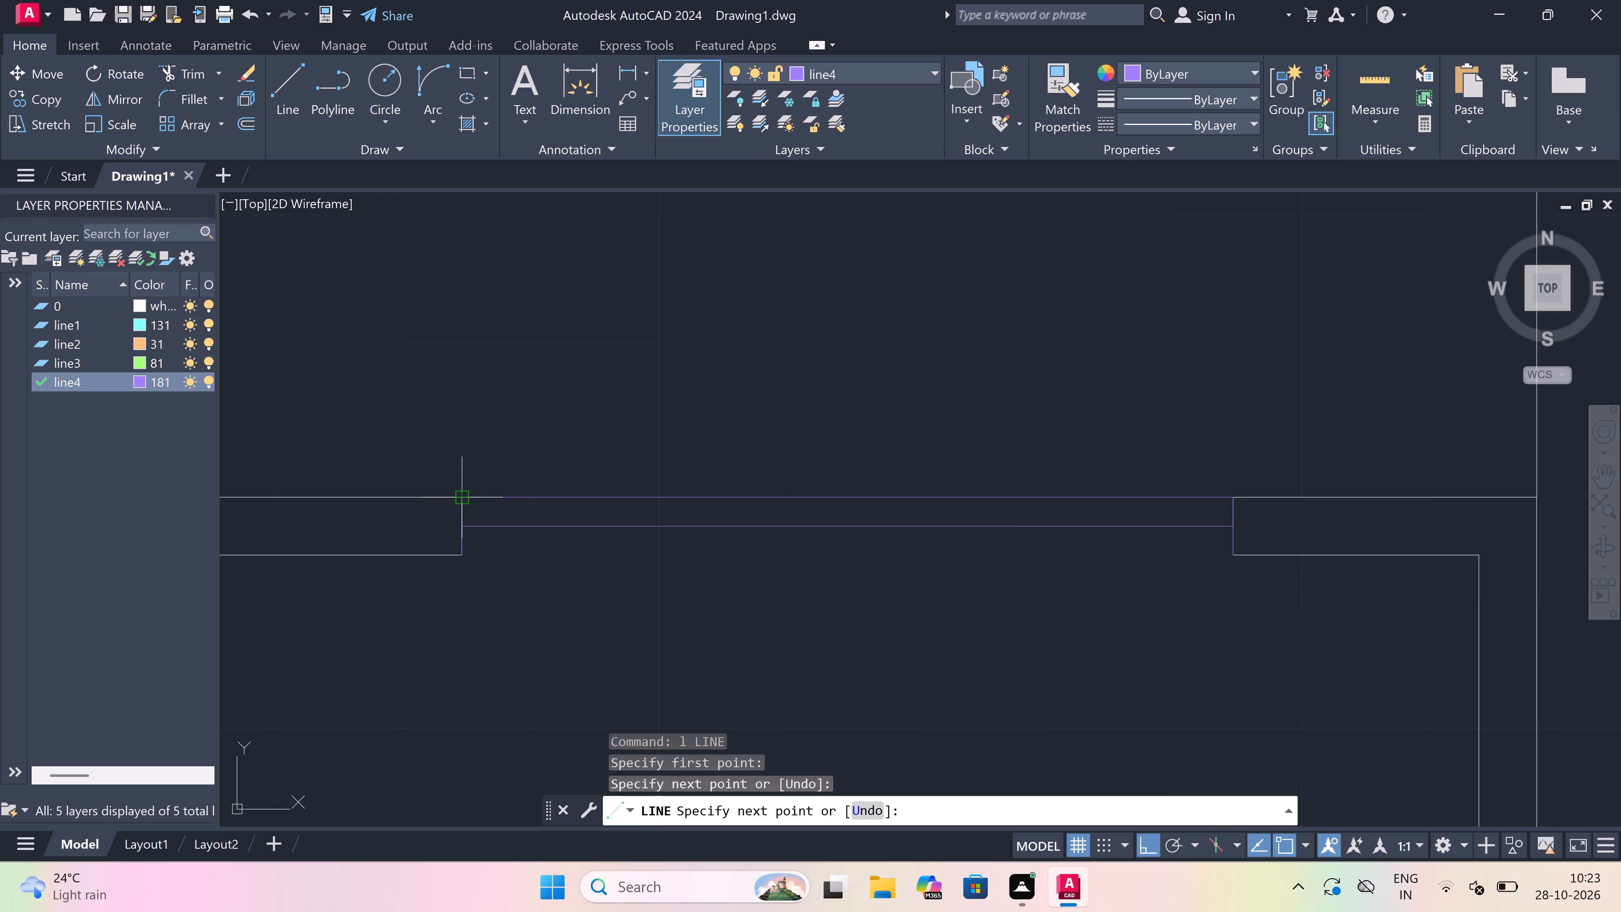
pyautogui.press('Escape')
pyautogui.press('space')
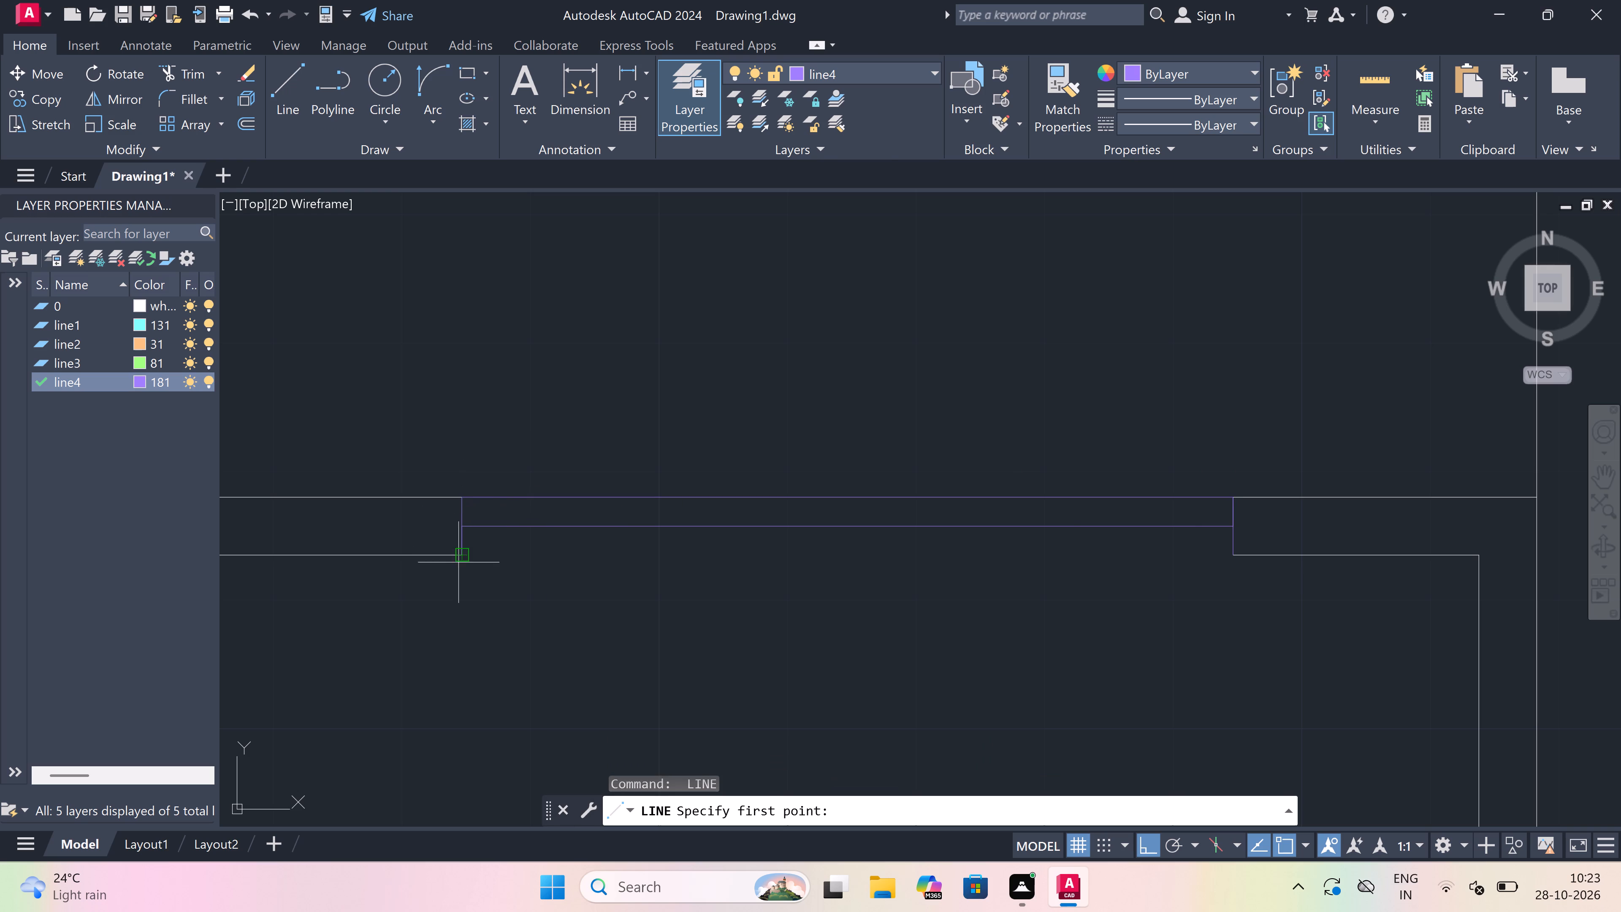
pyautogui.moveTo(461, 557); pyautogui.dragTo(551, 556)
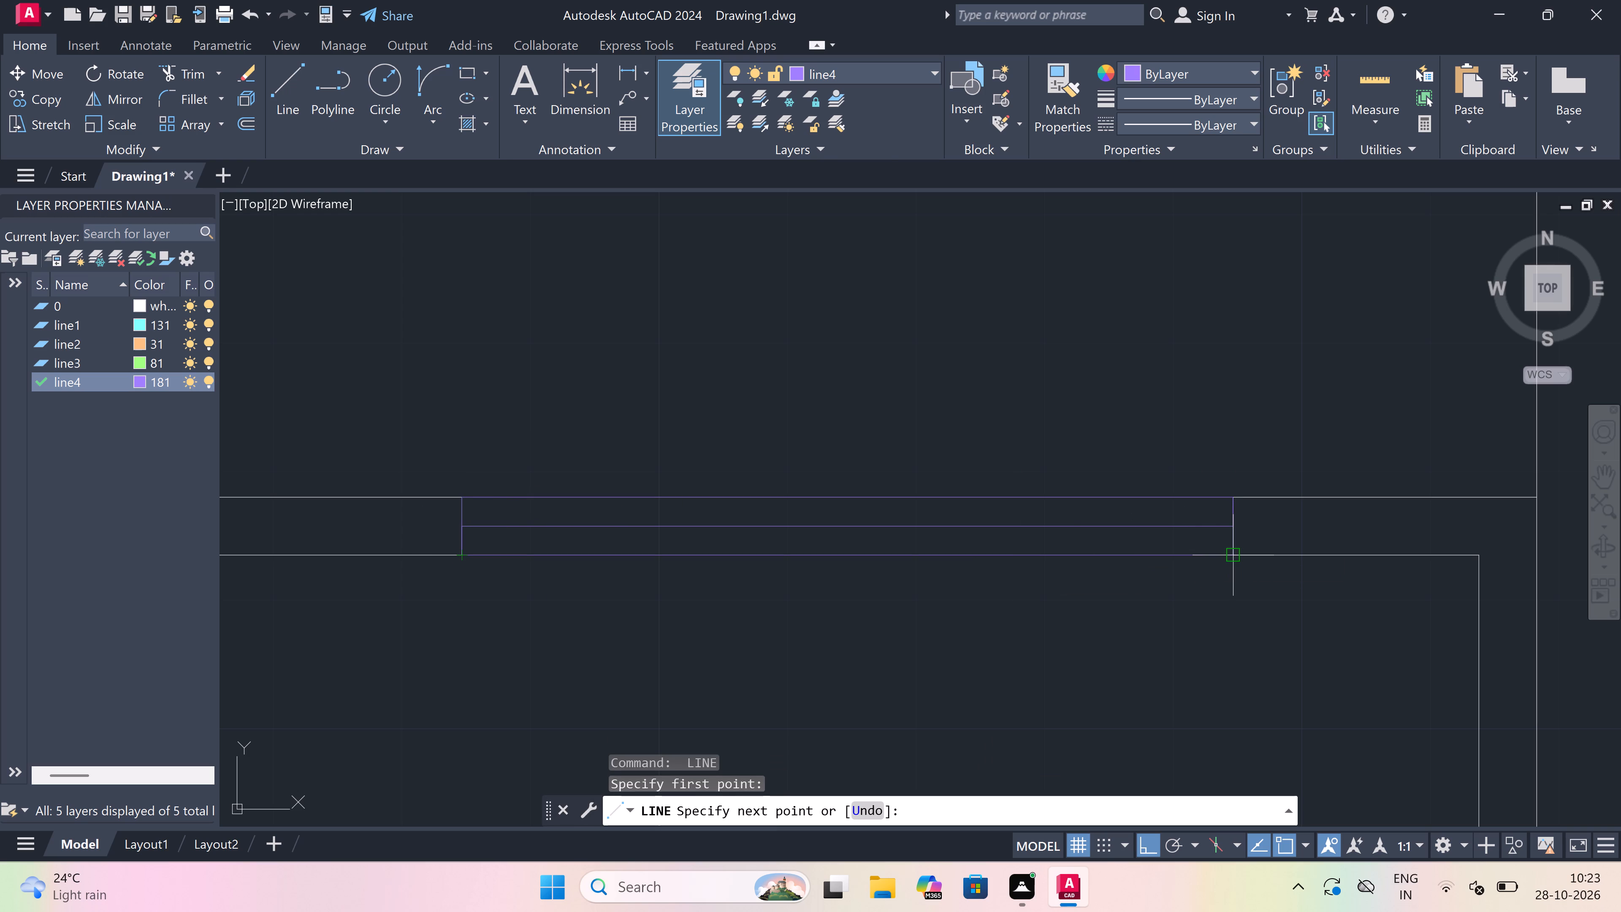
pyautogui.moveTo(1233, 549); pyautogui.dragTo(1228, 549)
pyautogui.press('Escape')
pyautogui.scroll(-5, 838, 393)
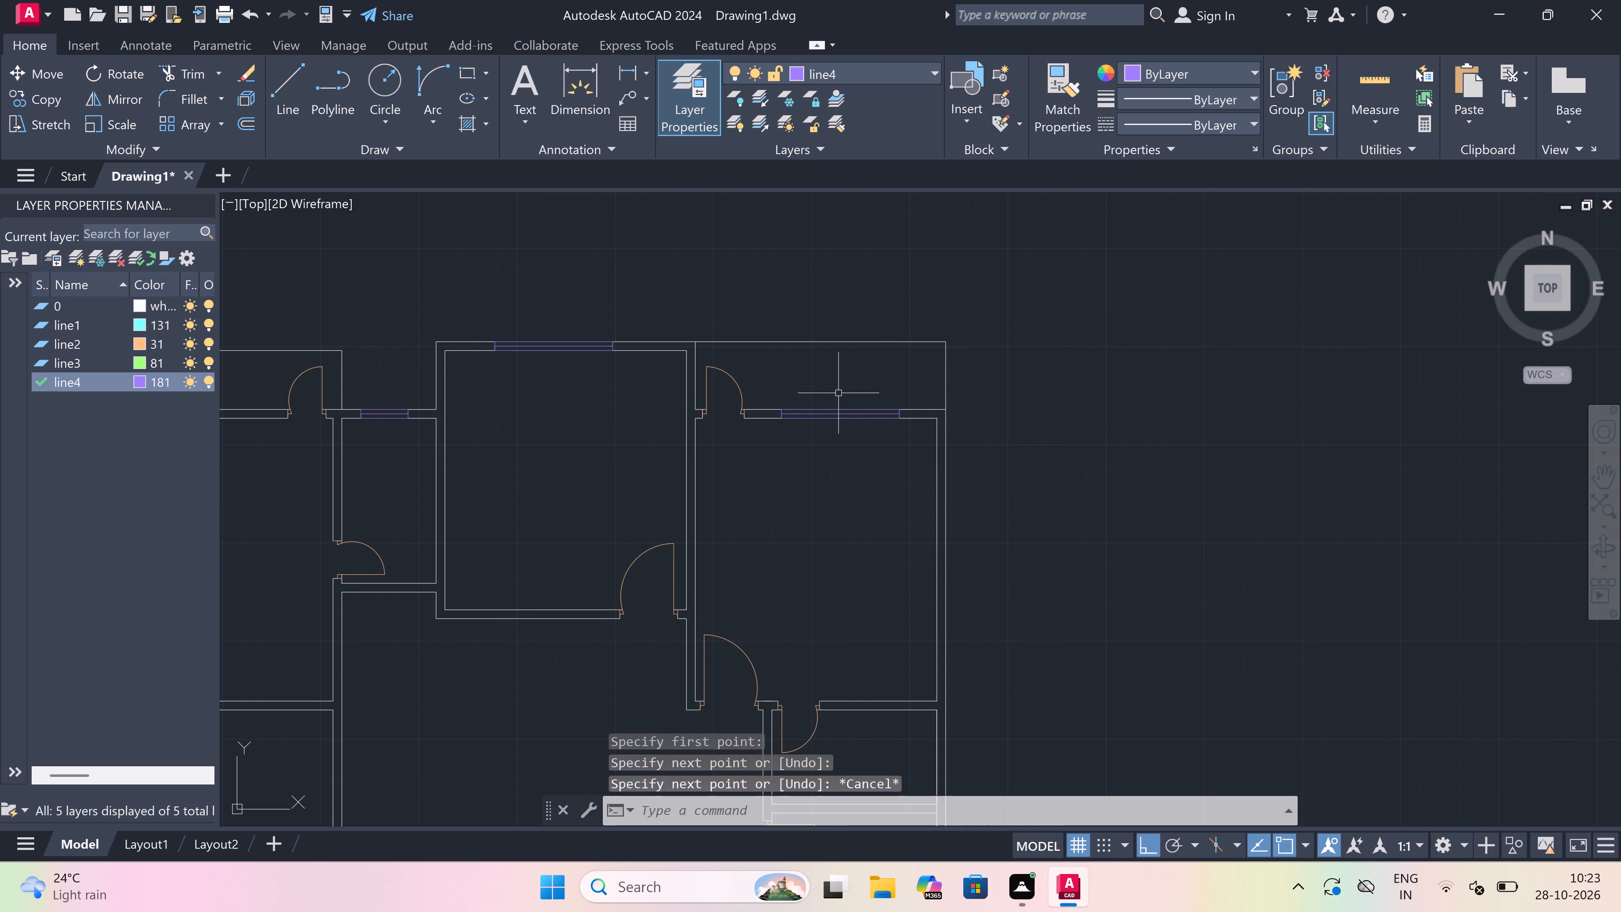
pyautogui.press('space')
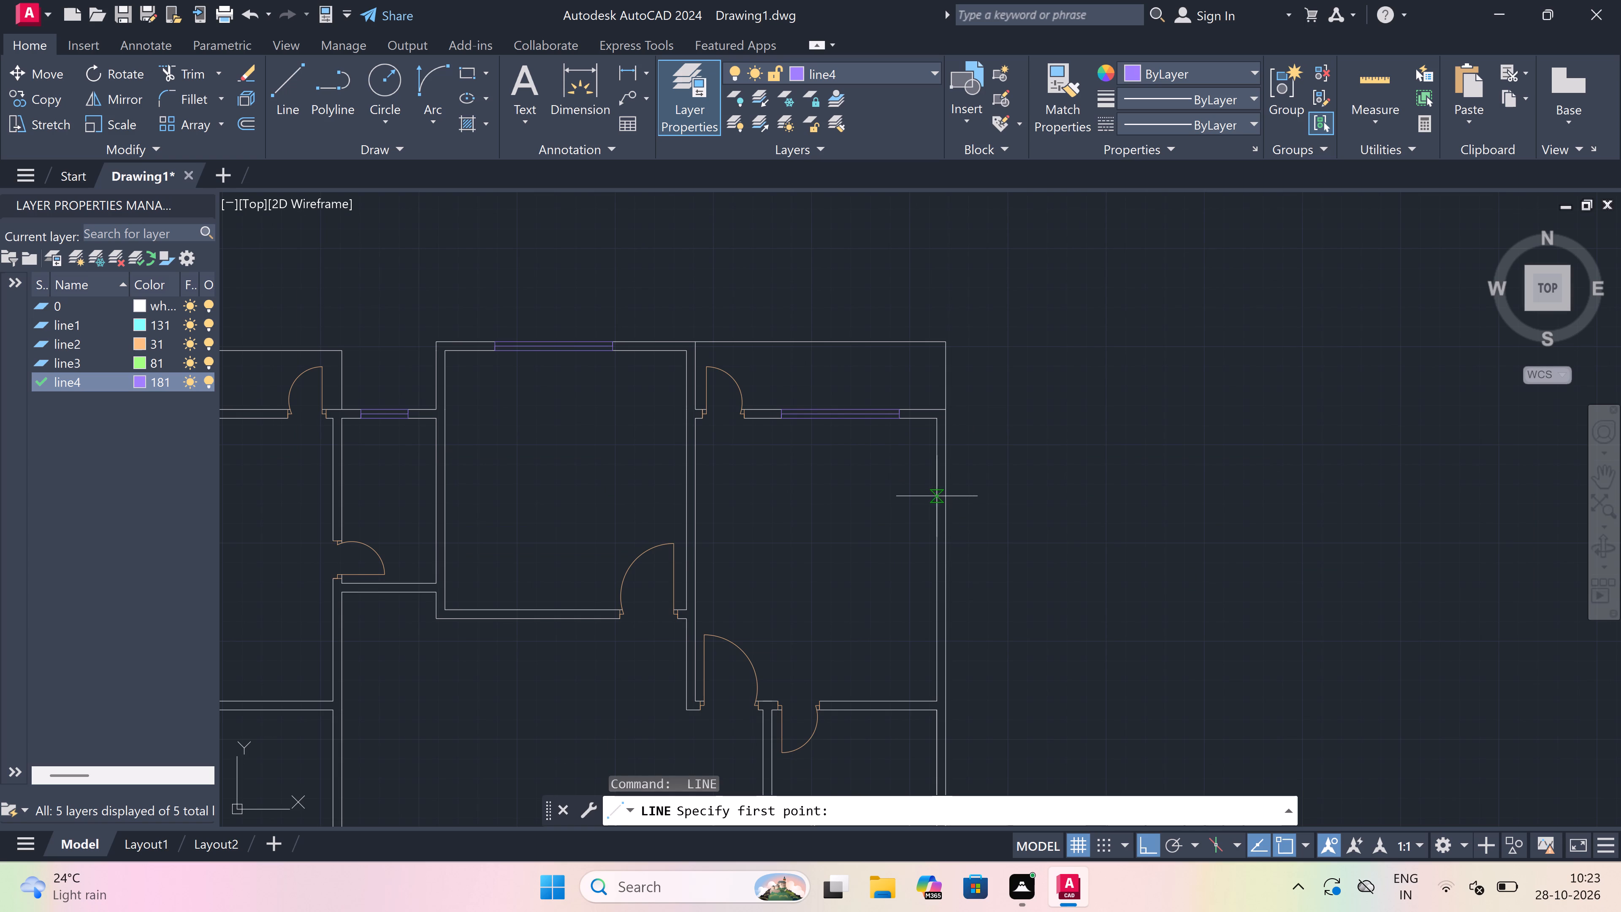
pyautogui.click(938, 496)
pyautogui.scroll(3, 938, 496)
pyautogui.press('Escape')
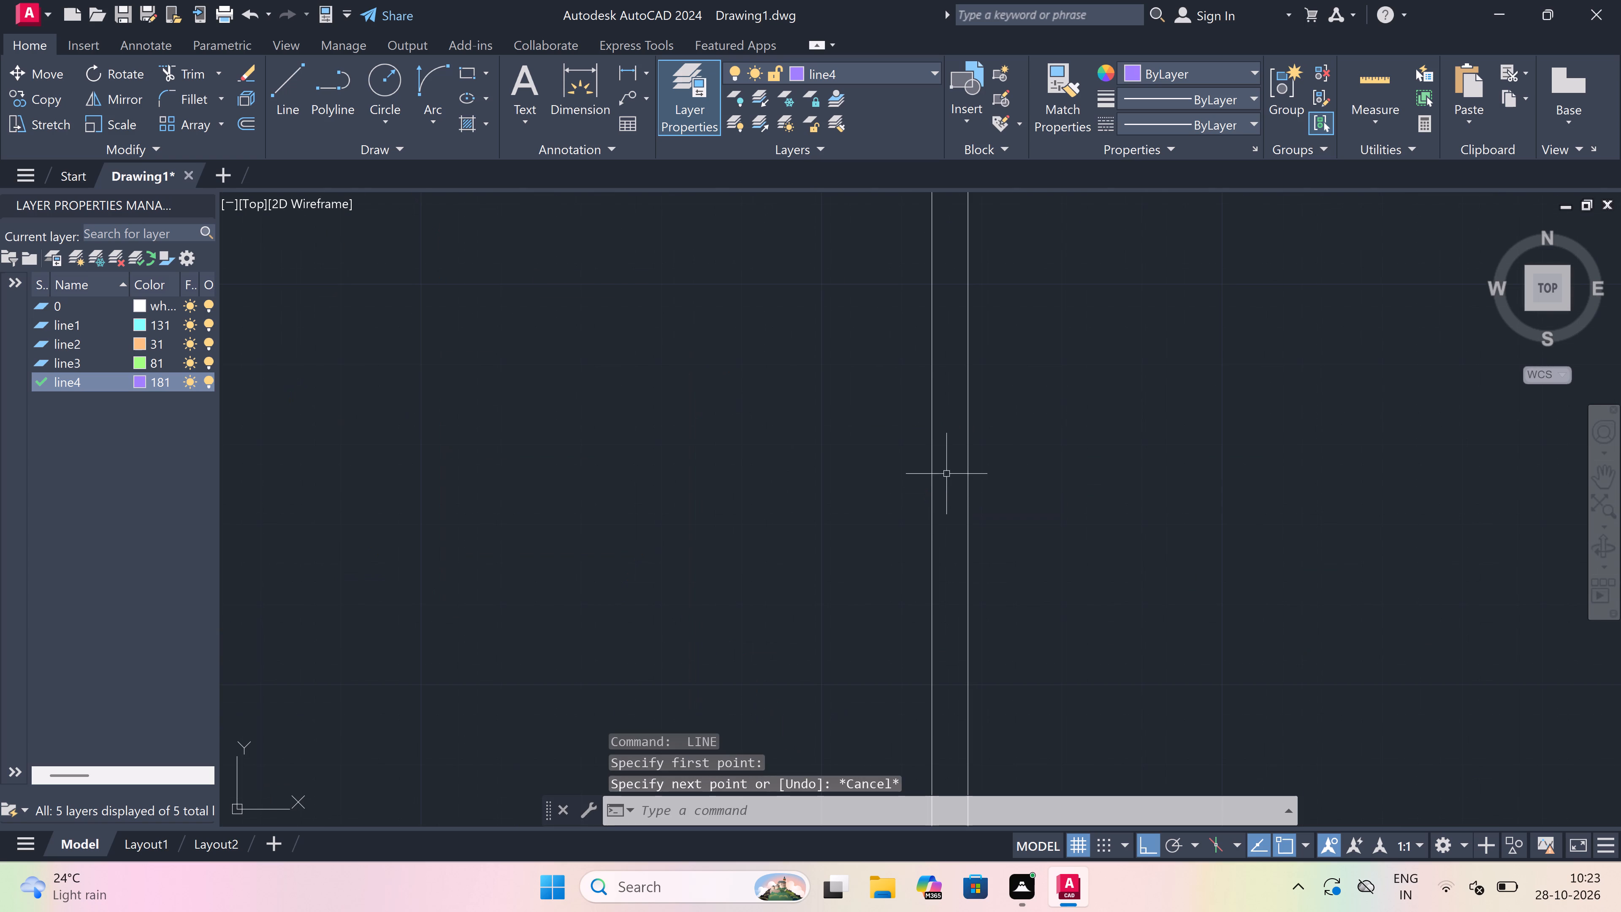
# Draw a 5' window's two jambs and centre line in the east exterior wall of the room south of the easternmost balcony.
pyautogui.press('space')
pyautogui.click(939, 431)
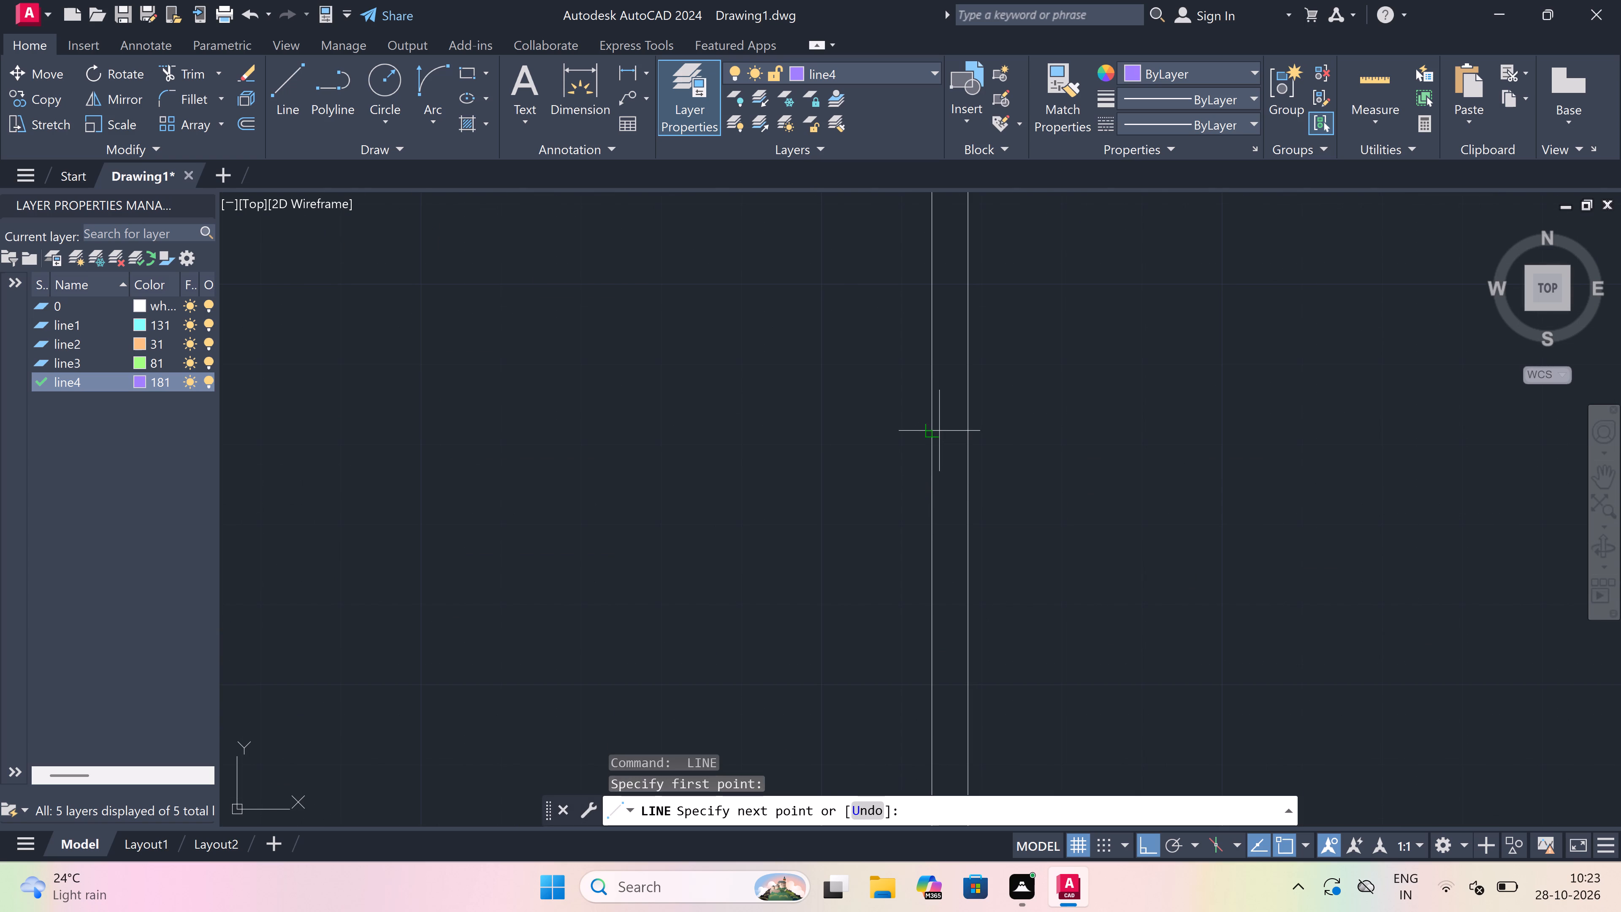
pyautogui.click(964, 426)
pyautogui.click(946, 432)
pyautogui.scroll(-2, 942, 506)
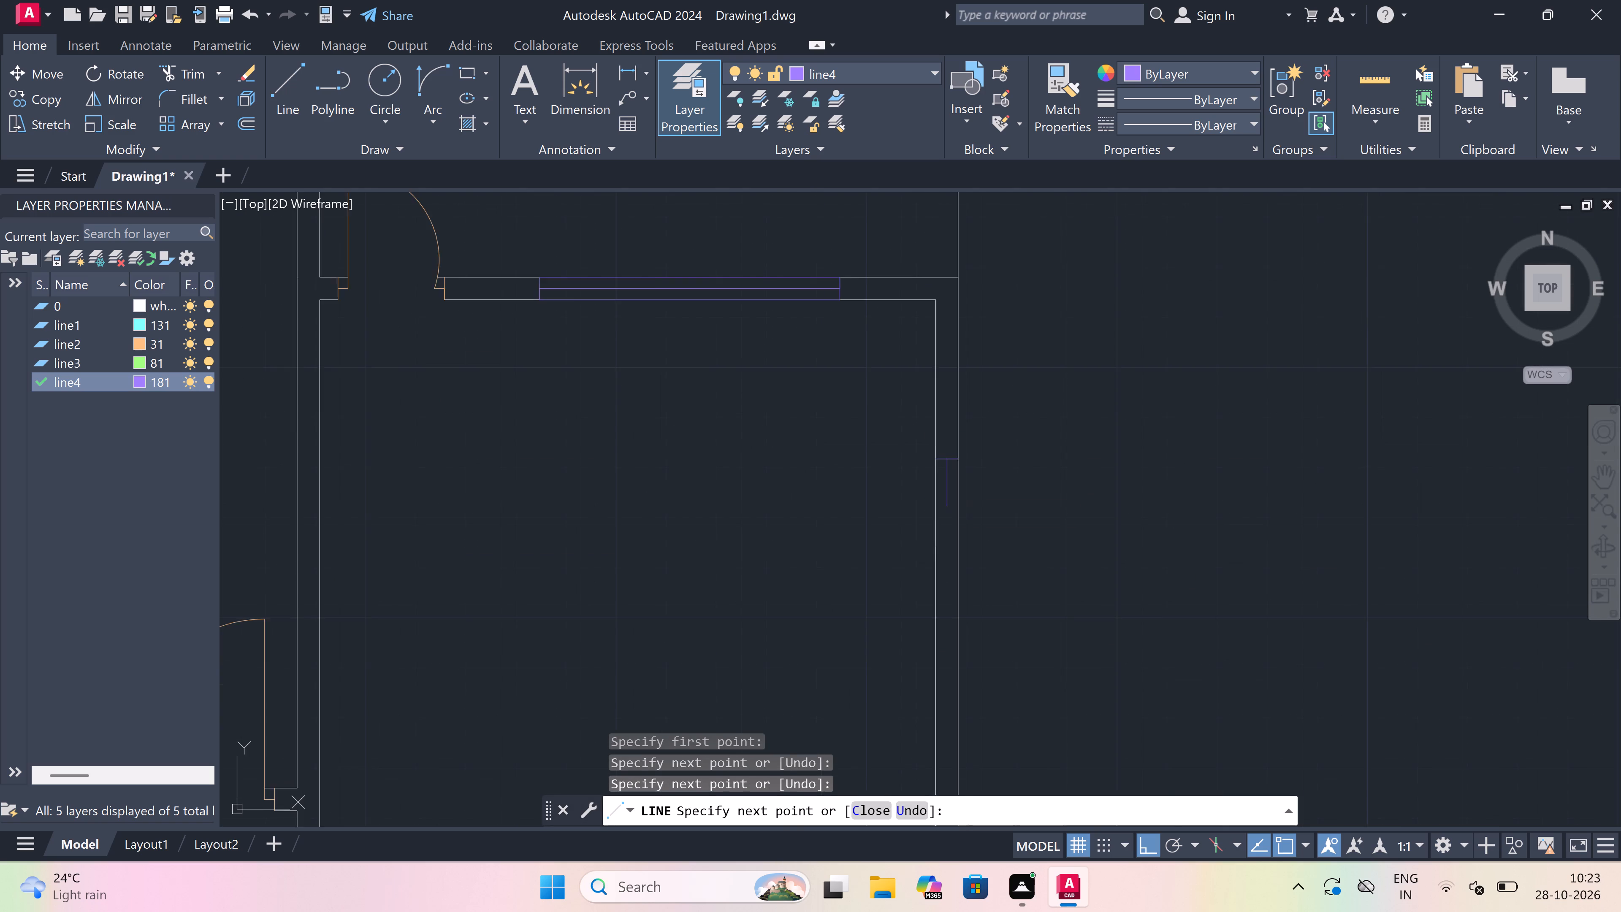
pyautogui.scroll(-2, 942, 506)
pyautogui.scroll(4, 949, 546)
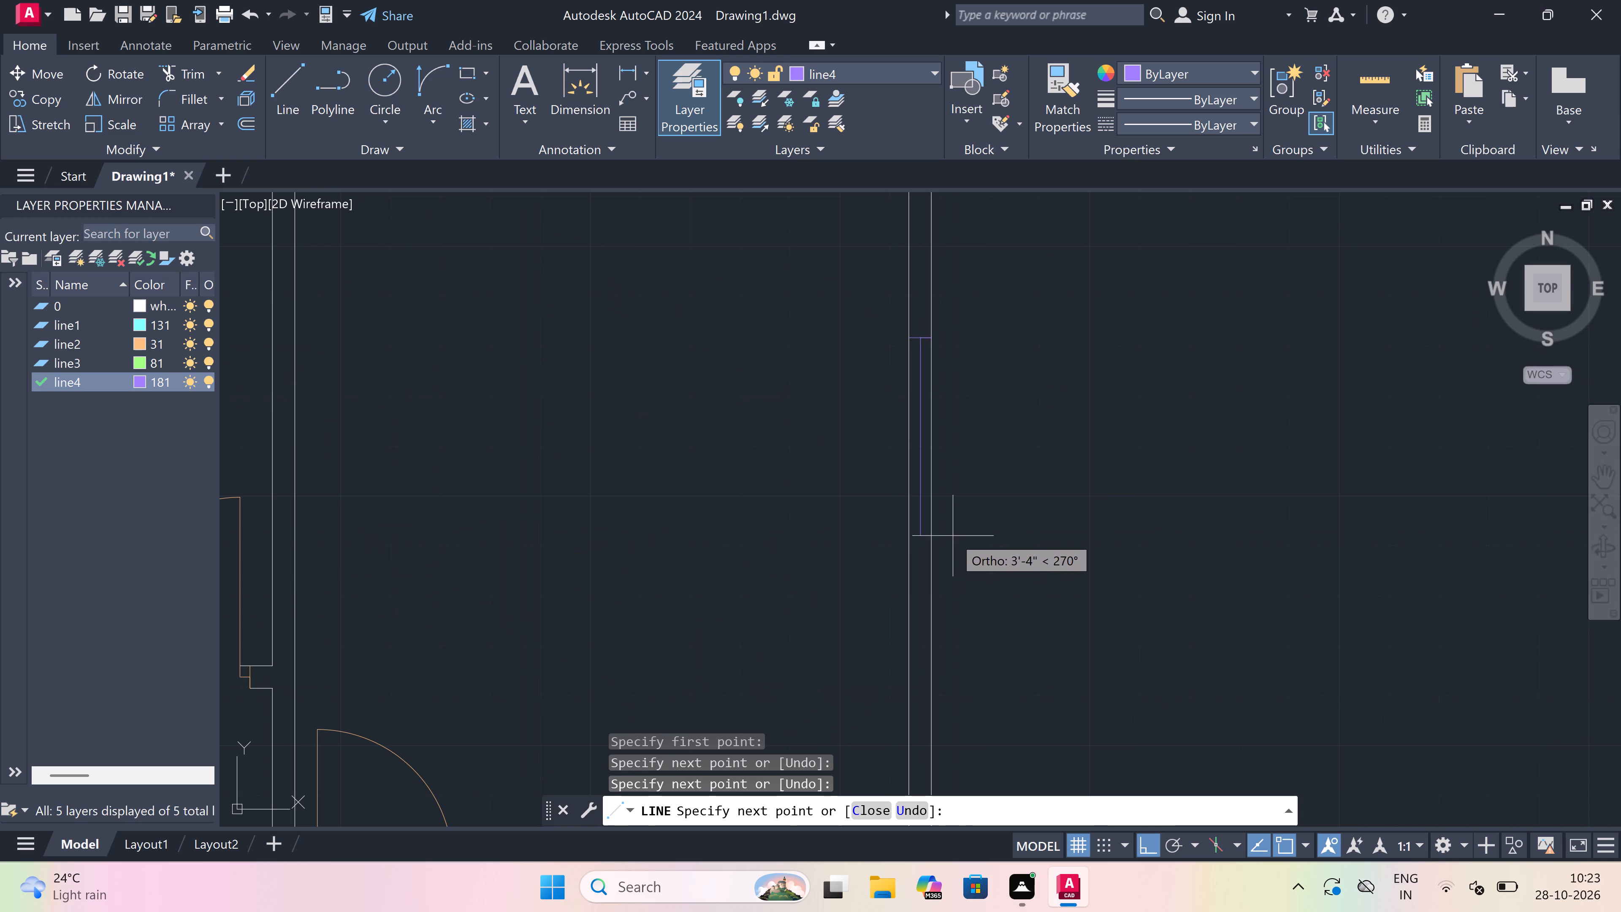
pyautogui.press('5')
pyautogui.press("'")
pyautogui.press('space')
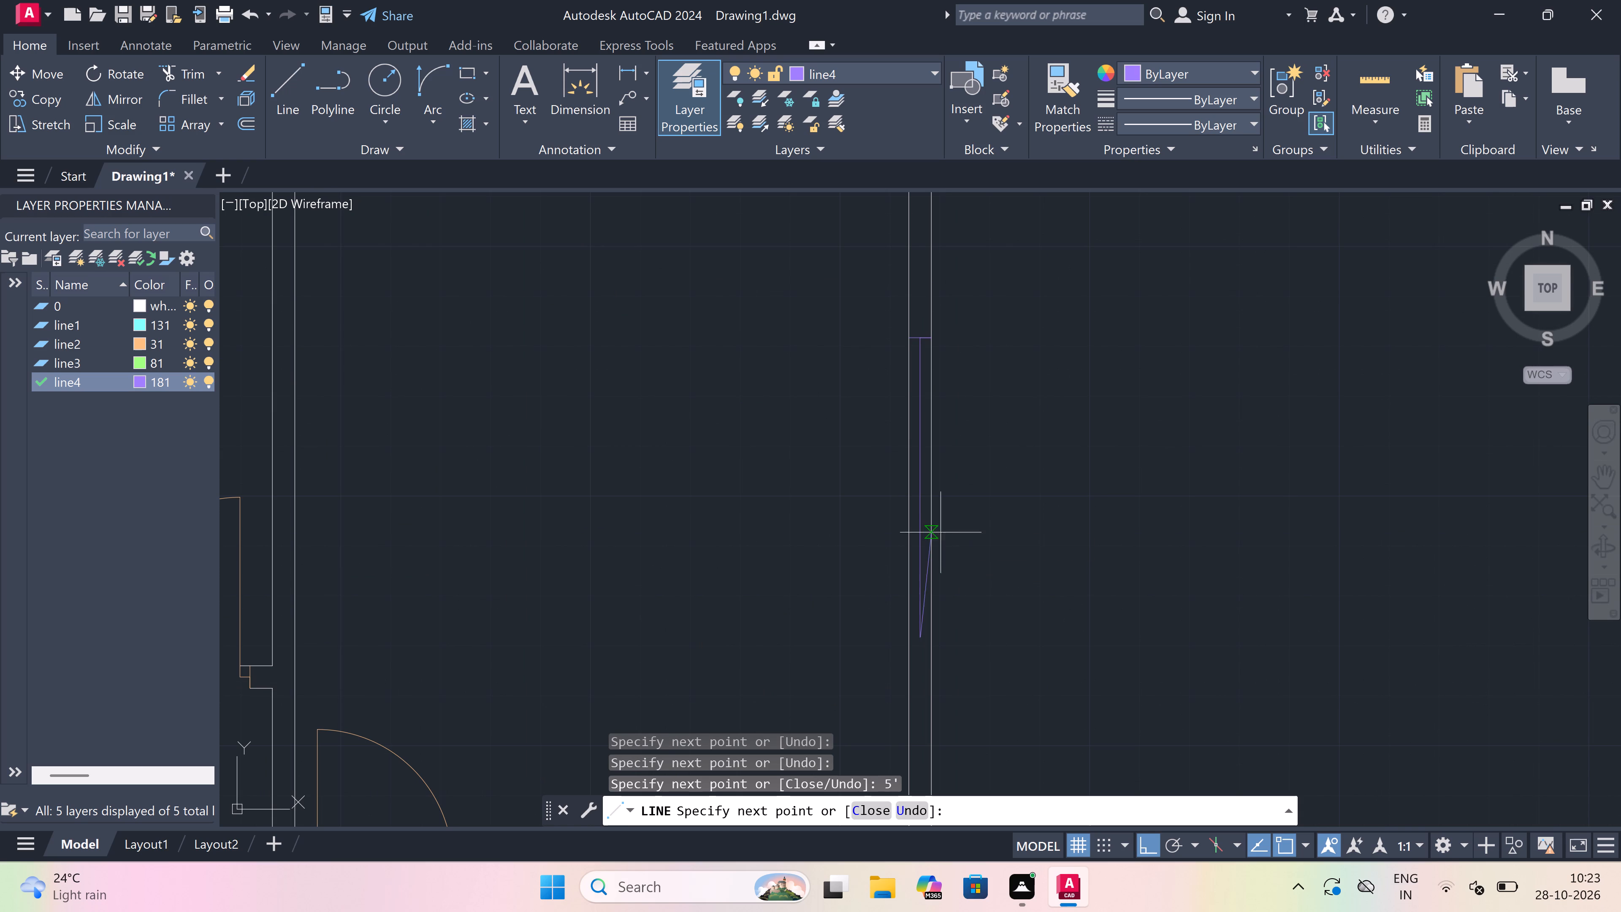
pyautogui.scroll(3, 892, 630)
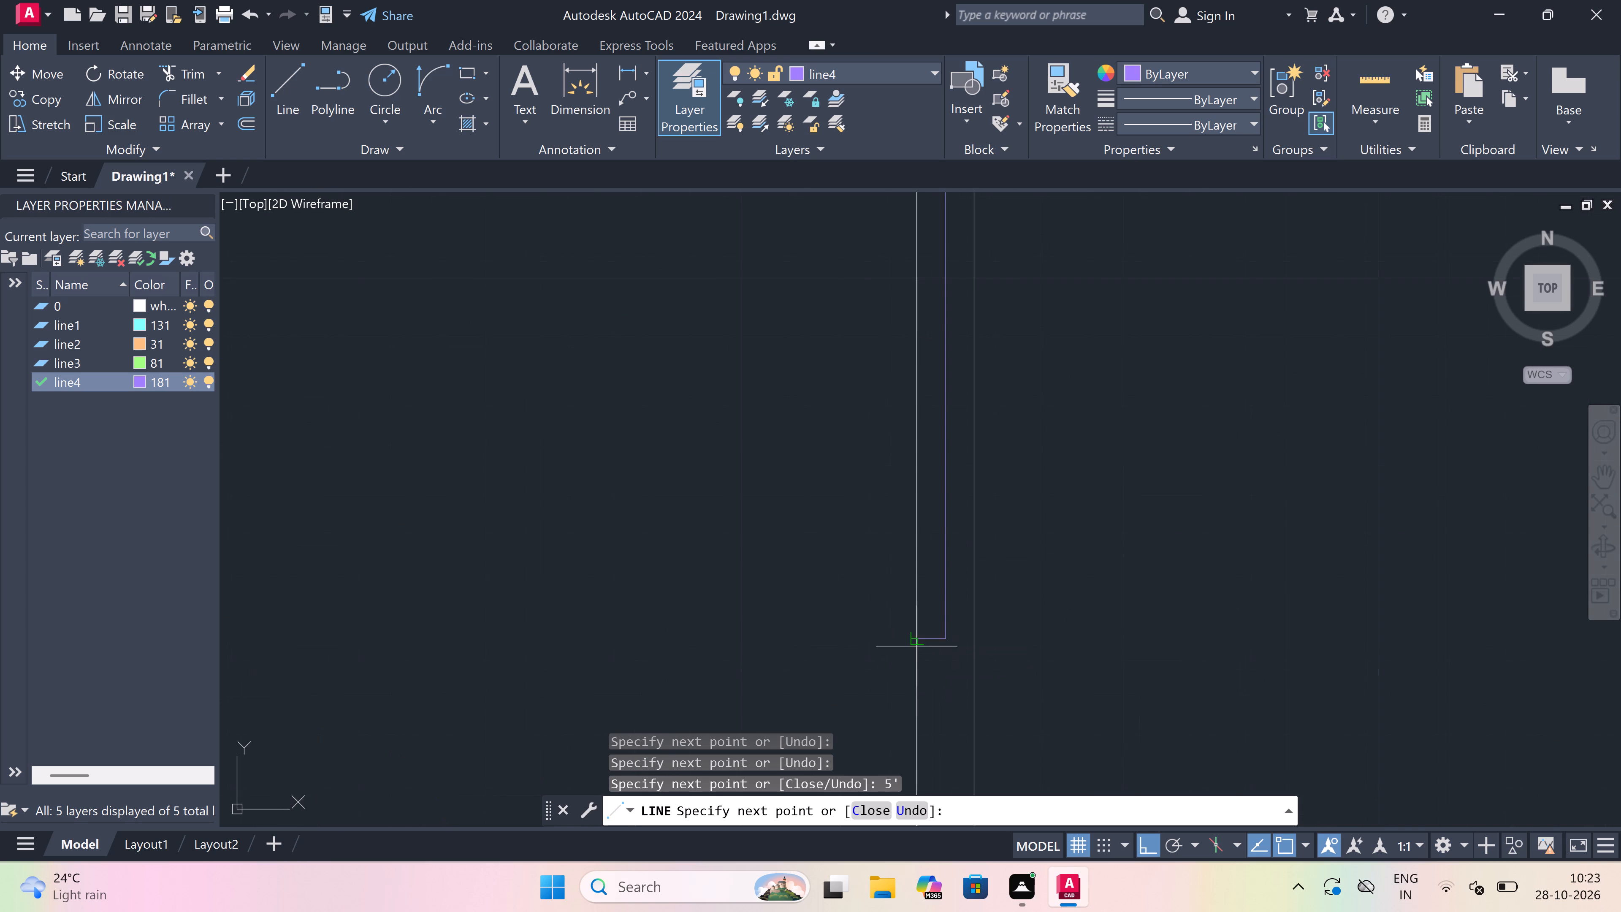
pyautogui.moveTo(921, 634); pyautogui.dragTo(931, 630)
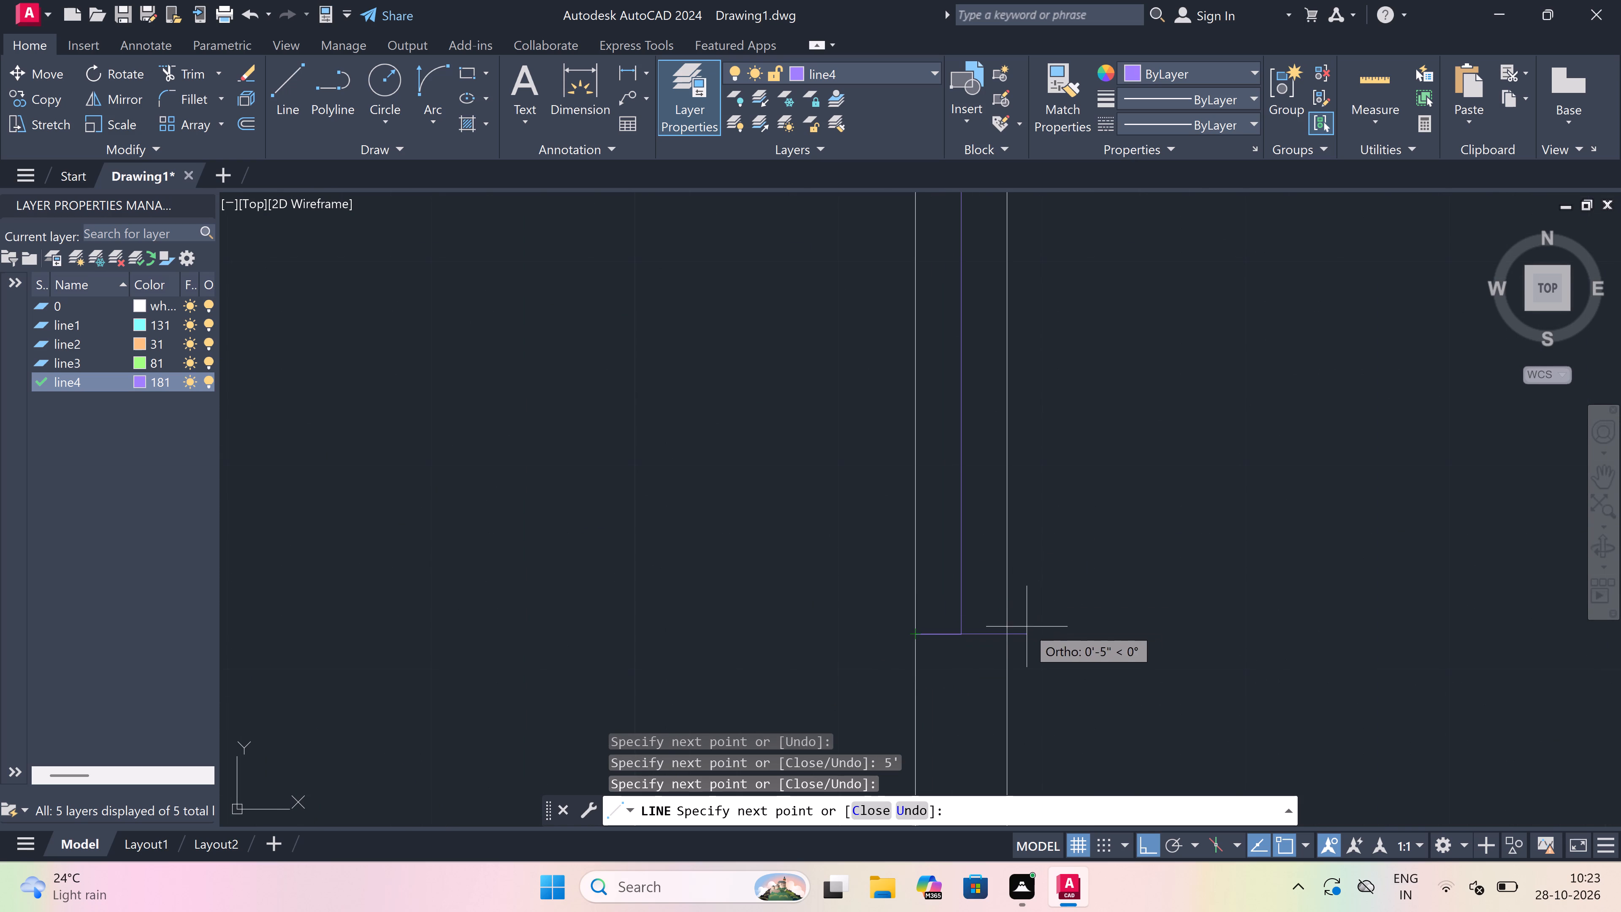
pyautogui.click(1009, 628)
pyautogui.press('Escape')
# Trim the outer and inner wall lines between the jambs of the east wall's 5' window.
pyautogui.scroll(-4, 1009, 623)
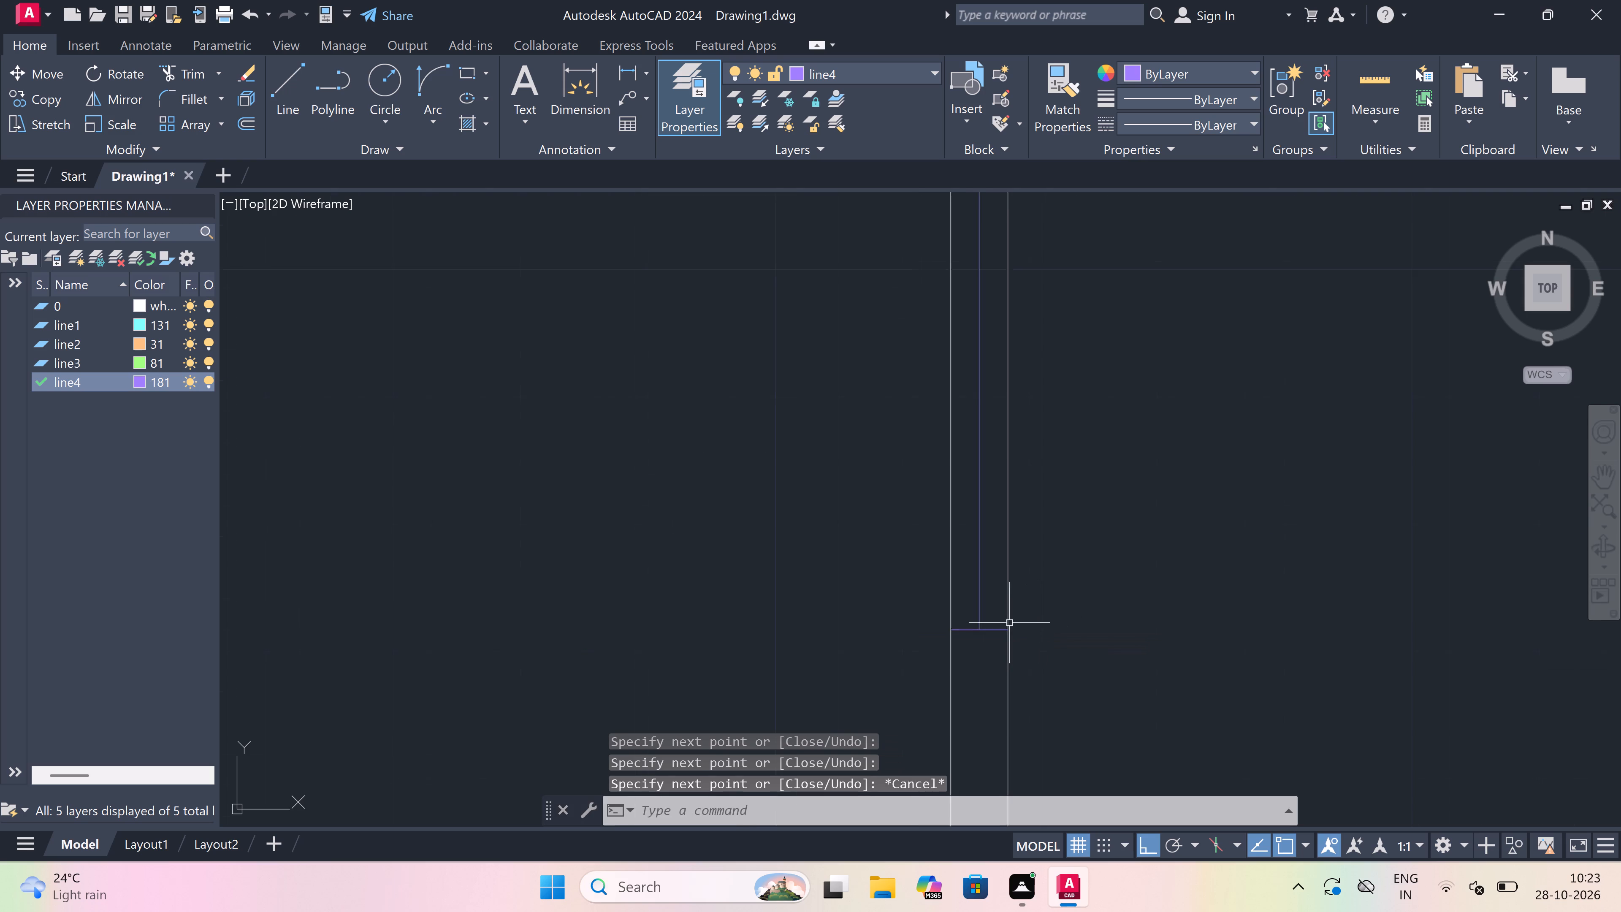
pyautogui.scroll(1, 1016, 543)
pyautogui.press('t')
pyautogui.write('r')
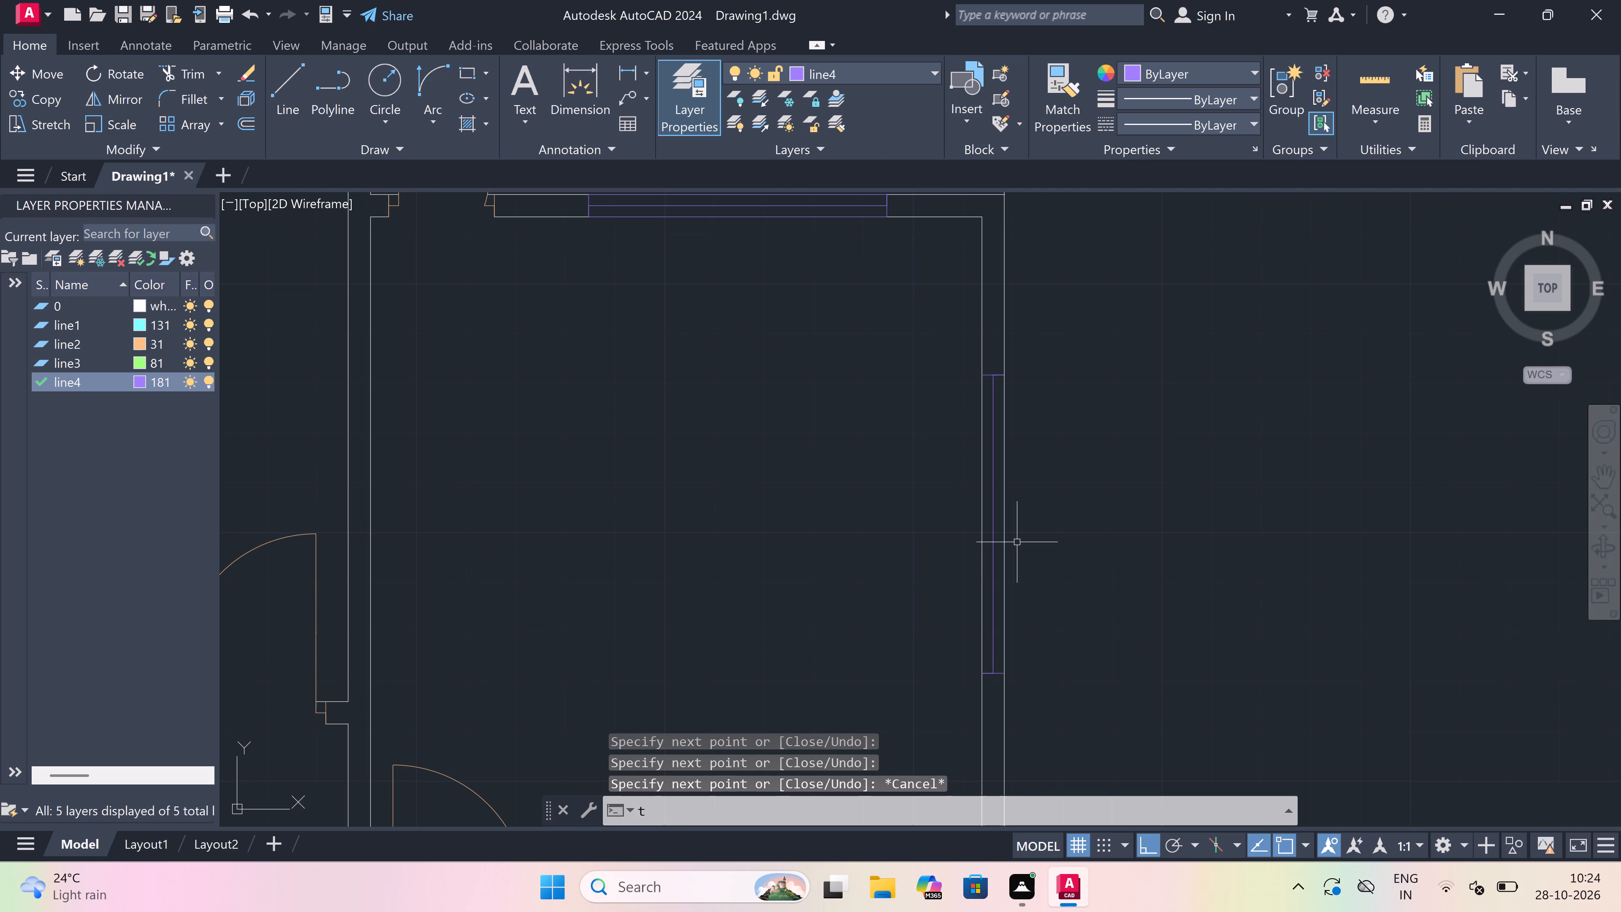
pyautogui.press('space')
pyautogui.click(1003, 546)
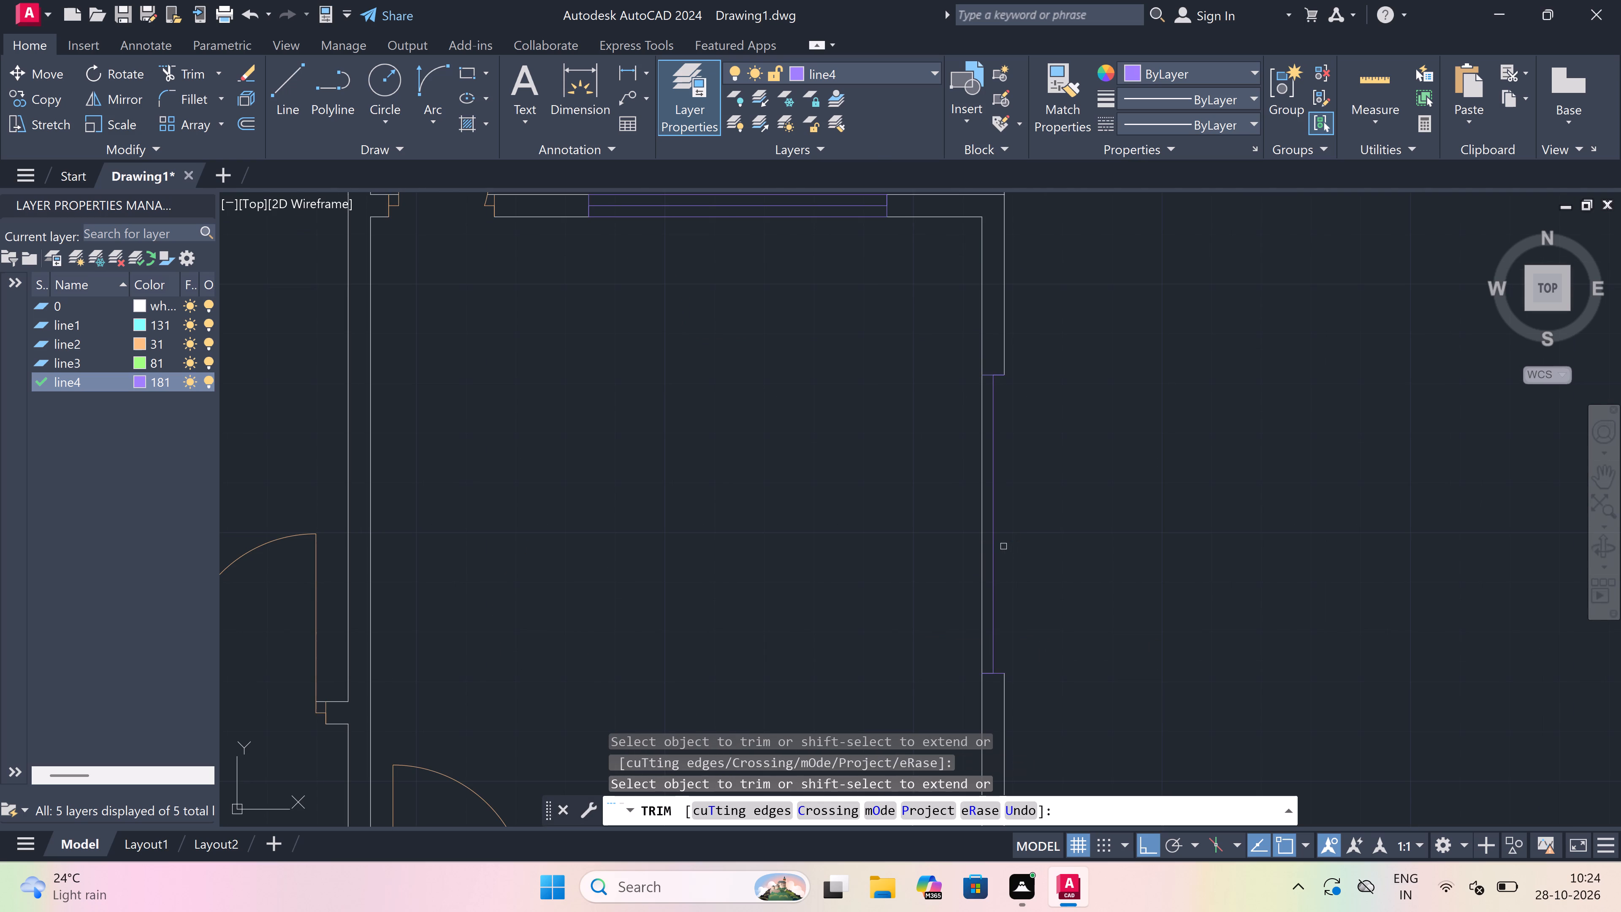
pyautogui.click(984, 546)
pyautogui.press('Escape')
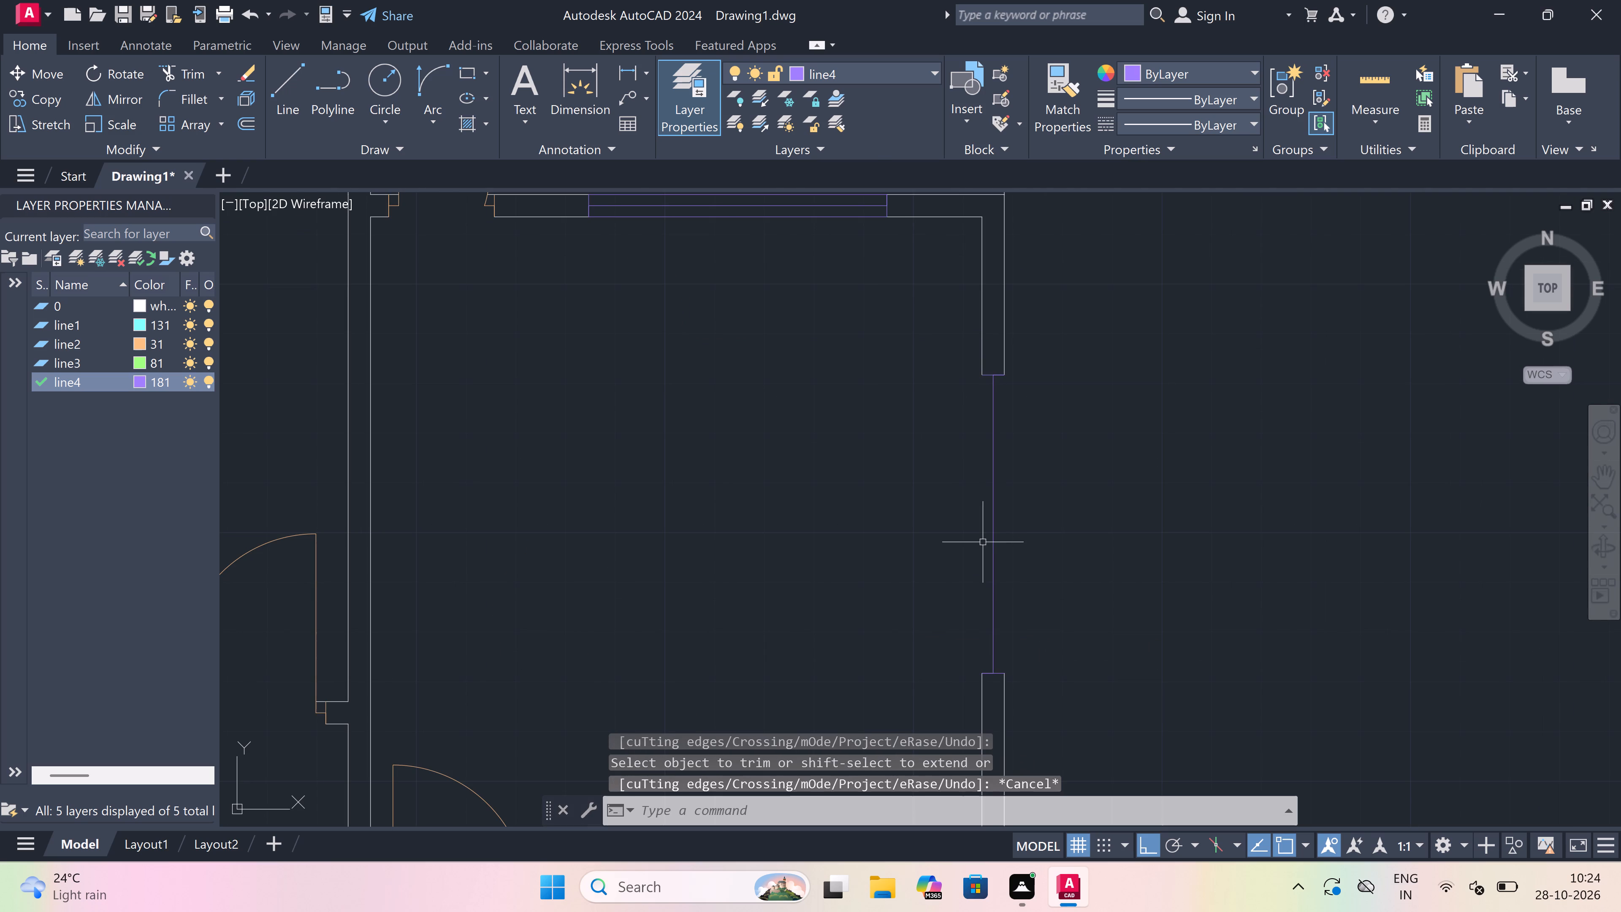
# Draw the inner and outer face lines of the east wall's 5' window between its jambs.
pyautogui.write('l')
pyautogui.press('space')
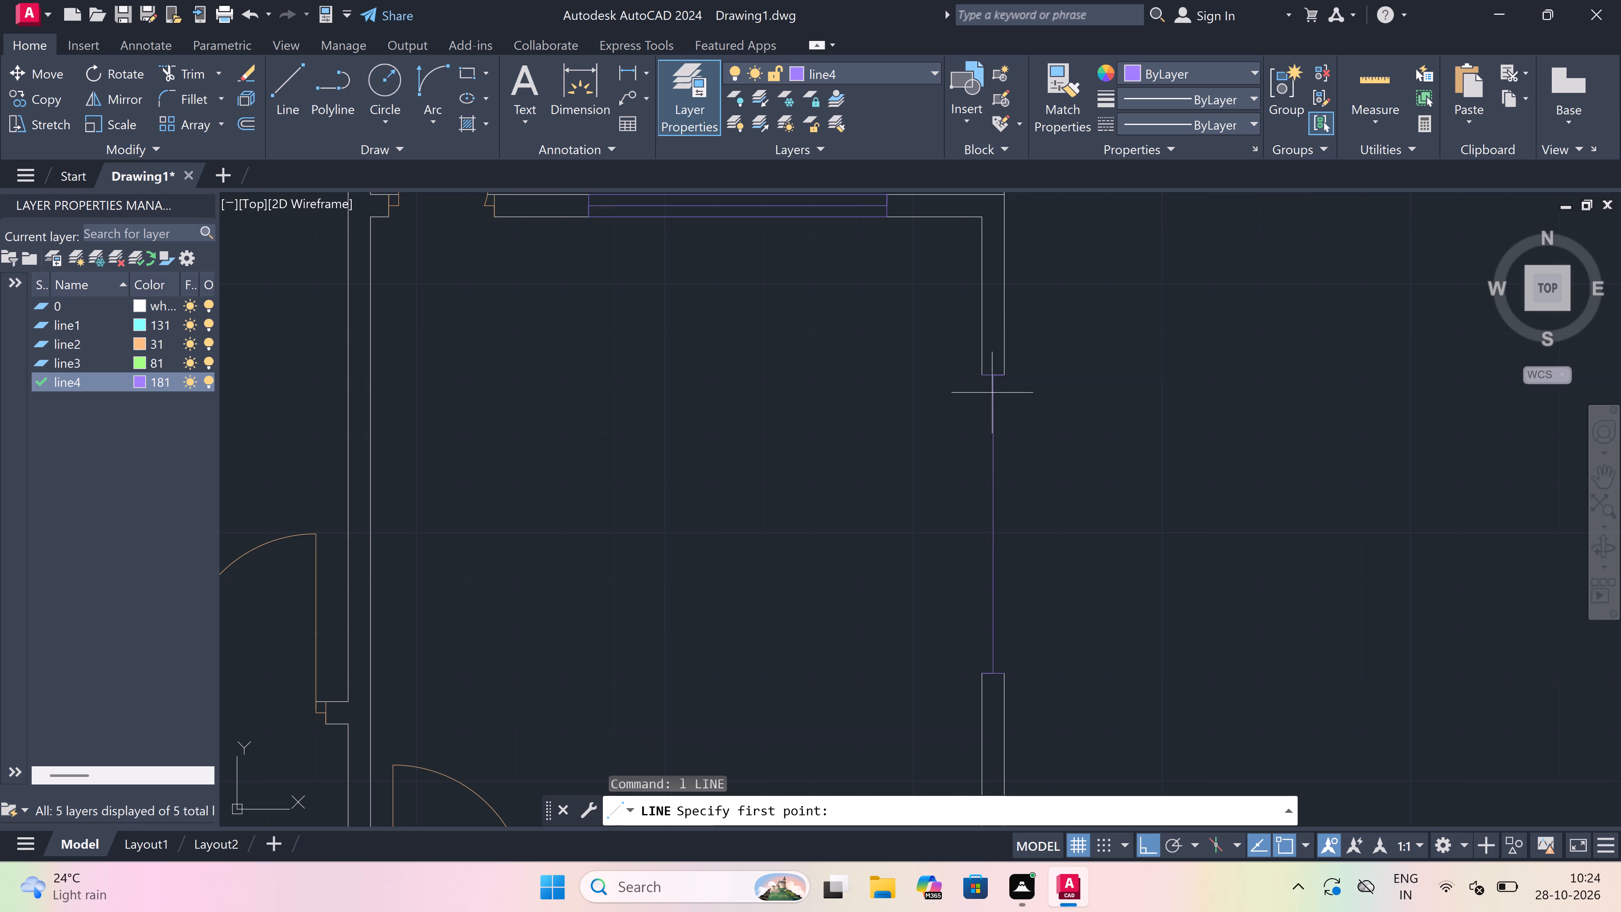
pyautogui.click(986, 374)
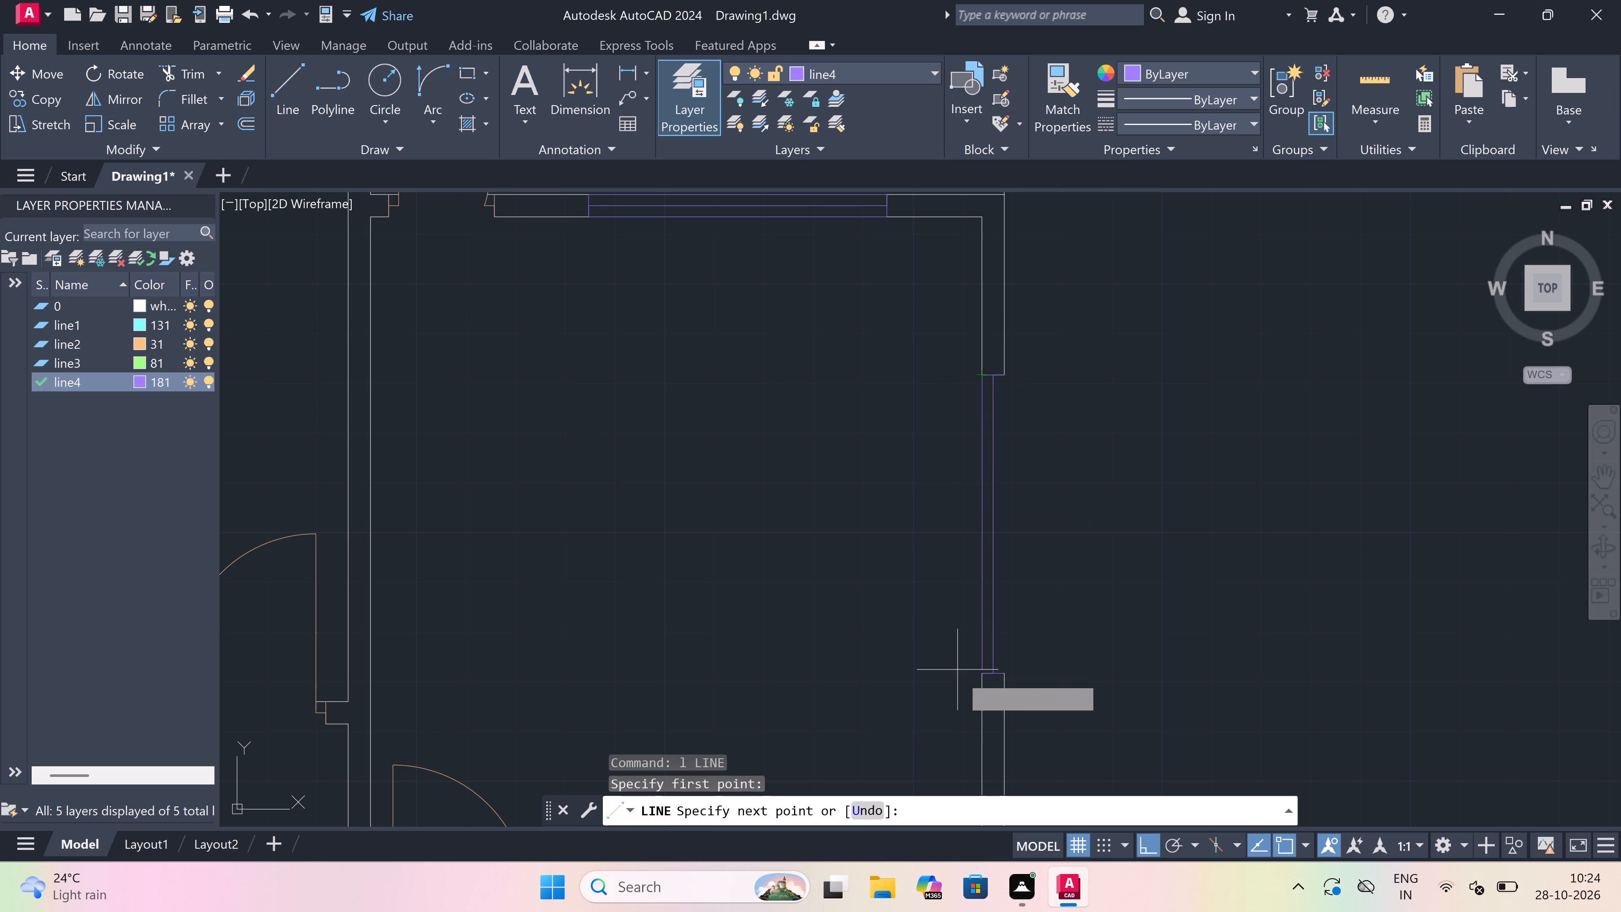
pyautogui.click(980, 674)
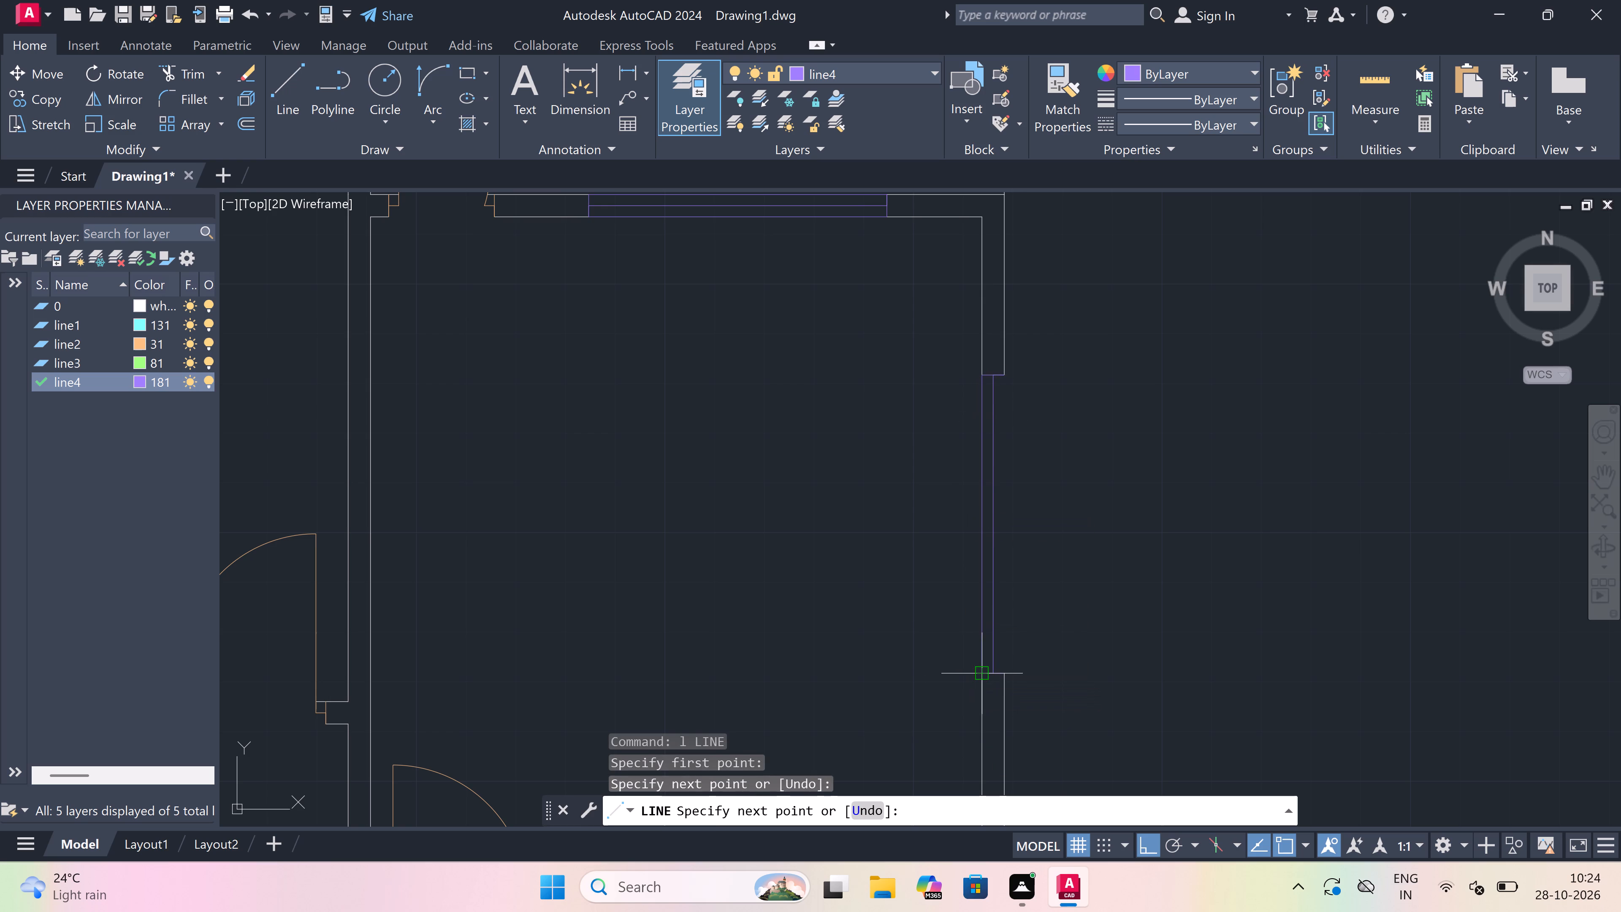
pyautogui.press('Escape')
pyautogui.press('space')
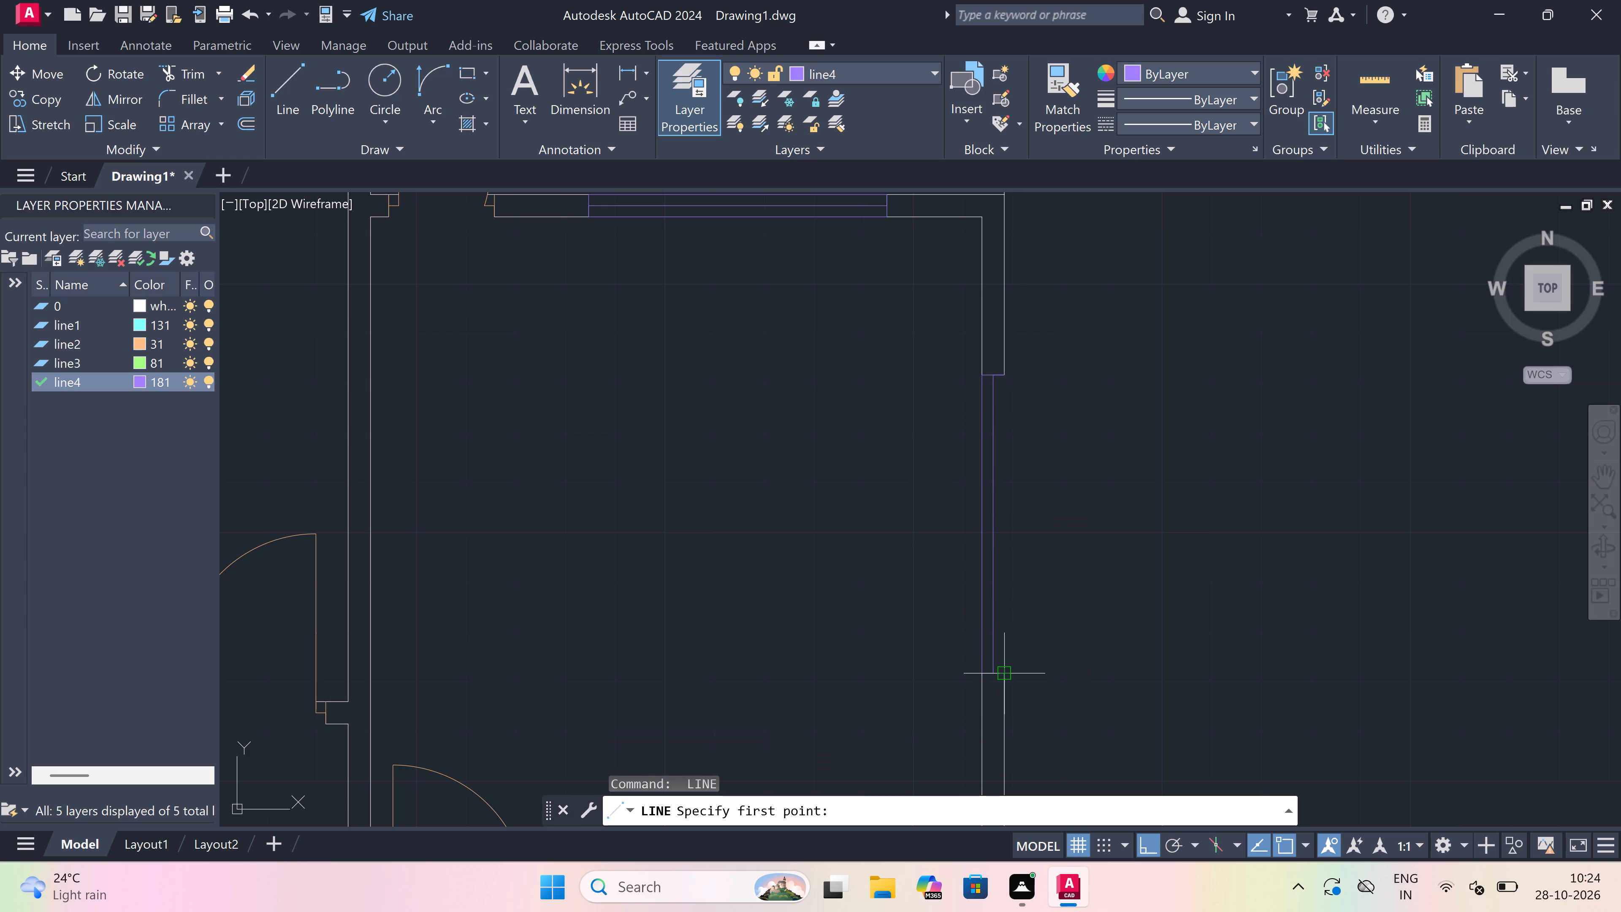
pyautogui.moveTo(1007, 672); pyautogui.dragTo(1008, 648)
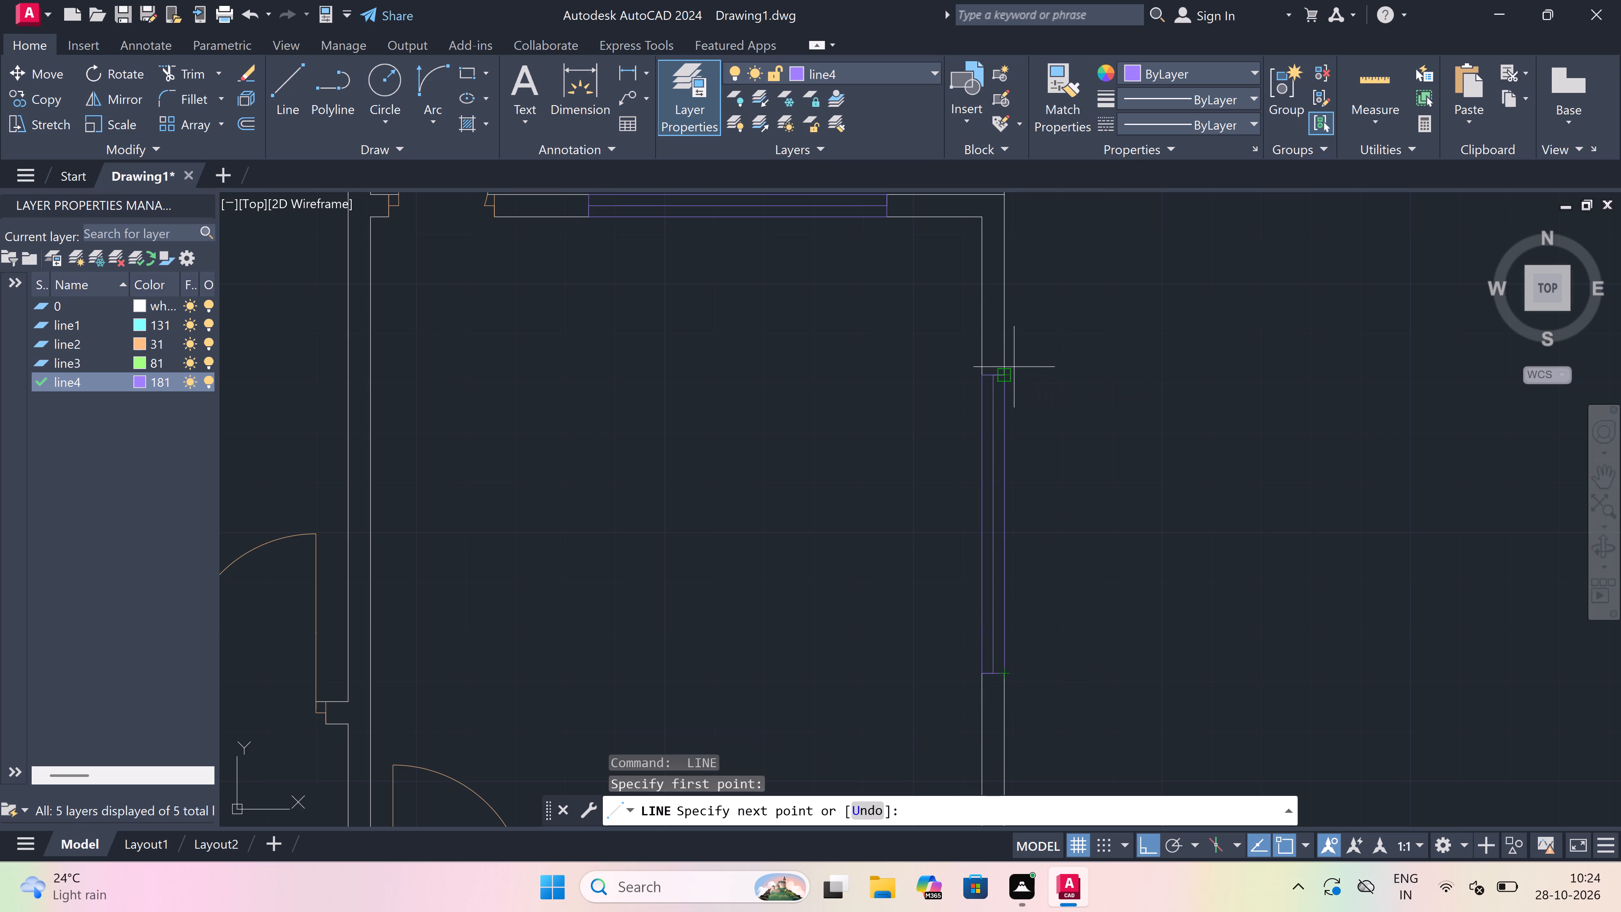
pyautogui.scroll(3, 1016, 366)
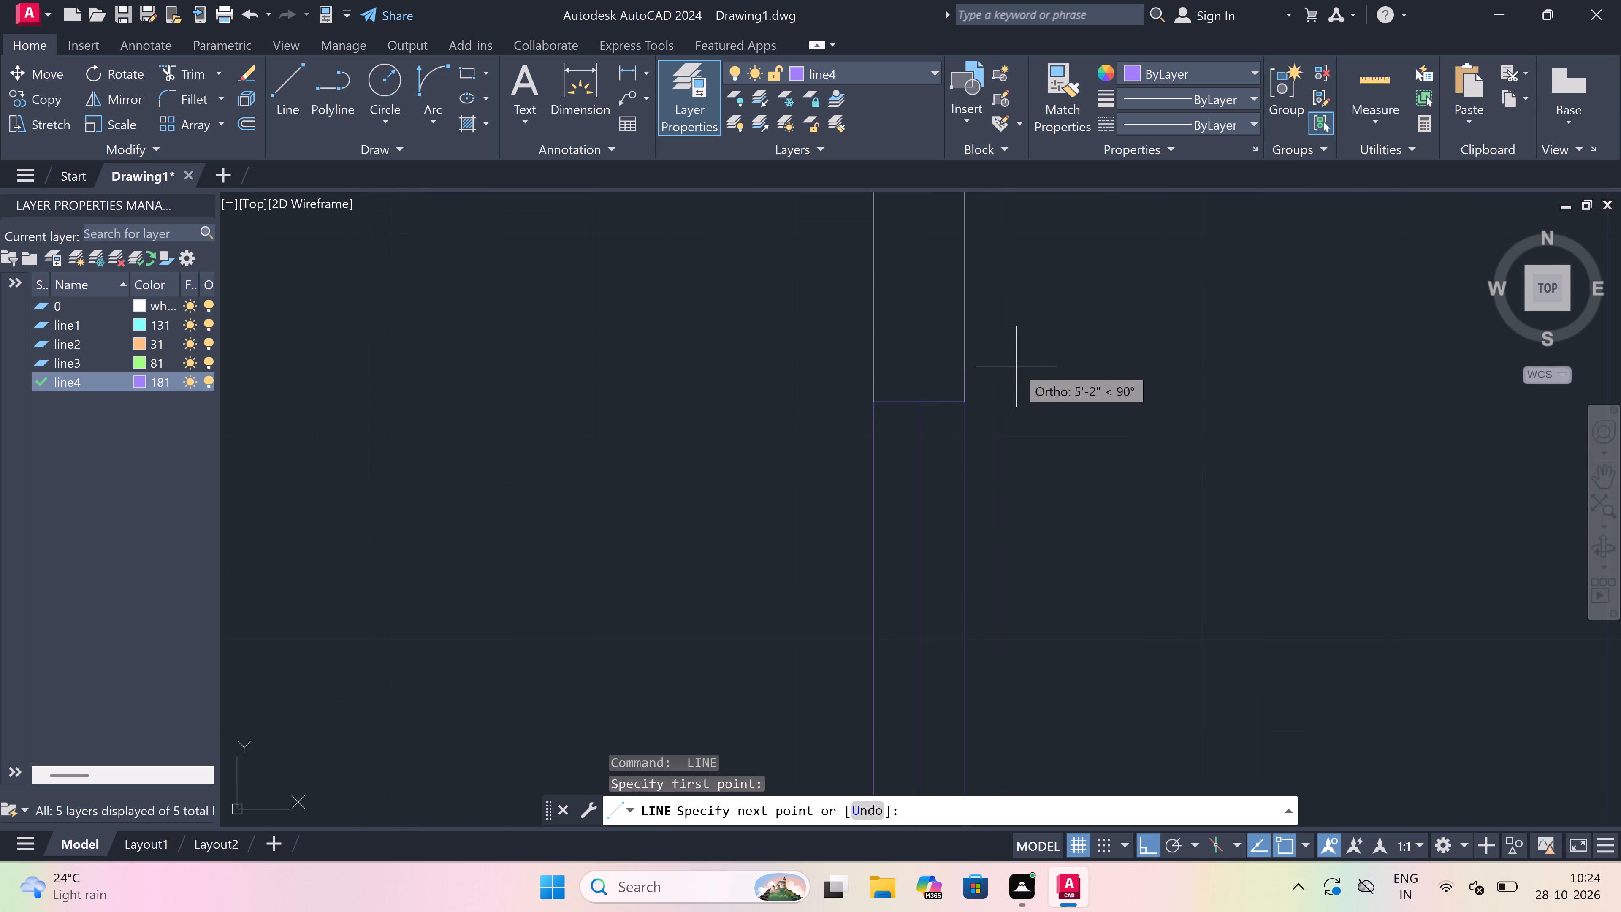
pyautogui.click(970, 400)
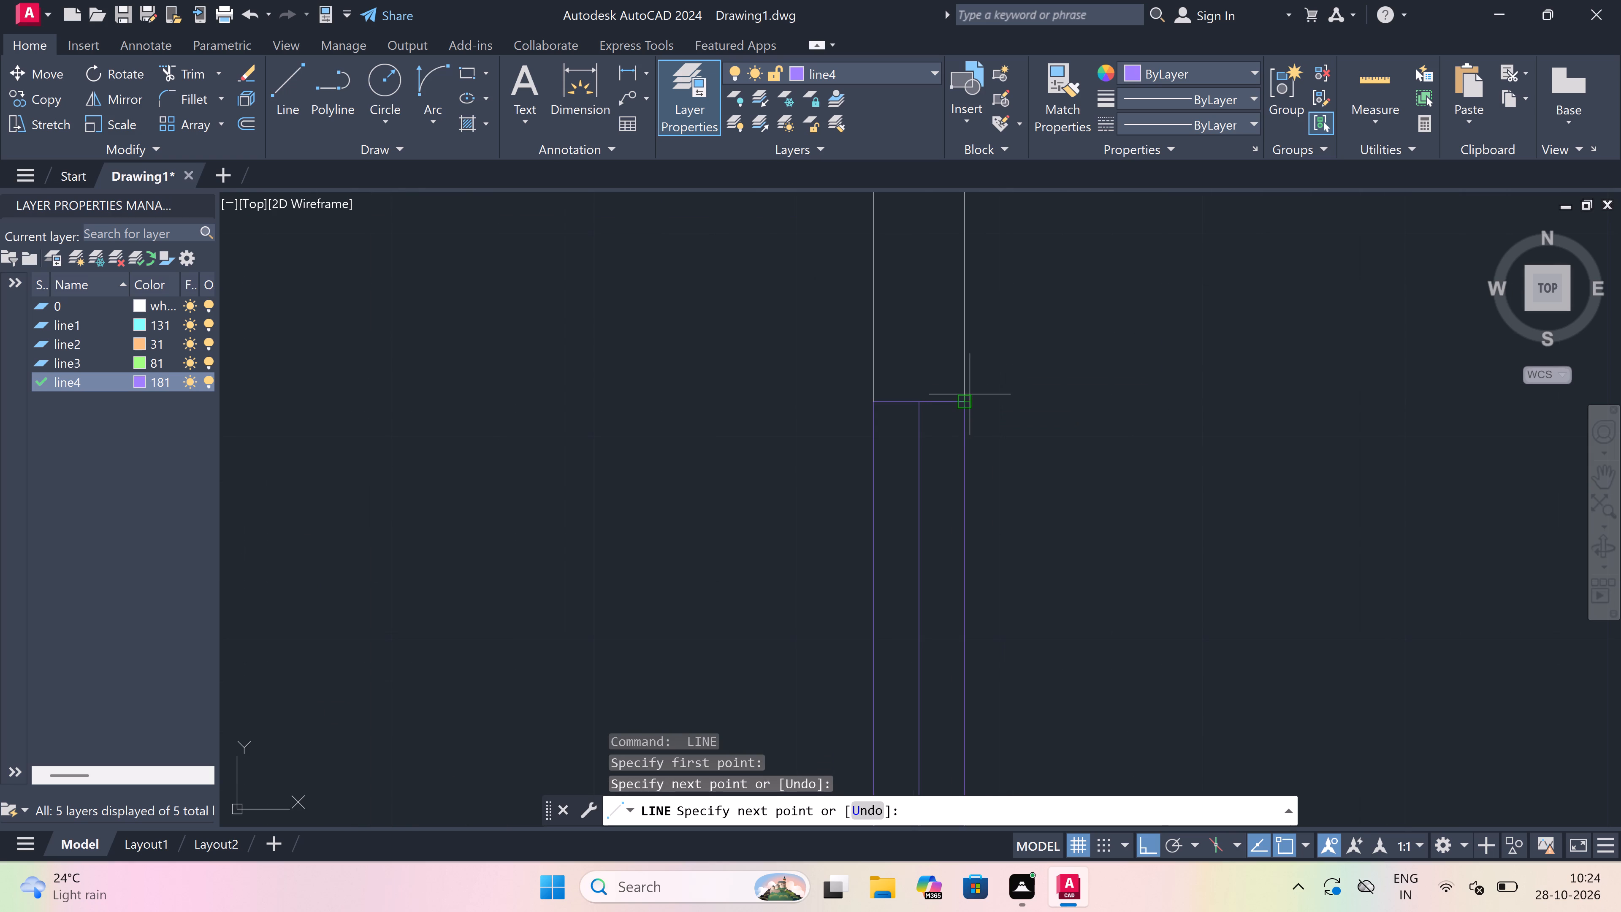
# Draw a 2' window's two jambs and centre line in the east exterior wall of the small room south of the 5' window room.
pyautogui.press('Escape')
pyautogui.scroll(-8, 970, 391)
pyautogui.press('space')
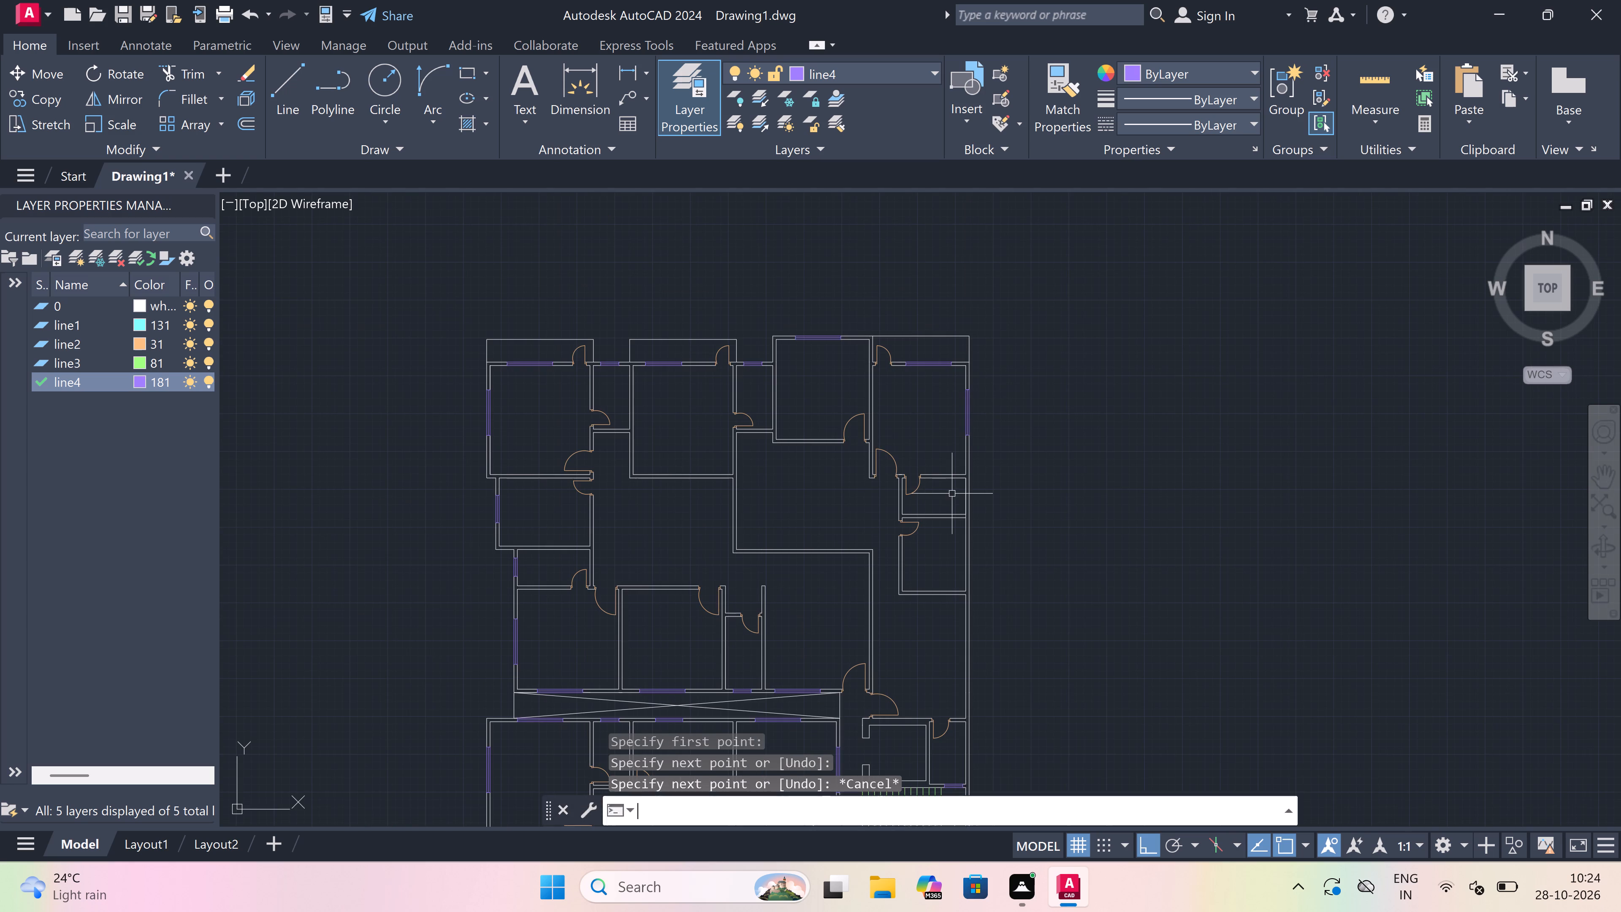
pyautogui.scroll(3, 954, 489)
pyautogui.scroll(2, 998, 527)
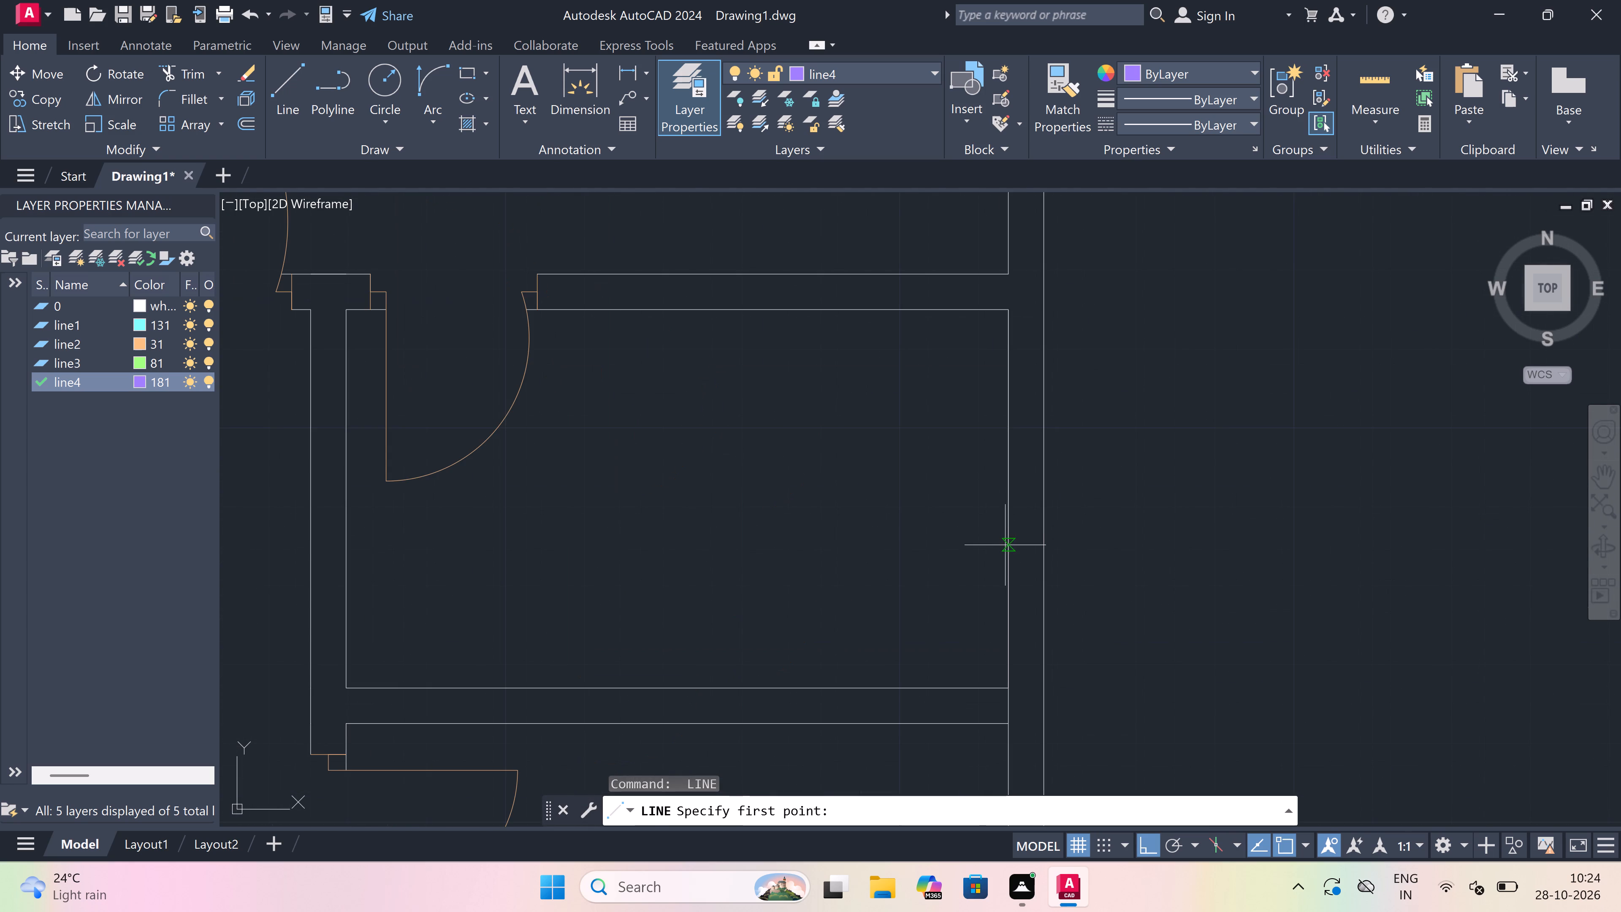
pyautogui.moveTo(1007, 594); pyautogui.dragTo(1008, 594)
pyautogui.moveTo(1008, 594); pyautogui.dragTo(1018, 594)
pyautogui.click(1045, 597)
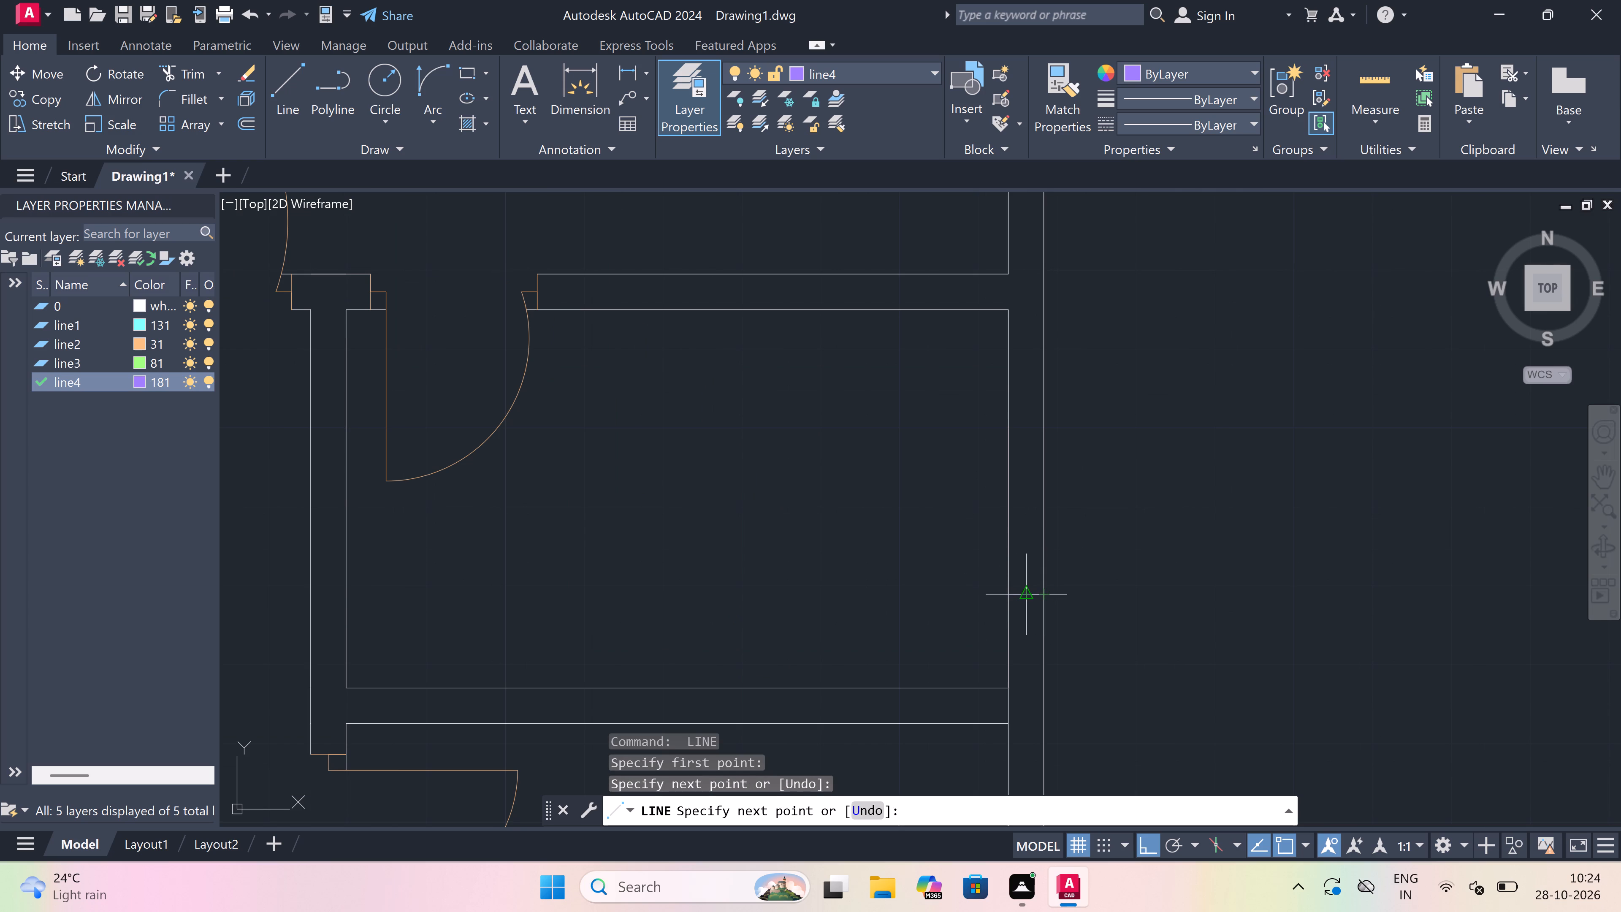
pyautogui.moveTo(1030, 599); pyautogui.dragTo(1033, 543)
pyautogui.press('2')
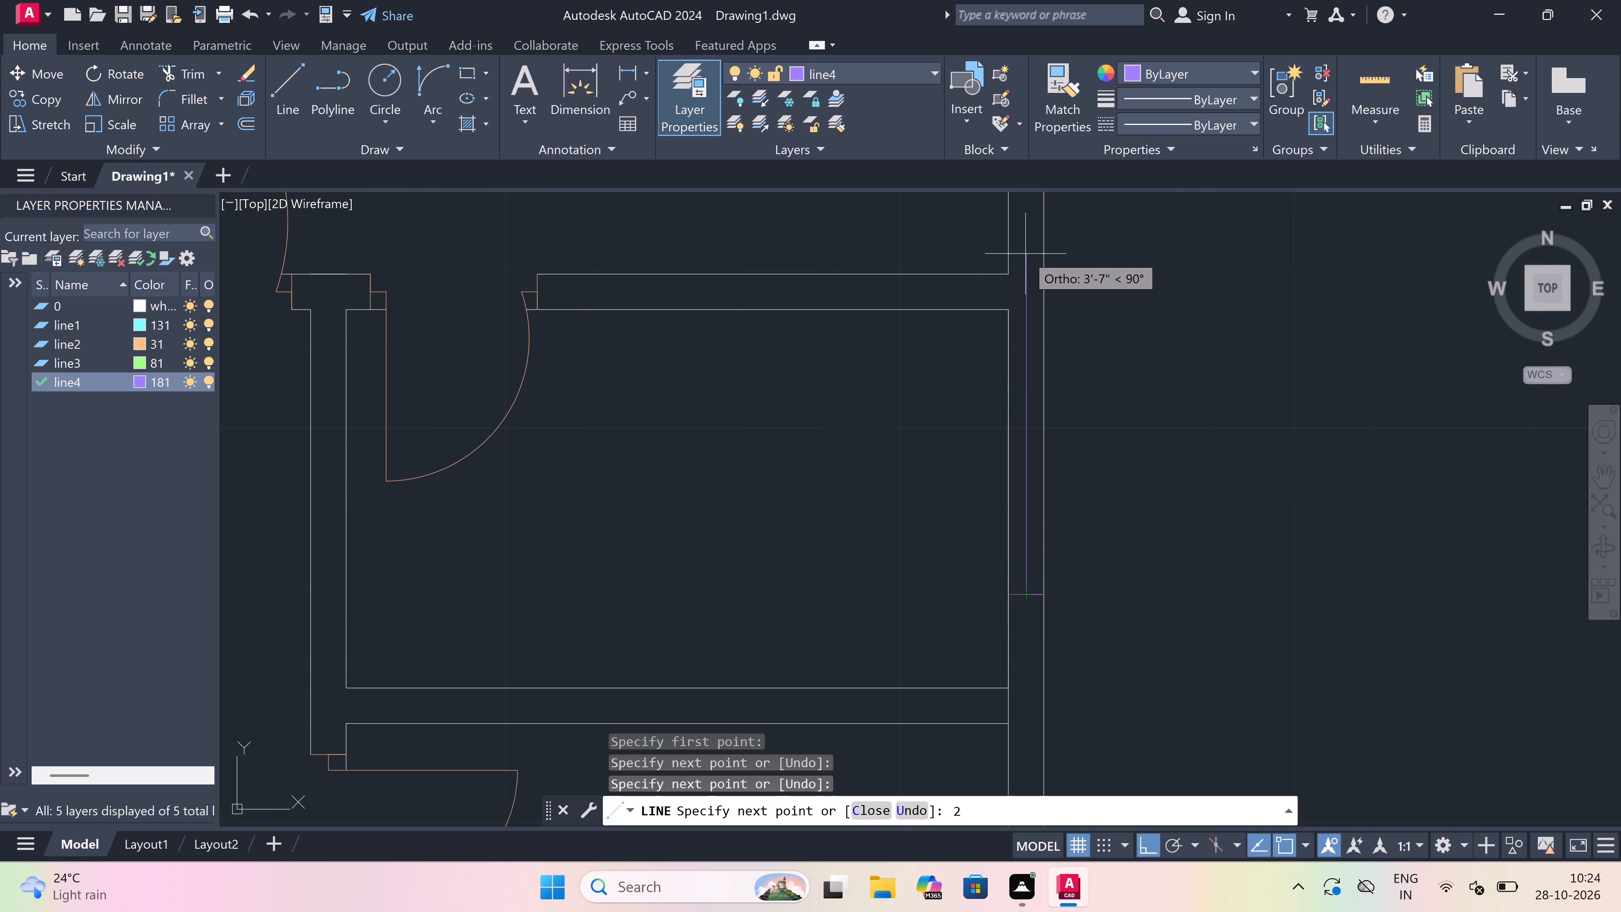
pyautogui.write("'")
pyautogui.press('space')
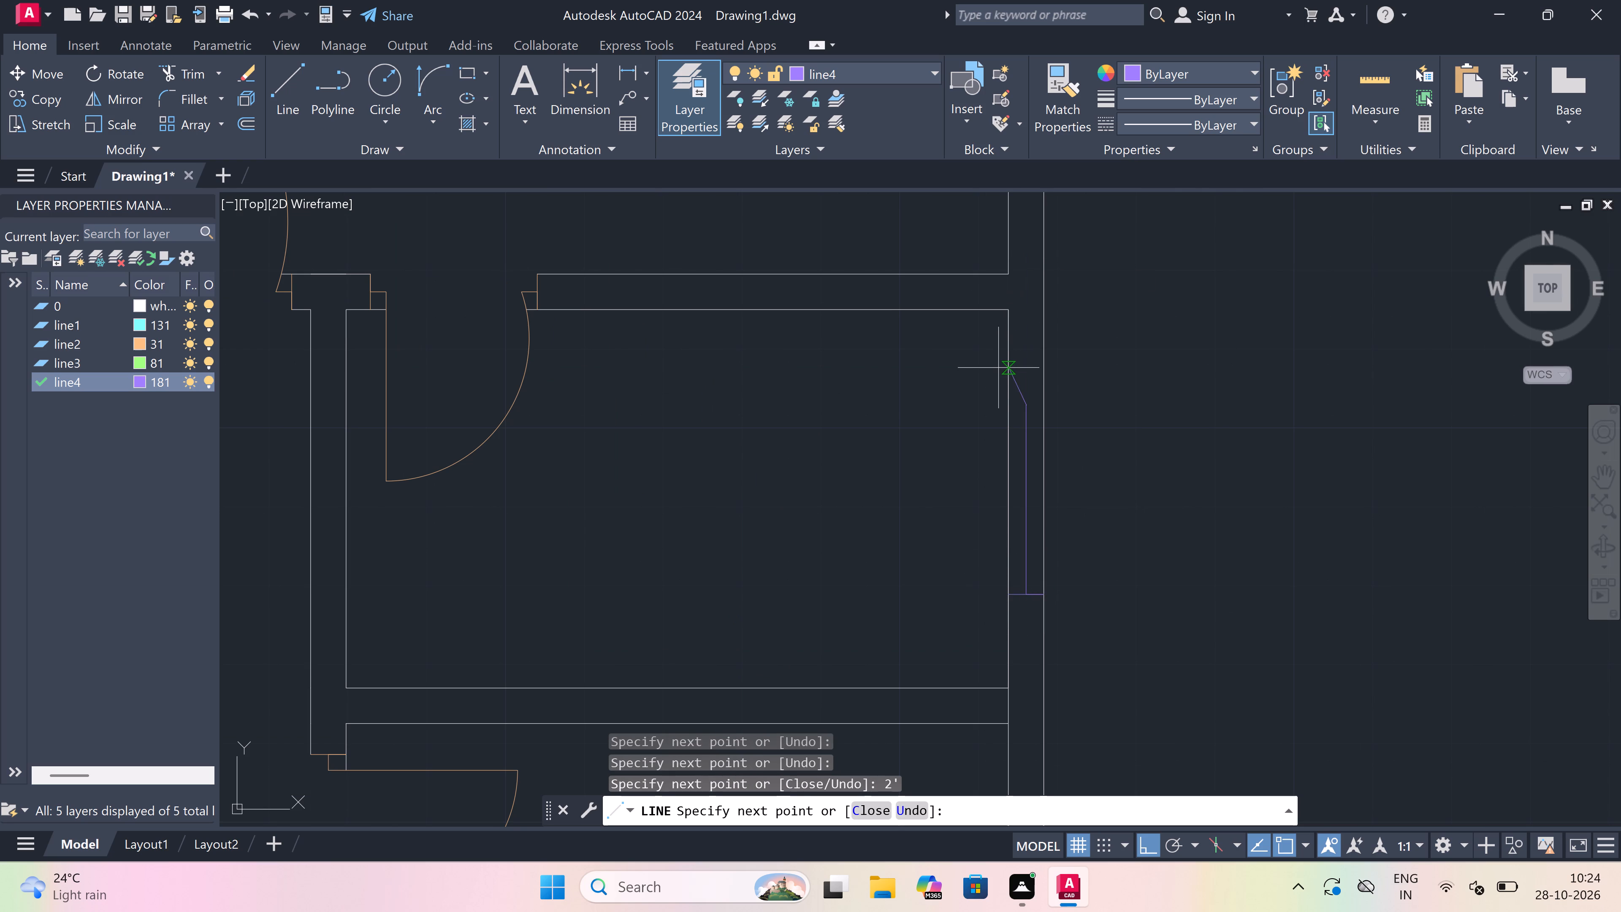
pyautogui.click(1005, 403)
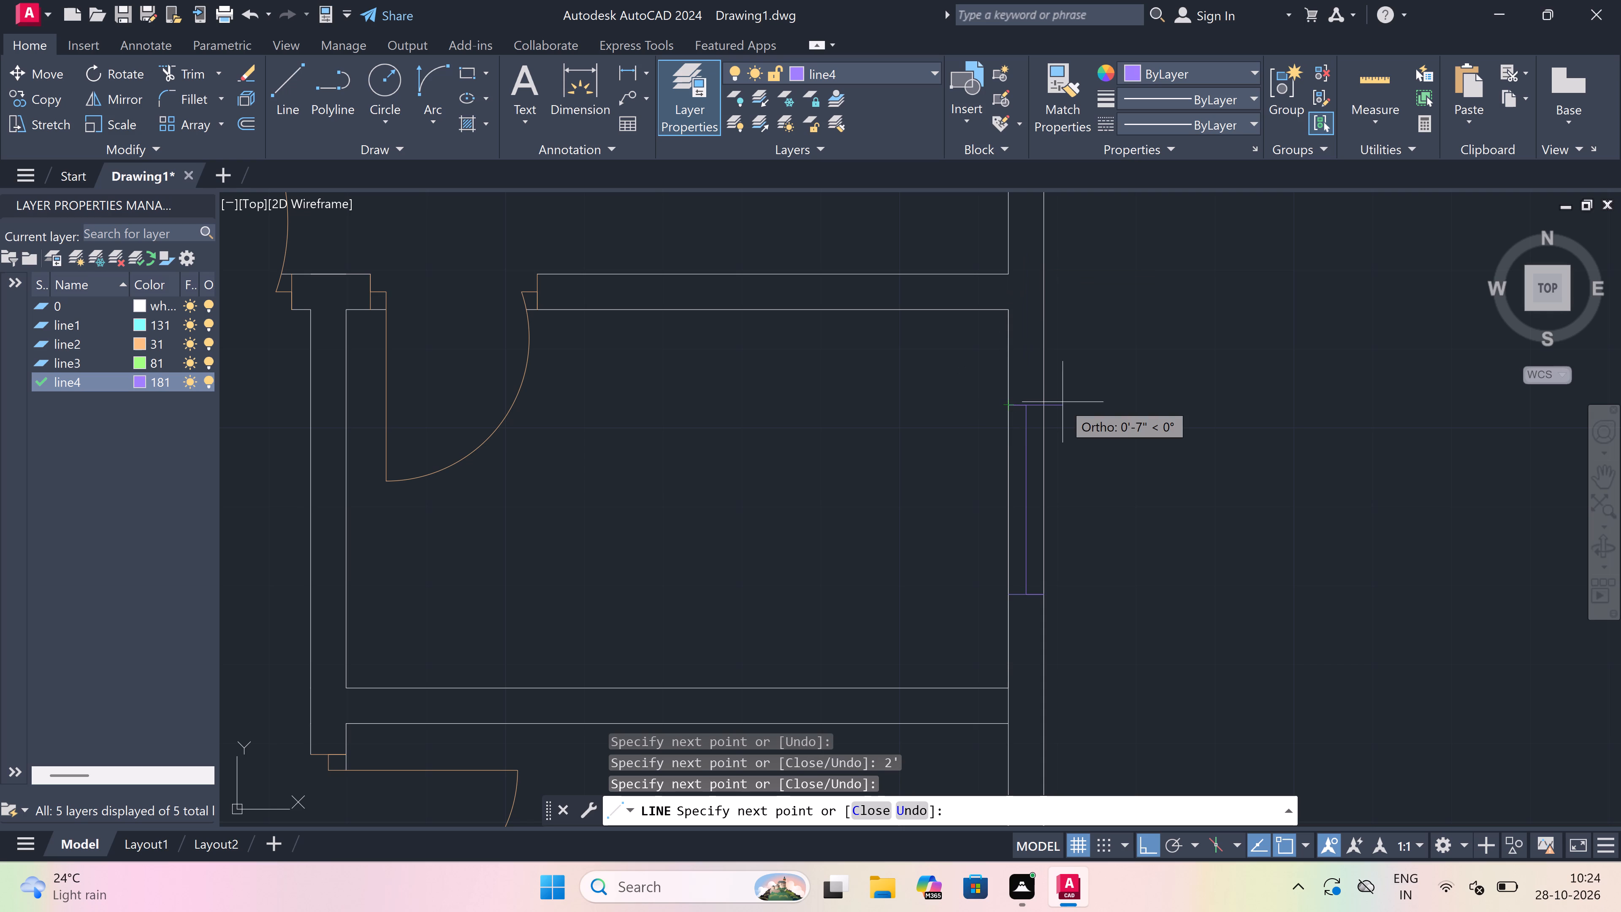
pyautogui.click(1041, 404)
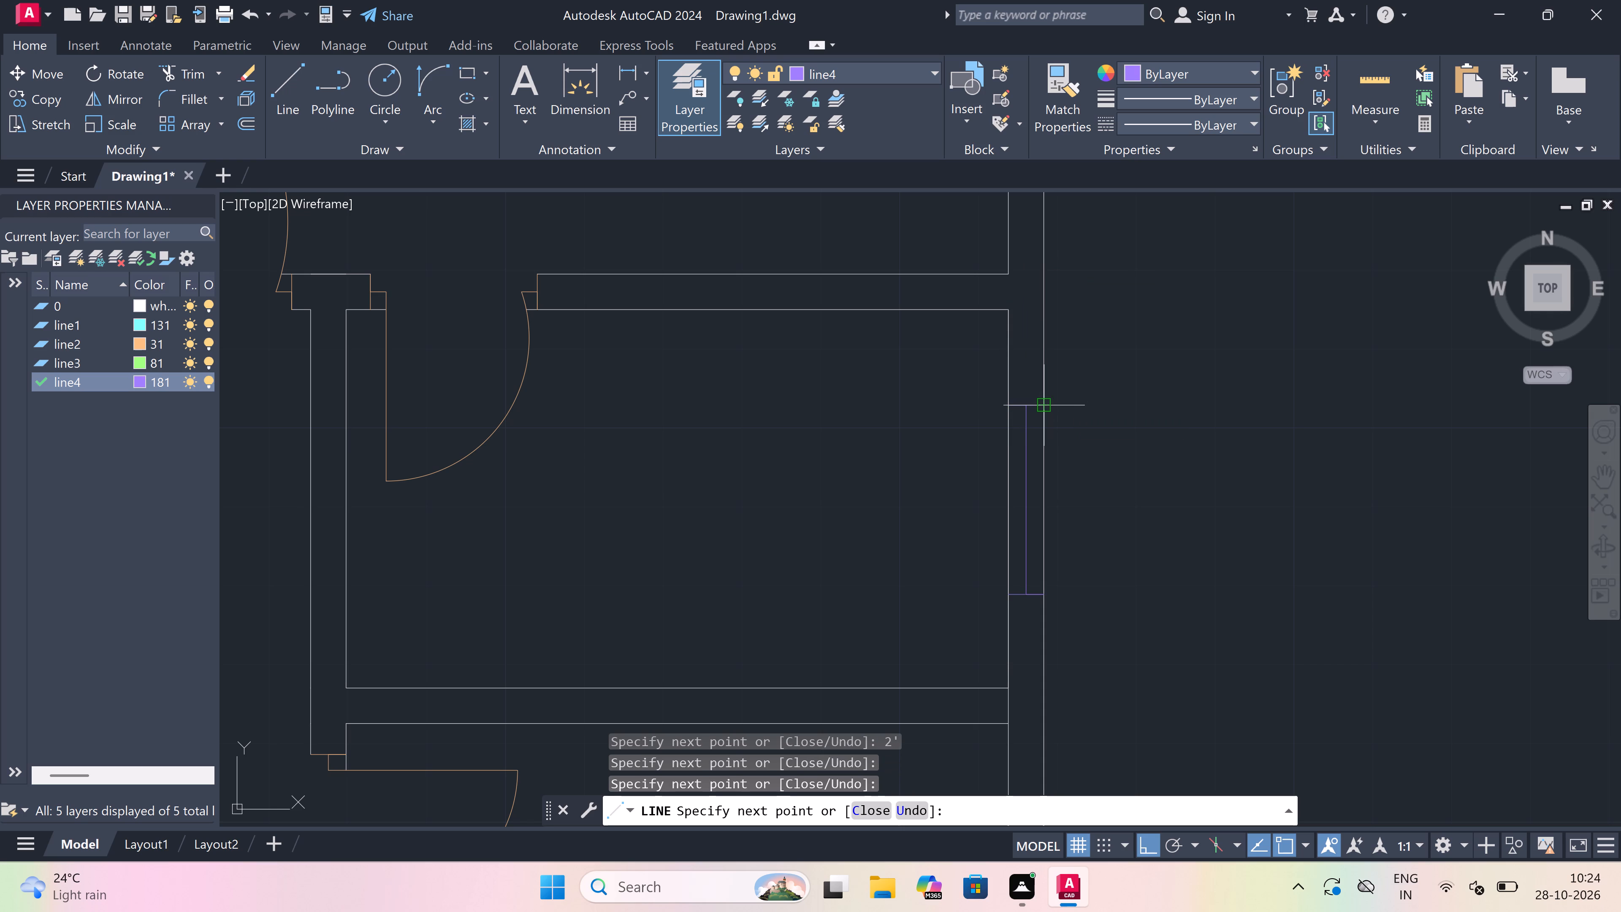
pyautogui.press('Escape')
# Trim the inner and outer east wall lines between the jambs of the 2' window.
pyautogui.click(1037, 391)
pyautogui.write('tr')
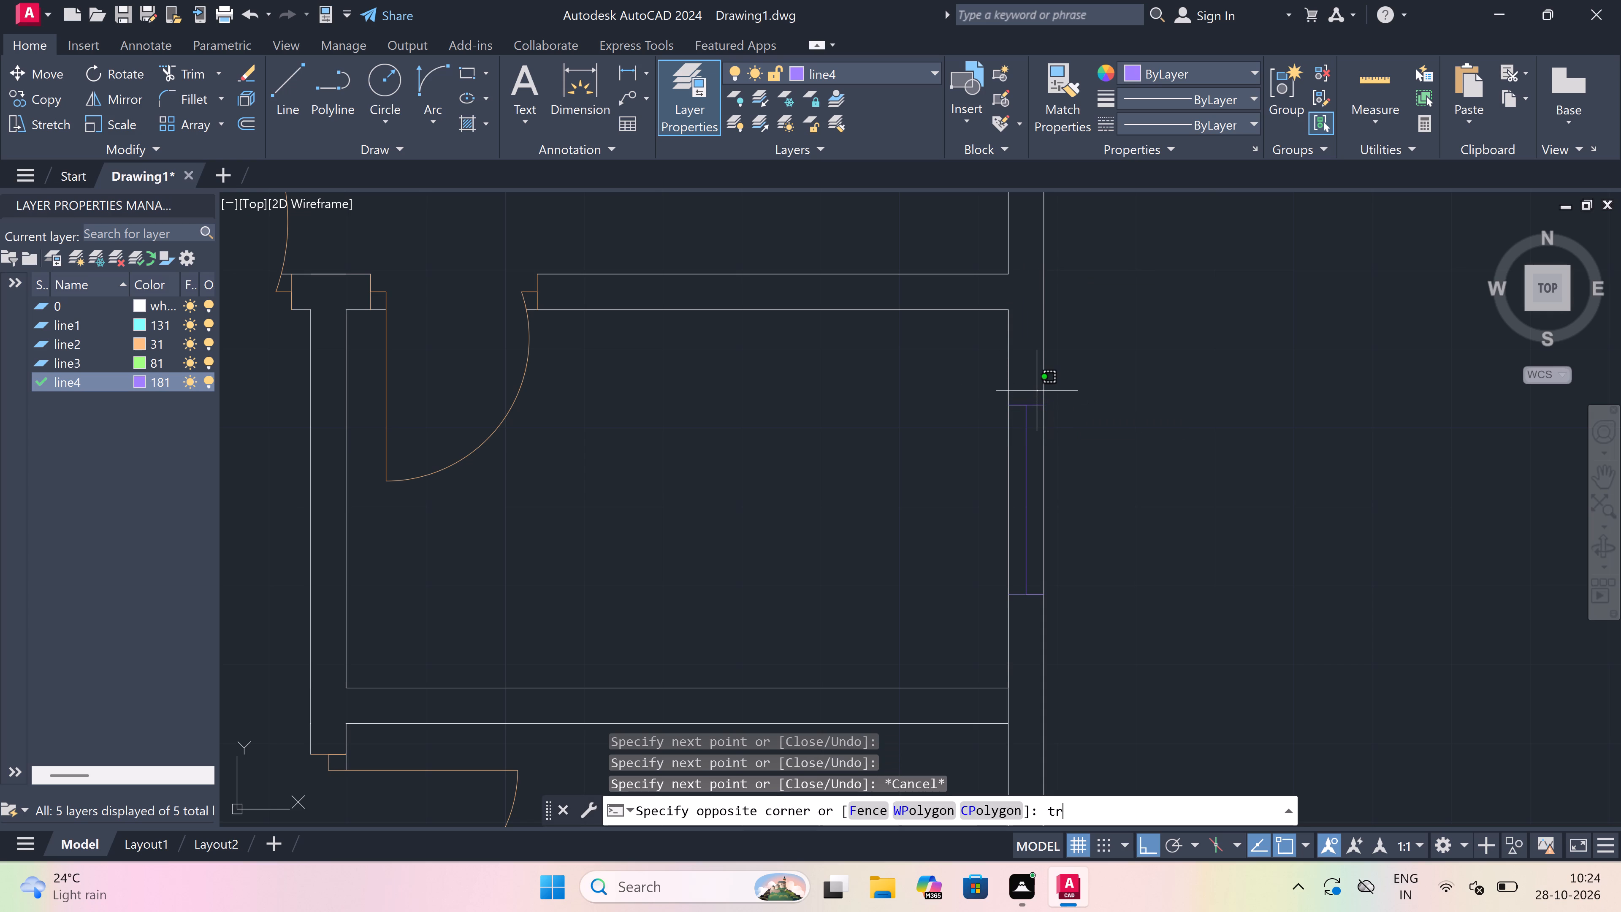
pyautogui.press('space')
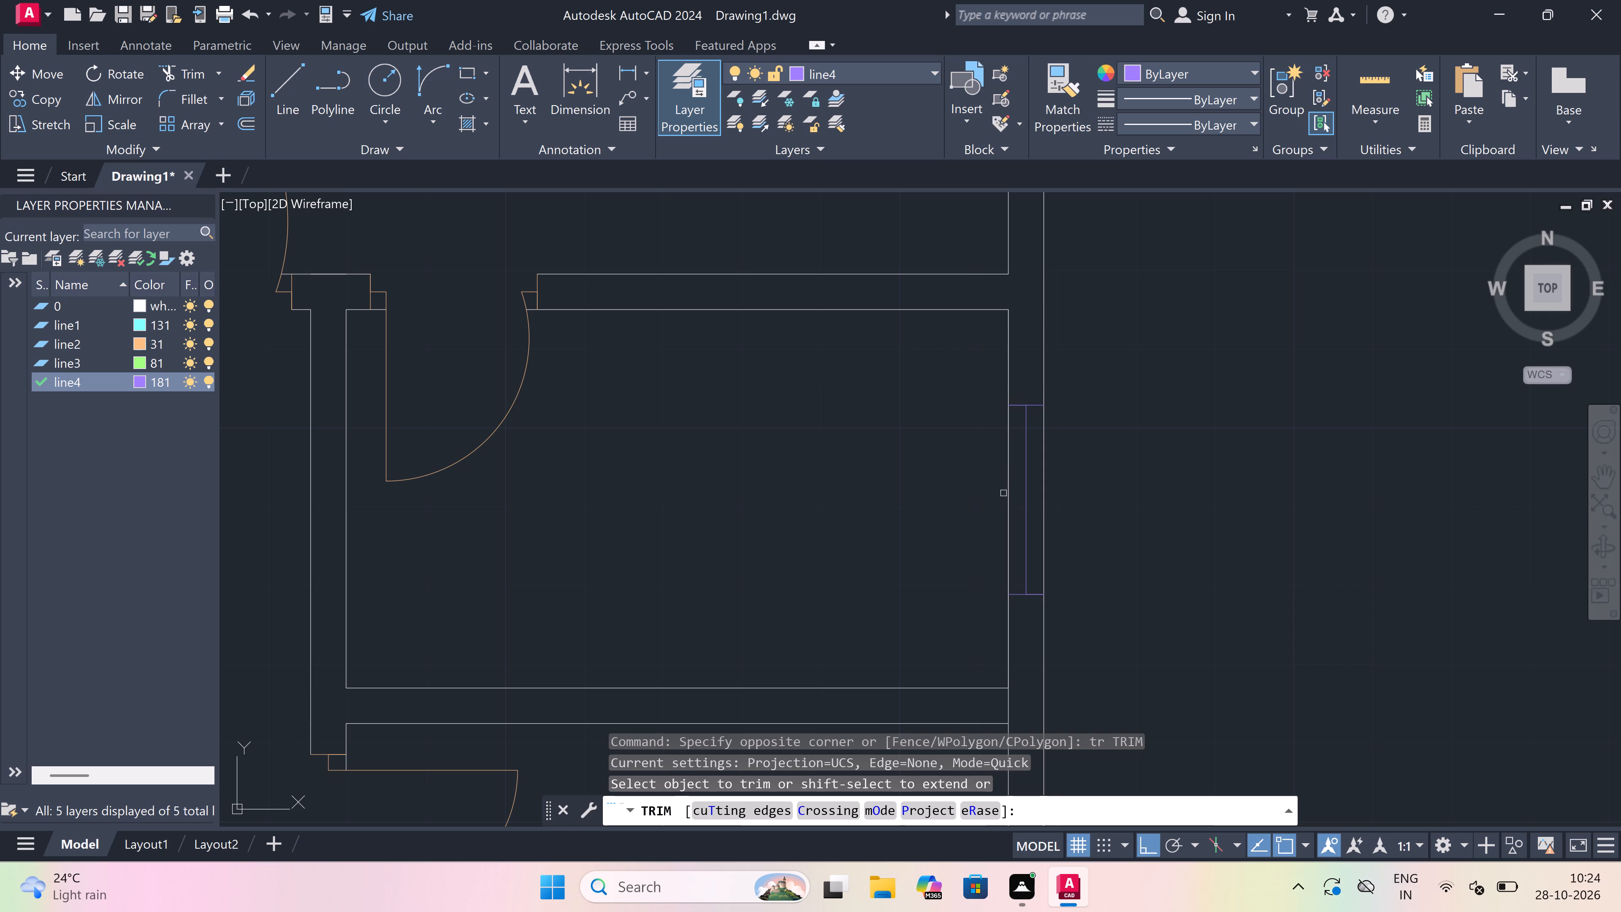
pyautogui.click(1008, 483)
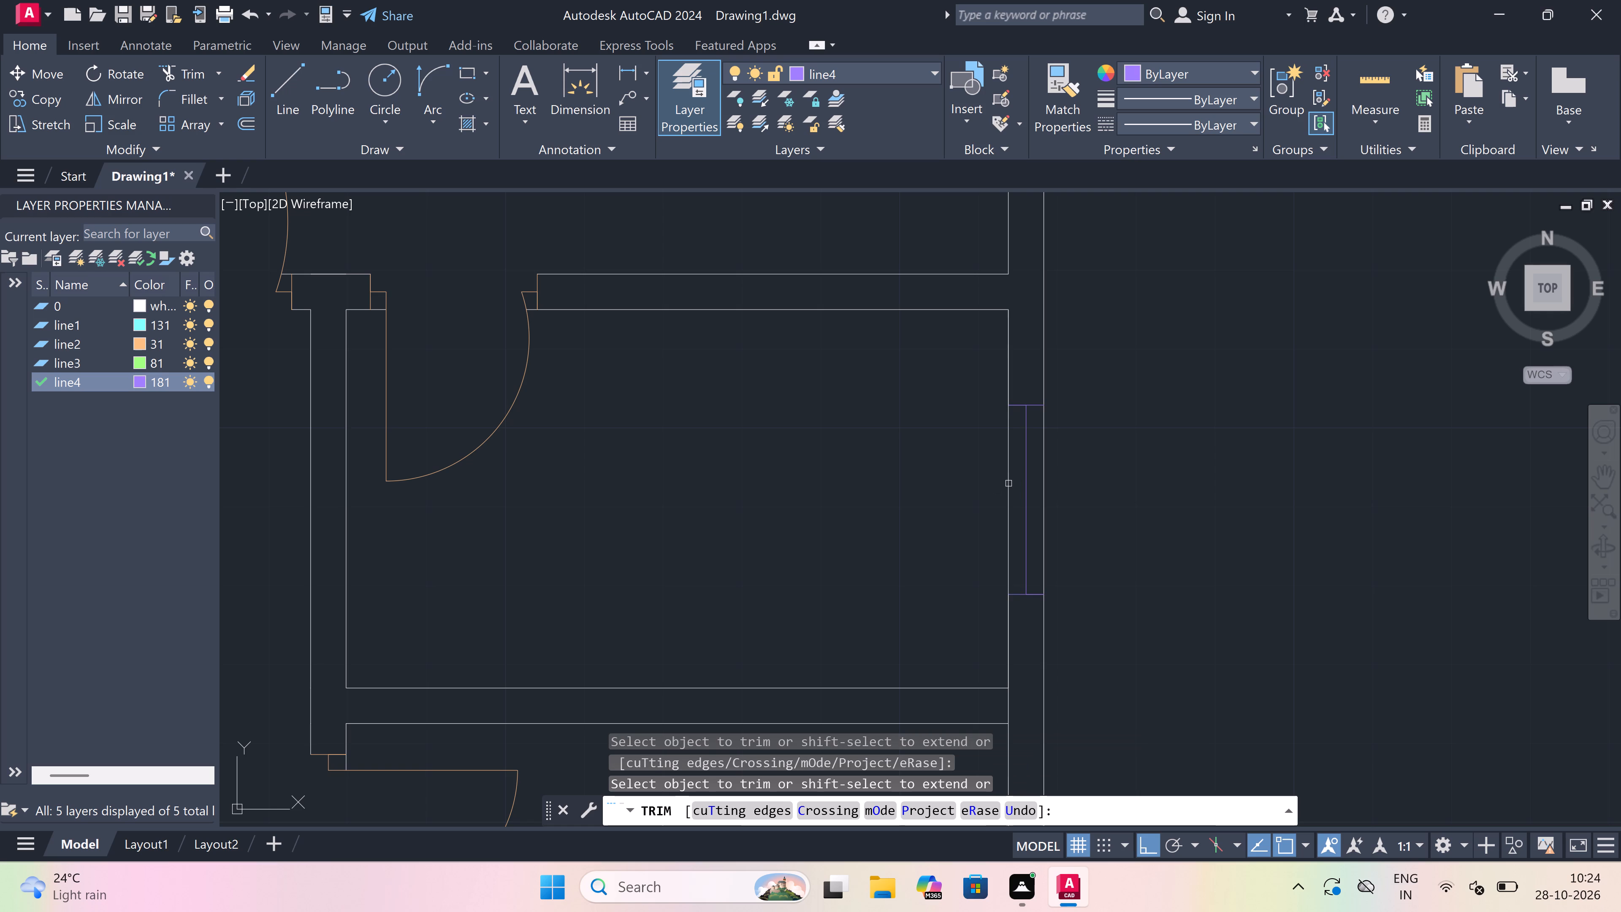
pyautogui.click(1008, 483)
pyautogui.click(1008, 480)
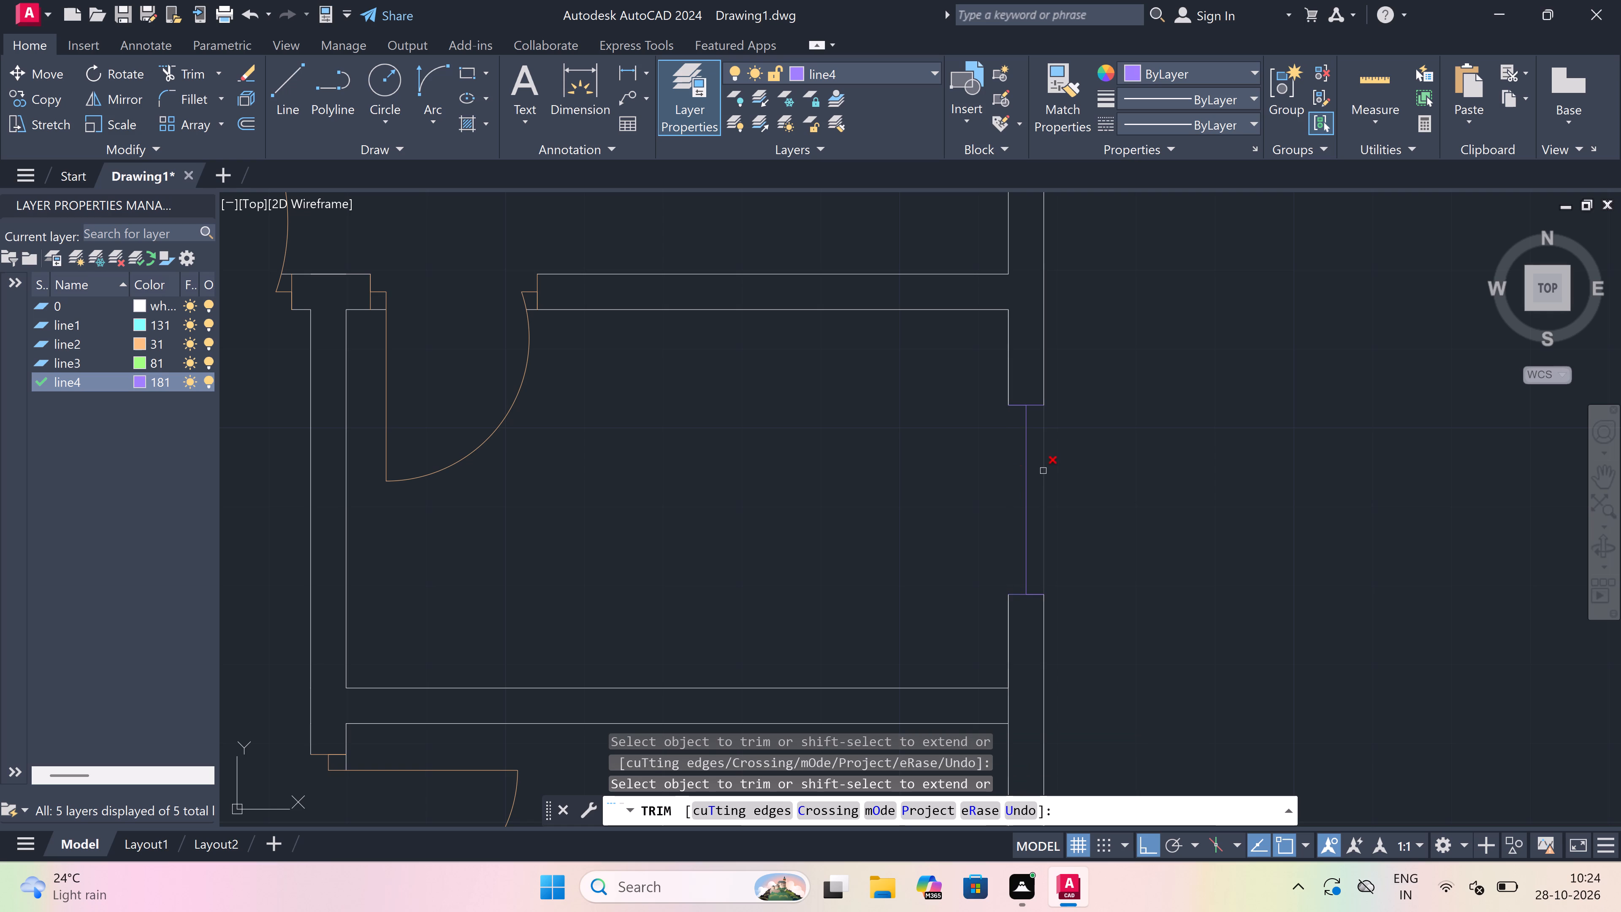
pyautogui.click(1043, 469)
# Trim the inner east wall line where the partition south of the 2' window meets it.
pyautogui.scroll(-2, 824, 441)
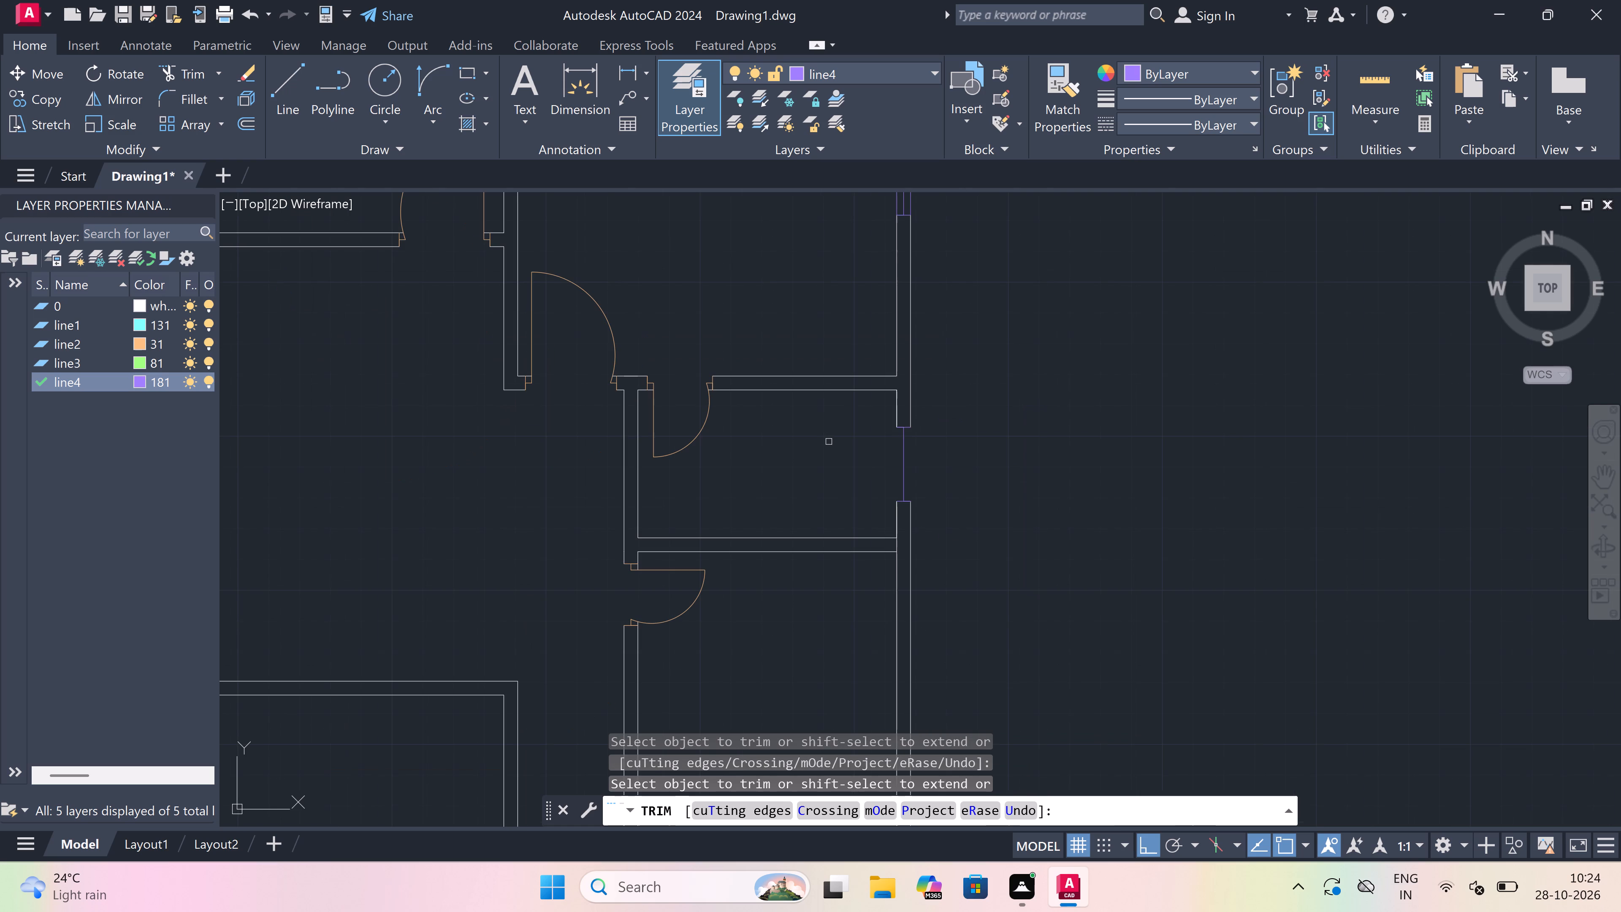
pyautogui.scroll(1, 892, 521)
pyautogui.scroll(2, 892, 561)
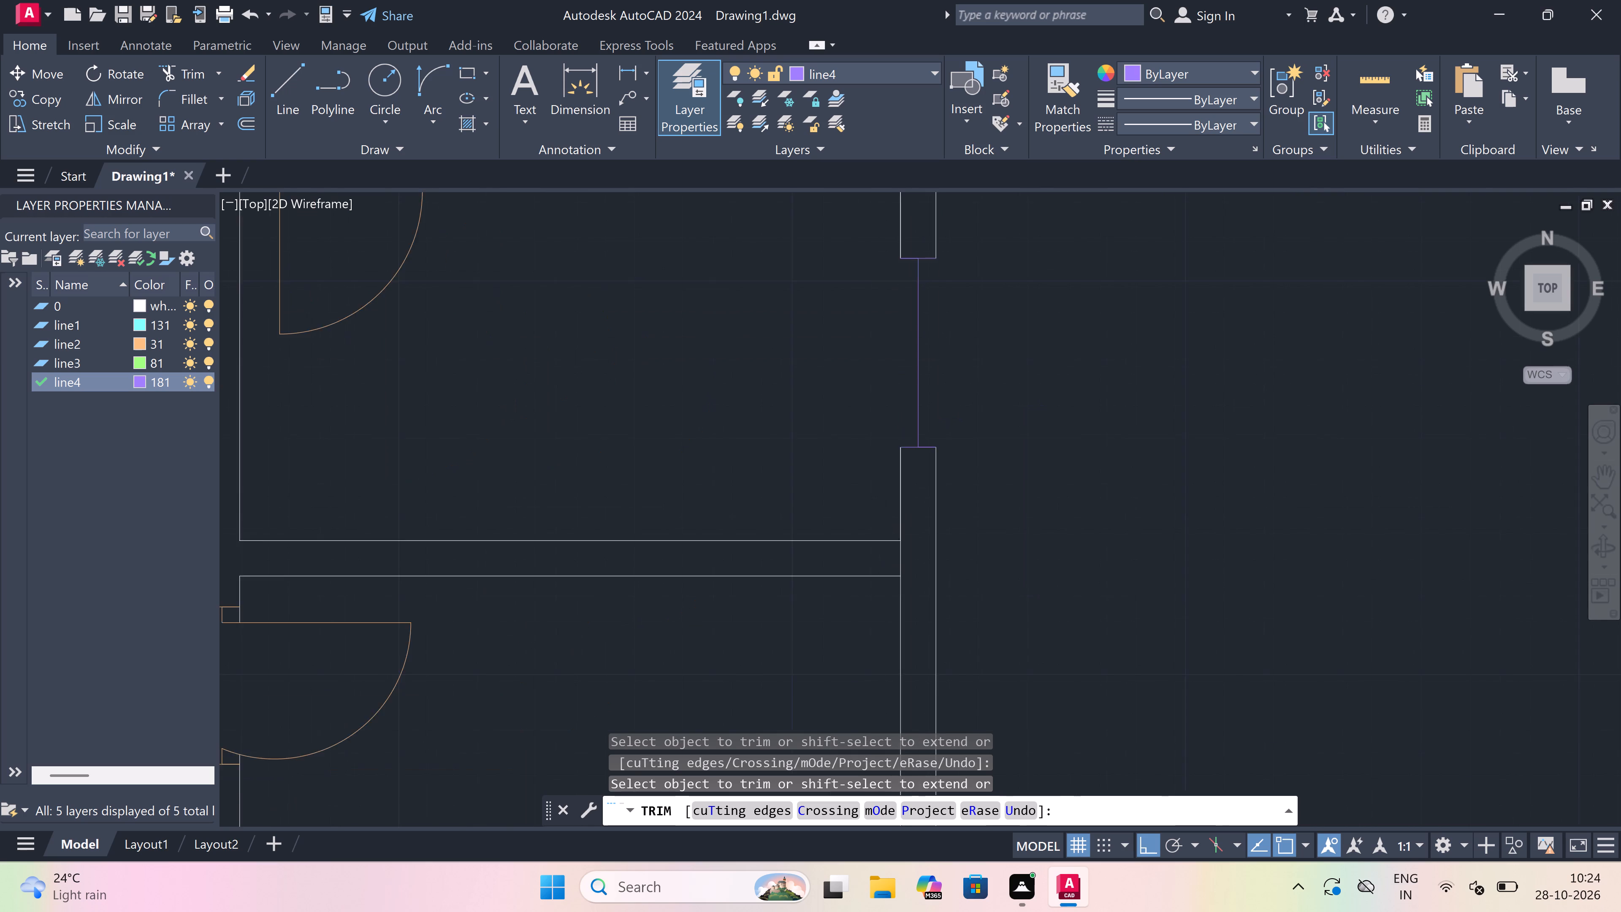
pyautogui.click(892, 556)
pyautogui.click(945, 558)
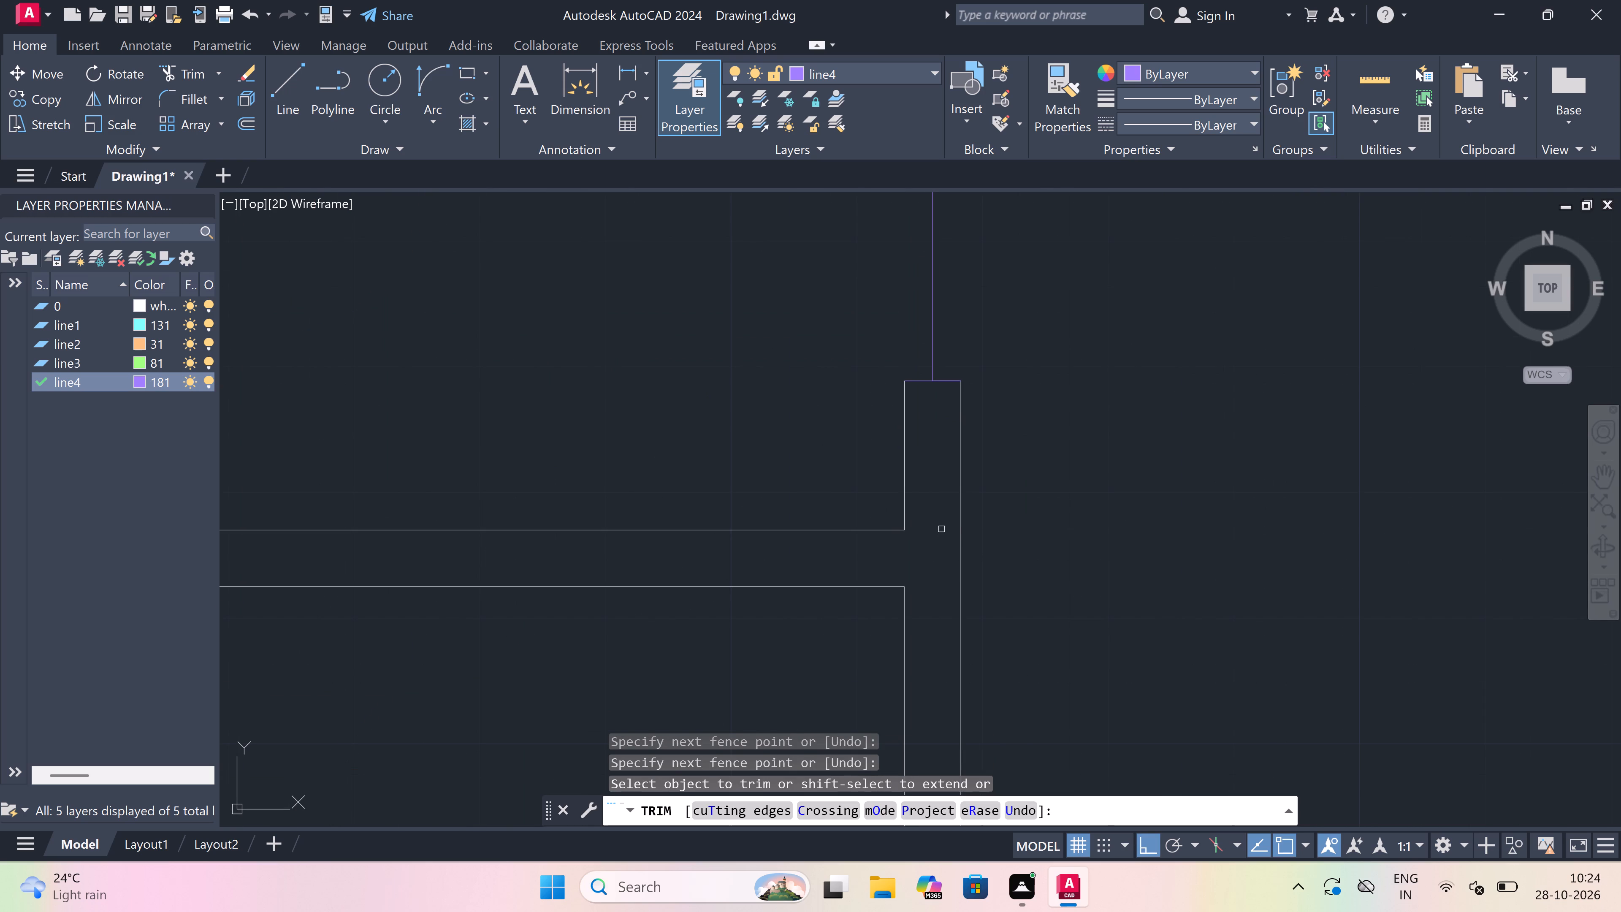
pyautogui.press('Escape')
# Draw the inner and outer face lines of the east wall's 2' window between its jambs.
pyautogui.scroll(-4, 936, 519)
pyautogui.scroll(2, 937, 439)
pyautogui.scroll(1, 937, 548)
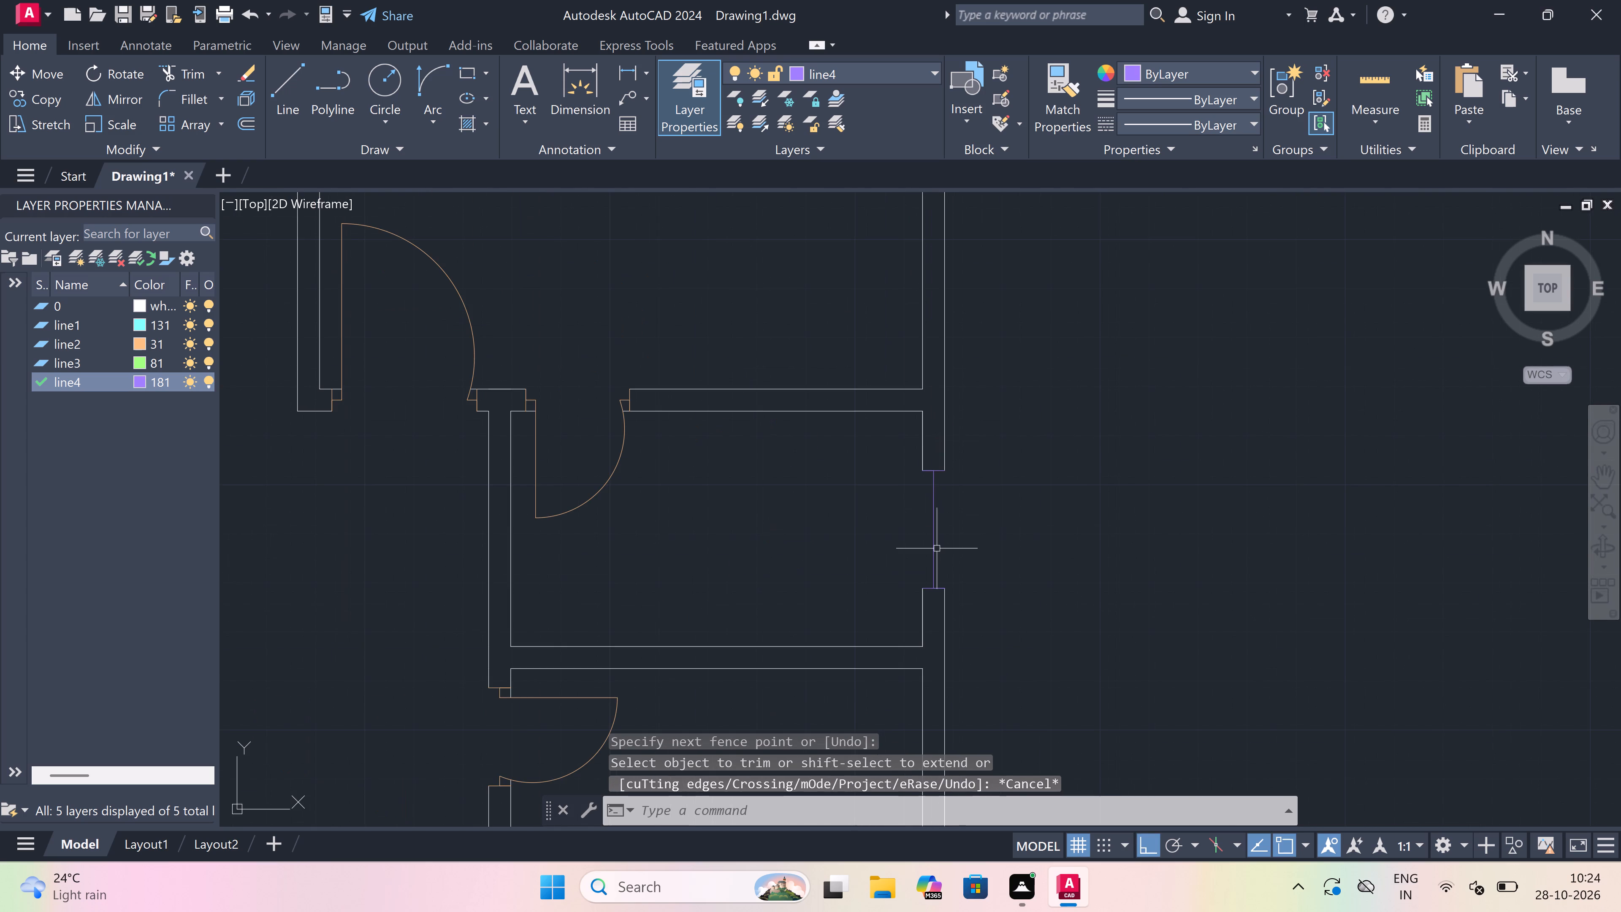
pyautogui.press('l')
pyautogui.press('space')
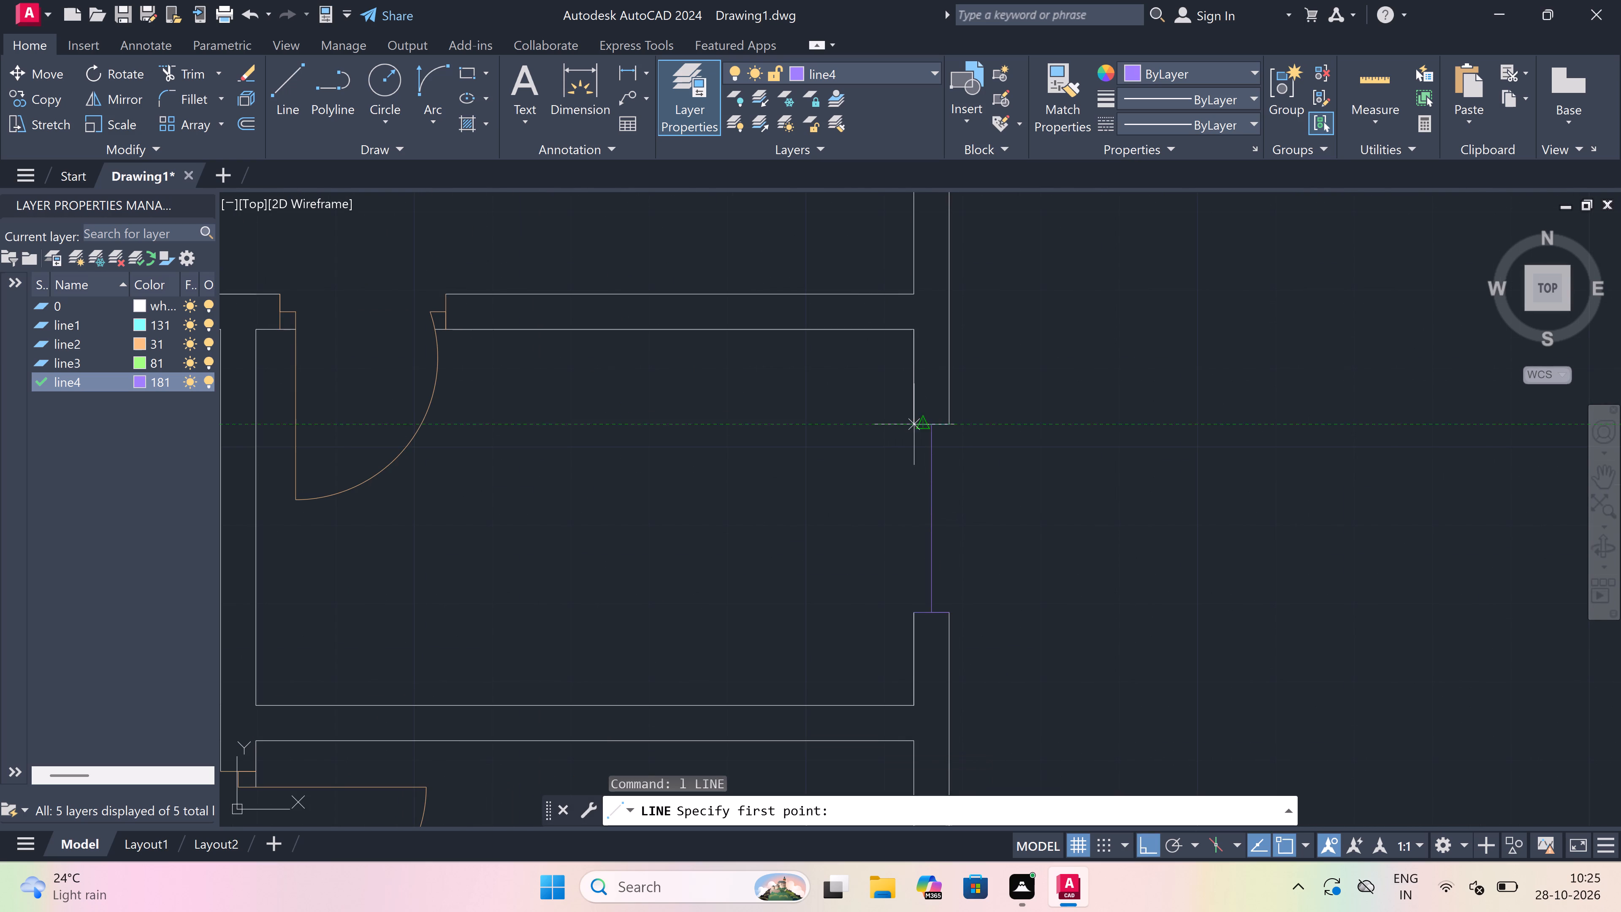
pyautogui.click(906, 423)
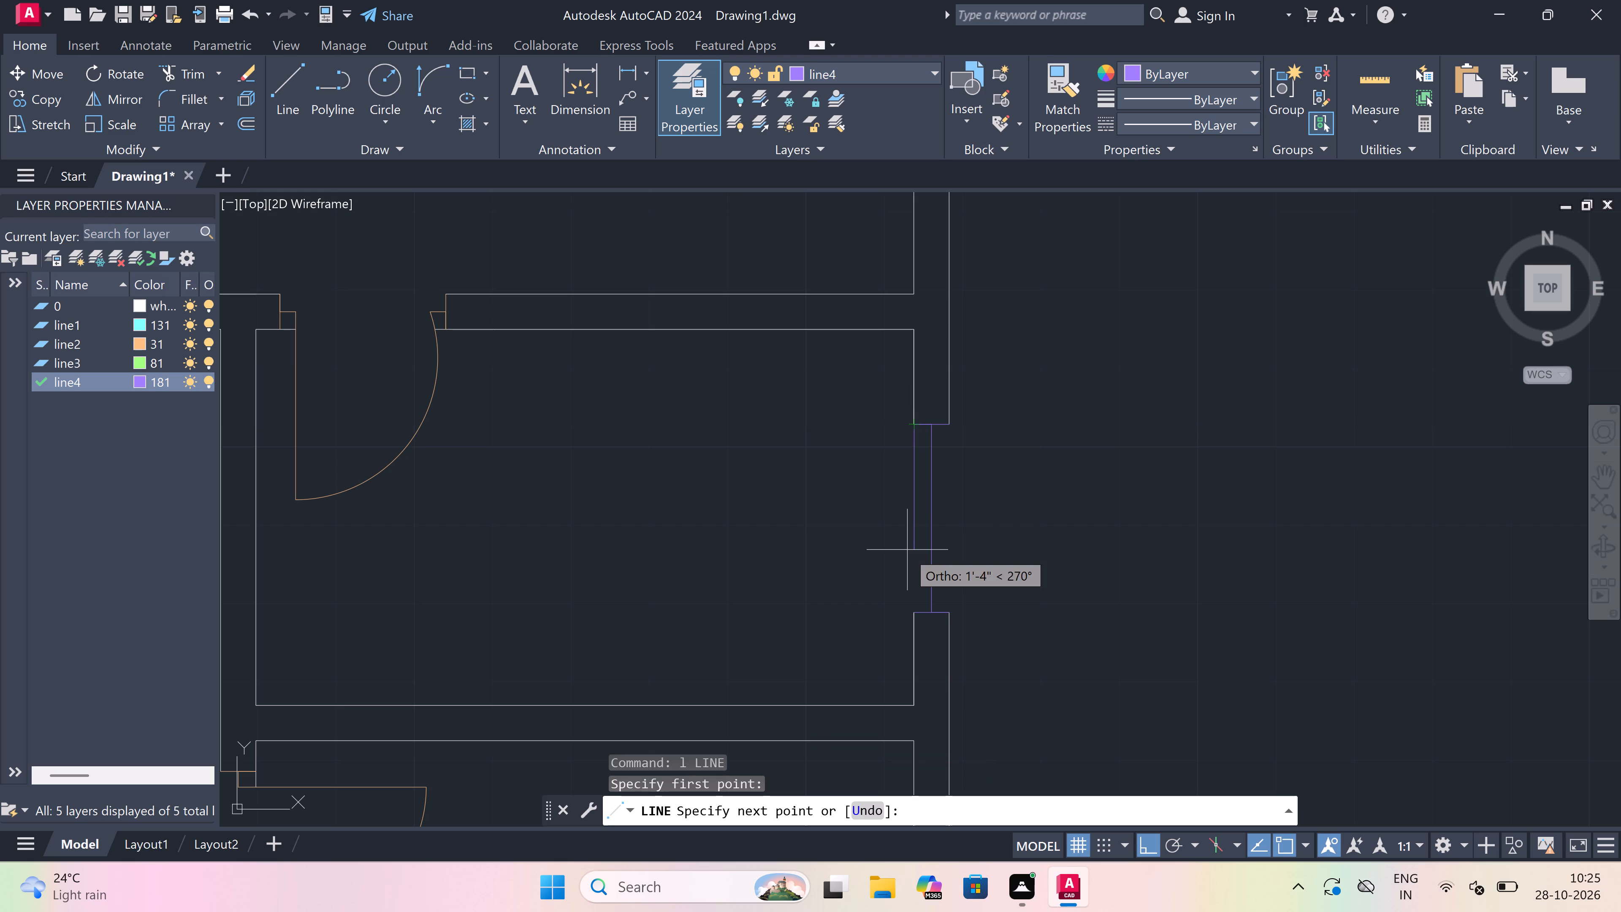
pyautogui.moveTo(918, 617); pyautogui.dragTo(918, 611)
pyautogui.press('Escape')
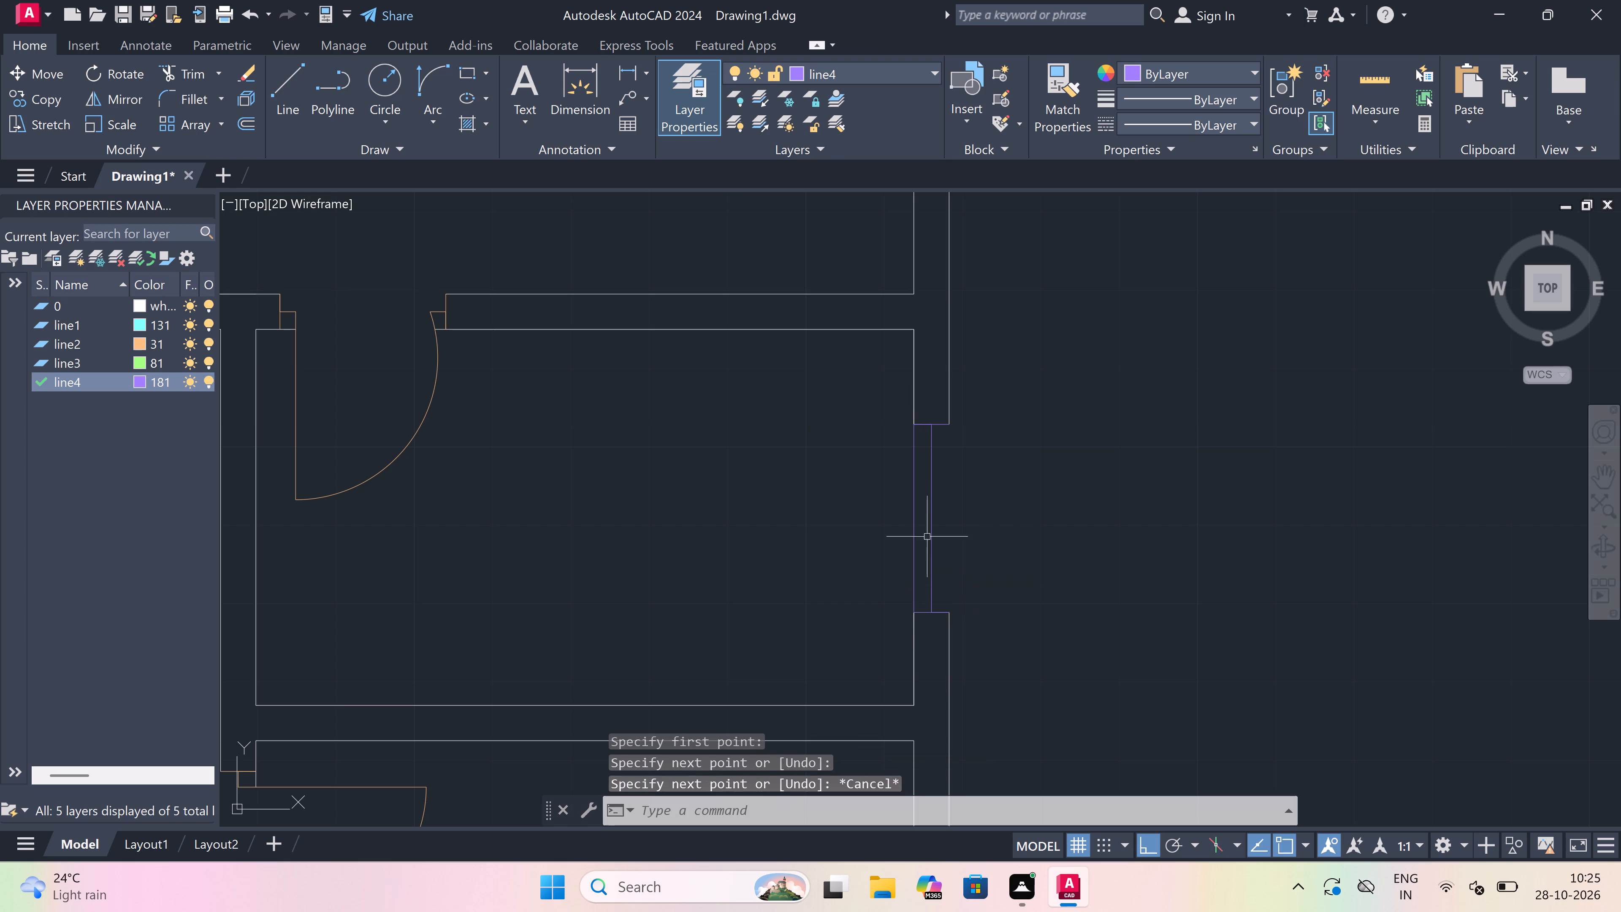
pyautogui.press('space')
pyautogui.moveTo(951, 419); pyautogui.dragTo(953, 439)
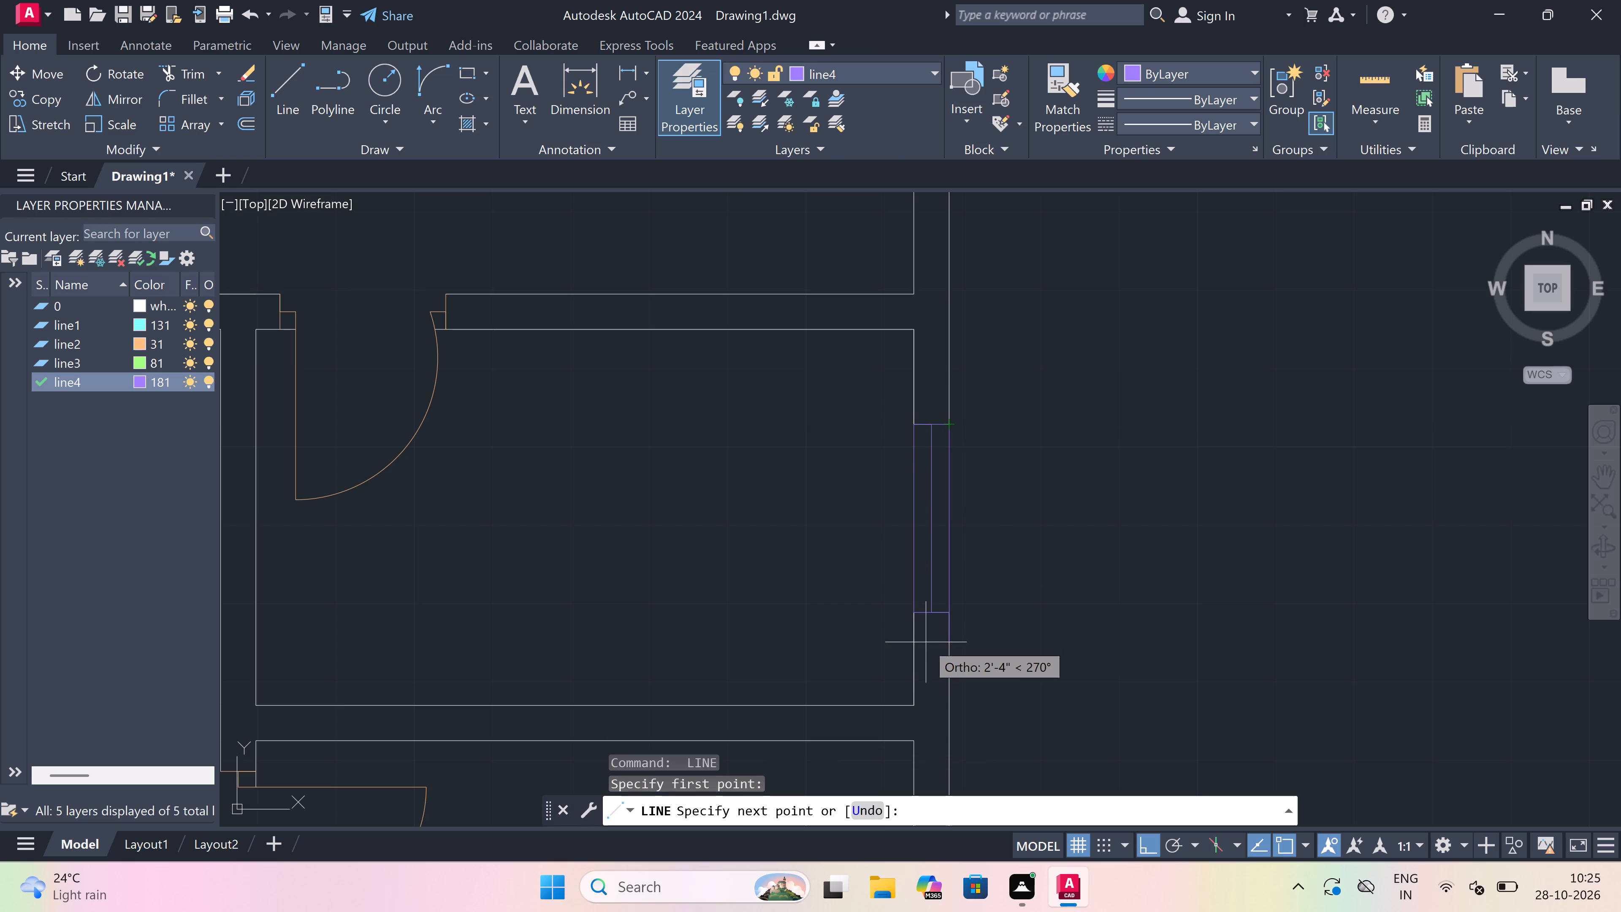
pyautogui.click(946, 615)
pyautogui.press('Escape')
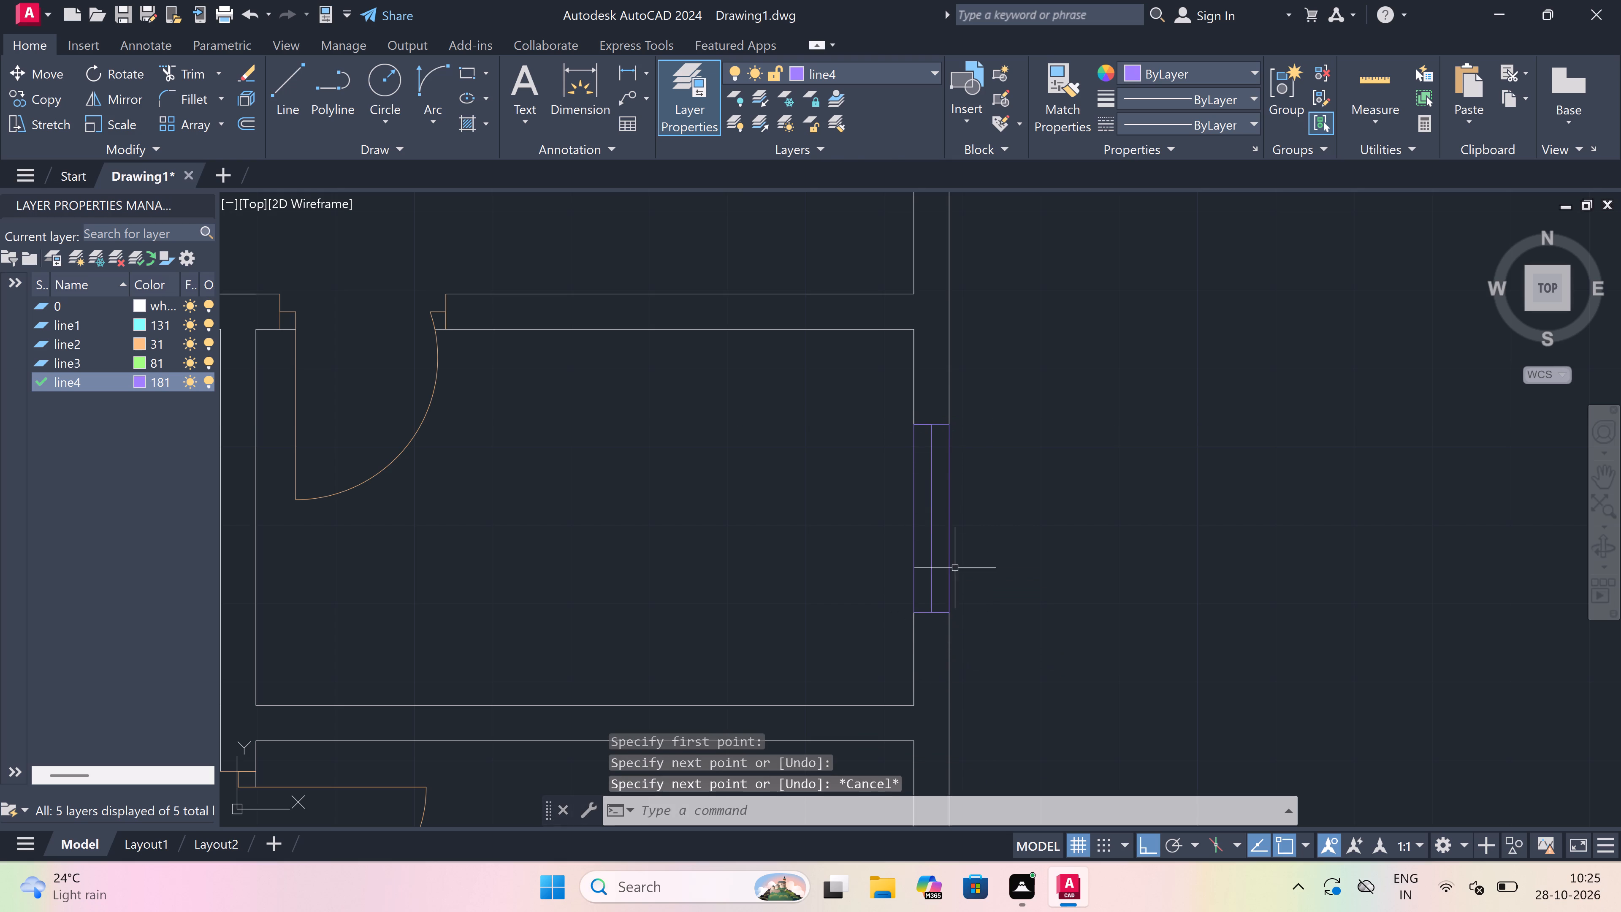
# Draw a 3' window's two jambs and centre line in the east exterior wall of the room south of the 2' window room.
pyautogui.scroll(-4, 968, 455)
pyautogui.scroll(2, 965, 600)
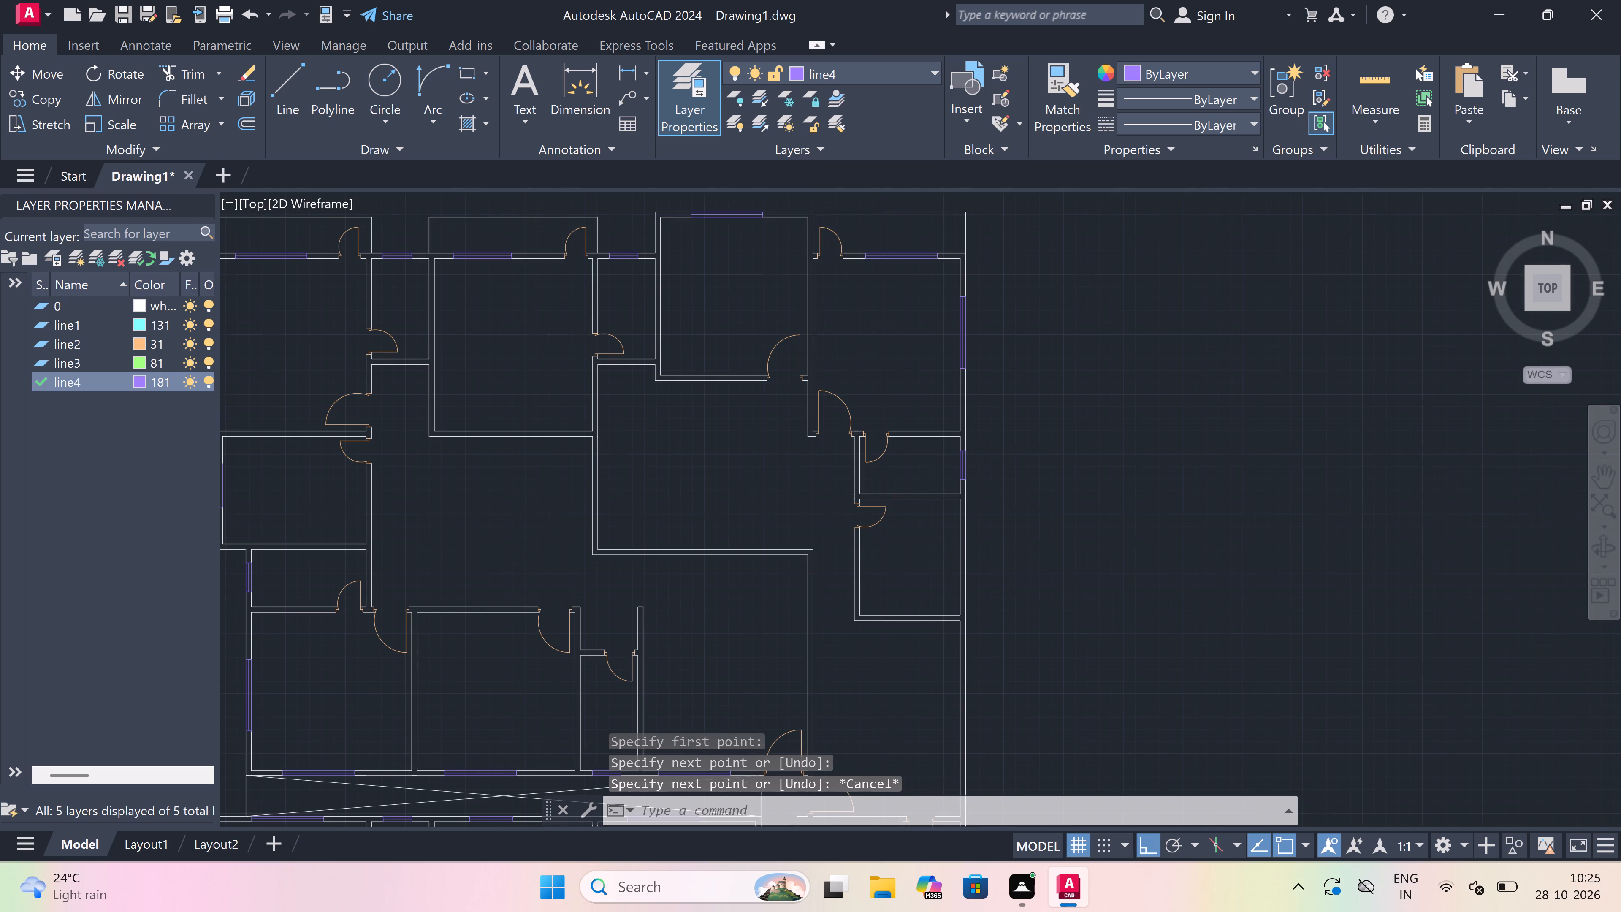
pyautogui.press('space')
pyautogui.click(948, 551)
pyautogui.scroll(2, 948, 551)
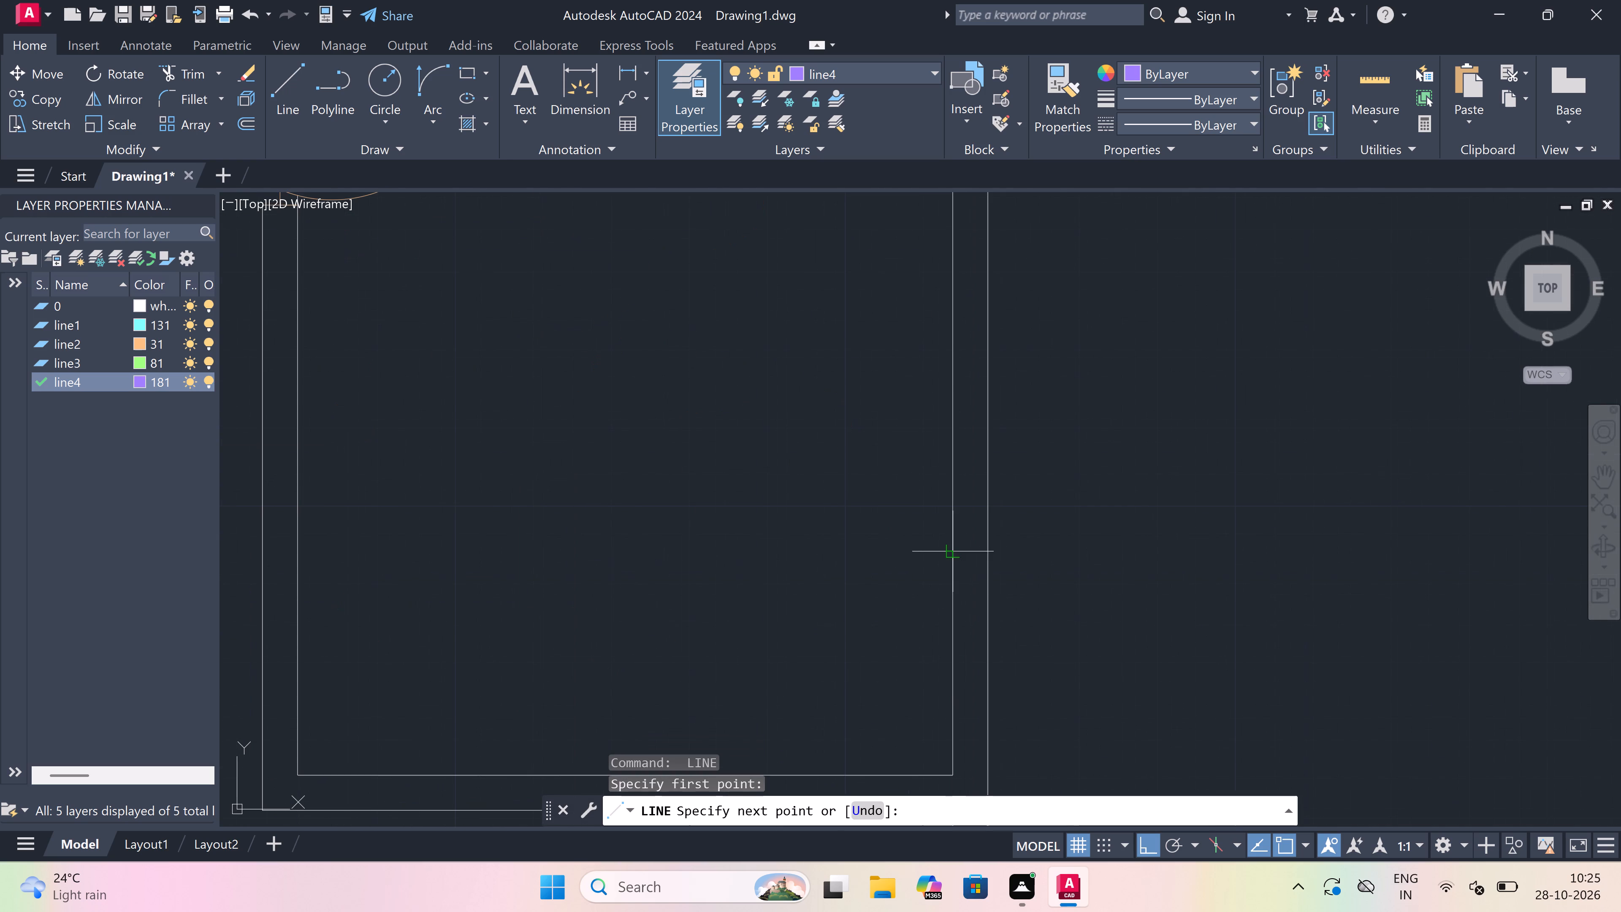
pyautogui.click(984, 551)
pyautogui.moveTo(976, 551); pyautogui.dragTo(975, 531)
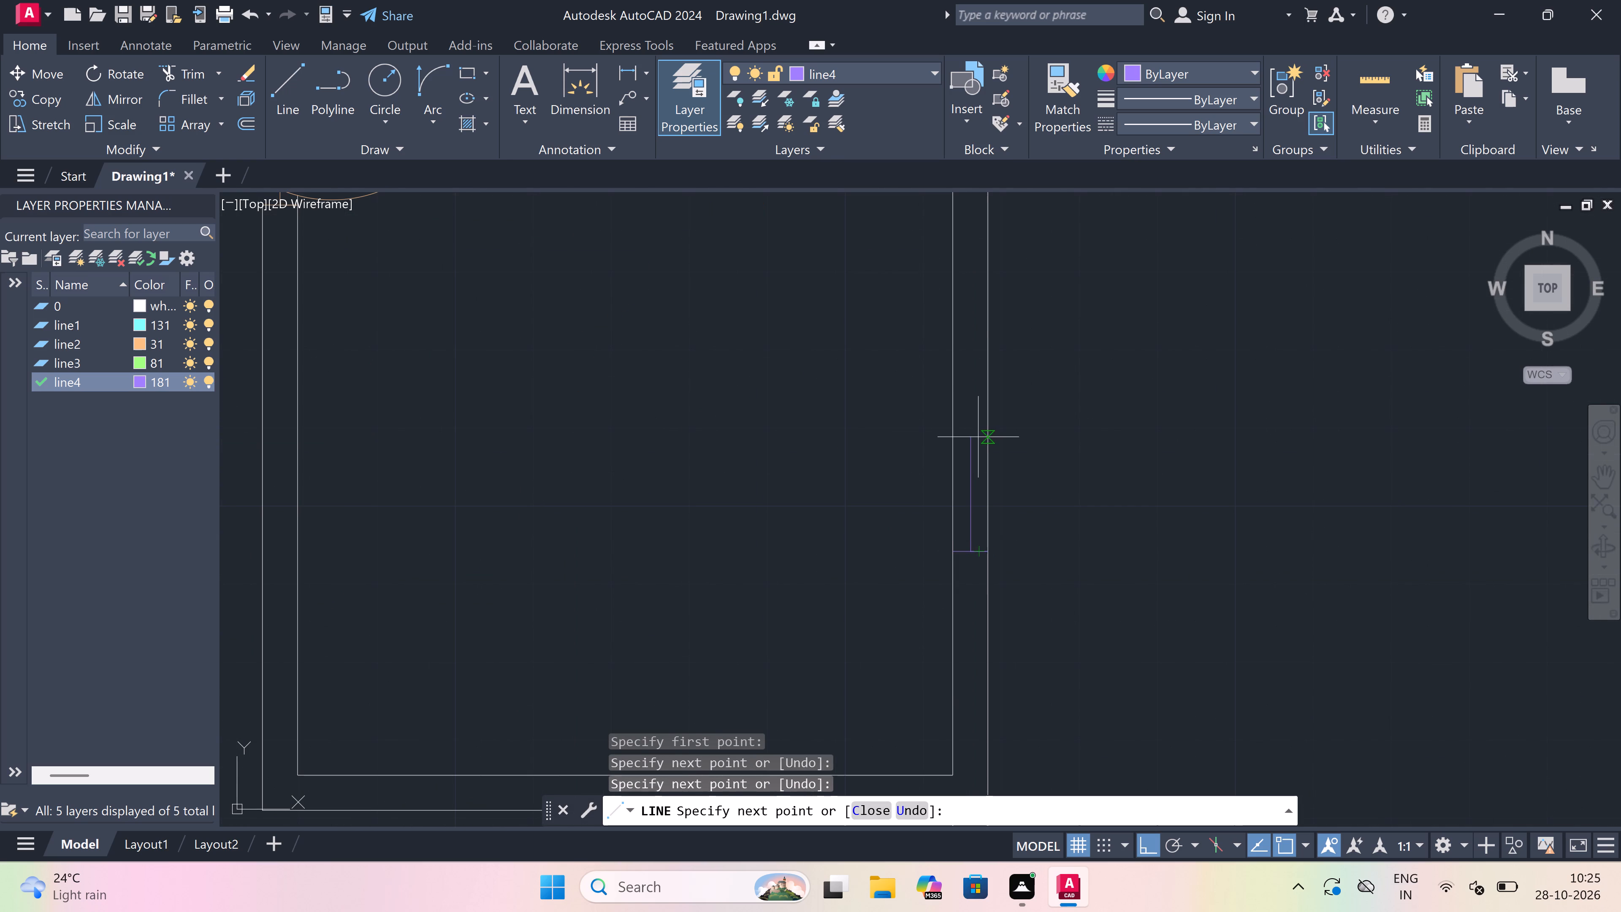
pyautogui.write("5'")
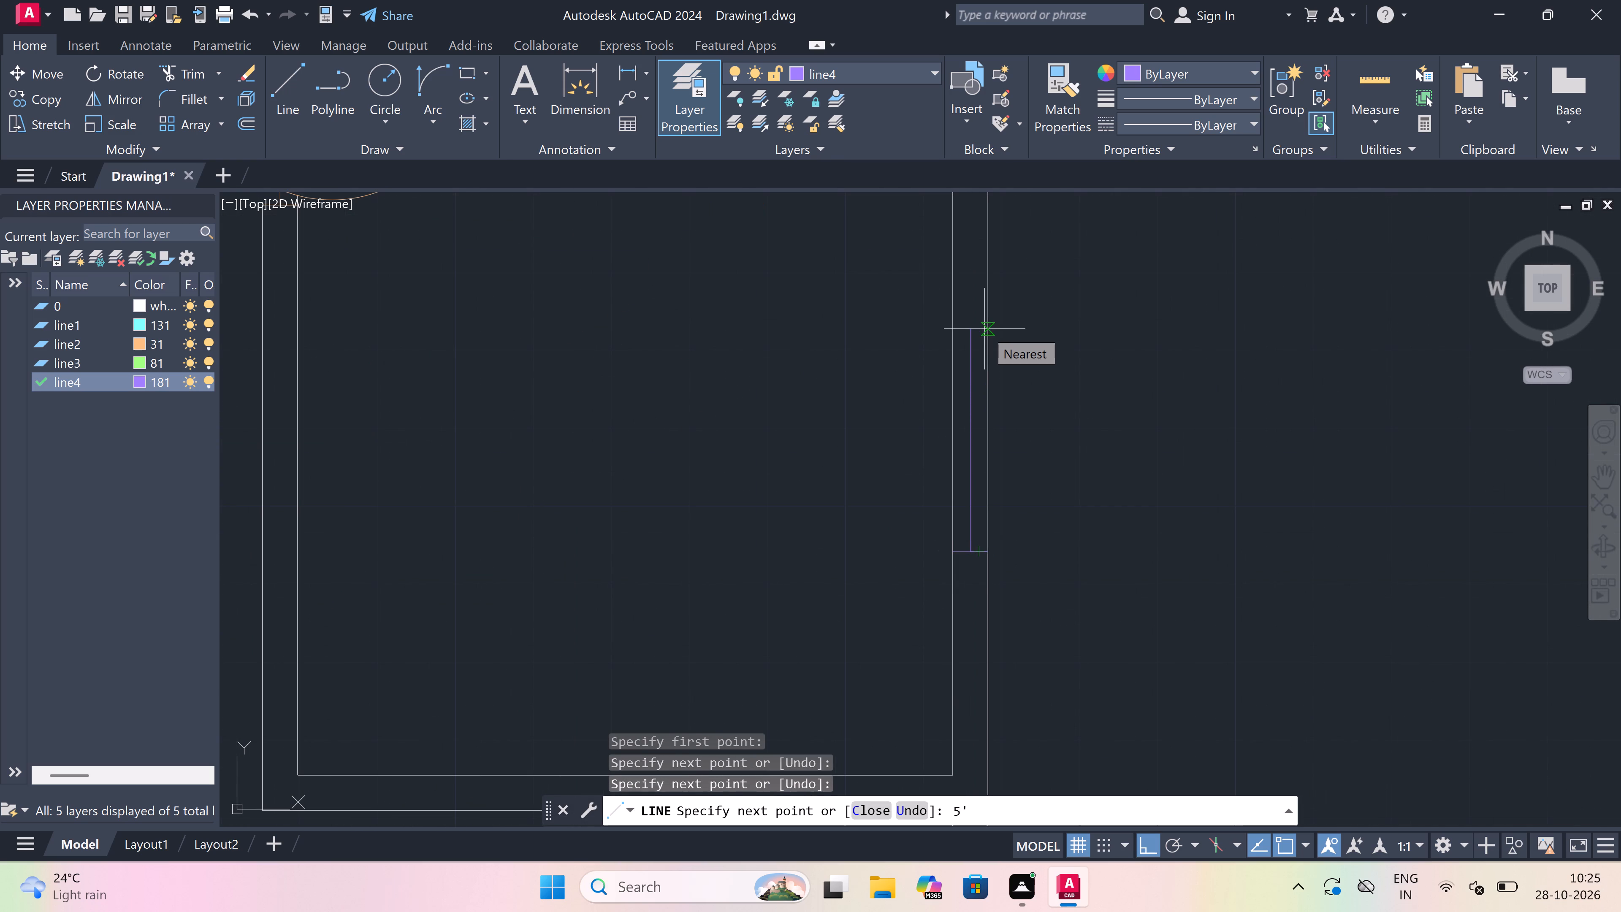
pyautogui.scroll(-4, 984, 329)
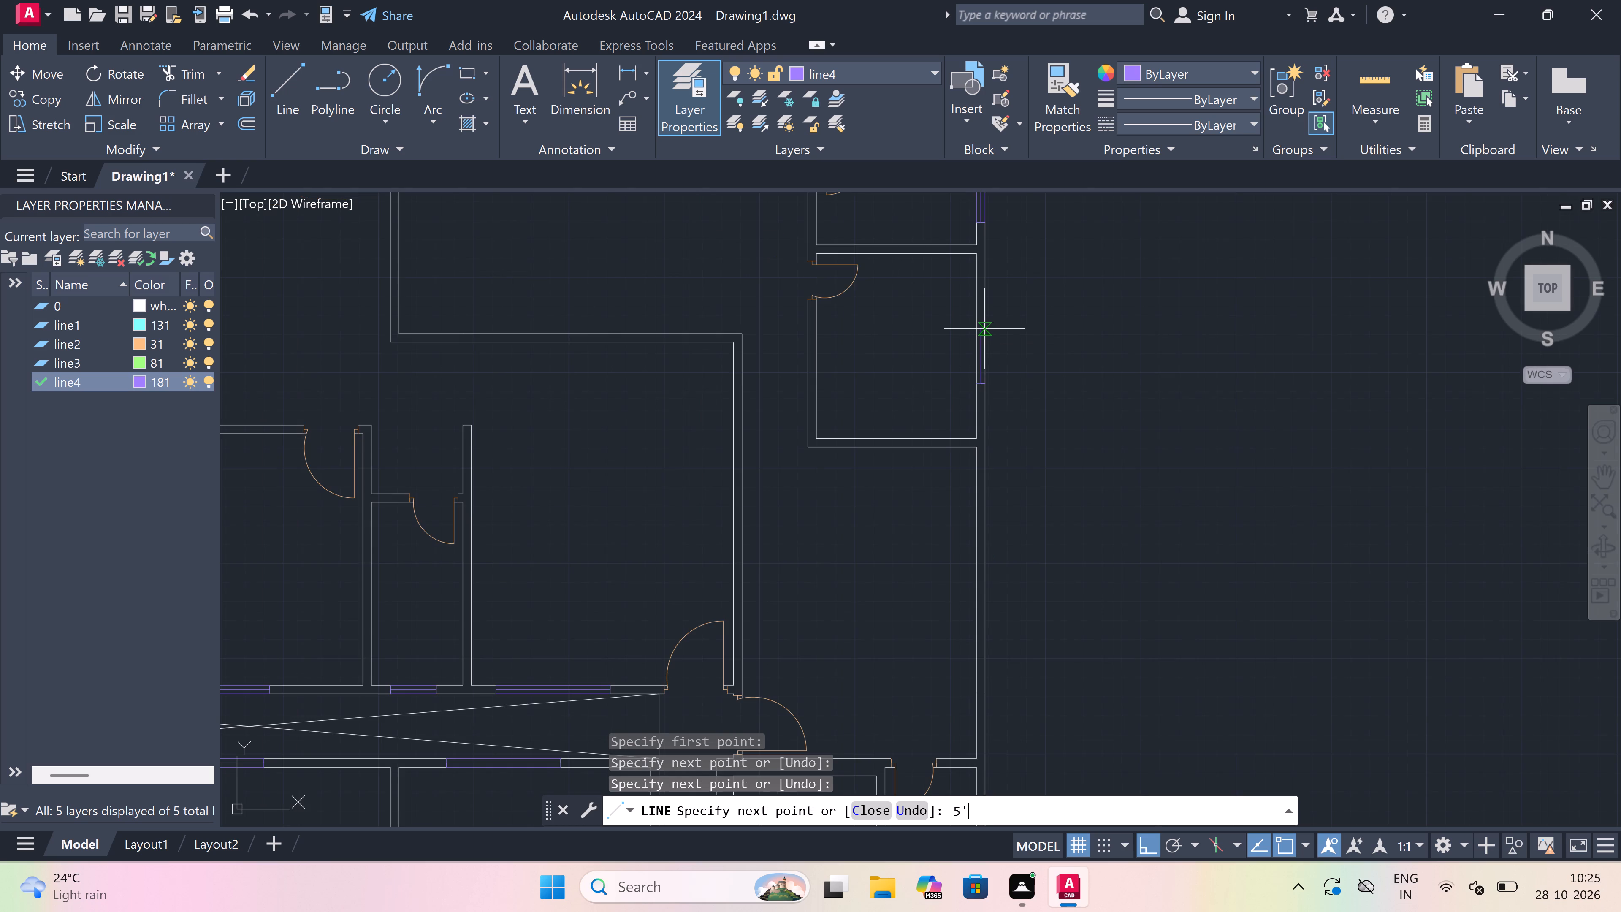
pyautogui.scroll(2, 984, 329)
pyautogui.scroll(-3, 984, 329)
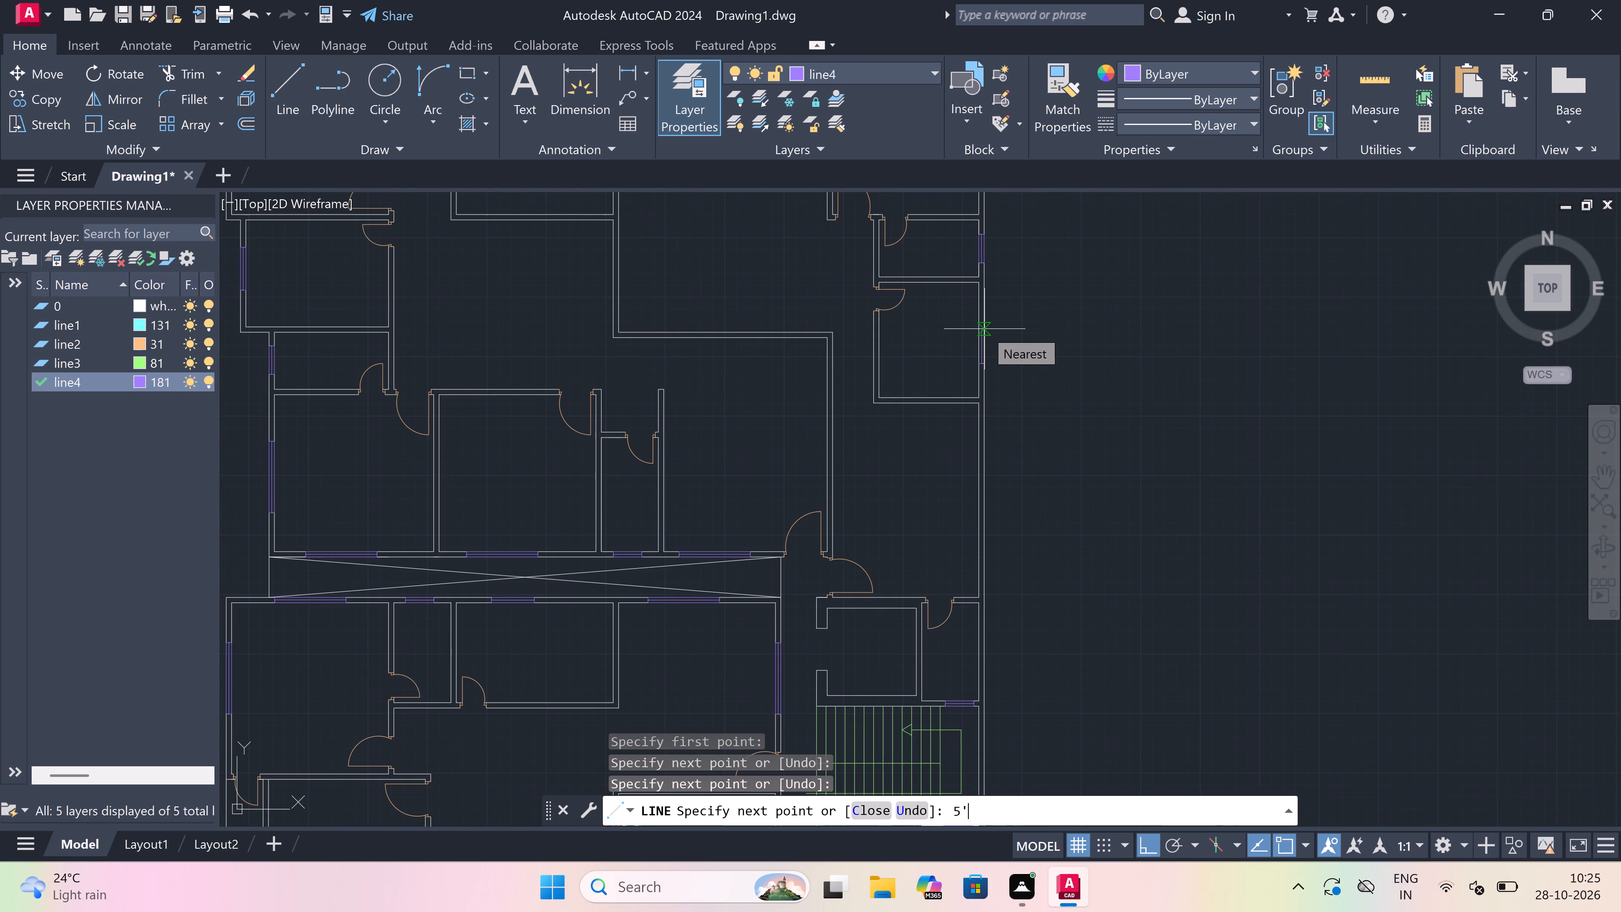
pyautogui.scroll(2, 985, 323)
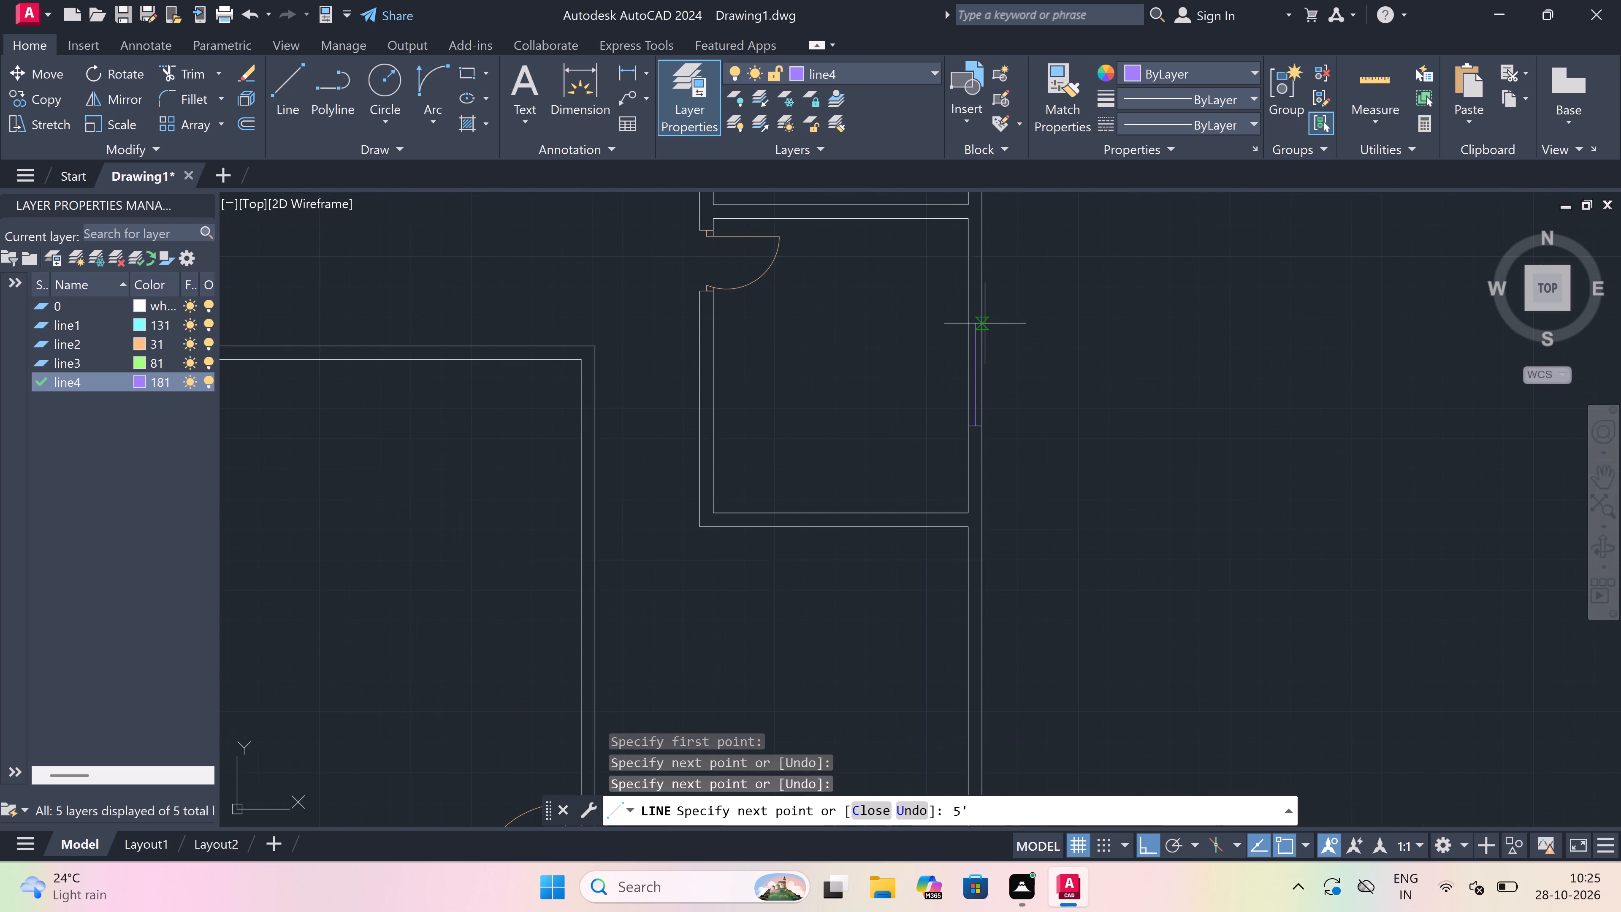
pyautogui.press('BackSpace')
pyautogui.press('BackSpace')
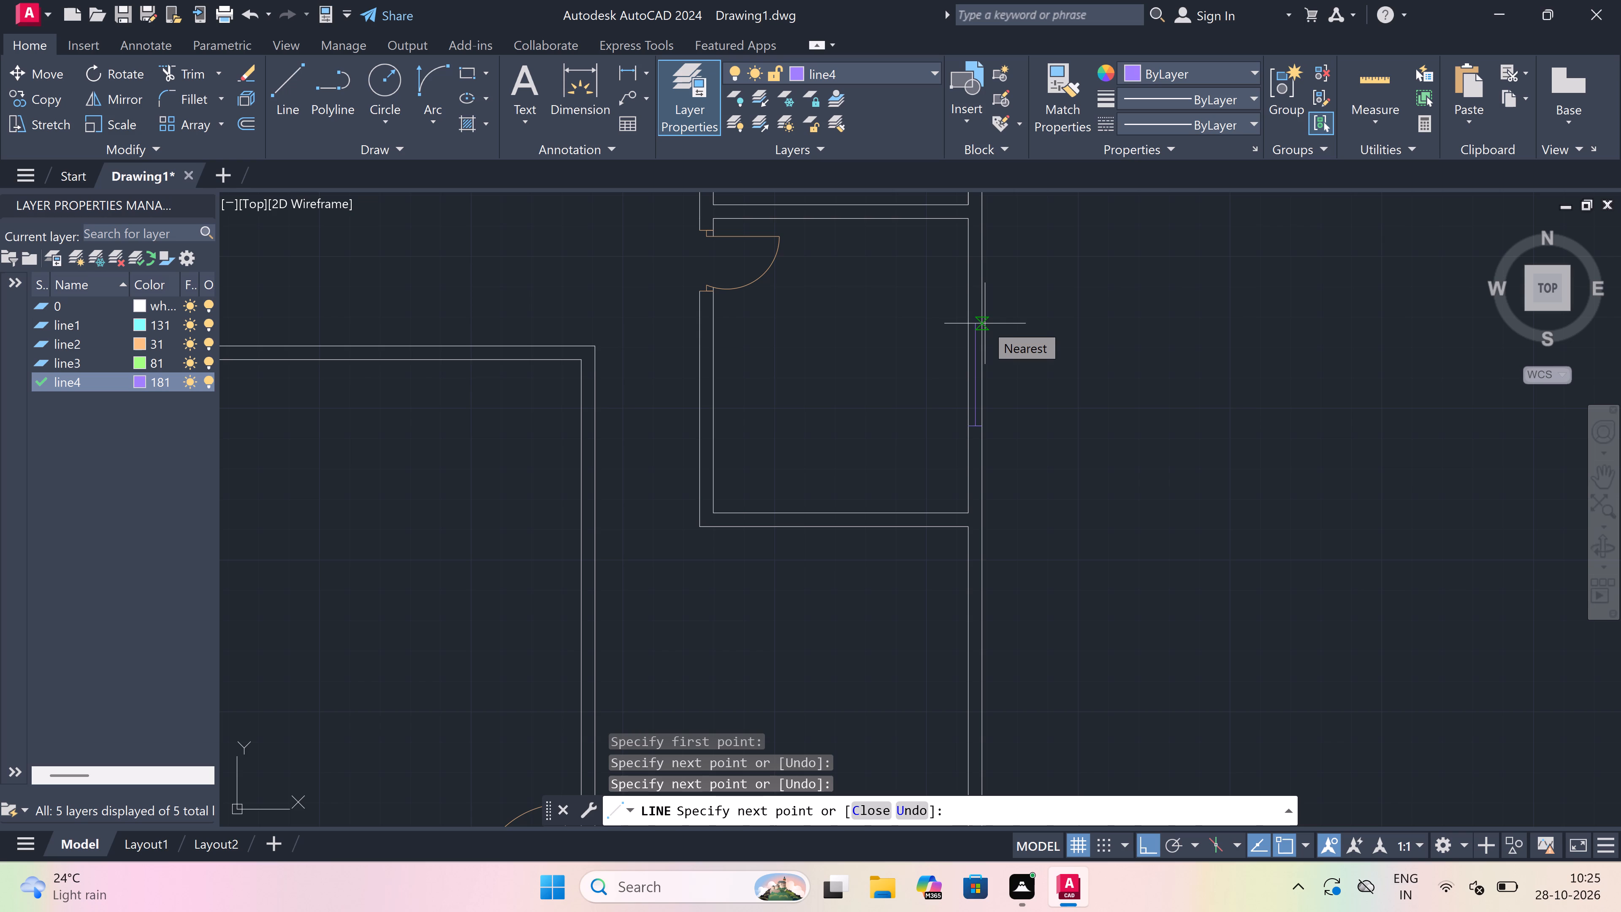
pyautogui.press('3')
pyautogui.press("'")
pyautogui.press('space')
pyautogui.scroll(2, 961, 259)
pyautogui.scroll(2, 984, 295)
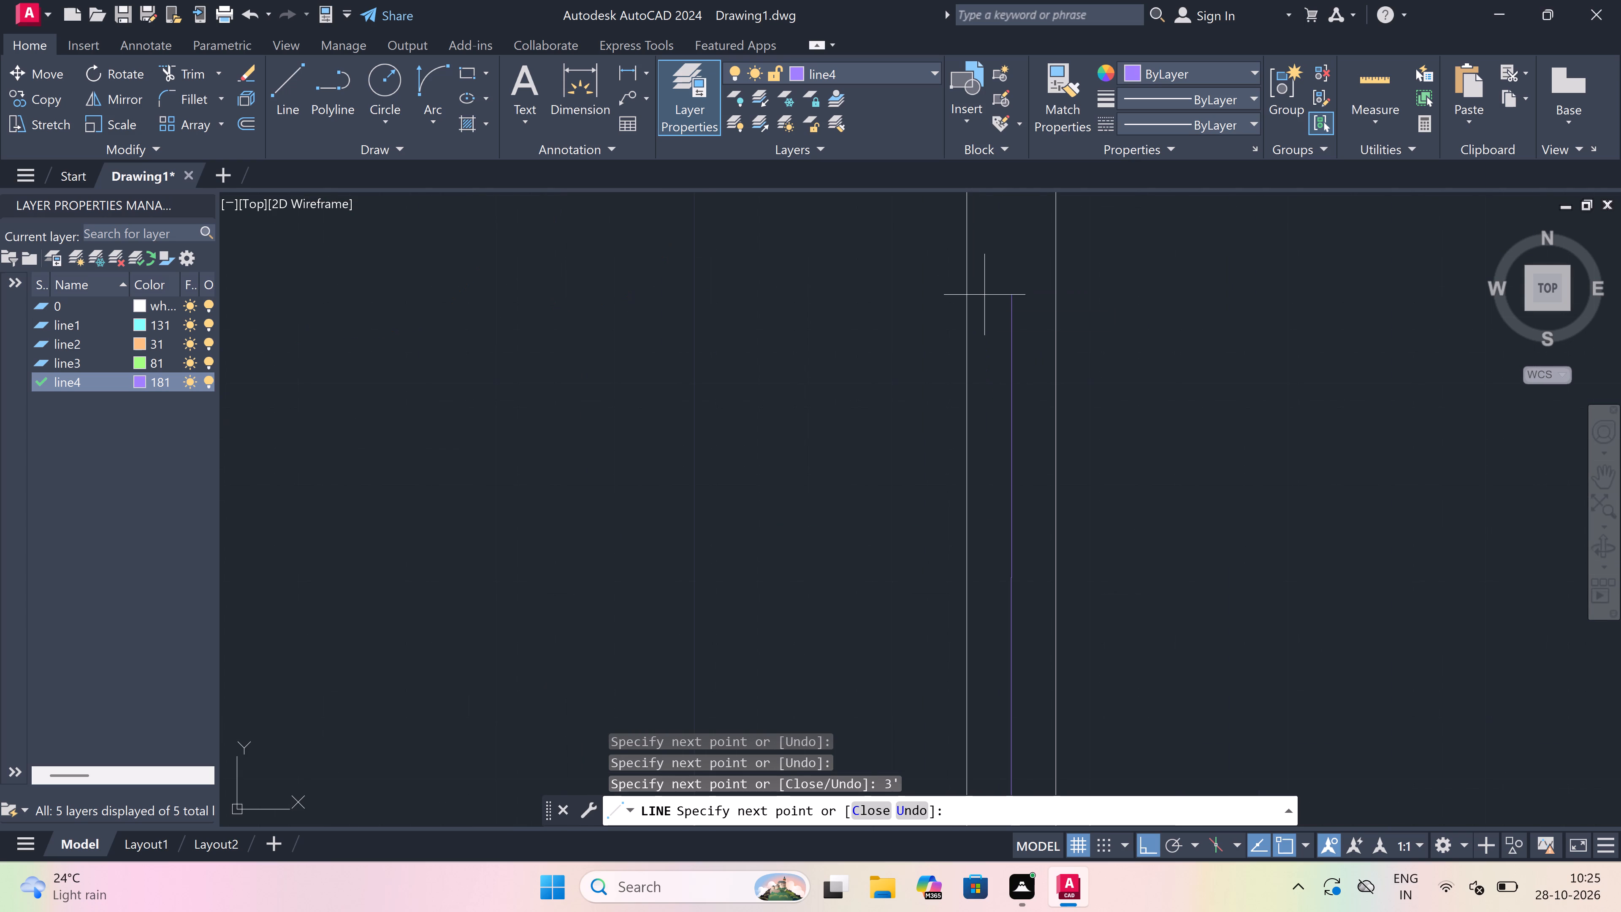
pyautogui.scroll(1, 1062, 565)
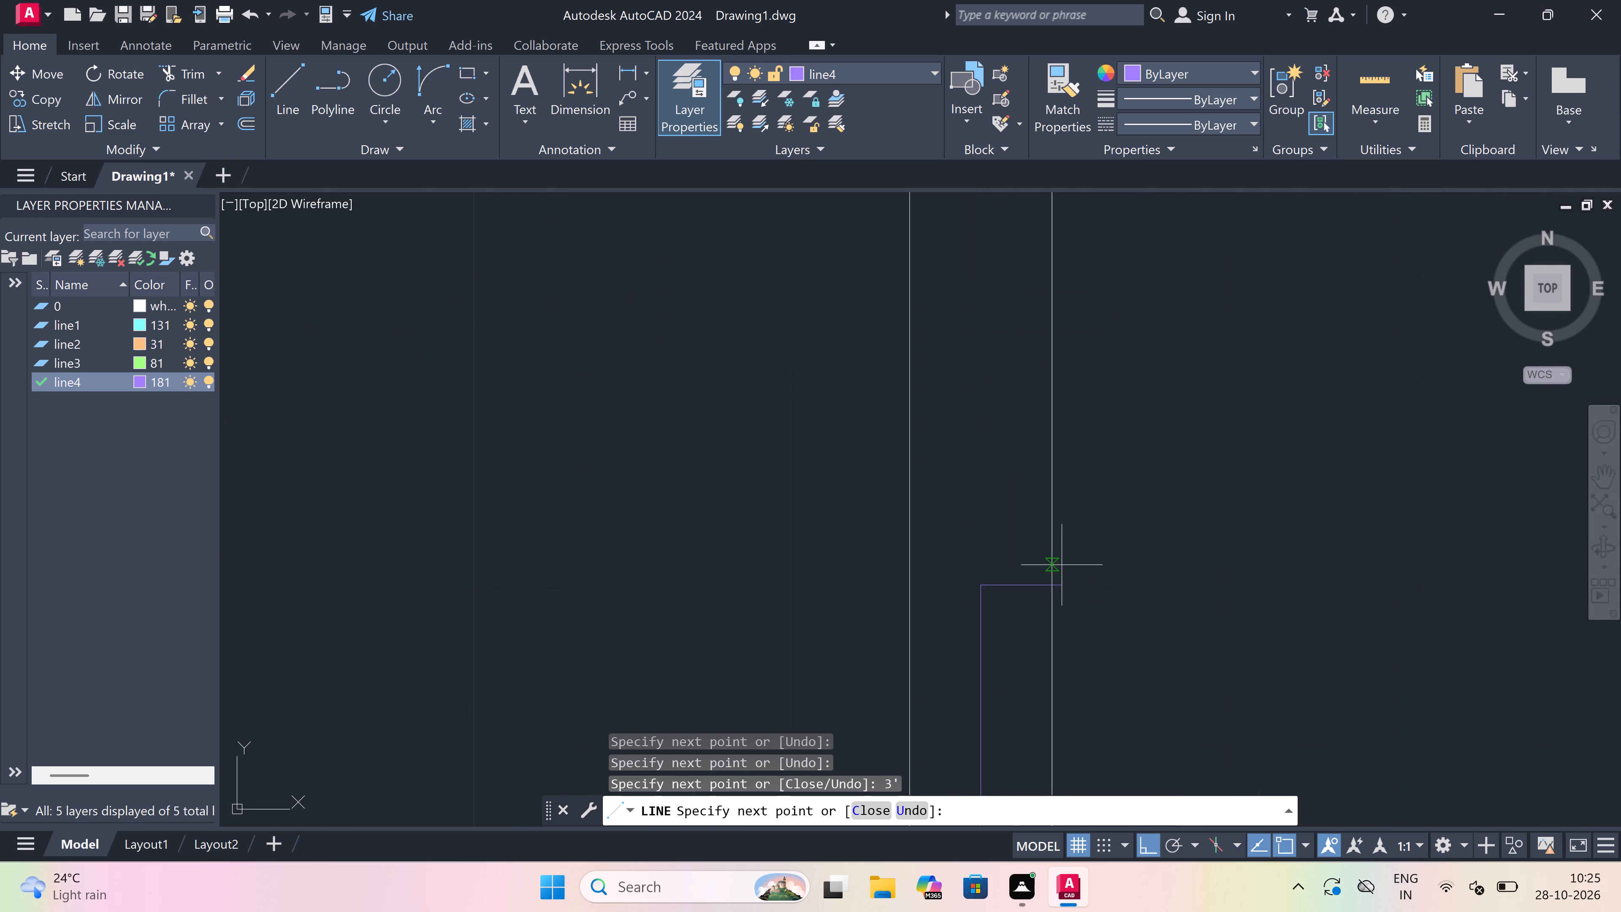
pyautogui.moveTo(1047, 586); pyautogui.dragTo(1041, 586)
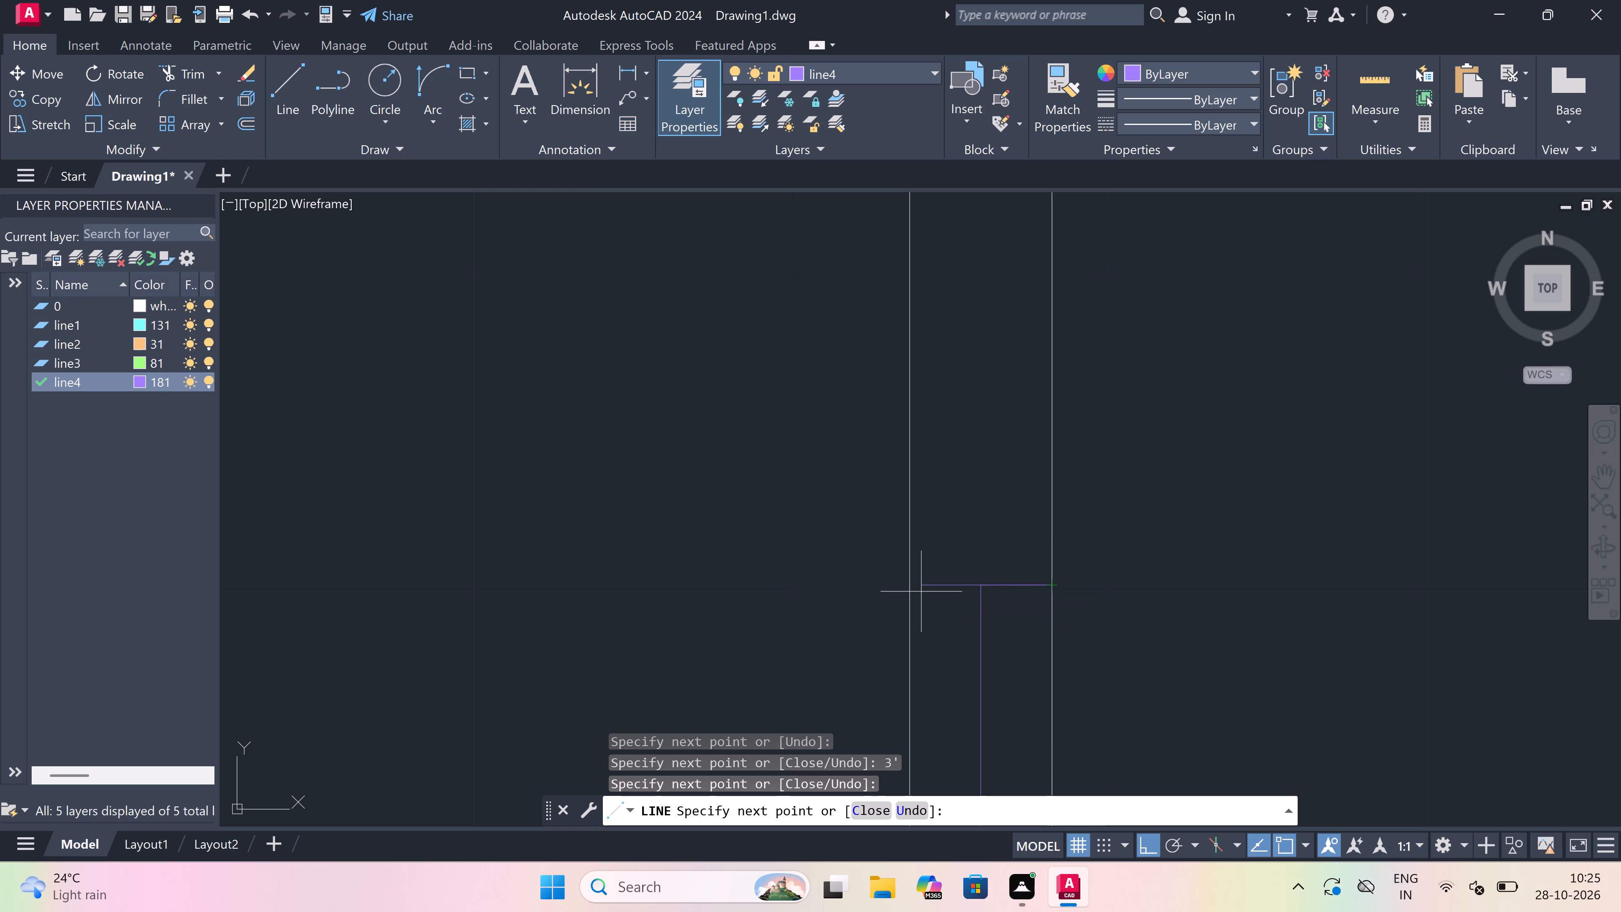
pyautogui.click(917, 587)
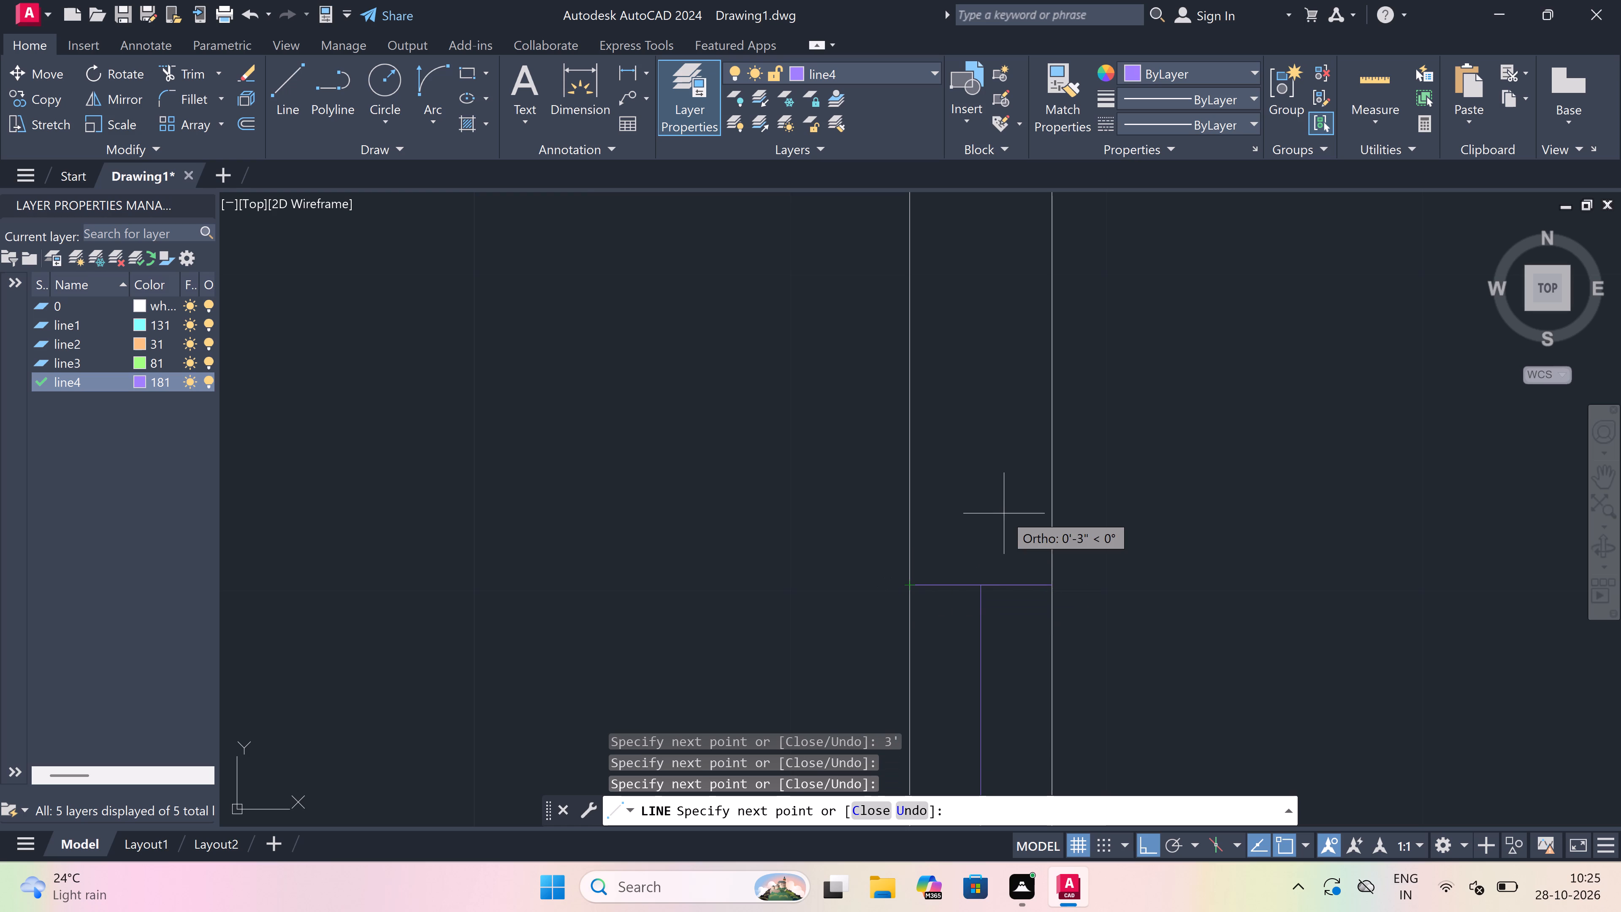
# Trim the inner and outer east wall lines between the jambs of the 3' window.
pyautogui.press('Escape')
pyautogui.scroll(-4, 1008, 495)
pyautogui.scroll(1, 992, 630)
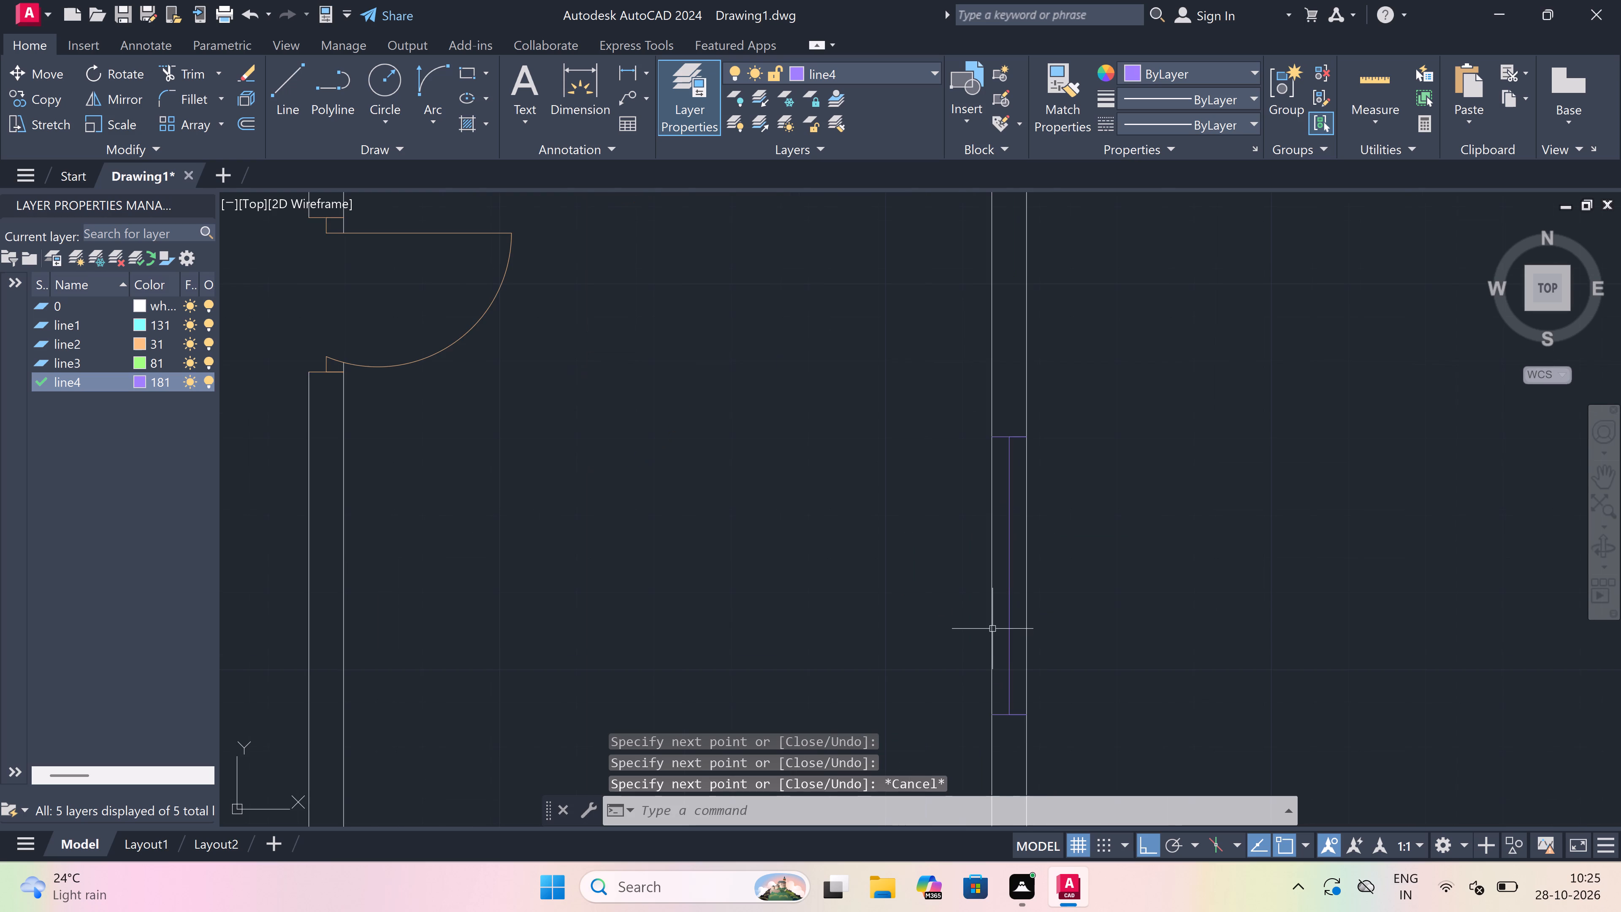
pyautogui.press('t')
pyautogui.press('r')
pyautogui.press('space')
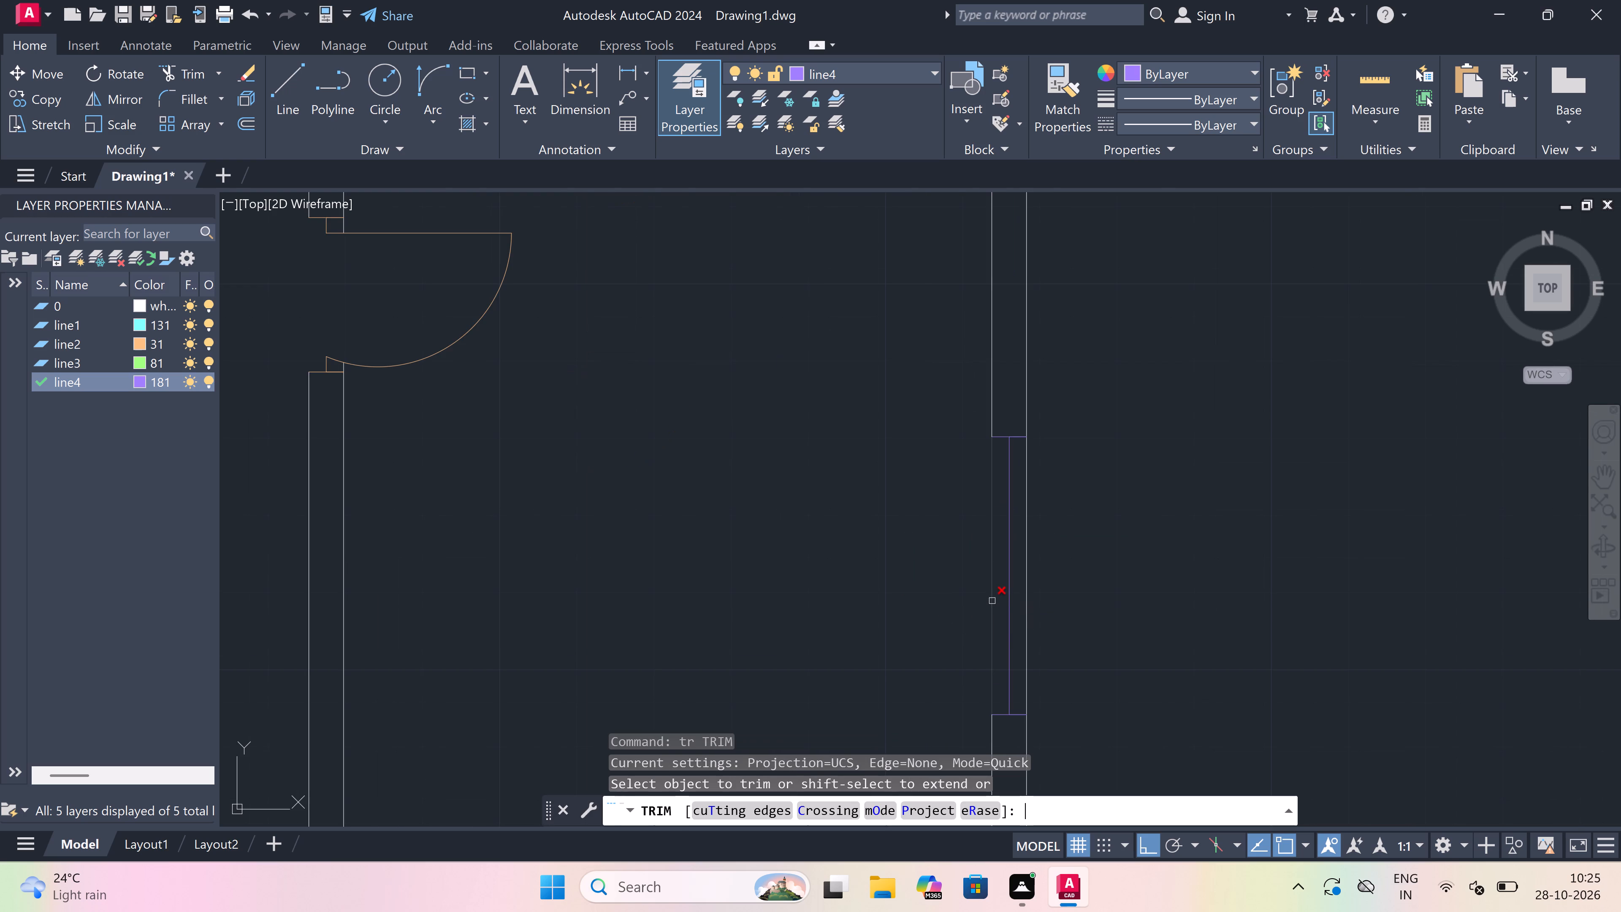
pyautogui.click(992, 599)
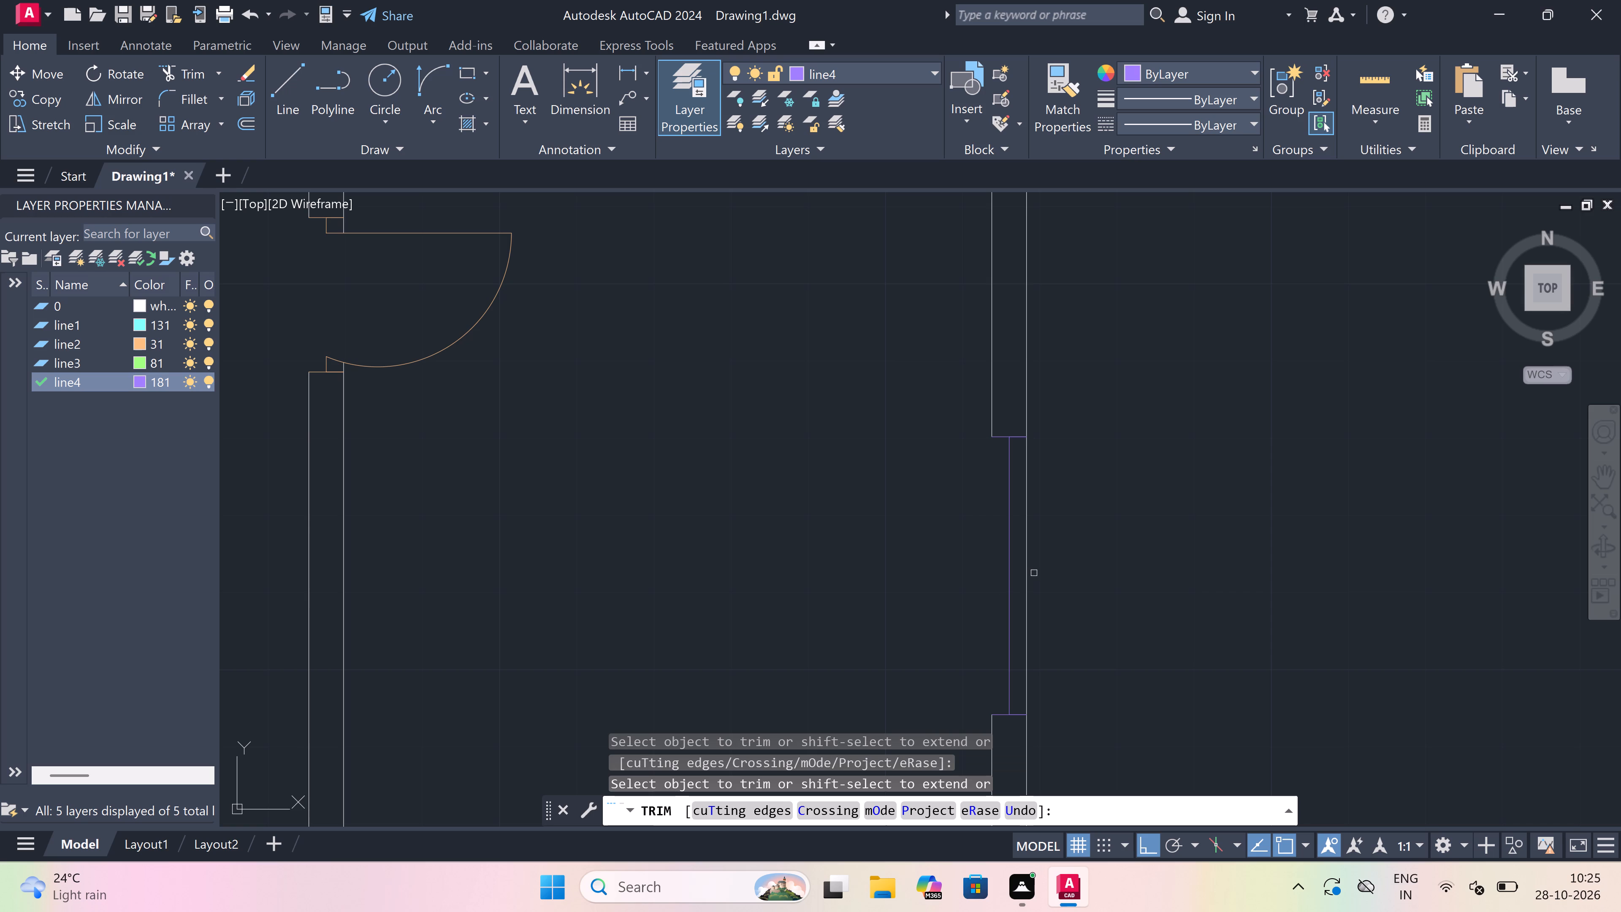
pyautogui.click(1028, 562)
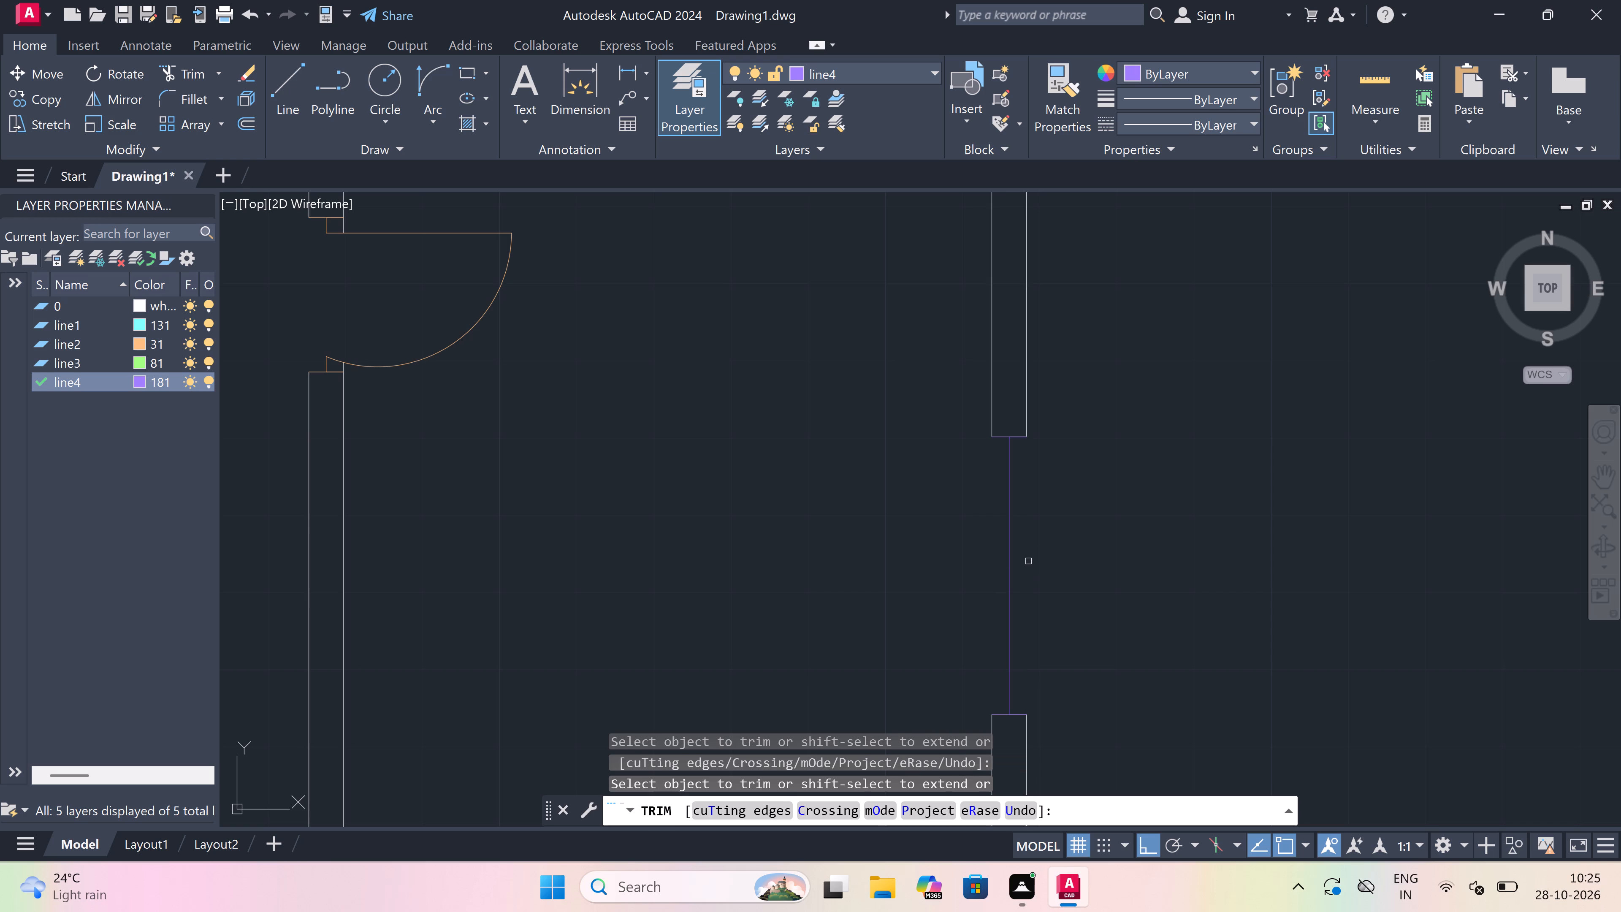
pyautogui.press('Escape')
# Draw the outer and inner face lines of the east wall's 3' window between its jambs.
pyautogui.press('l')
pyautogui.press('space')
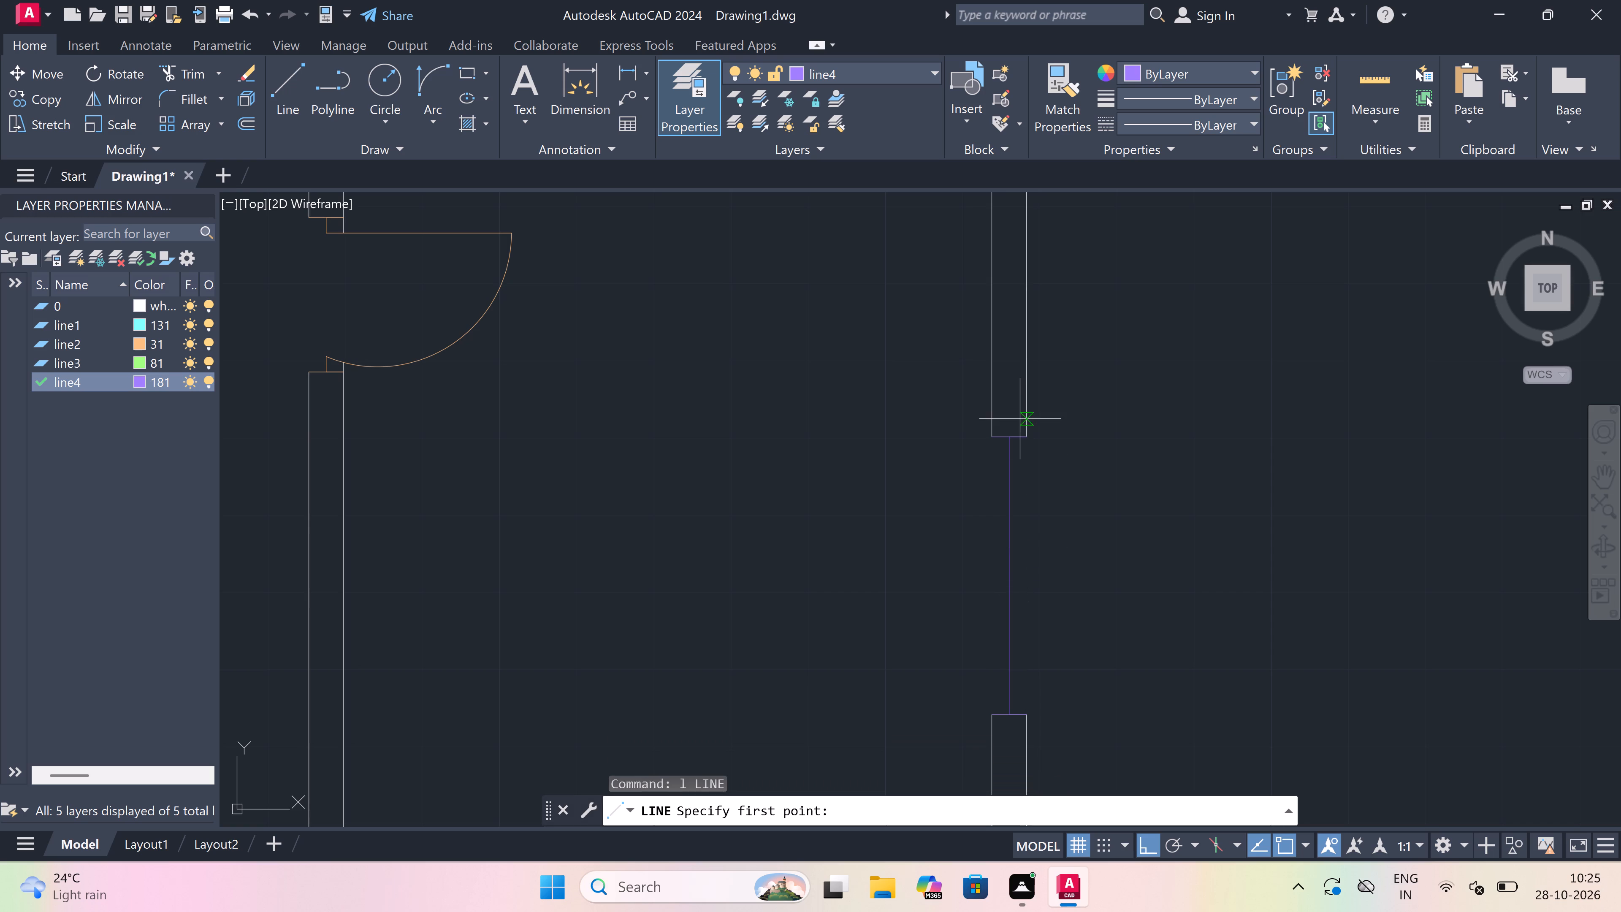
pyautogui.click(1028, 431)
pyautogui.click(1031, 712)
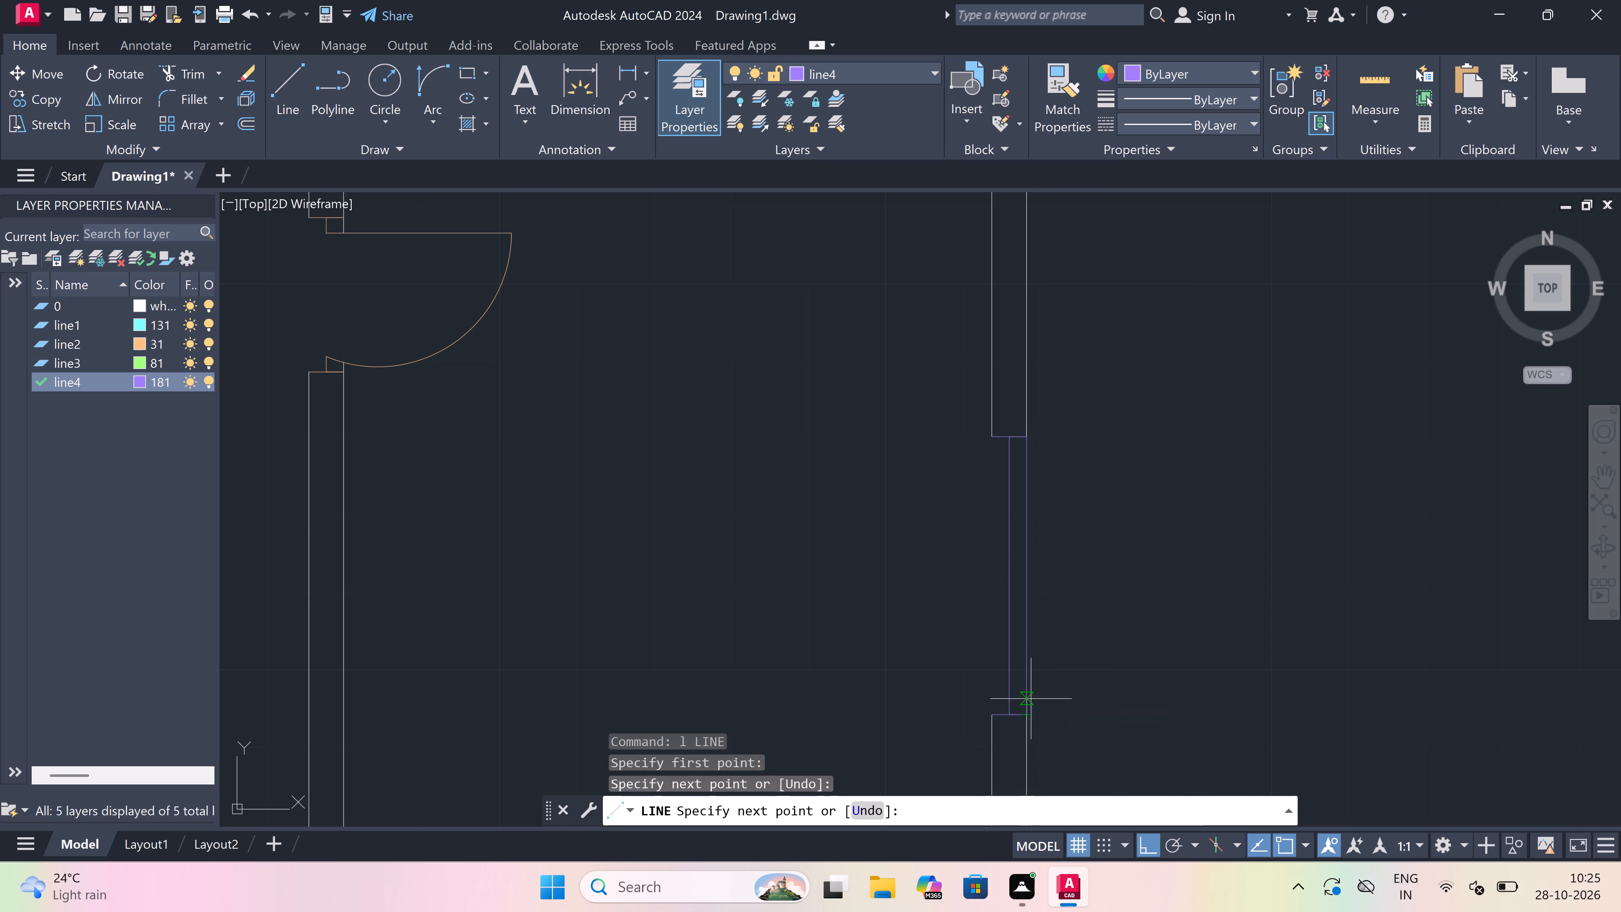
pyautogui.press('Escape')
pyautogui.press('space')
pyautogui.moveTo(988, 713); pyautogui.dragTo(991, 670)
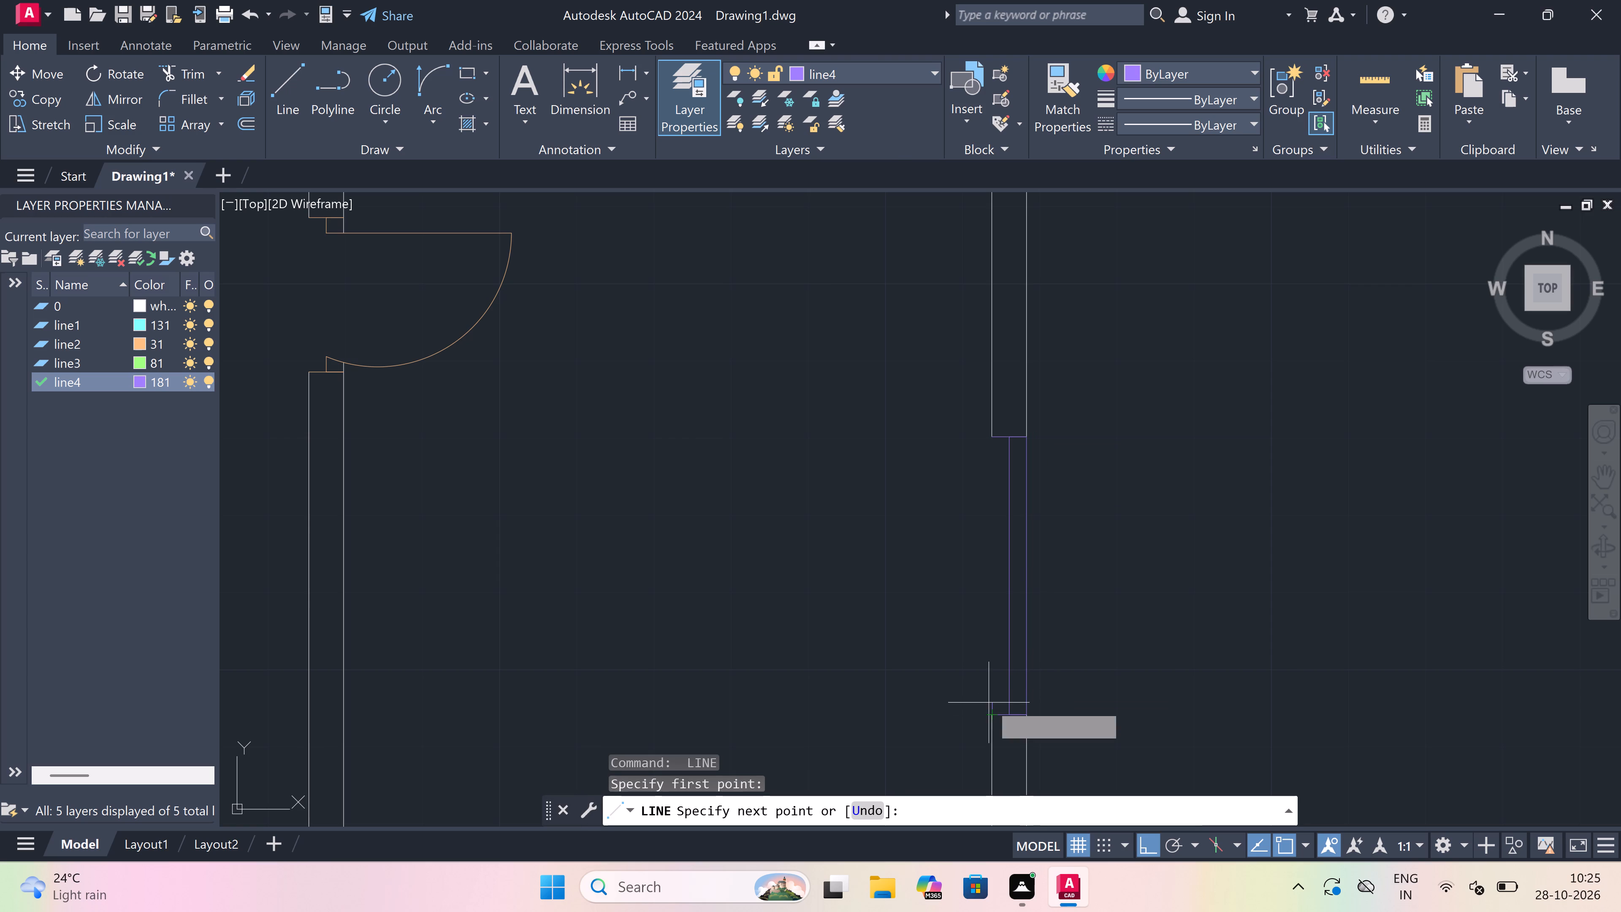
pyautogui.click(996, 438)
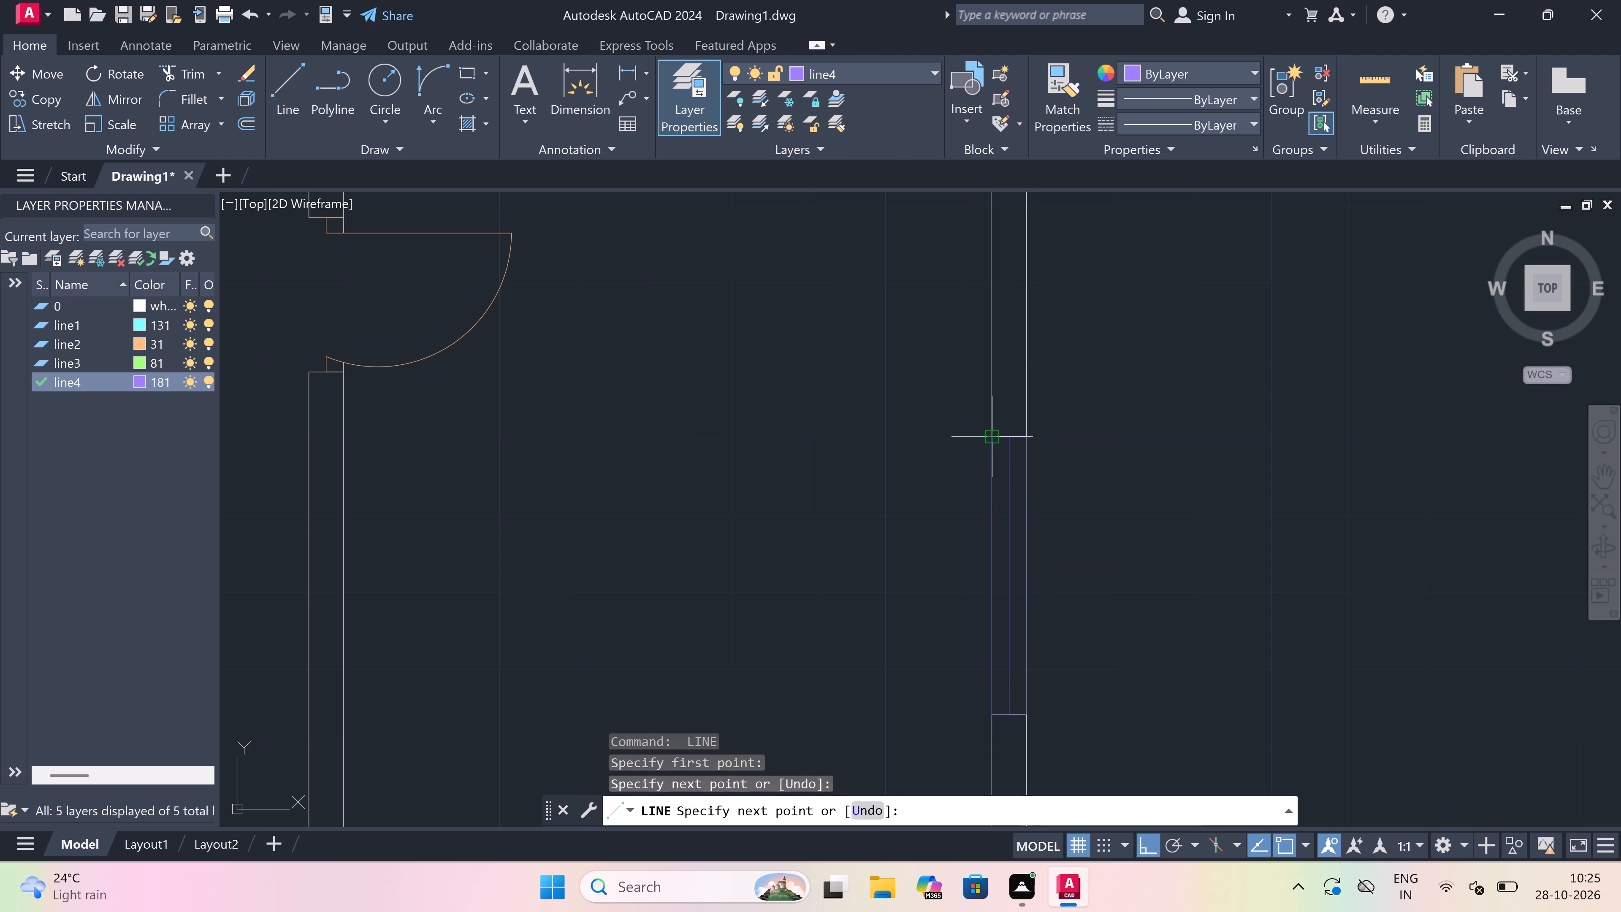
pyautogui.press('Escape')
# Draw a 5' window's two jambs and centre line in the east exterior wall, south of the 3' window room.
pyautogui.scroll(-5, 1013, 466)
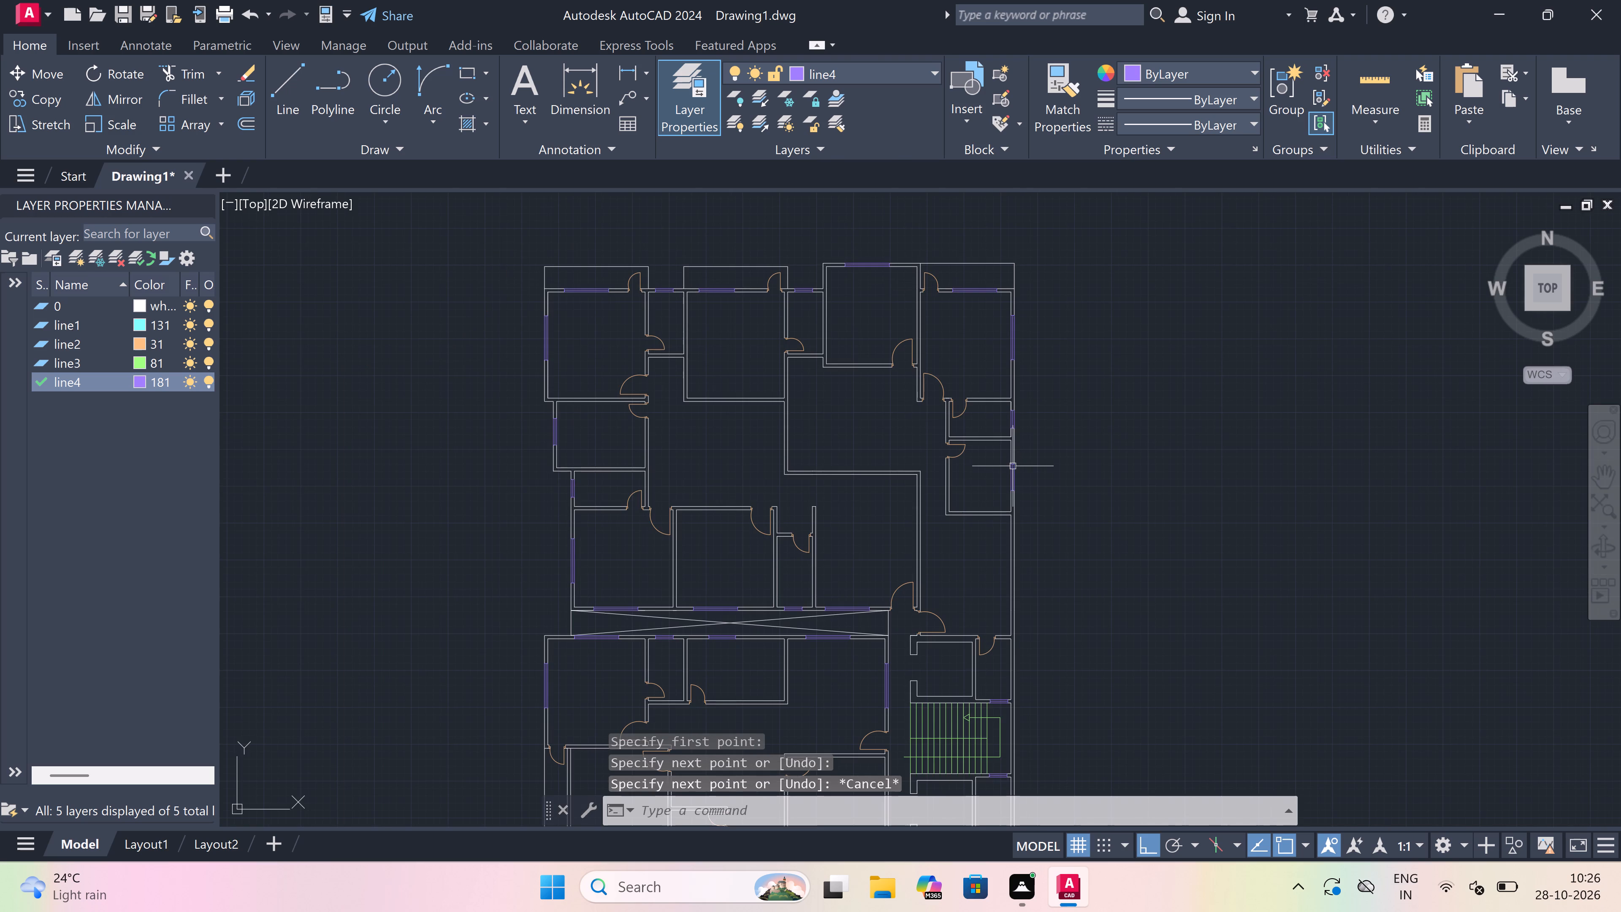
pyautogui.press('space')
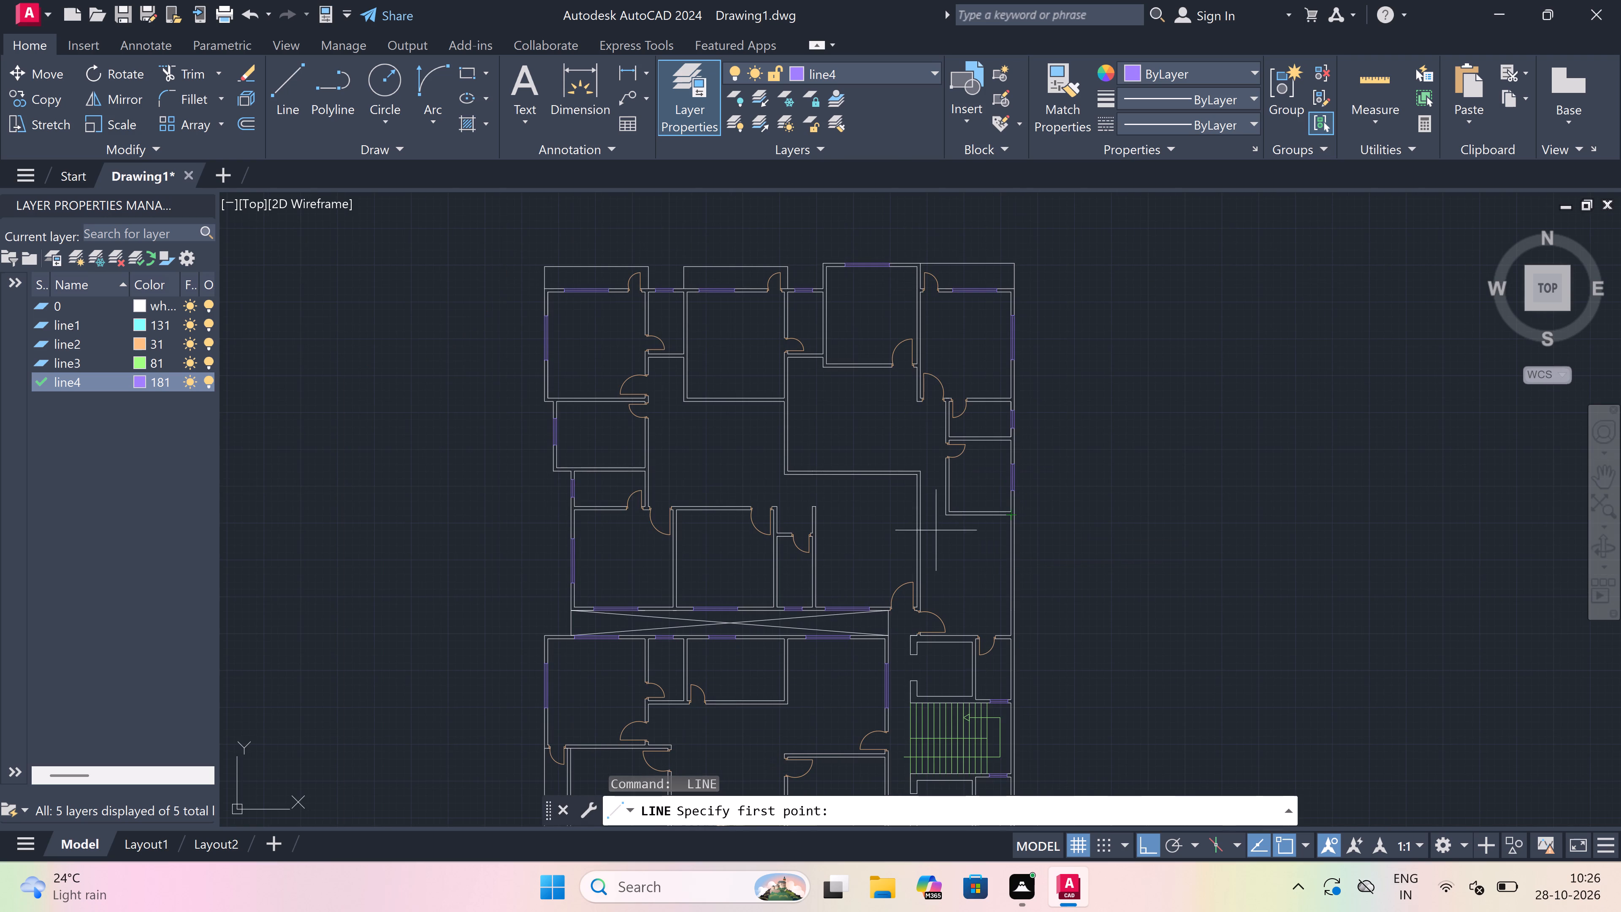
pyautogui.scroll(3, 1015, 556)
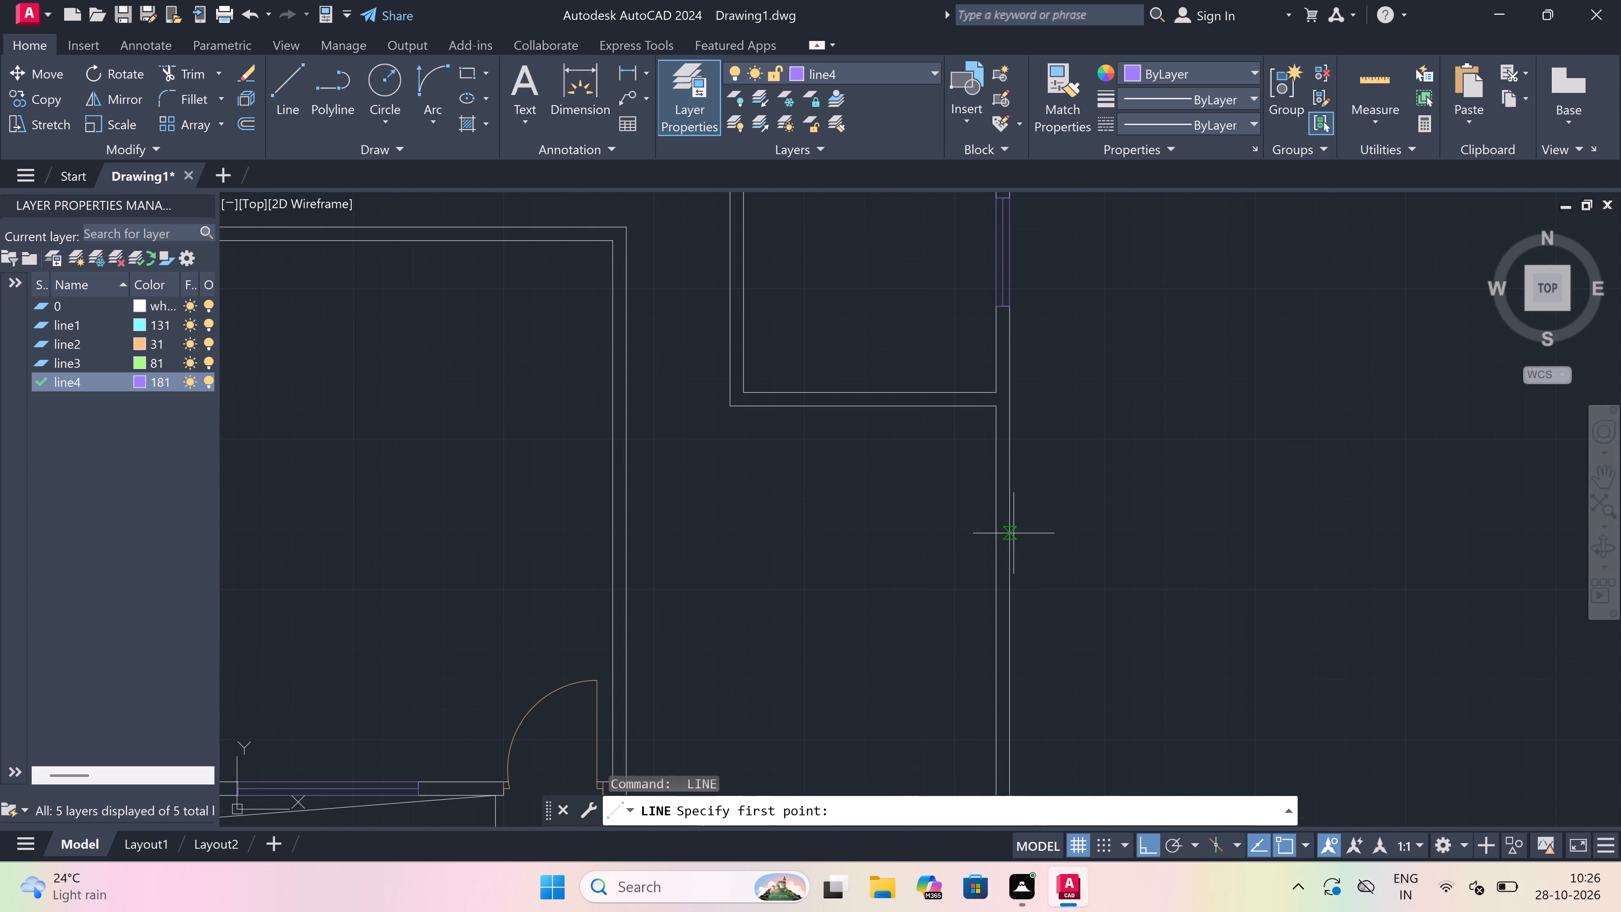
pyautogui.moveTo(995, 569); pyautogui.dragTo(999, 565)
pyautogui.scroll(1, 1003, 546)
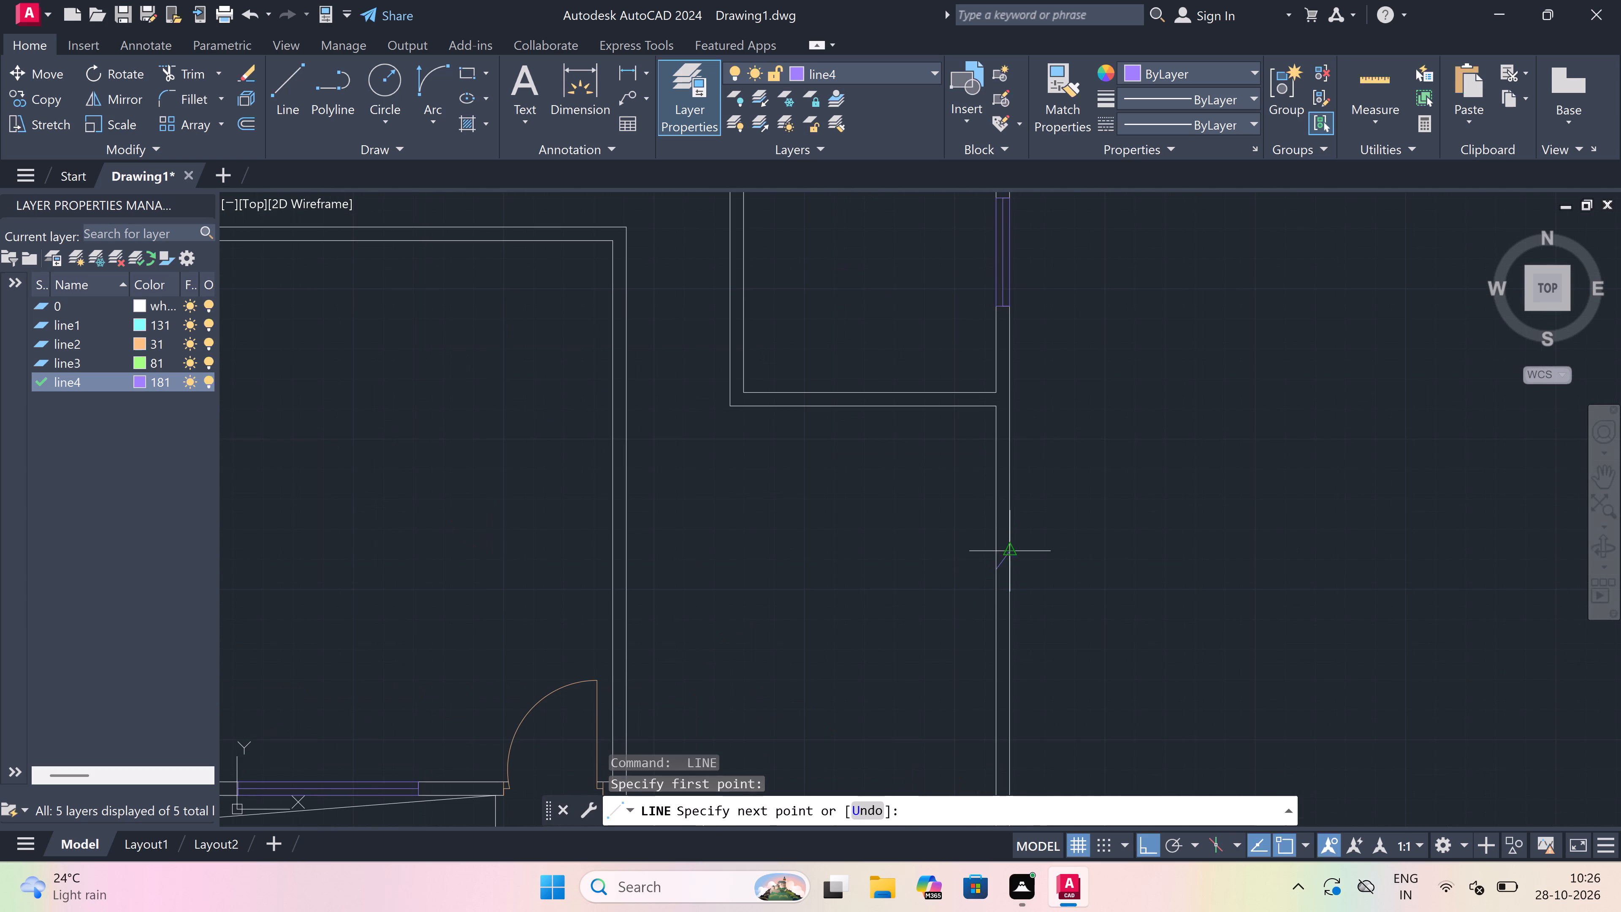
pyautogui.scroll(2, 1003, 546)
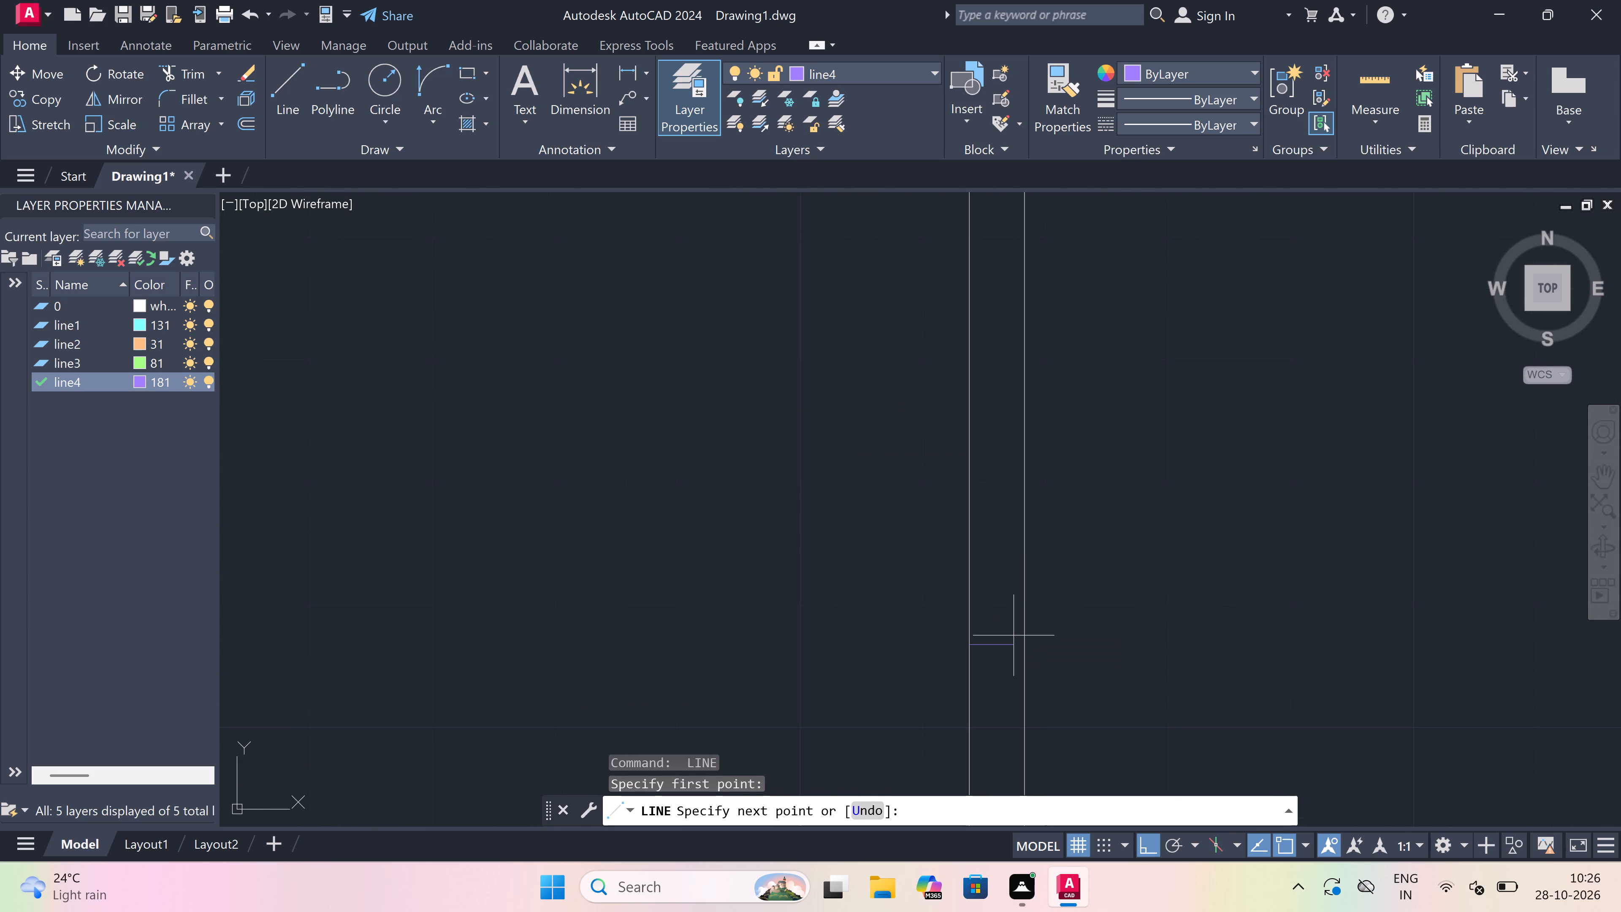
pyautogui.click(1019, 643)
pyautogui.click(995, 638)
pyautogui.scroll(-4, 1002, 530)
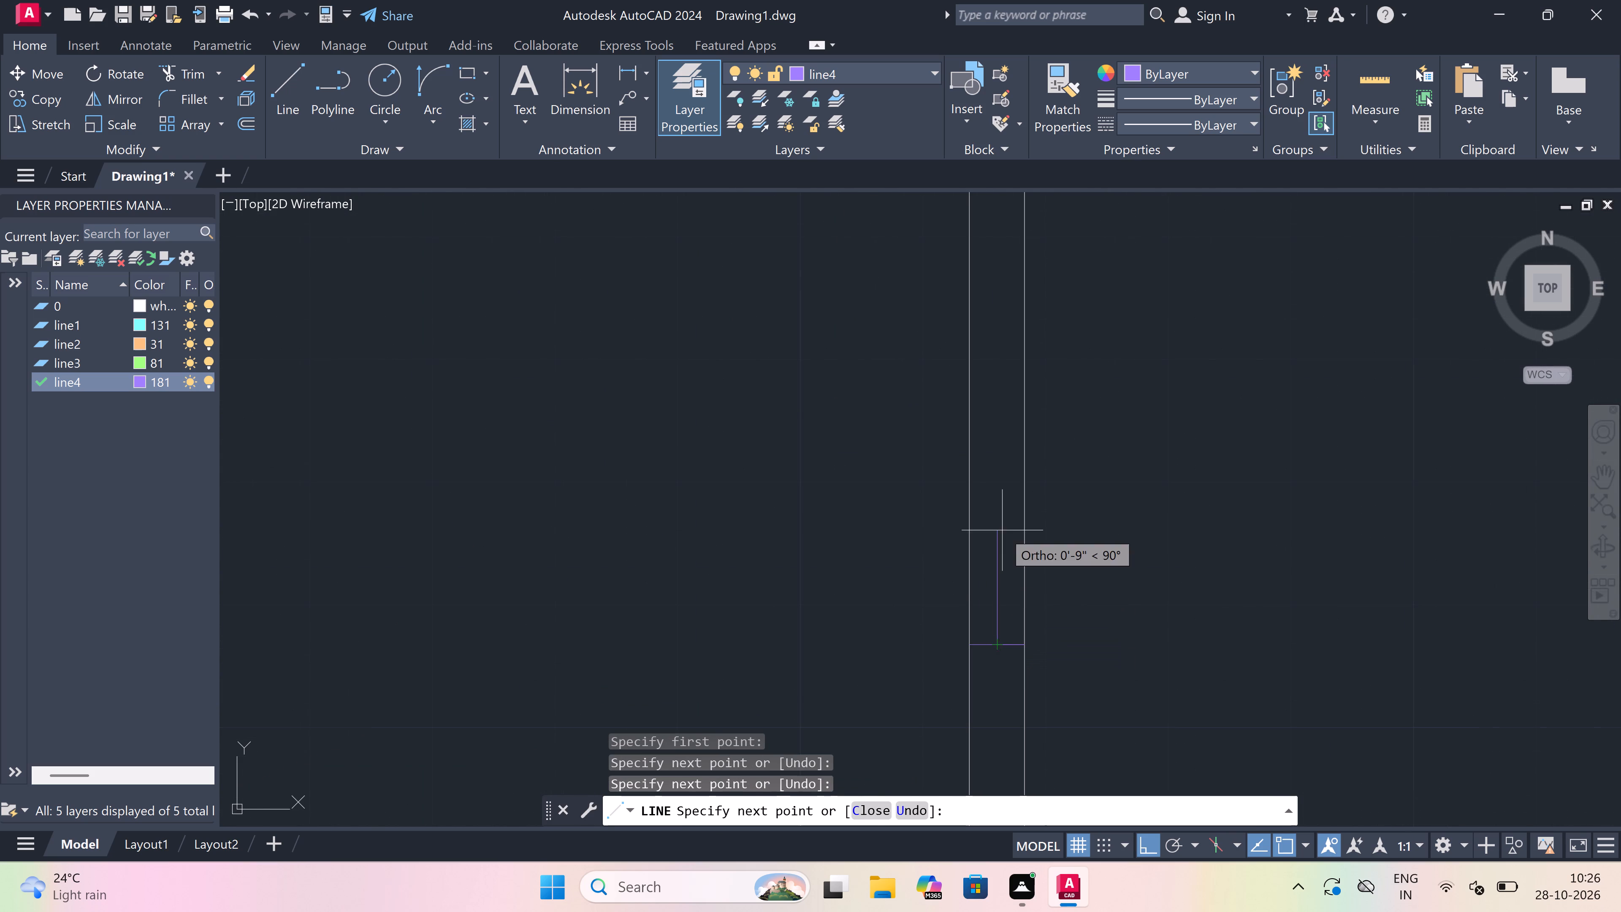
pyautogui.scroll(3, 998, 634)
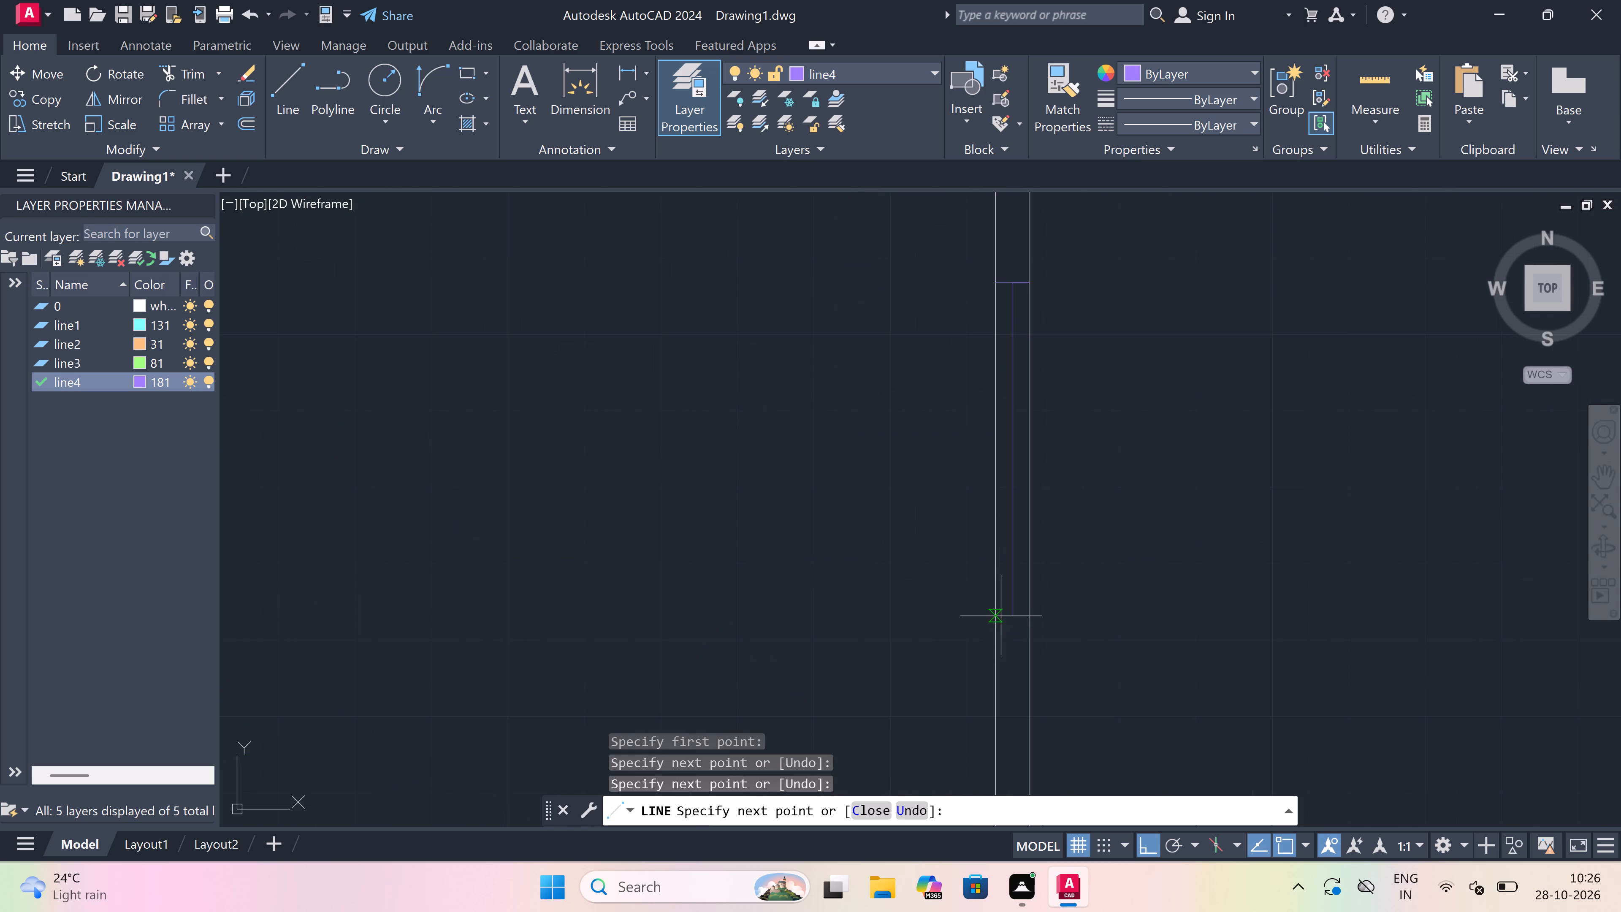
pyautogui.press('5')
pyautogui.write("'")
pyautogui.press('space')
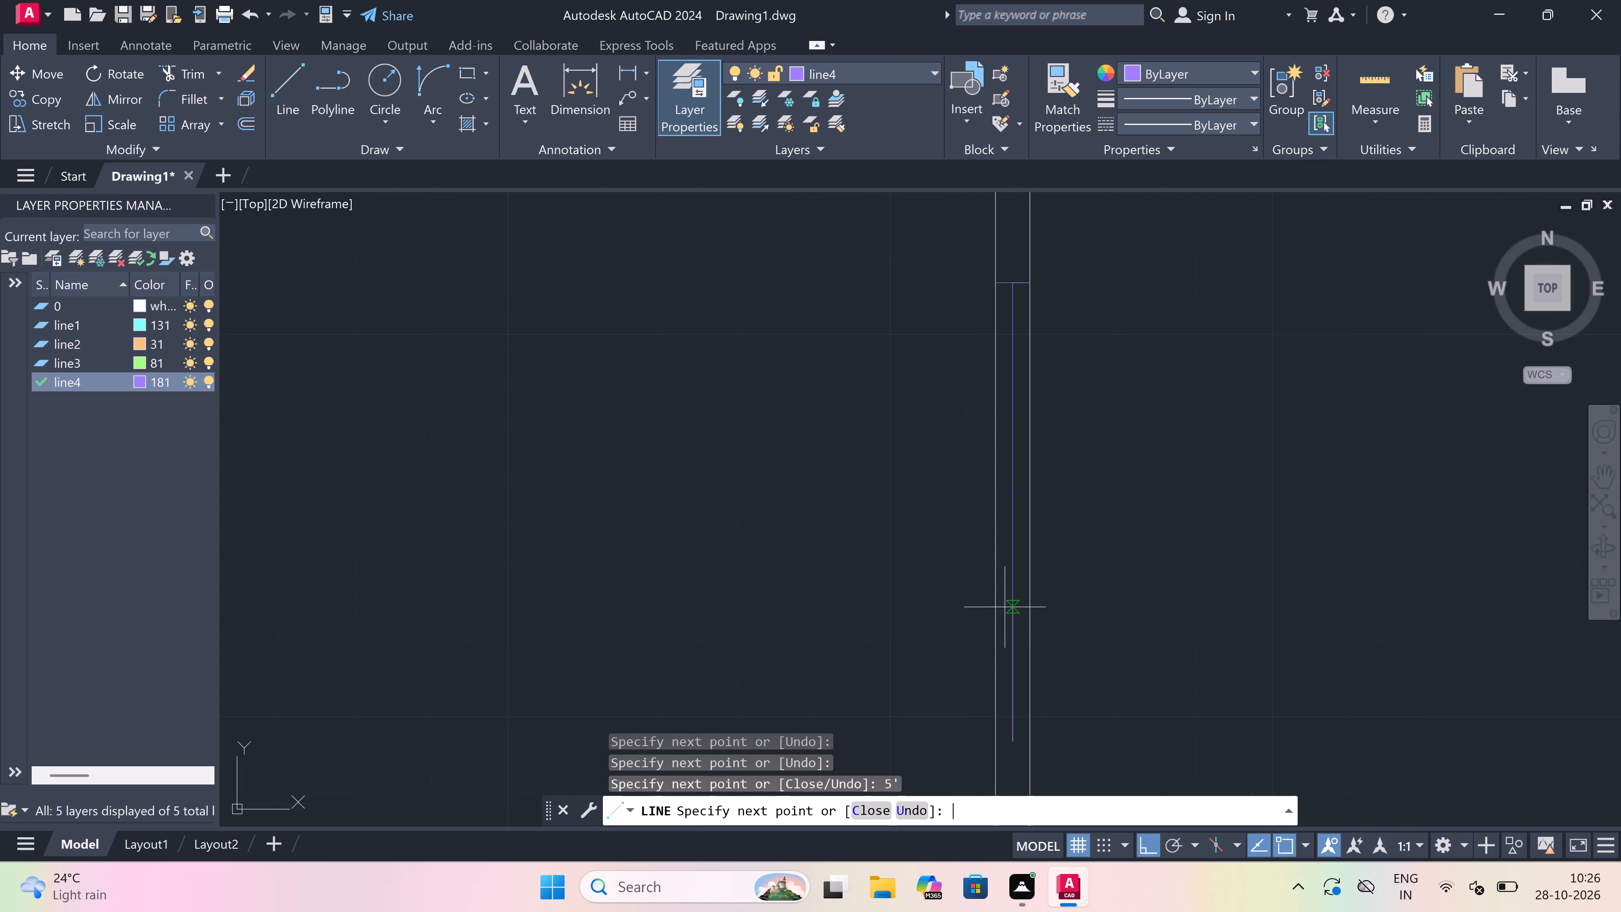
pyautogui.scroll(-1, 1005, 607)
pyautogui.scroll(2, 1011, 721)
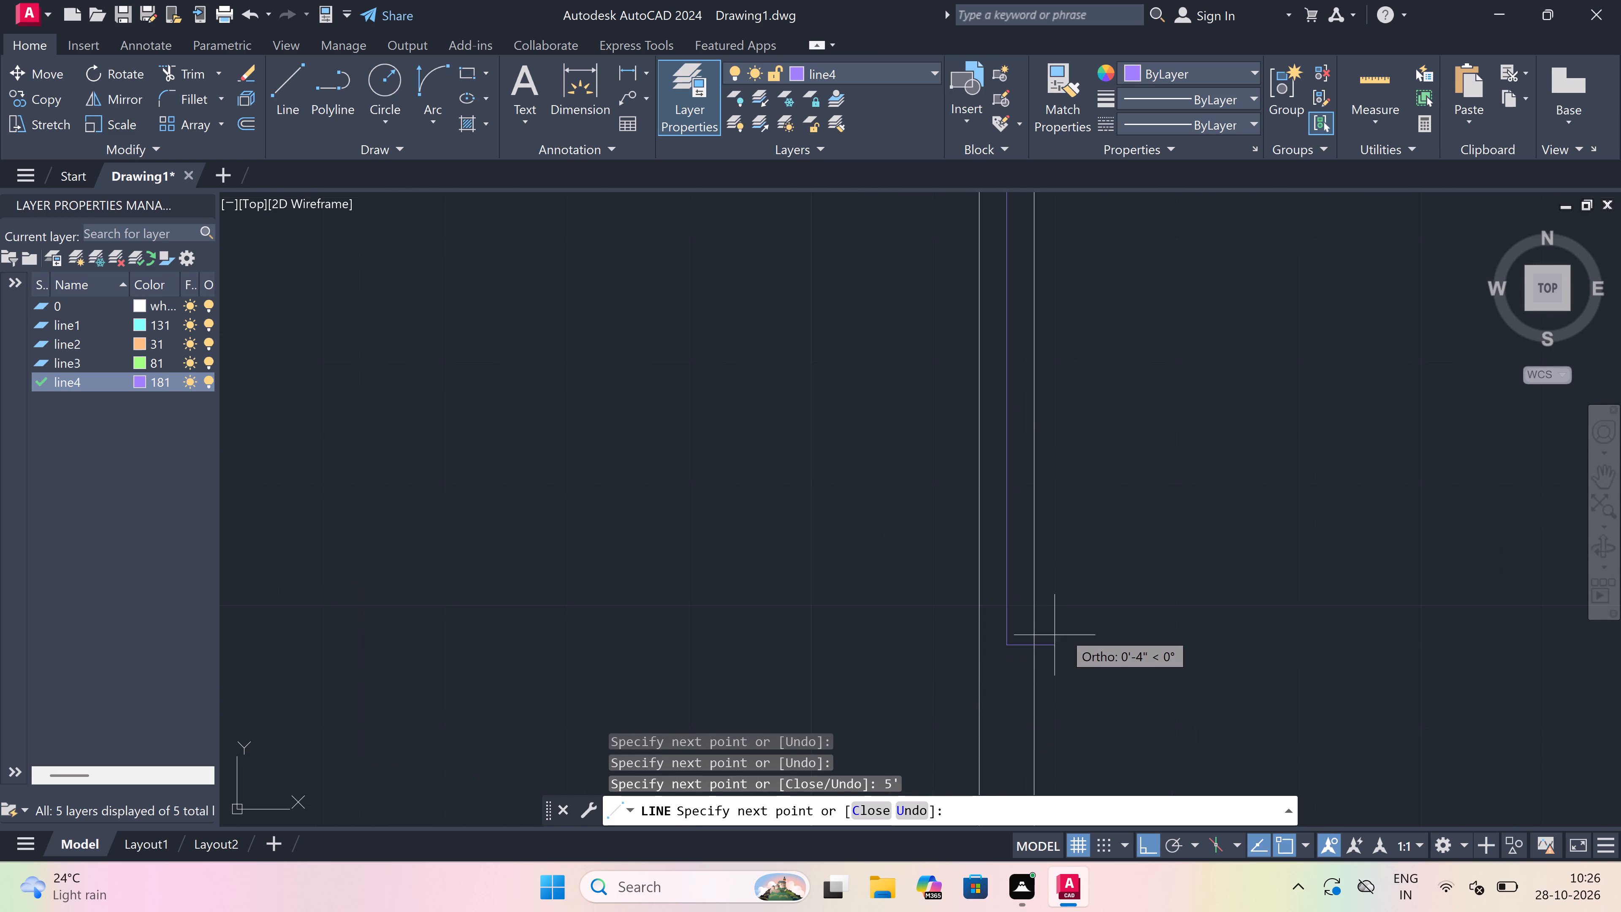
pyautogui.click(1039, 642)
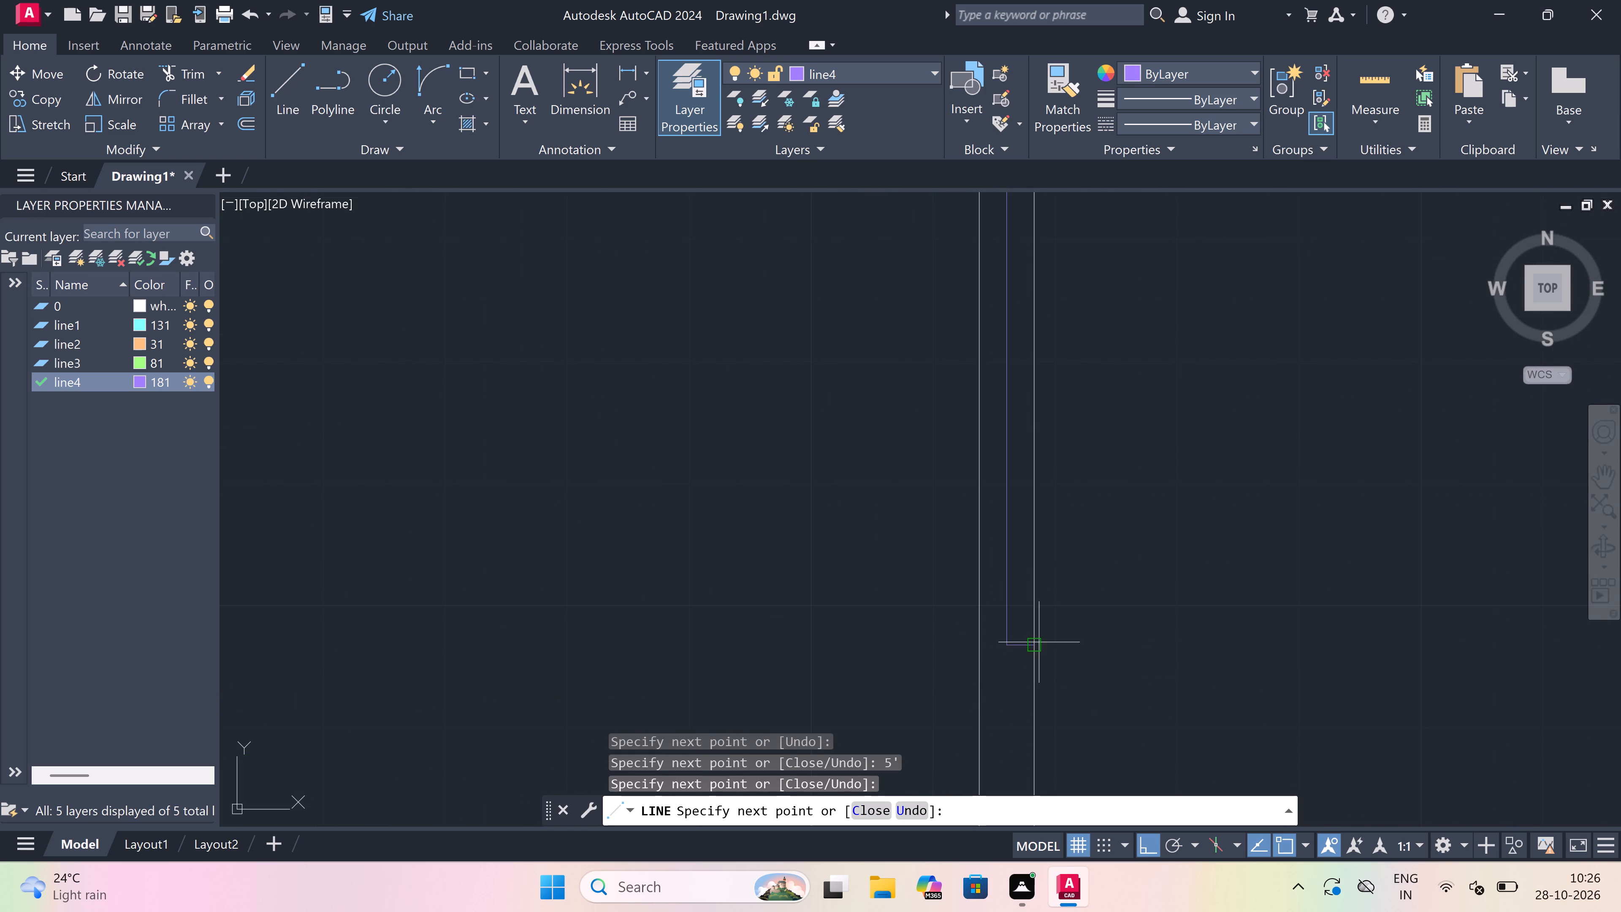
pyautogui.click(983, 640)
pyautogui.press('Escape')
# Trim the outer and inner east wall lines between the jambs of the 5' window.
pyautogui.write('tr')
pyautogui.press('space')
pyautogui.scroll(-3, 965, 649)
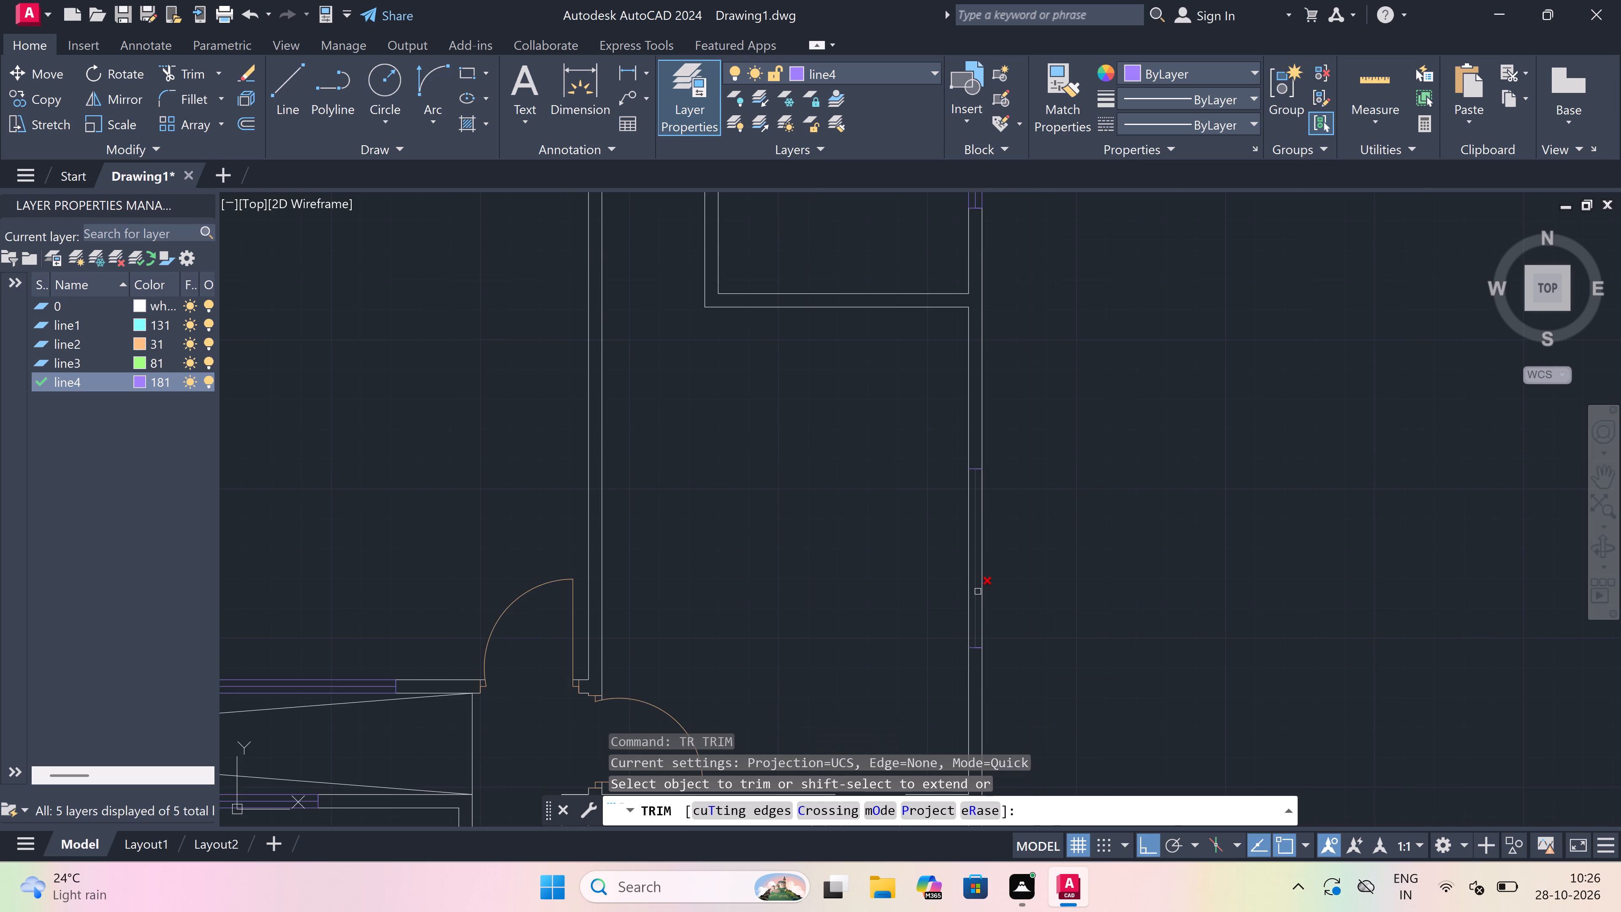
pyautogui.scroll(1, 983, 582)
pyautogui.click(983, 582)
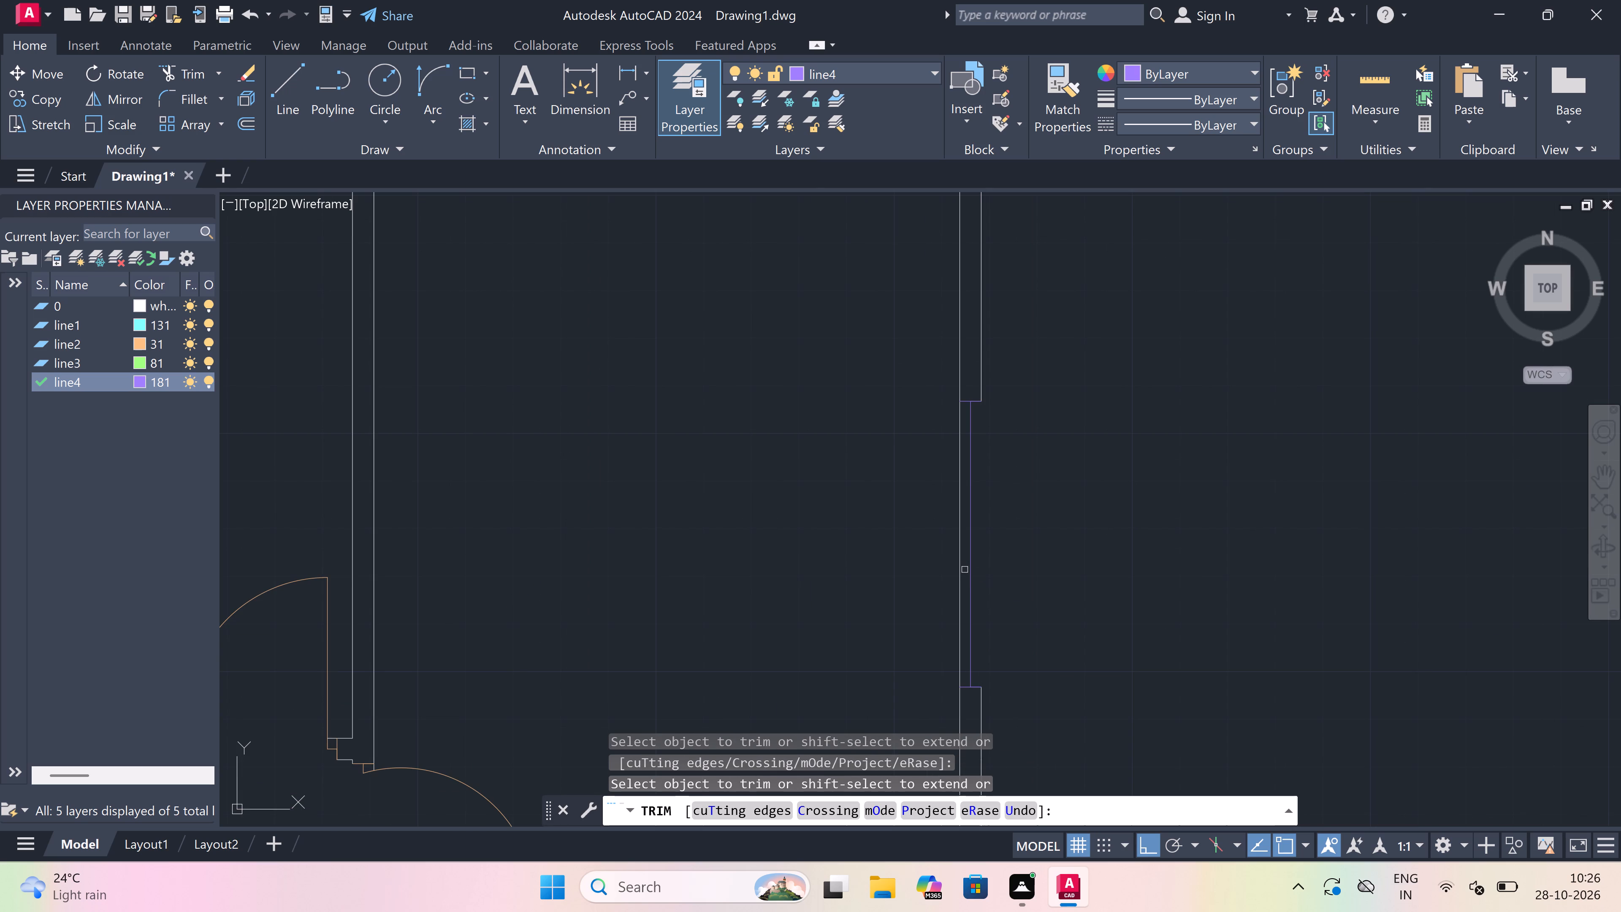
pyautogui.click(960, 552)
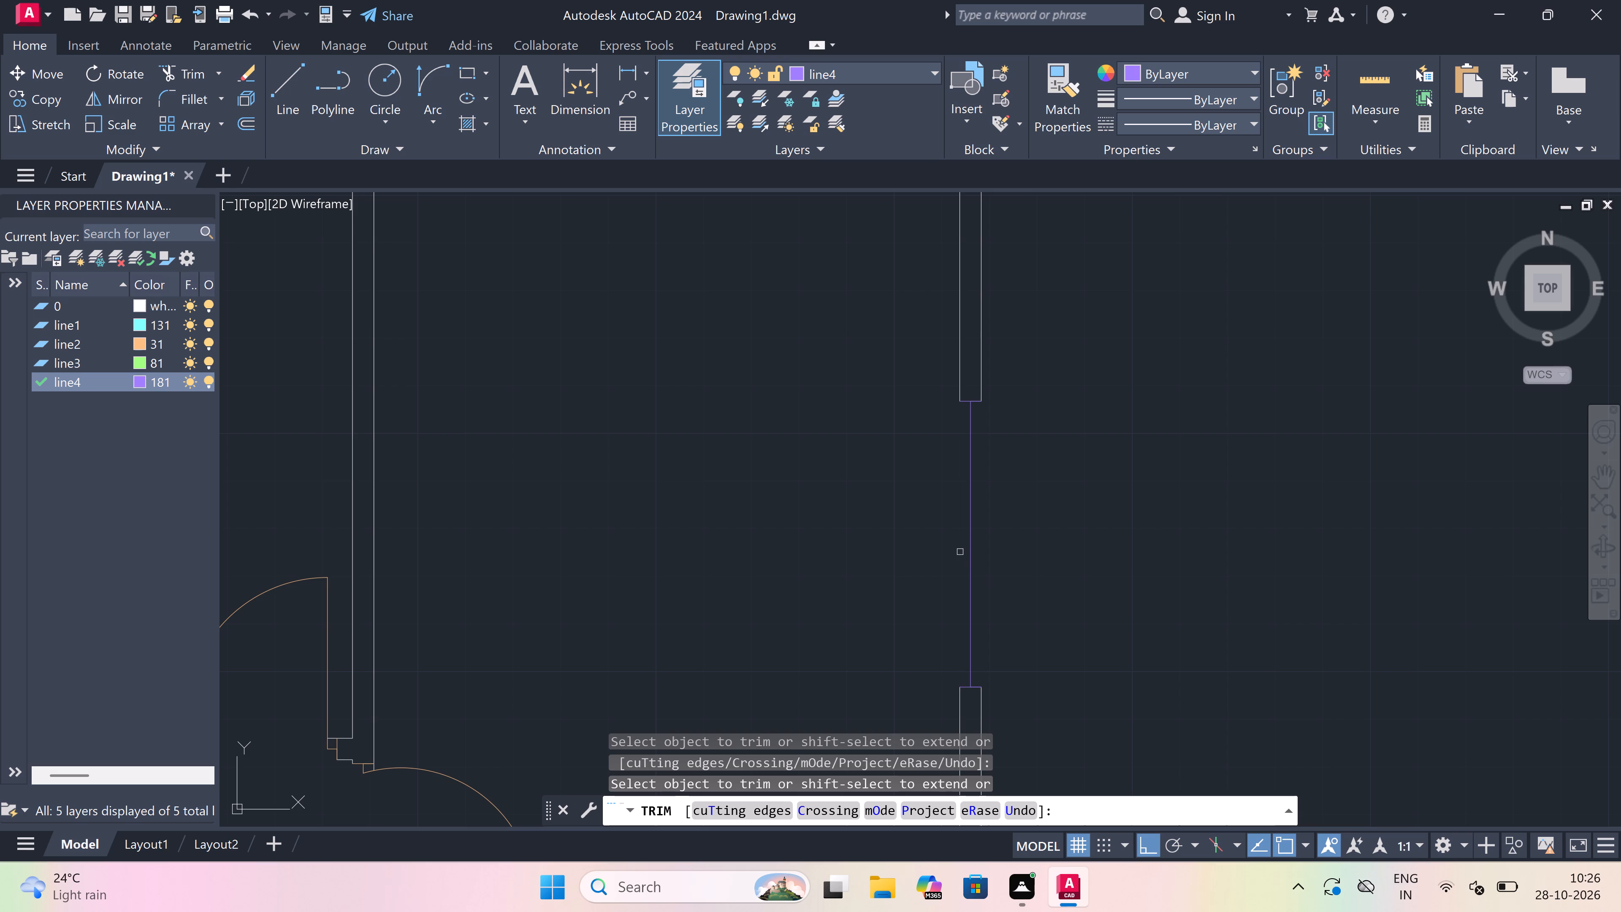
pyautogui.press('Escape')
# Draw the inner and outer face lines of the east wall's 5' window between its jambs.
pyautogui.press('l')
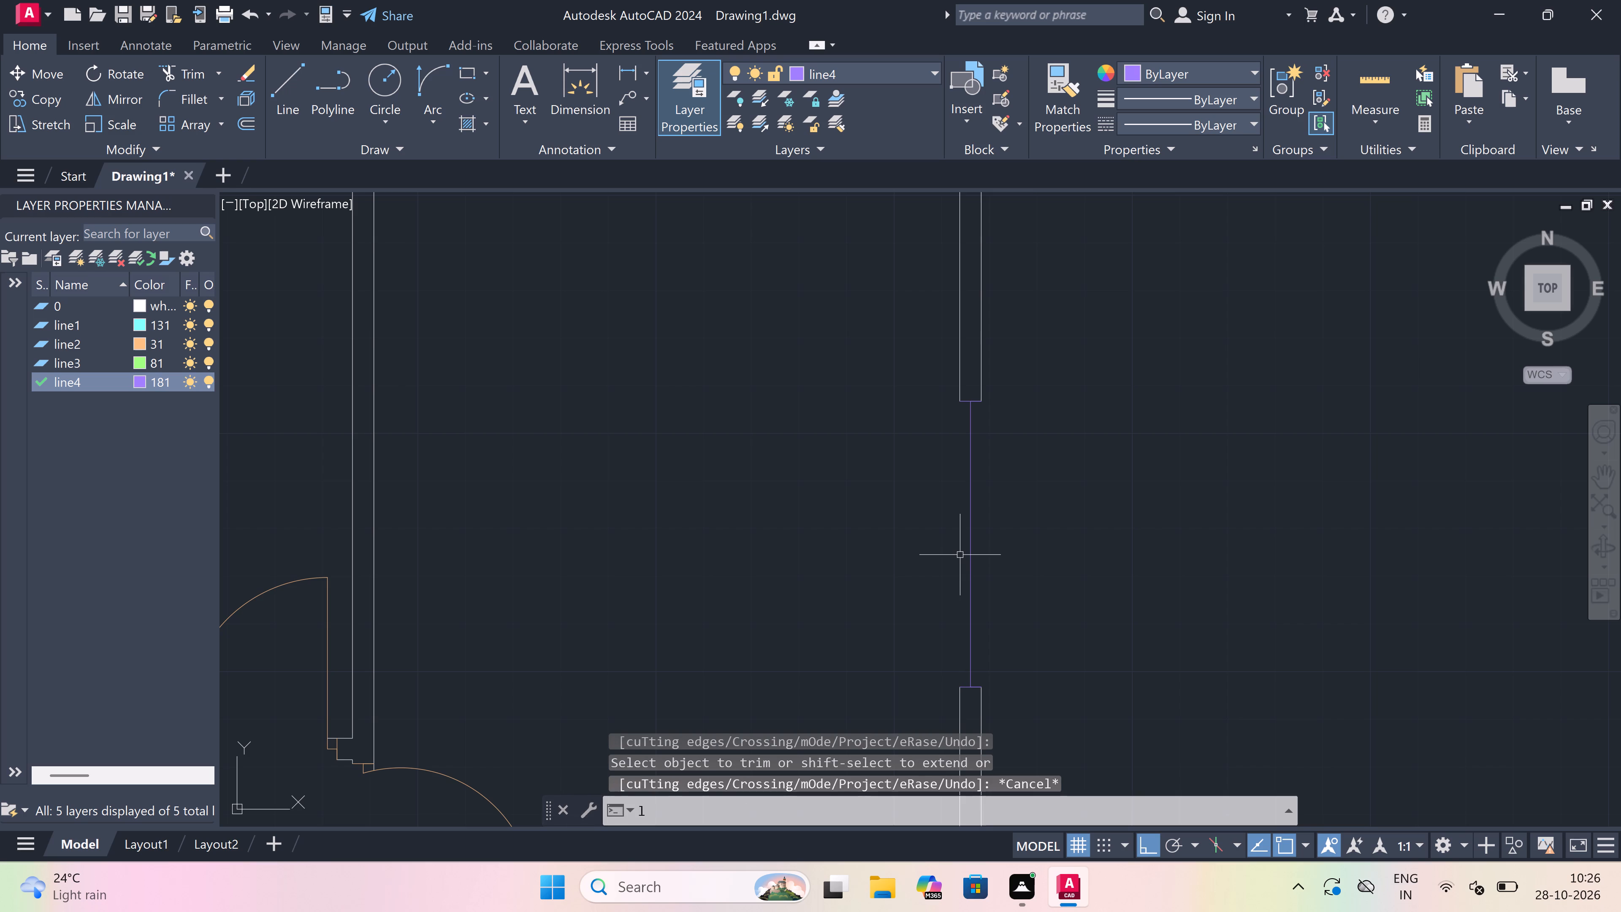
pyautogui.press('space')
pyautogui.moveTo(956, 690); pyautogui.dragTo(968, 595)
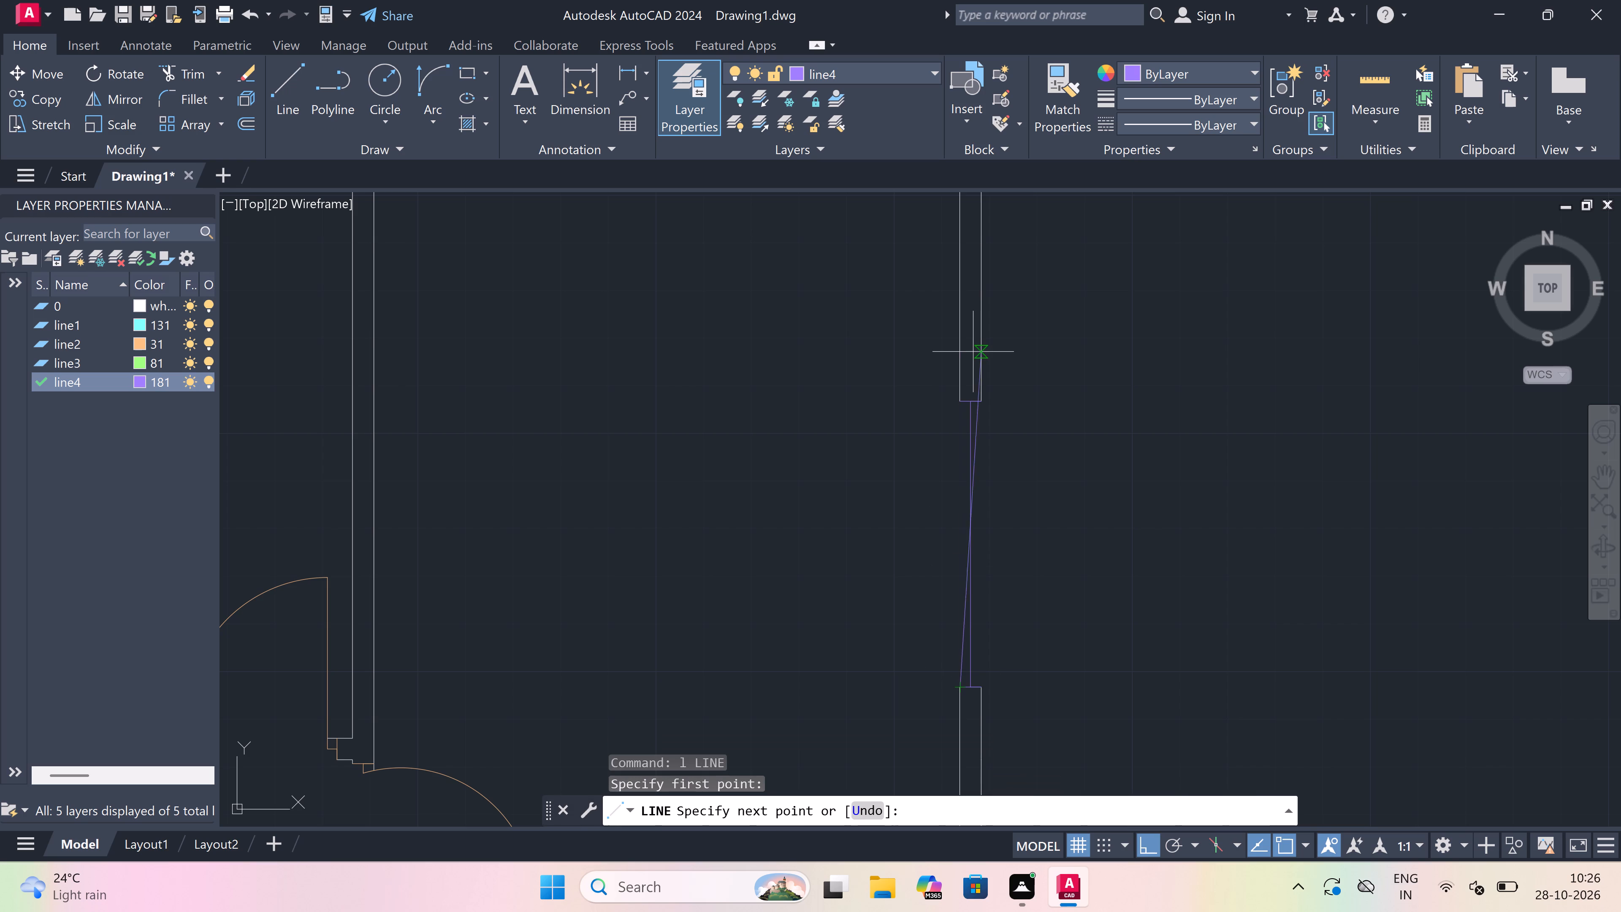
pyautogui.click(964, 400)
pyautogui.press('Escape')
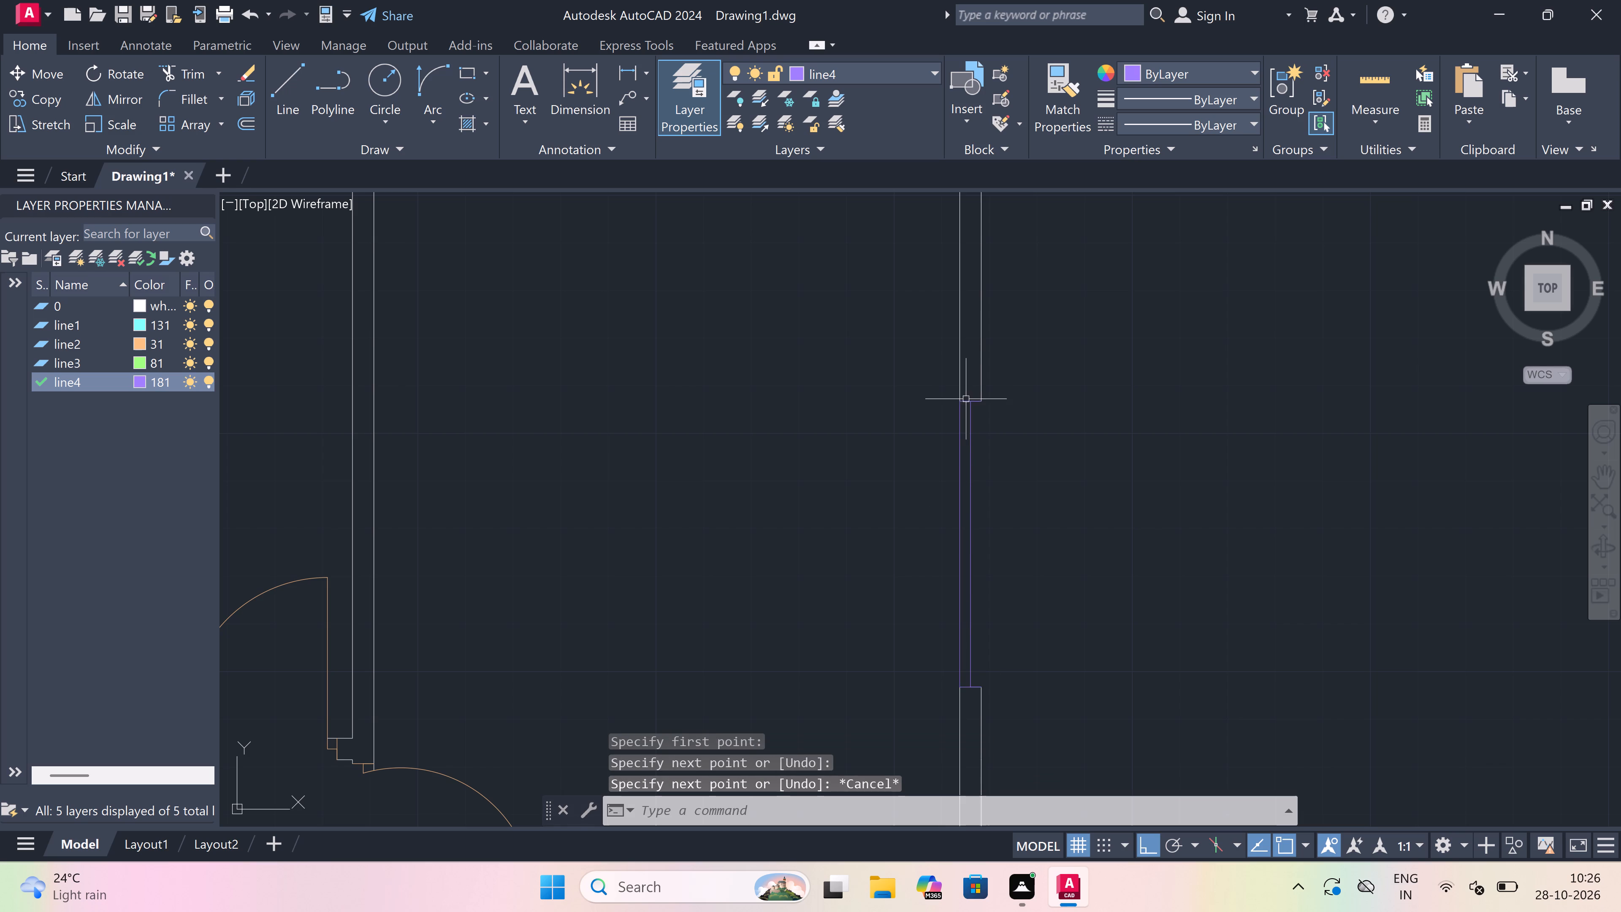
pyautogui.press('space')
pyautogui.click(986, 406)
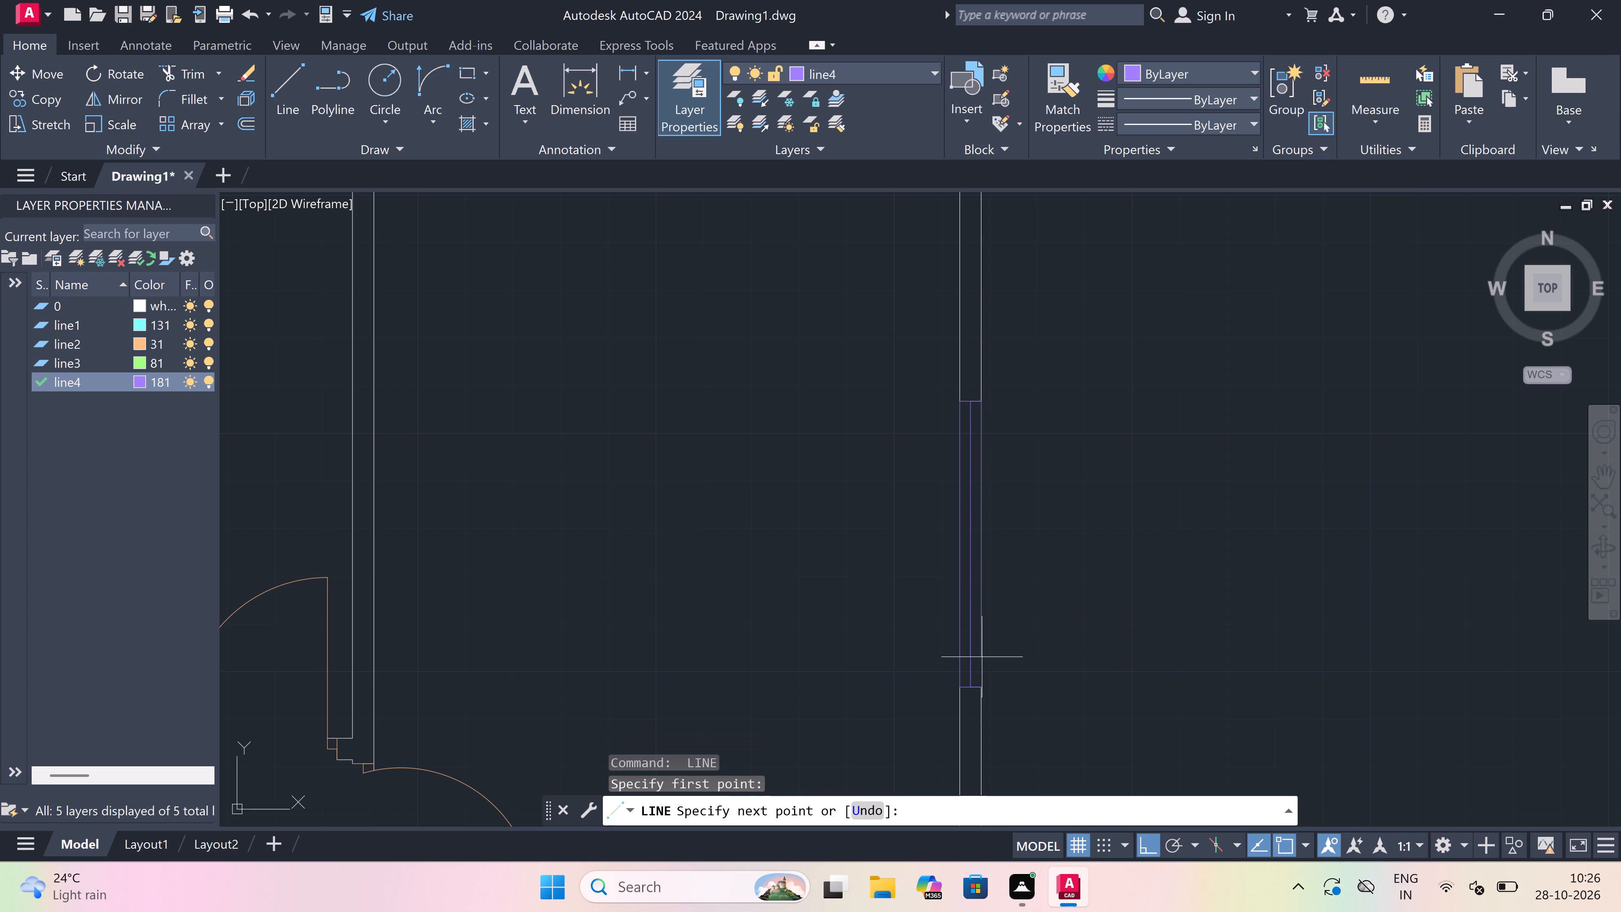
pyautogui.moveTo(980, 685); pyautogui.dragTo(992, 662)
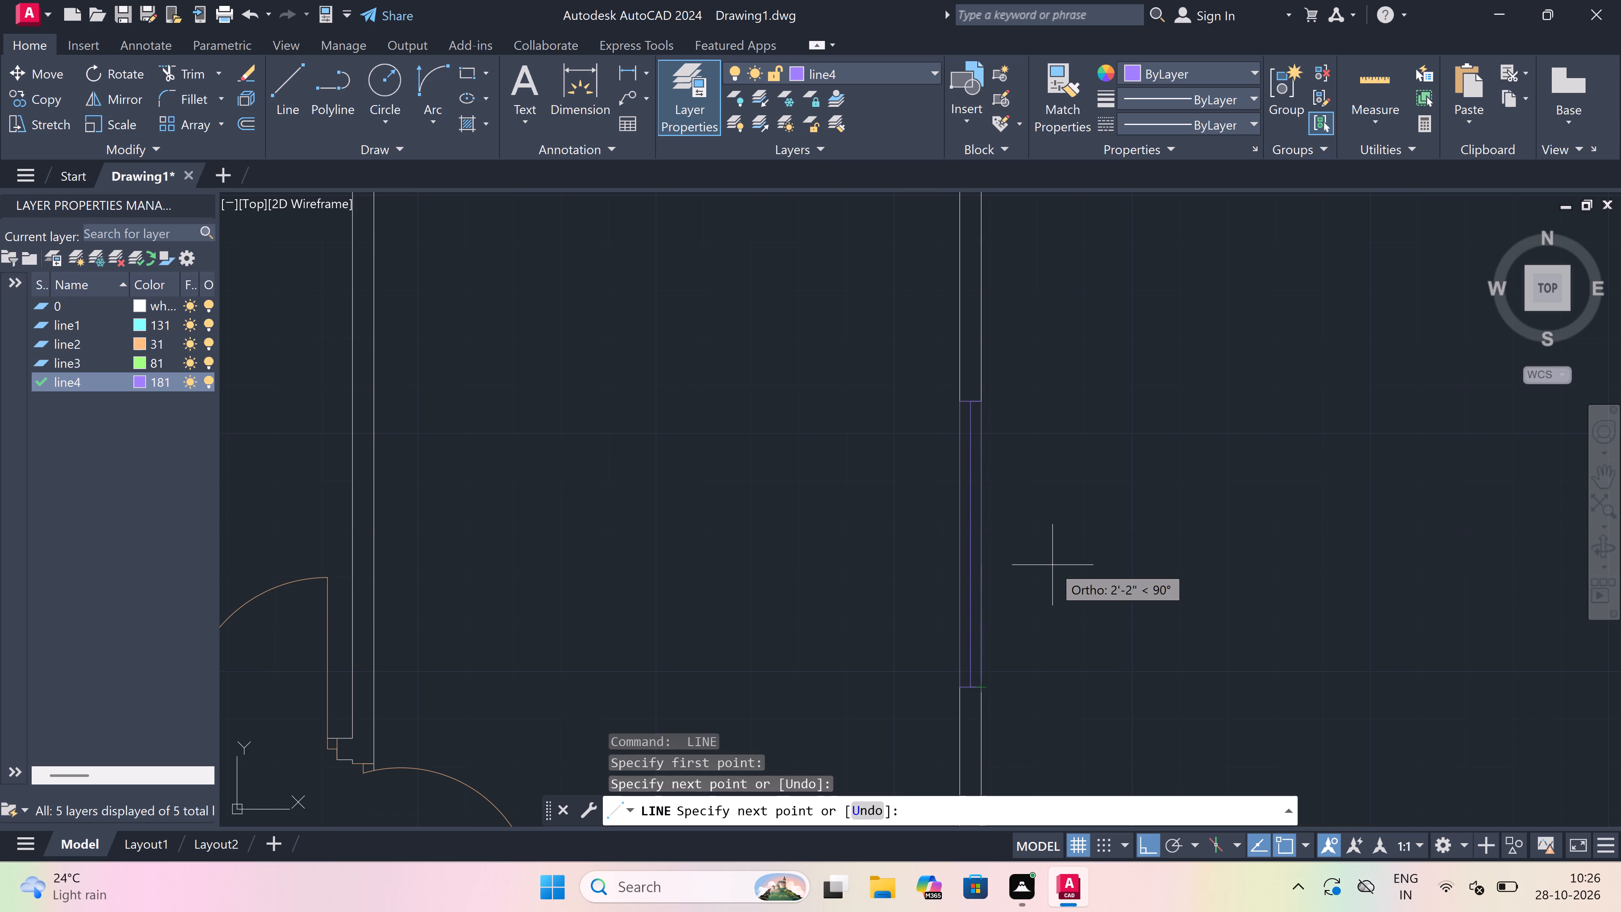
pyautogui.press('Escape')
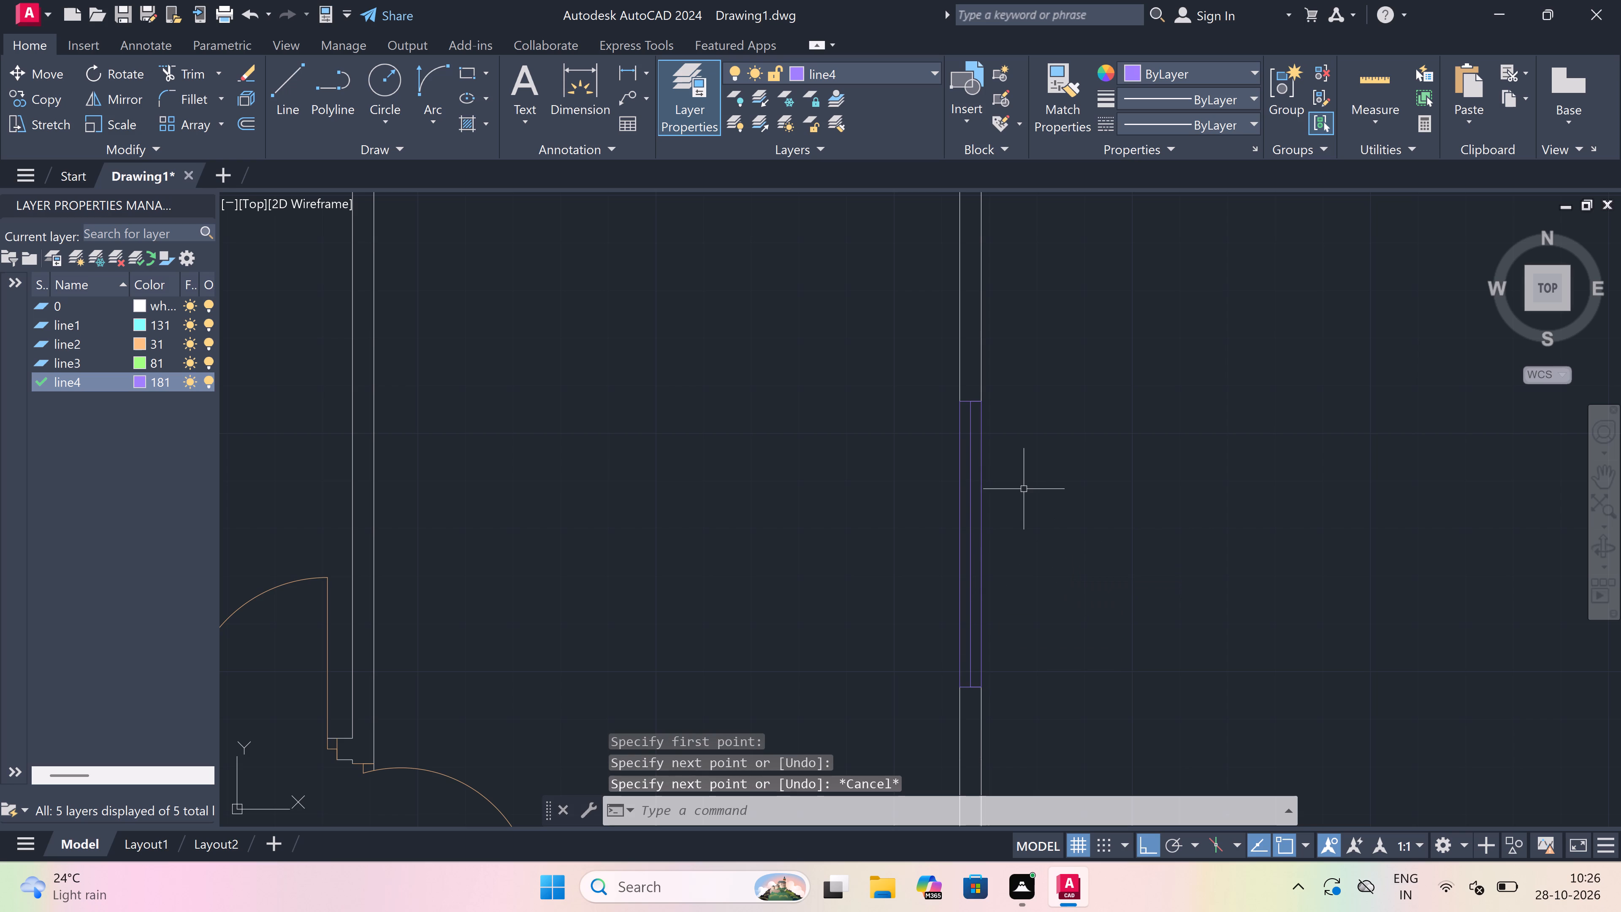
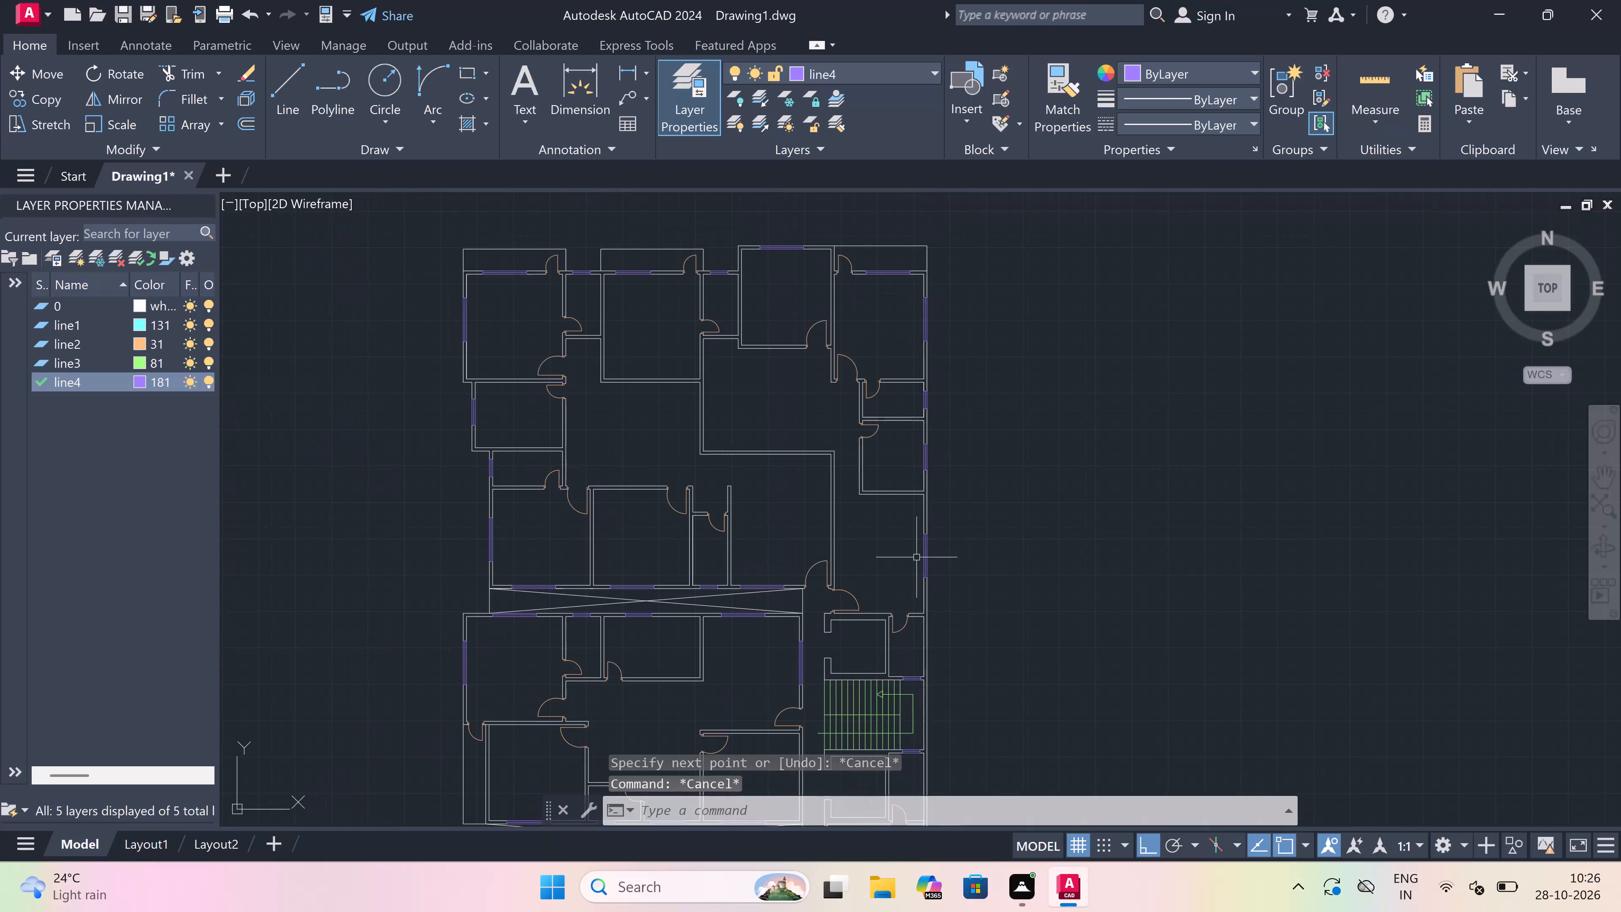
# Examine the overall floor plan and its drawn windows before labelling the rooms.
pyautogui.scroll(-3, 835, 443)
pyautogui.scroll(3, 759, 486)
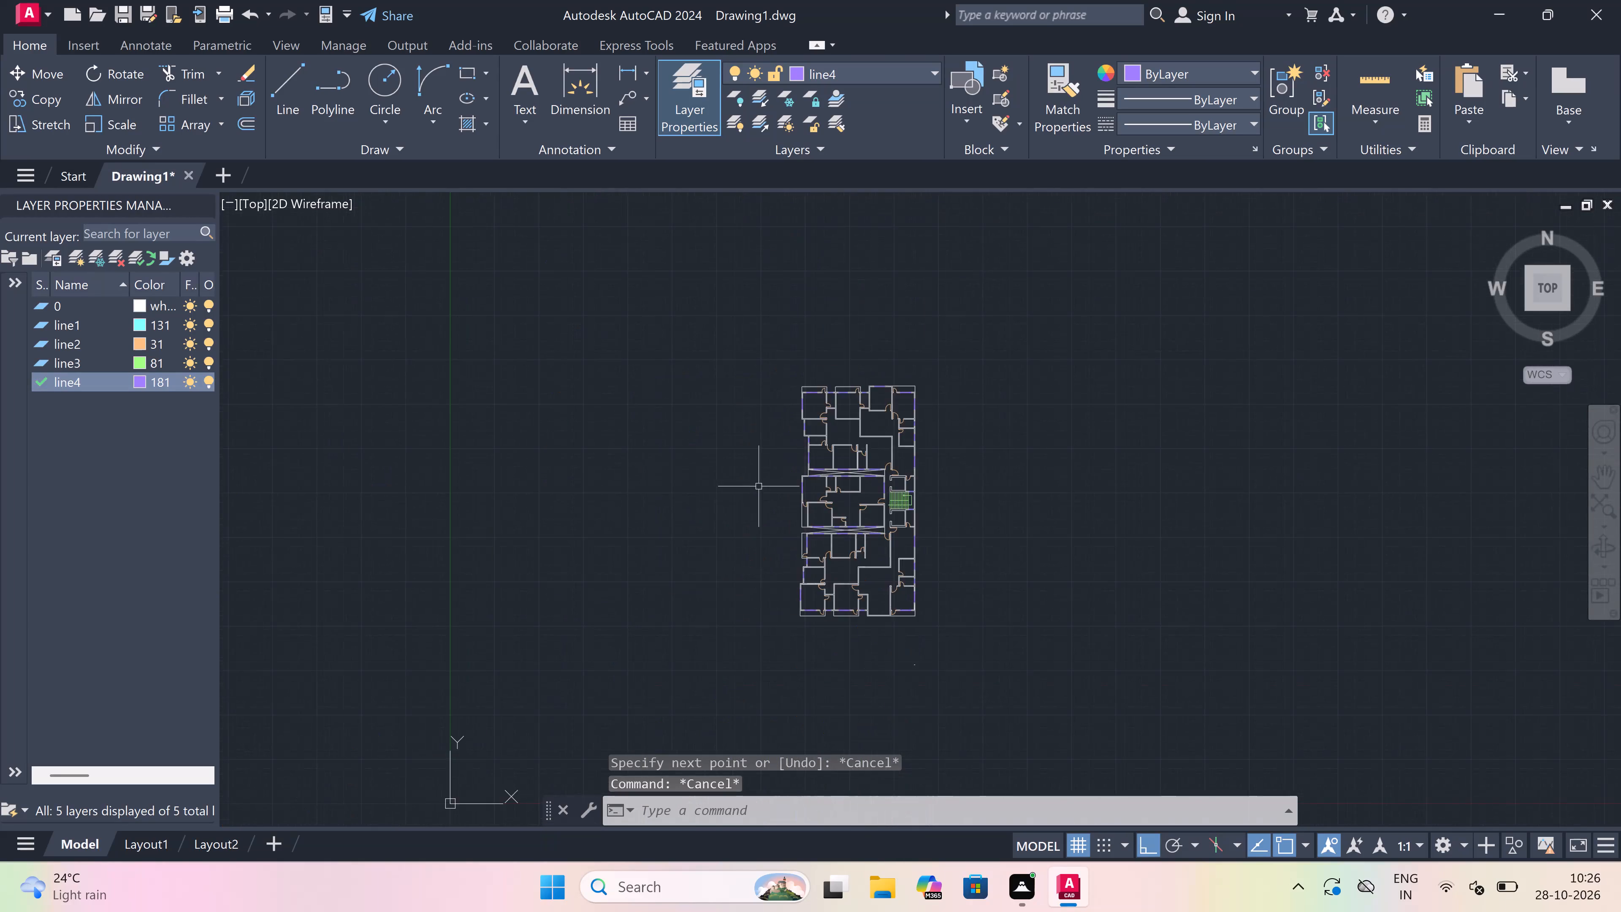
pyautogui.scroll(-2, 847, 509)
pyautogui.scroll(2, 980, 617)
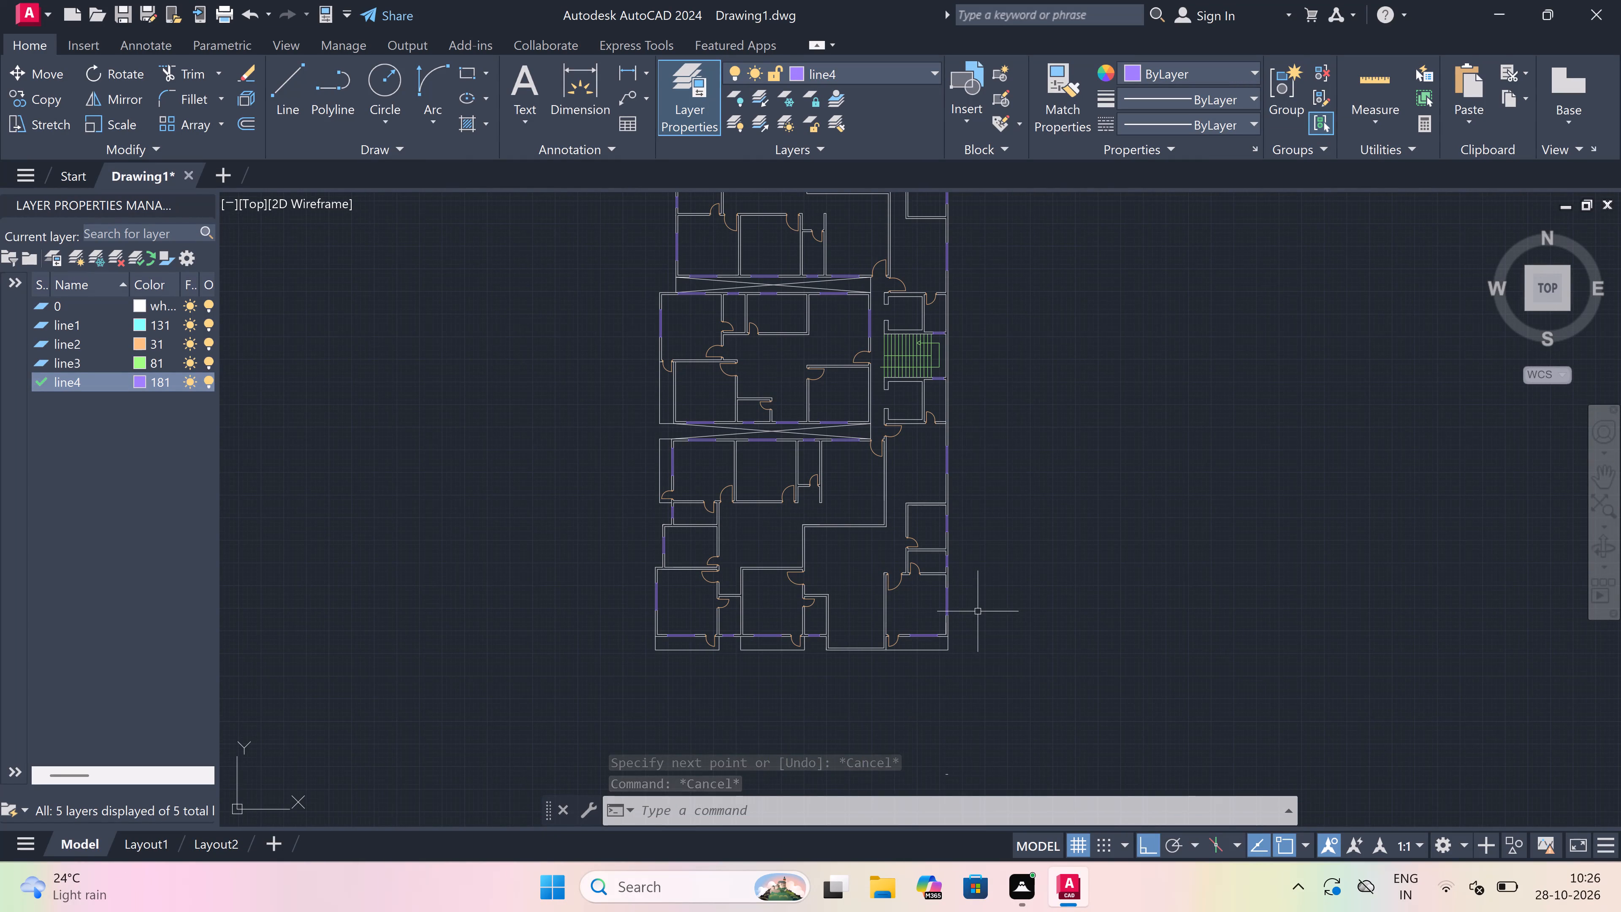
pyautogui.scroll(-2, 905, 574)
pyautogui.scroll(2, 903, 484)
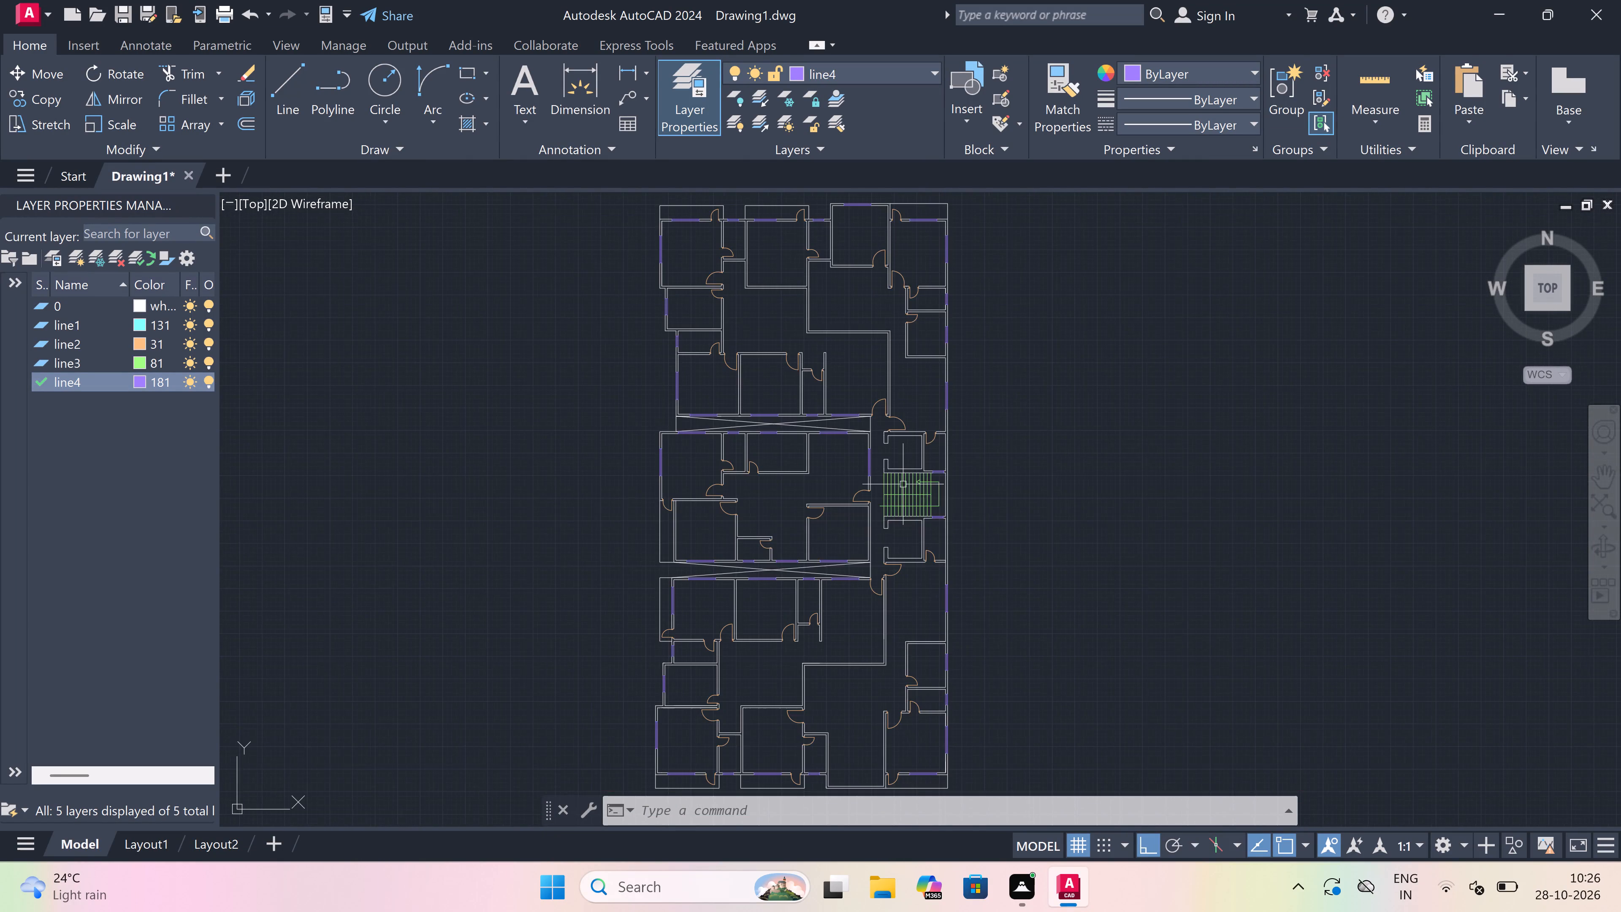
pyautogui.scroll(2, 903, 484)
pyautogui.scroll(-2, 903, 484)
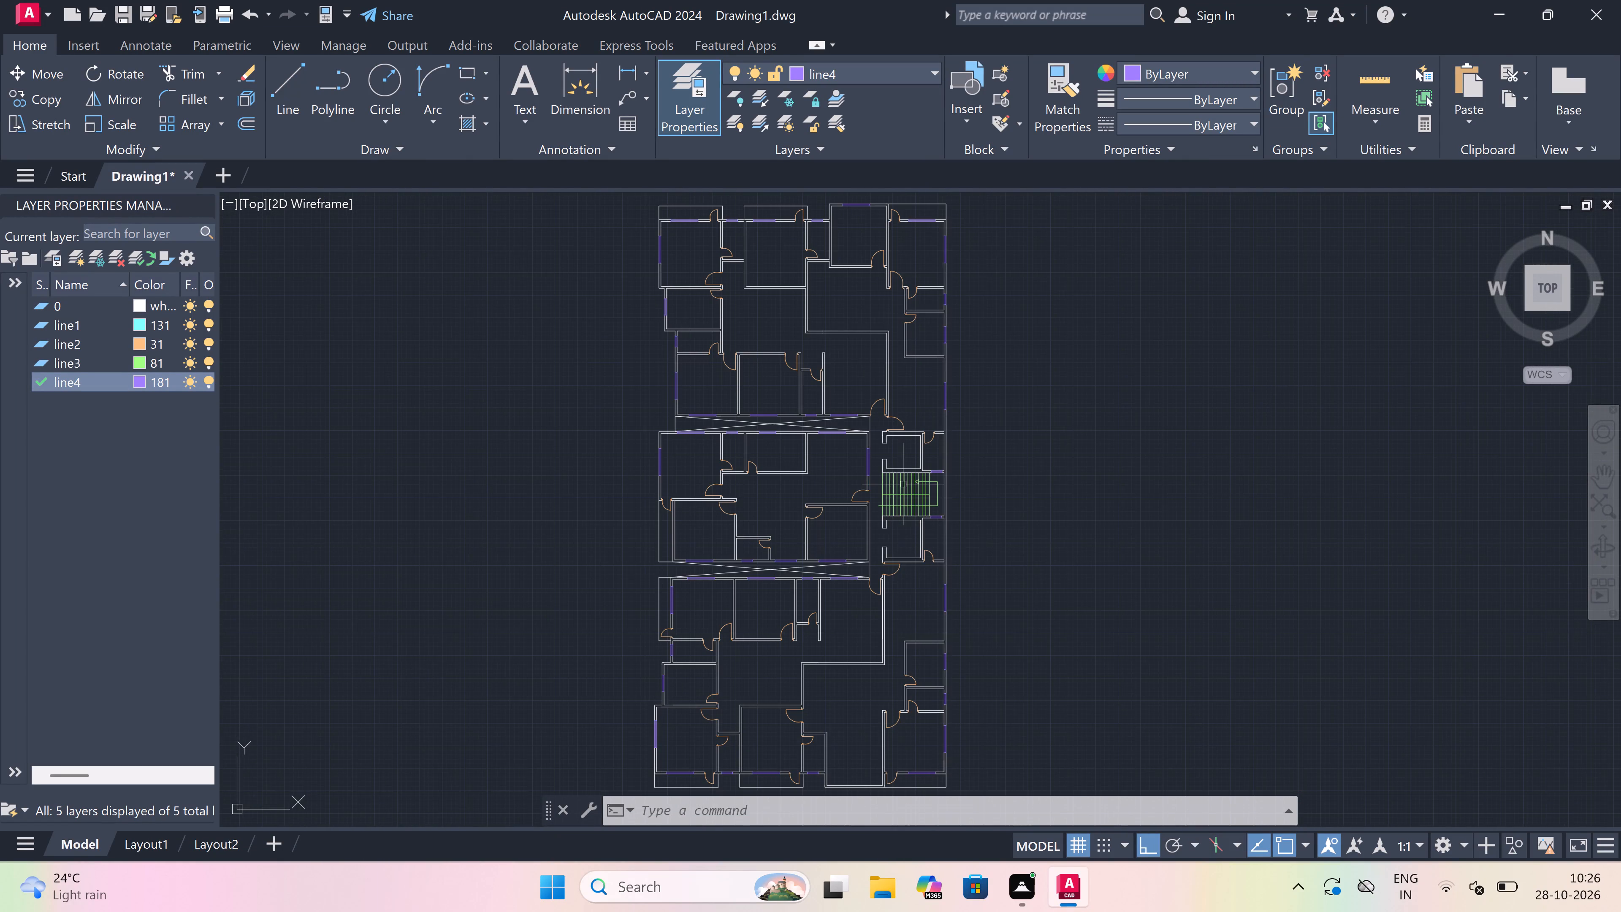
pyautogui.scroll(-2, 903, 484)
pyautogui.scroll(1, 902, 464)
pyautogui.scroll(2, 846, 366)
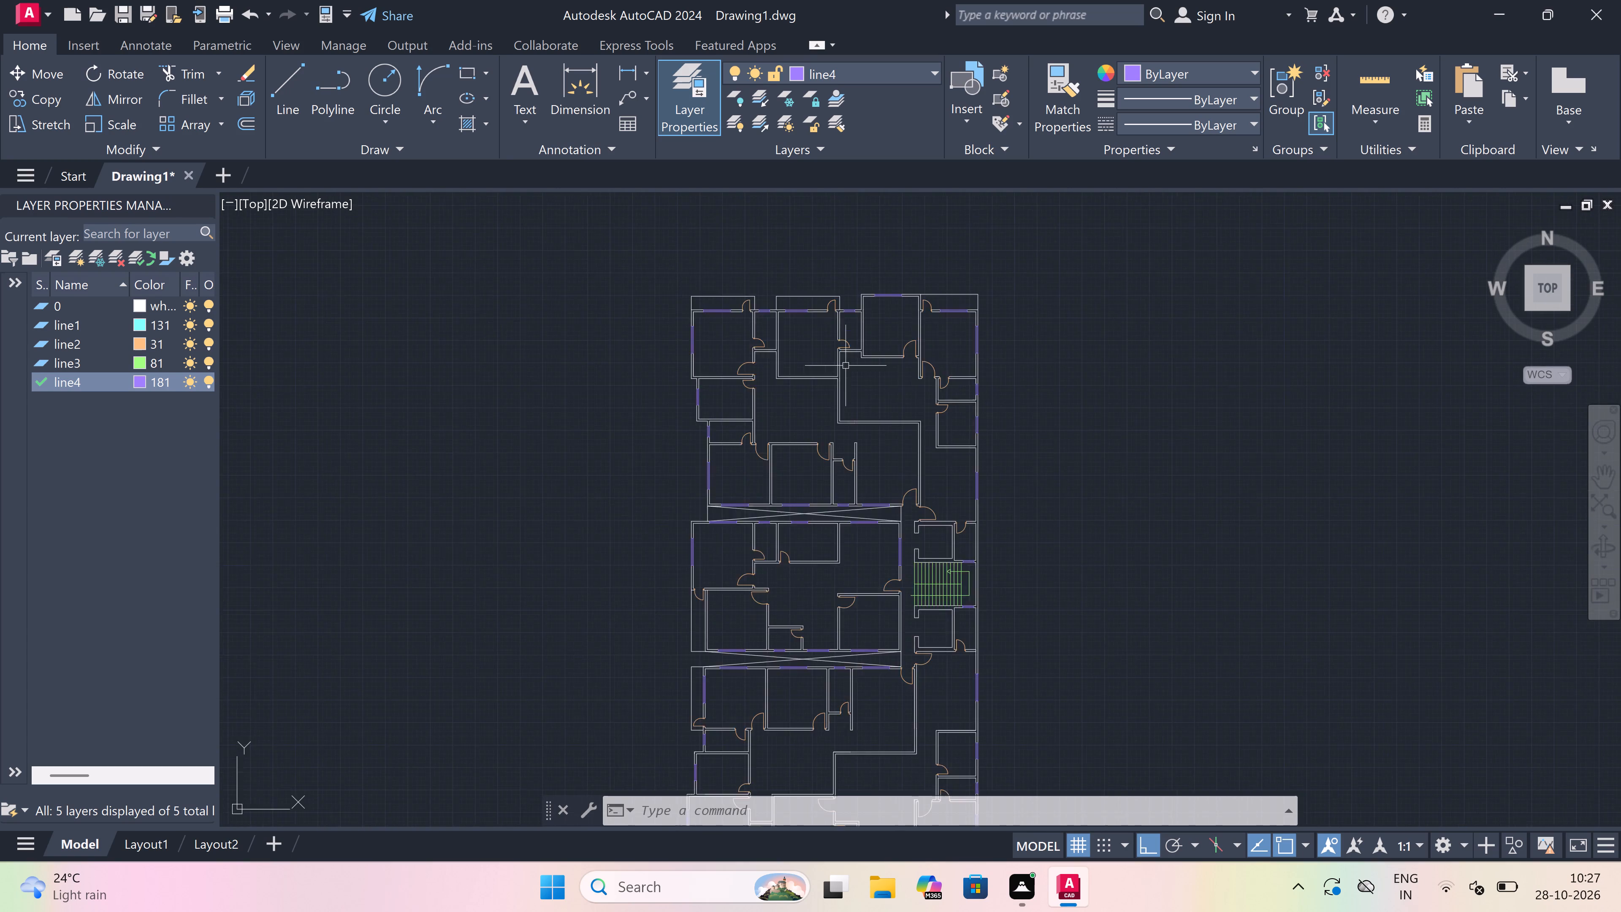
pyautogui.scroll(1, 846, 366)
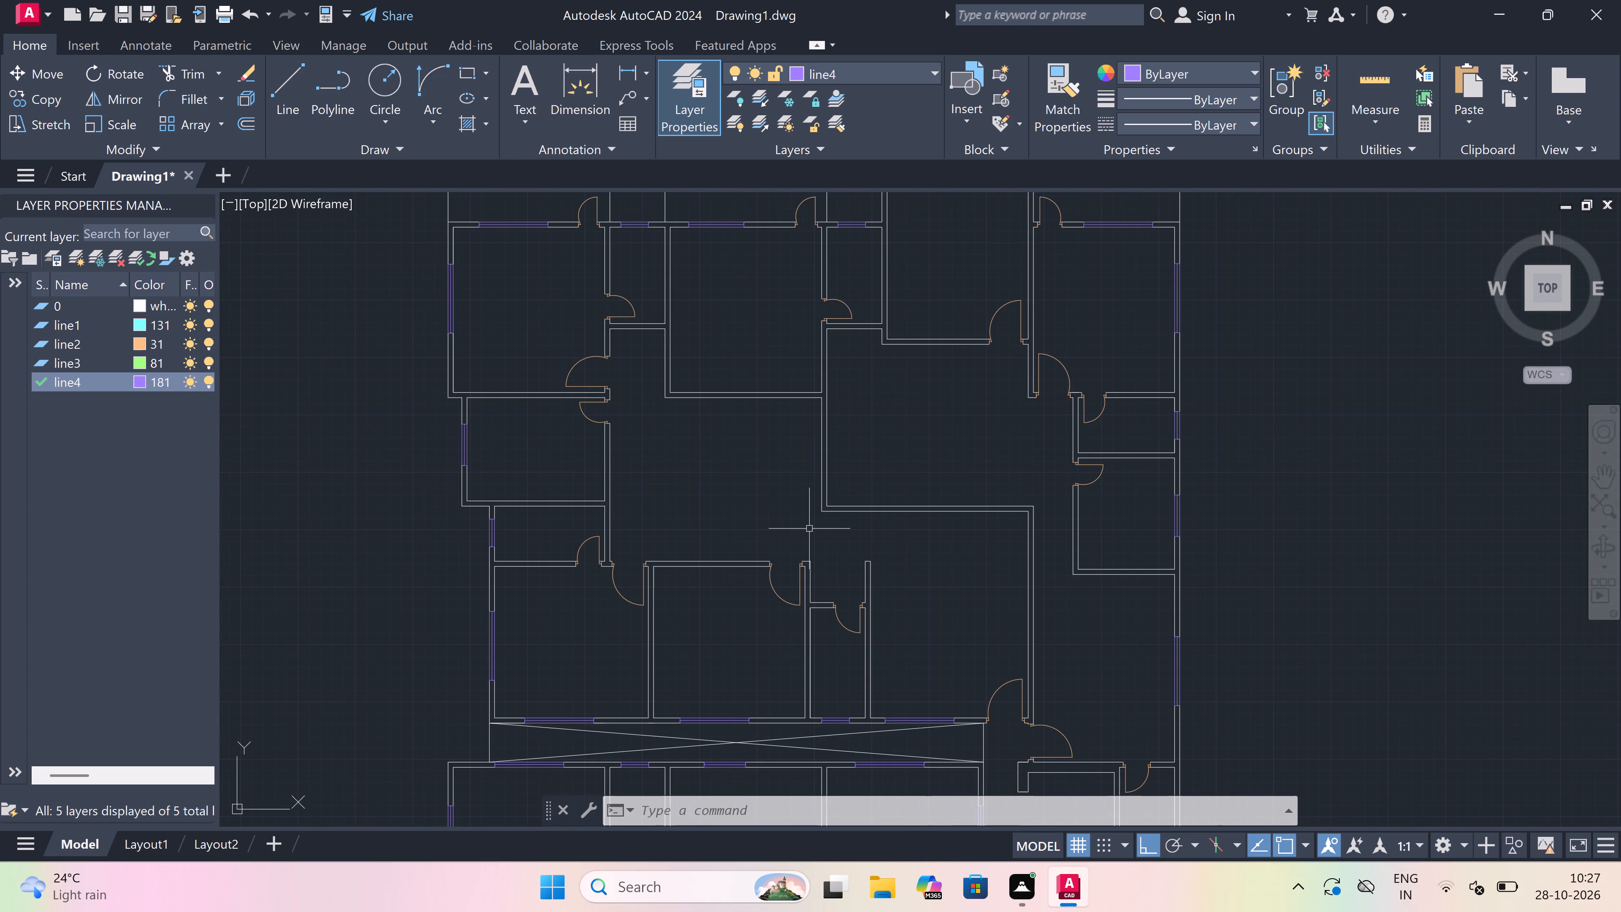
# Add multiline text reading VERANDAH 12'0"x2'6" on one line inside the northwest verandah.
pyautogui.scroll(-2, 809, 529)
pyautogui.scroll(1, 695, 423)
pyautogui.scroll(3, 704, 349)
pyautogui.scroll(1, 681, 484)
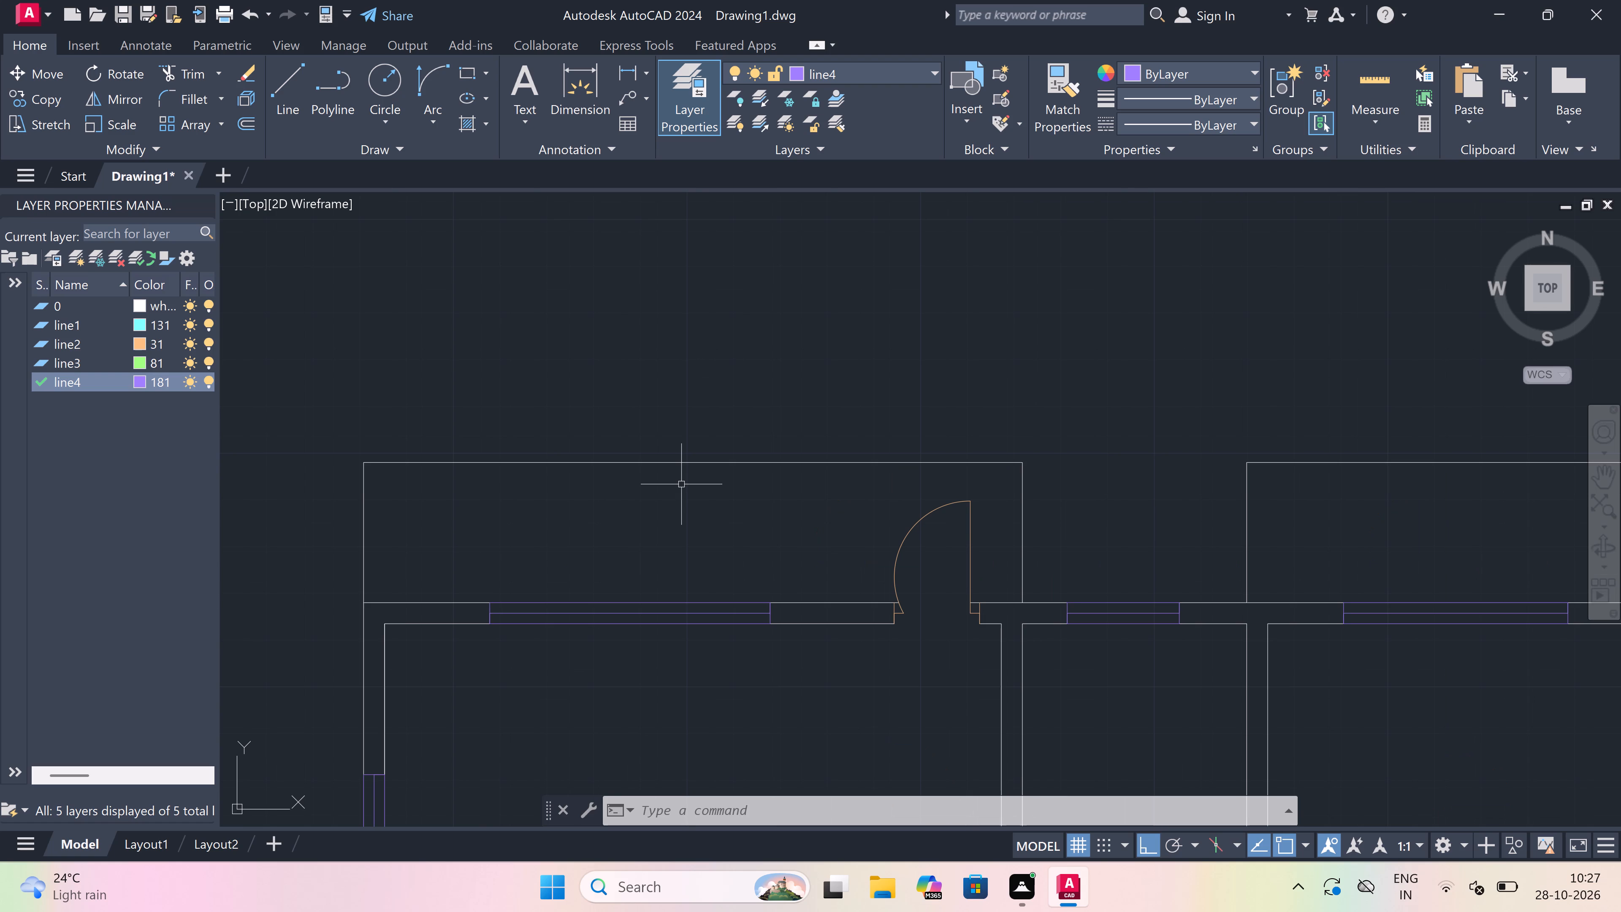
pyautogui.press('m')
pyautogui.write('t')
pyautogui.press('space')
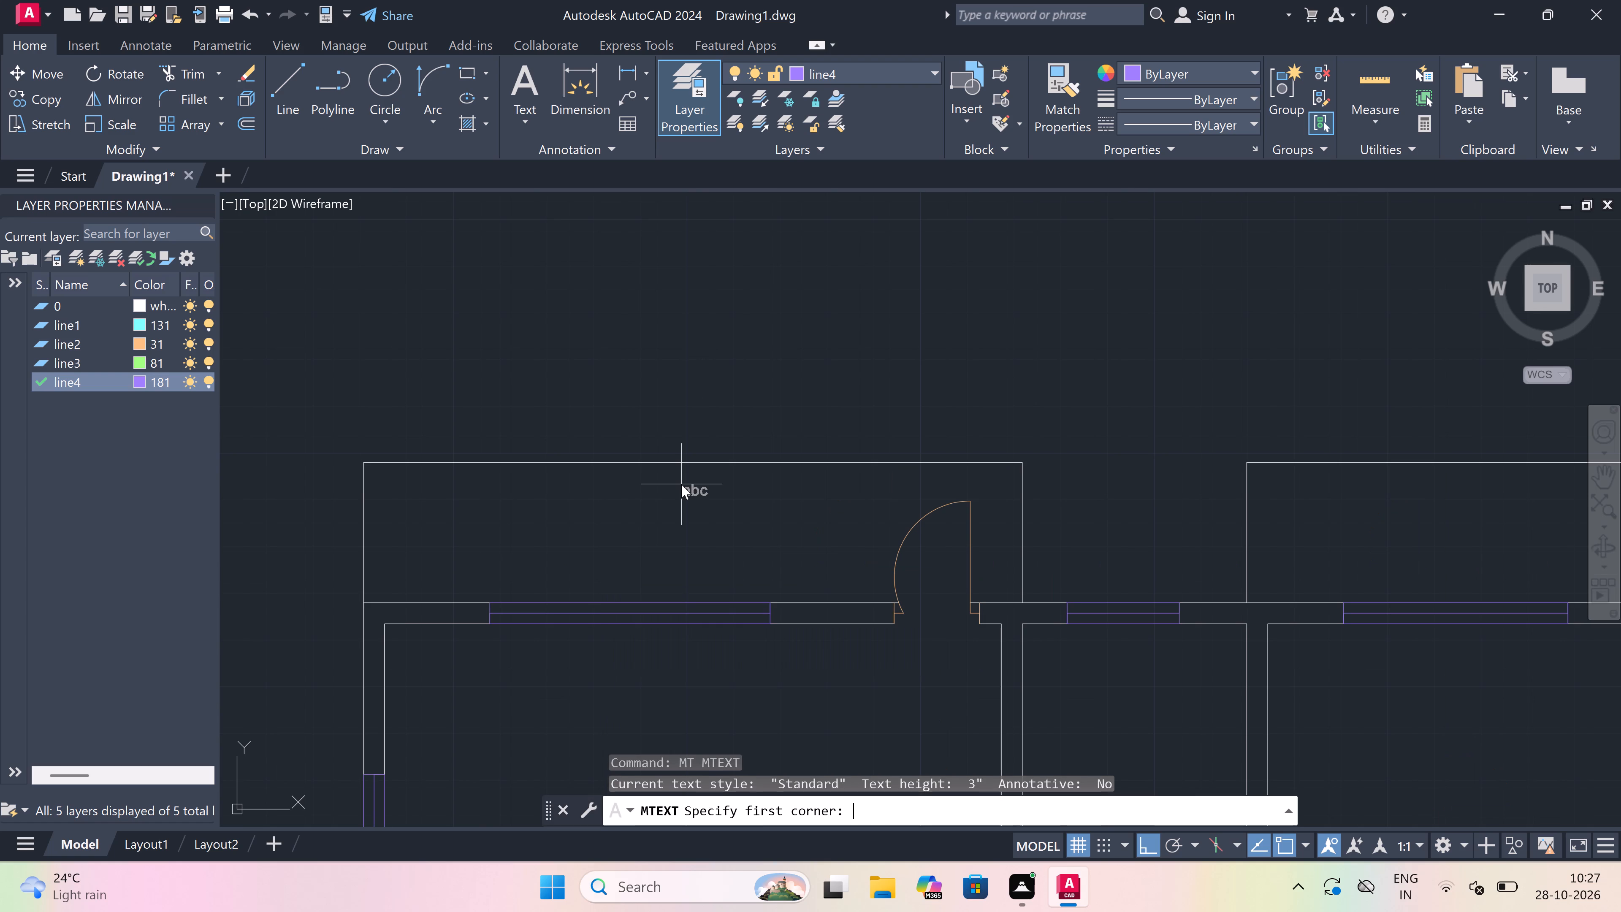
pyautogui.scroll(1, 510, 509)
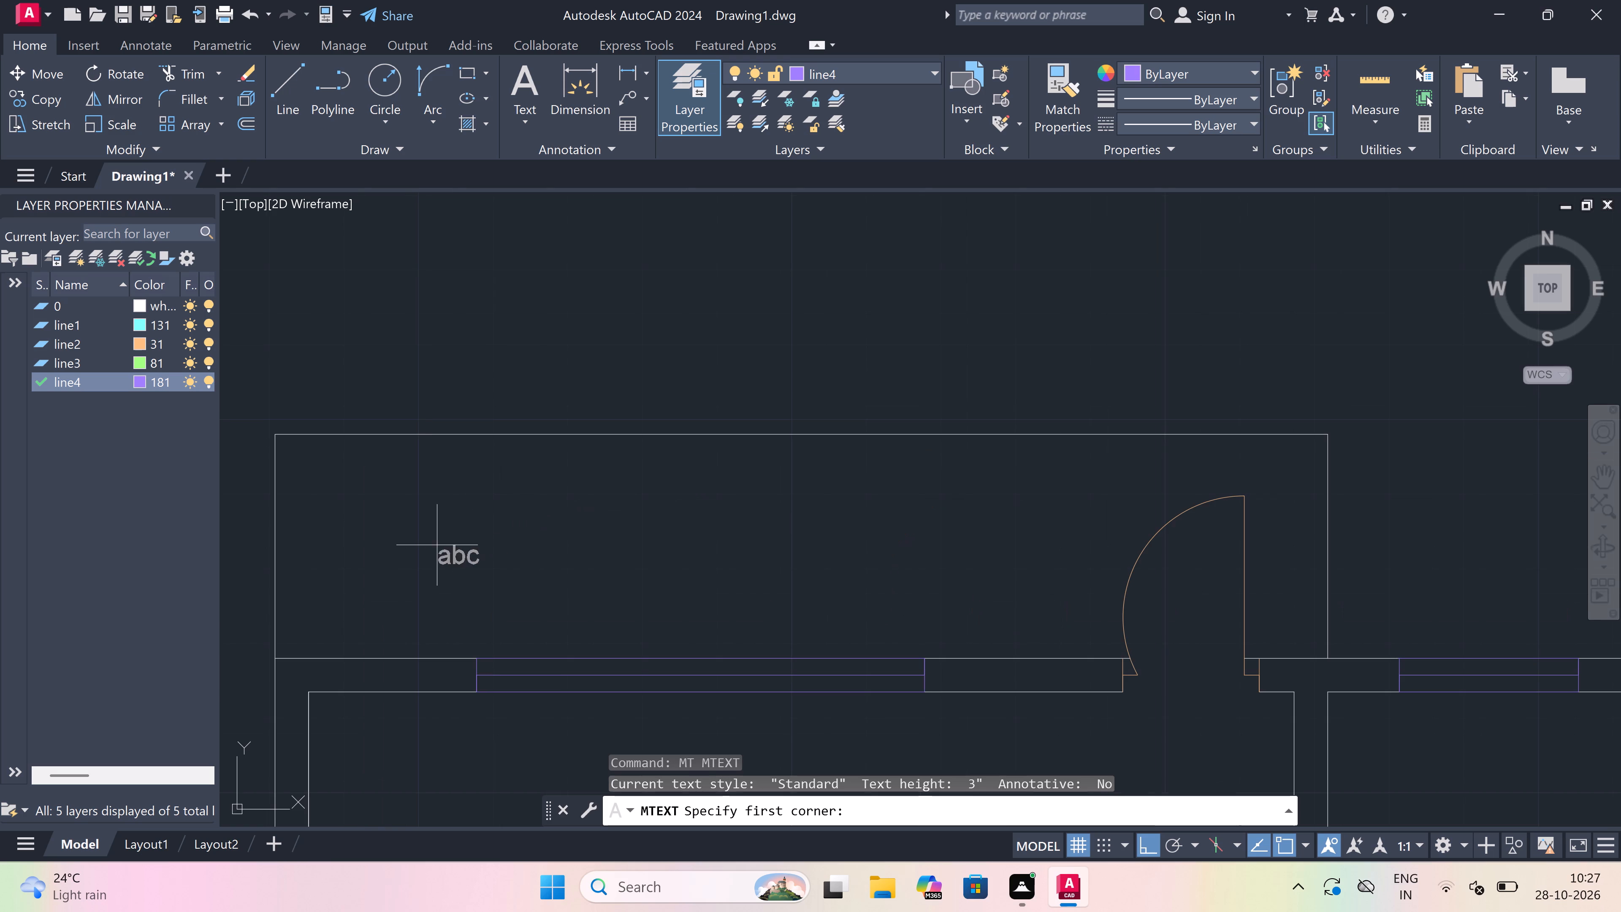
pyautogui.moveTo(427, 541); pyautogui.dragTo(445, 546)
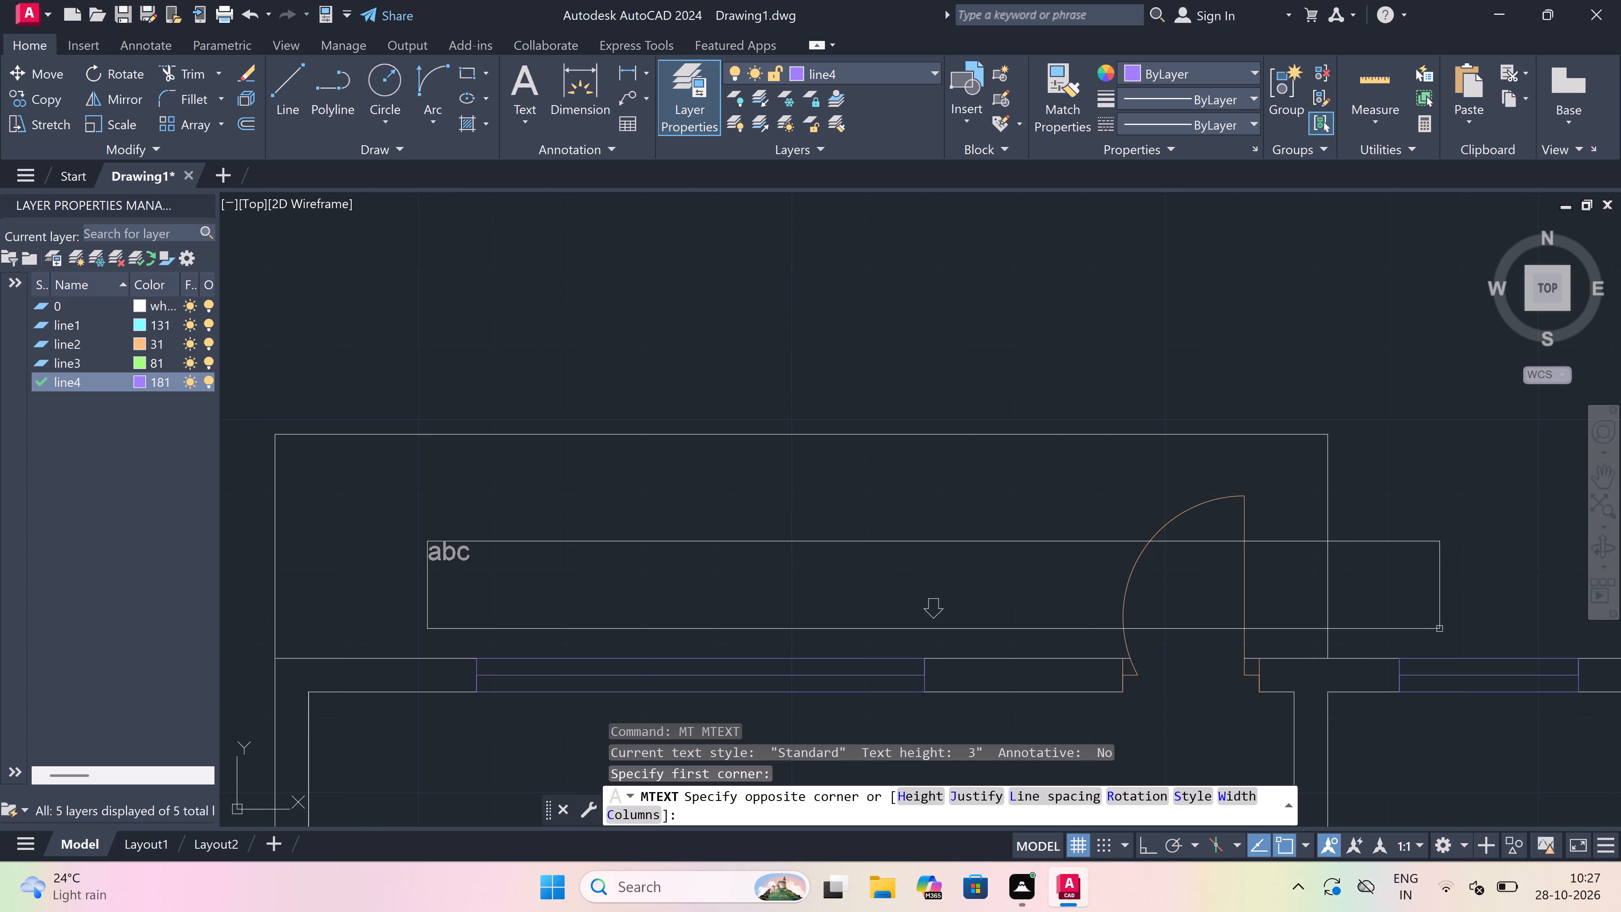
pyautogui.click(1439, 629)
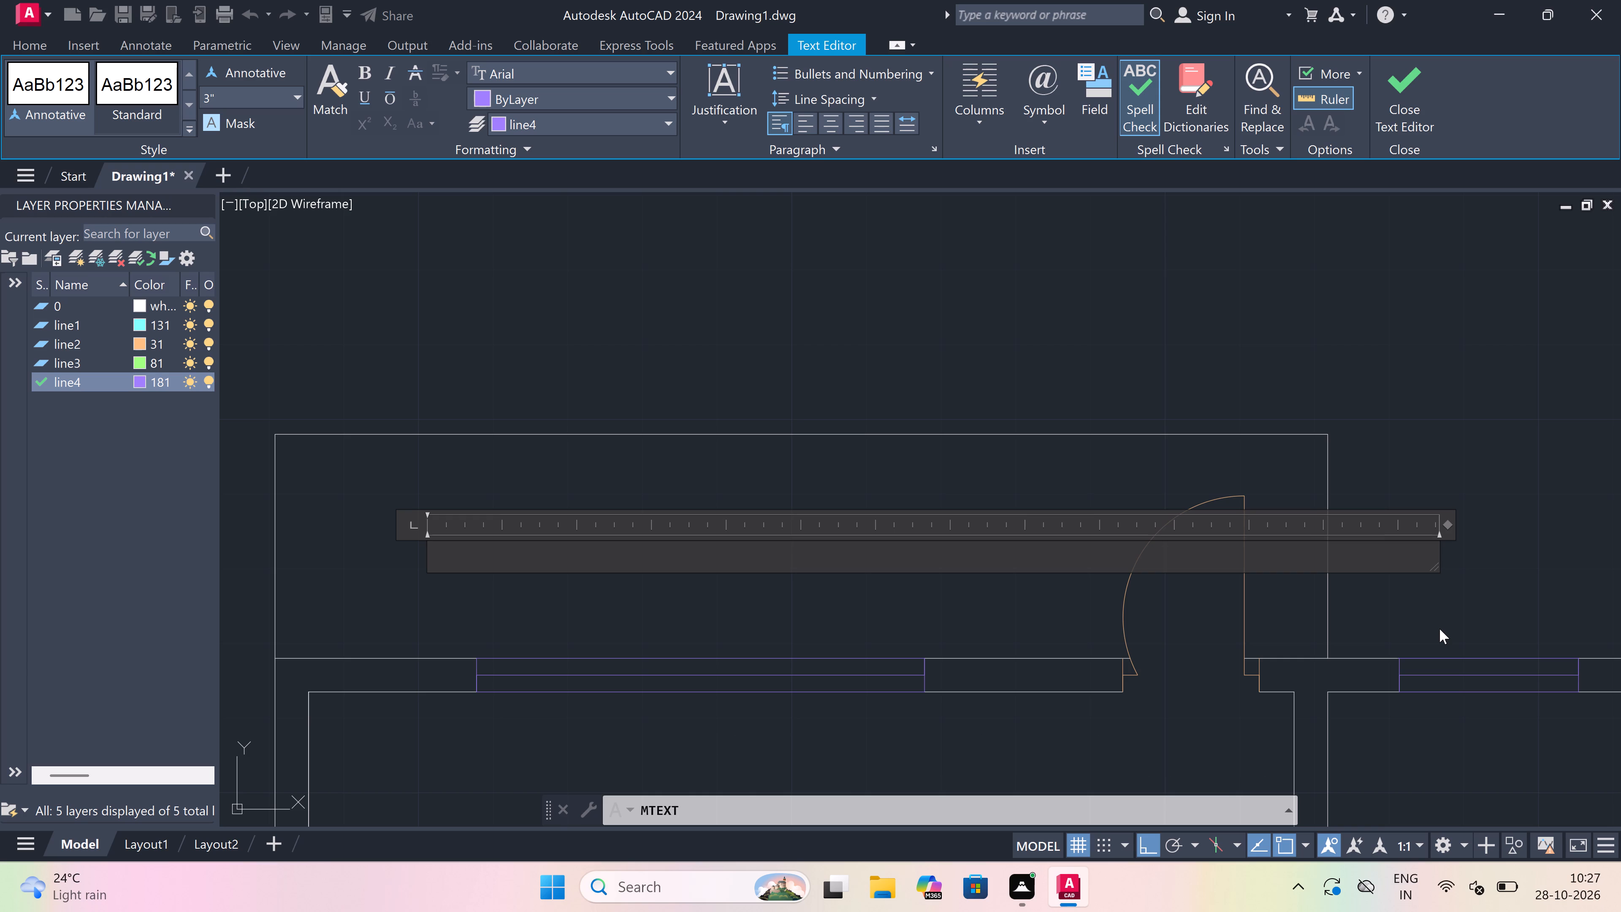
pyautogui.write('VERANDA')
pyautogui.press('h')
pyautogui.press('Return')
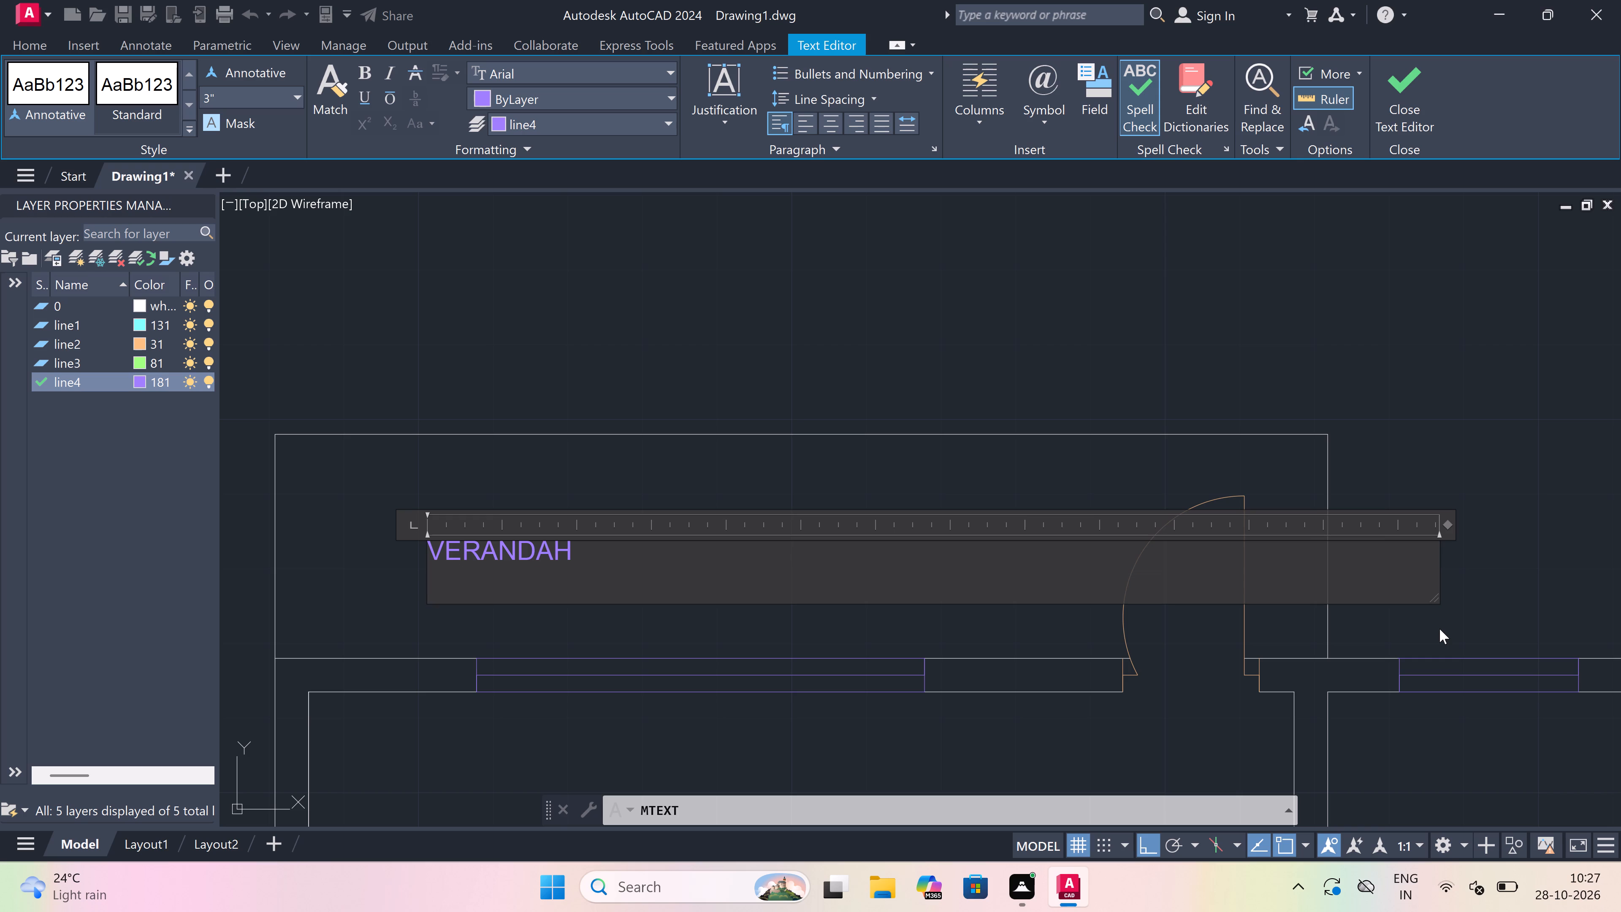
pyautogui.press('BackSpace')
pyautogui.press('space')
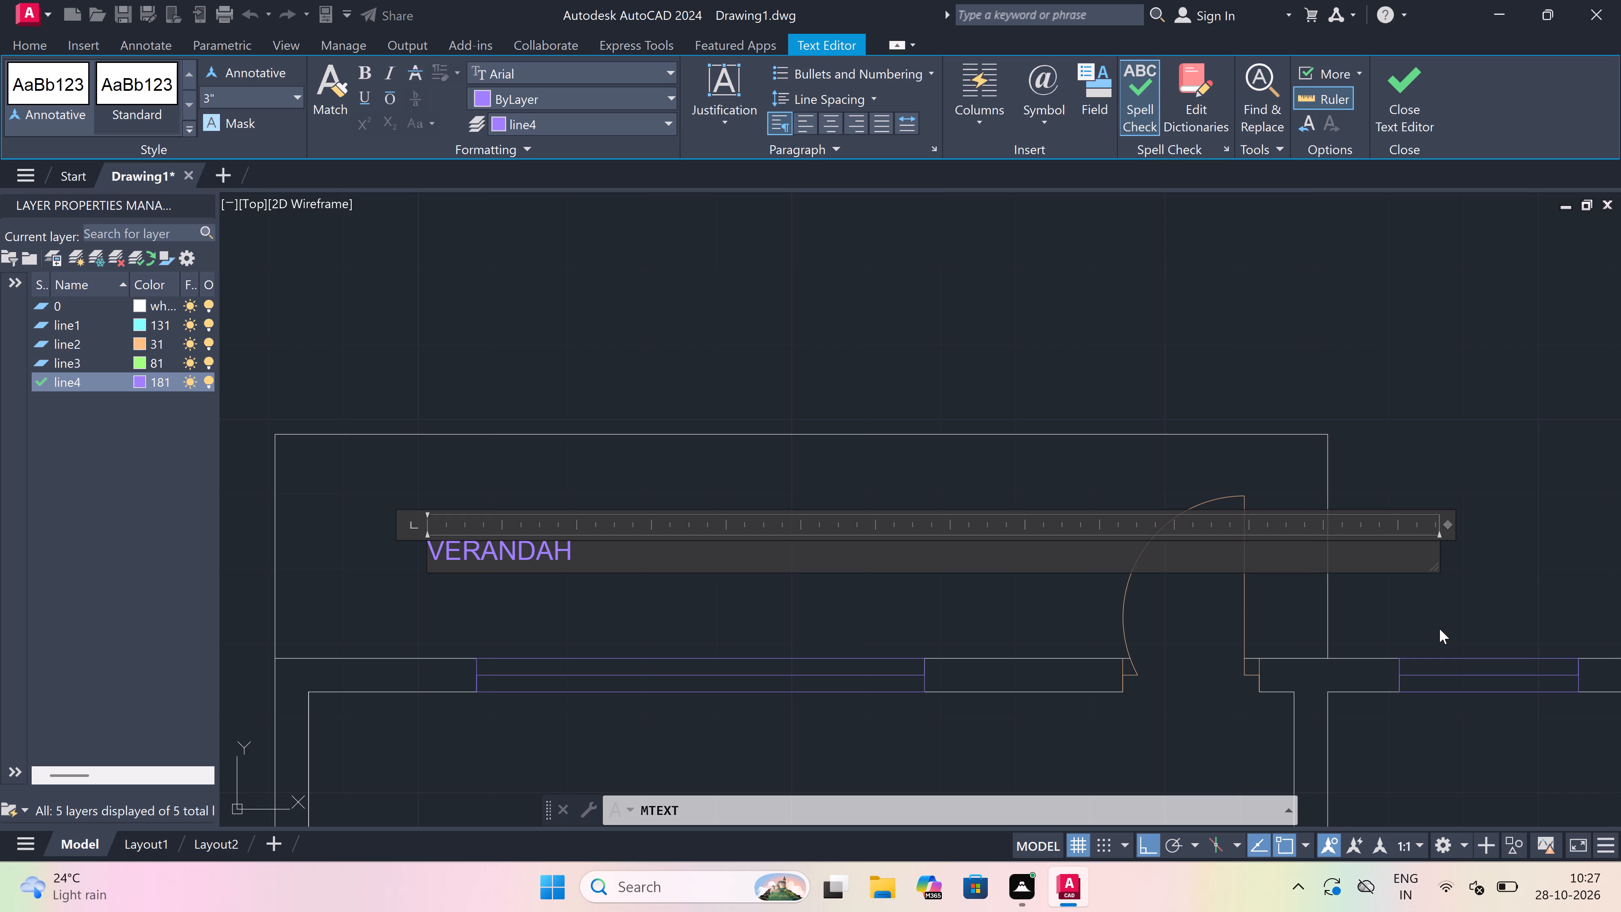
pyautogui.write("12'0")
pyautogui.write('"x')
pyautogui.press('2')
pyautogui.write("'6")
pyautogui.hotkey('shift', '"')
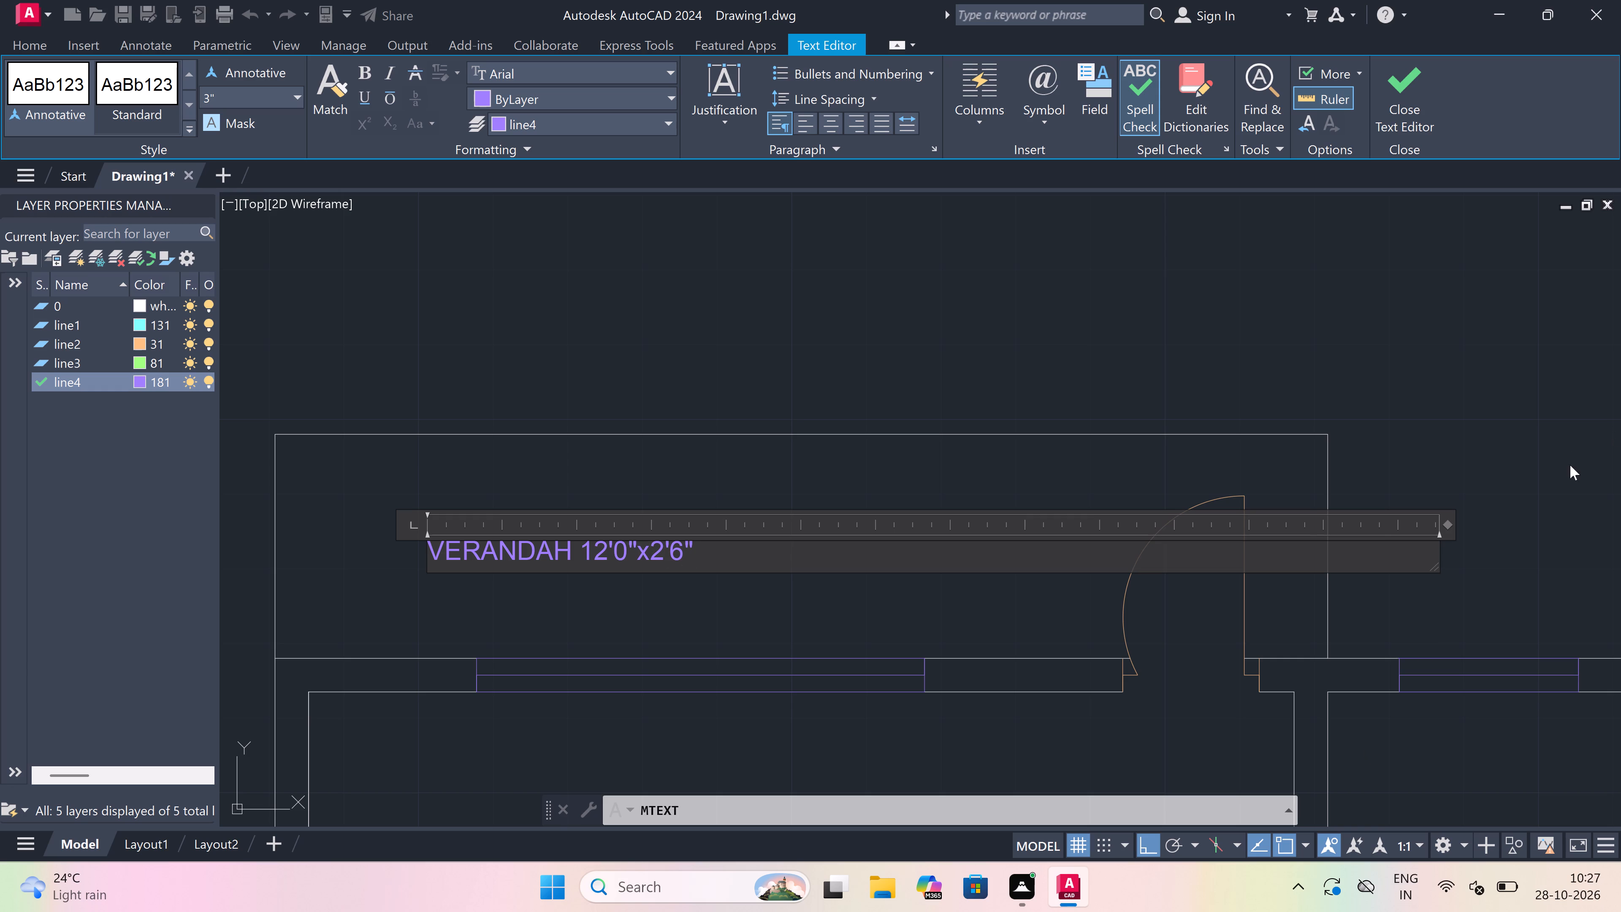
# Assign the verandah label to layer 0 and finish editing the text.
pyautogui.click(610, 124)
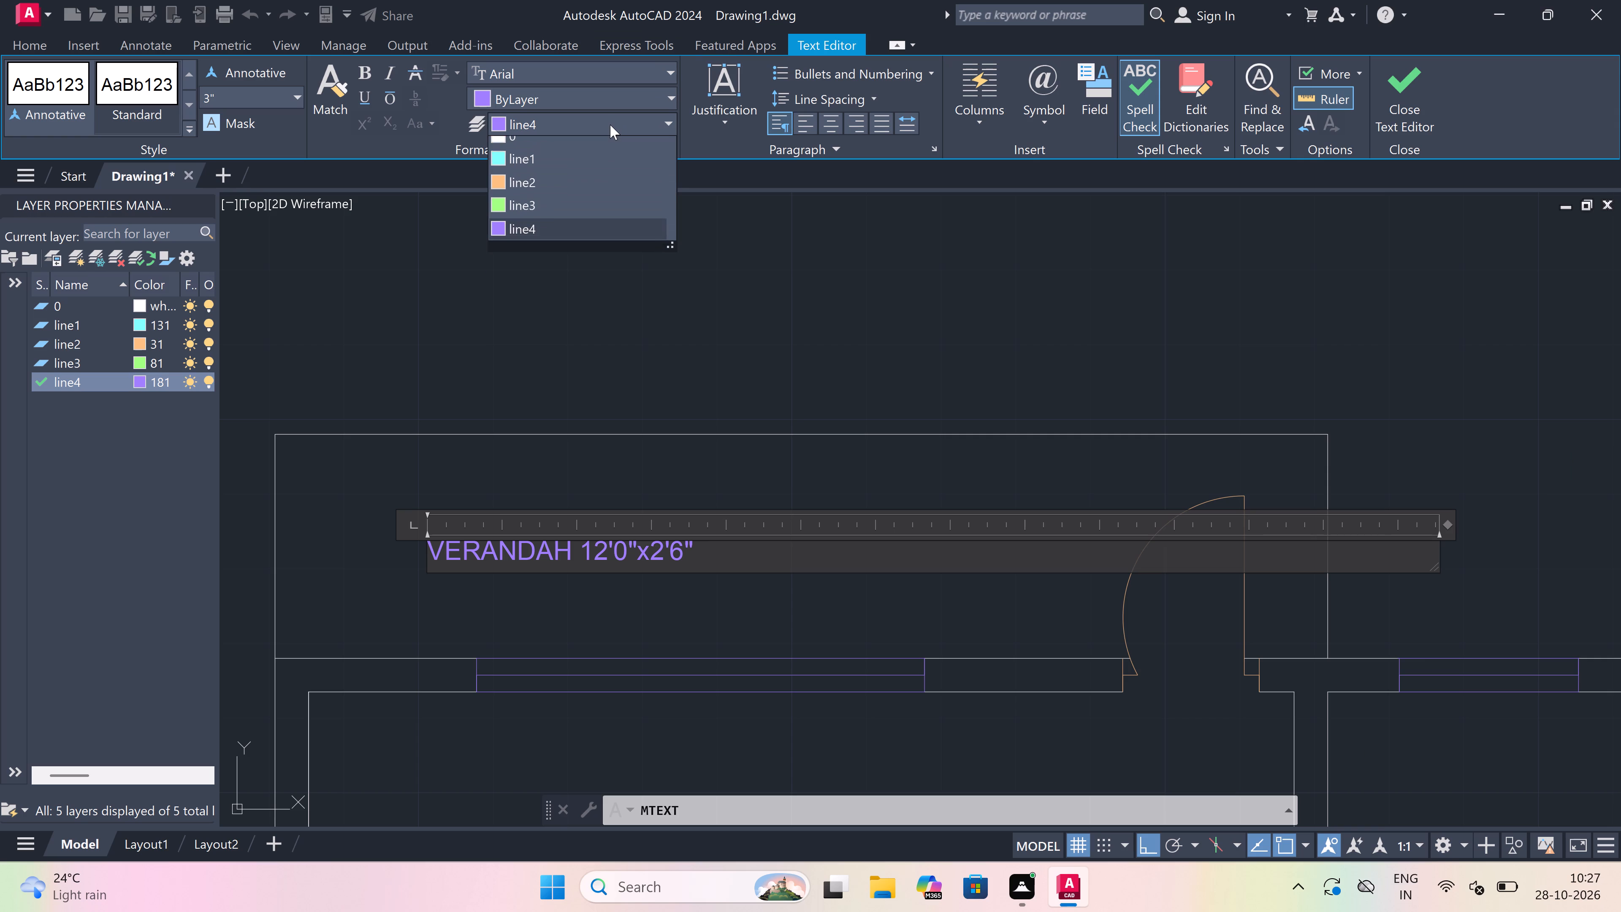
pyautogui.click(596, 166)
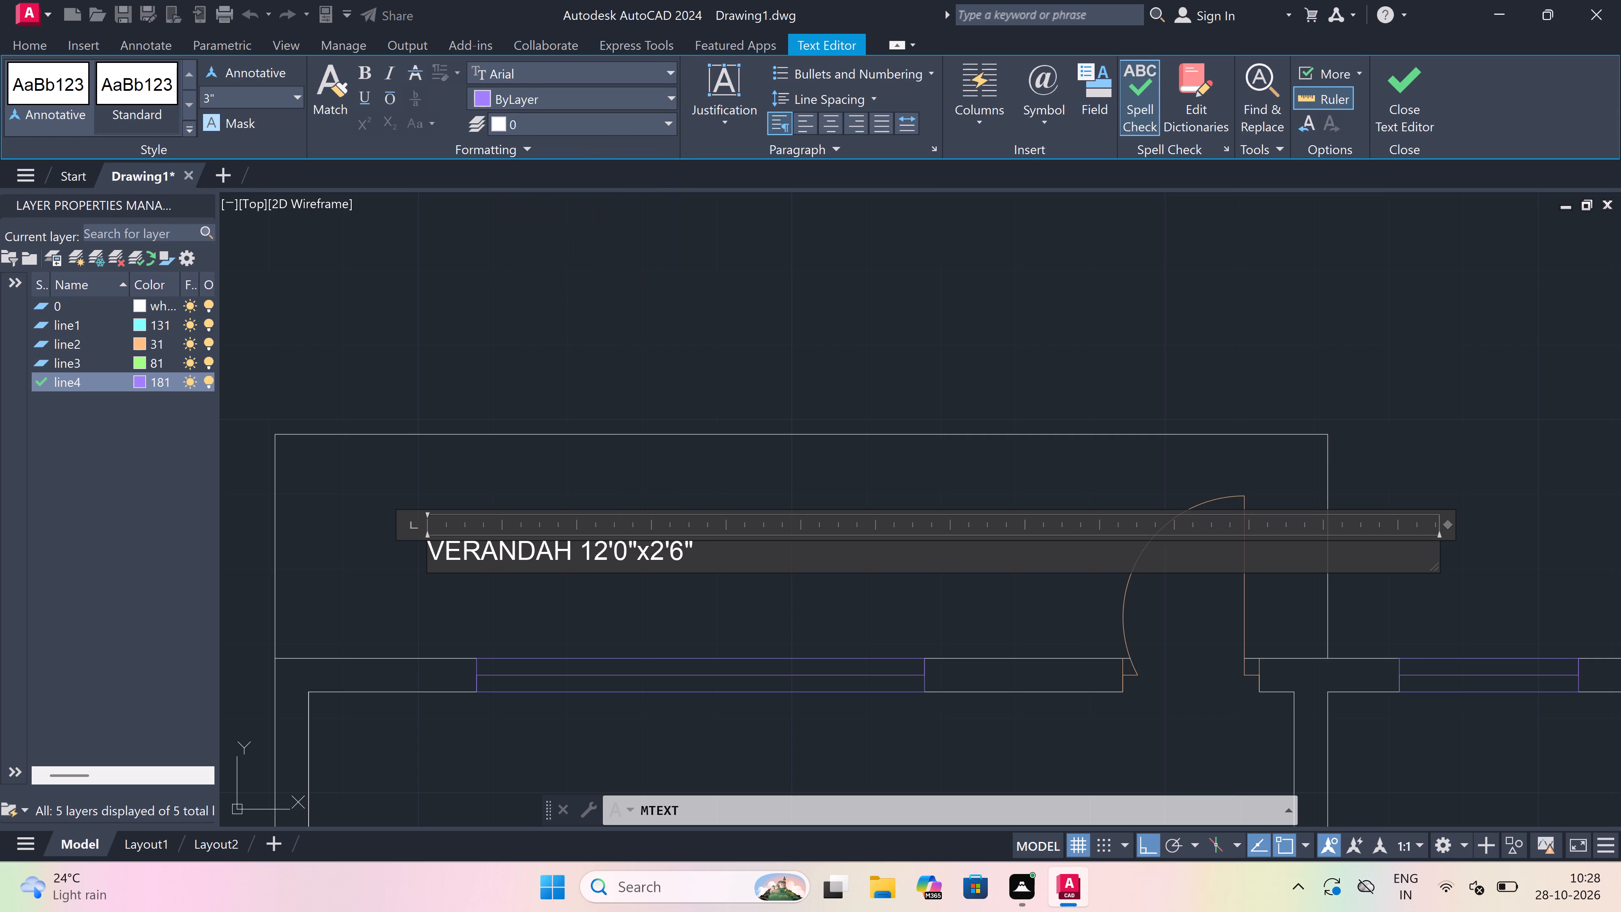
pyautogui.click(542, 619)
# Add two-line multiline text reading BEDROOM and 11'0"x12'0" in the lower part of the northwest bedroom.
pyautogui.scroll(-3, 575, 554)
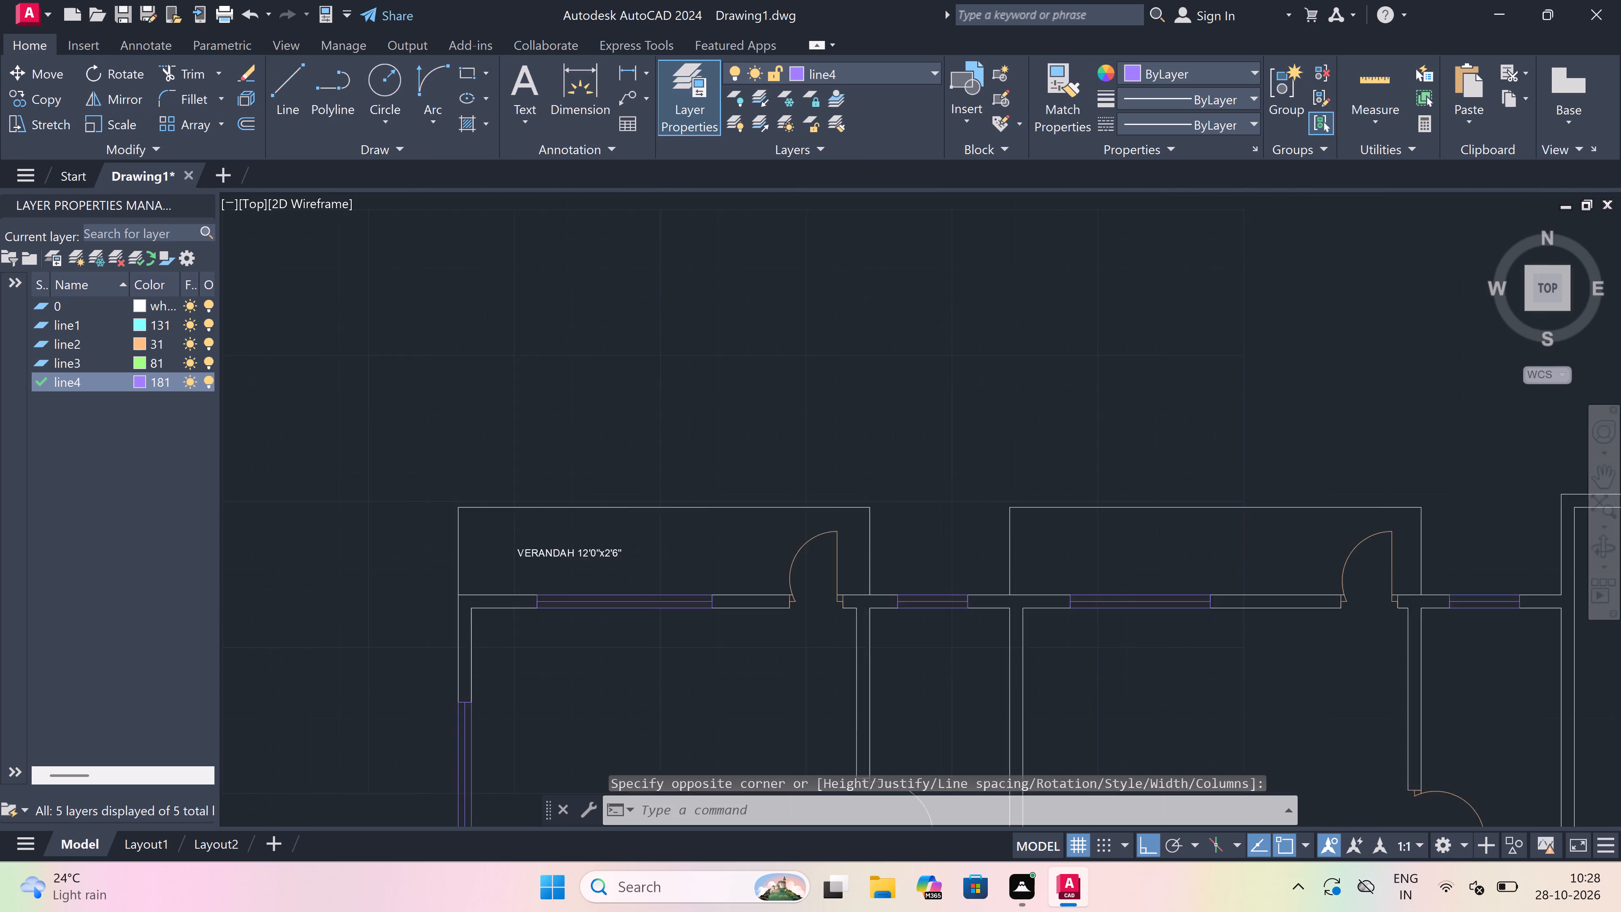
pyautogui.scroll(-2, 575, 554)
pyautogui.scroll(2, 573, 571)
pyautogui.press('space')
pyautogui.scroll(-4, 573, 571)
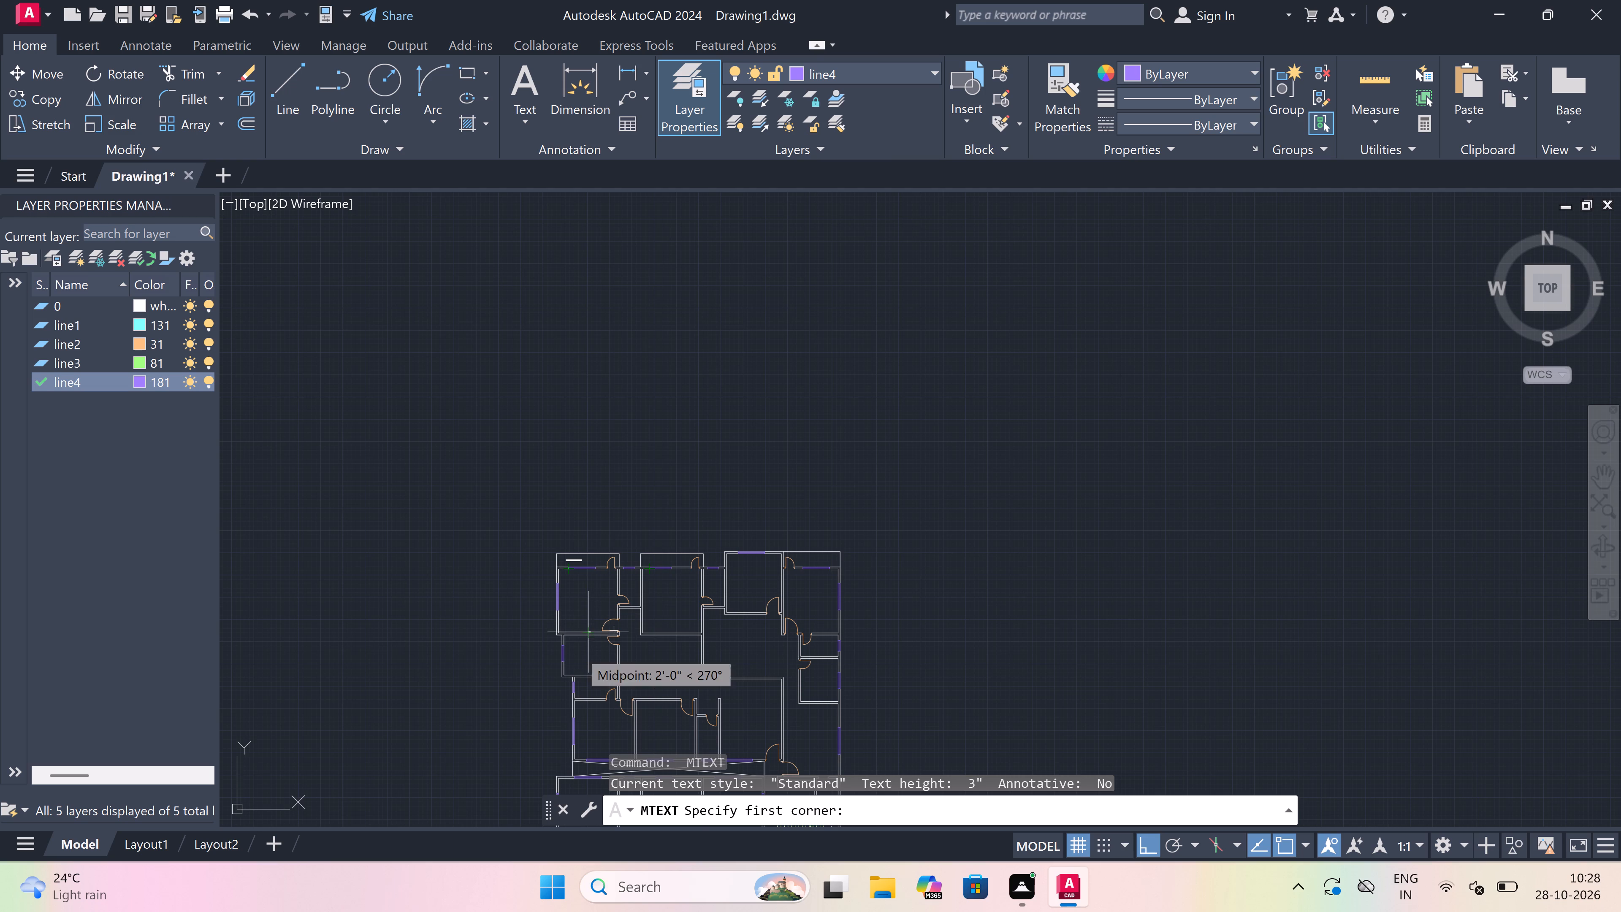
pyautogui.scroll(4, 578, 648)
pyautogui.scroll(1, 496, 505)
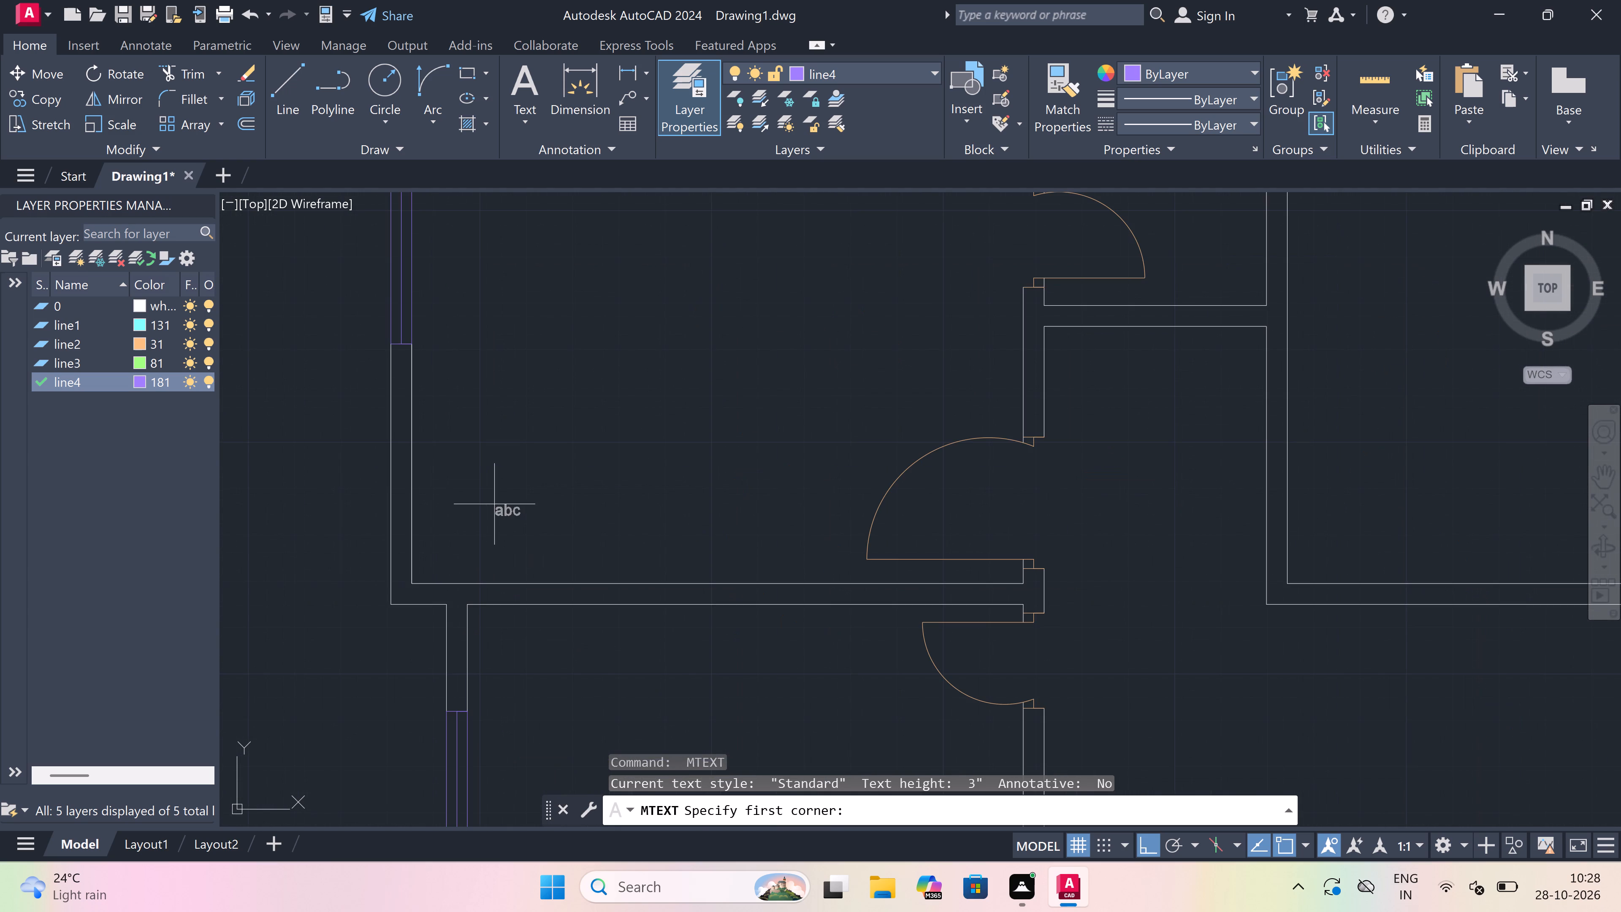
pyautogui.moveTo(475, 507); pyautogui.dragTo(505, 521)
pyautogui.click(1185, 542)
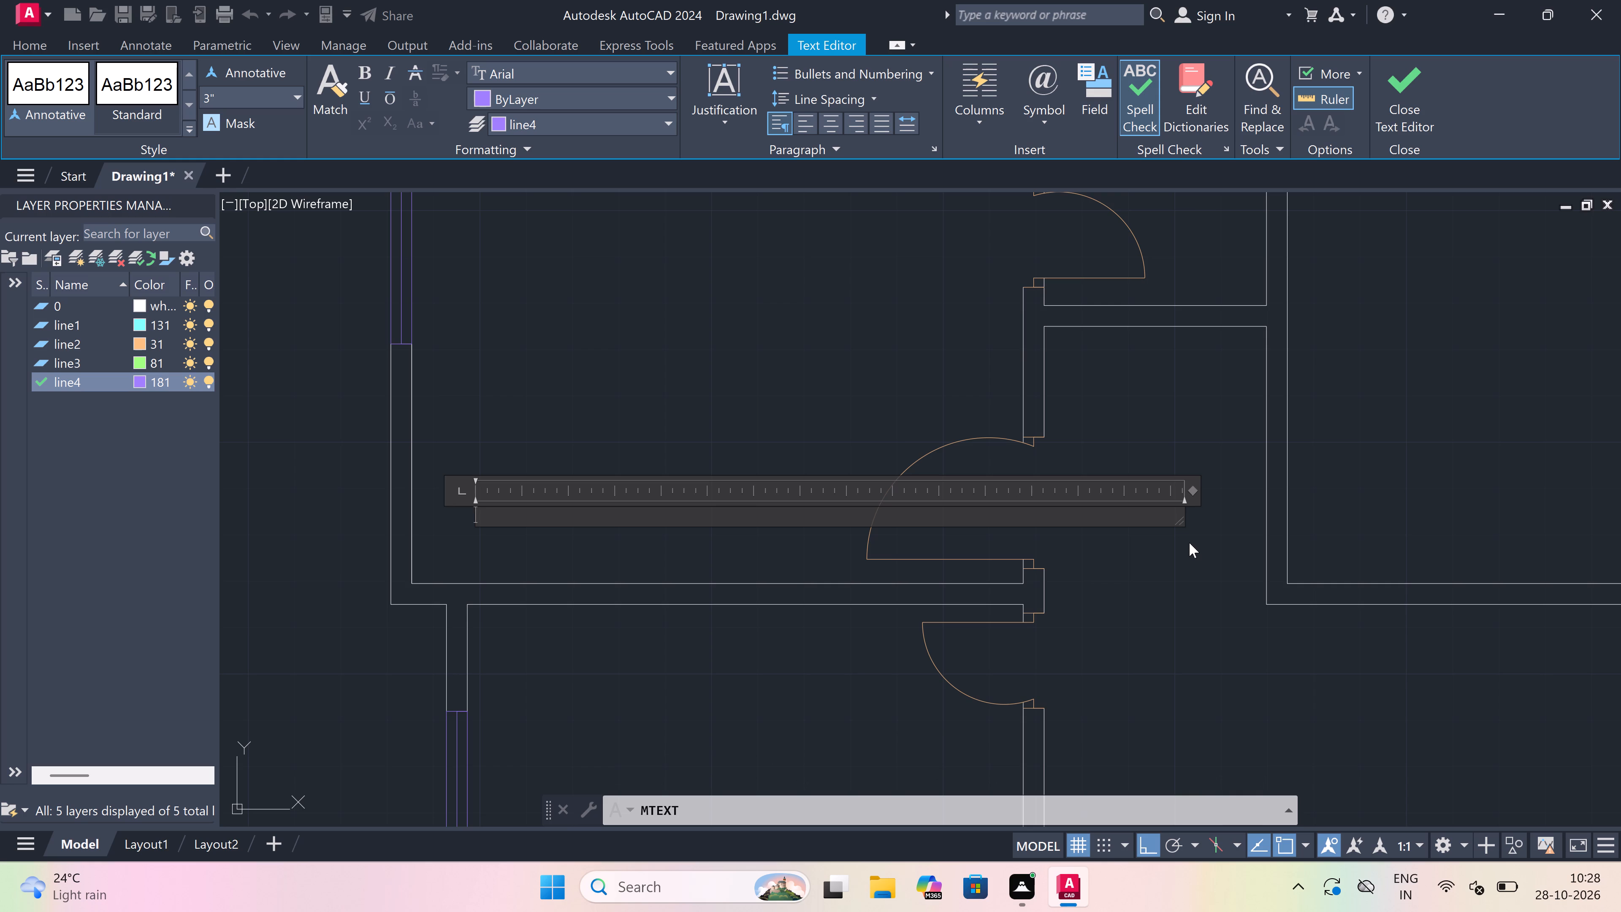
pyautogui.write('BED')
pyautogui.write('ROOM')
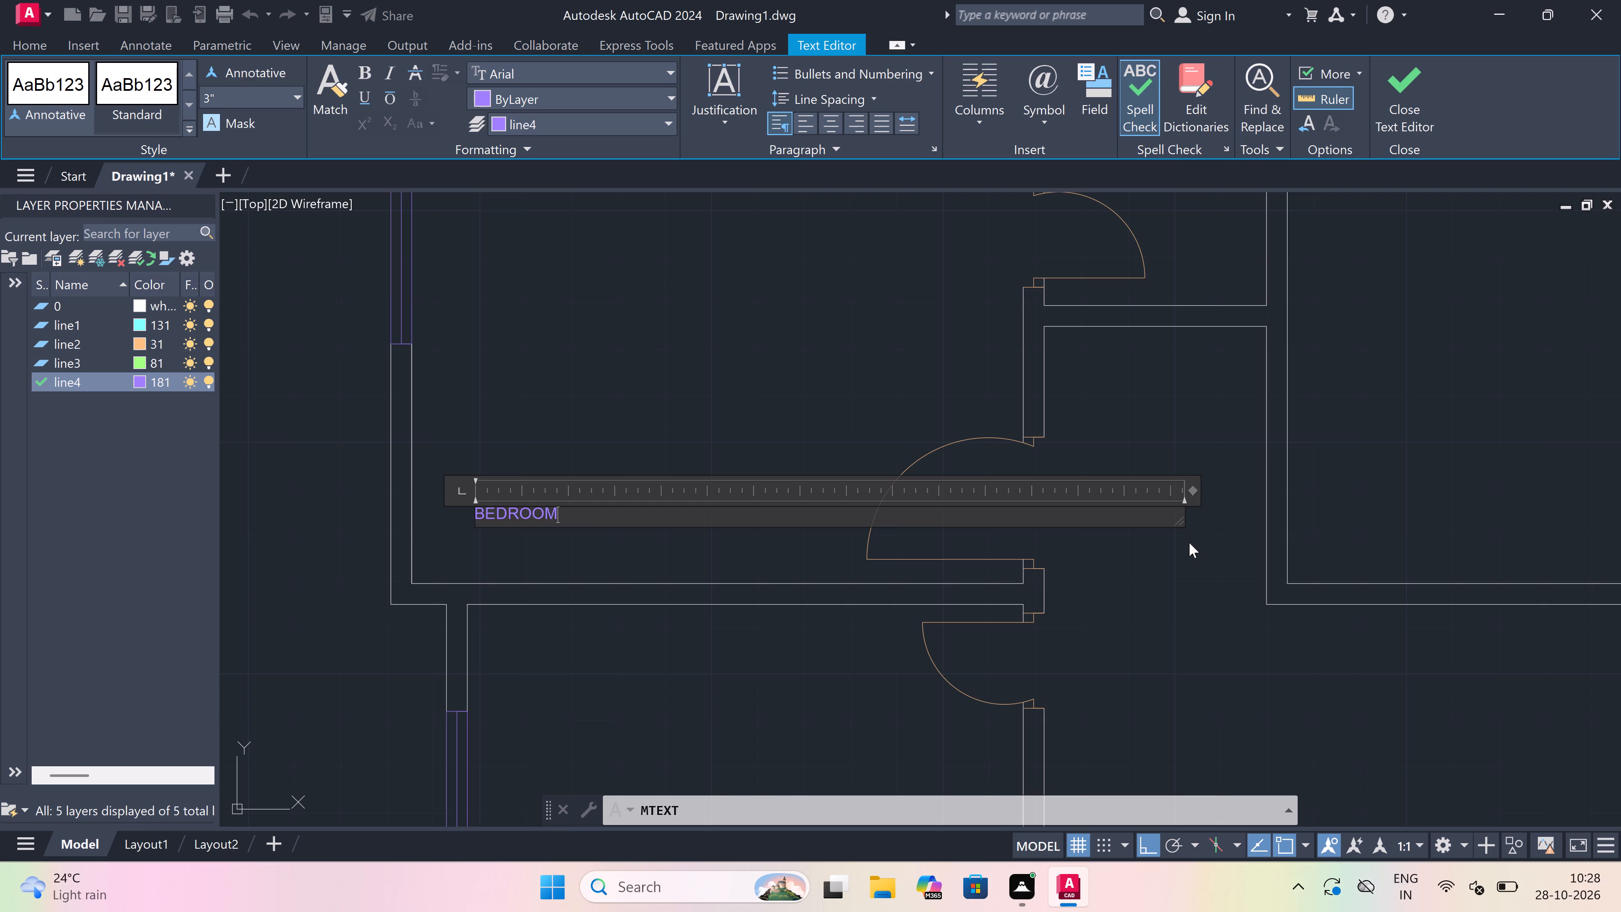
pyautogui.press('Return')
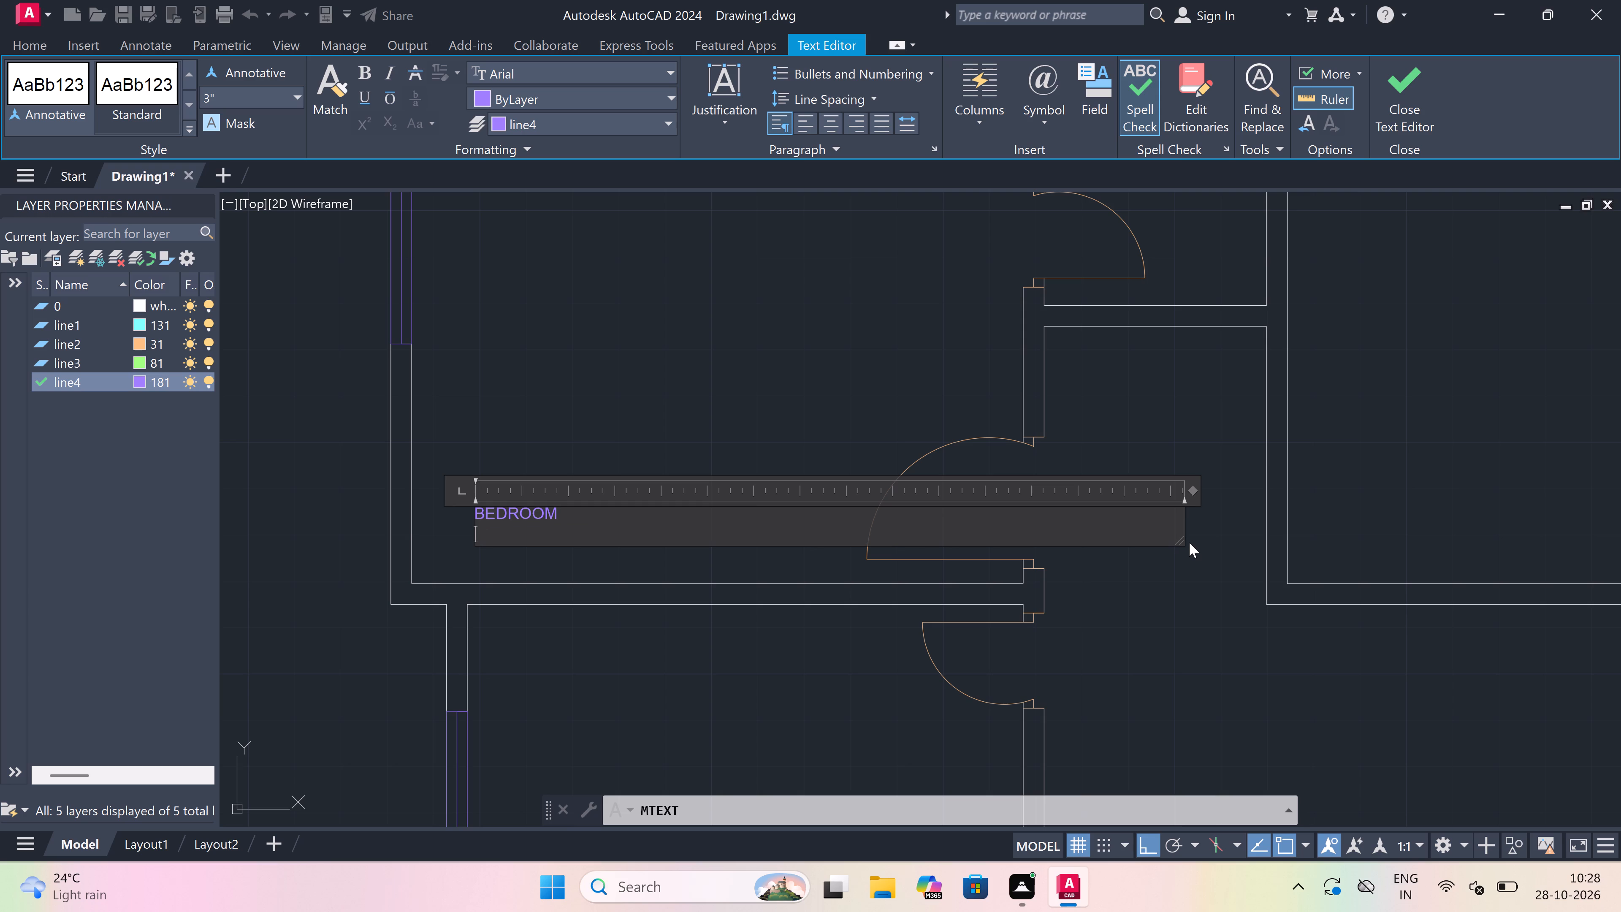
pyautogui.write('11')
pyautogui.write("'0")
pyautogui.write('"x')
pyautogui.write("12'0")
pyautogui.hotkey('shift', '"')
# Assign the bedroom label to layer 0 and finish editing the text.
pyautogui.click(626, 122)
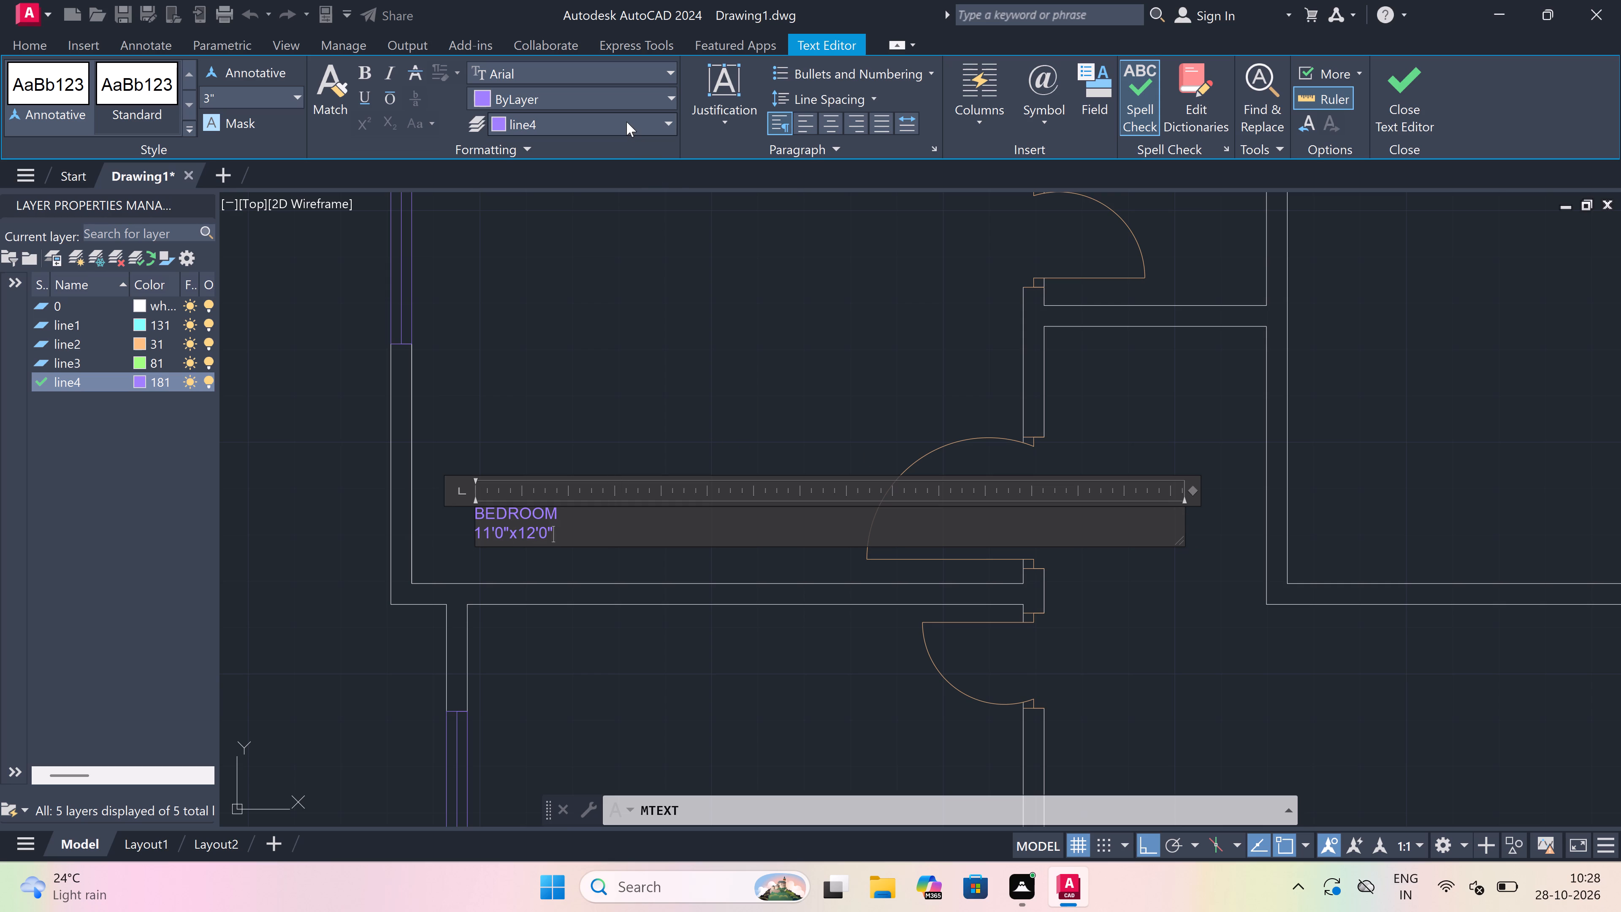
pyautogui.click(609, 173)
pyautogui.click(607, 394)
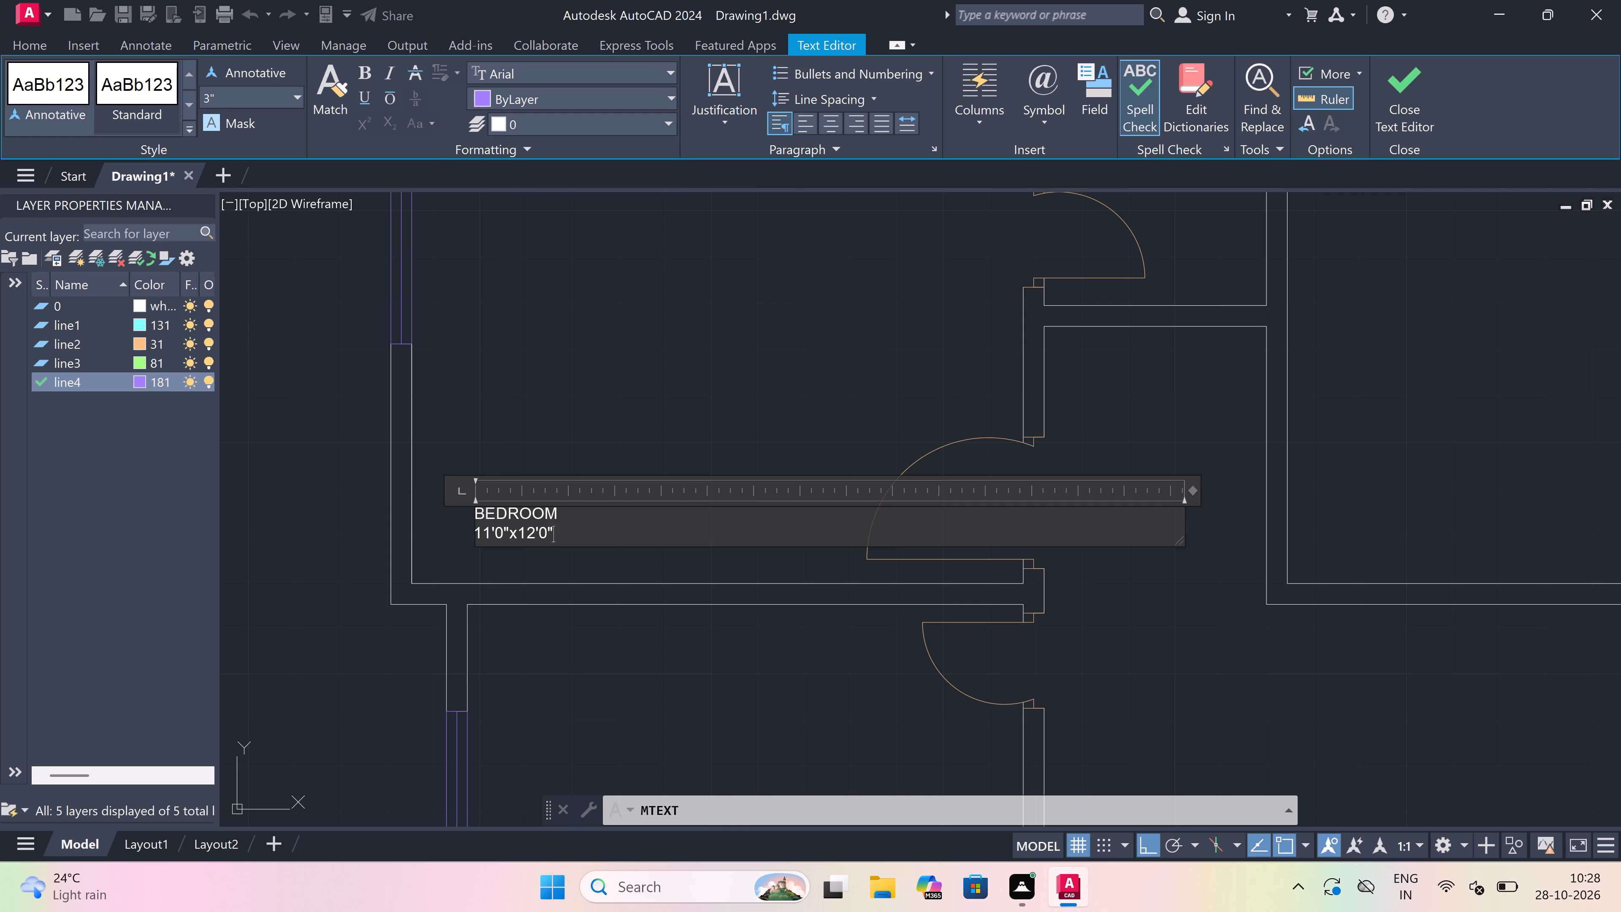
# Add two-line multiline text reading TOILET and 4'0"x7'0" in the upper part of the toilet beside the northwest bedroom.
pyautogui.scroll(-3, 653, 478)
pyautogui.press('space')
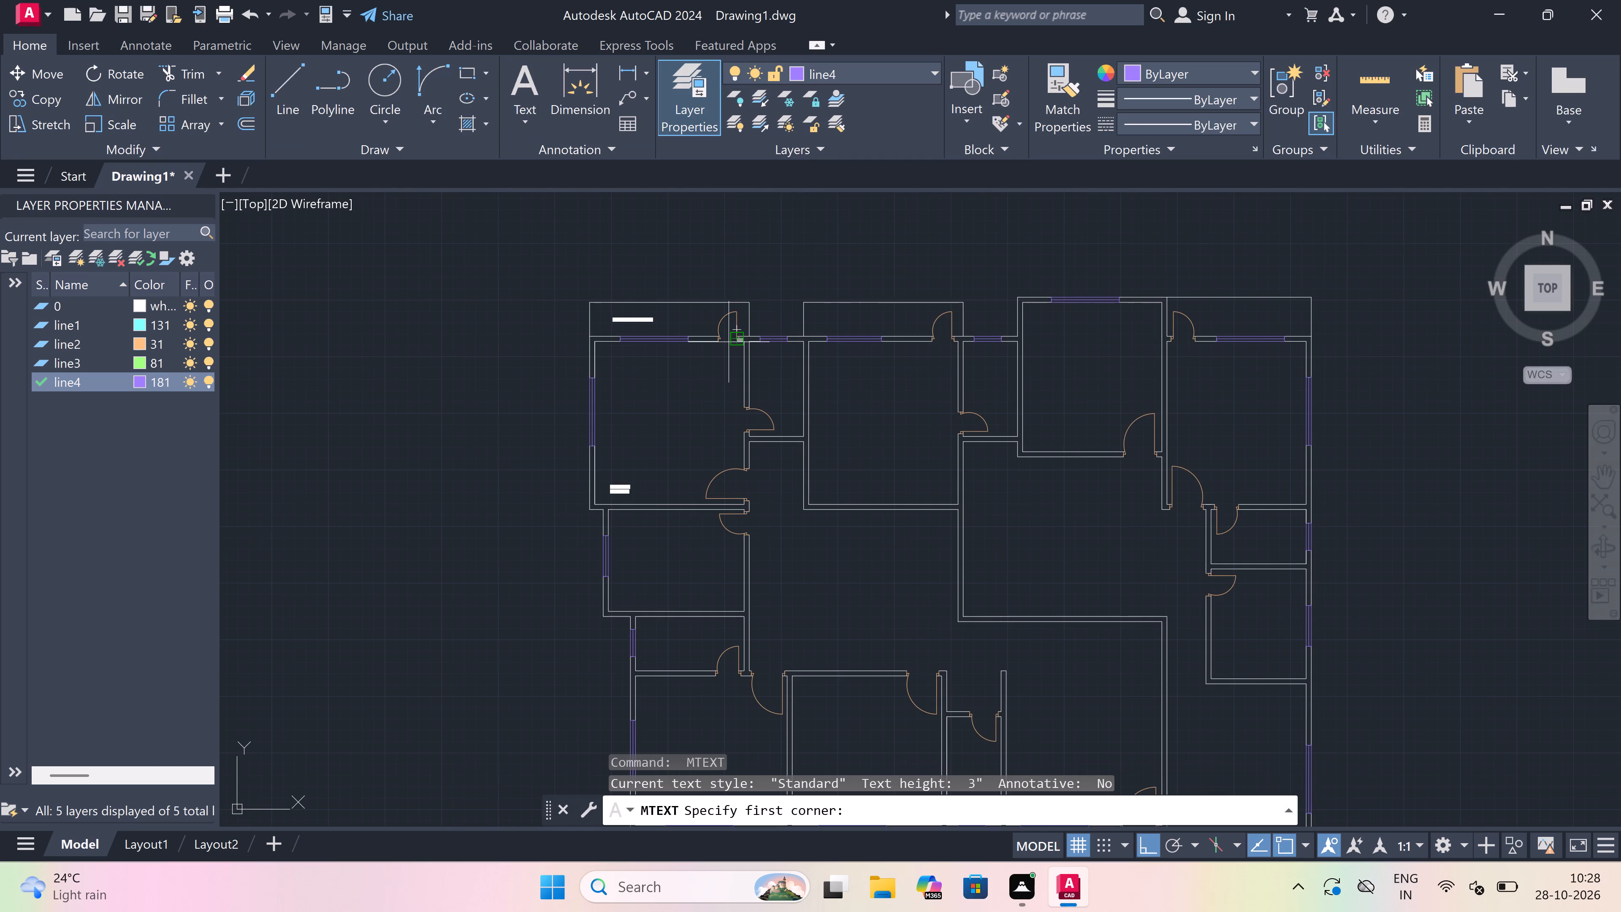
pyautogui.scroll(3, 752, 359)
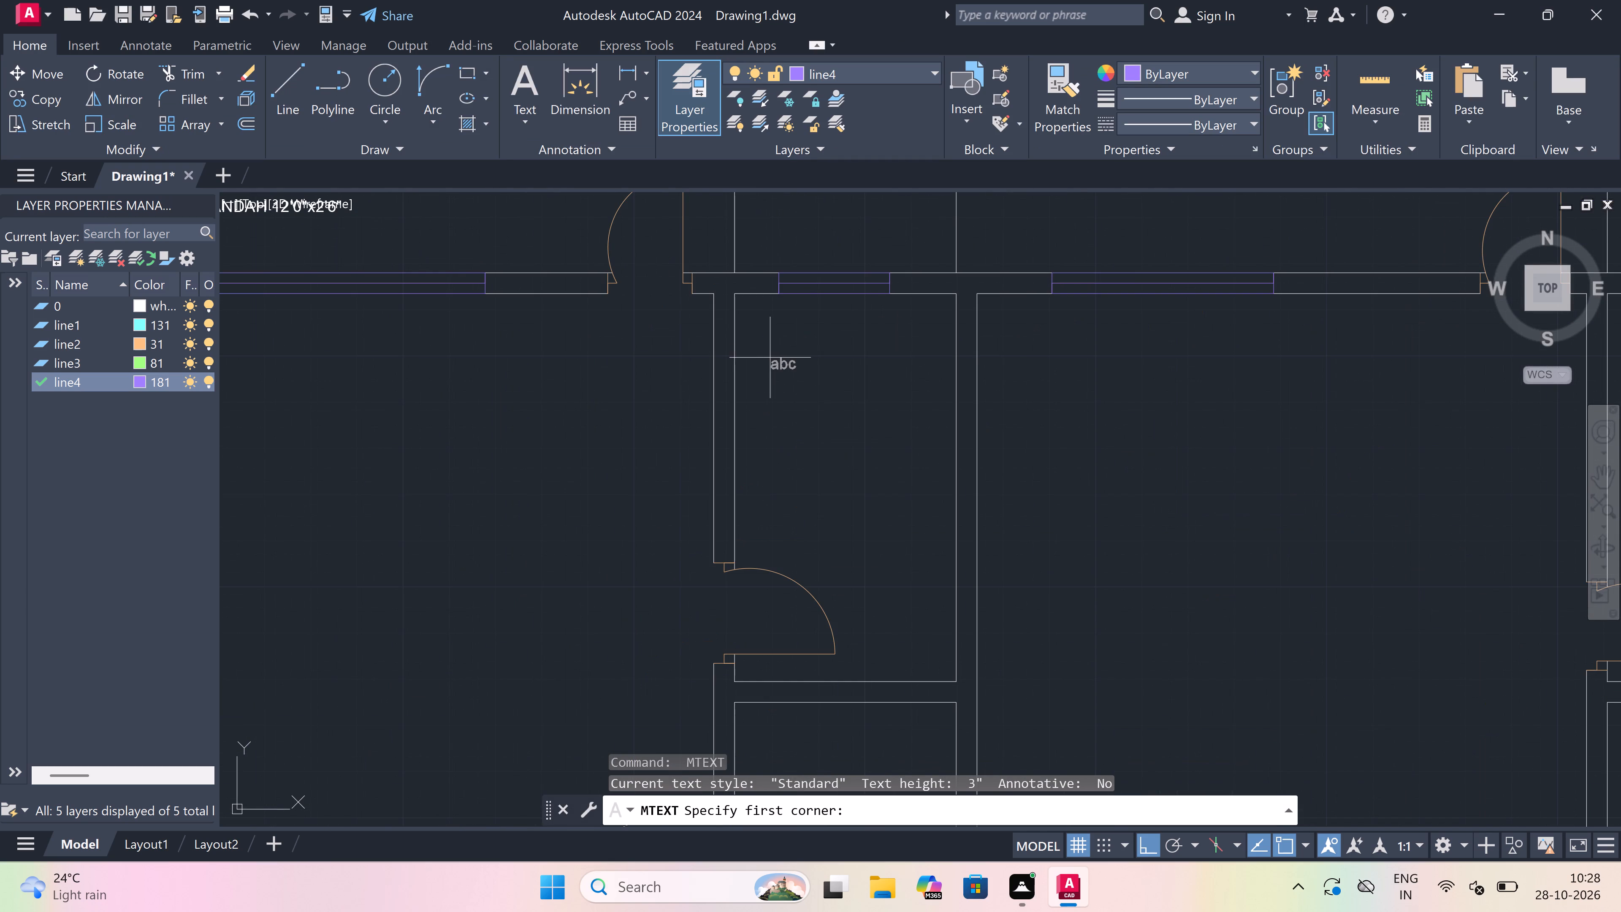
pyautogui.moveTo(763, 358); pyautogui.dragTo(845, 382)
pyautogui.click(1165, 409)
pyautogui.scroll(3, 760, 293)
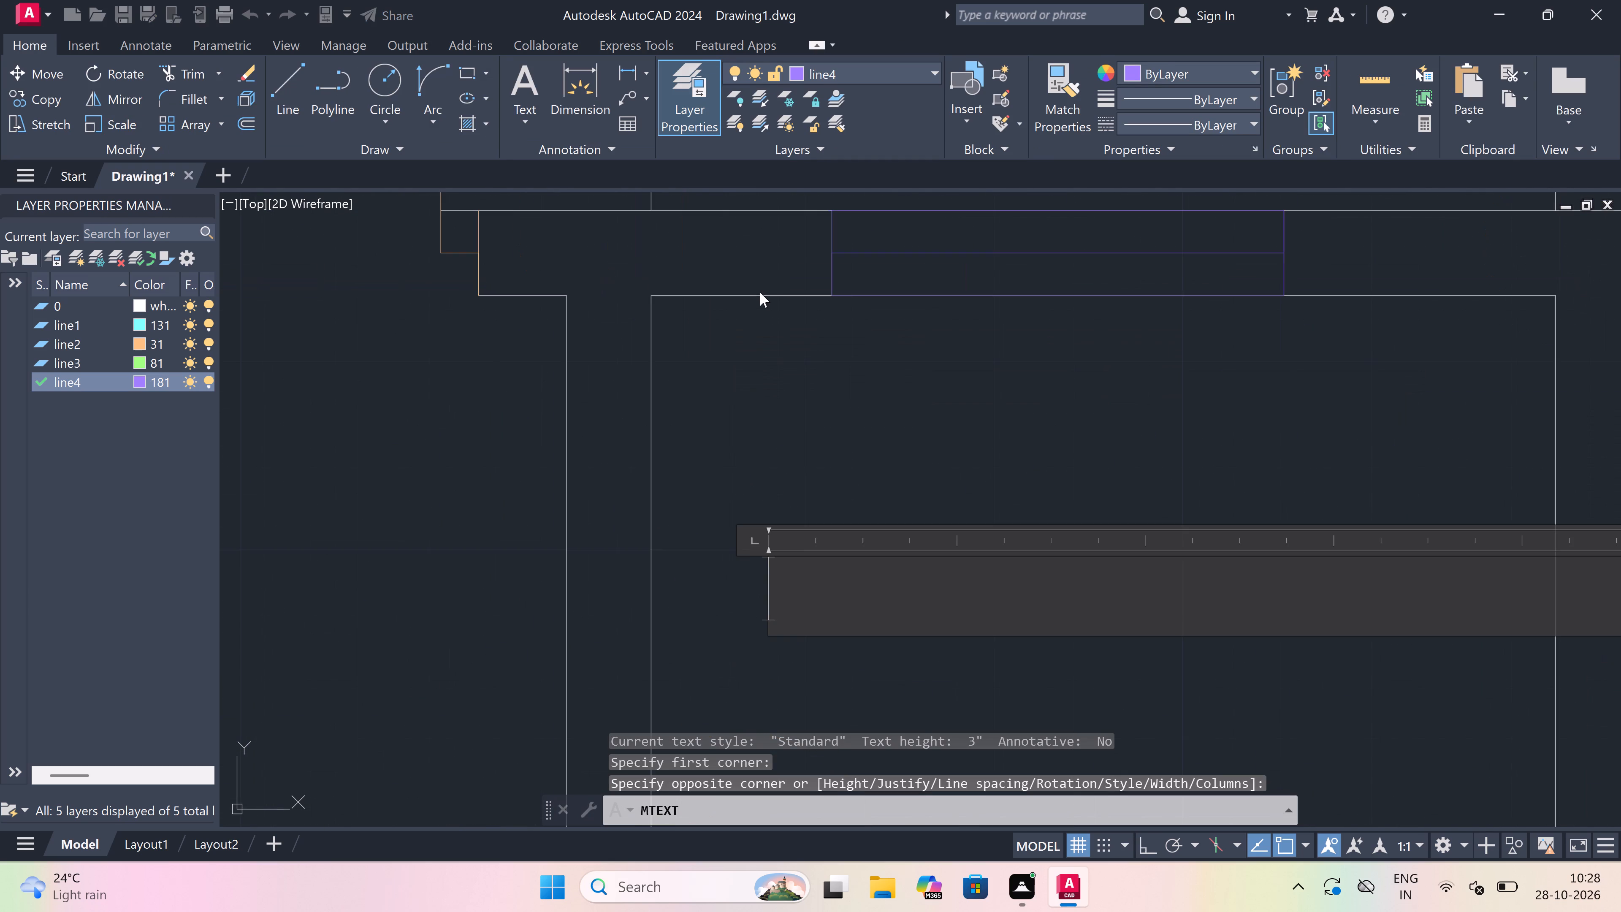
pyautogui.scroll(-1, 781, 352)
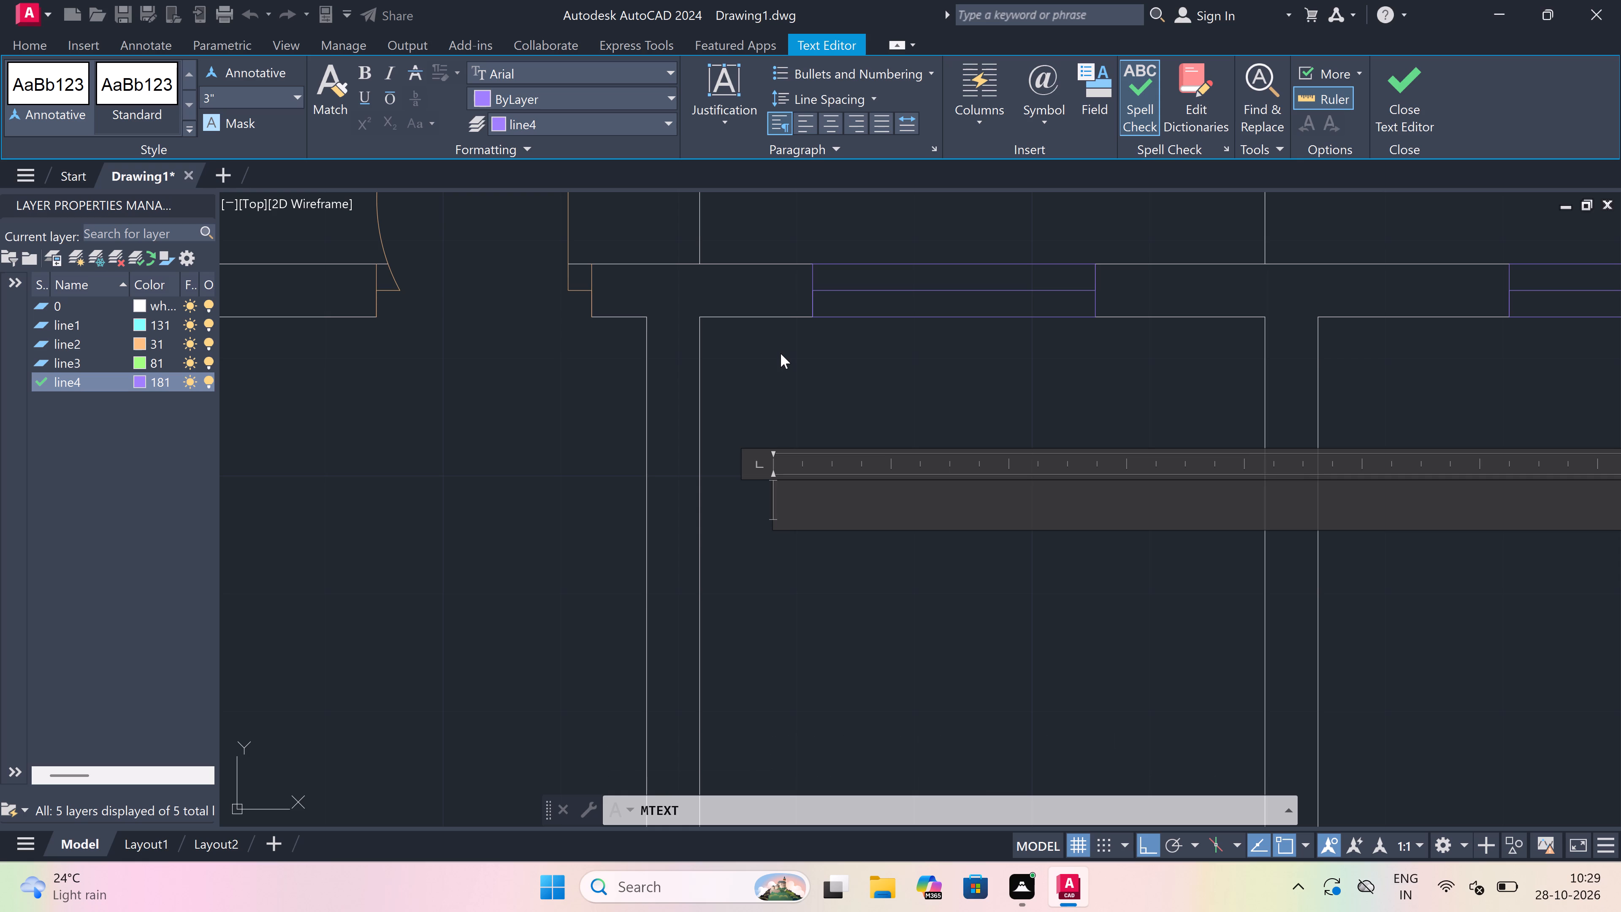
pyautogui.write('TOILET')
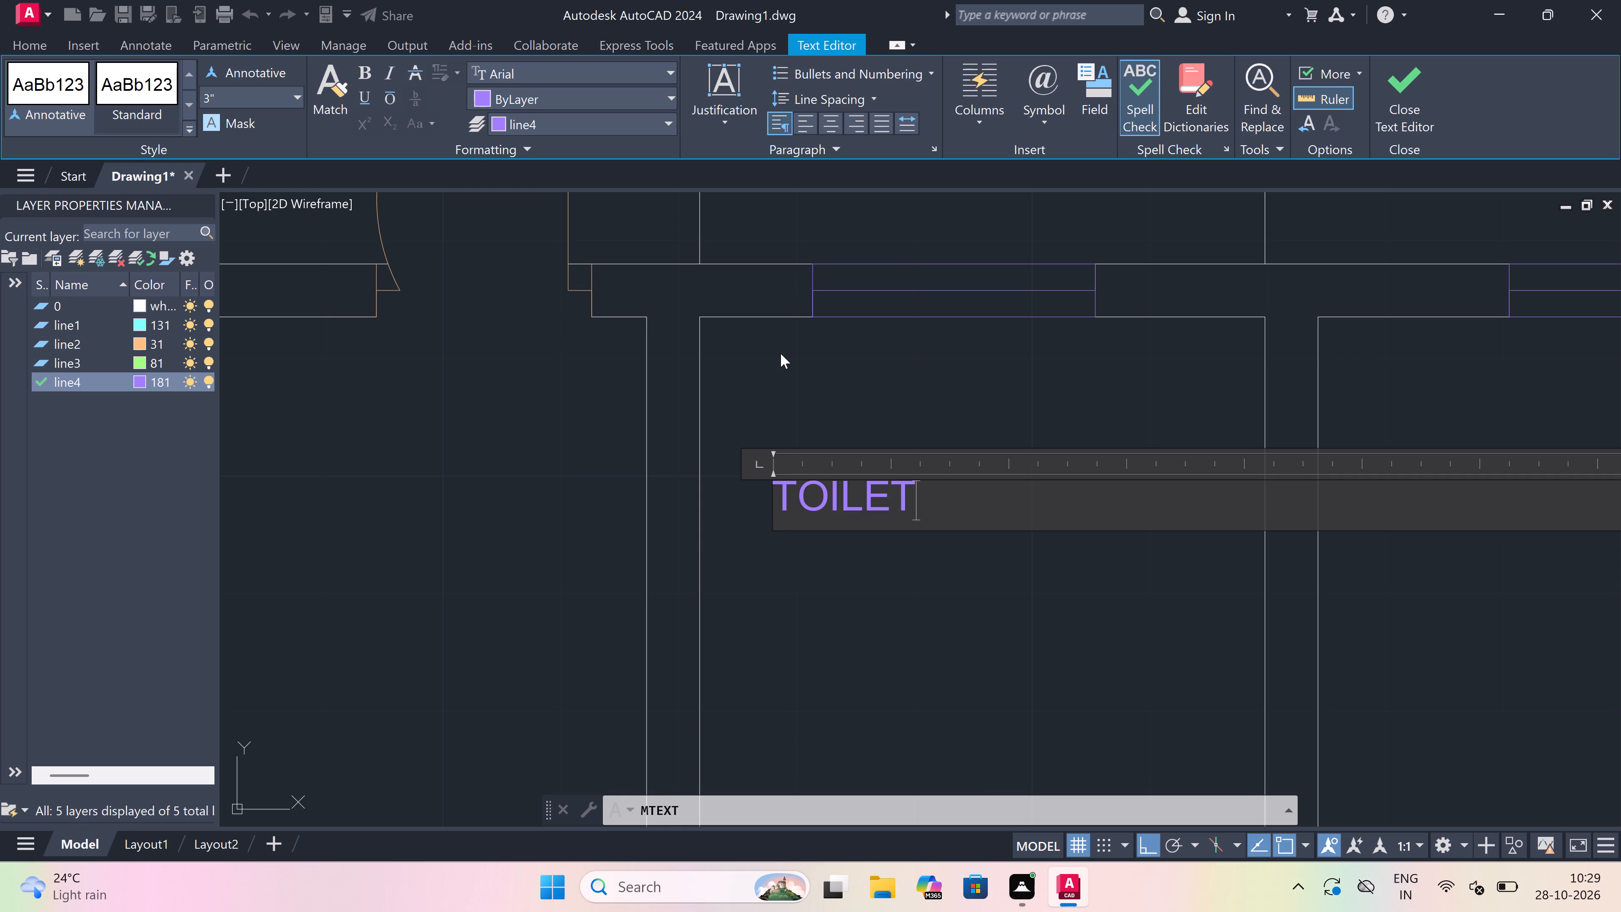
pyautogui.press('Return')
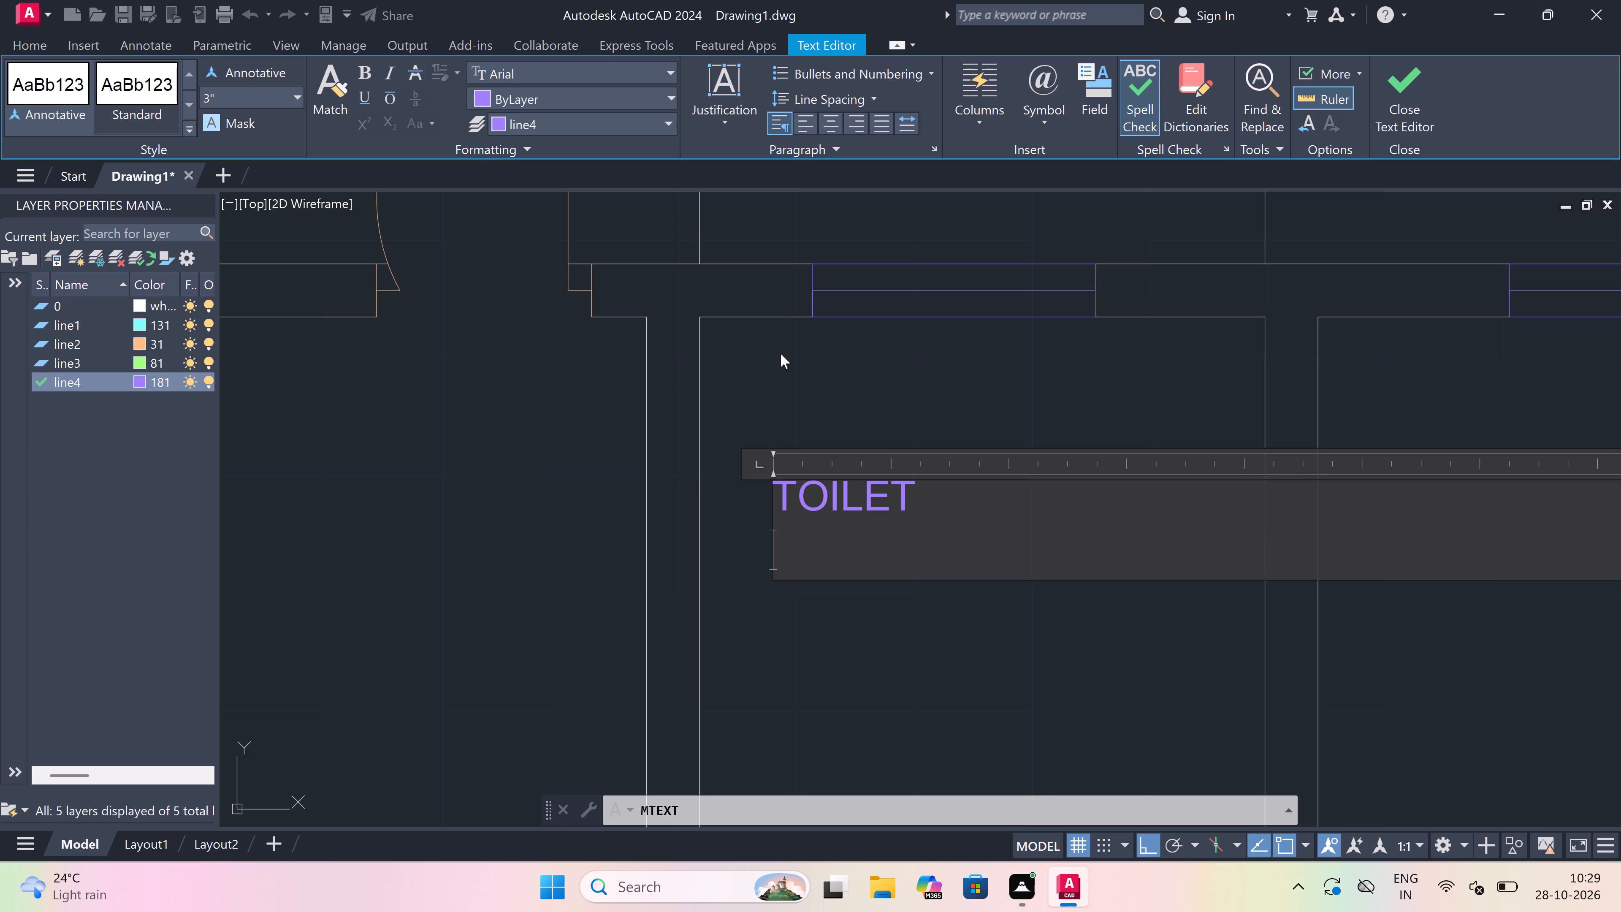
pyautogui.press('7')
pyautogui.press('BackSpace')
pyautogui.press('4')
pyautogui.write("'0")
pyautogui.write('"x7\'0')
pyautogui.hotkey('shift', '"')
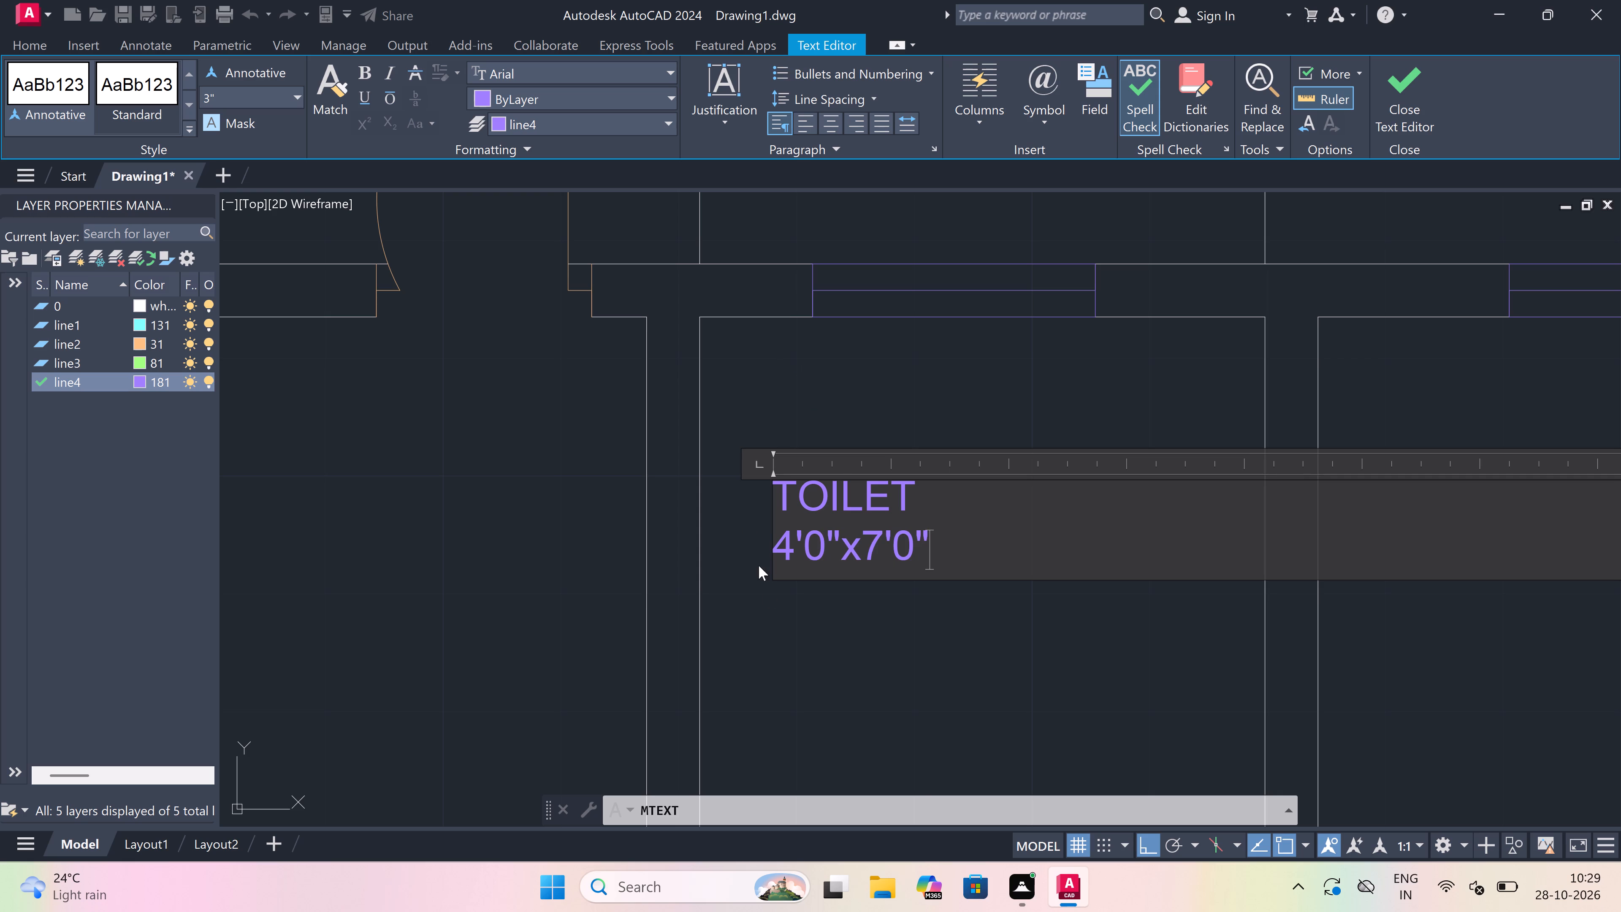
pyautogui.moveTo(768, 600); pyautogui.dragTo(769, 595)
# Assign the toilet label to layer 0 and finish editing the text.
pyautogui.scroll(-4, 814, 494)
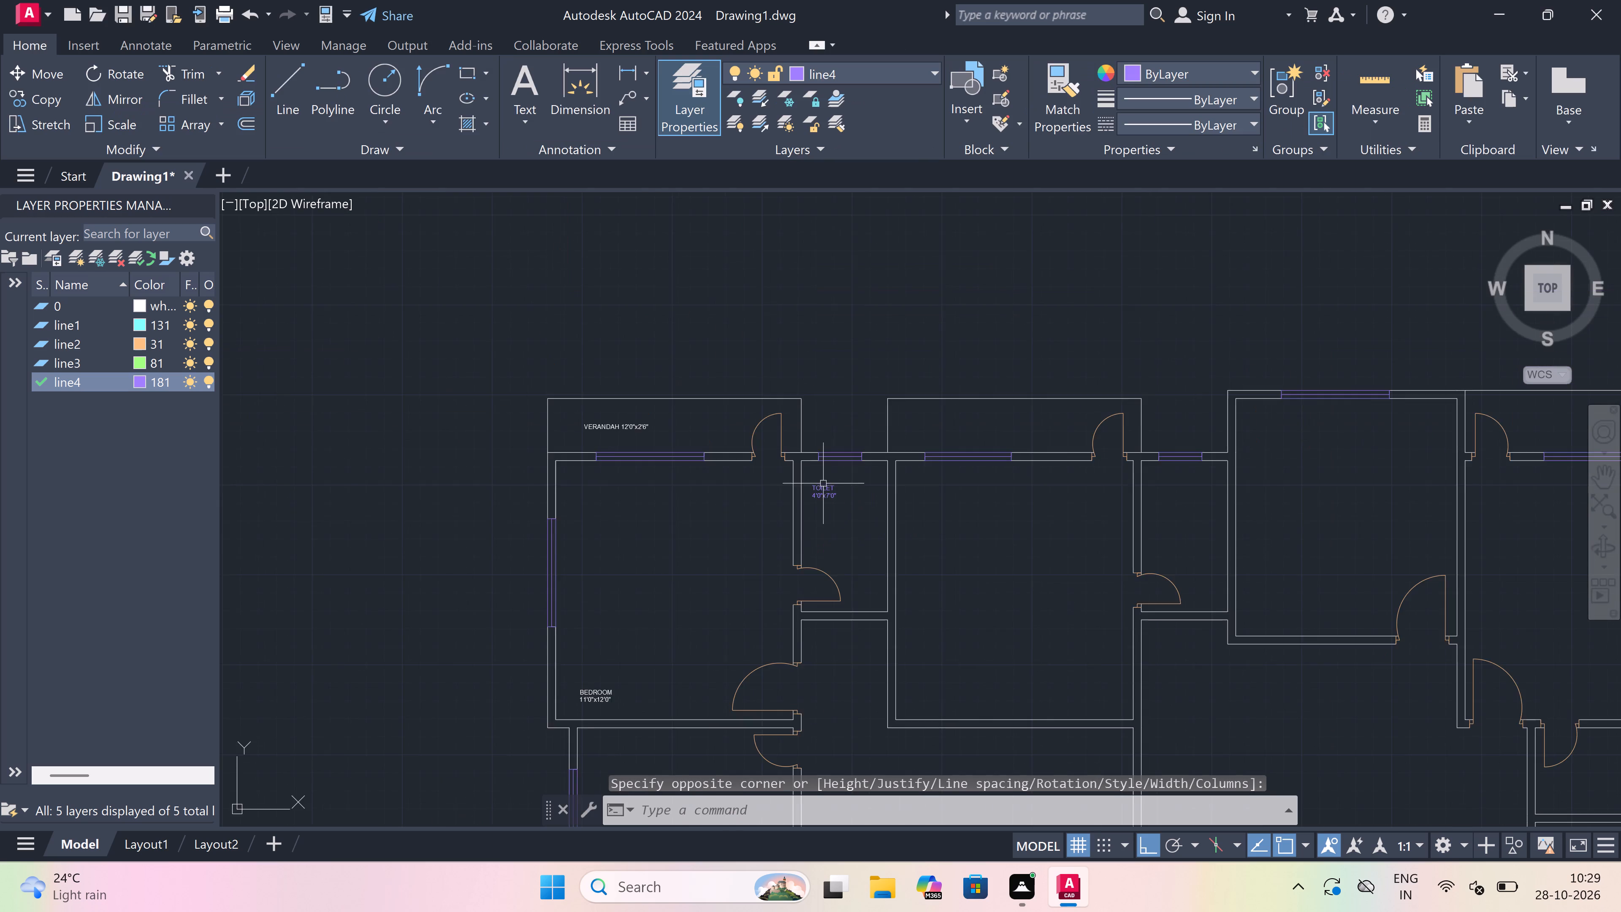
pyautogui.scroll(5, 823, 483)
pyautogui.click(811, 499)
pyautogui.doubleClick(807, 504)
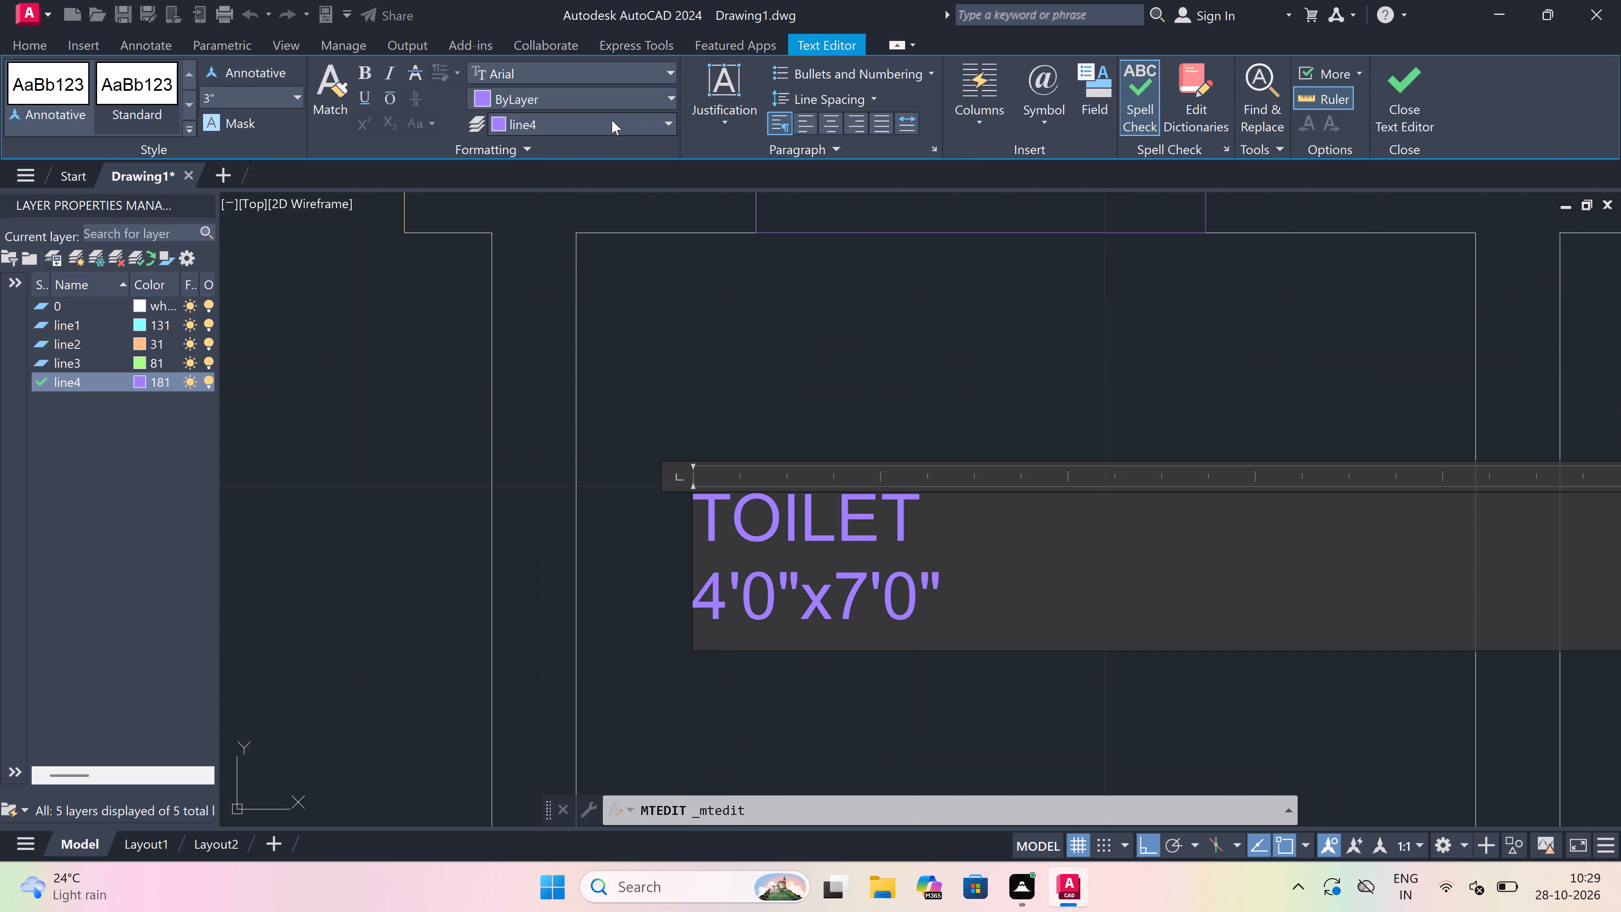
pyautogui.click(612, 120)
pyautogui.click(597, 152)
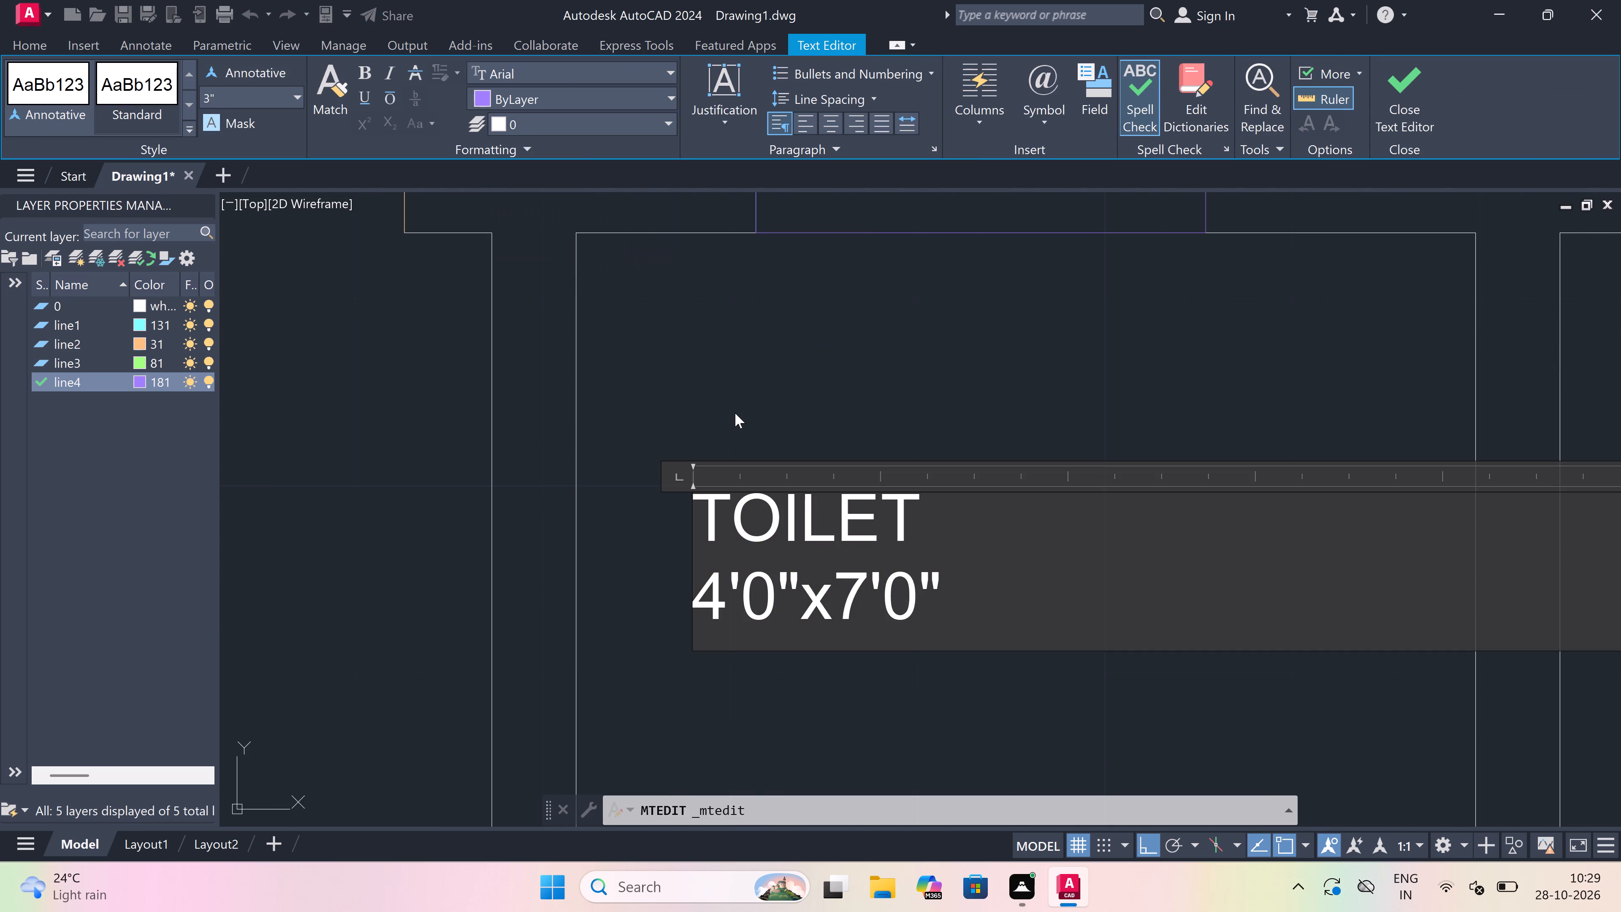
pyautogui.click(735, 413)
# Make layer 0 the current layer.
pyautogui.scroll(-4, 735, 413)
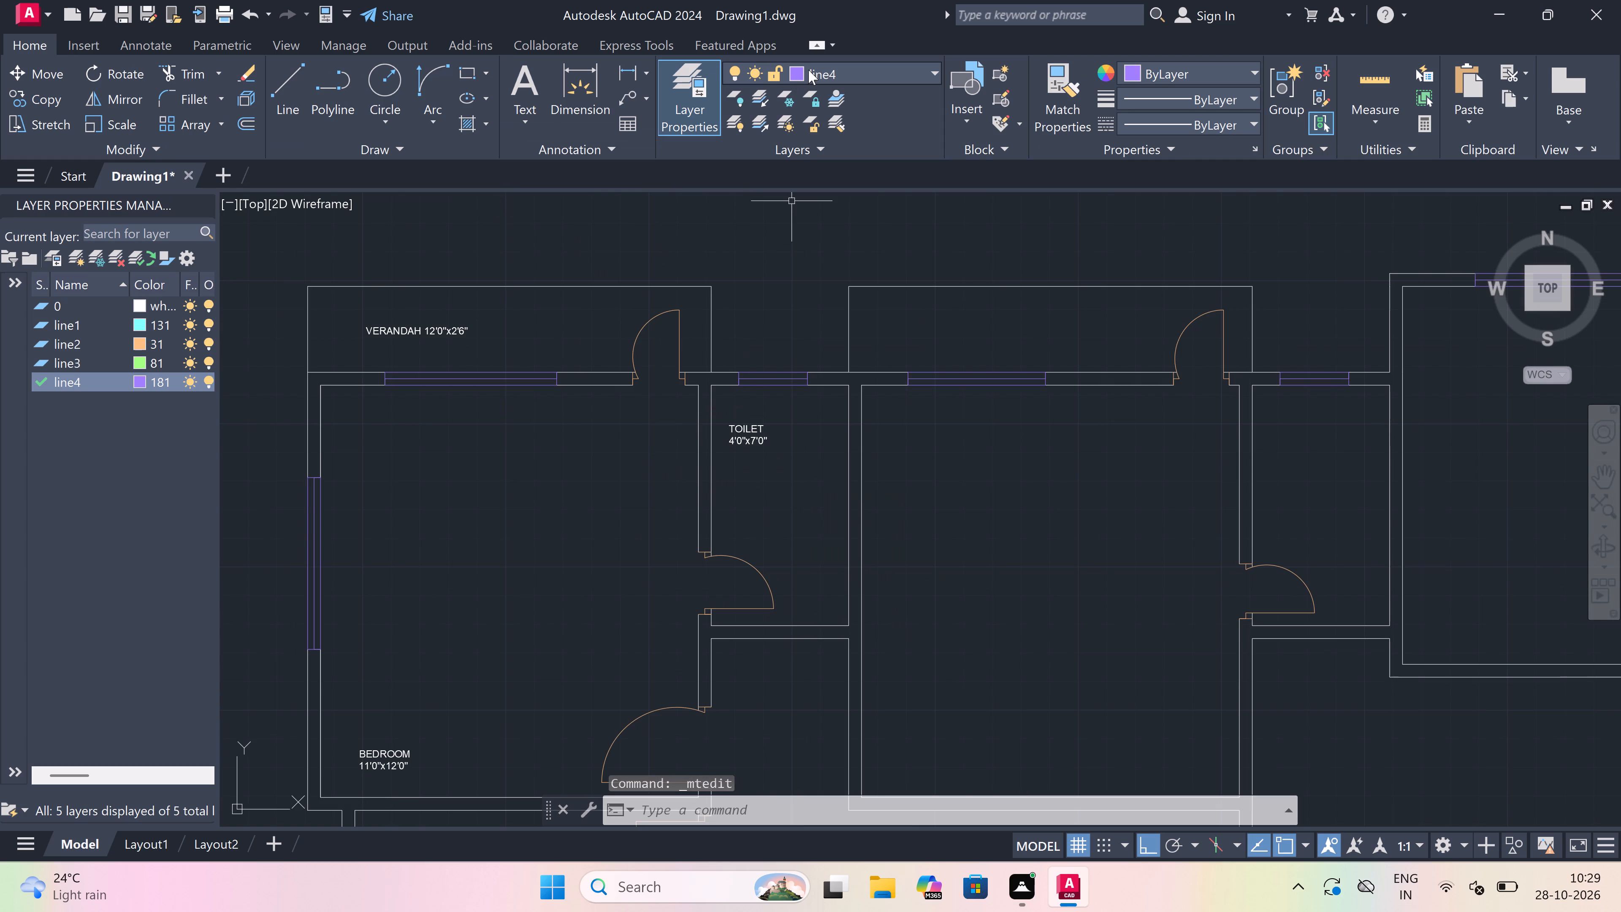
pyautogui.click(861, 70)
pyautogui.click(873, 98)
# Make line2 the current layer for drawing the missing bedroom door.
pyautogui.scroll(-3, 908, 276)
pyautogui.scroll(2, 916, 314)
pyautogui.scroll(-1, 916, 314)
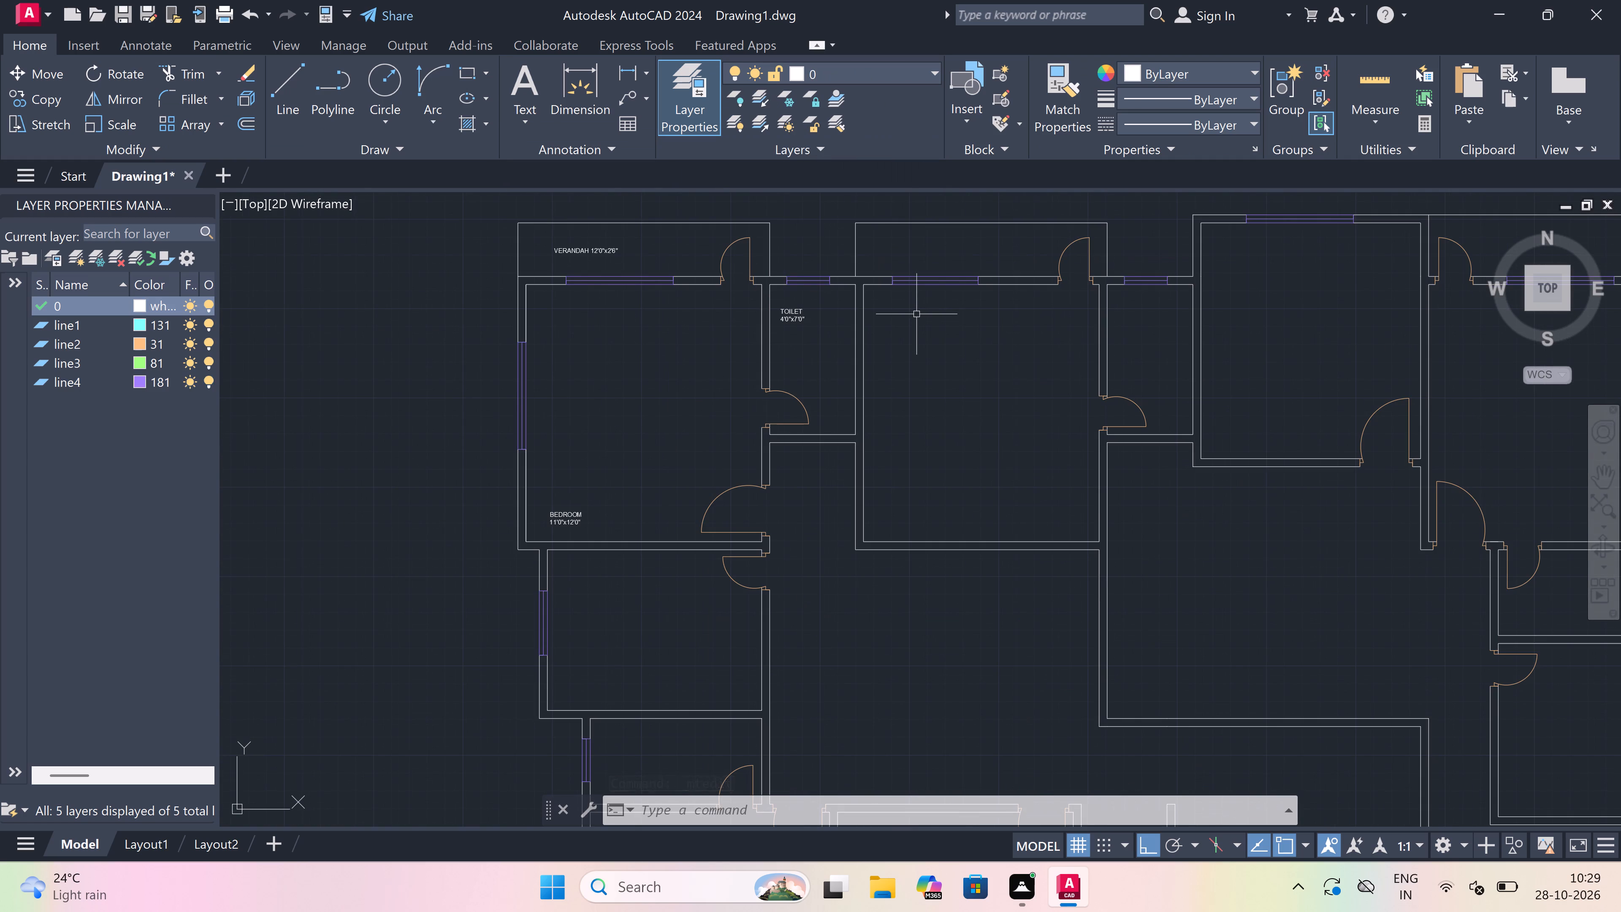
pyautogui.scroll(-1, 916, 314)
pyautogui.scroll(1, 947, 344)
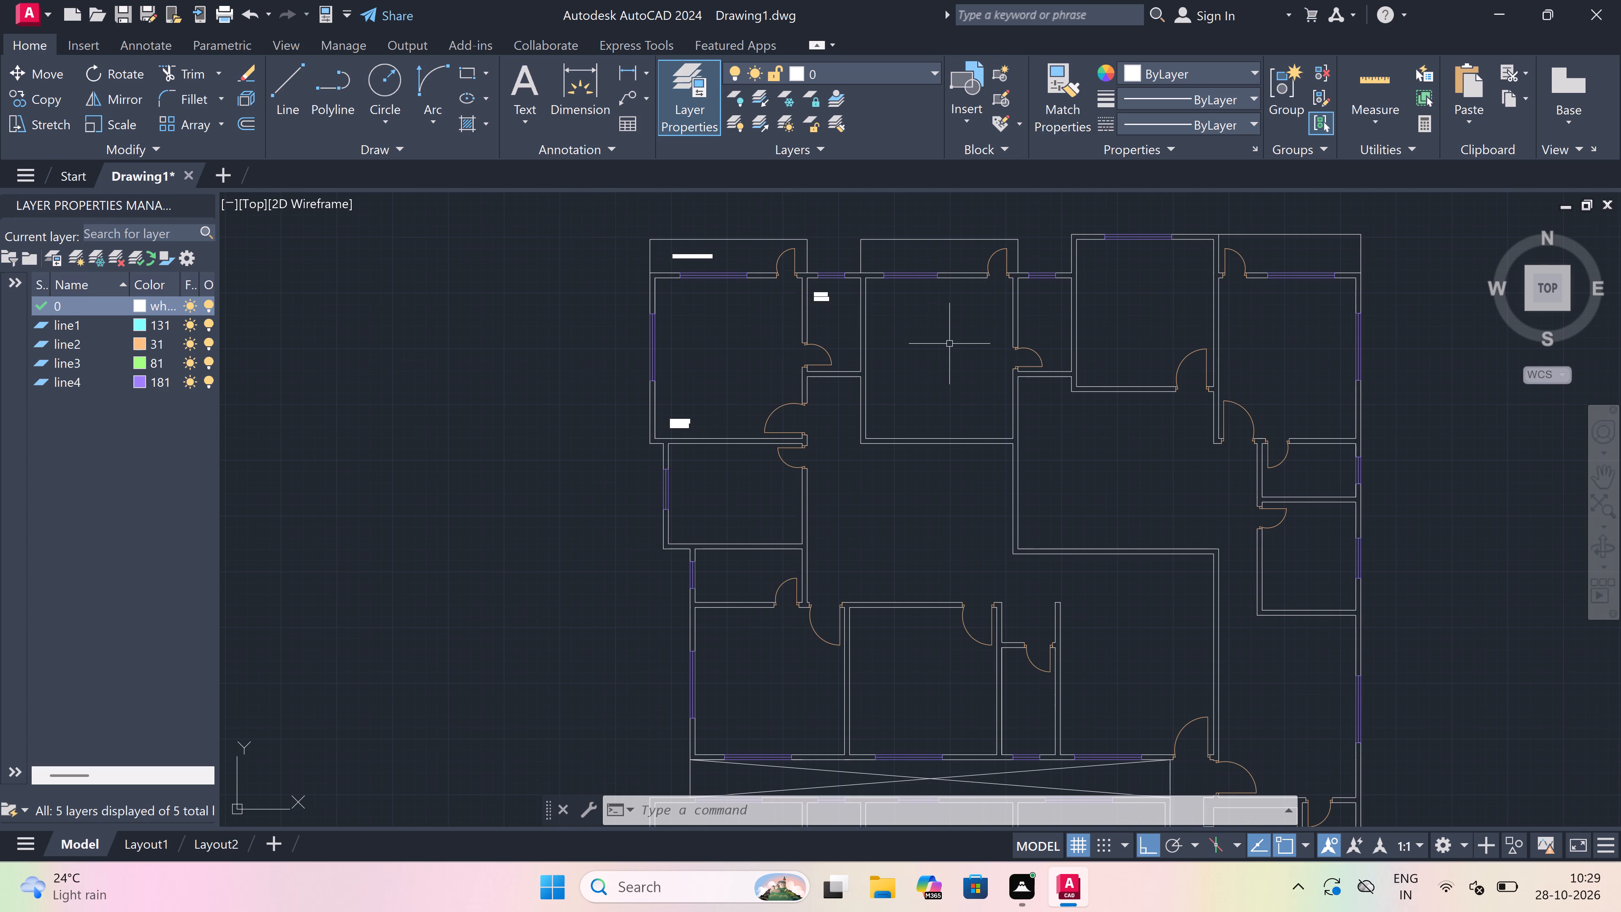
pyautogui.write('l')
pyautogui.press('space')
pyautogui.click(899, 65)
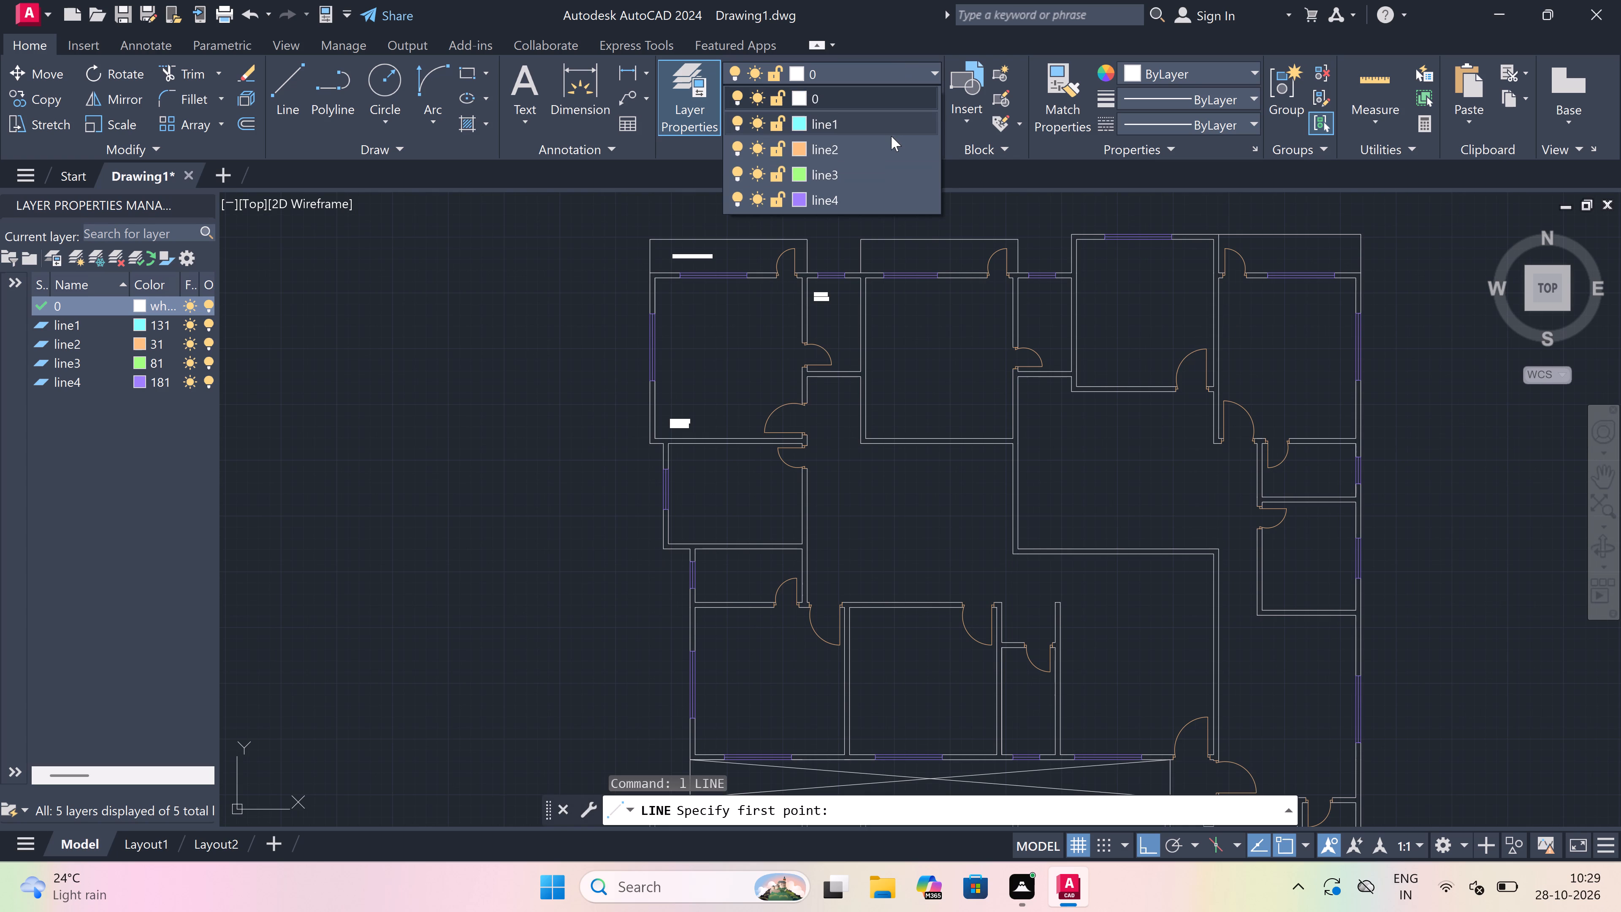
pyautogui.click(891, 139)
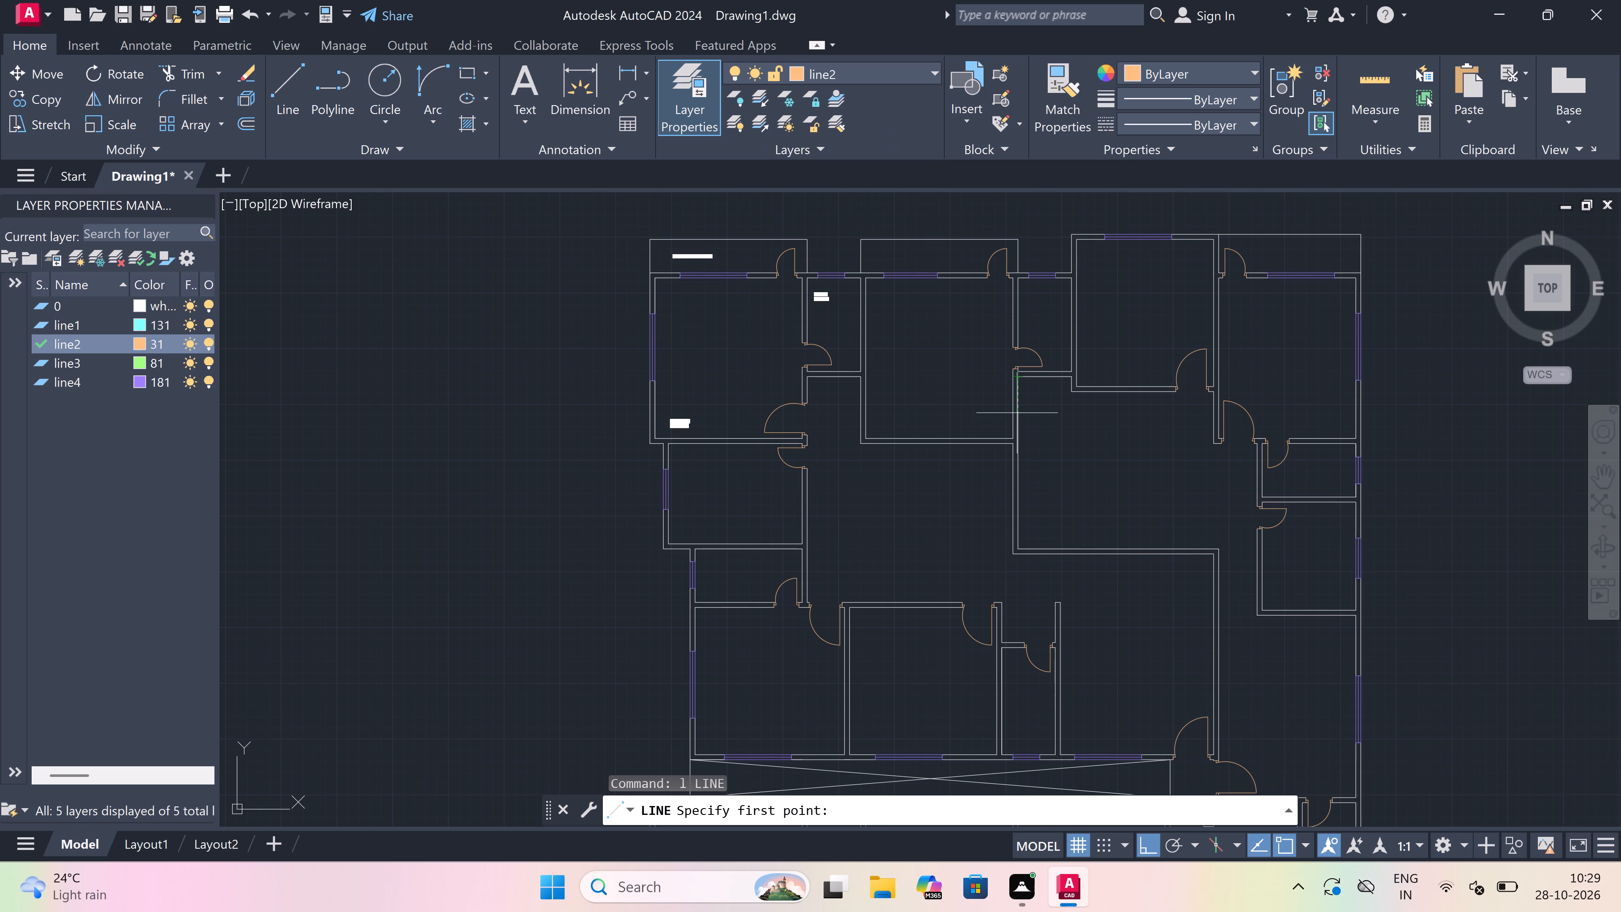
# Draw a line across the east wall near the southeast corner of the room east of the toilet, with a 2" stop and 3' door leaf.
pyautogui.scroll(4, 1017, 414)
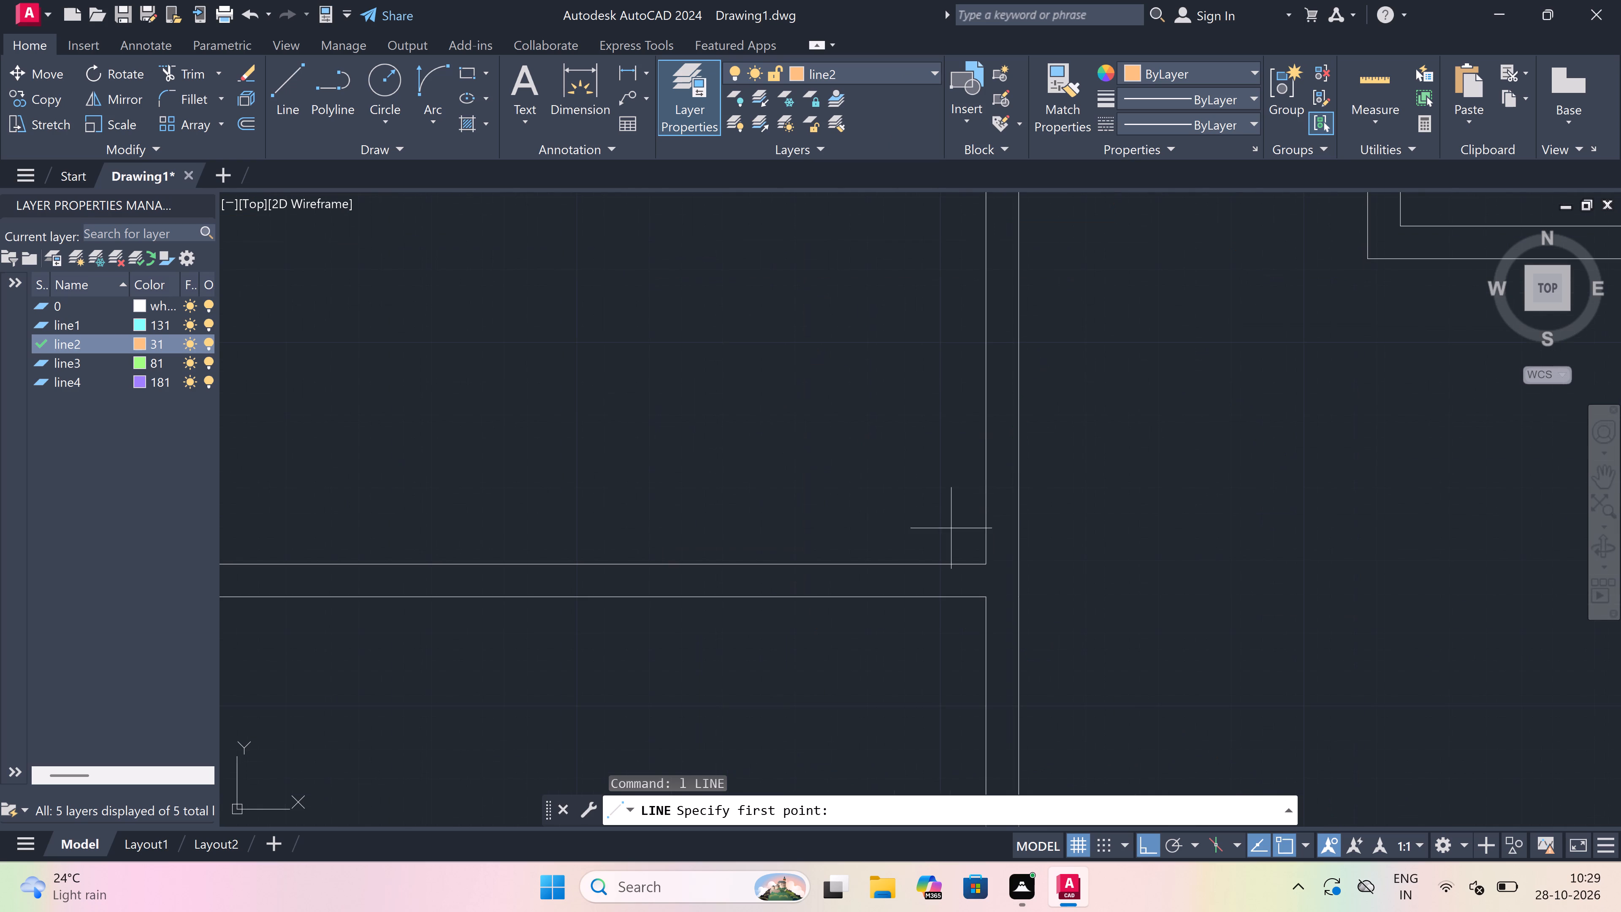
pyautogui.moveTo(986, 540); pyautogui.dragTo(987, 535)
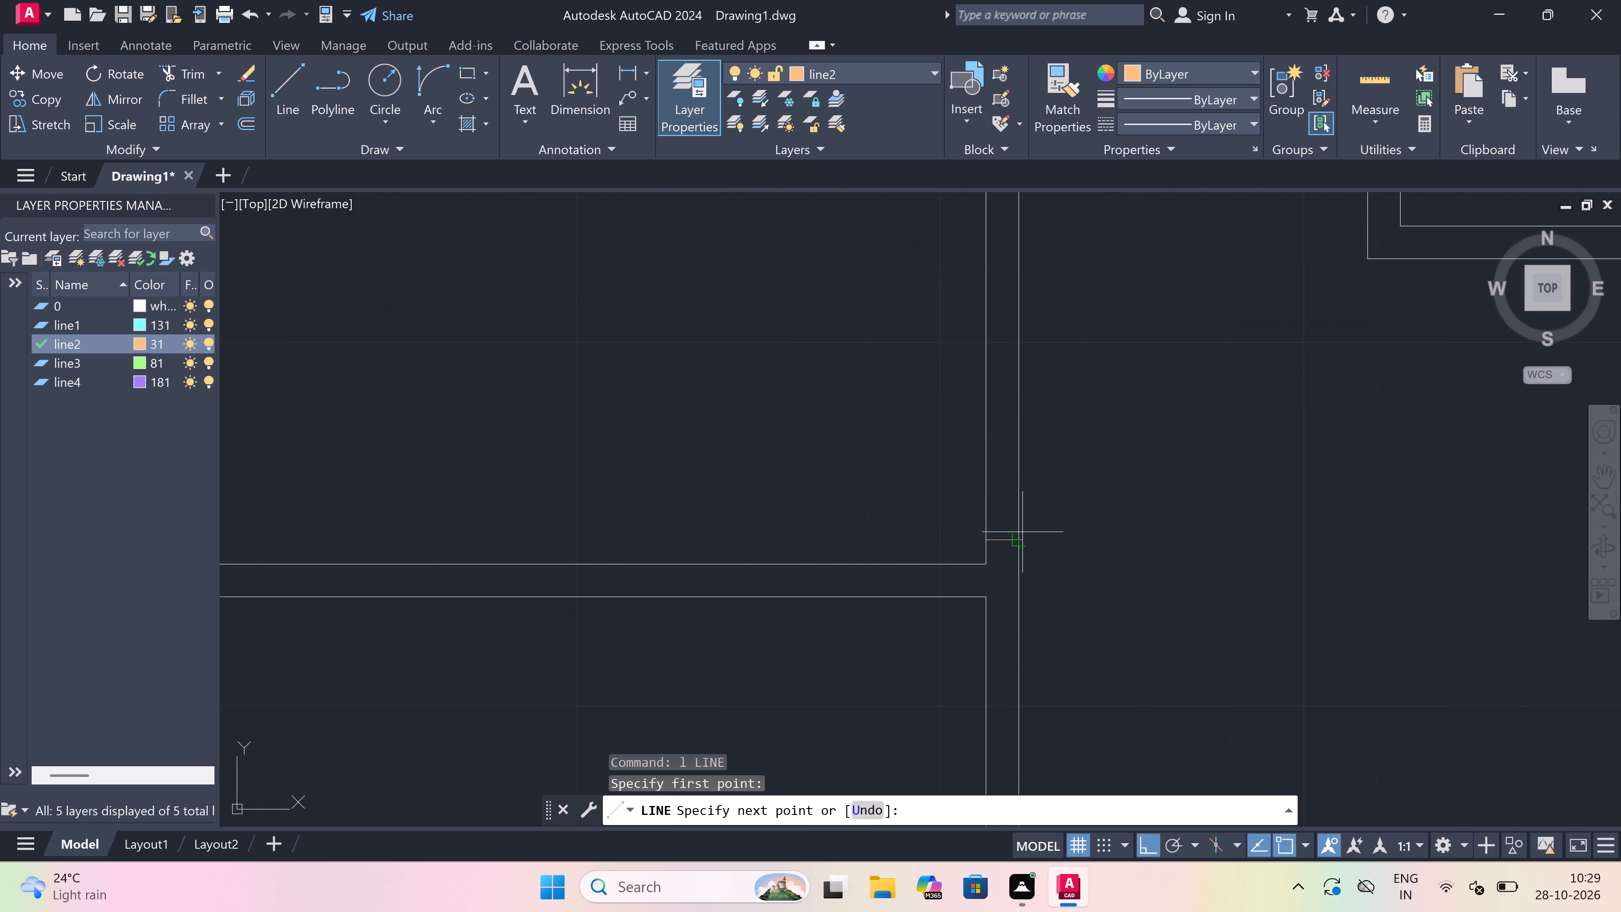
pyautogui.press('Escape')
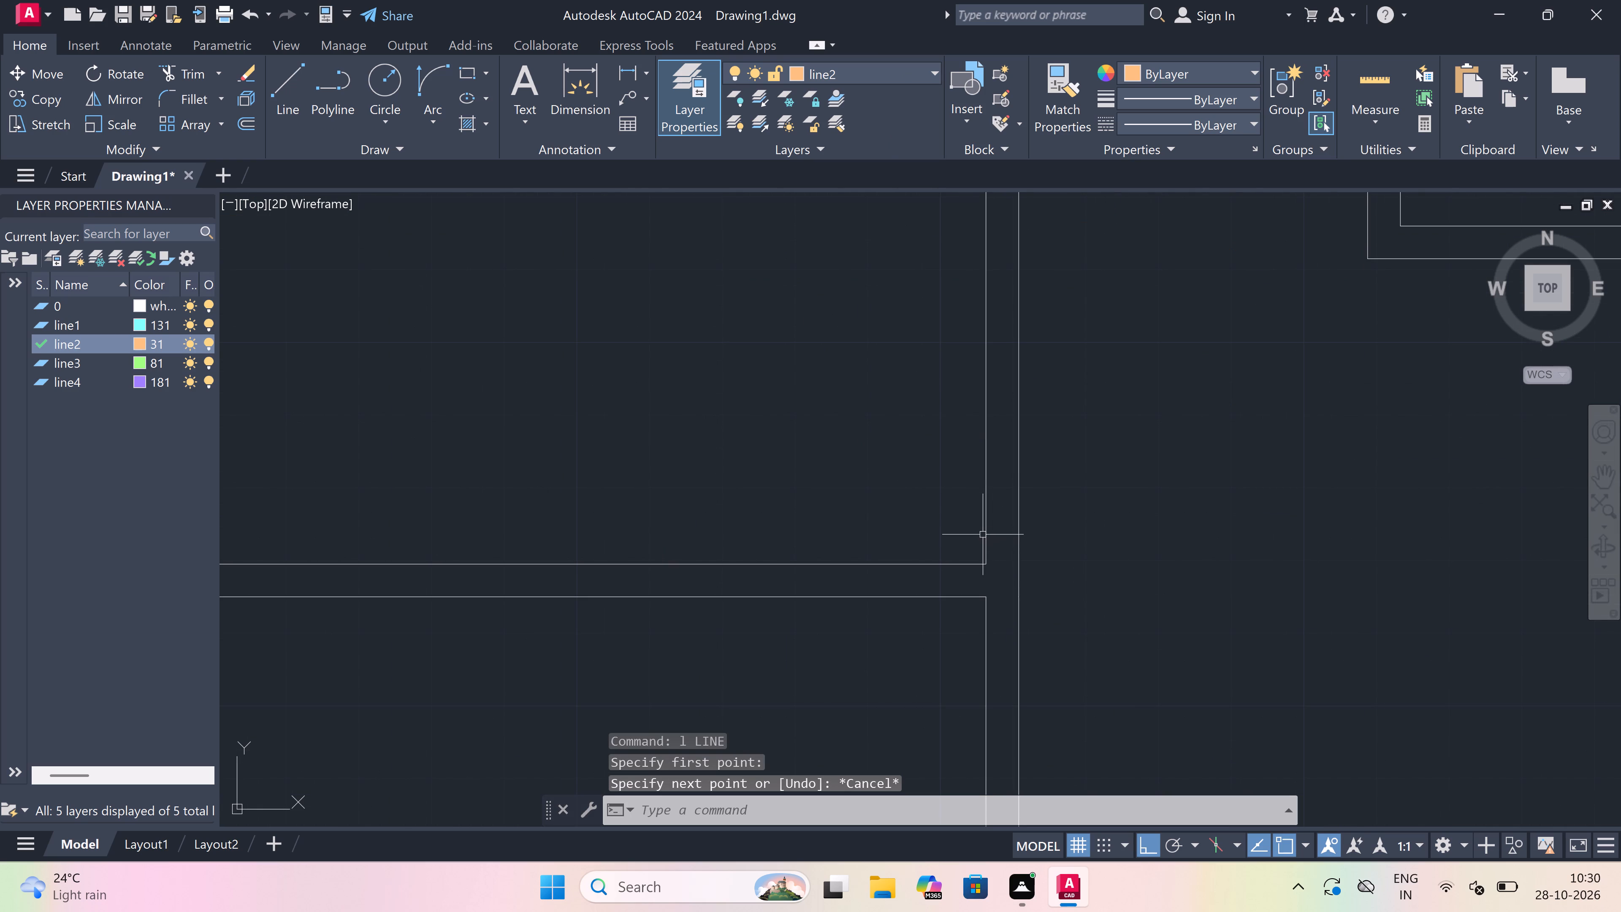
pyautogui.press('space')
pyautogui.moveTo(983, 534); pyautogui.dragTo(992, 533)
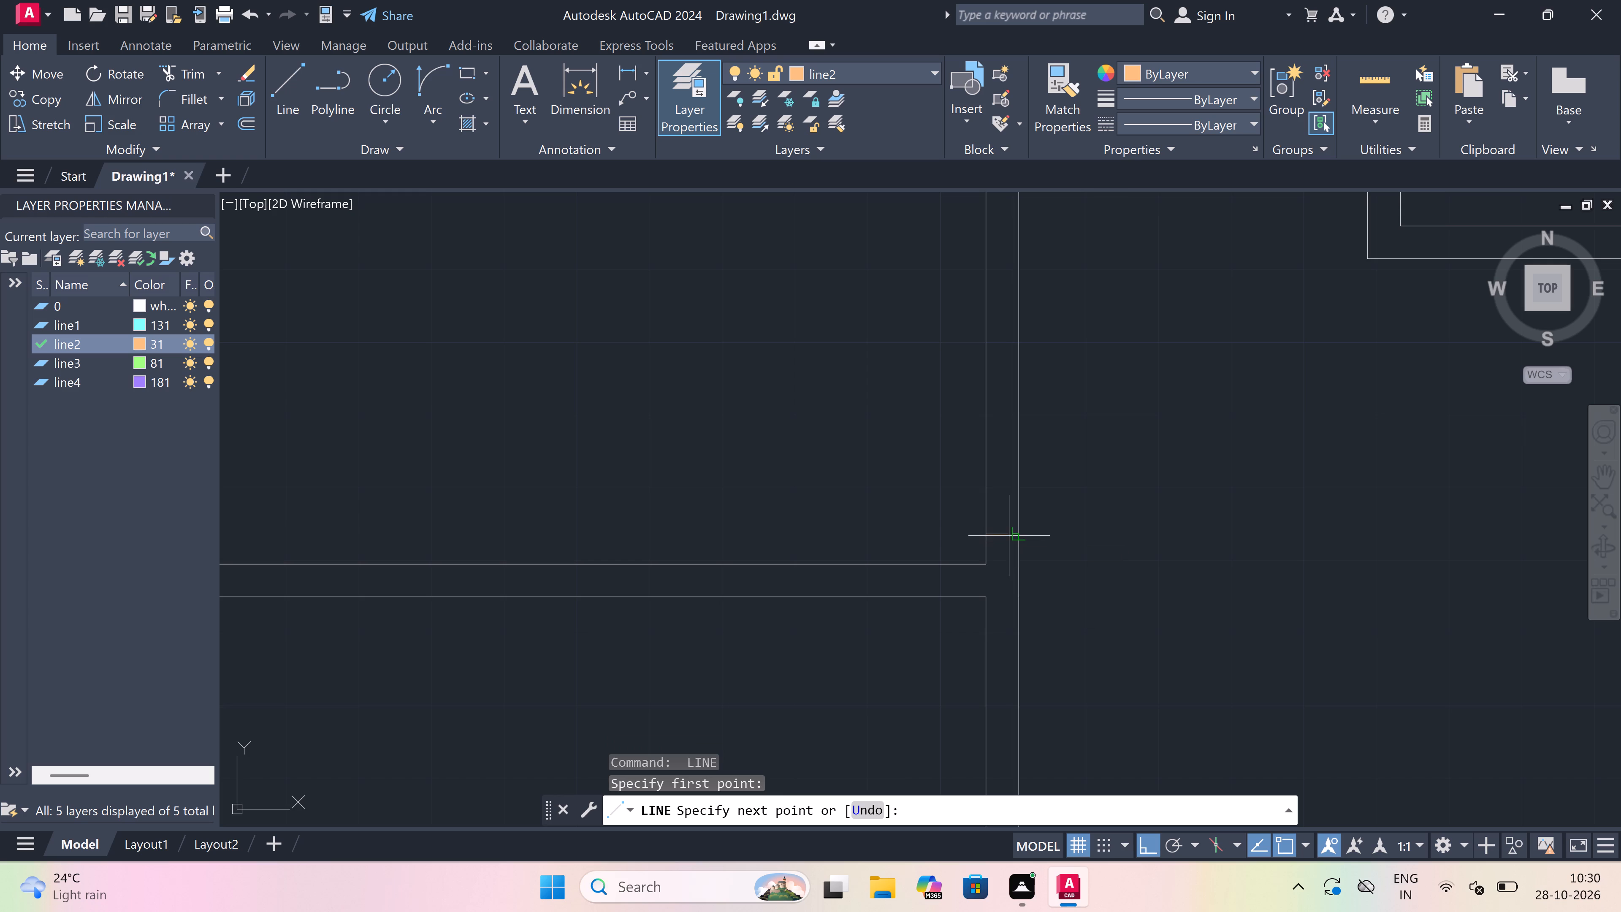
pyautogui.click(1010, 535)
pyautogui.moveTo(998, 533); pyautogui.dragTo(1001, 511)
pyautogui.write('2"')
pyautogui.press('space')
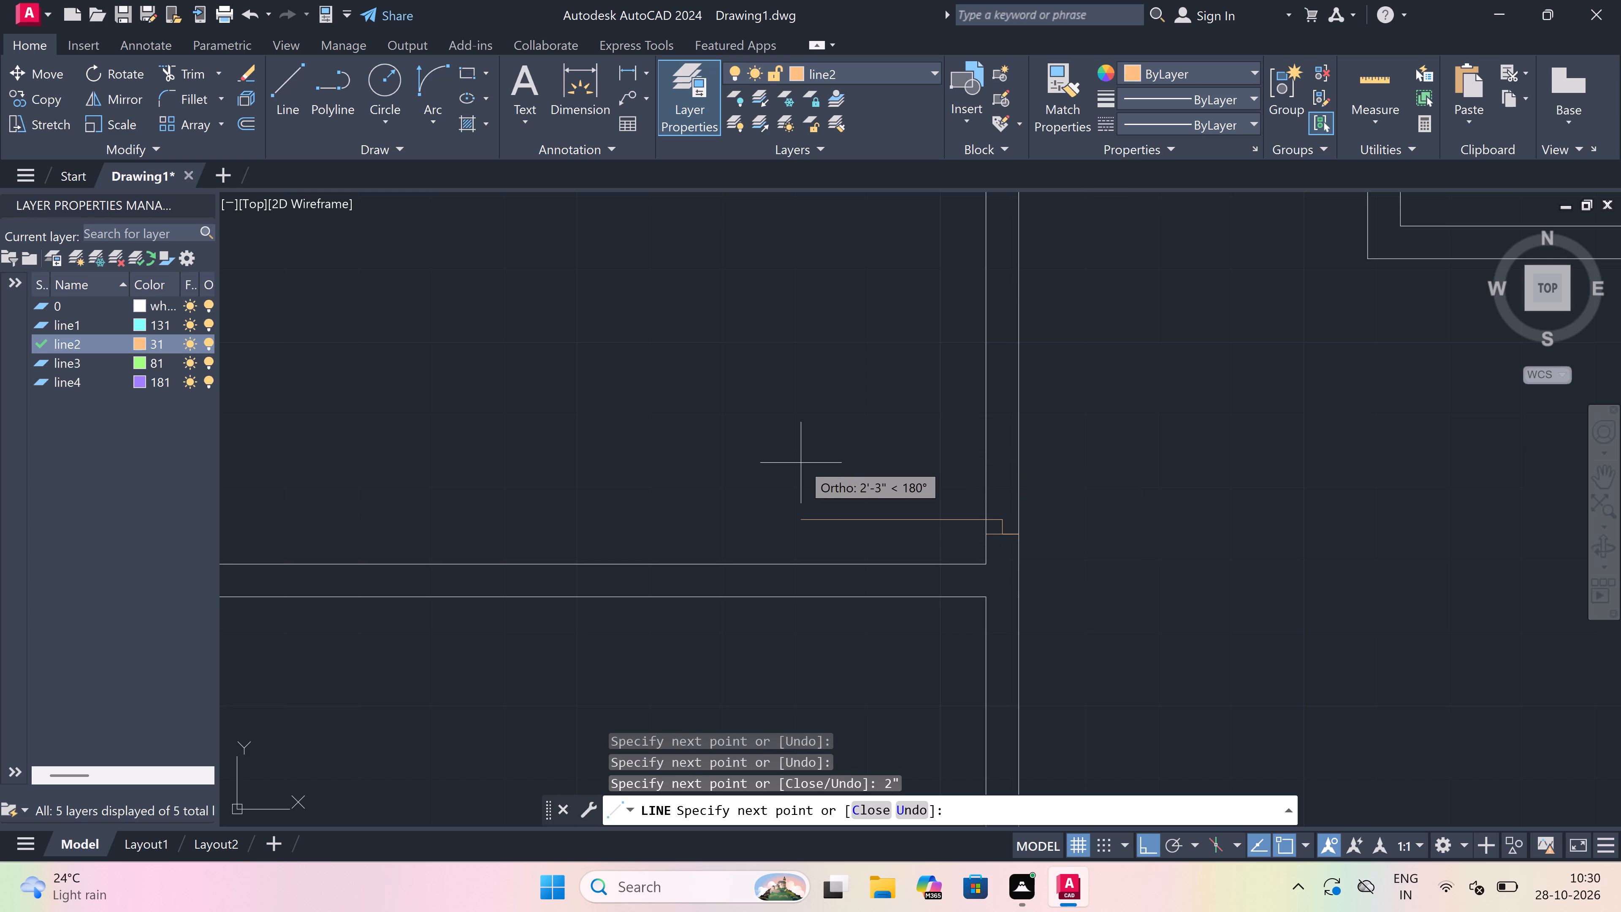
pyautogui.write("3'")
pyautogui.press('space')
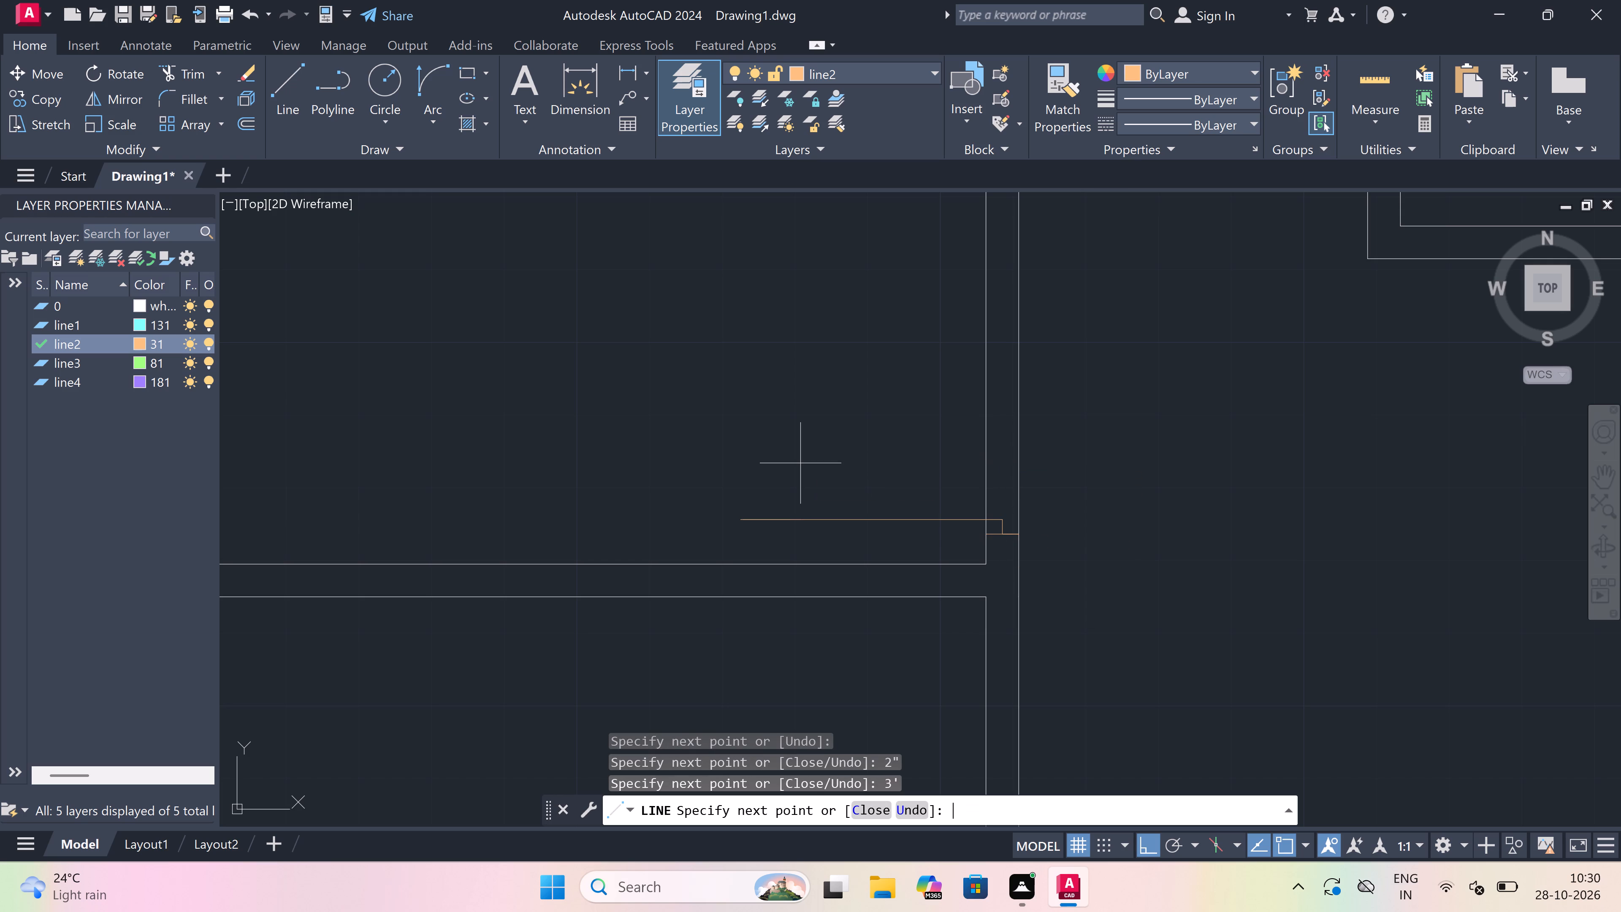
pyautogui.press('Escape')
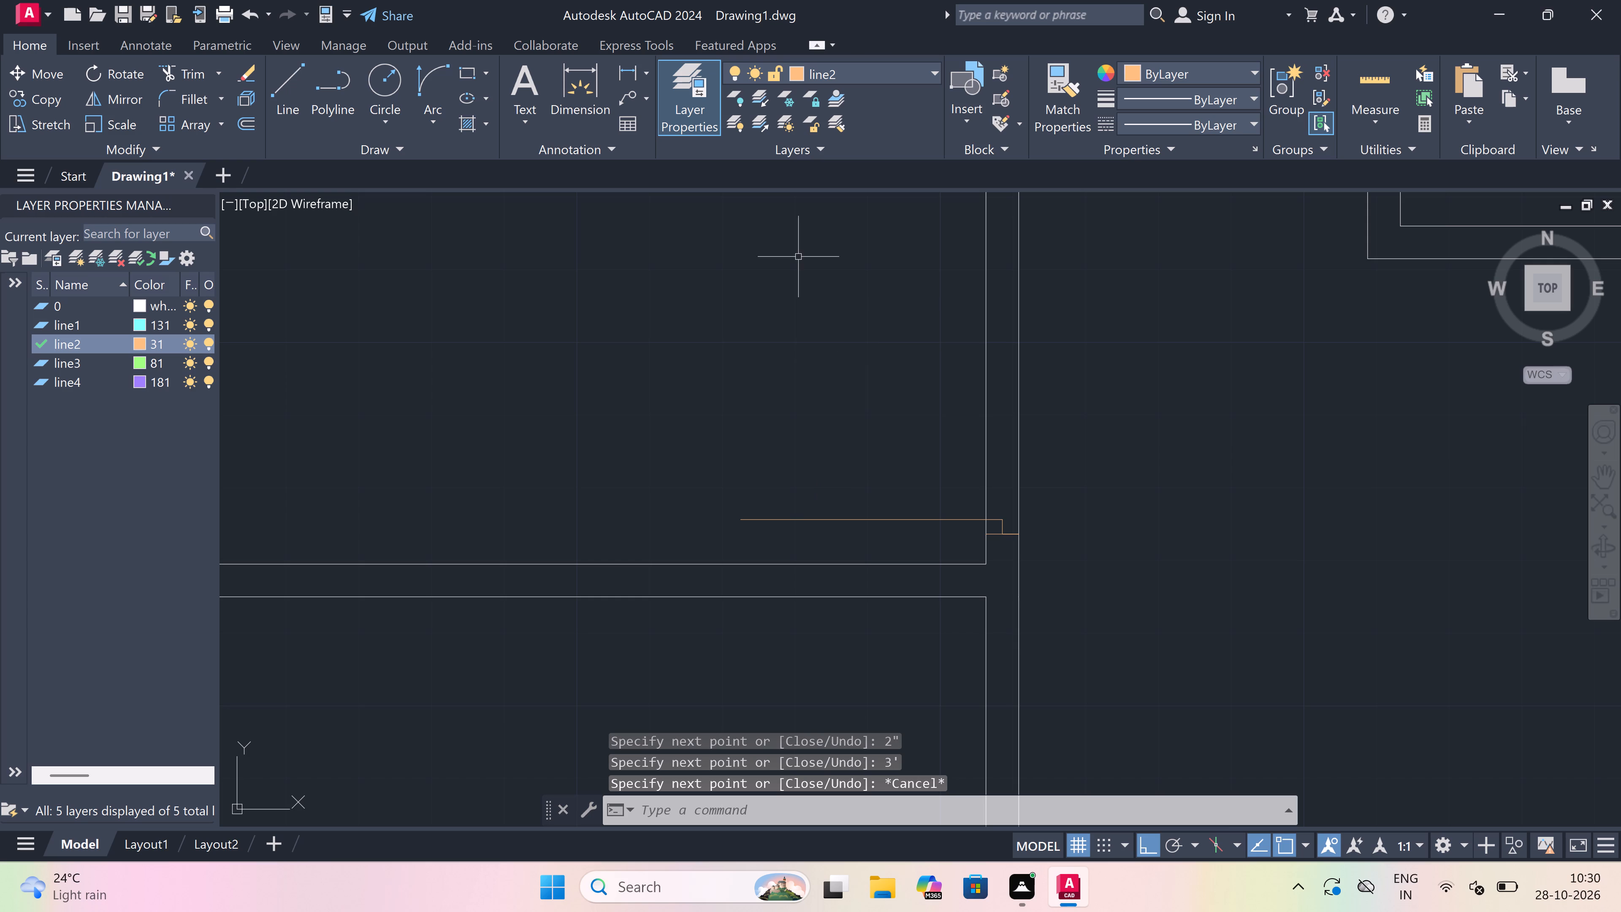
# Draw the opposite jamb line across the same wall north of the door leaf, with a 2" stop at its midpoint.
pyautogui.press('space')
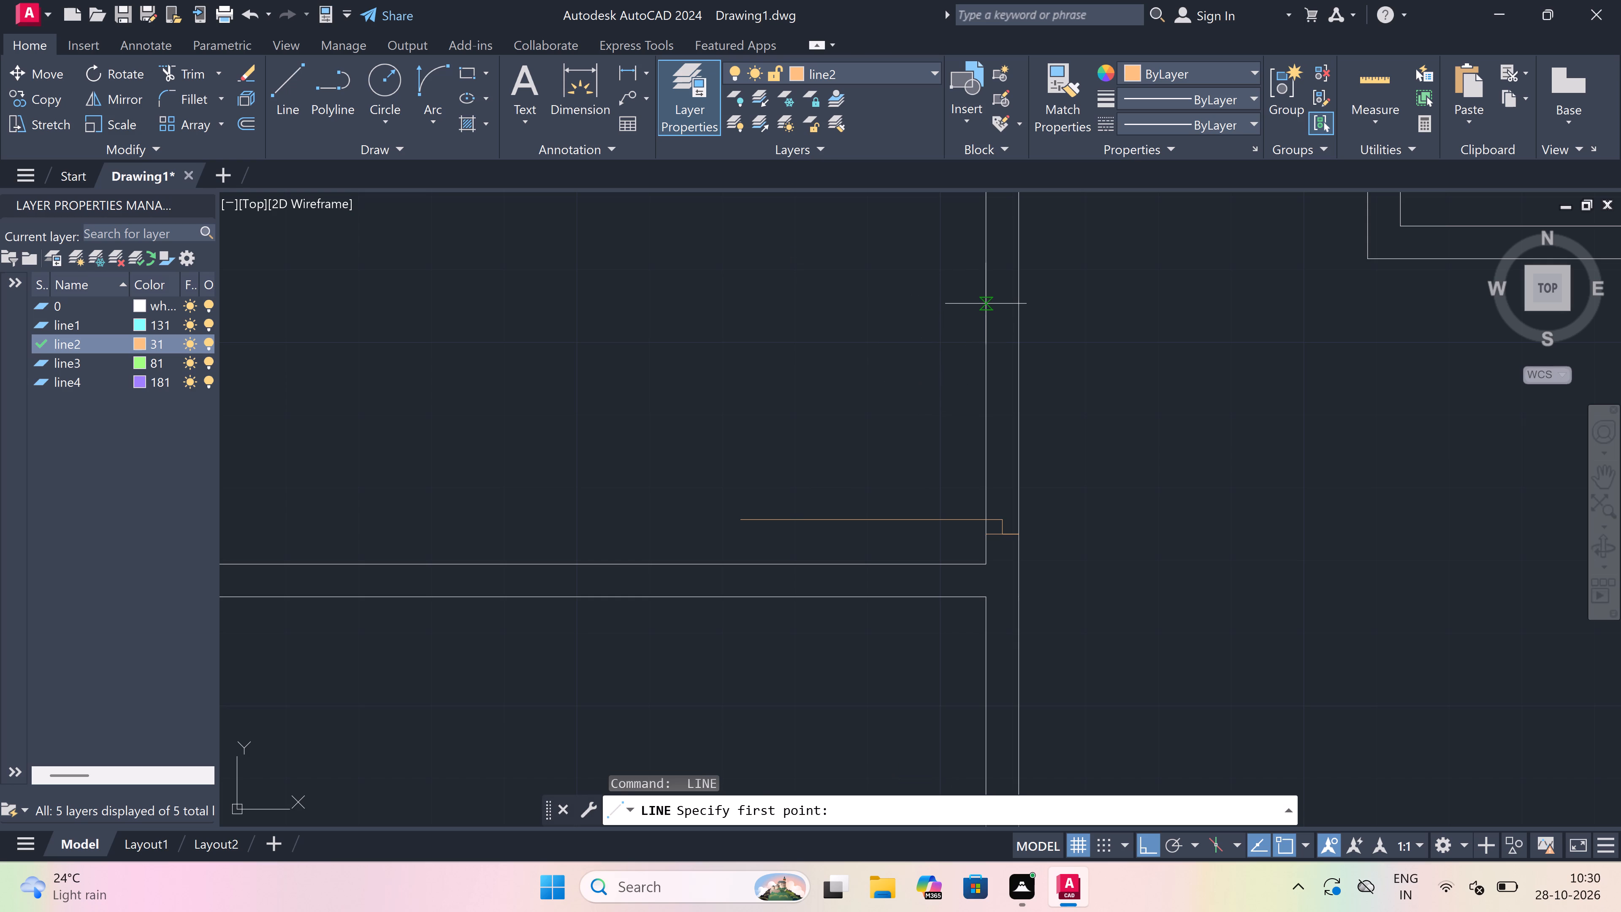
pyautogui.click(986, 301)
pyautogui.click(1017, 299)
pyautogui.moveTo(1008, 296); pyautogui.dragTo(1008, 310)
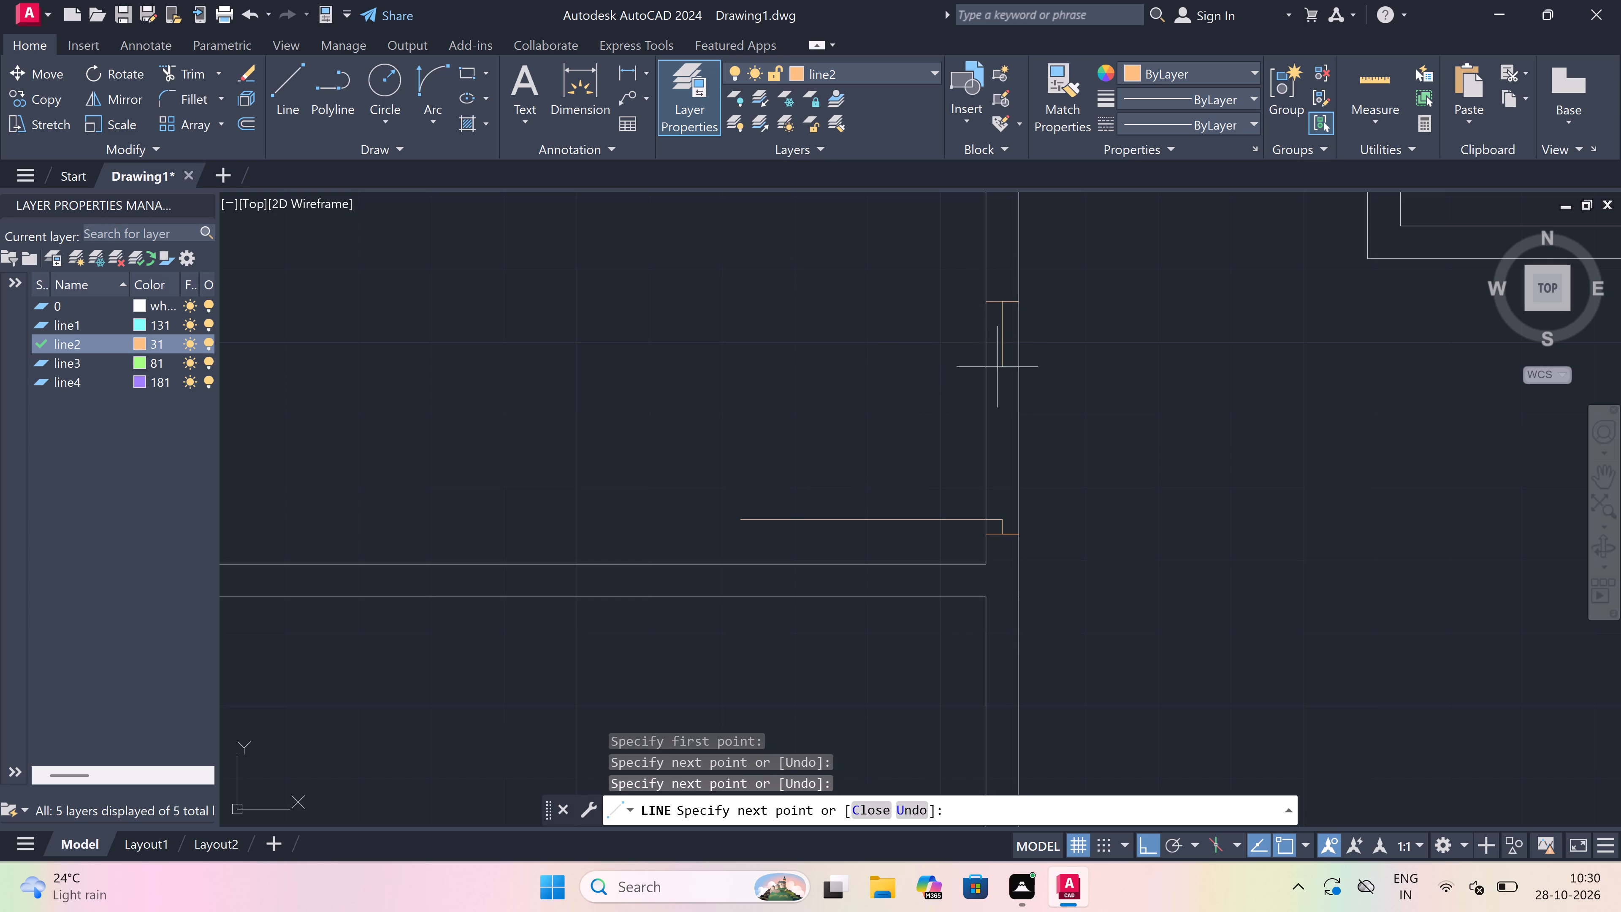
pyautogui.press('2')
pyautogui.hotkey('shift', '"')
pyautogui.press('space')
pyautogui.press('Escape')
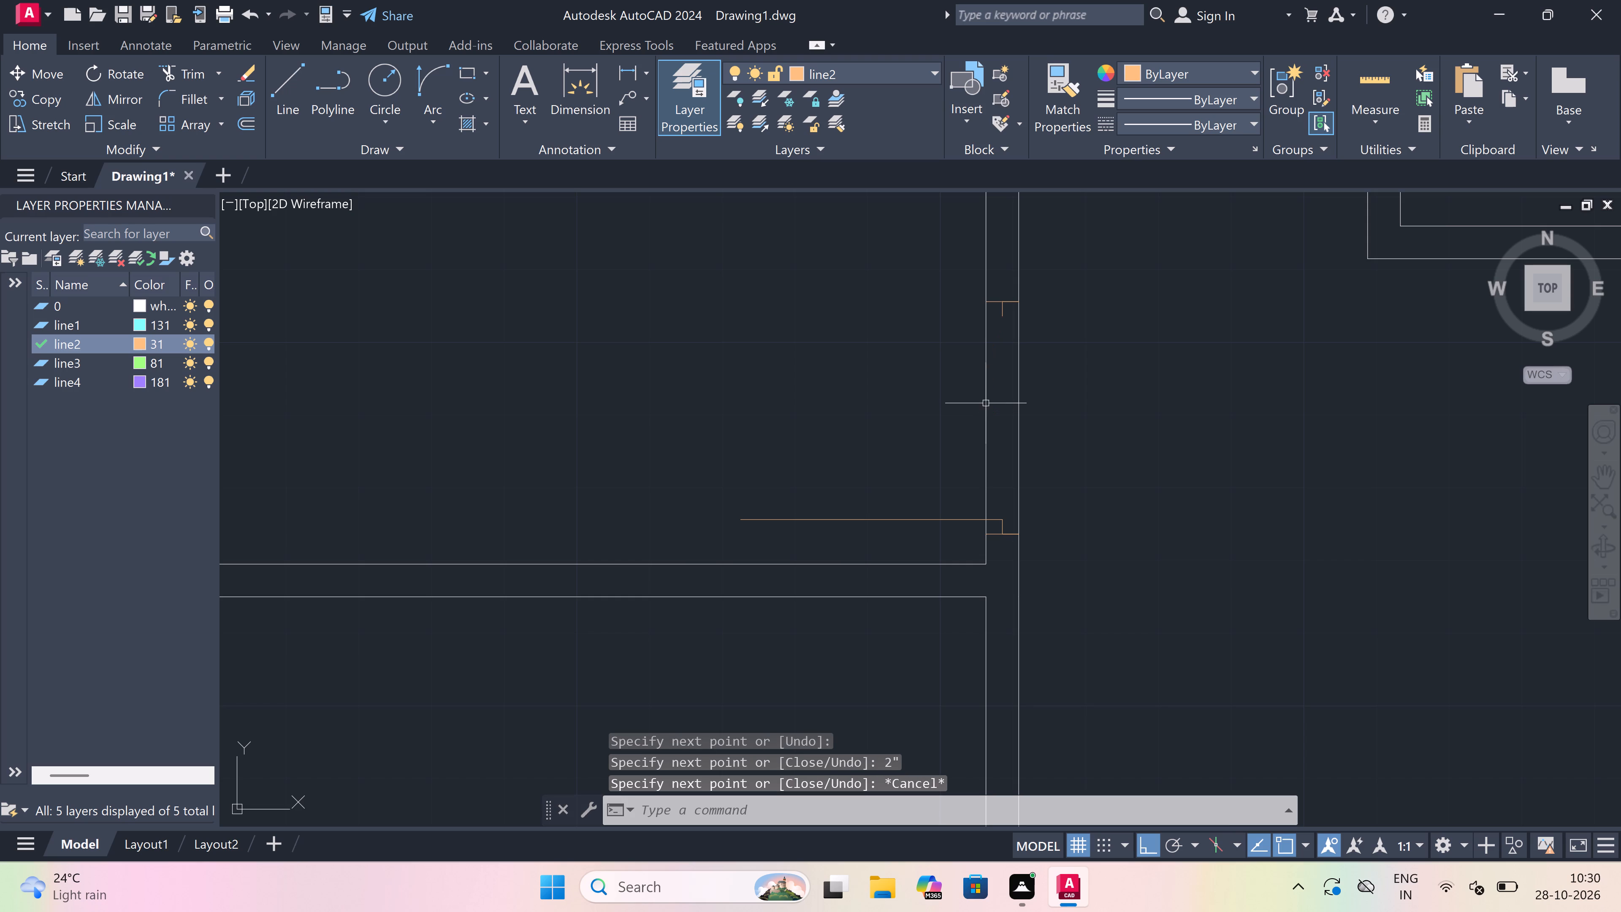
# Draw the door swing as a start-end-direction arc from the leaf's free end to the opposite jamb's 2" stop.
pyautogui.click(420, 82)
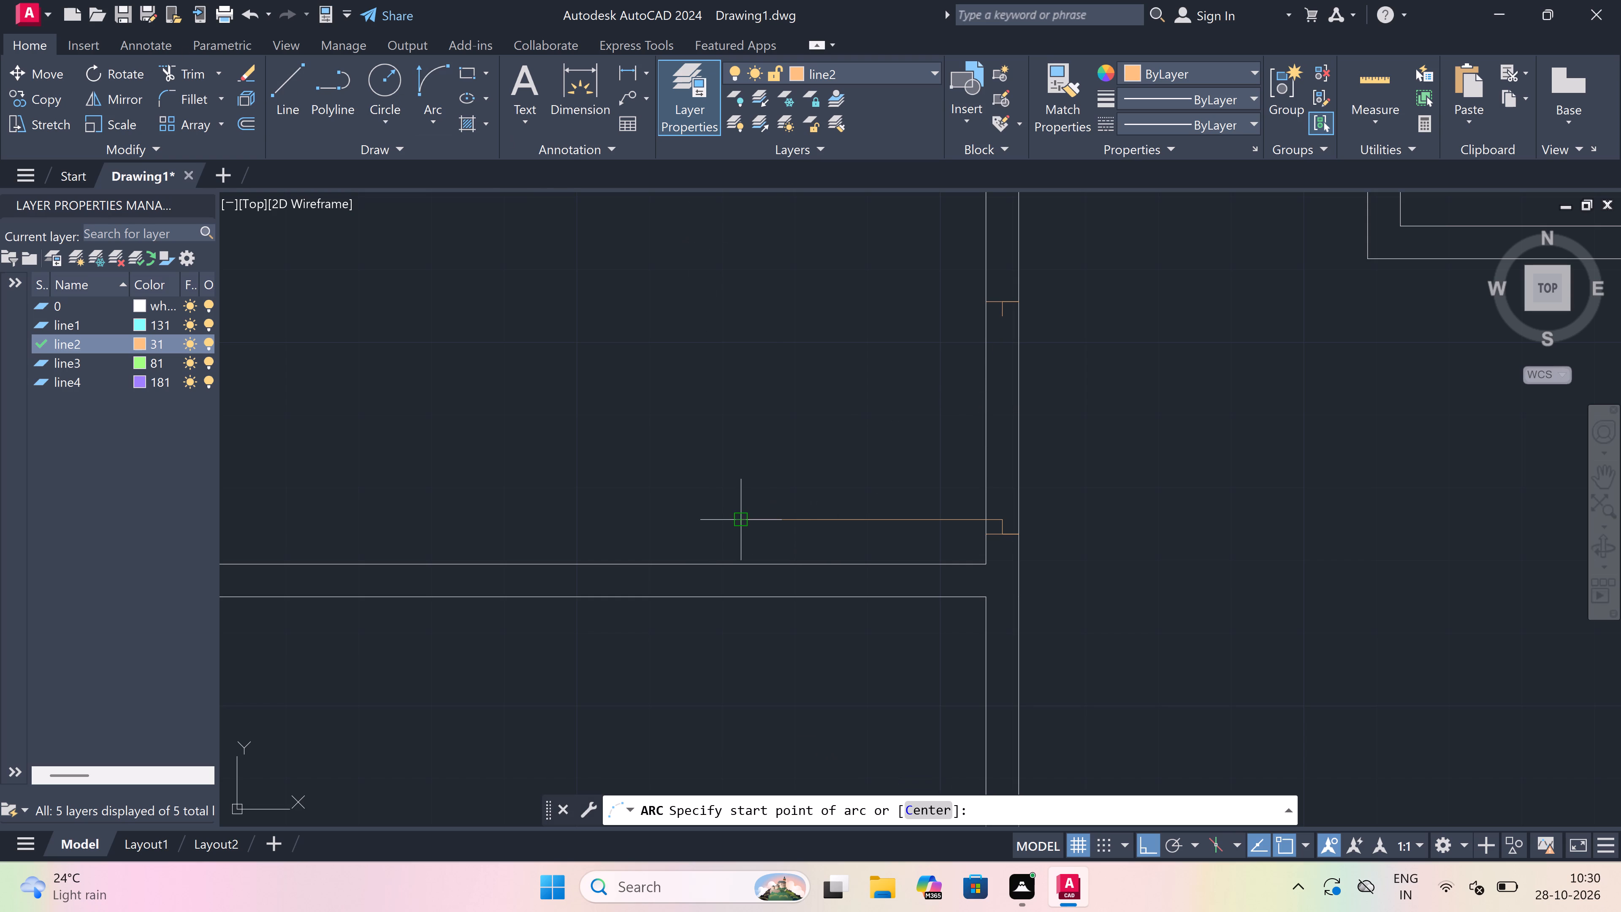
pyautogui.moveTo(744, 516); pyautogui.dragTo(853, 443)
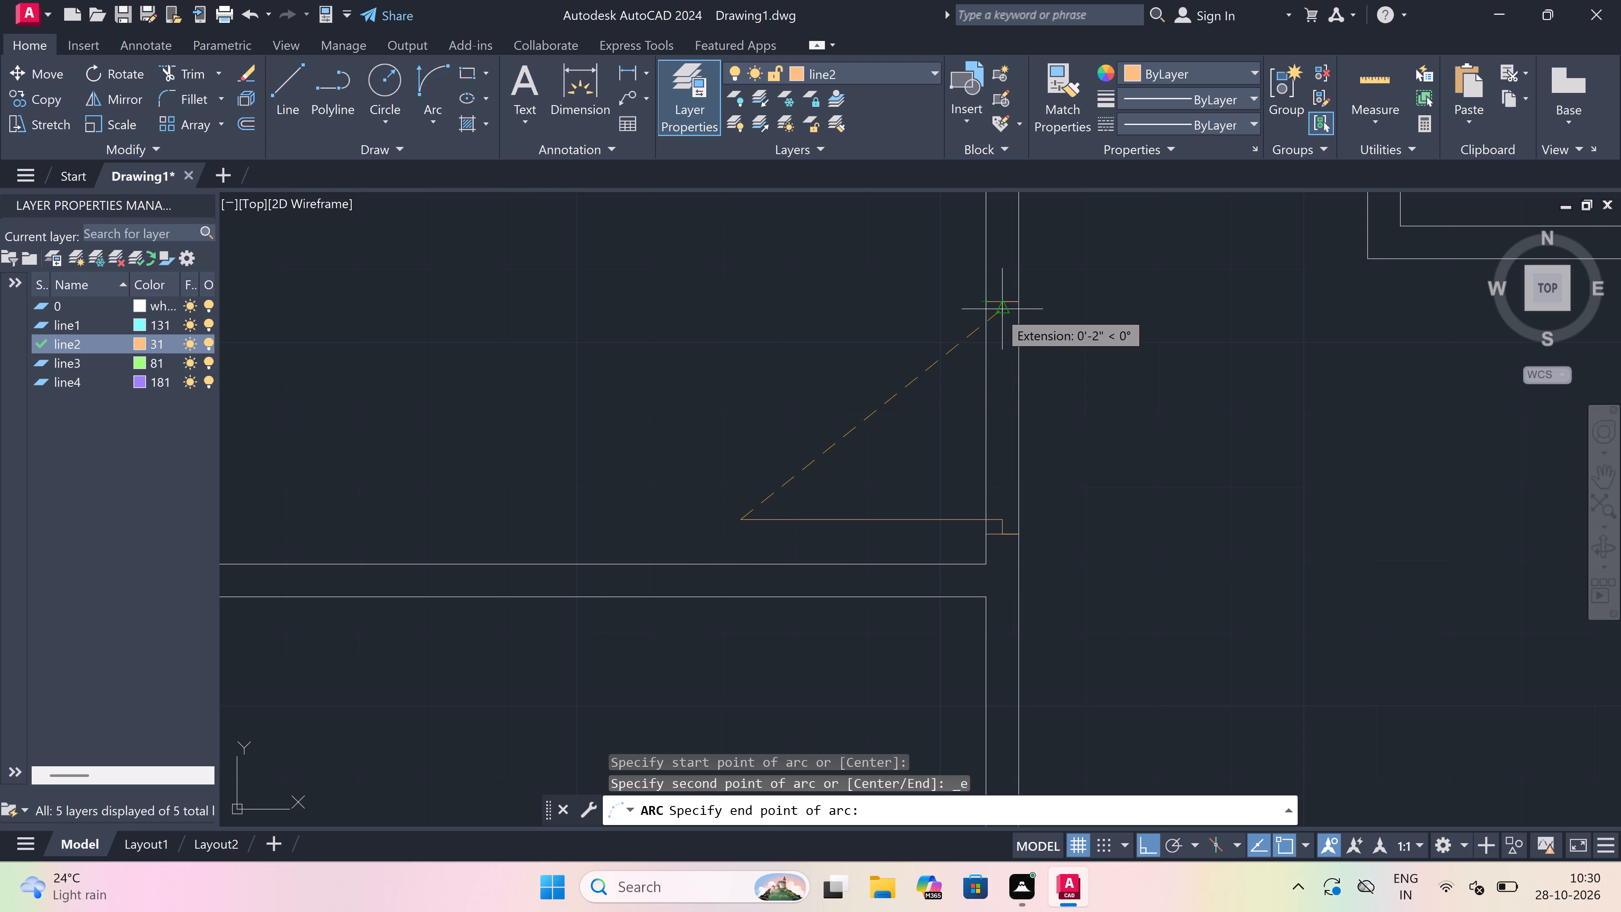
pyautogui.click(1005, 317)
pyautogui.moveTo(808, 316); pyautogui.dragTo(829, 325)
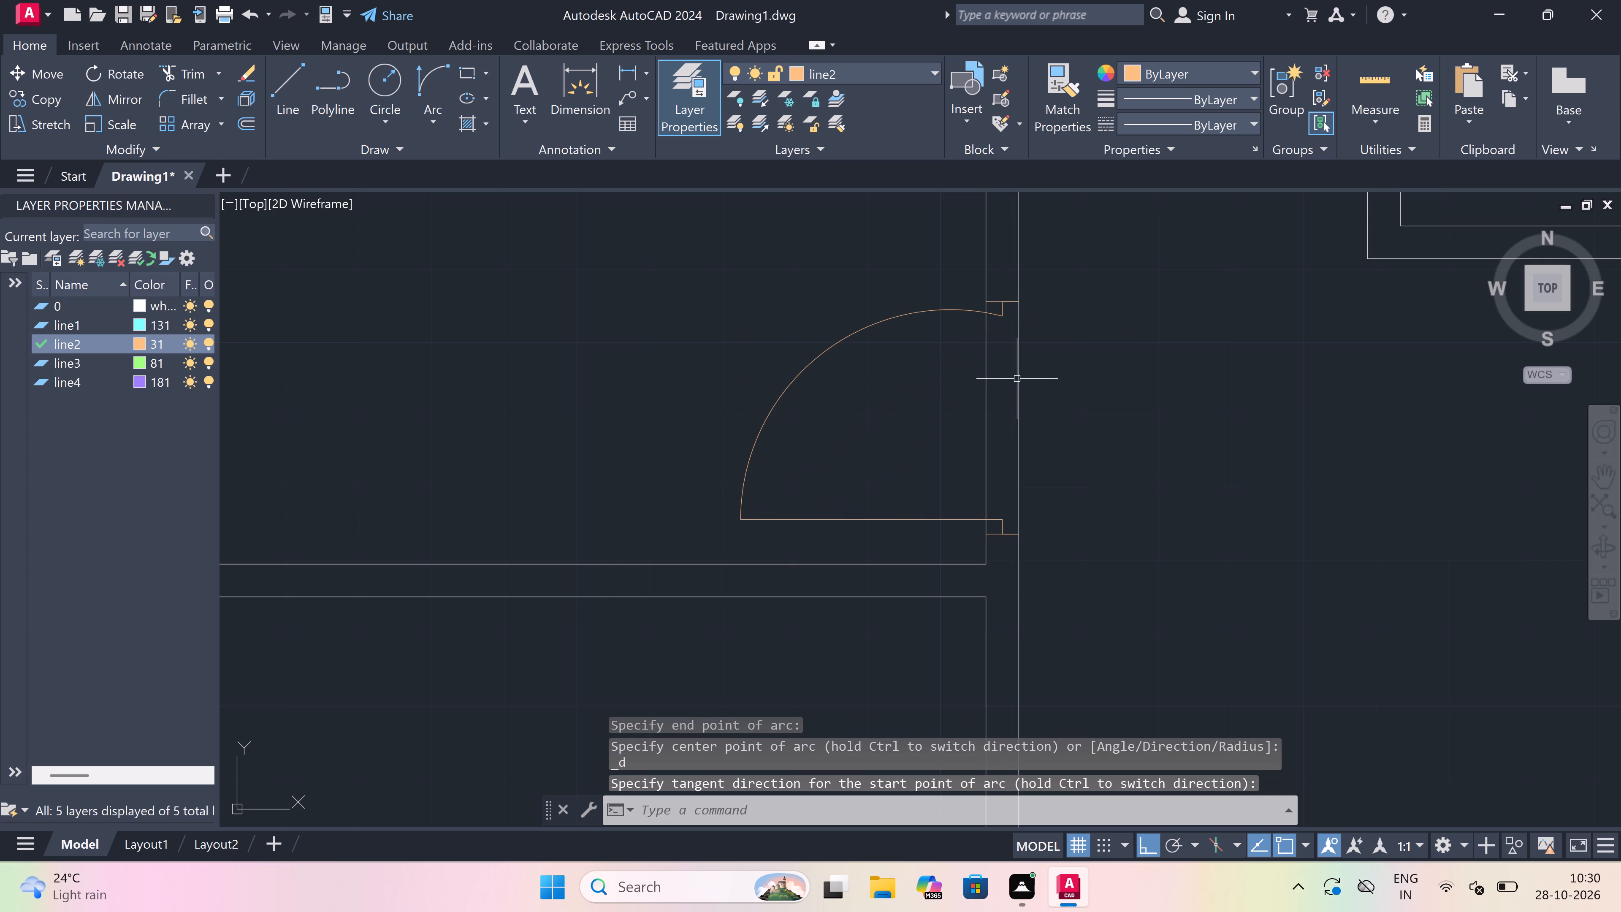
# Trim the two wall lines between the new jambs to open the doorway.
pyautogui.write('tr')
pyautogui.press('space')
pyautogui.moveTo(968, 430); pyautogui.dragTo(1003, 430)
pyautogui.moveTo(1175, 444); pyautogui.dragTo(1167, 442)
pyautogui.press('Escape')
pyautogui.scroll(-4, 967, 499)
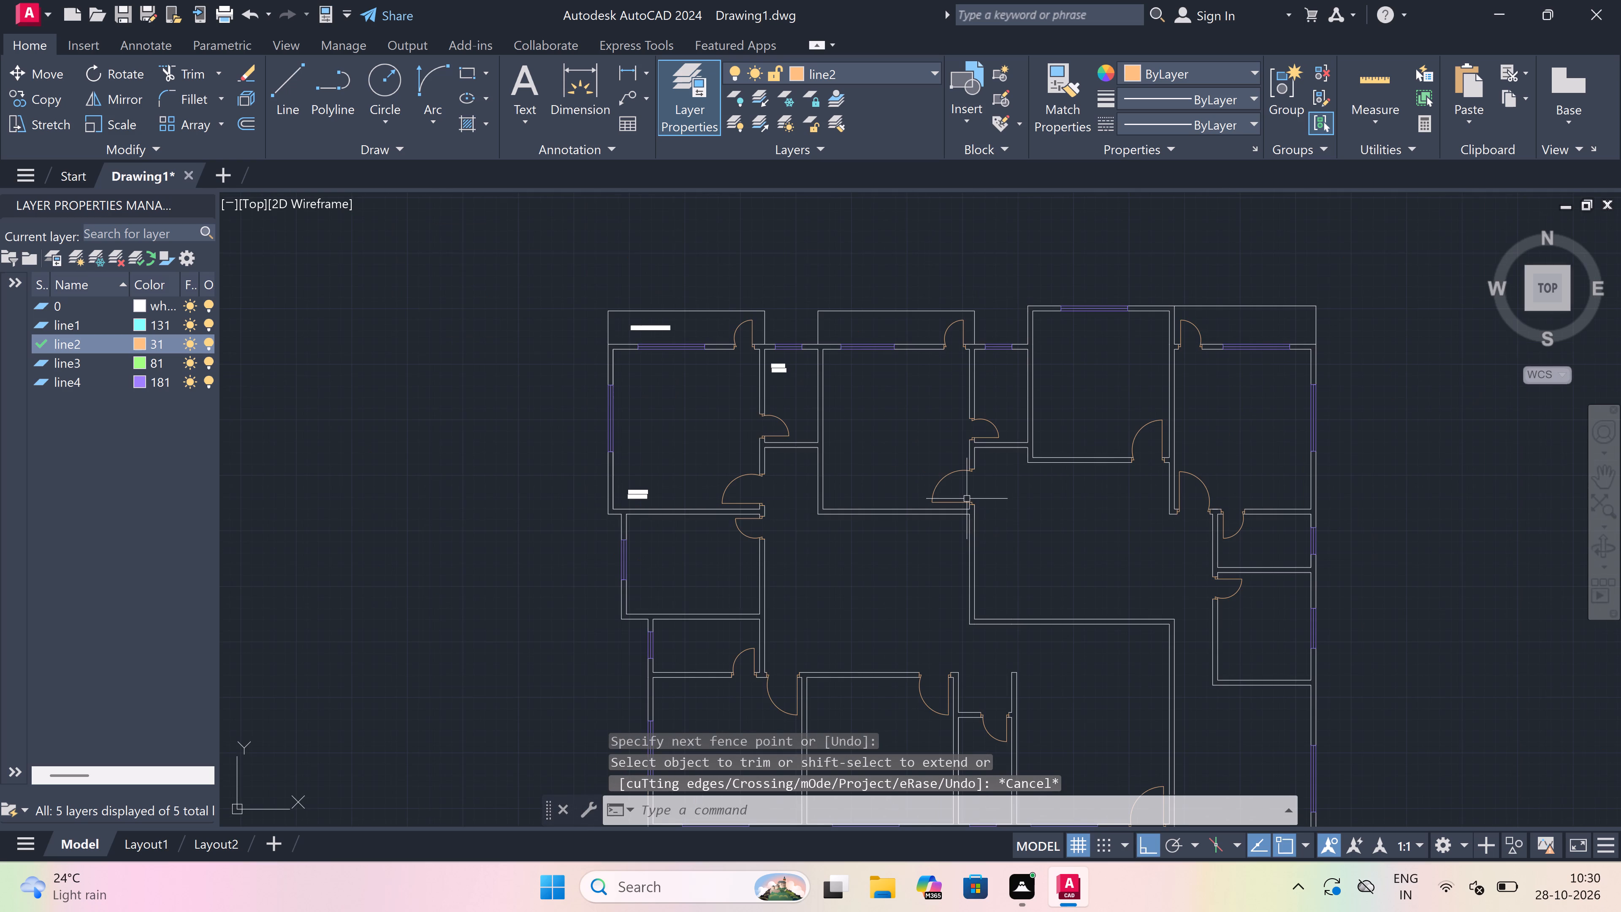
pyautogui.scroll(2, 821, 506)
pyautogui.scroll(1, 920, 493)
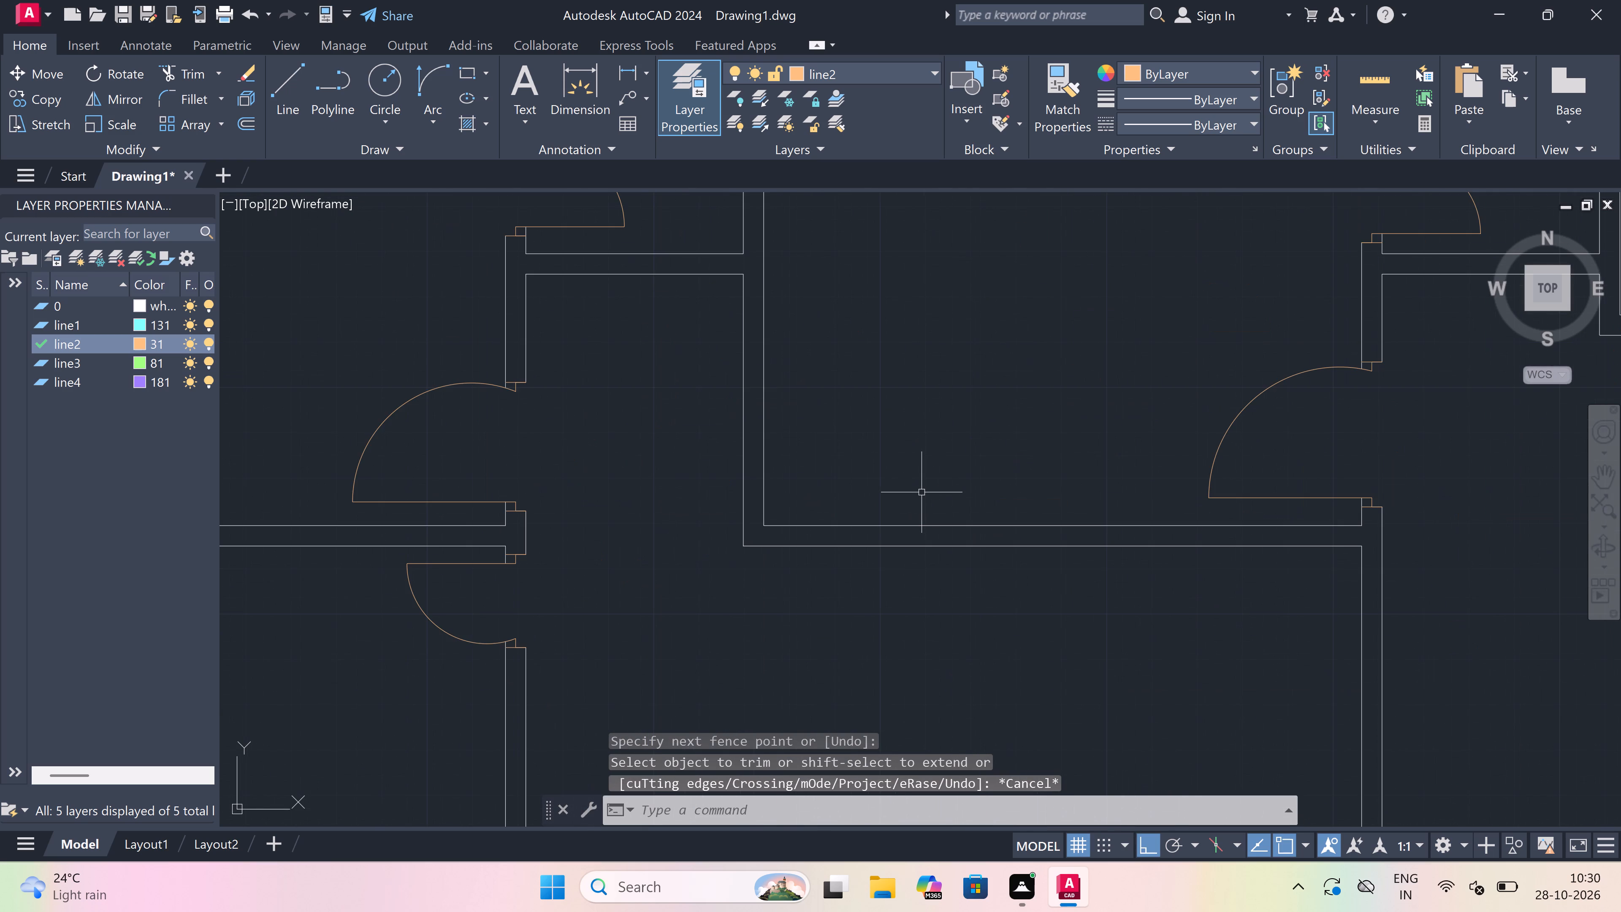
# Add a two-line multiline text label "BEDROOM" and "11'0"x12'0"" near the southwest corner of the room with the new east-wall doorway.
pyautogui.press('m')
pyautogui.press('t')
pyautogui.press('space')
pyautogui.moveTo(810, 472); pyautogui.dragTo(990, 478)
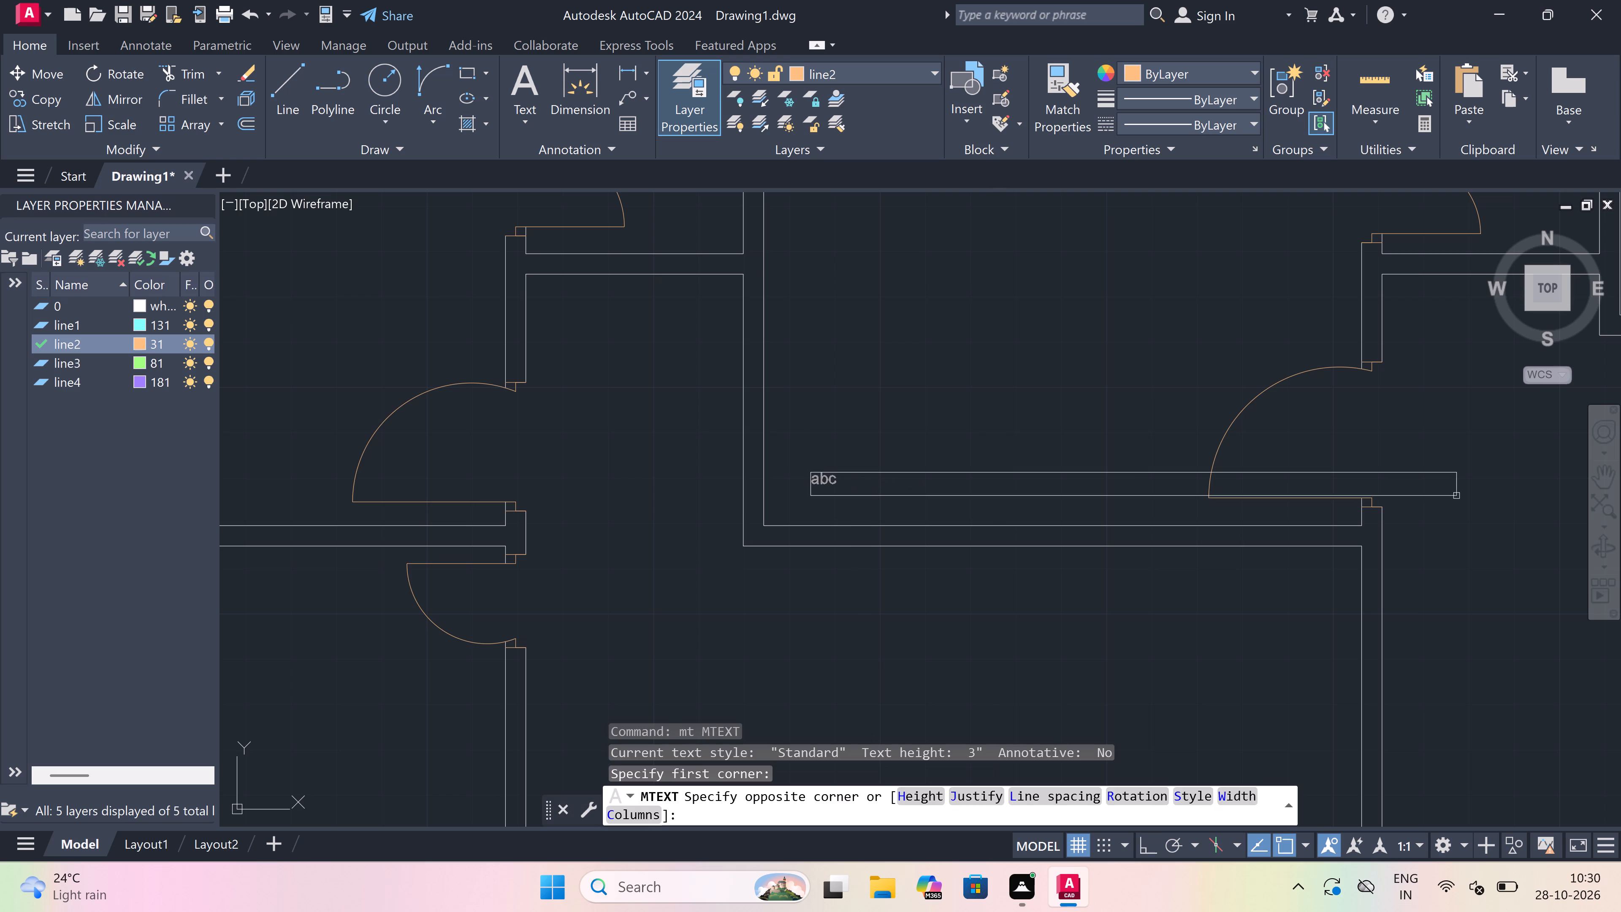
pyautogui.click(1456, 494)
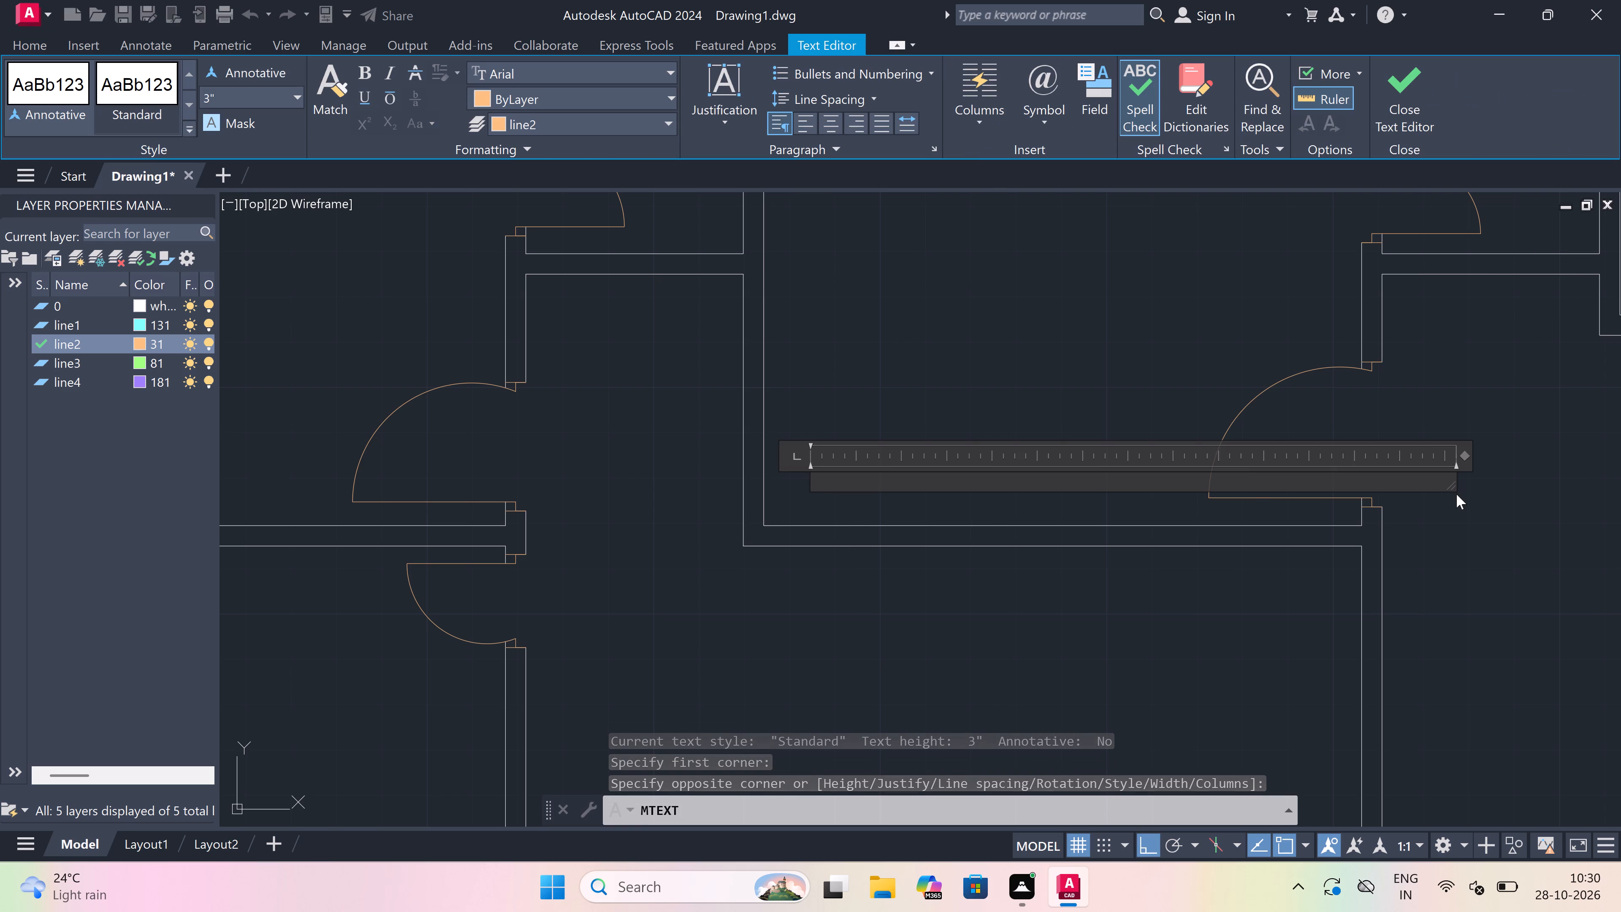
pyautogui.scroll(-4, 1448, 493)
pyautogui.scroll(3, 1448, 492)
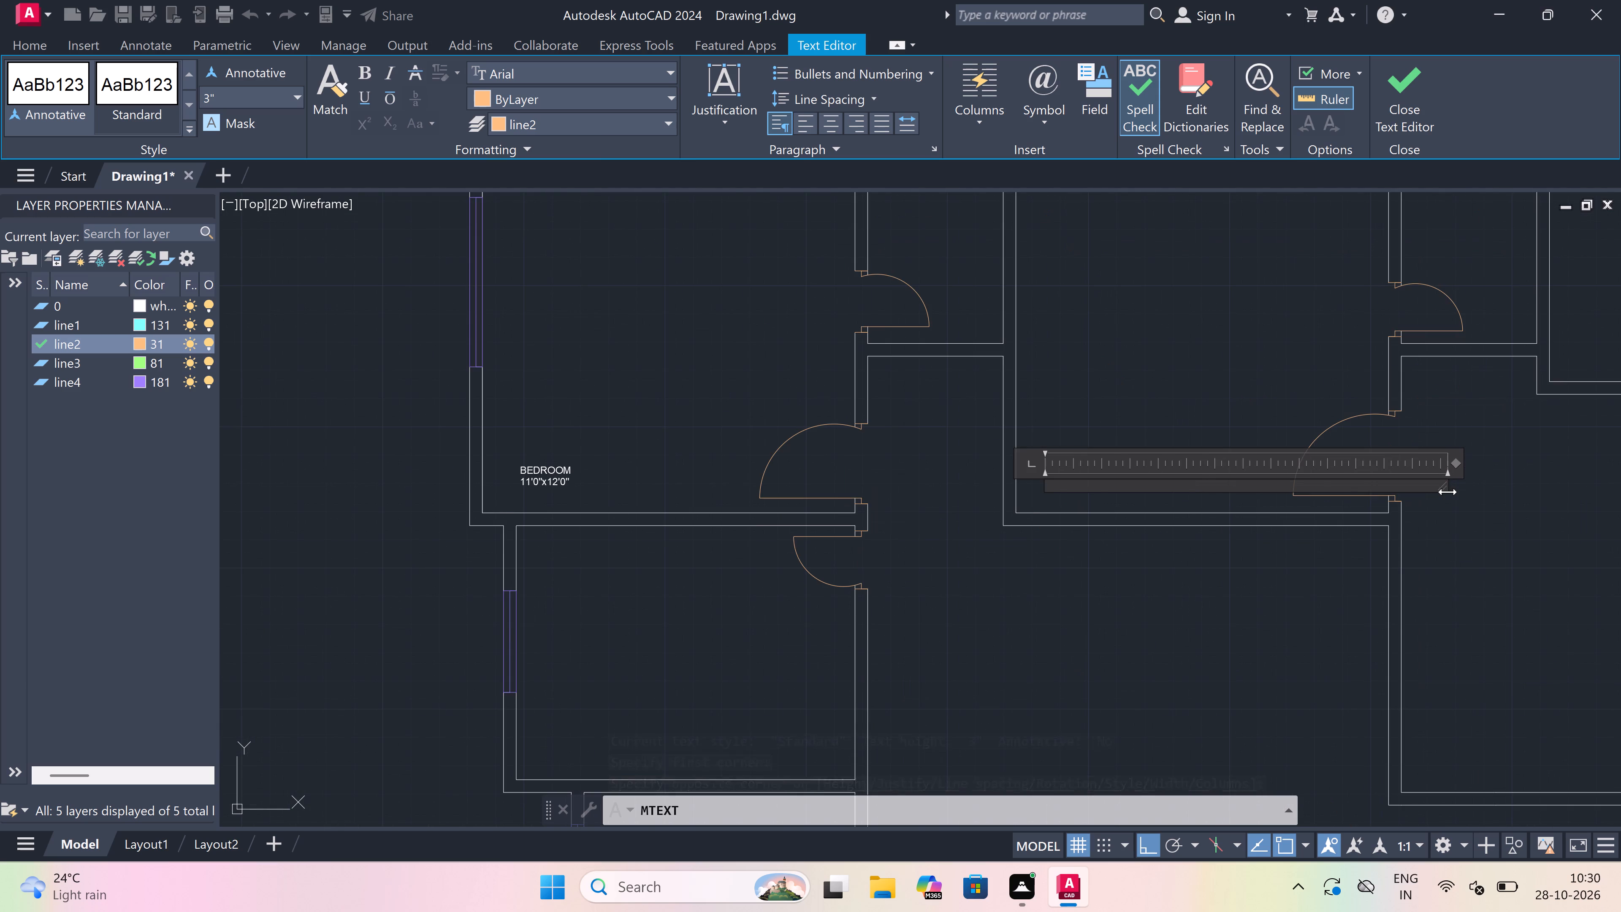
pyautogui.scroll(1, 1448, 492)
pyautogui.write('BEDR')
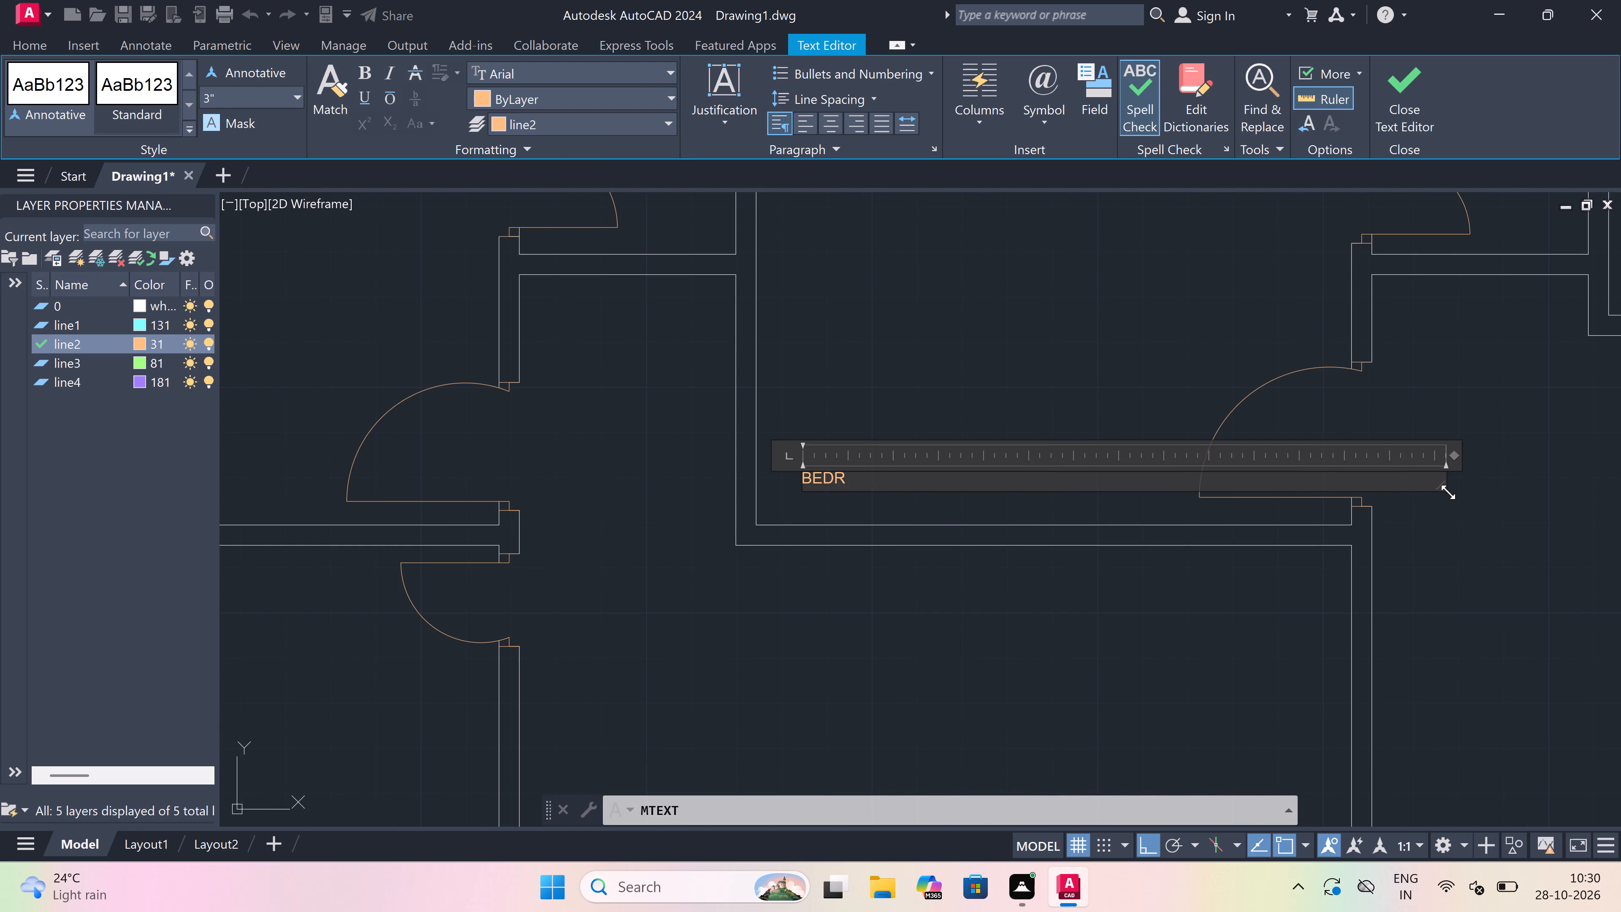
pyautogui.write('OOM')
pyautogui.press('Return')
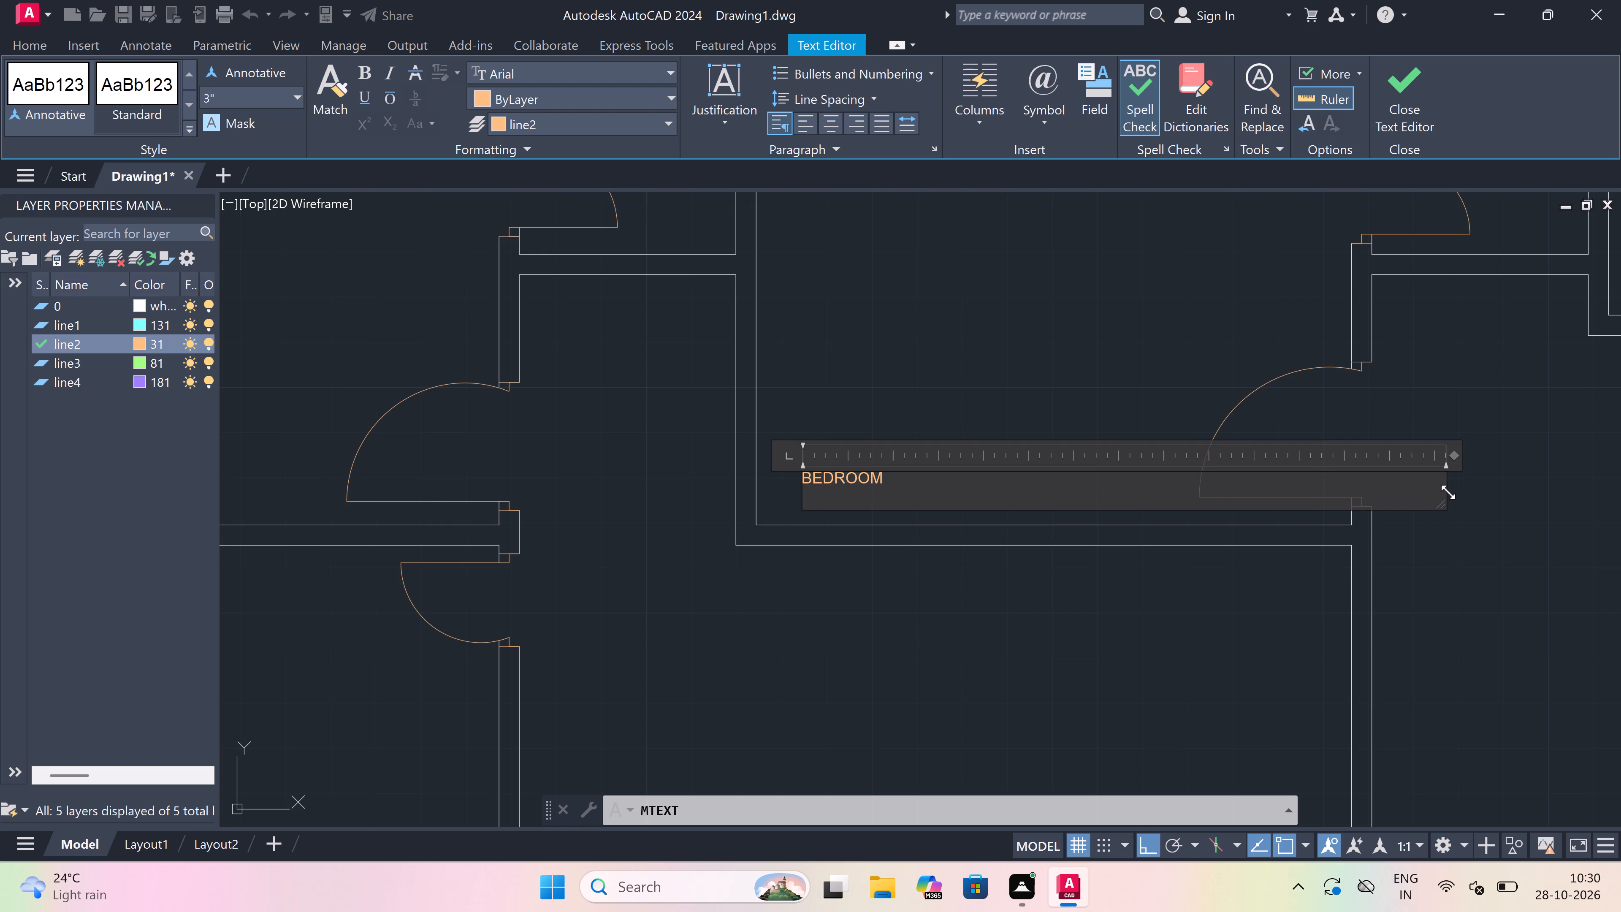
pyautogui.write('11')
pyautogui.write("'0")
pyautogui.write('12')
pyautogui.write("'0")
pyautogui.hotkey('shift', '"')
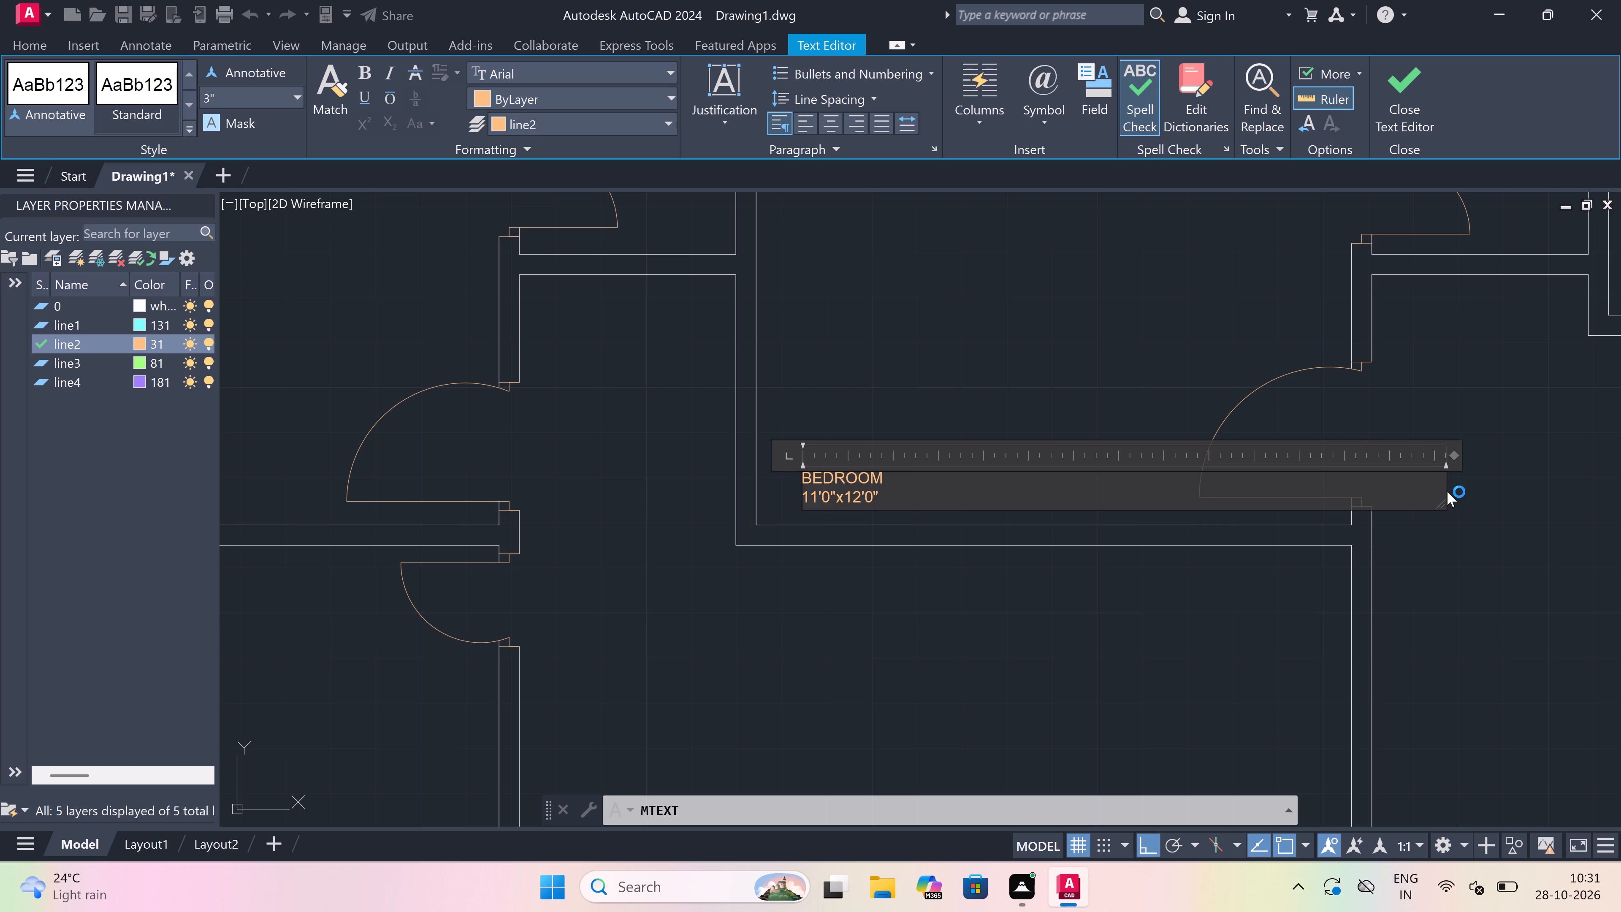
# Put the new bedroom label on layer 0 and finish editing its text.
pyautogui.click(582, 124)
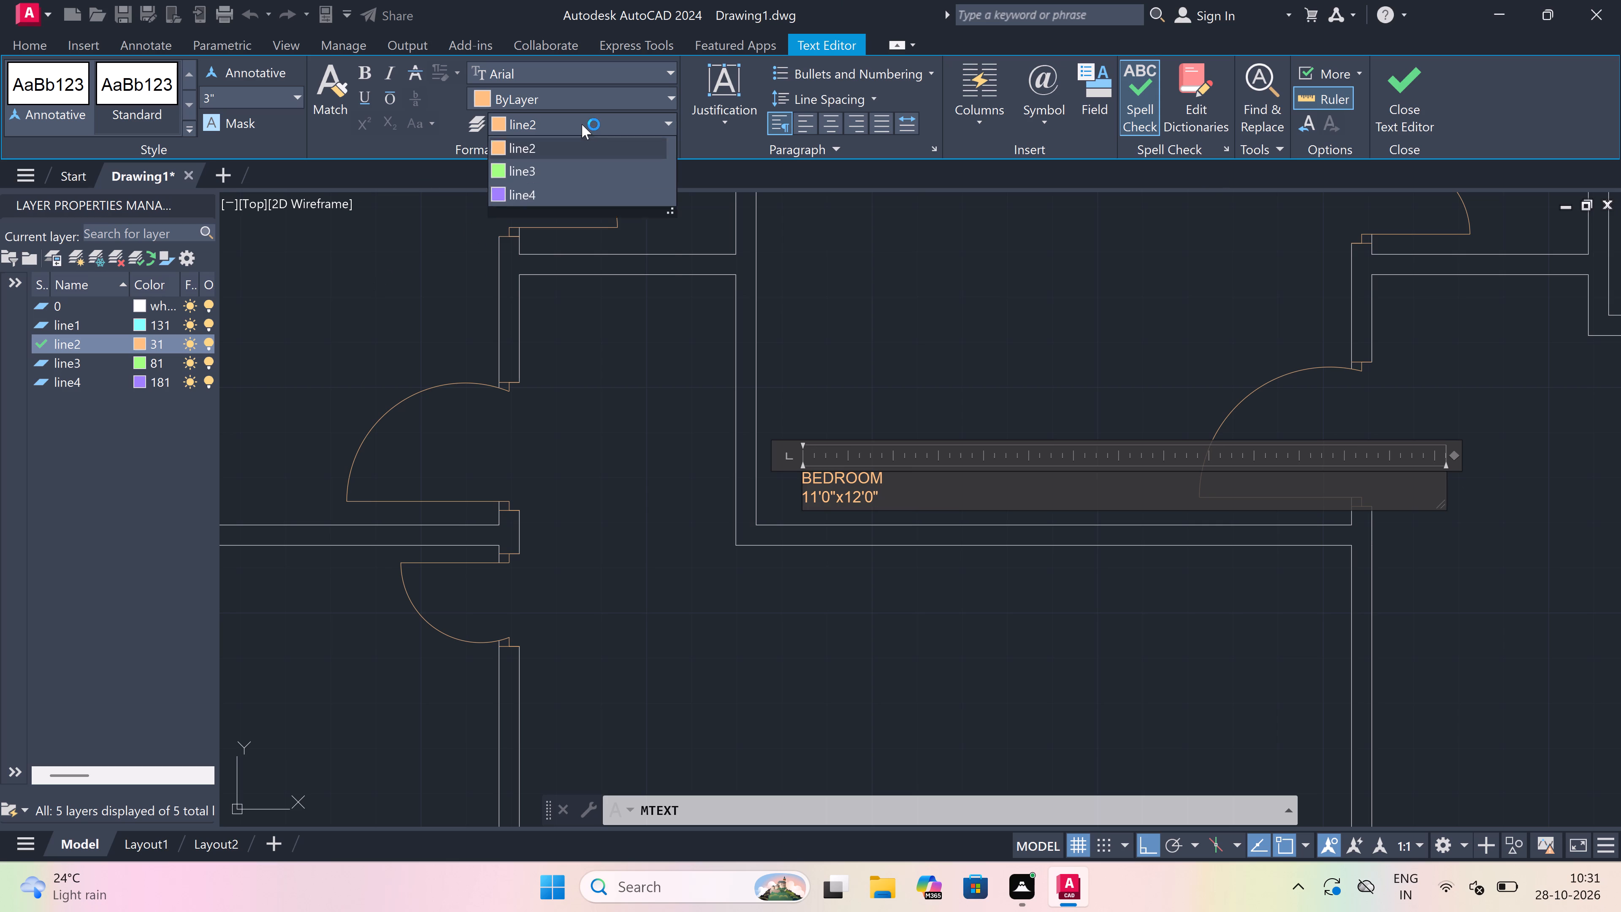
pyautogui.click(581, 176)
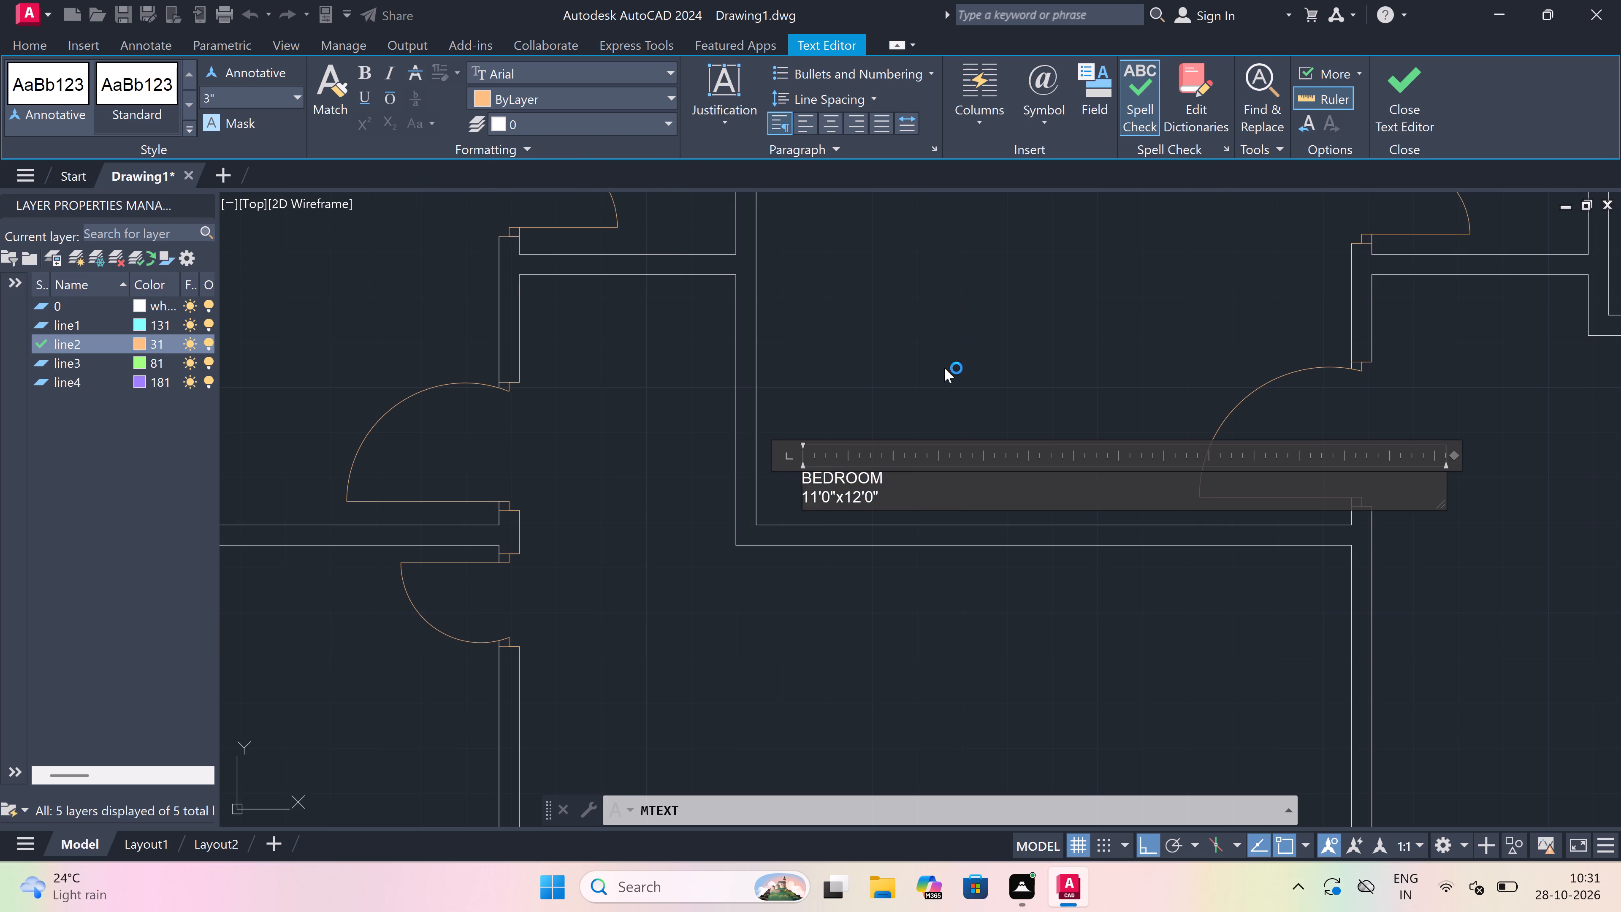
pyautogui.click(924, 391)
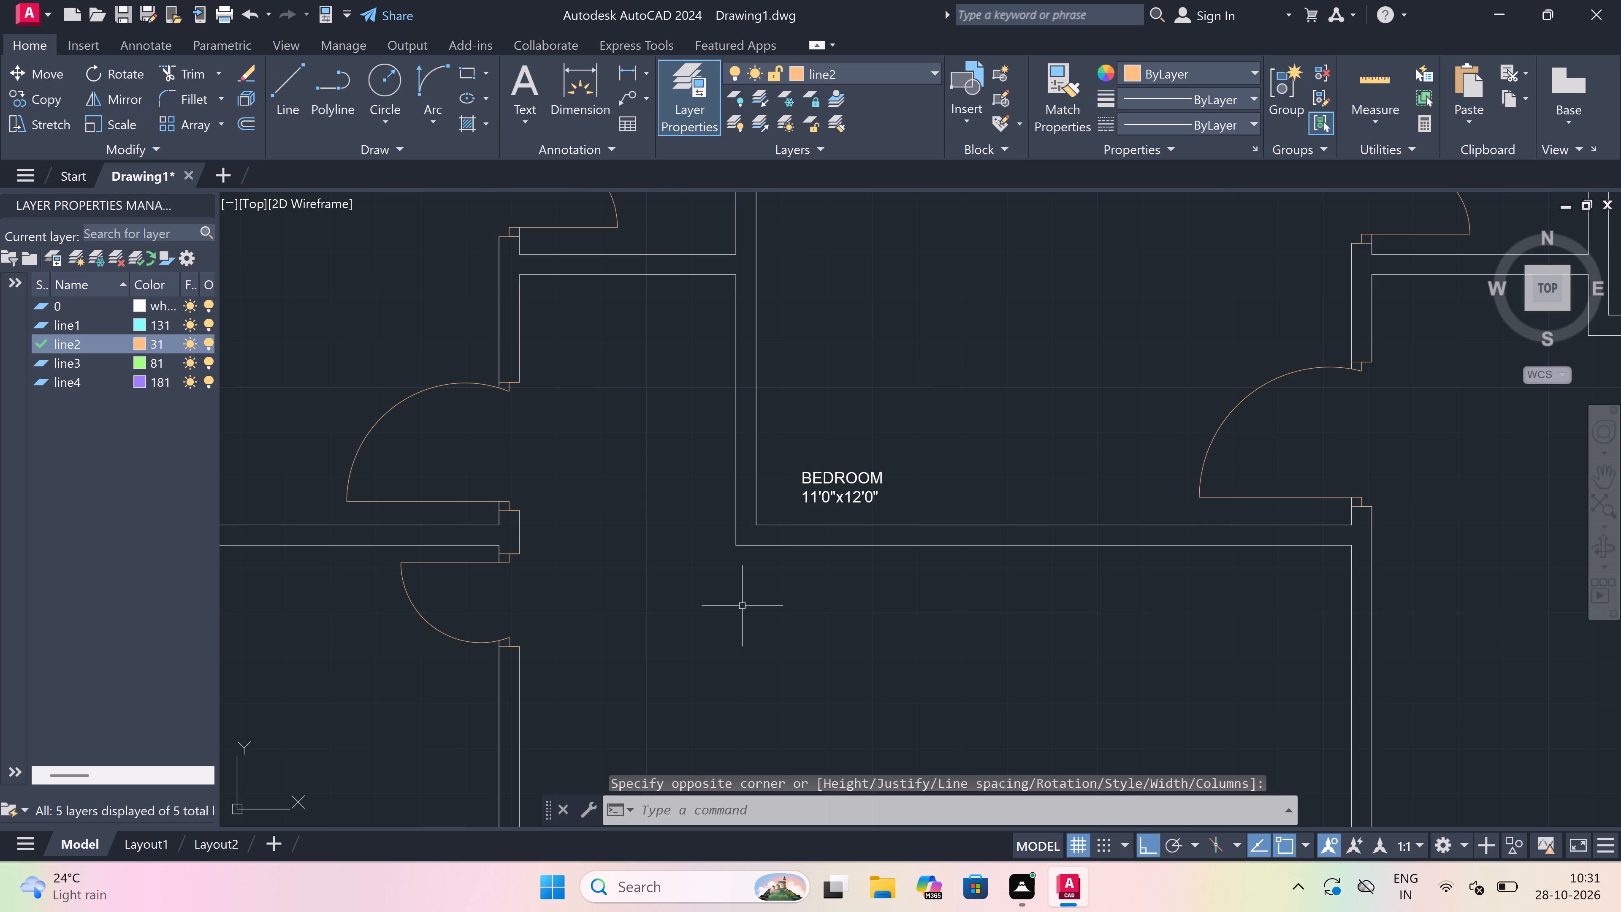
# With layer 0 made current, label the small room east of that bedroom "TOILET" with "4'0"x7'0"" on the second line.
pyautogui.click(865, 65)
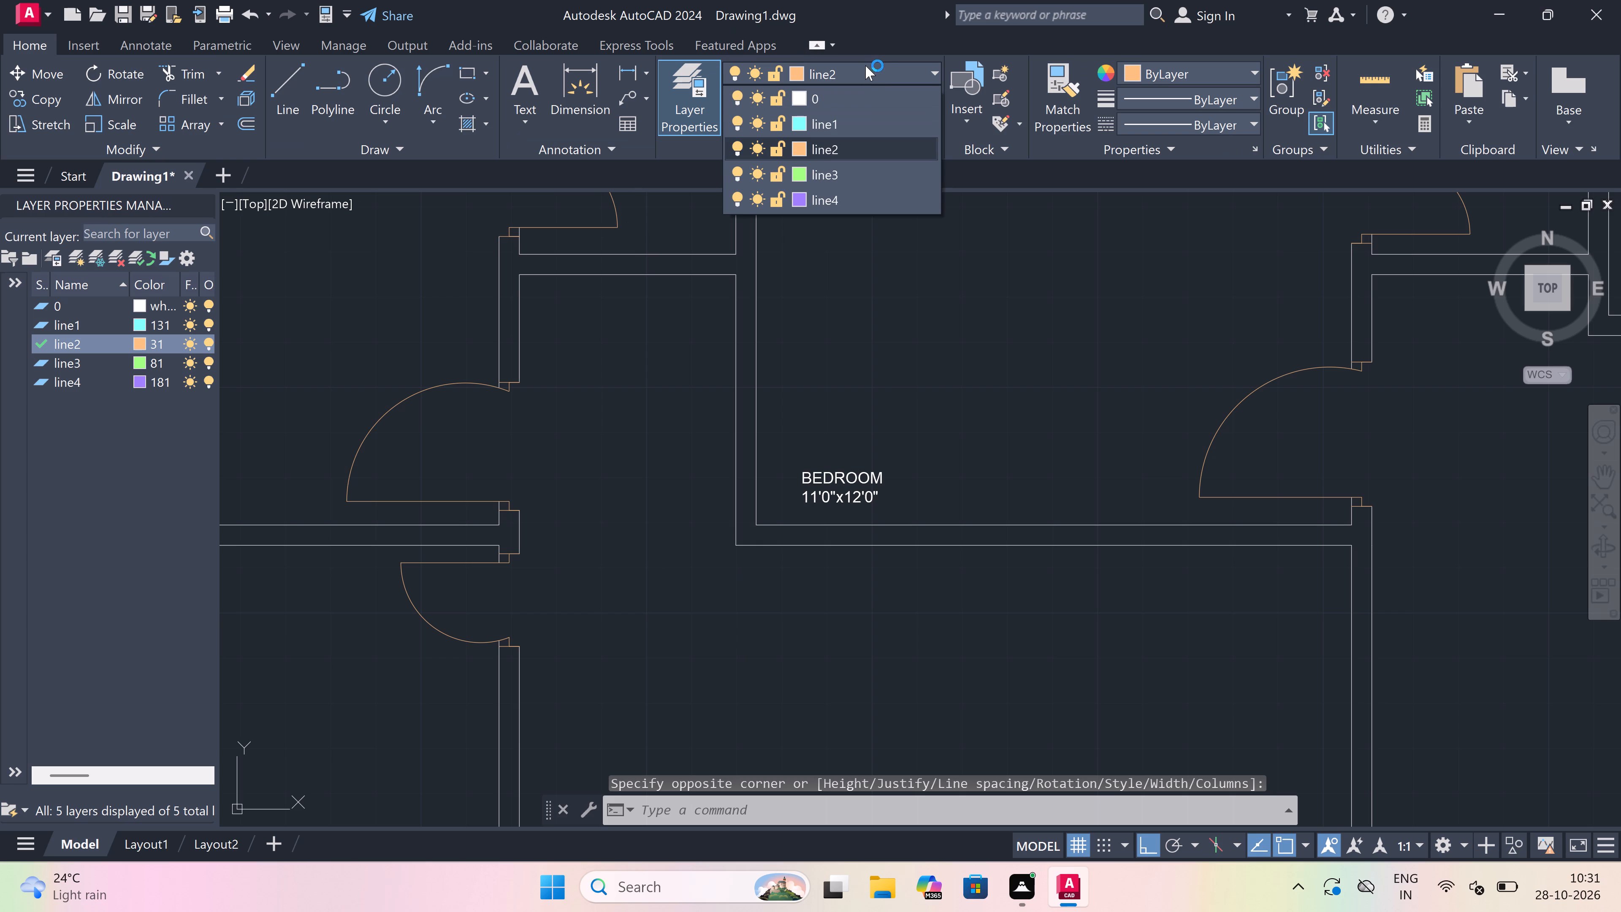
pyautogui.moveTo(866, 91); pyautogui.dragTo(863, 97)
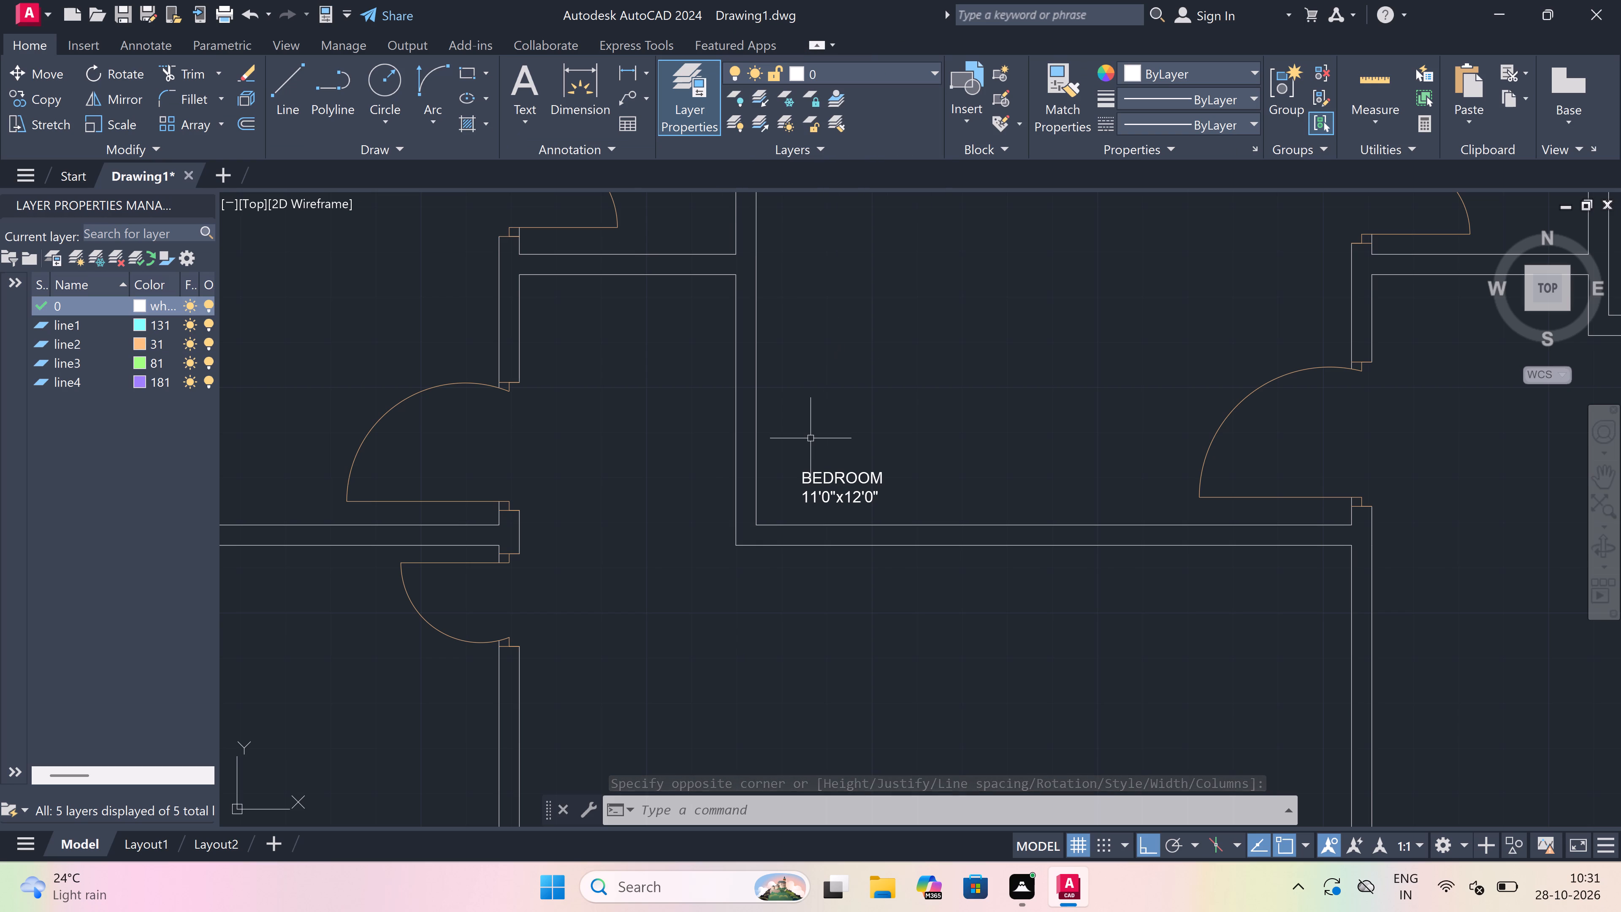
pyautogui.scroll(-3, 798, 464)
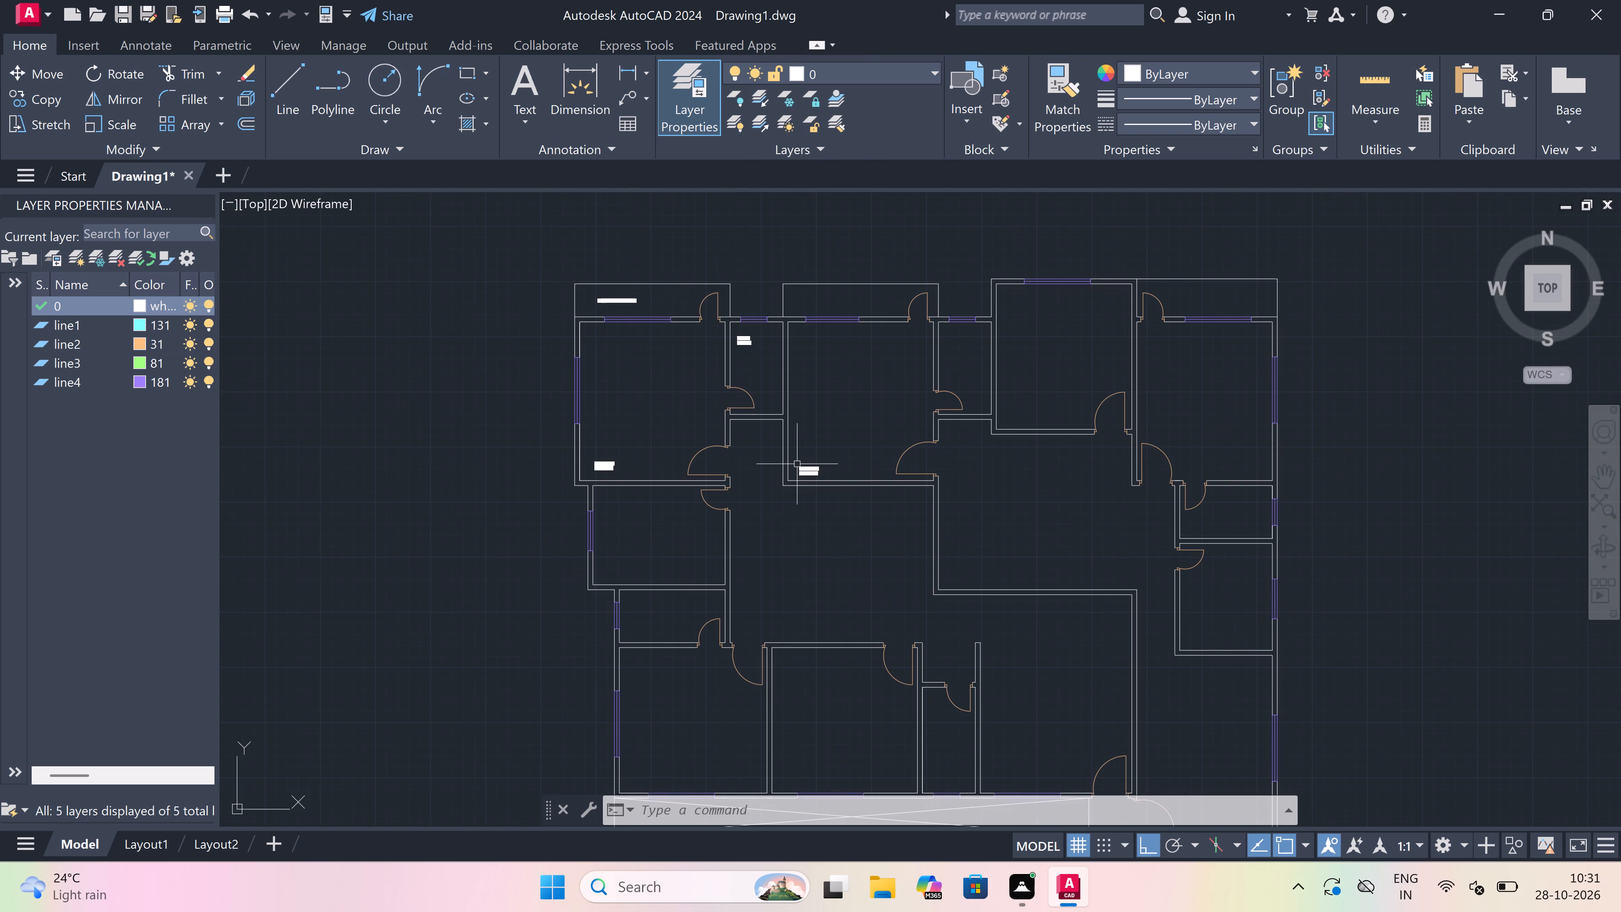
pyautogui.press('space')
pyautogui.scroll(2, 941, 348)
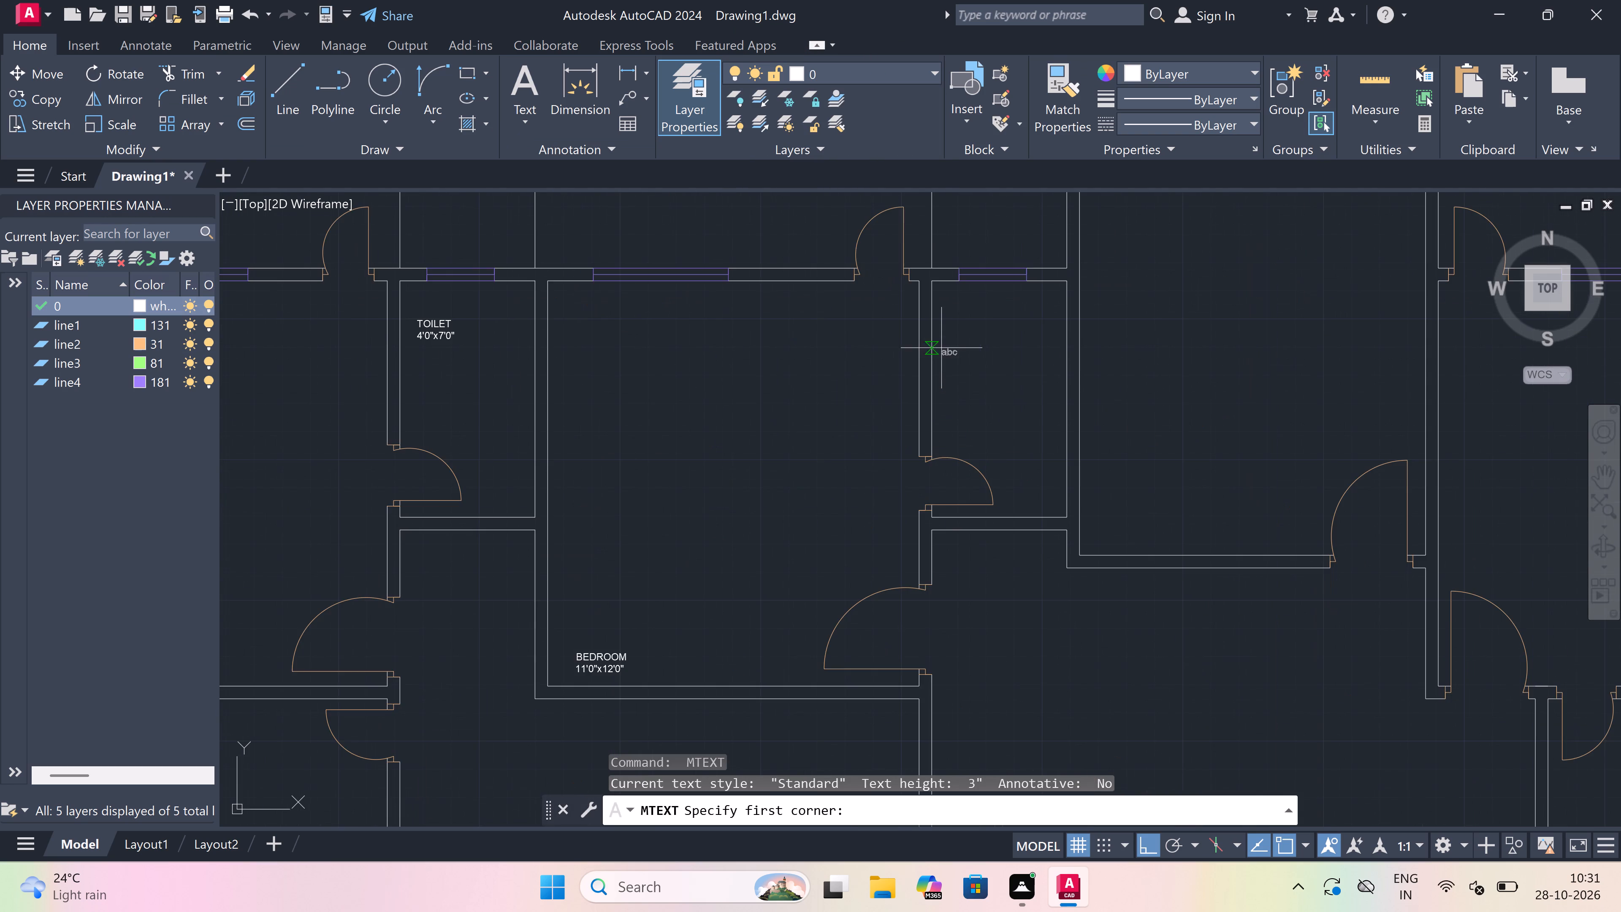
pyautogui.scroll(1, 952, 339)
pyautogui.moveTo(949, 343); pyautogui.dragTo(954, 346)
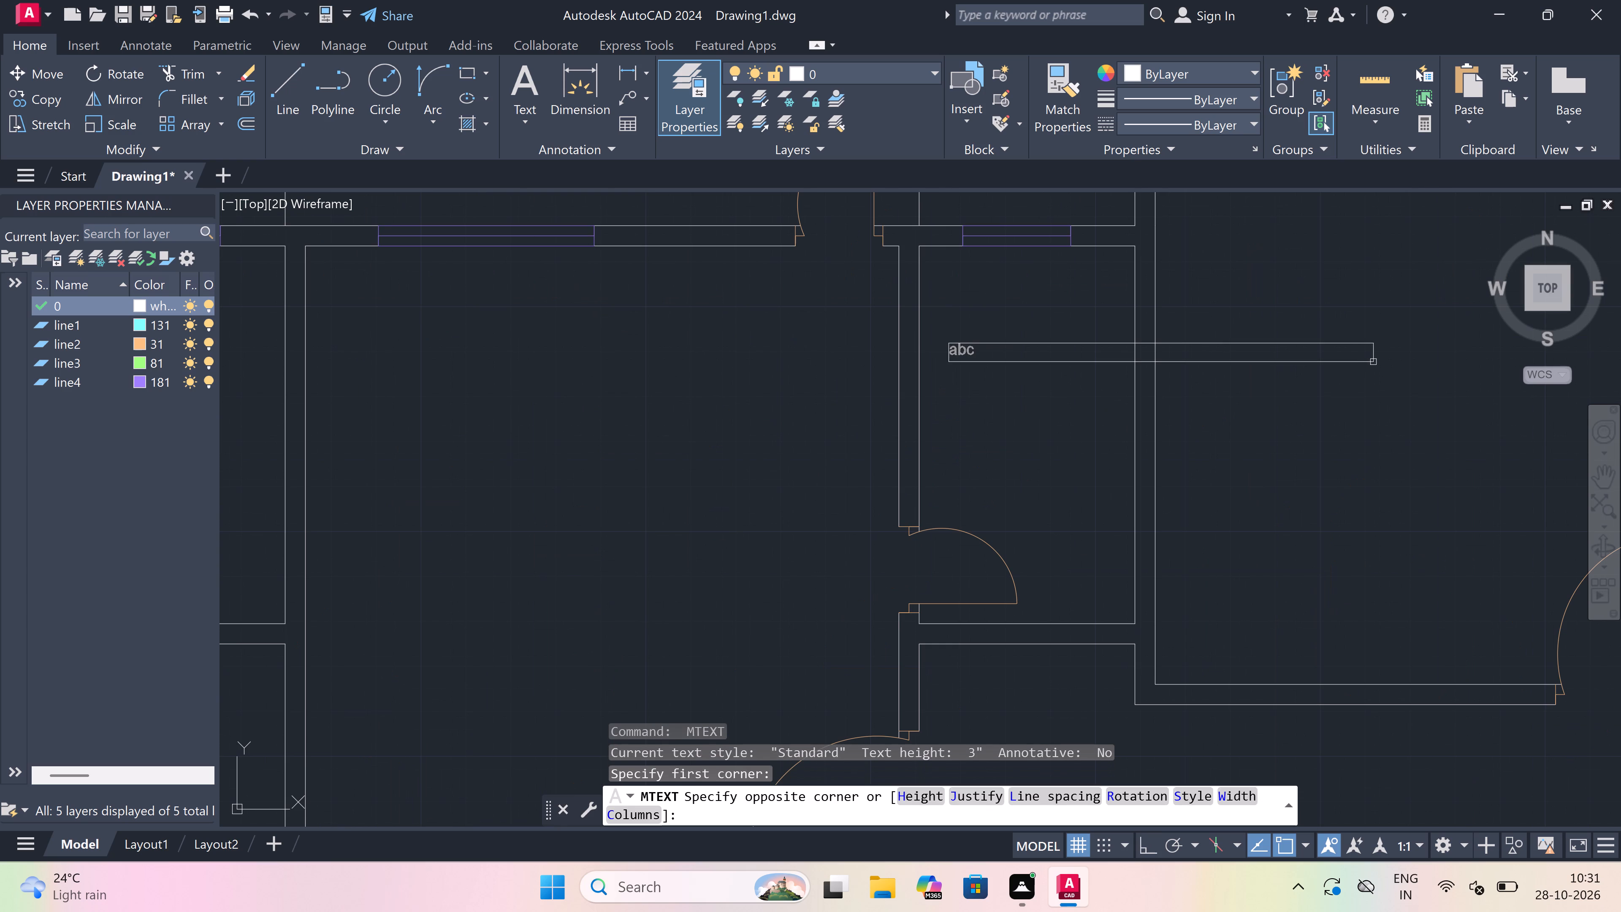
pyautogui.click(1374, 362)
pyautogui.scroll(3, 962, 258)
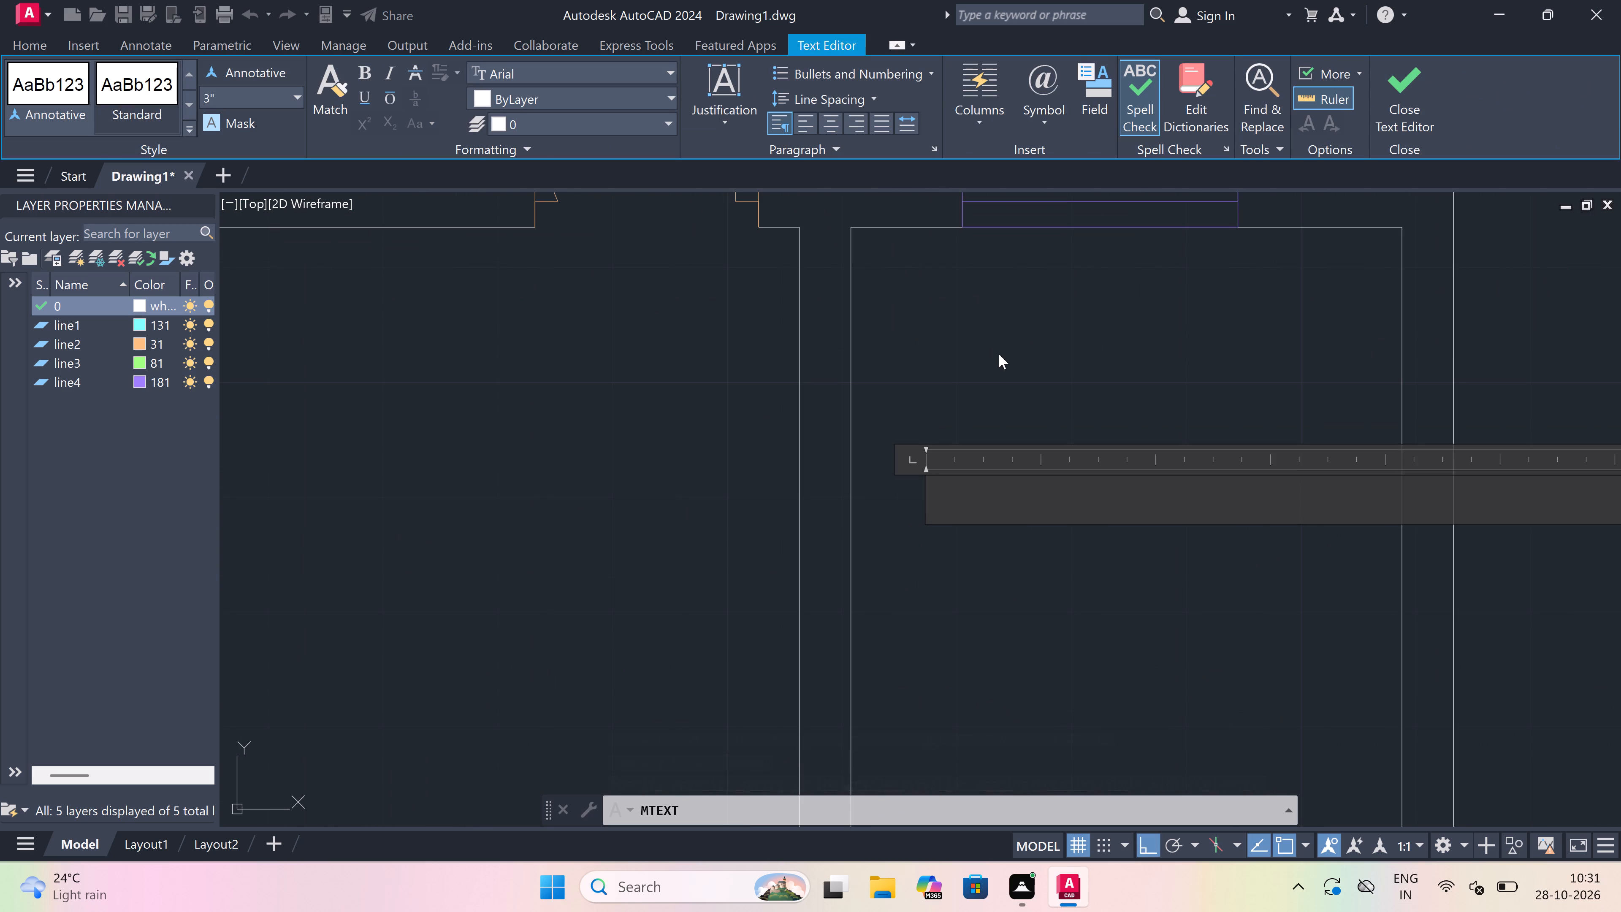
pyautogui.write('TOILET')
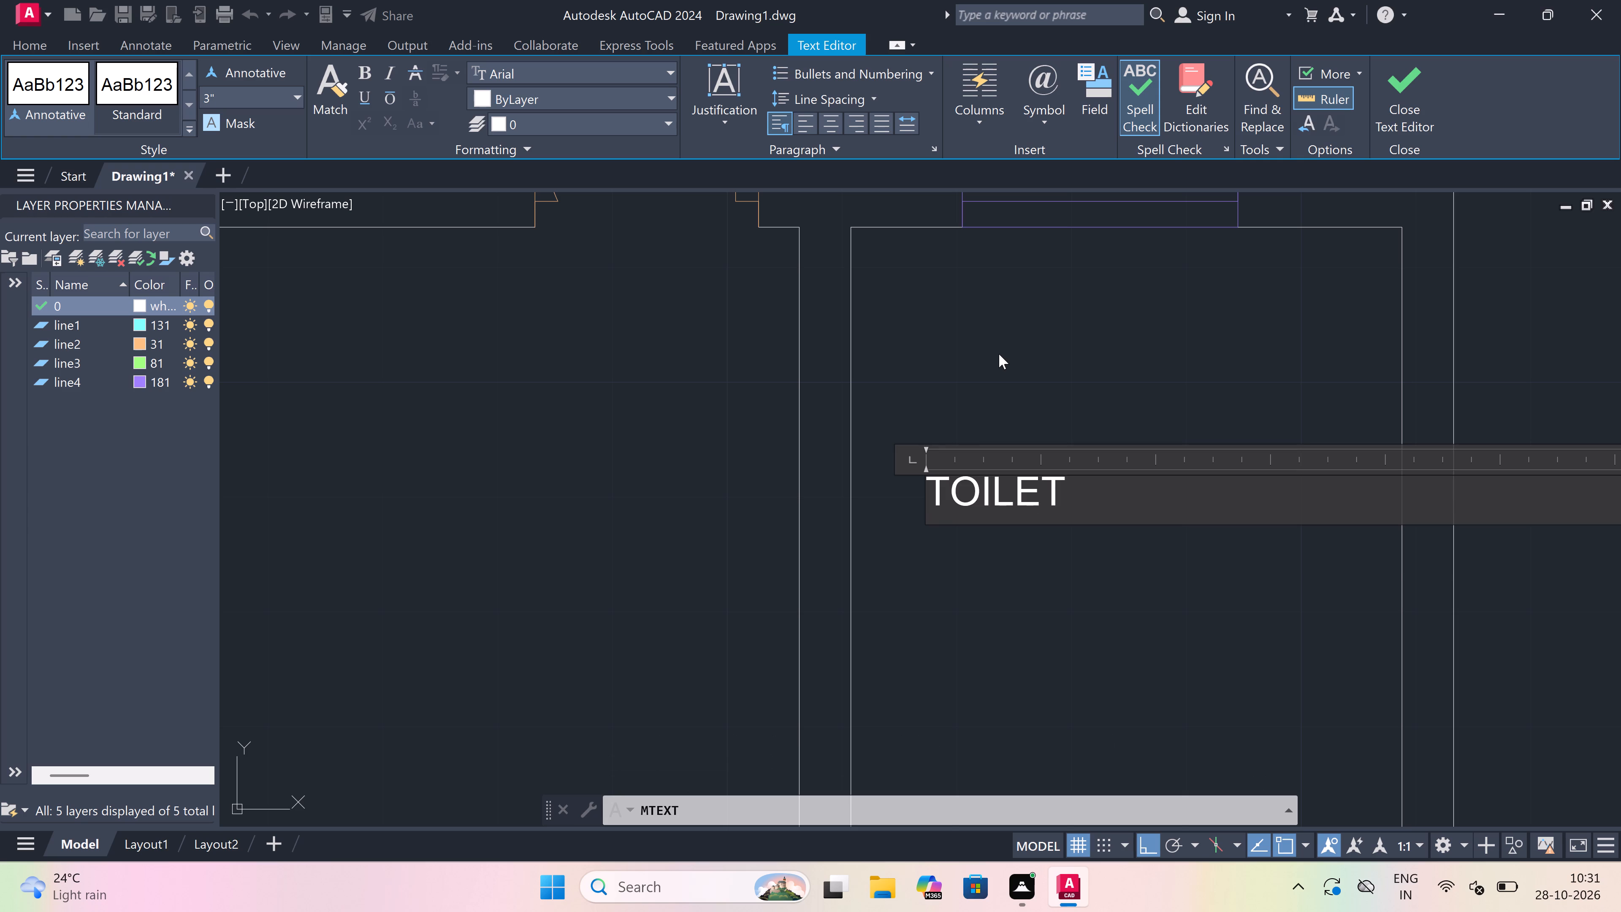
pyautogui.press('Return')
pyautogui.write("4'0")
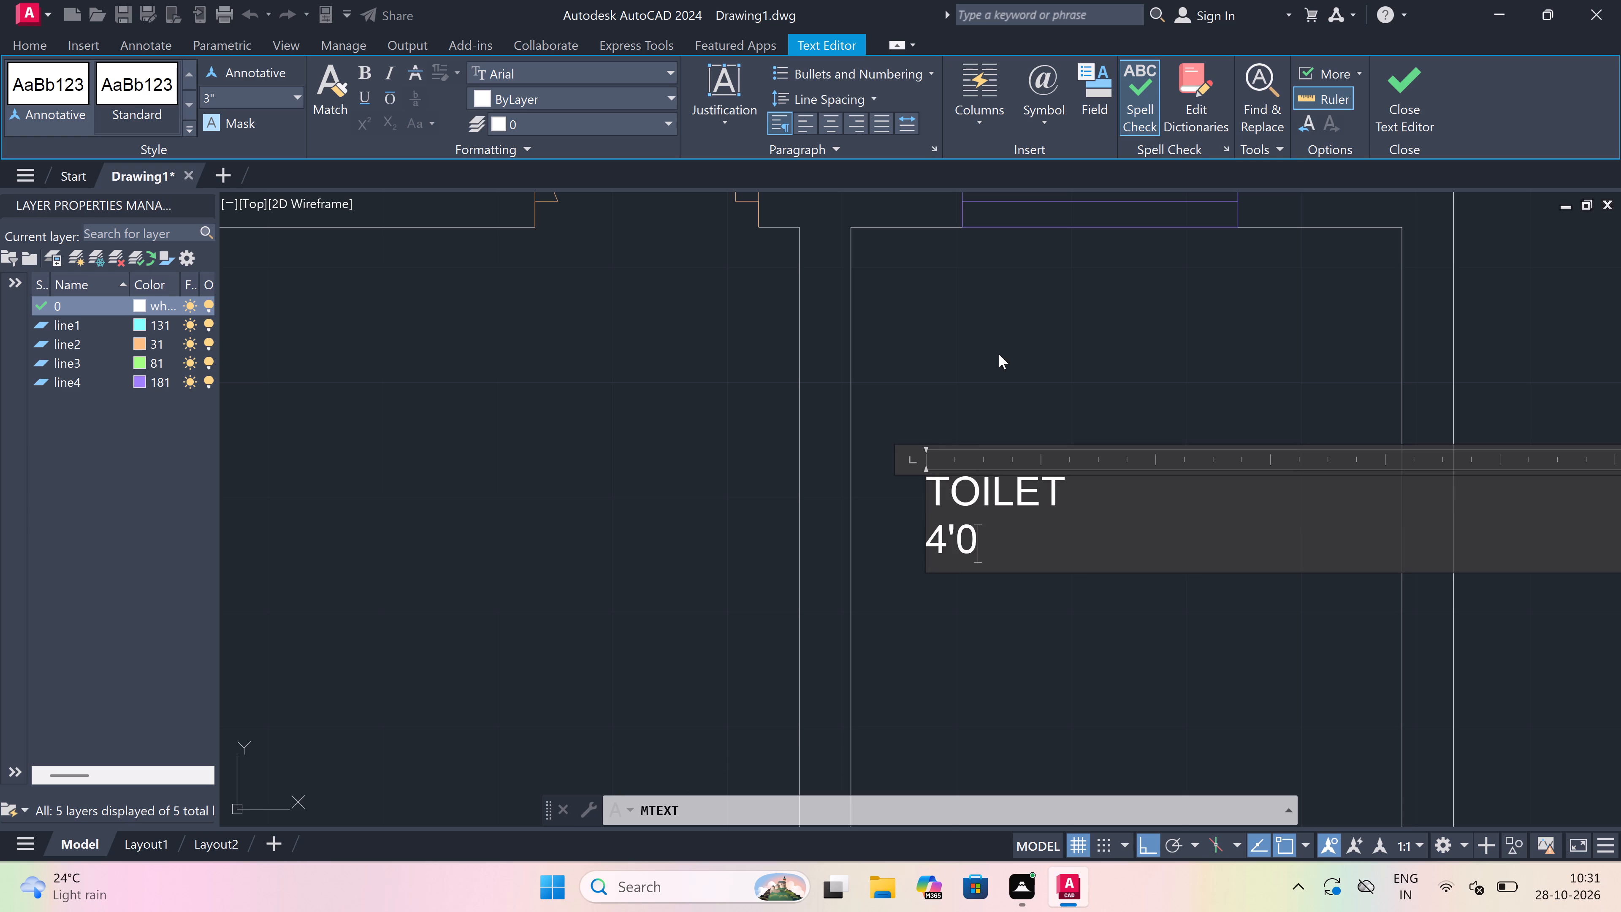
pyautogui.write('"x7\'0"')
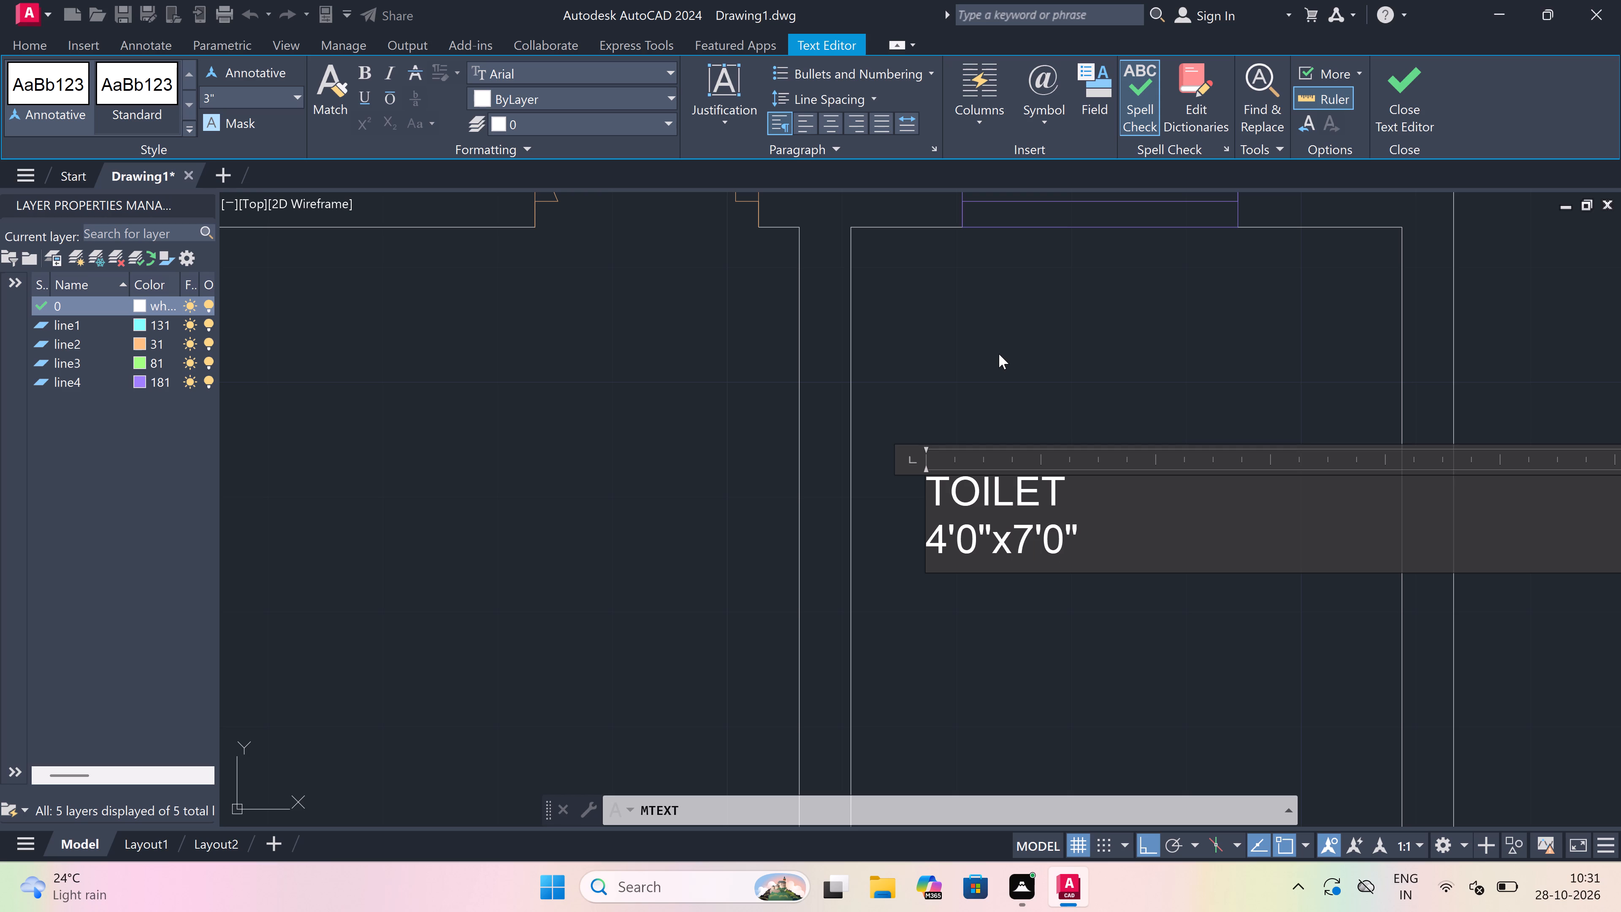
pyautogui.click(996, 347)
# Add a two-line multiline text label "BEDROOM" and "10'3"x11'0"" near the southwest corner of the room east of the newly labelled toilet.
pyautogui.scroll(-2, 995, 347)
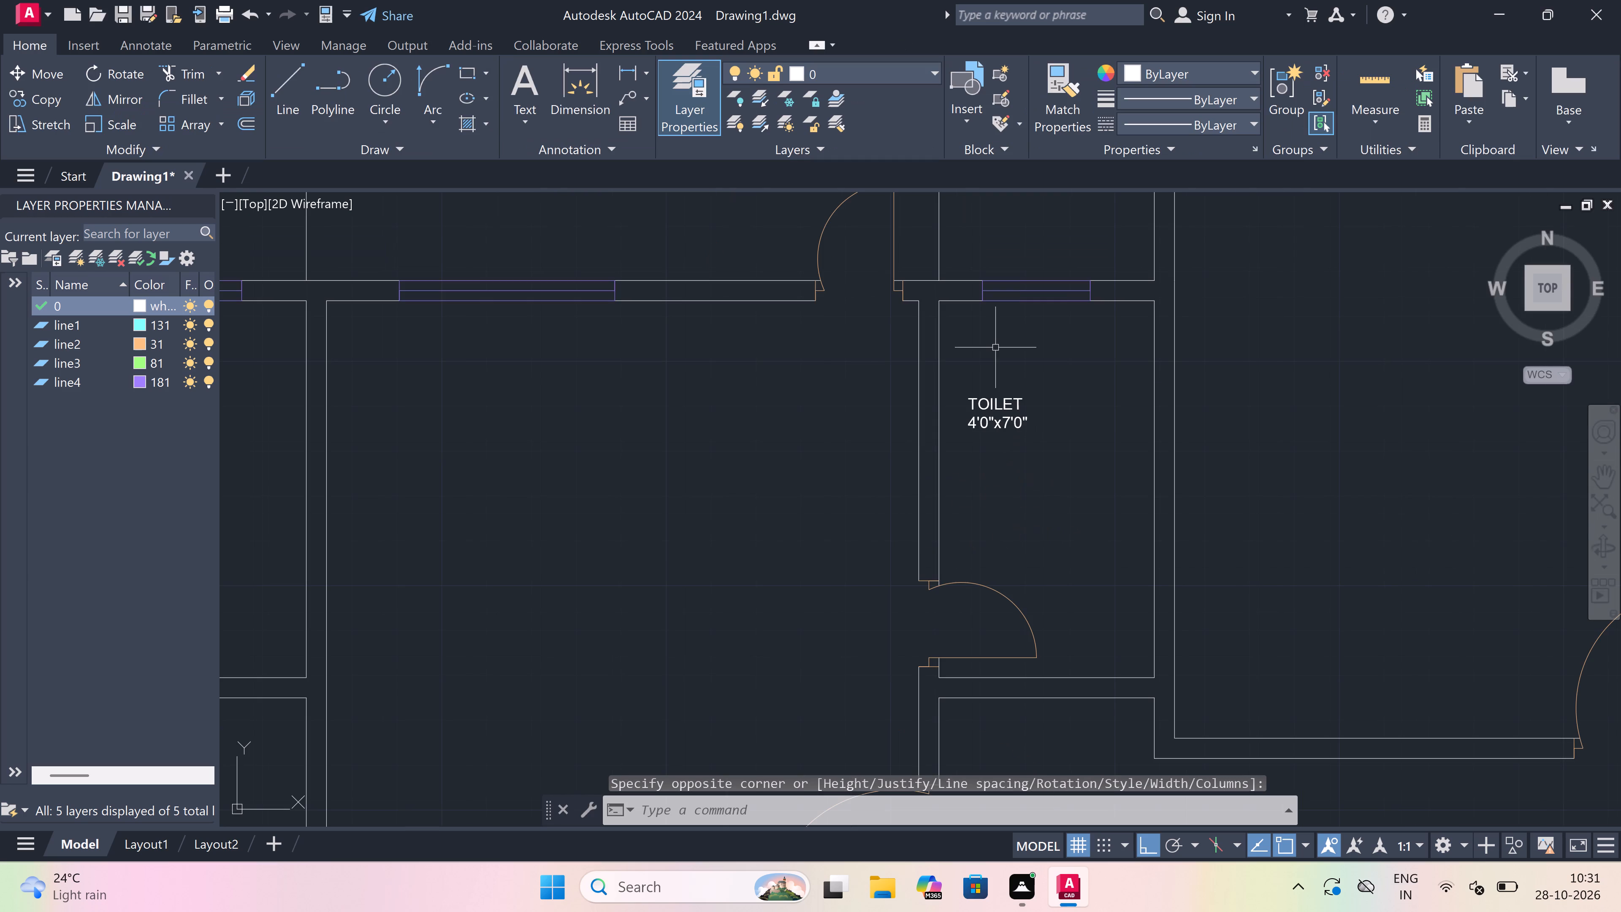
pyautogui.press('space')
pyautogui.scroll(-4, 995, 348)
pyautogui.scroll(2, 1099, 304)
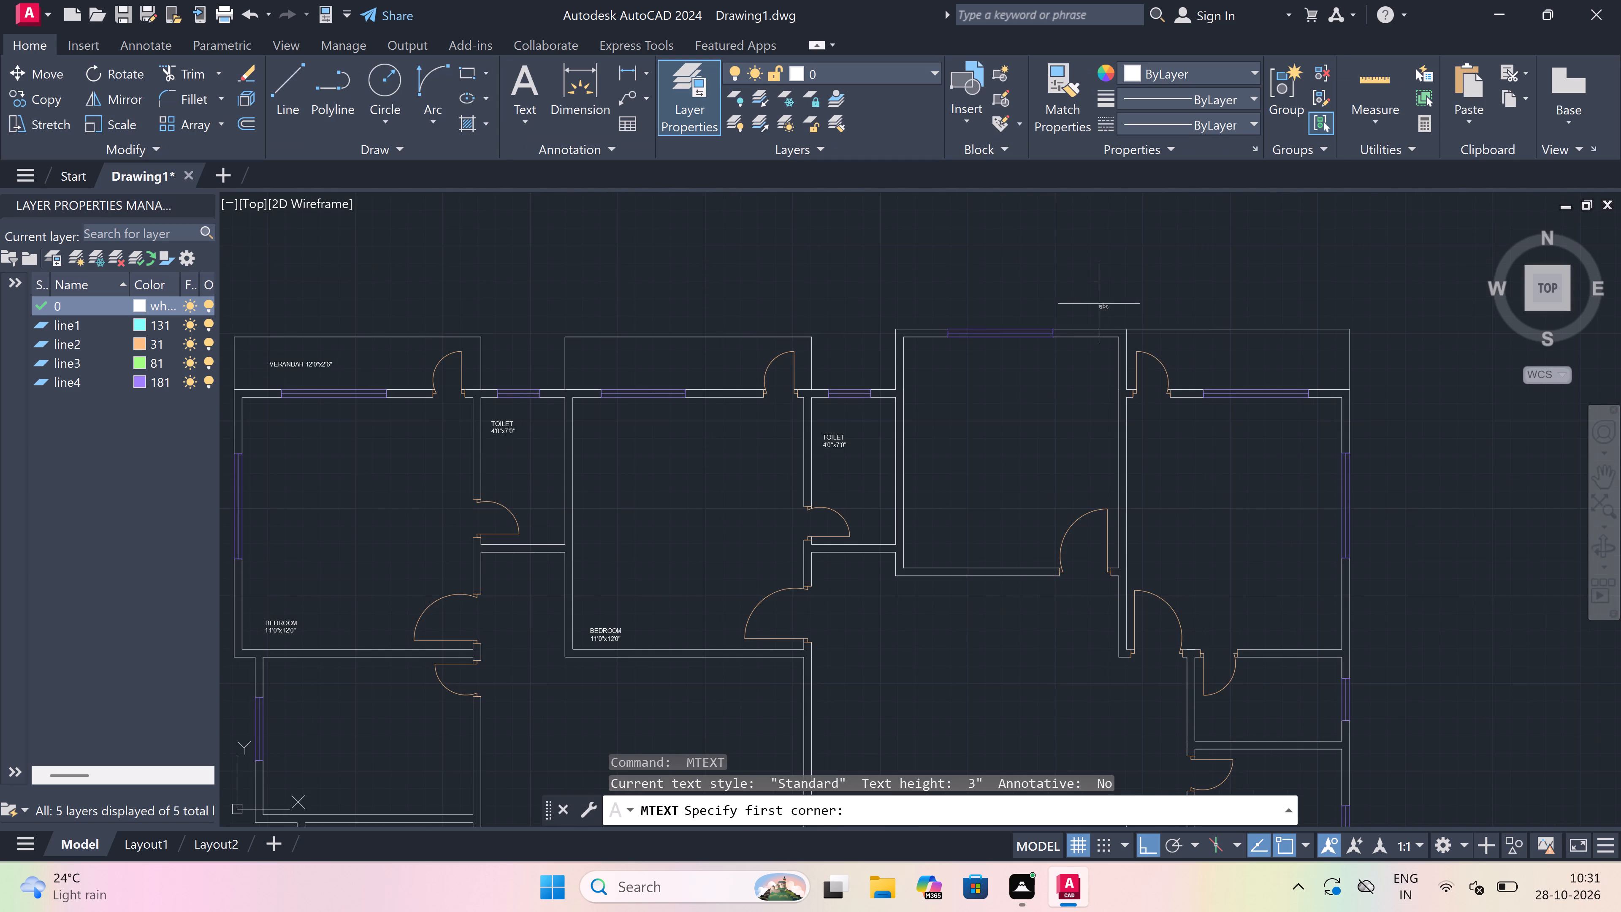
pyautogui.scroll(-2, 1068, 326)
pyautogui.scroll(3, 1046, 423)
pyautogui.scroll(1, 986, 380)
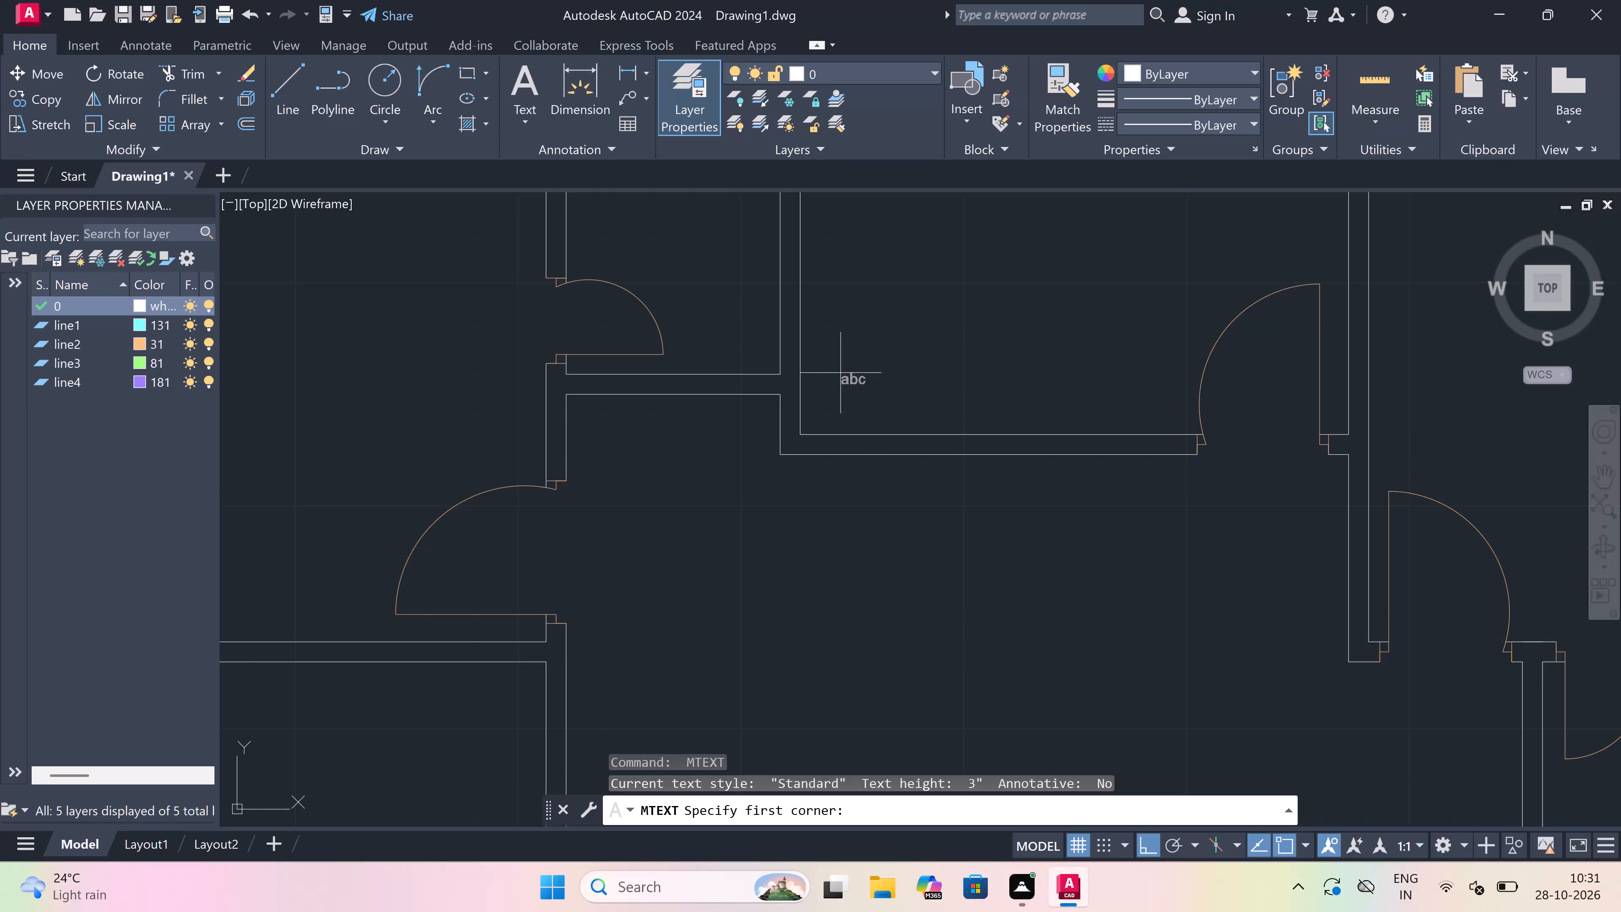
pyautogui.moveTo(842, 375); pyautogui.dragTo(863, 378)
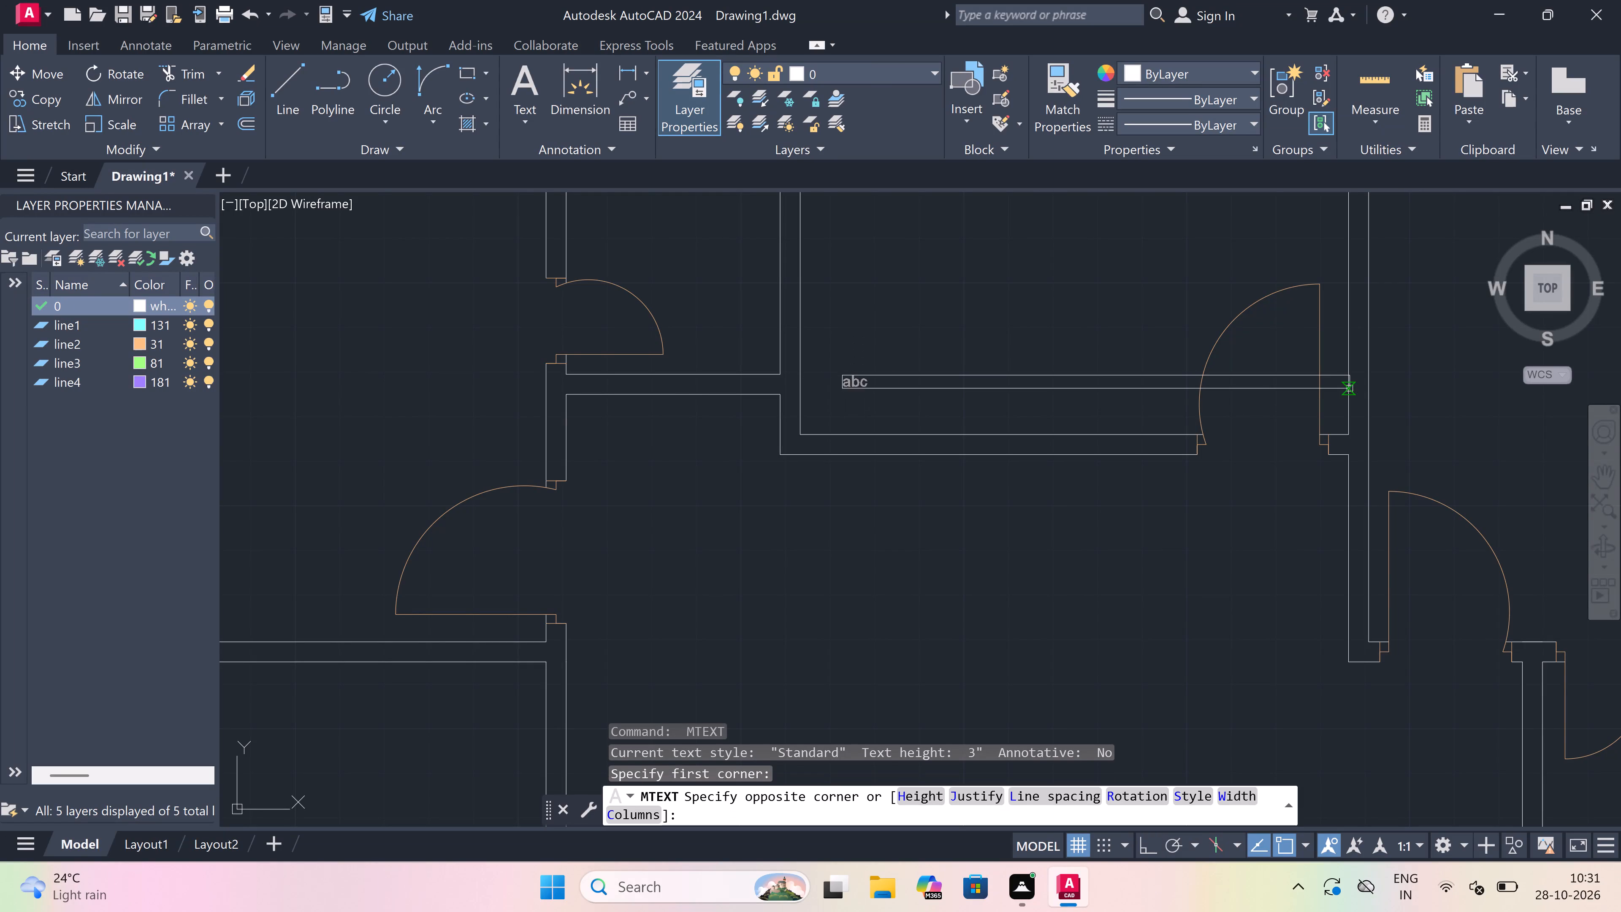
pyautogui.click(1387, 391)
pyautogui.scroll(3, 895, 305)
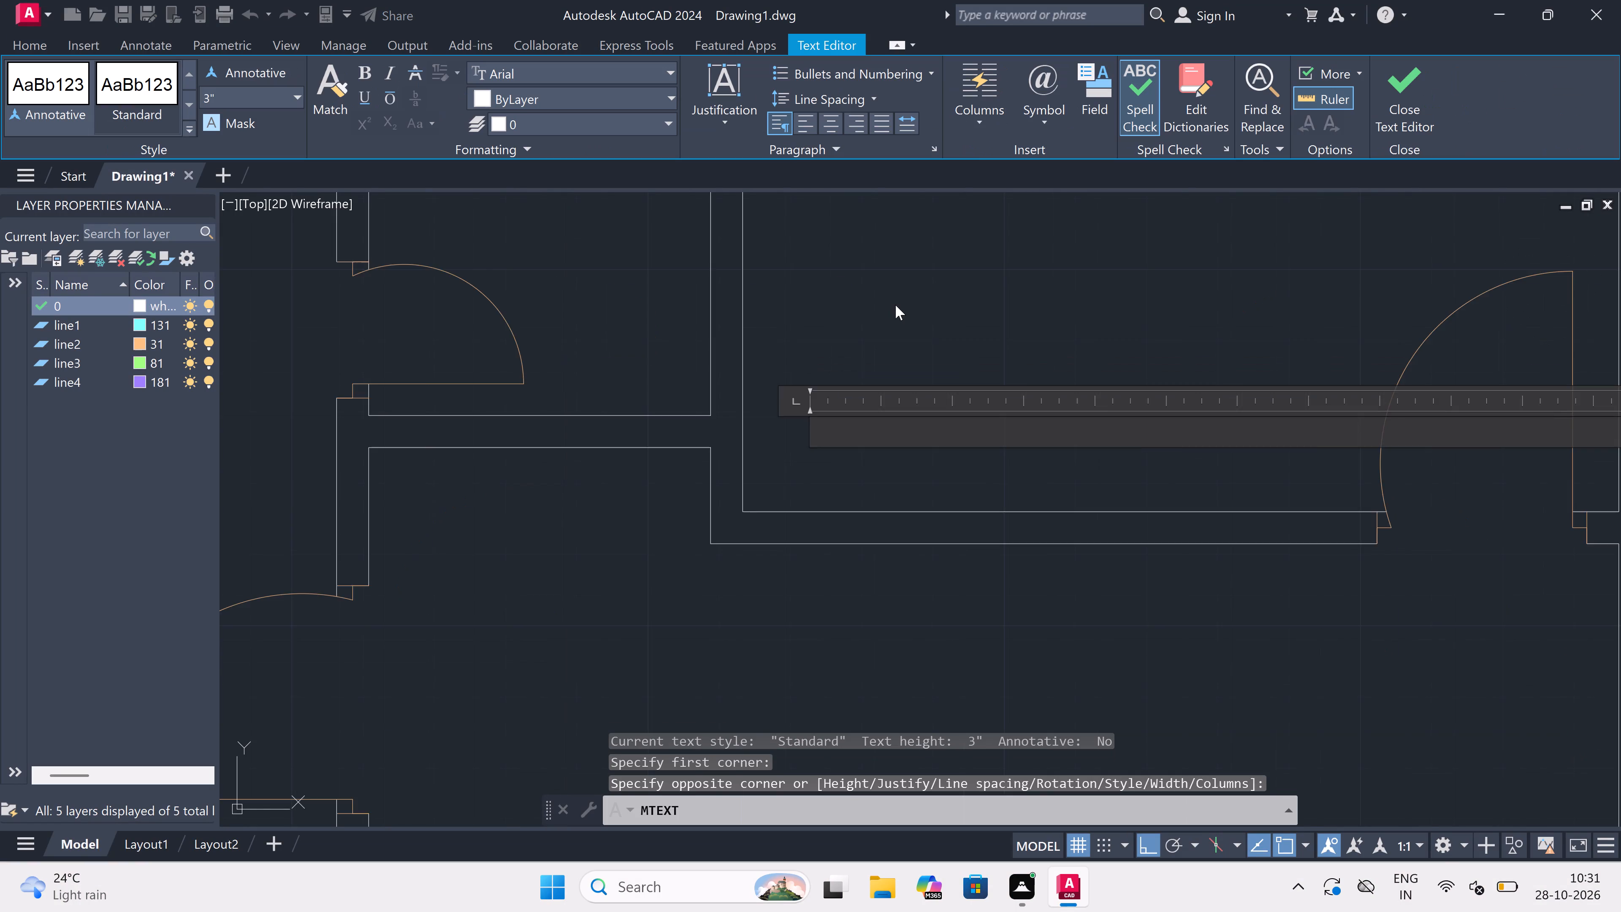
pyautogui.scroll(-2, 895, 307)
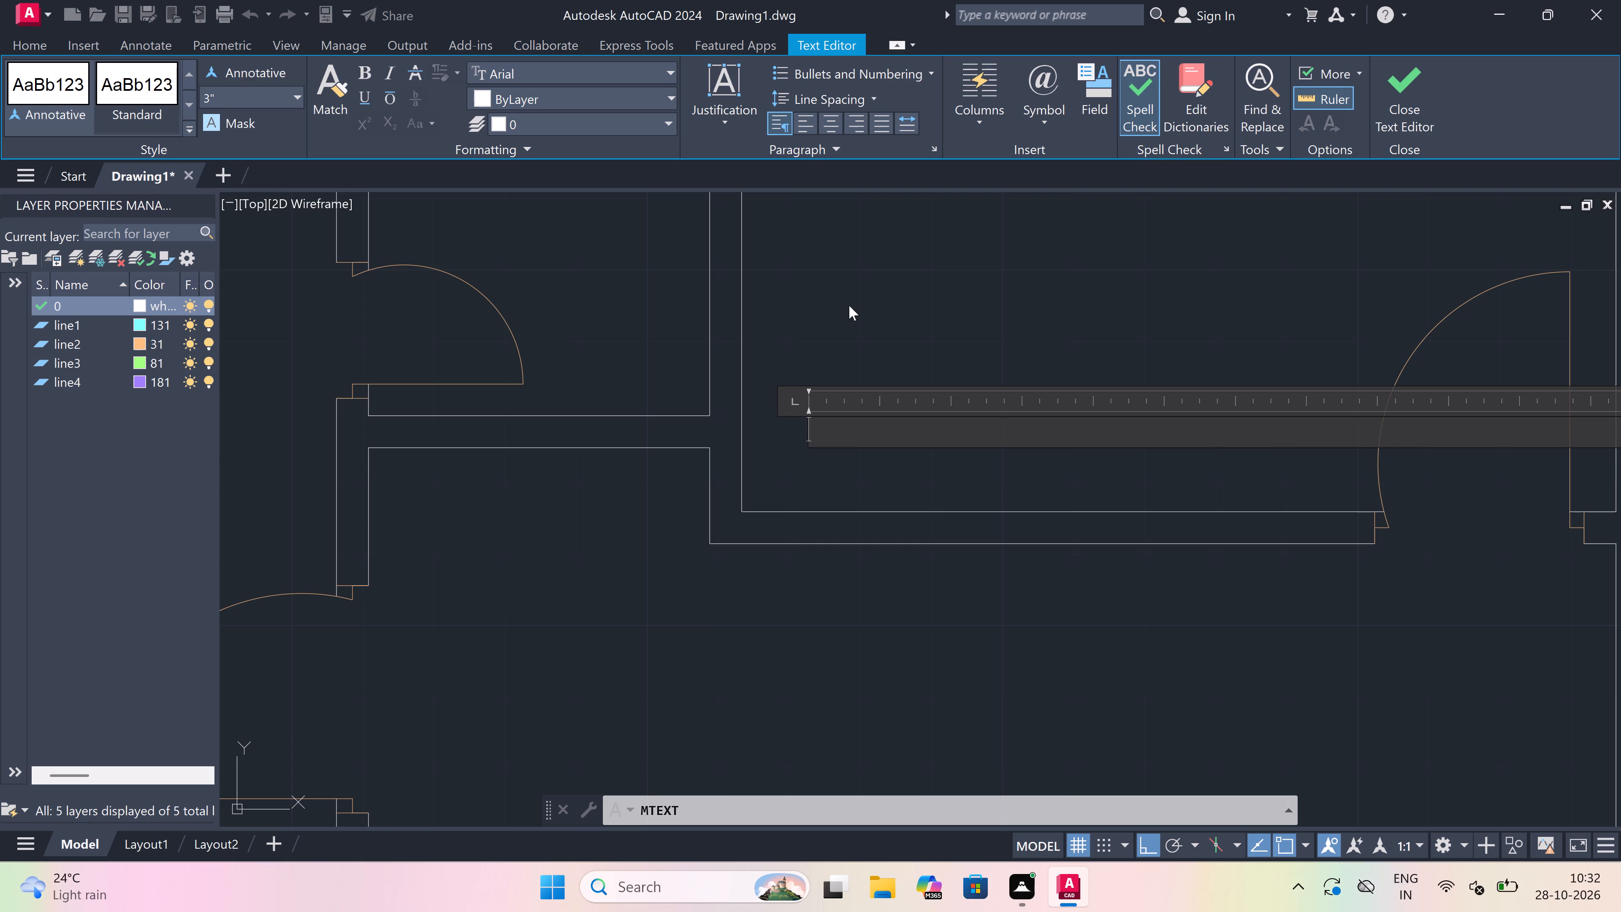
pyautogui.scroll(-5, 882, 545)
pyautogui.scroll(3, 879, 504)
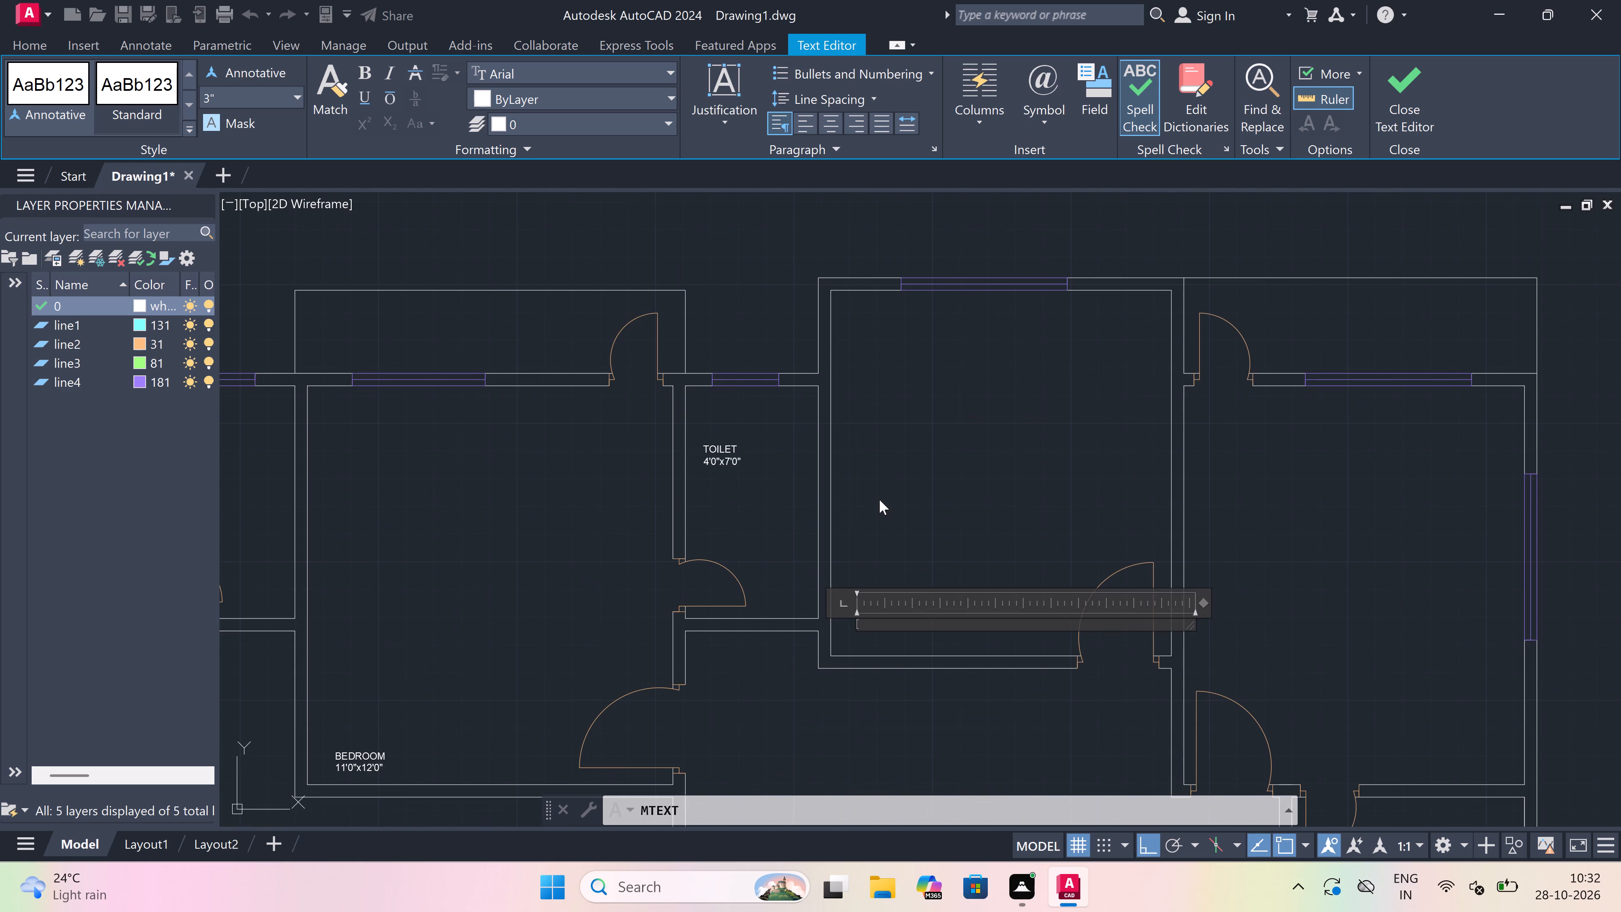
pyautogui.scroll(1, 879, 500)
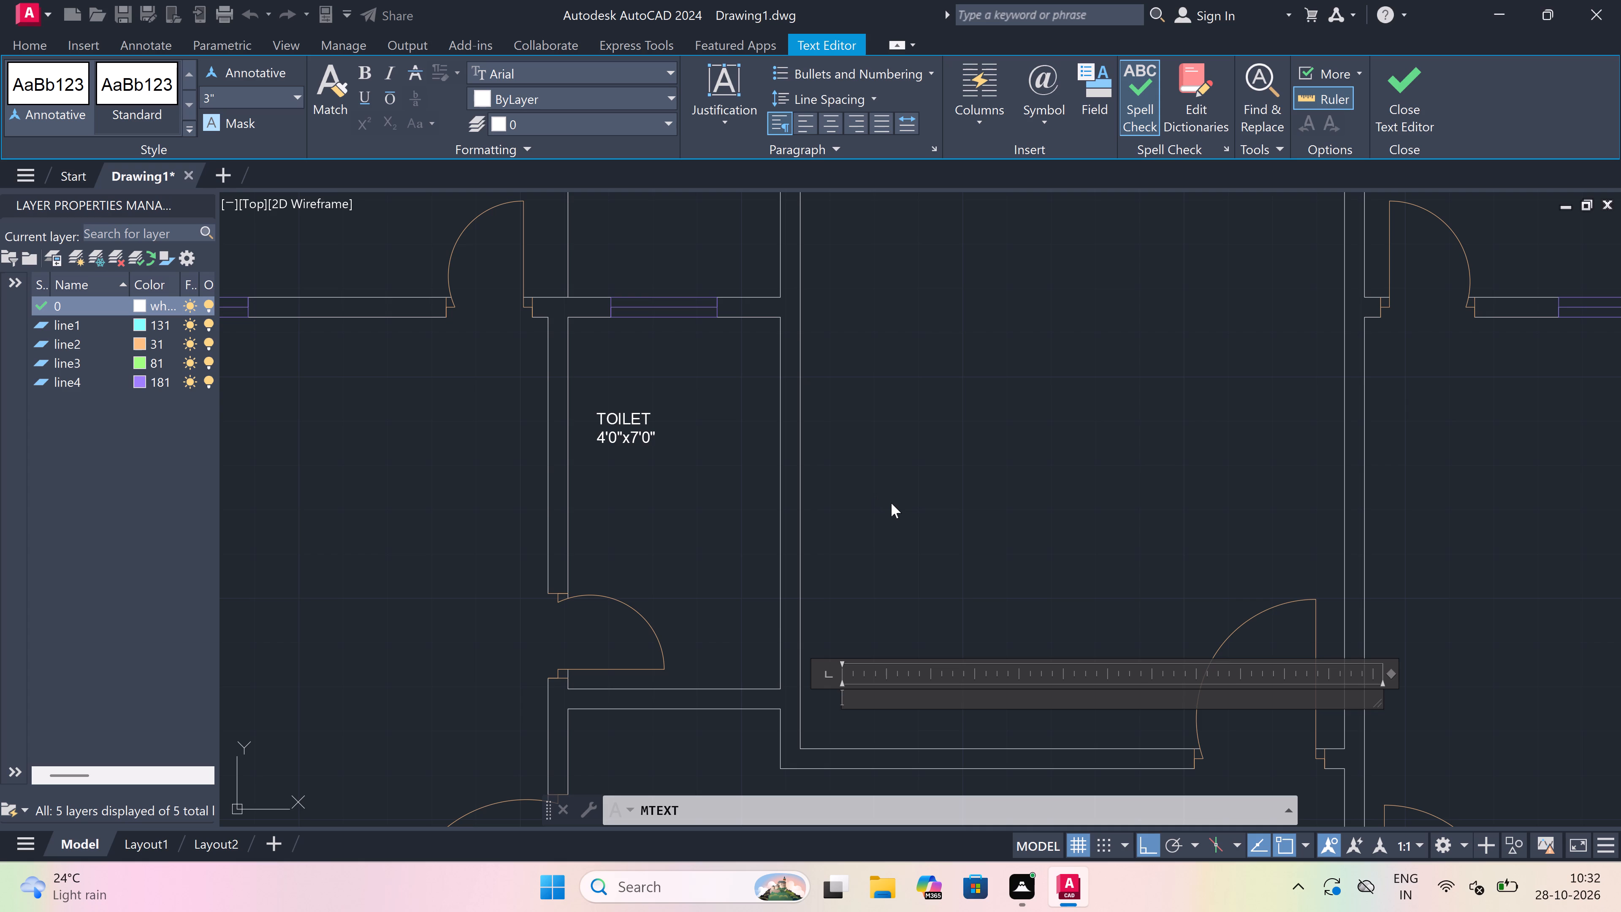
pyautogui.scroll(-4, 898, 524)
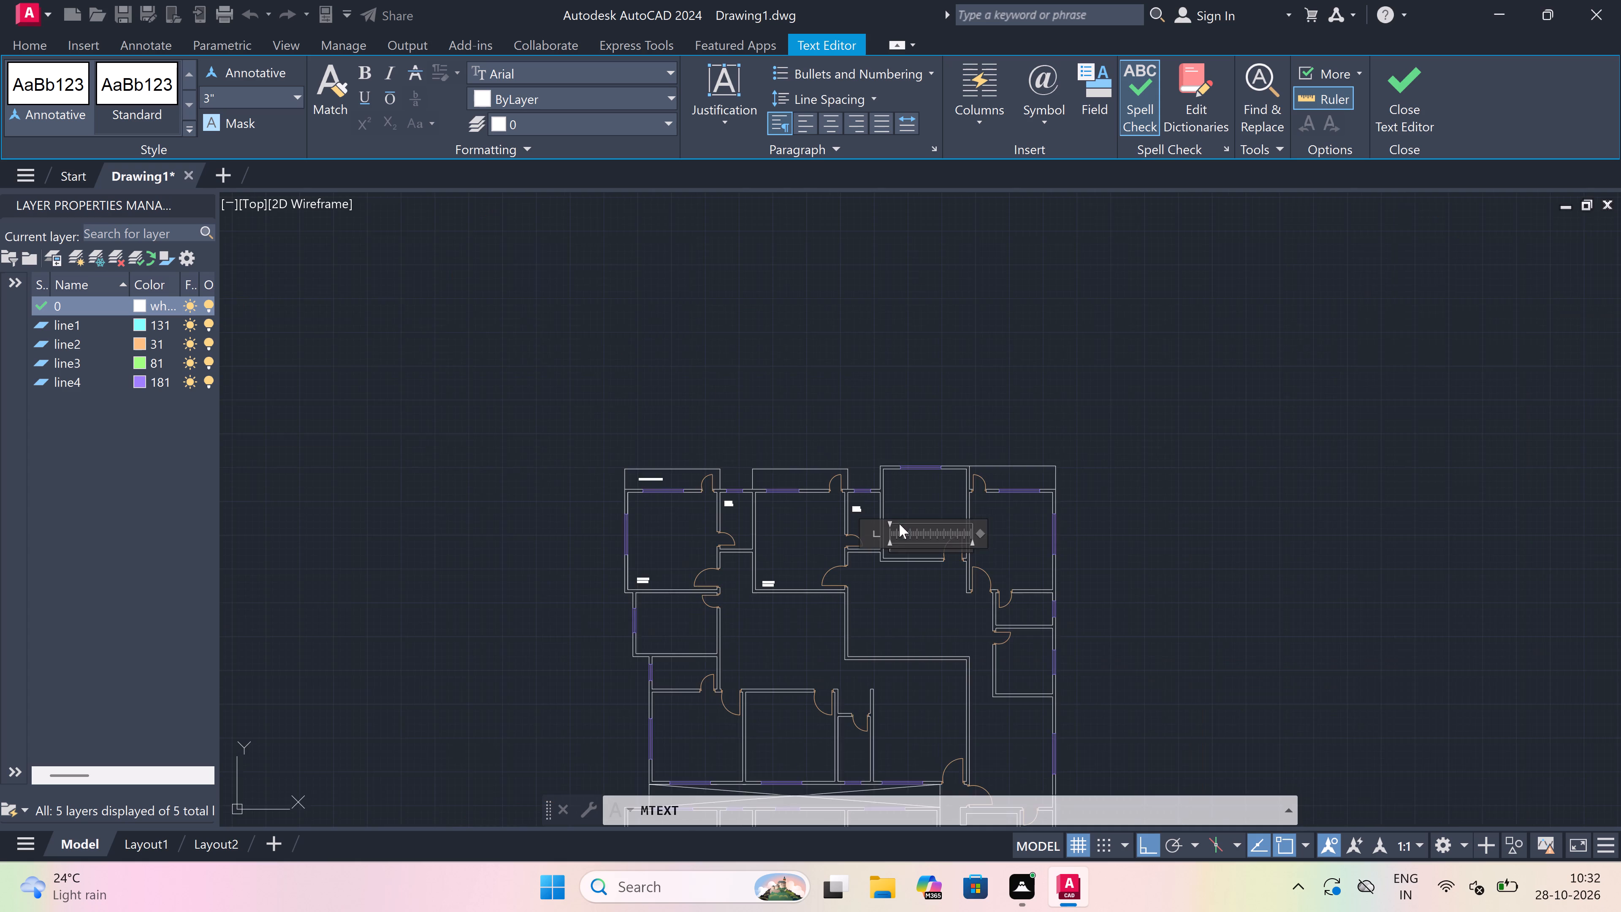
pyautogui.scroll(3, 898, 527)
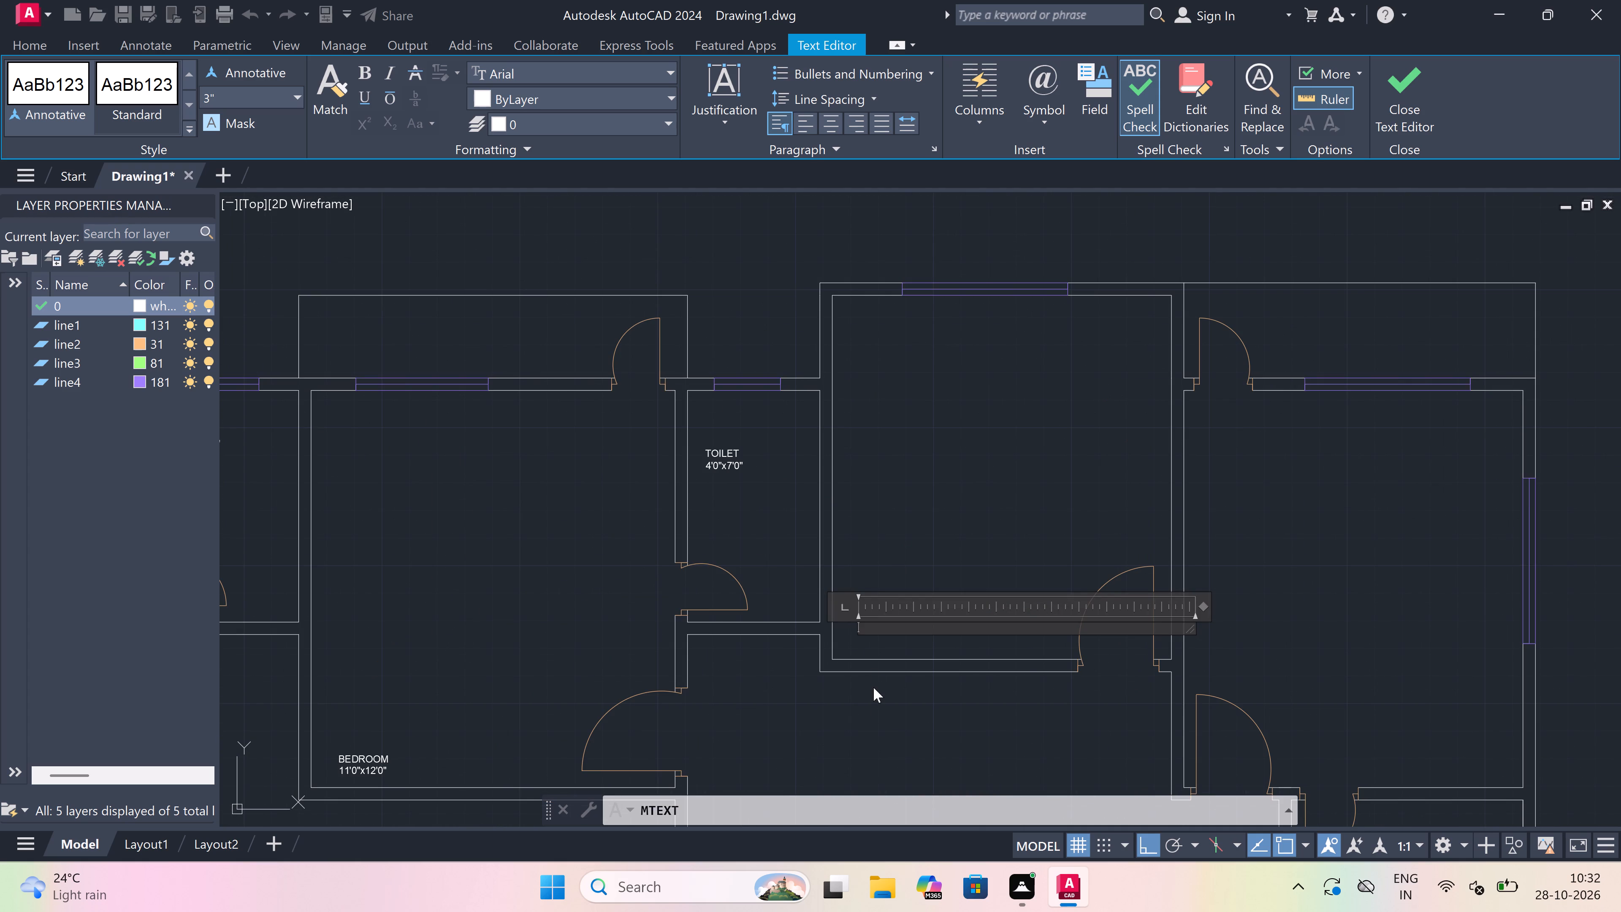
pyautogui.scroll(2, 873, 670)
pyautogui.write('BEDROOM')
pyautogui.press('Return')
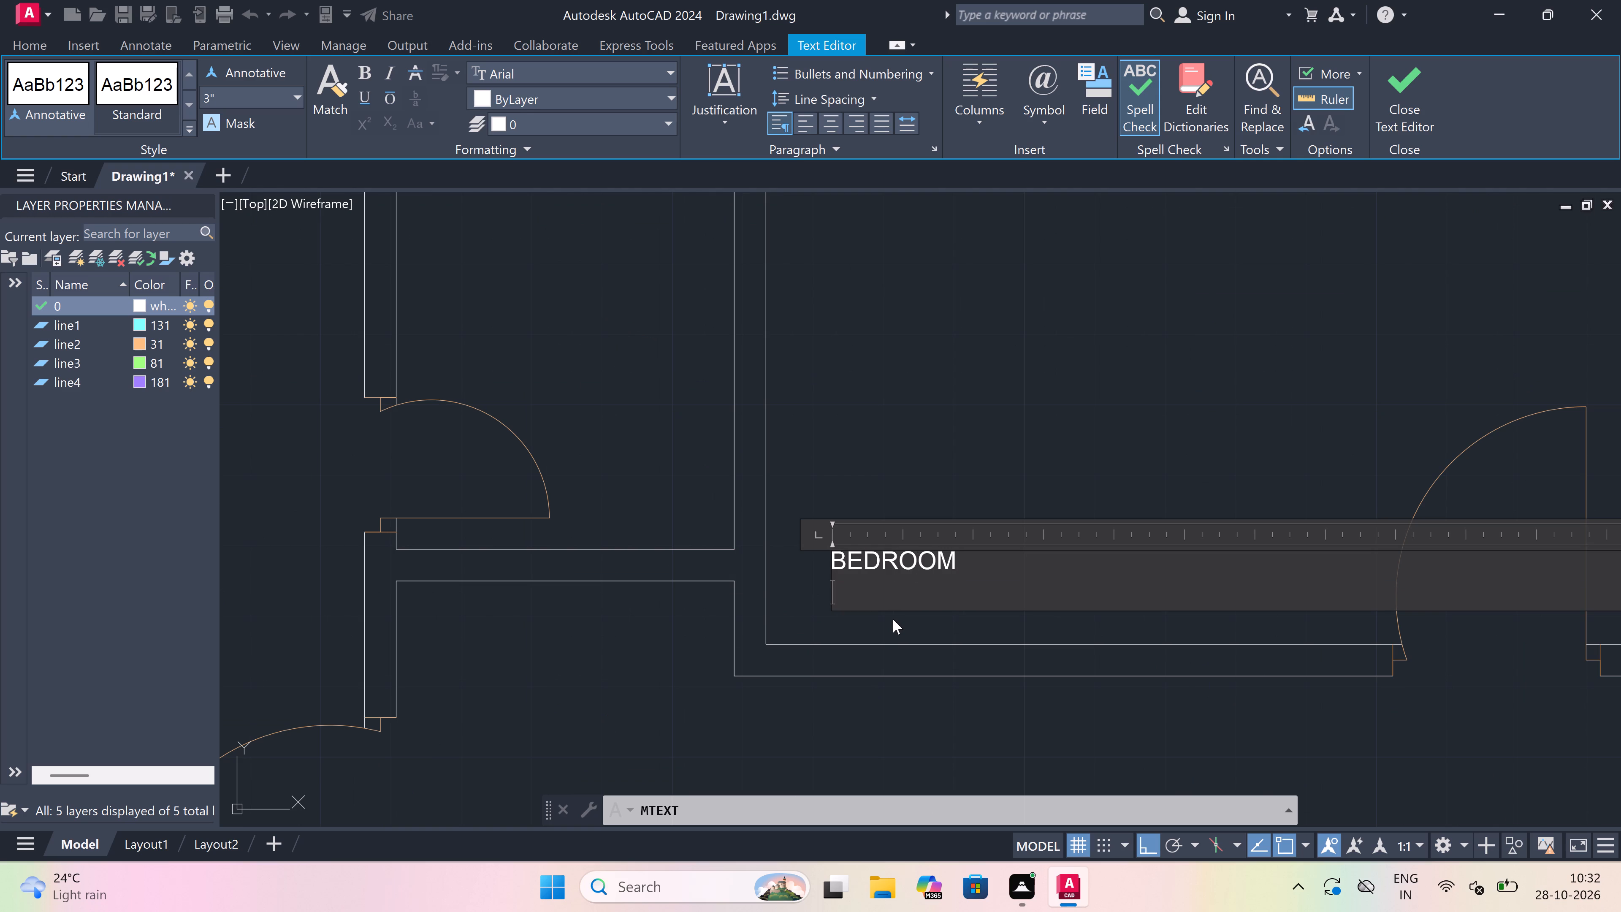
pyautogui.write("10'")
pyautogui.press('3')
pyautogui.write('"x')
pyautogui.write('11')
pyautogui.write('\'0"')
pyautogui.click(856, 413)
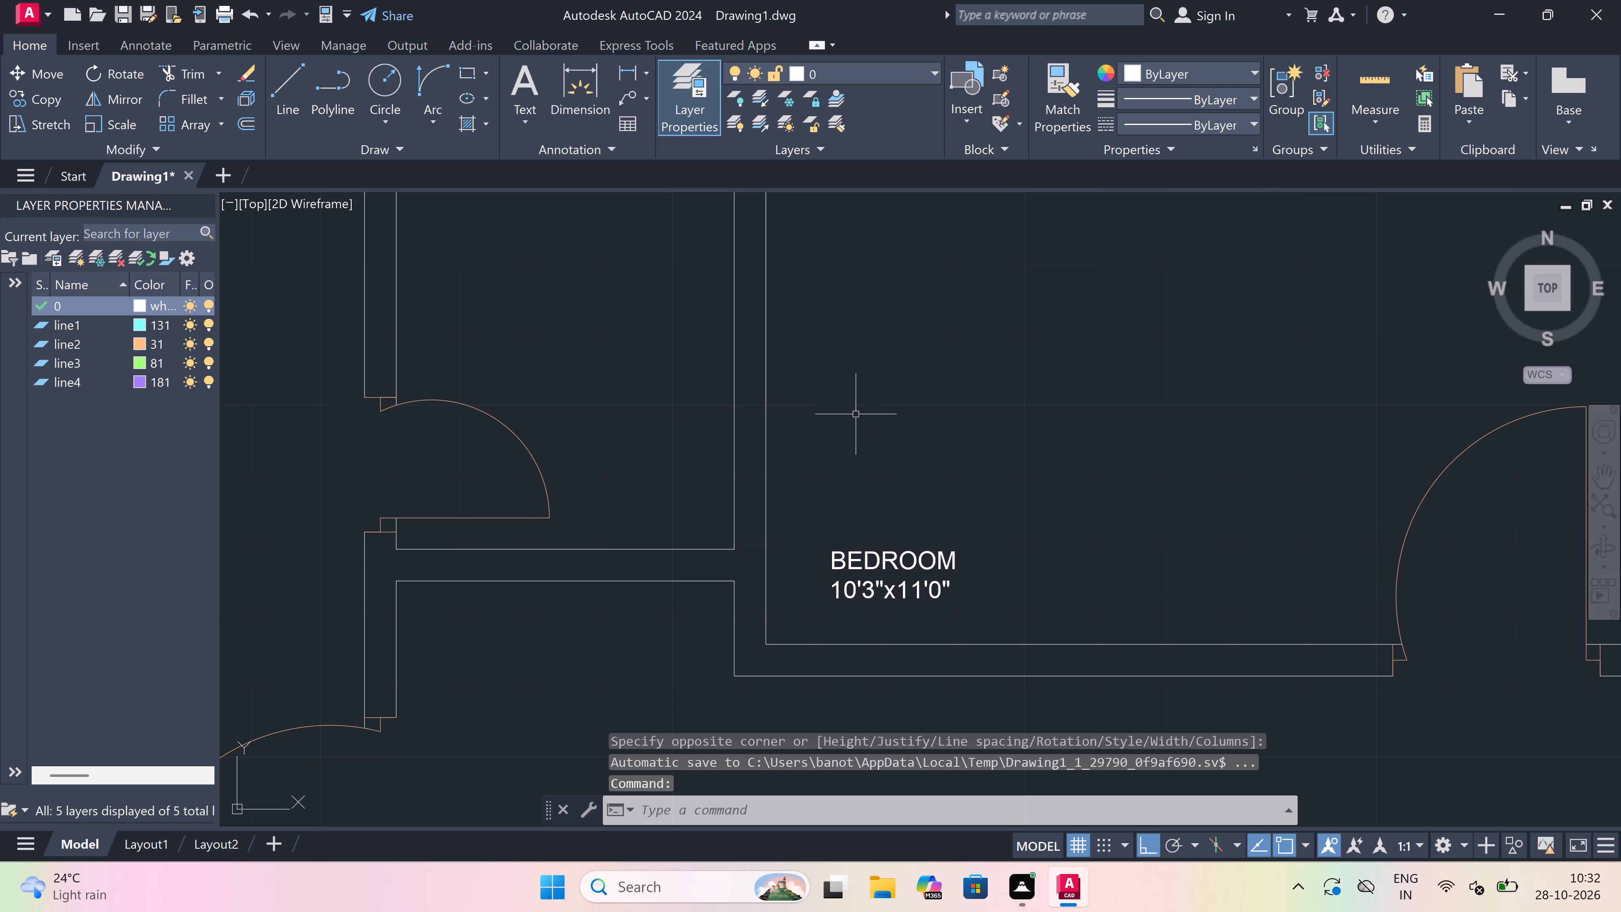
# Label the northeast room "BEDROOM" with "10'3"x11'0"" on the second line, placing the text just above its south wall beside the doors.
pyautogui.press('space')
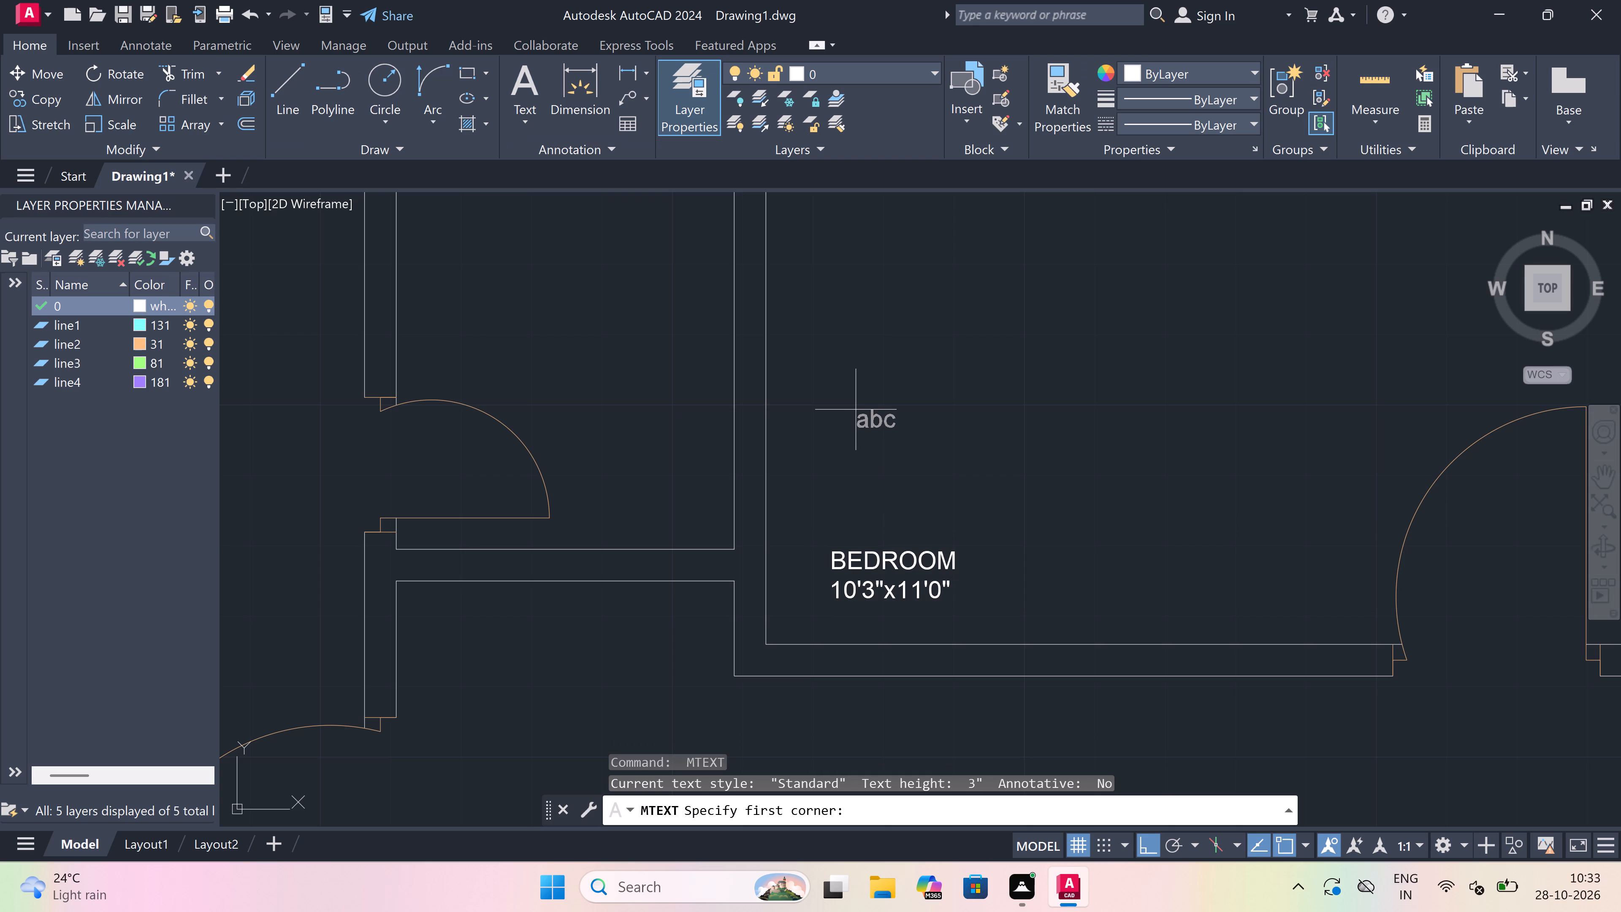
pyautogui.scroll(-3, 878, 498)
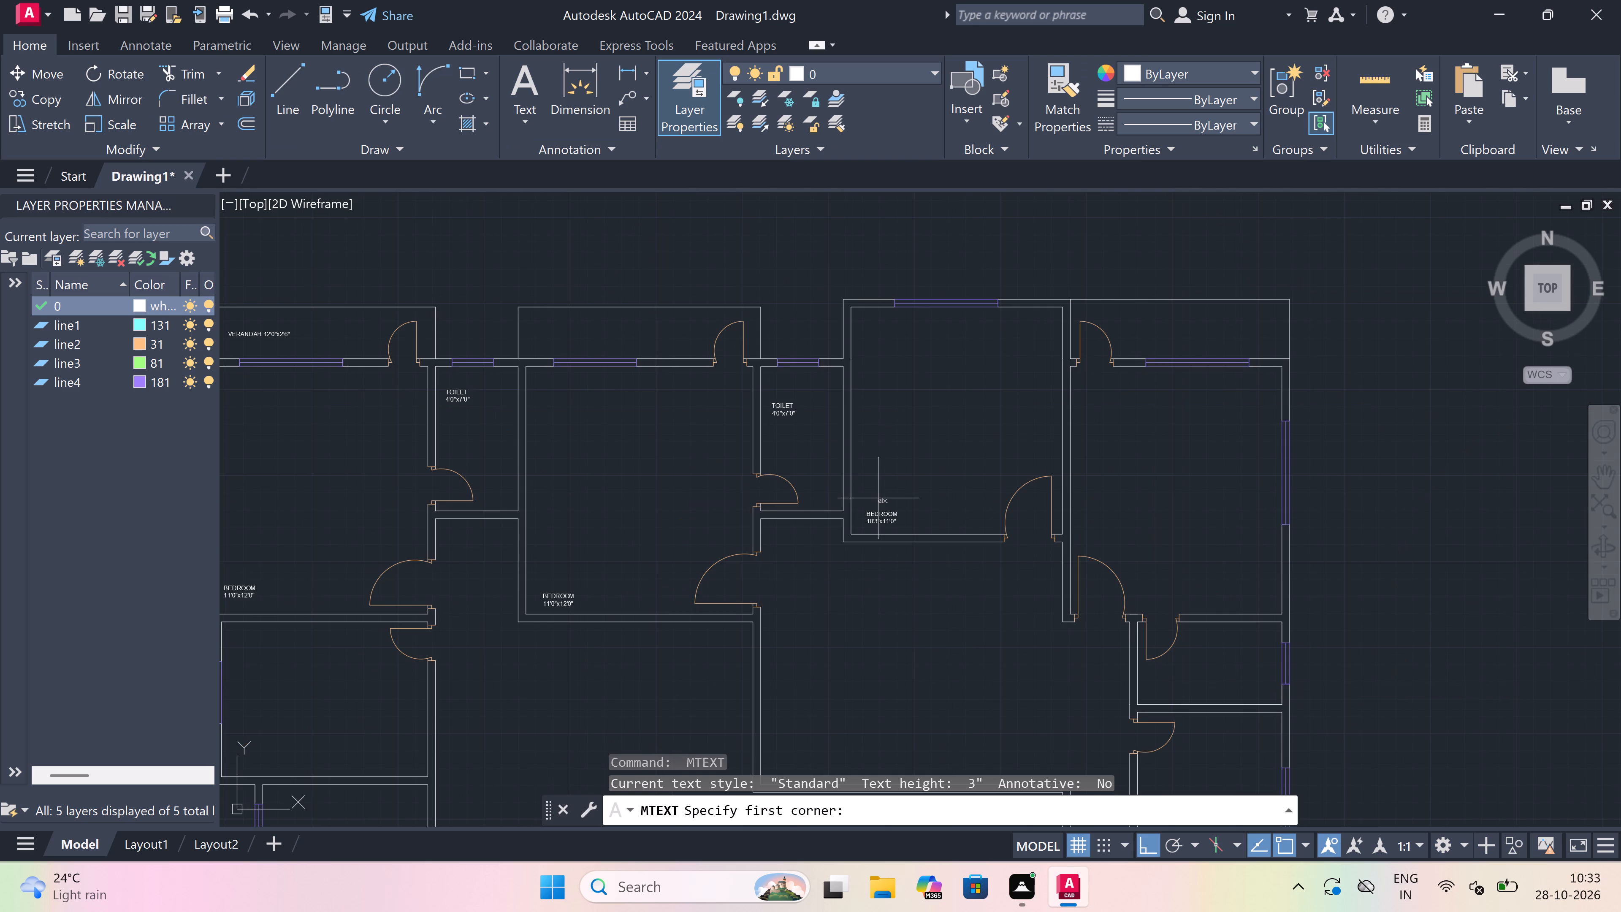
pyautogui.scroll(-1, 878, 498)
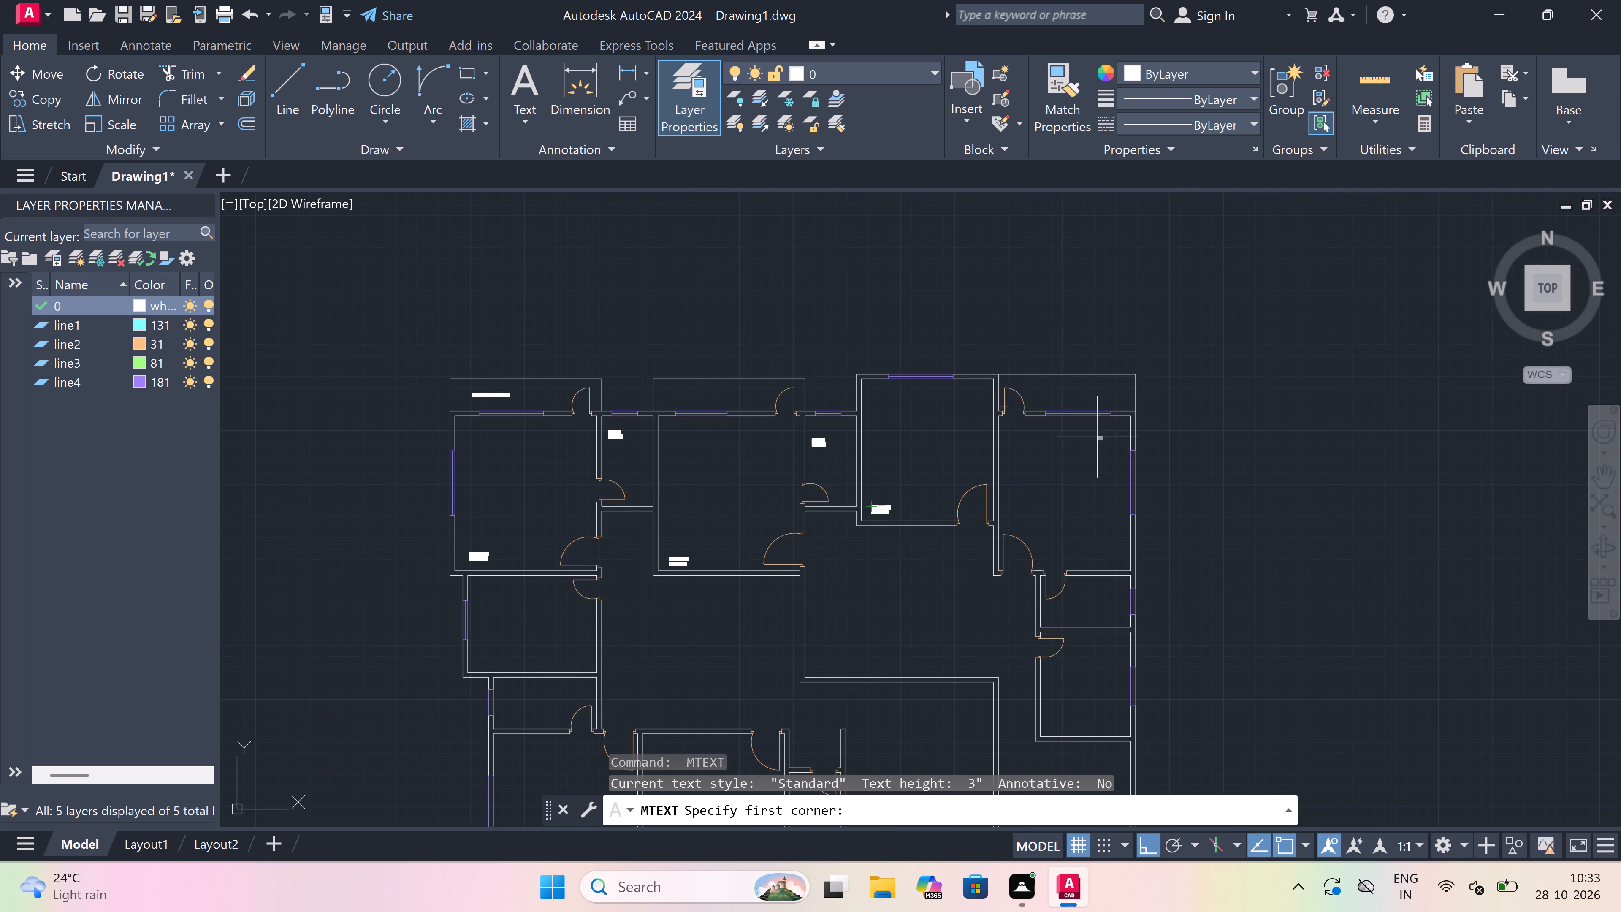
pyautogui.scroll(3, 1099, 551)
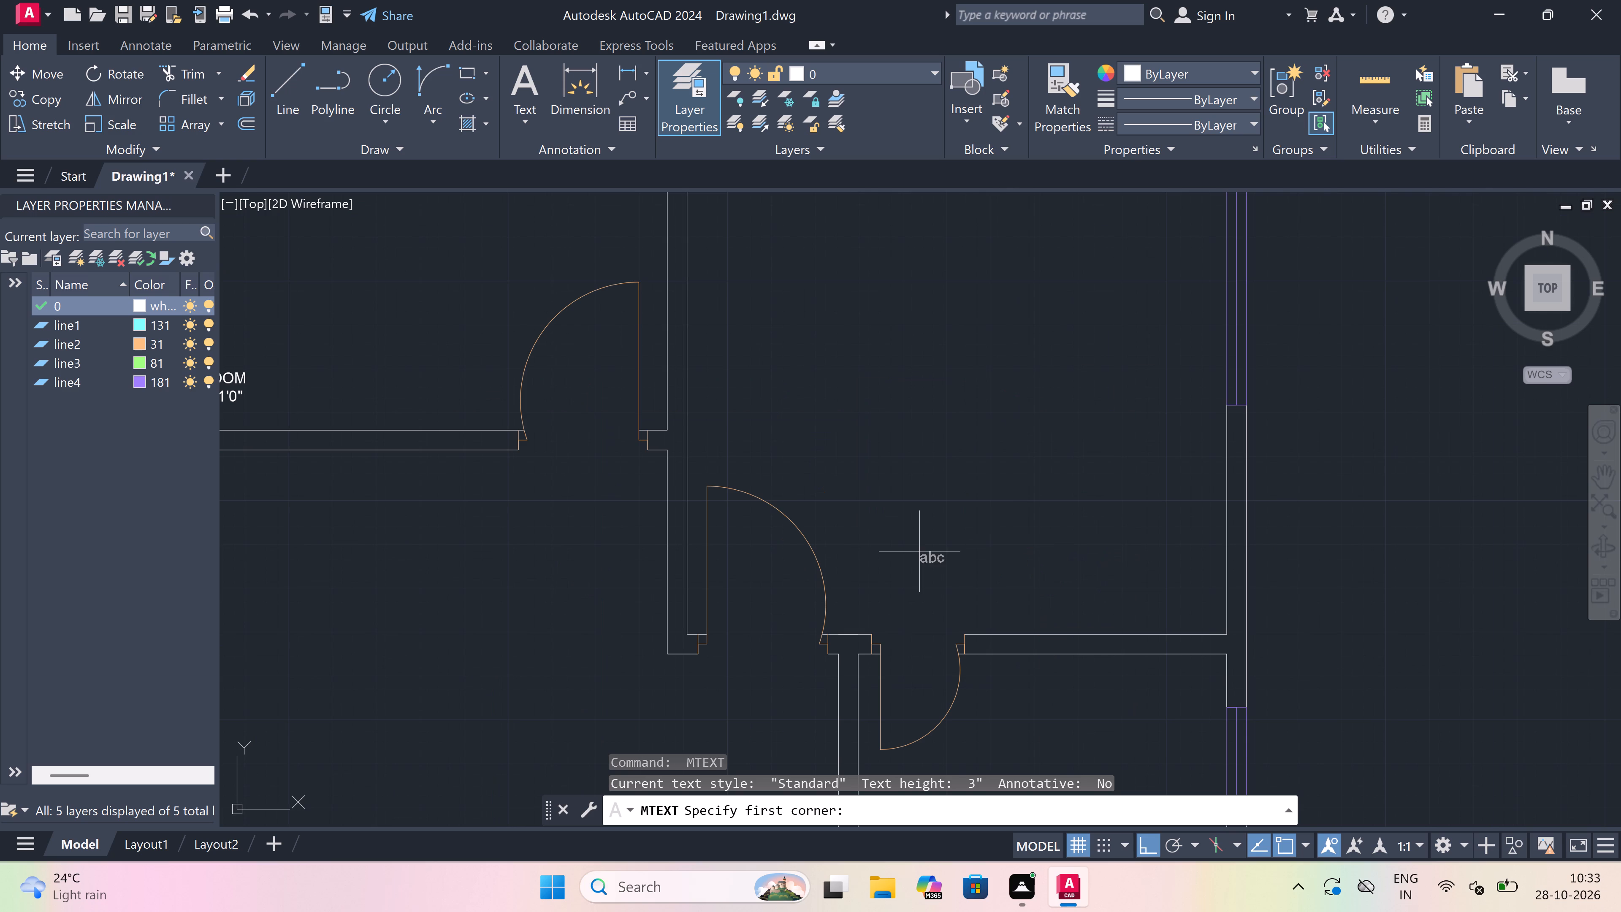
pyautogui.click(907, 559)
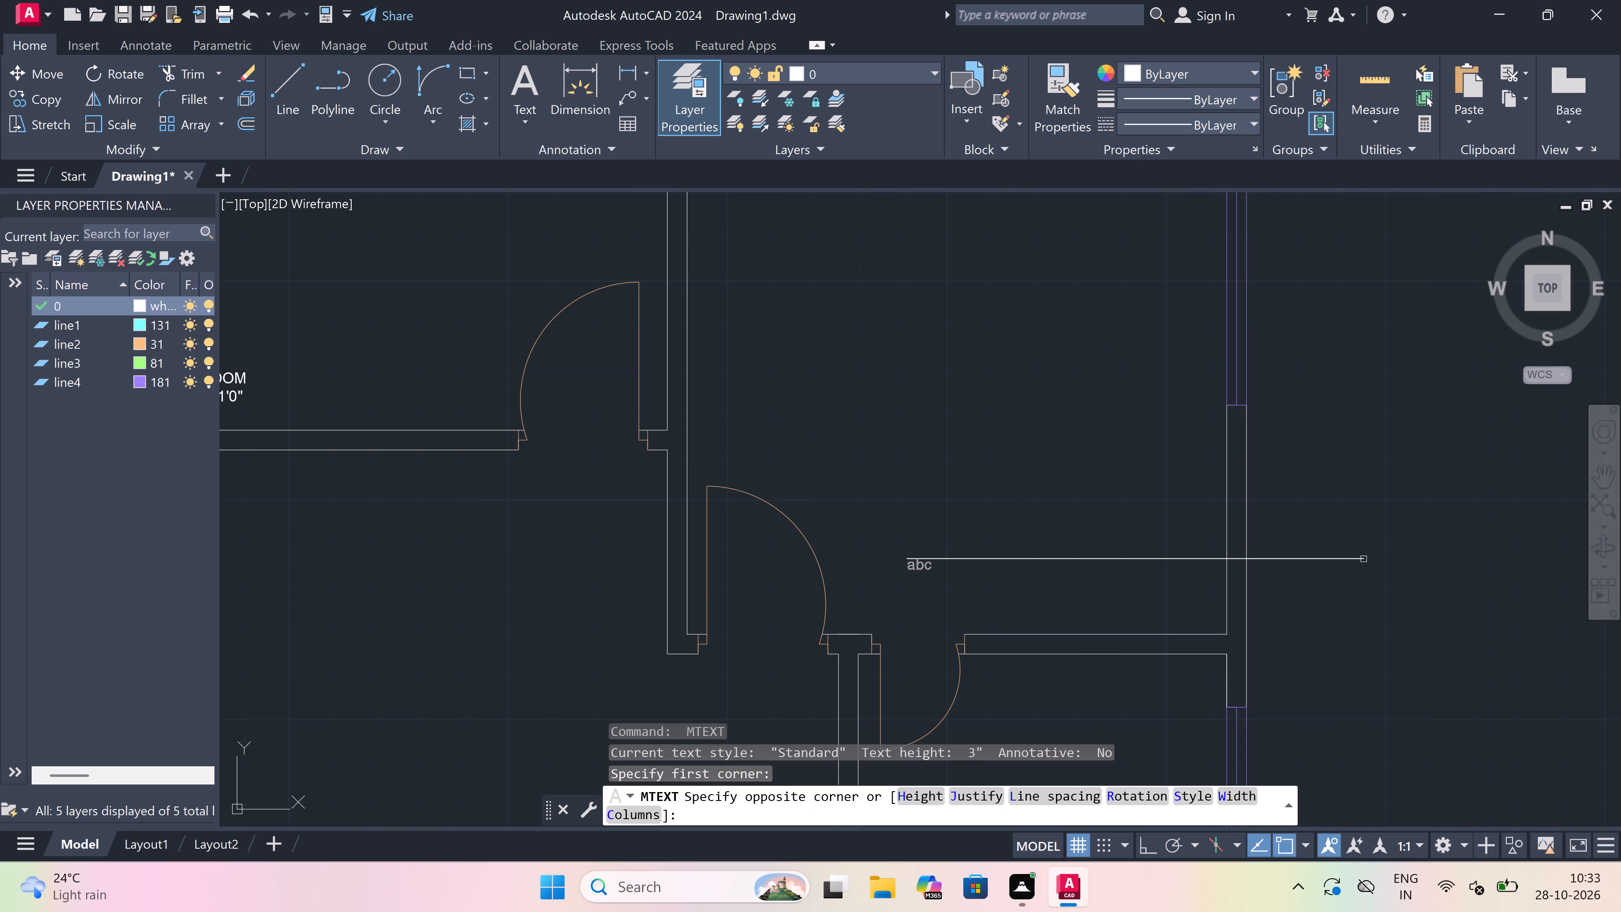
pyautogui.click(1453, 594)
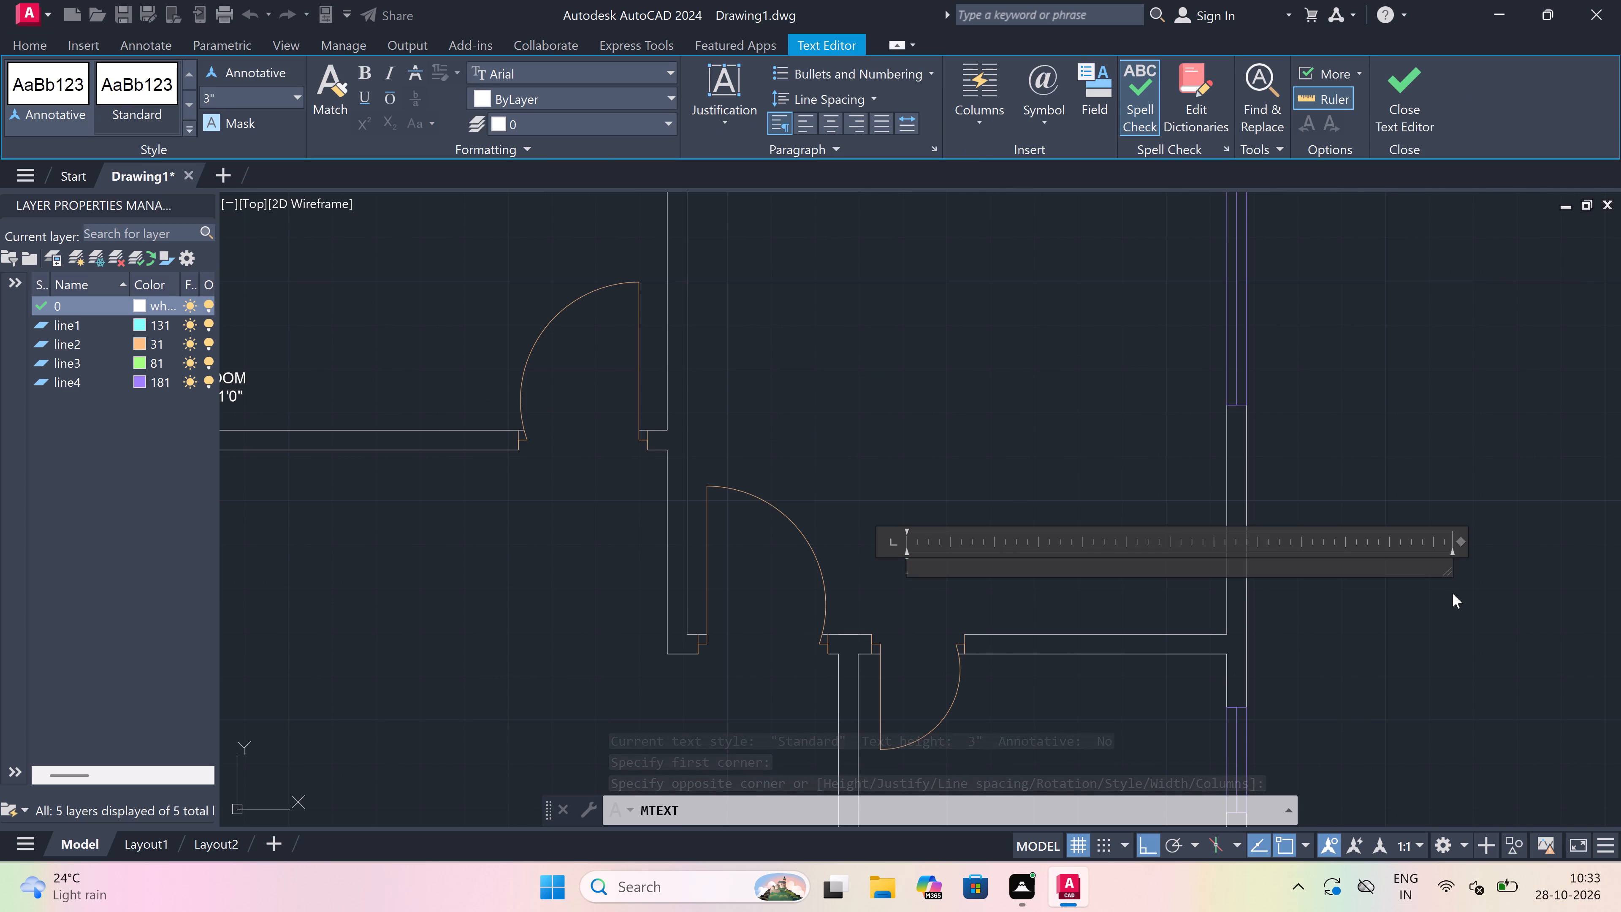
pyautogui.press('b')
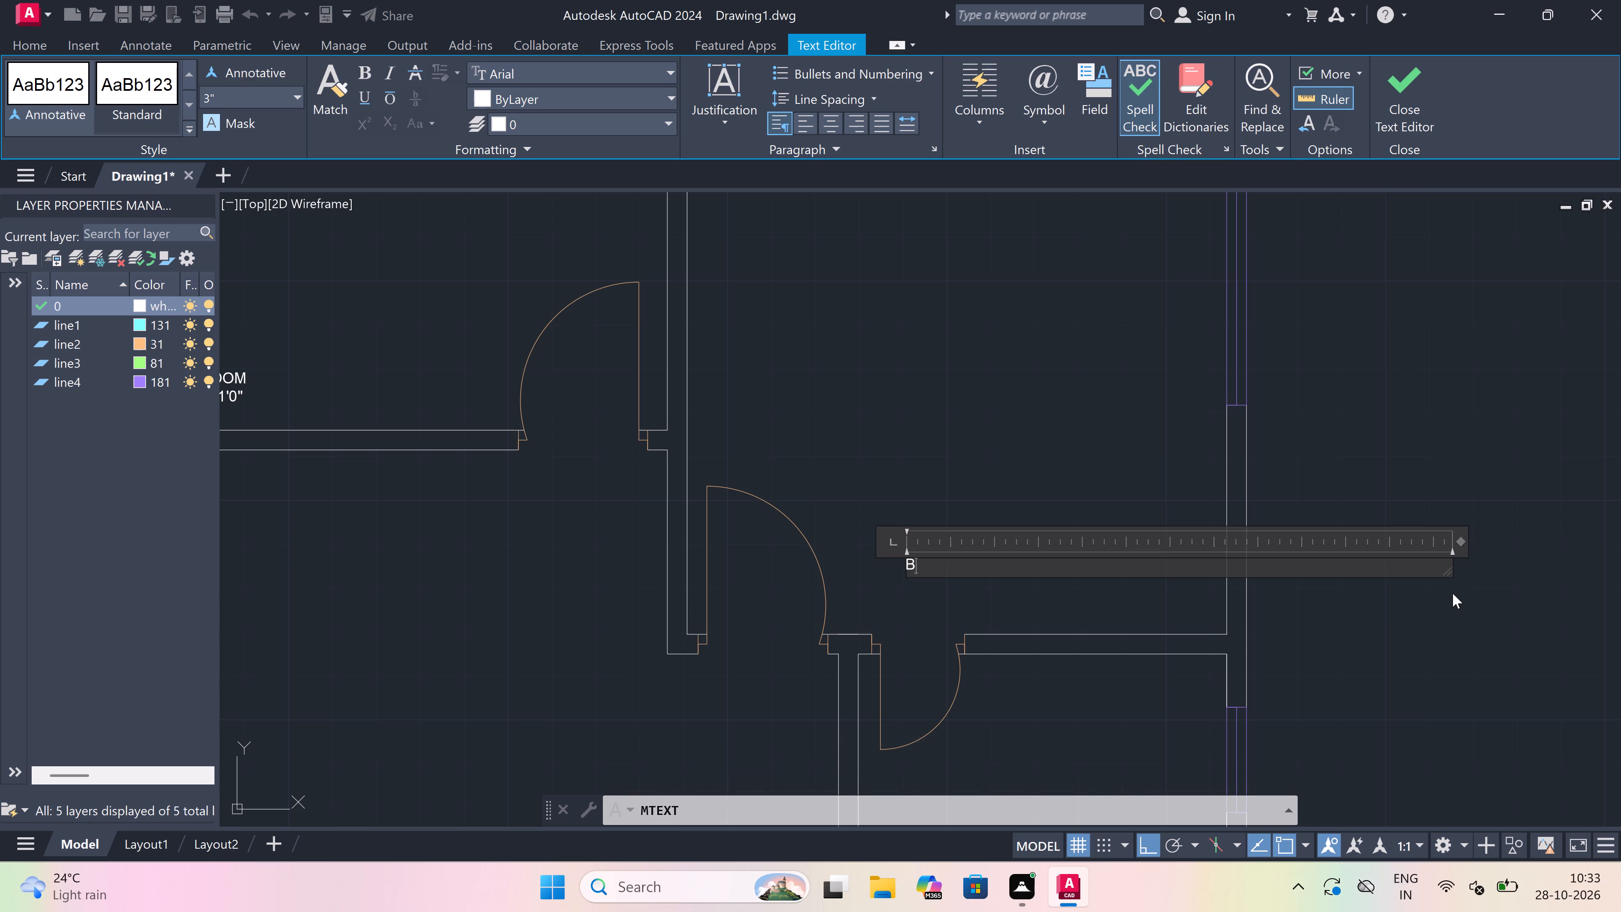
pyautogui.write('EDROOM')
pyautogui.press('Return')
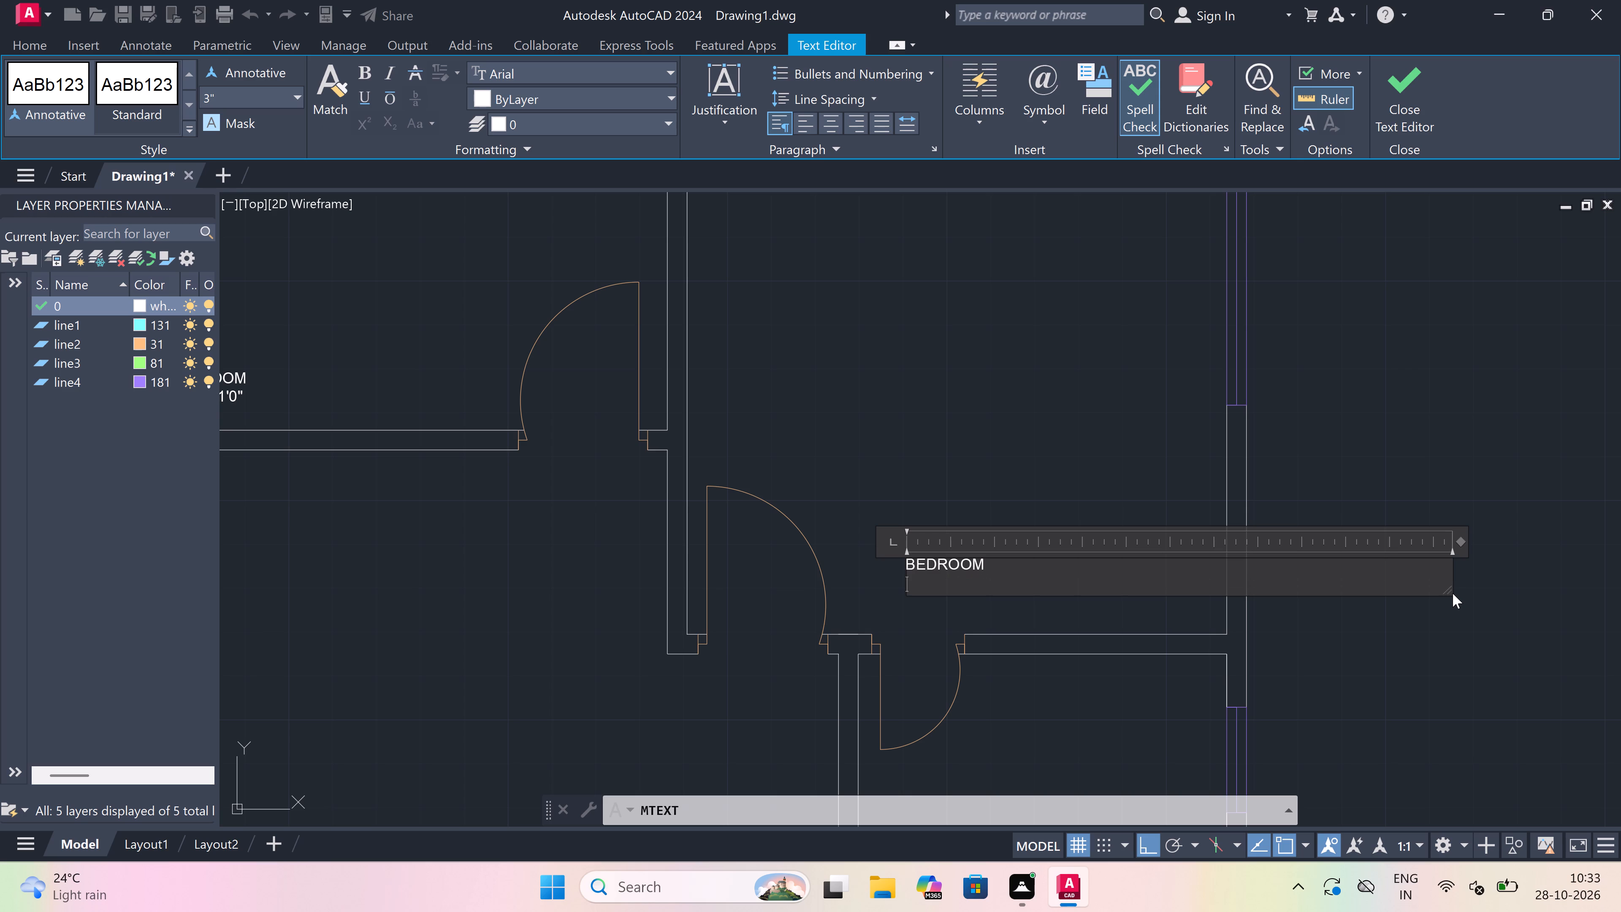
pyautogui.write("10'3")
pyautogui.write('"x')
pyautogui.write("11'0")
pyautogui.hotkey('shift', '"')
pyautogui.click(897, 621)
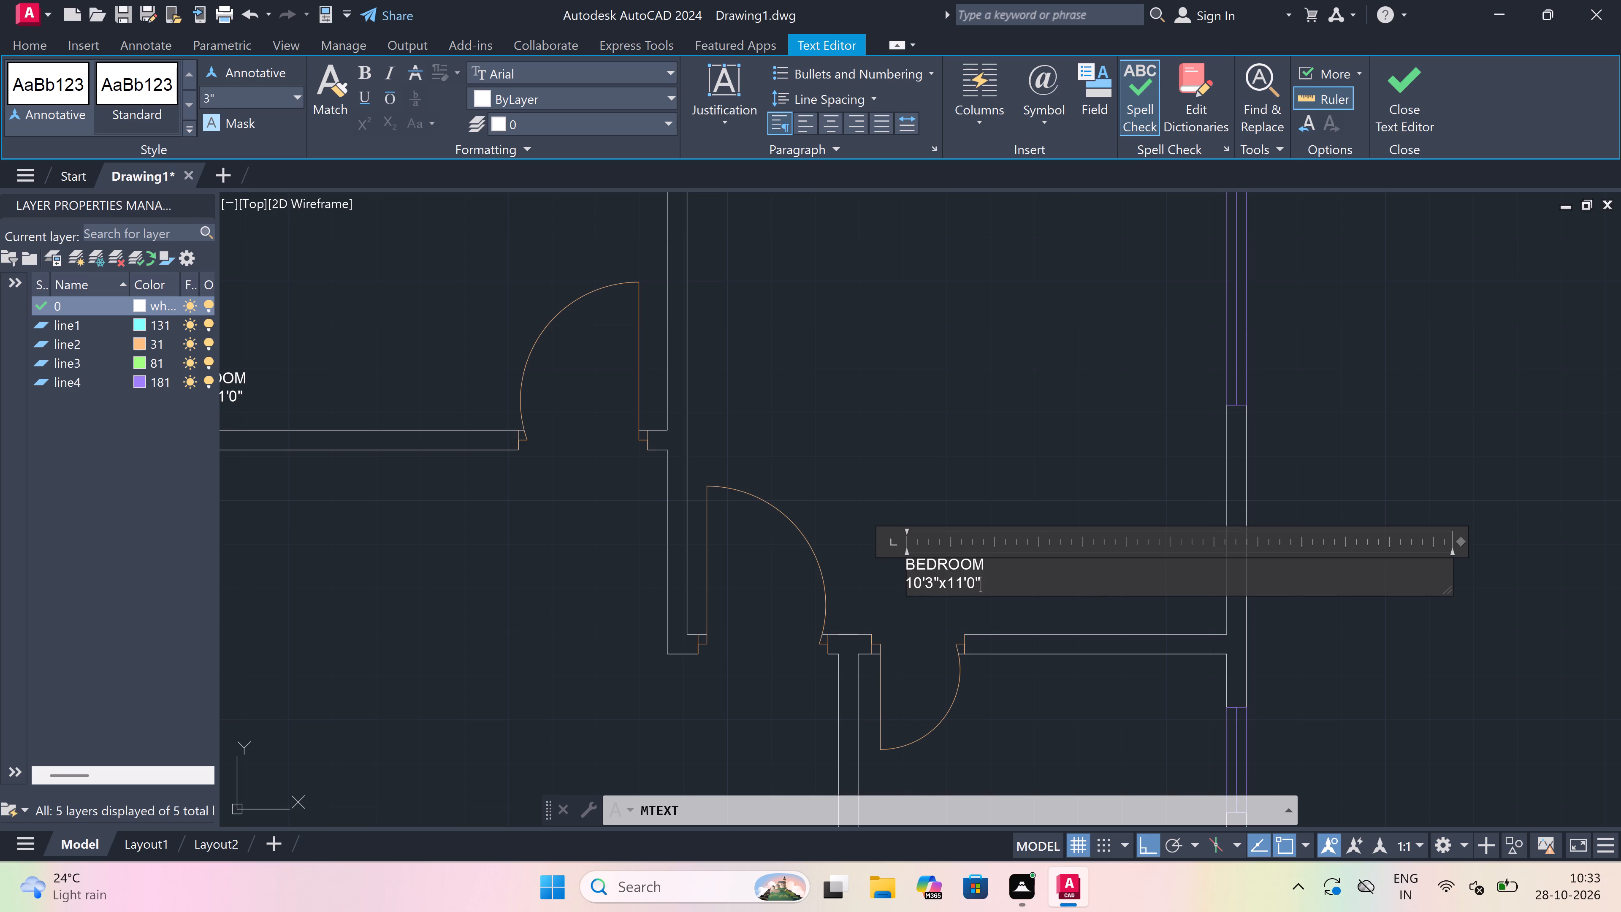
# Label the northeast verandah, beside its door, with the single-line multiline text "VERANDAH 11'5"x2'6'", leaving two spaces before the dimensions.
pyautogui.press('space')
pyautogui.scroll(-4, 919, 611)
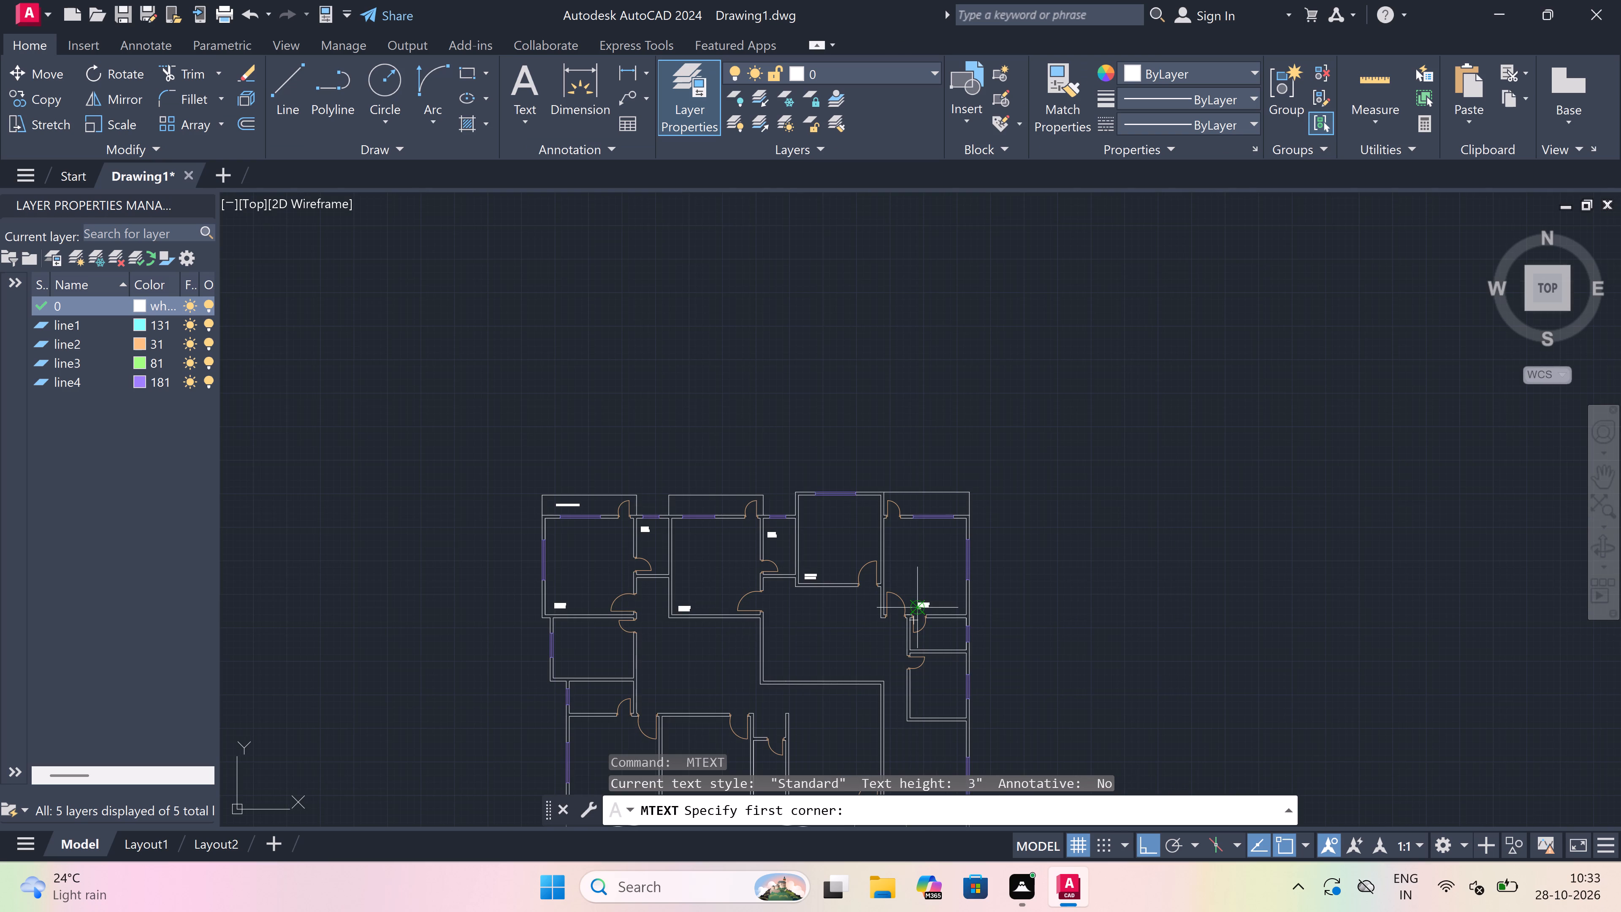
pyautogui.scroll(1, 921, 592)
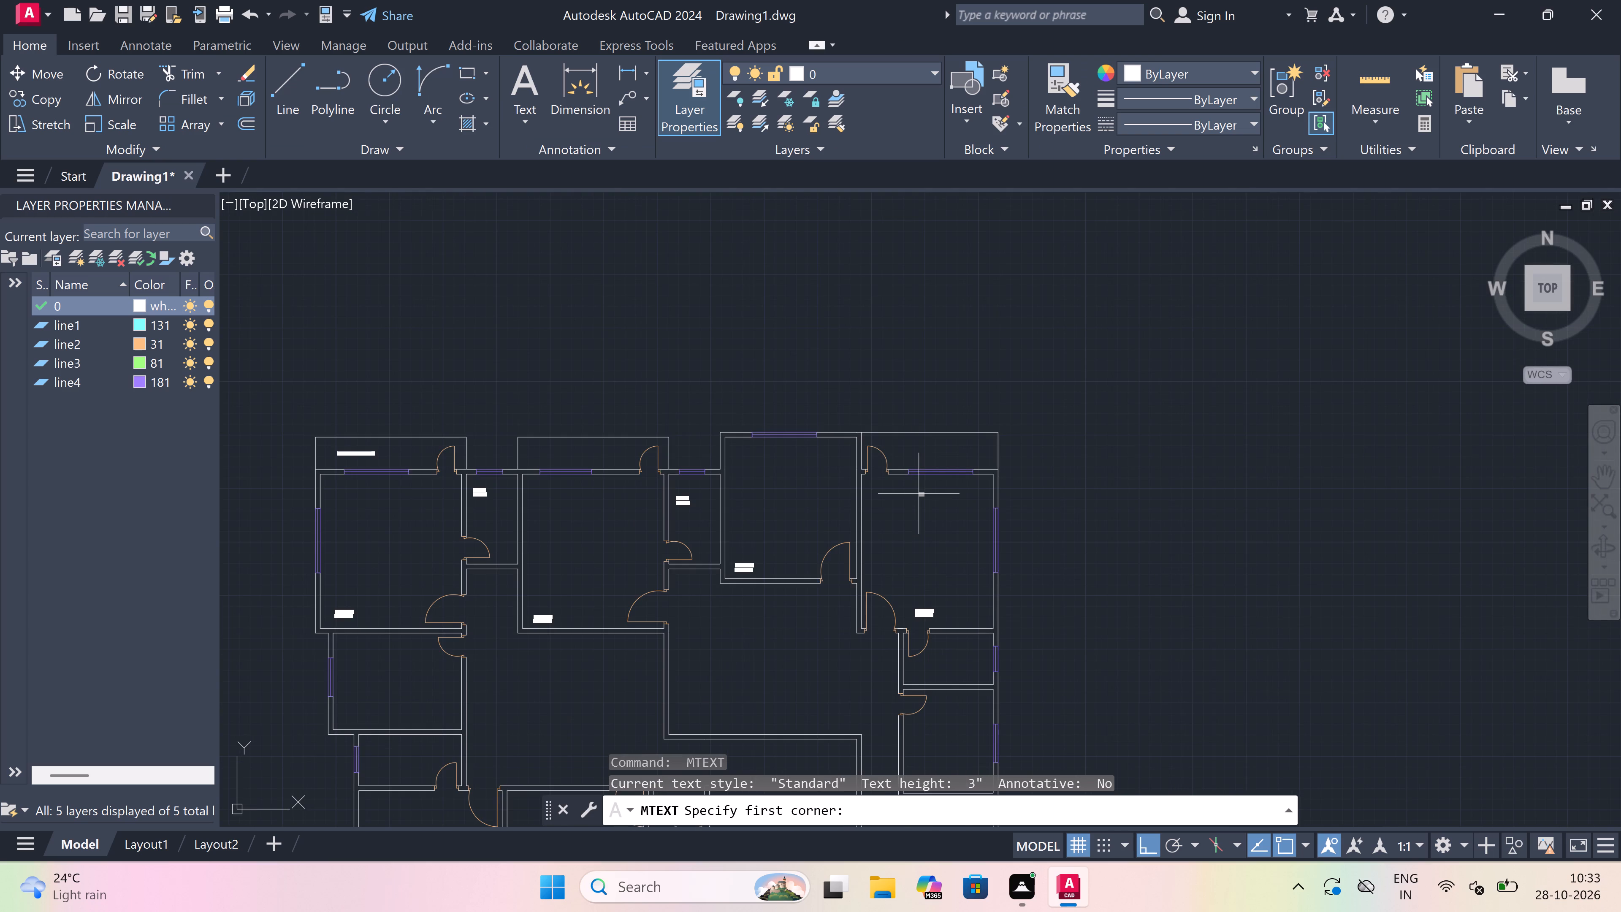
pyautogui.scroll(2, 914, 472)
pyautogui.scroll(-2, 914, 470)
pyautogui.scroll(3, 901, 440)
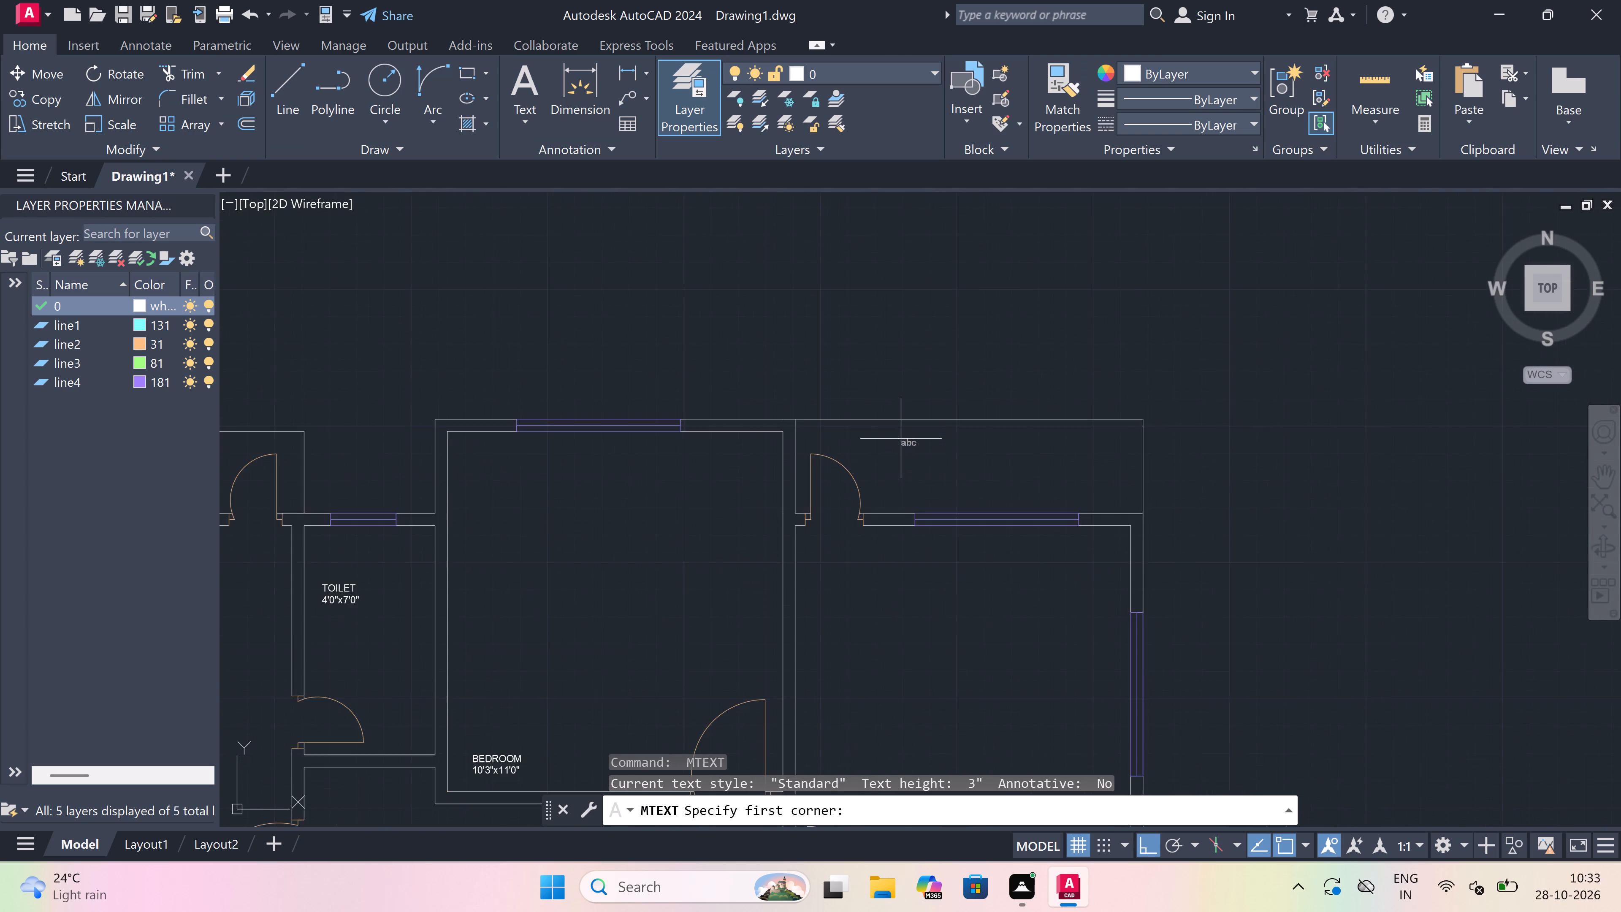
pyautogui.scroll(1, 901, 439)
pyautogui.moveTo(829, 505); pyautogui.dragTo(873, 507)
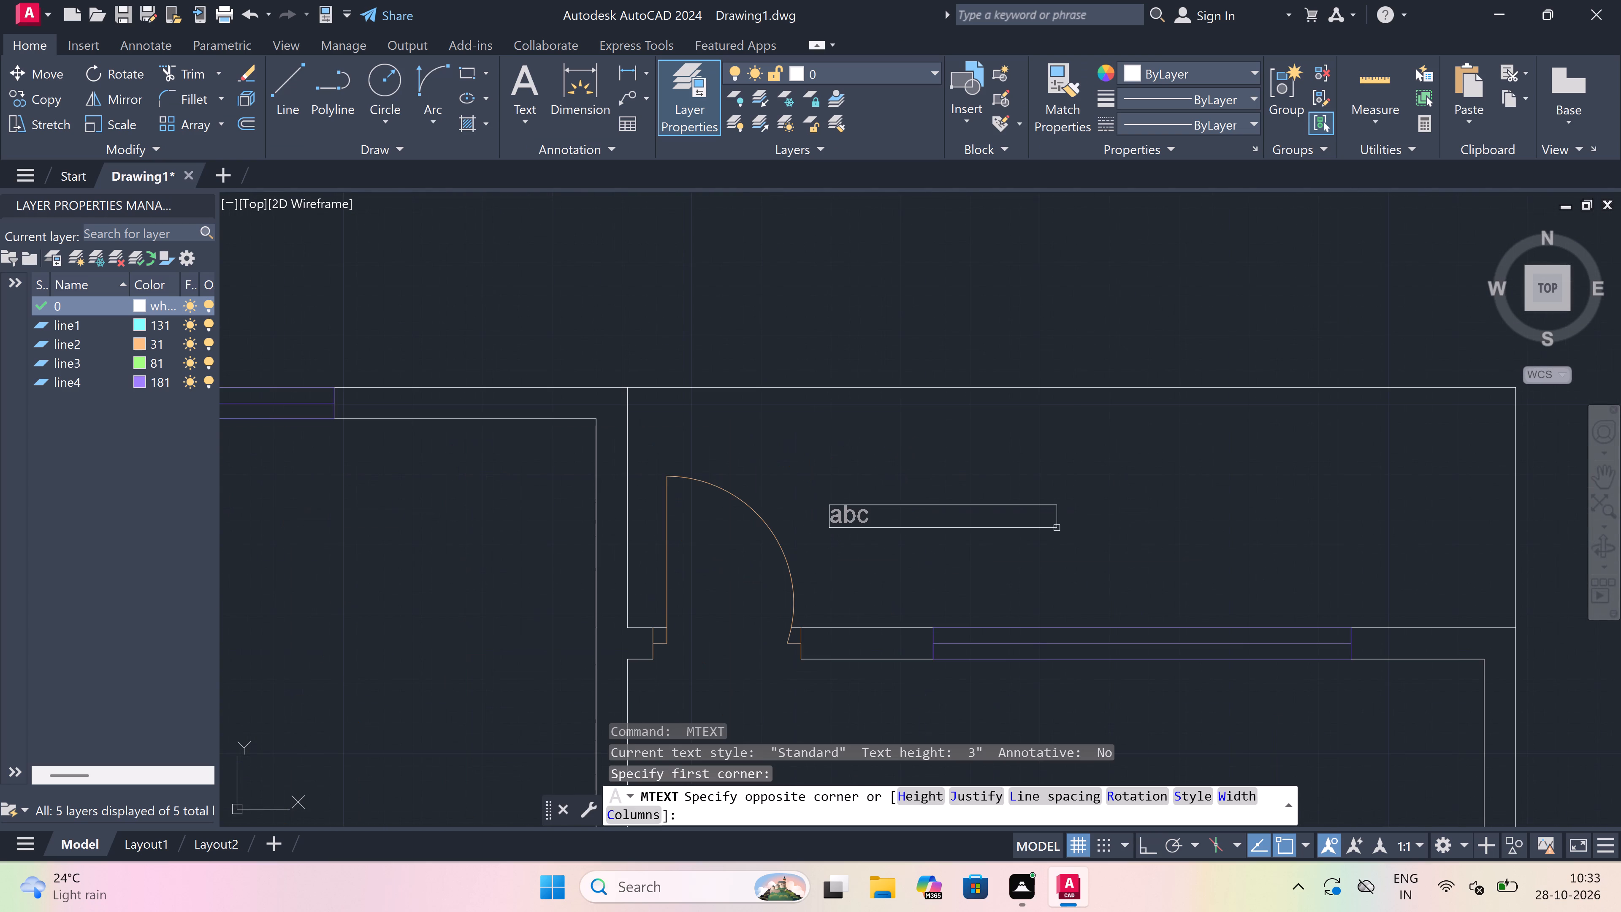
pyautogui.click(1521, 524)
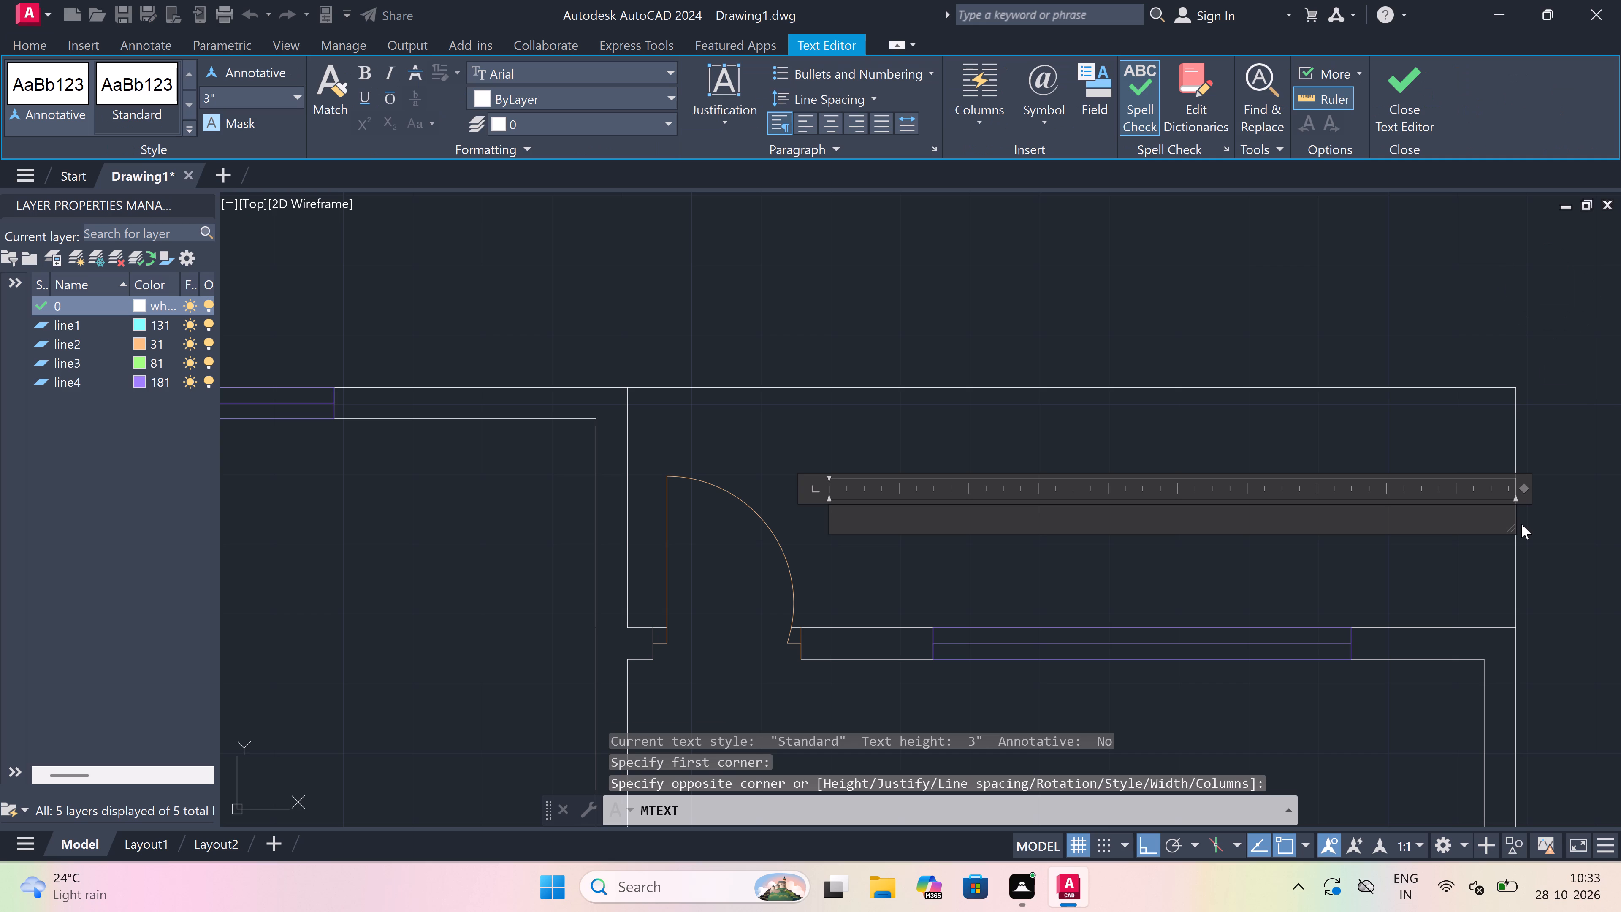
pyautogui.write('VER')
pyautogui.write('ANDAH')
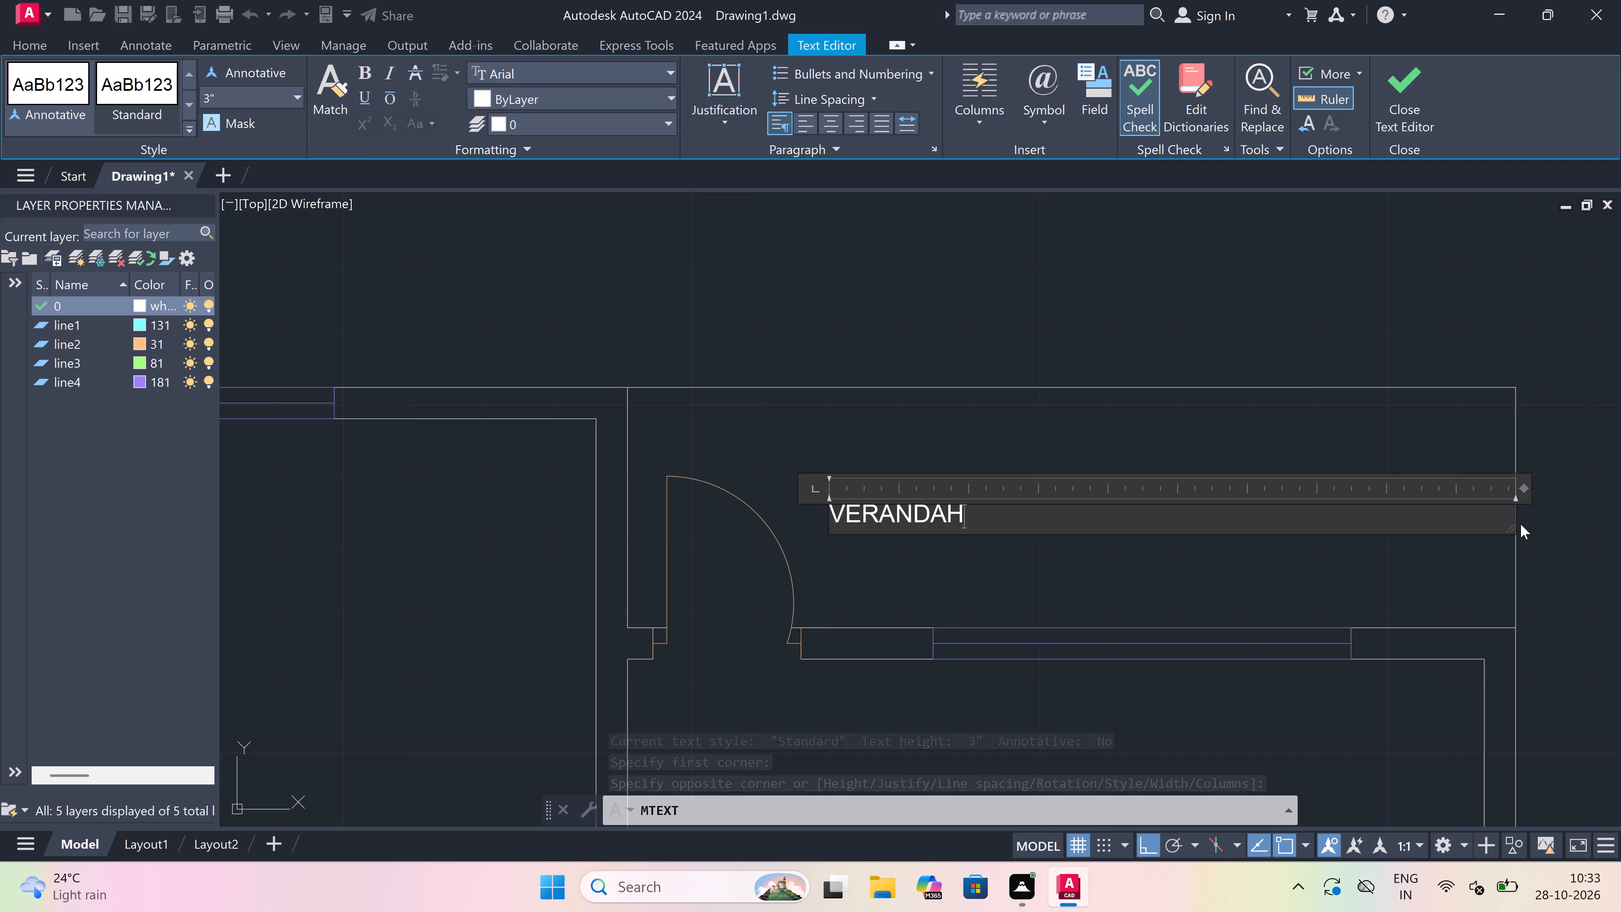
pyautogui.press('space')
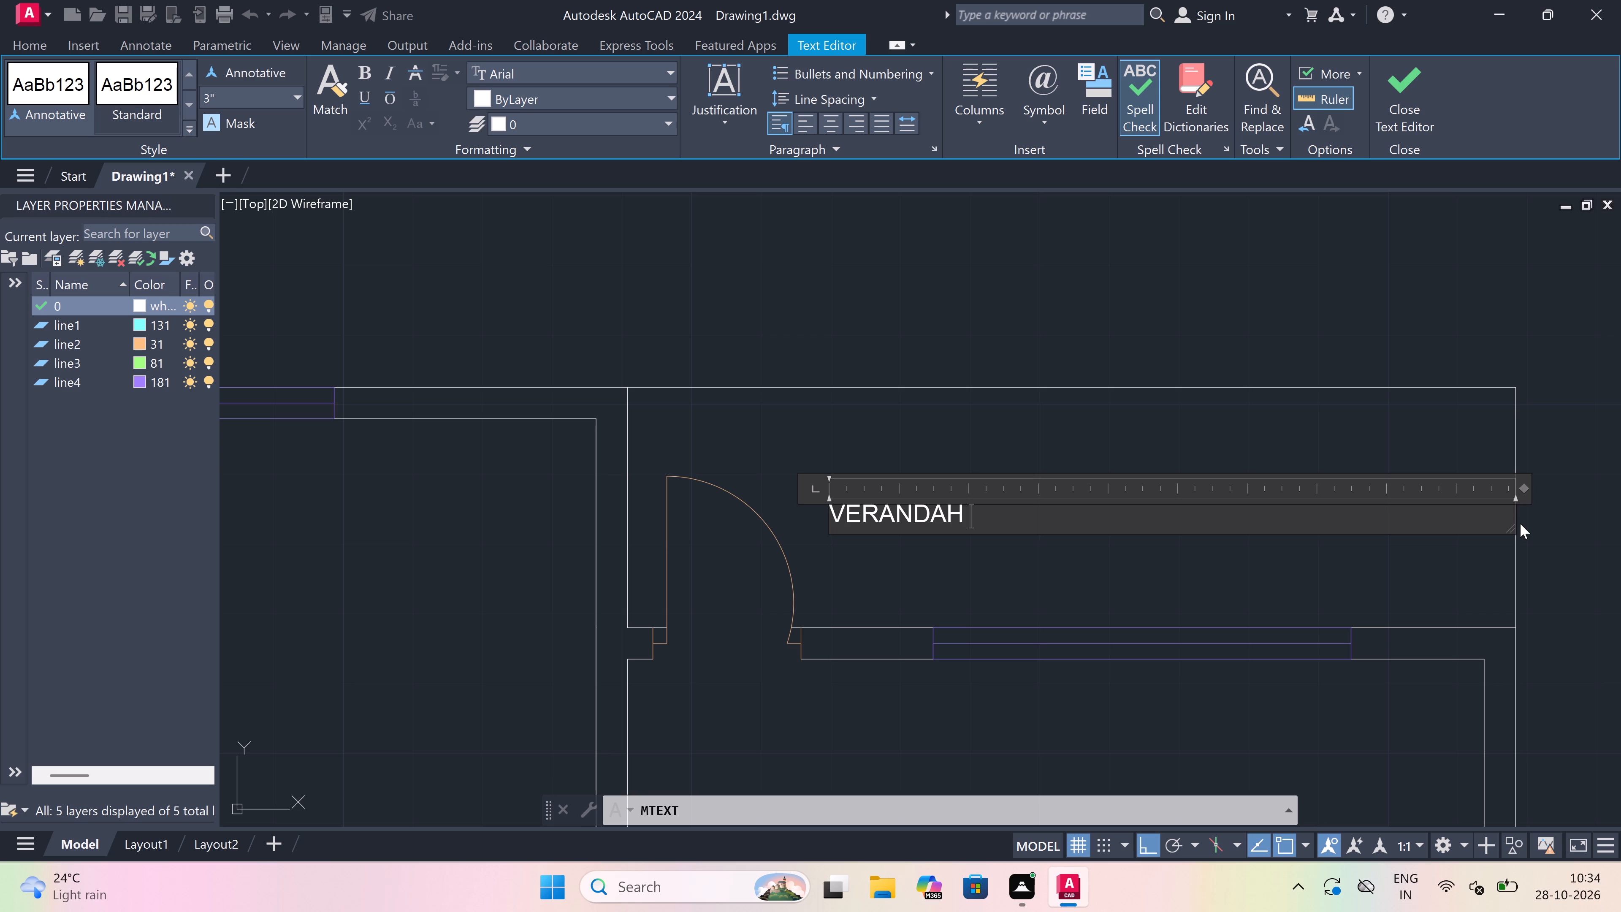
pyautogui.write('11')
pyautogui.write("'5")
pyautogui.write('"x')
pyautogui.write("2'6")
pyautogui.press('Up')
pyautogui.press("'")
pyautogui.click(969, 516)
pyautogui.press('space')
pyautogui.click(989, 579)
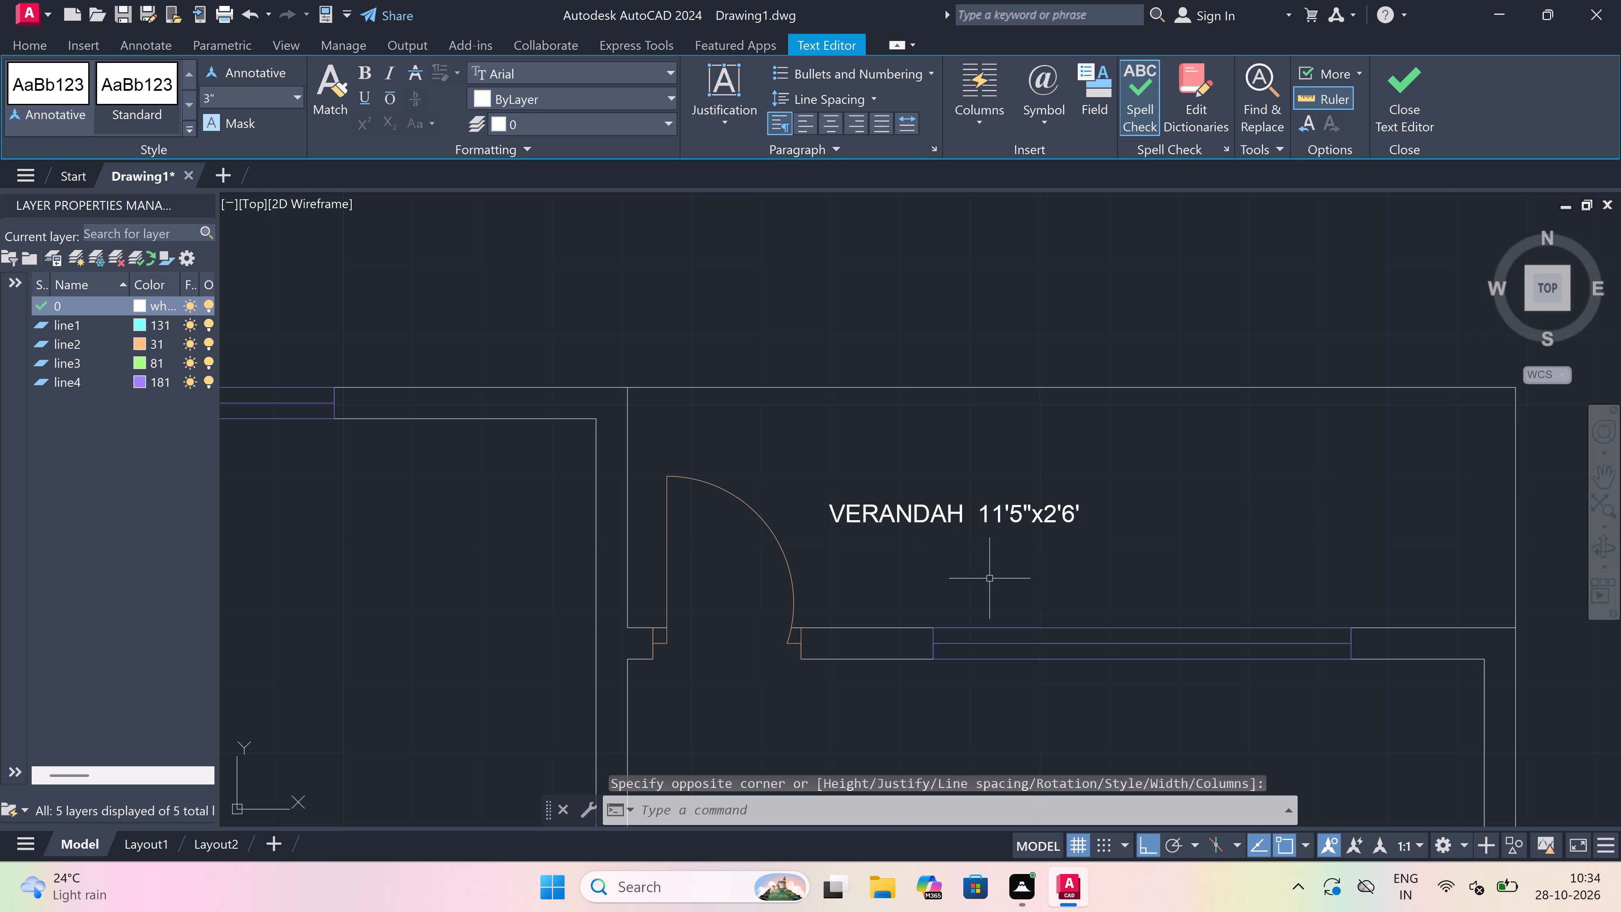
# Label the small room directly south of the northeast bedroom "TOILET" with "7'0"x4'0"" on the second line.
pyautogui.scroll(-6, 998, 542)
pyautogui.scroll(3, 1006, 622)
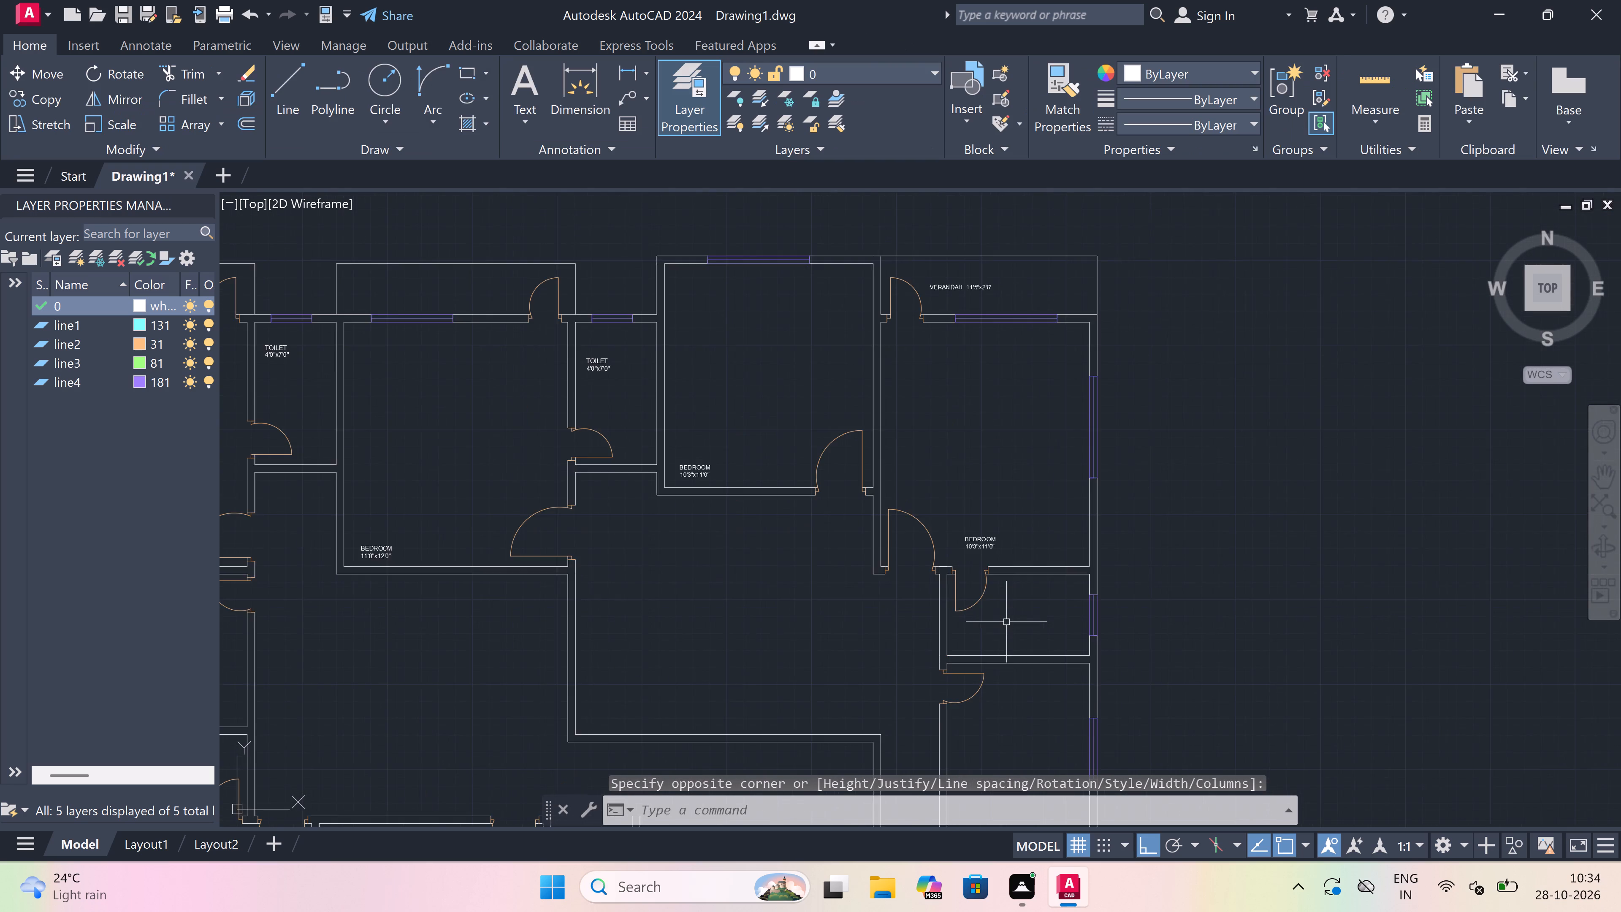
pyautogui.scroll(2, 1006, 622)
pyautogui.press('space')
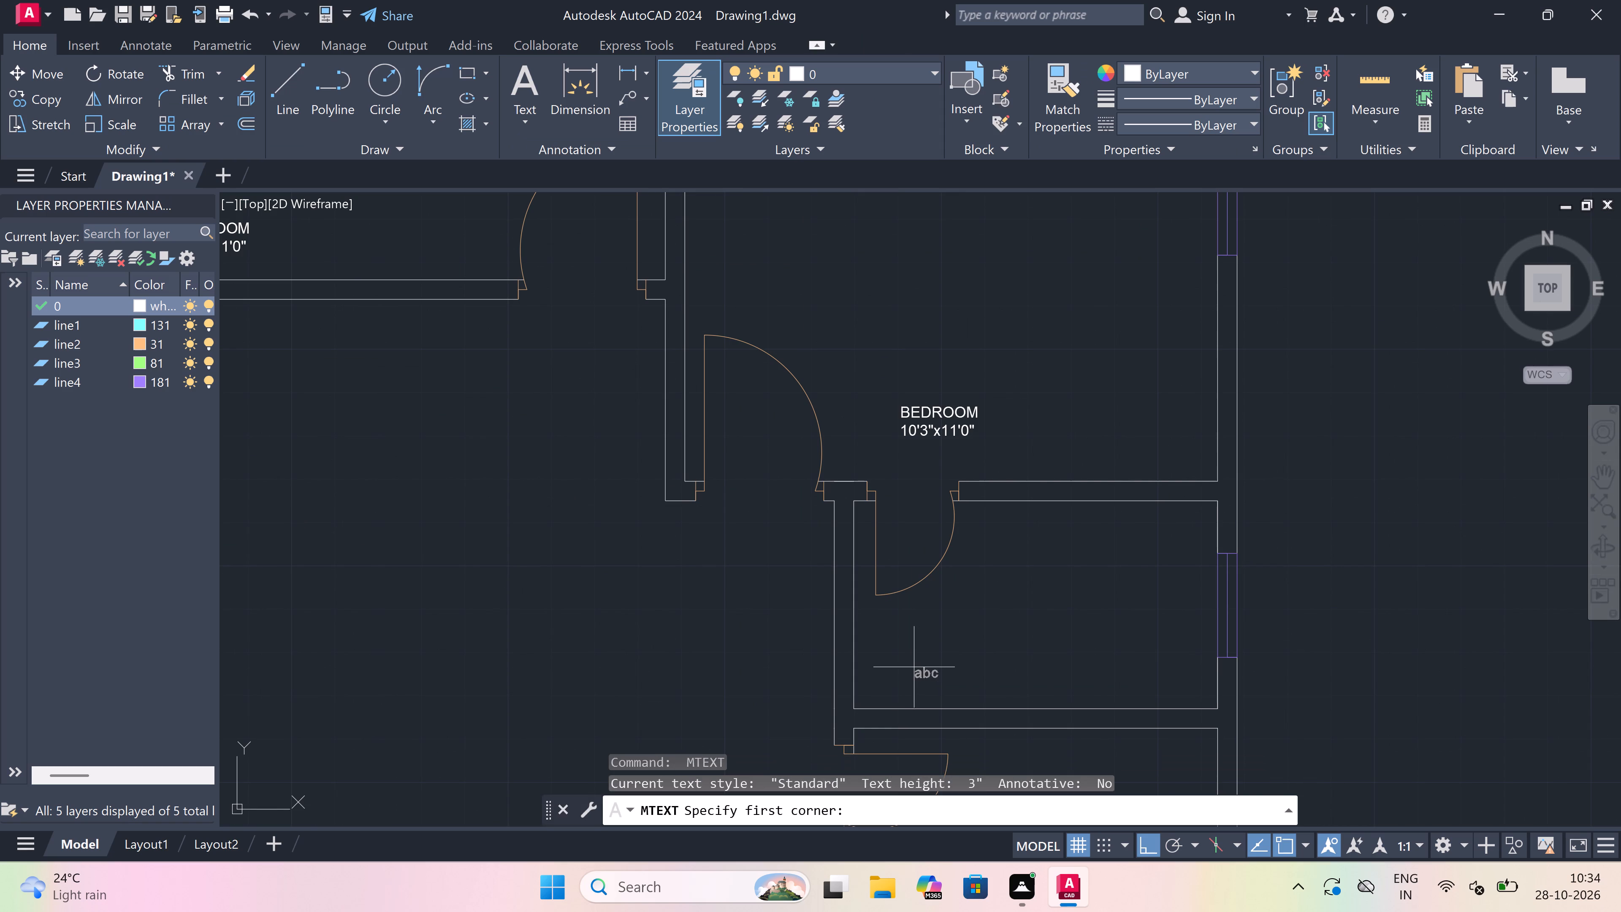
pyautogui.moveTo(913, 665); pyautogui.dragTo(954, 660)
pyautogui.click(1330, 651)
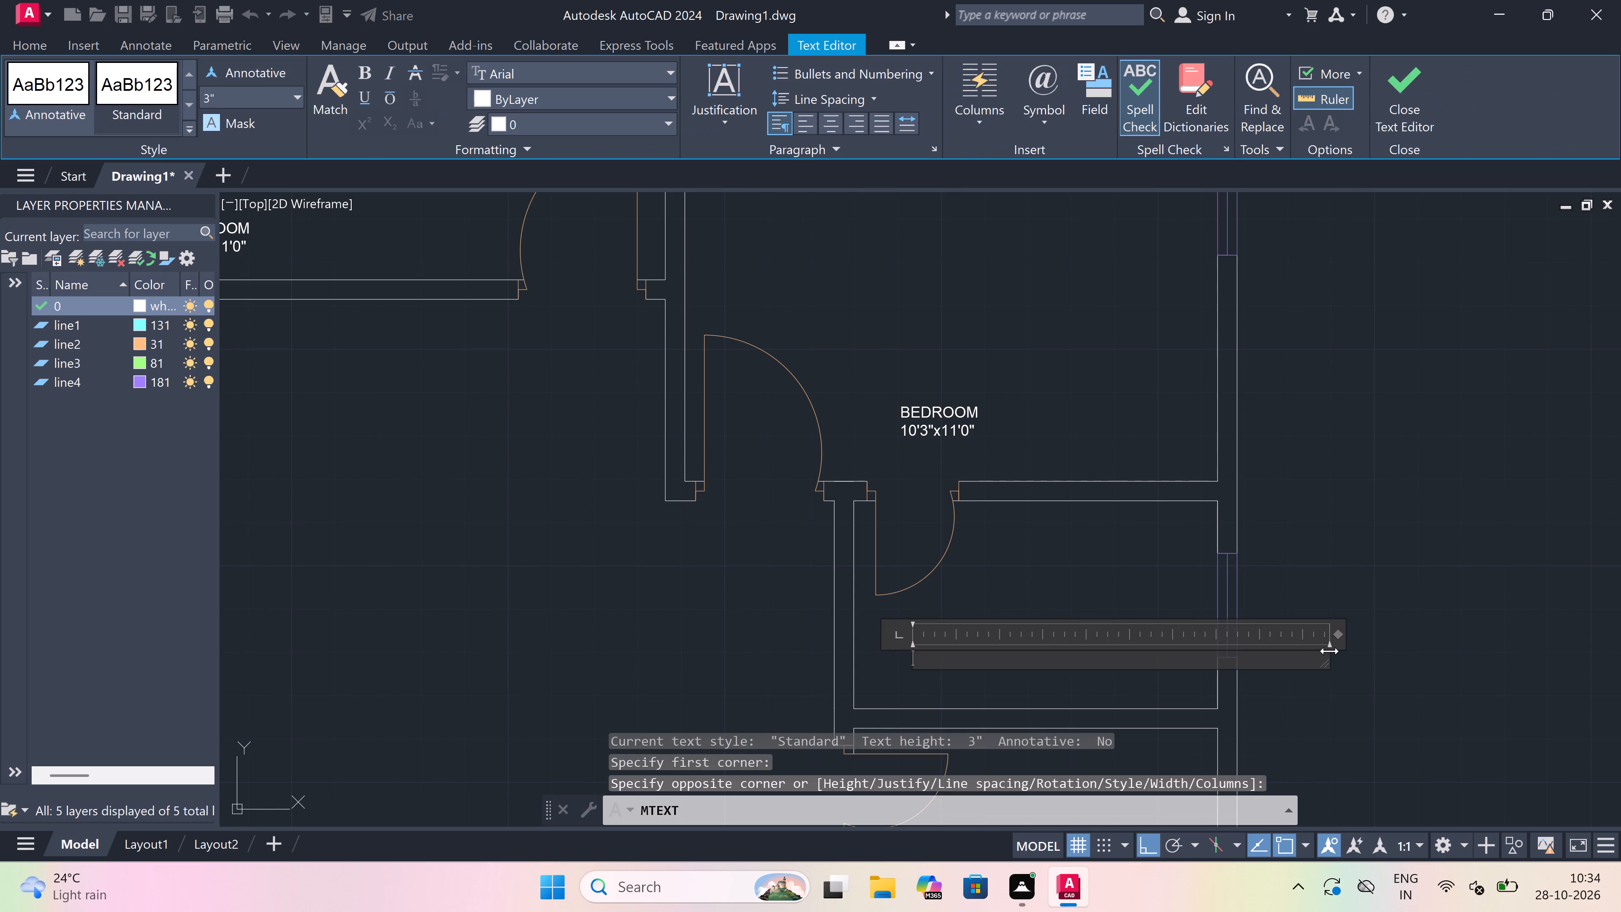
pyautogui.write('TOILET')
pyautogui.press('Return')
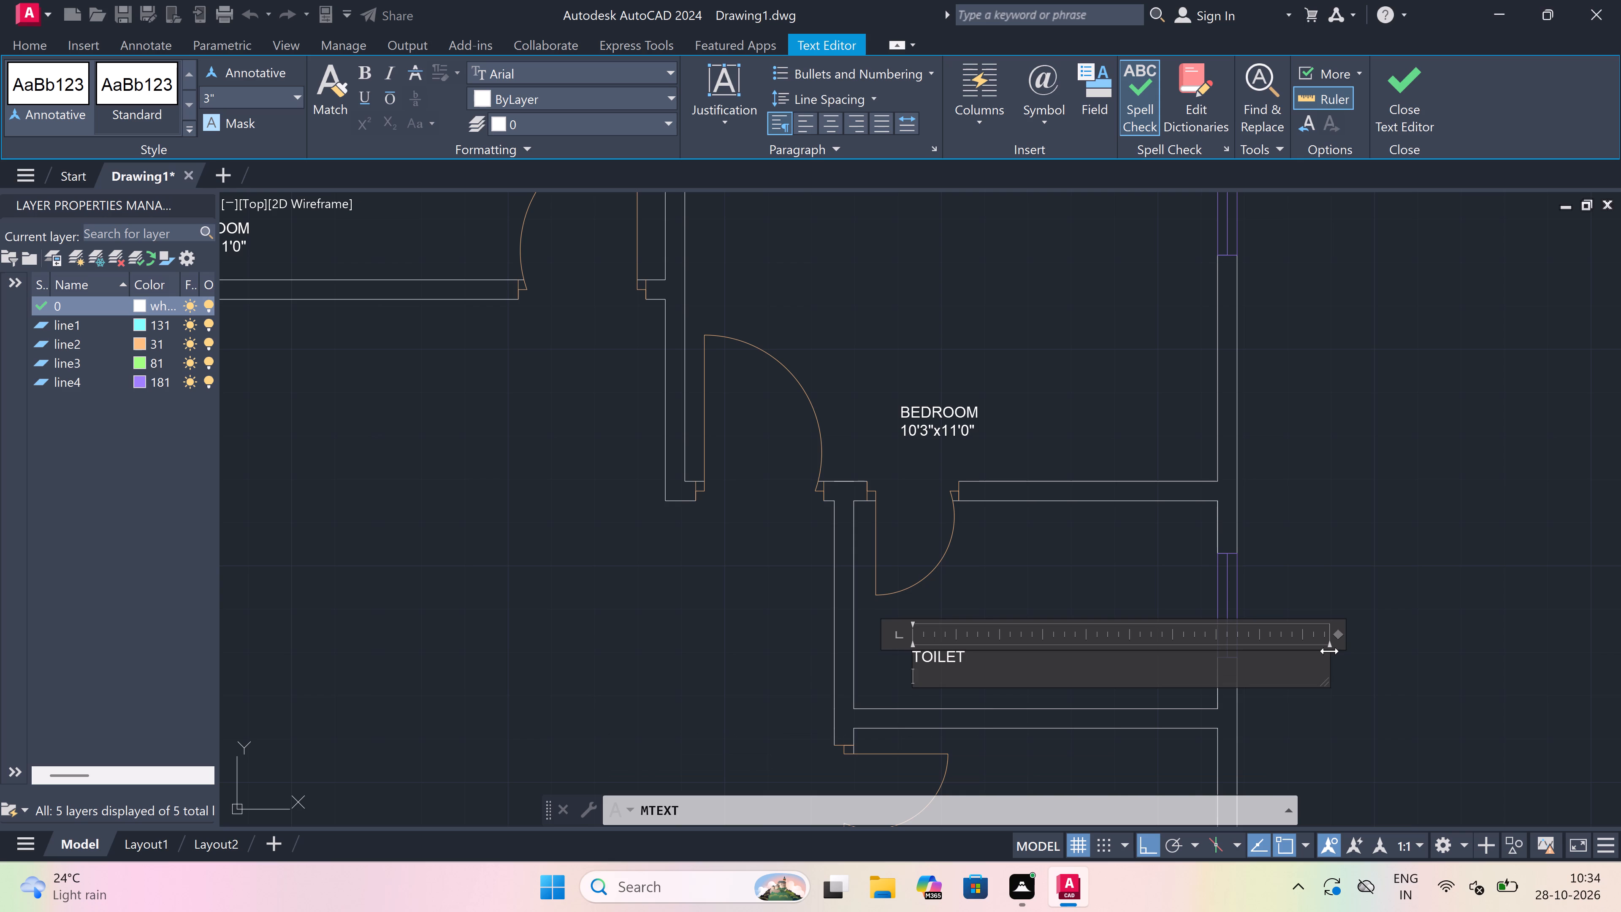
pyautogui.write("7'0")
pyautogui.write('"x')
pyautogui.write("4'0")
pyautogui.hotkey('shift', '"')
pyautogui.click(1087, 550)
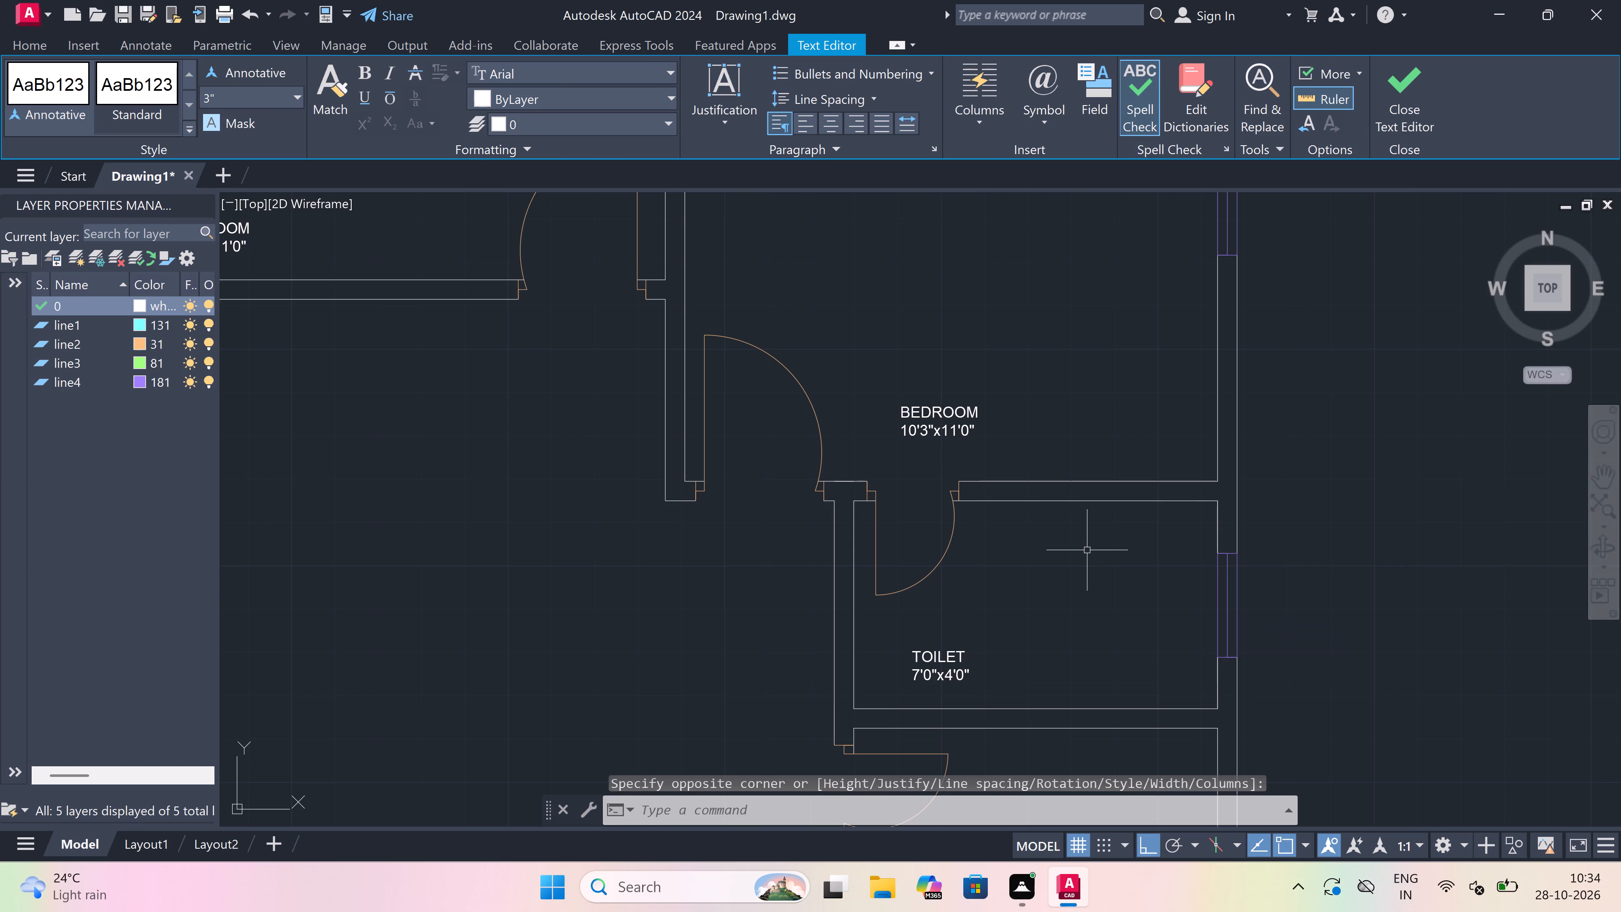
# Label the room south of that toilet "KITCHEN" with "7'0"x8'1"" on the second line.
pyautogui.press('space')
pyautogui.scroll(-4, 1086, 550)
pyautogui.scroll(3, 1084, 607)
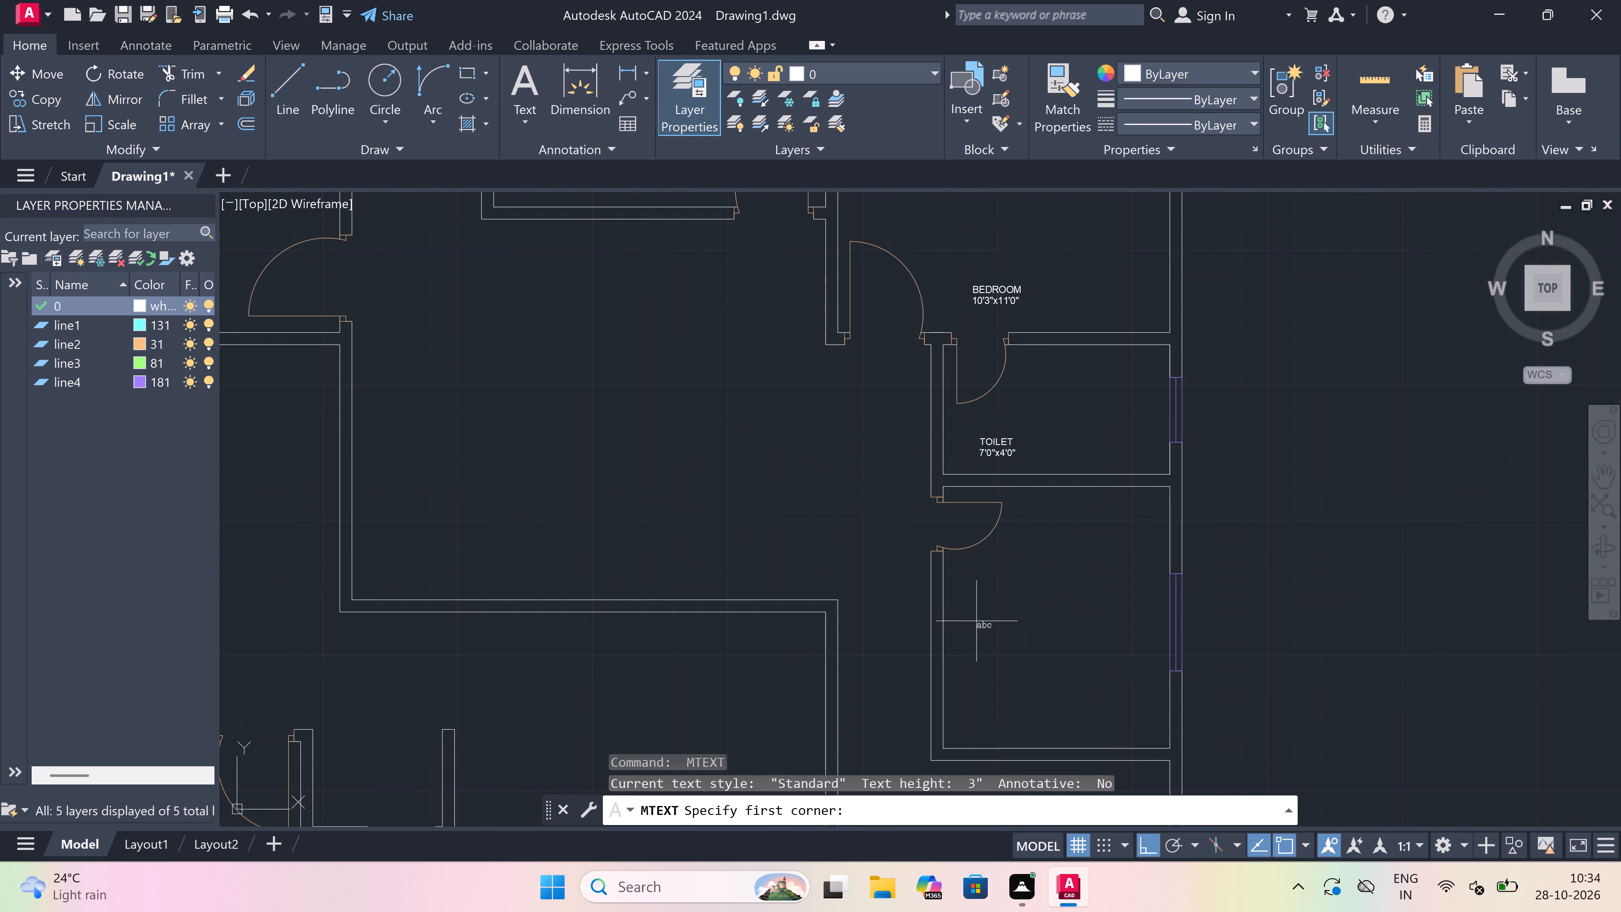
pyautogui.moveTo(976, 621); pyautogui.dragTo(983, 621)
pyautogui.click(1412, 640)
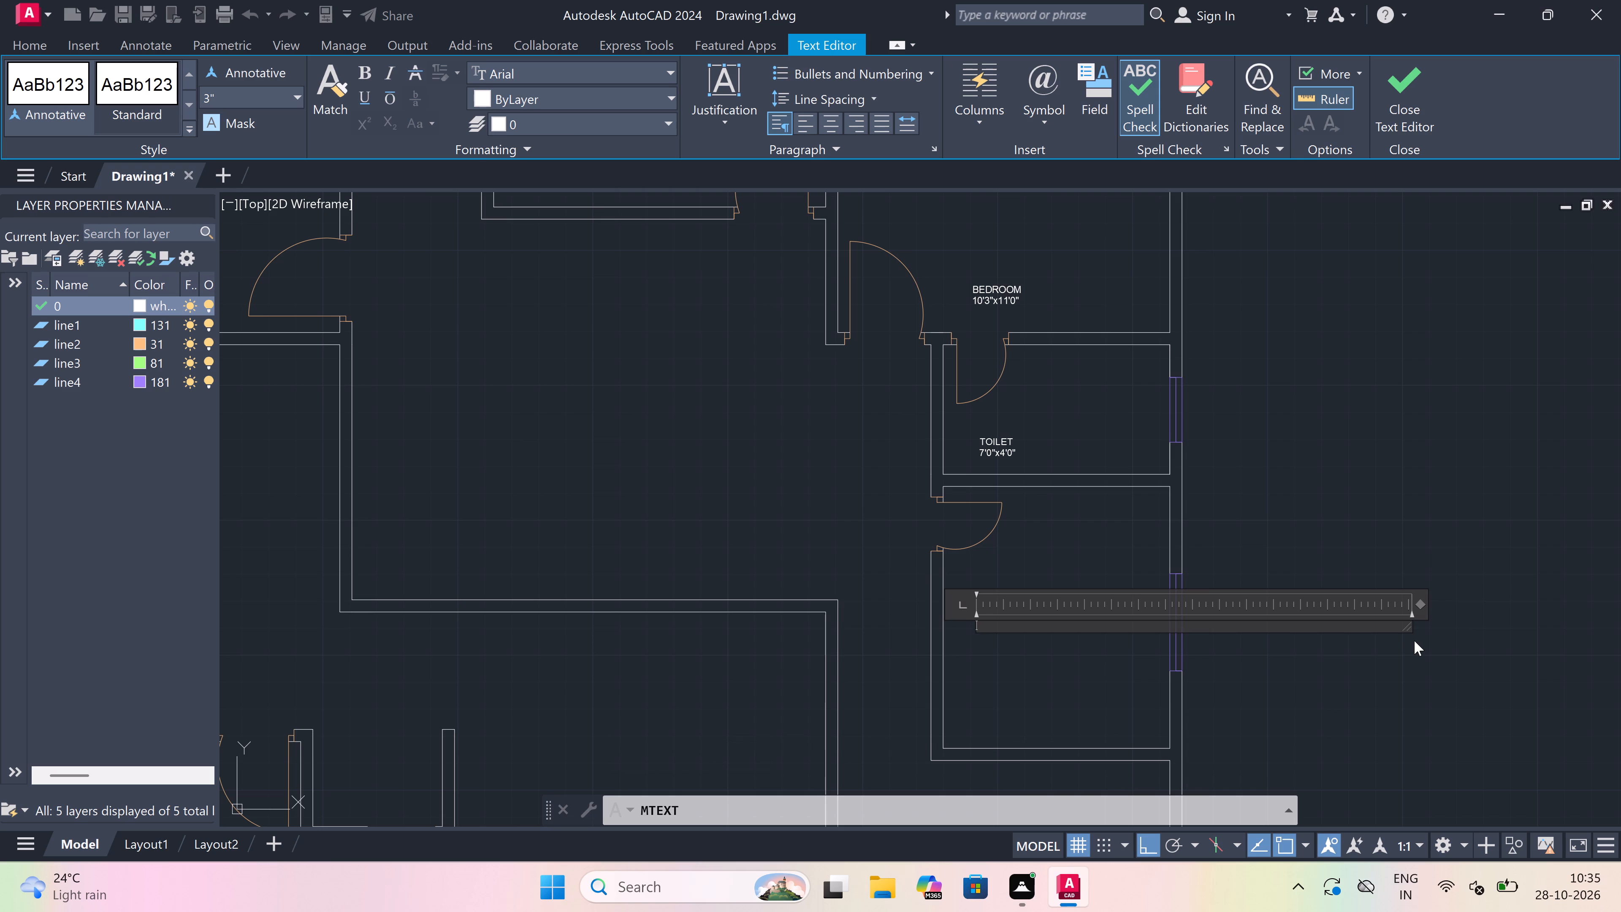
pyautogui.write('KITCHEB')
pyautogui.press('BackSpace')
pyautogui.press('n')
pyautogui.press('Return')
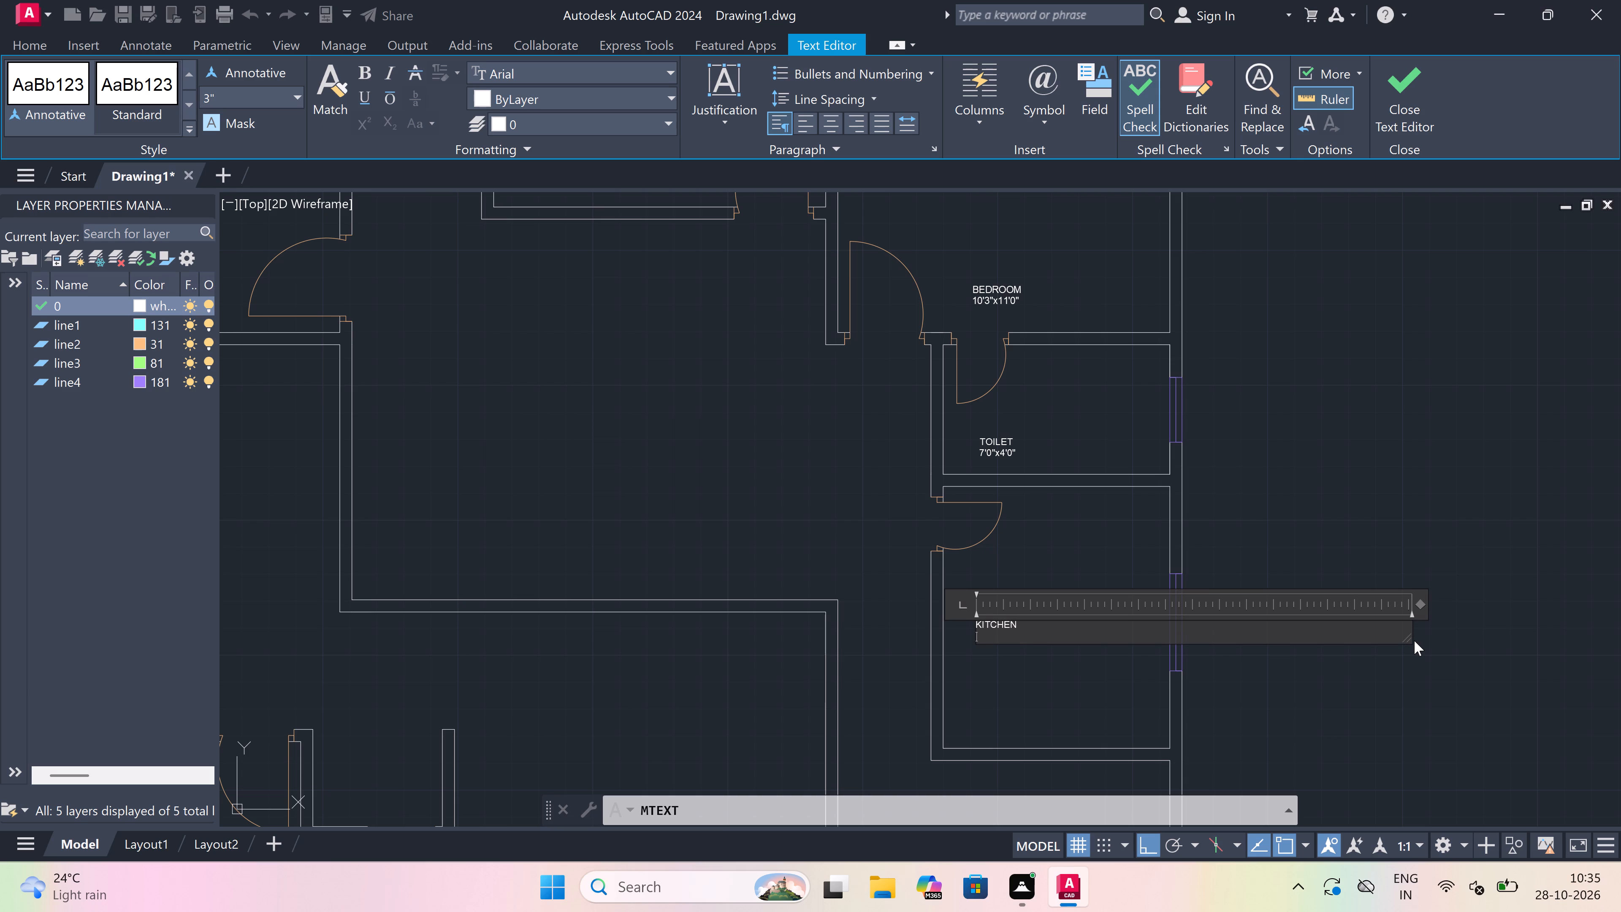
pyautogui.write("7'0")
pyautogui.hotkey('shift', '"')
pyautogui.press('x')
pyautogui.write("8'")
pyautogui.press('1')
pyautogui.hotkey('shift', '"')
pyautogui.click(1010, 697)
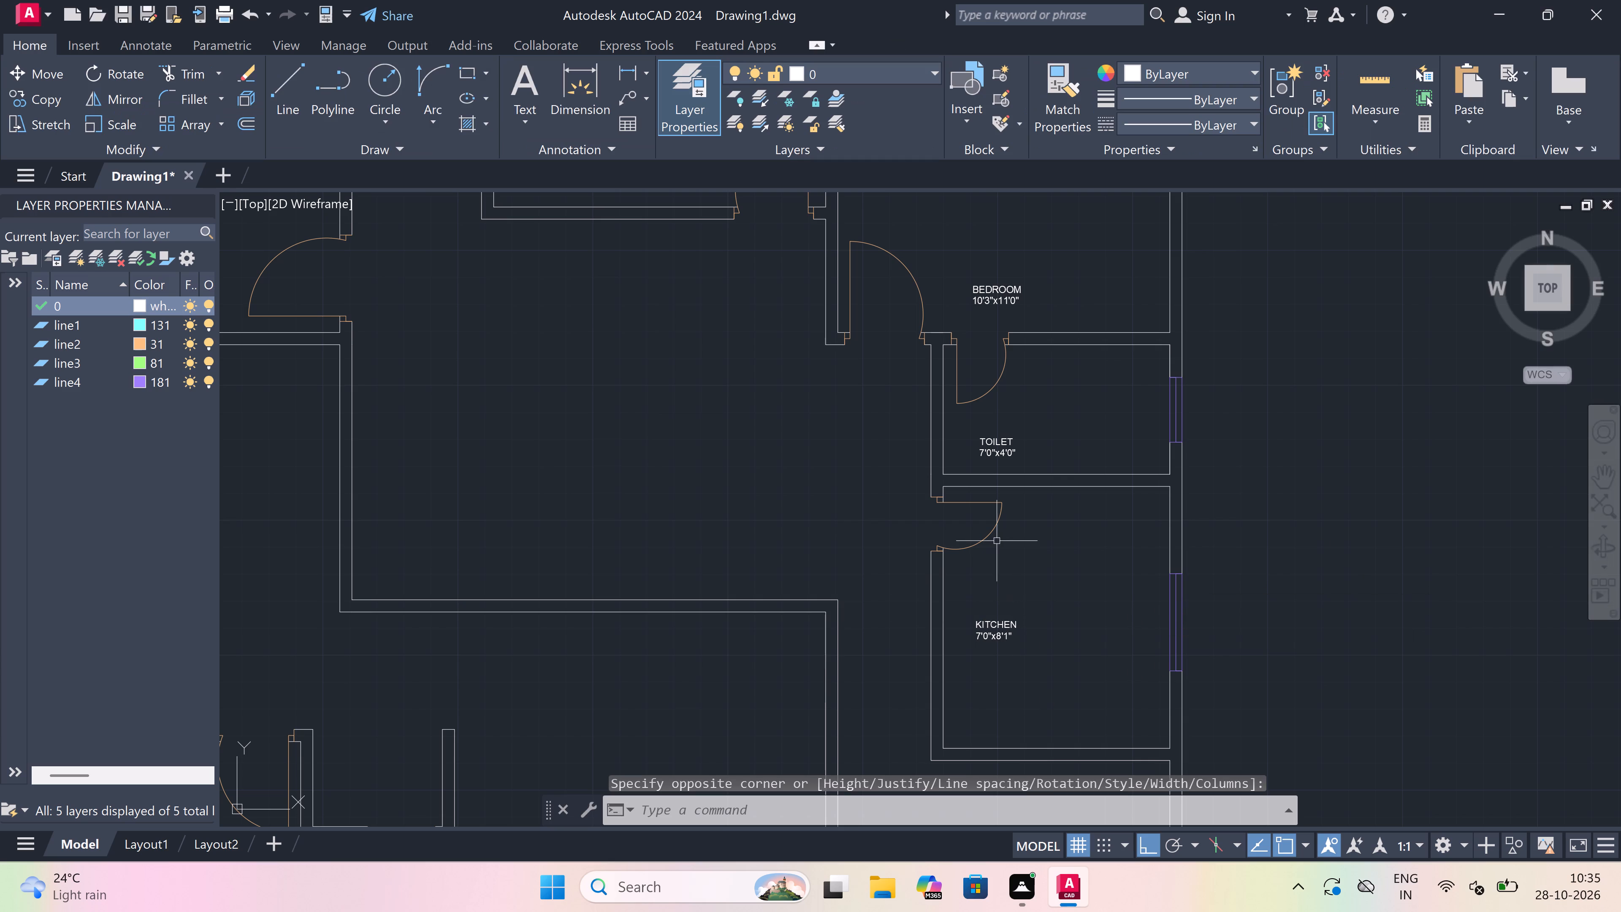
# Add a two-line text label "DRAWING" and "11'6"x14'0"" in the open room south of the kitchen.
pyautogui.press('space')
pyautogui.scroll(-4, 984, 512)
pyautogui.scroll(2, 971, 603)
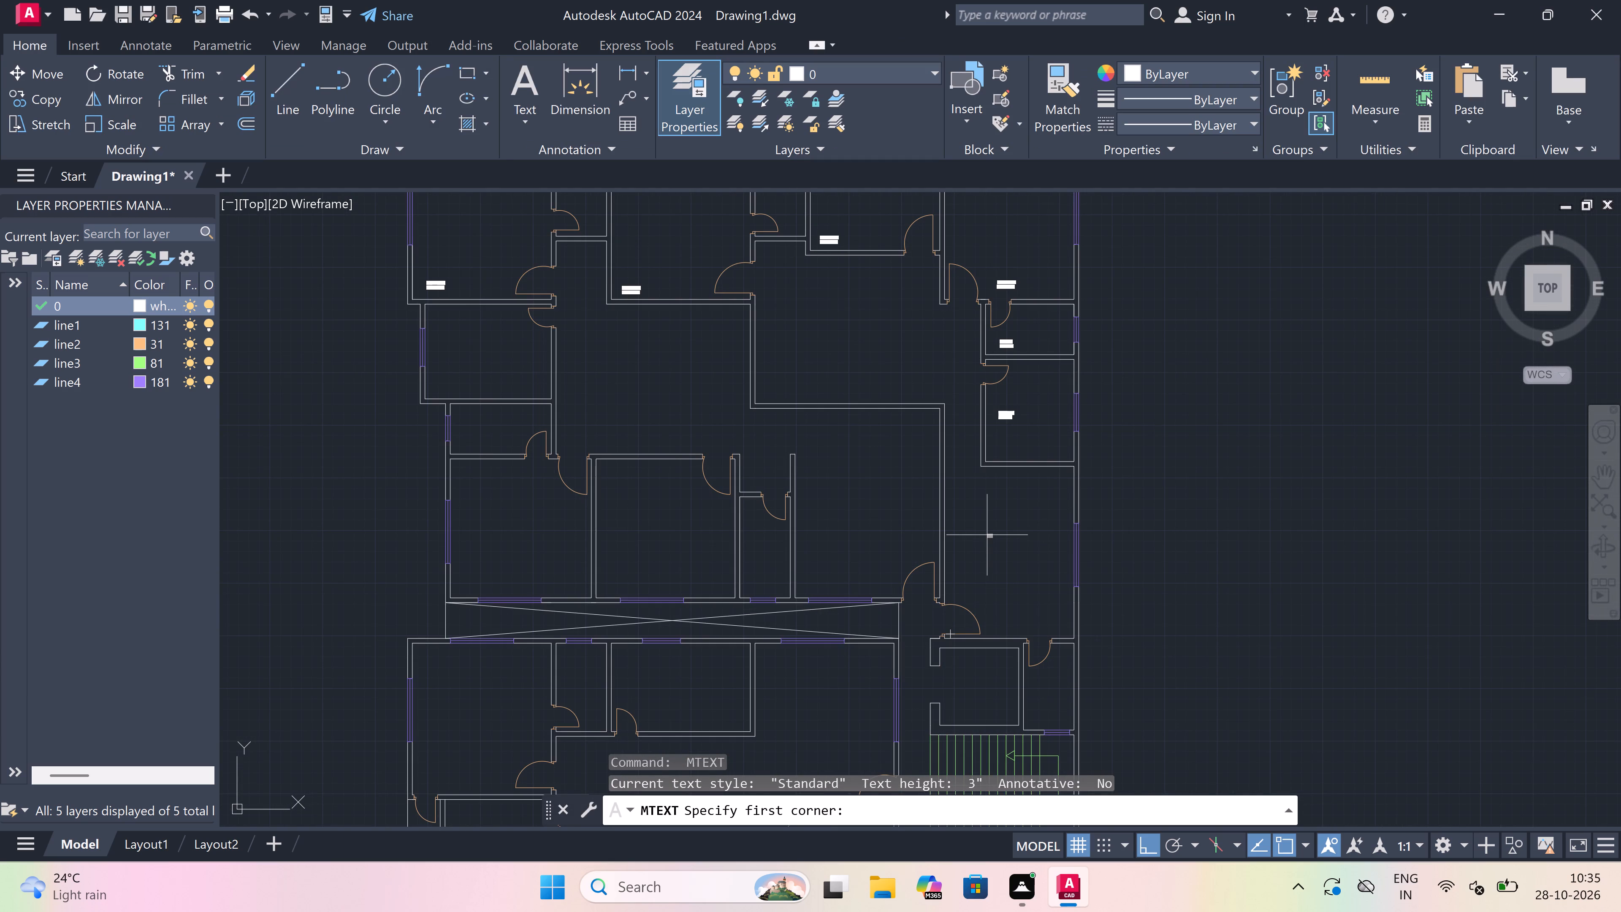
pyautogui.scroll(1, 987, 535)
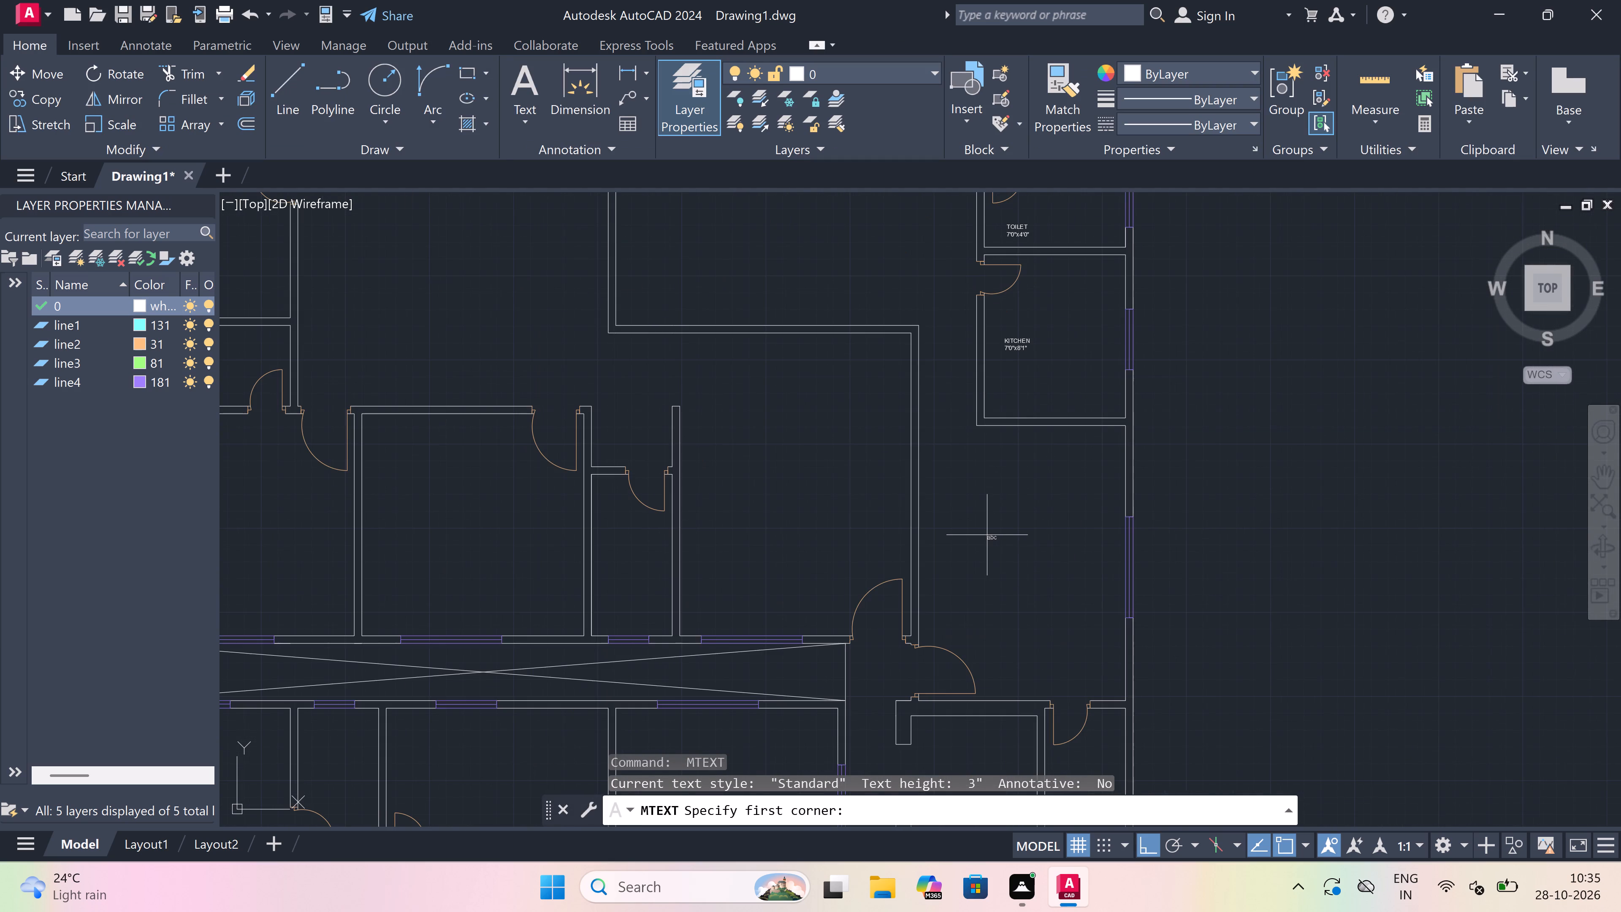
pyautogui.scroll(1, 987, 535)
pyautogui.moveTo(954, 550); pyautogui.dragTo(1003, 549)
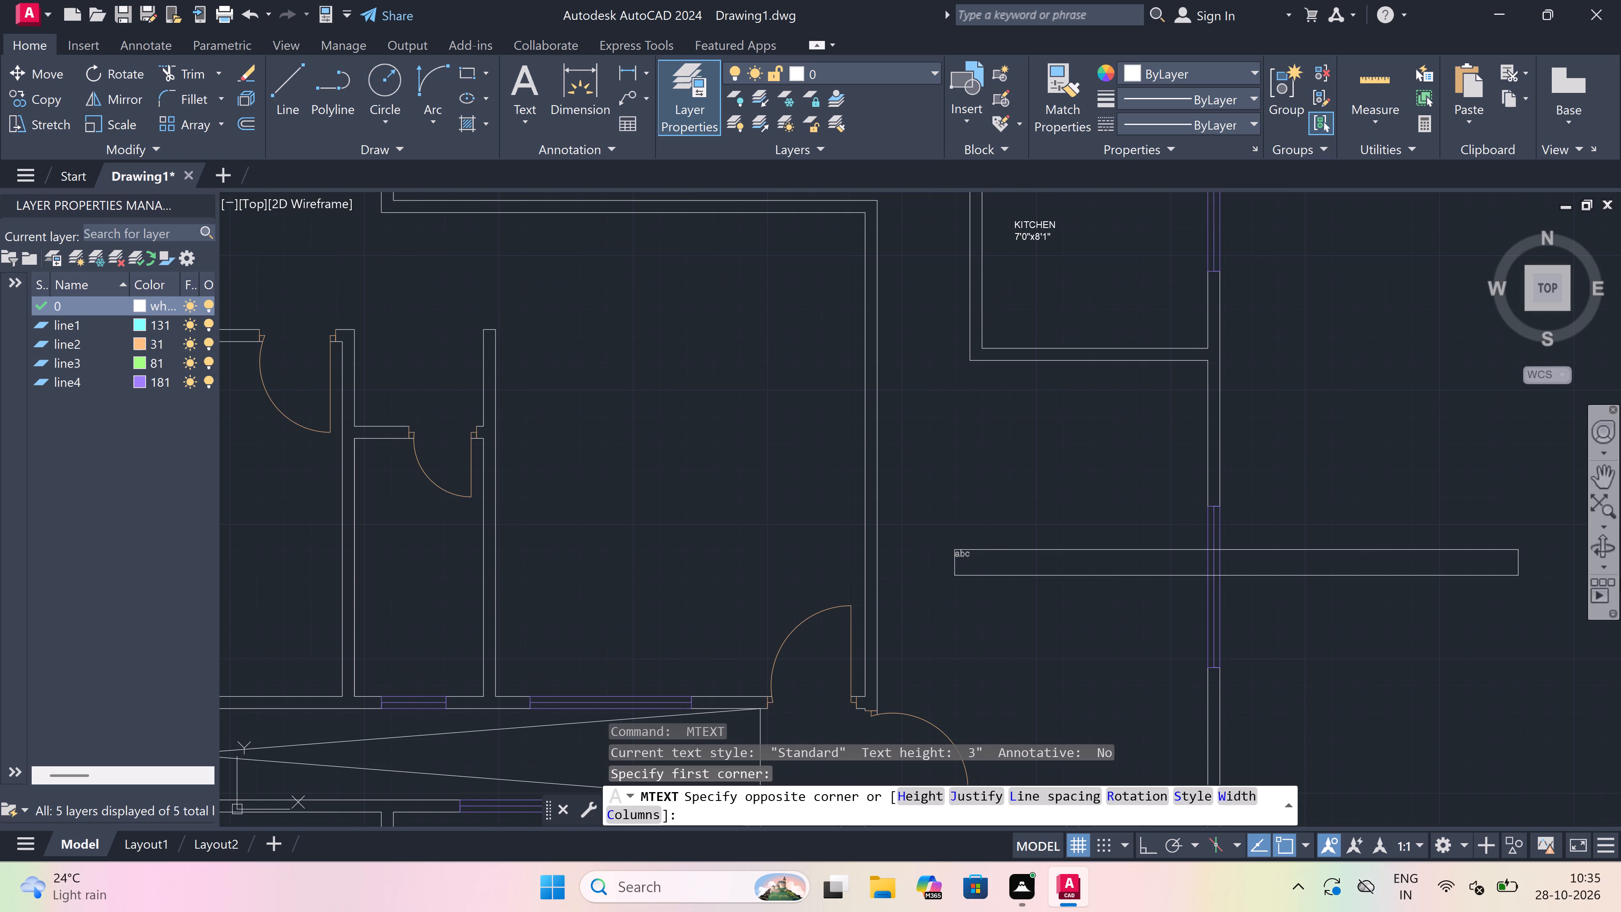
pyautogui.click(1511, 570)
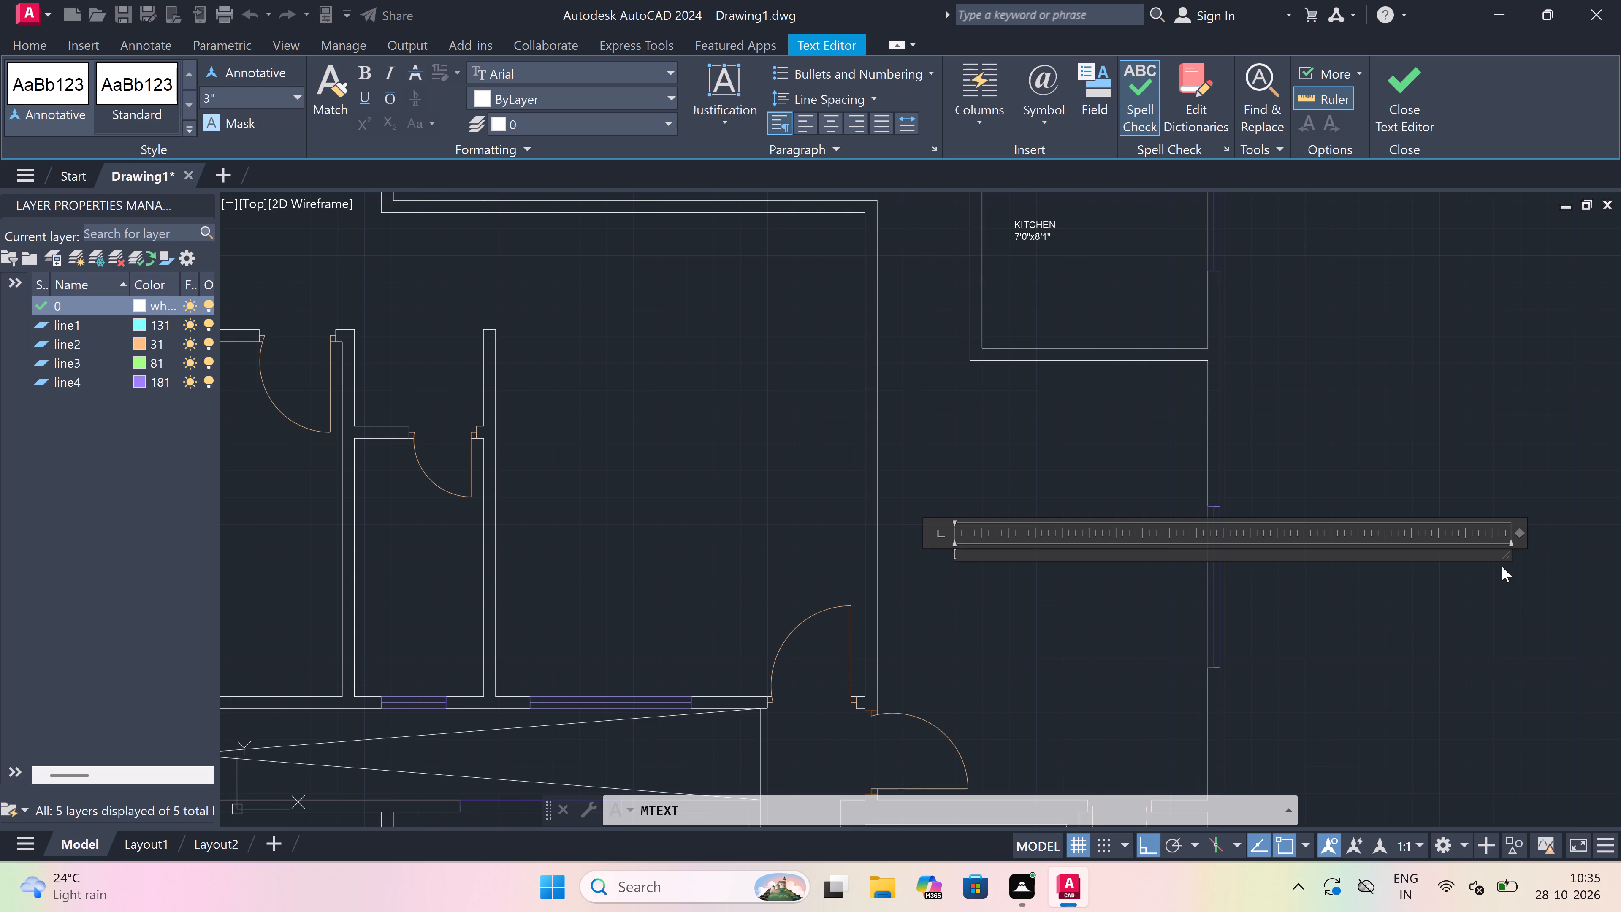
pyautogui.write('DRAWING')
pyautogui.press('Return')
pyautogui.write('11')
pyautogui.write("'6")
pyautogui.write('"x')
pyautogui.write("14'0")
pyautogui.hotkey('shift', '"')
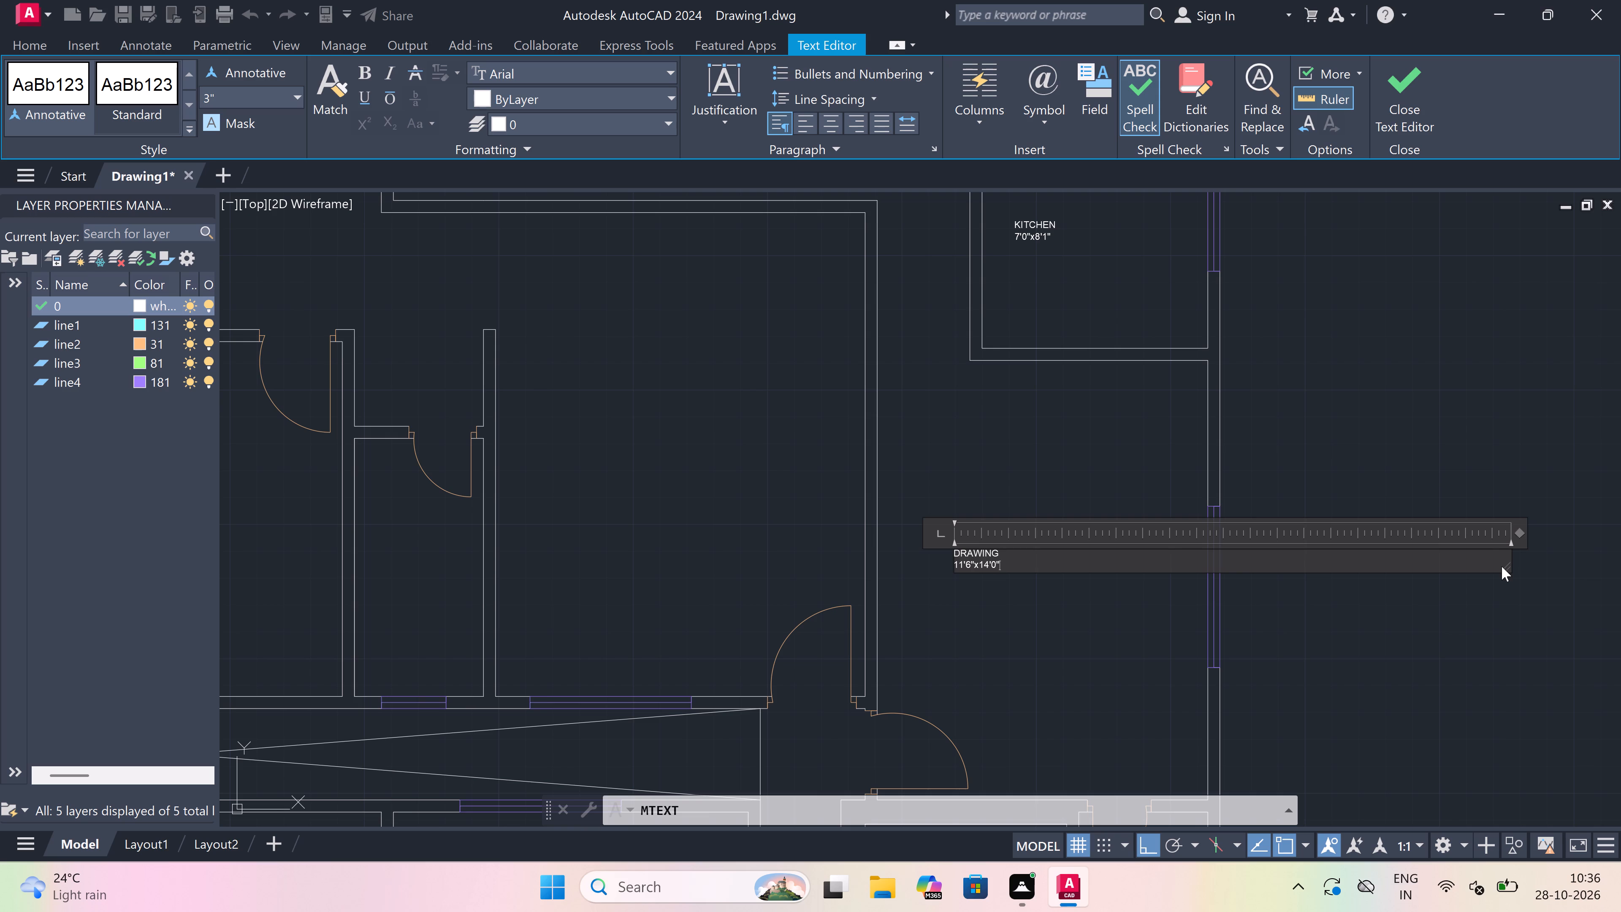
pyautogui.click(1034, 618)
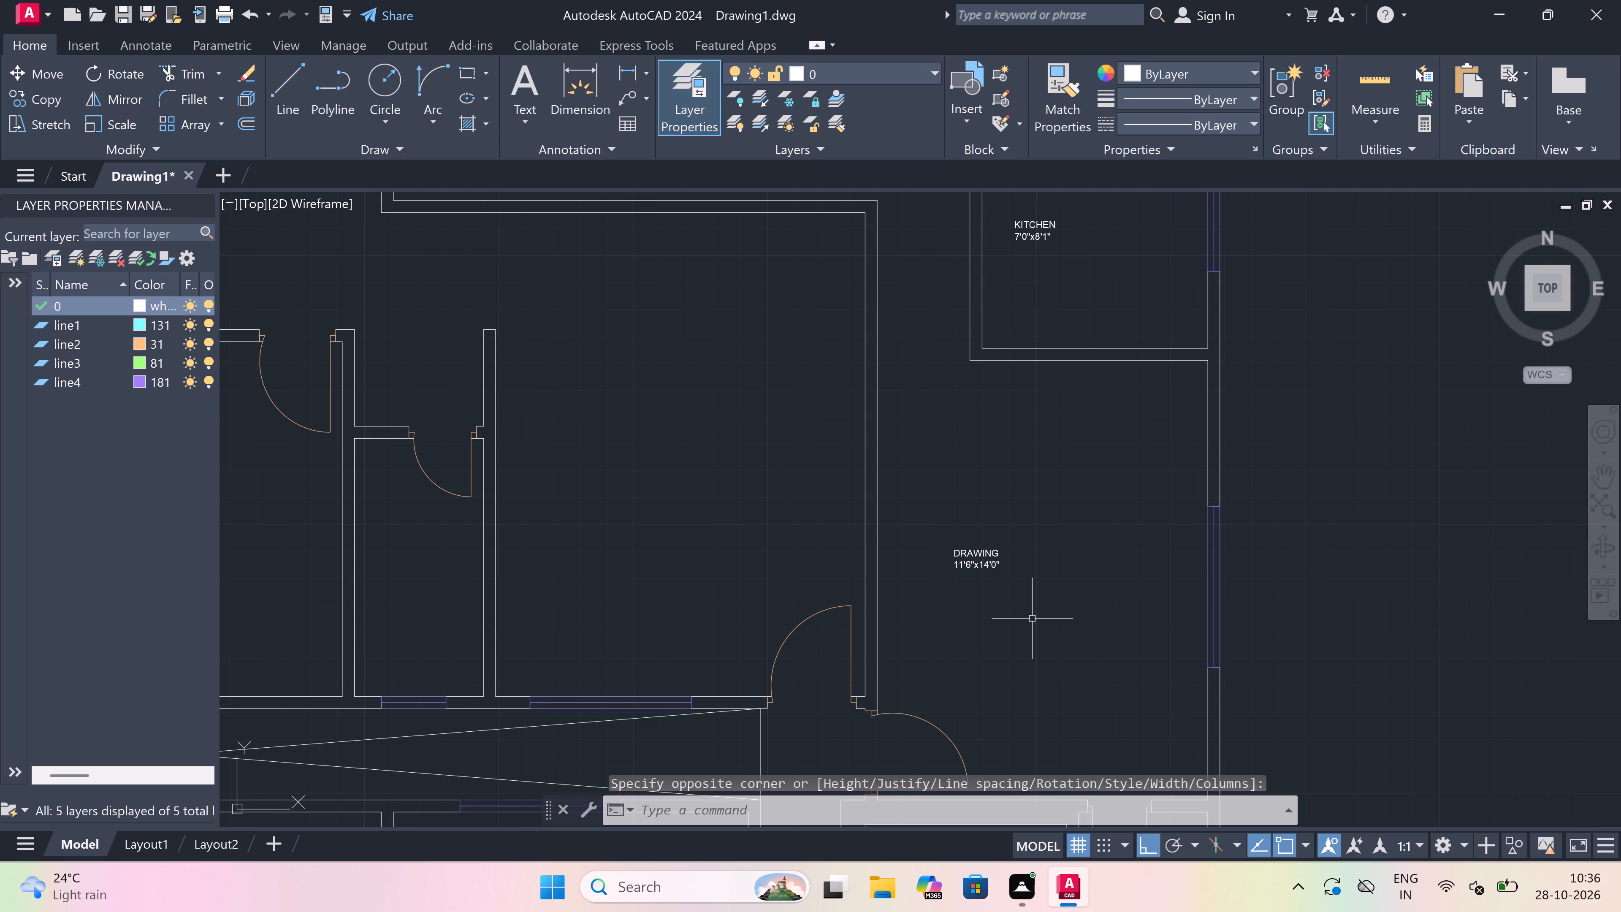
# Add a two-line multiline text label "DRAWING" and "11'0"x15'5"" in the open space west of the existing drawing room.
pyautogui.press('space')
pyautogui.scroll(-2, 1032, 614)
pyautogui.scroll(2, 820, 519)
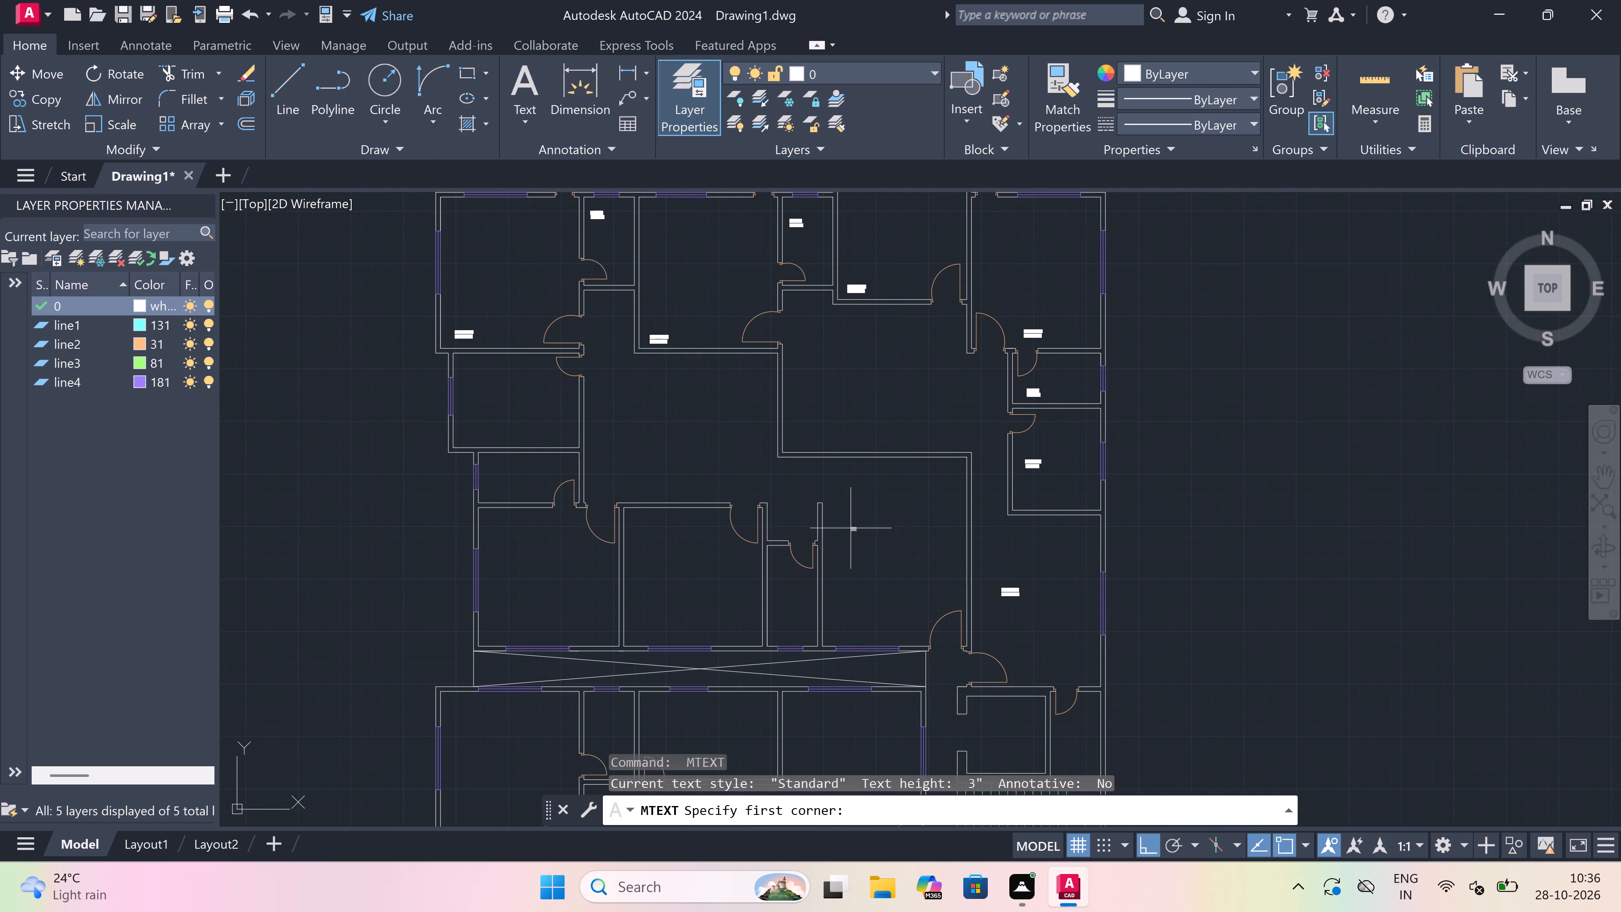
pyautogui.click(912, 552)
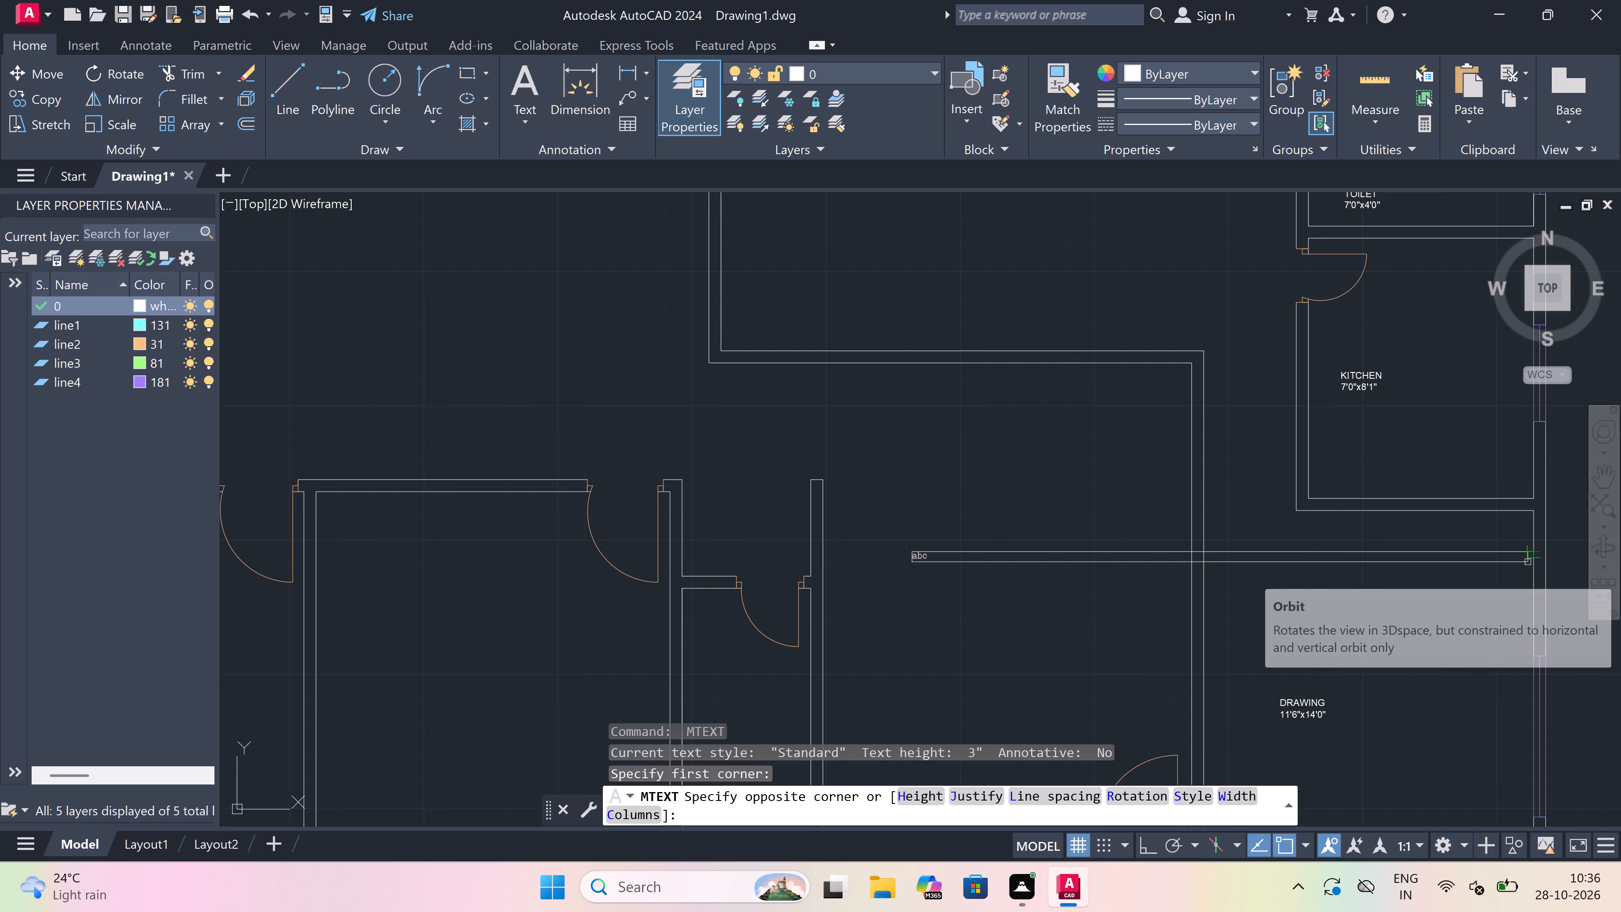
pyautogui.click(1491, 564)
pyautogui.scroll(2, 907, 516)
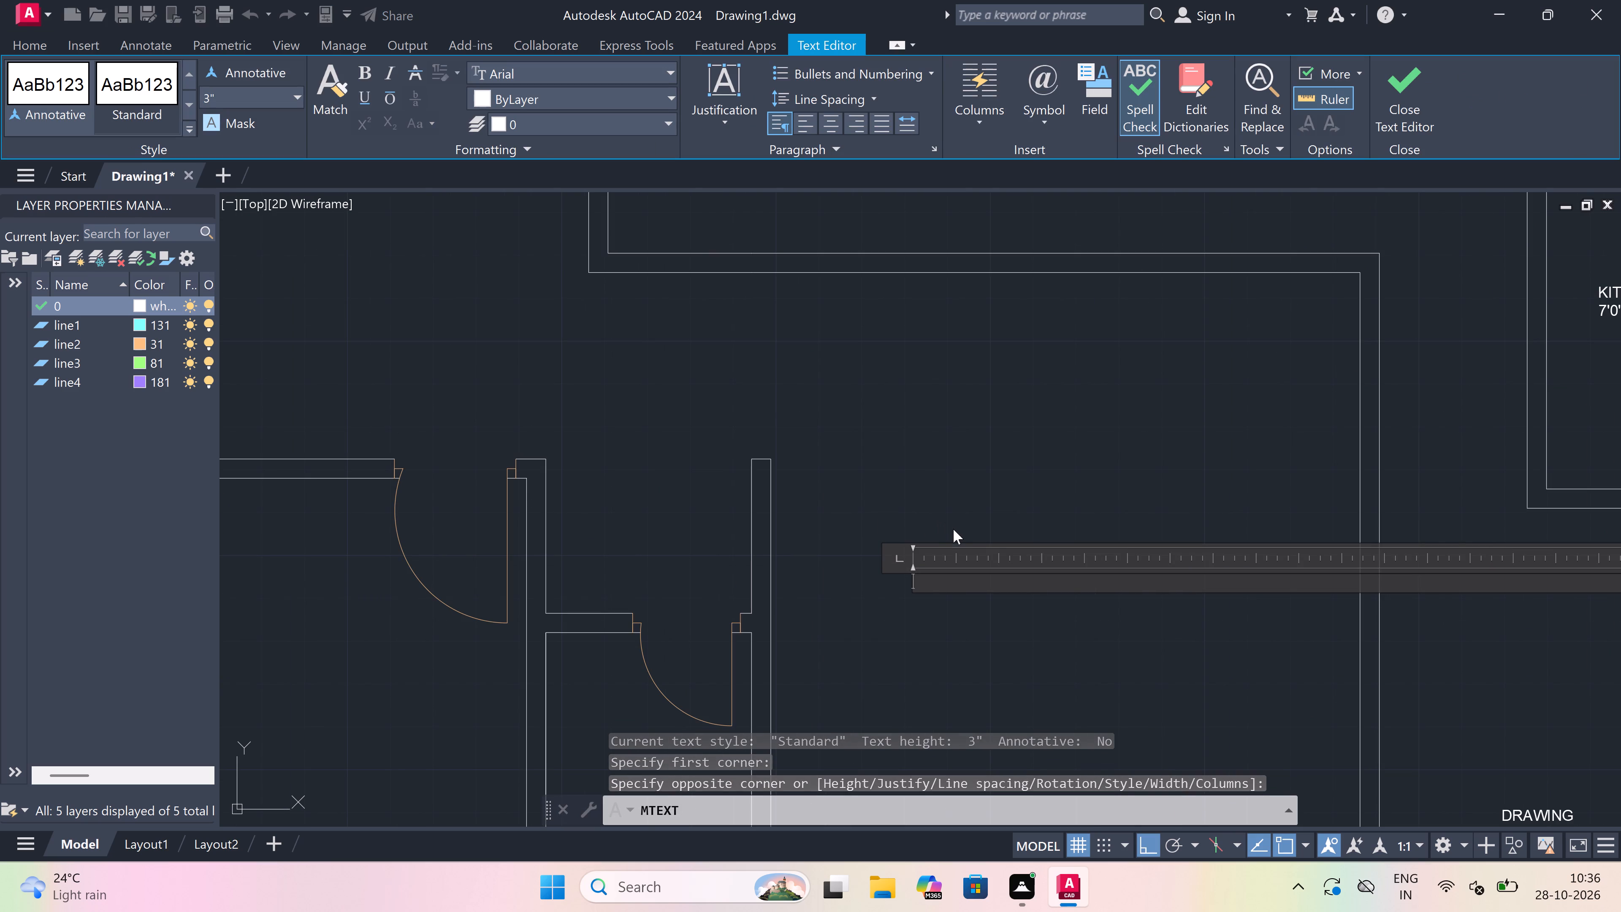
pyautogui.write('DRAWING')
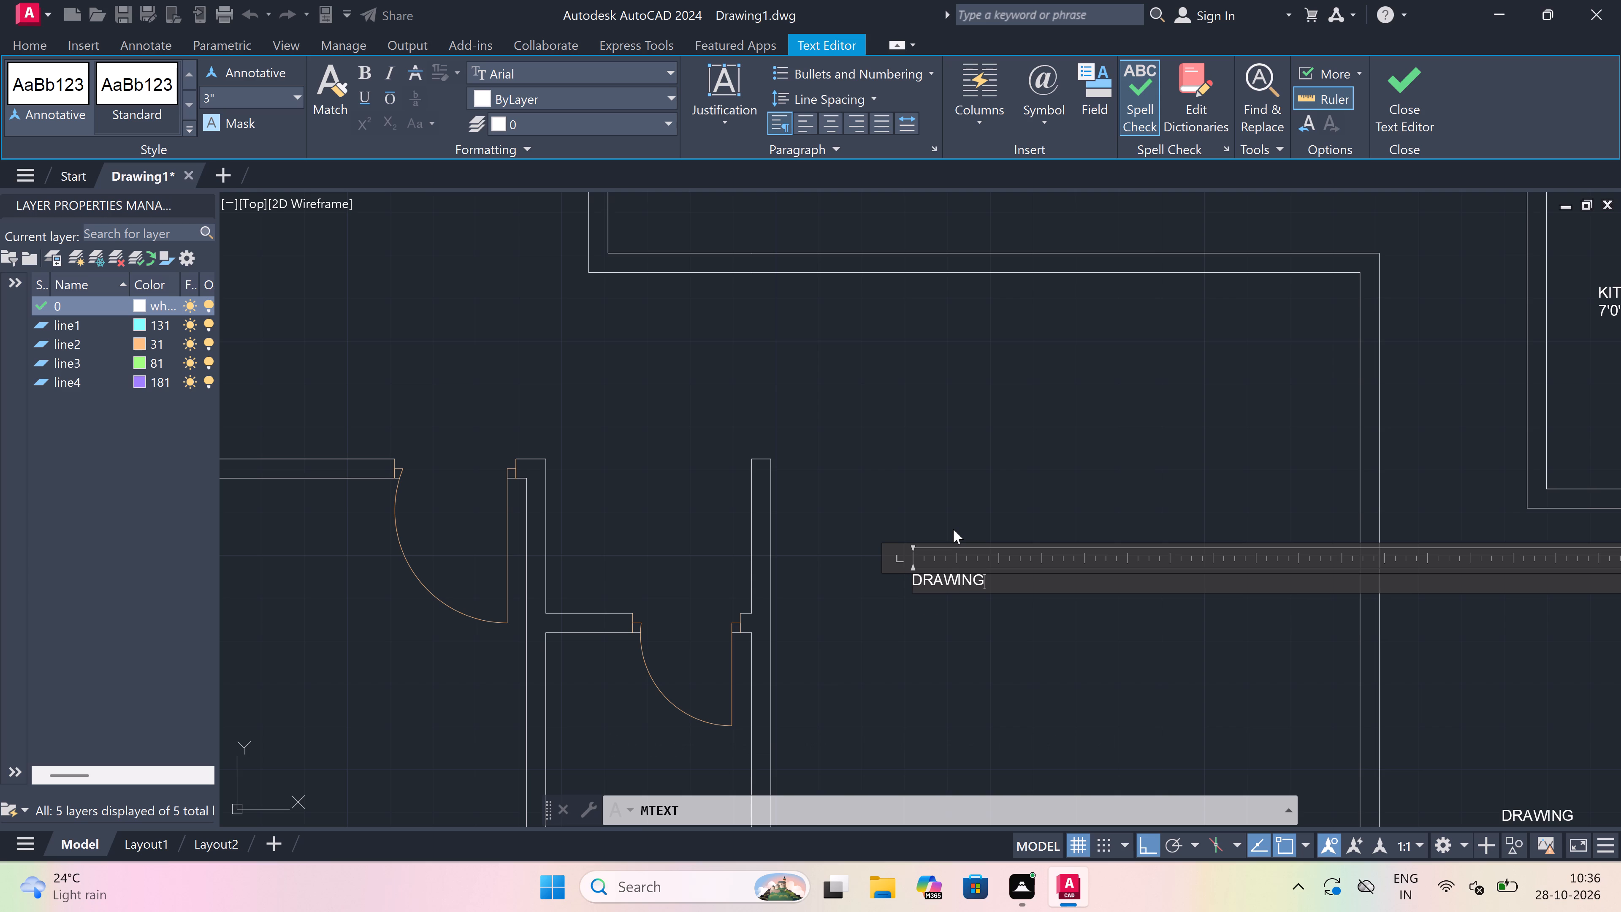
pyautogui.press('Return')
pyautogui.write('11')
pyautogui.write("'0")
pyautogui.write('"x')
pyautogui.write("15'5")
pyautogui.hotkey('shift', '"')
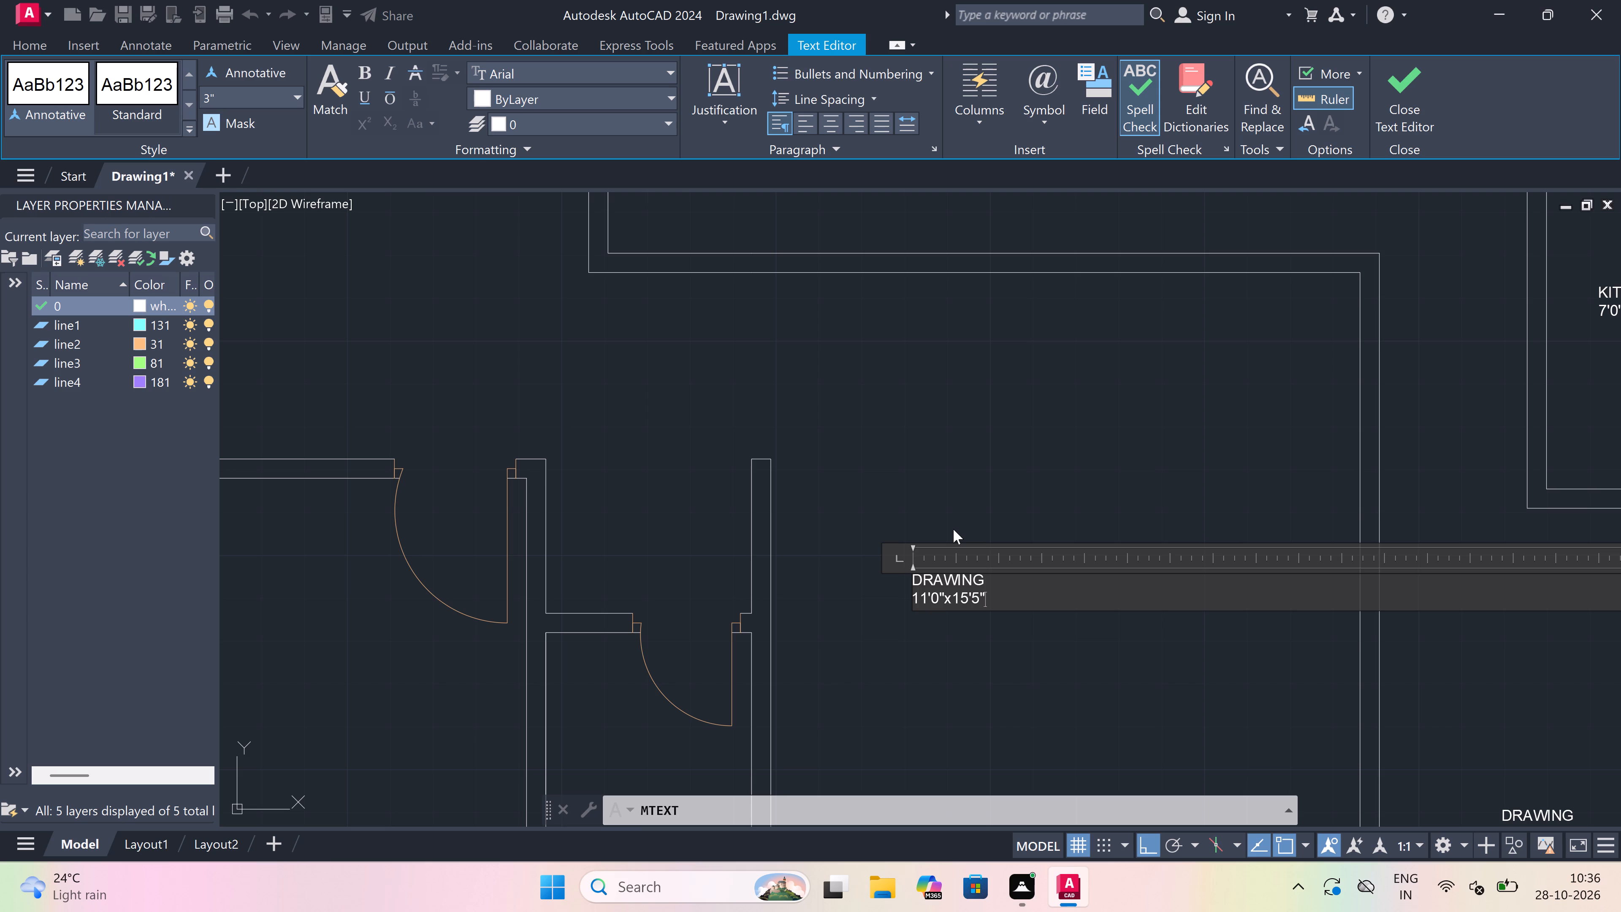
pyautogui.click(994, 505)
# Label the narrow room just west of the 11'0"x15'5" drawing room "TOILET" with "4'0"x8'0"" on the second line.
pyautogui.scroll(-4, 992, 510)
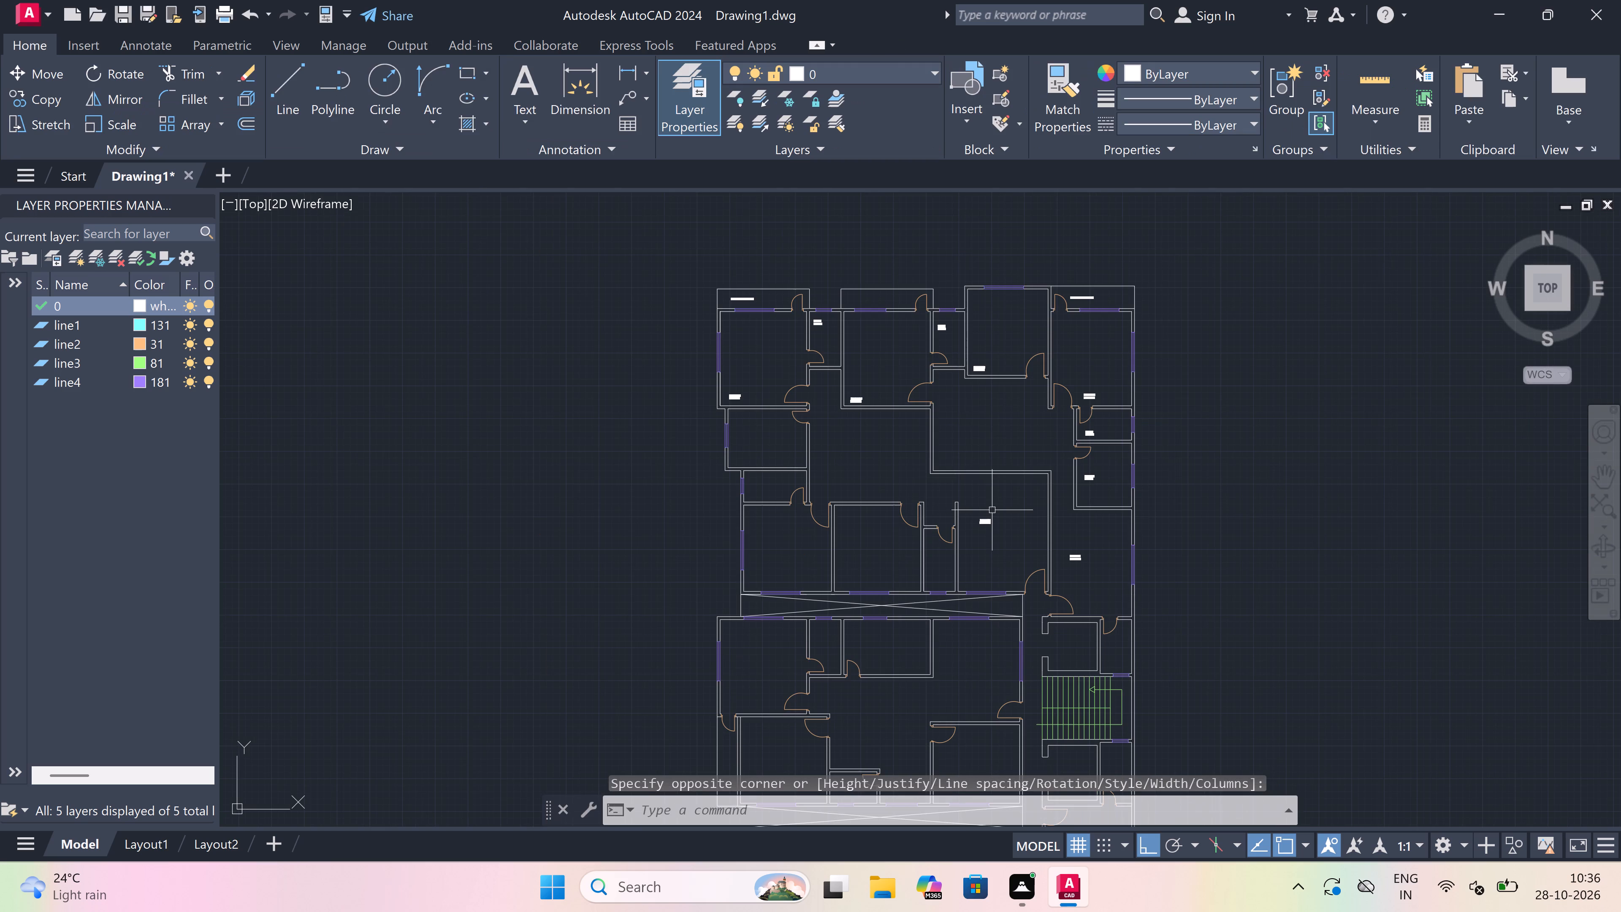
pyautogui.press('space')
pyautogui.scroll(2, 942, 576)
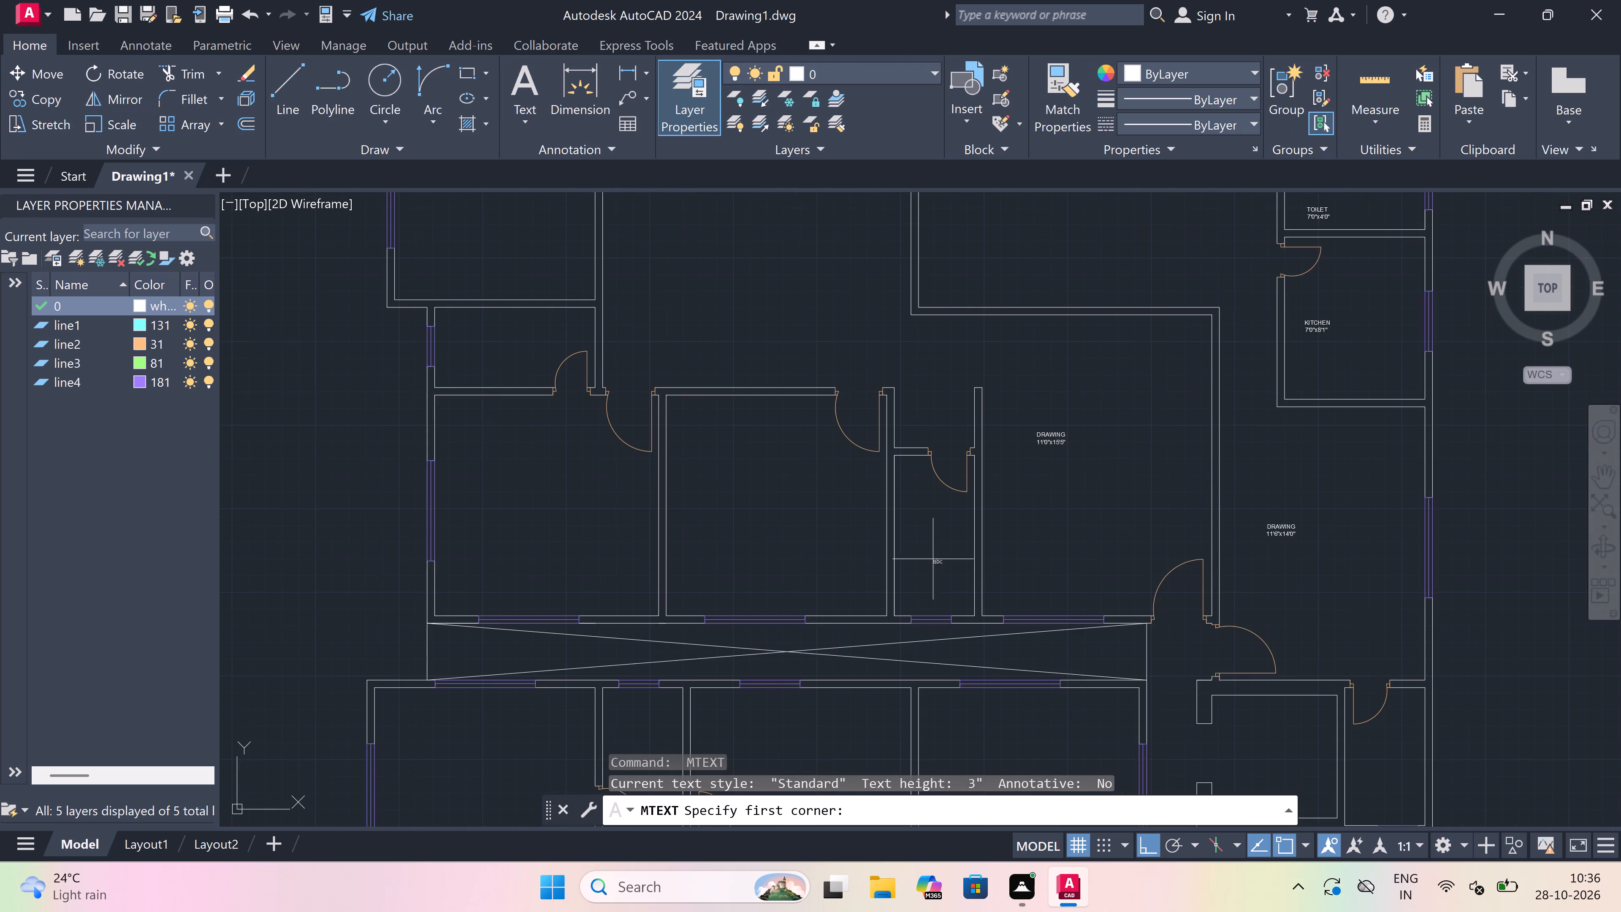
pyautogui.scroll(2, 913, 535)
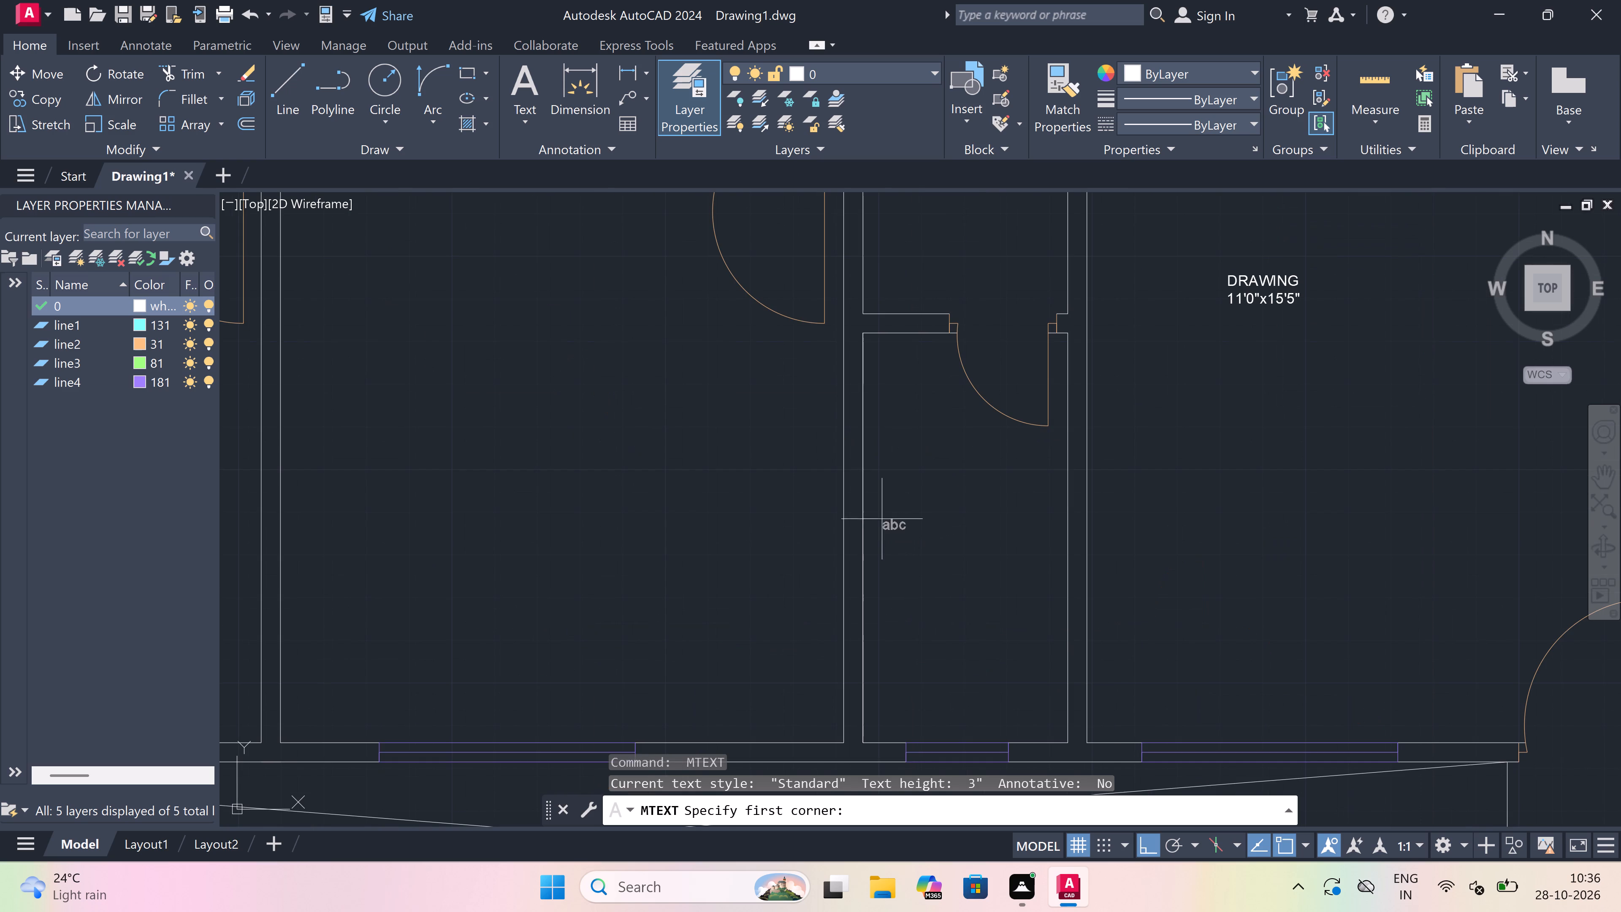
pyautogui.moveTo(882, 519); pyautogui.dragTo(889, 519)
pyautogui.click(1350, 521)
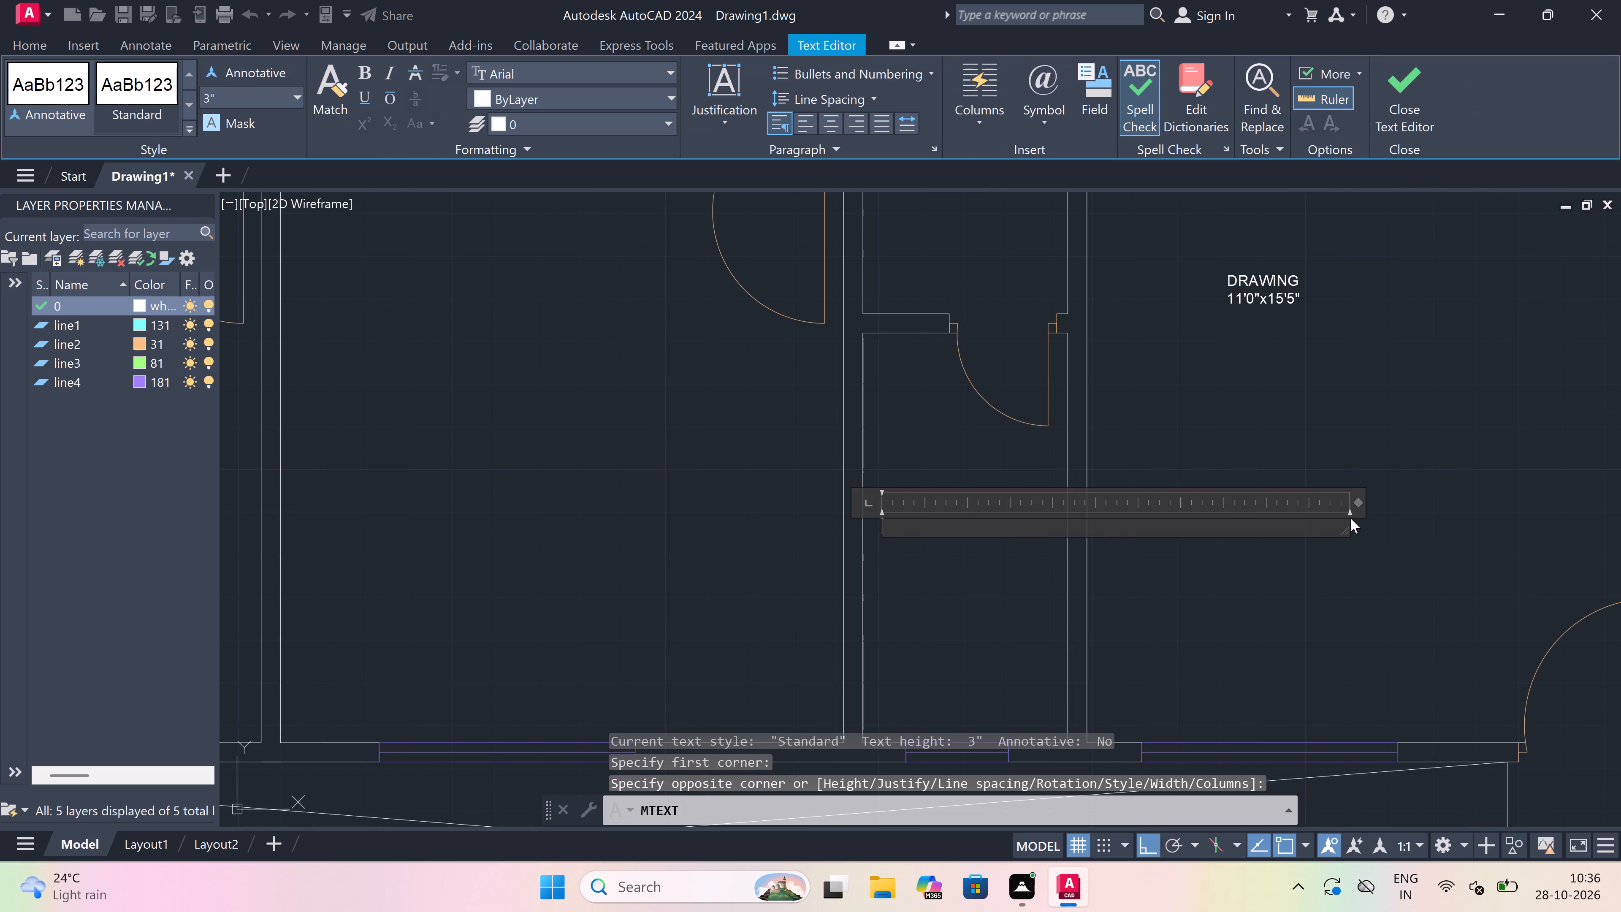
pyautogui.write('TOILET')
pyautogui.press('Return')
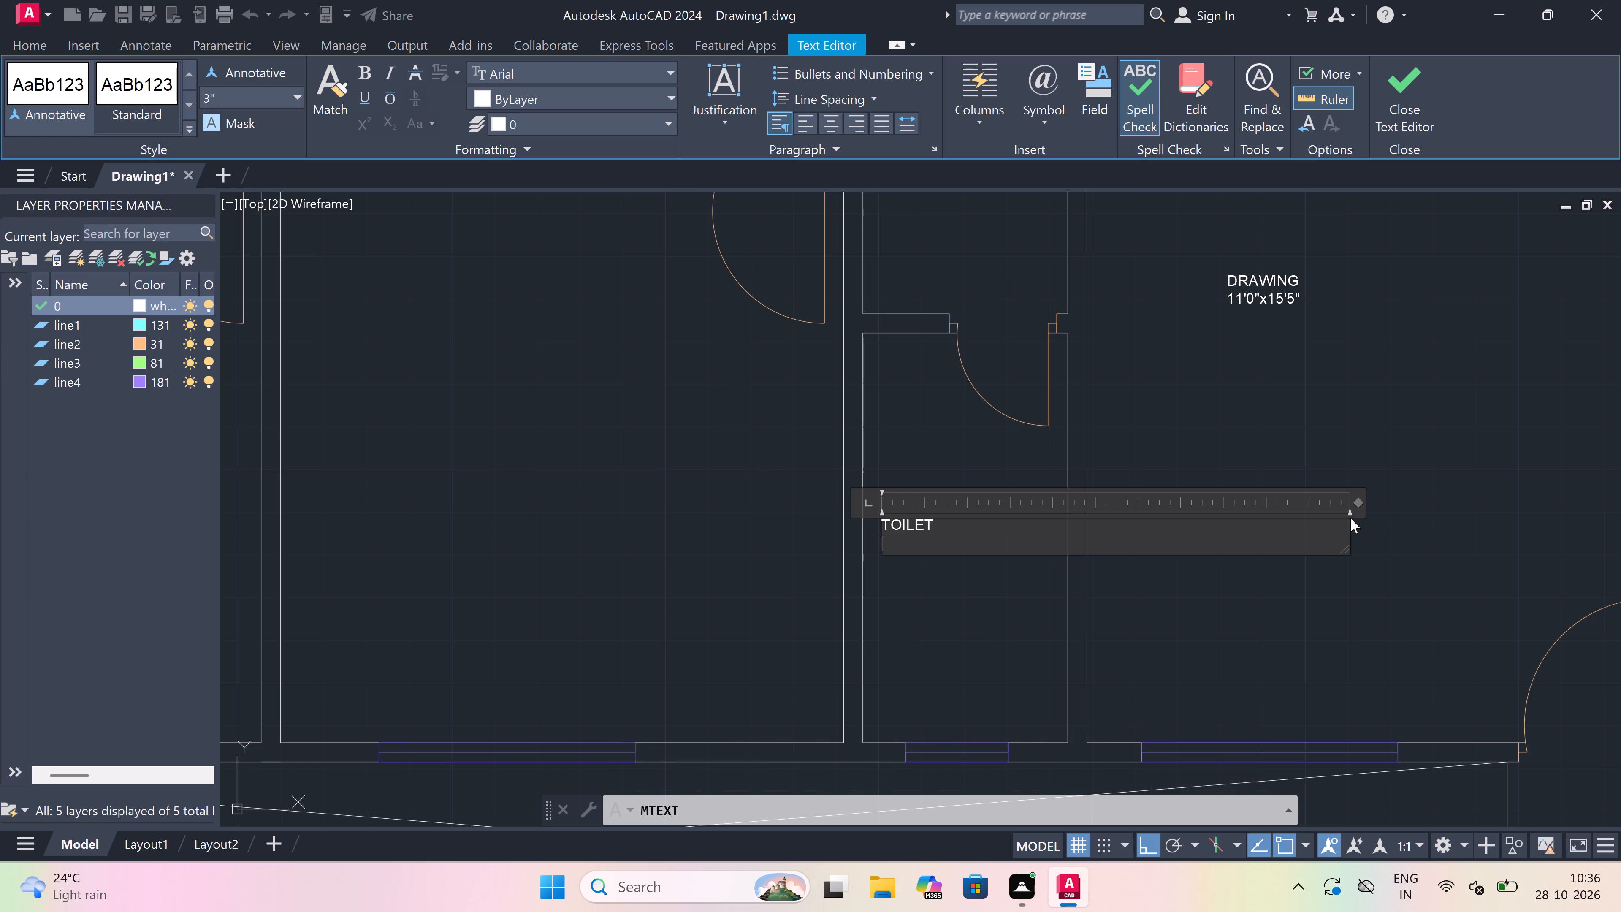
pyautogui.write("4'0")
pyautogui.press('x')
pyautogui.write("8'")
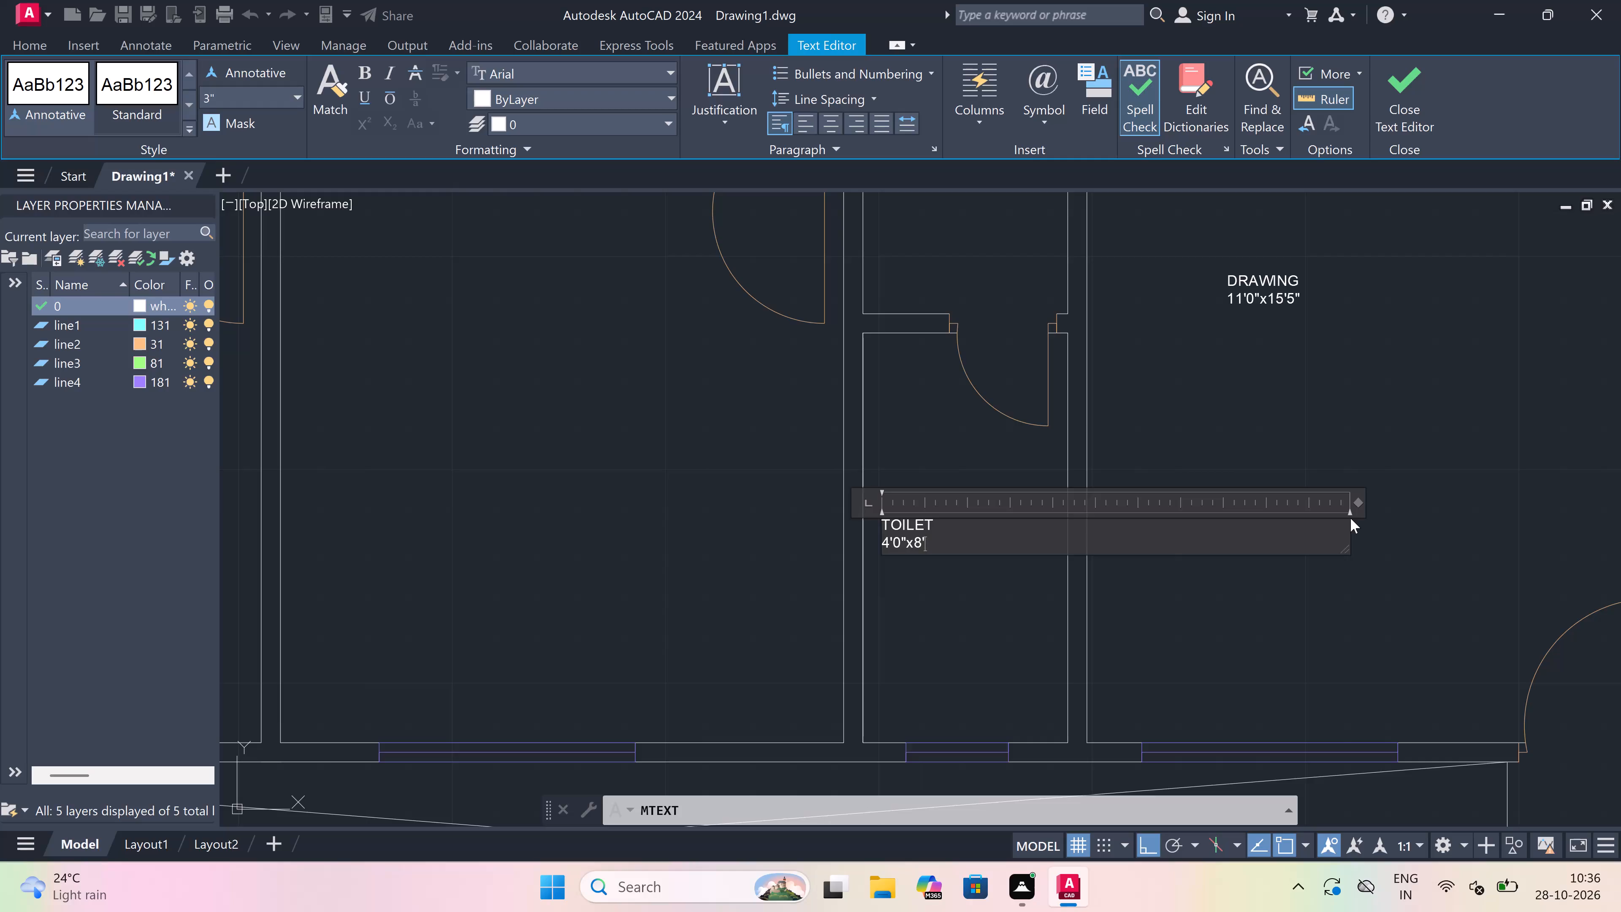
pyautogui.write('0"')
pyautogui.click(918, 640)
# Label the room directly west of that toilet "BEDROOM" with "11'0"x11'0"" on the second line, near its north wall.
pyautogui.press('space')
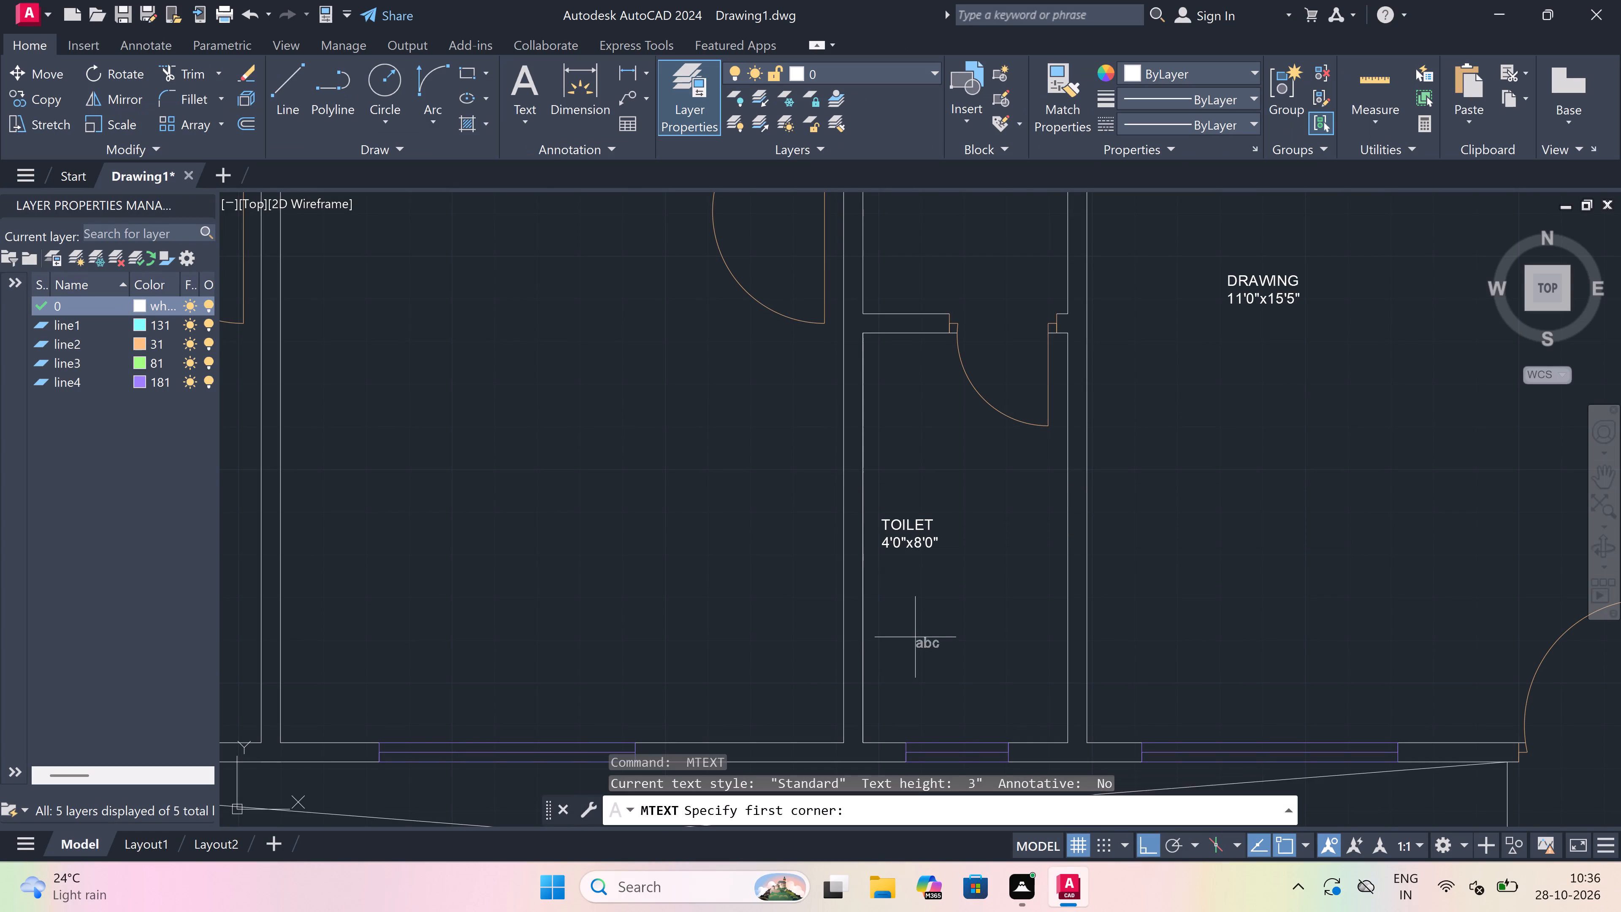
pyautogui.scroll(-3, 915, 637)
pyautogui.scroll(2, 726, 513)
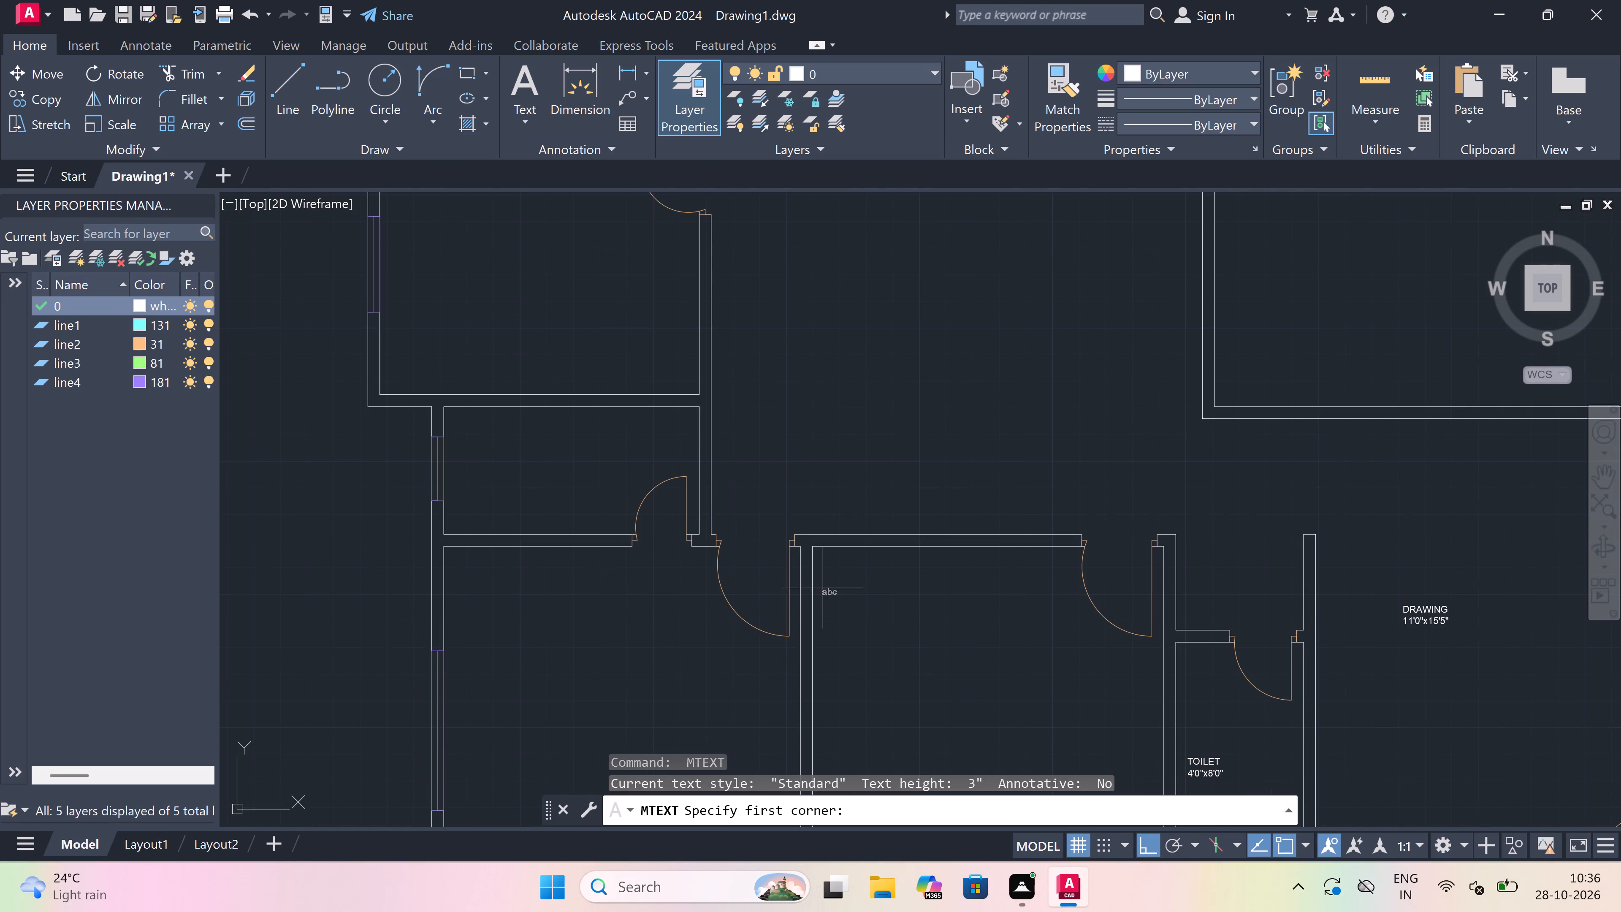
pyautogui.scroll(2, 862, 573)
pyautogui.moveTo(840, 587); pyautogui.dragTo(871, 591)
pyautogui.scroll(-2, 1167, 631)
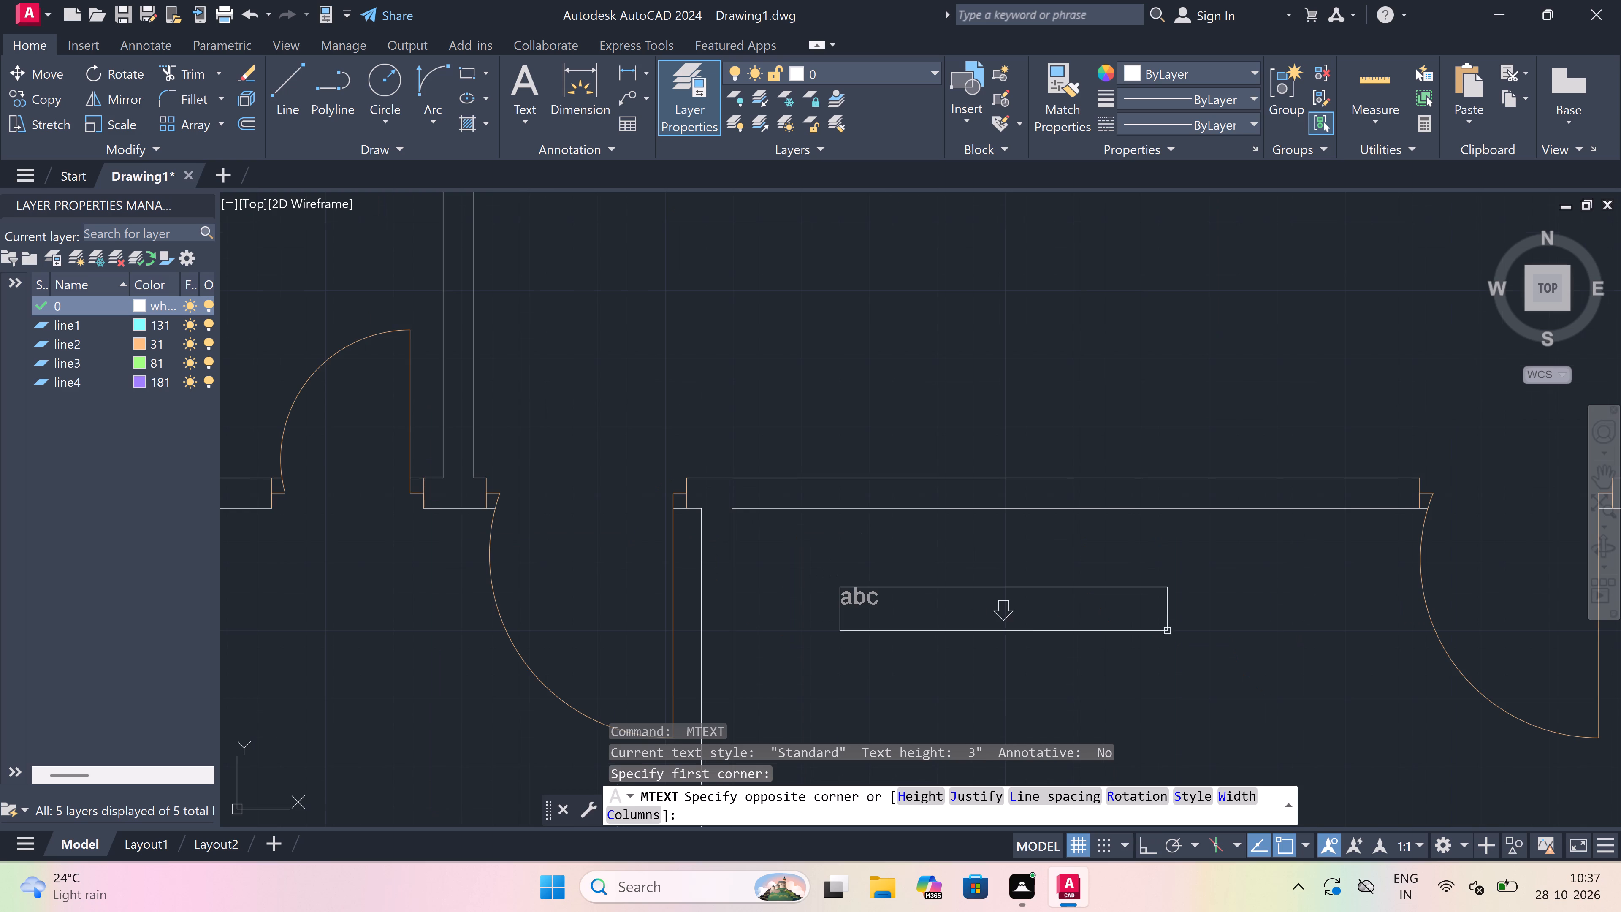
pyautogui.scroll(2, 1339, 628)
pyautogui.click(1340, 624)
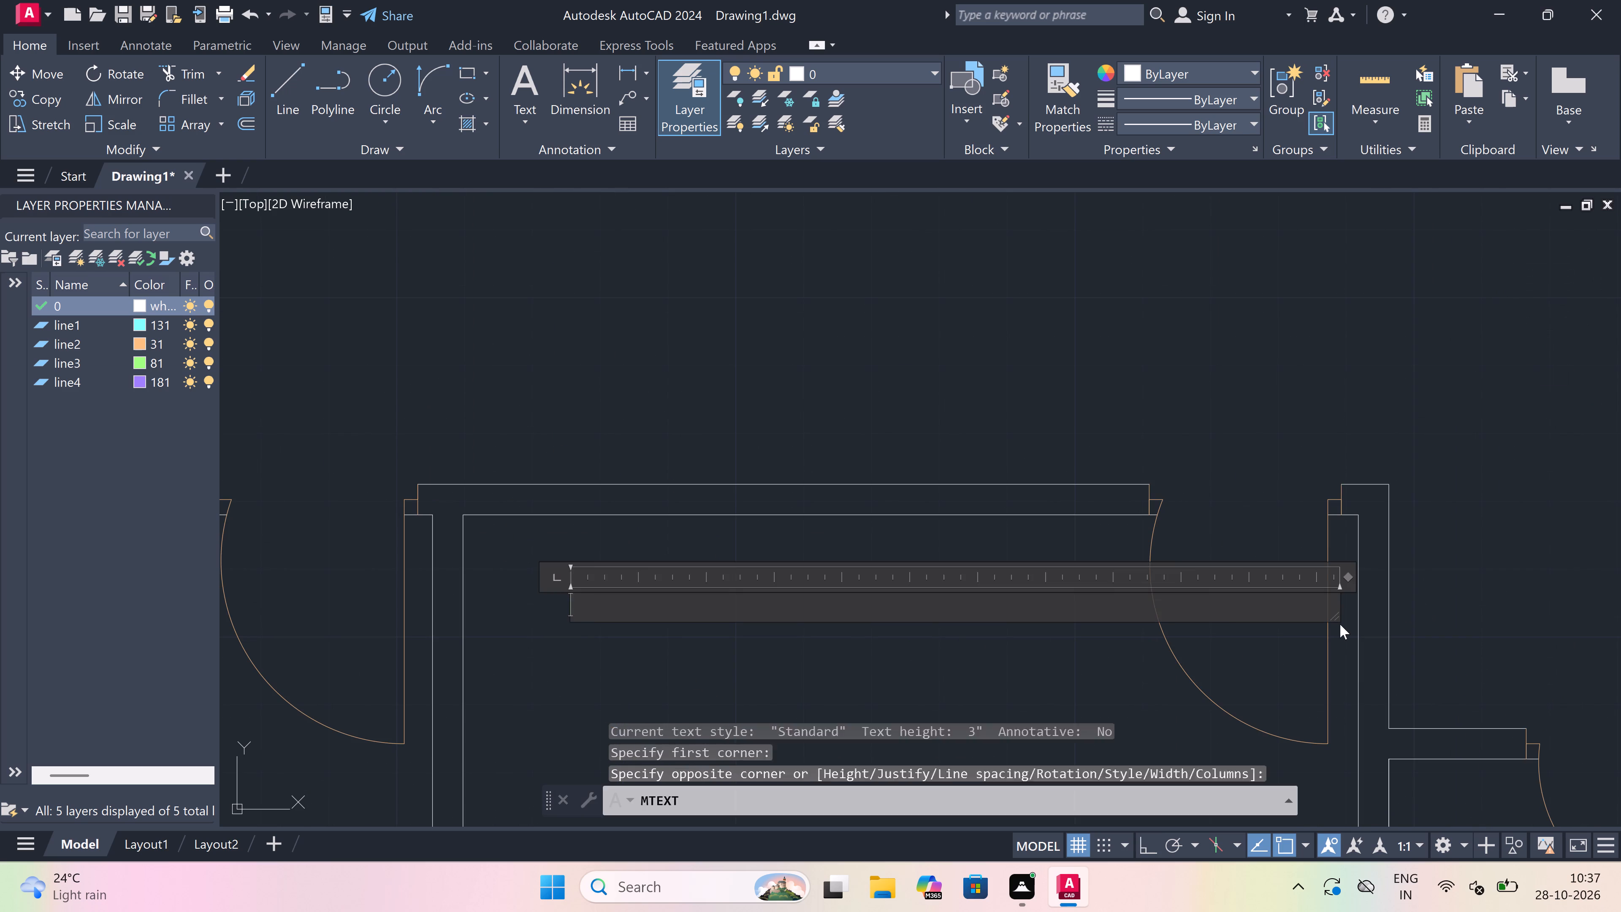
pyautogui.scroll(-1, 1340, 624)
pyautogui.scroll(2, 903, 630)
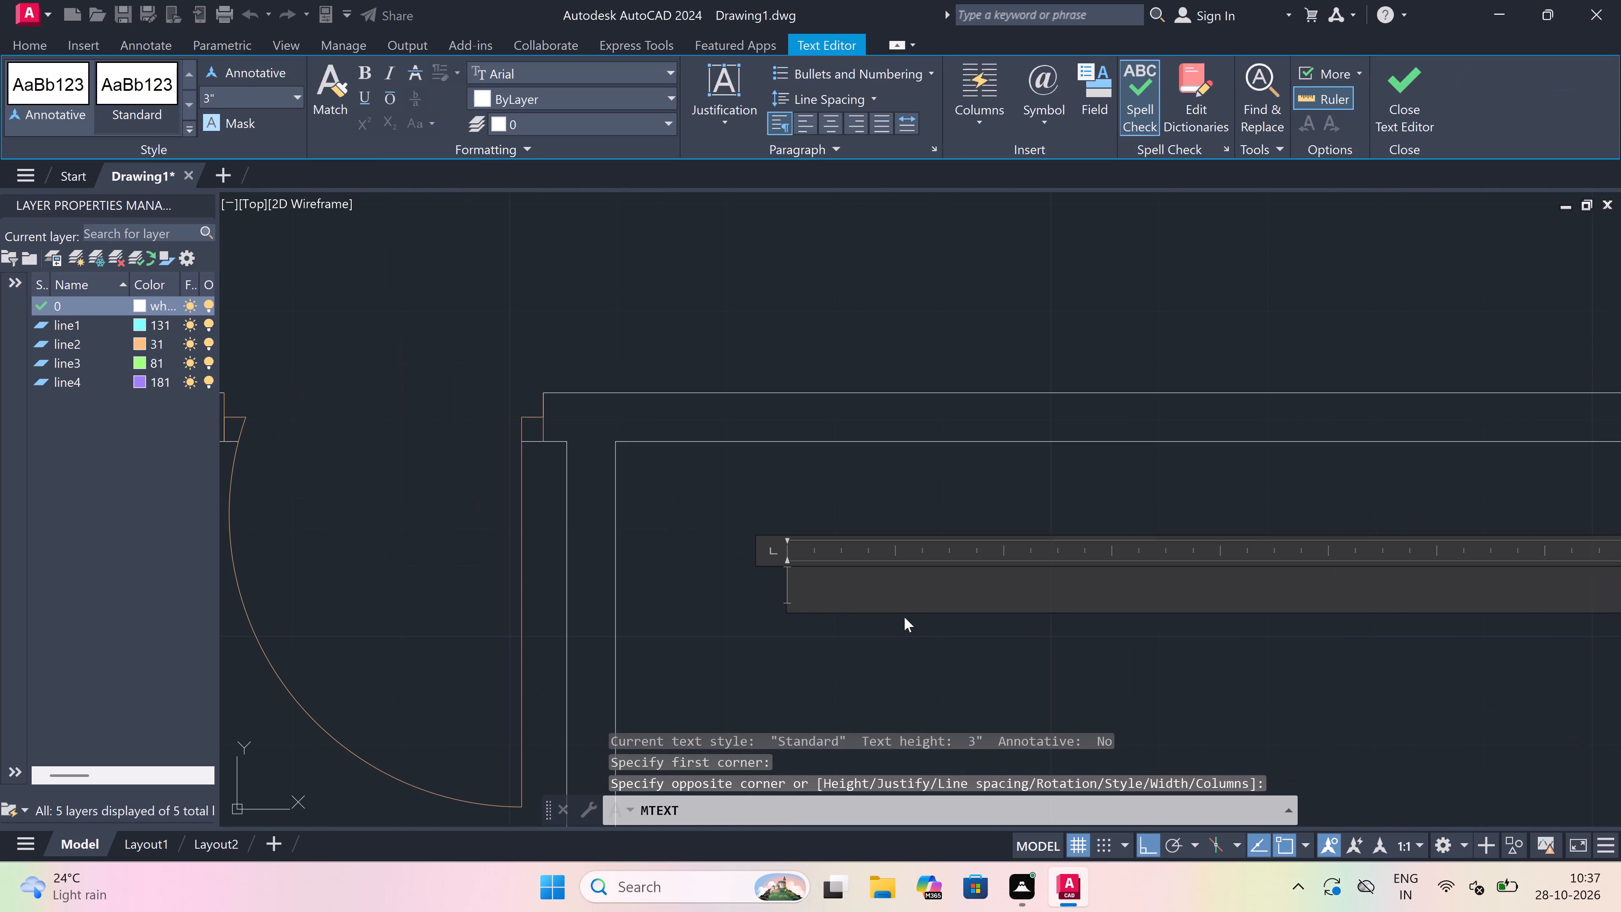
pyautogui.scroll(-1, 915, 630)
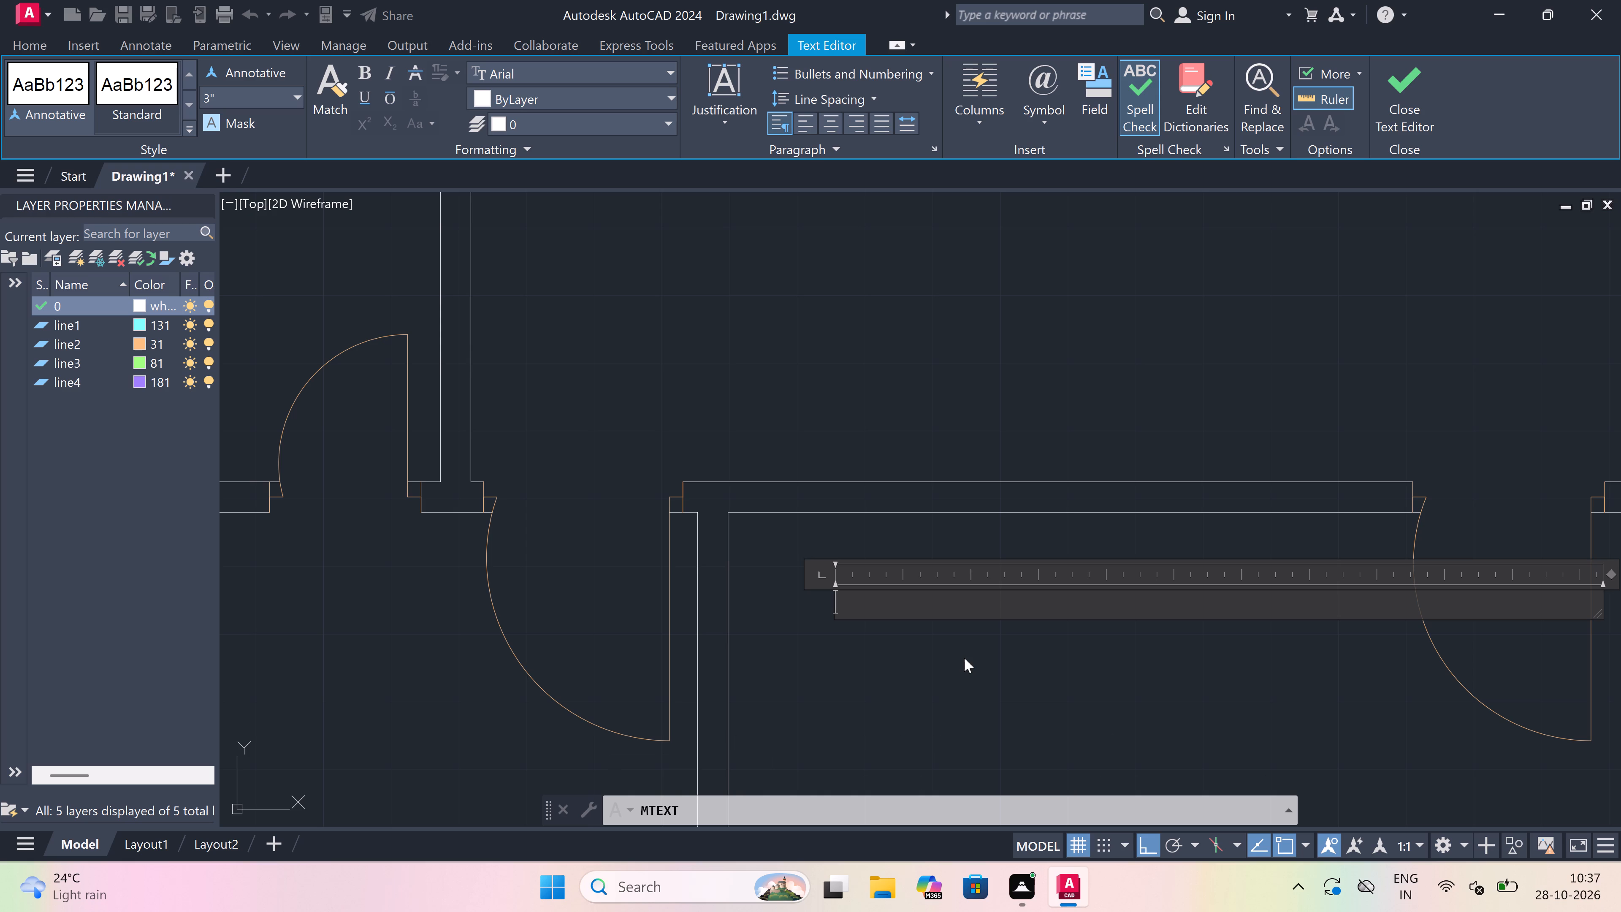
pyautogui.write('BEDROOM')
pyautogui.press('Return')
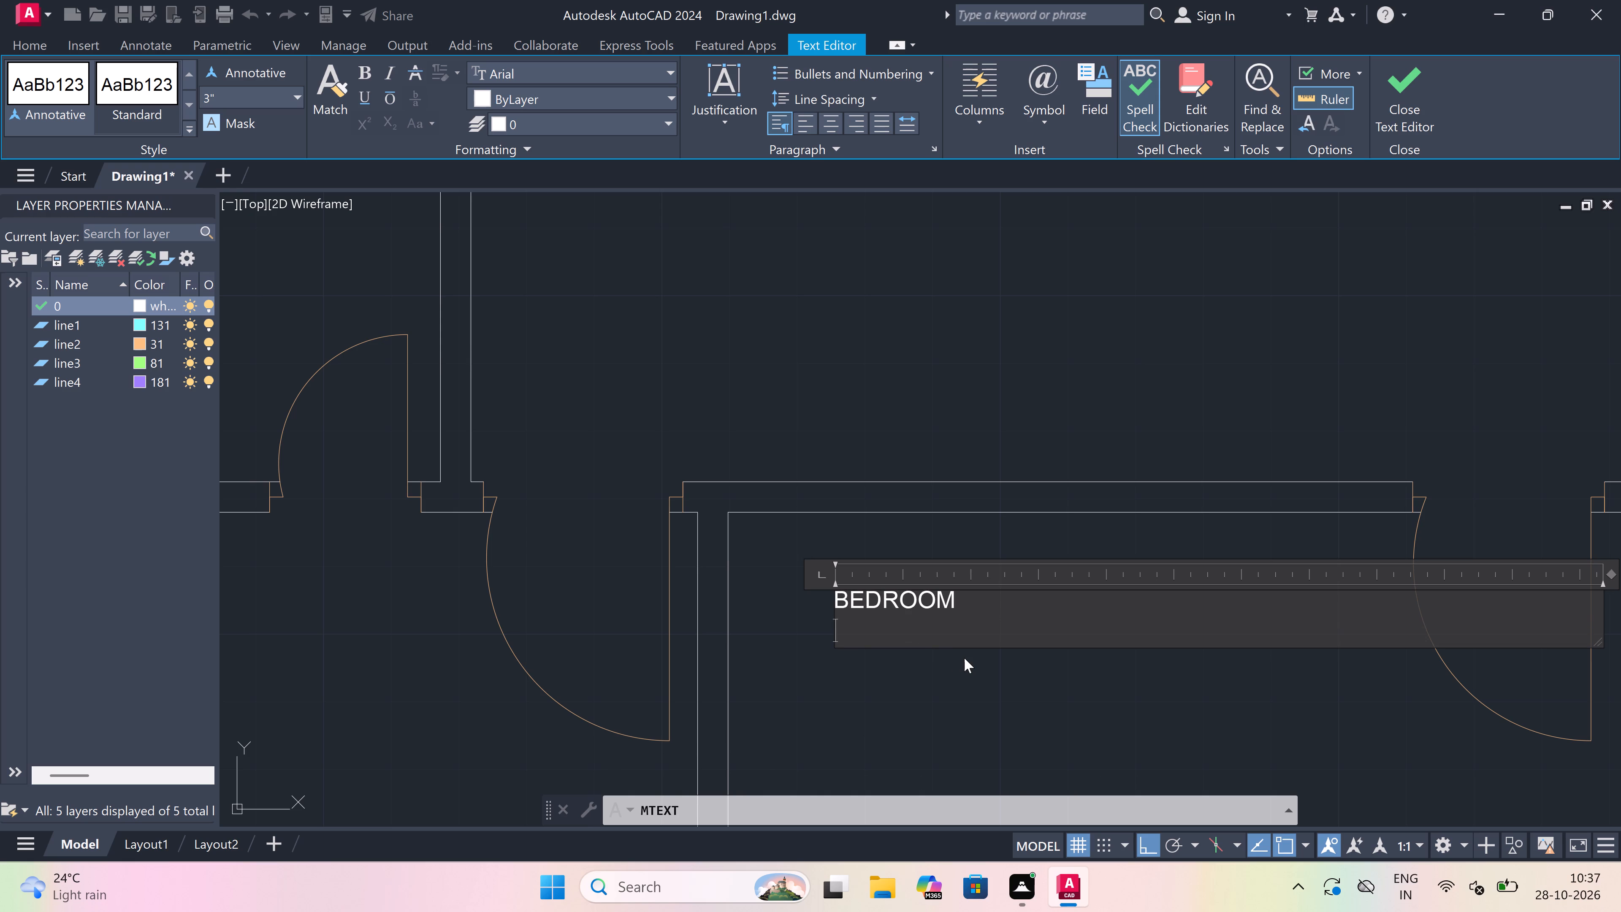
pyautogui.scroll(-4, 760, 548)
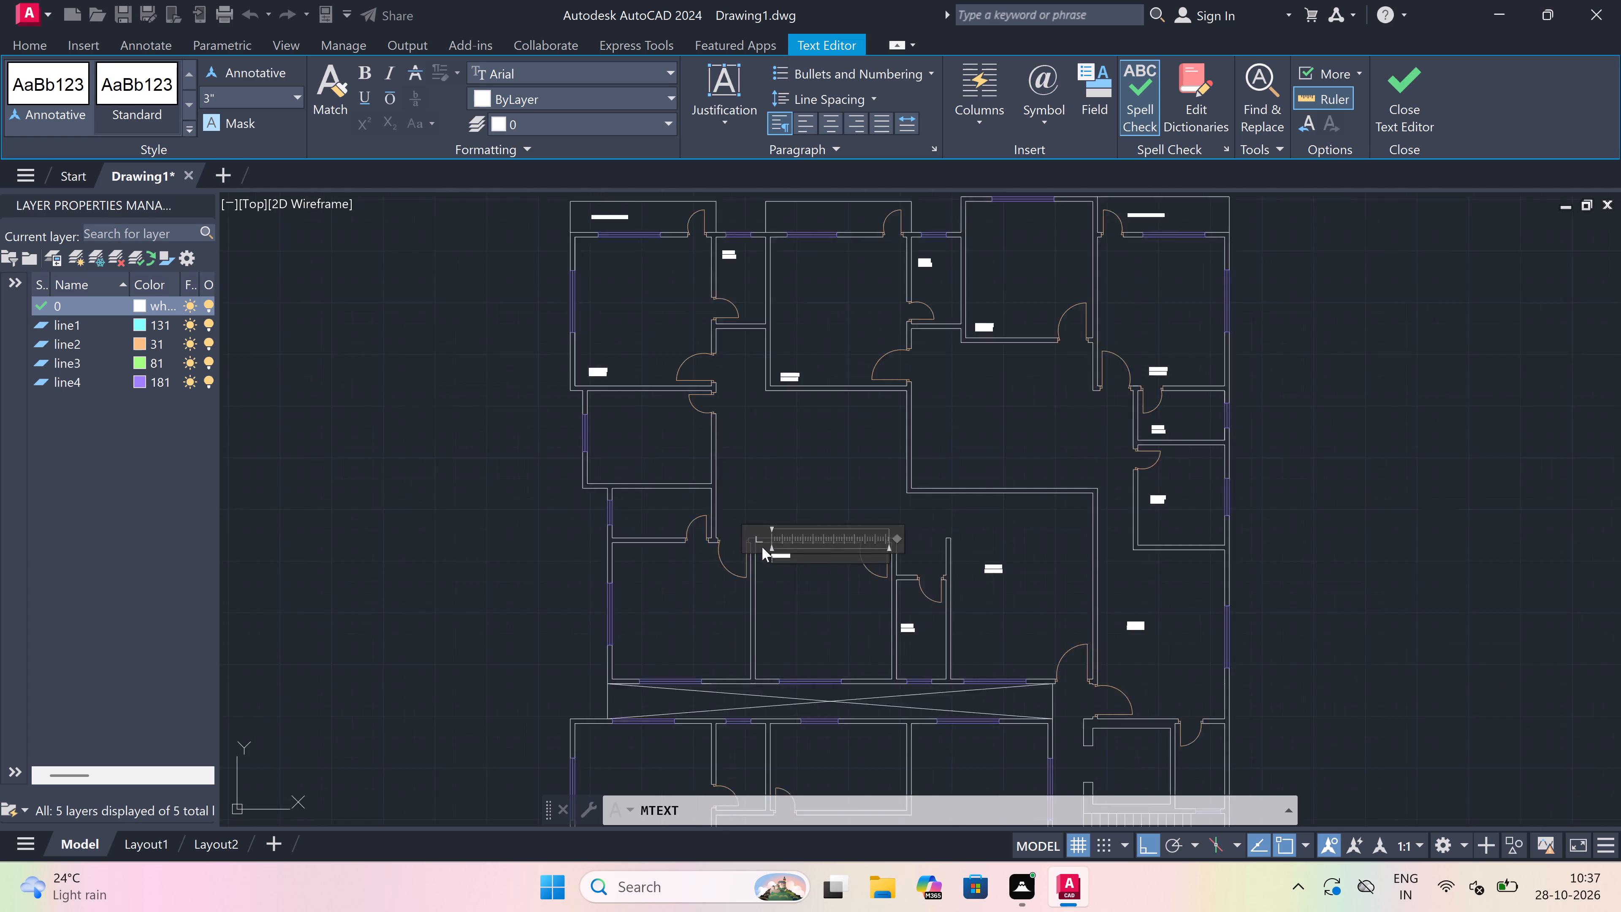
pyautogui.scroll(-1, 762, 547)
pyautogui.scroll(4, 762, 547)
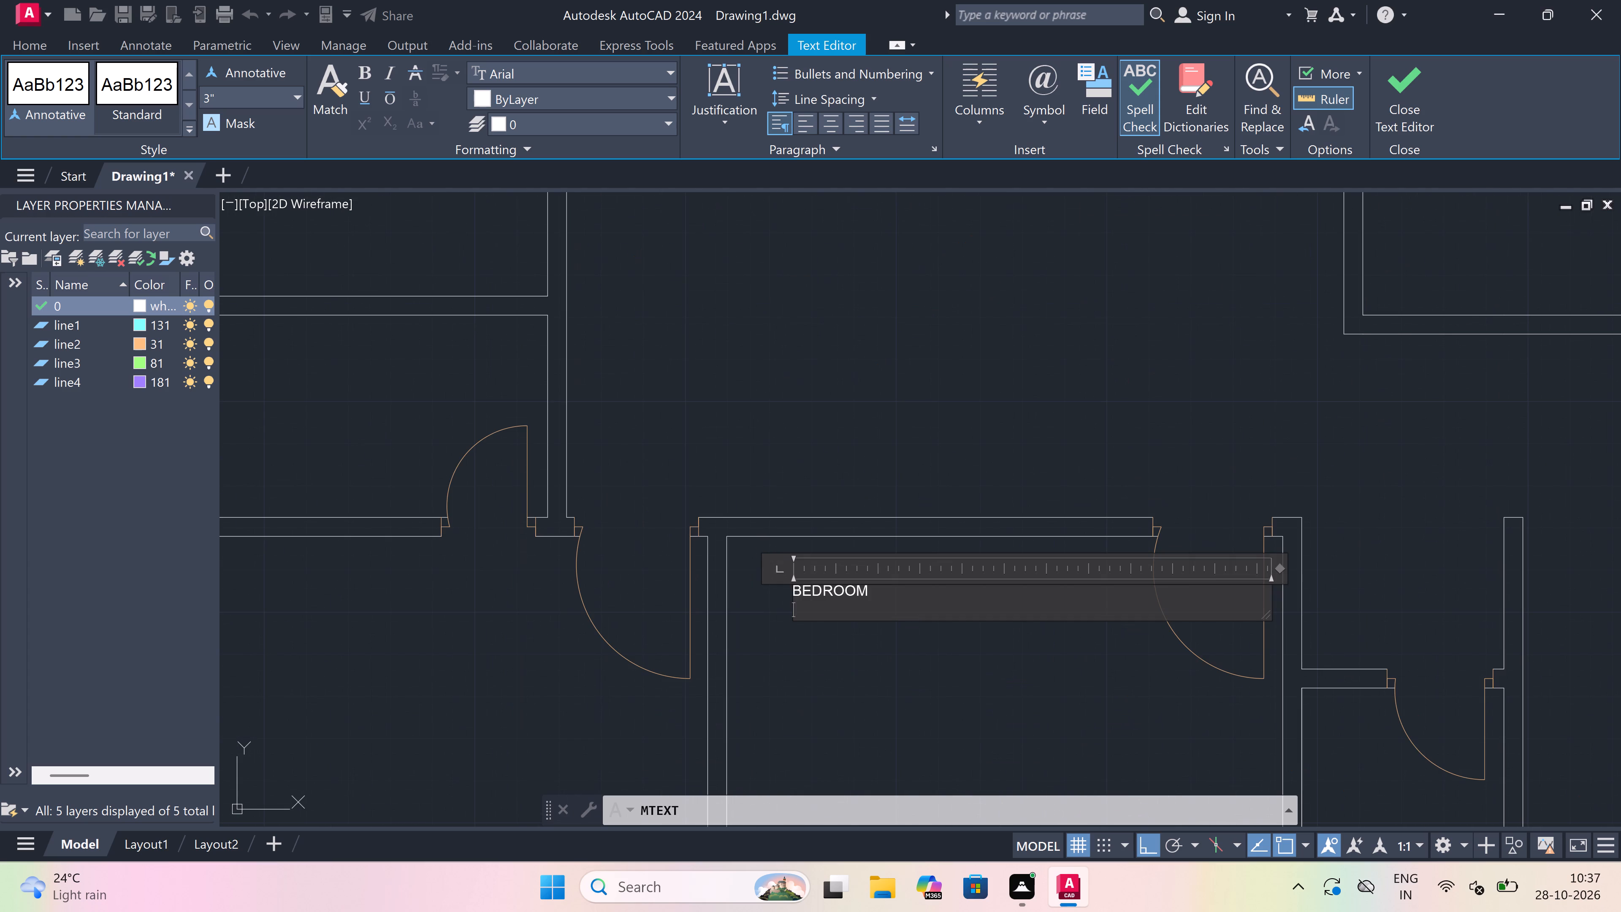
pyautogui.write('11')
pyautogui.write("'0")
pyautogui.write('"x')
pyautogui.scroll(-3, 831, 535)
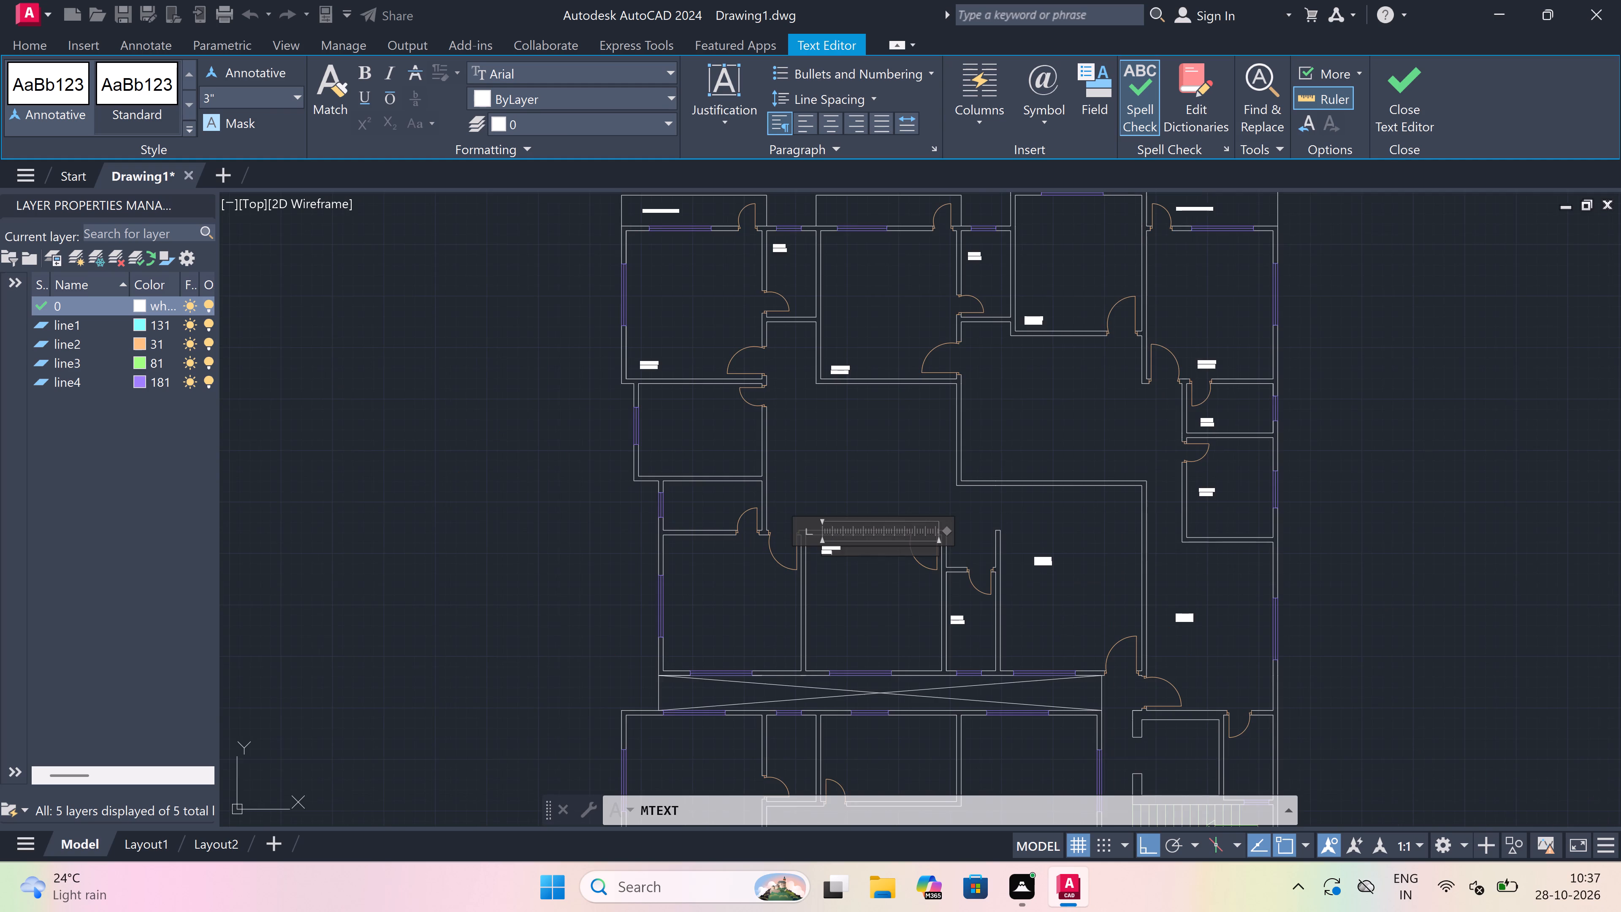
pyautogui.scroll(3, 830, 549)
pyautogui.scroll(-2, 830, 549)
pyautogui.scroll(3, 830, 549)
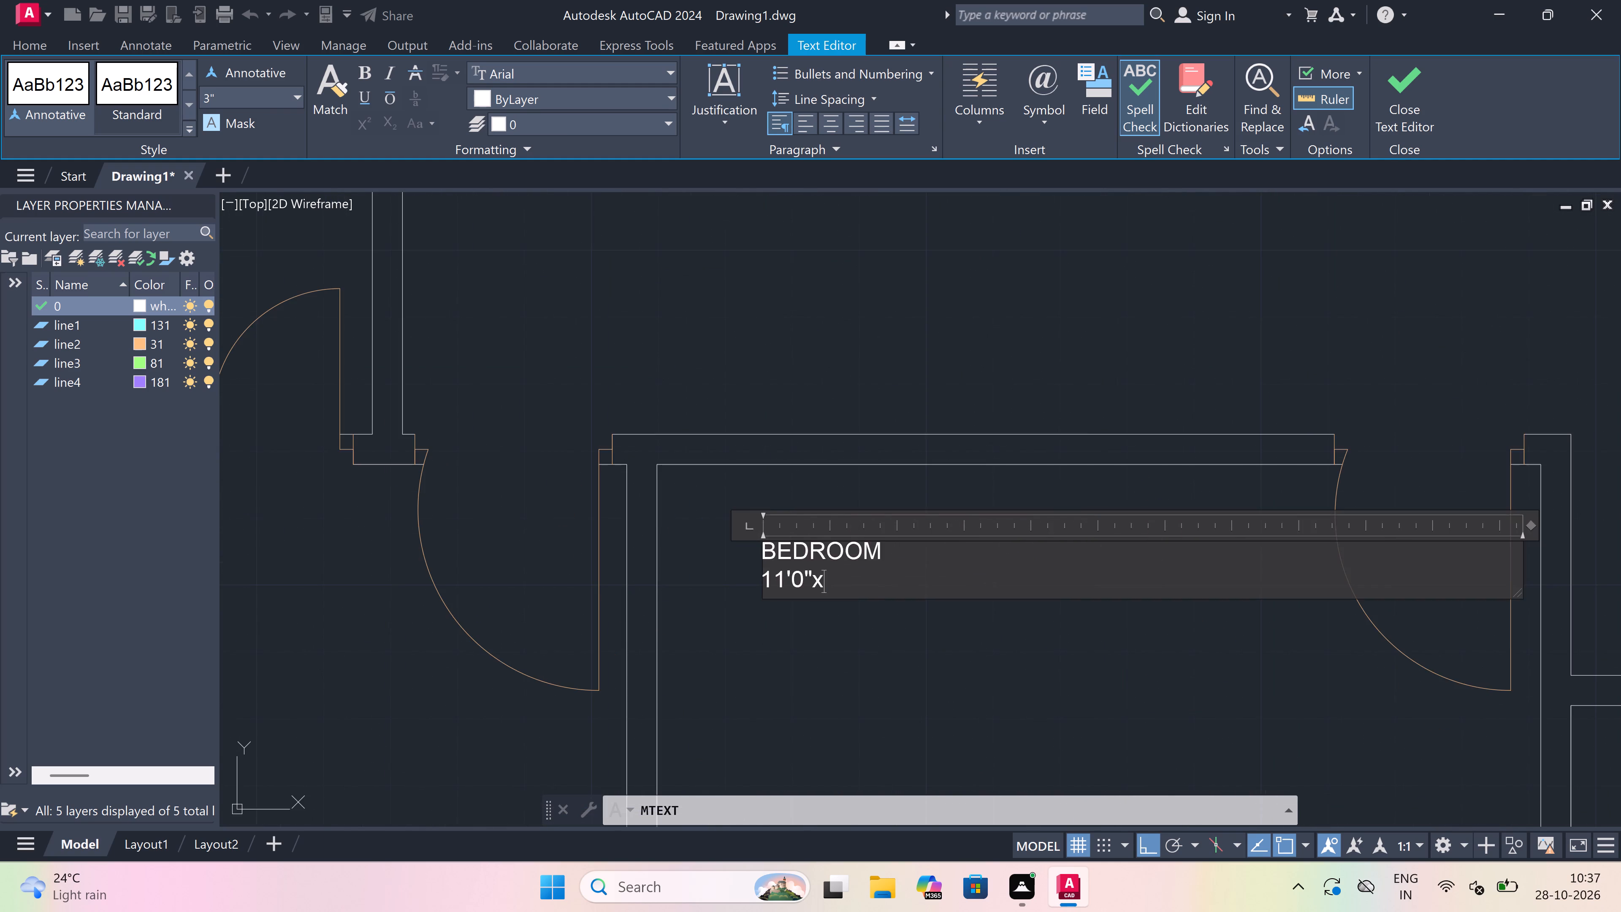
pyautogui.scroll(3, 819, 567)
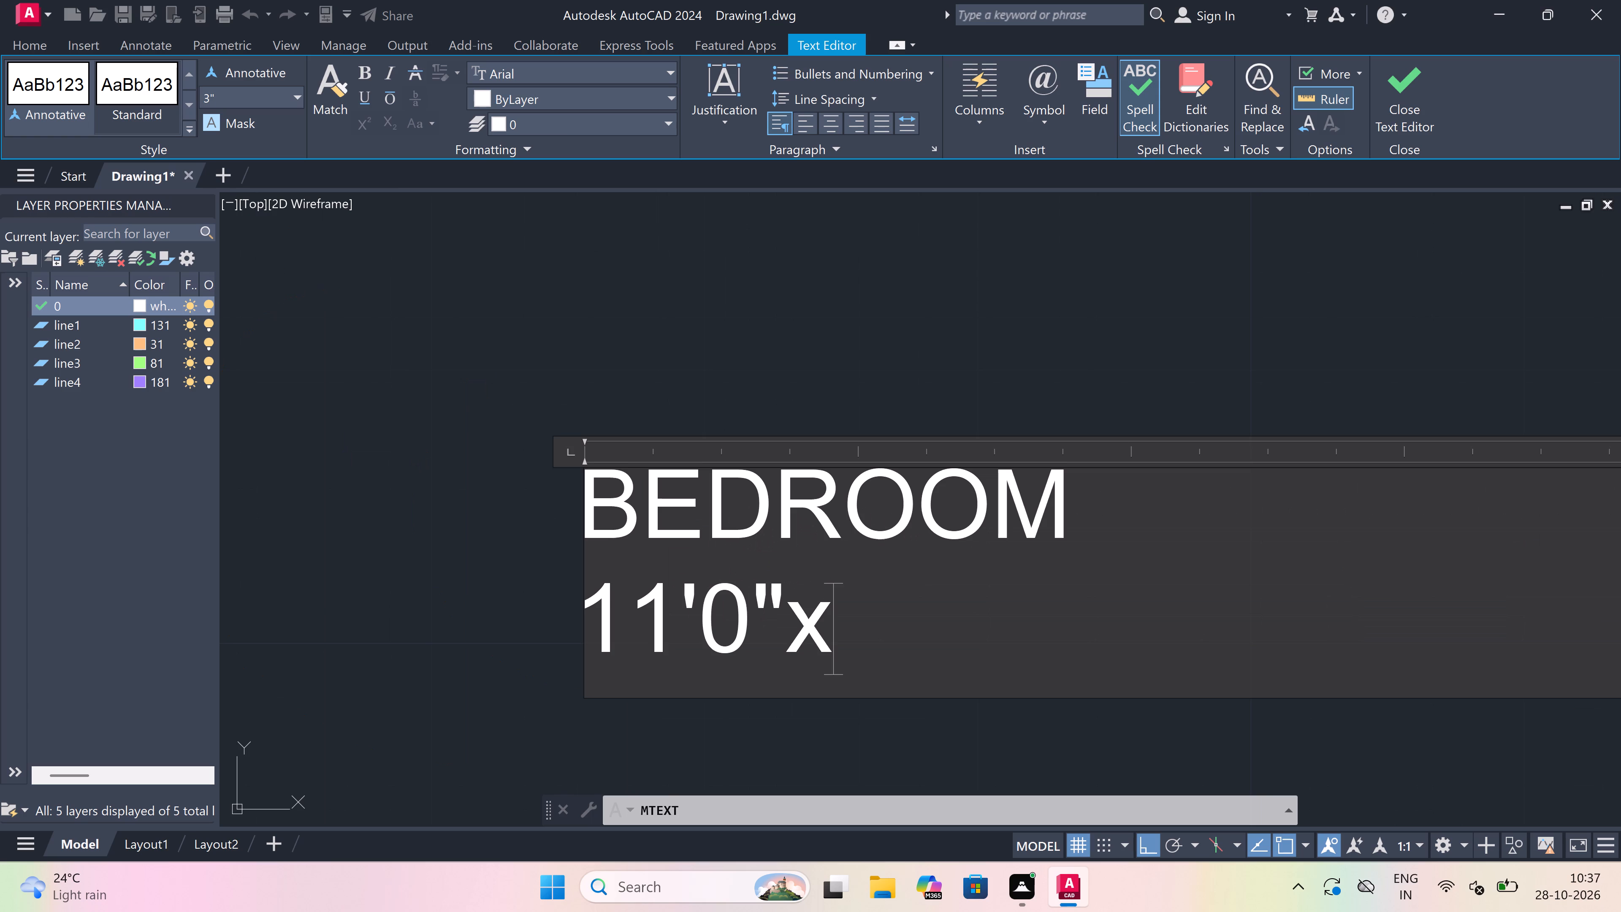
pyautogui.scroll(-1, 900, 565)
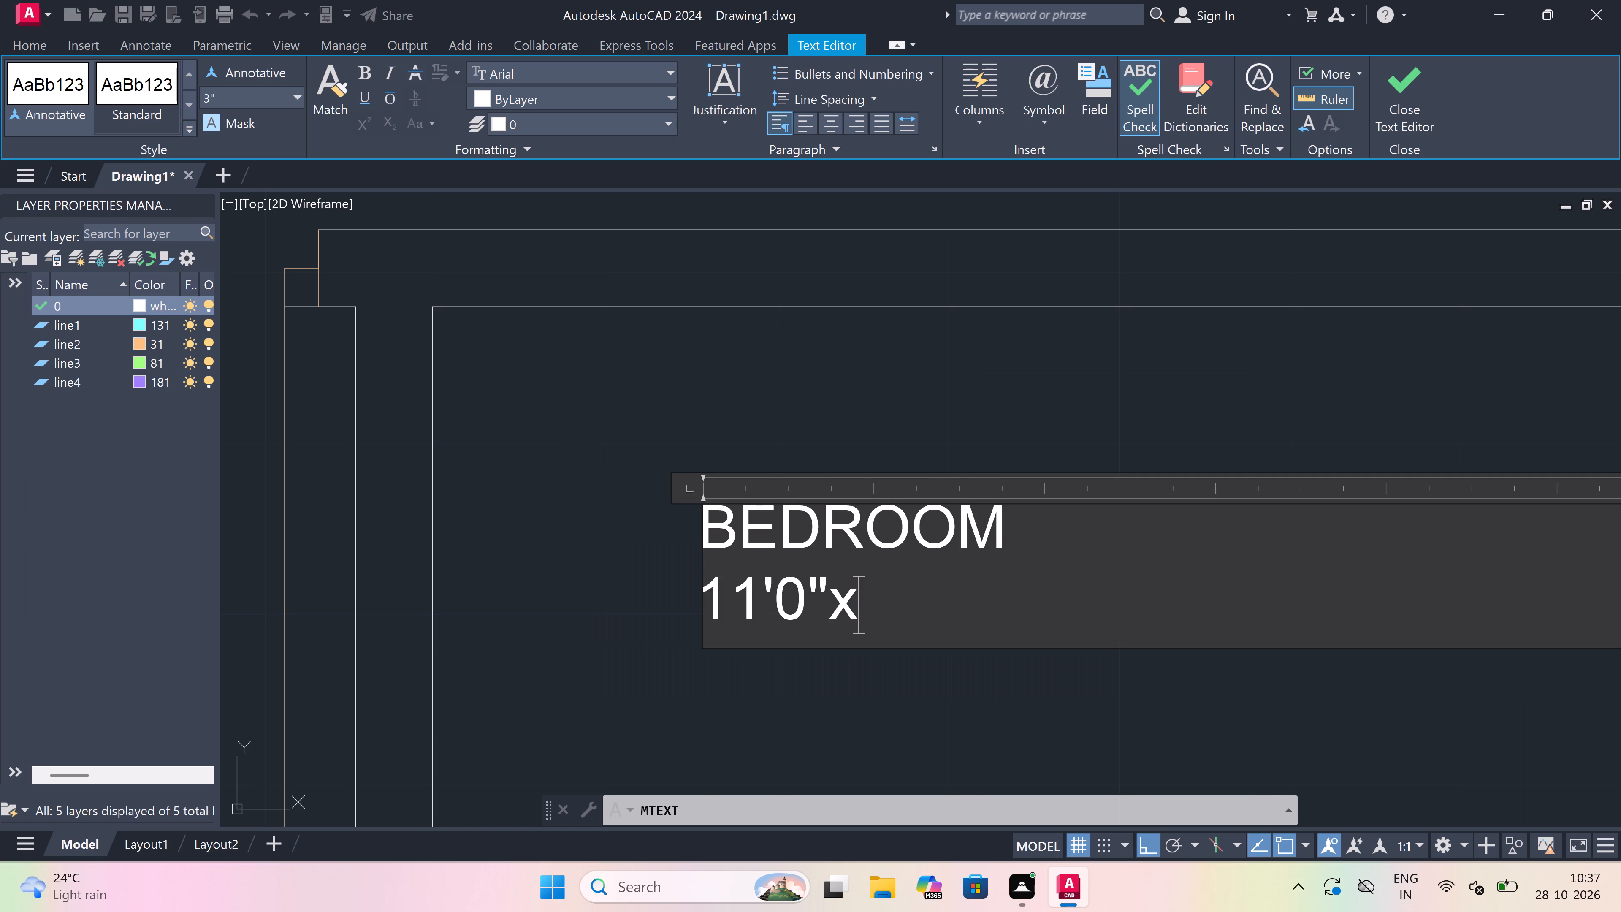
pyautogui.scroll(-1, 900, 565)
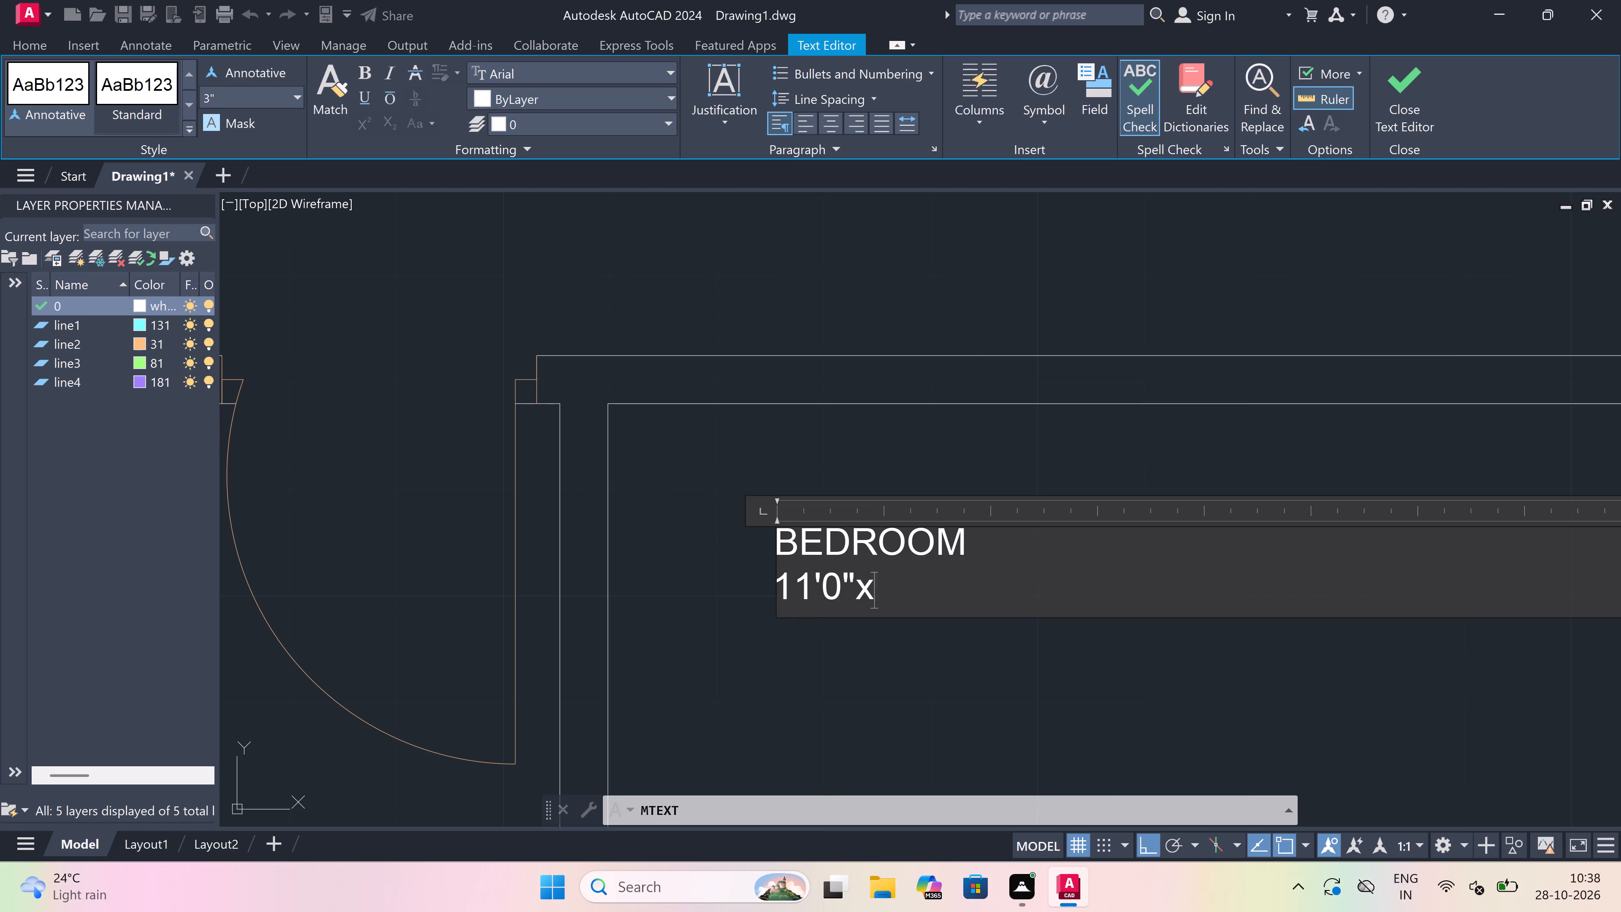
pyautogui.scroll(-4, 900, 565)
pyautogui.scroll(1, 900, 565)
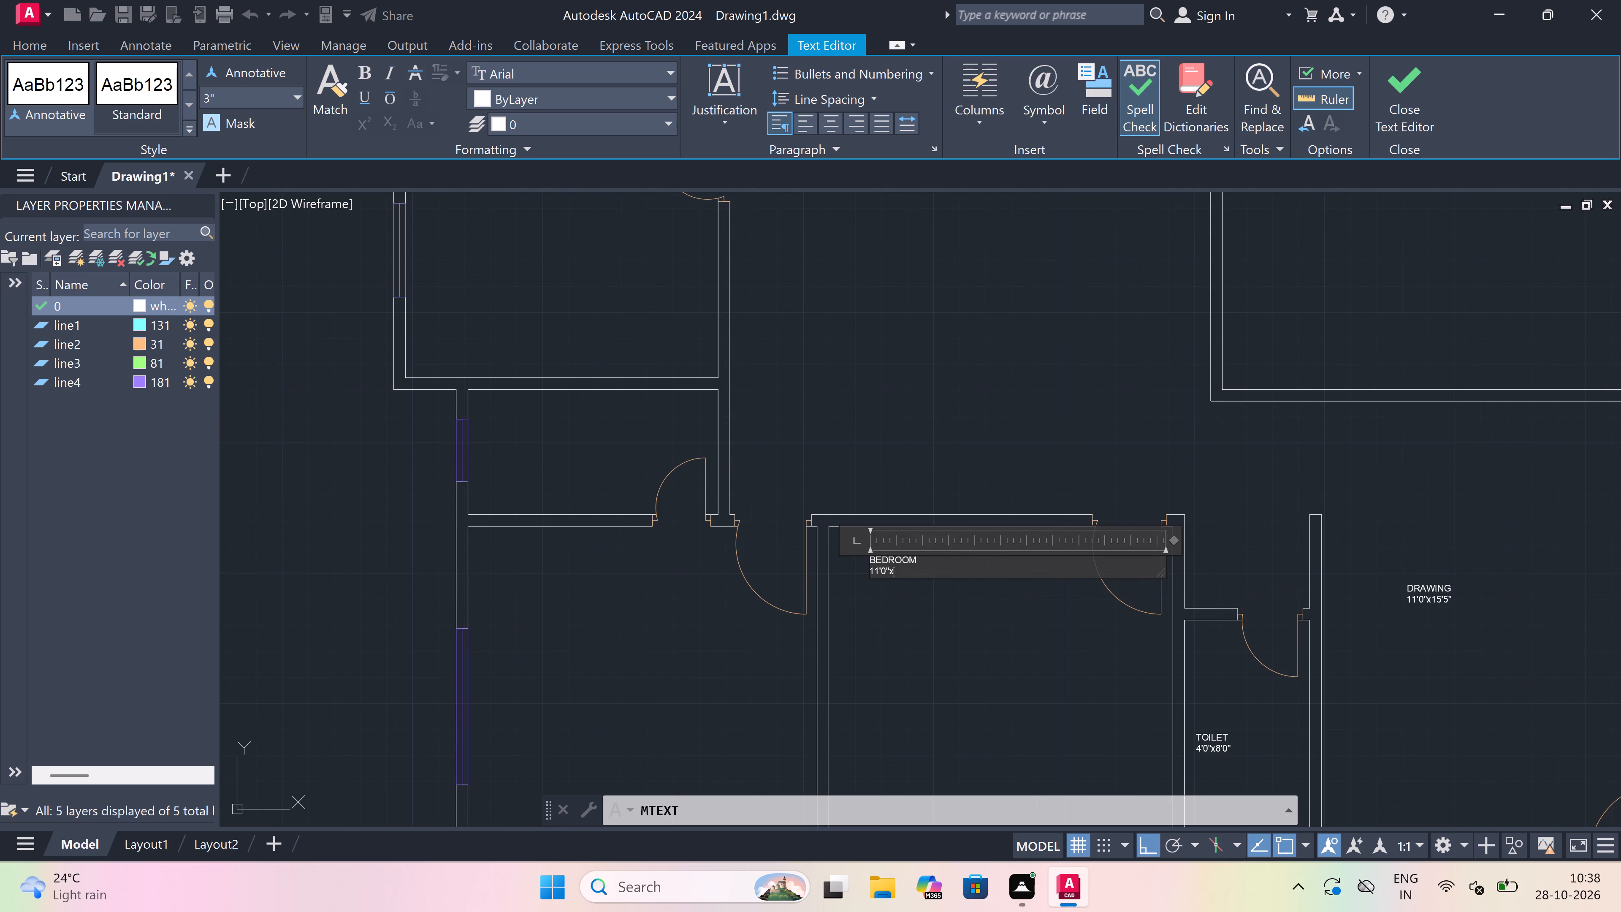
pyautogui.scroll(3, 900, 565)
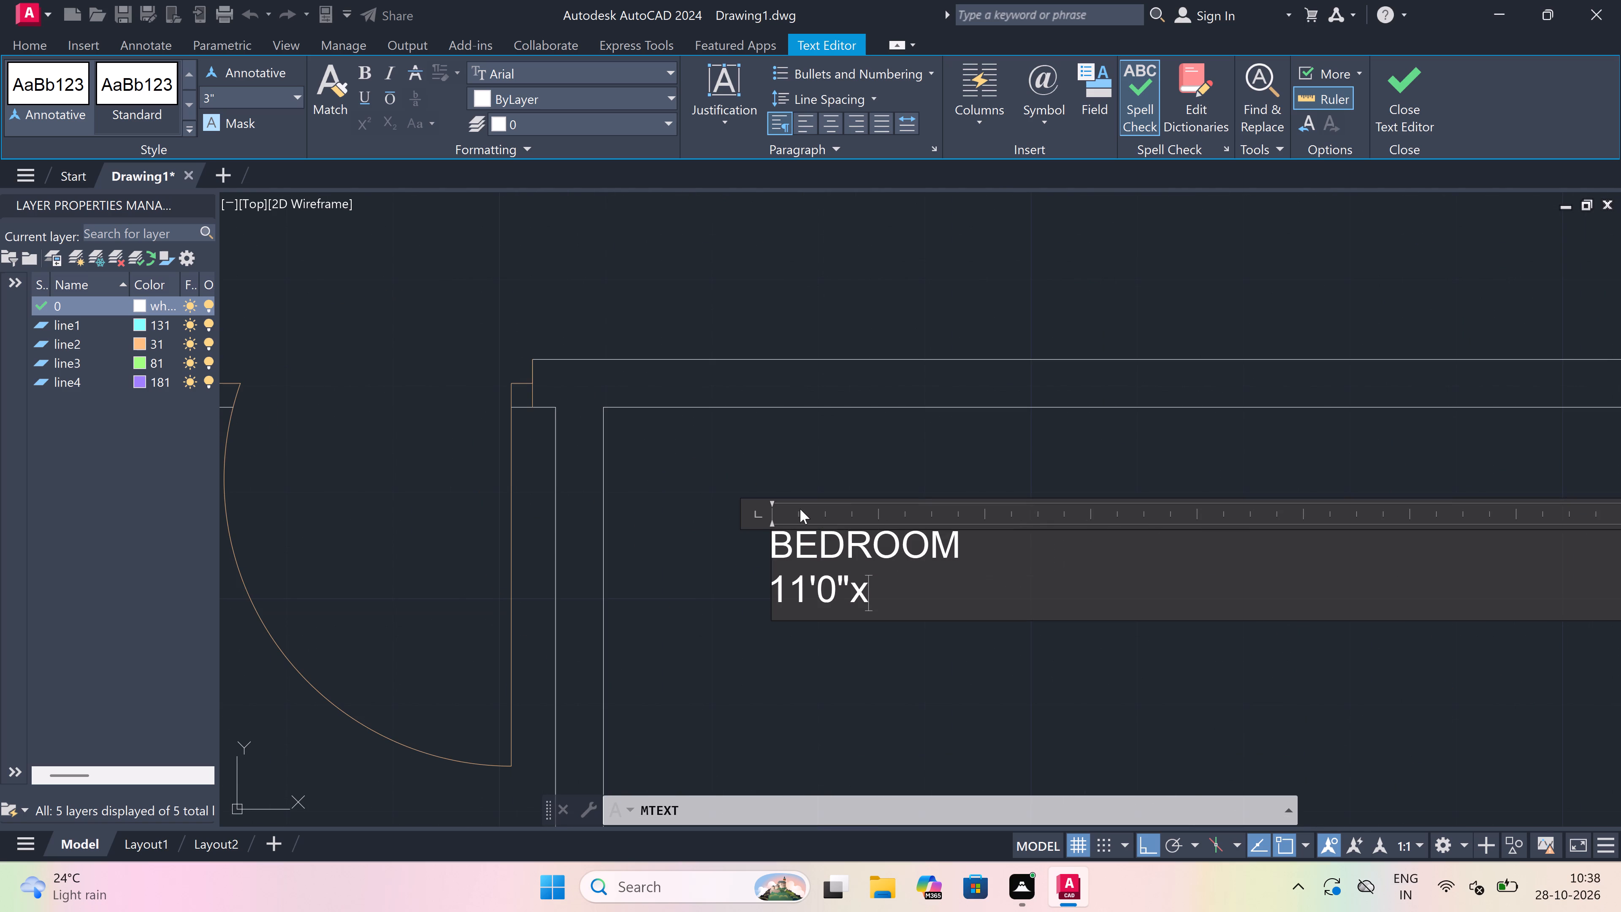
pyautogui.write('11\'0"')
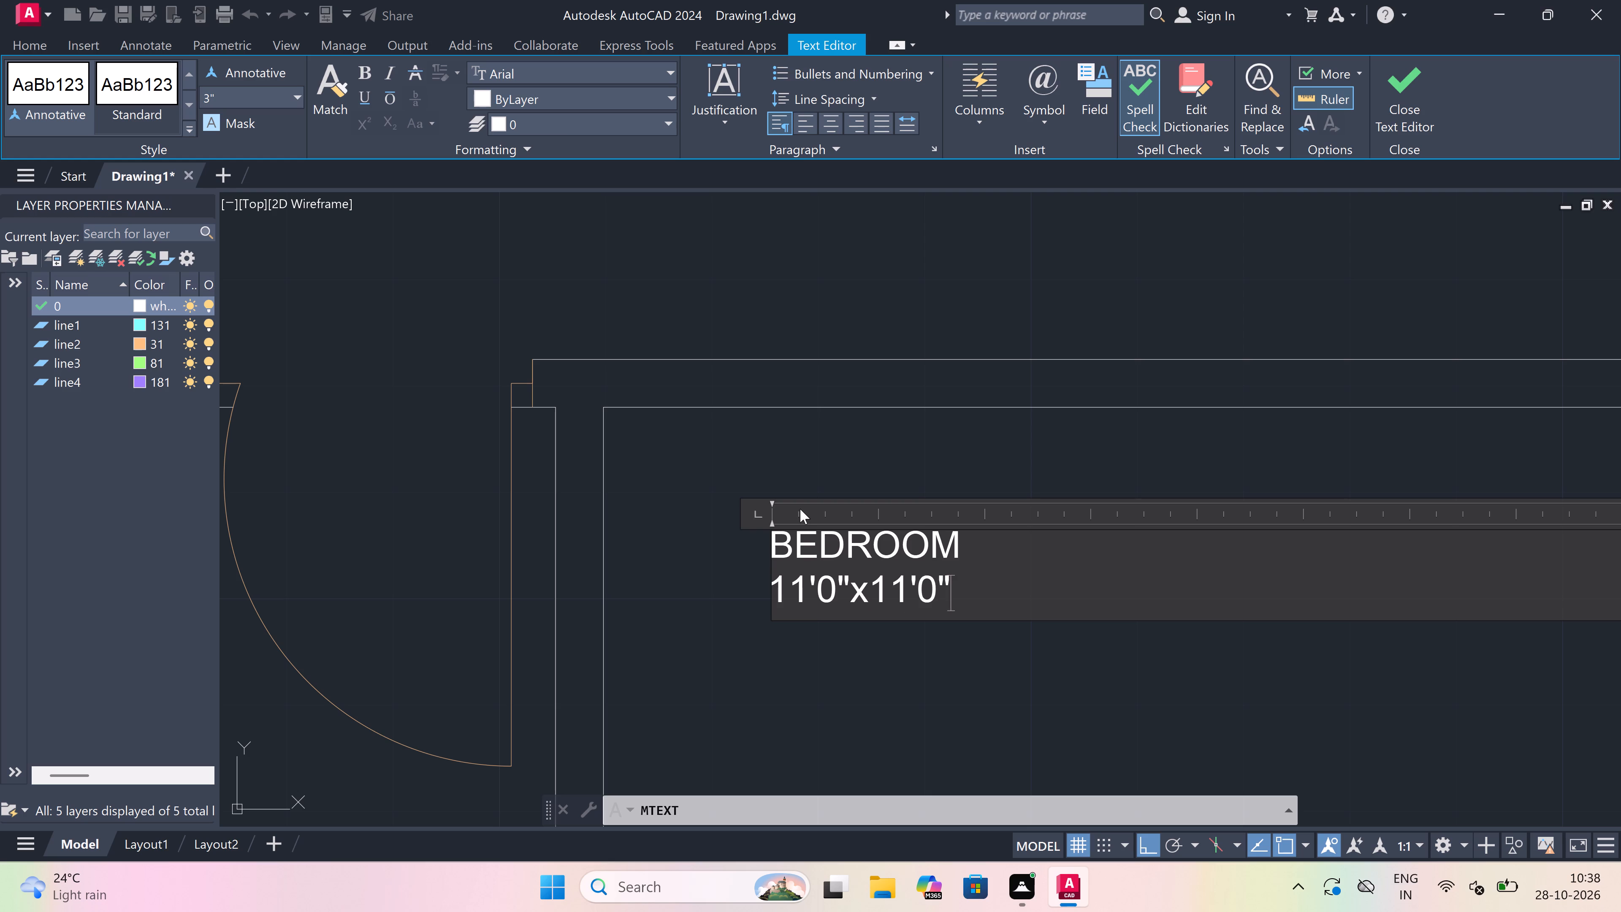
pyautogui.click(713, 480)
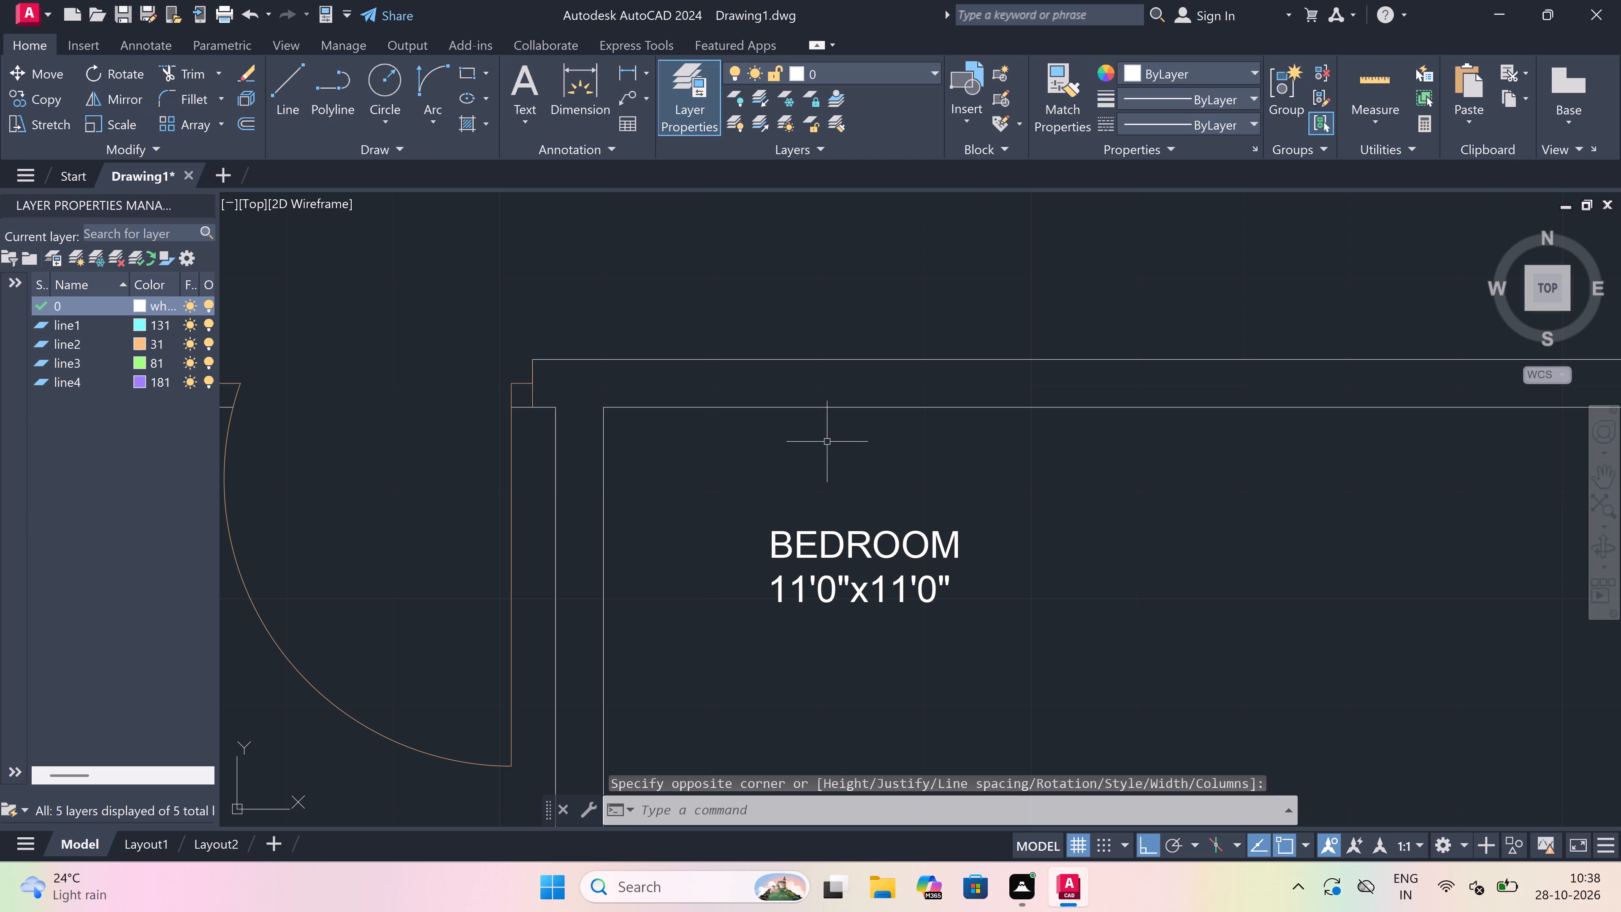
# Label the room directly west of the 11'0"x11'0" bedroom "BEDROOM" with "11'2"x11'0"" on the second line, near its north wall.
pyautogui.press('space')
pyautogui.scroll(-4, 829, 444)
pyautogui.scroll(-1, 738, 457)
pyautogui.scroll(1, 598, 445)
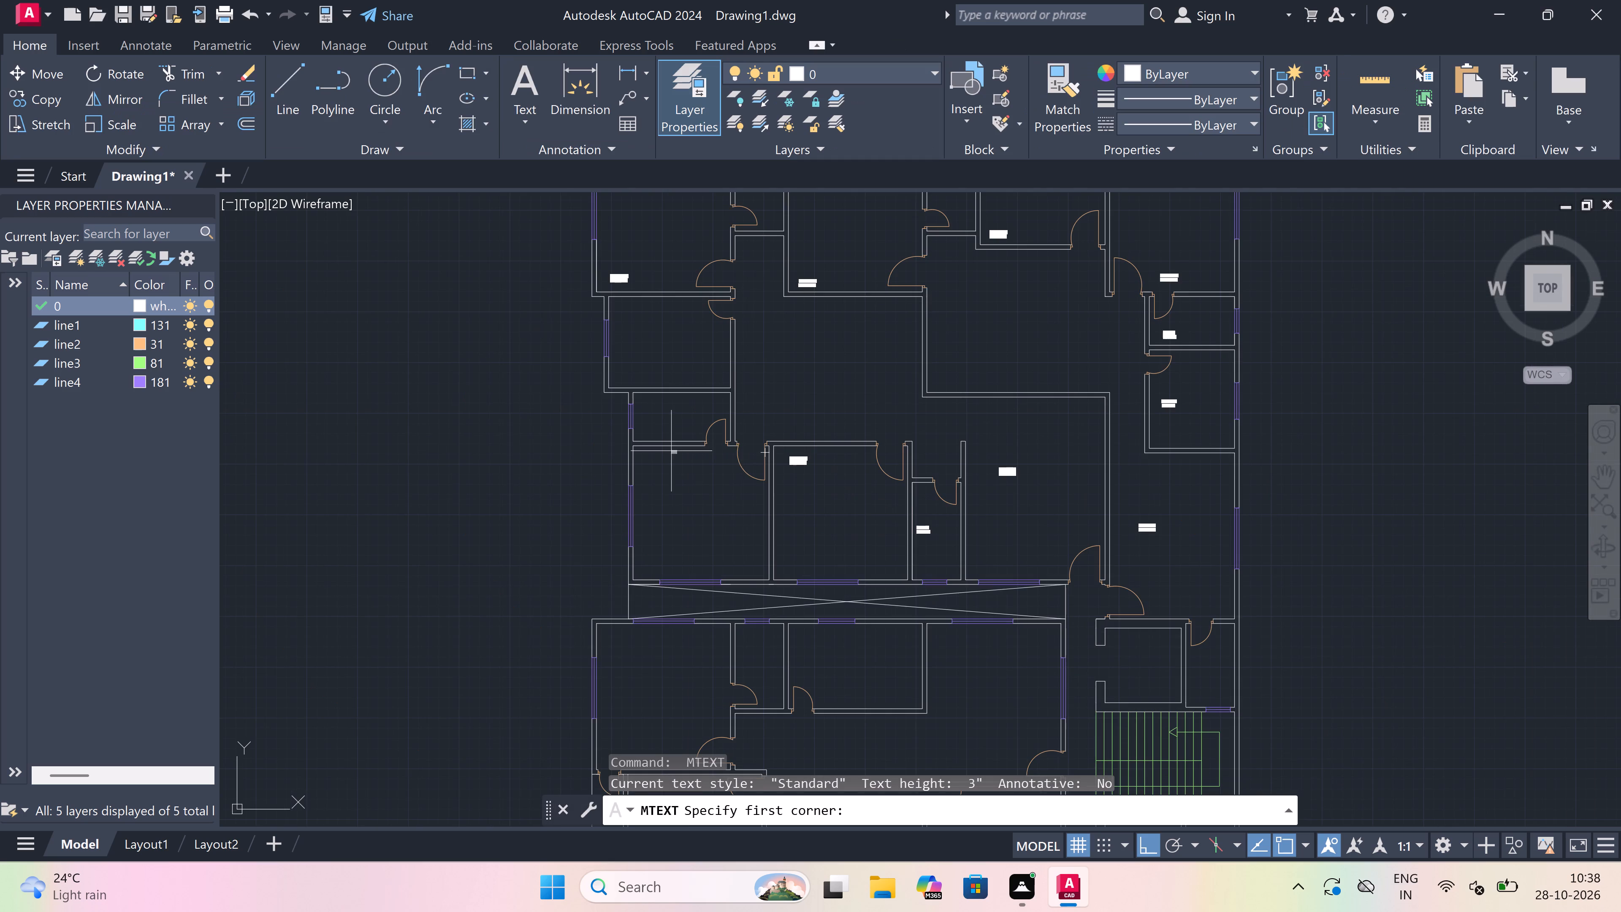
pyautogui.scroll(2, 598, 445)
pyautogui.moveTo(780, 500); pyautogui.dragTo(851, 504)
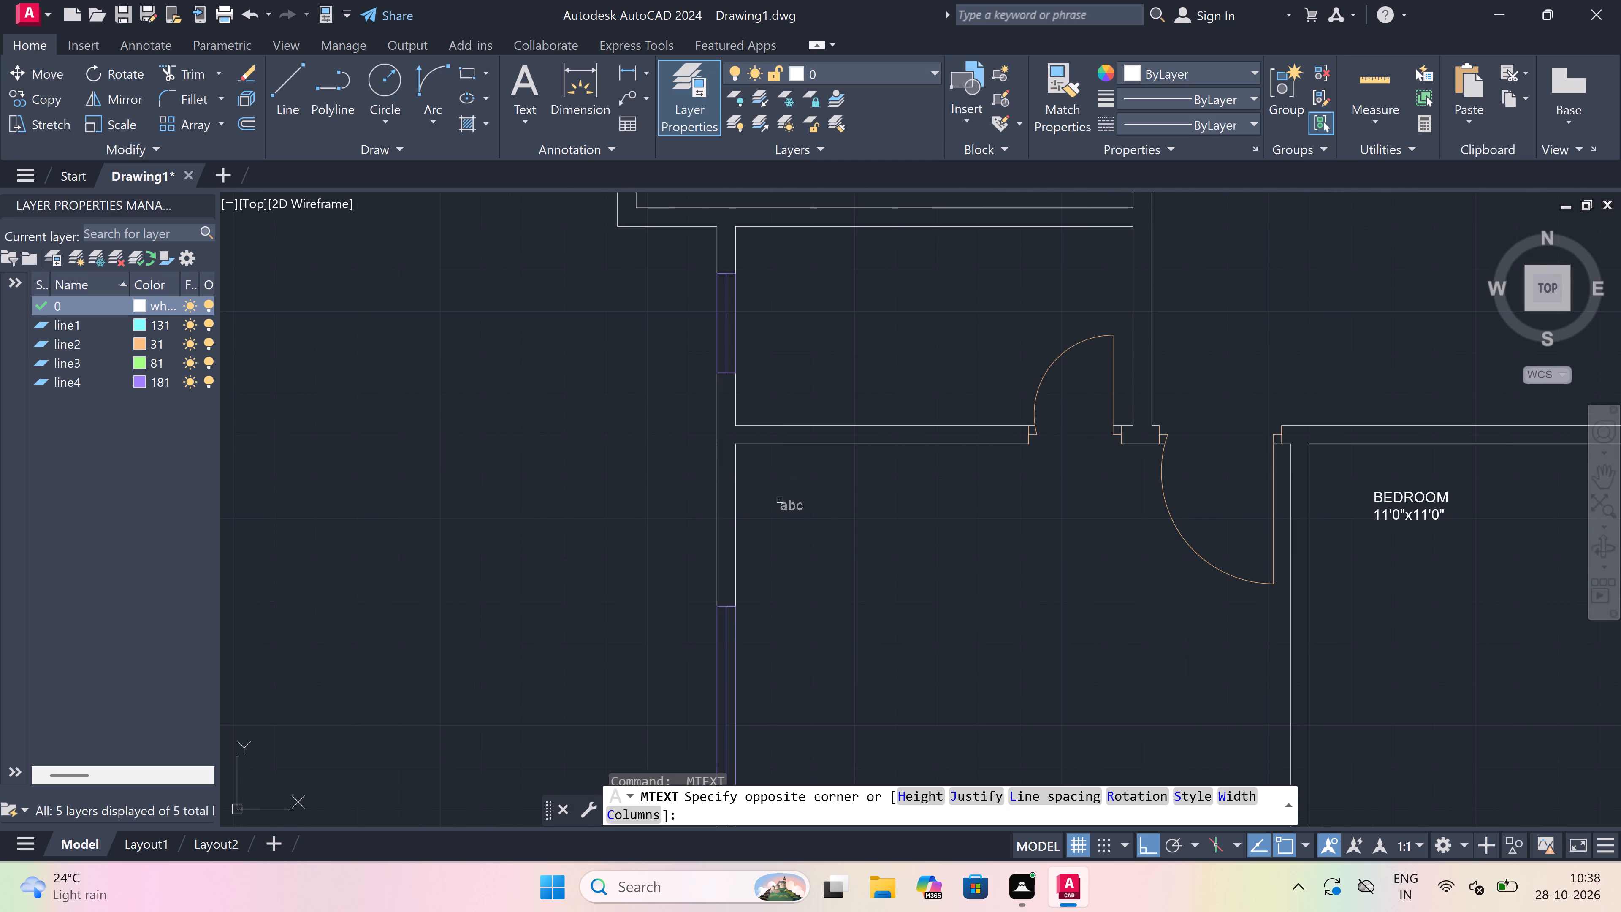
pyautogui.click(1241, 509)
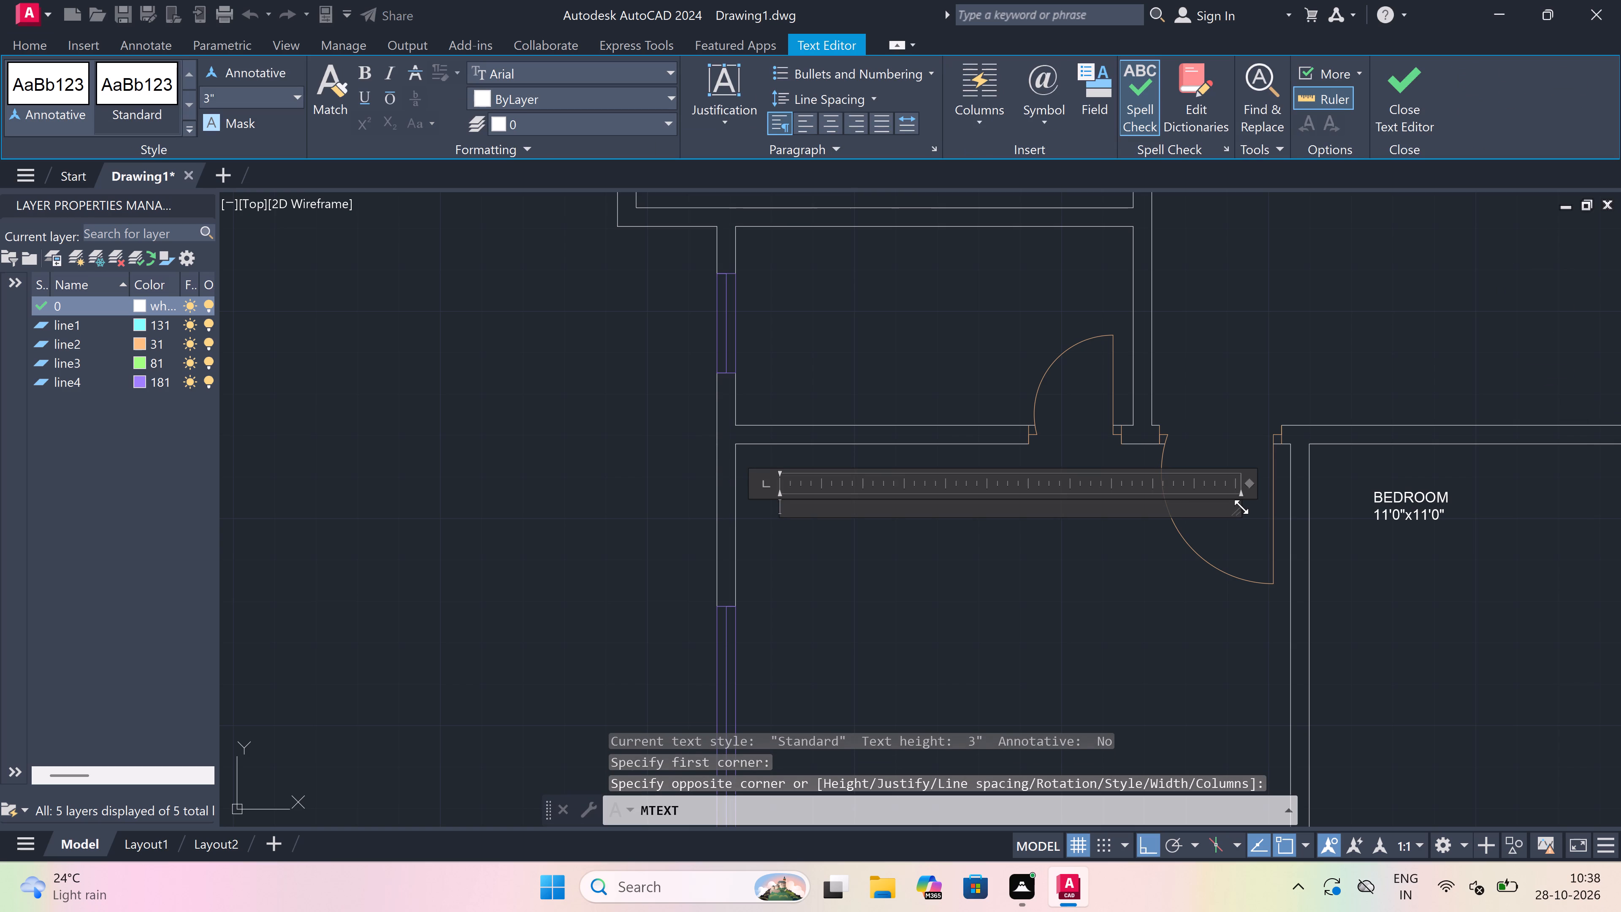
pyautogui.write('BEDROOM')
pyautogui.press('Return')
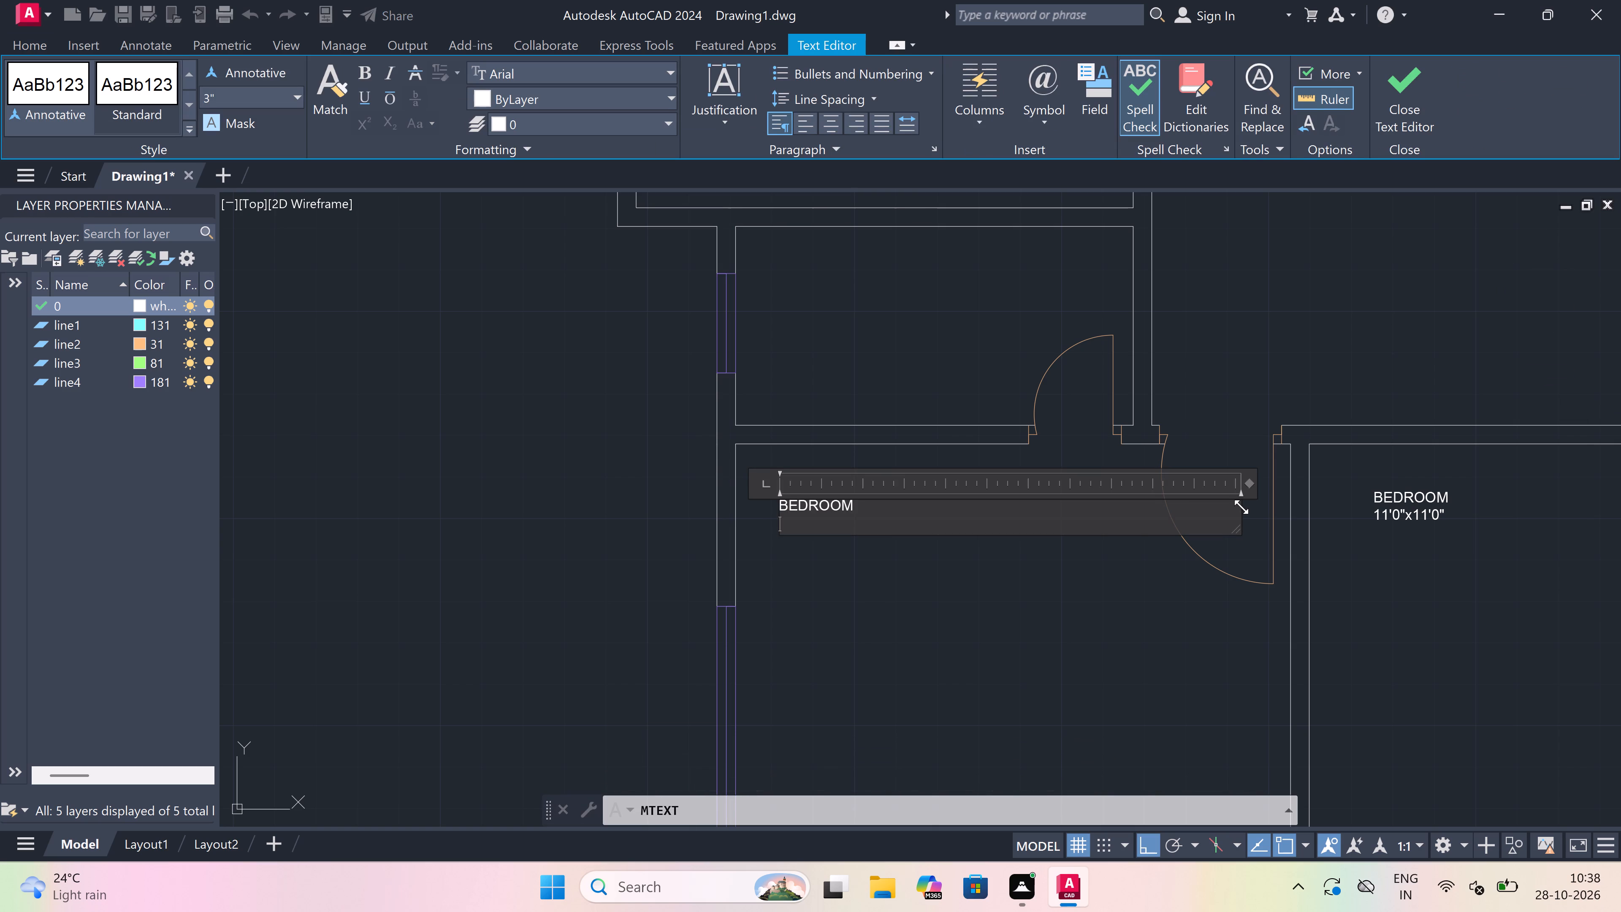
pyautogui.write('11')
pyautogui.write("'2")
pyautogui.hotkey('shift', '"')
pyautogui.press('x')
pyautogui.write("11'0")
pyautogui.hotkey('shift', '"')
pyautogui.click(886, 572)
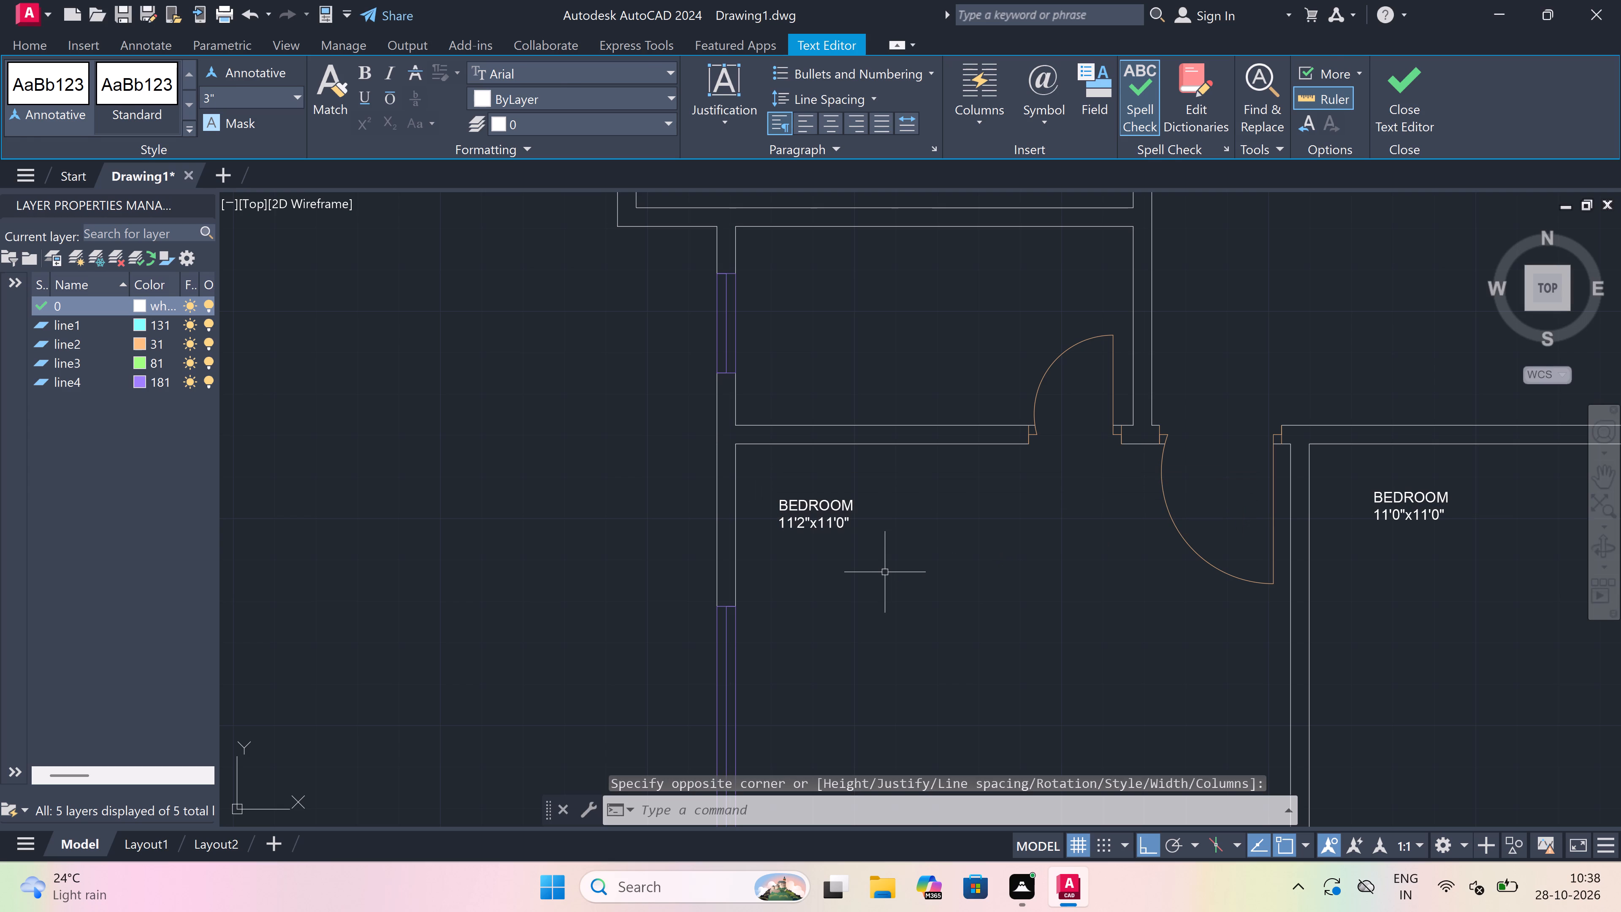
# Label the small room directly north of the 11'2"x11'0" bedroom "TOILET" with "8'0"x4'0"" on the second line.
pyautogui.press('space')
pyautogui.scroll(-5, 759, 562)
pyautogui.scroll(2, 786, 505)
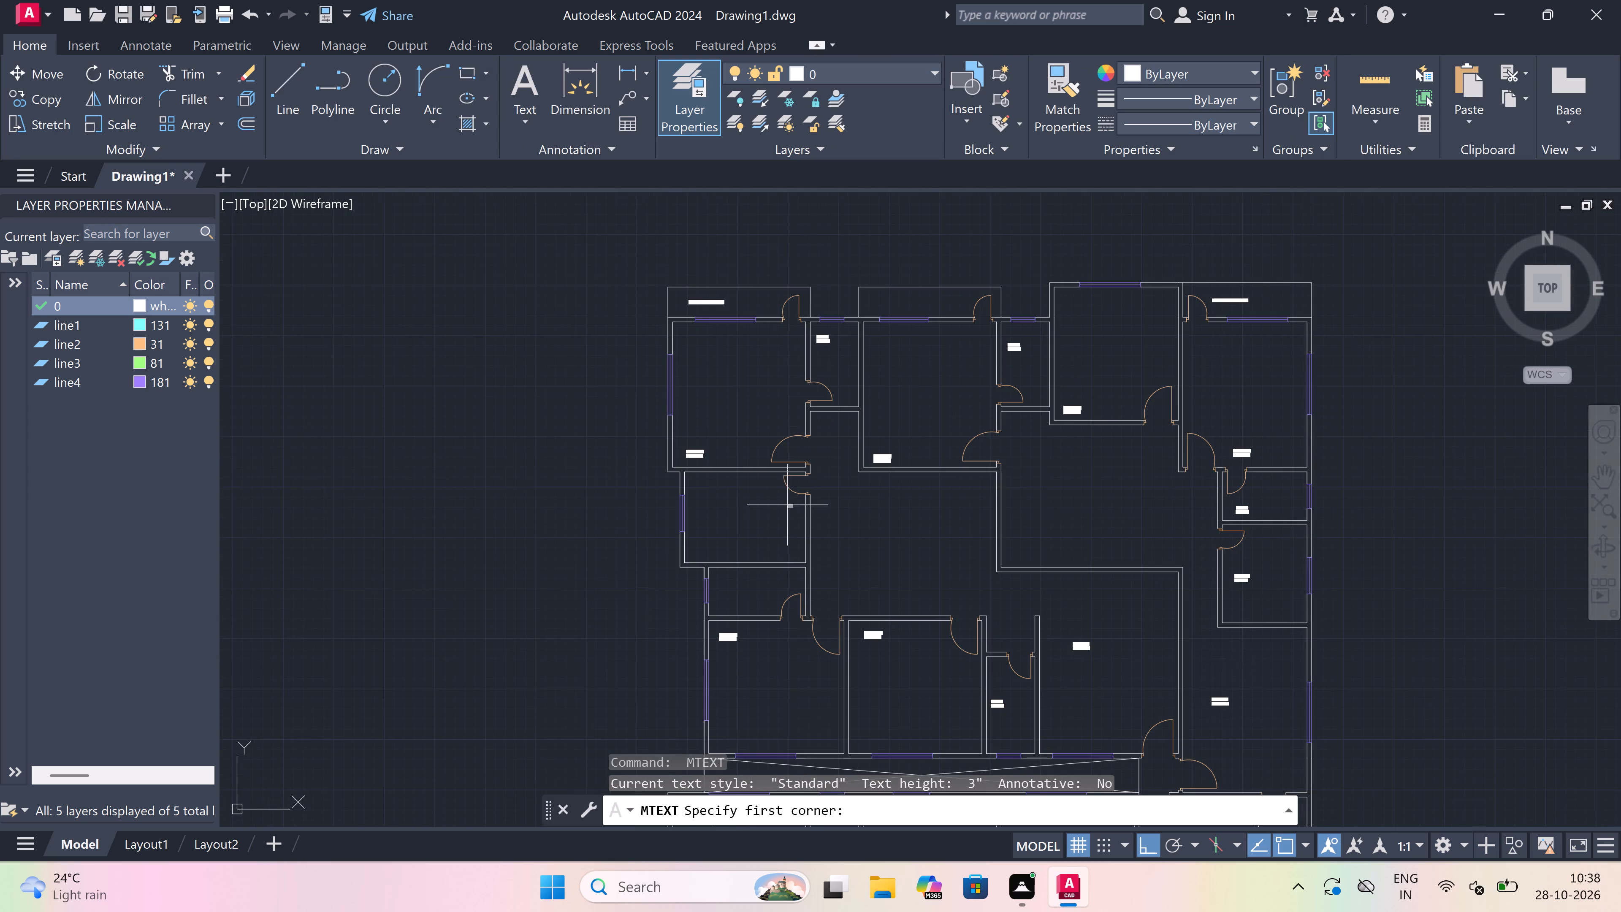
pyautogui.scroll(4, 738, 603)
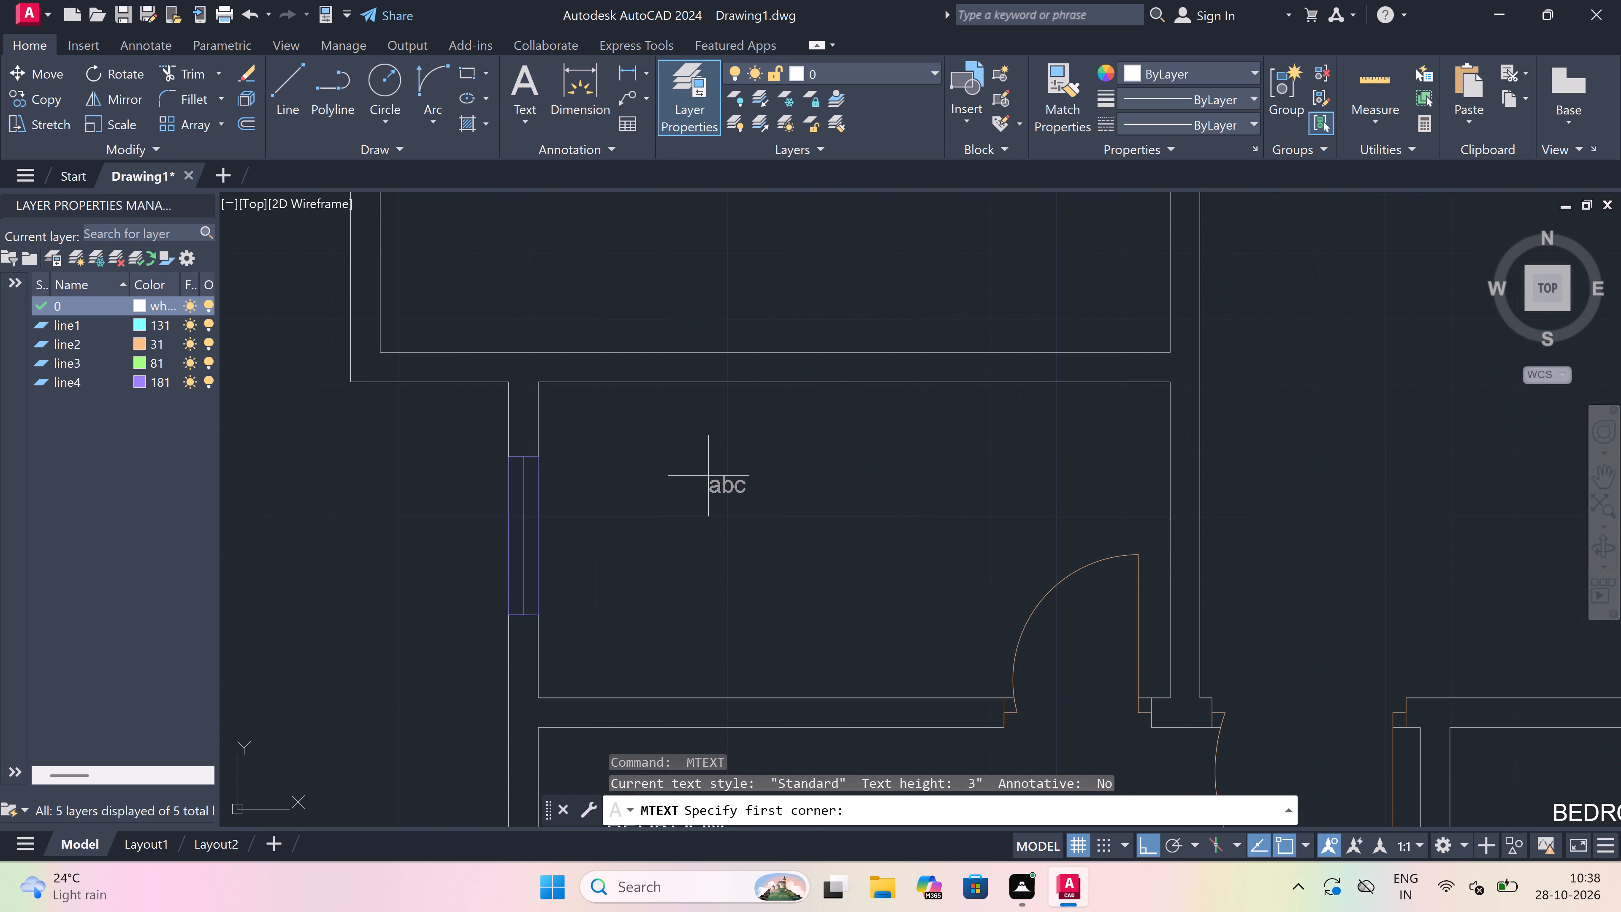
pyautogui.moveTo(708, 476); pyautogui.dragTo(873, 483)
pyautogui.click(1419, 522)
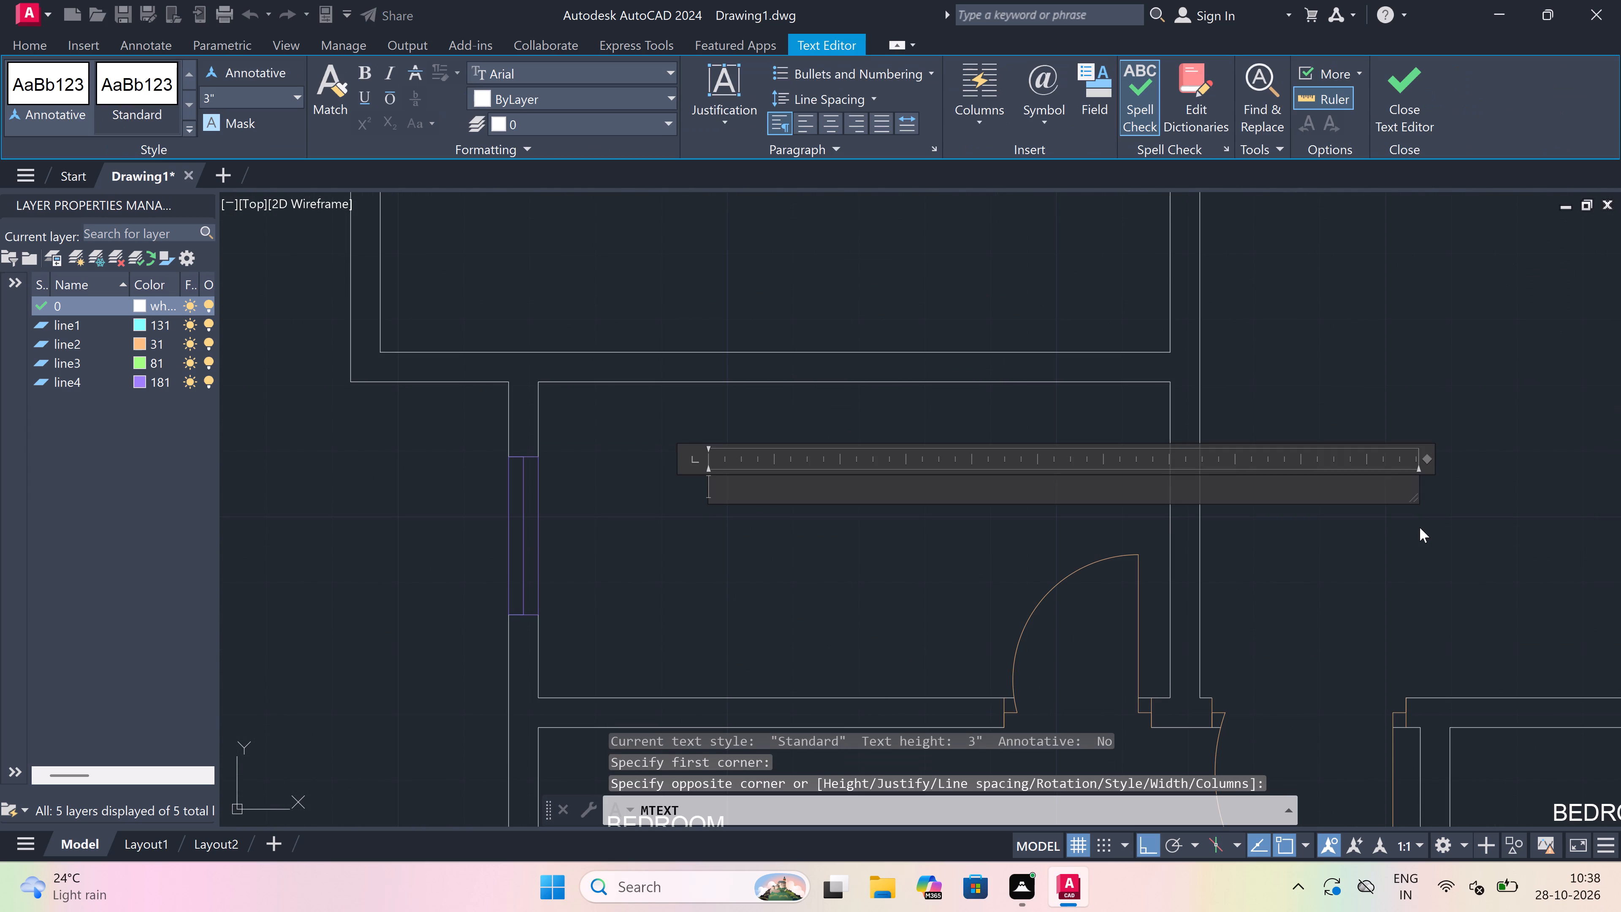
pyautogui.press('a')
pyautogui.press('BackSpace')
pyautogui.write('TP')
pyautogui.press('BackSpace')
pyautogui.write('OILET')
pyautogui.press('Return')
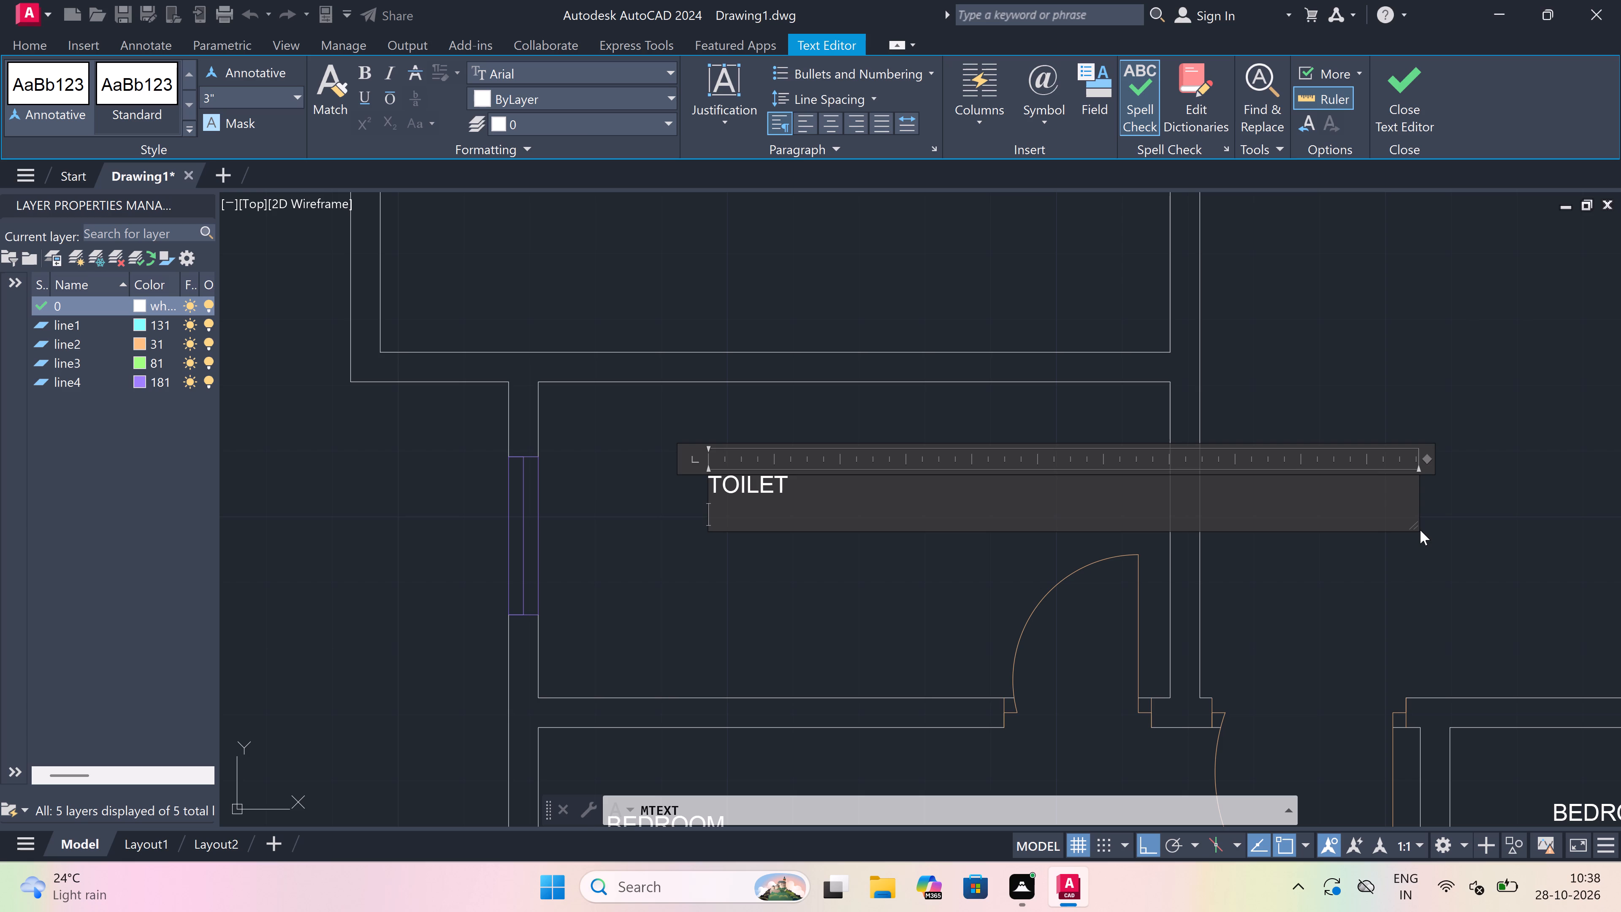
pyautogui.write("8'0")
pyautogui.hotkey('shift', '"')
pyautogui.press('x')
pyautogui.write("4'0")
pyautogui.hotkey('shift', '"')
pyautogui.click(960, 580)
# Label the room between that toilet and the northwest bedroom "KITCHEN" with "10'0"x7'6"" on the second line, near its north wall.
pyautogui.press('space')
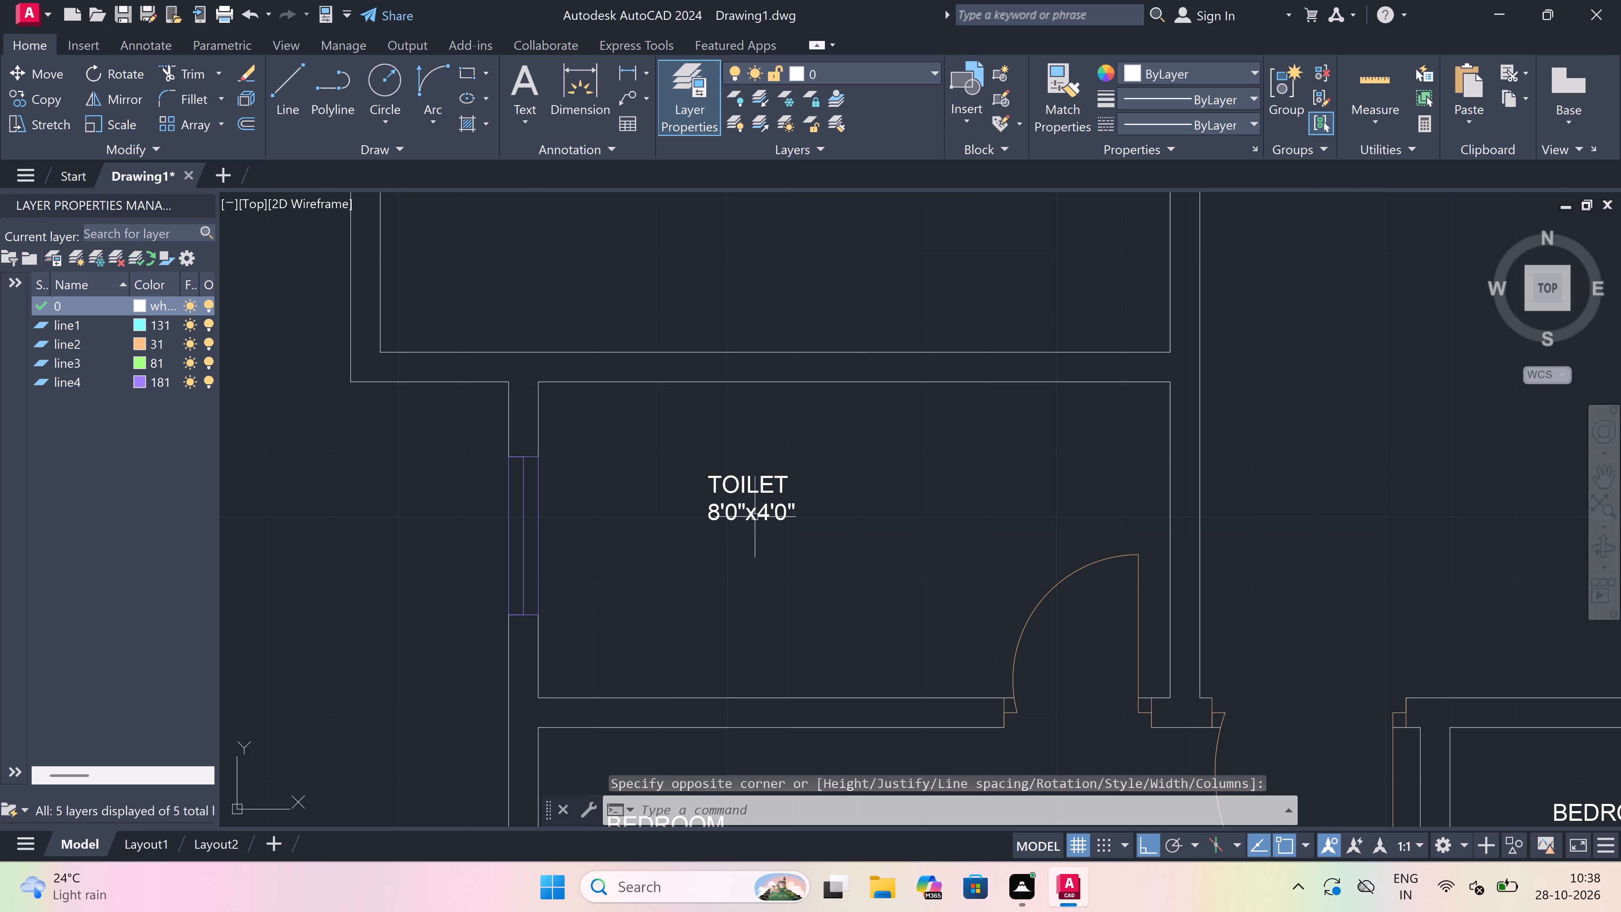
pyautogui.scroll(-6, 748, 536)
pyautogui.scroll(3, 746, 497)
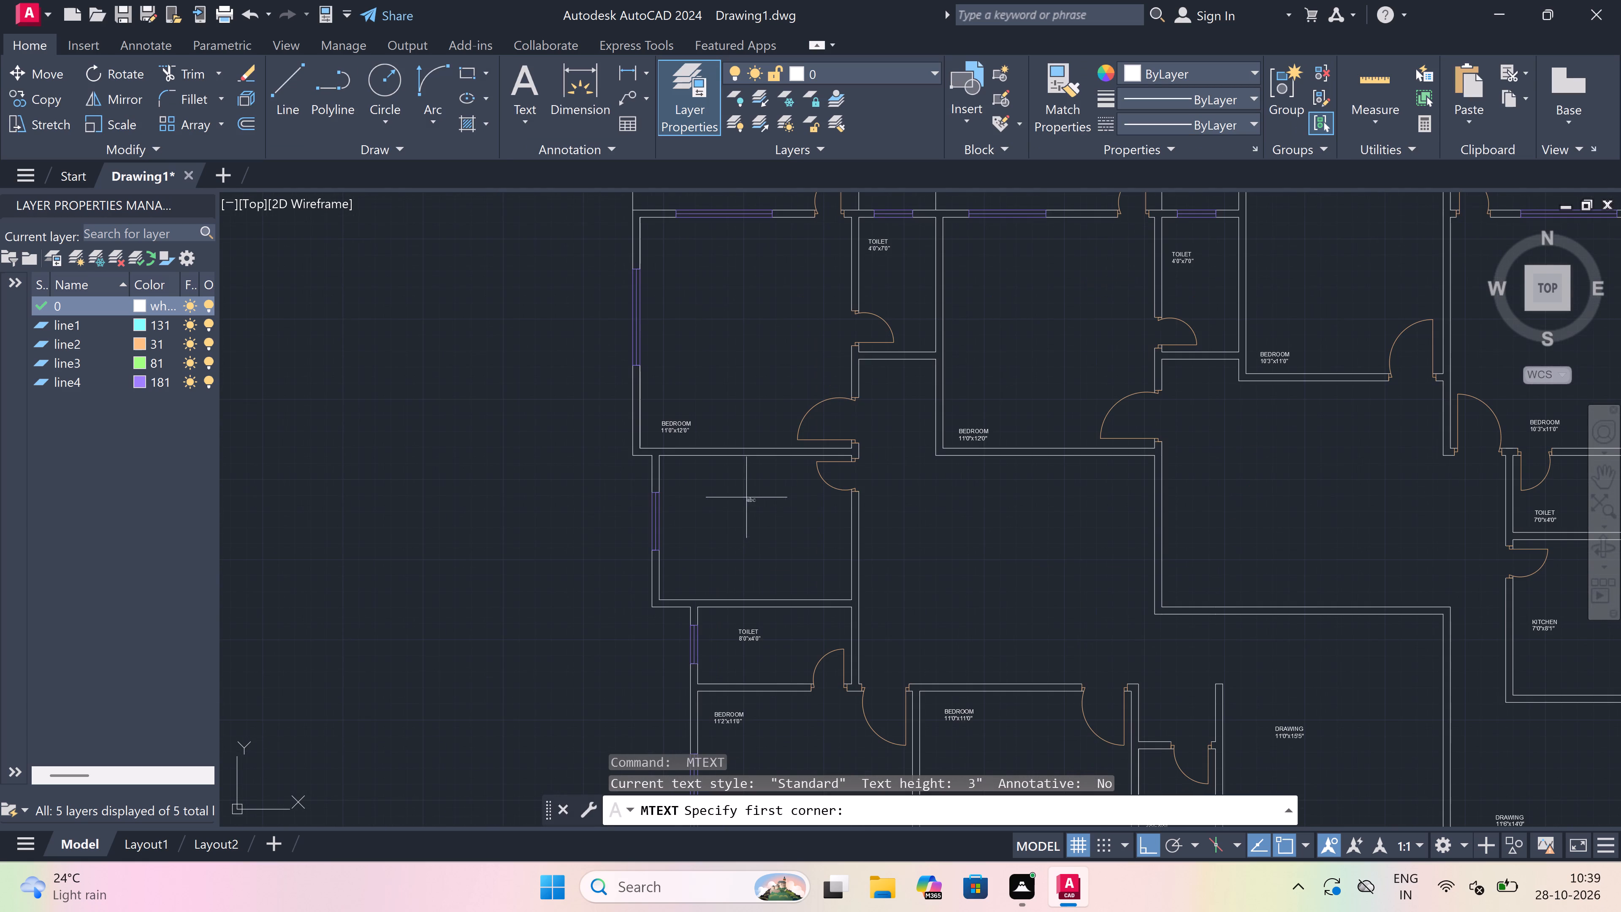
pyautogui.scroll(4, 732, 475)
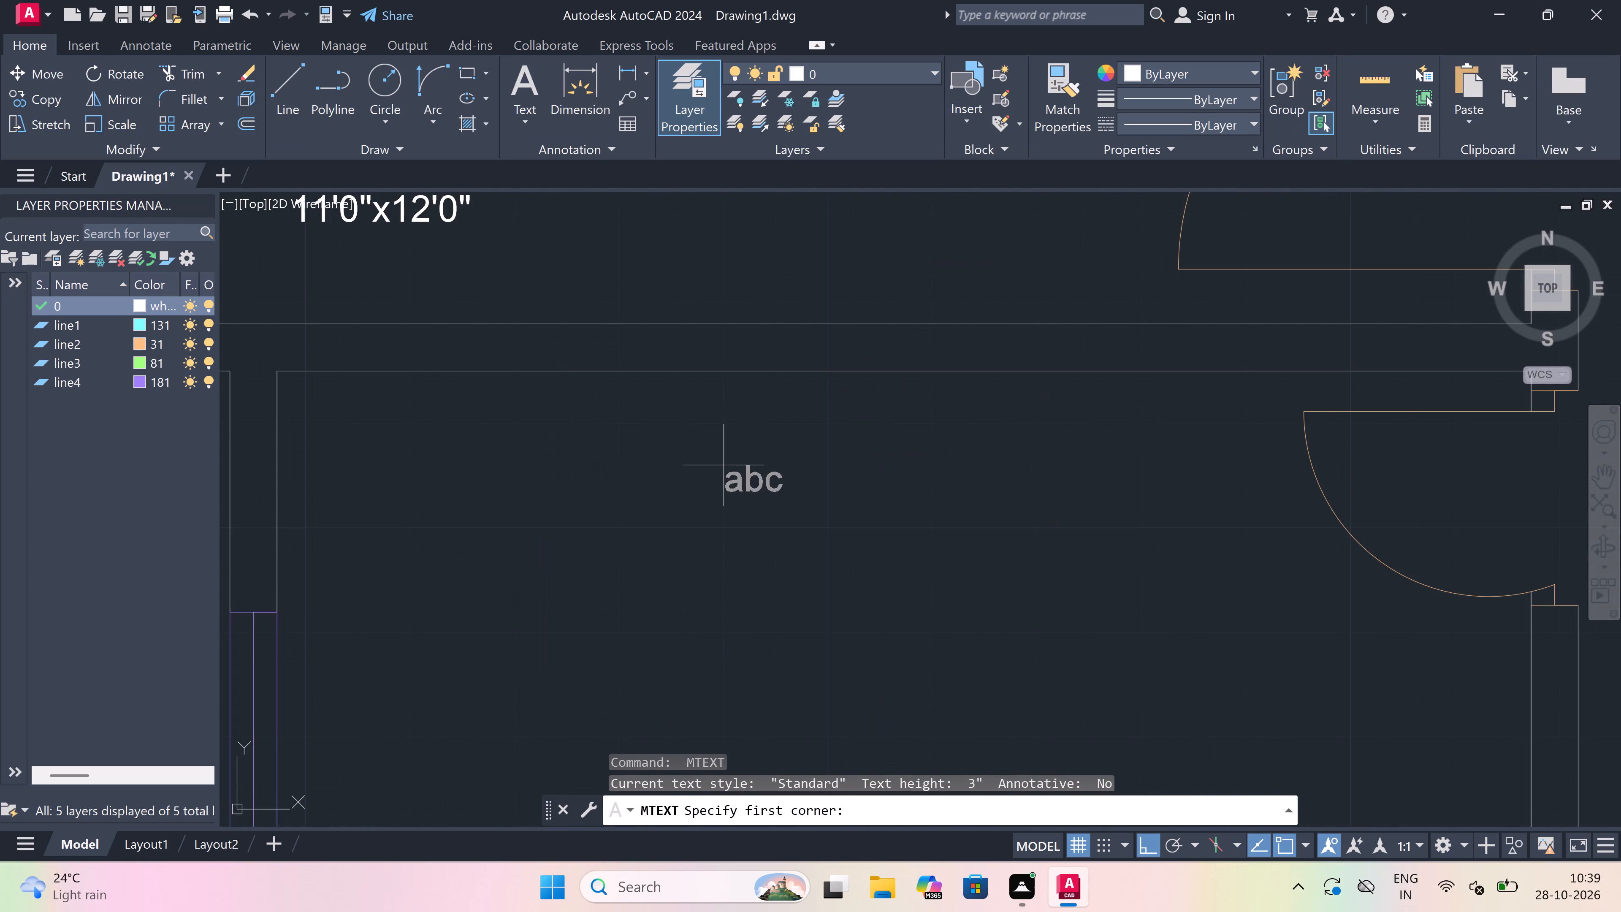
pyautogui.moveTo(530, 421); pyautogui.dragTo(568, 431)
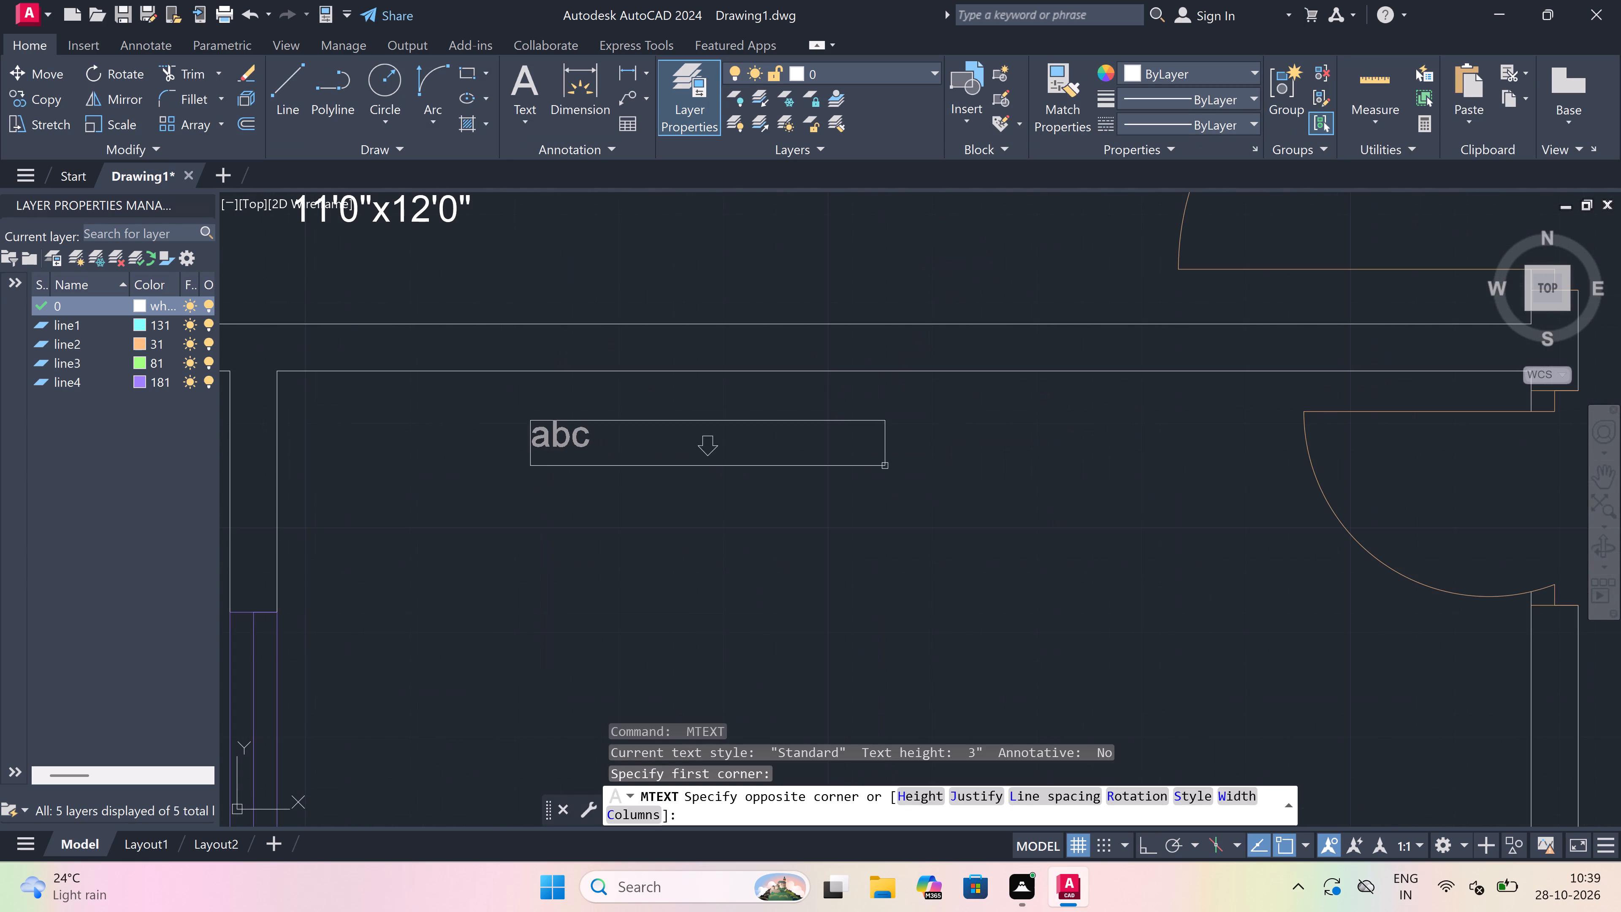
pyautogui.scroll(-2, 1018, 466)
pyautogui.click(1289, 468)
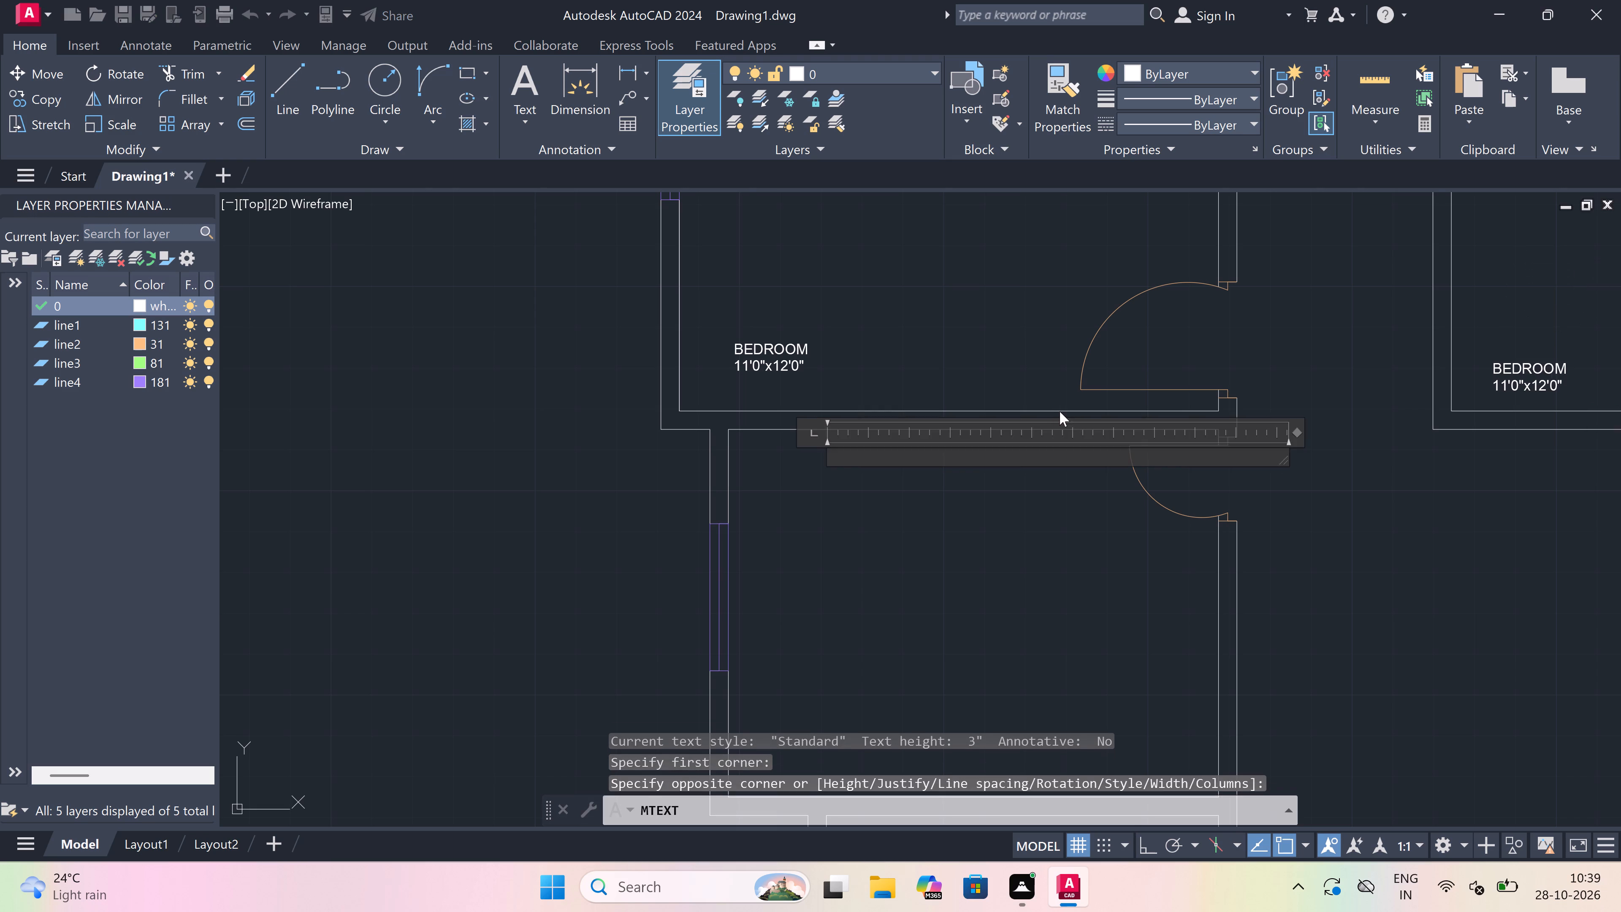
pyautogui.scroll(2, 1060, 411)
pyautogui.scroll(-3, 1052, 418)
pyautogui.scroll(2, 926, 440)
pyautogui.scroll(1, 901, 474)
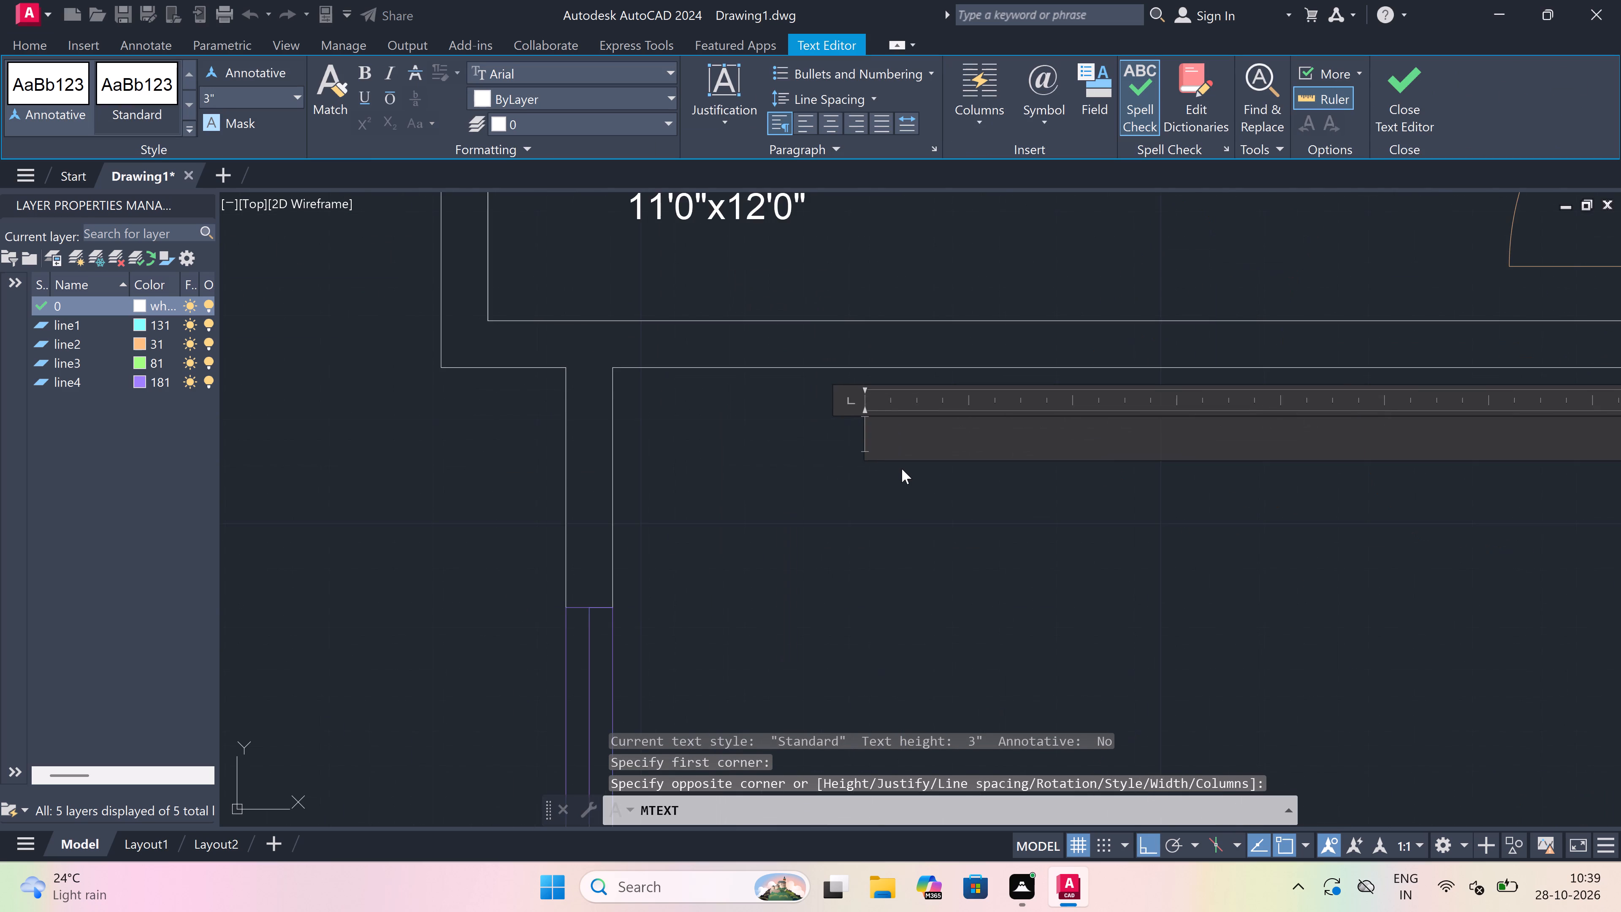
pyautogui.scroll(2, 904, 464)
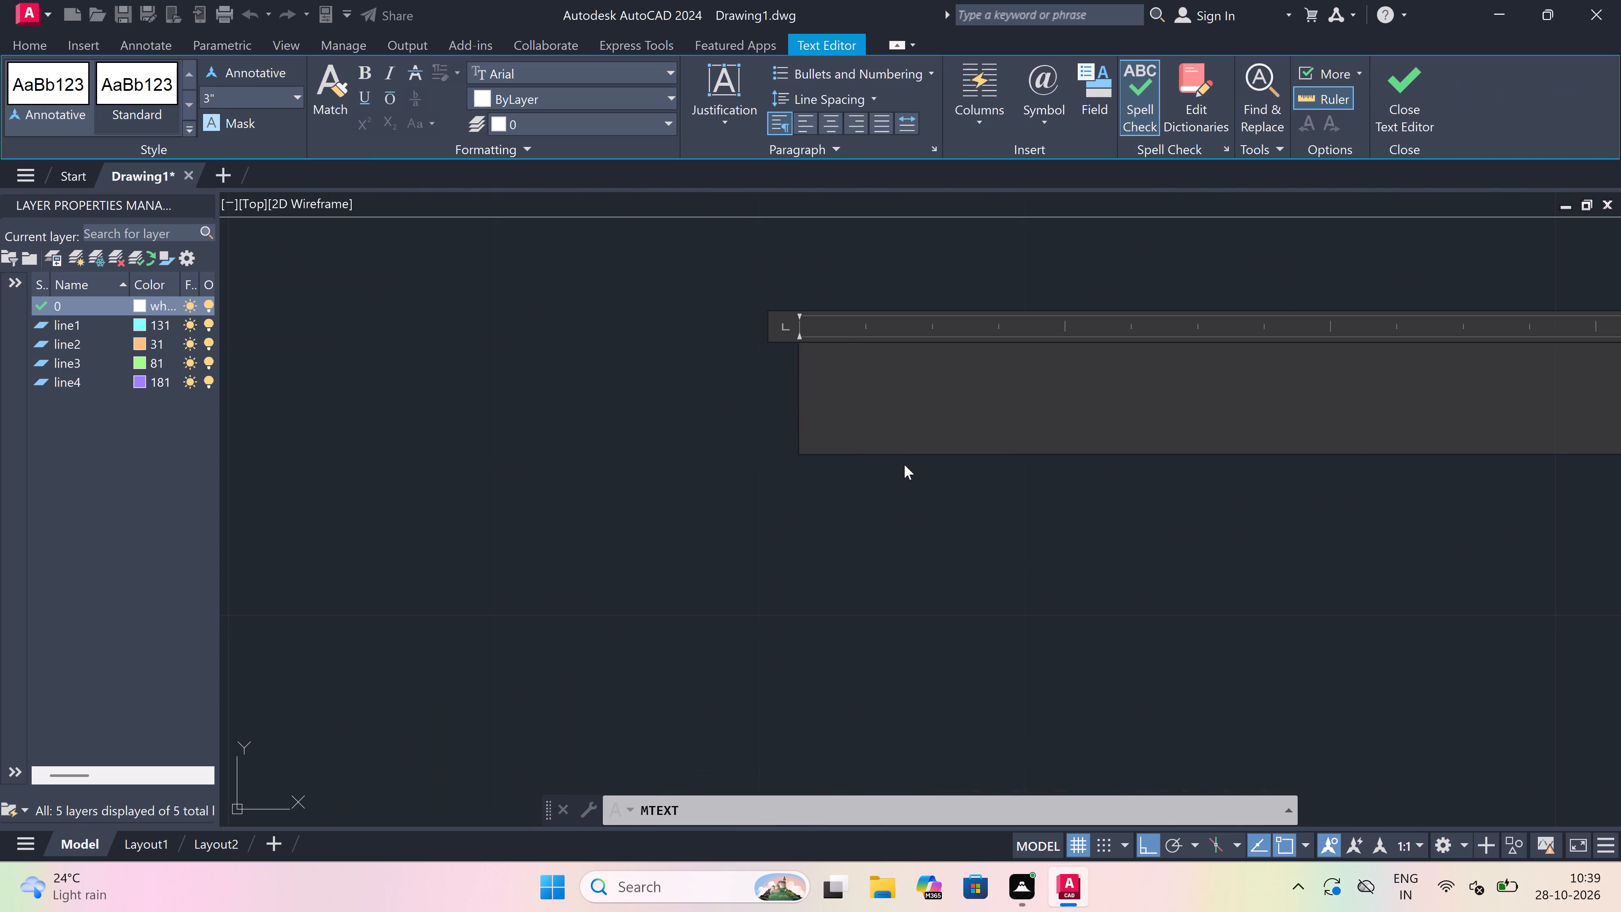
pyautogui.press('l')
pyautogui.press('BackSpace')
pyautogui.write('KITCHEN')
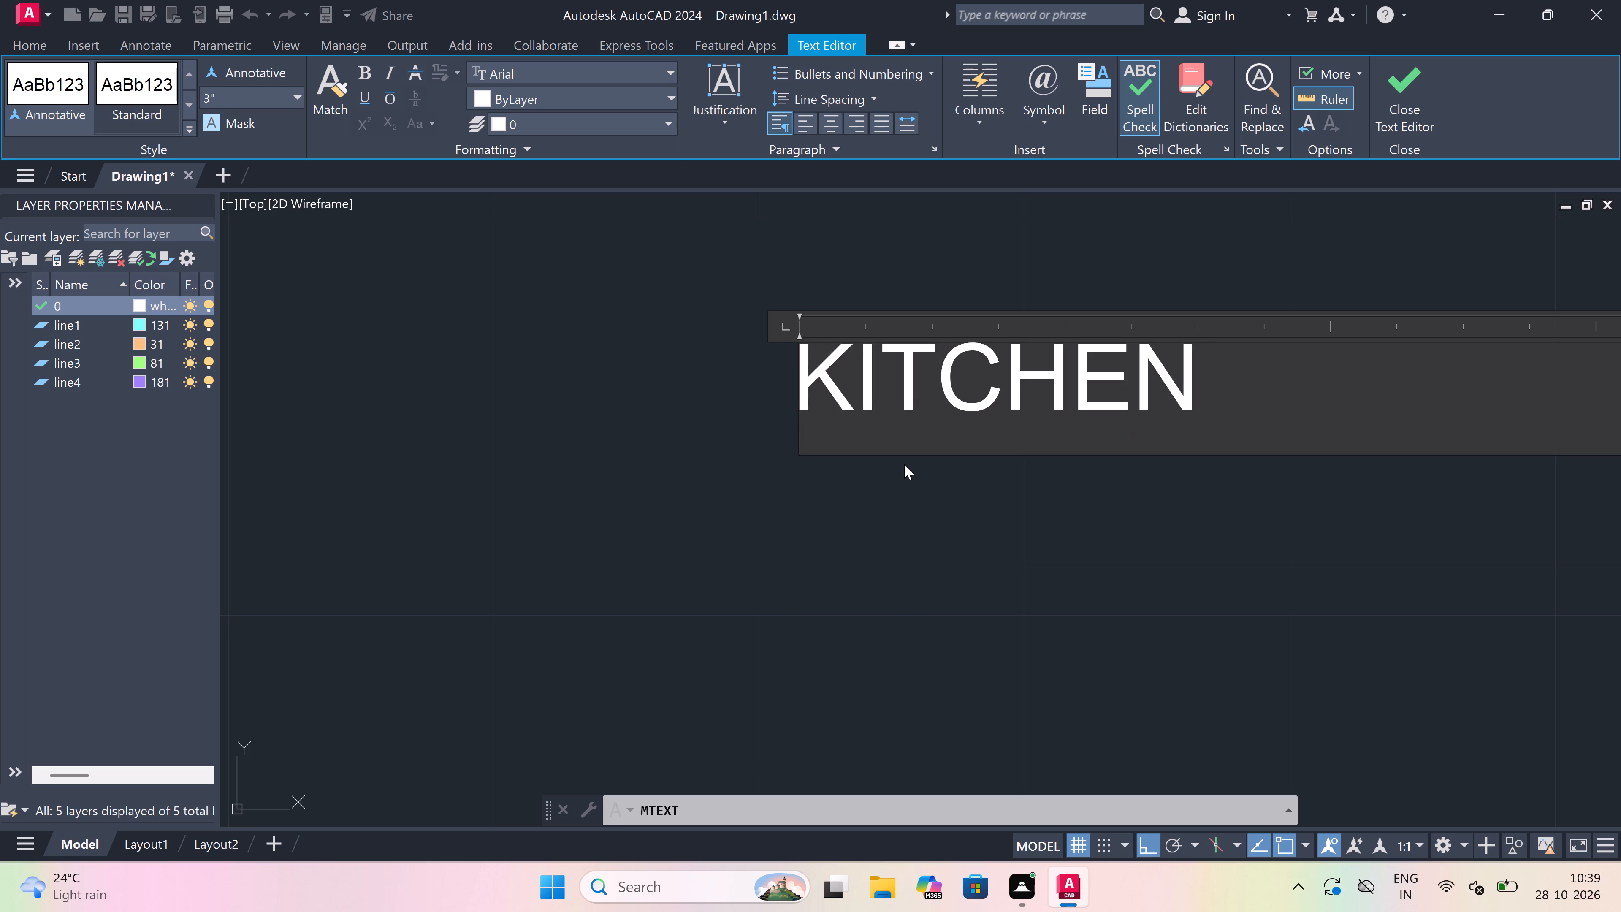
pyautogui.press('Return')
pyautogui.write("10'0")
pyautogui.hotkey('shift', '"')
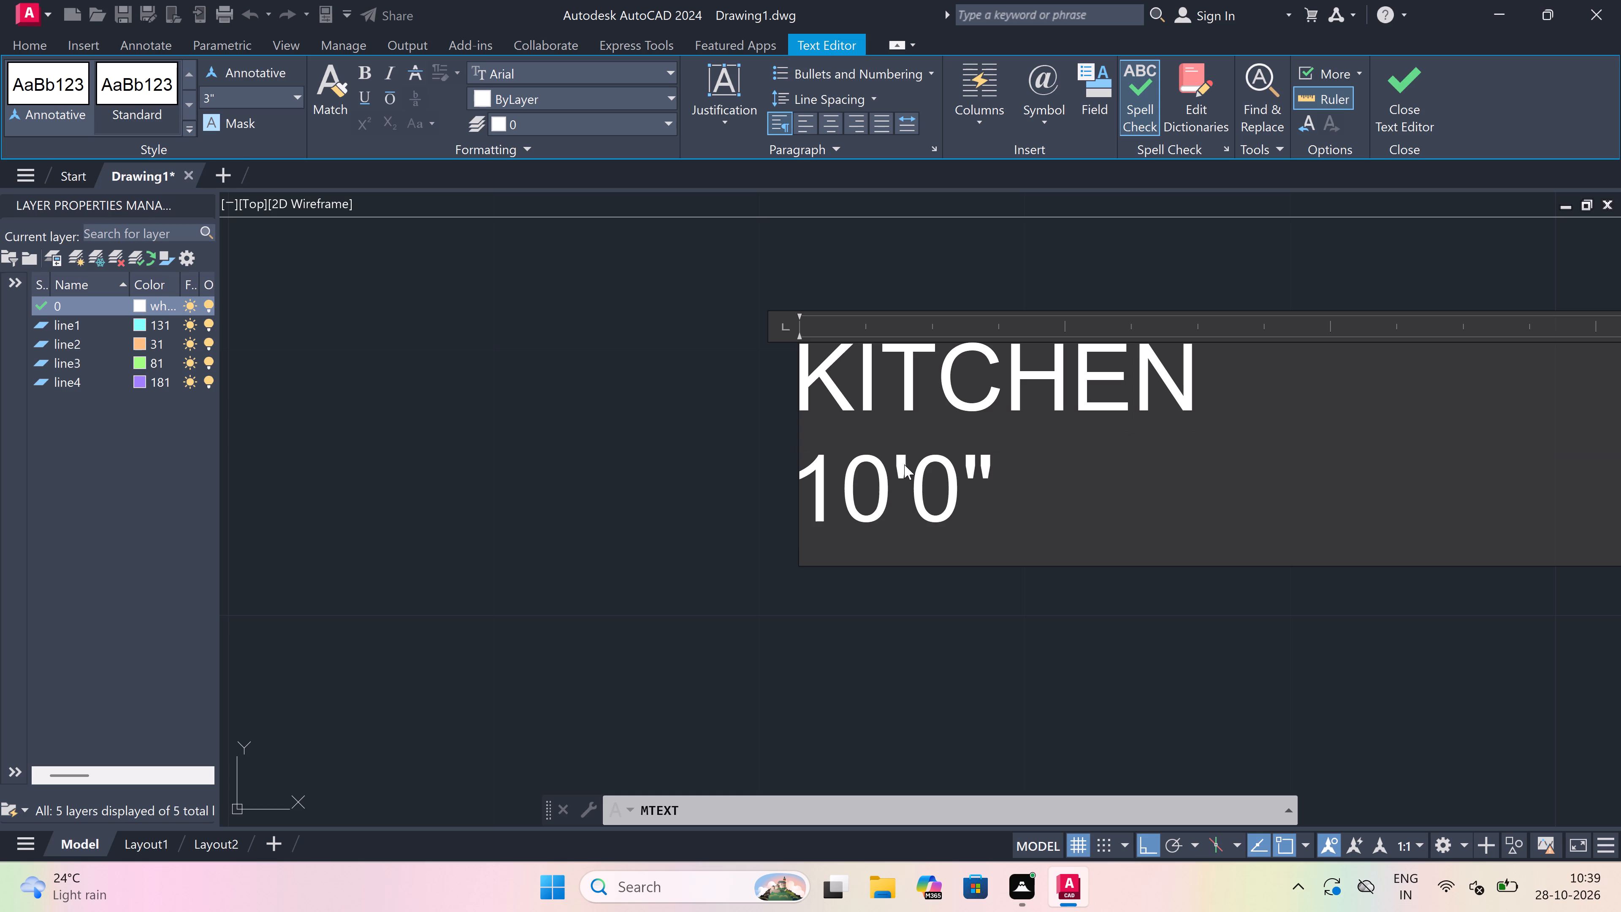
pyautogui.press('x')
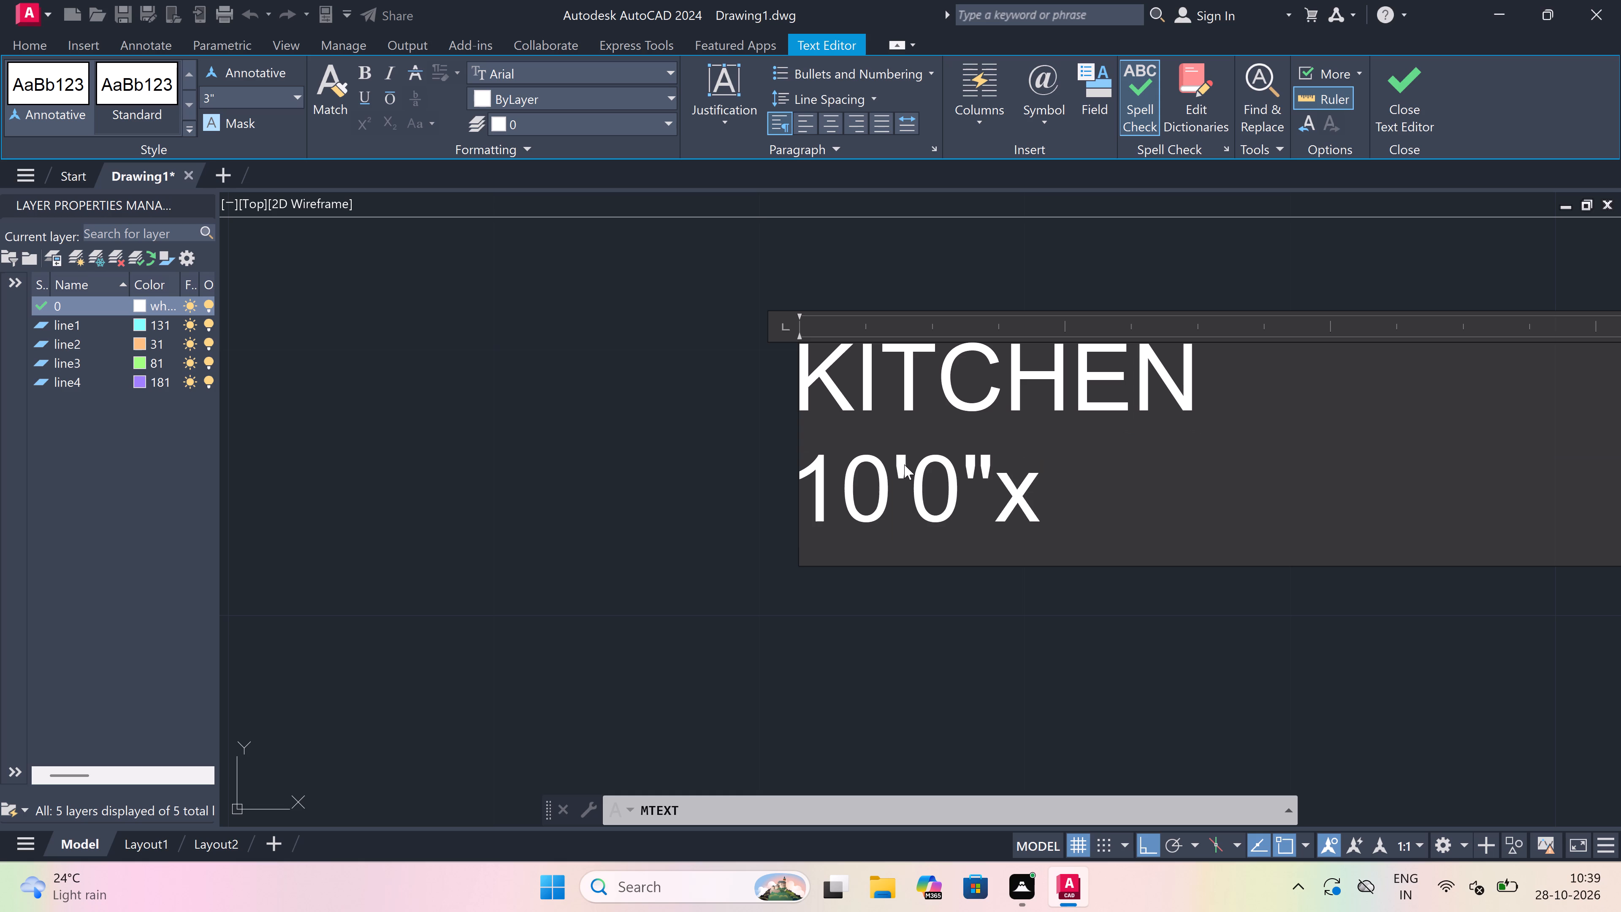
pyautogui.write('7\'6"')
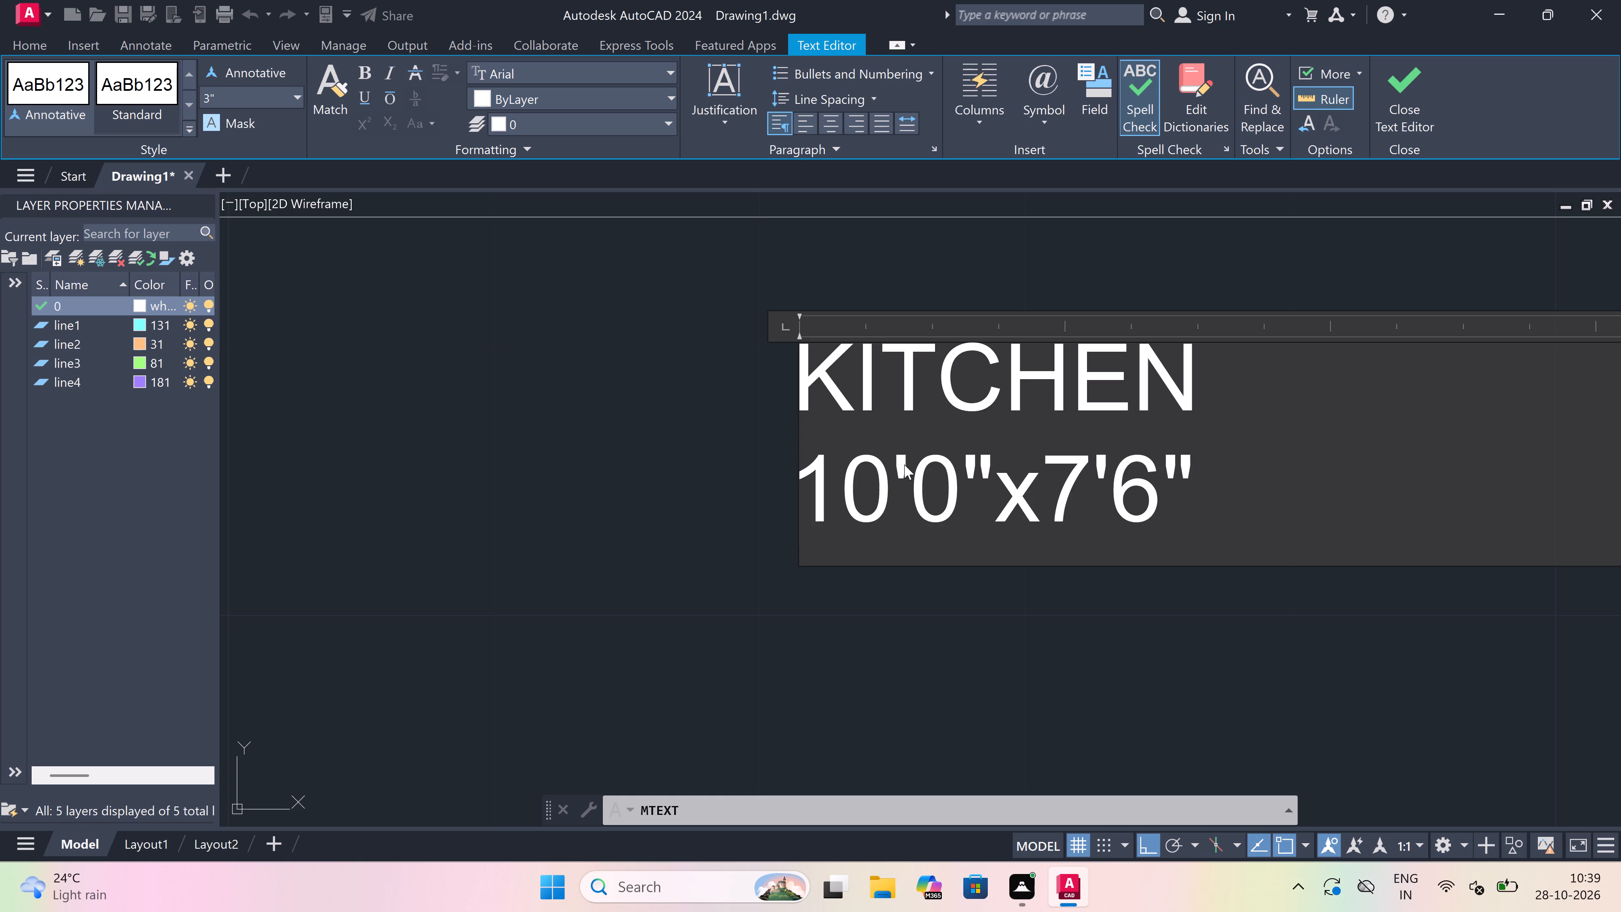
pyautogui.click(769, 594)
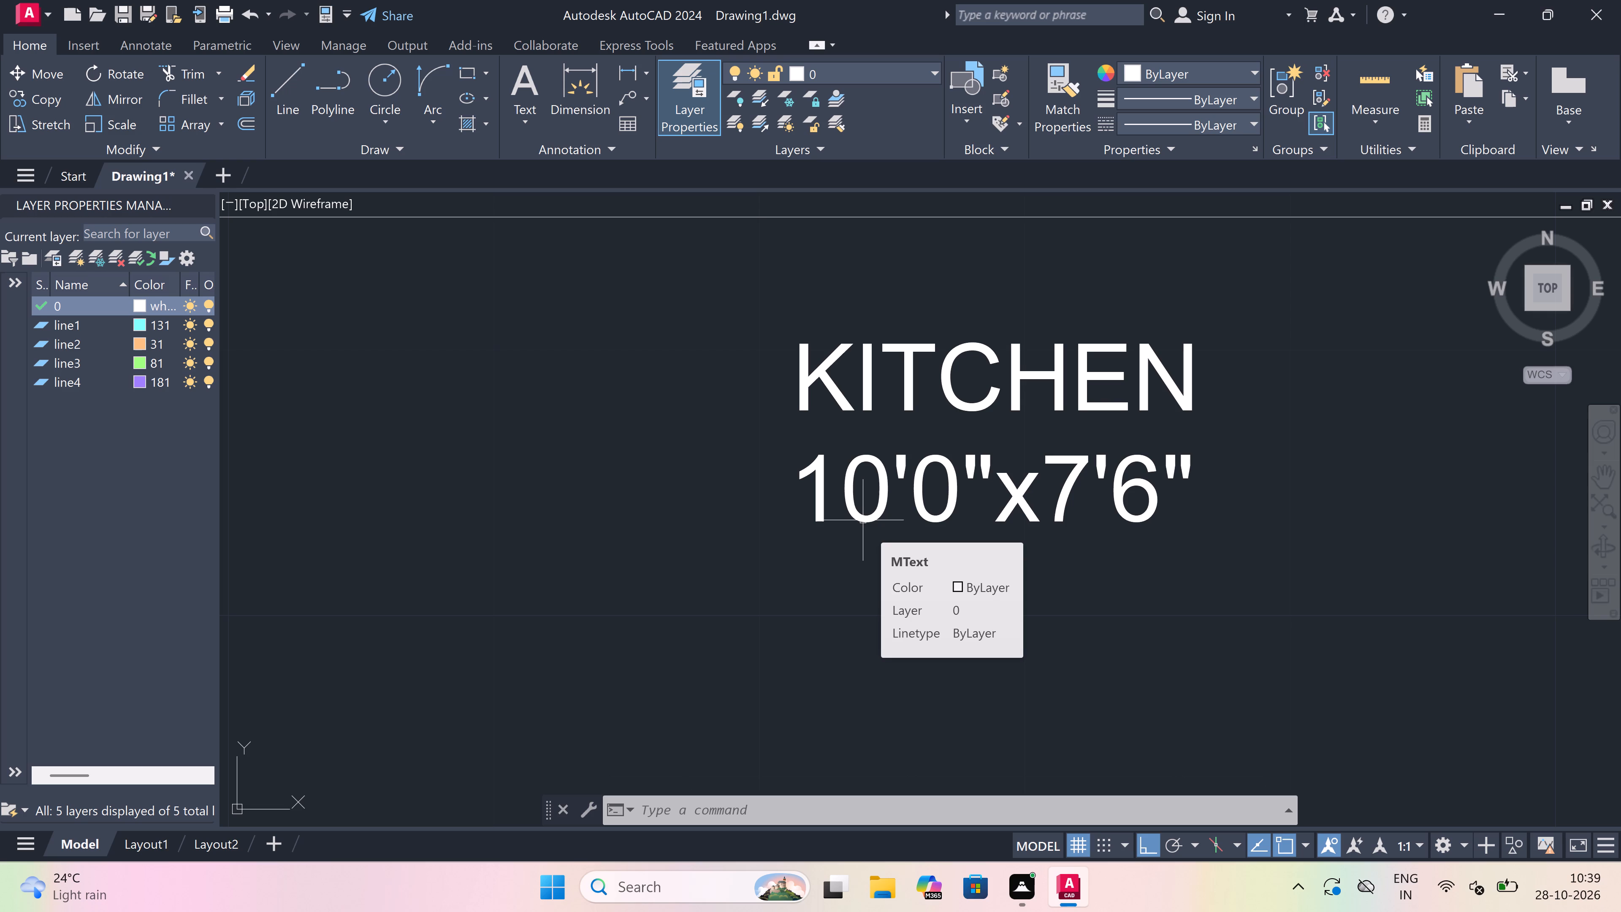
# Label the open room directly east of the 10'0"x7'6" kitchen "DRAWING" with "15'7"x11'9"" on the second line.
pyautogui.scroll(-1, 863, 520)
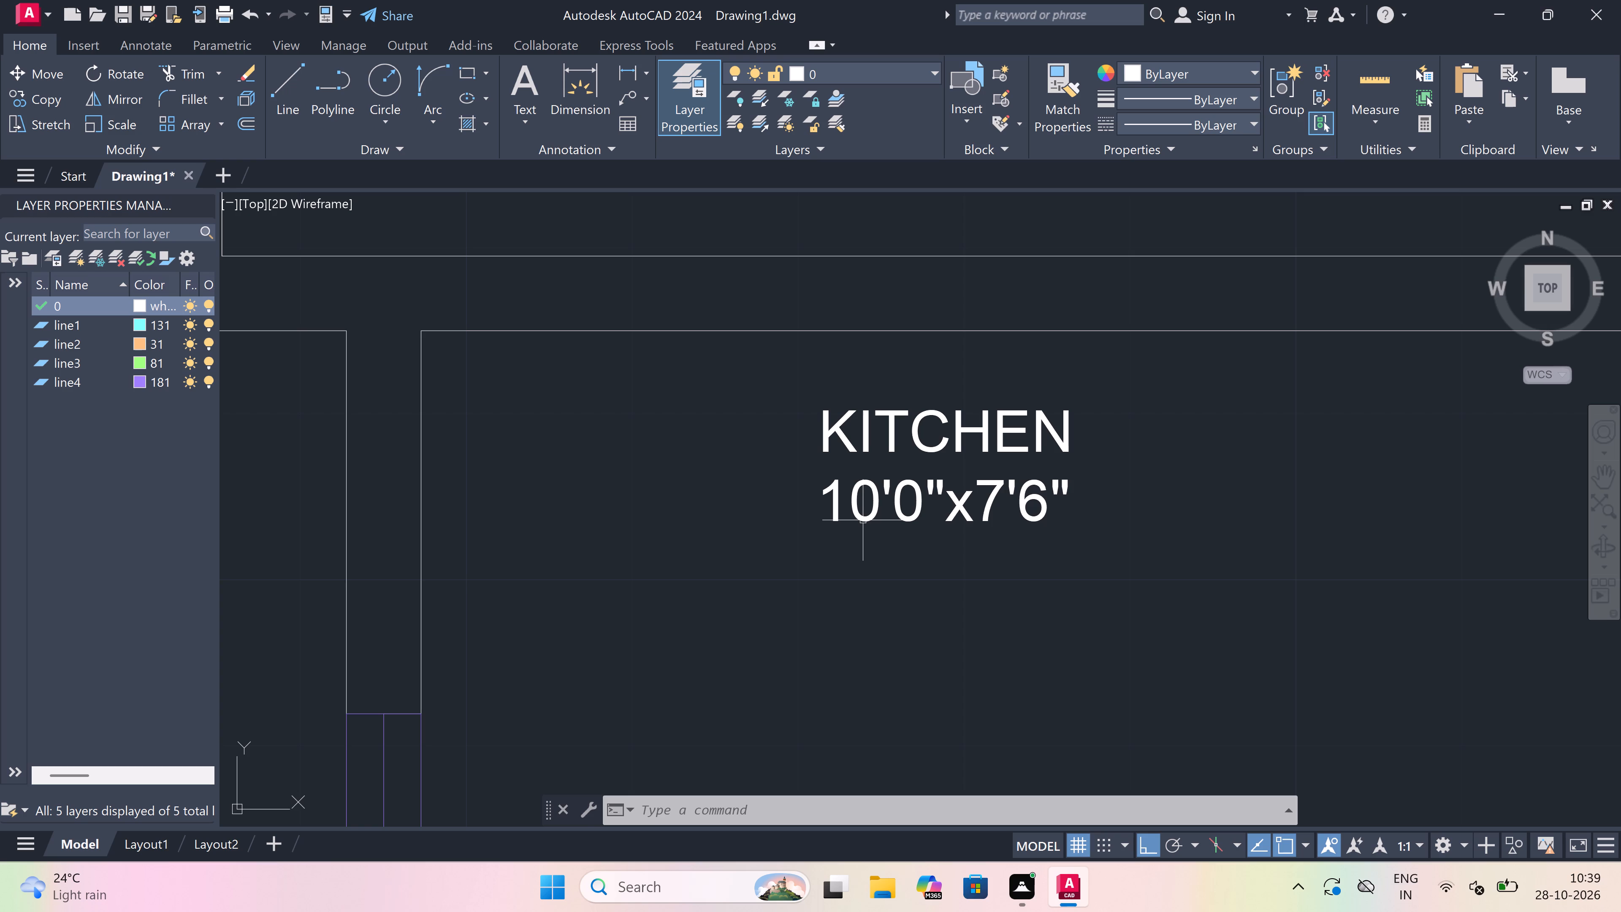
pyautogui.scroll(-1, 863, 520)
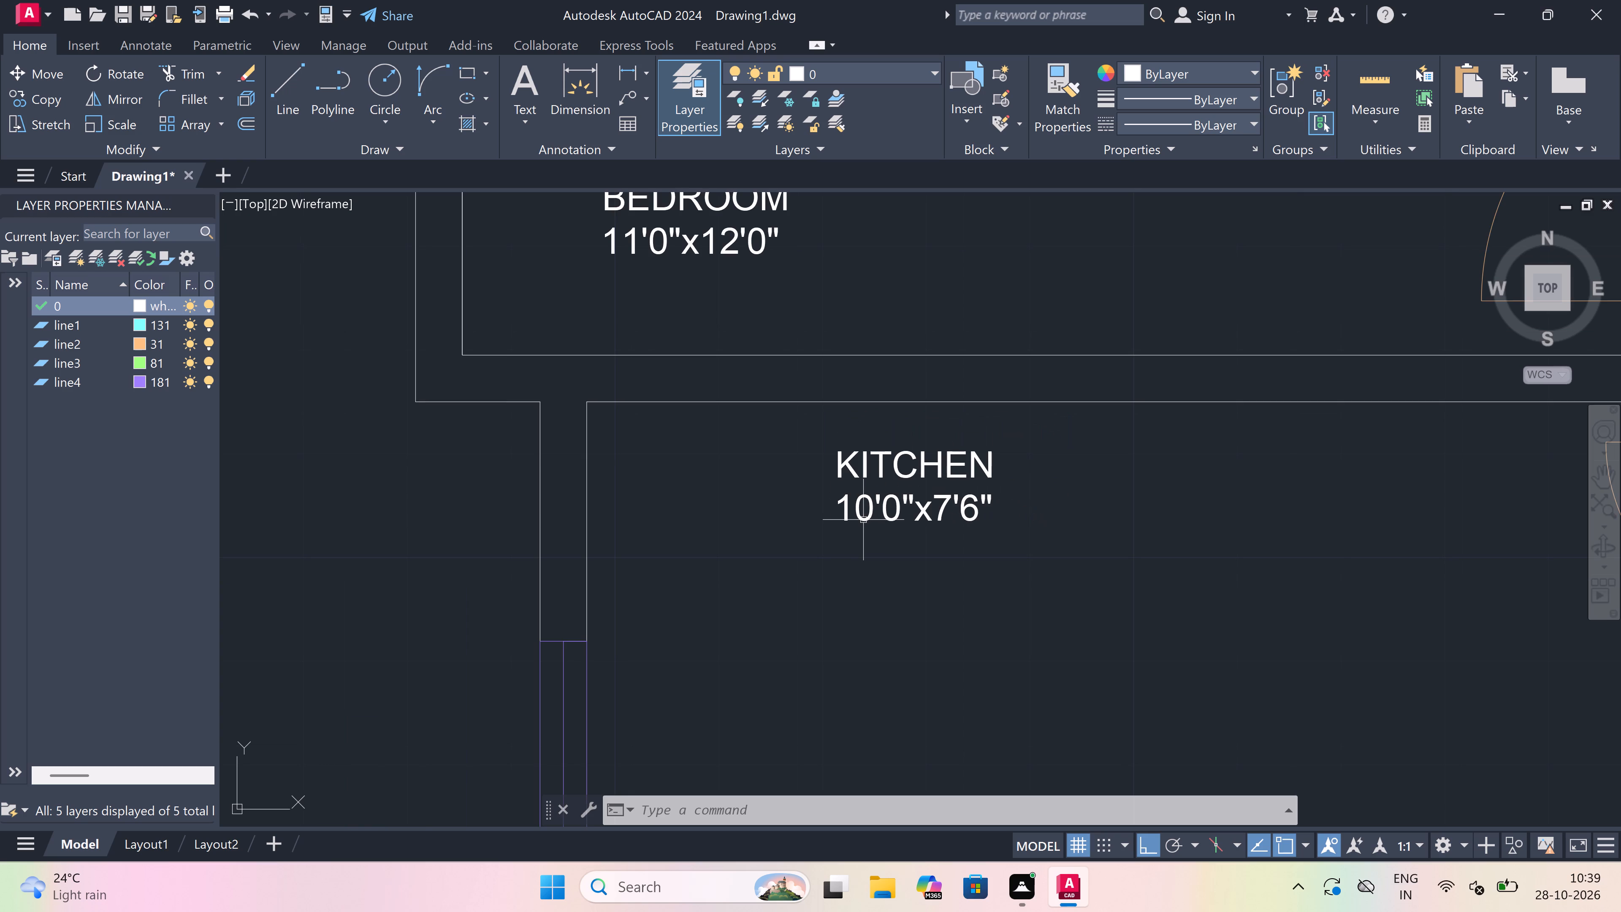
pyautogui.scroll(-4, 863, 520)
pyautogui.press('space')
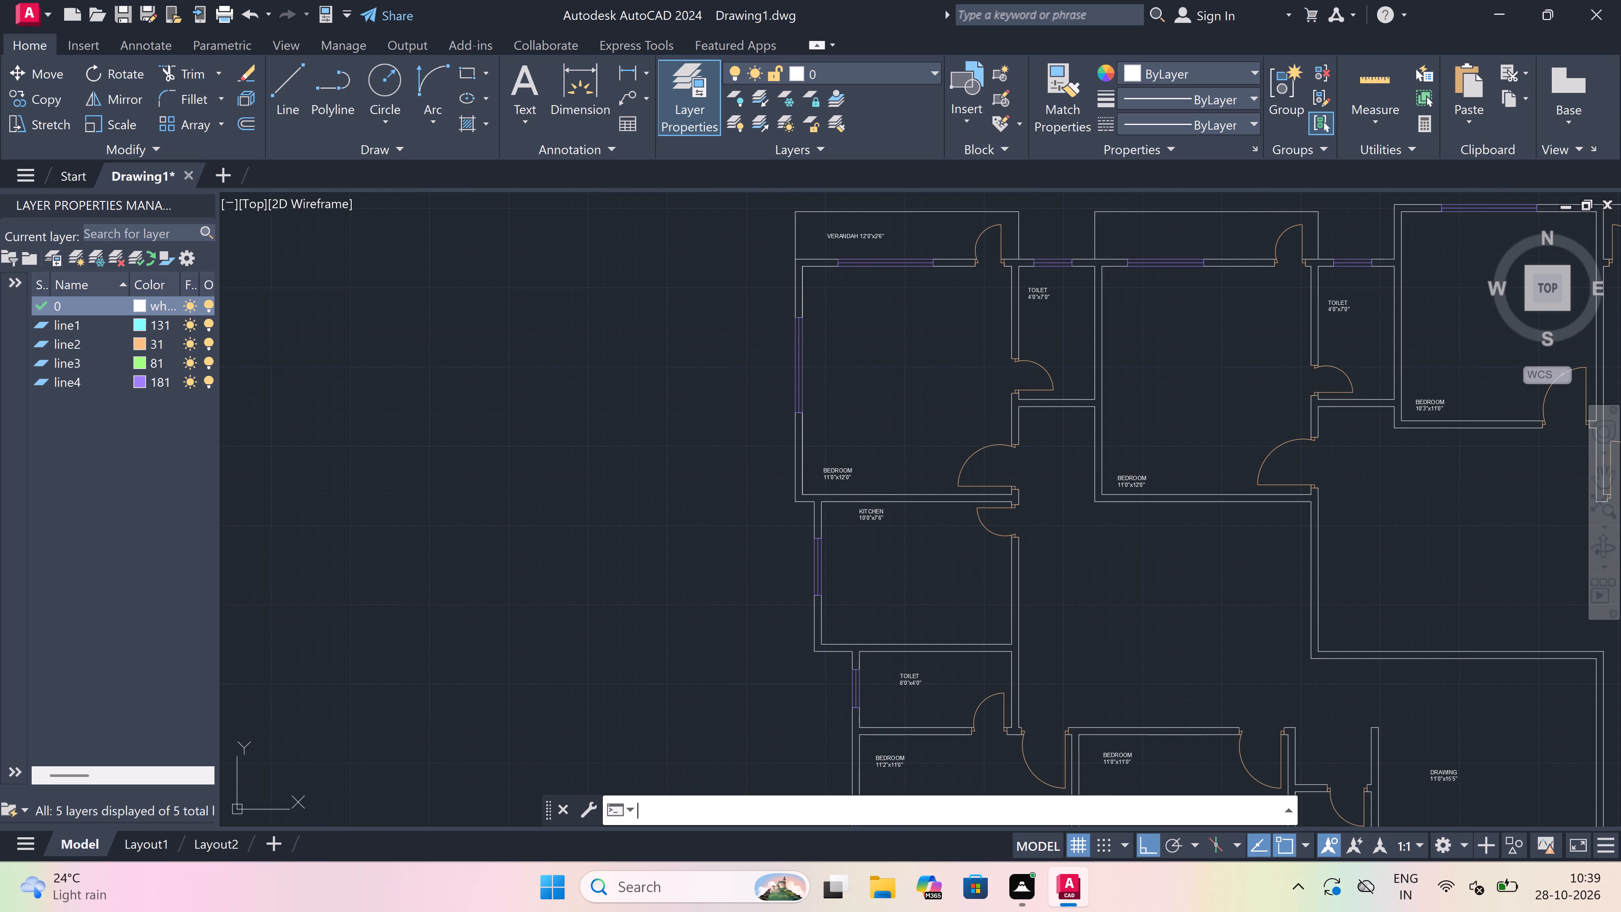
pyautogui.scroll(-4, 872, 509)
pyautogui.scroll(2, 933, 529)
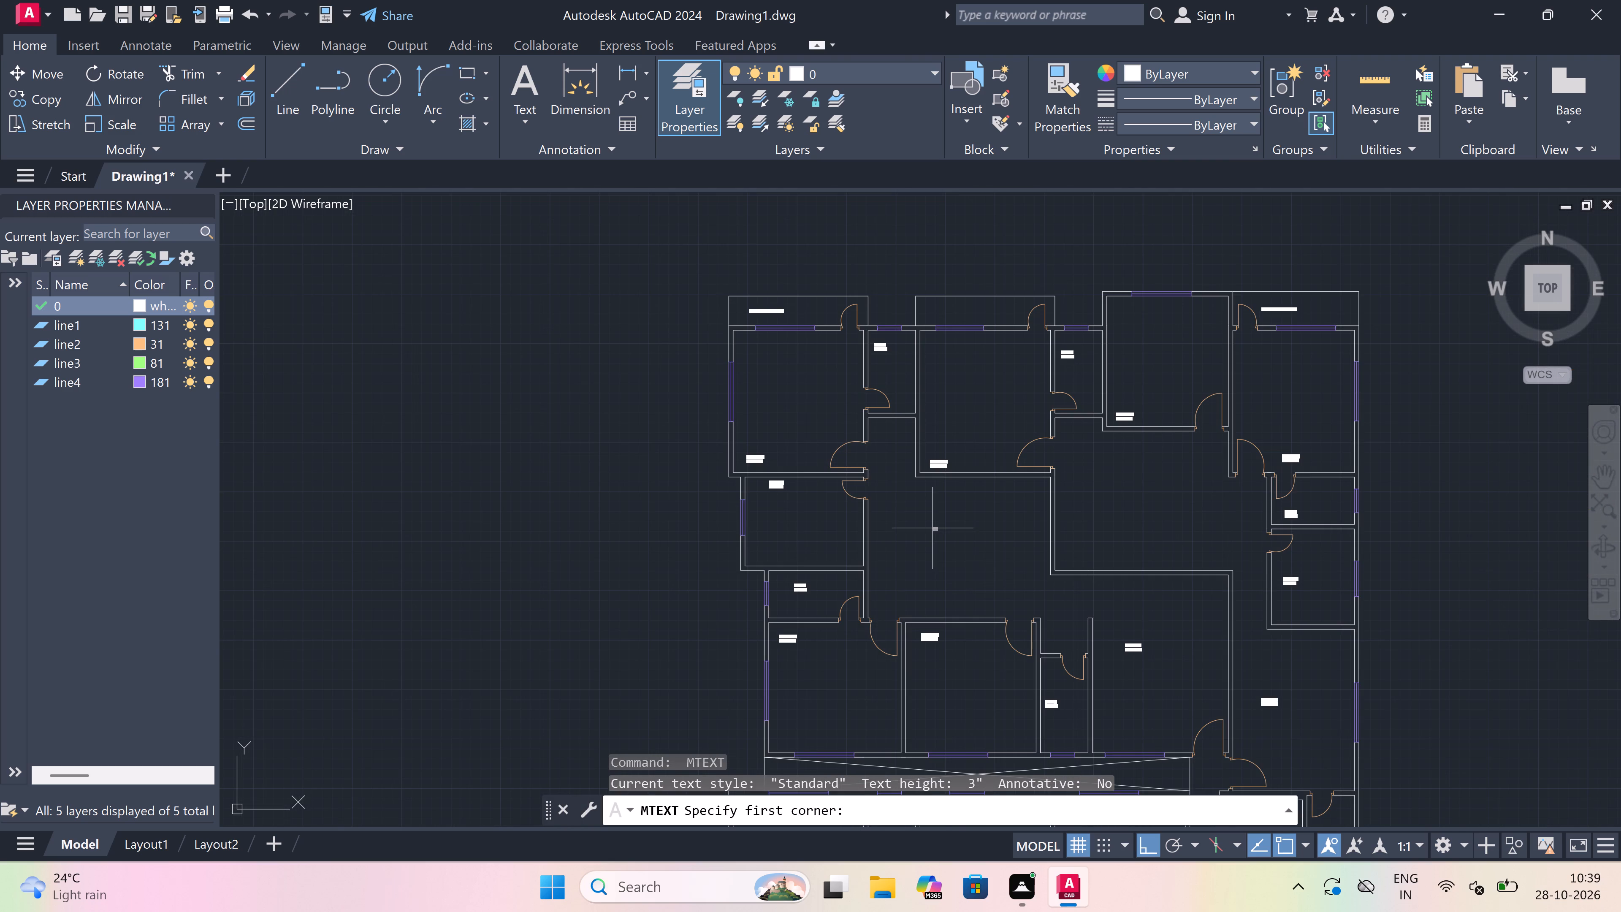
pyautogui.scroll(2, 907, 564)
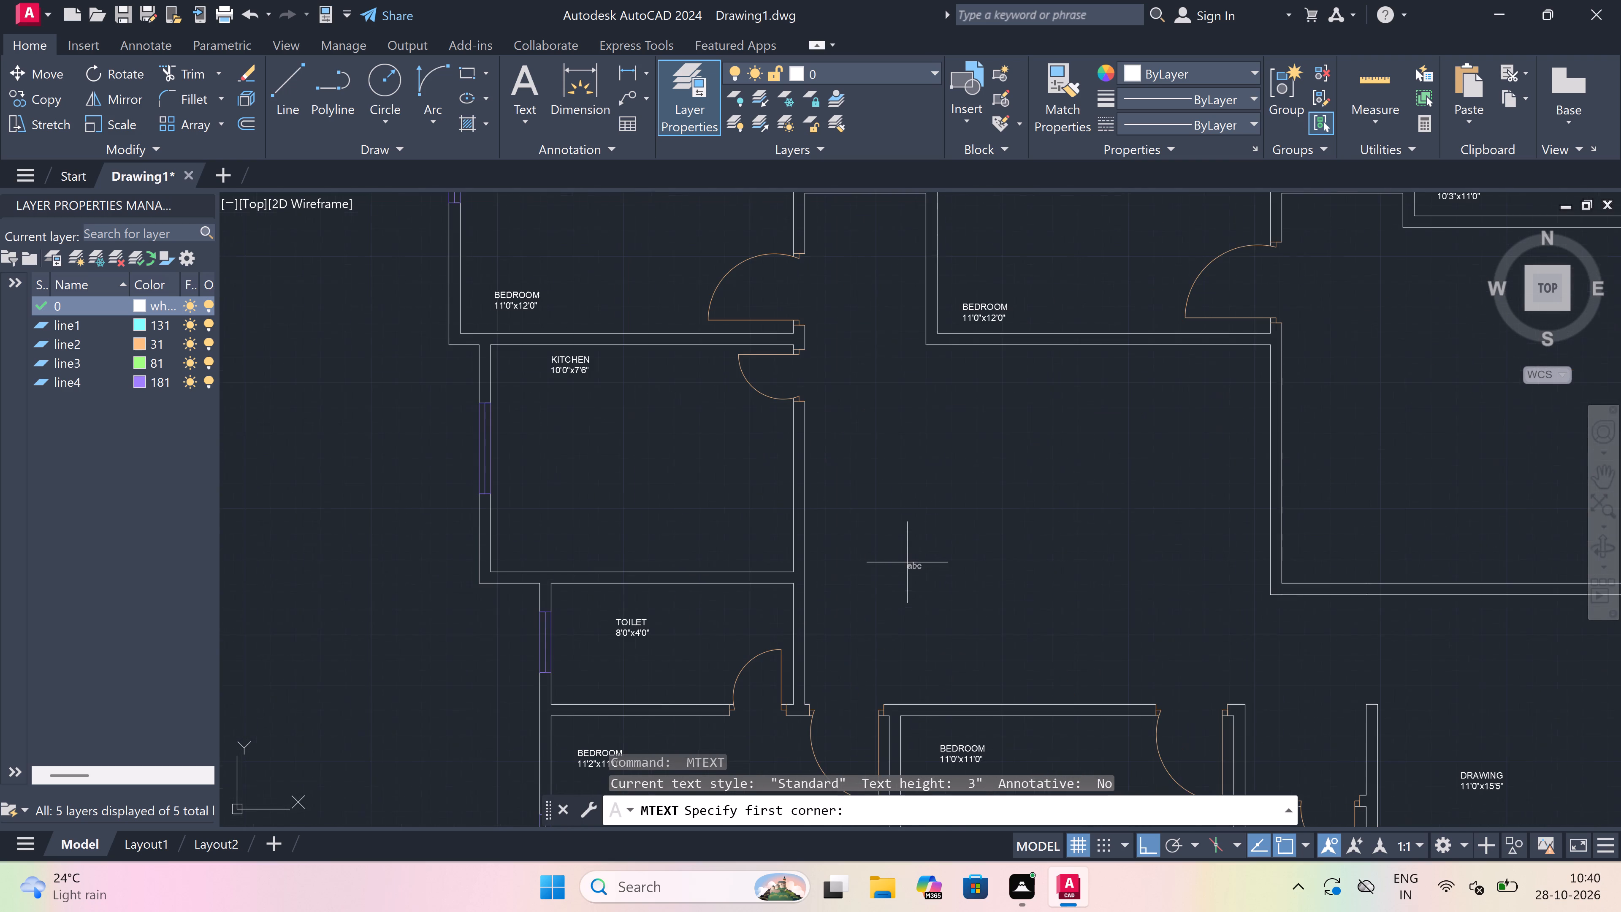
pyautogui.moveTo(901, 537); pyautogui.dragTo(997, 551)
pyautogui.click(1223, 570)
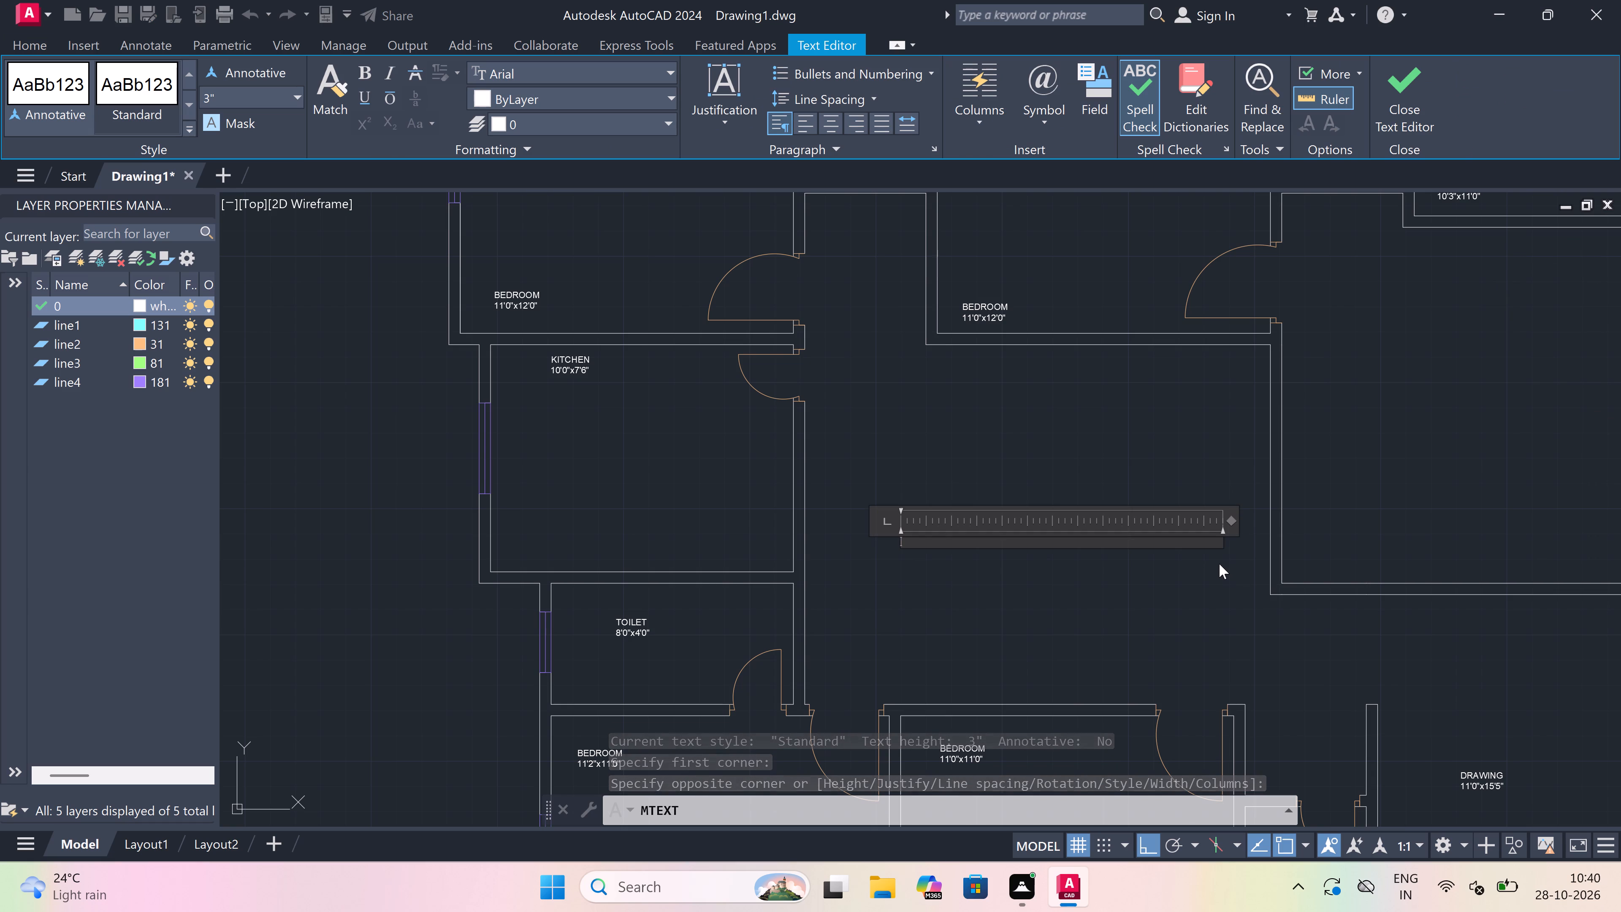
pyautogui.write('DRAWING')
pyautogui.press('Return')
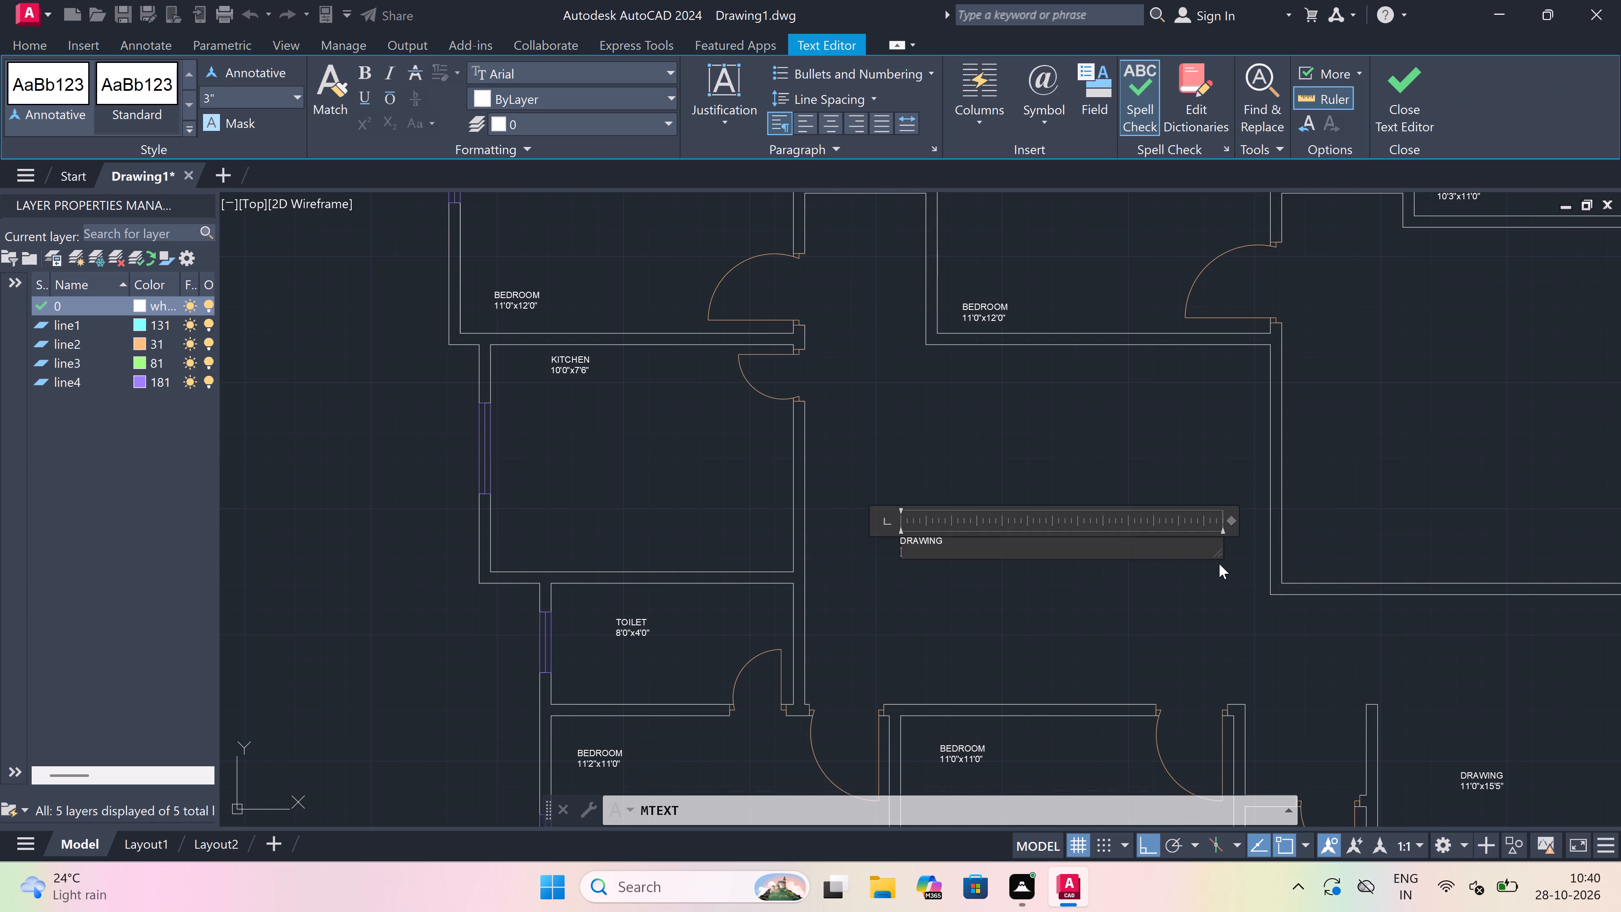
pyautogui.write("15'")
pyautogui.press('7')
pyautogui.write('"x')
pyautogui.write('11')
pyautogui.write("'9")
pyautogui.hotkey('shift', '"')
pyautogui.scroll(3, 954, 579)
pyautogui.click(938, 566)
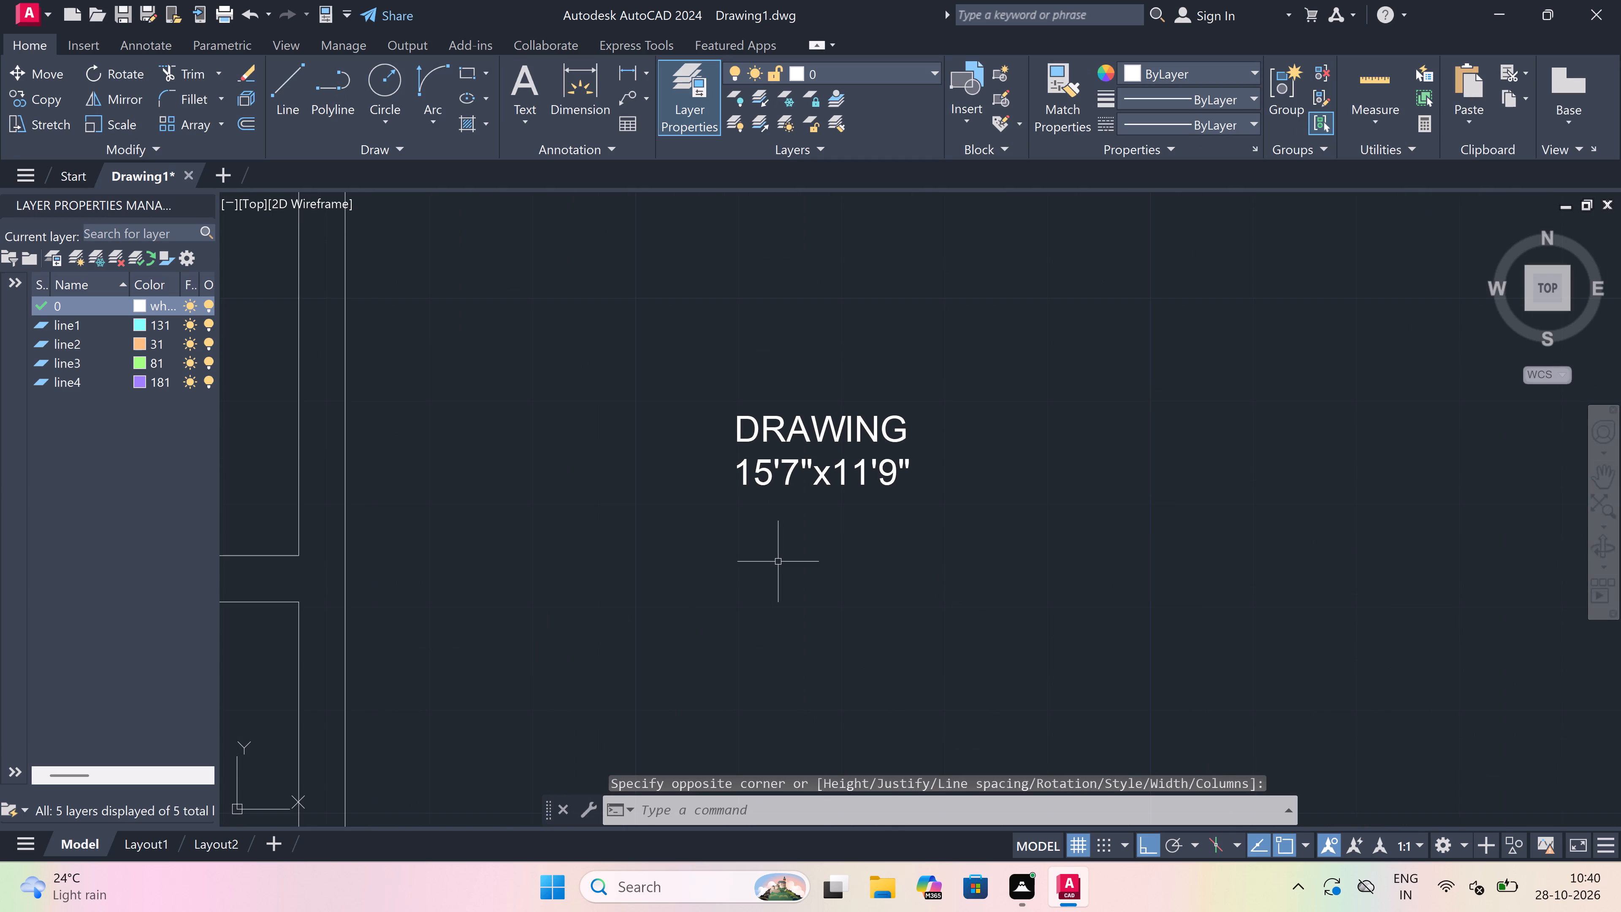
# Label the open space between the northern 10'3"x11'0" bedroom and the 7'0"x4'0" toilet "DINING" with "14'8"x11'0"" on the second line.
pyautogui.press('space')
pyautogui.scroll(-6, 778, 560)
pyautogui.scroll(2, 1001, 521)
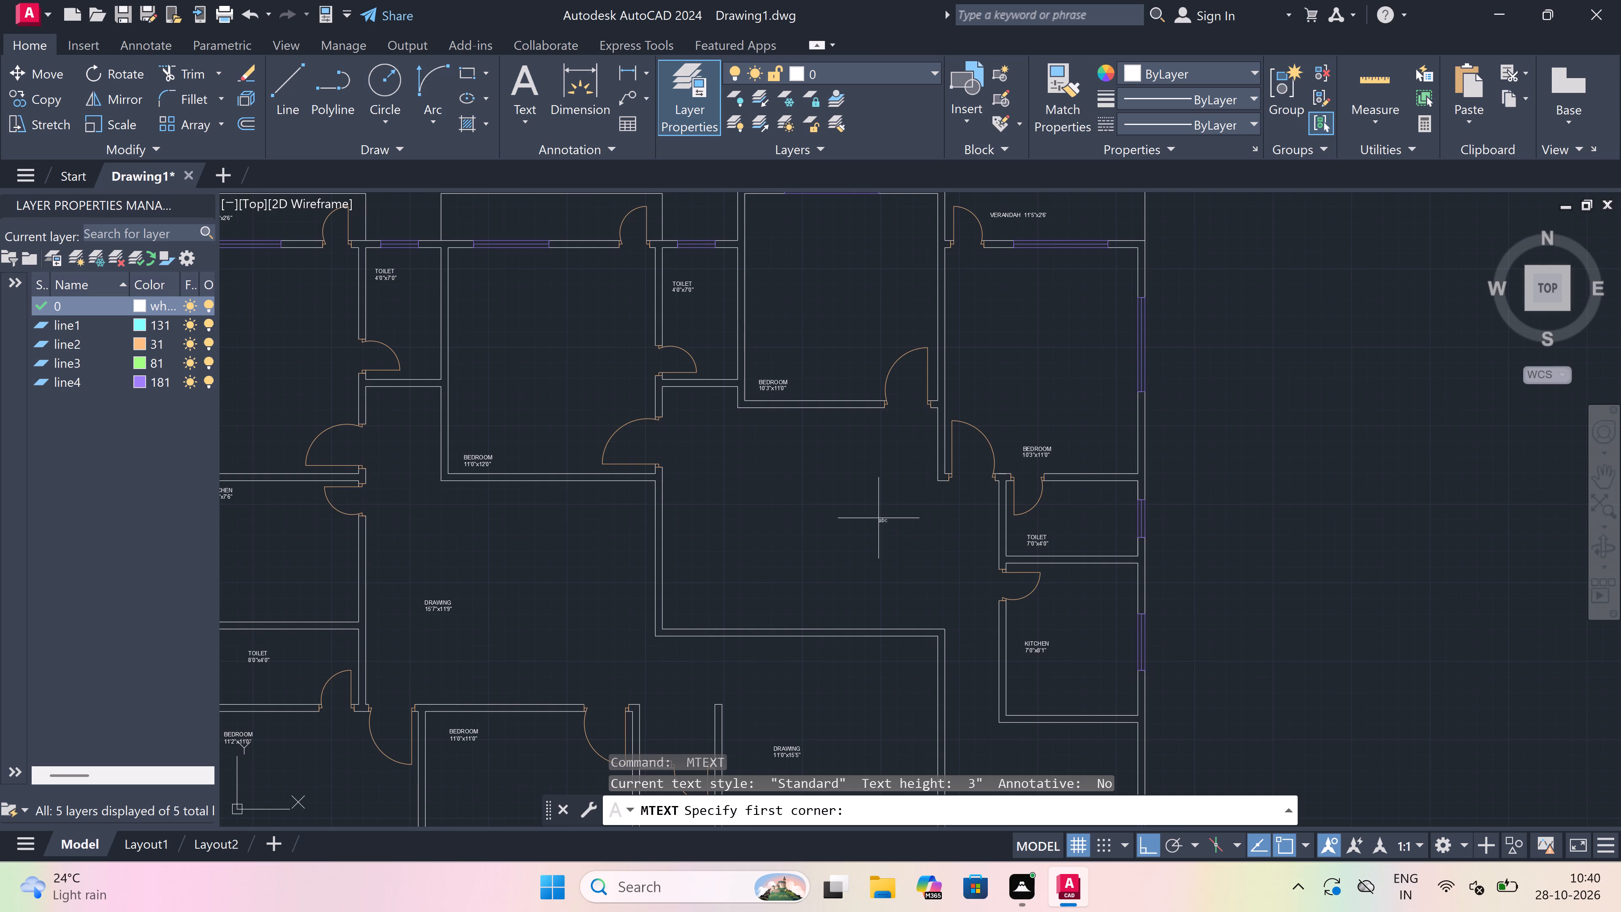
pyautogui.scroll(1, 753, 494)
pyautogui.moveTo(739, 518); pyautogui.dragTo(757, 519)
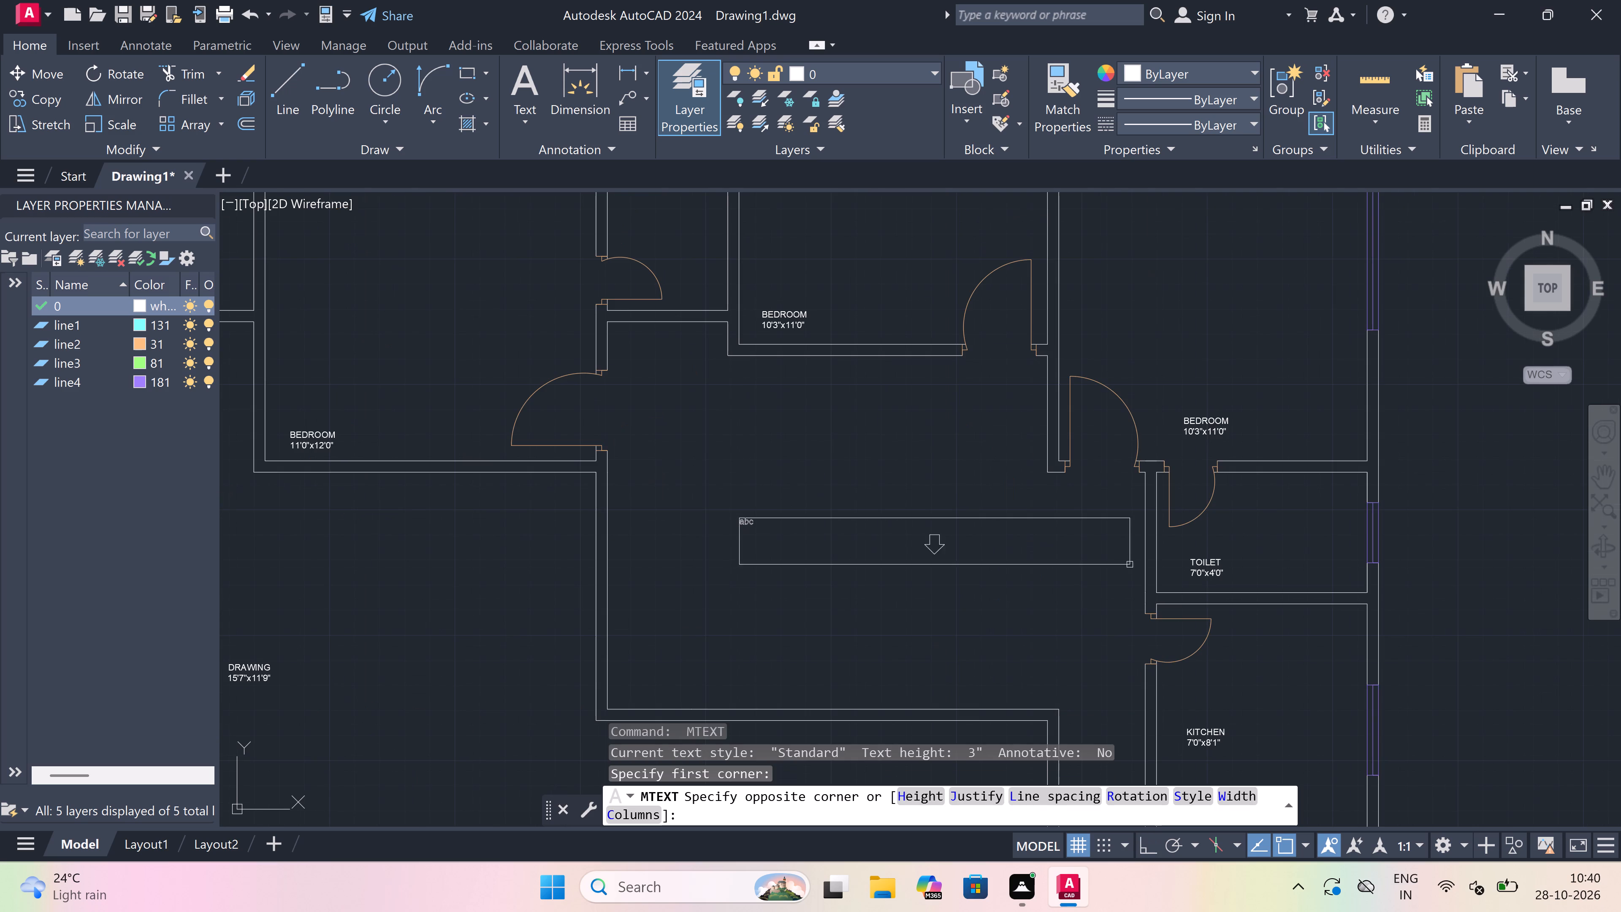
pyautogui.click(1200, 571)
pyautogui.scroll(1, 1200, 571)
pyautogui.scroll(2, 761, 462)
pyautogui.scroll(-6, 764, 462)
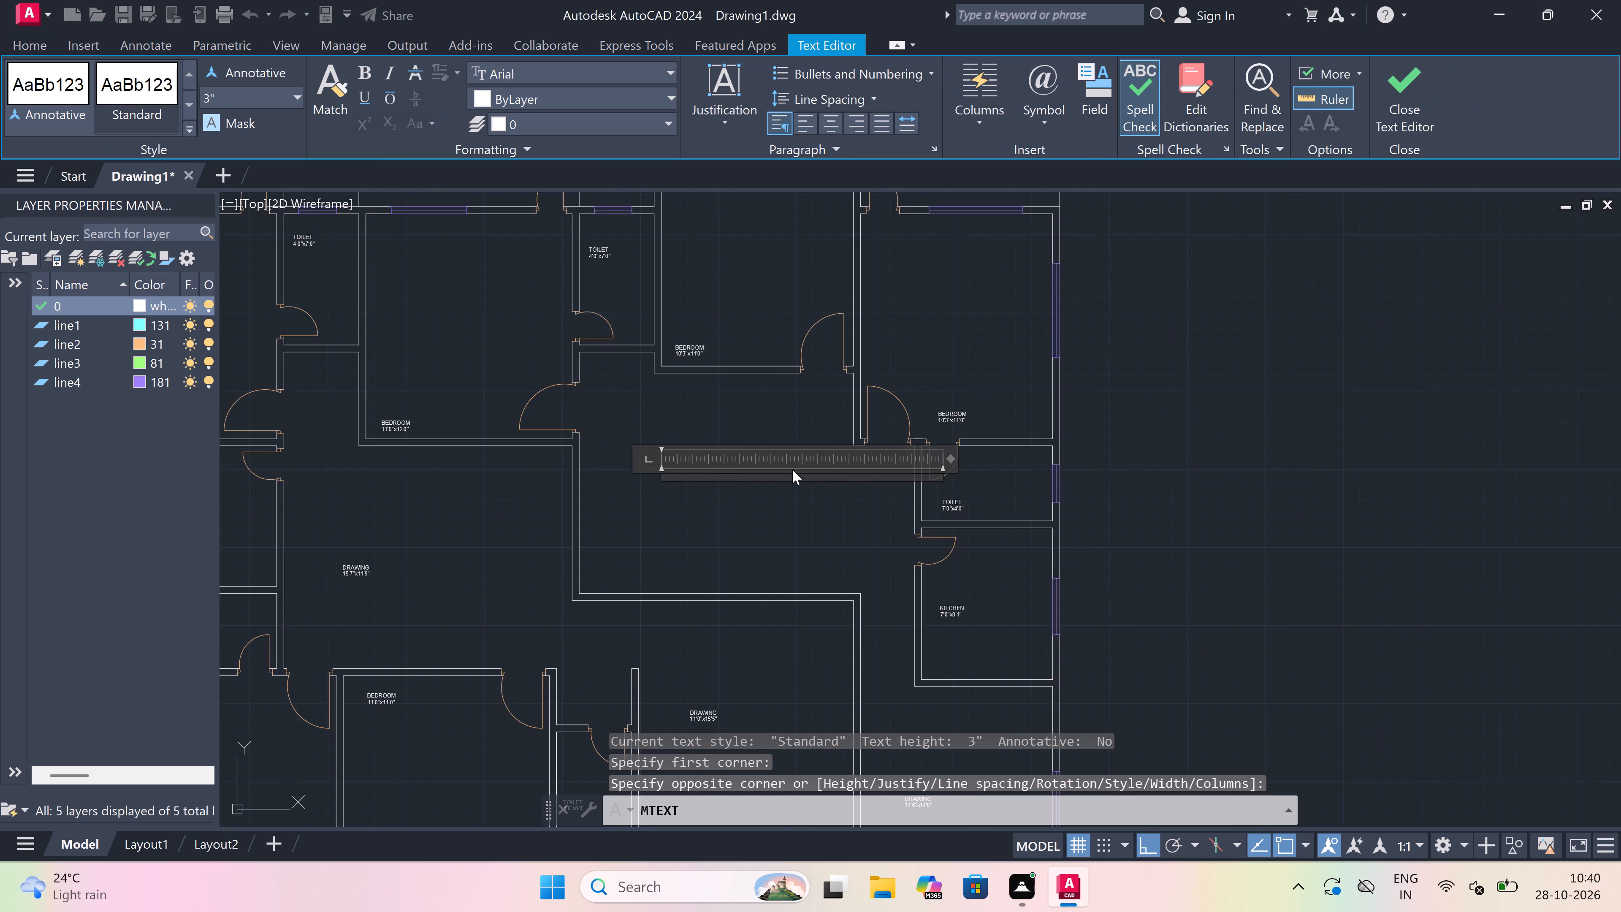
pyautogui.scroll(1, 710, 463)
pyautogui.scroll(3, 748, 451)
pyautogui.scroll(2, 813, 569)
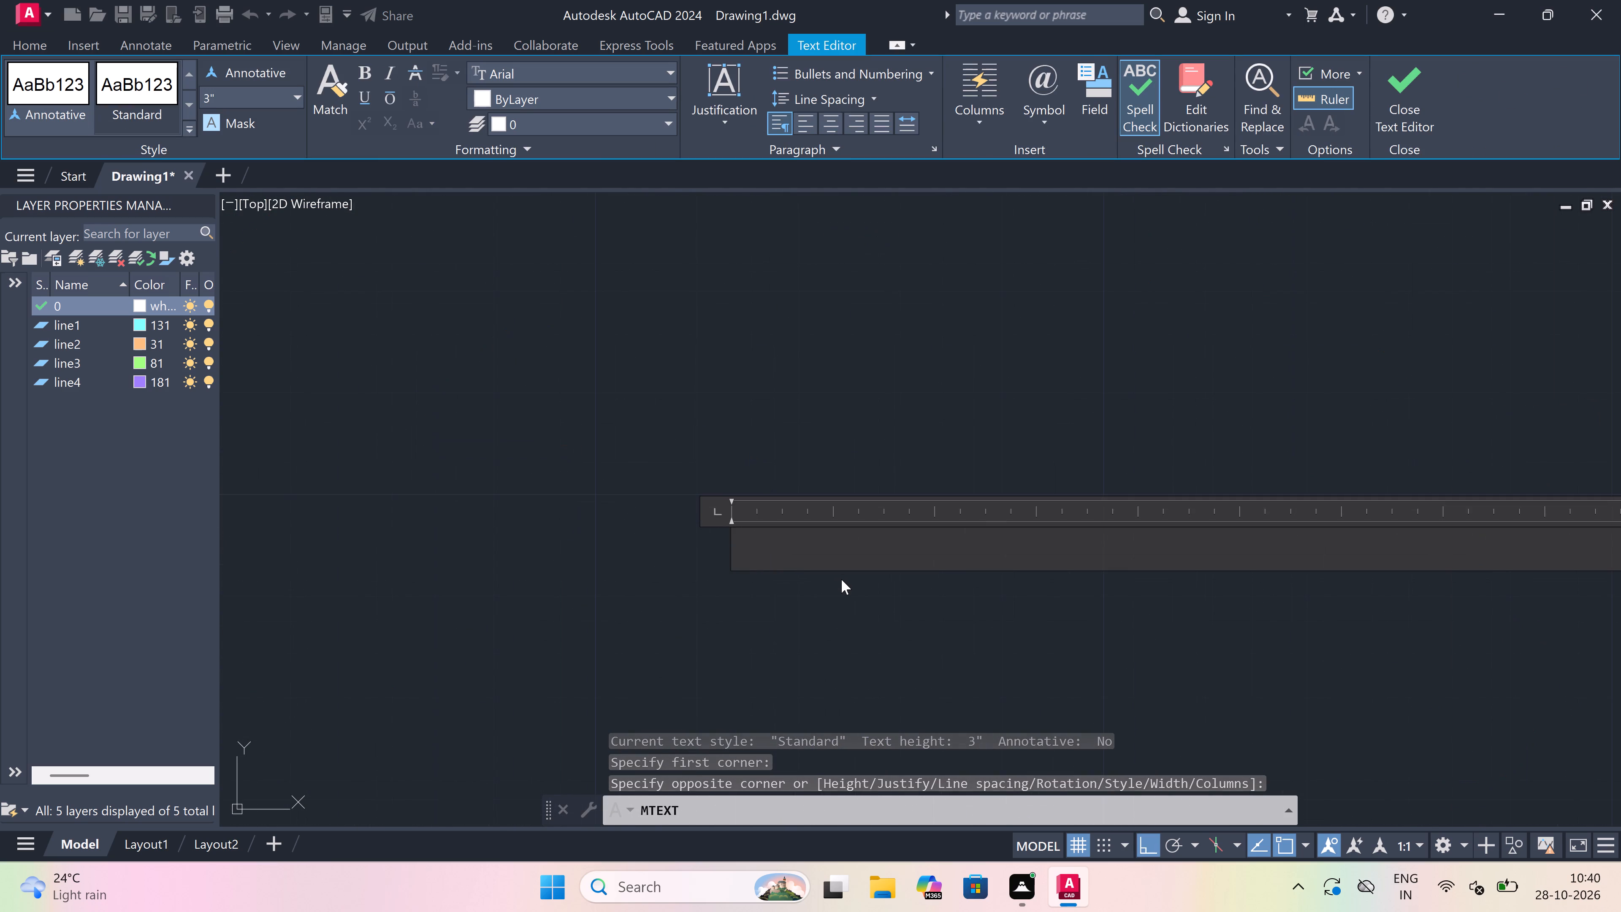
pyautogui.scroll(-2, 841, 579)
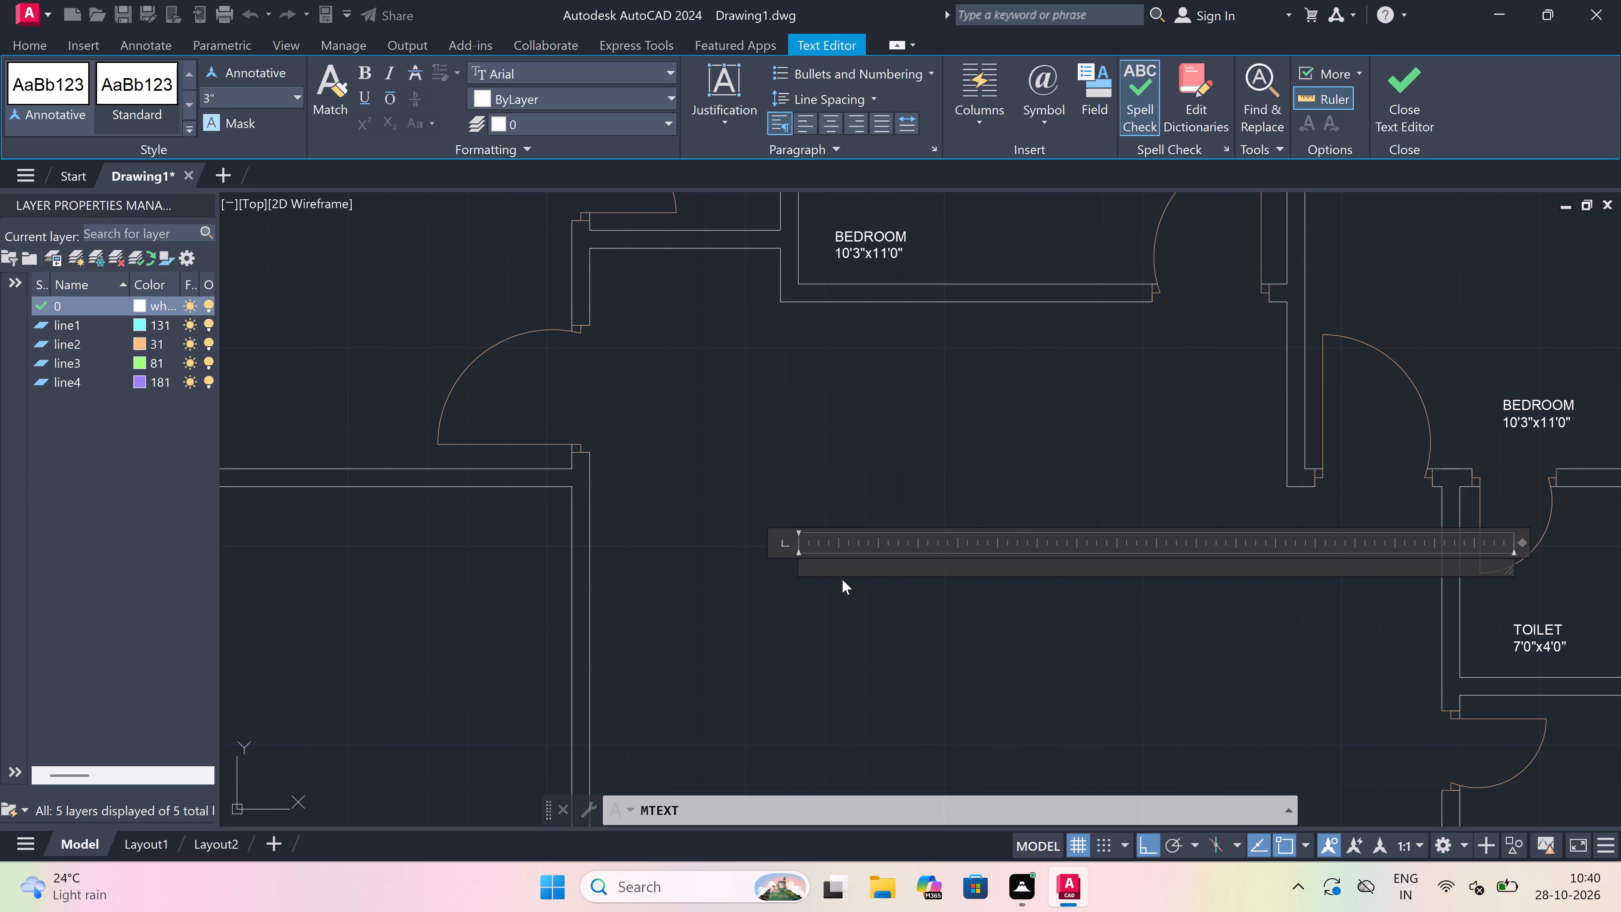
pyautogui.write('DINING')
pyautogui.press('Return')
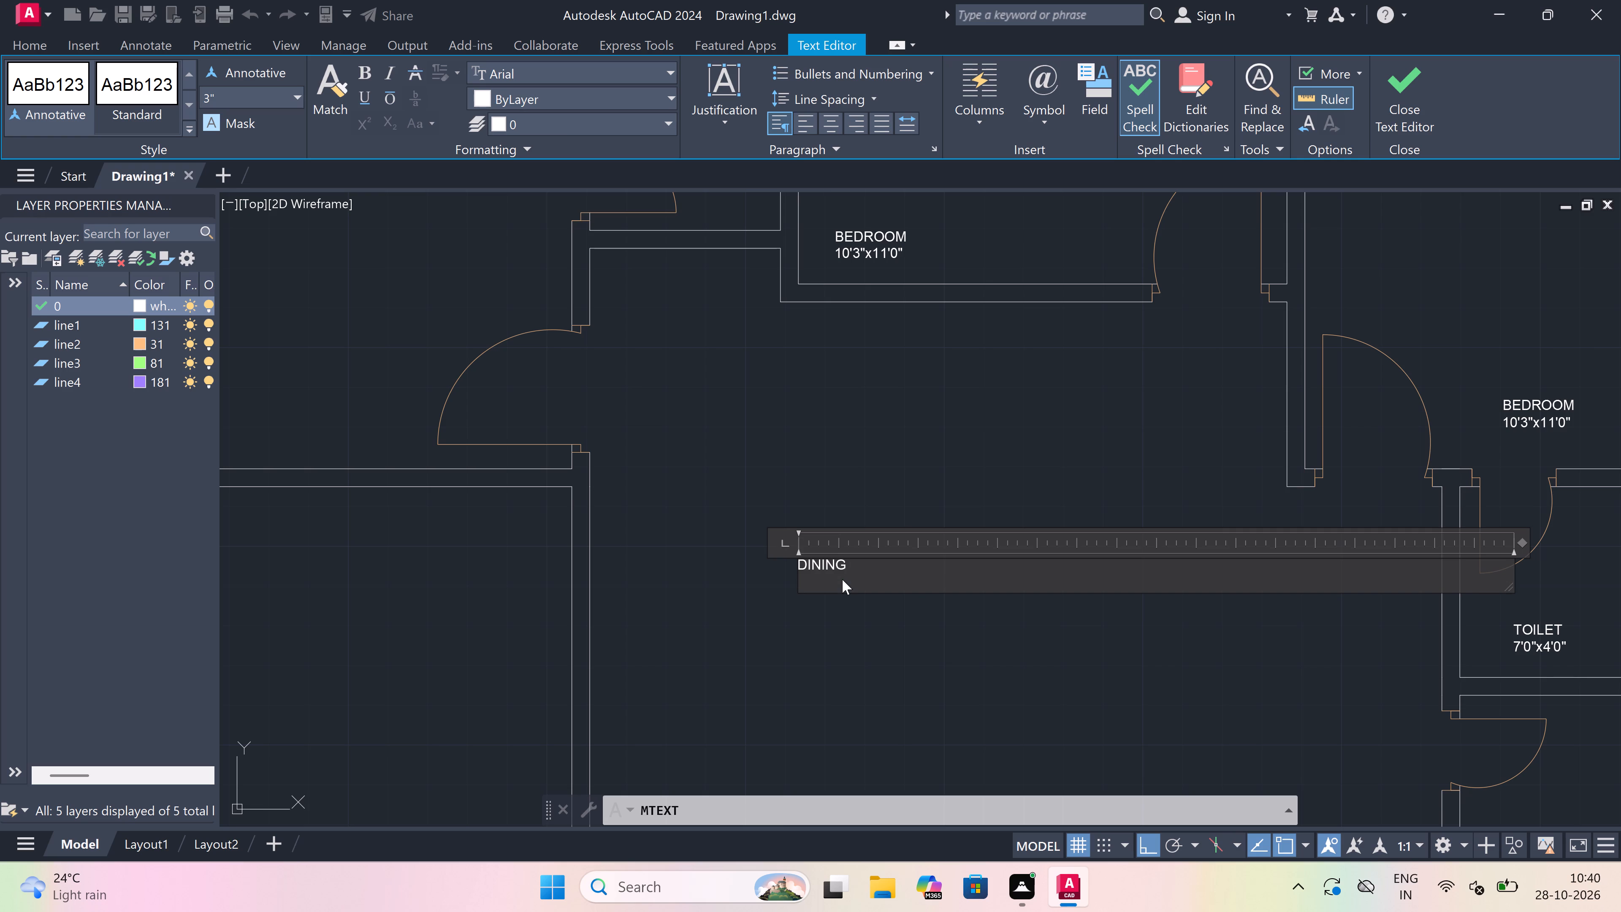
pyautogui.write("14'")
pyautogui.press('8')
pyautogui.write('"x')
pyautogui.write('11\'0"')
pyautogui.moveTo(797, 636); pyautogui.dragTo(804, 623)
# Label the long crossed strip south of the 11'0"x11'0" bedroom "2'10" VOID", near where its diagonals meet.
pyautogui.press('space')
pyautogui.scroll(-4, 911, 511)
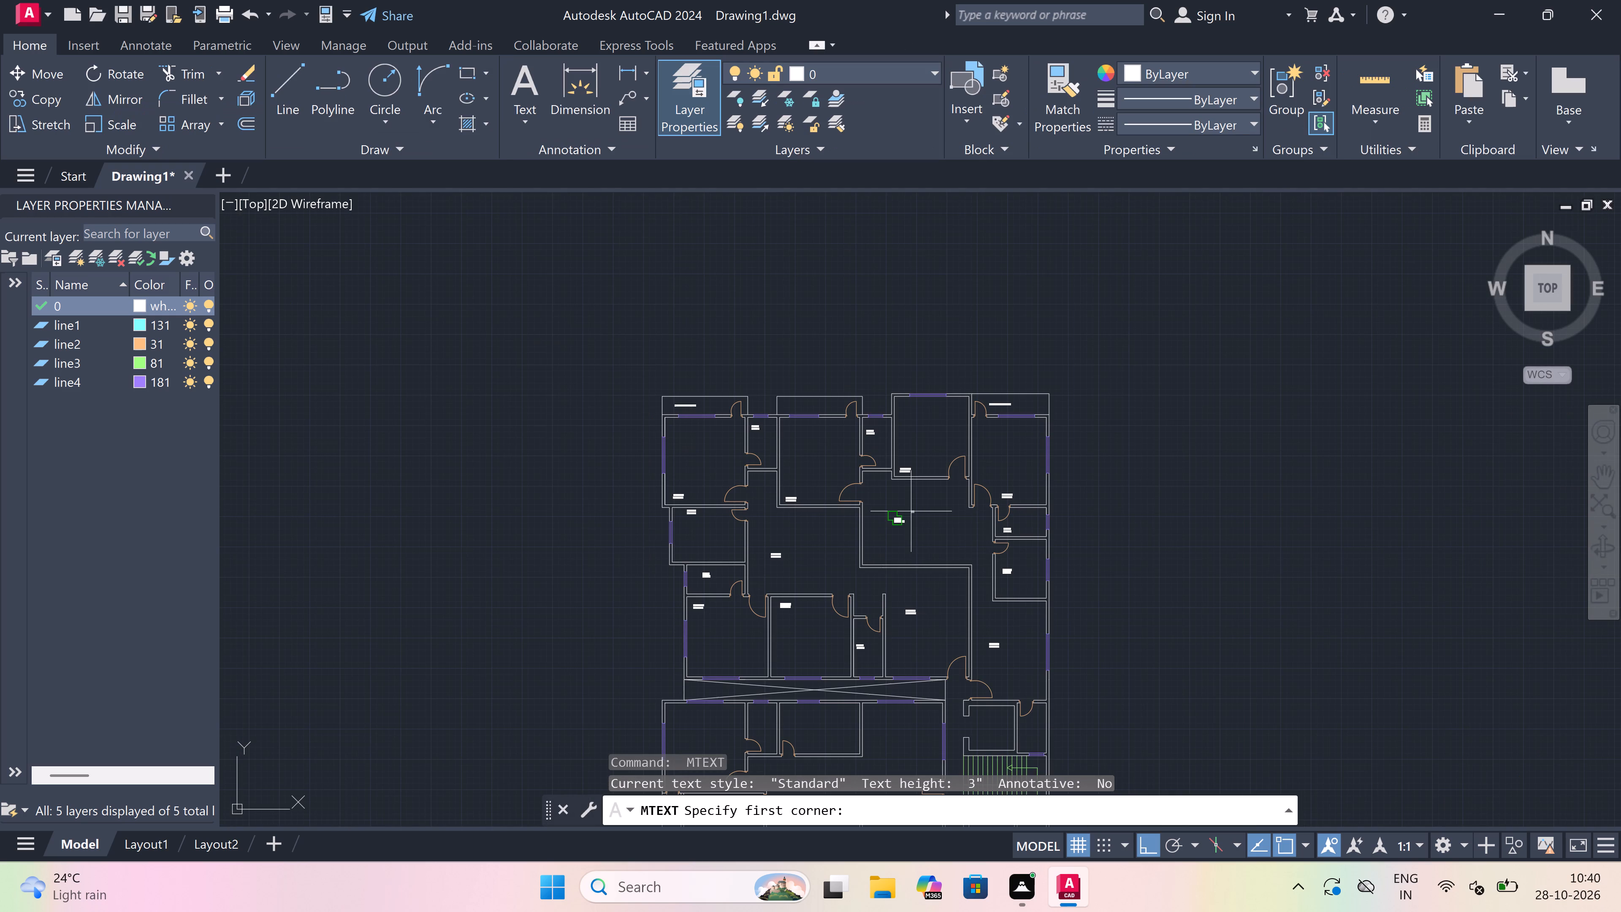
pyautogui.scroll(-3, 916, 564)
pyautogui.scroll(3, 886, 582)
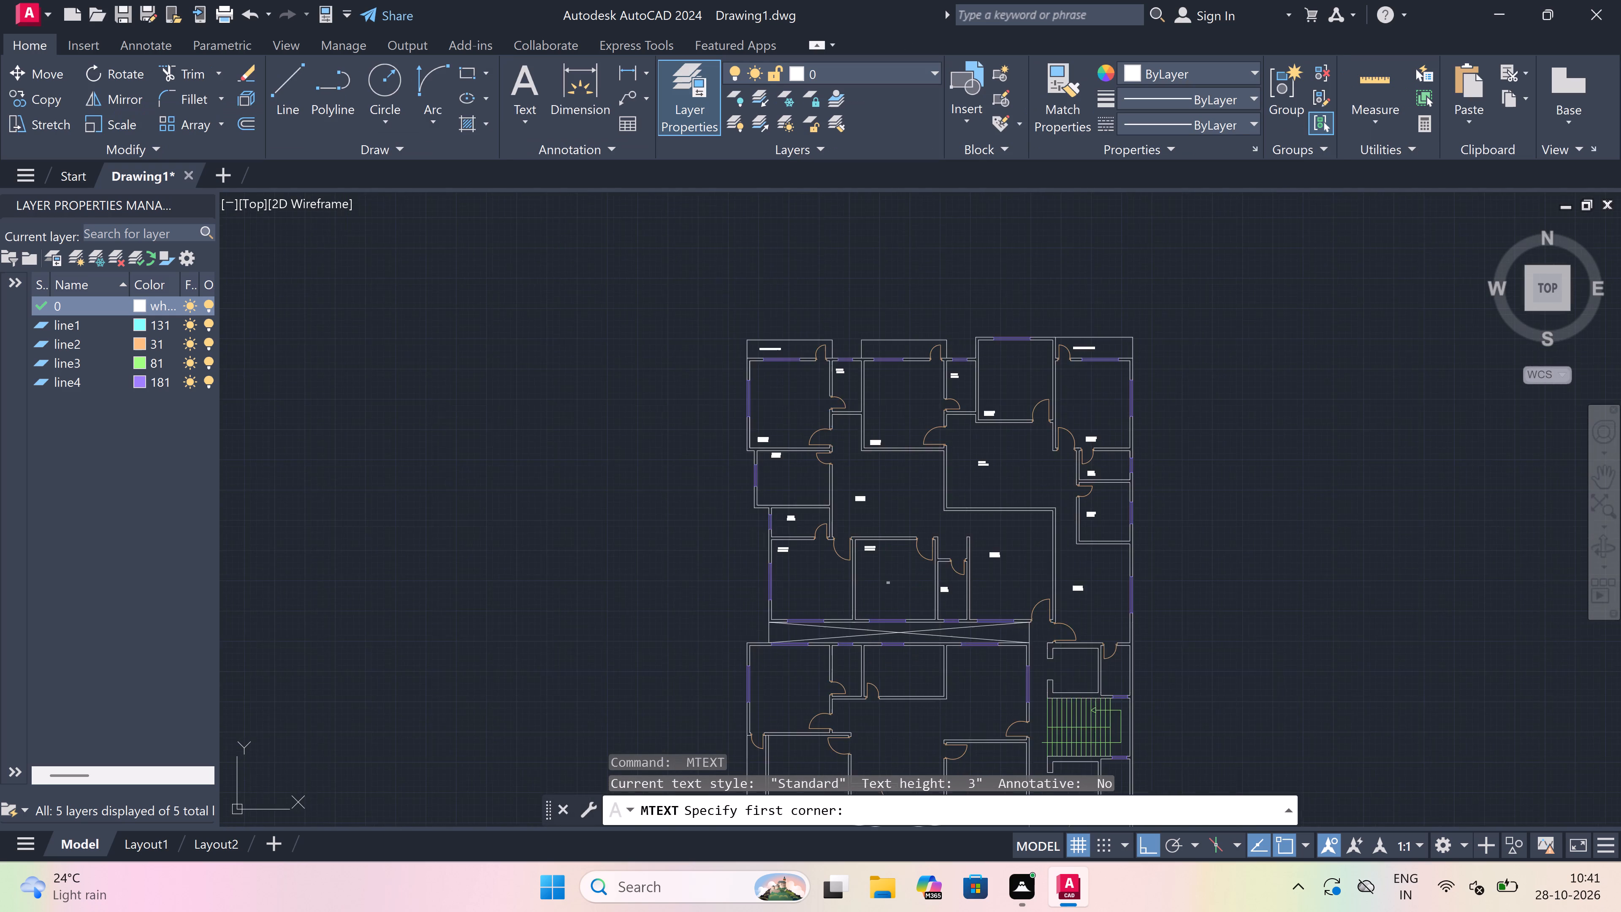
pyautogui.scroll(1, 886, 581)
pyautogui.scroll(2, 870, 650)
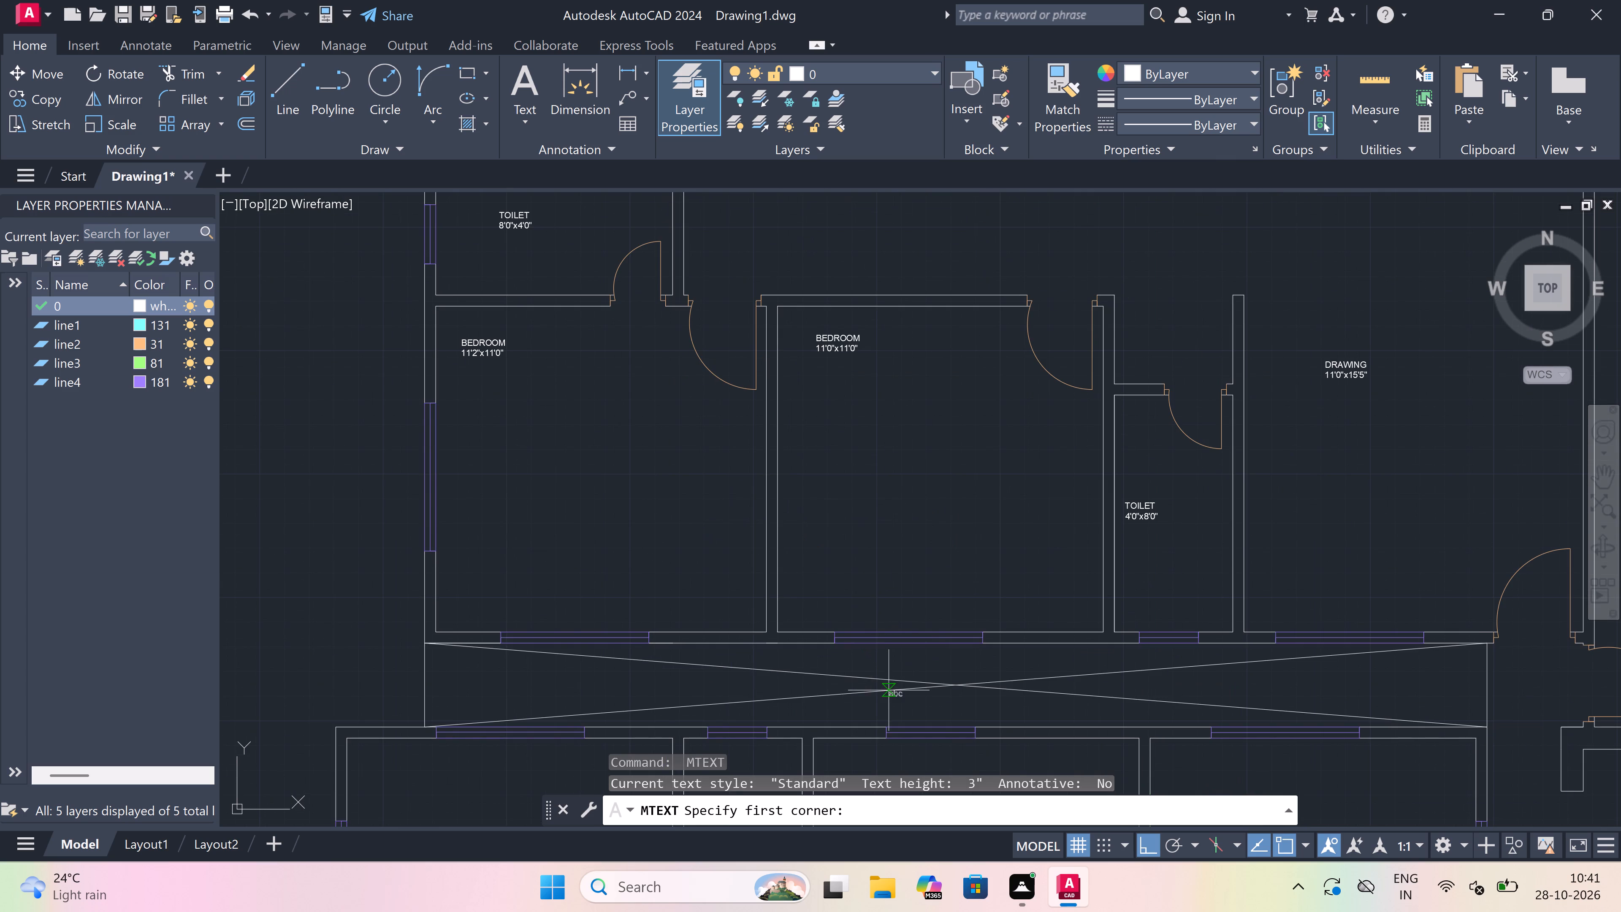
pyautogui.scroll(2, 913, 707)
pyautogui.moveTo(887, 651); pyautogui.dragTo(931, 662)
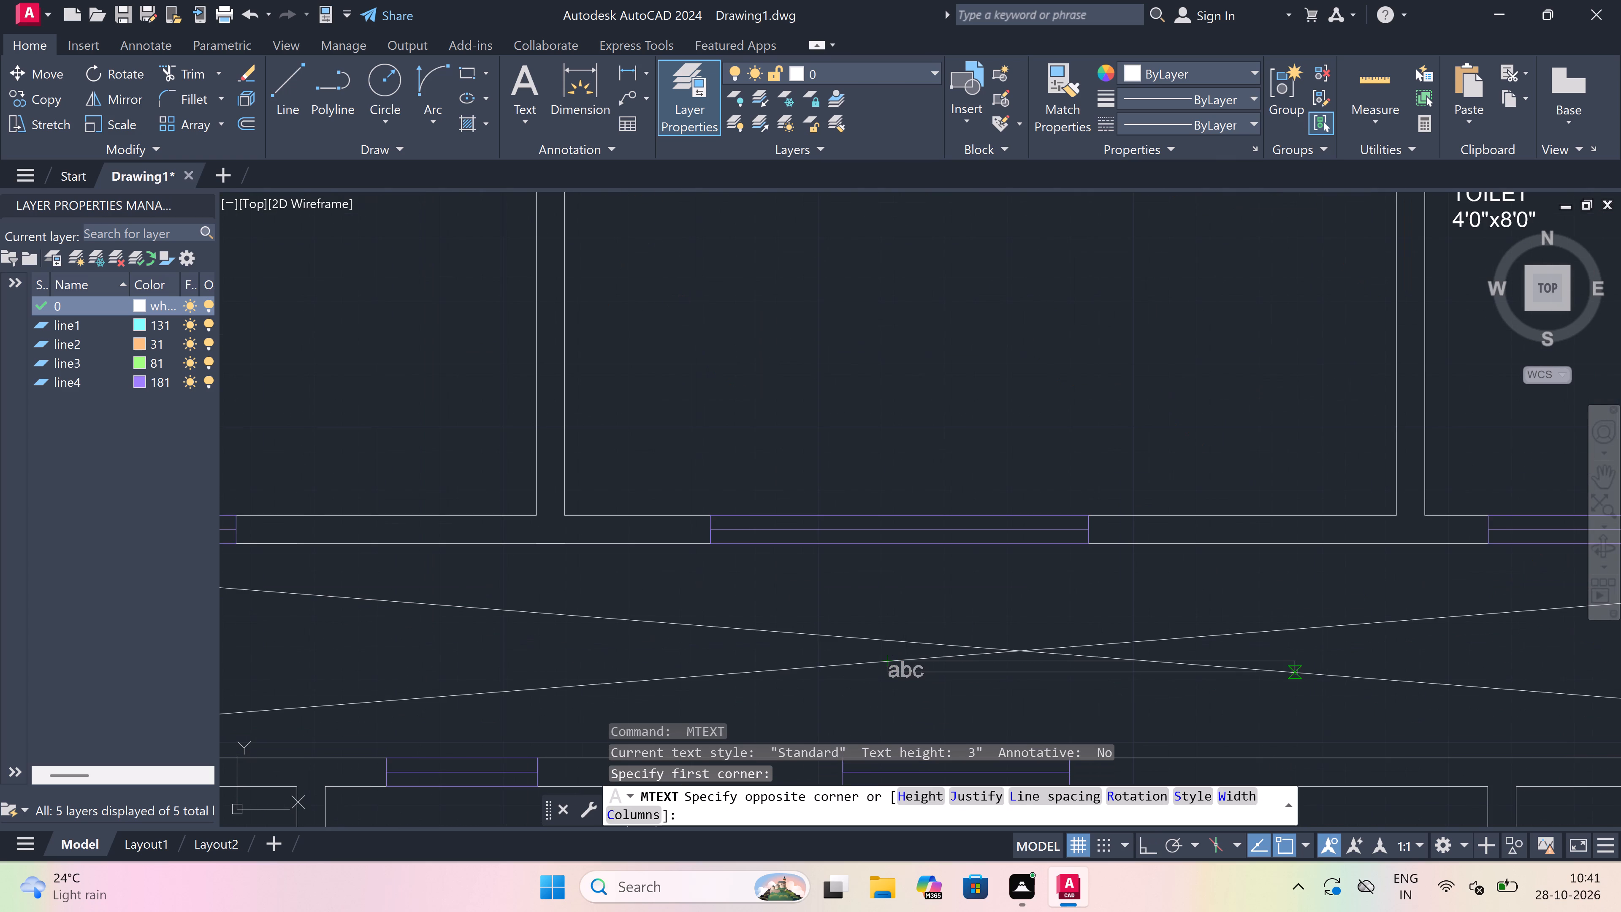
pyautogui.click(1296, 668)
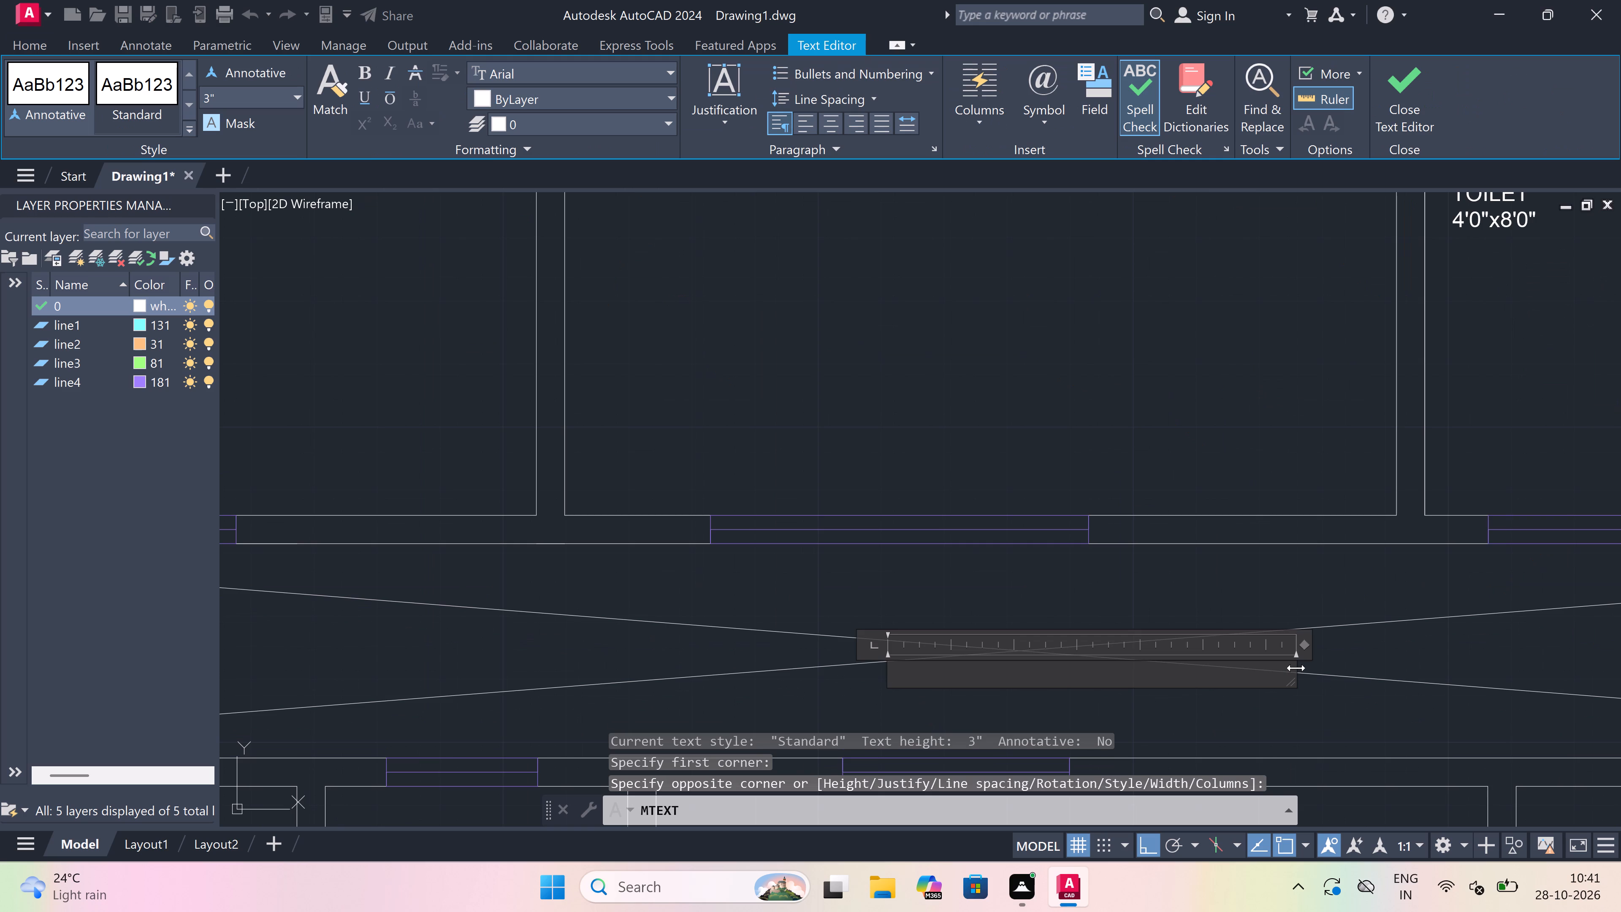
pyautogui.write("2'1")
pyautogui.press('0')
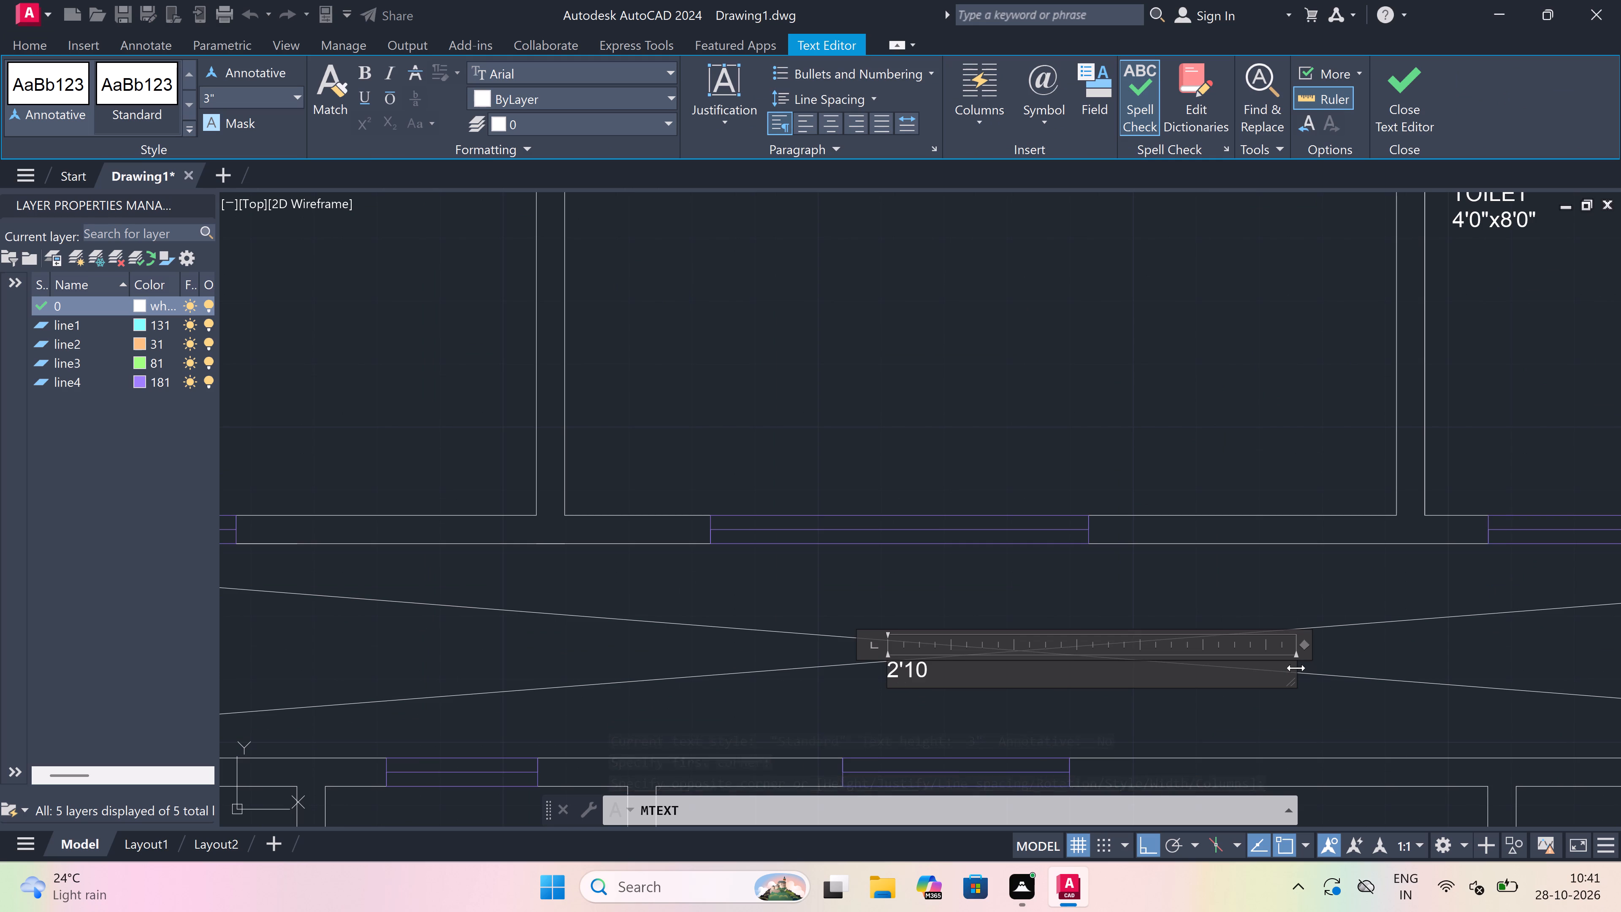
pyautogui.write('" vo')
pyautogui.write('id')
pyautogui.press('BackSpace')
pyautogui.press('BackSpace')
pyautogui.press('BackSpace')
pyautogui.press('BackSpace')
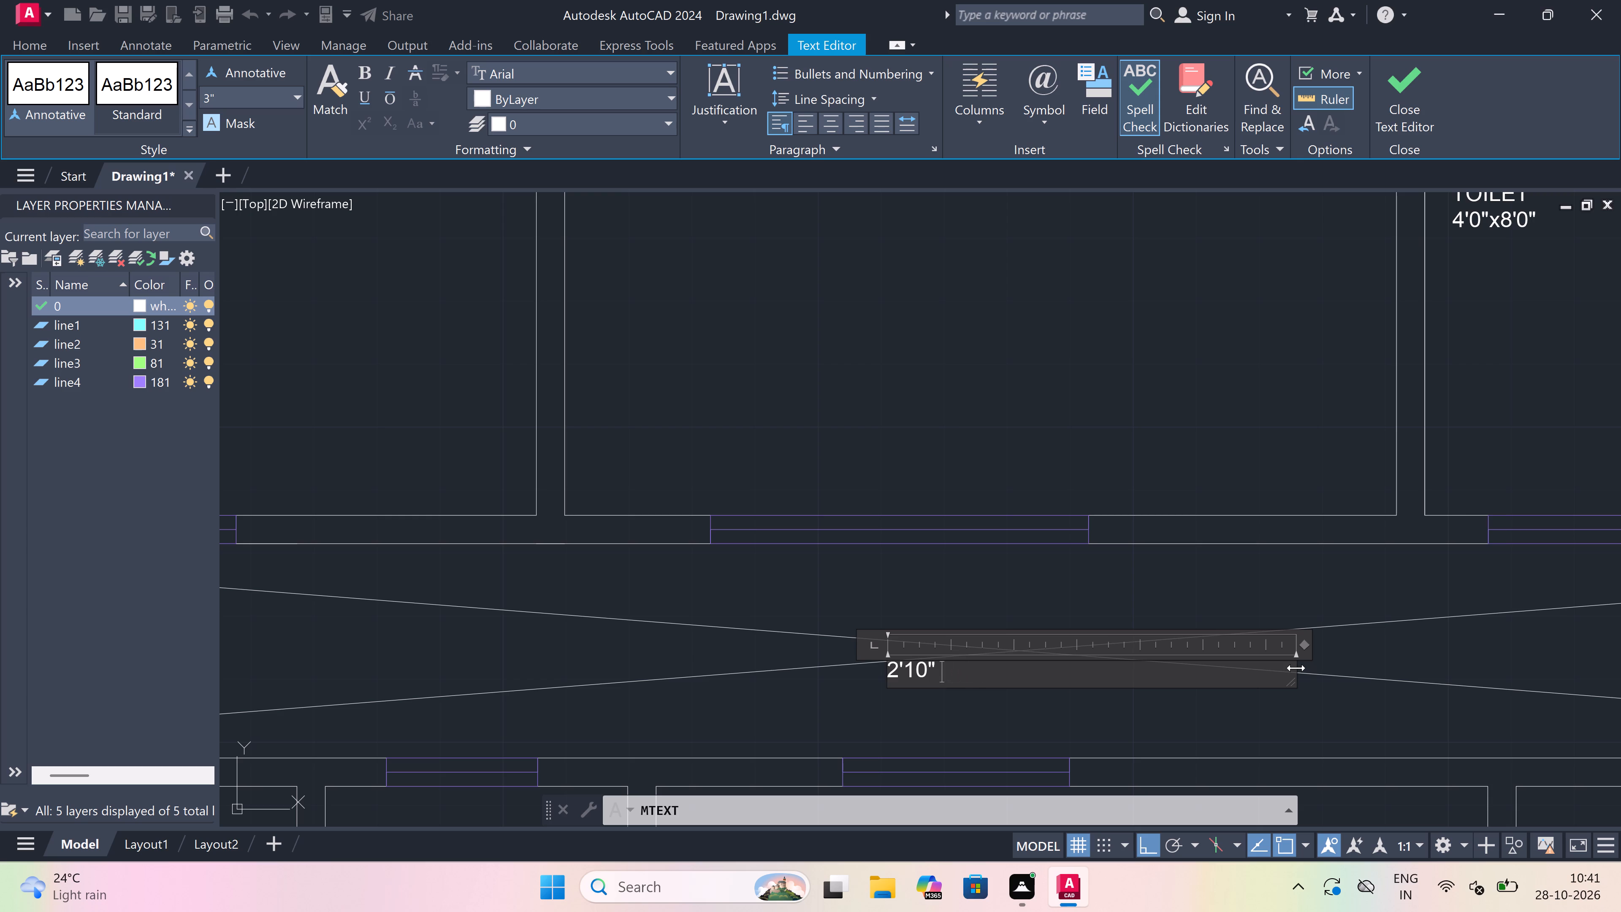
pyautogui.write('VOID')
pyautogui.scroll(1, 946, 682)
pyautogui.moveTo(924, 711); pyautogui.dragTo(924, 696)
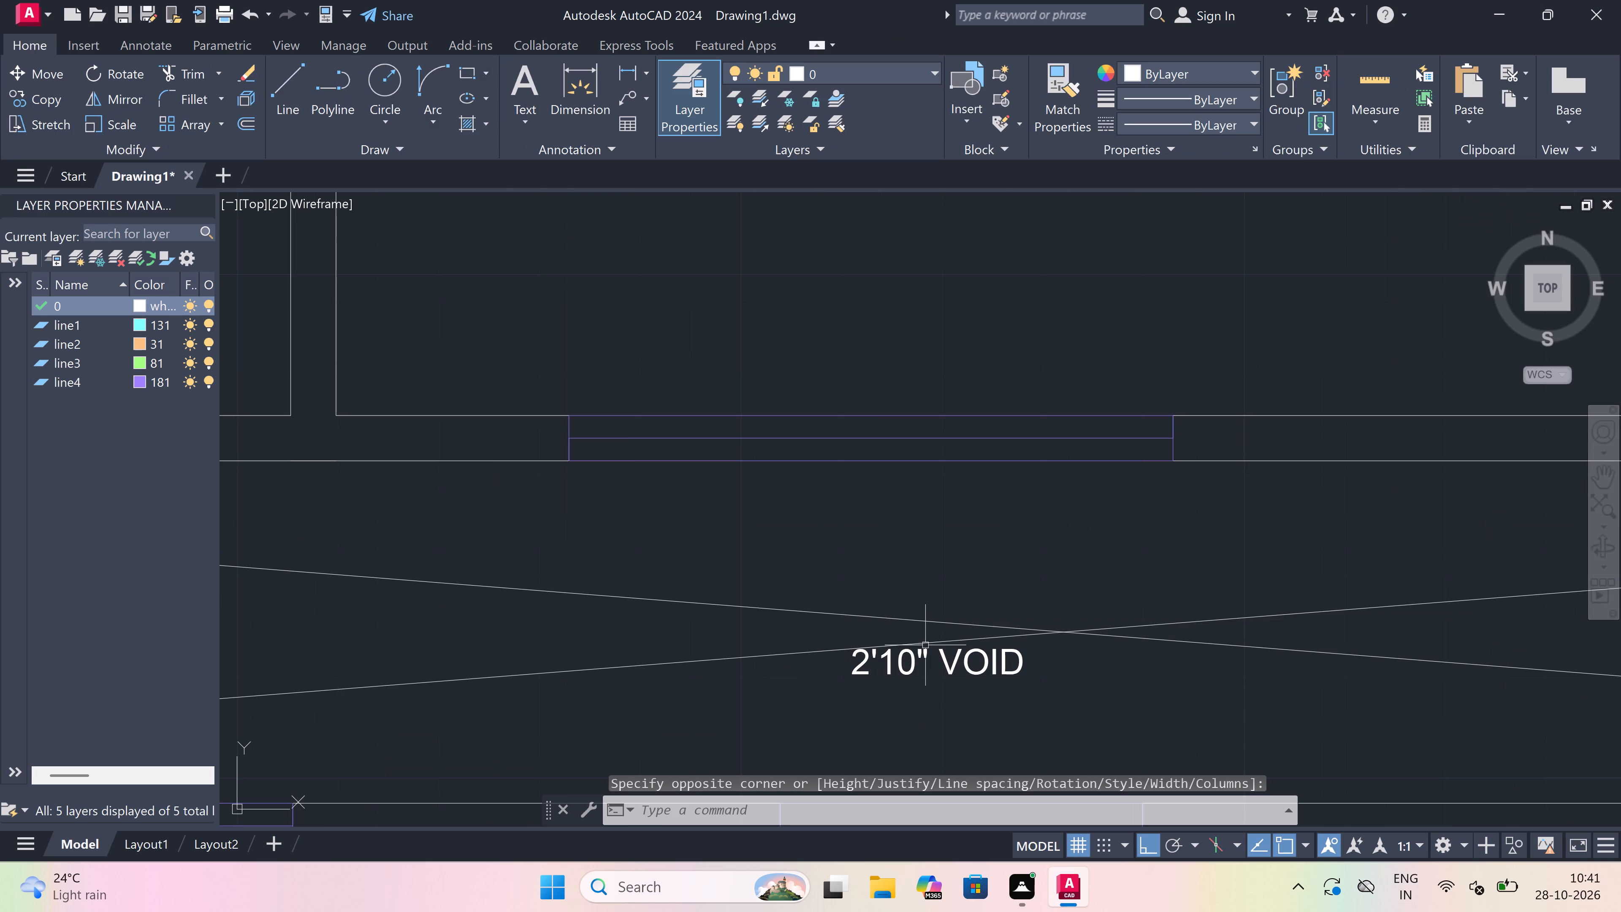
# Turn Ortho off and move the "2'10" VOID" label northeast so it sits over the crossing of the strip's diagonals.
pyautogui.click(914, 660)
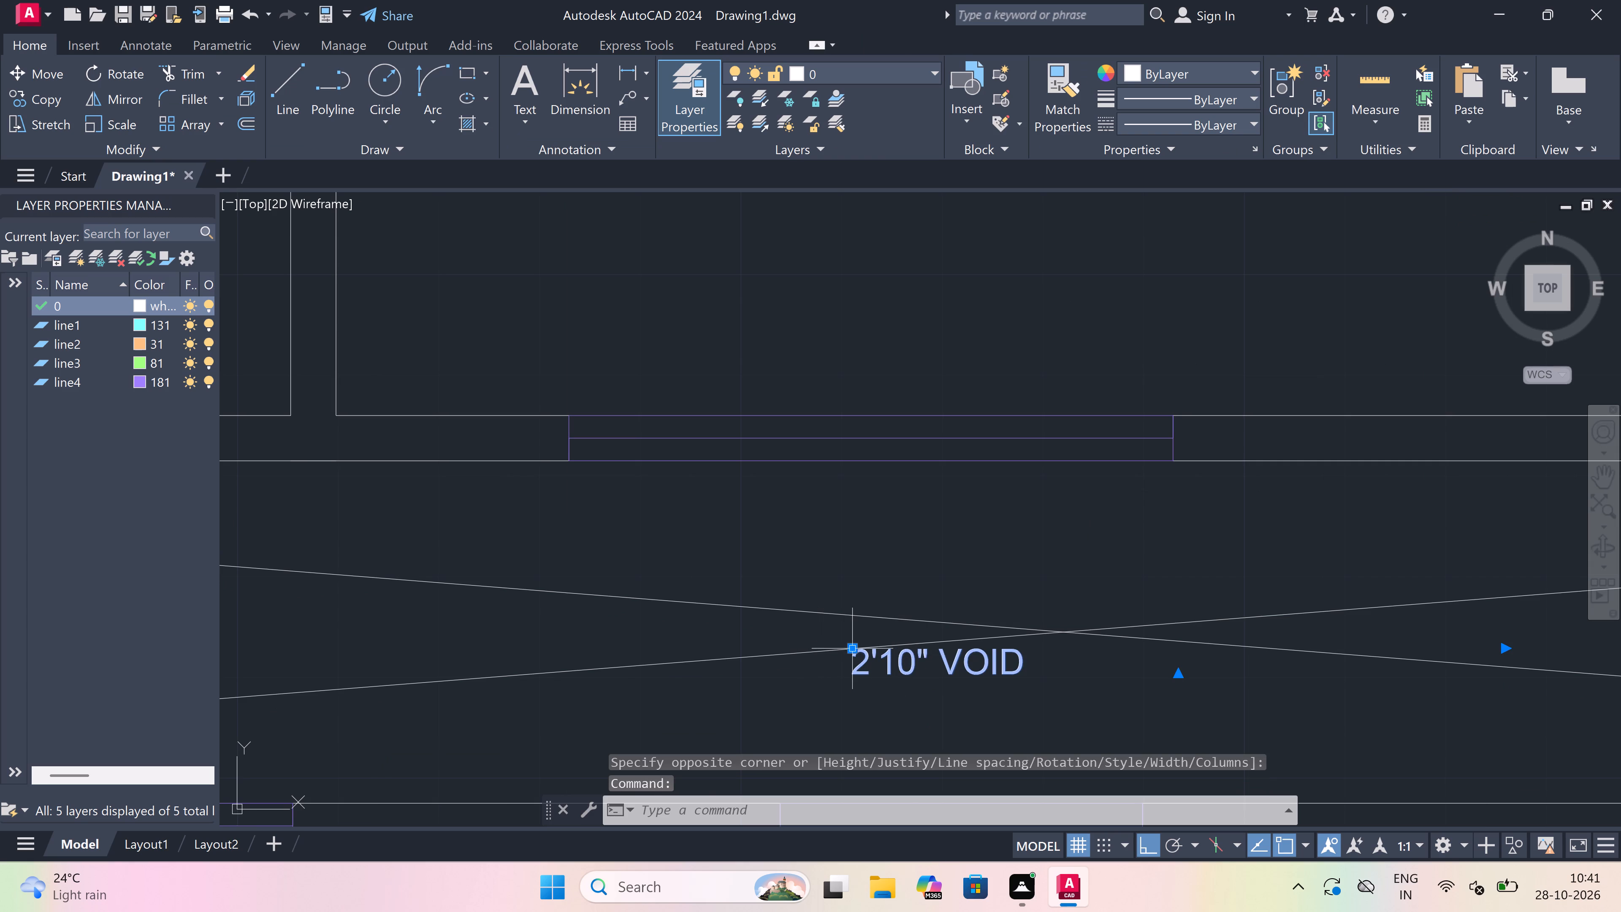
pyautogui.moveTo(854, 647); pyautogui.dragTo(857, 641)
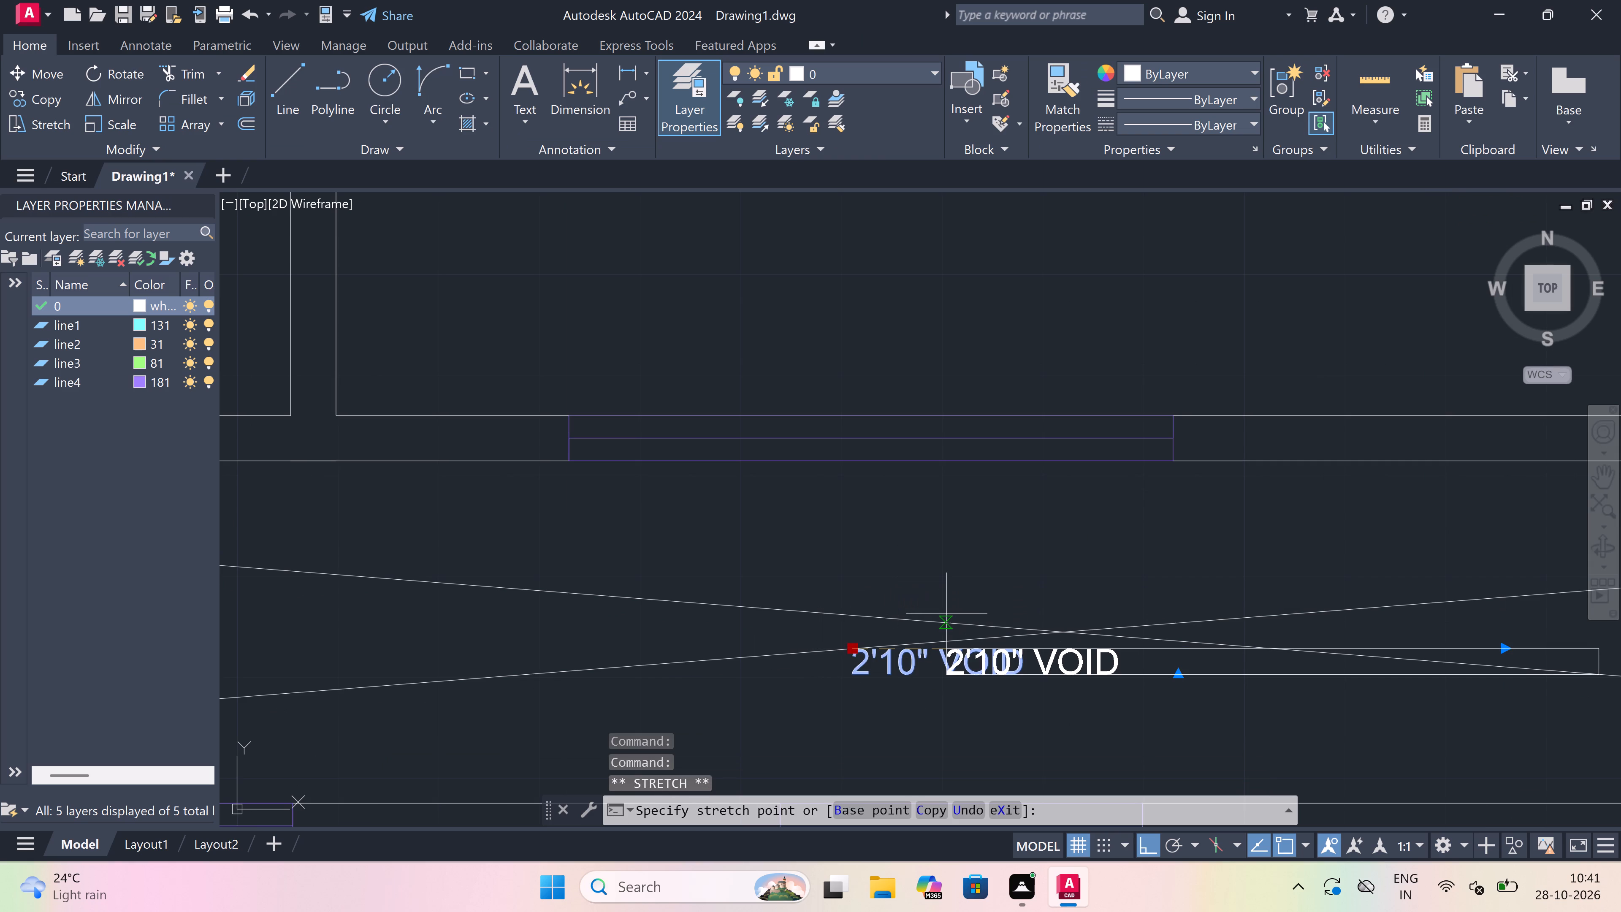
pyautogui.press('F8')
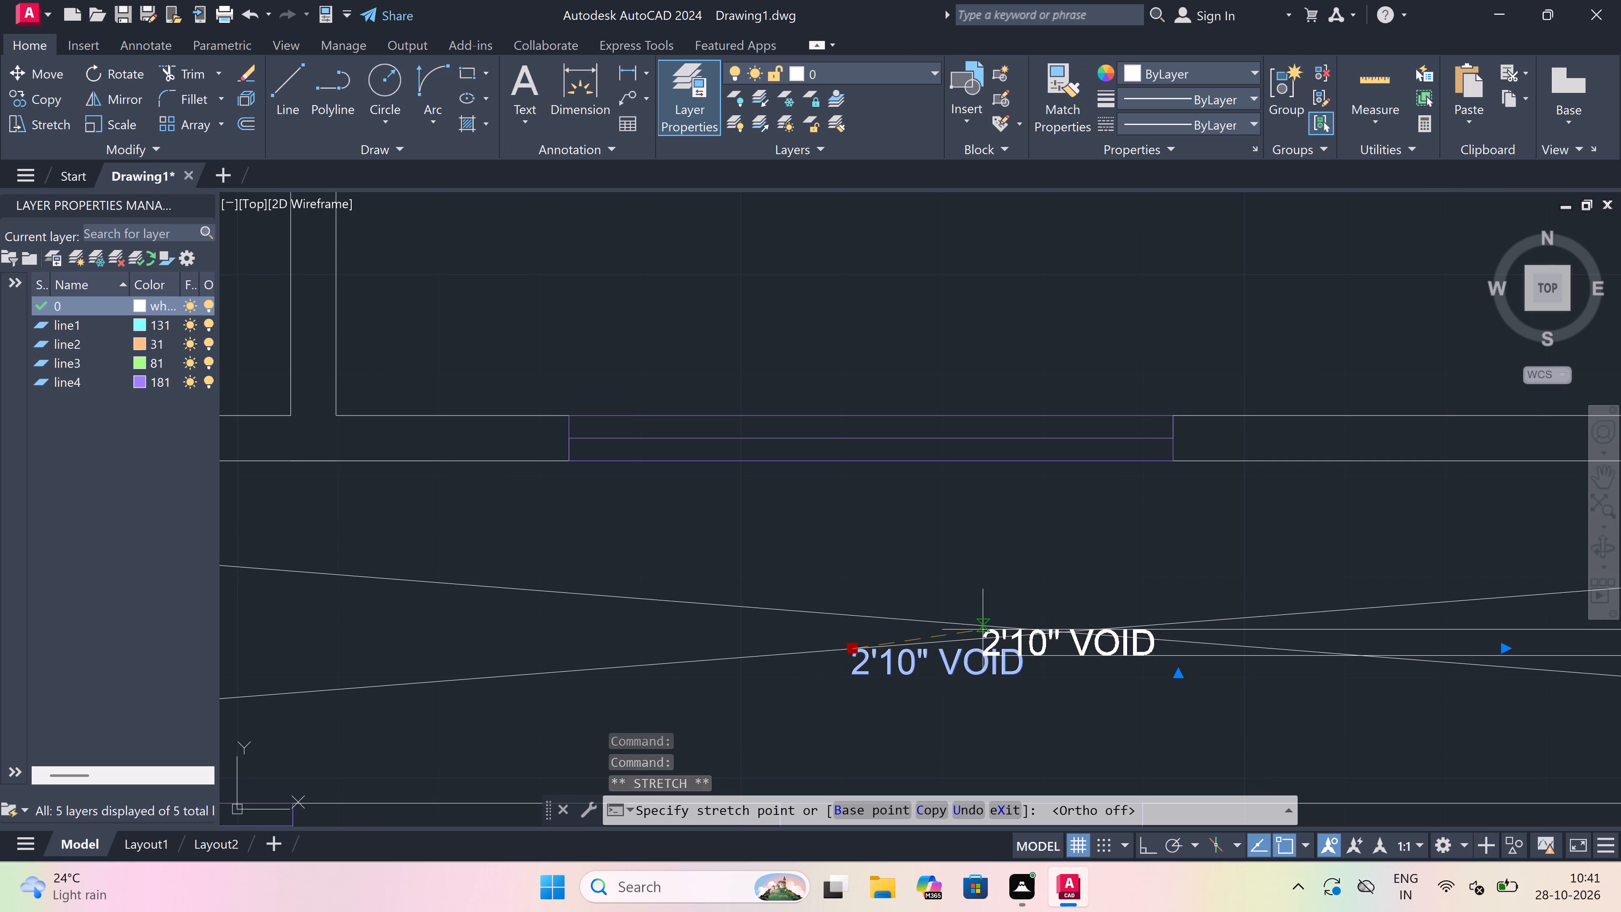
pyautogui.click(983, 621)
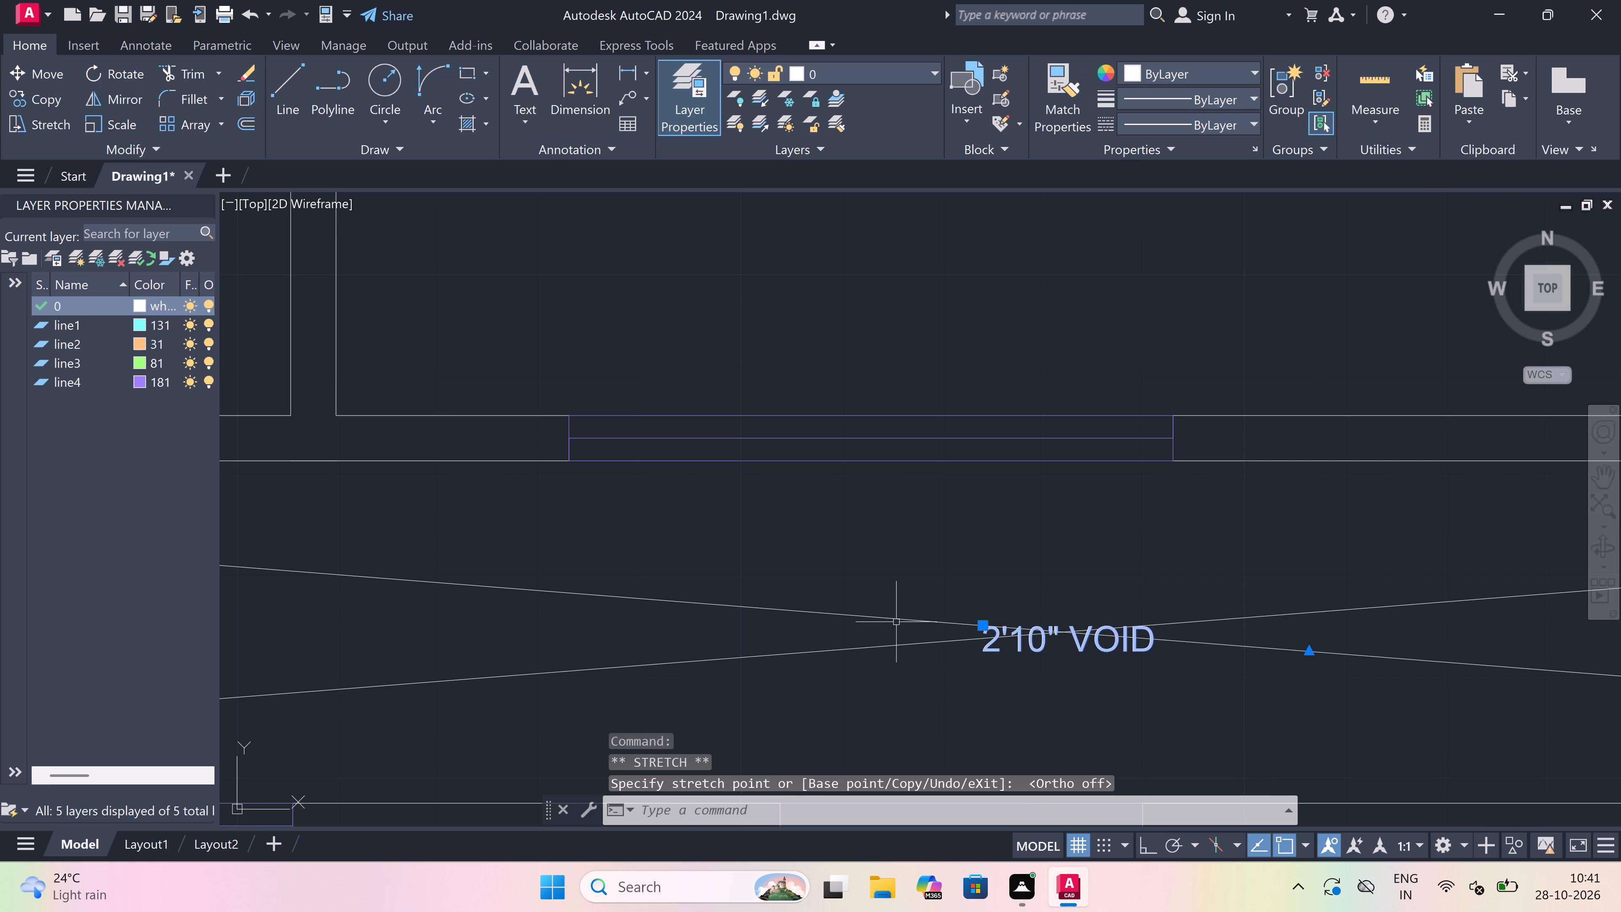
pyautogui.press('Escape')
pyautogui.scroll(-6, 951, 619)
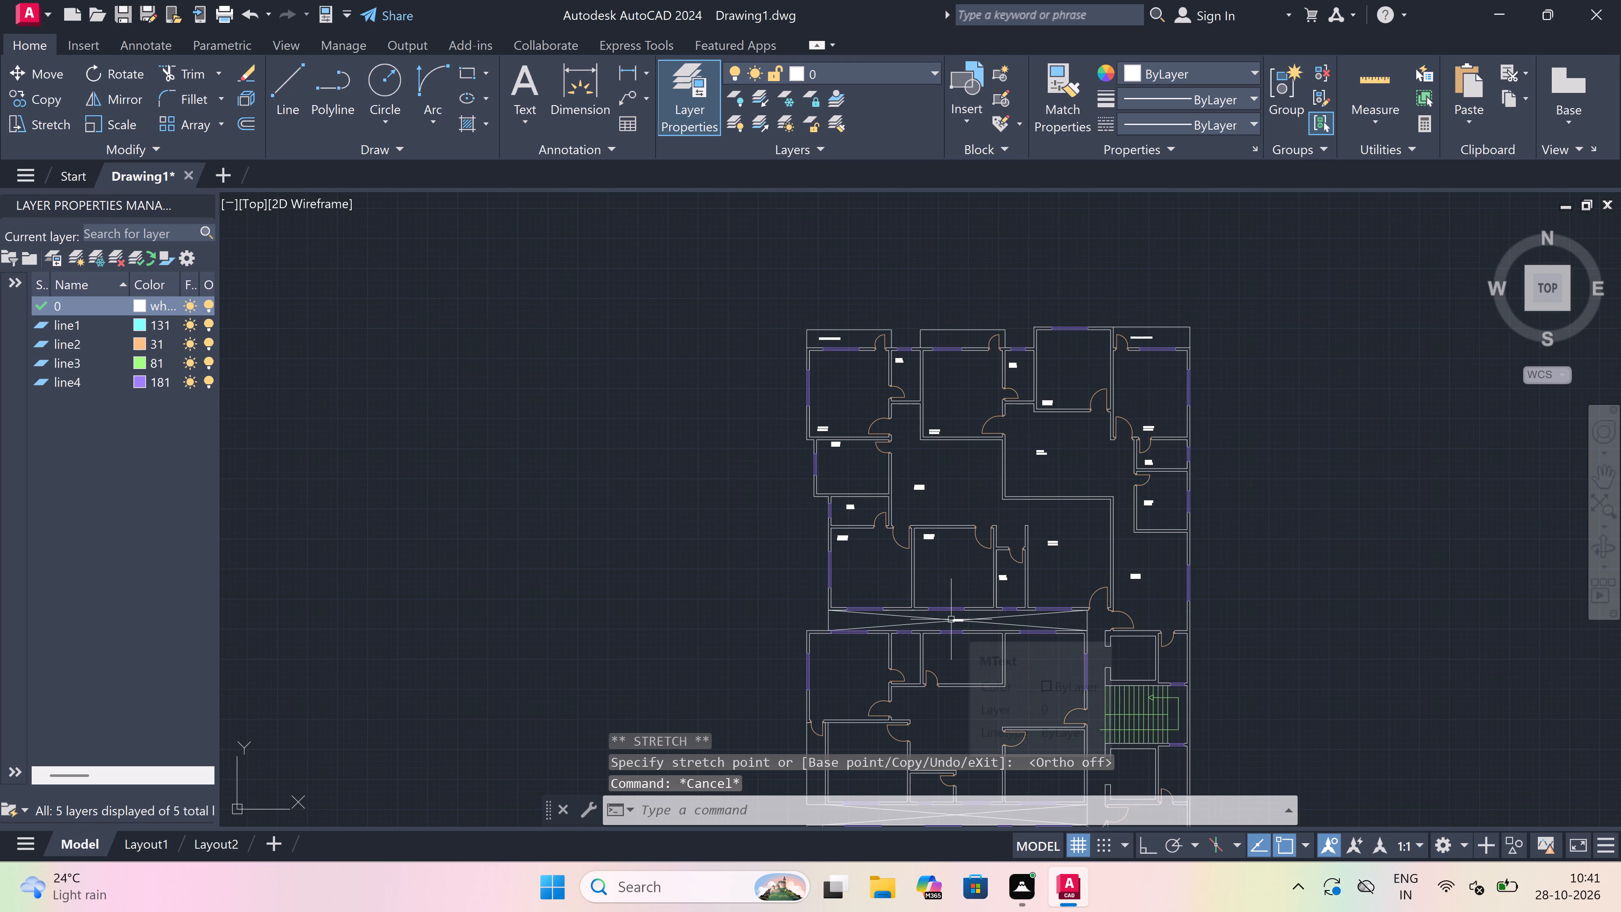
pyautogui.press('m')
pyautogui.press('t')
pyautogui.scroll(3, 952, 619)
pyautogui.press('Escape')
# Move the "2'10" VOID" label north so it sits just above the crossing of the strip's diagonals.
pyautogui.scroll(3, 982, 630)
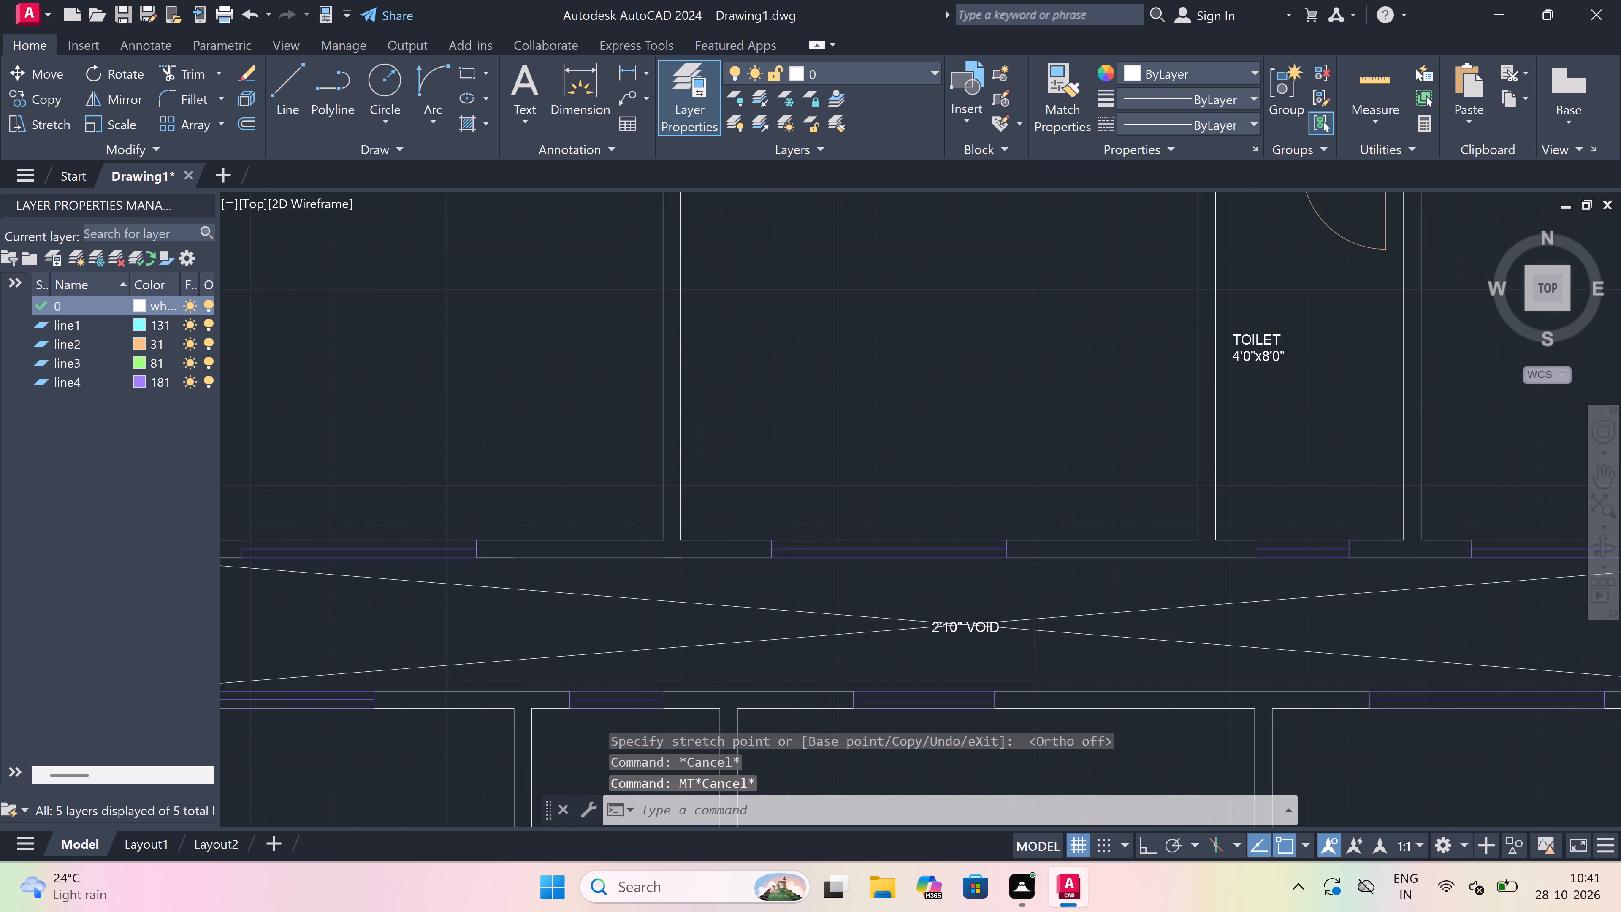
pyautogui.click(926, 629)
pyautogui.click(860, 615)
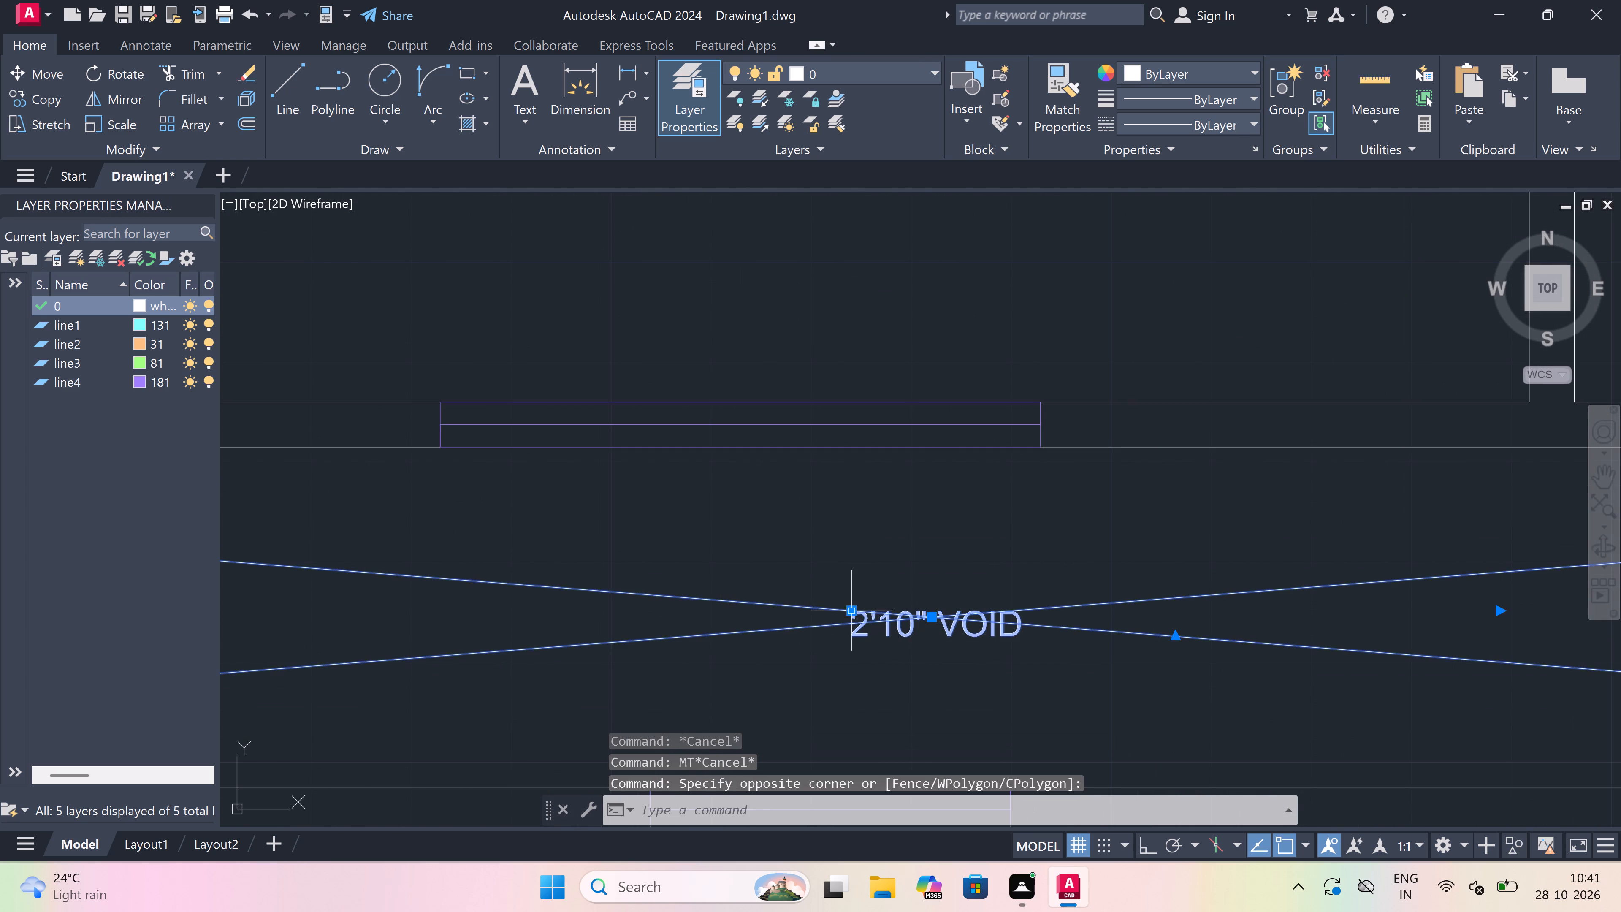
pyautogui.press('Escape')
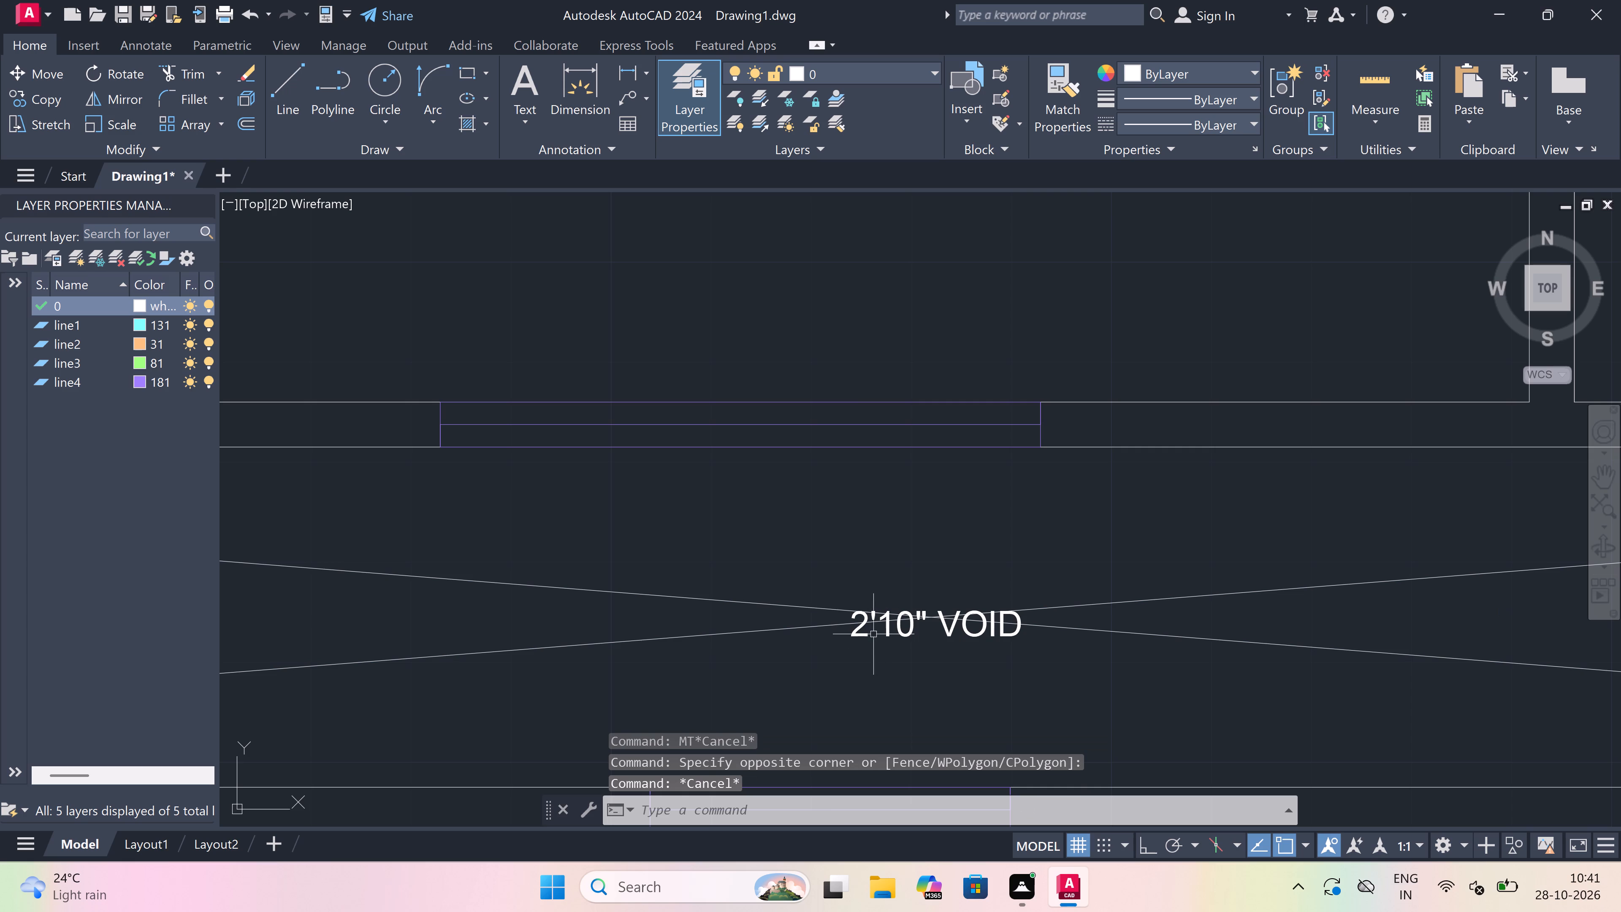
pyautogui.click(866, 638)
pyautogui.click(852, 608)
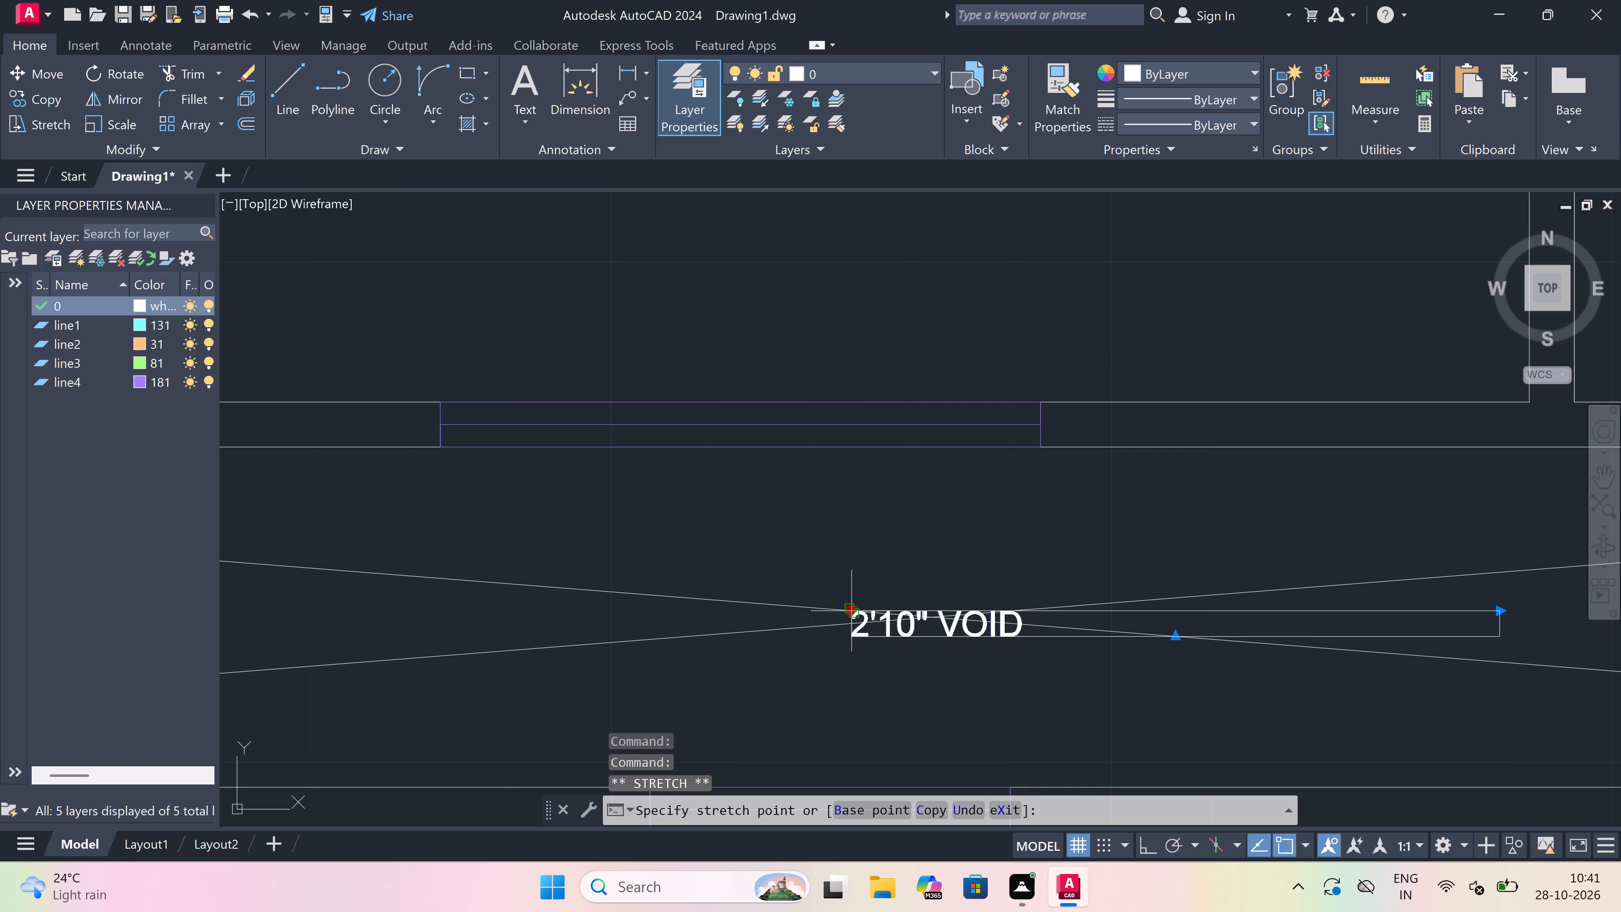
pyautogui.click(857, 525)
pyautogui.press('Escape')
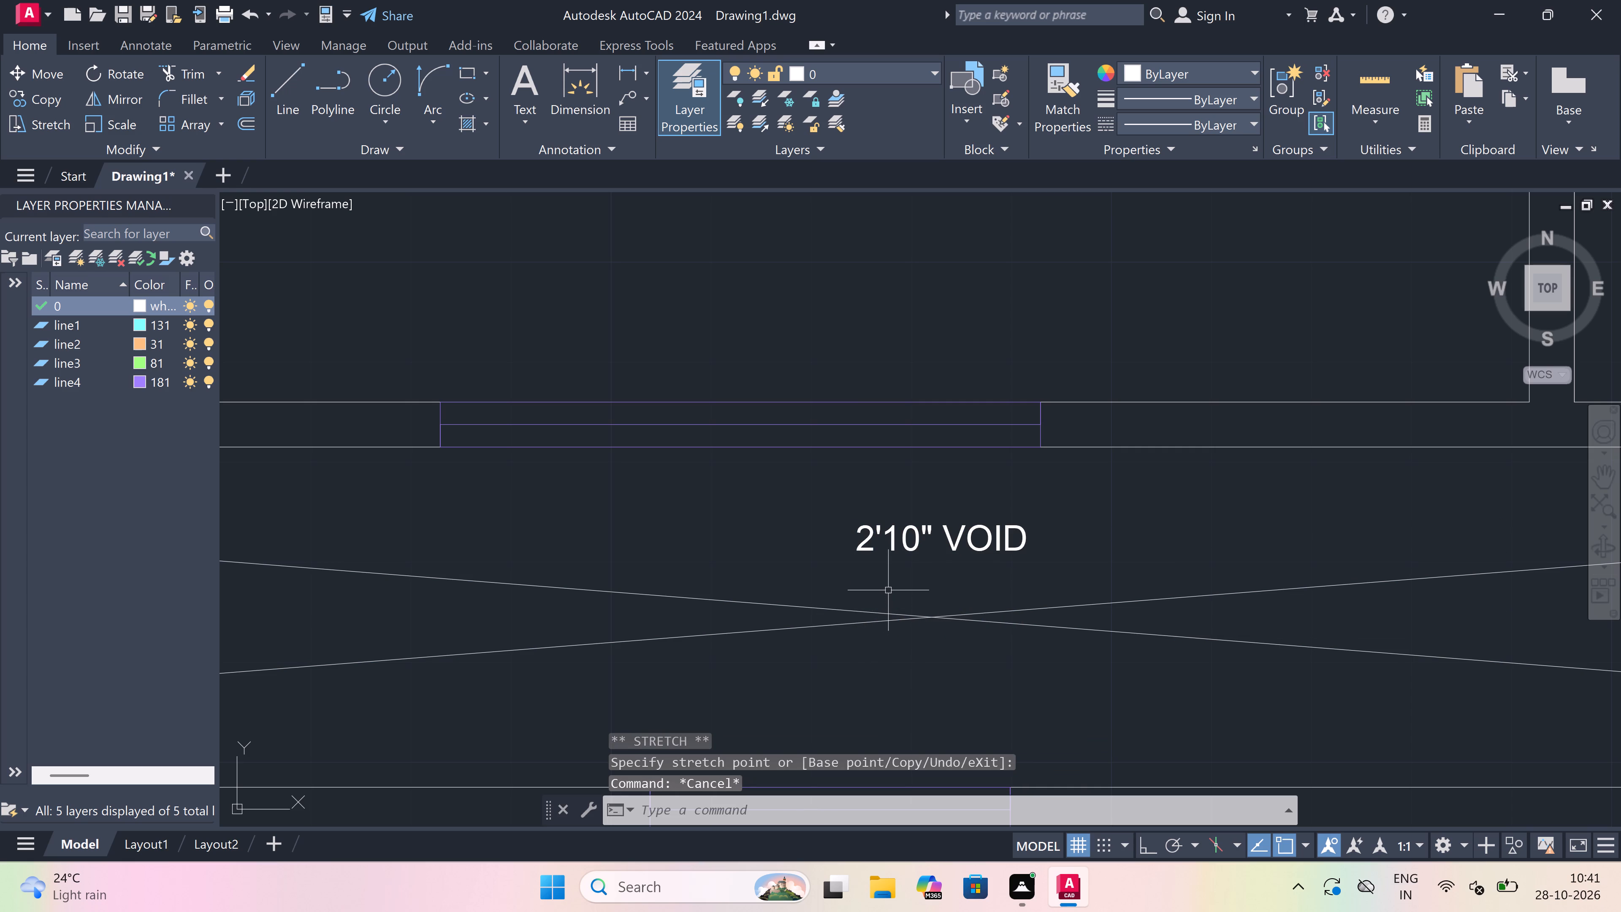
# Label the westernmost room directly south of the void strip "BEDROOM" with "11'6"x12'0"" on the second line, near its southwest corner.
pyautogui.scroll(-7, 990, 567)
pyautogui.scroll(1, 879, 632)
pyautogui.scroll(2, 917, 648)
pyautogui.scroll(-3, 918, 647)
pyautogui.scroll(3, 919, 653)
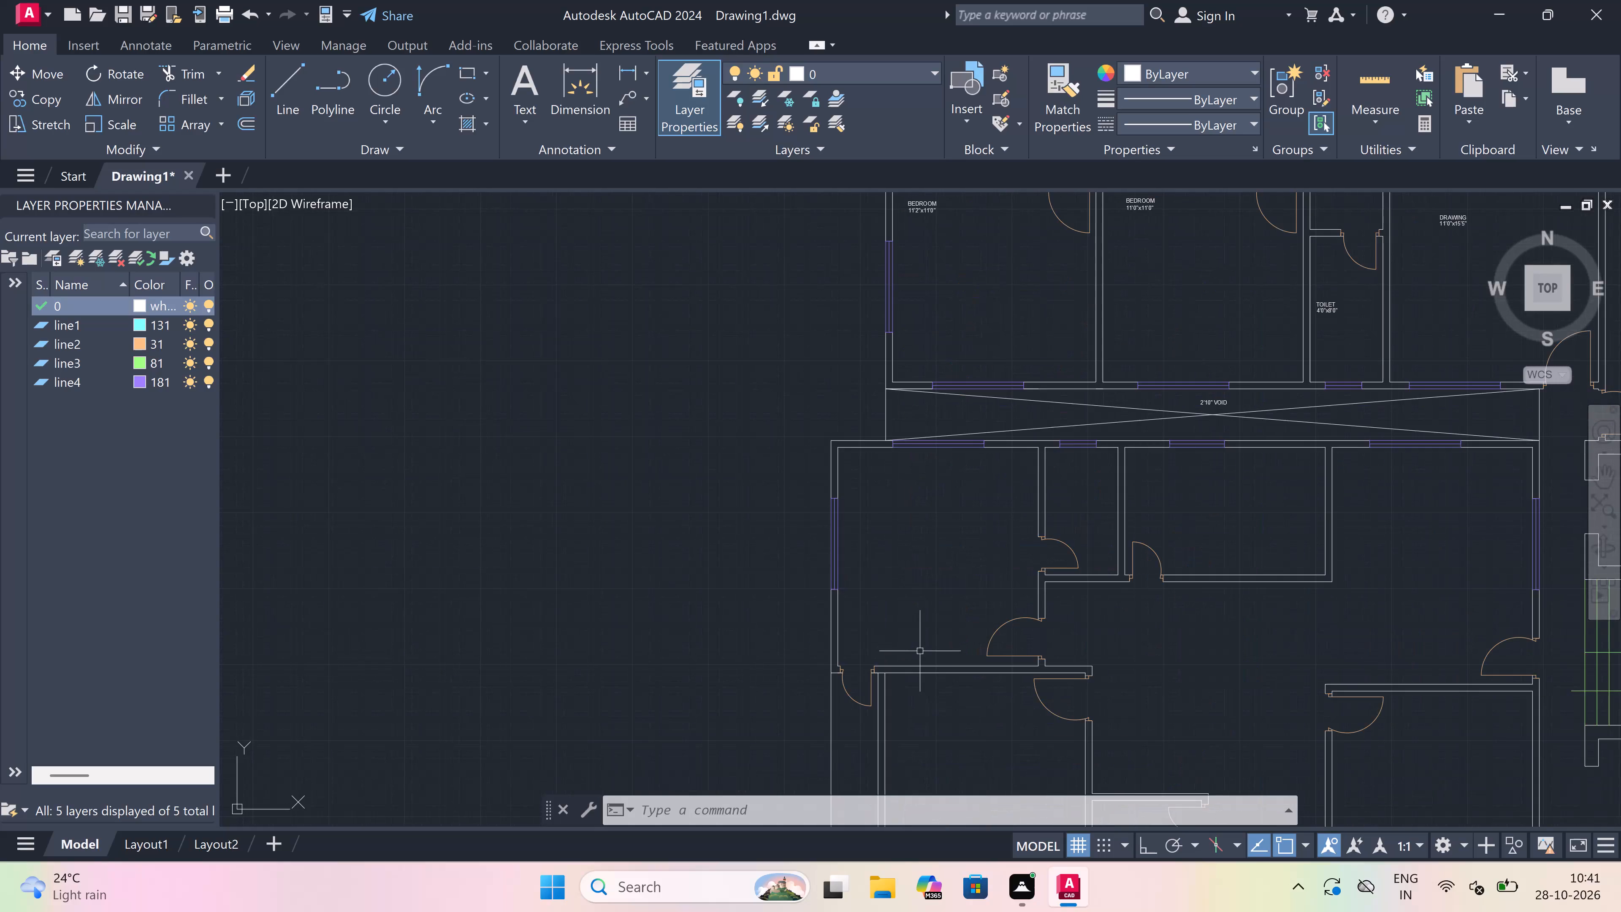
pyautogui.press('m')
pyautogui.press('t')
pyautogui.press('space')
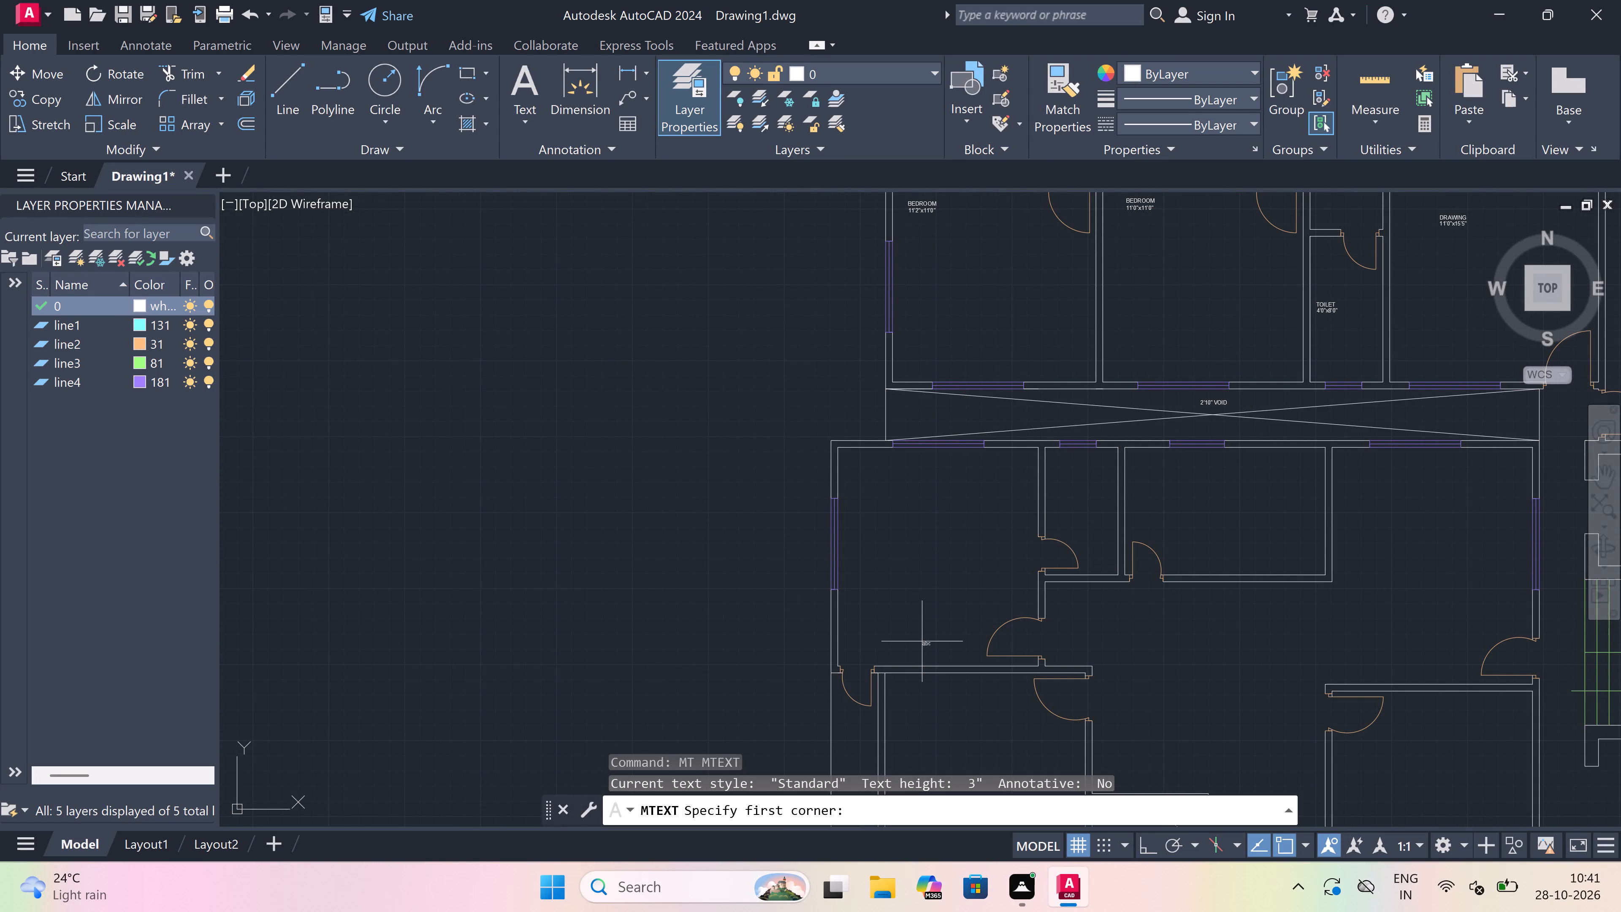
pyautogui.scroll(-2, 922, 638)
pyautogui.scroll(1, 926, 648)
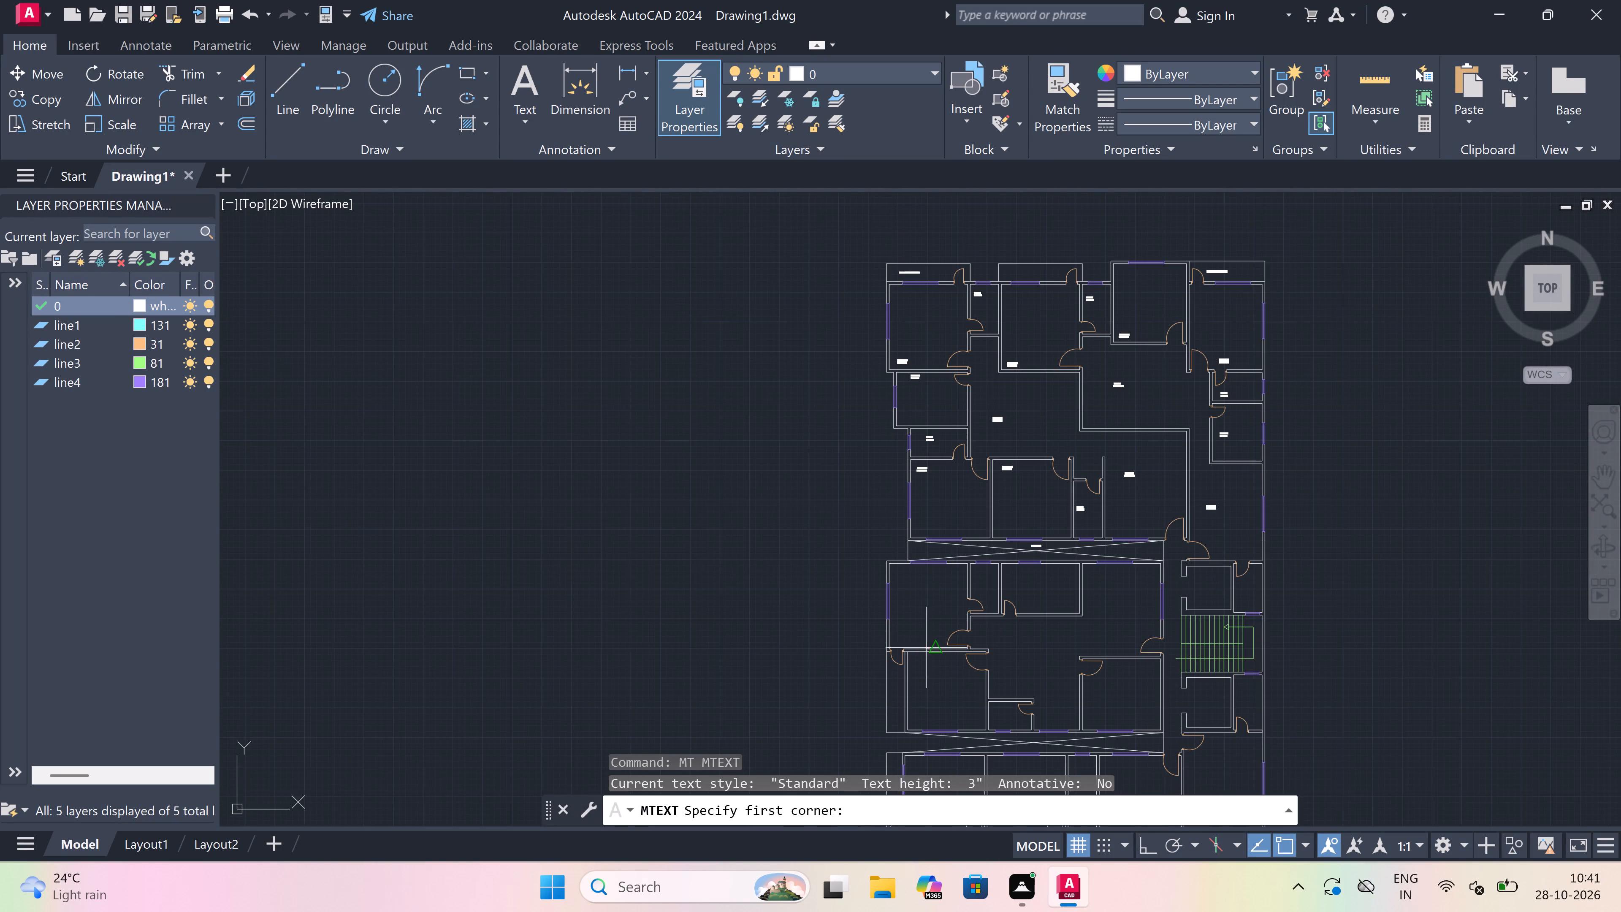
pyautogui.scroll(3, 926, 648)
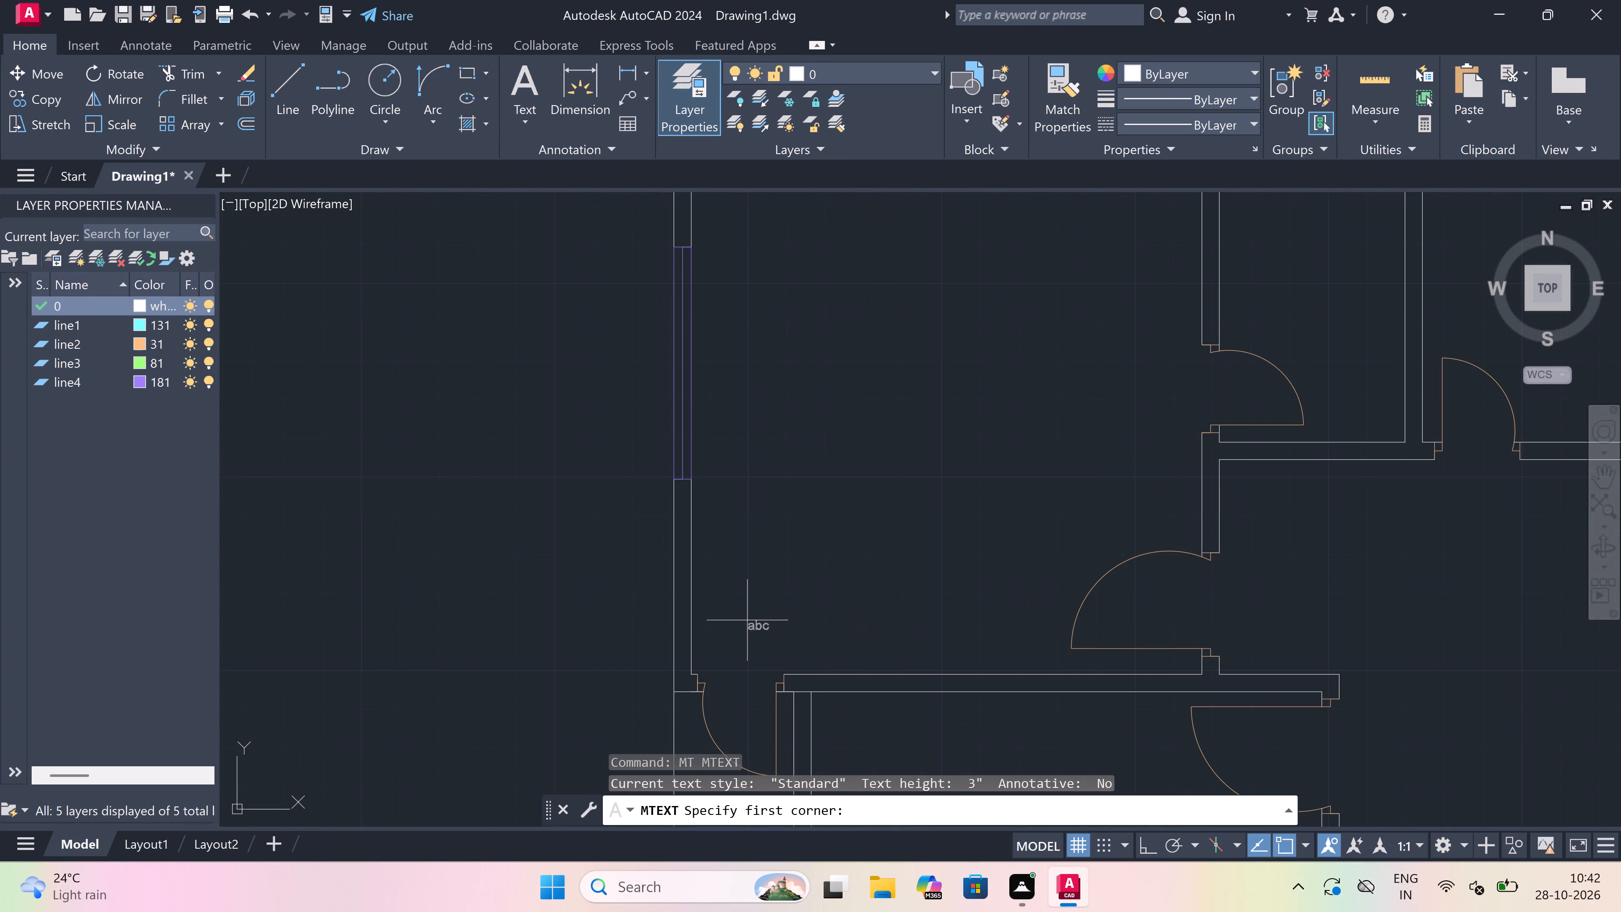
pyautogui.moveTo(747, 620); pyautogui.dragTo(754, 621)
pyautogui.click(1363, 649)
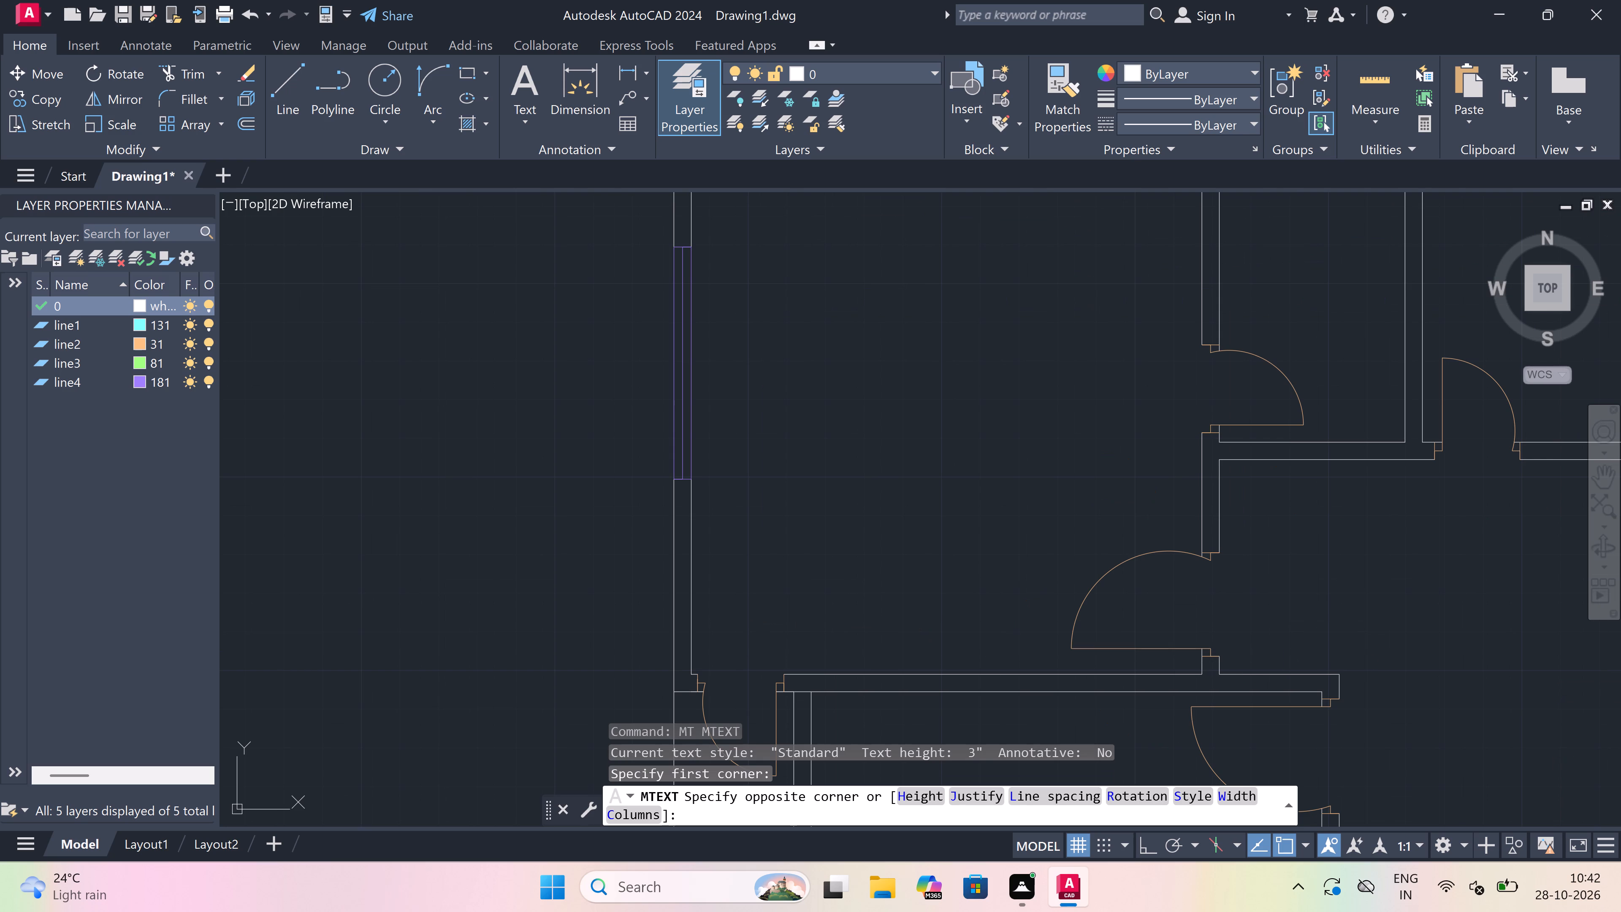
pyautogui.write('BEDROOM')
pyautogui.press('Return')
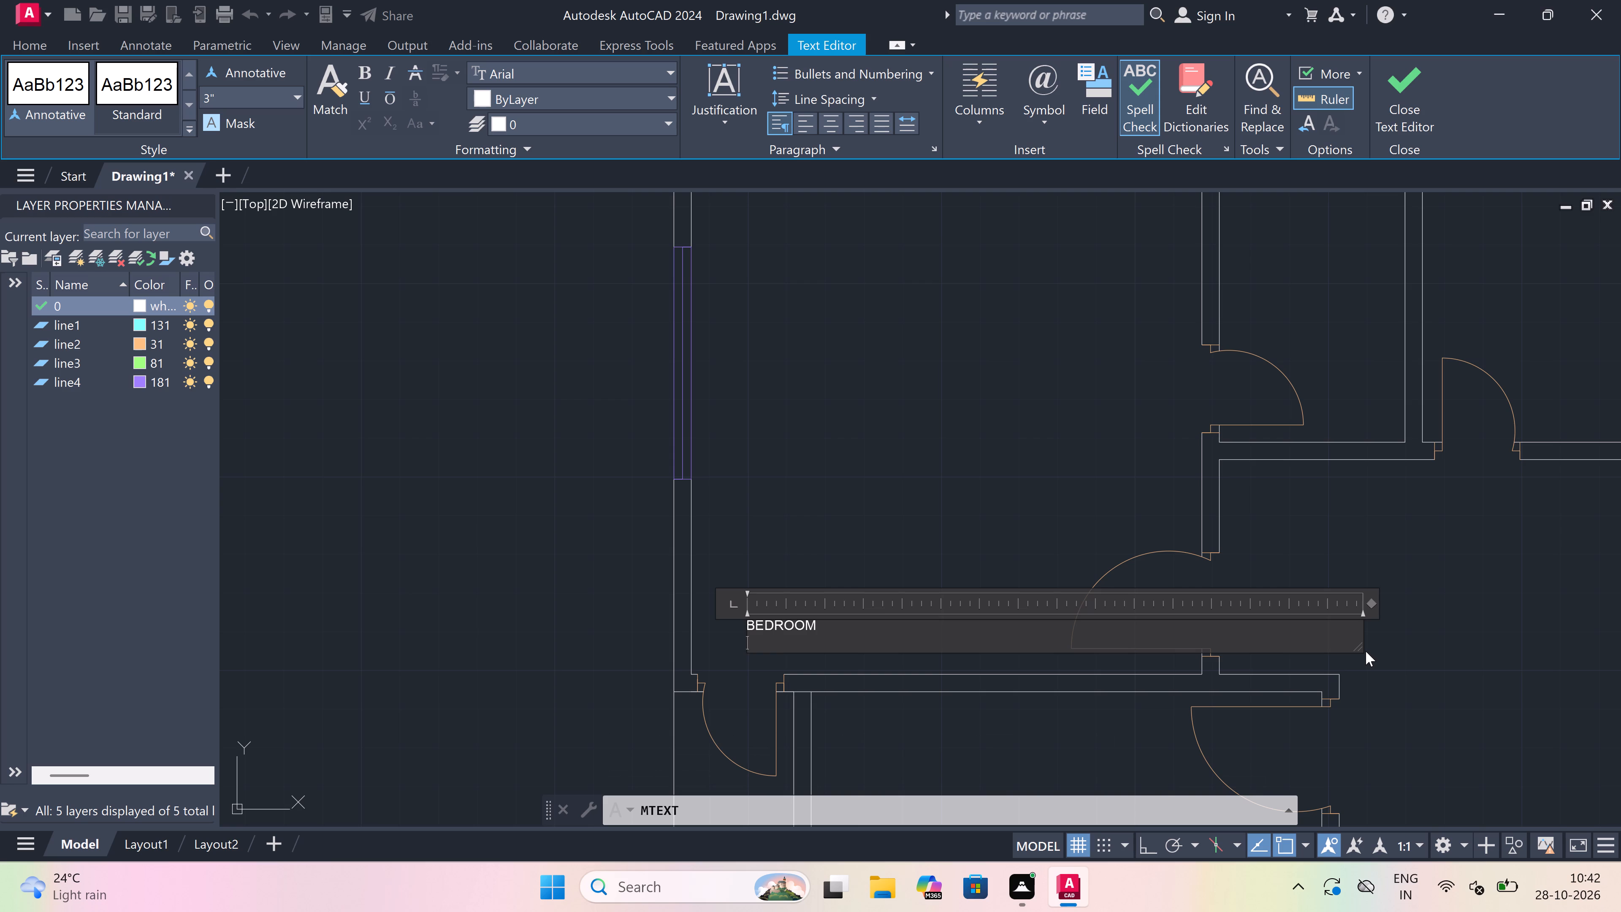
pyautogui.scroll(-2, 1364, 651)
pyautogui.scroll(3, 1213, 655)
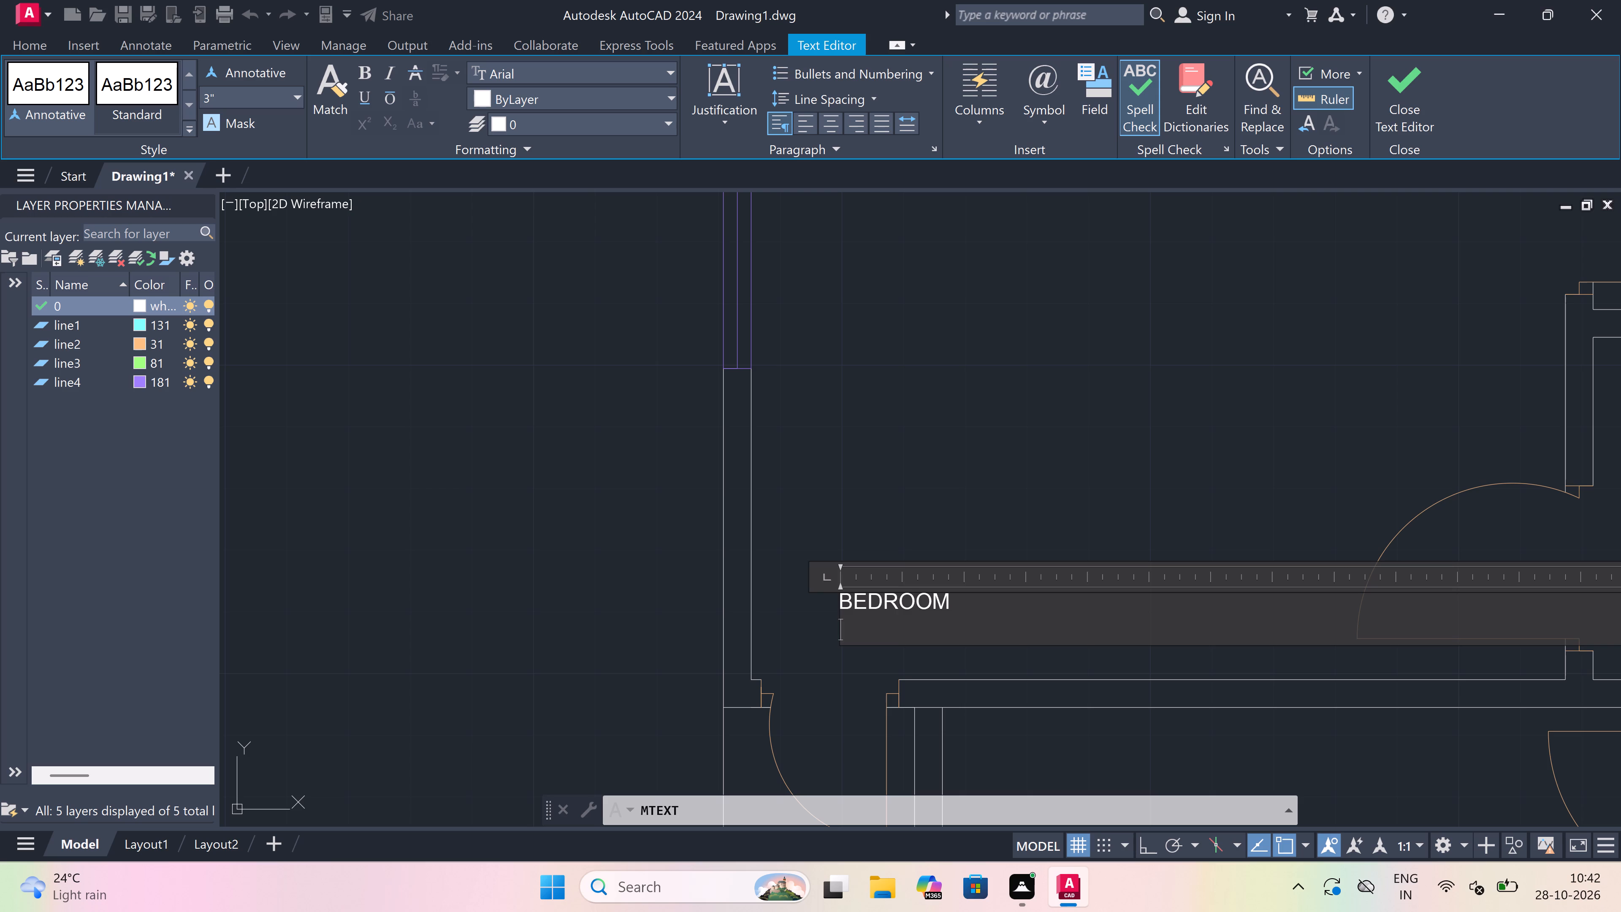
pyautogui.press('1')
pyautogui.write("1'")
pyautogui.press('6')
pyautogui.write('"x')
pyautogui.write('12')
pyautogui.press("'")
pyautogui.press('0')
pyautogui.hotkey('shift', '"')
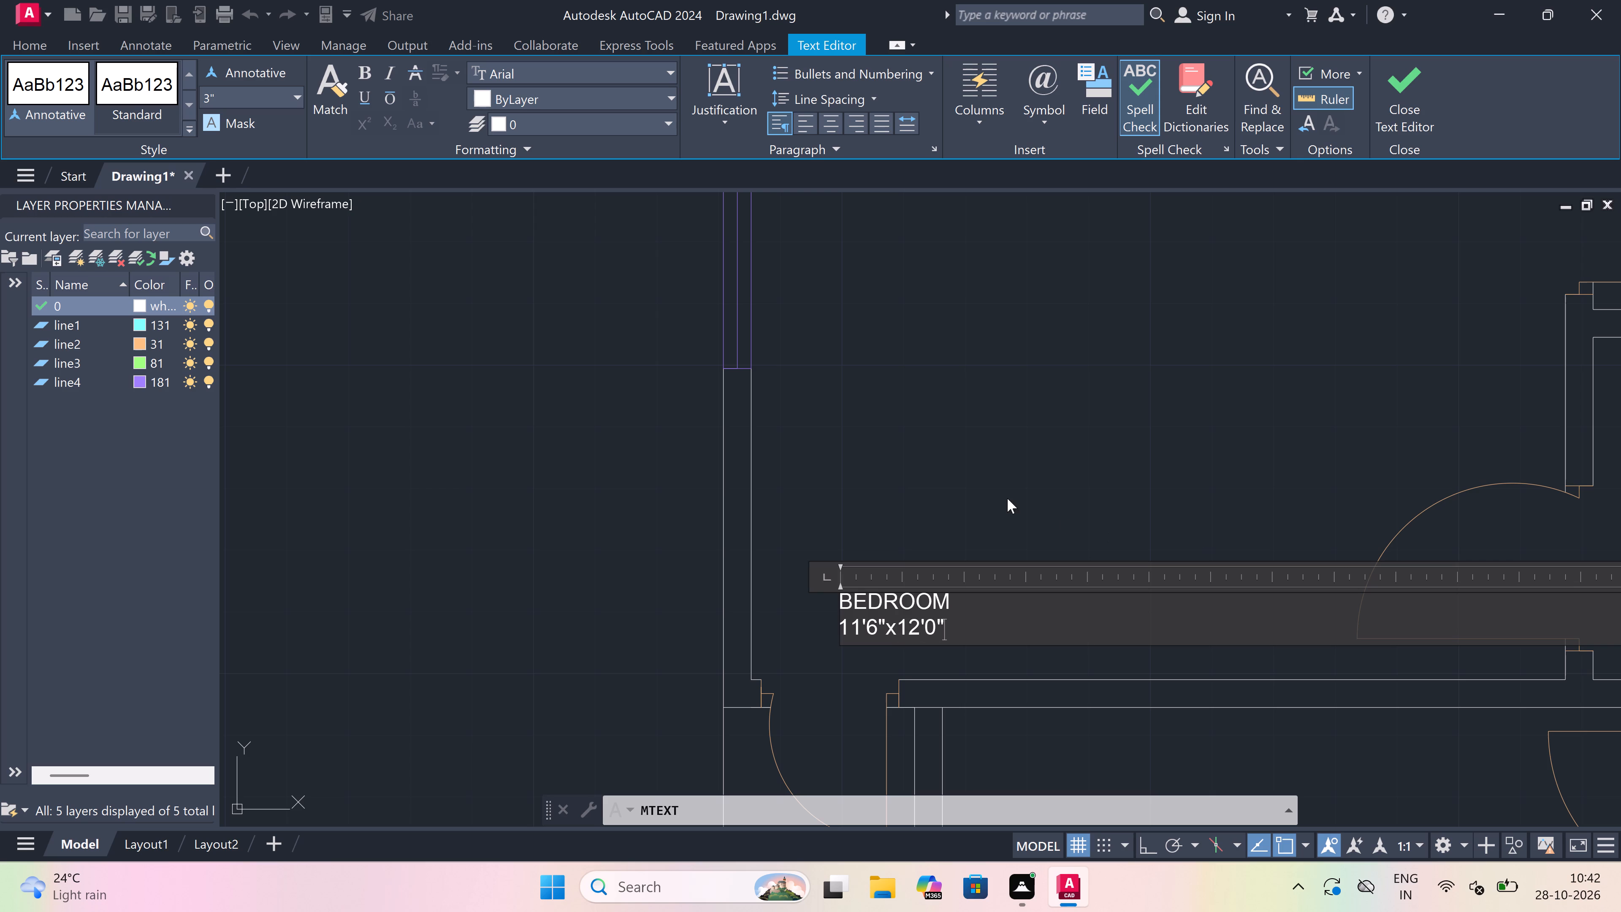
pyautogui.click(1007, 498)
pyautogui.scroll(-3, 1007, 499)
# Label the small room directly east of the 11'6"x12'0" bedroom "TOILET" with "4'0"x7'0"" on the second line.
pyautogui.press('space')
pyautogui.scroll(-3, 1007, 499)
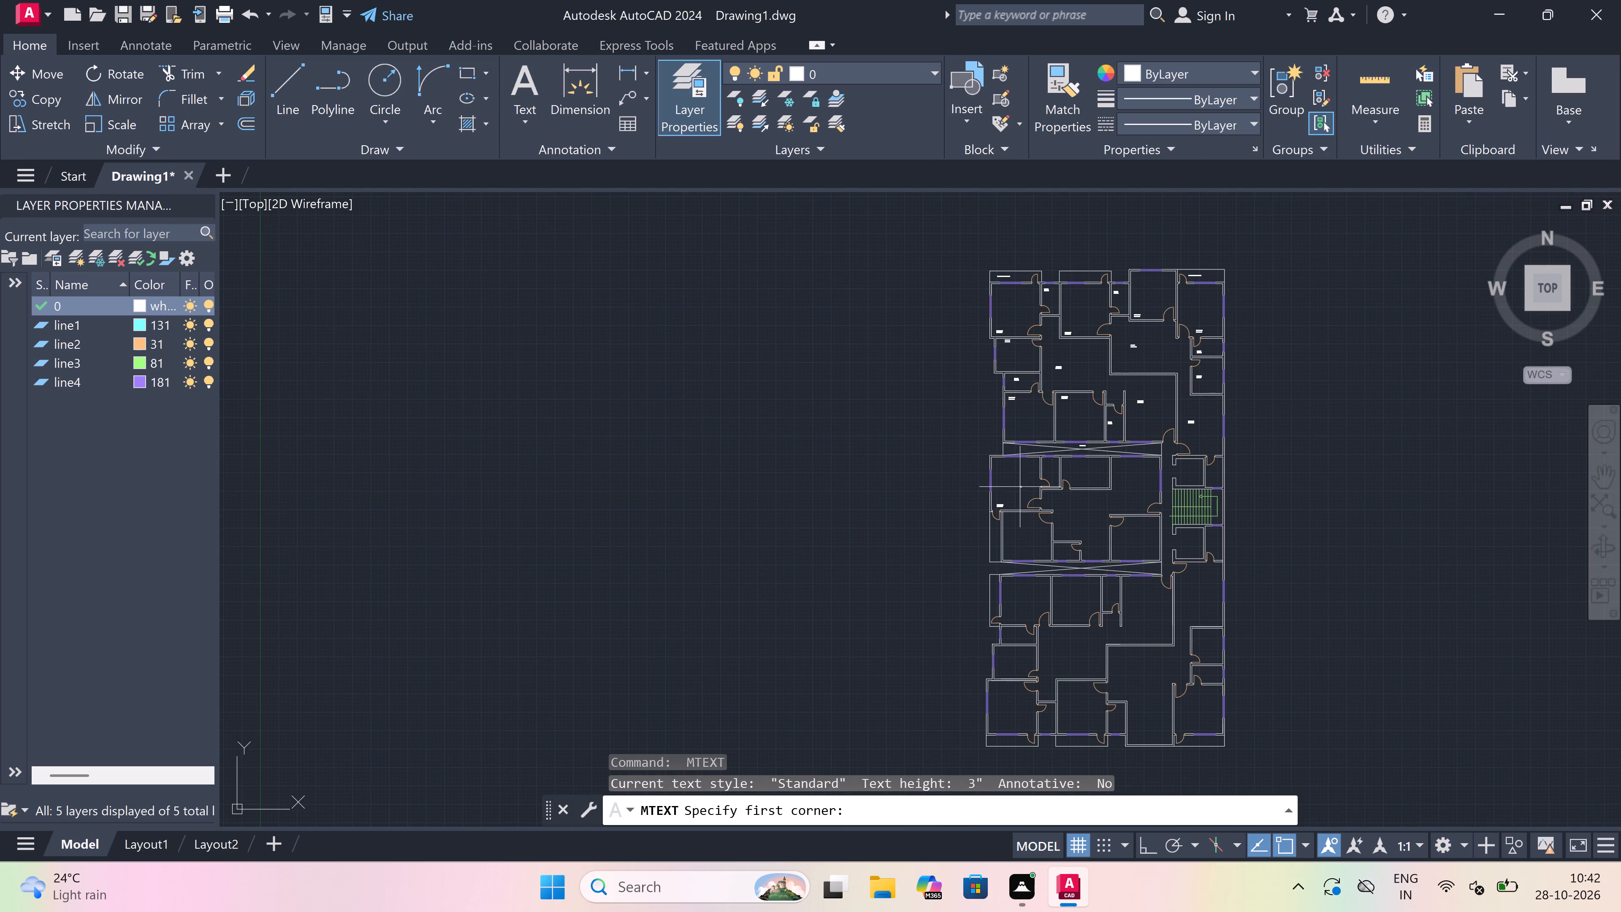
pyautogui.scroll(4, 1039, 463)
pyautogui.scroll(2, 1056, 502)
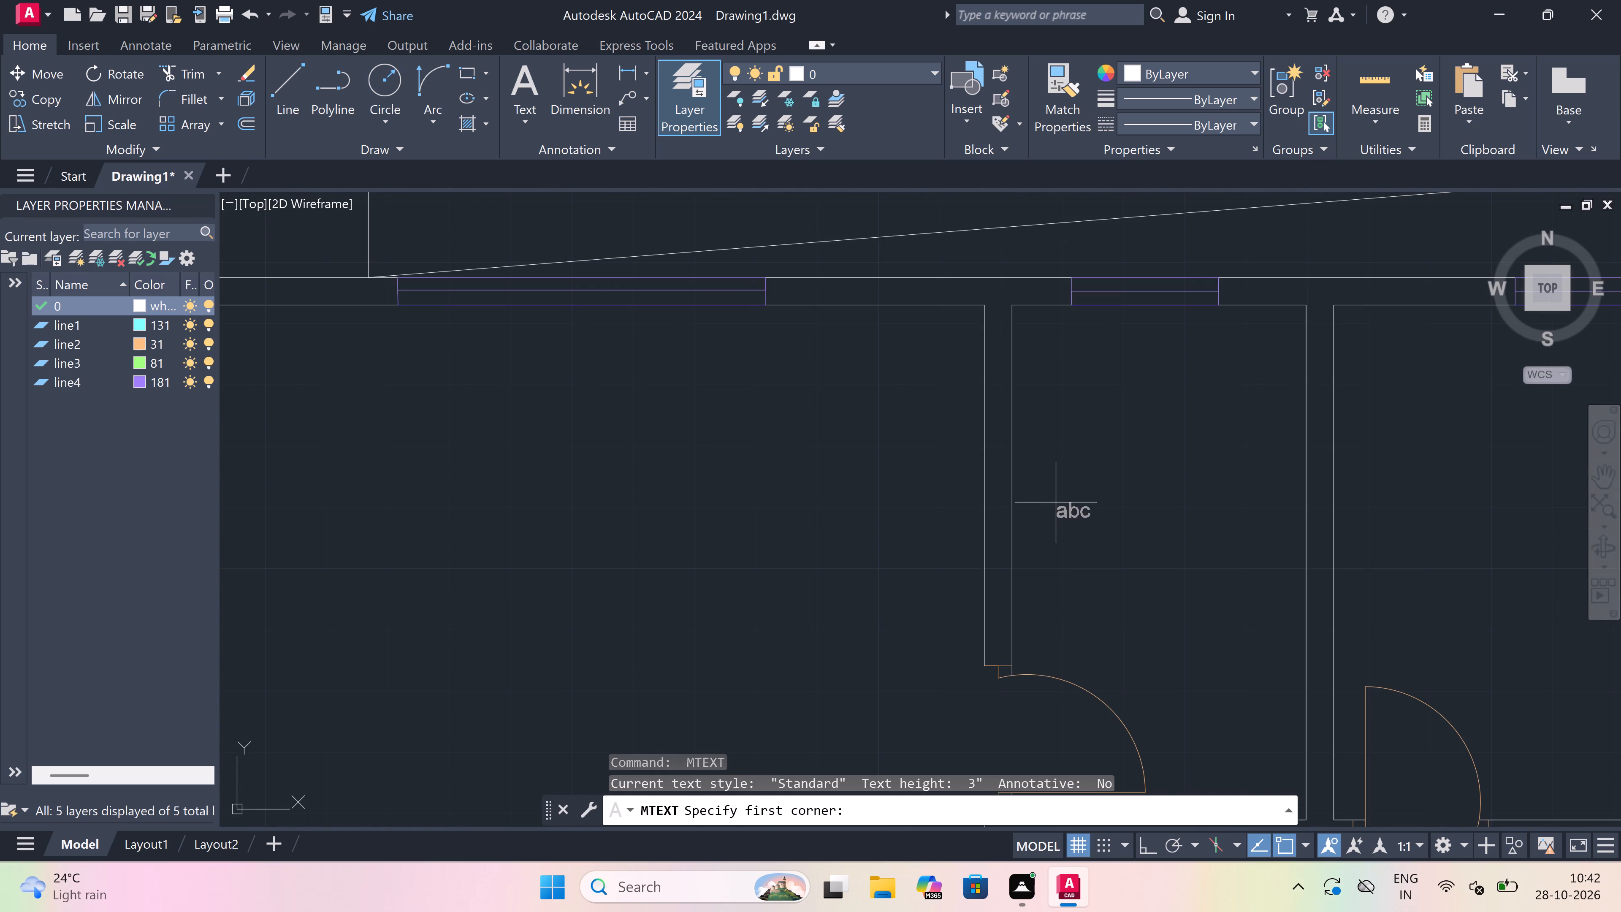
pyautogui.click(1056, 502)
pyautogui.click(1498, 494)
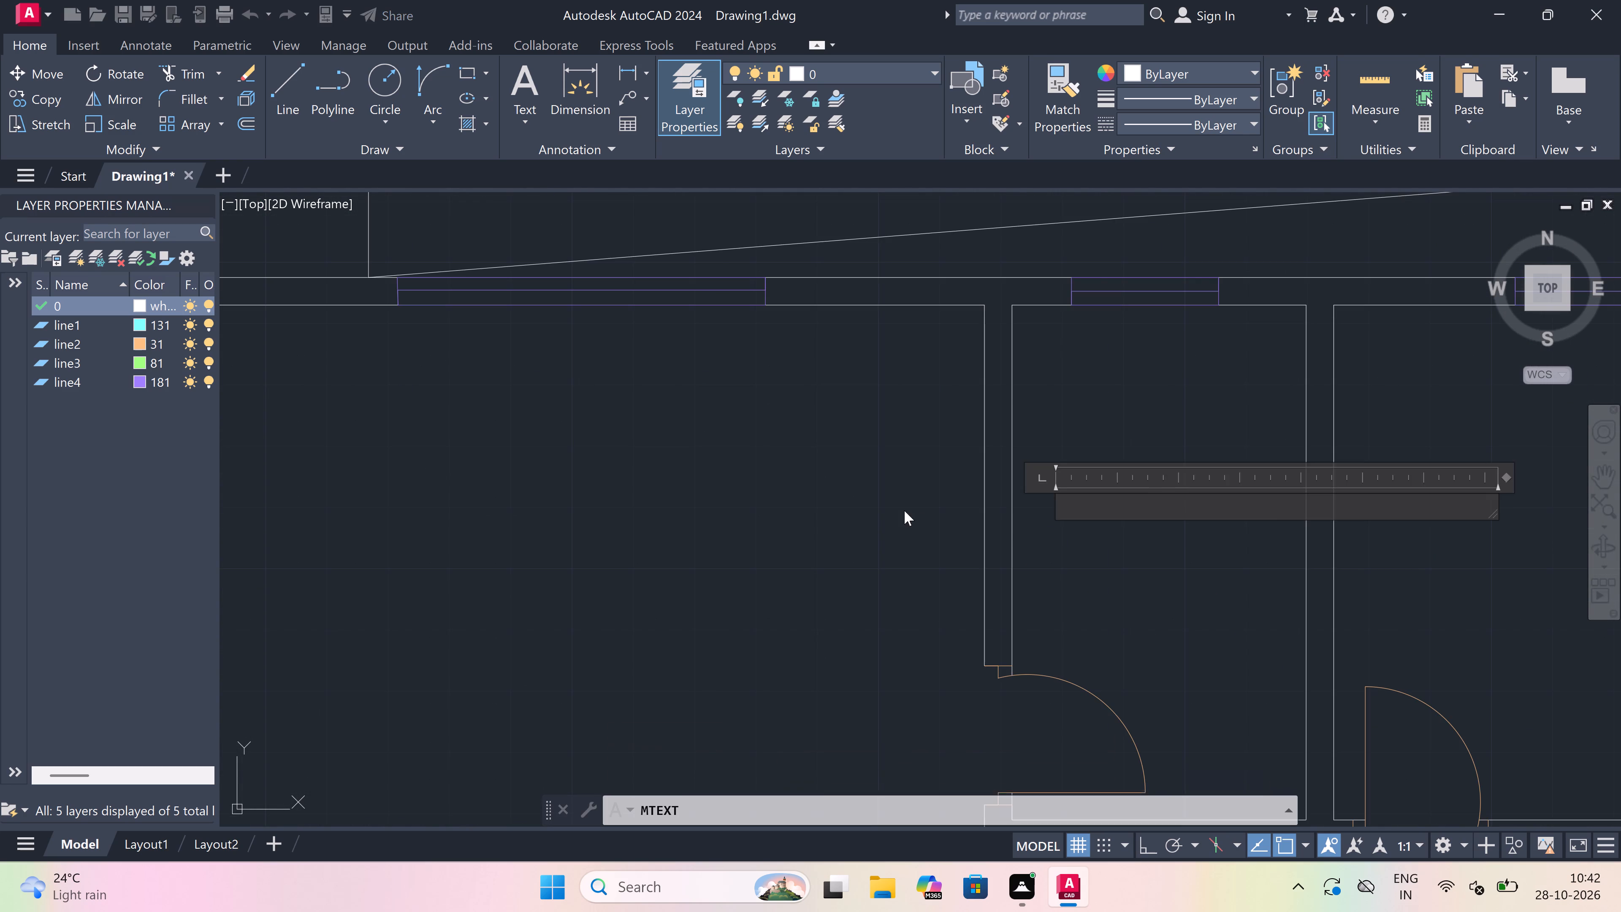
pyautogui.scroll(-3, 904, 510)
pyautogui.scroll(3, 953, 510)
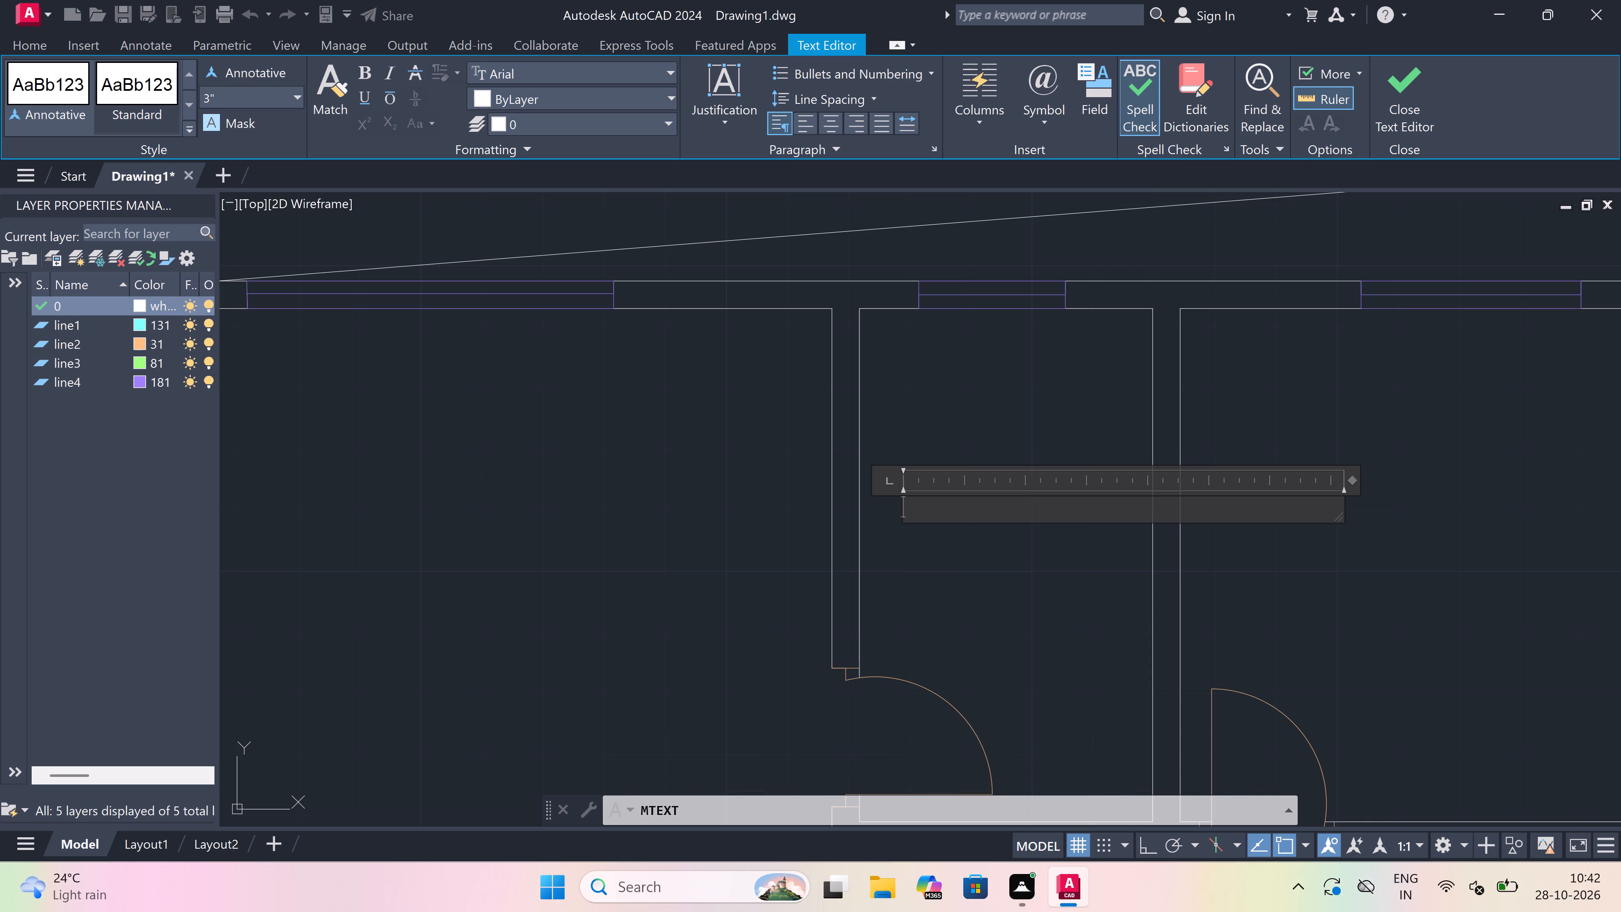
pyautogui.write('TOILET')
pyautogui.press('Return')
pyautogui.write("4'0")
pyautogui.hotkey('shift', '"')
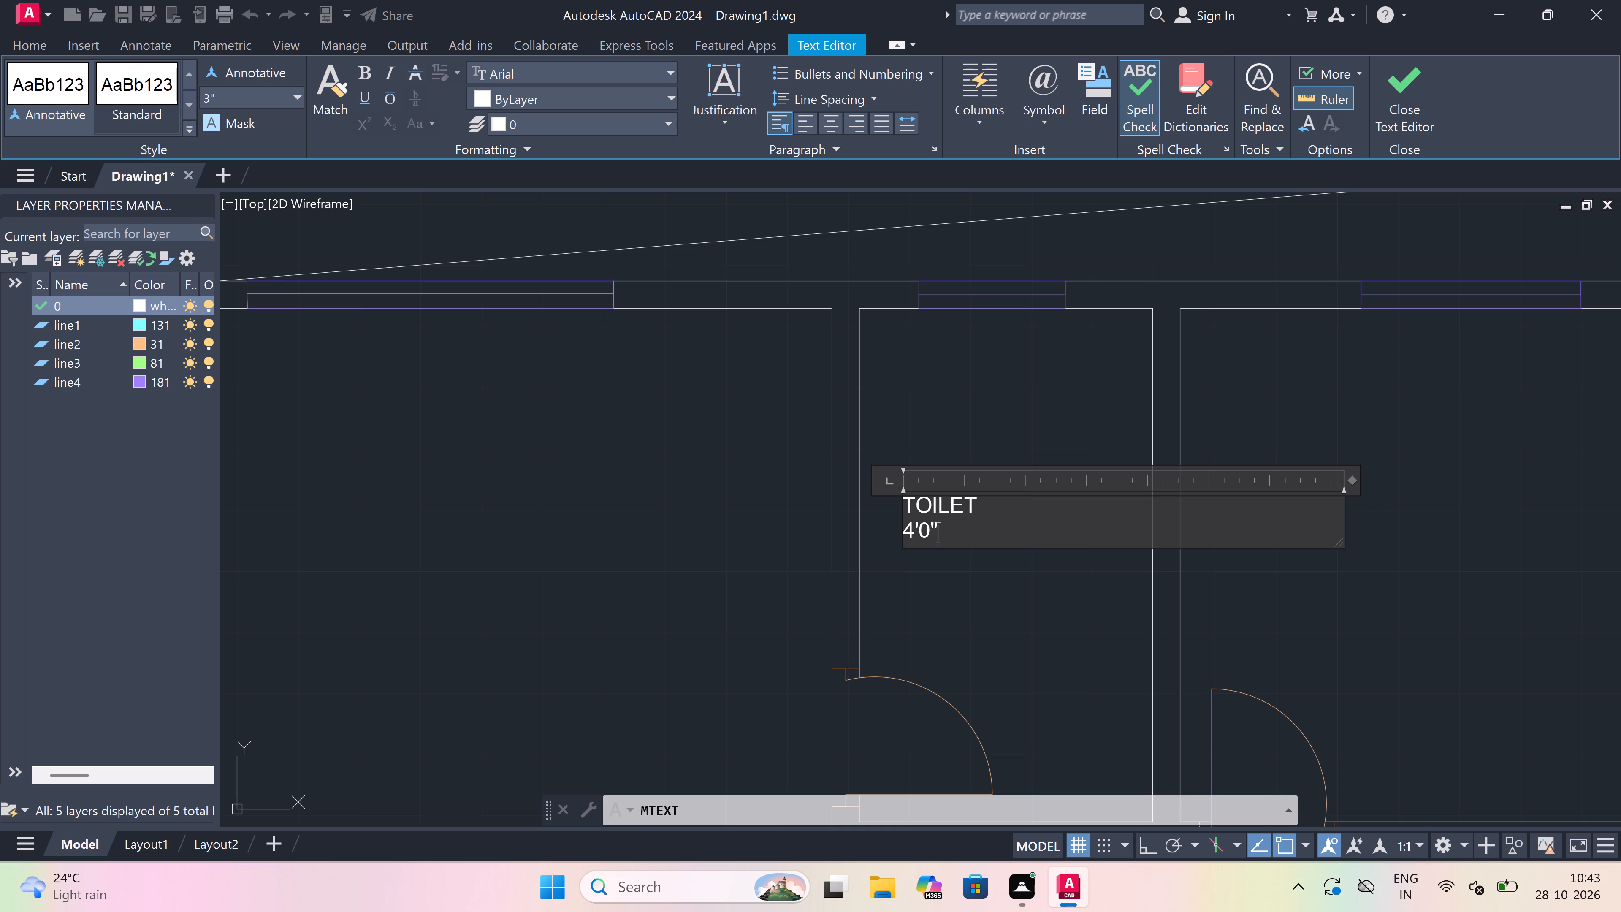
pyautogui.write('7\'0"')
pyautogui.scroll(3, 903, 531)
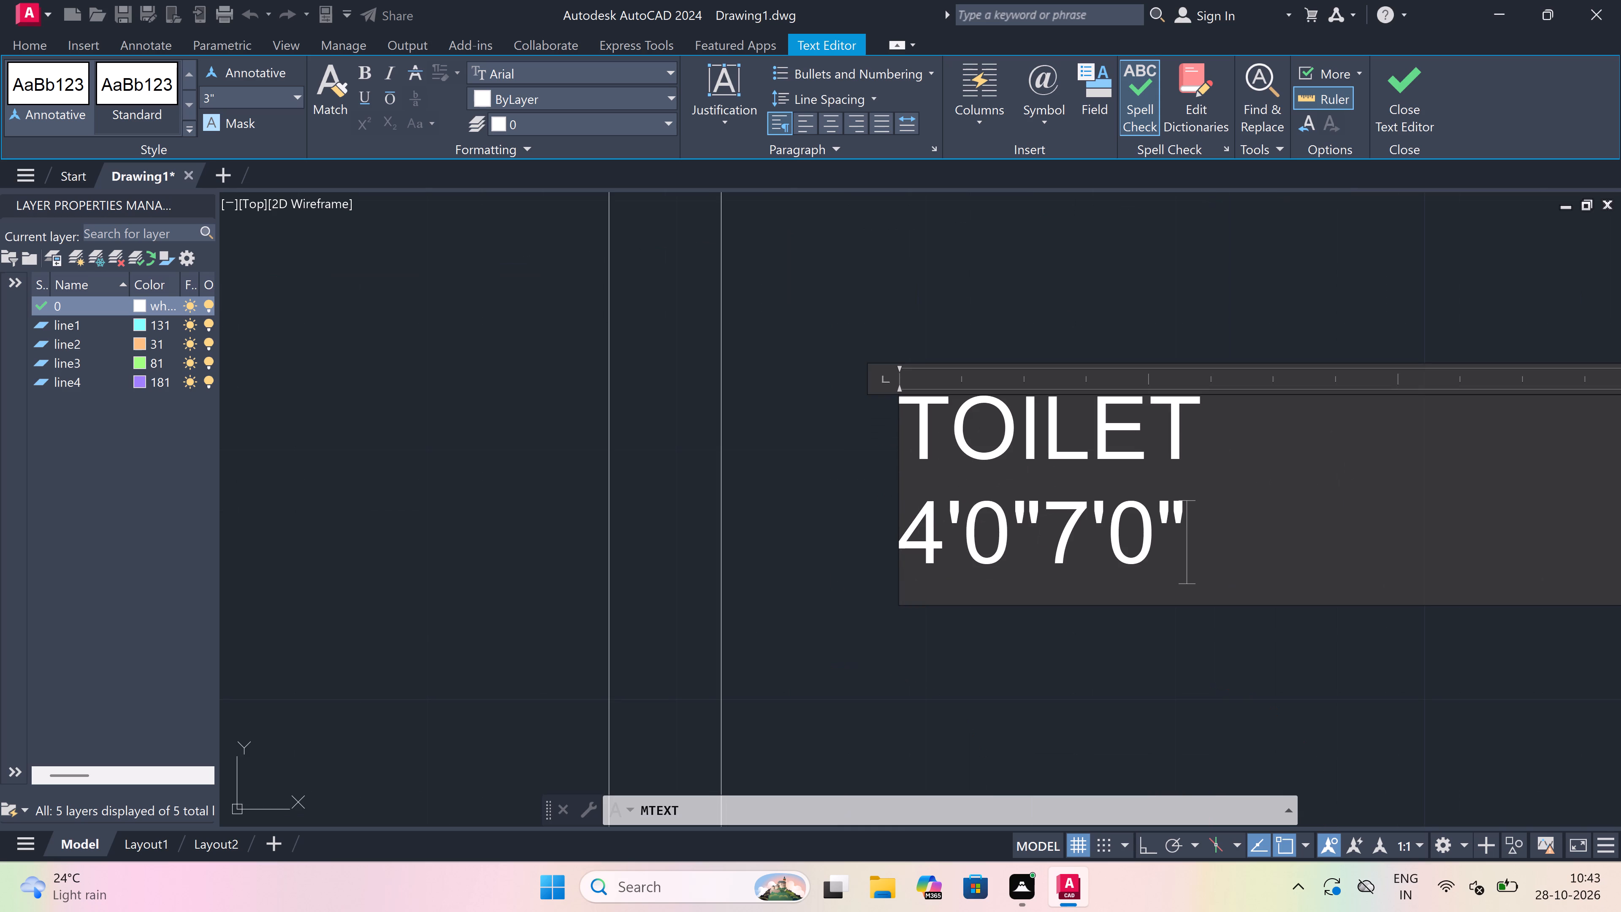
pyautogui.click(1049, 563)
pyautogui.press('x')
pyautogui.click(1041, 649)
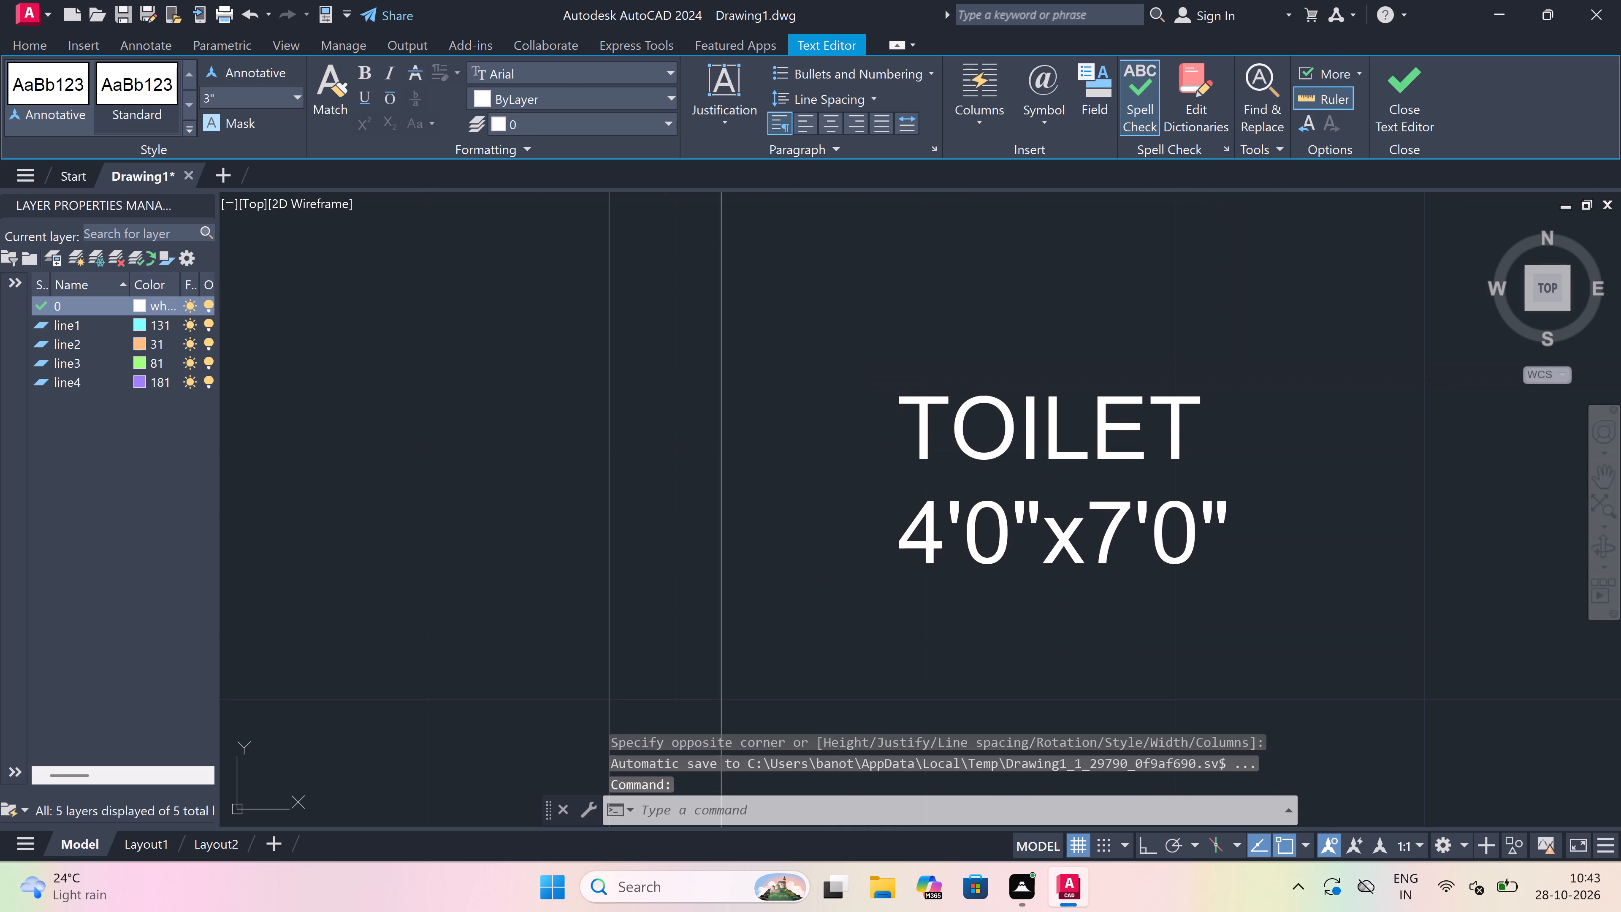
pyautogui.scroll(-6, 989, 487)
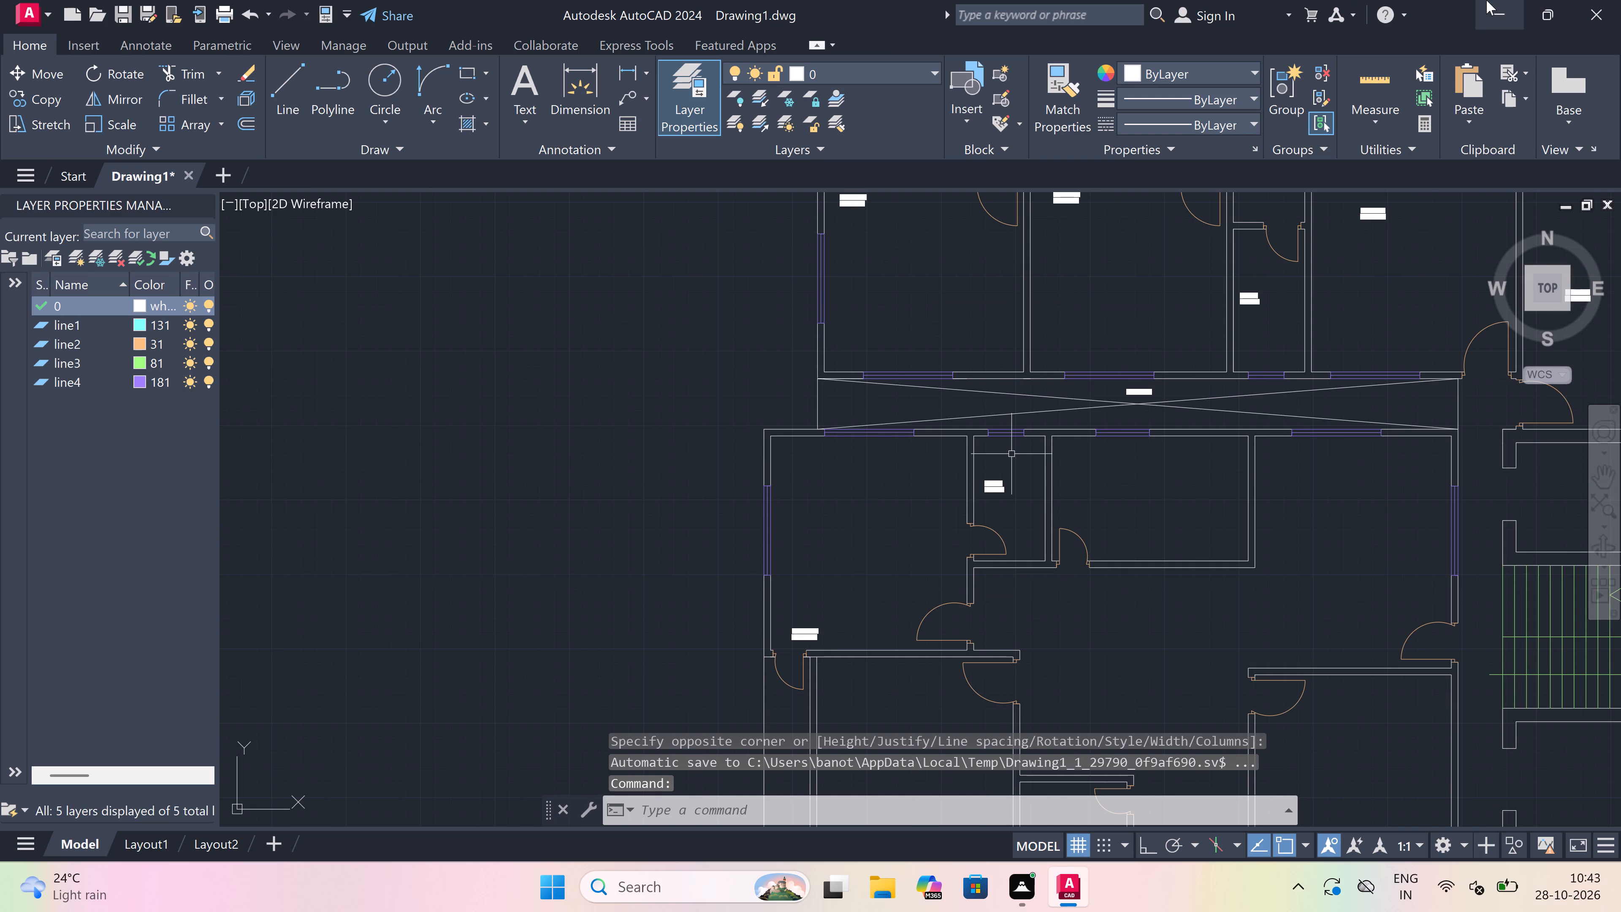
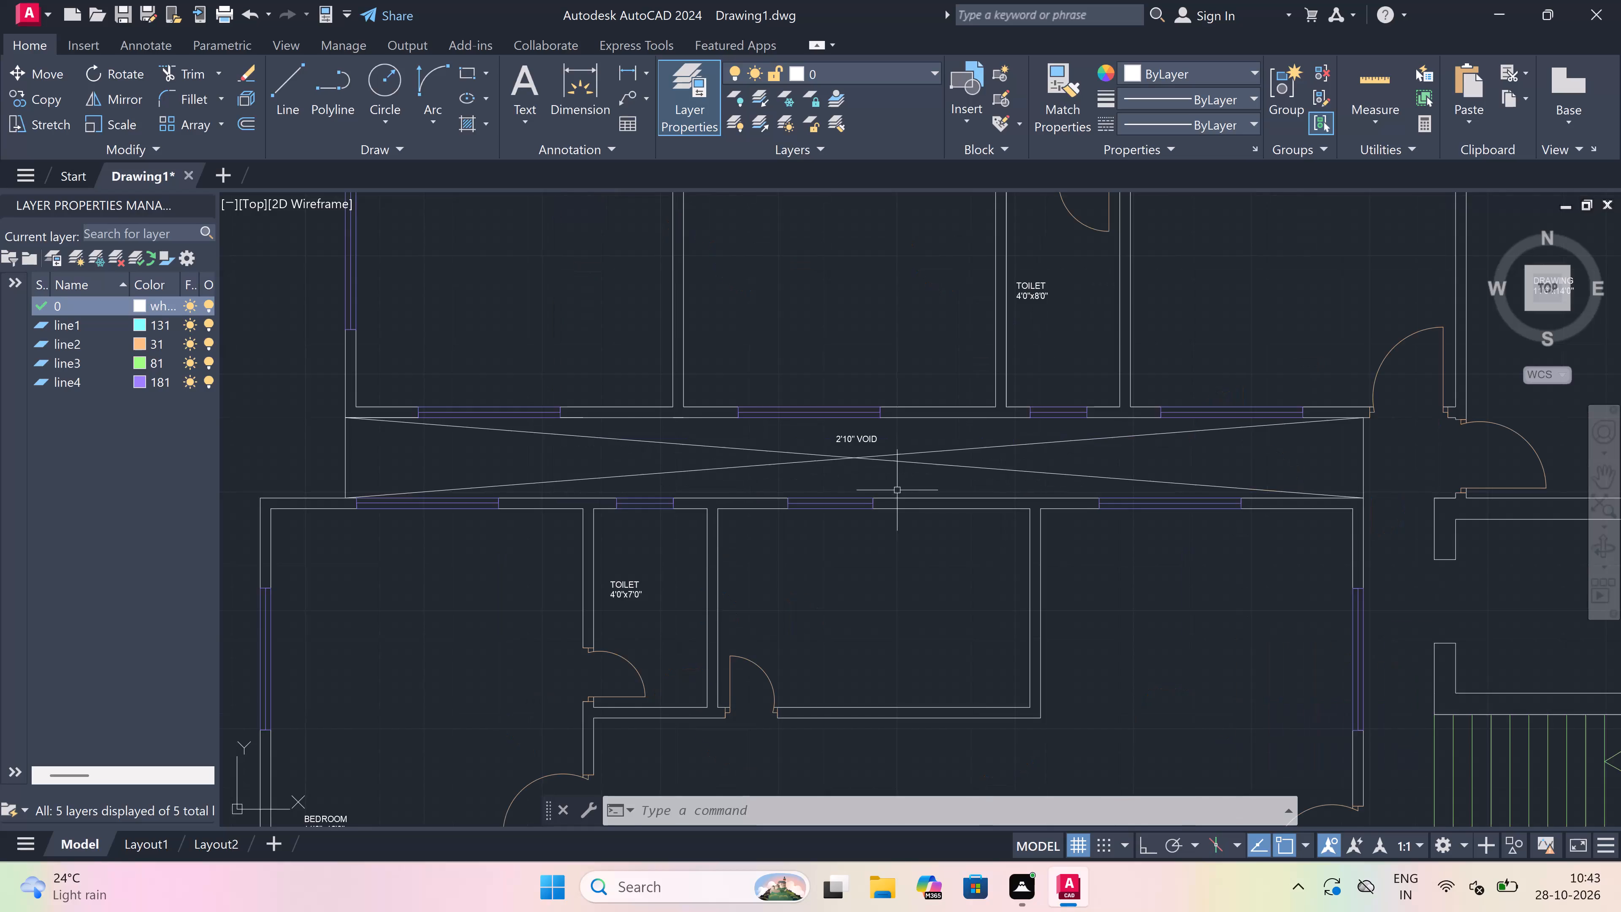
# Add a multiline text label "DRAWING" with 11'0"x13'0" beneath it in the room east of the 4'0"x7'0" toilet.
pyautogui.scroll(1, 874, 517)
pyautogui.scroll(-3, 874, 517)
pyautogui.scroll(3, 851, 548)
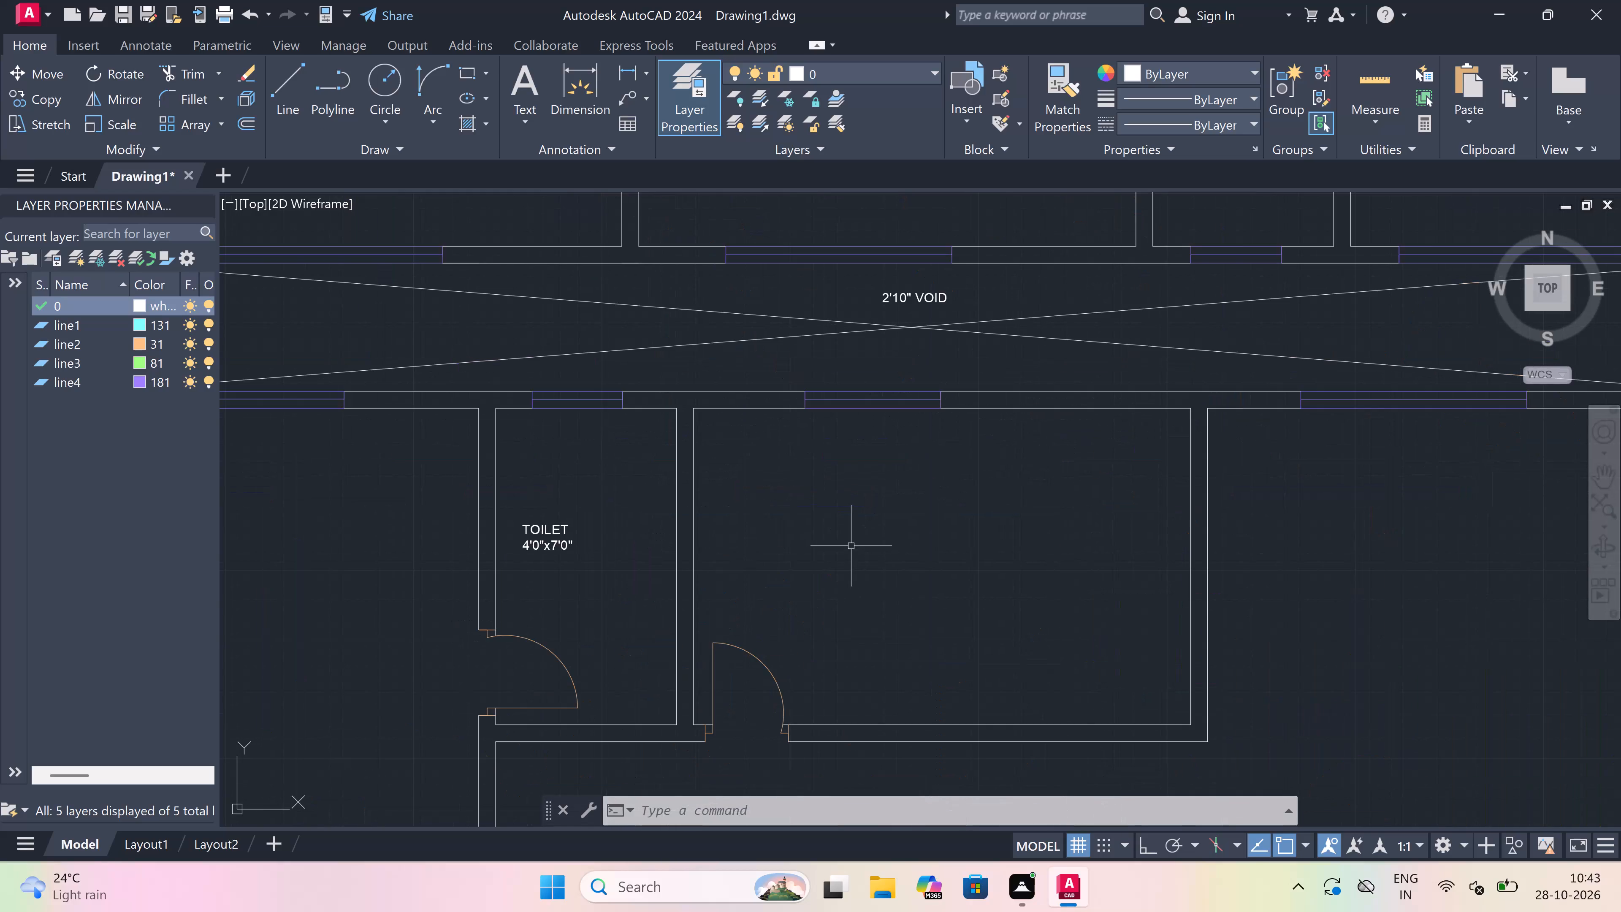
pyautogui.press('space')
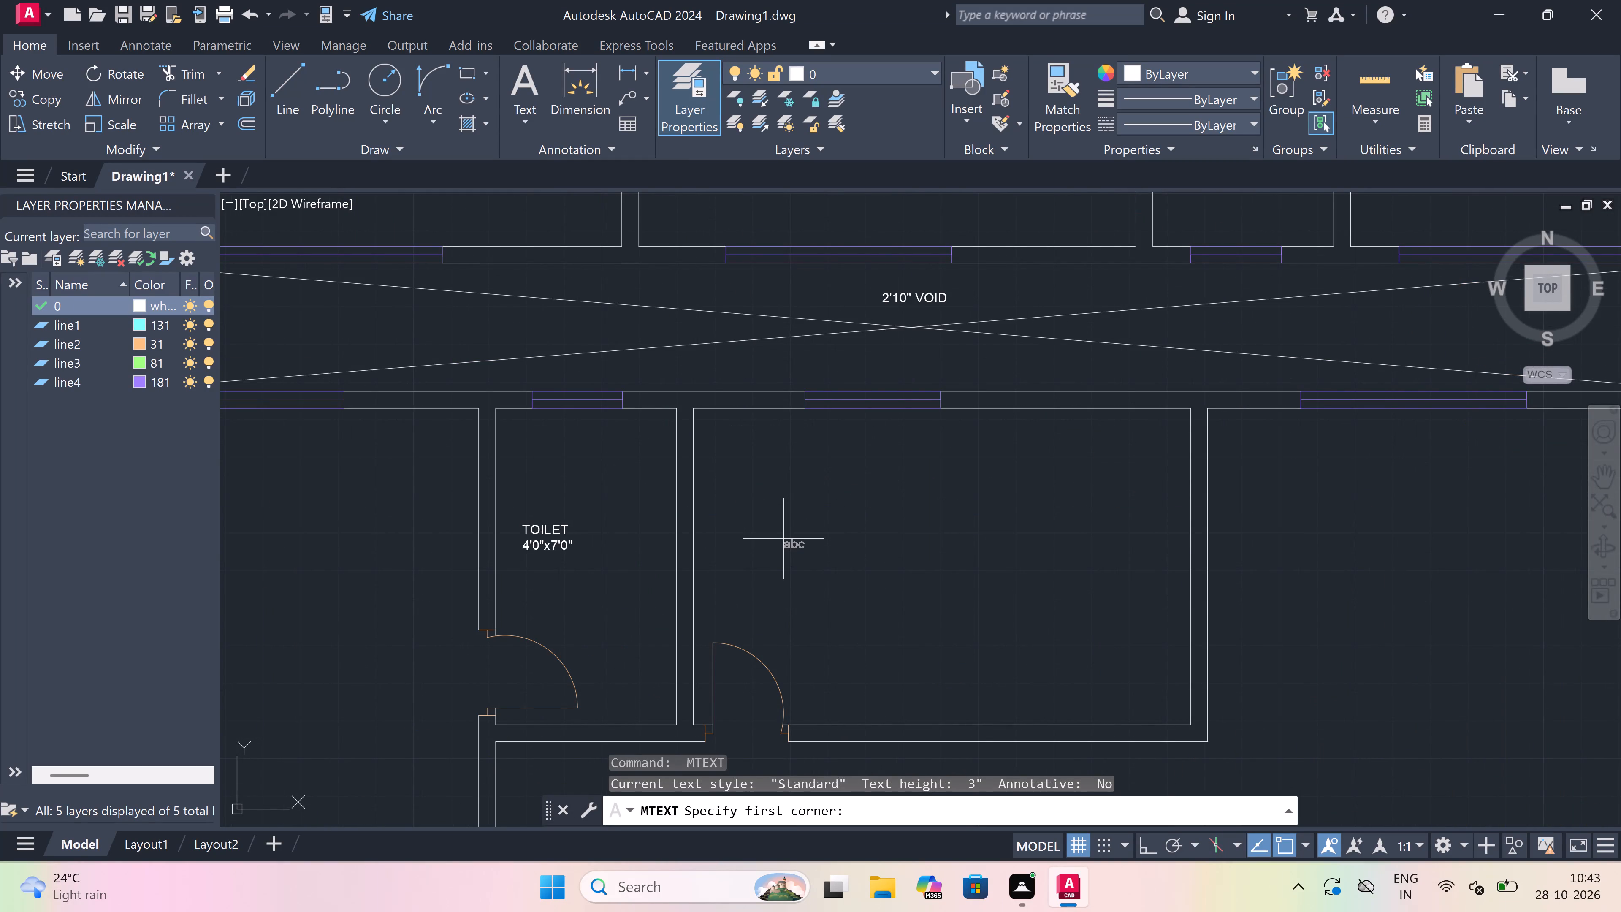
pyautogui.scroll(1, 783, 539)
pyautogui.moveTo(783, 537); pyautogui.dragTo(796, 538)
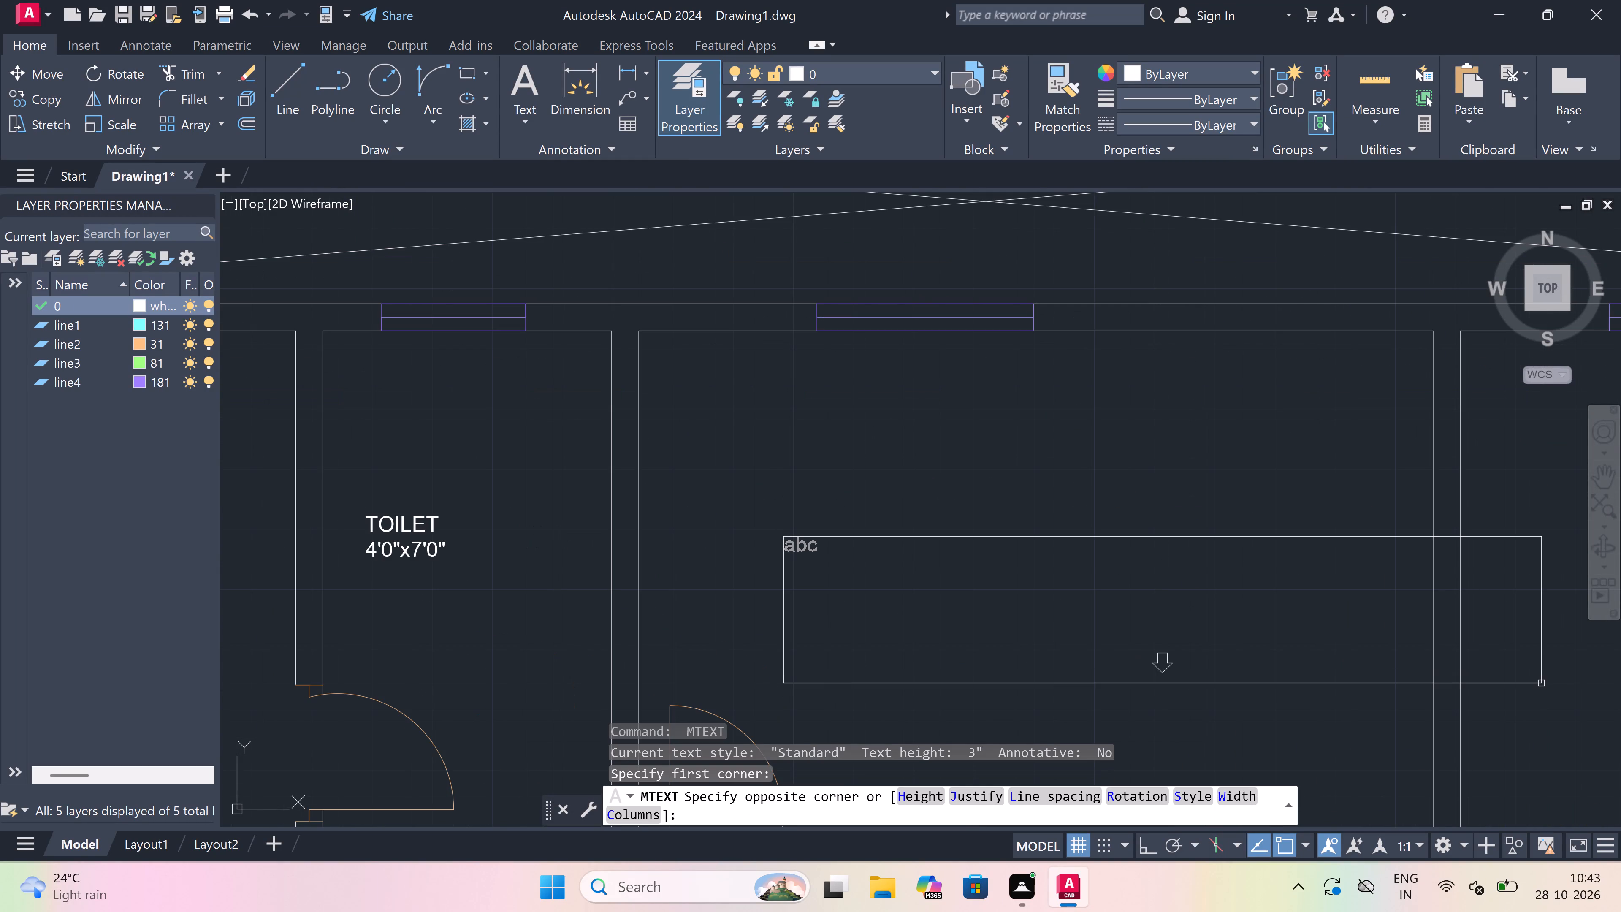
pyautogui.click(1524, 649)
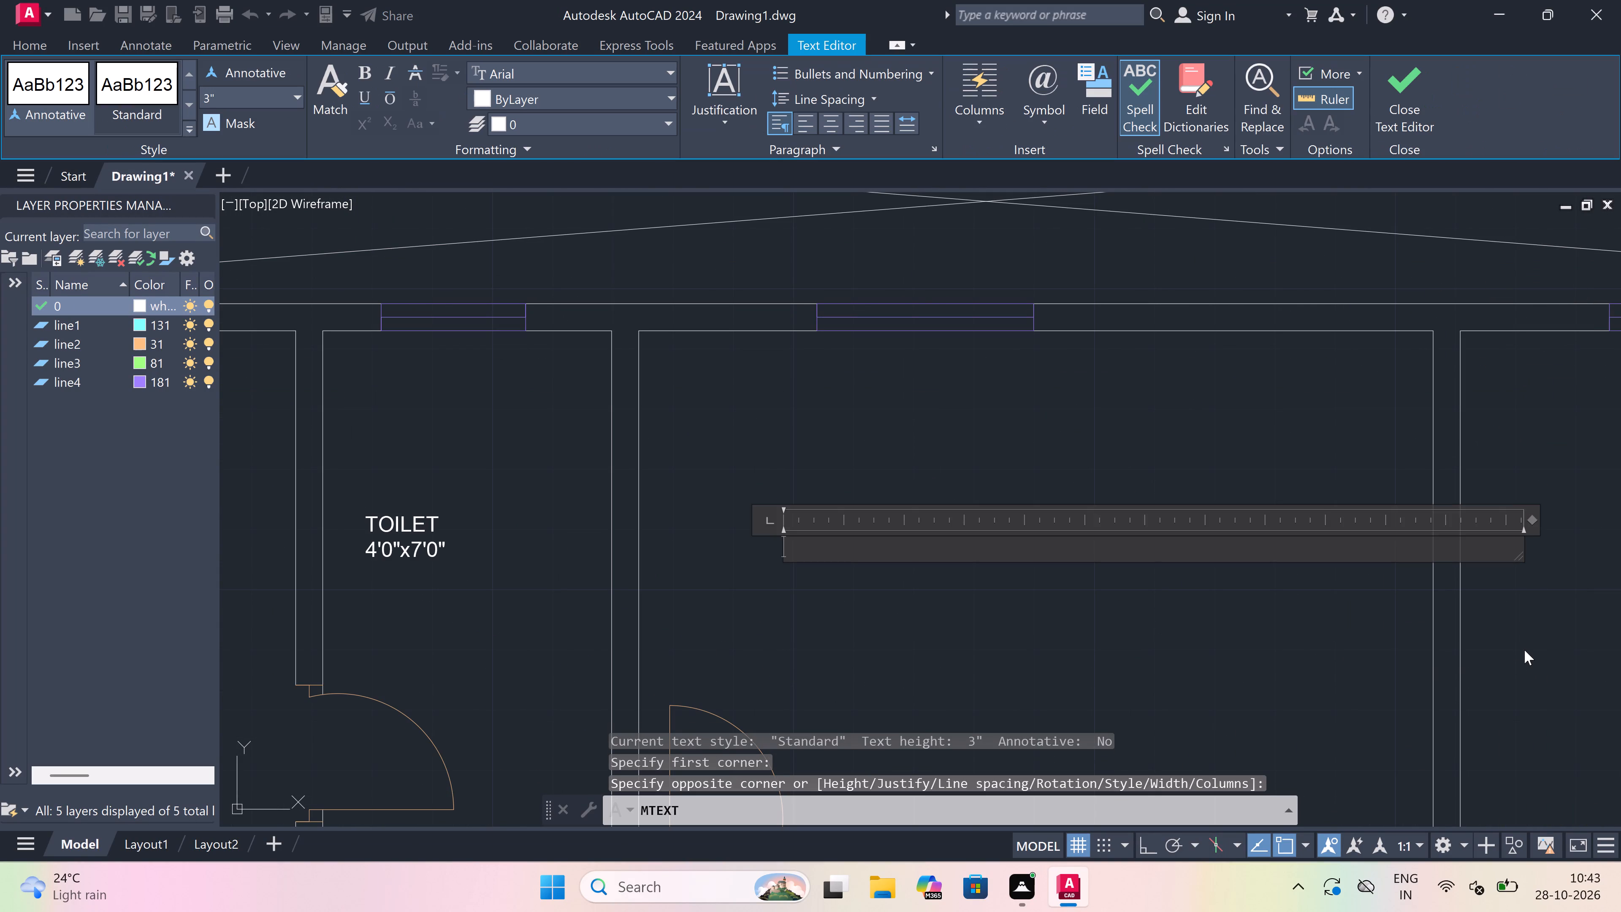
pyautogui.write('DRAWING')
pyautogui.press('Return')
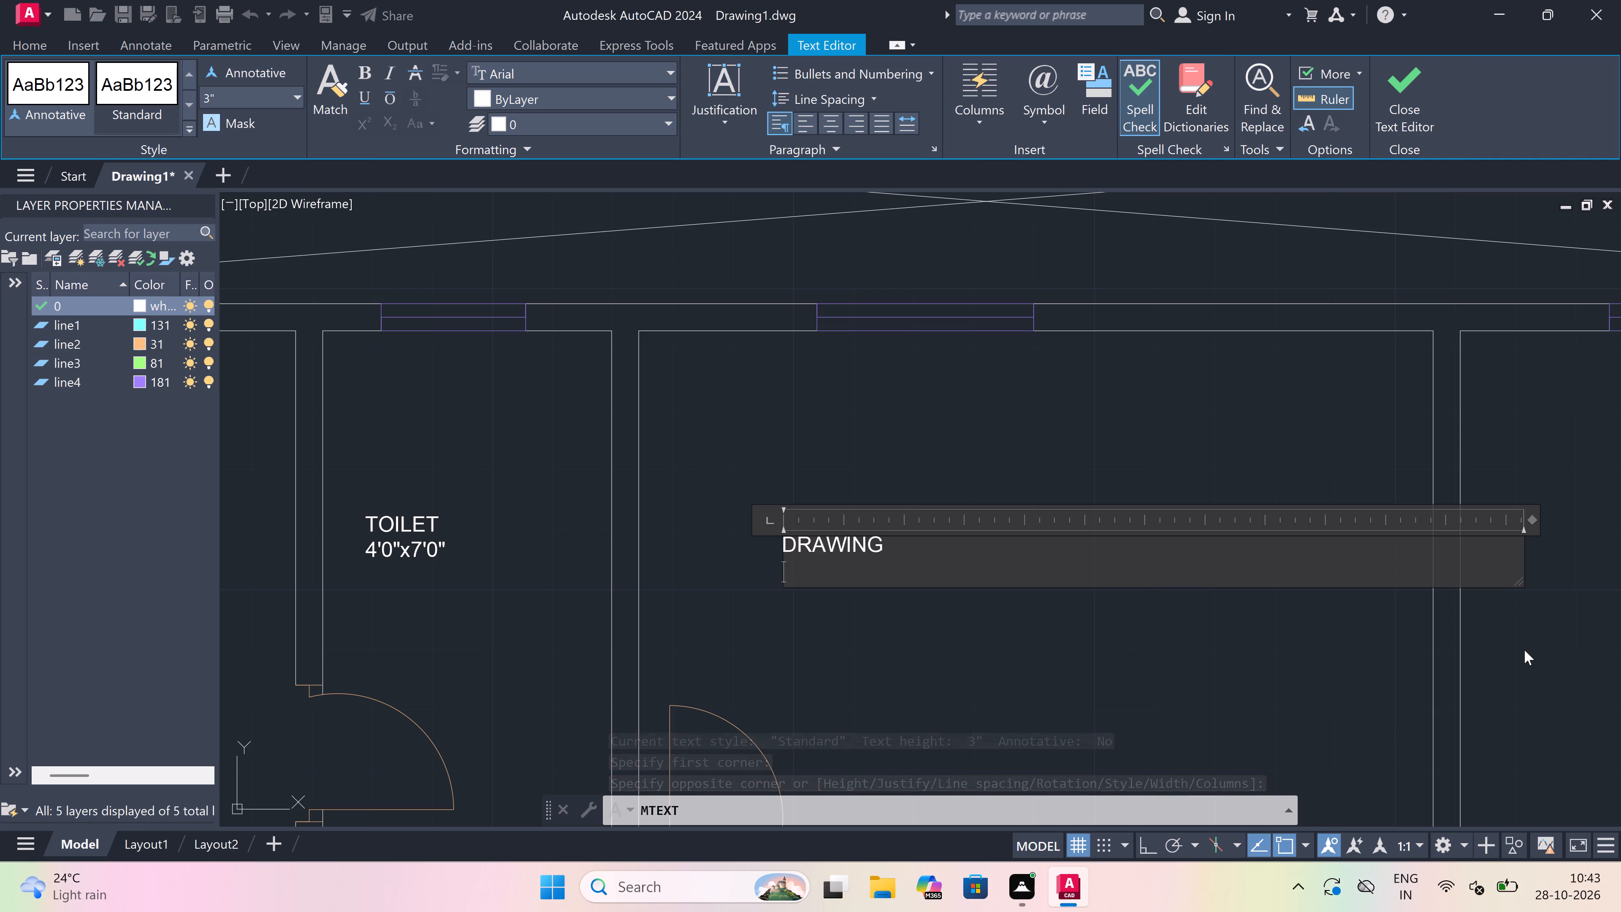
pyautogui.write('11')
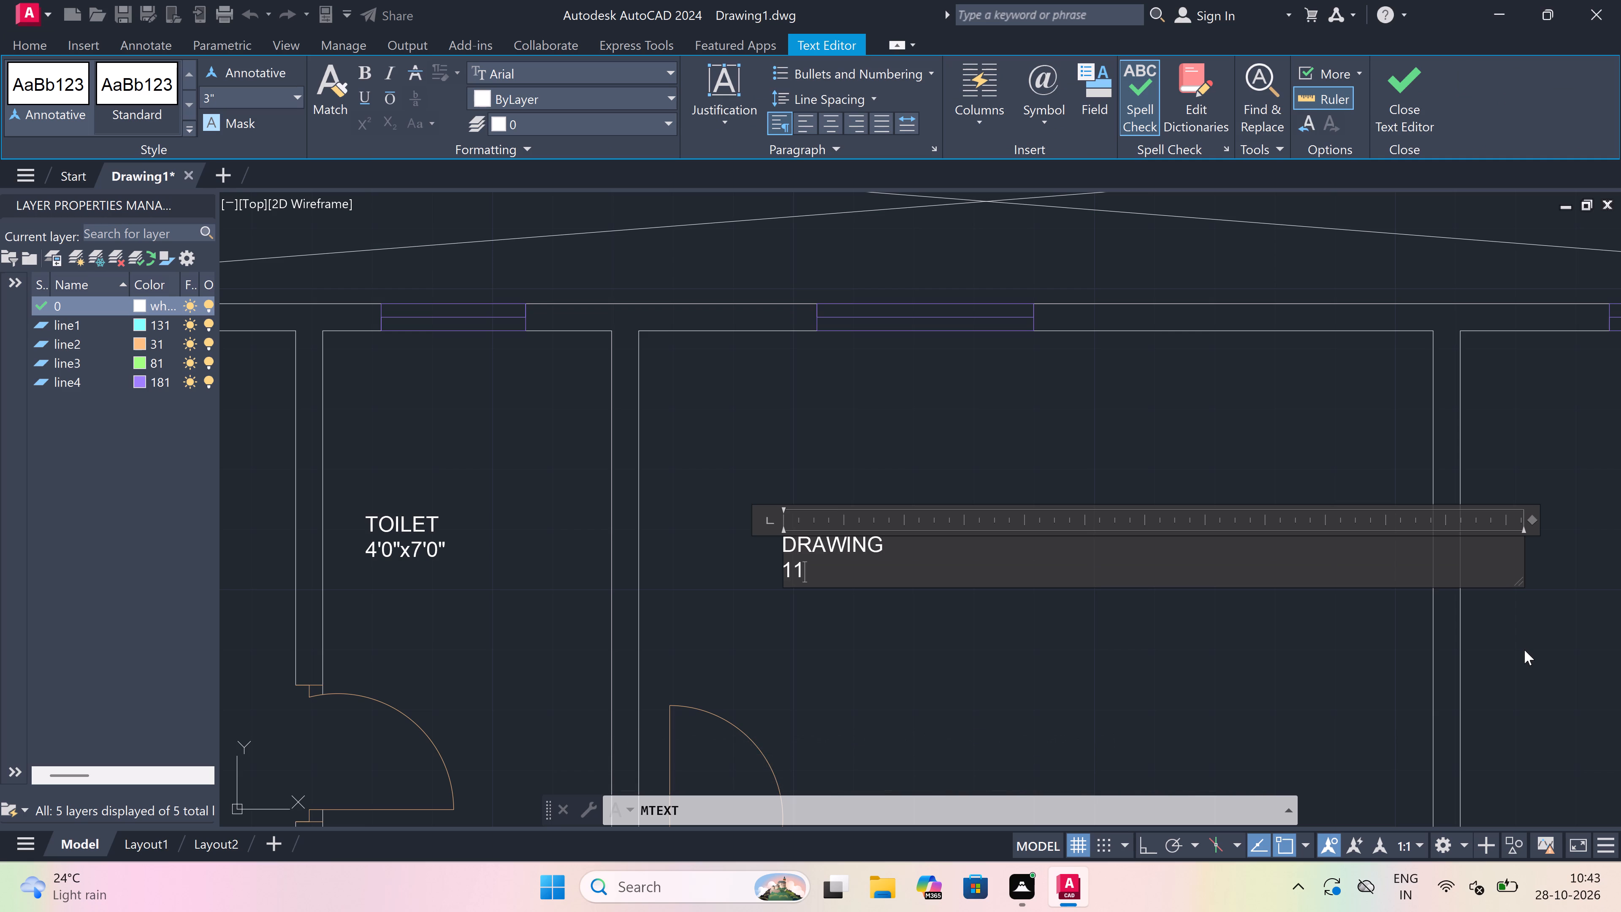
pyautogui.write("'0")
pyautogui.write('"x')
pyautogui.write('13\'0"')
pyautogui.click(1114, 632)
# Label the adjoining space at the east end below the 2'10" void "DRAWING" with 11'0"x13'0" on the second line.
pyautogui.press('space')
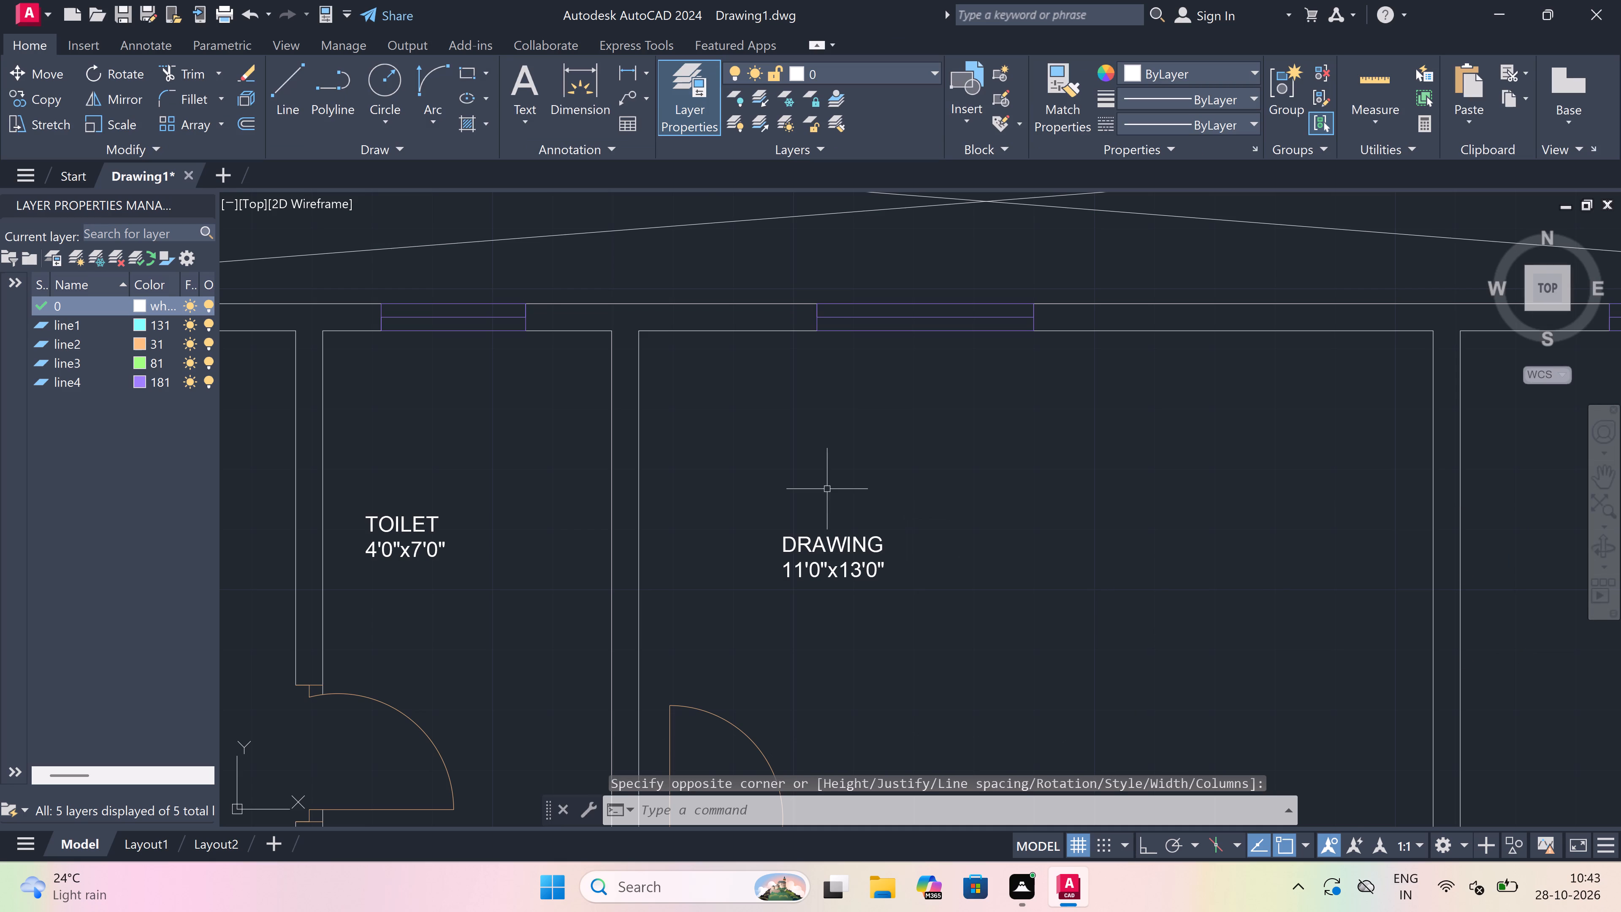
pyautogui.scroll(-3, 827, 488)
pyautogui.scroll(1, 1155, 497)
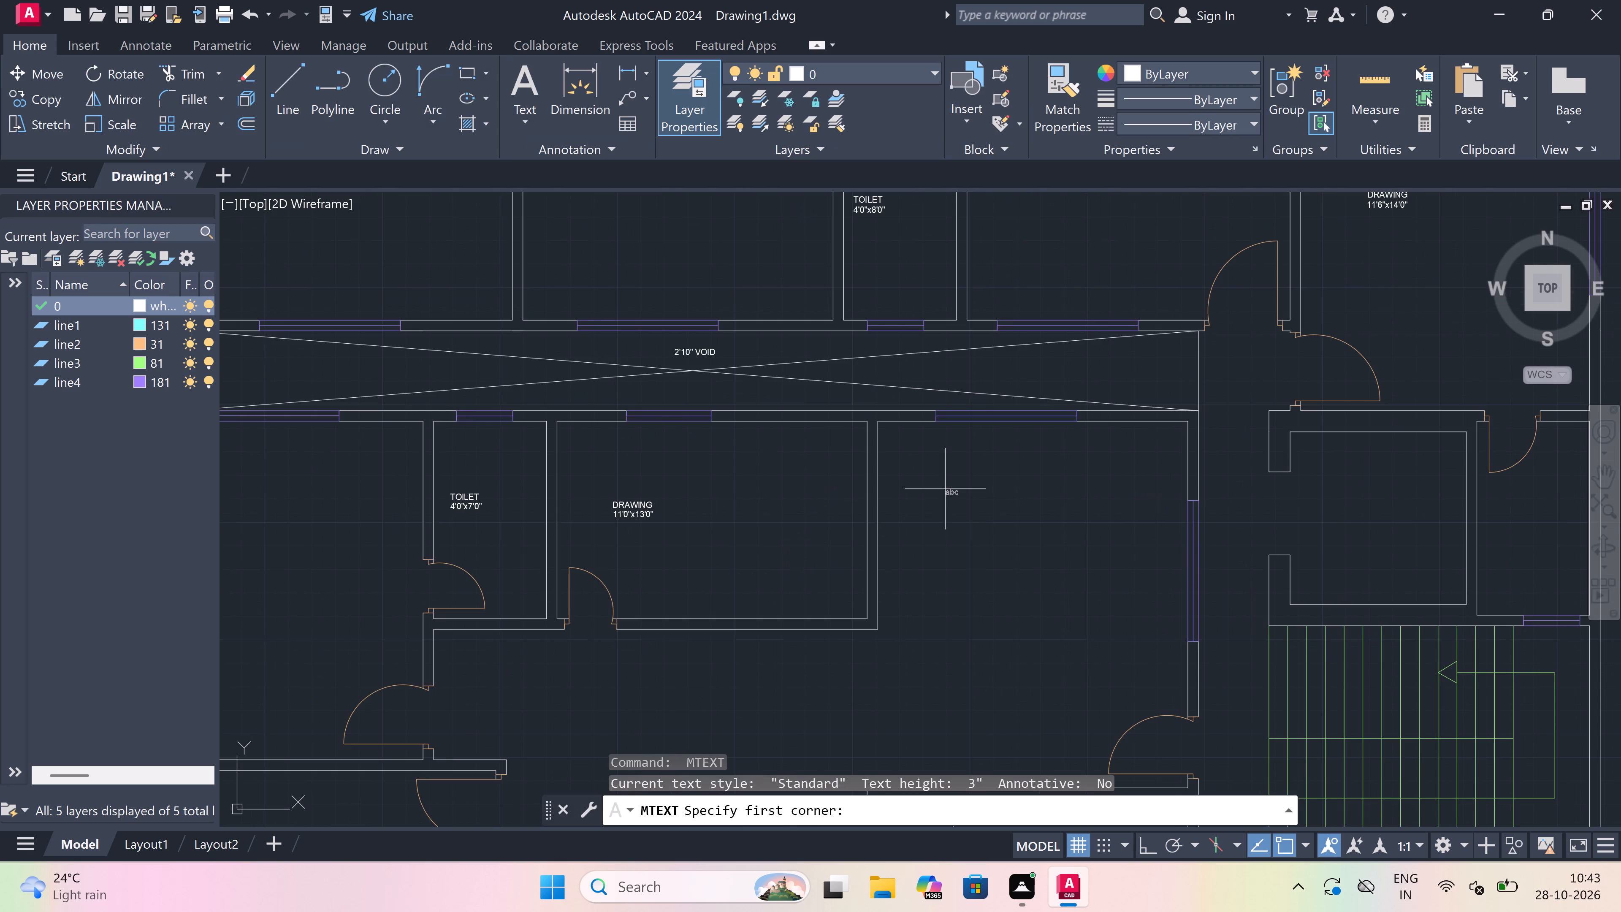
pyautogui.moveTo(921, 536); pyautogui.dragTo(1080, 536)
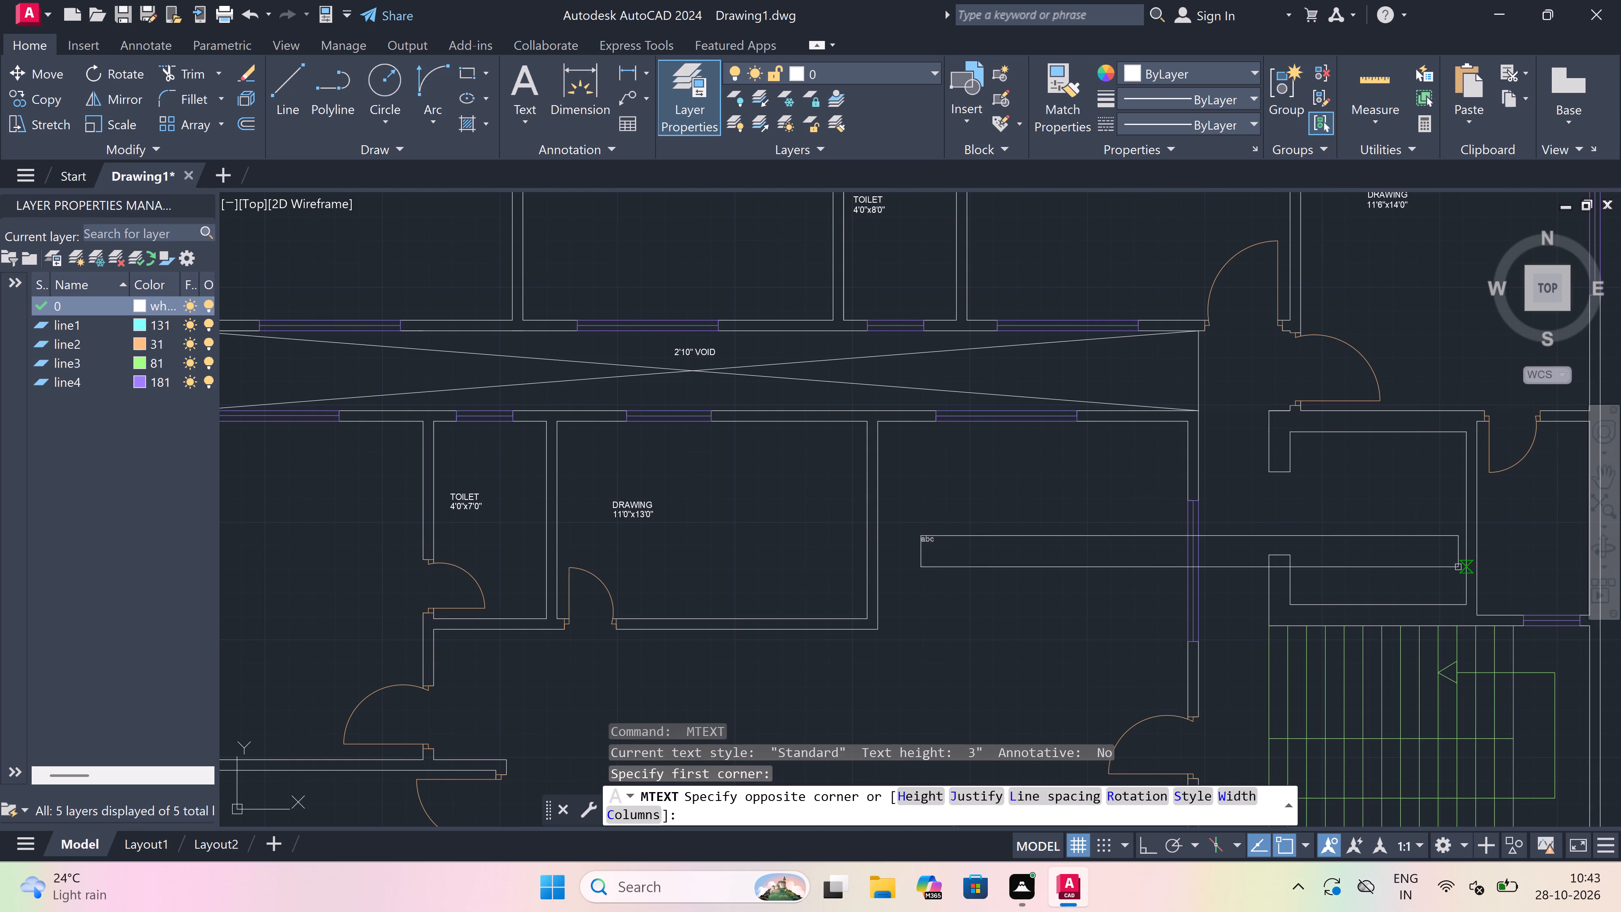
pyautogui.click(1458, 567)
pyautogui.scroll(2, 1028, 467)
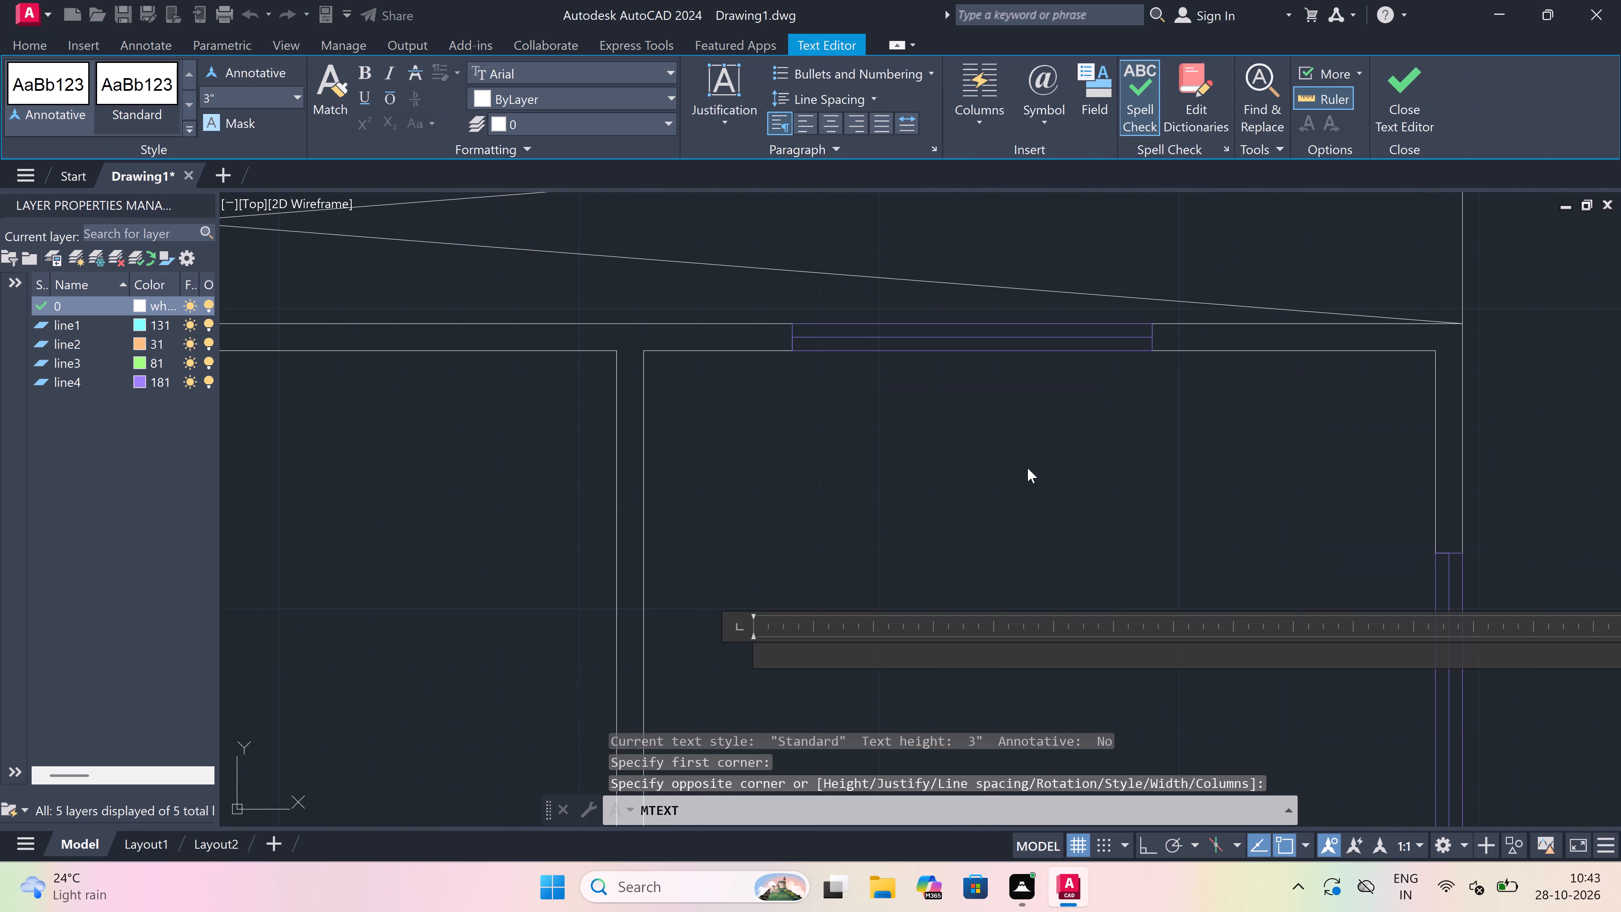
pyautogui.write('DRAWING')
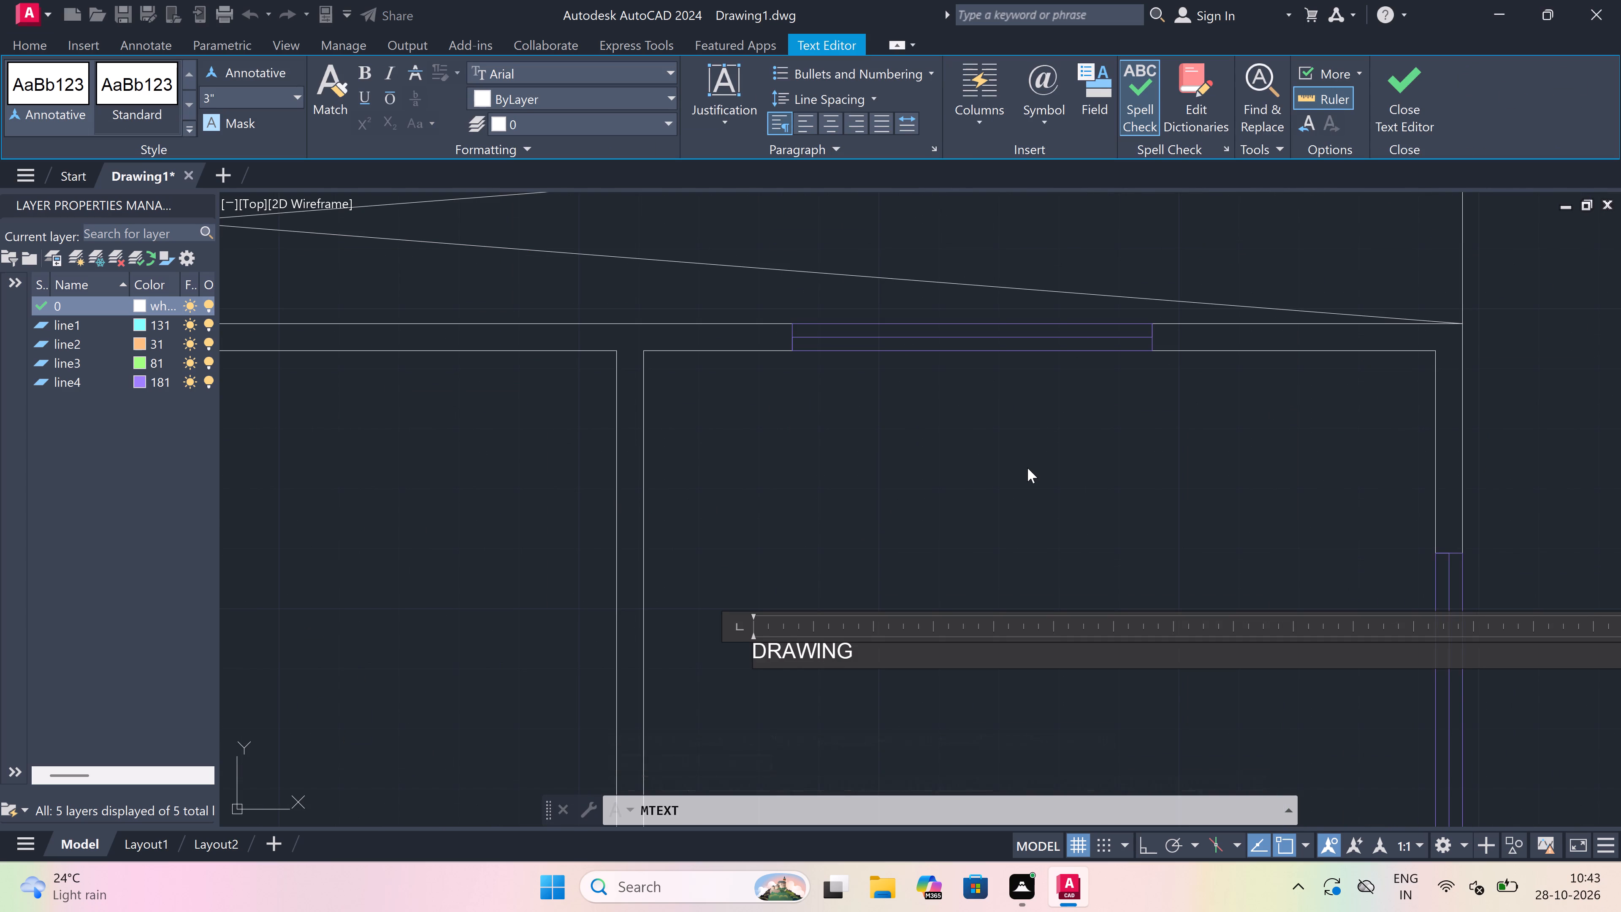
pyautogui.press('Return')
pyautogui.write("11'0")
pyautogui.write('"x')
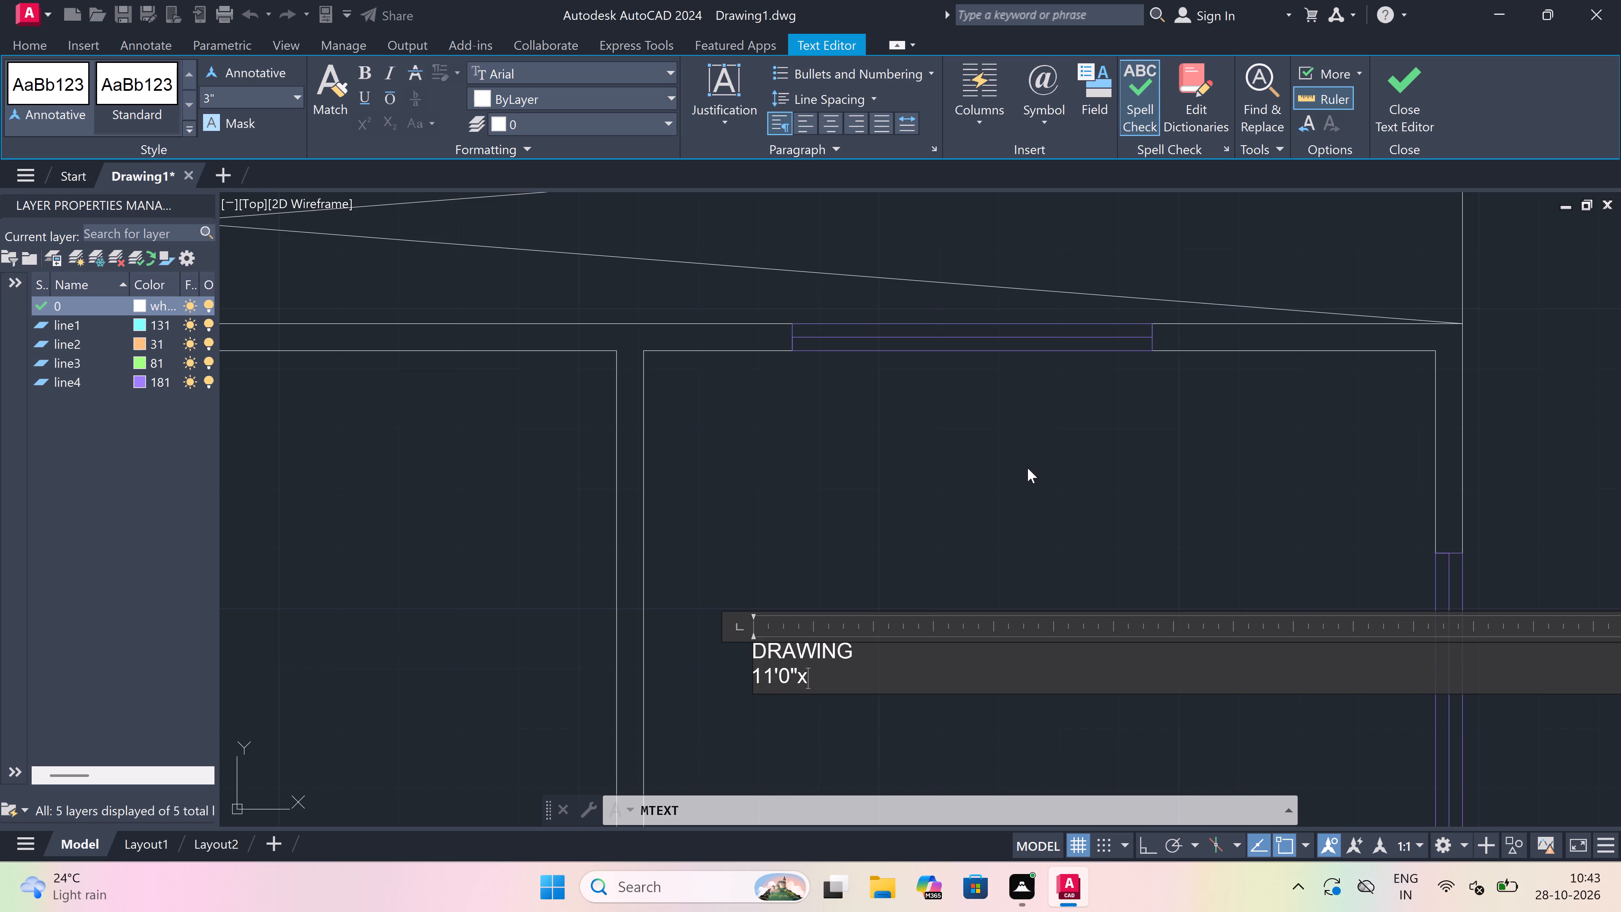
pyautogui.write('13\'0"')
pyautogui.click(942, 513)
# Label the room south of the flat's entrance door, west of the staircase, "BEDROOM" with 11'0"x10'0" on the second line.
pyautogui.press('space')
pyautogui.scroll(-2, 941, 509)
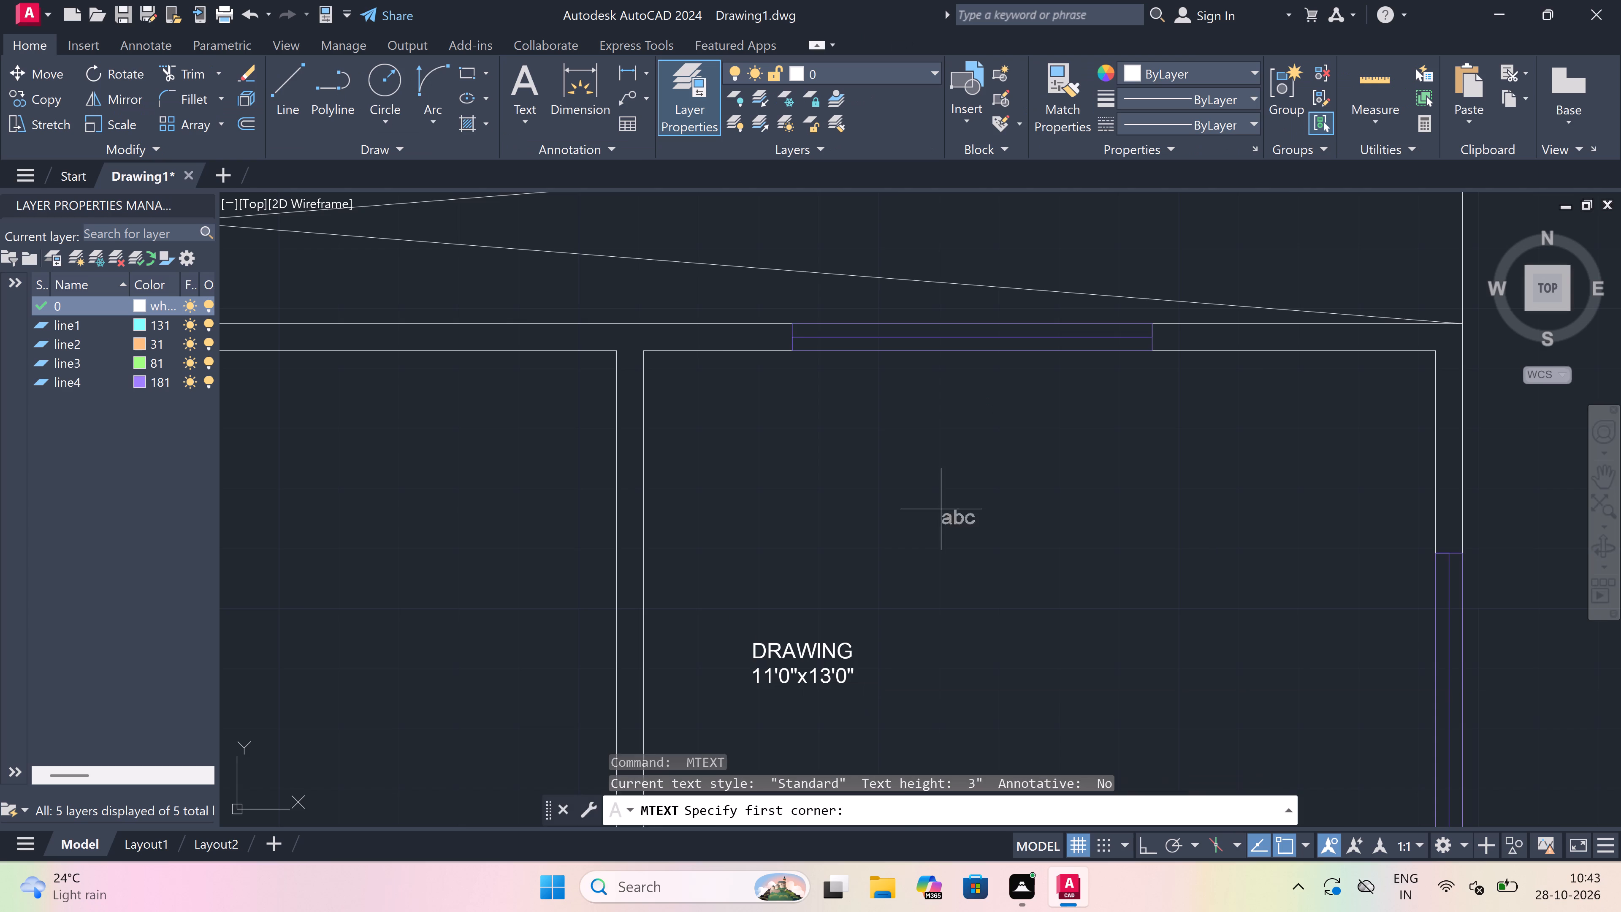
pyautogui.scroll(-5, 941, 509)
pyautogui.scroll(3, 927, 548)
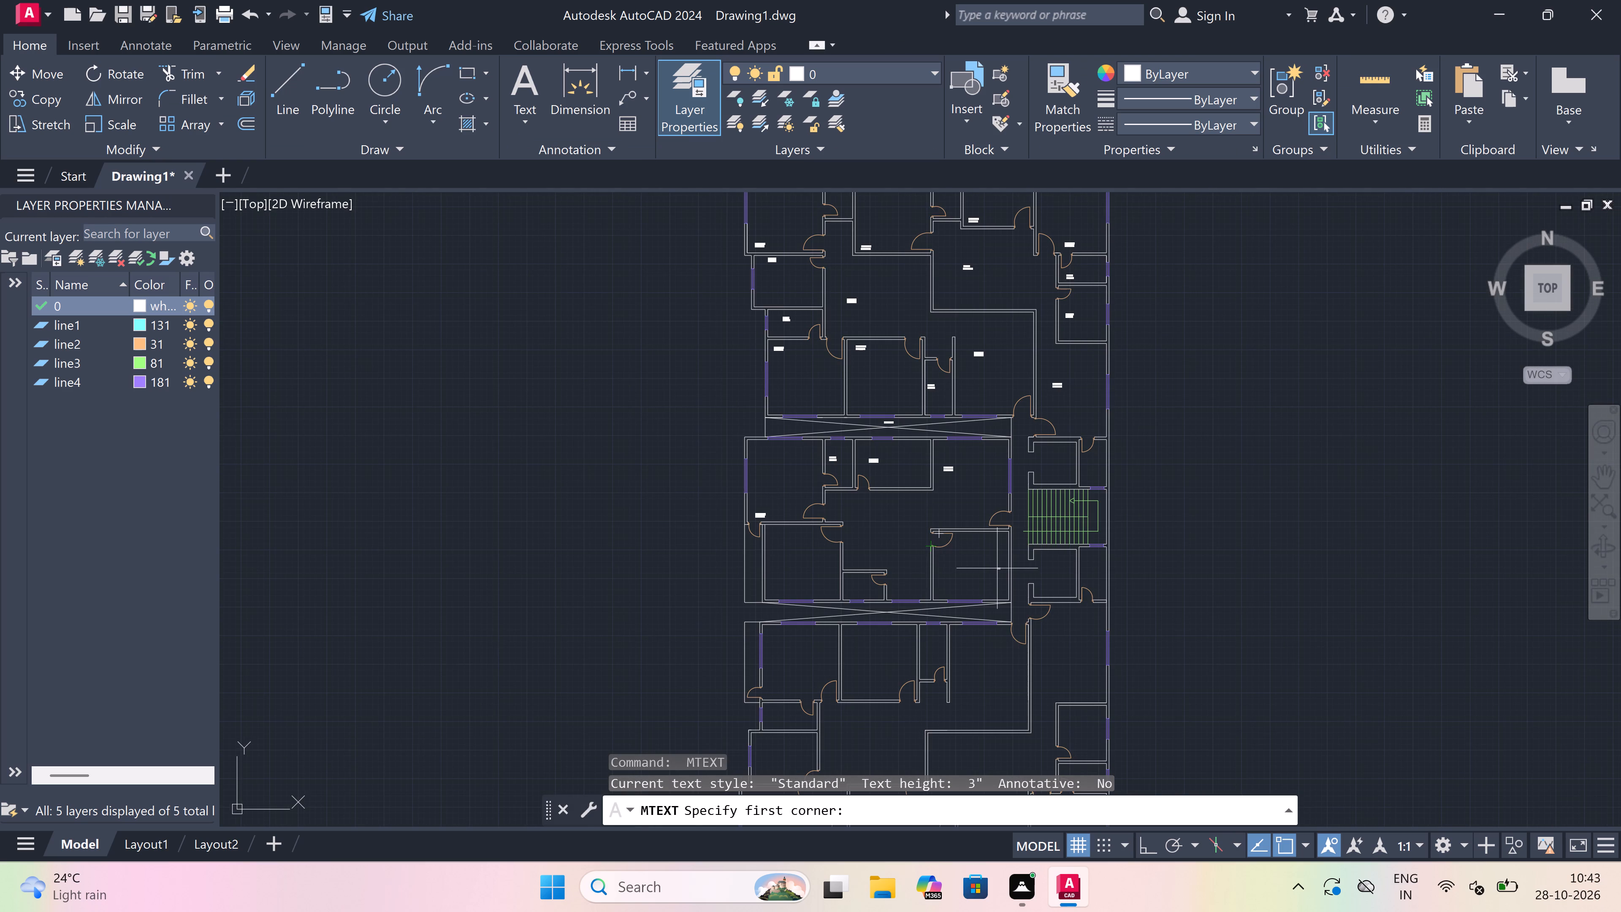
pyautogui.scroll(3, 969, 505)
pyautogui.scroll(-2, 968, 581)
pyautogui.scroll(3, 968, 604)
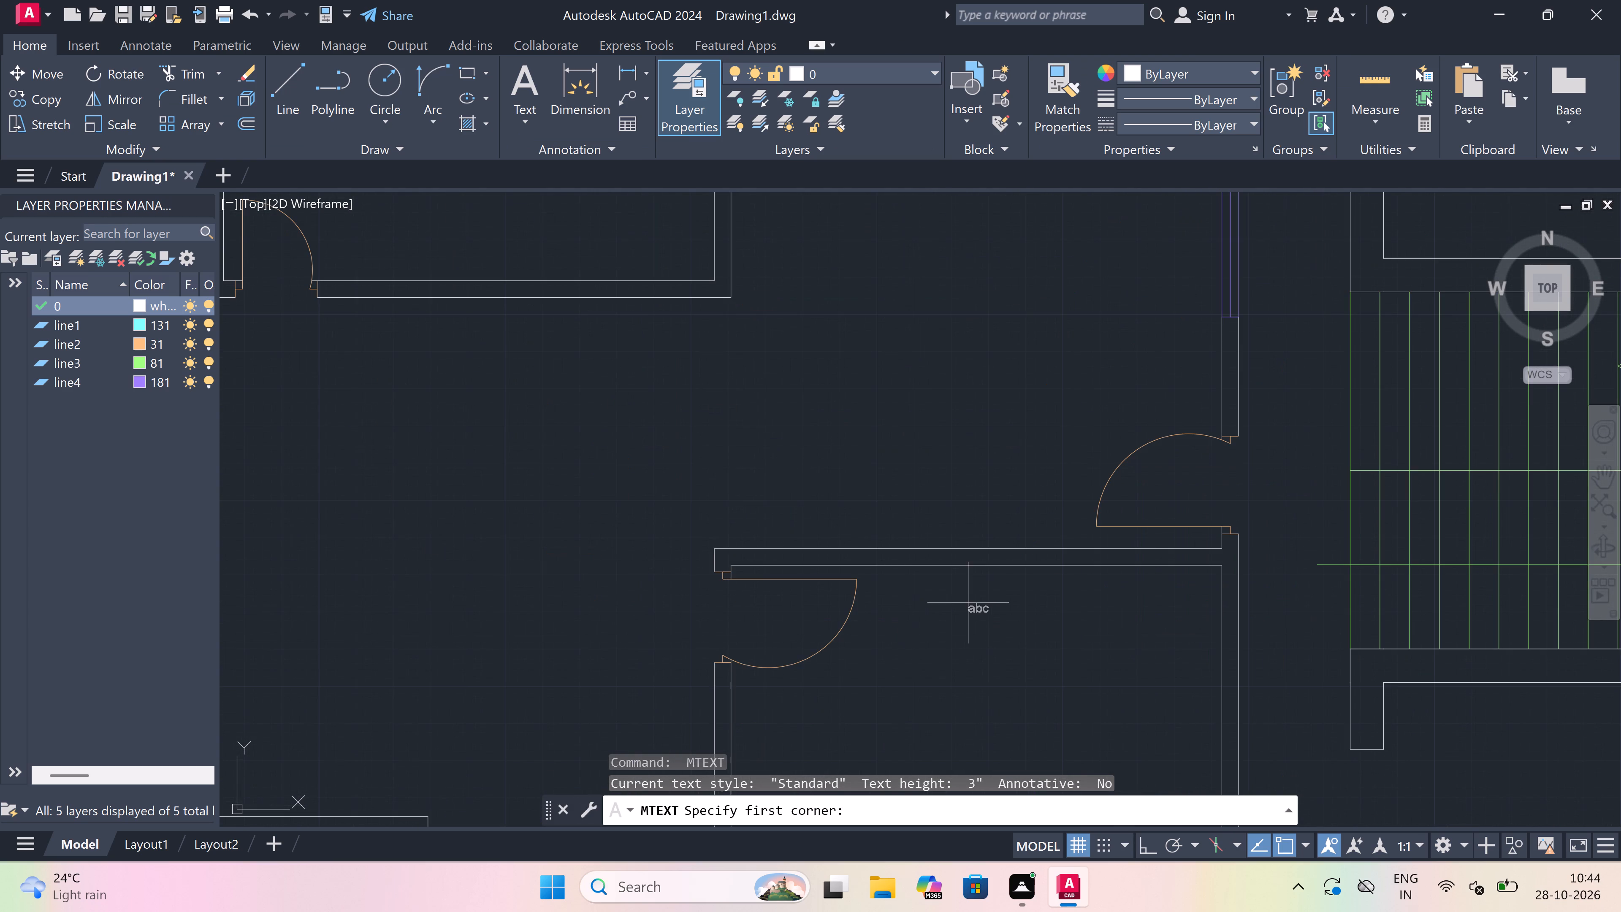
pyautogui.scroll(2, 944, 622)
pyautogui.moveTo(862, 600); pyautogui.dragTo(970, 608)
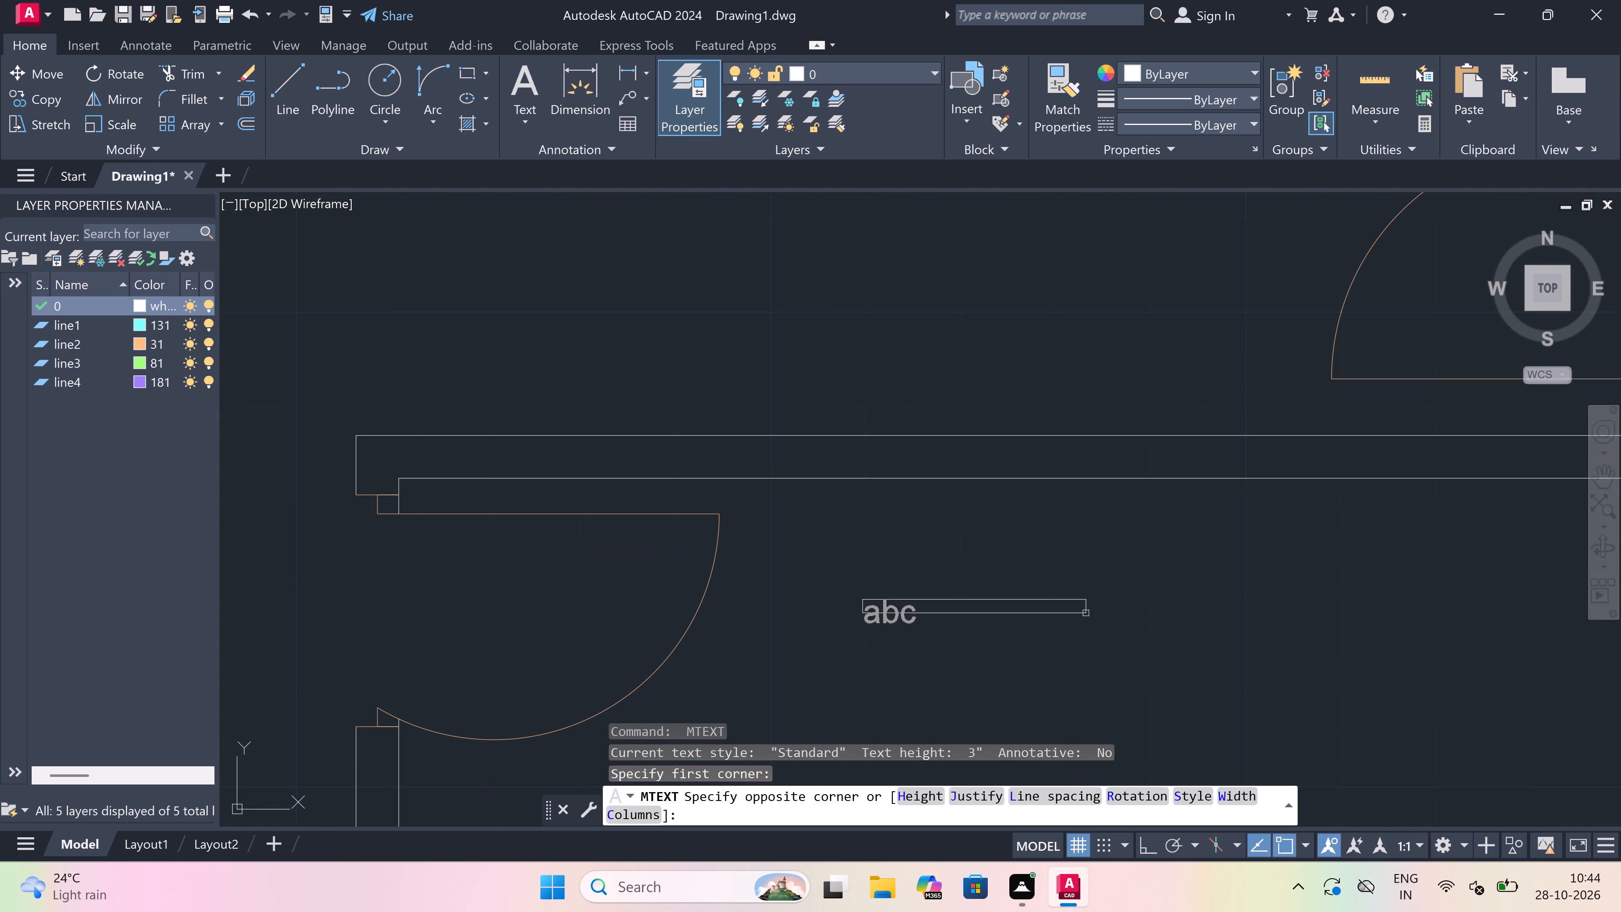
pyautogui.scroll(-2, 1086, 613)
pyautogui.click(1408, 598)
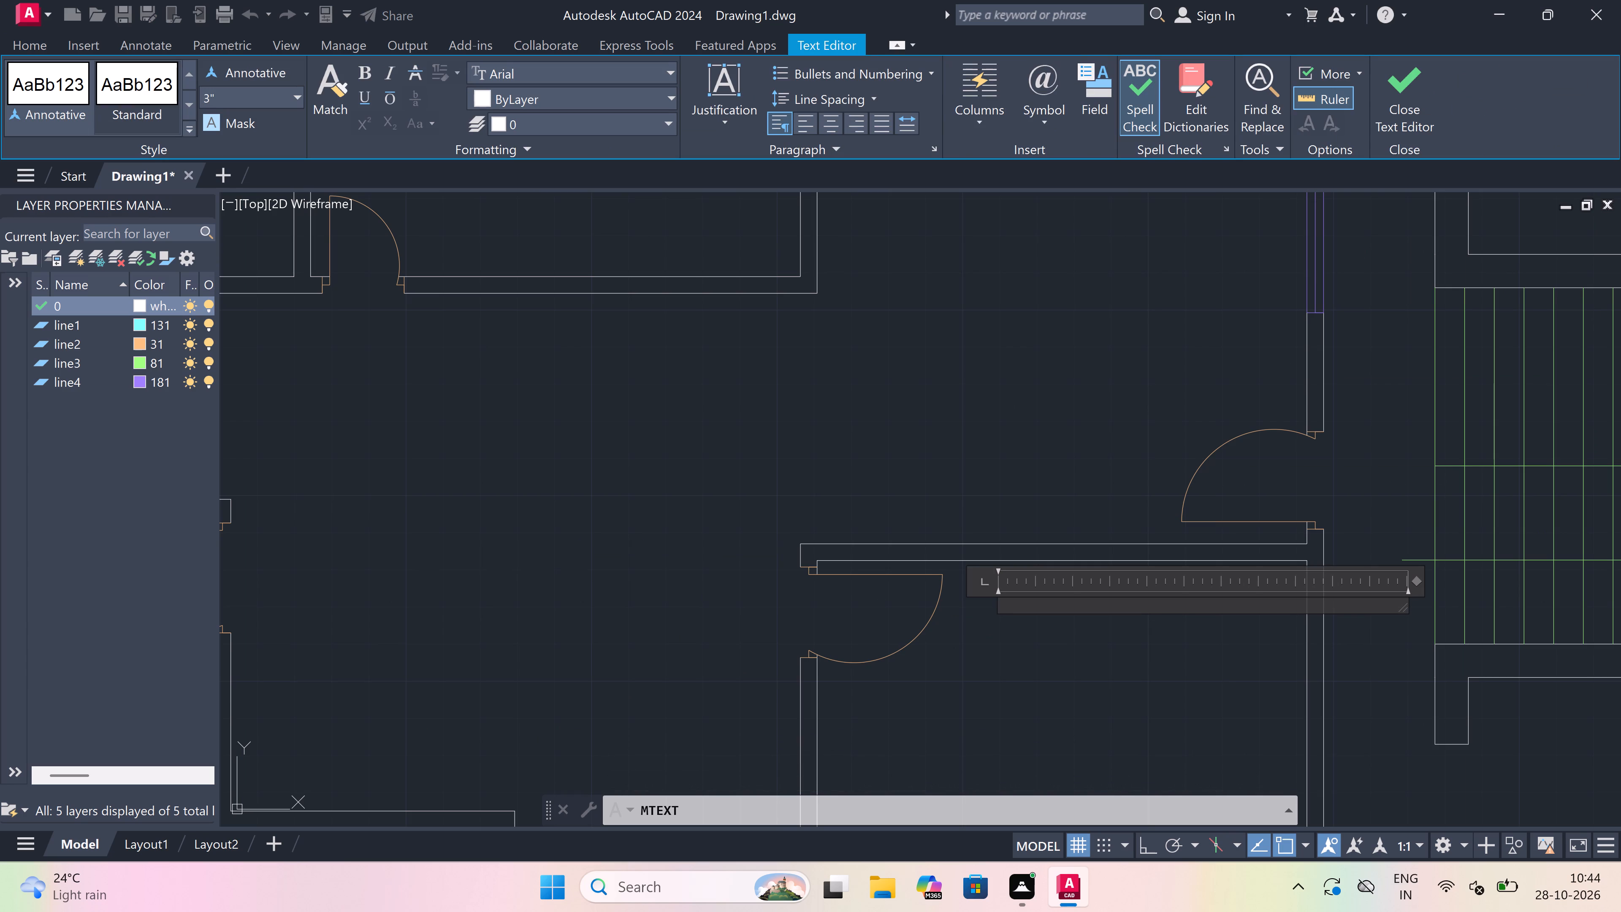
pyautogui.write('BEDROOM')
pyautogui.press('Return')
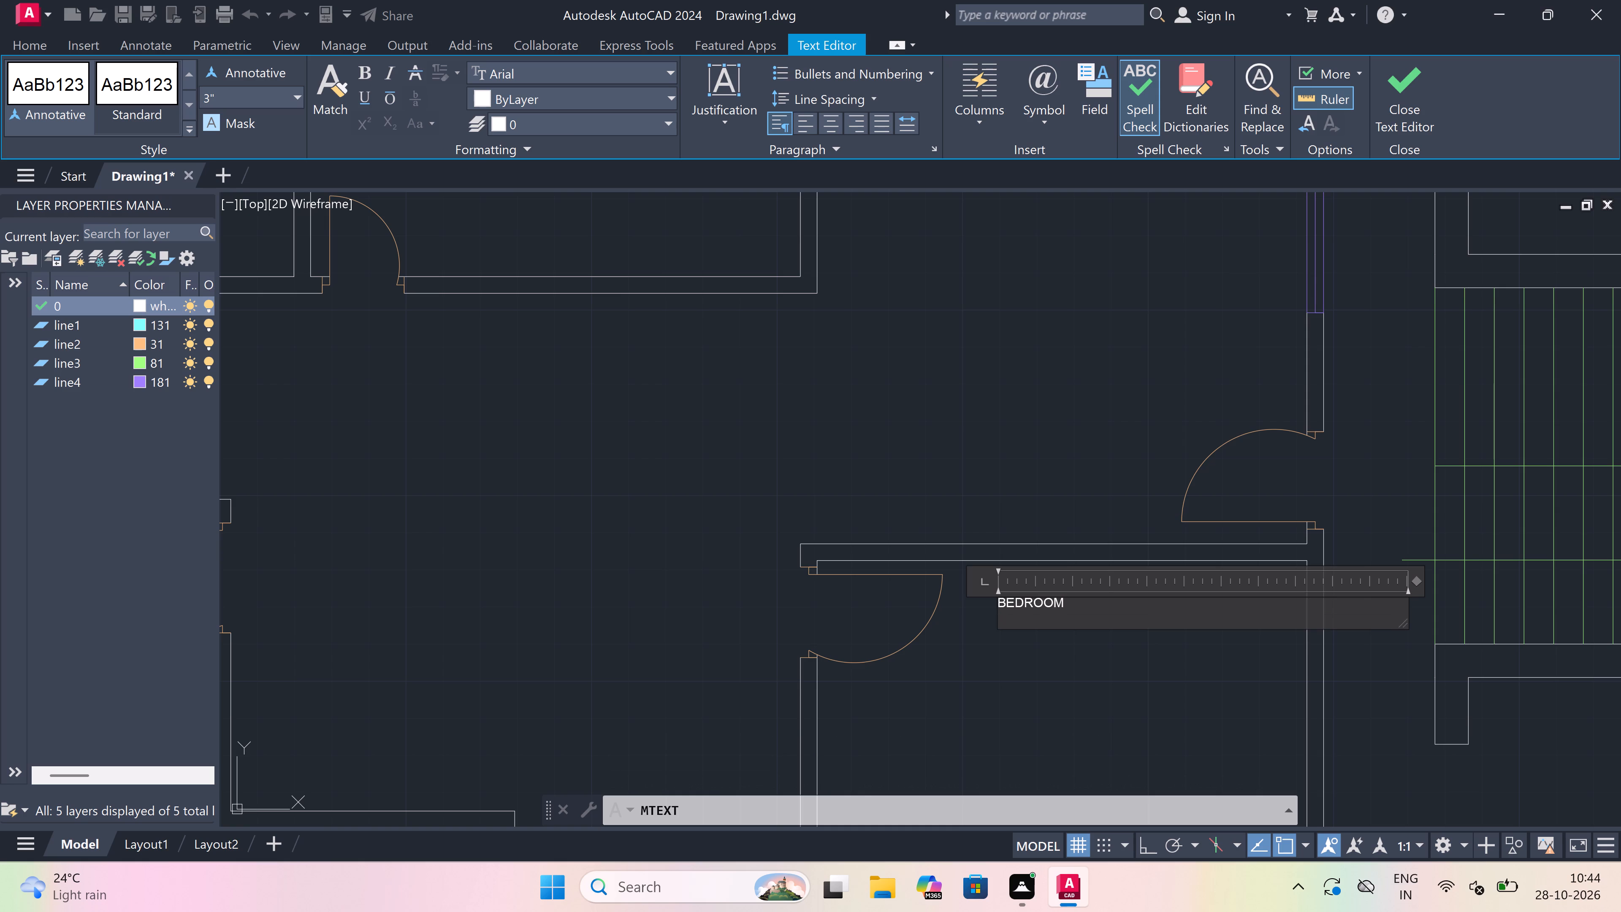
pyautogui.write('11')
pyautogui.write("'0")
pyautogui.write('"x')
pyautogui.write('10\'0"')
pyautogui.click(1138, 643)
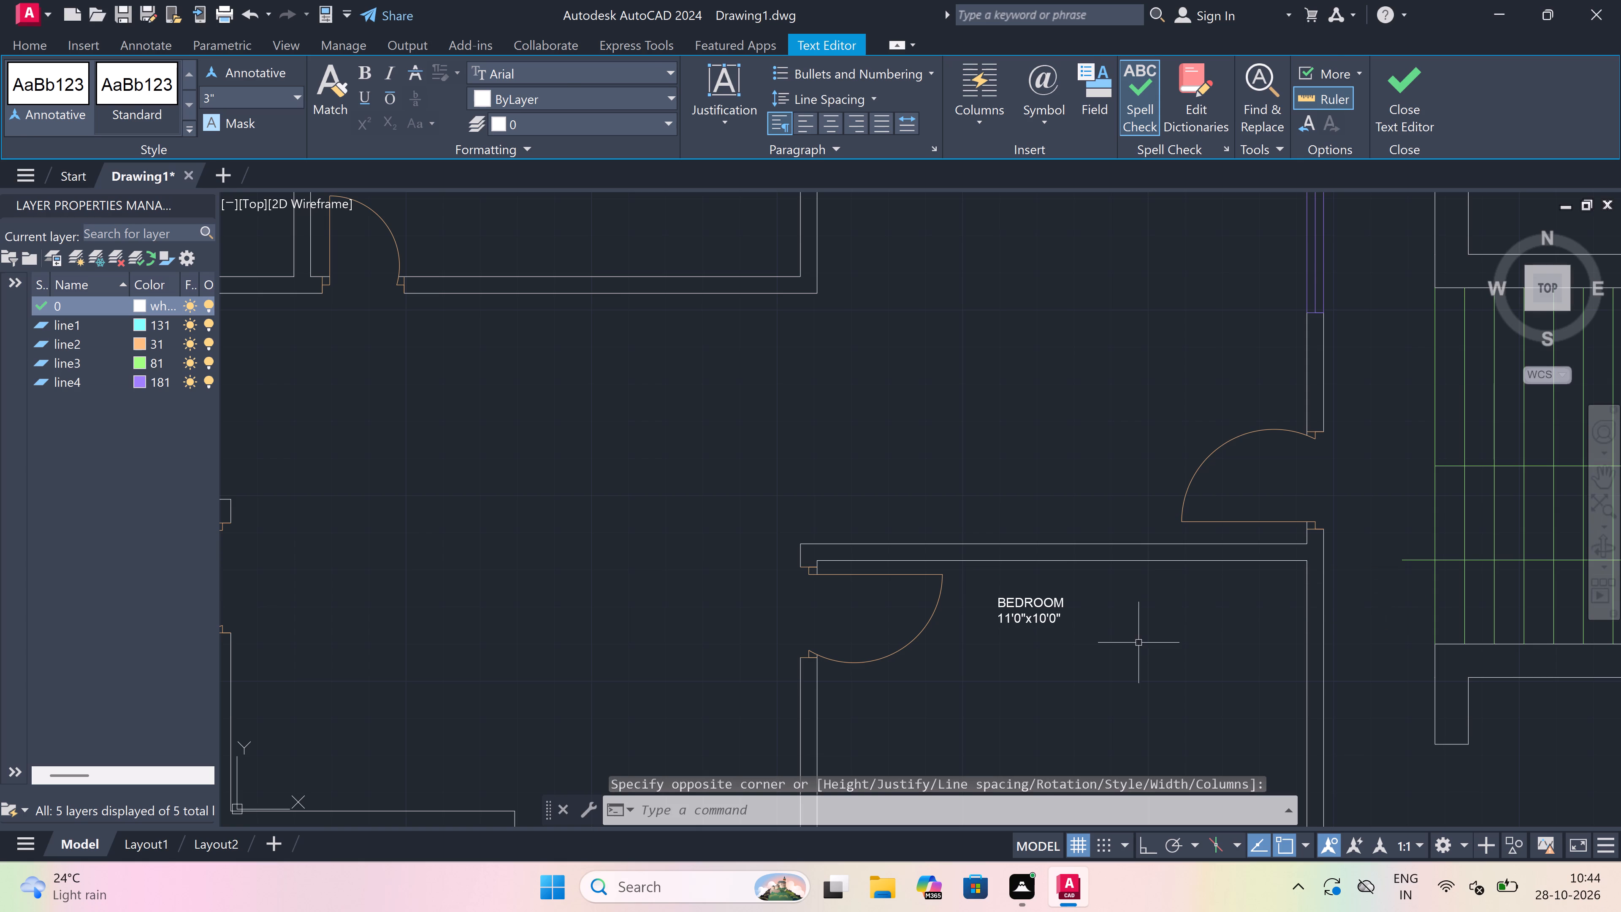
# Label the small room west of the new bedroom label, along the lower void, "TOILET" with 6'0"x4'0" on the second line.
pyautogui.press('space')
pyautogui.scroll(-4, 961, 539)
pyautogui.scroll(1, 873, 591)
pyautogui.scroll(1, 916, 601)
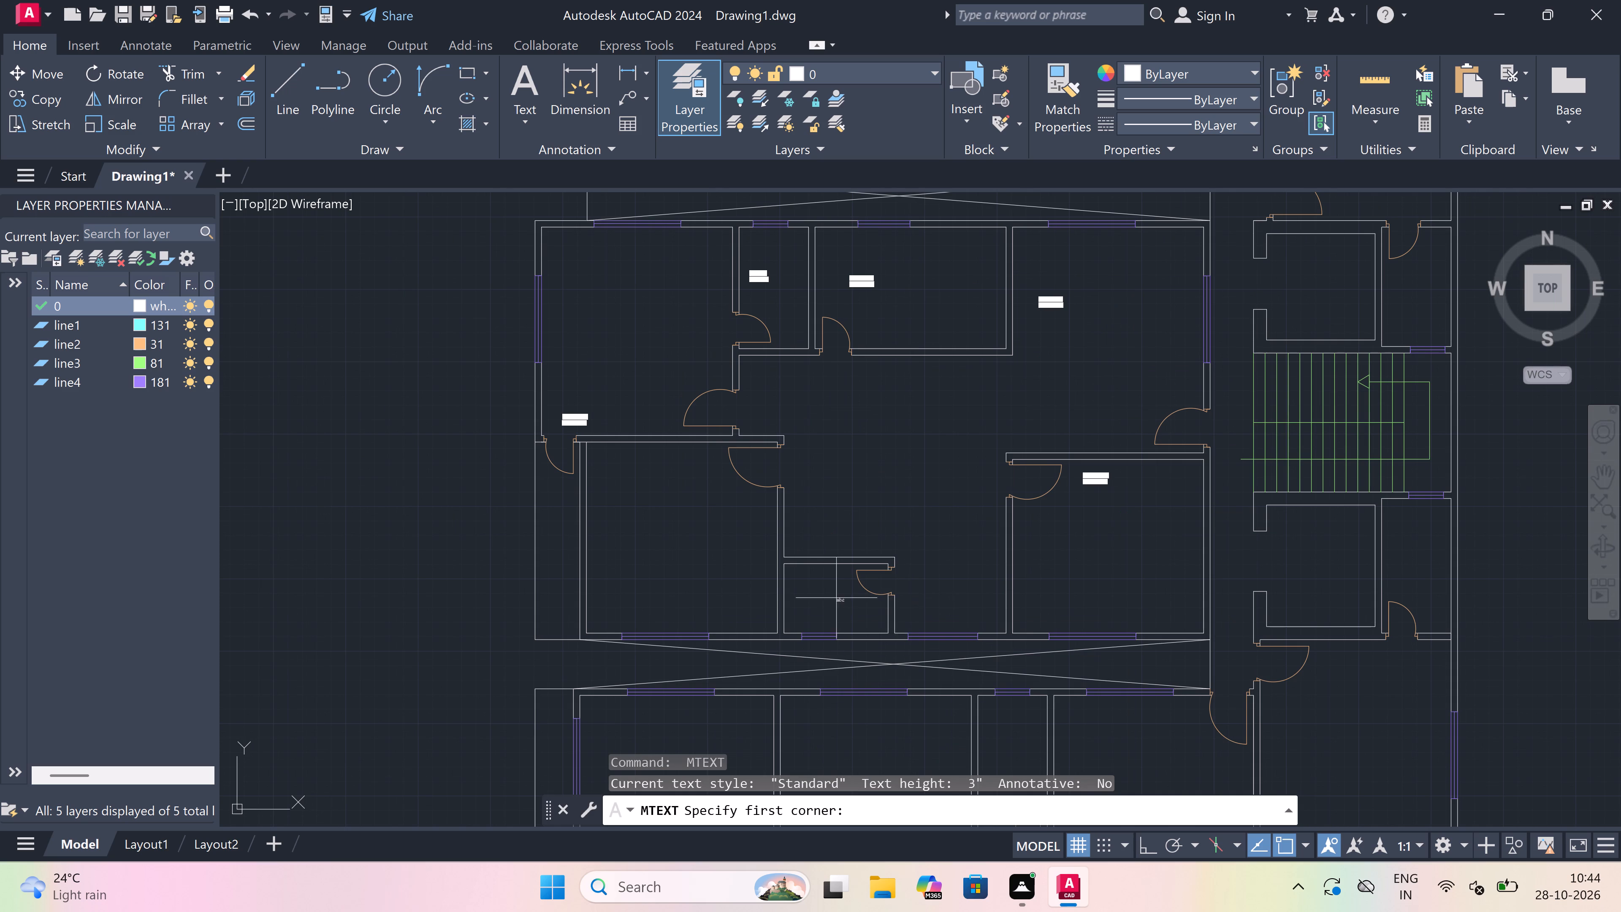
pyautogui.scroll(3, 806, 589)
pyautogui.scroll(-3, 806, 589)
pyautogui.scroll(3, 806, 611)
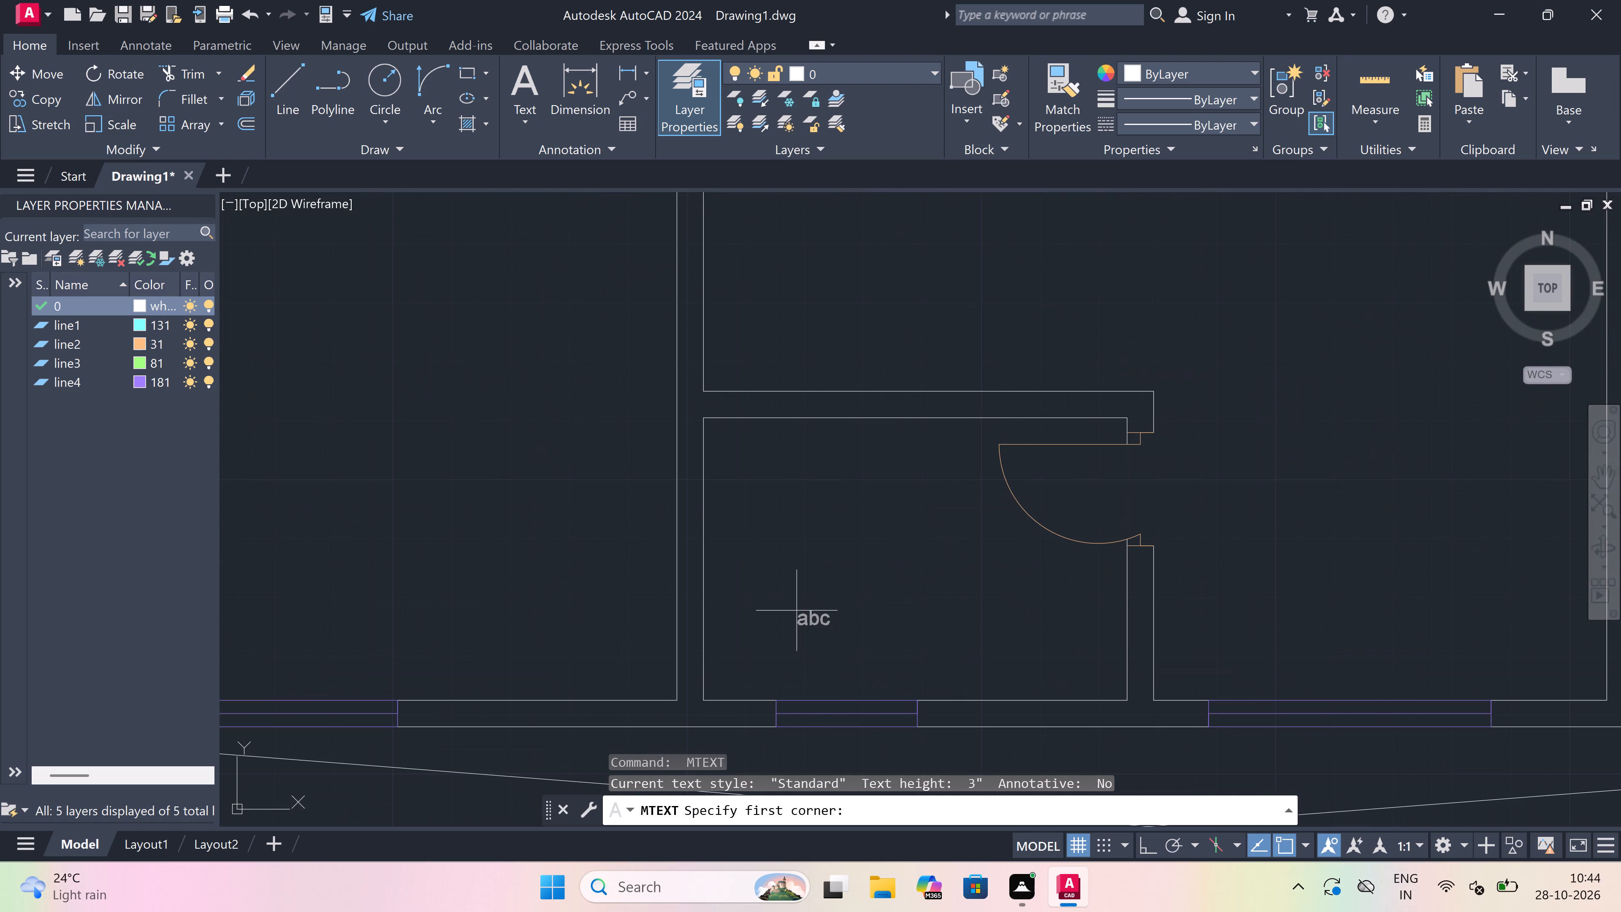
pyautogui.moveTo(760, 615); pyautogui.dragTo(814, 630)
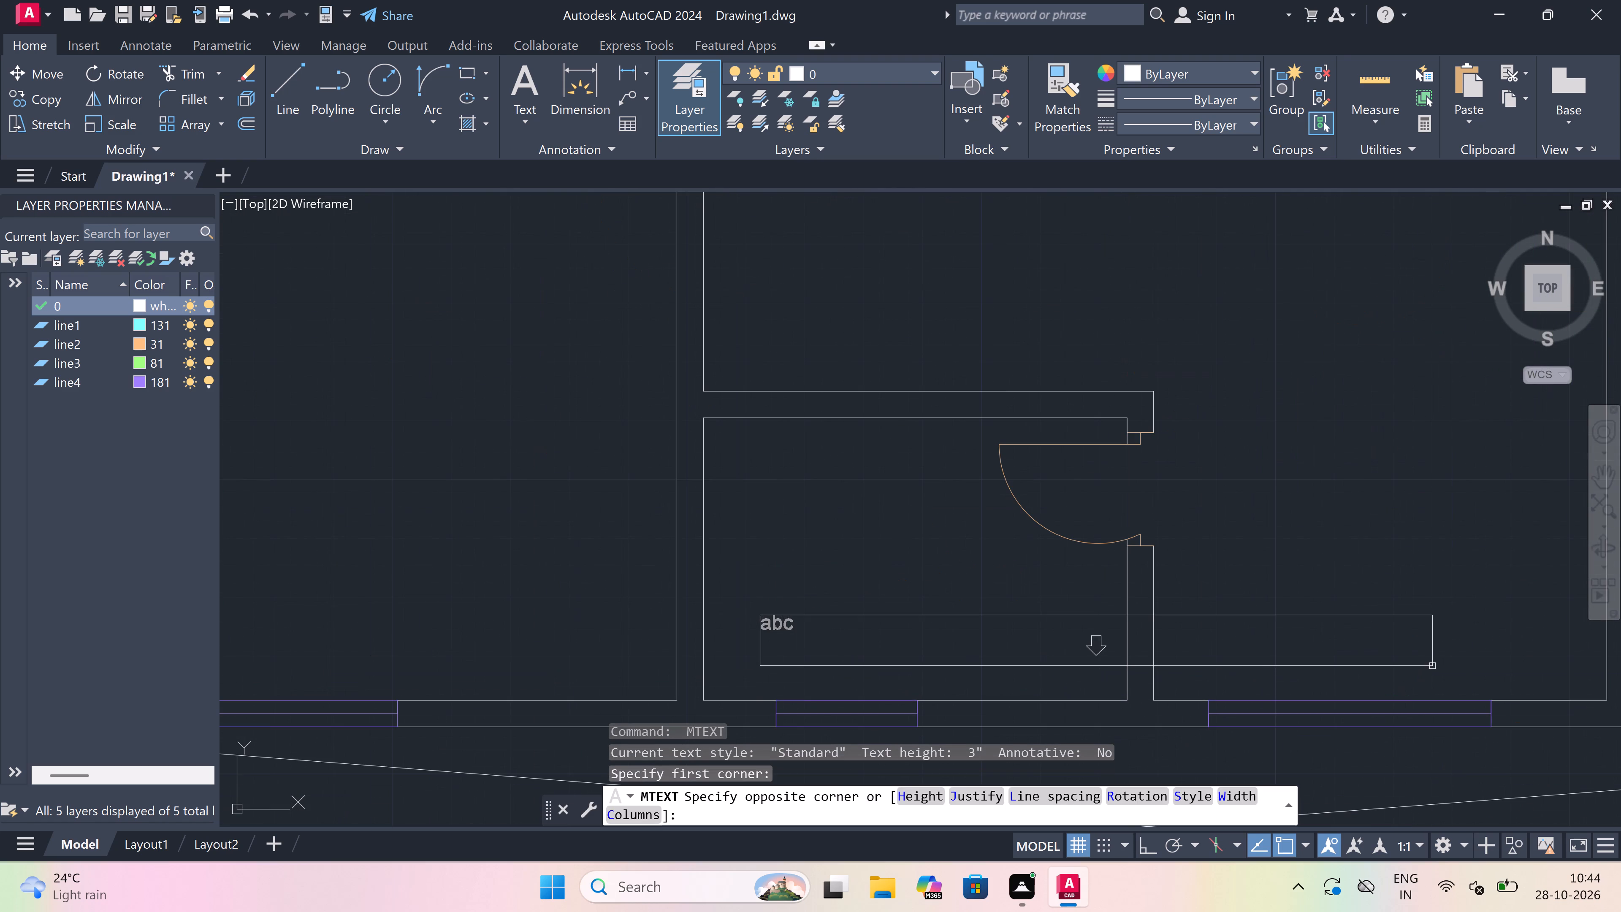
pyautogui.click(1432, 666)
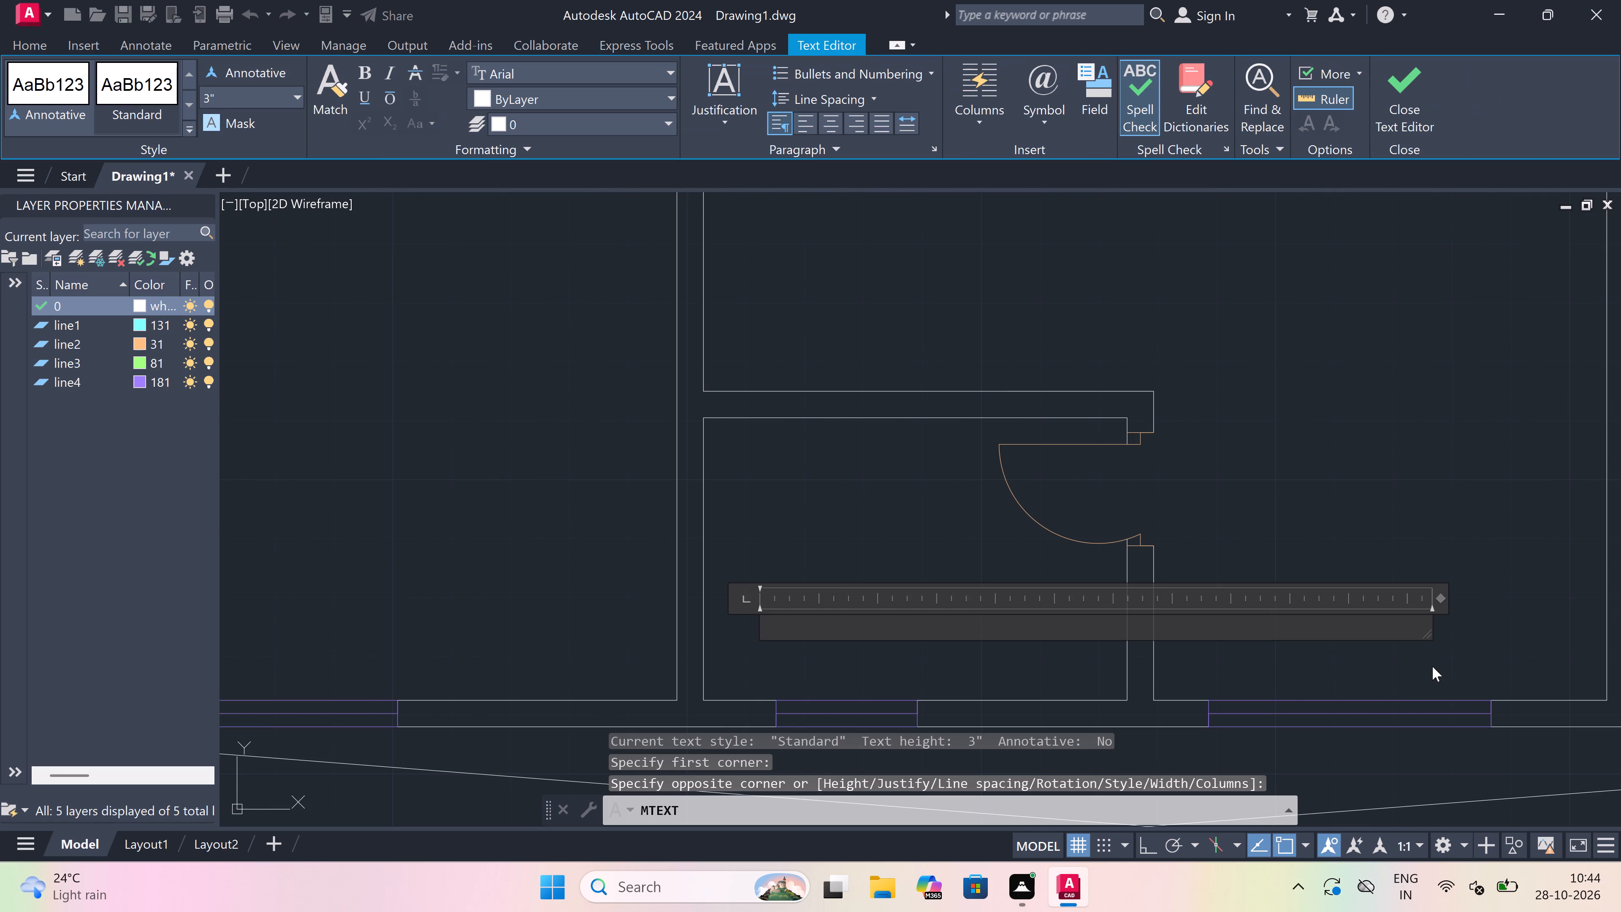
pyautogui.write('TOILET')
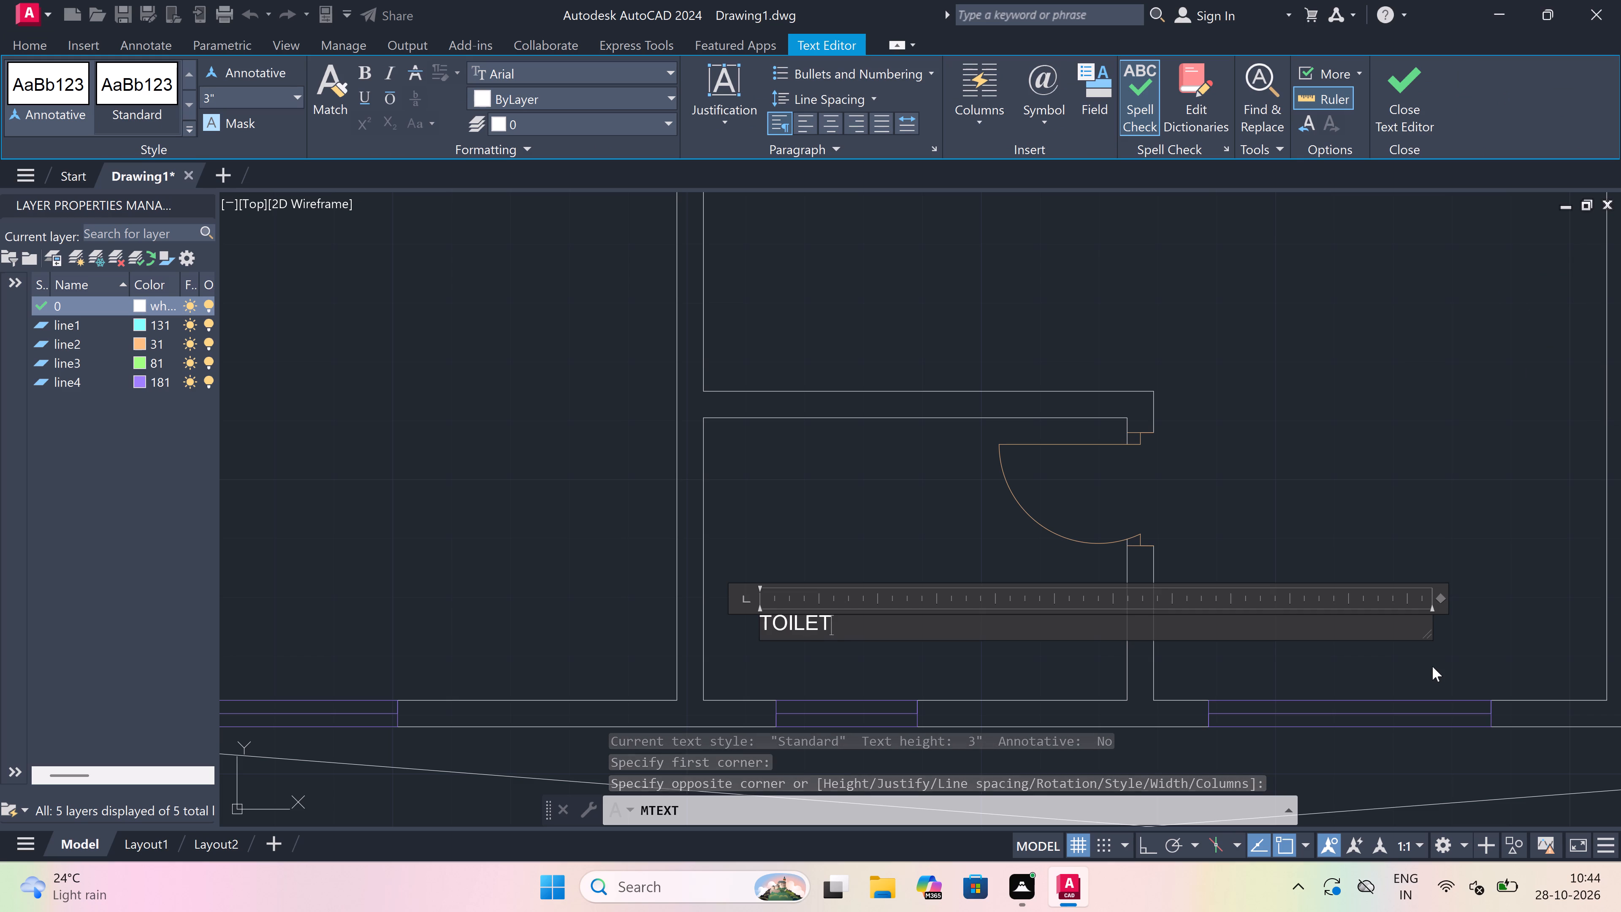
pyautogui.press('Return')
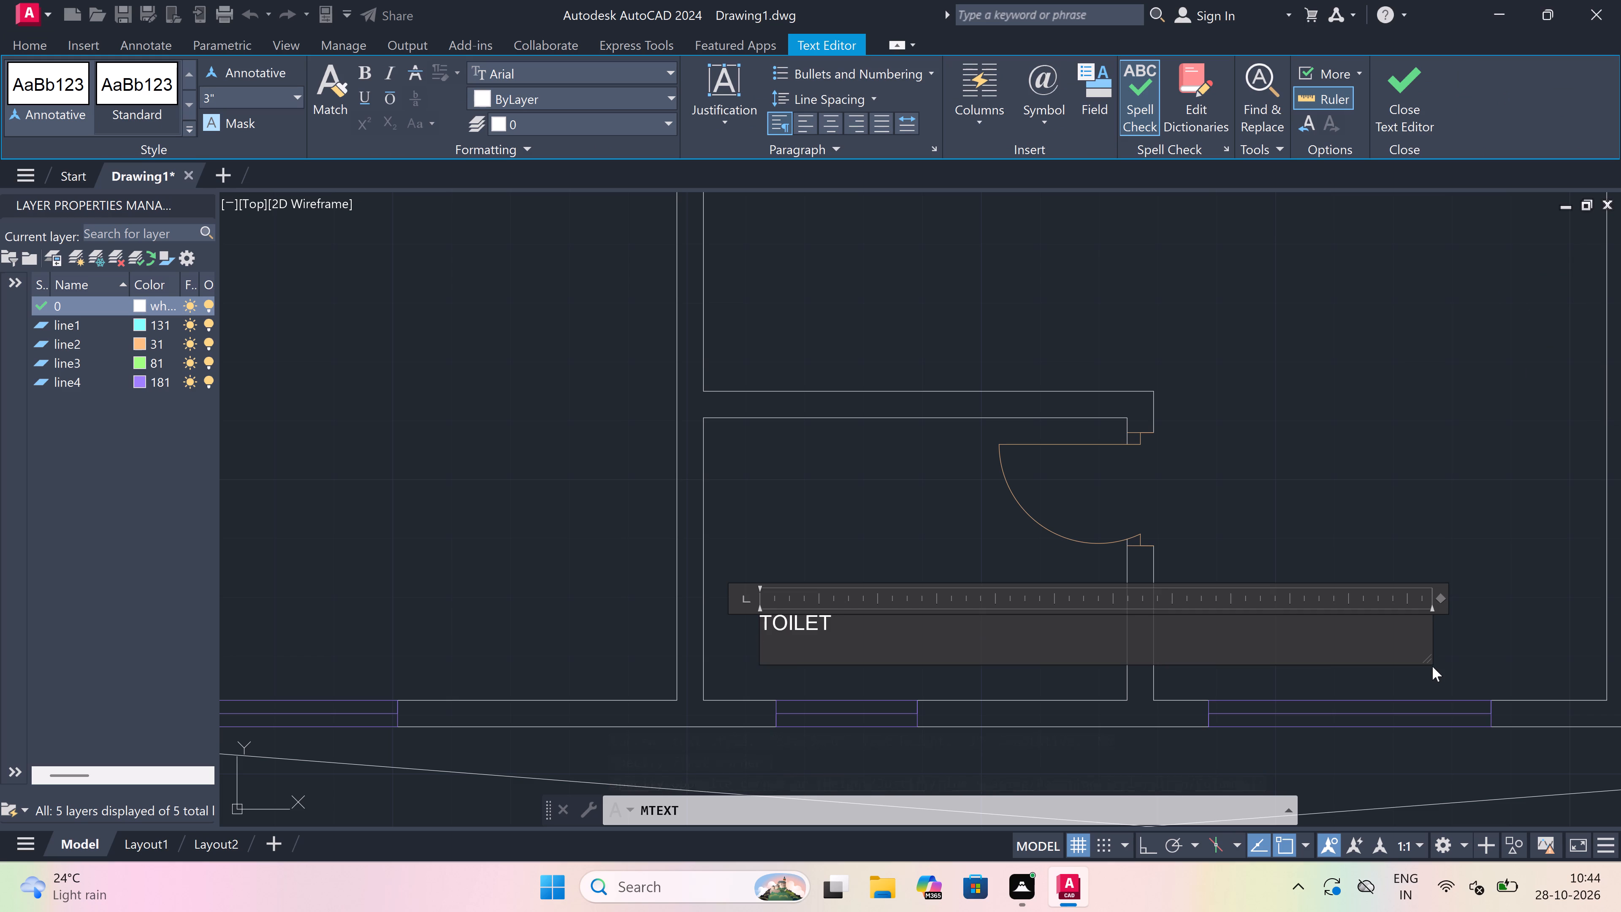
pyautogui.write("6'0")
pyautogui.write('"x')
pyautogui.write("4'0")
pyautogui.hotkey('shift', '"')
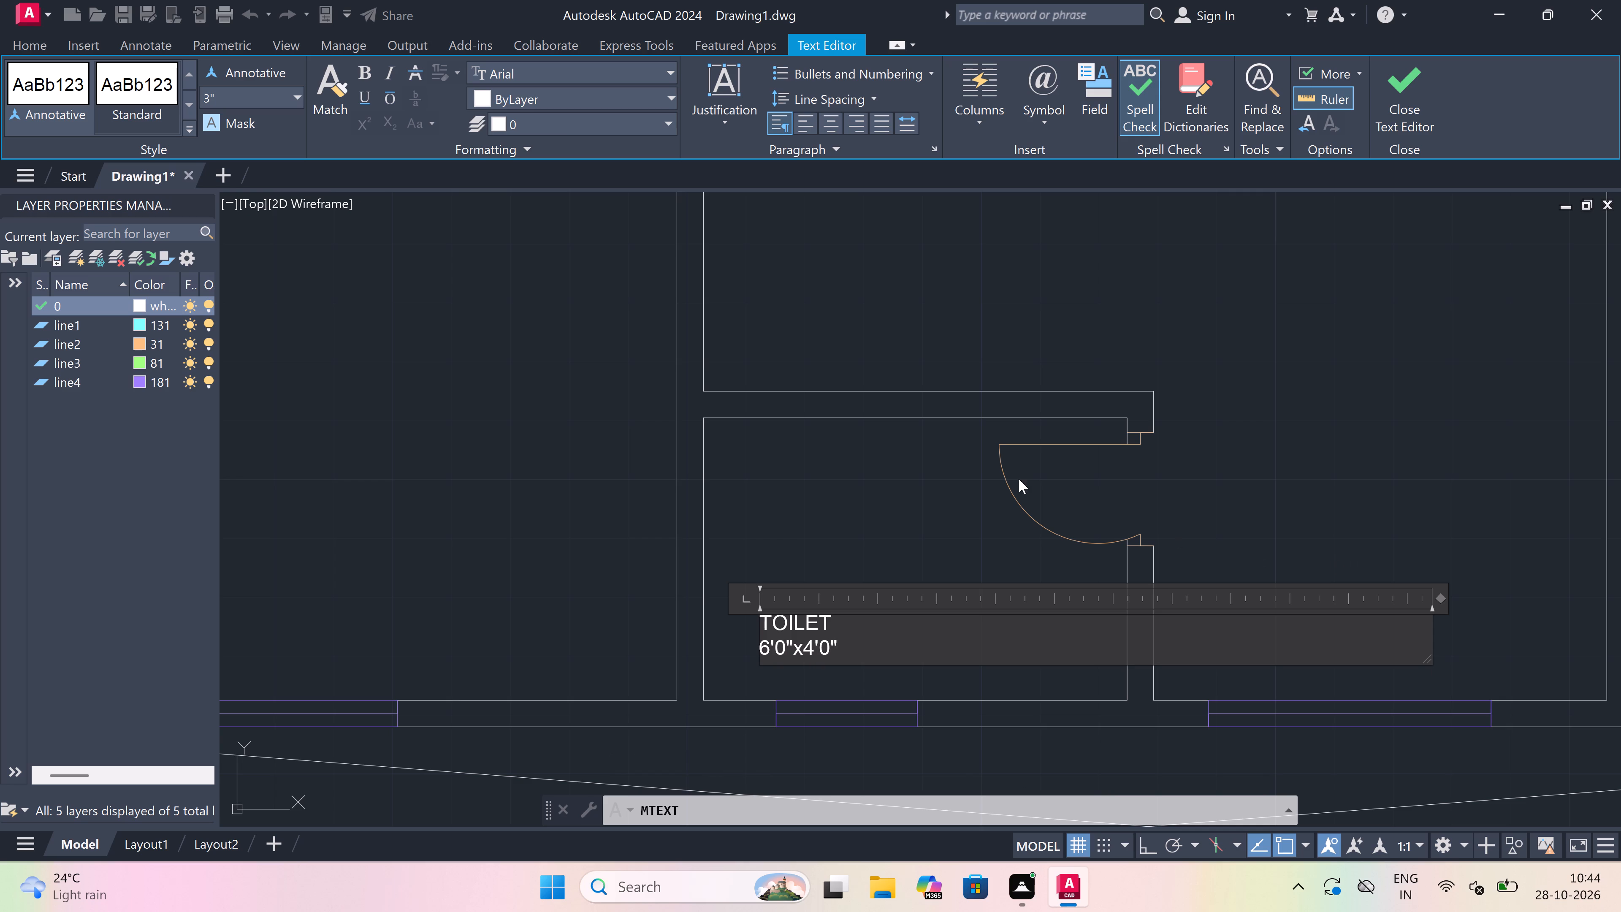
pyautogui.click(945, 467)
# Label the room directly south of the 11'6"x12'0" bedroom "BEDROOM" with 11'0"11'0" on the second line.
pyautogui.press('space')
pyautogui.scroll(-3, 913, 526)
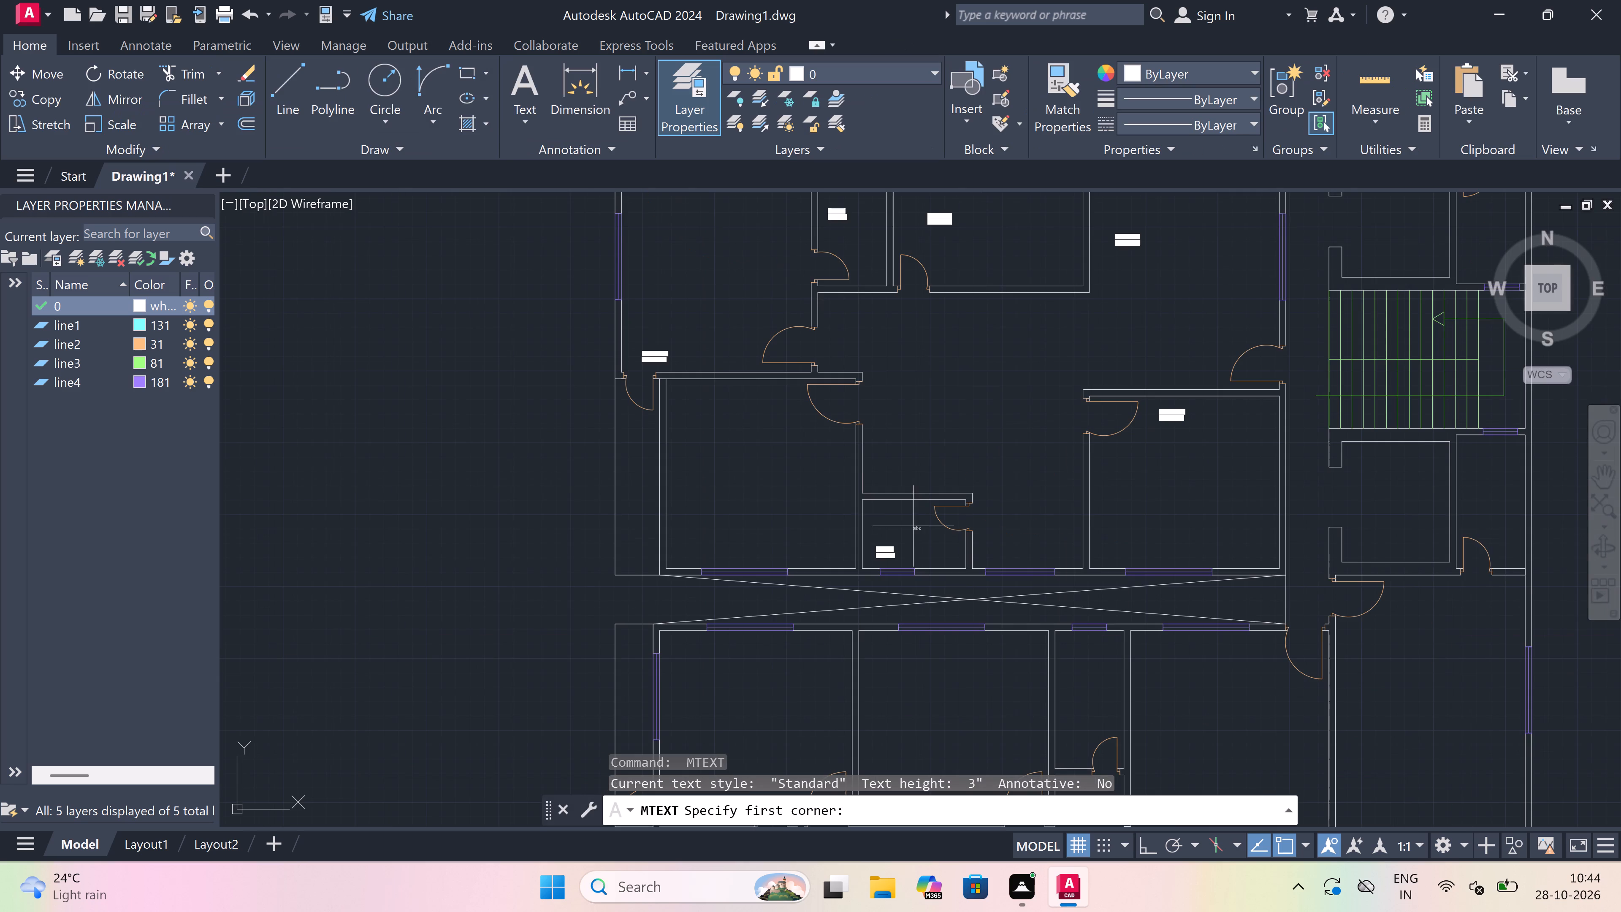
pyautogui.scroll(2, 724, 363)
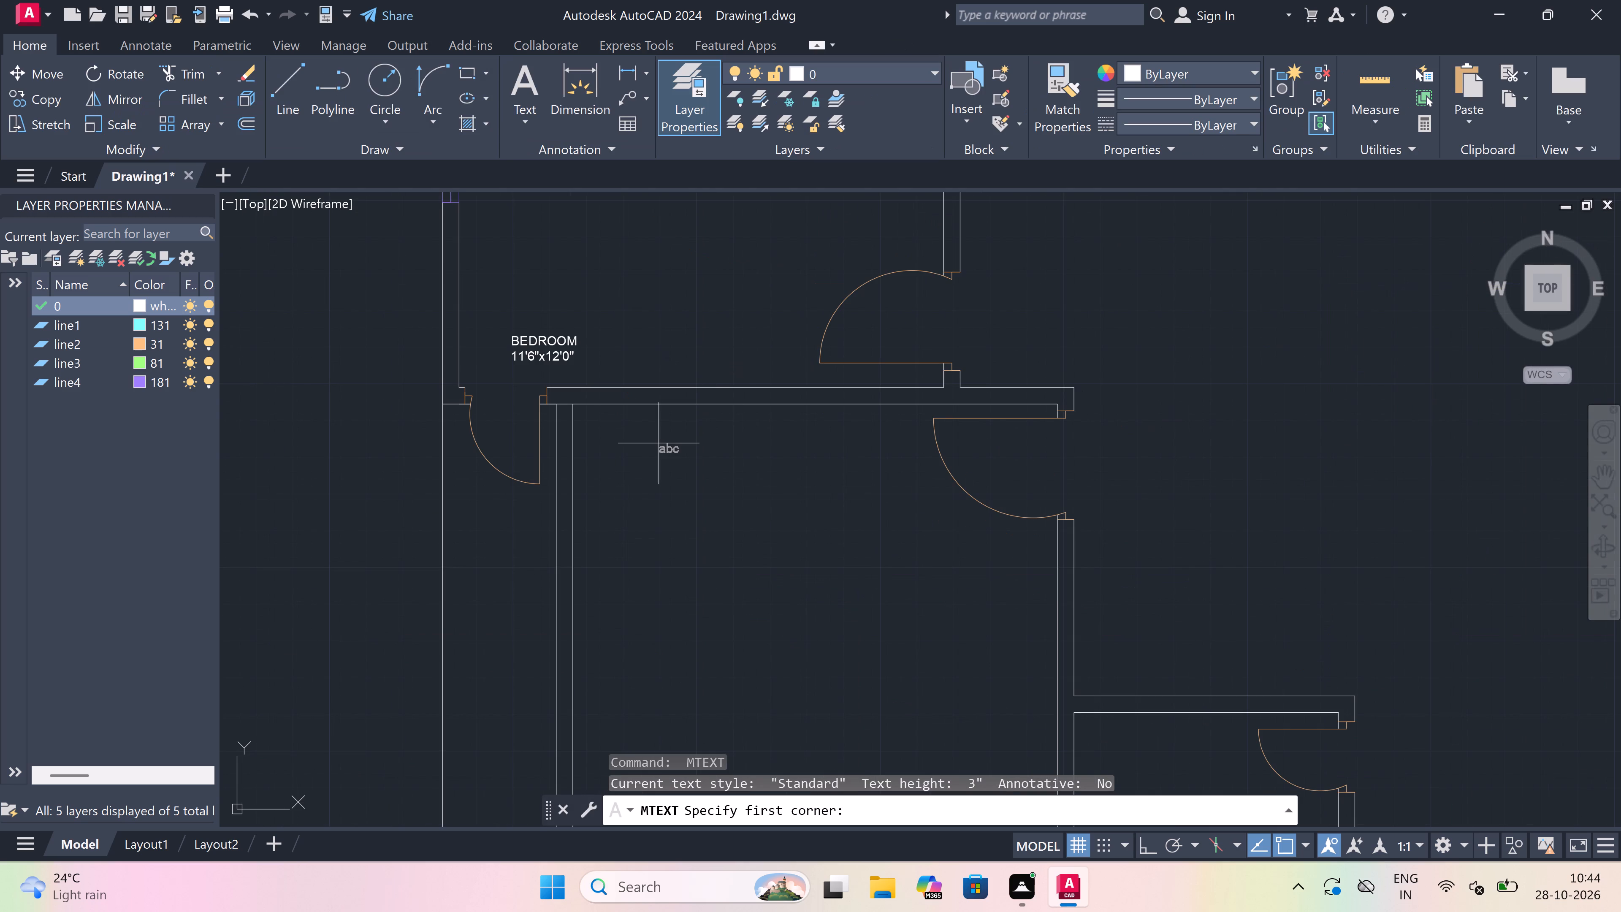
pyautogui.scroll(1, 656, 419)
pyautogui.moveTo(619, 442); pyautogui.dragTo(716, 462)
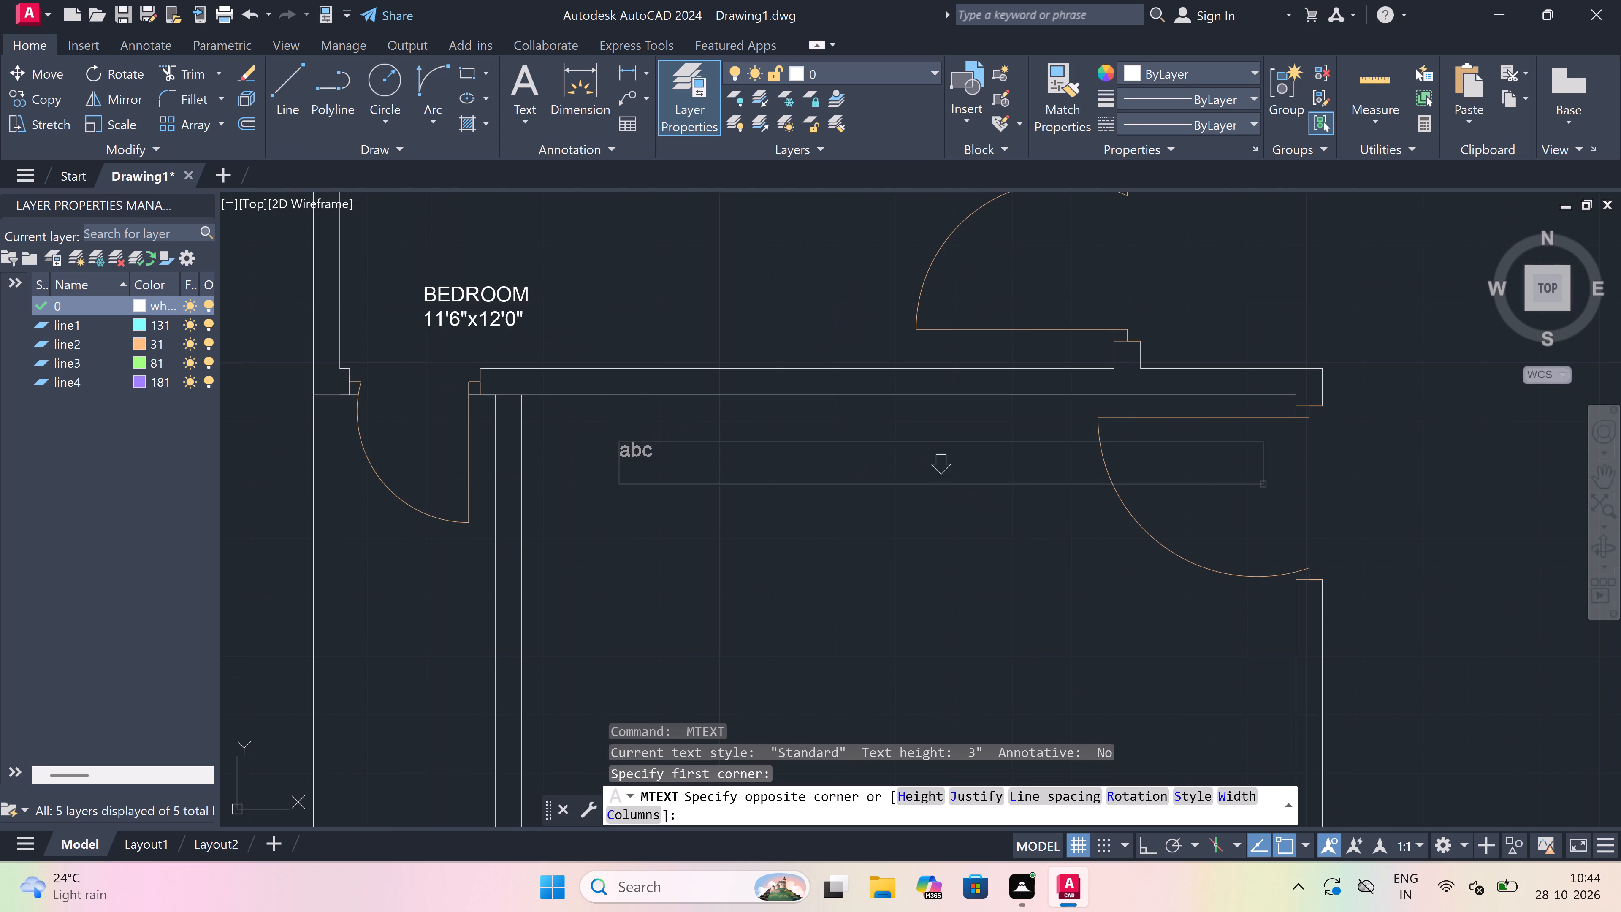
pyautogui.click(1305, 479)
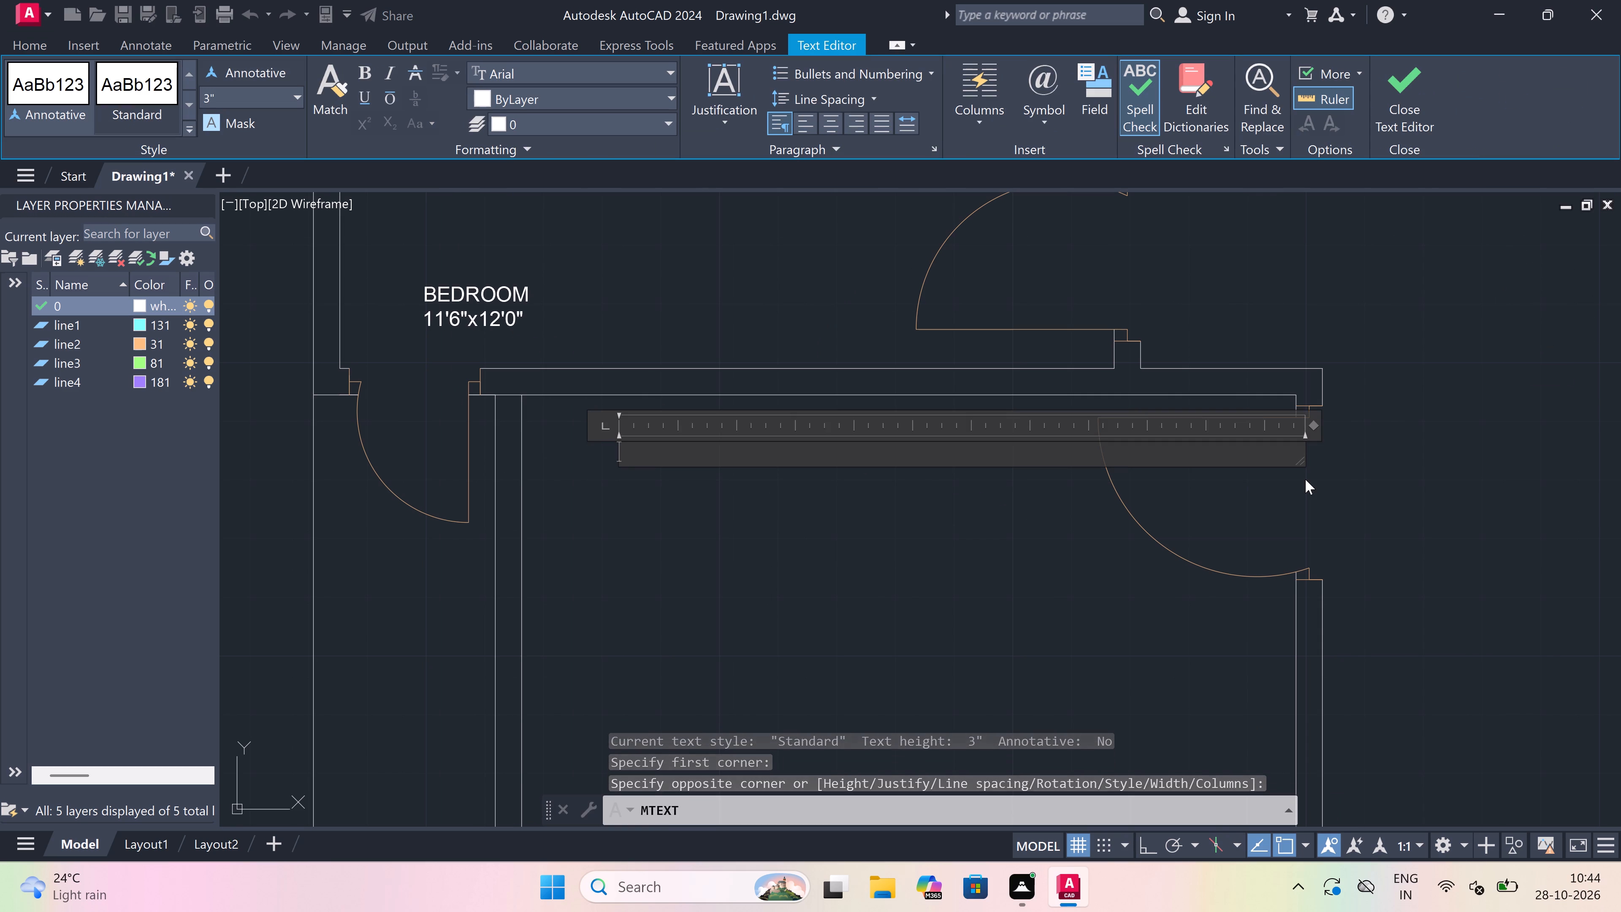
pyautogui.write('BEDROOM')
pyautogui.press('Return')
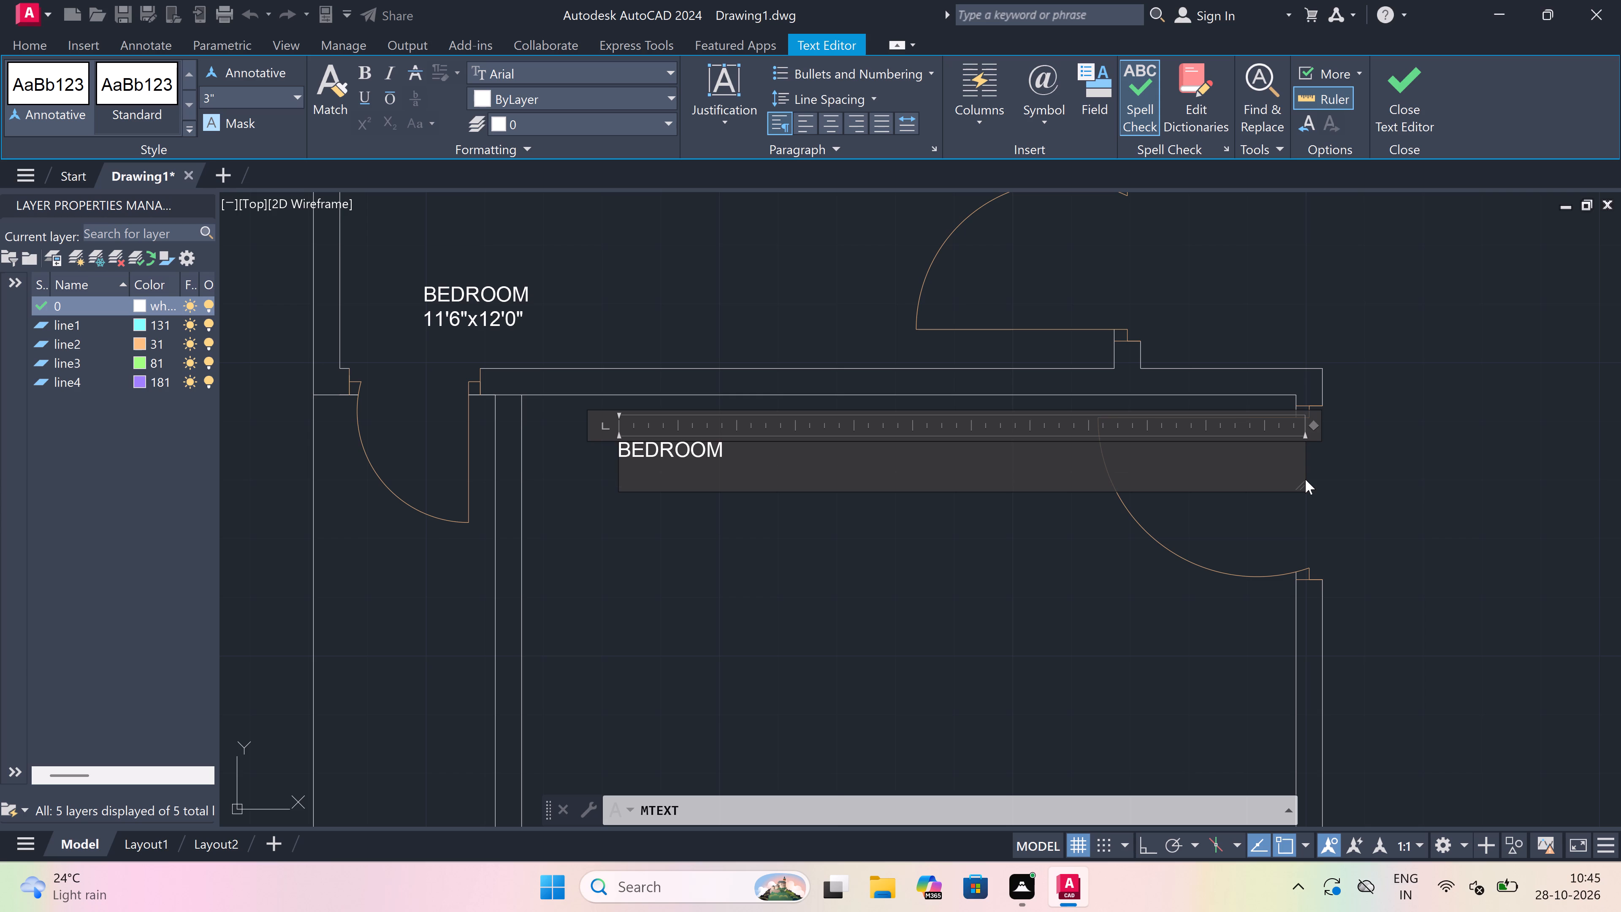
pyautogui.write("11'0")
pyautogui.hotkey('shift', '"')
pyautogui.write('11\'0"')
pyautogui.scroll(-4, 882, 545)
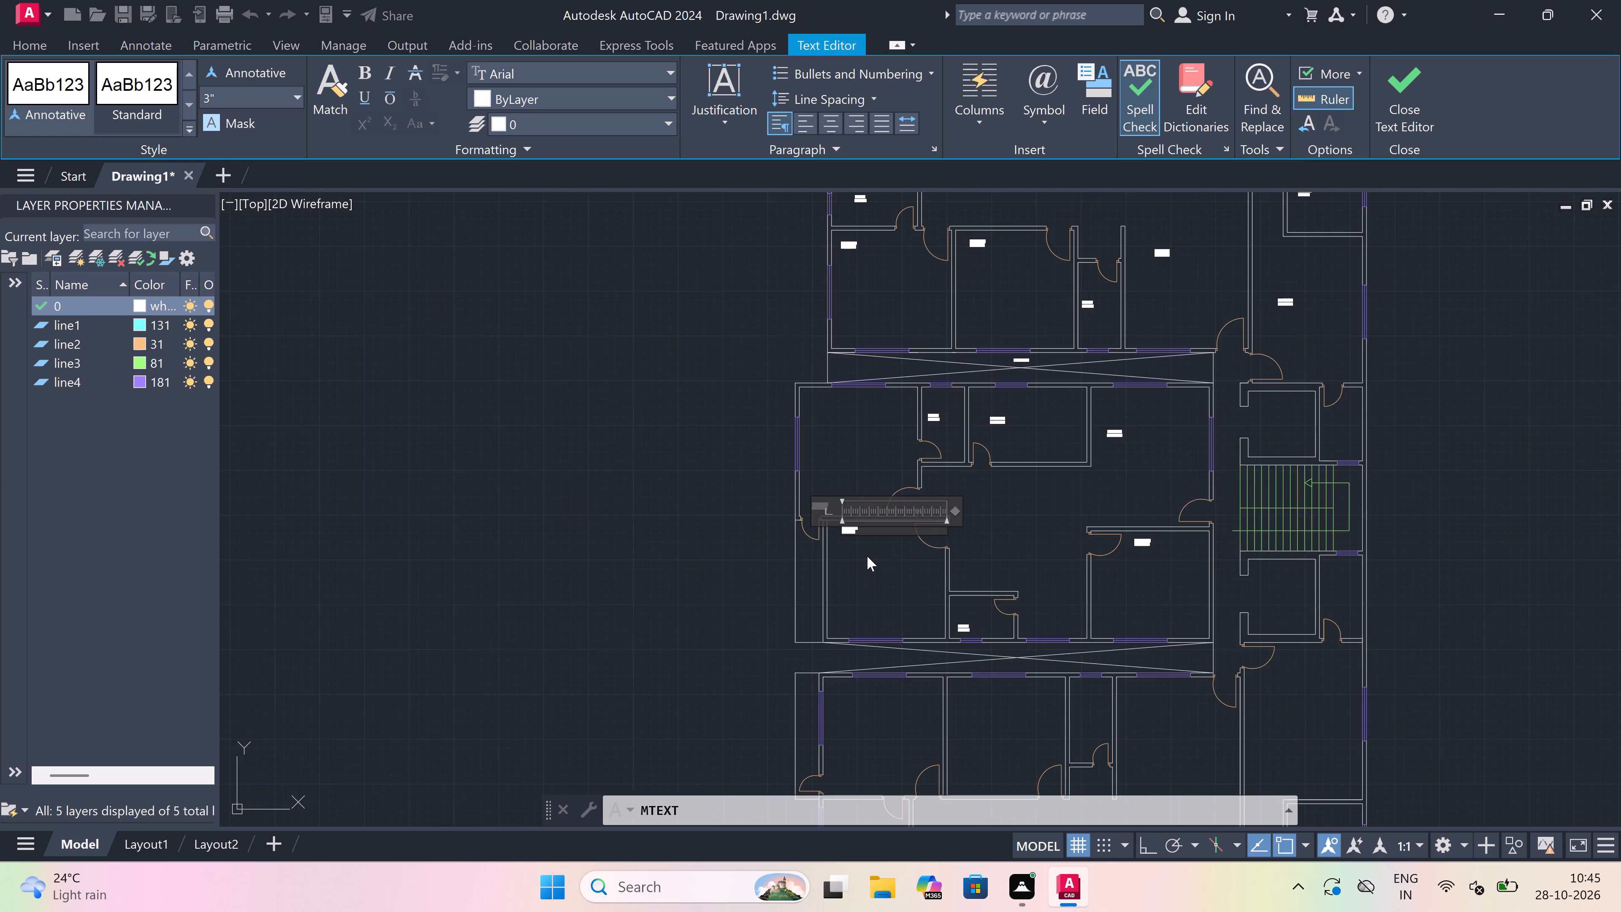
pyautogui.scroll(3, 862, 557)
pyautogui.click(852, 547)
# Add a multiline label "VERANDAH" with 11'5"x2'7" beneath it in the narrow strip west of the new bedroom label.
pyautogui.press('space')
pyautogui.scroll(-3, 853, 538)
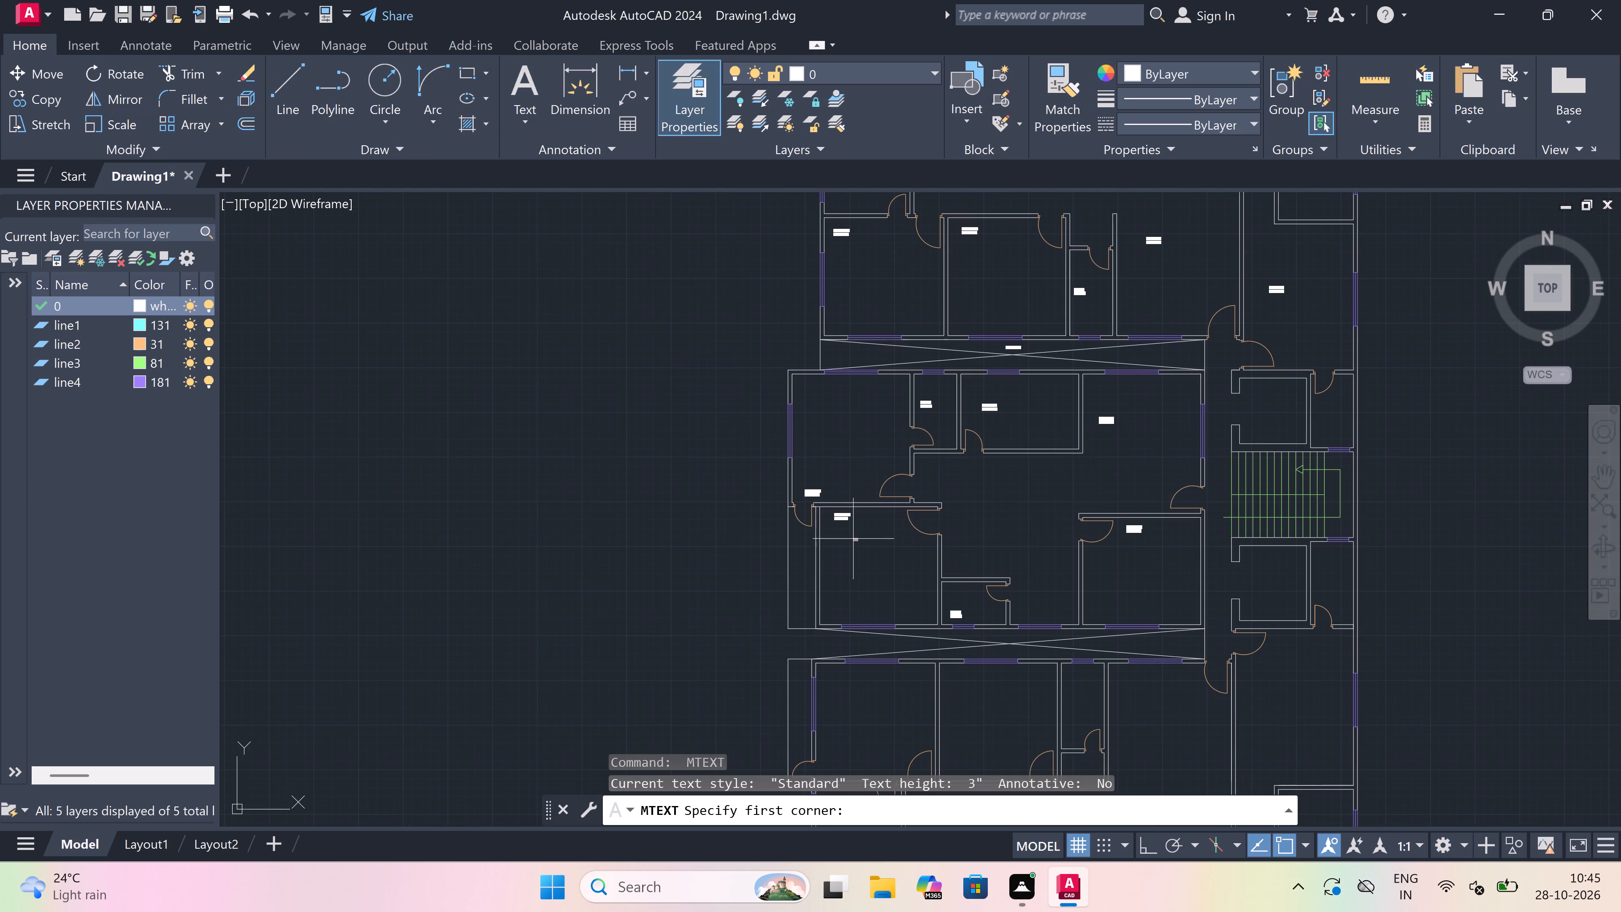
pyautogui.scroll(4, 780, 581)
pyautogui.moveTo(813, 639); pyautogui.dragTo(813, 638)
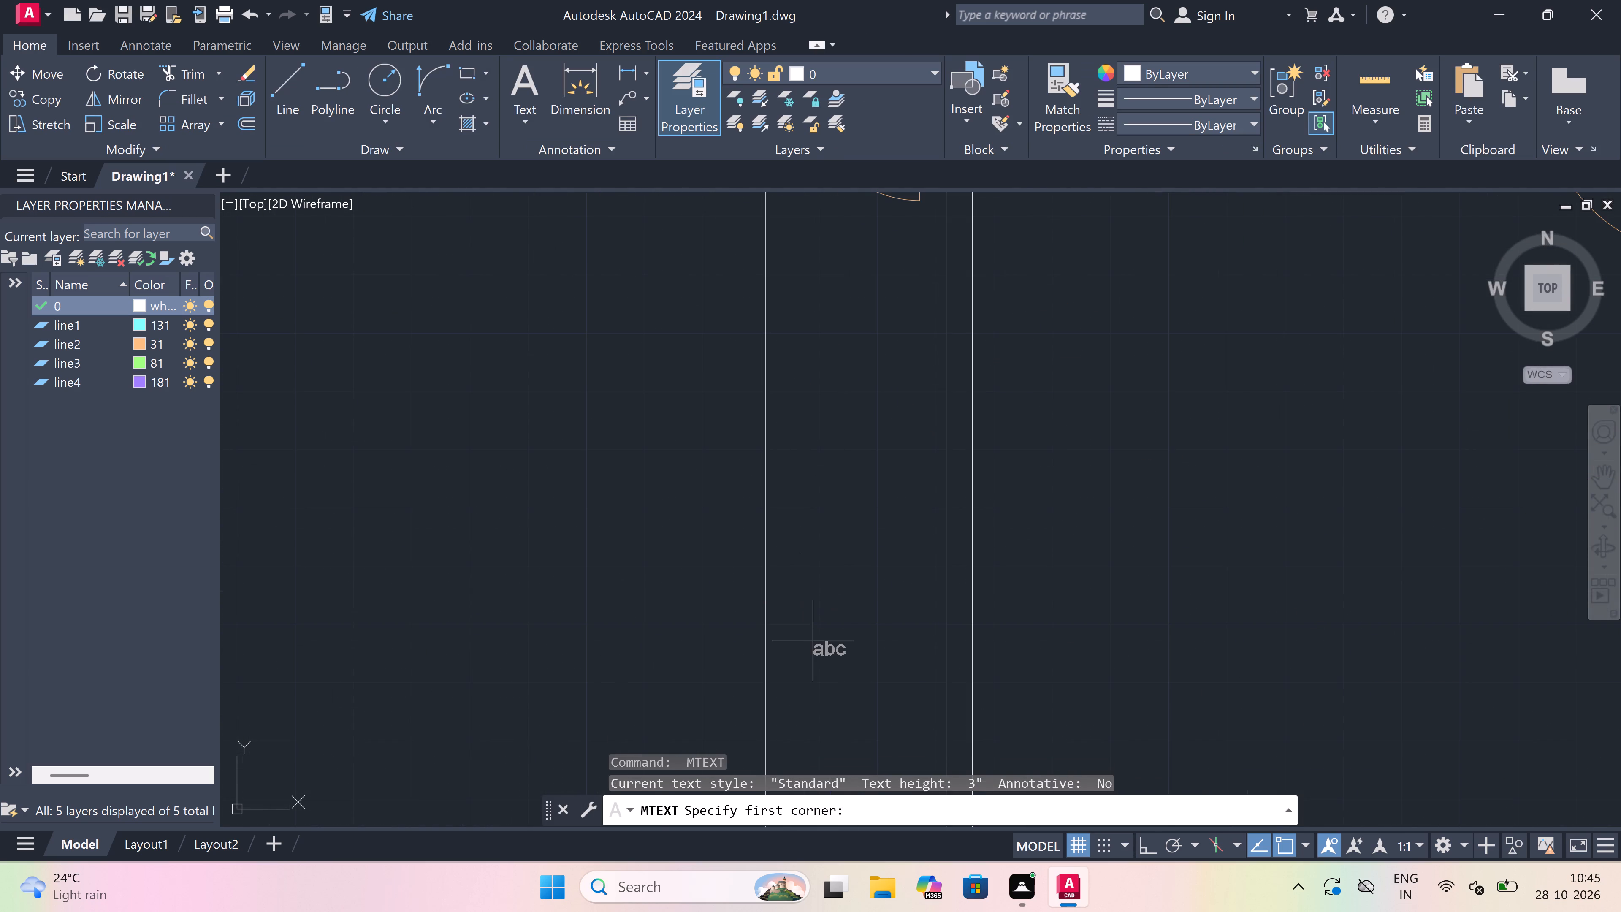
pyautogui.moveTo(813, 638); pyautogui.dragTo(904, 636)
pyautogui.click(1369, 649)
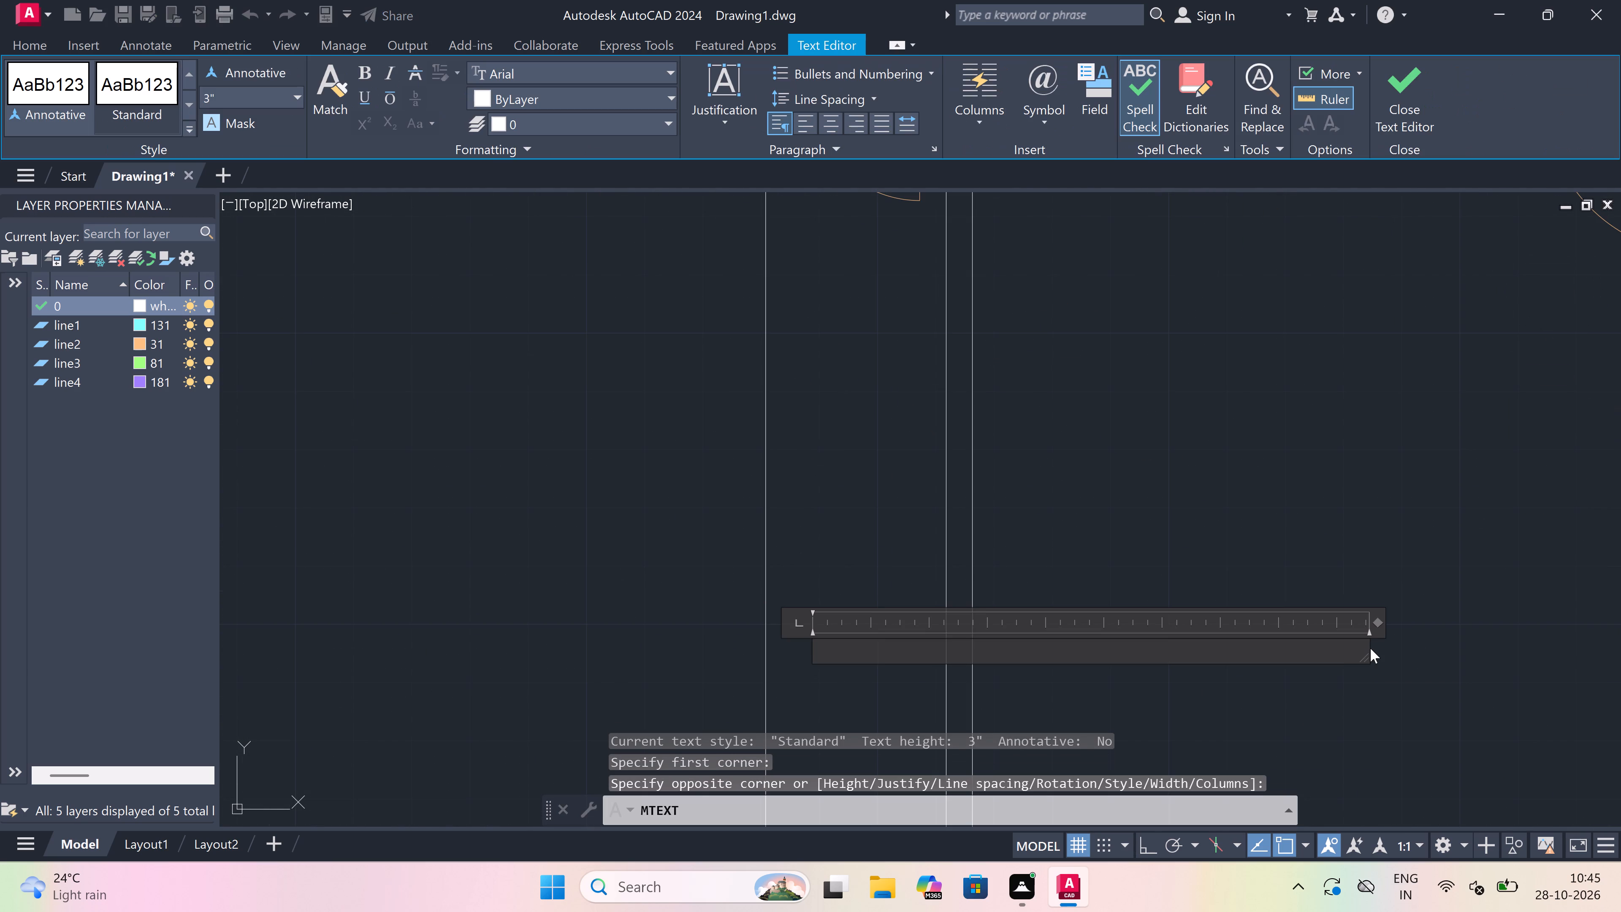
pyautogui.write('VERA')
pyautogui.write('NDAH')
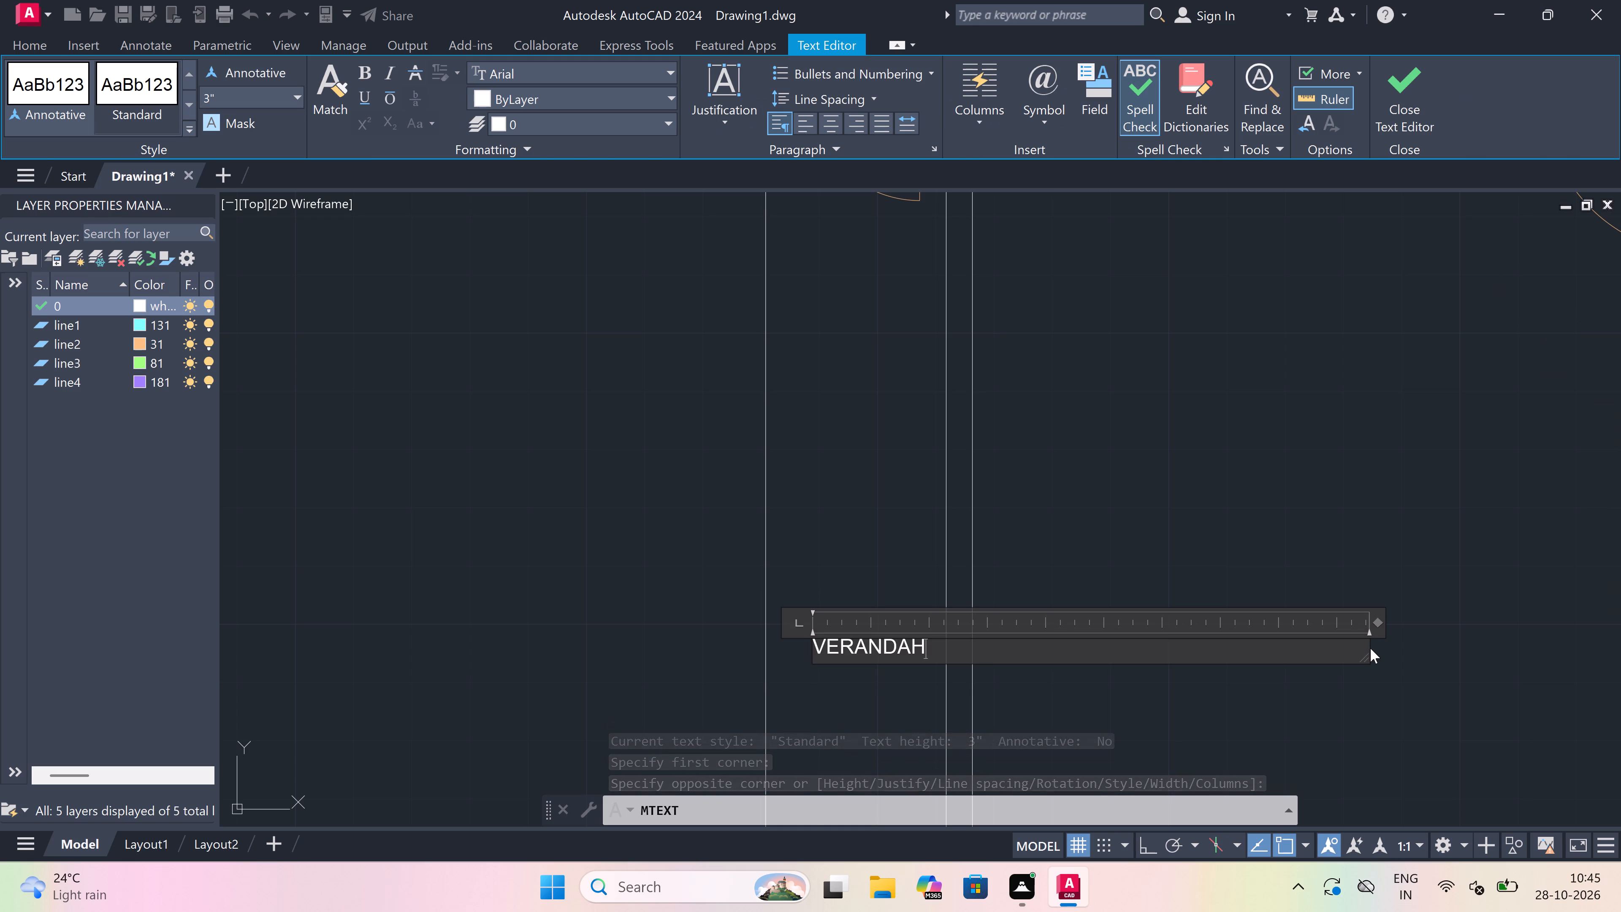
pyautogui.press('Return')
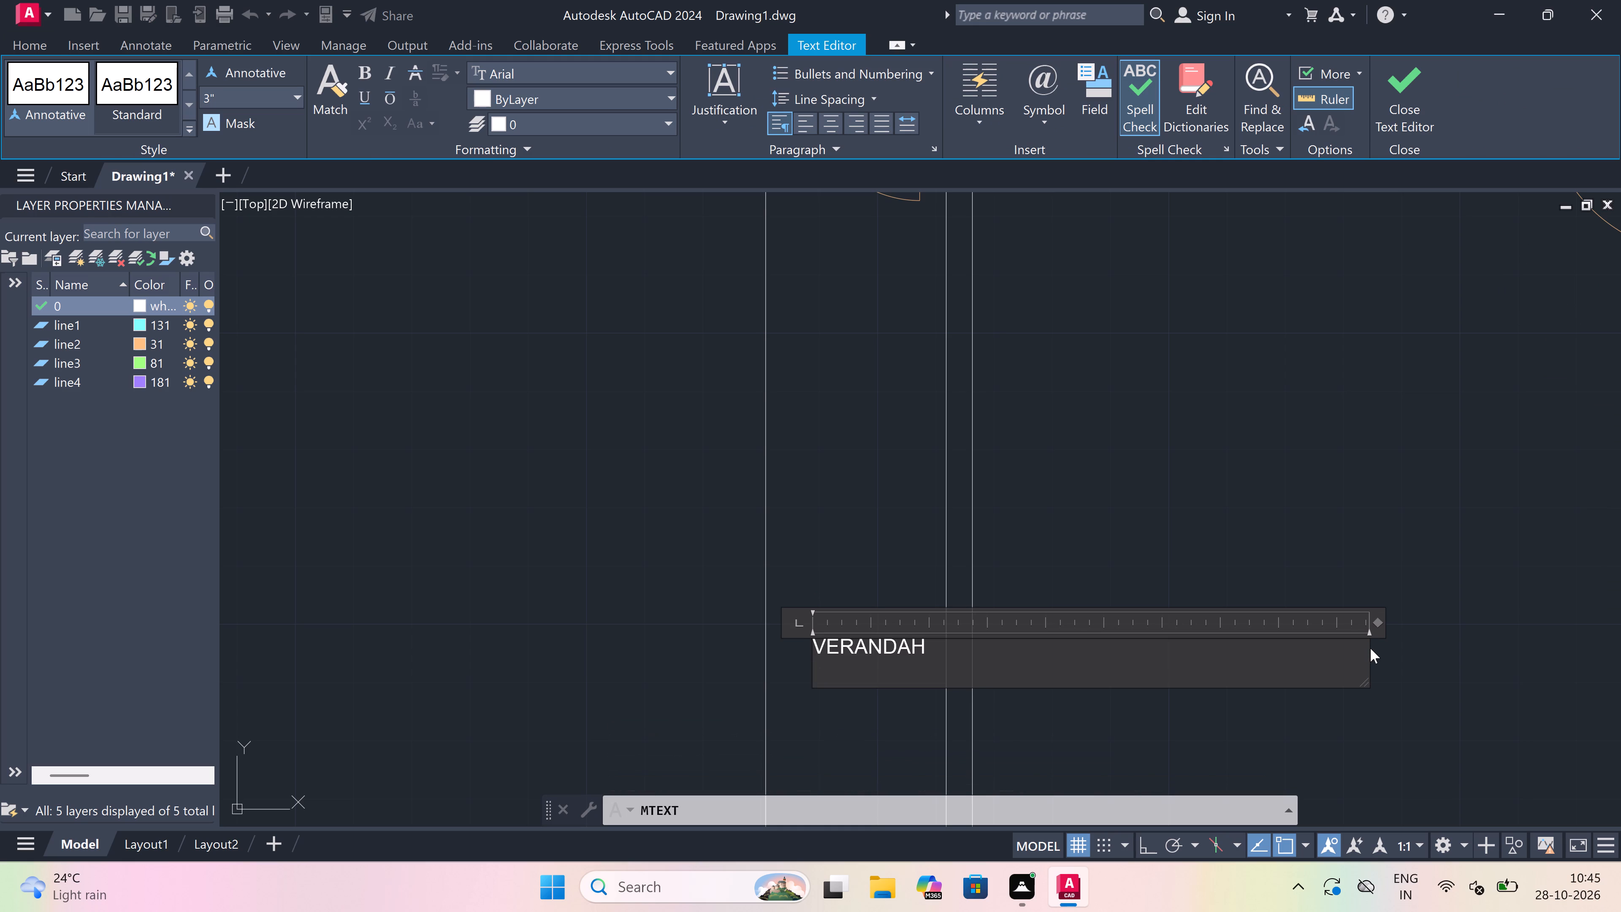
pyautogui.write("11'5")
pyautogui.write('"x')
pyautogui.press('2')
pyautogui.press("'")
pyautogui.press('7')
pyautogui.hotkey('shift', '"')
pyautogui.moveTo(851, 735); pyautogui.dragTo(855, 718)
# Rotate the 11'5"x2'7" verandah label about 91 degrees counterclockwise so it runs along the narrow strip.
pyautogui.click(867, 670)
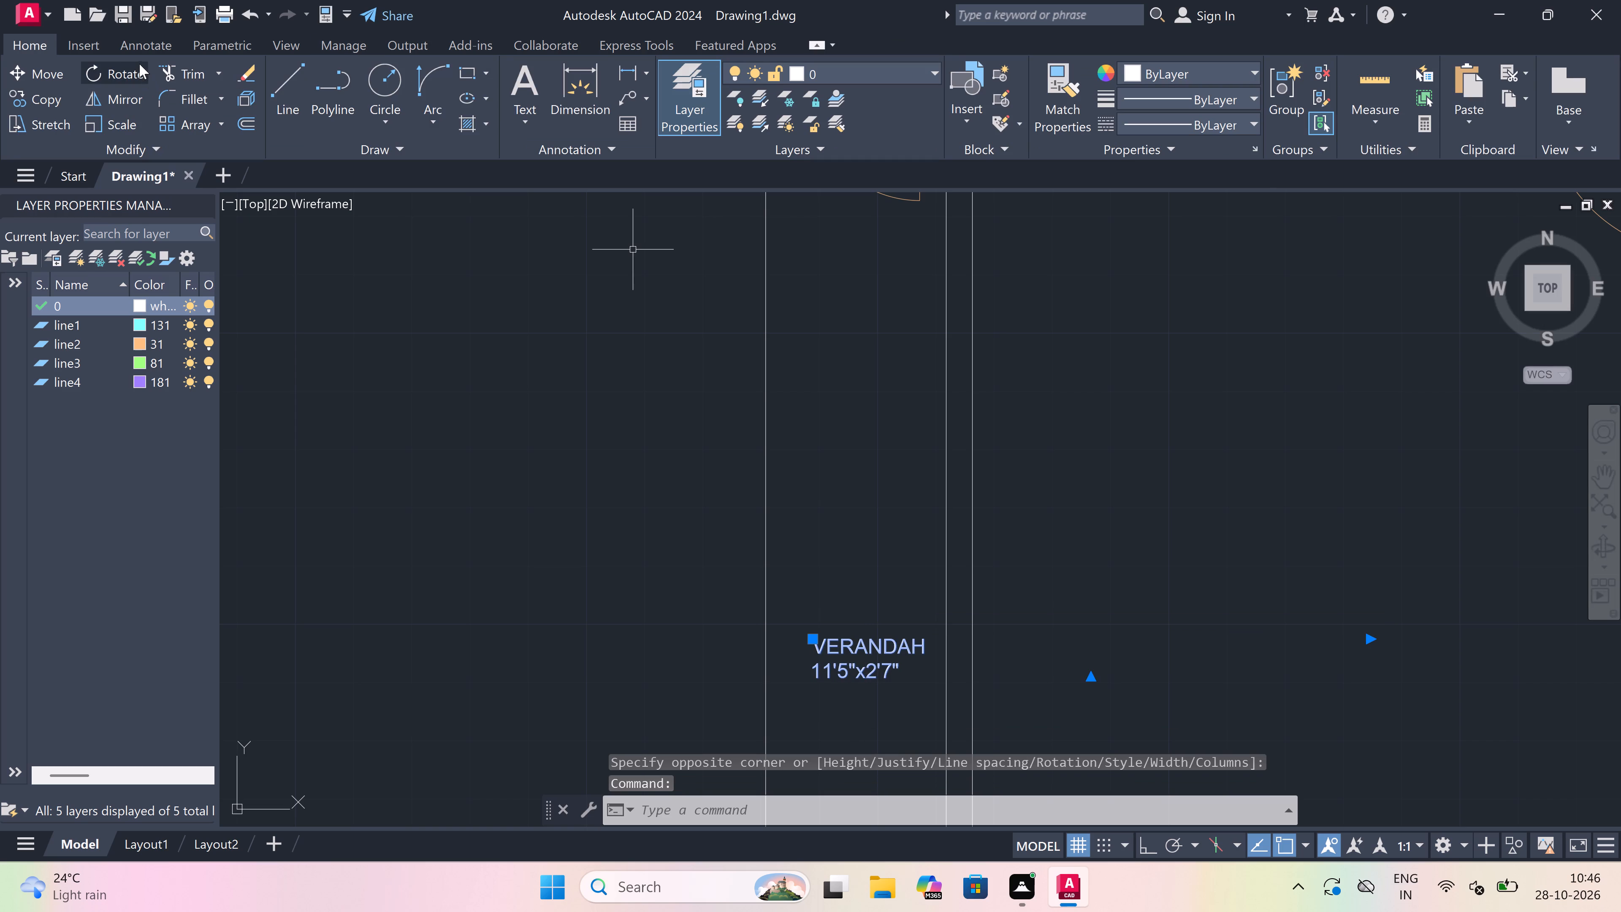
pyautogui.click(125, 67)
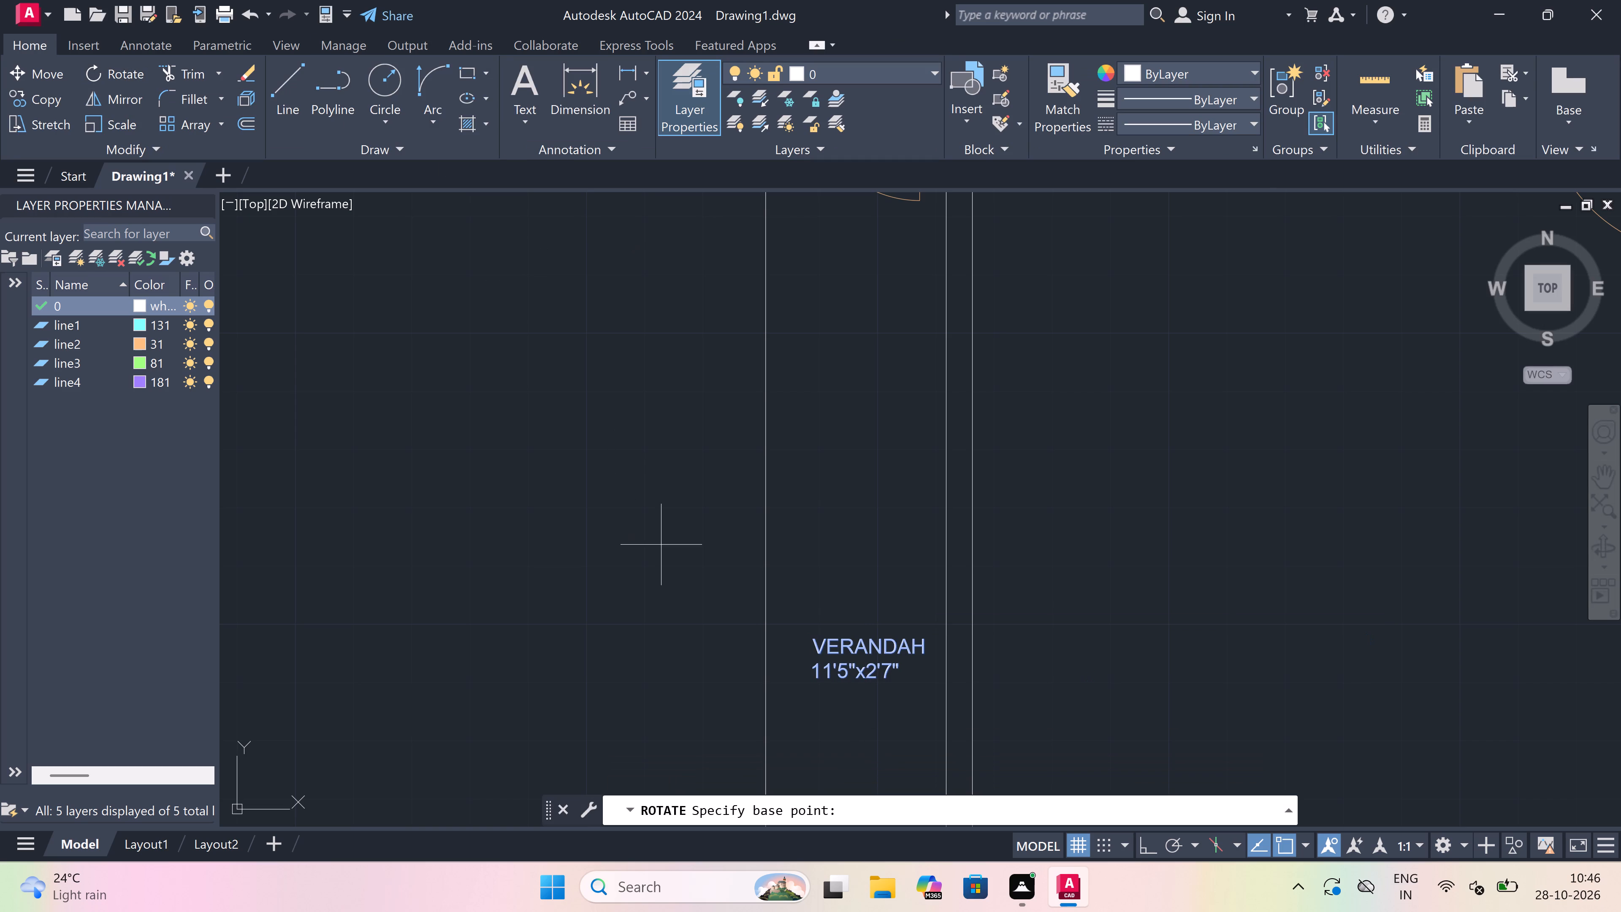
pyautogui.moveTo(873, 644); pyautogui.dragTo(863, 601)
pyautogui.click(811, 461)
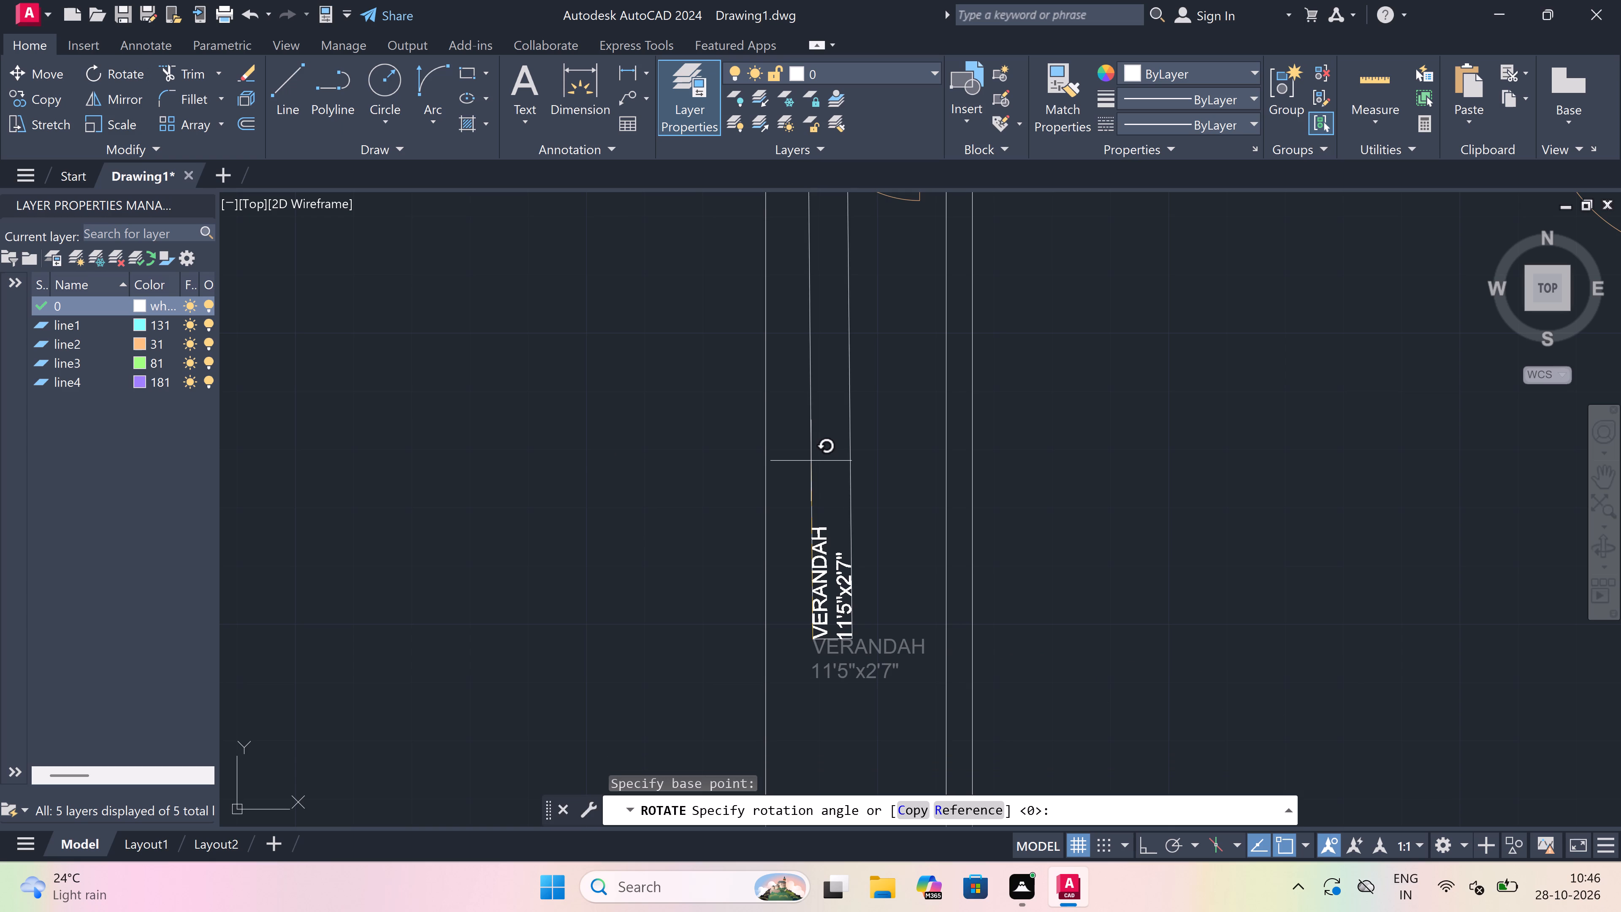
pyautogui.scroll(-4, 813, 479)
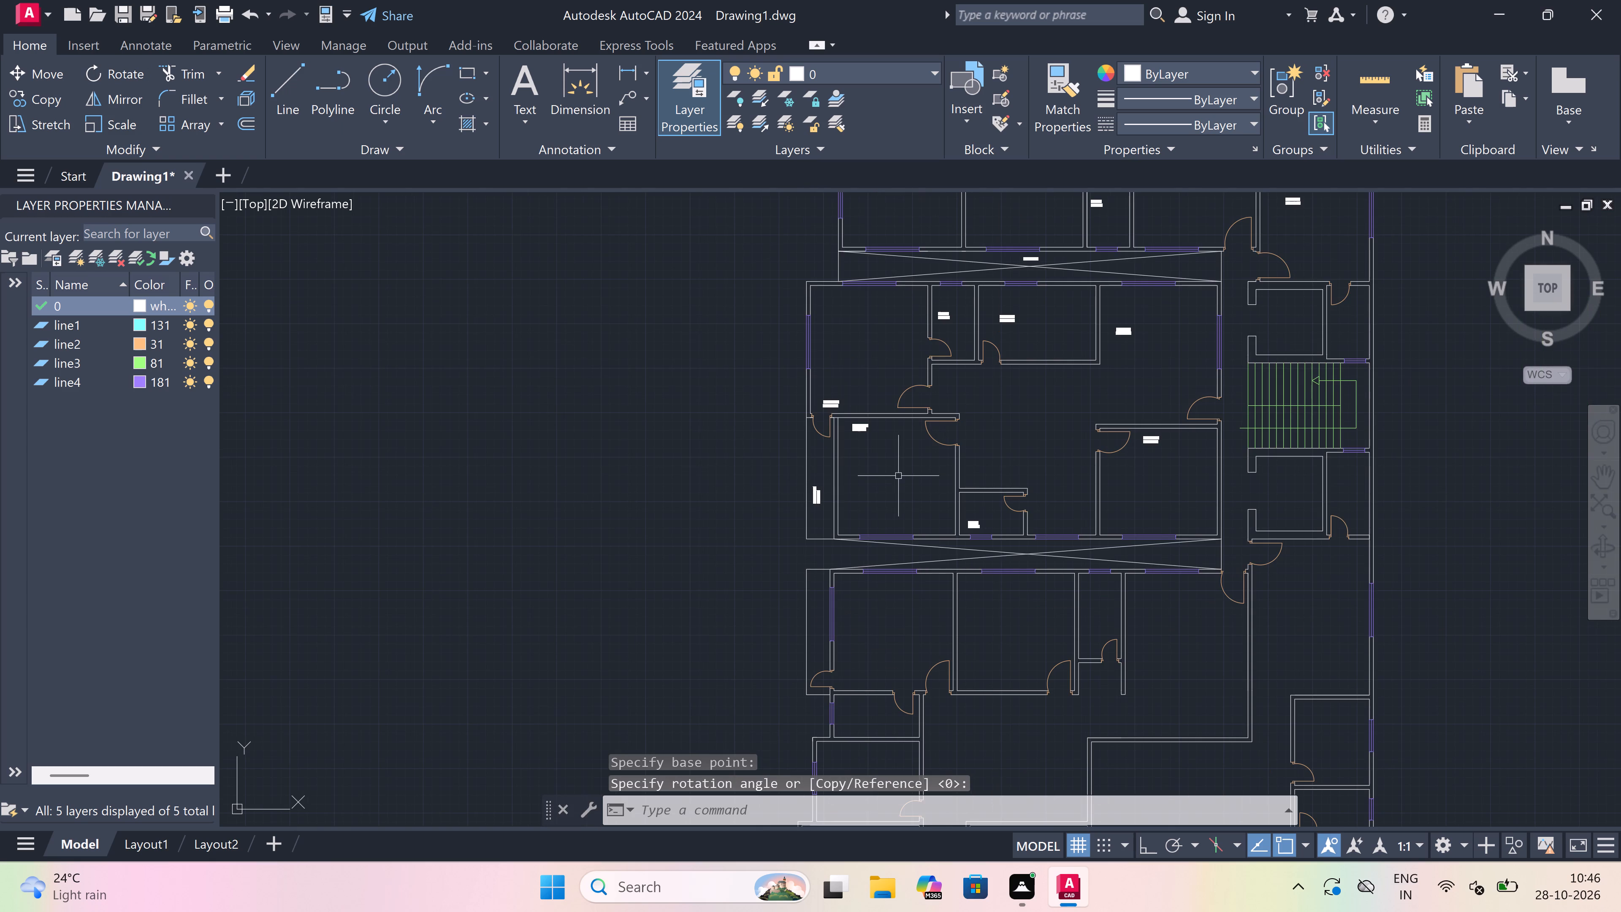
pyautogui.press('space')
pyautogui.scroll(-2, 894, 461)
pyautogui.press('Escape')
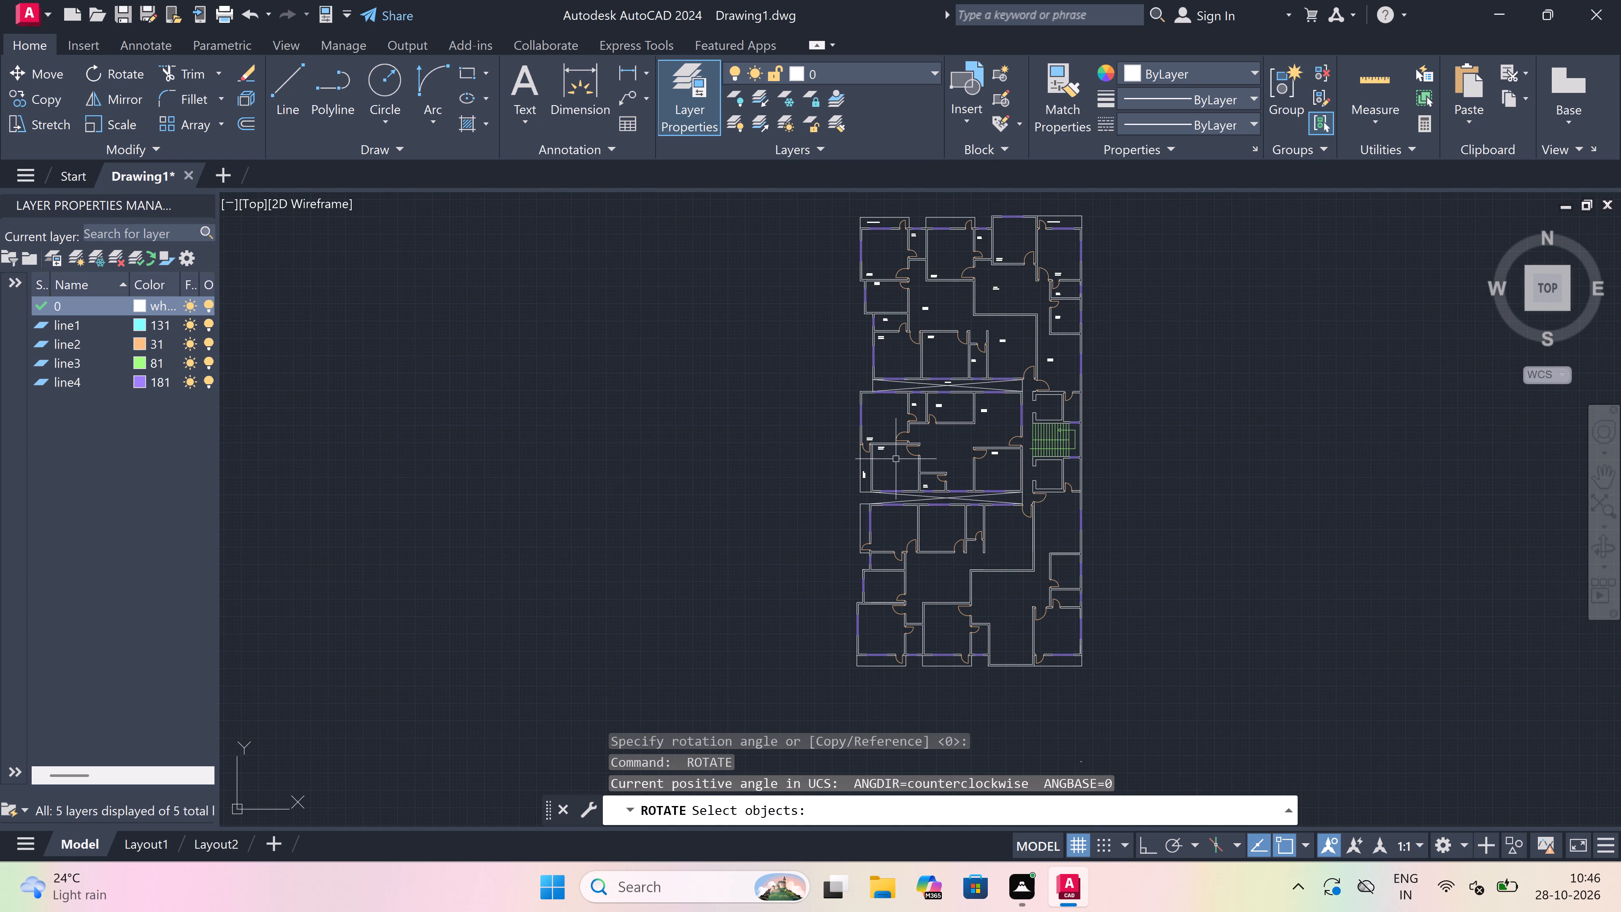
# Label the narrow strip at the west edge of the flat below the lower void "VERANDAH" with 12'0"x2'10" on the second line.
pyautogui.write('mt')
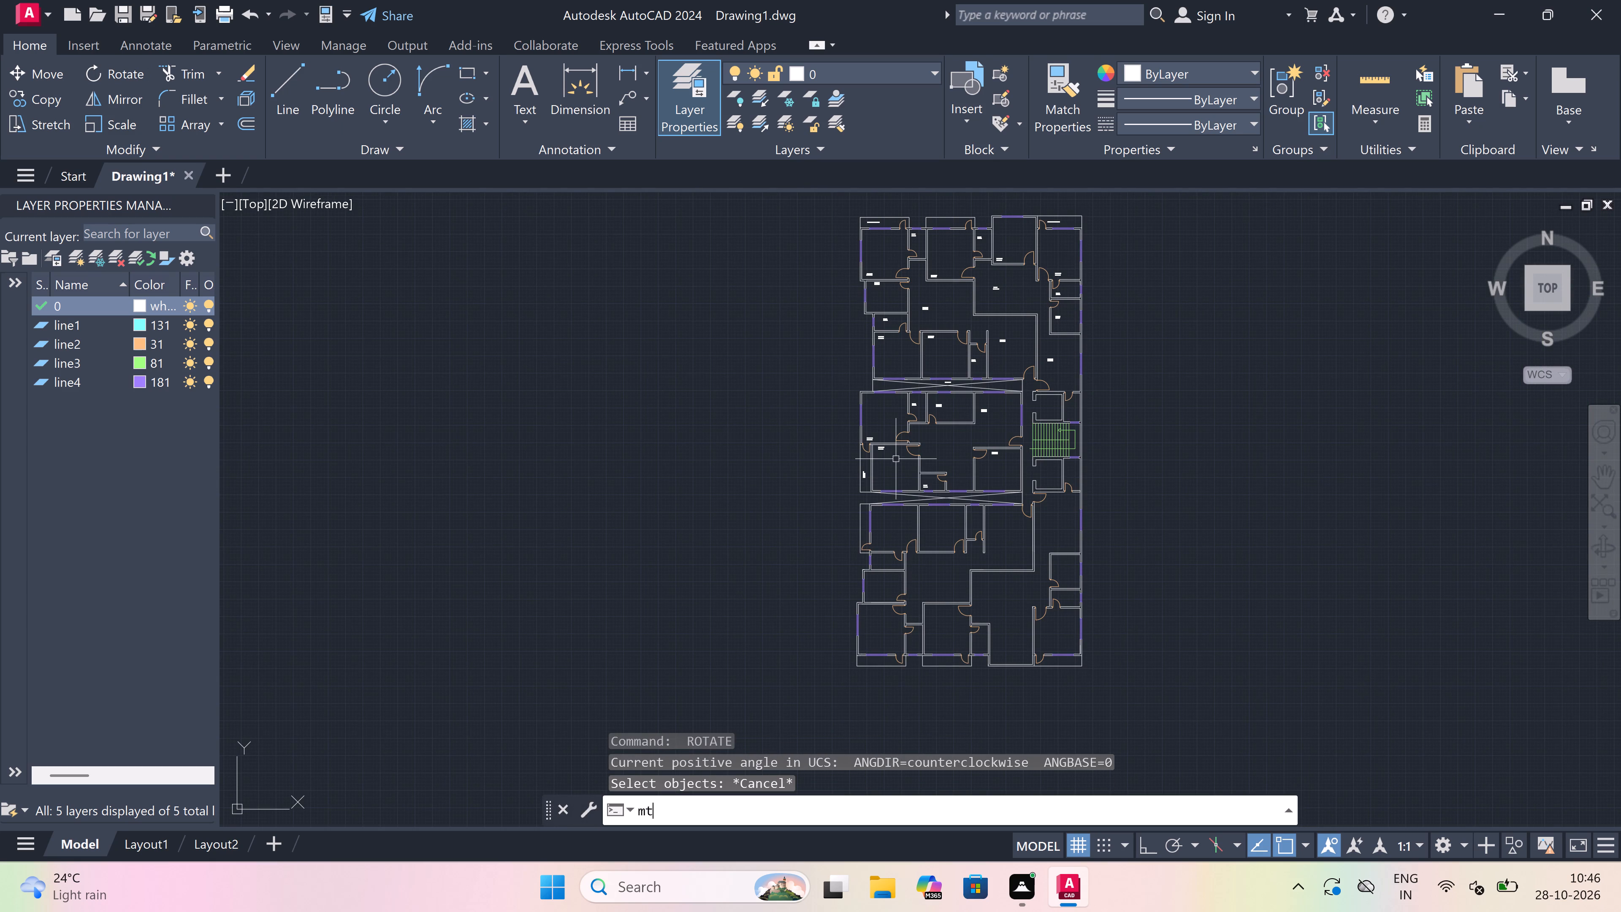
pyautogui.press('space')
pyautogui.scroll(1, 902, 524)
pyautogui.scroll(2, 857, 540)
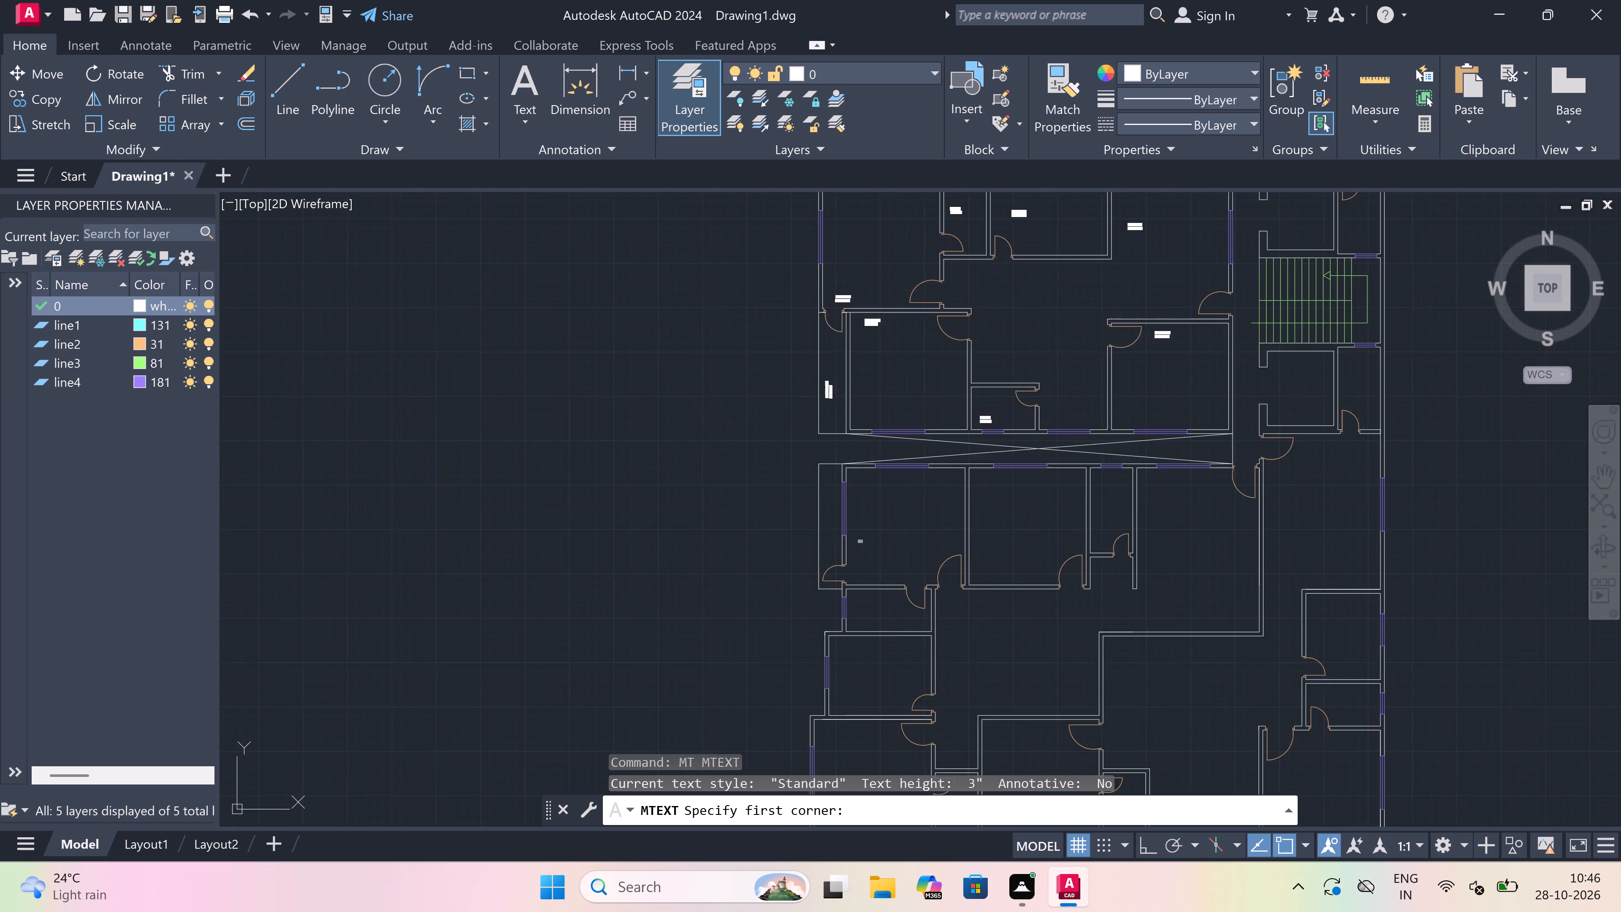
pyautogui.scroll(1, 857, 540)
pyautogui.scroll(1, 770, 521)
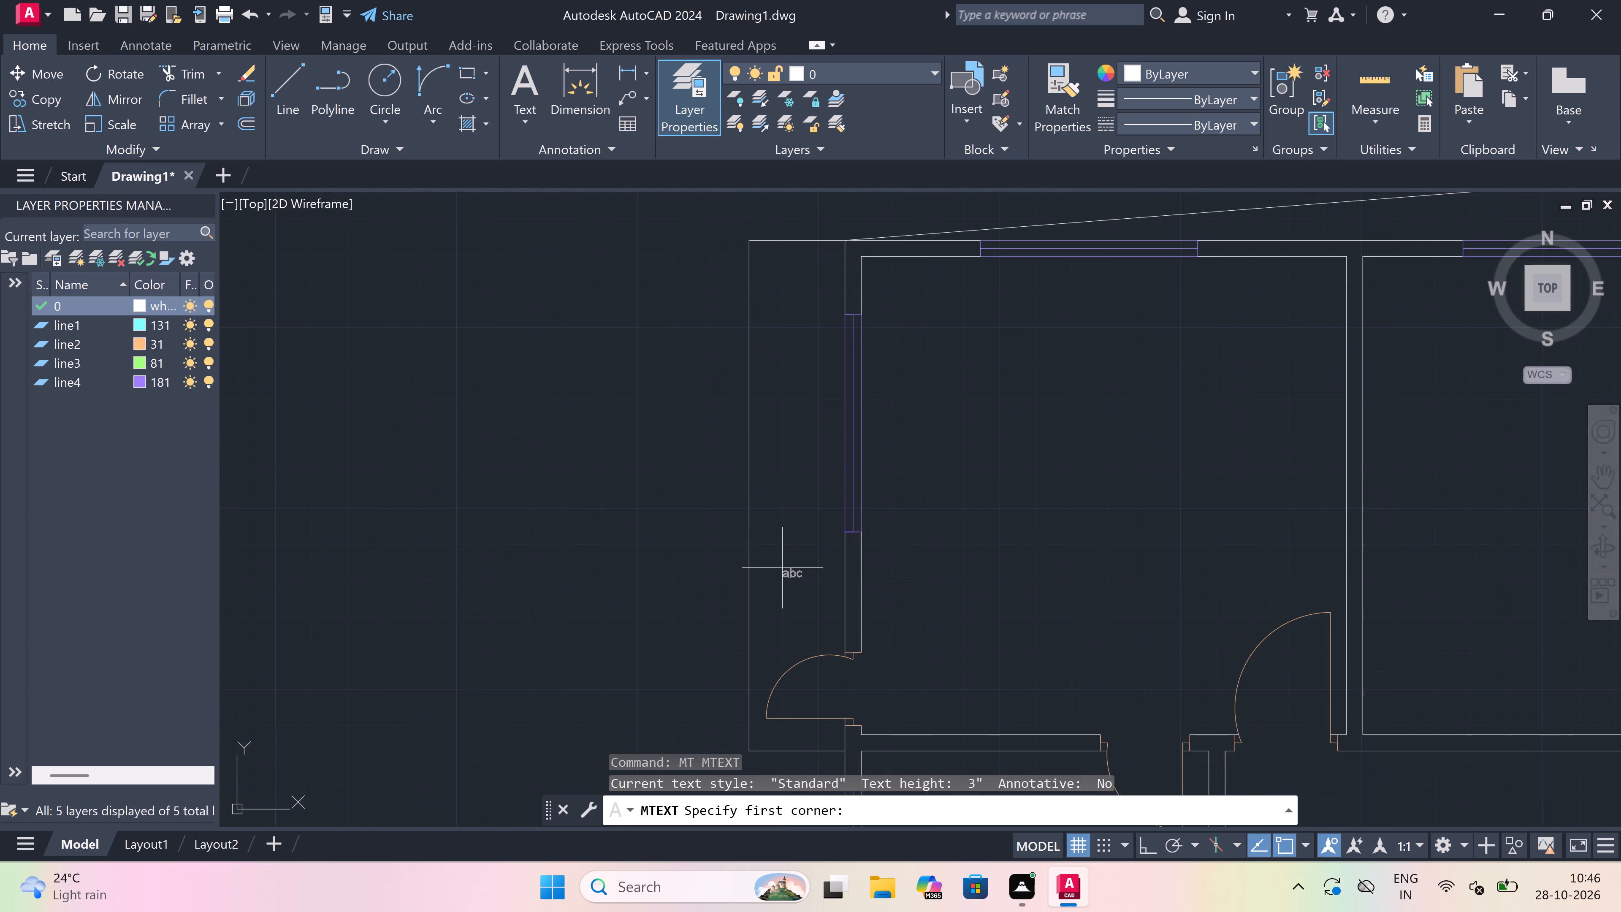
pyautogui.moveTo(778, 567); pyautogui.dragTo(806, 572)
pyautogui.click(1157, 577)
pyautogui.scroll(2, 825, 564)
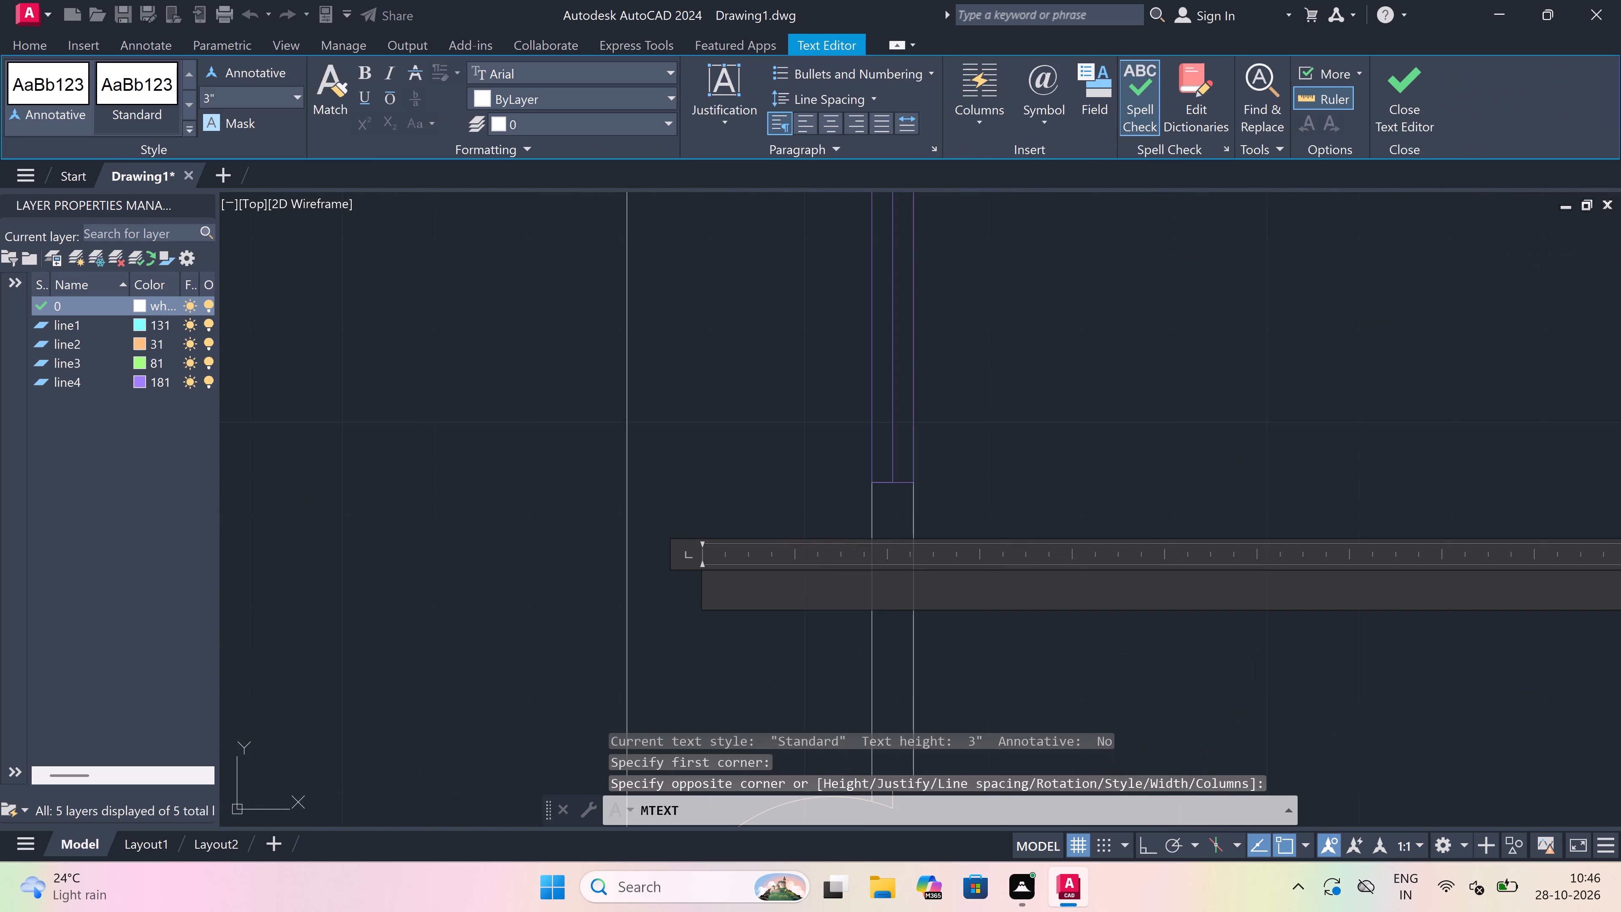
pyautogui.write('VERANDA')
pyautogui.press('h')
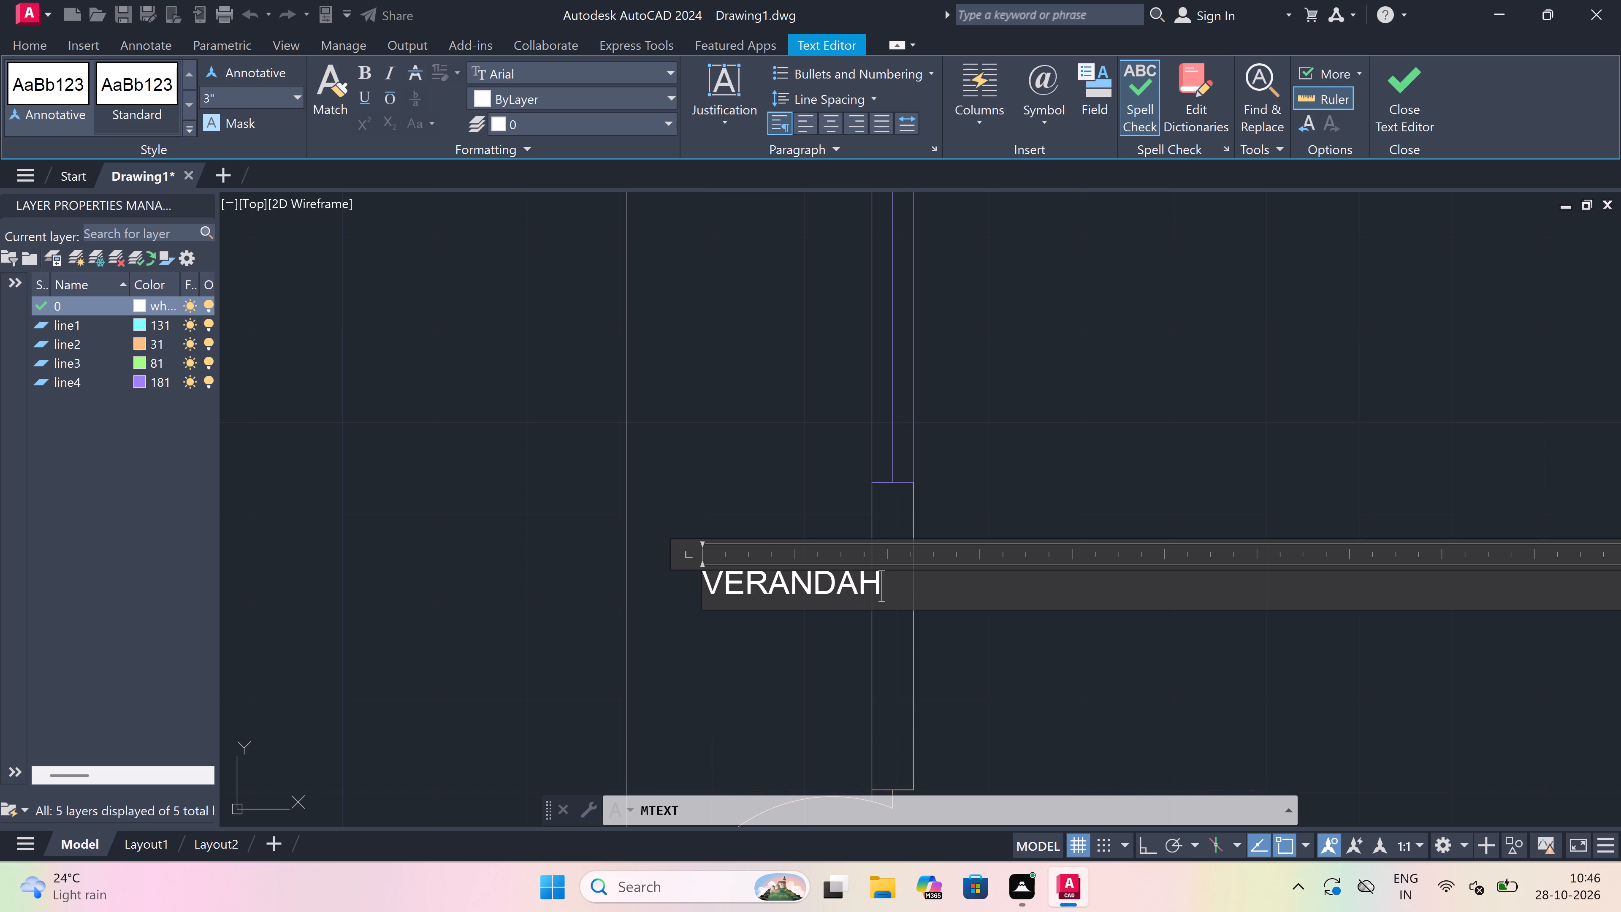
pyautogui.press('Return')
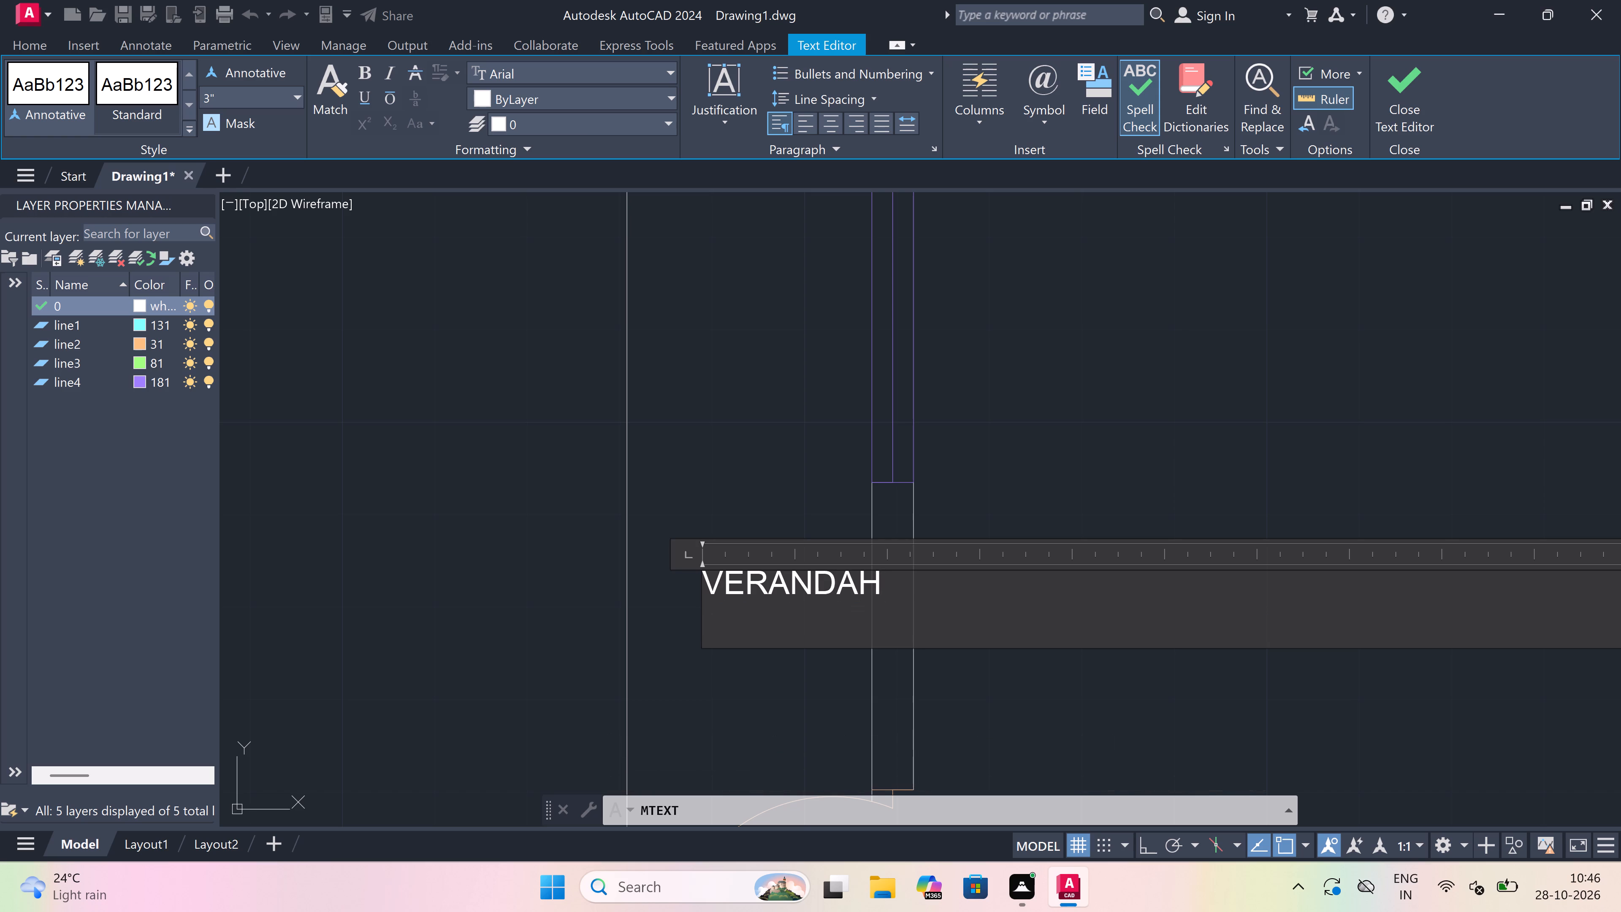
pyautogui.write("12'0")
pyautogui.write('"x')
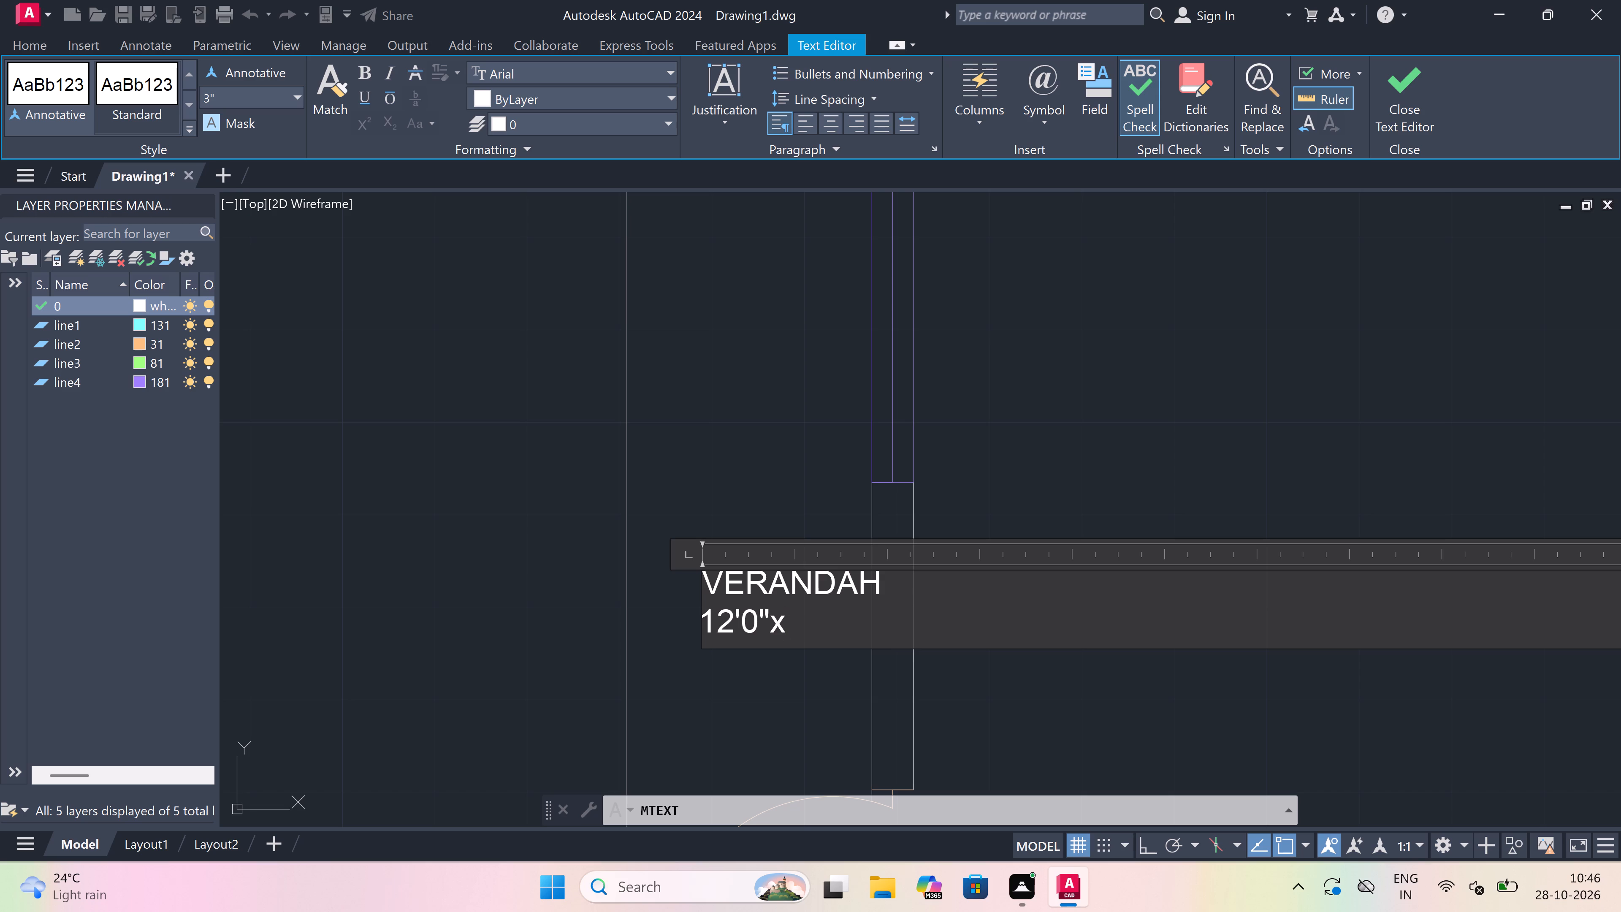
pyautogui.write('2\'10"')
pyautogui.click(793, 444)
# Rotate the 12'0"x2'10" verandah label 90 degrees counterclockwise with Ortho on so it reads vertically.
pyautogui.moveTo(791, 605); pyautogui.dragTo(791, 602)
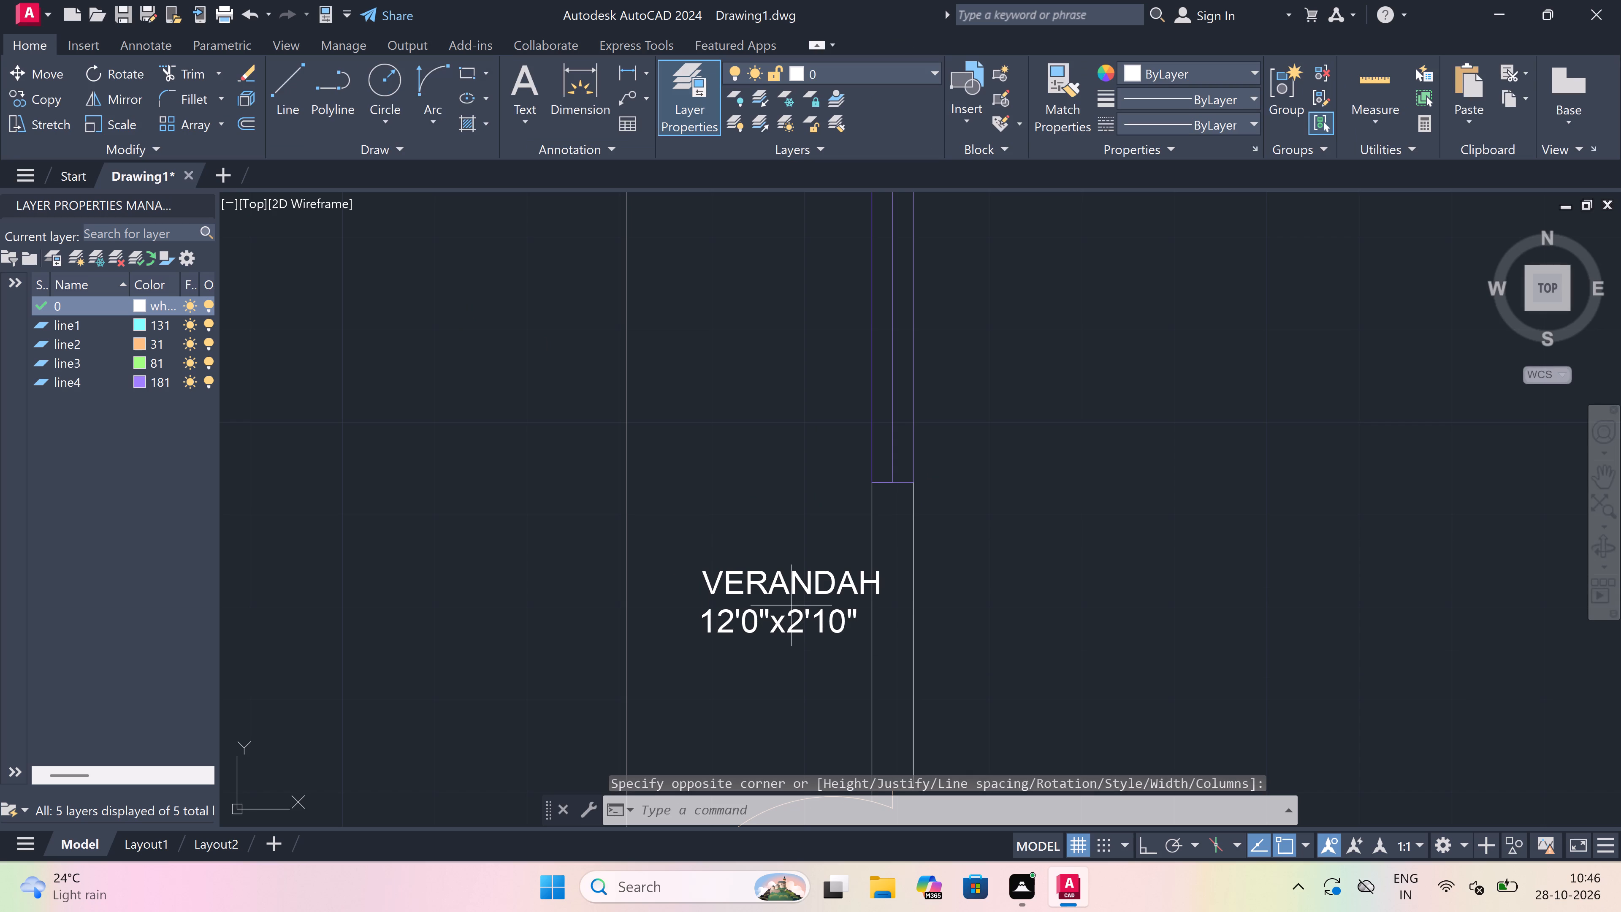
pyautogui.click(679, 440)
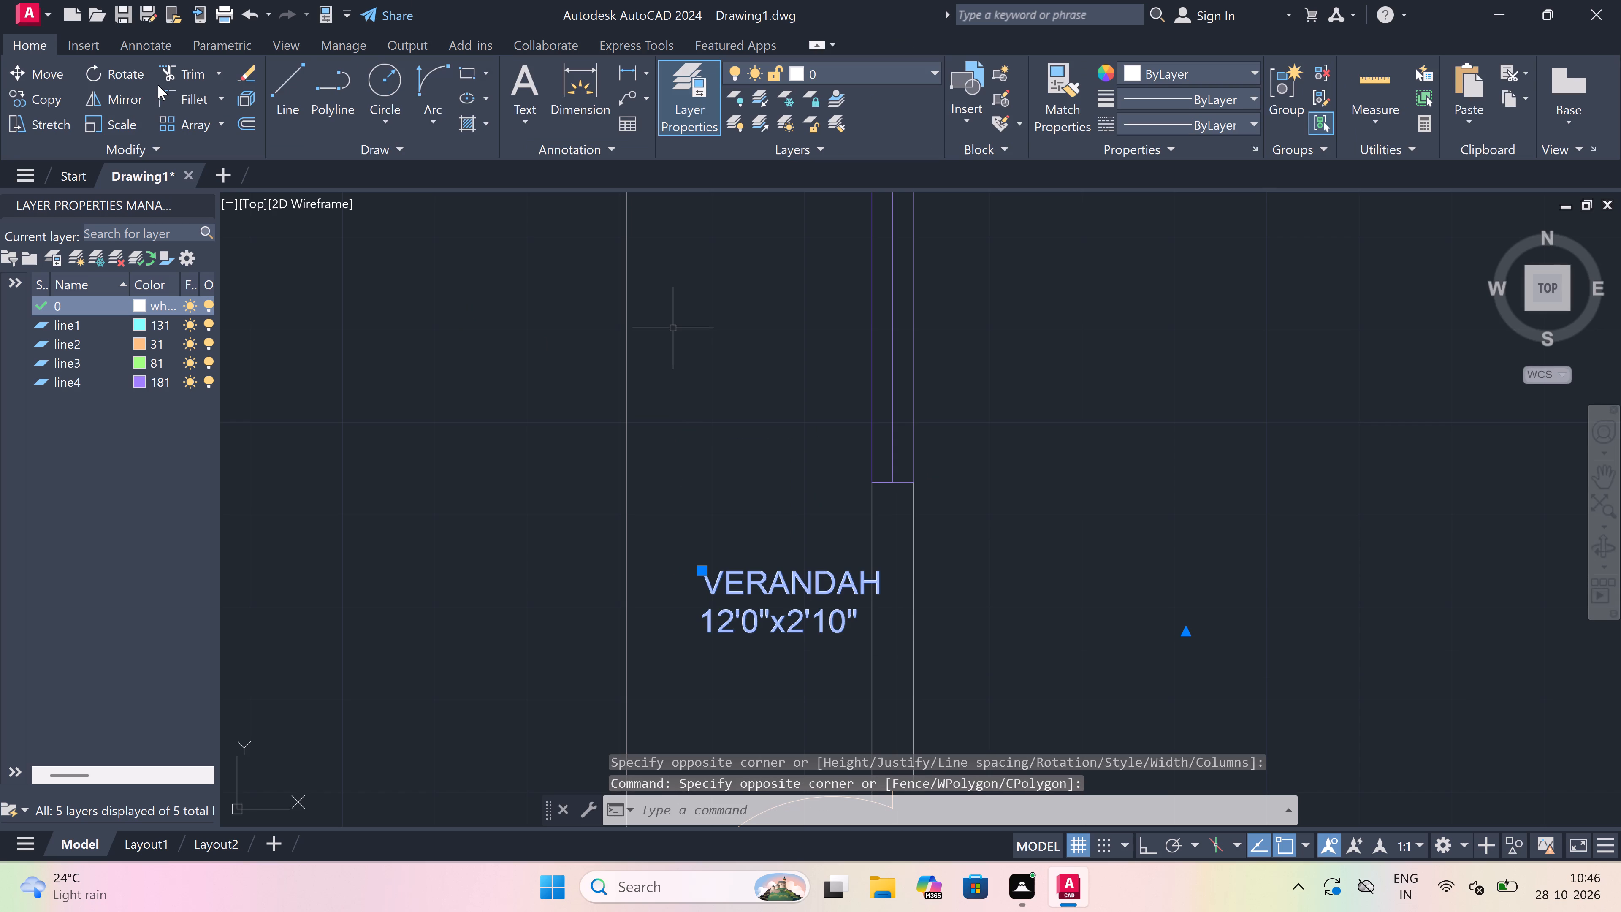
pyautogui.click(113, 68)
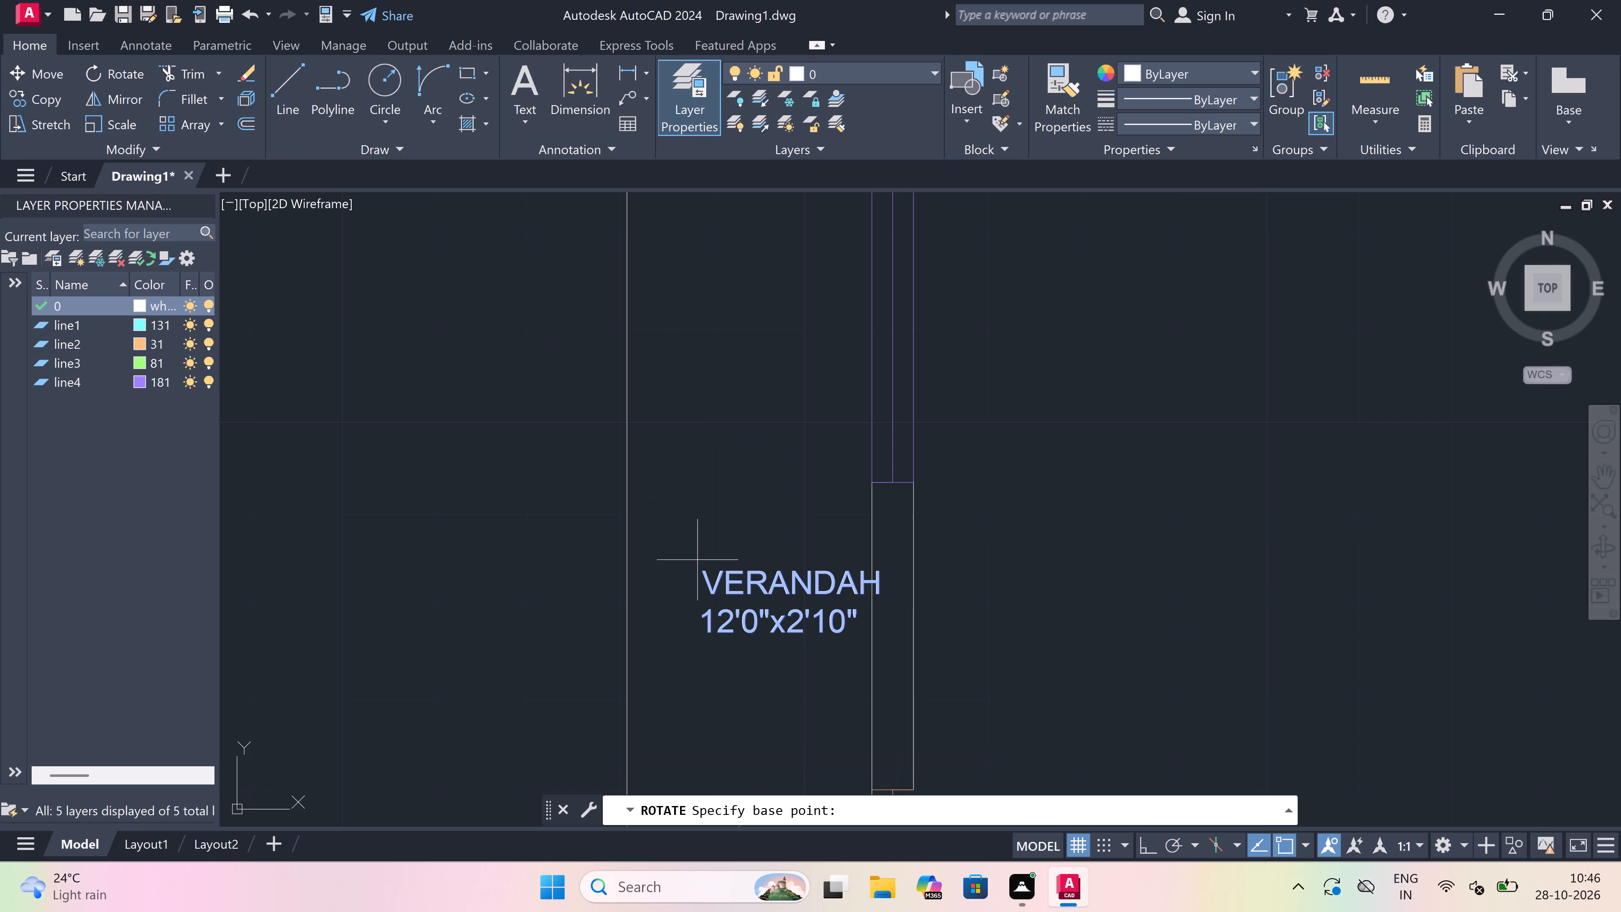
pyautogui.moveTo(739, 585); pyautogui.dragTo(736, 532)
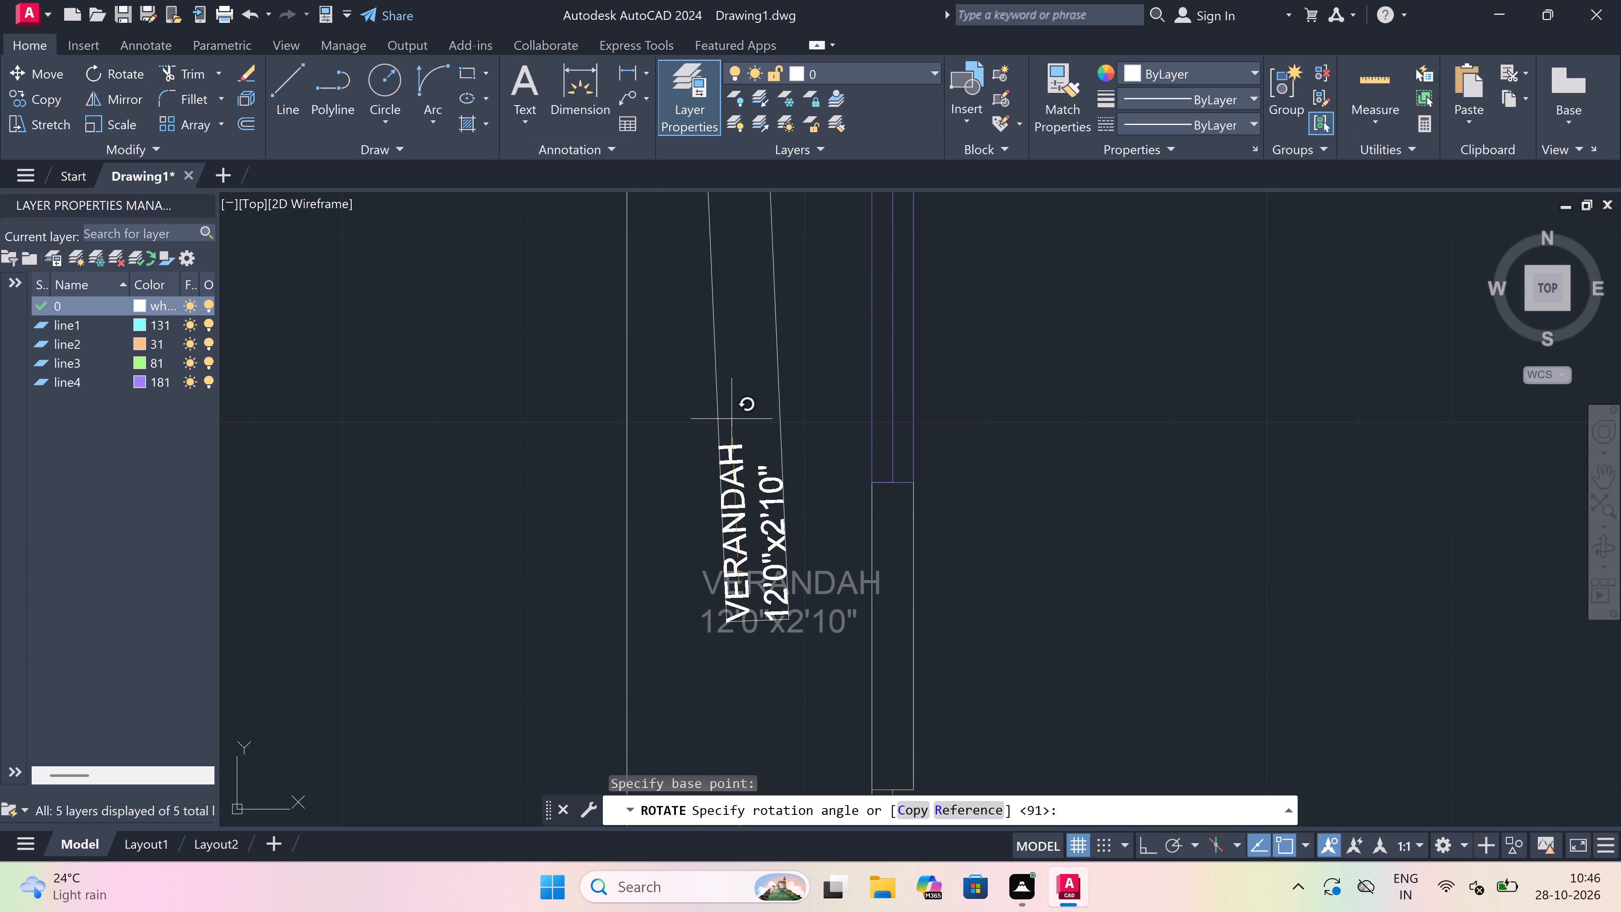
pyautogui.press('F8')
pyautogui.click(722, 299)
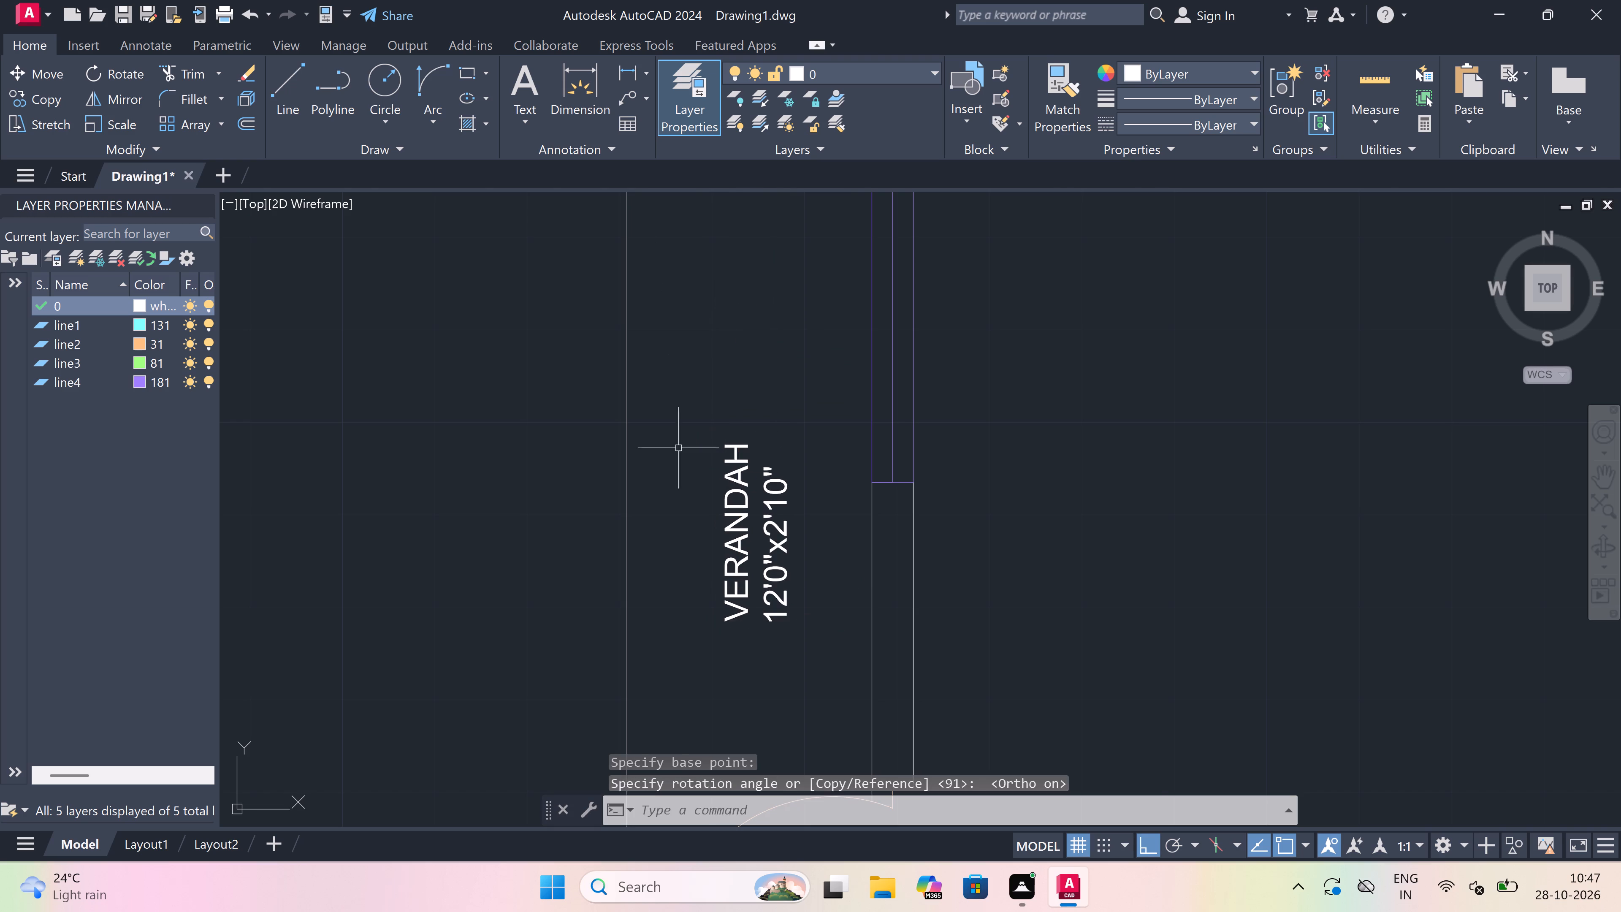
# Label the room east of the 12'0"x2'10" verandah "BEDROOM" with 11'2"x11'0" on the second line, using multiline text.
pyautogui.scroll(-3, 678, 448)
pyautogui.press('space')
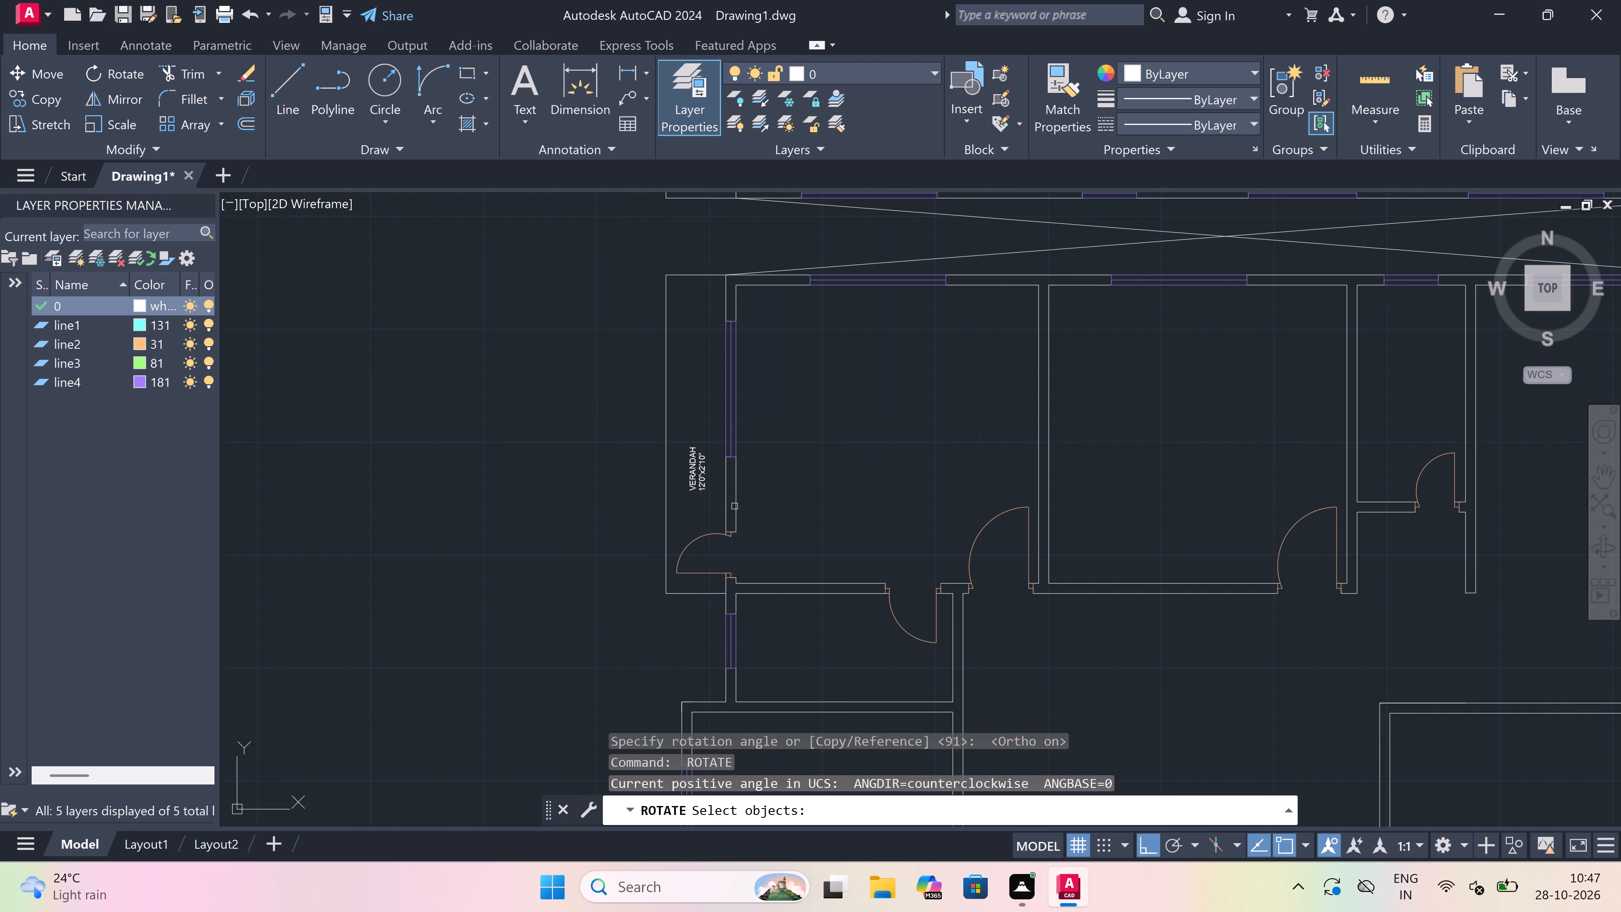
pyautogui.press('Escape')
pyautogui.press('m')
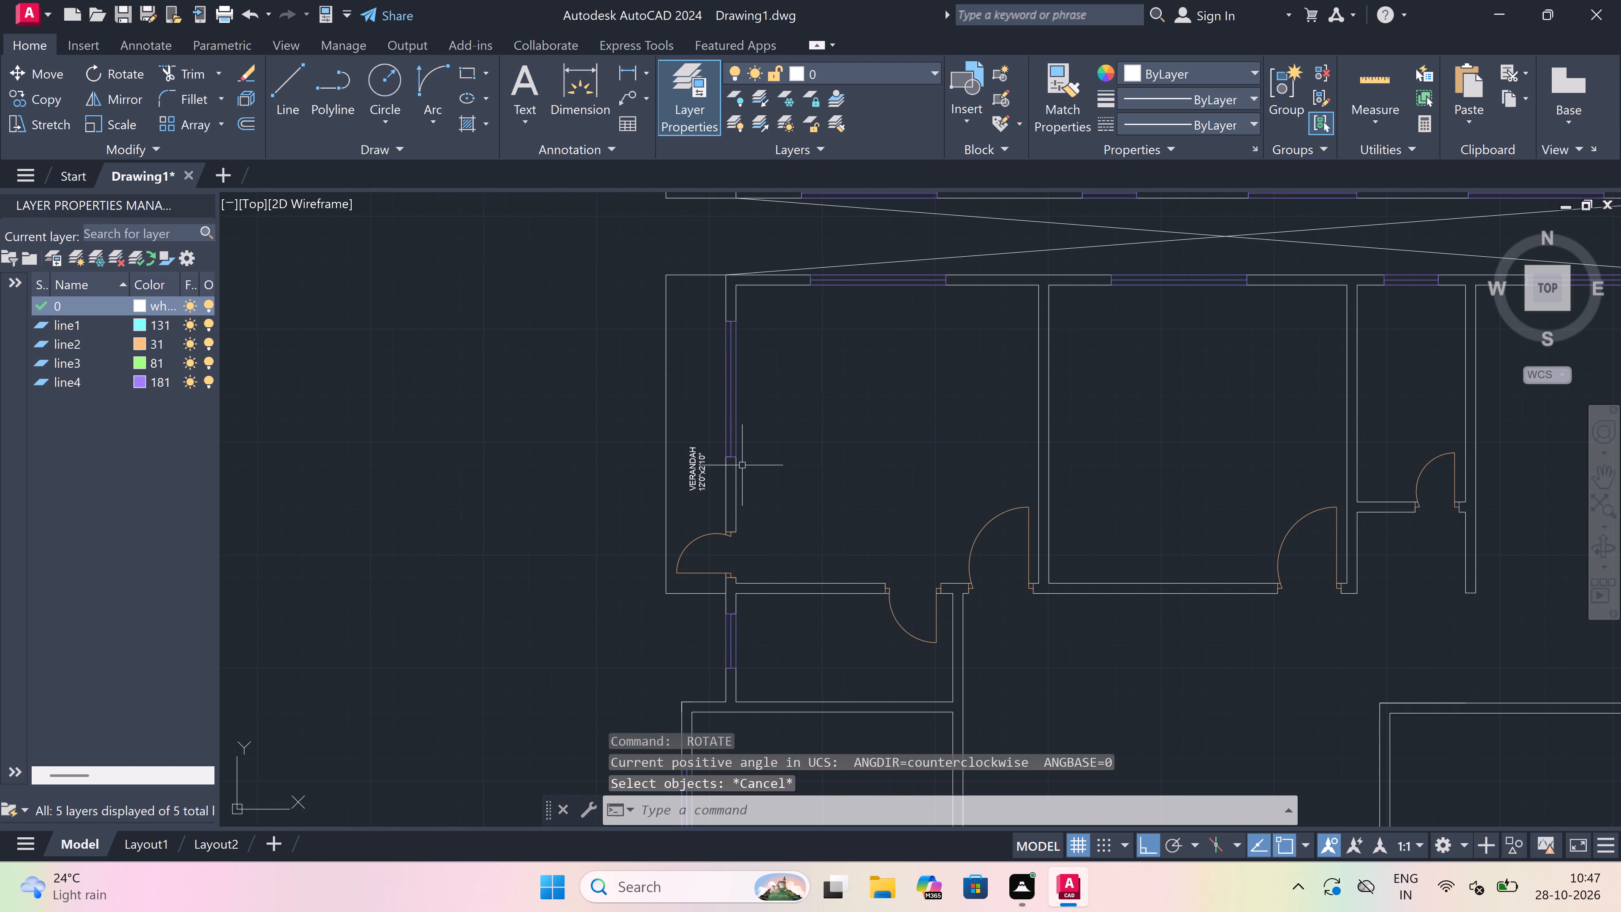
pyautogui.press('t')
pyautogui.press('space')
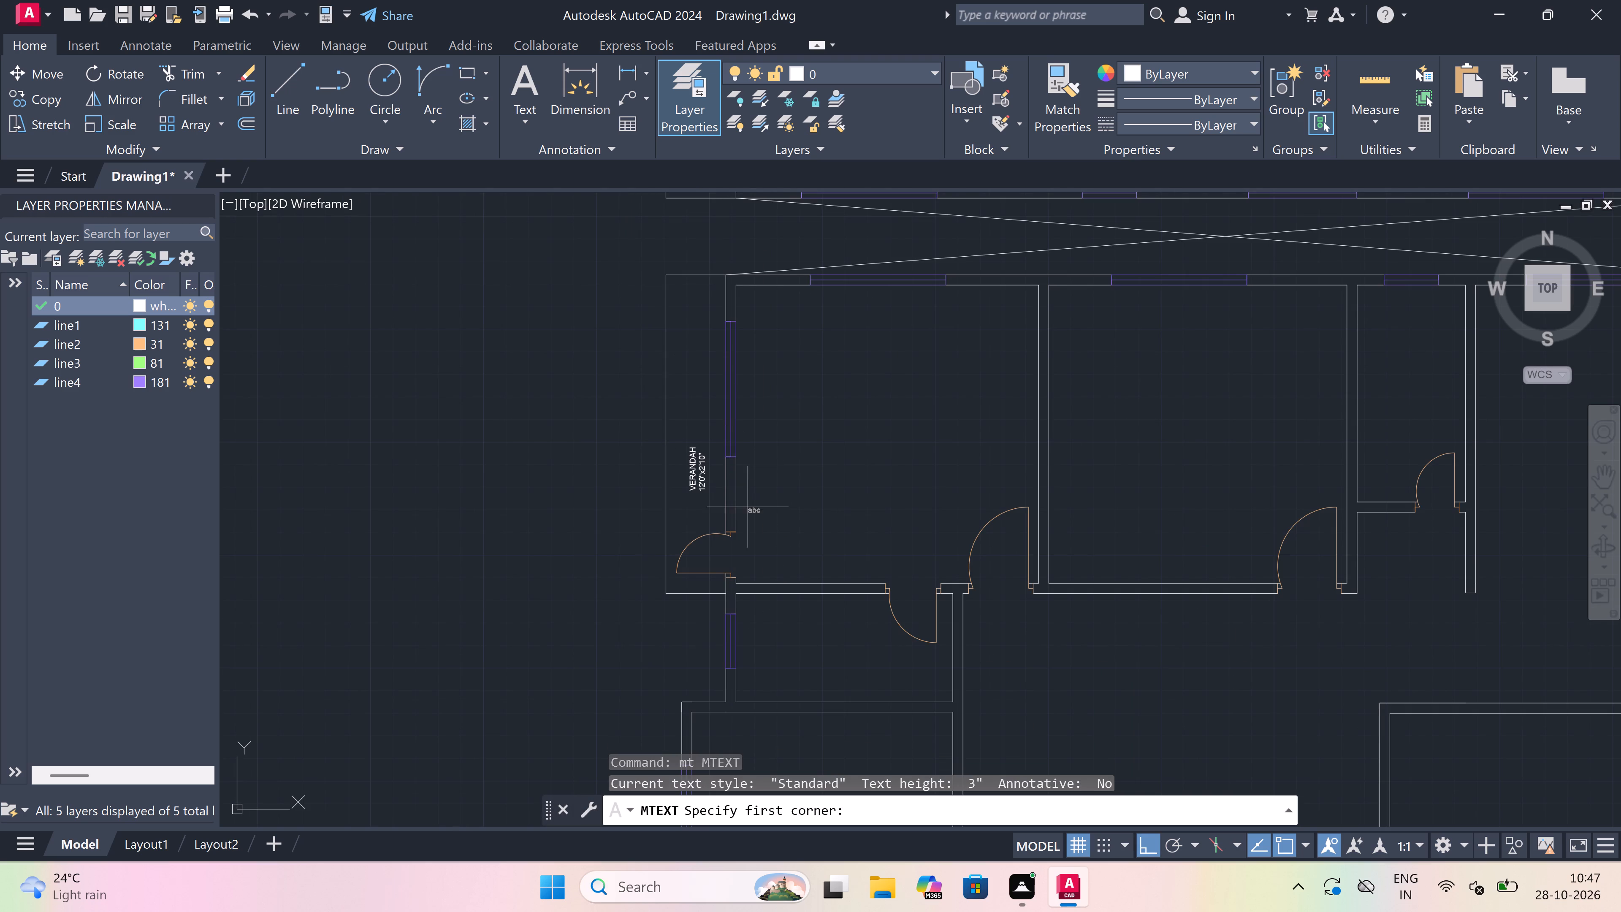
pyautogui.scroll(2, 817, 549)
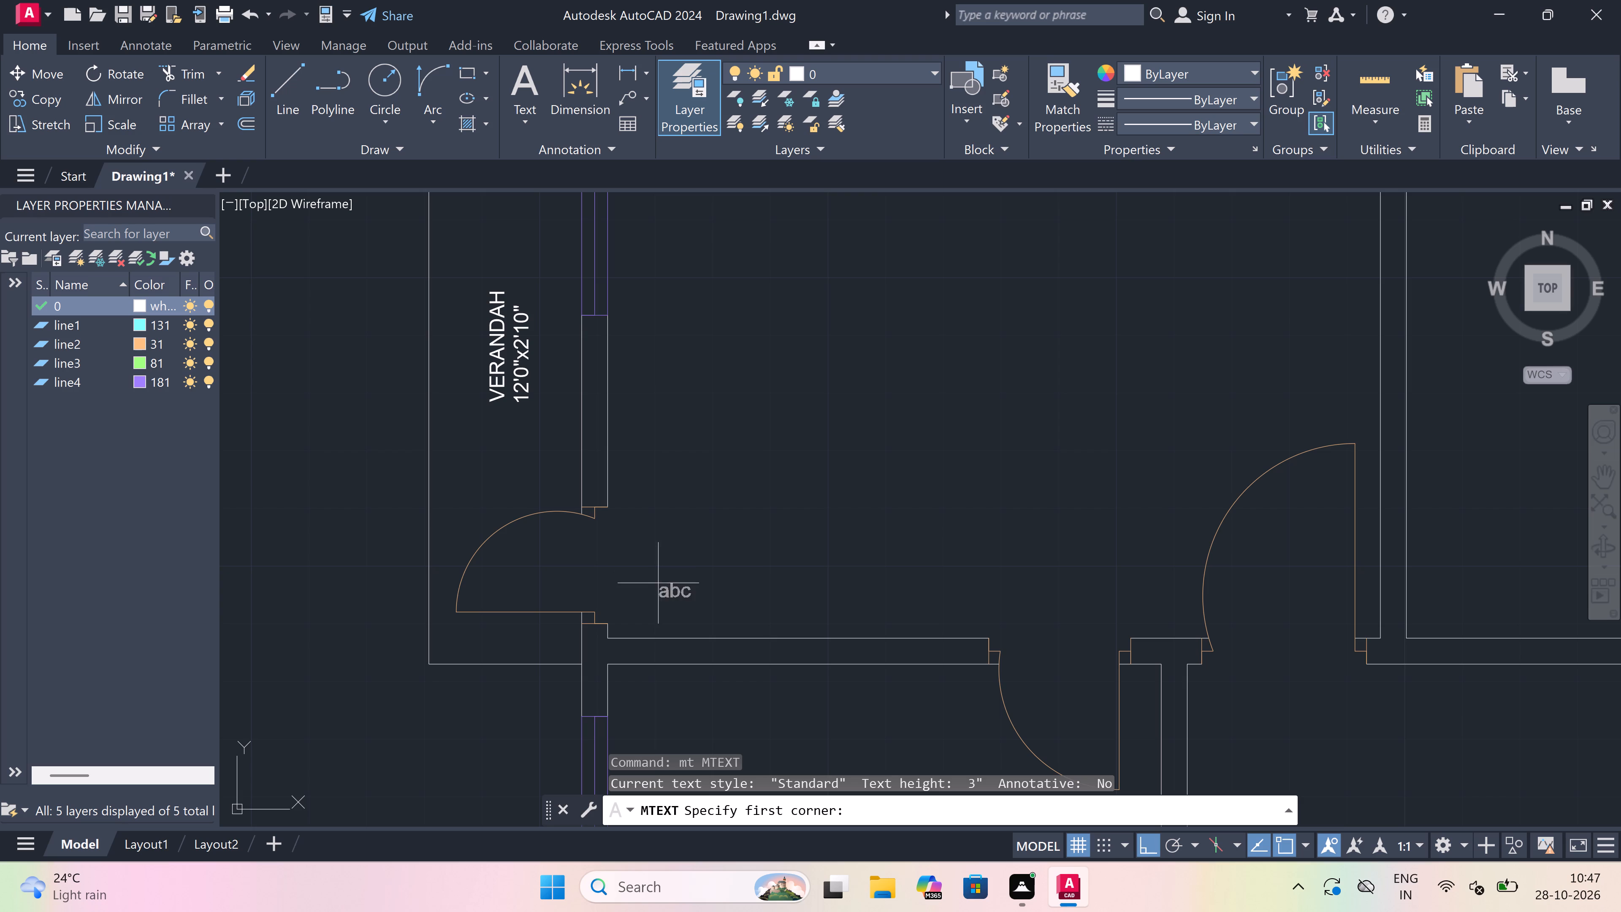
pyautogui.moveTo(677, 578); pyautogui.dragTo(747, 581)
pyautogui.click(1399, 604)
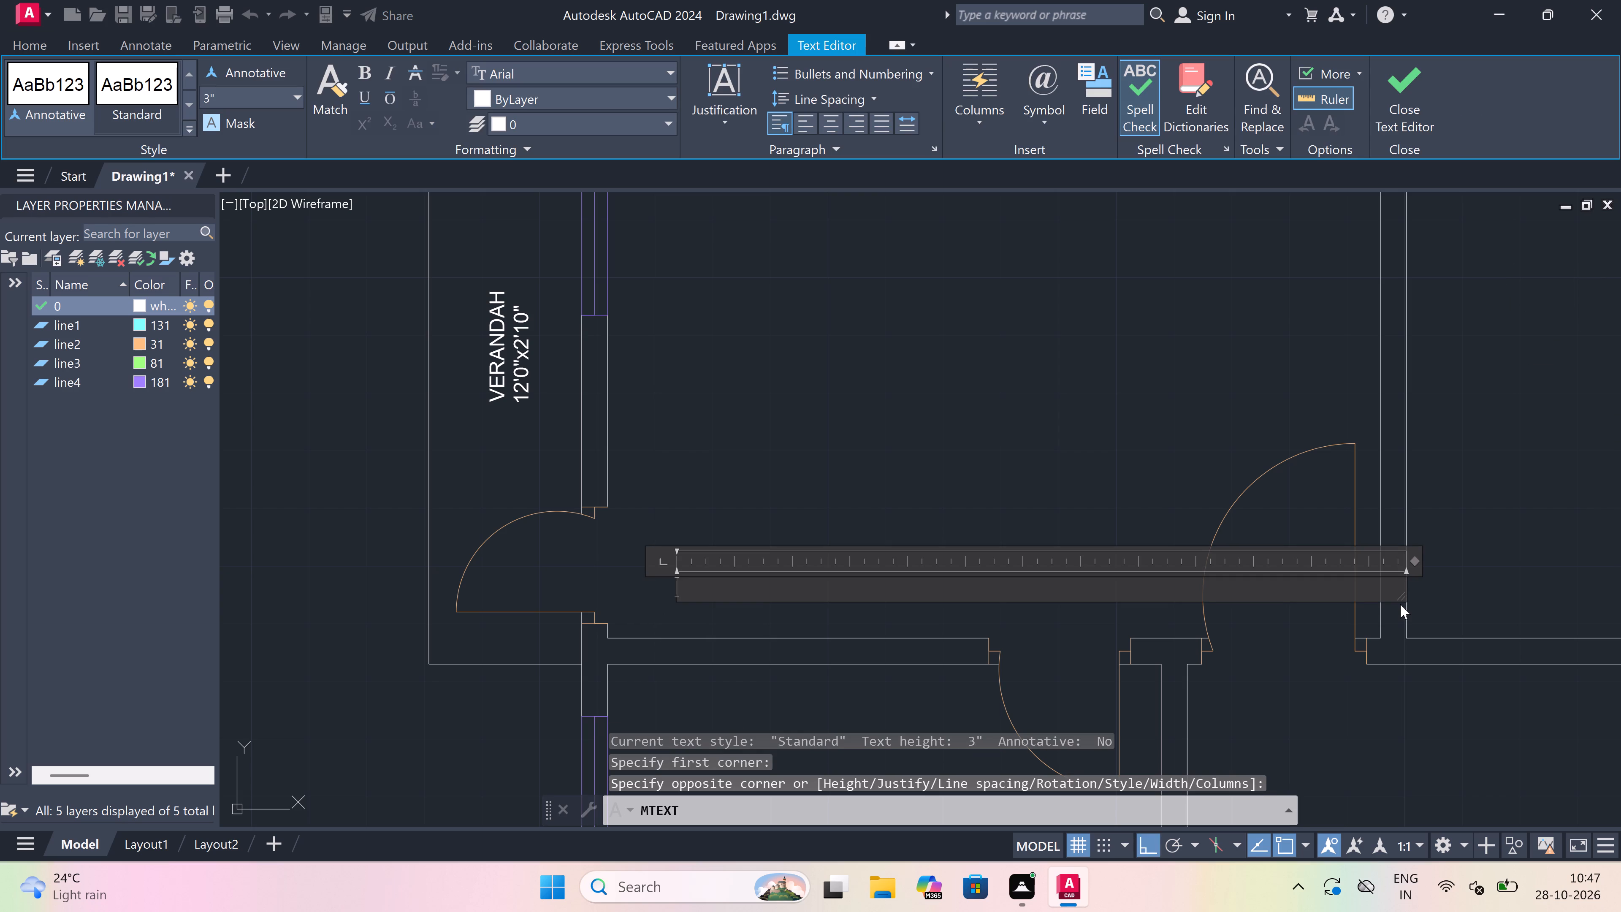
pyautogui.write('BEDR')
pyautogui.write('OOM')
pyautogui.press('Return')
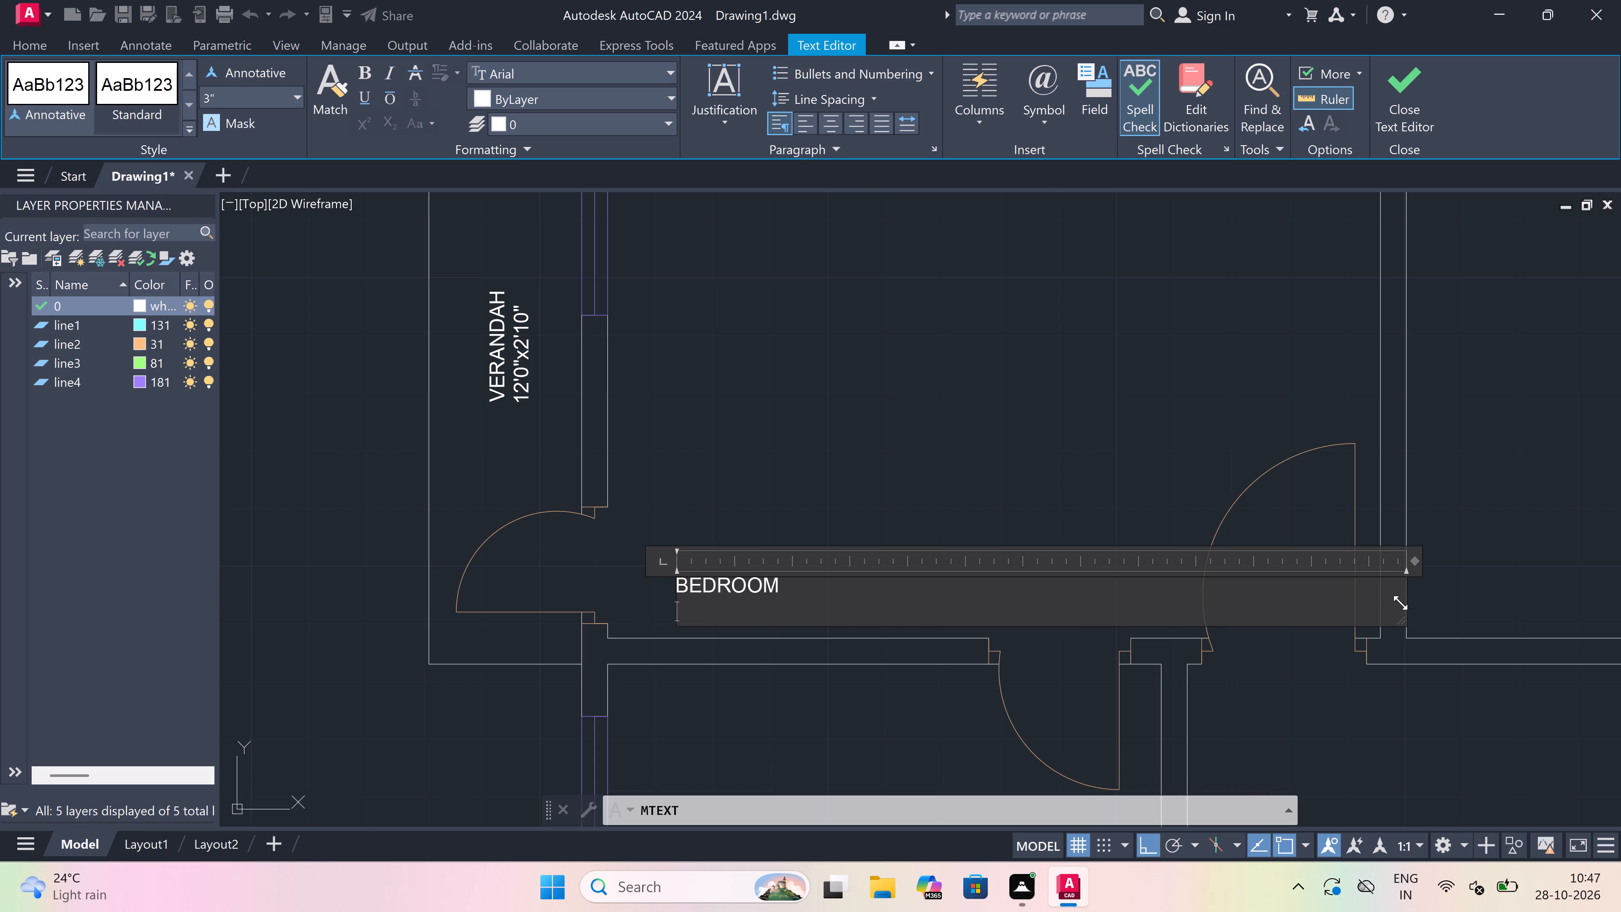
pyautogui.write("11'2")
pyautogui.hotkey('shift', '"')
pyautogui.press('x')
pyautogui.write("11'0")
pyautogui.hotkey('shift', '"')
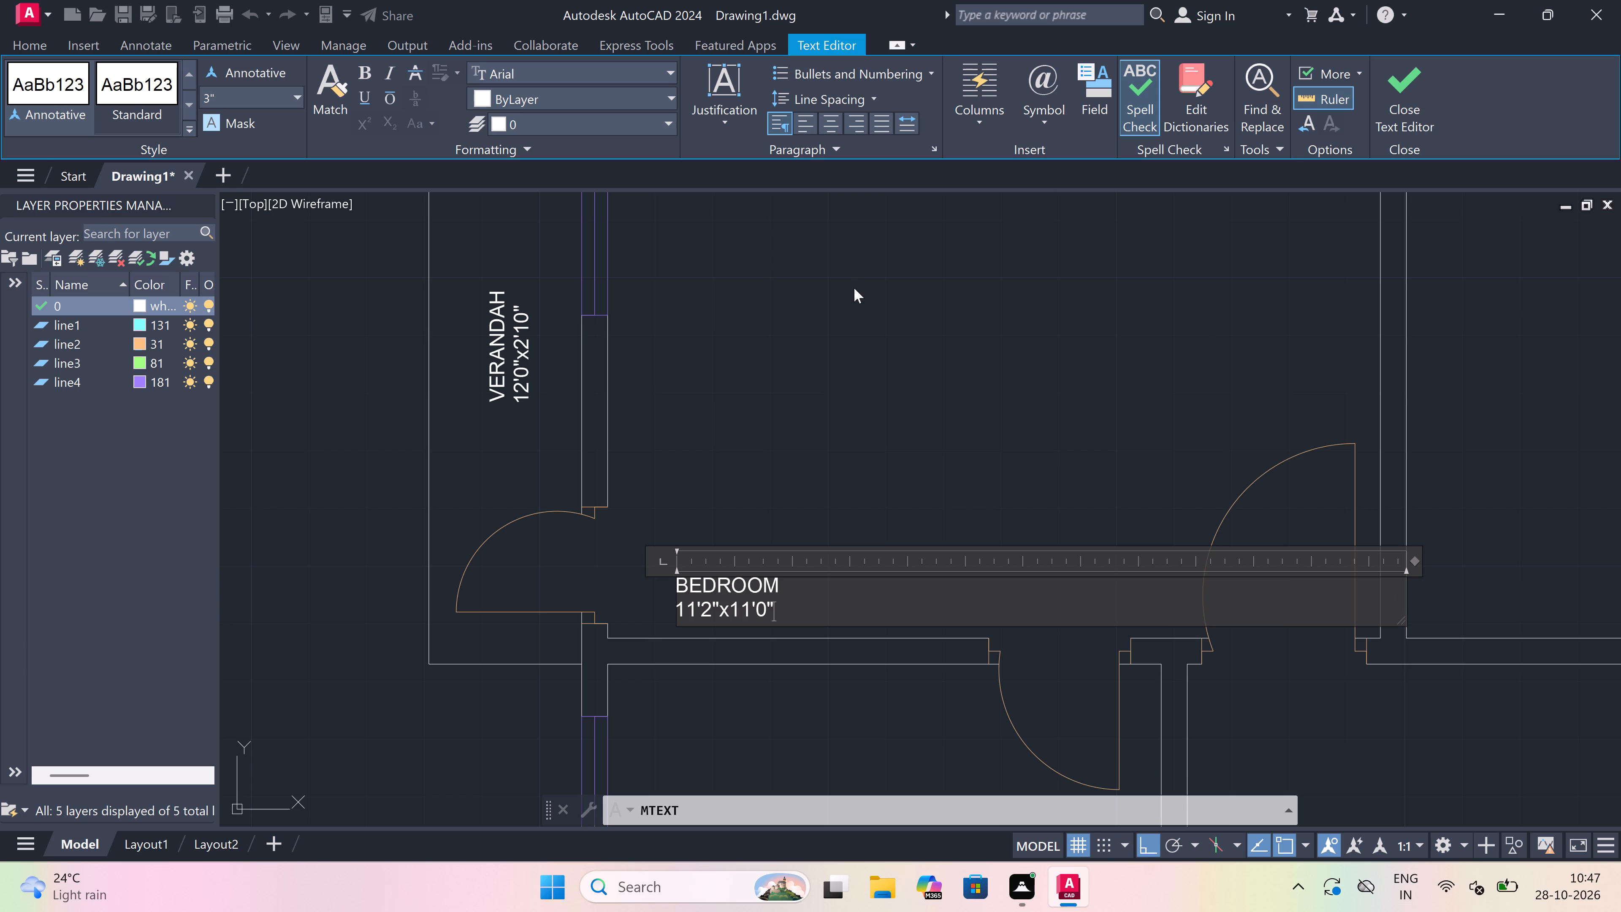
pyautogui.click(855, 297)
# Label the small room directly south of the 11'2"x11'0" bedroom "TOILET" with 8'0"x4'0" beneath it.
pyautogui.press('space')
pyautogui.scroll(-3, 847, 287)
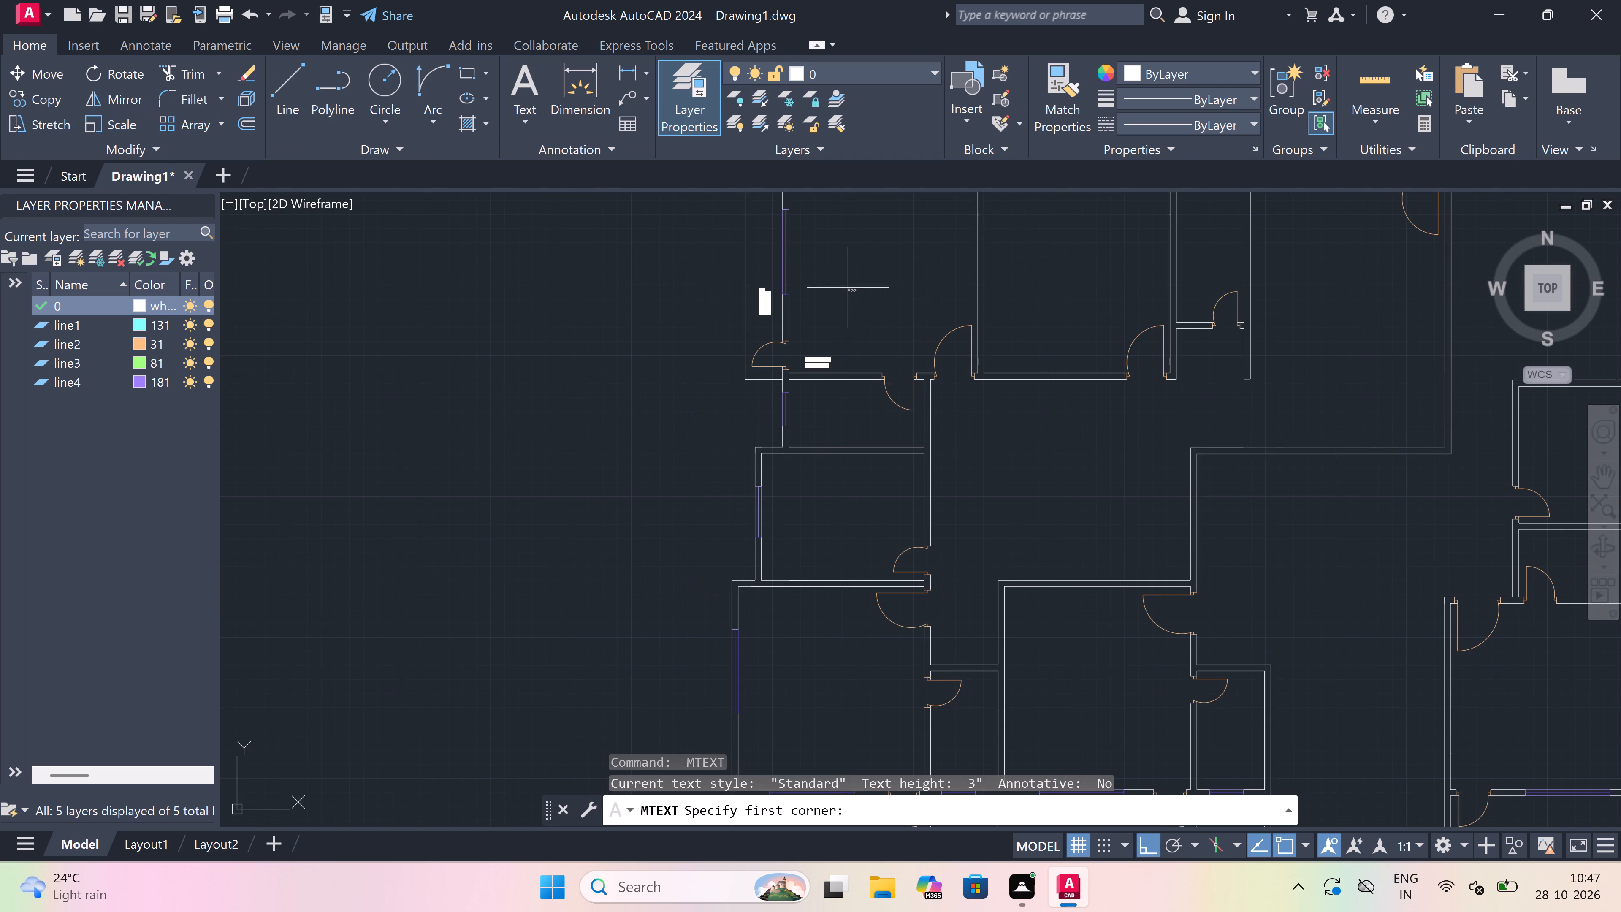
pyautogui.scroll(3, 814, 385)
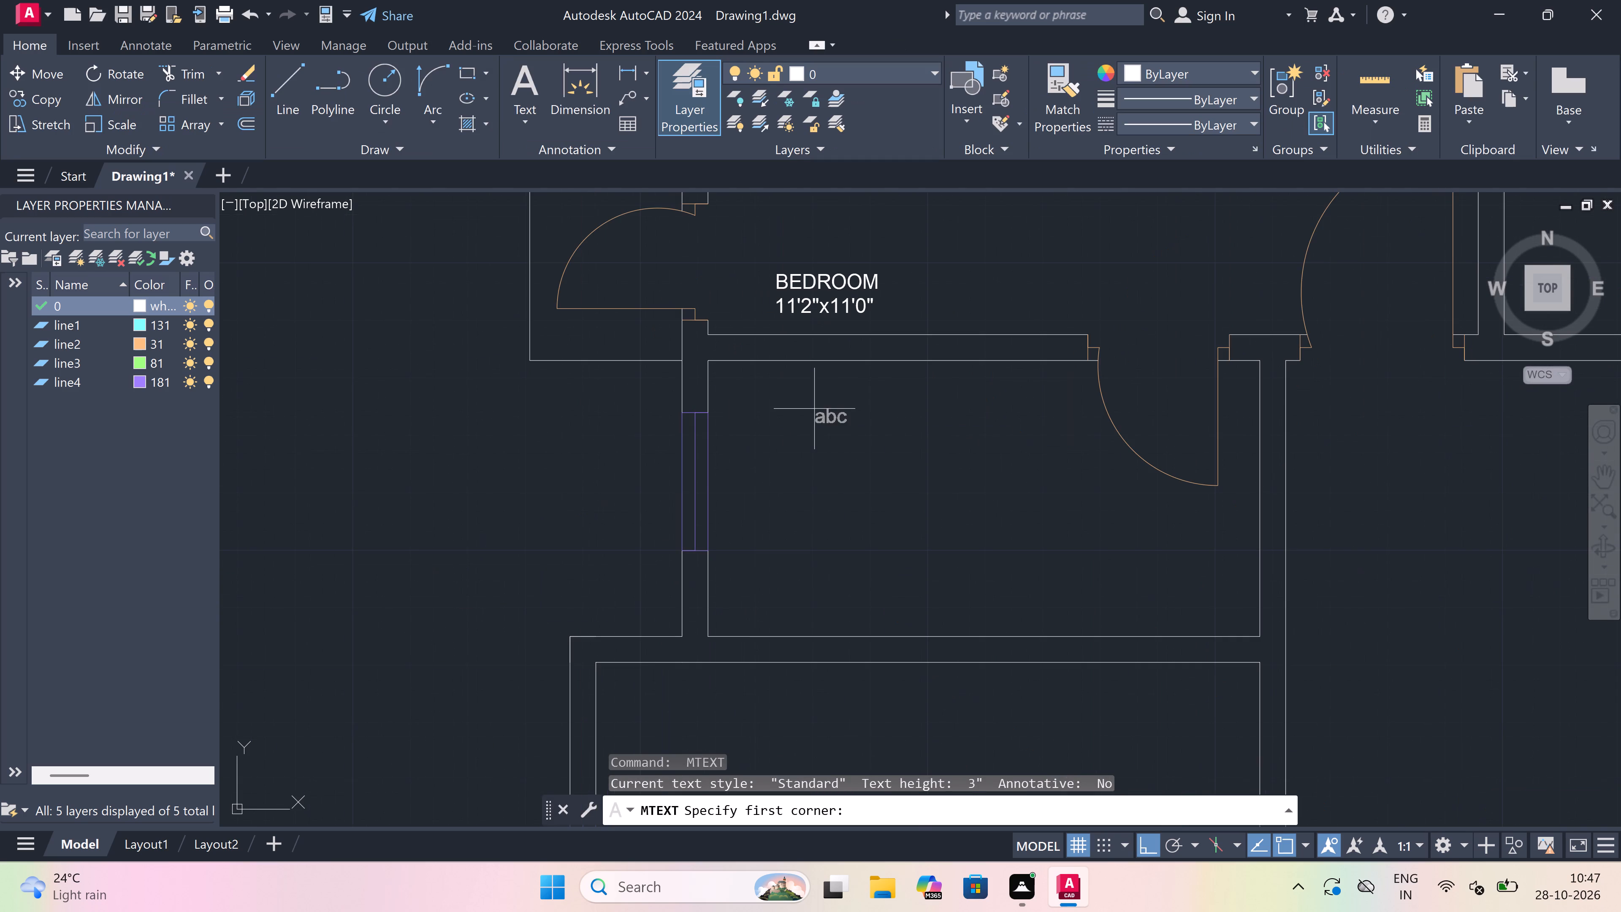
pyautogui.moveTo(854, 562); pyautogui.dragTo(870, 560)
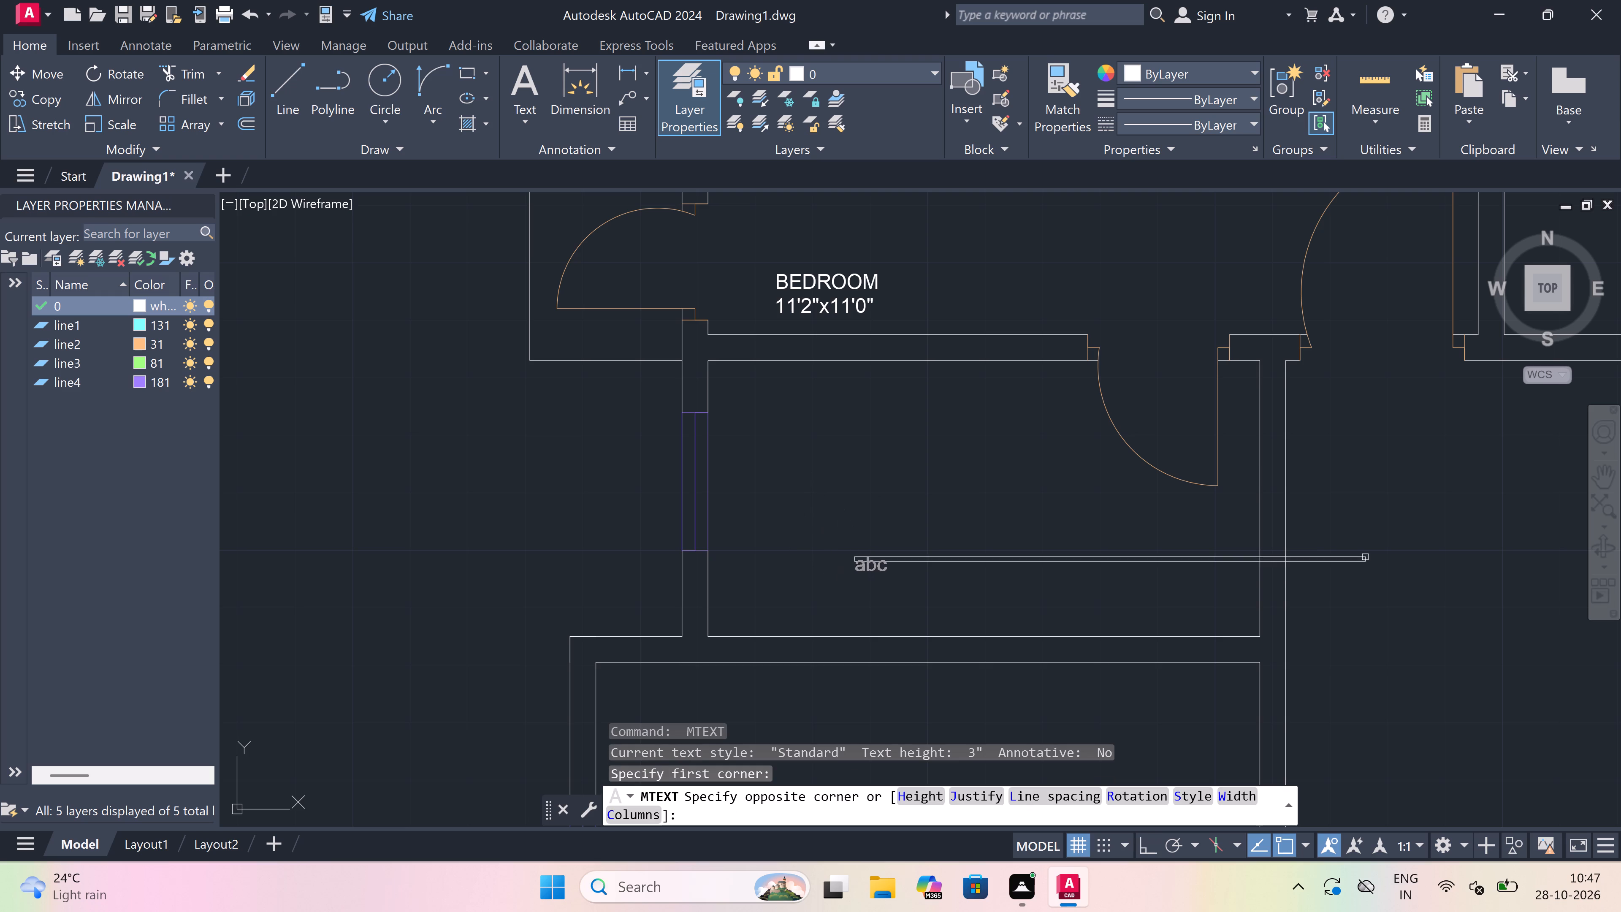
pyautogui.click(1388, 581)
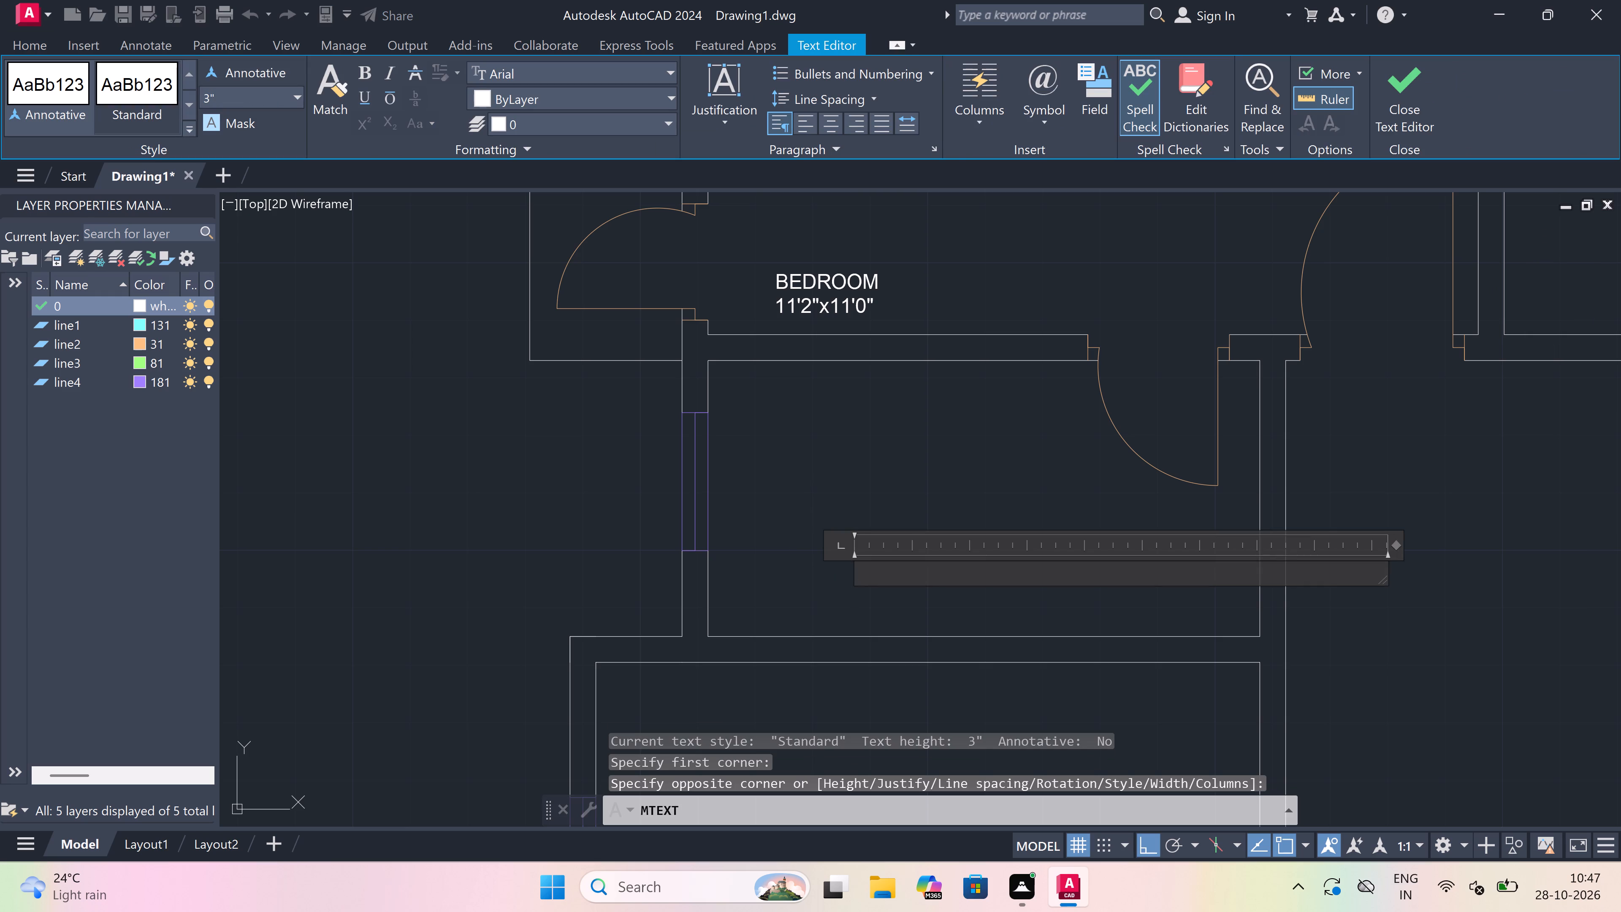
pyautogui.write('TO')
pyautogui.write('ILET')
pyautogui.press('Return')
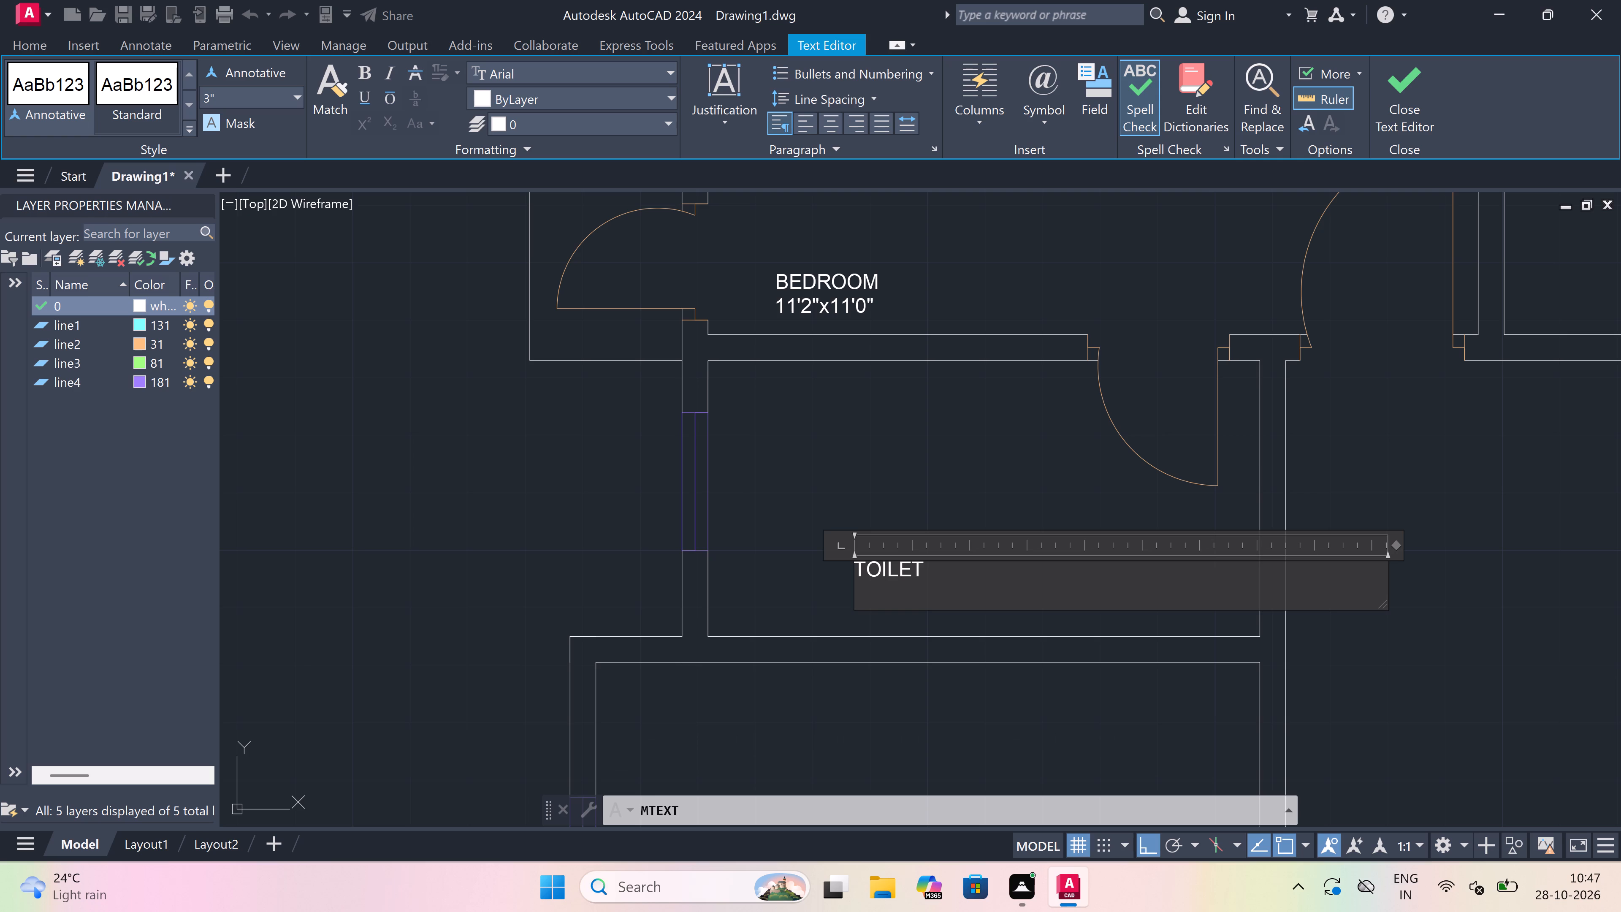
pyautogui.write("8'0")
pyautogui.write('"x')
pyautogui.write('4\'0"')
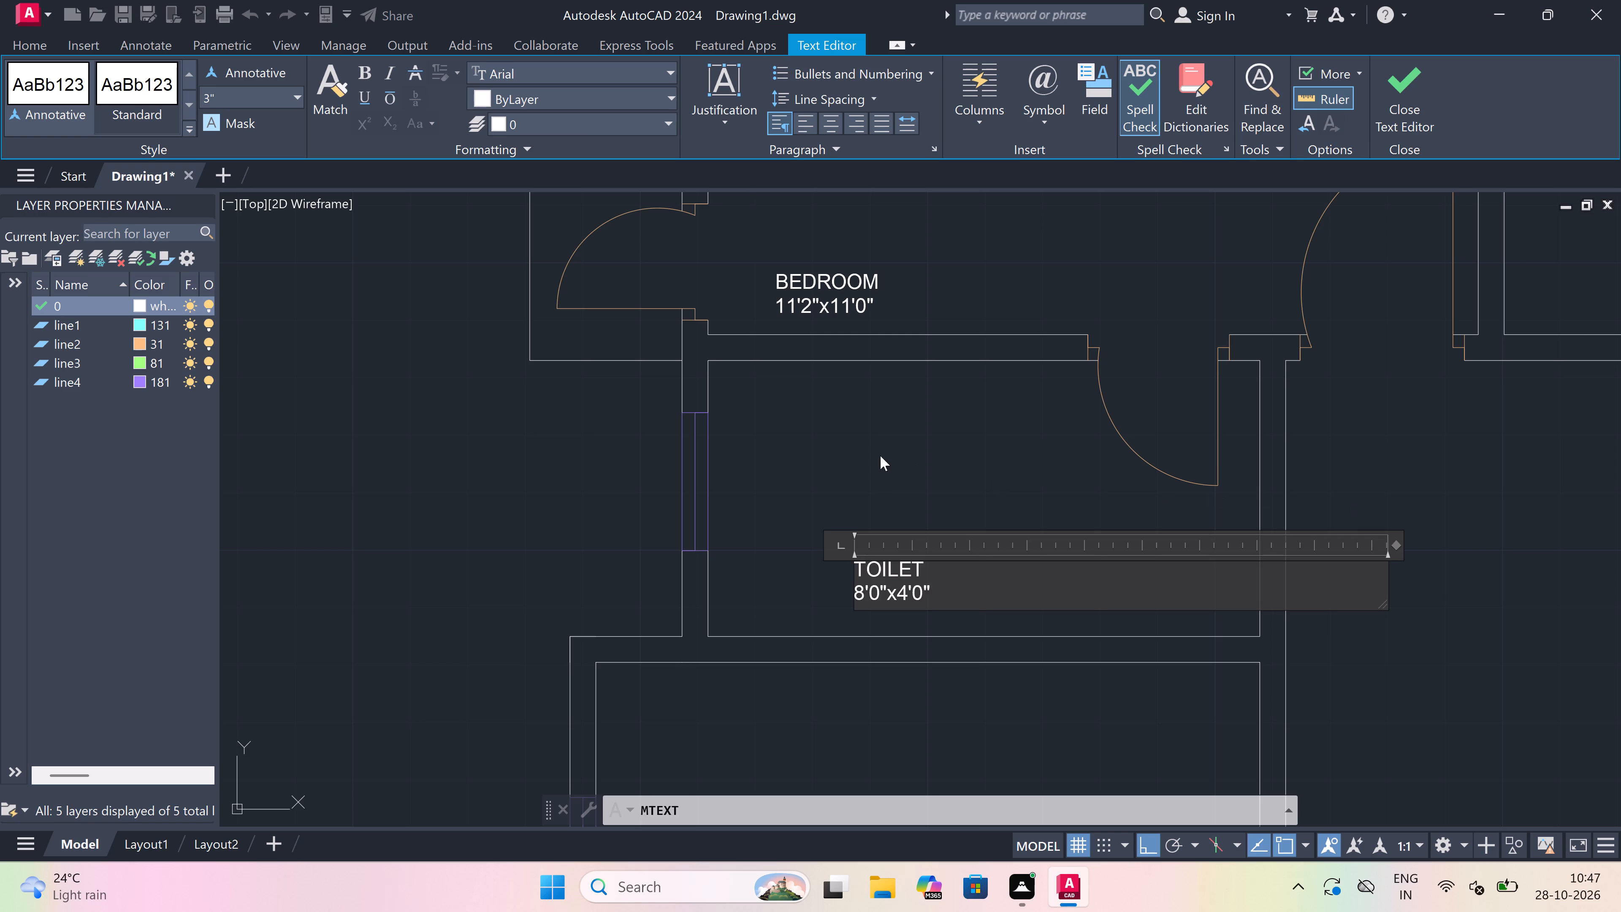
pyautogui.click(880, 456)
# Add a multiline label "KITCHEN" with 10'0"x7'6" on the second line in the room south of the 8'0"x4'0" toilet.
pyautogui.press('space')
pyautogui.scroll(-3, 880, 451)
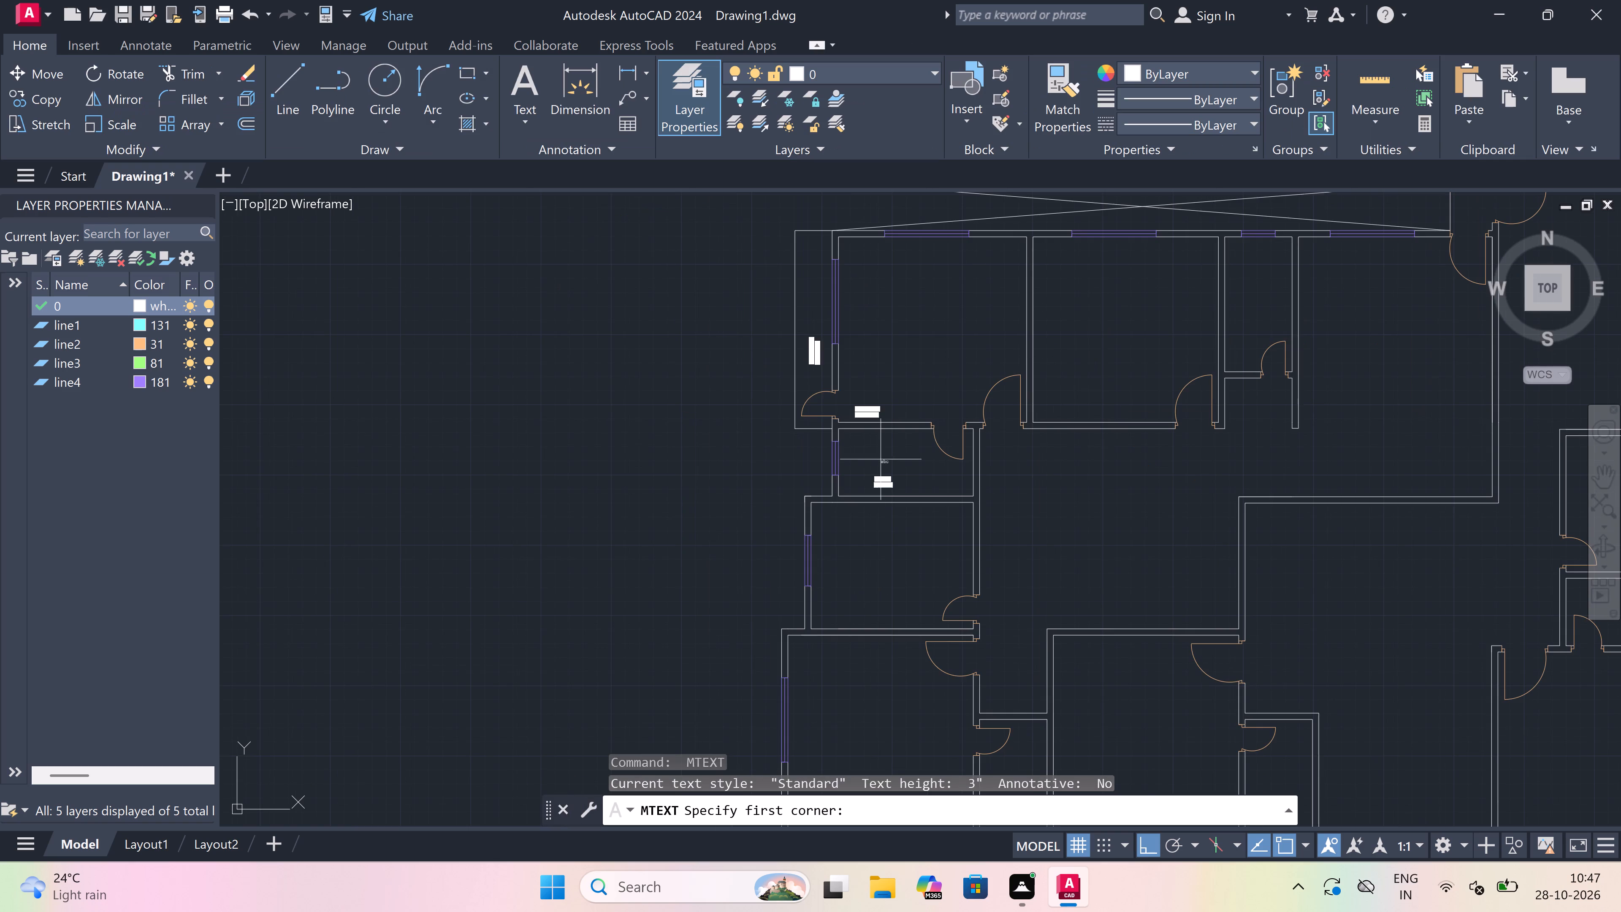
pyautogui.scroll(1, 892, 513)
pyautogui.scroll(-2, 892, 512)
pyautogui.scroll(3, 903, 535)
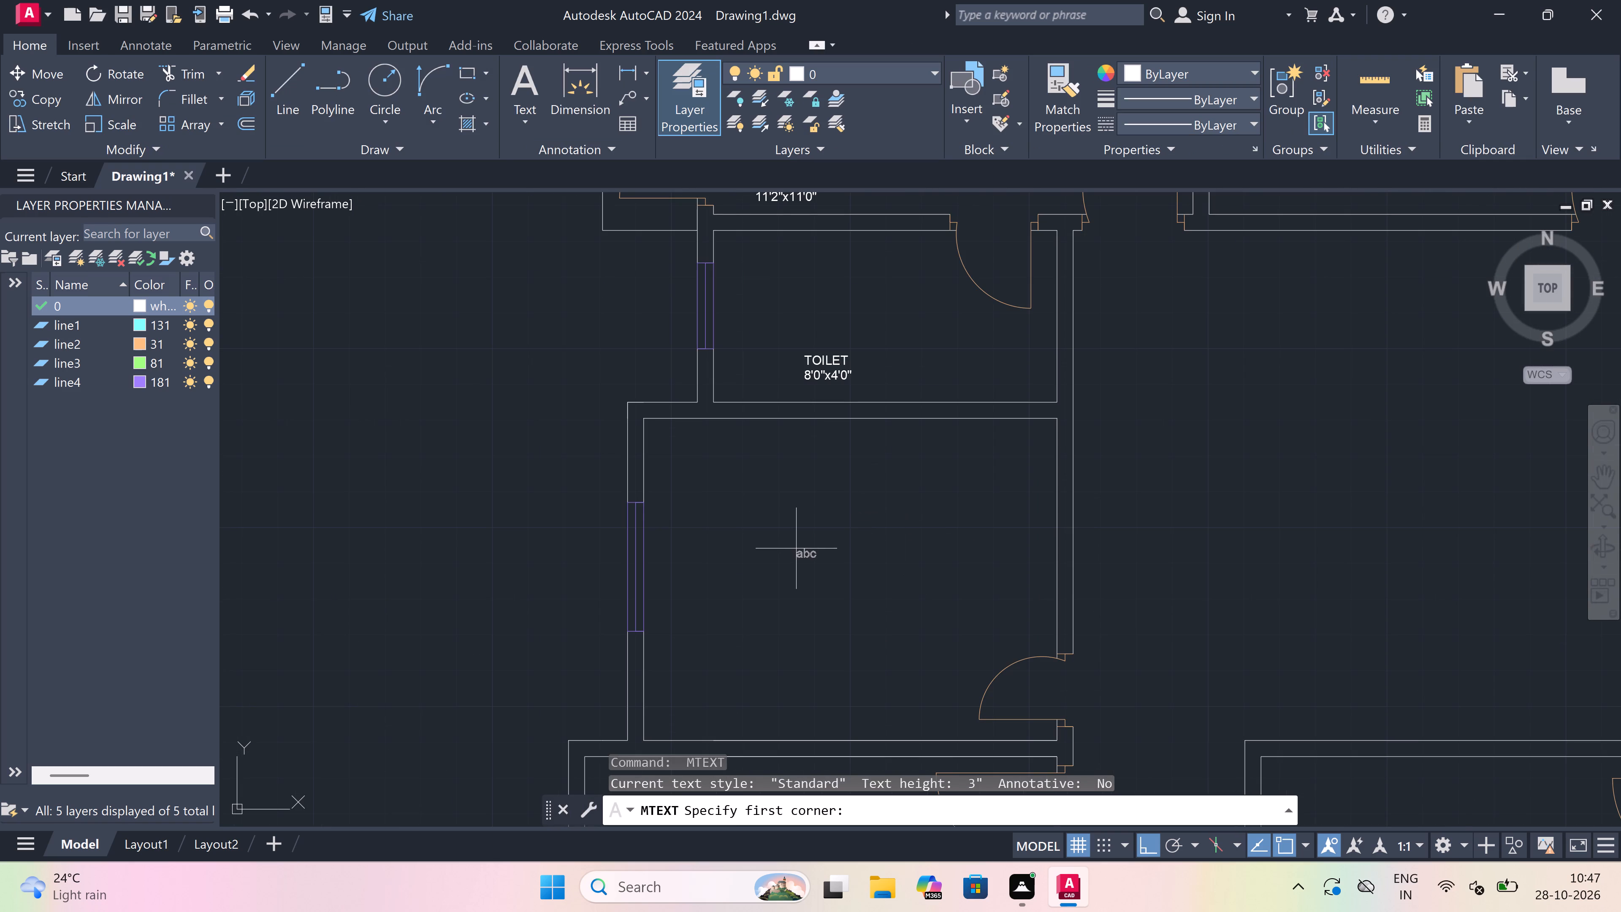
pyautogui.scroll(1, 796, 611)
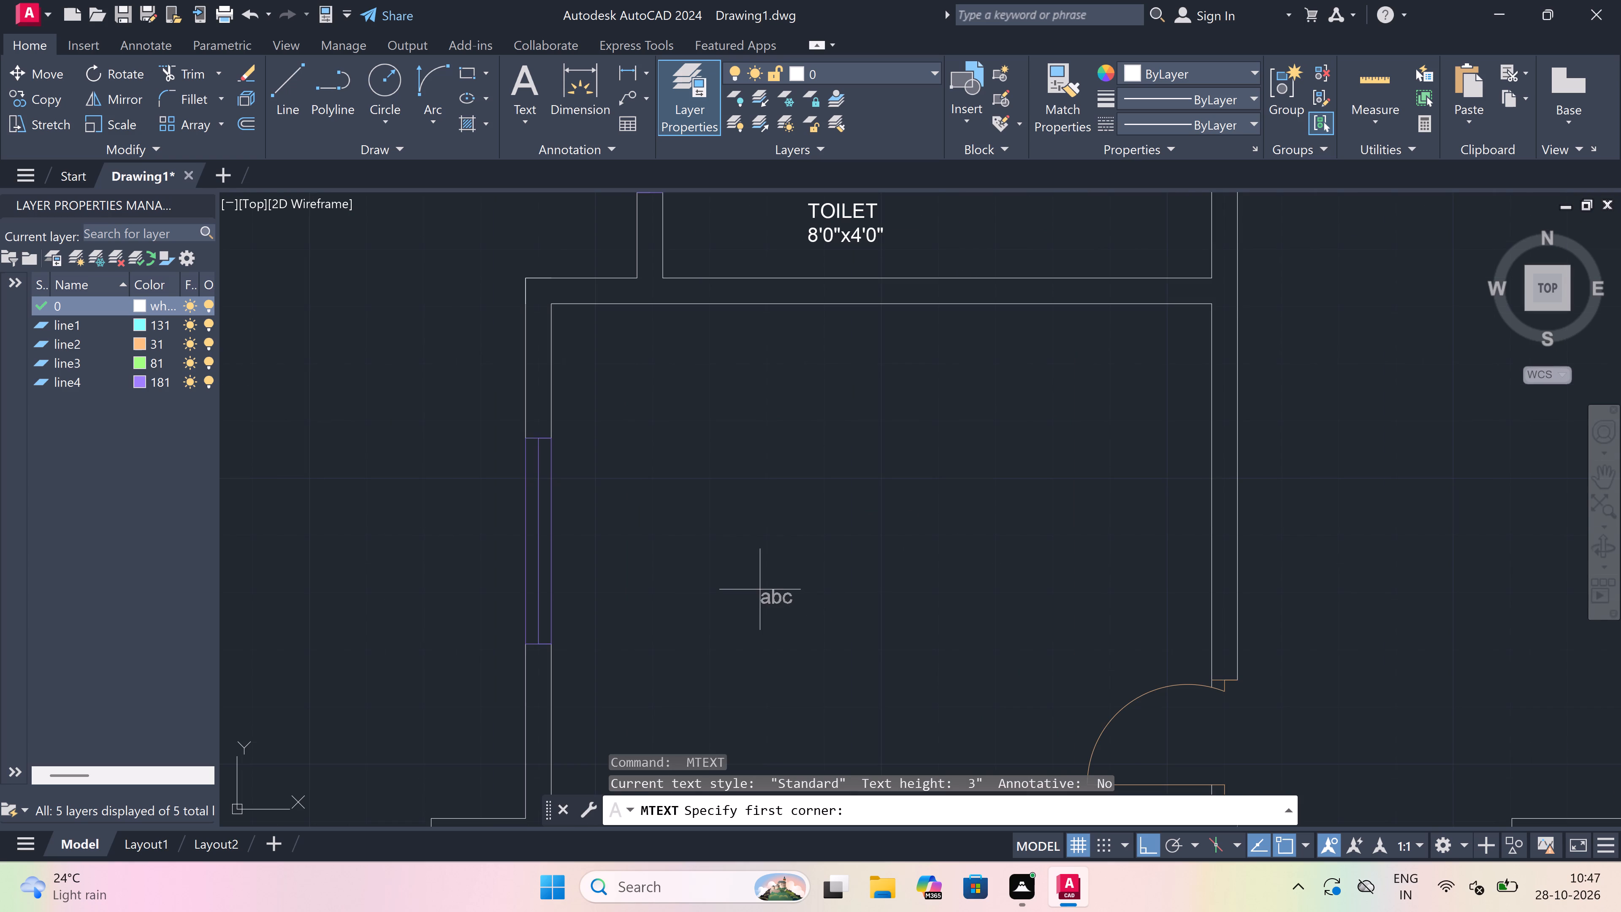
pyautogui.moveTo(744, 582); pyautogui.dragTo(779, 582)
pyautogui.click(1301, 584)
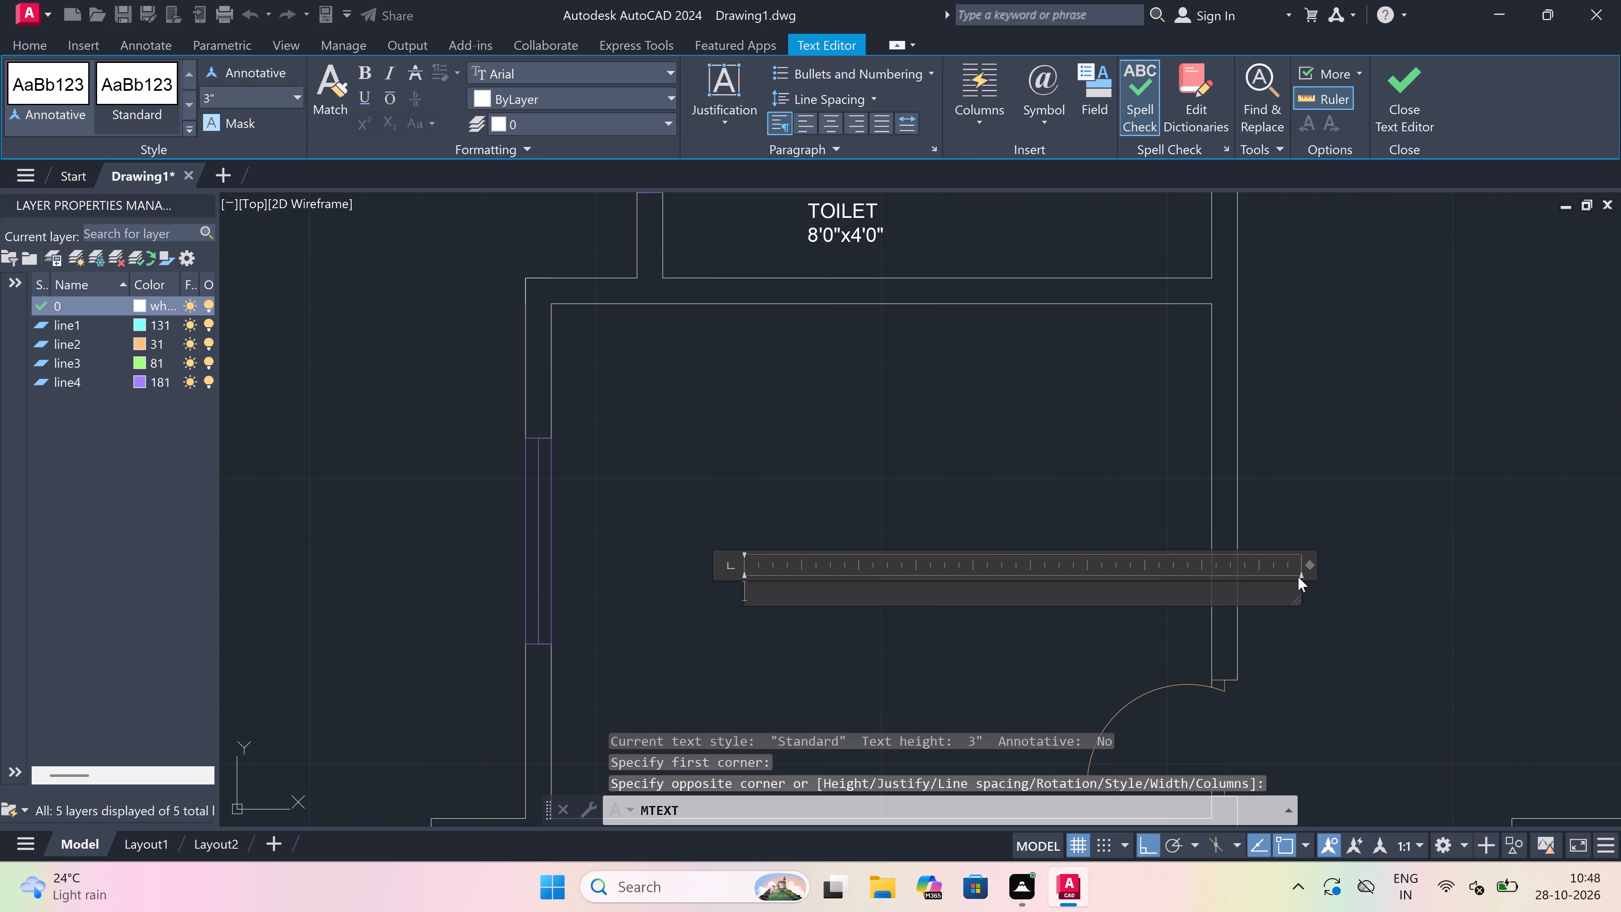
pyautogui.write('KITCHEN')
pyautogui.press('Return')
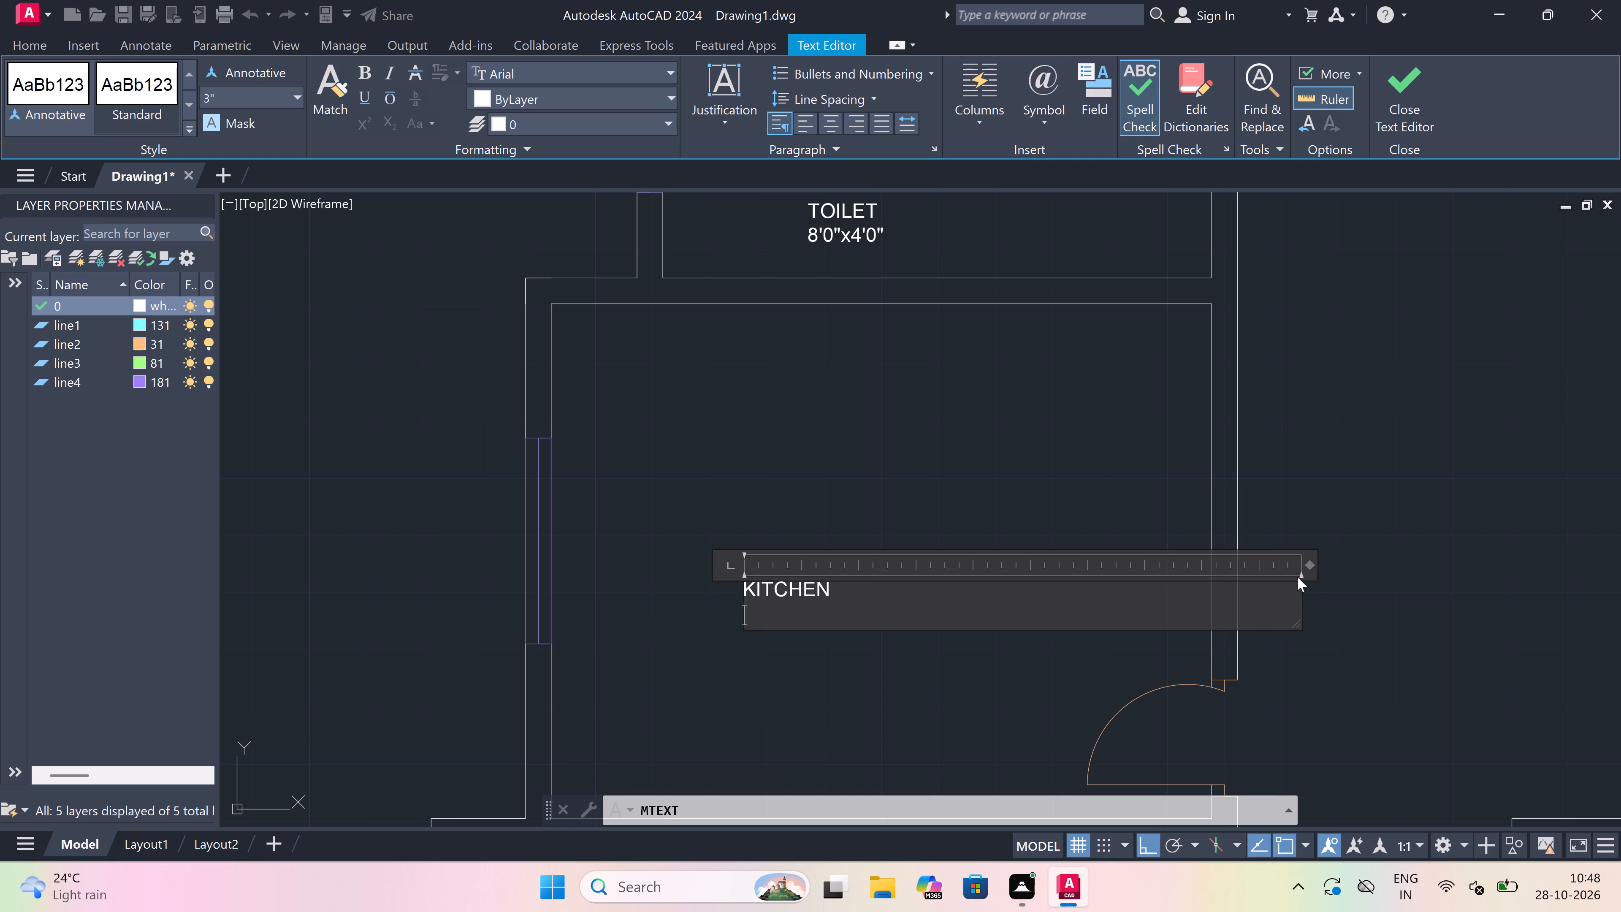
pyautogui.write("10'0")
pyautogui.write('"x')
pyautogui.write("7'6")
pyautogui.hotkey('shift', '"')
pyautogui.click(880, 669)
# Label the room directly south of the kitchen "BEDROOM" with 11'0"x12'0" on the second line, near its north wall.
pyautogui.press('space')
pyautogui.scroll(-3, 813, 519)
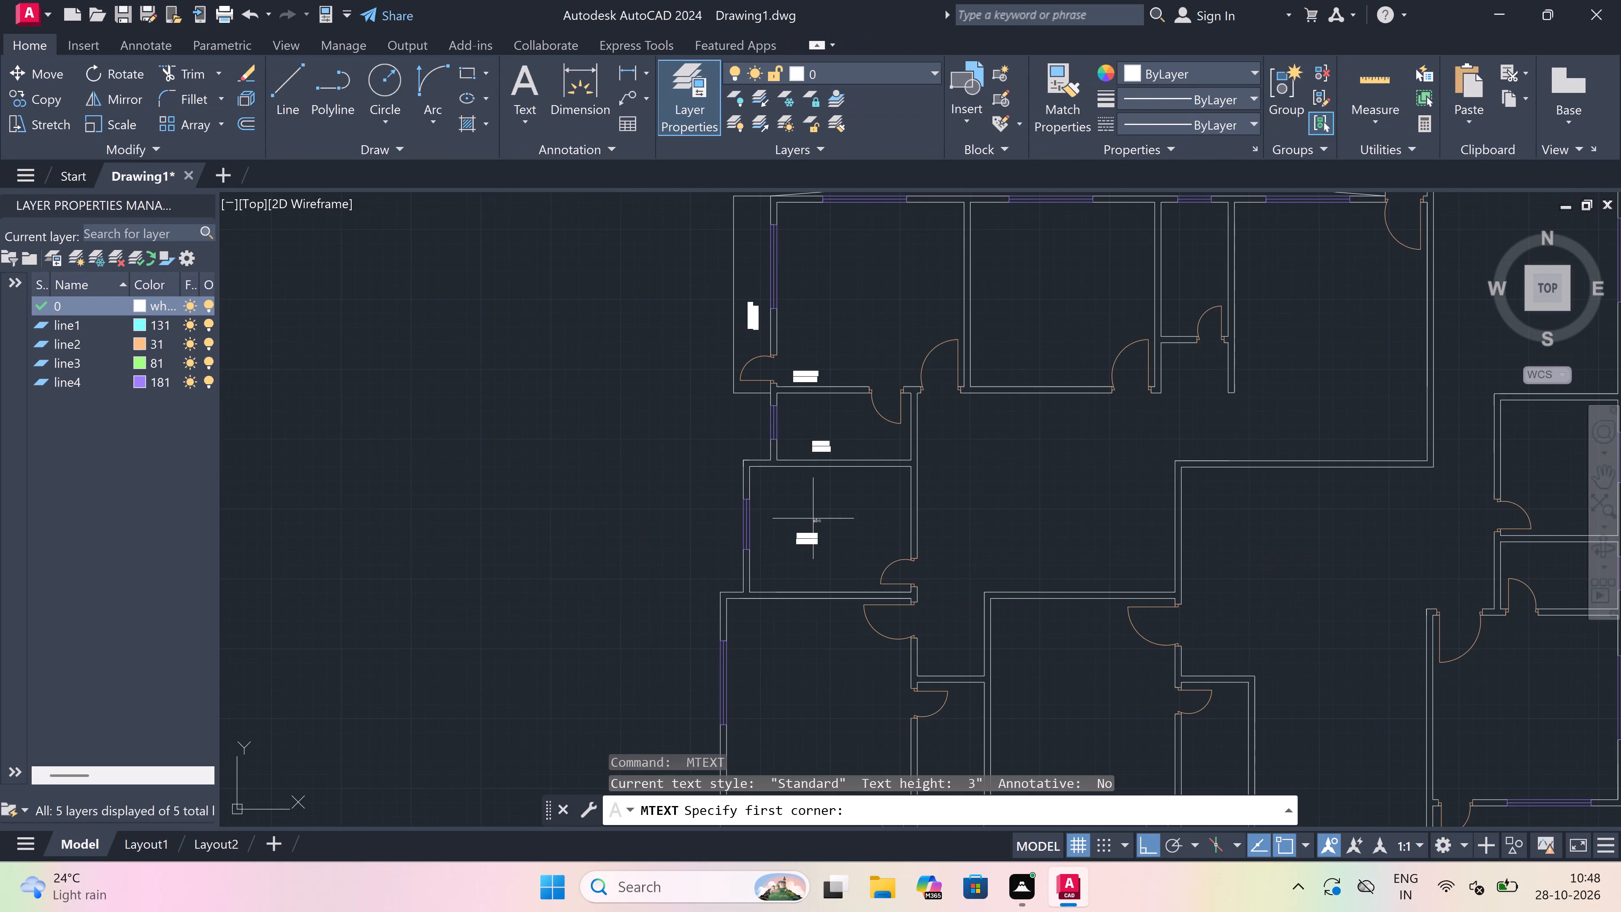
pyautogui.scroll(-2, 814, 588)
pyautogui.scroll(3, 810, 592)
pyautogui.scroll(2, 747, 624)
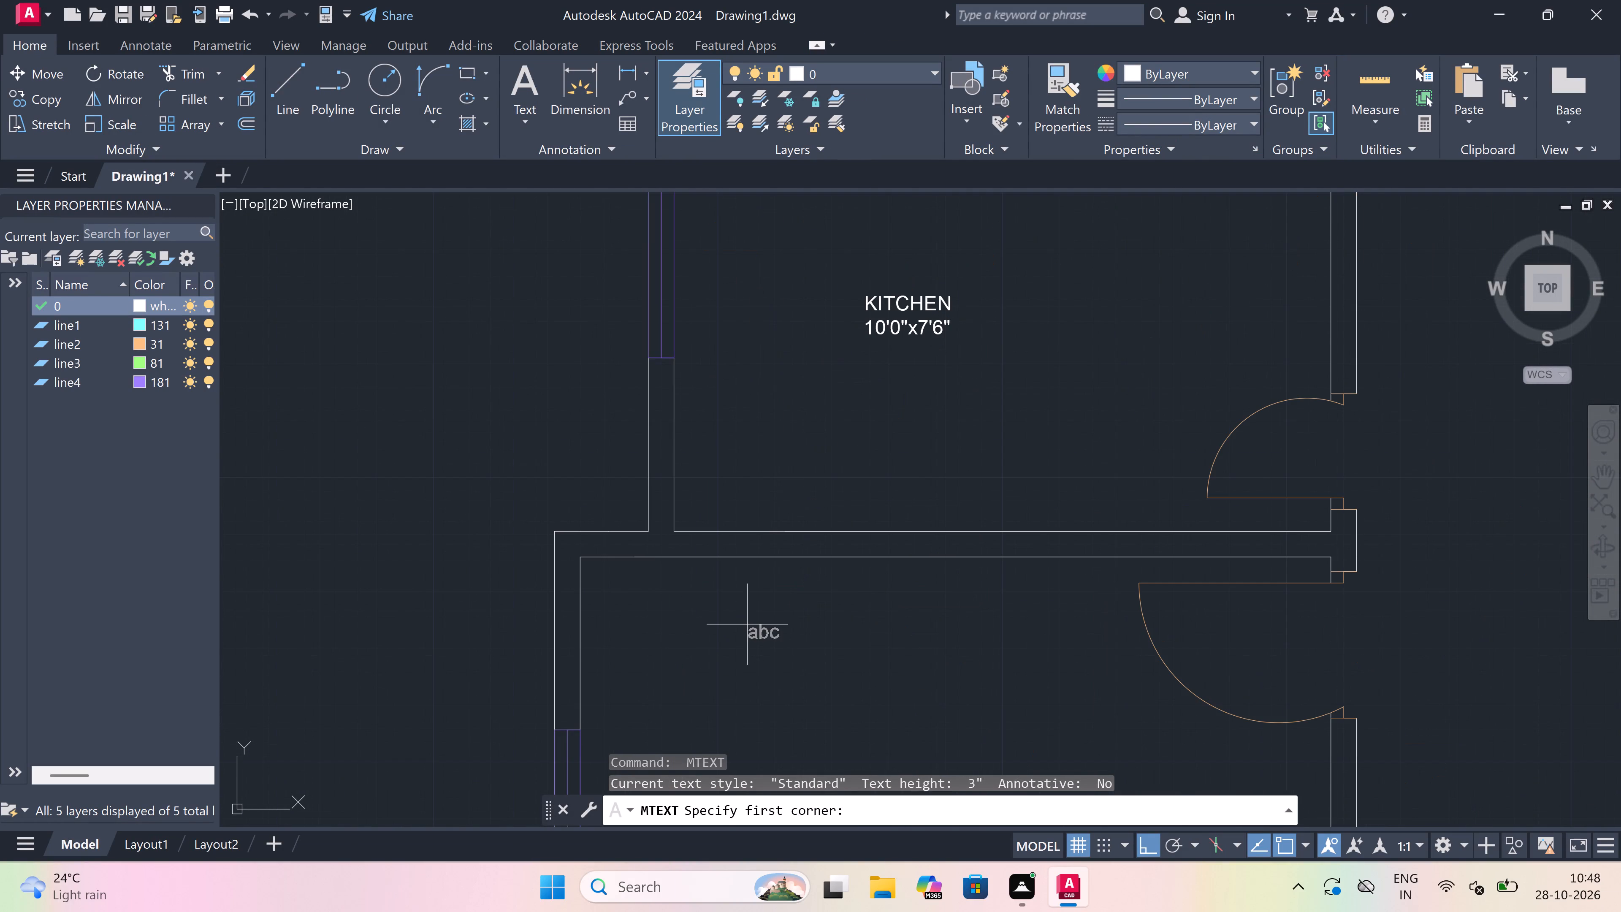
pyautogui.moveTo(716, 623); pyautogui.dragTo(772, 622)
pyautogui.click(1345, 672)
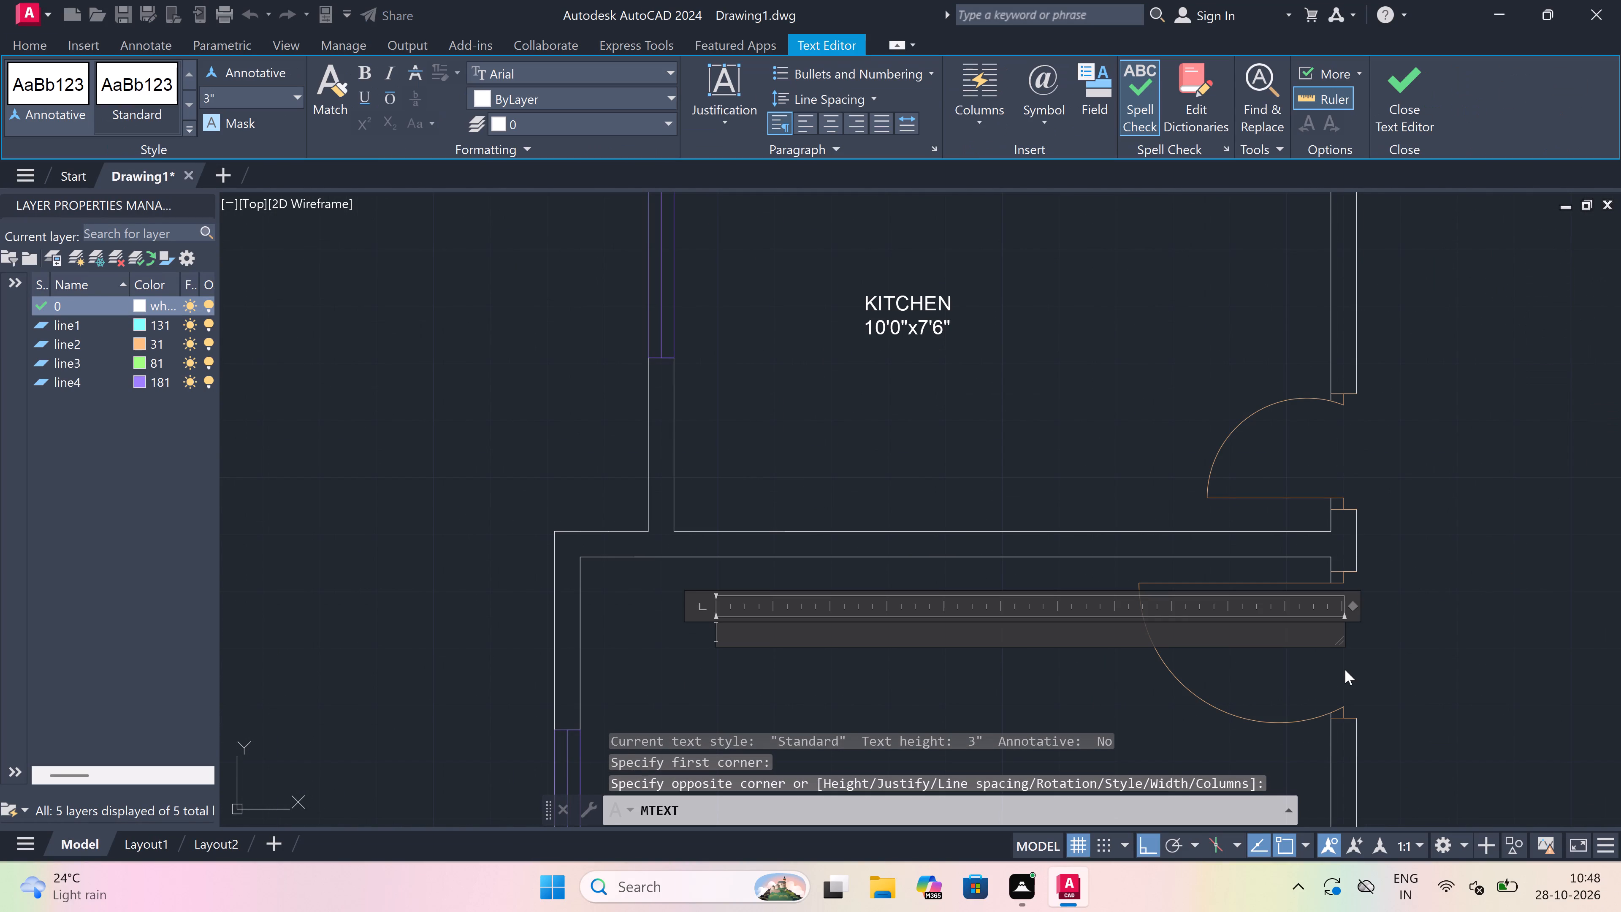
pyautogui.press('n')
pyautogui.press('BackSpace')
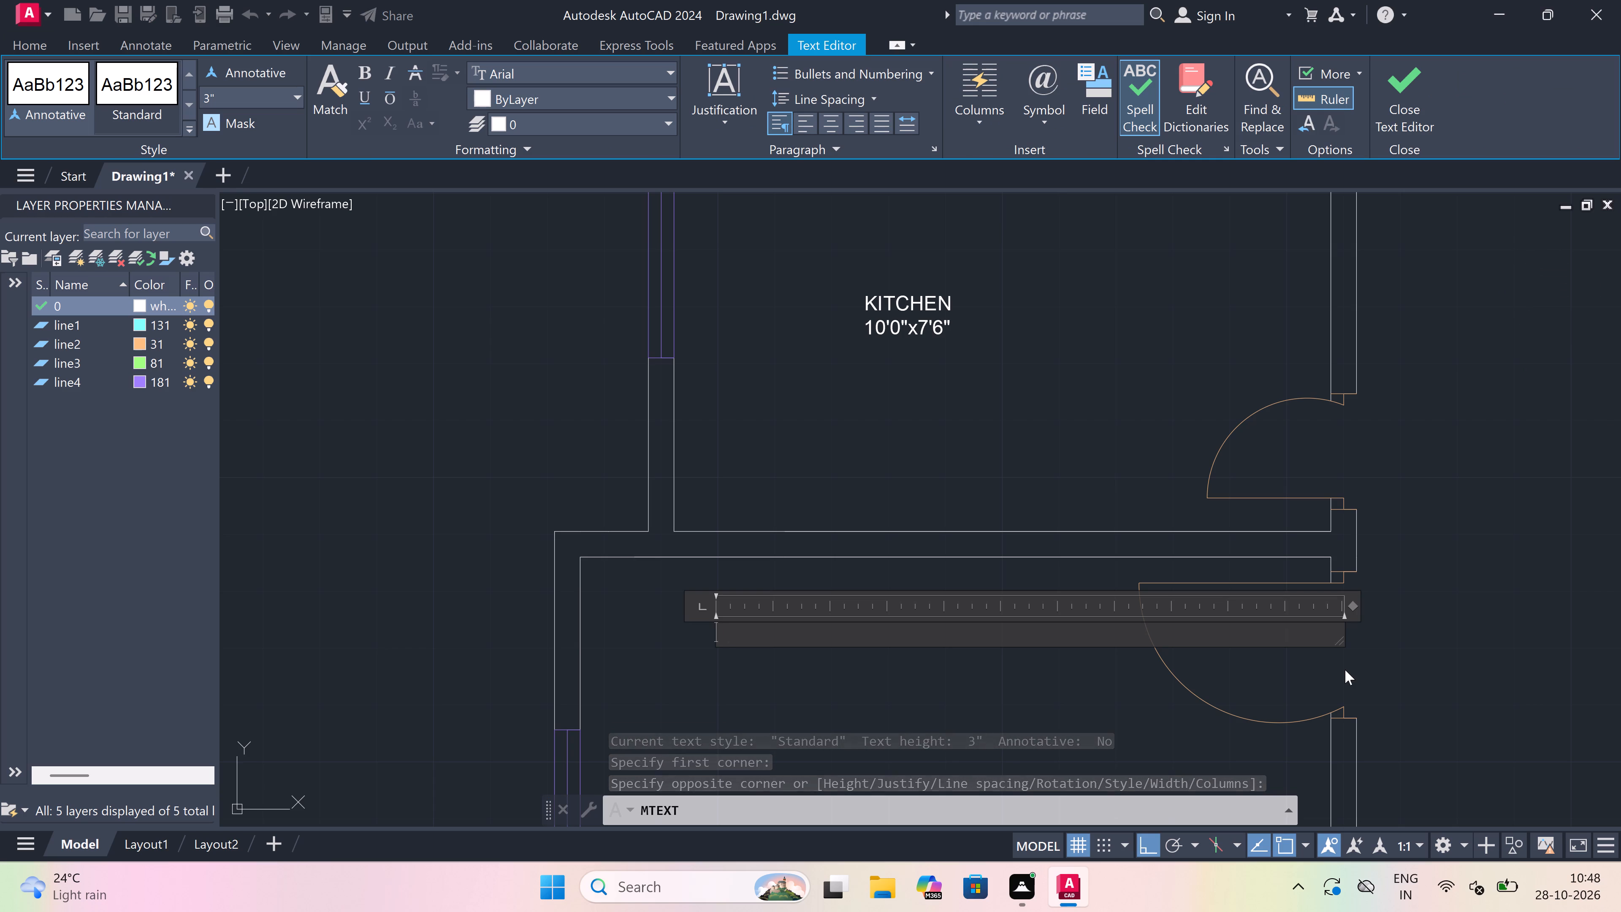
pyautogui.write('BEDROOM')
pyautogui.press('Return')
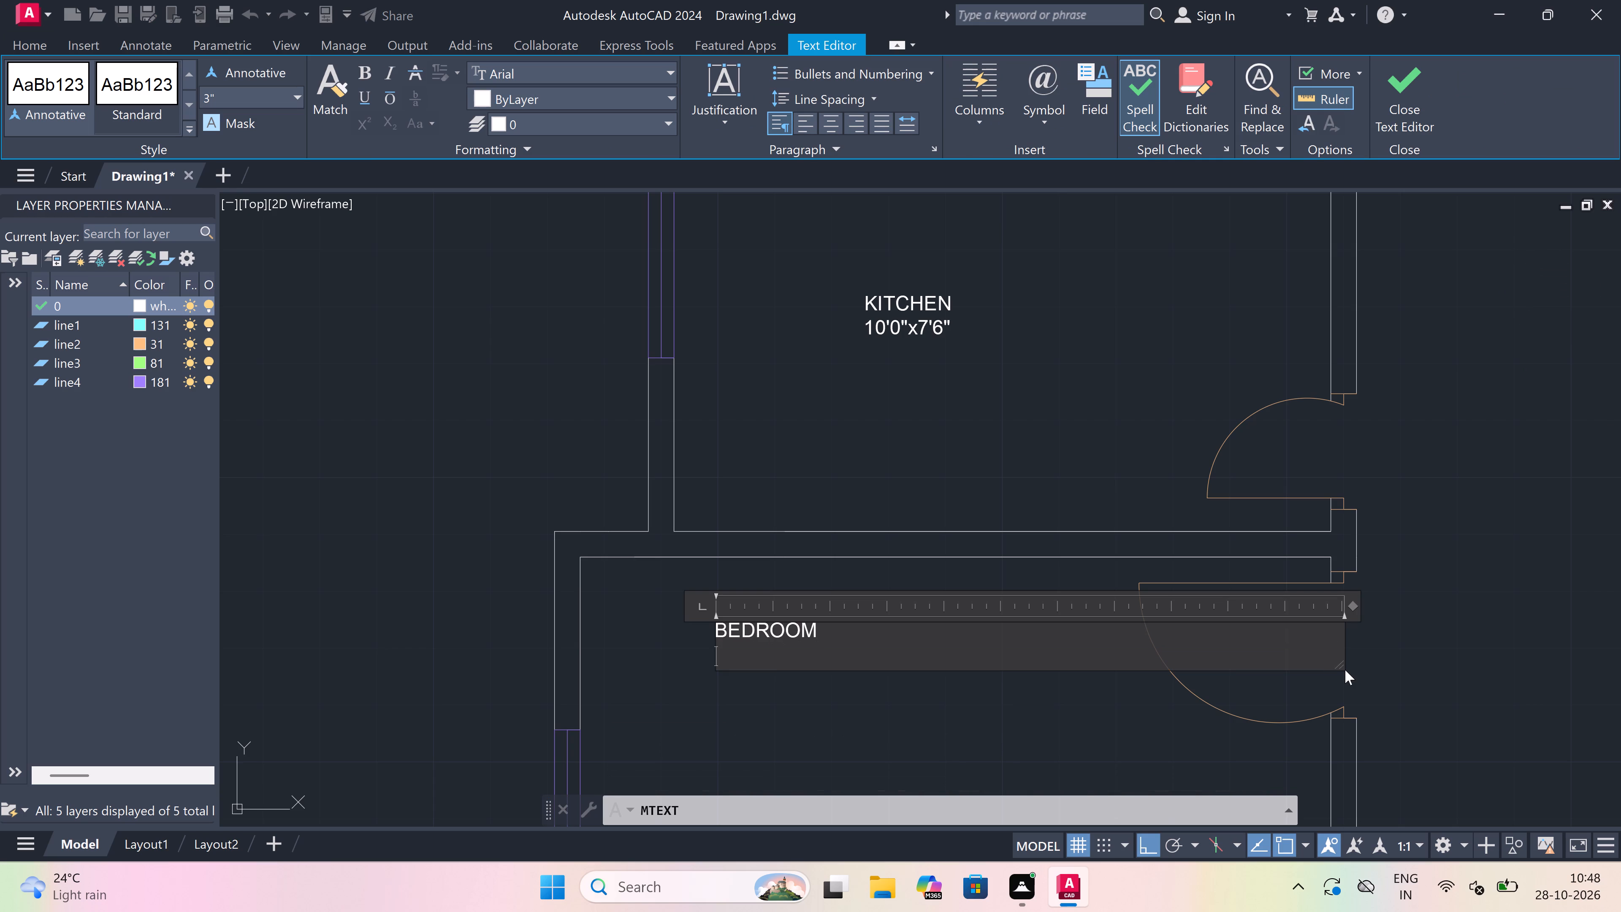
pyautogui.write('11')
pyautogui.write("'0")
pyautogui.write('"x')
pyautogui.write('12\'0"')
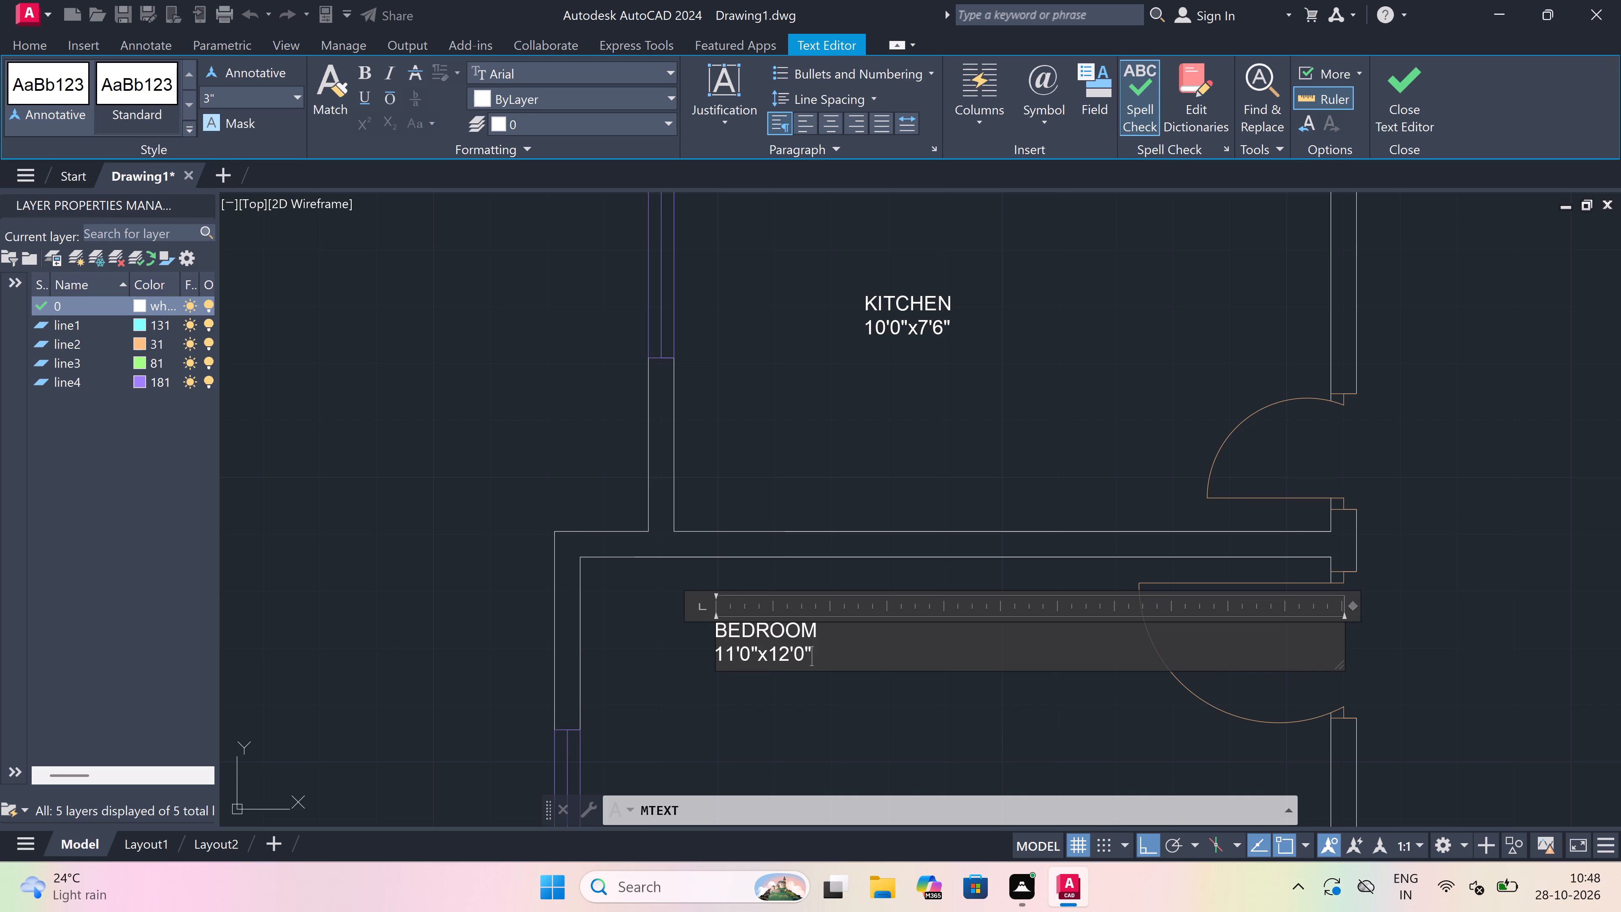
pyautogui.click(911, 688)
# Label the verandah south of the southwest 11'0"x12'0" bedroom "VERANDAH 12'0"x2'6"" on a single line, using multiline text.
pyautogui.scroll(-5, 854, 561)
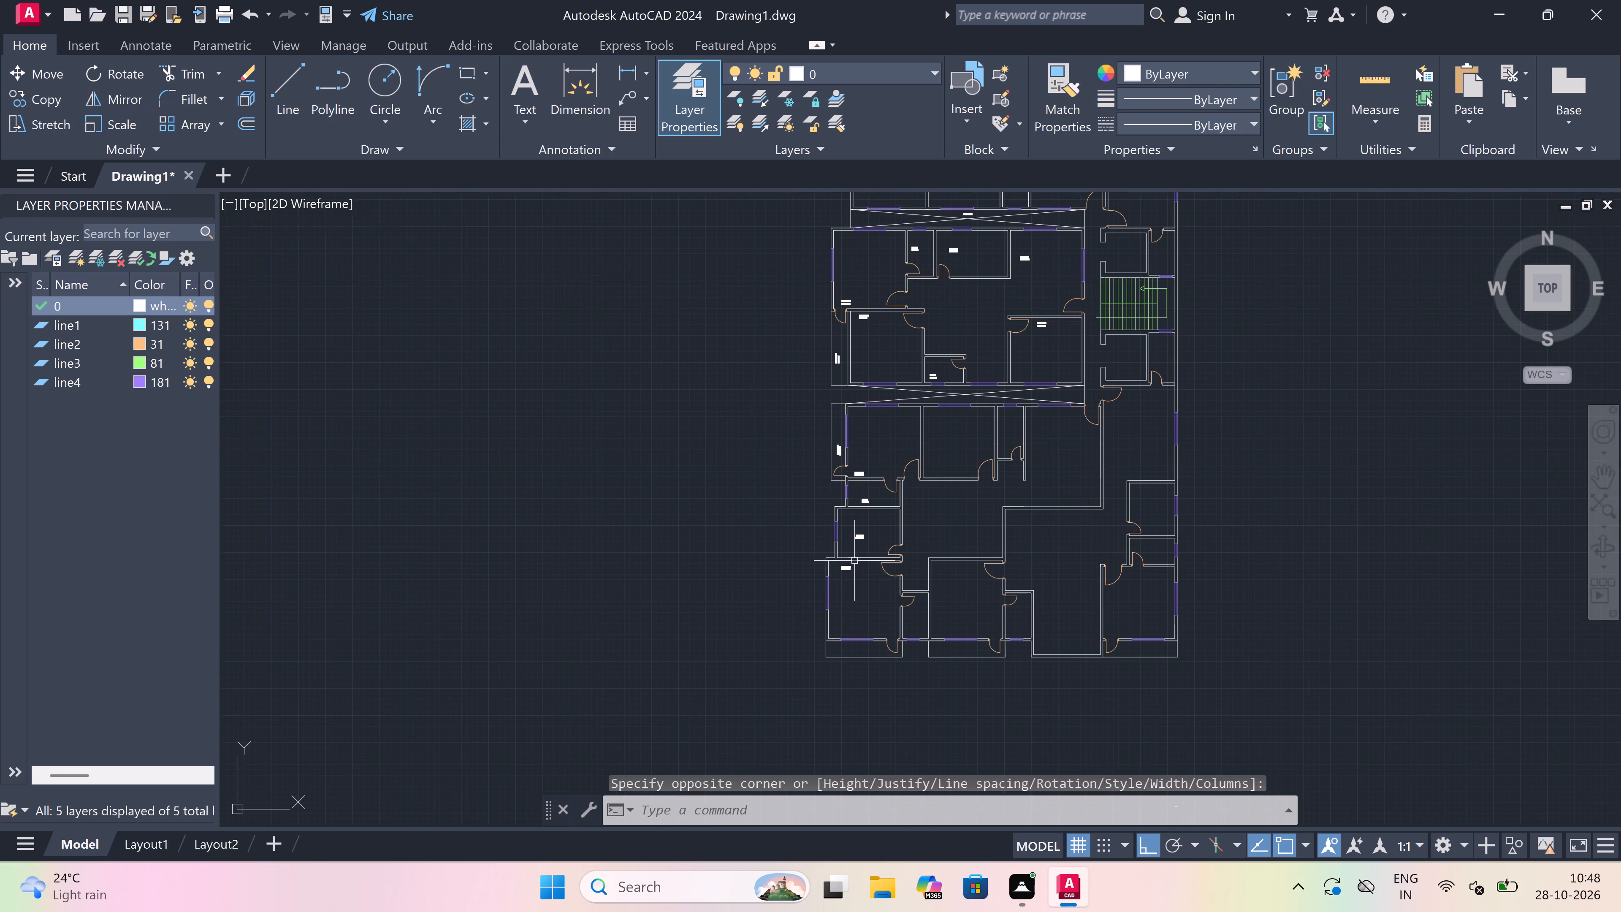
pyautogui.scroll(2, 828, 655)
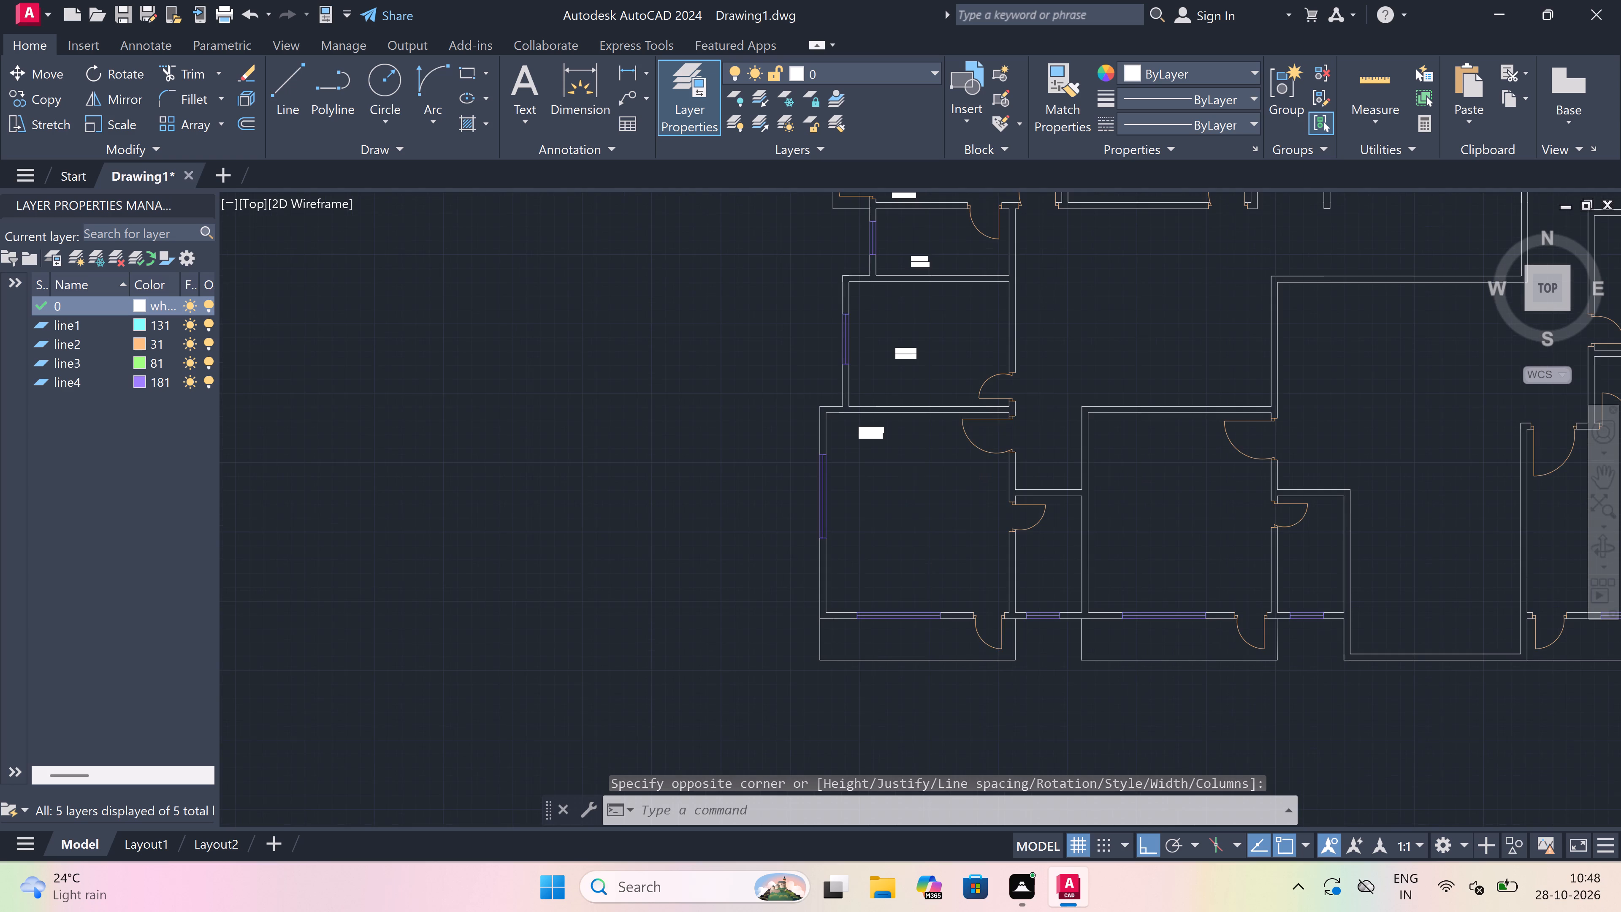
pyautogui.scroll(2, 974, 661)
pyautogui.press('space')
pyautogui.scroll(1, 673, 610)
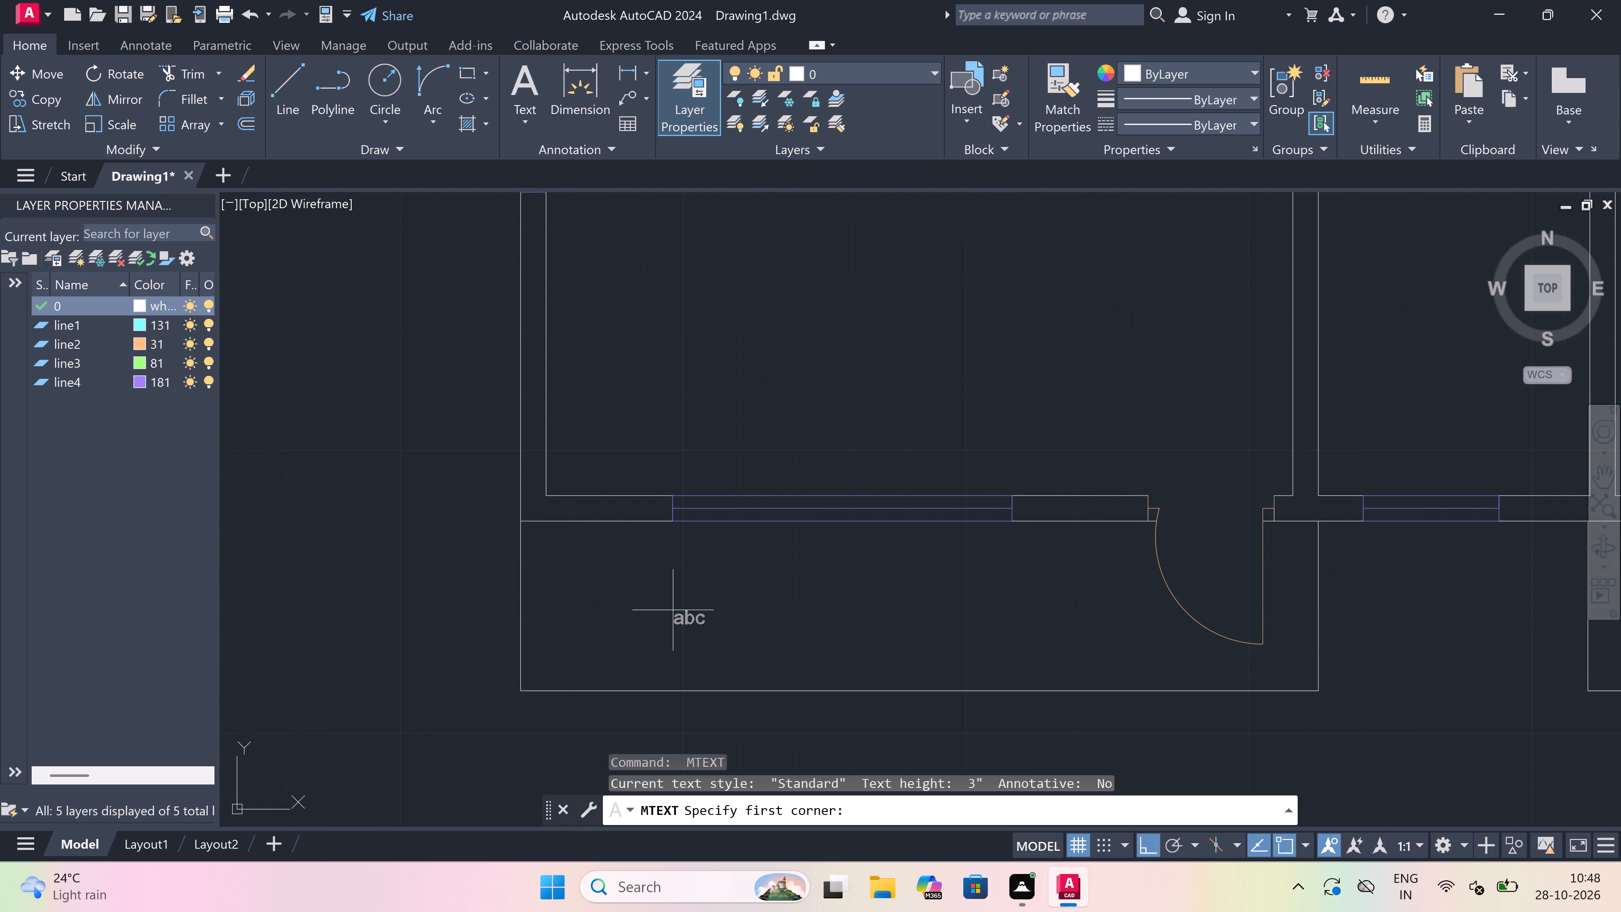
pyautogui.moveTo(640, 607); pyautogui.dragTo(705, 613)
pyautogui.click(1339, 651)
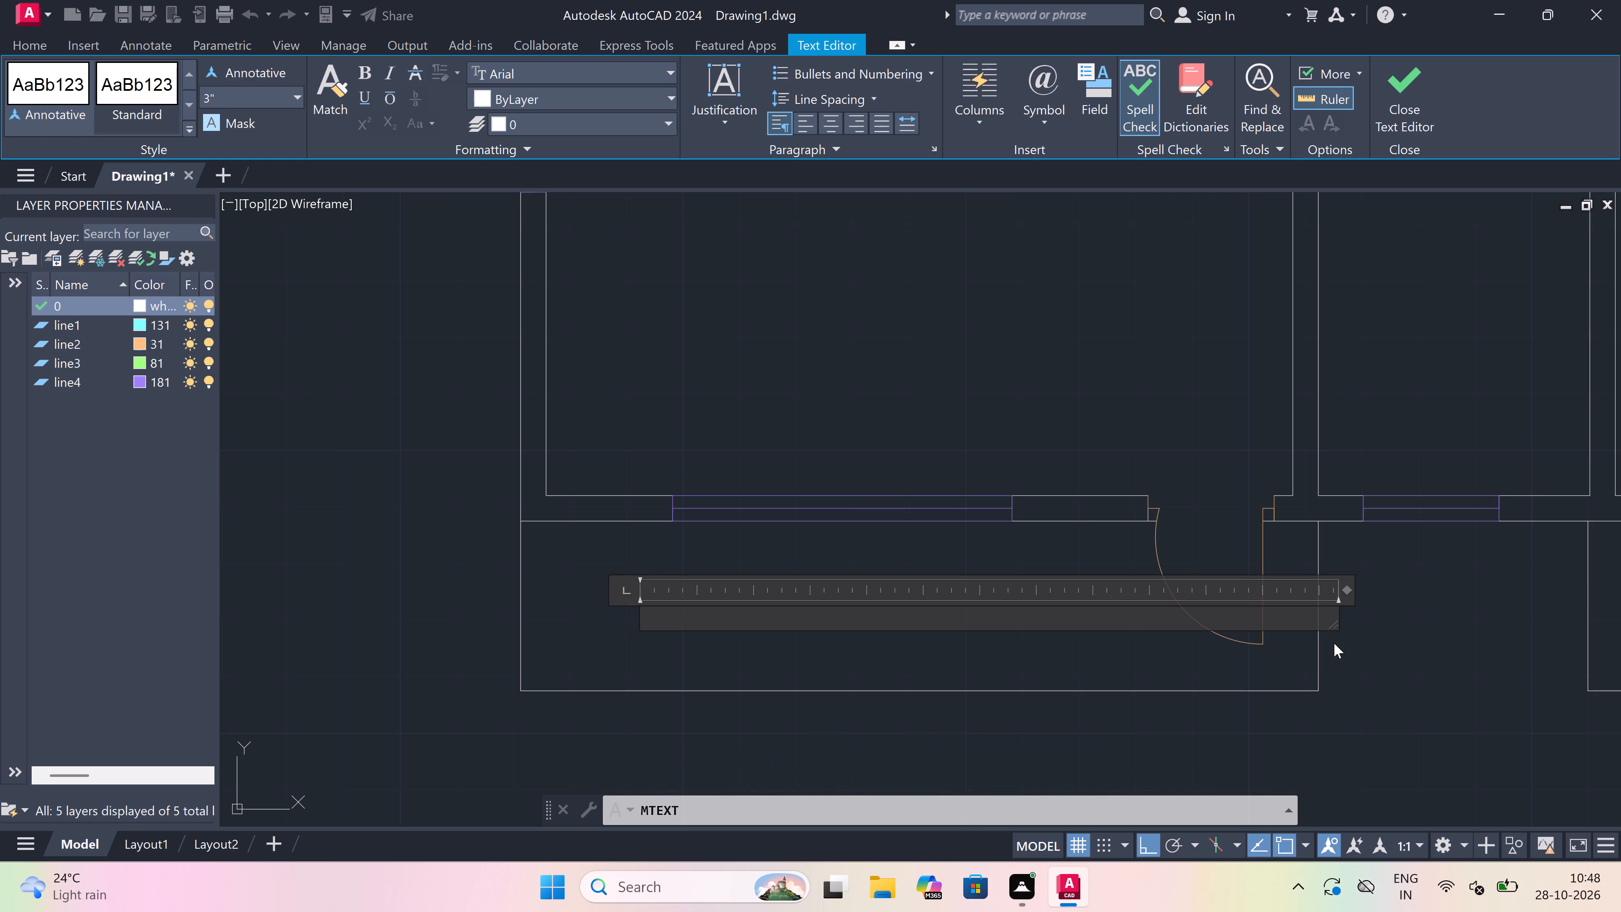
pyautogui.write('VERANDAH')
pyautogui.press('Return')
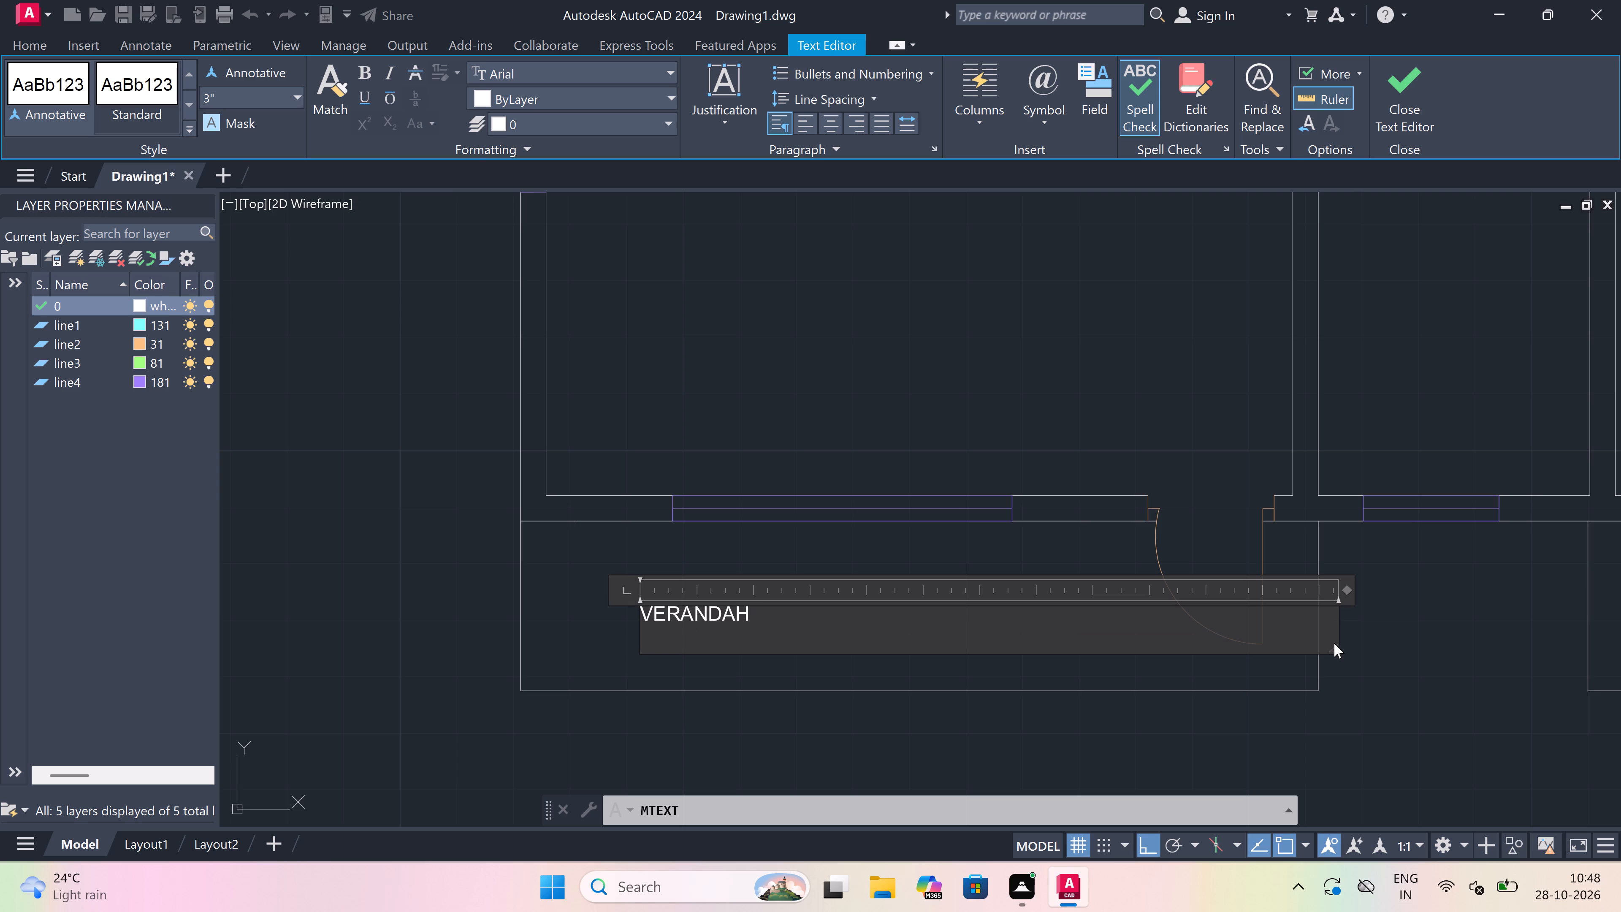
pyautogui.press('BackSpace')
pyautogui.press('space')
pyautogui.press('space')
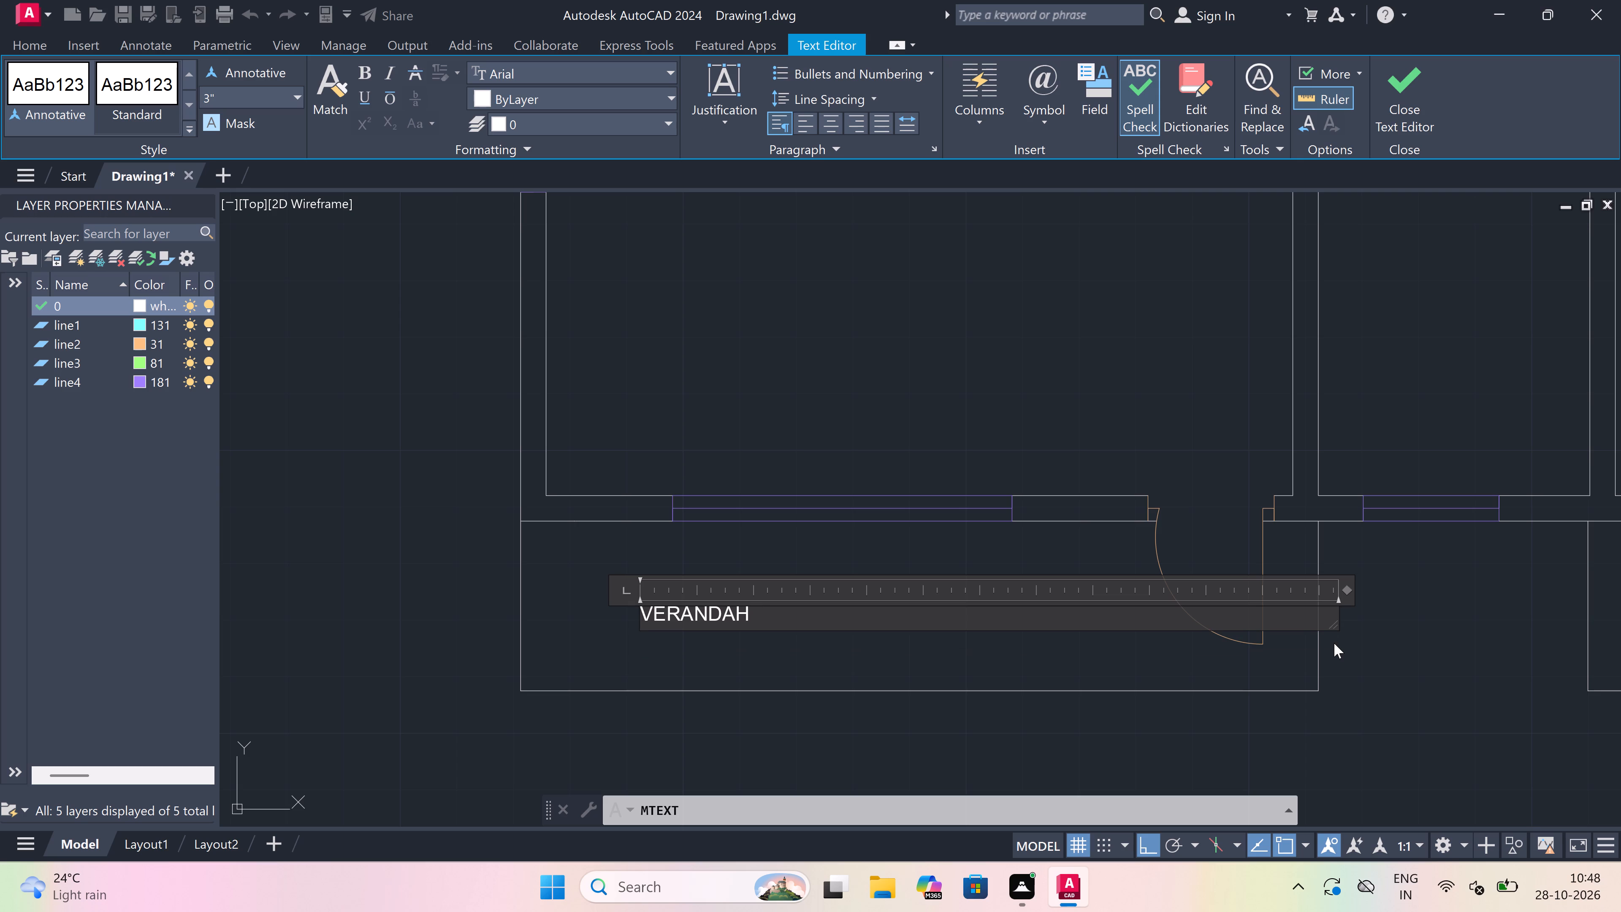
pyautogui.write("12'0")
pyautogui.write('"x')
pyautogui.write("2'6")
pyautogui.hotkey('shift', '"')
pyautogui.moveTo(832, 687); pyautogui.dragTo(834, 680)
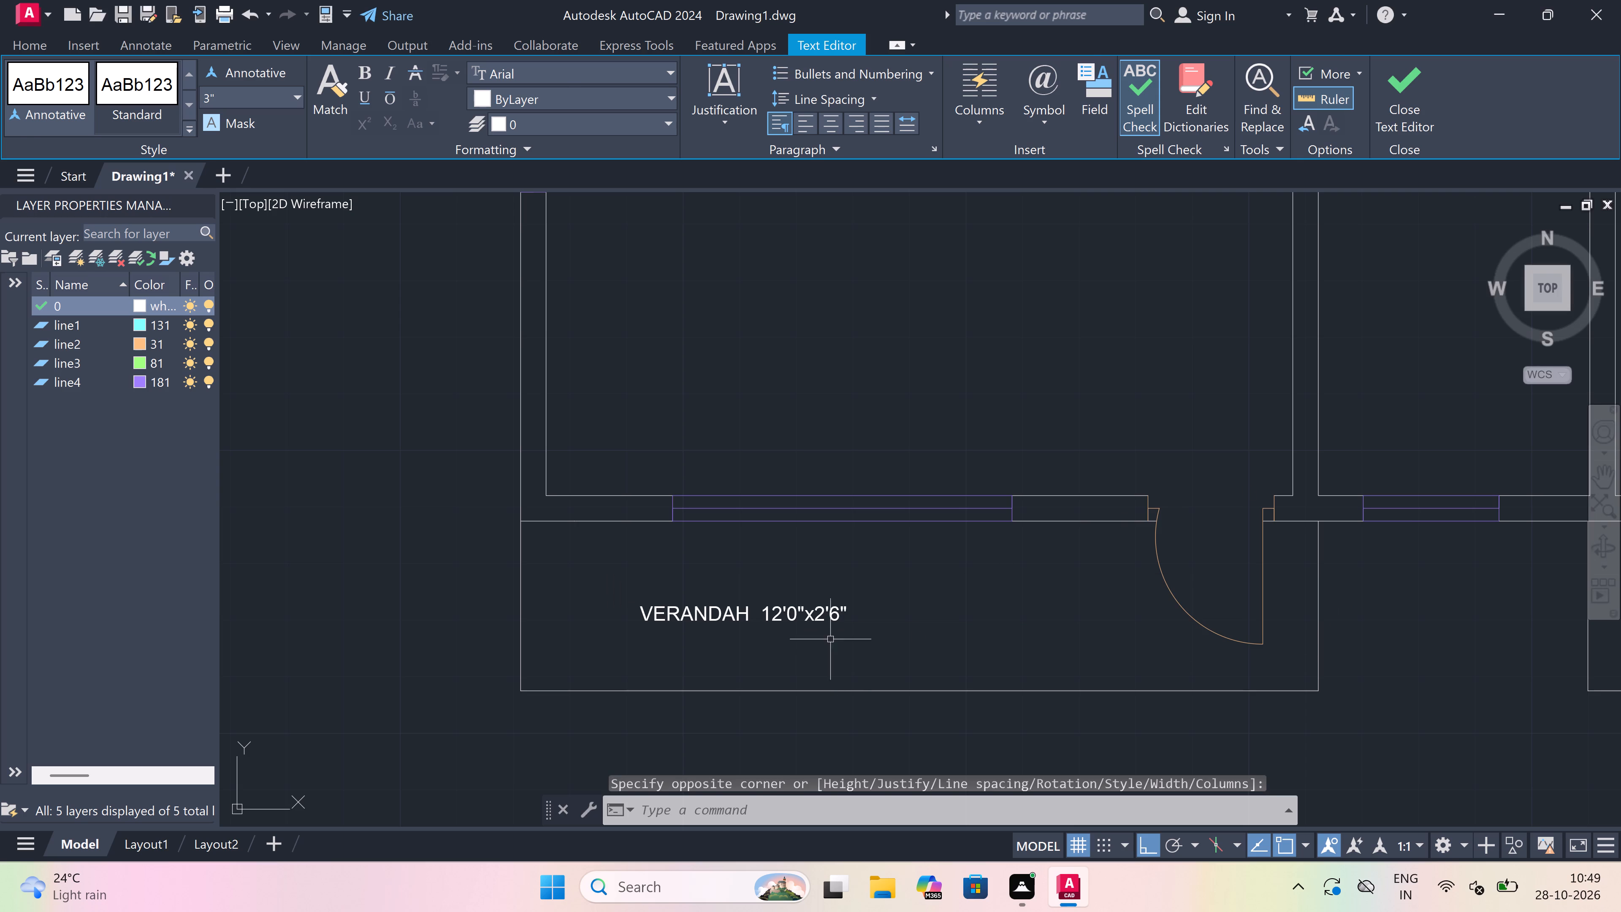
# Label the small room east of the southwest bedroom "TOILET" with 4'0"7'0" on the second line, below its door.
pyautogui.press('space')
pyautogui.scroll(-4, 826, 594)
pyautogui.scroll(1, 986, 589)
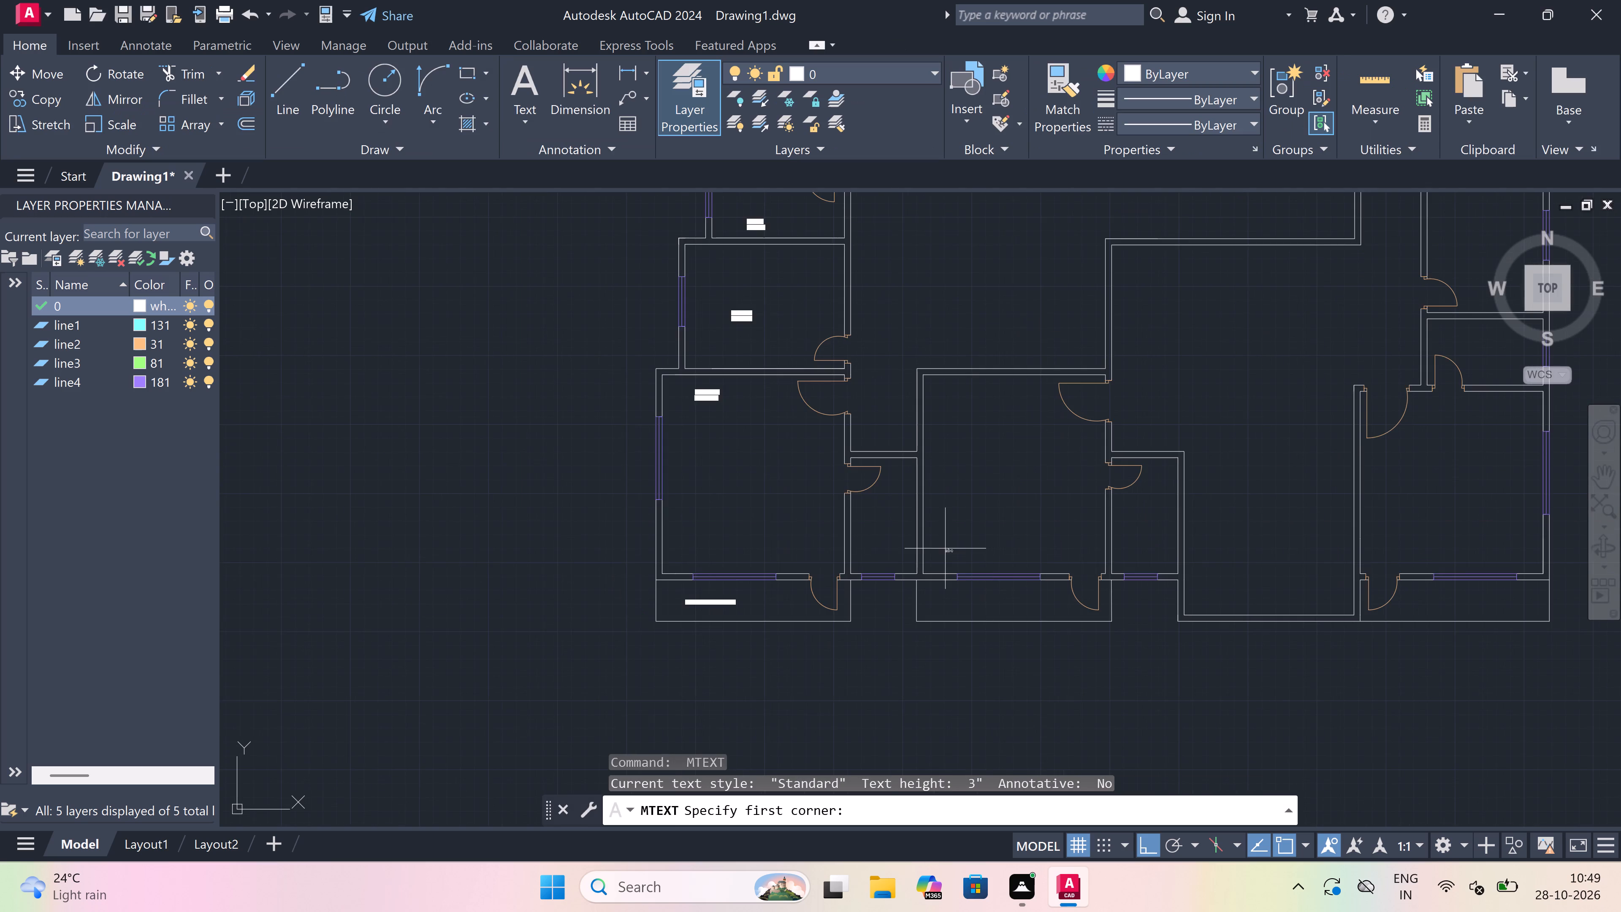
pyautogui.scroll(2, 875, 474)
pyautogui.scroll(1, 847, 544)
pyautogui.moveTo(821, 606); pyautogui.dragTo(913, 622)
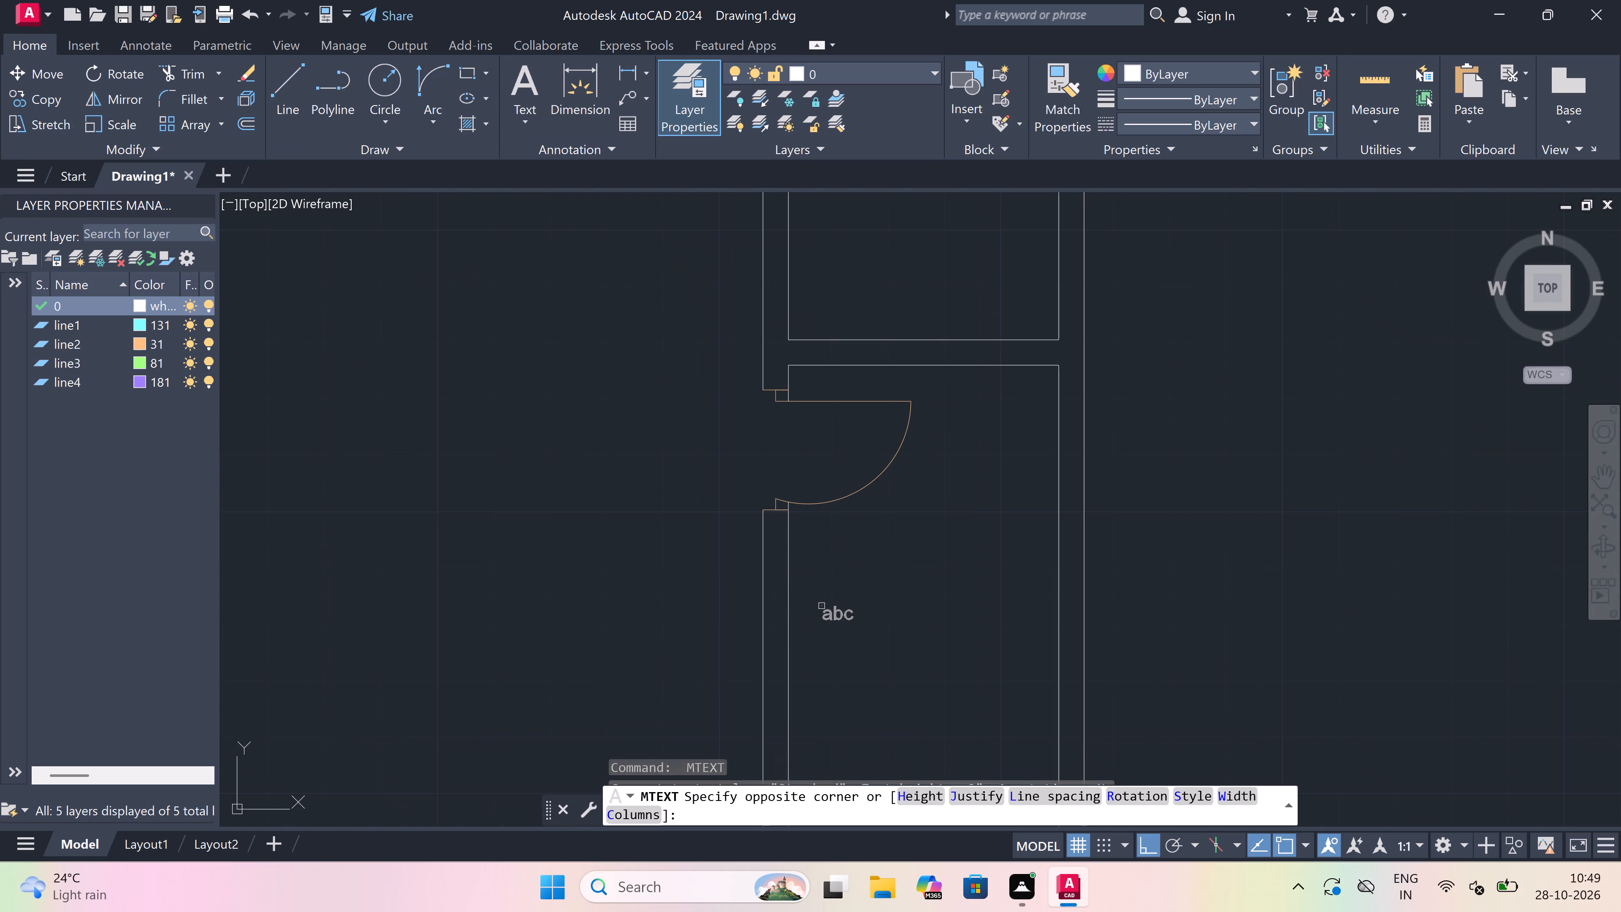
pyautogui.click(1422, 699)
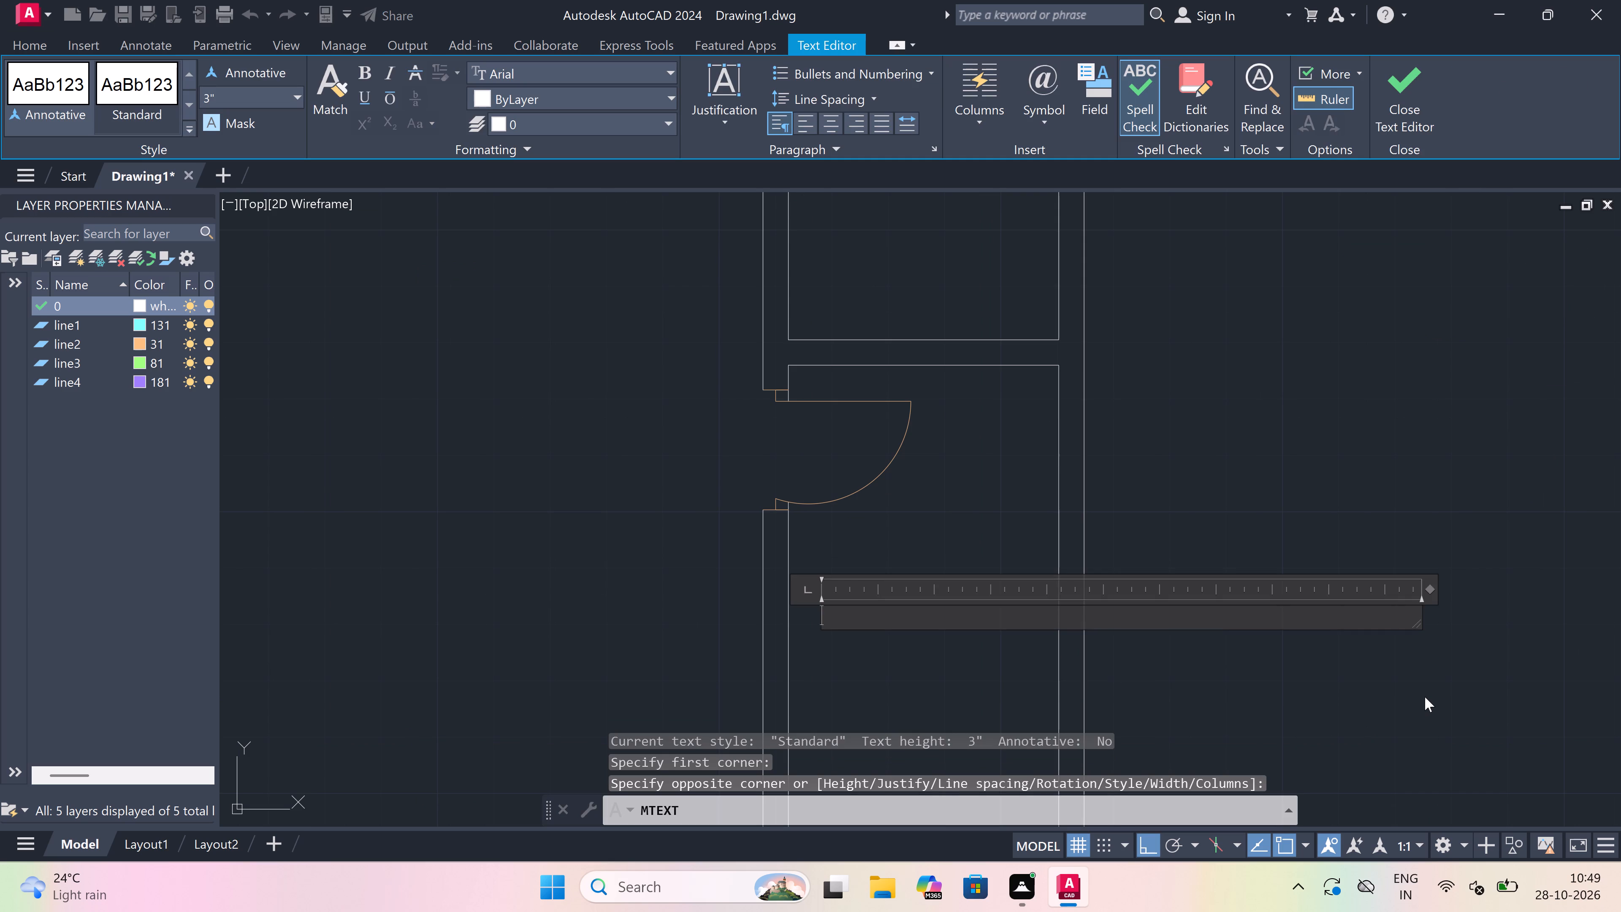
pyautogui.write('TOILET')
pyautogui.press('Return')
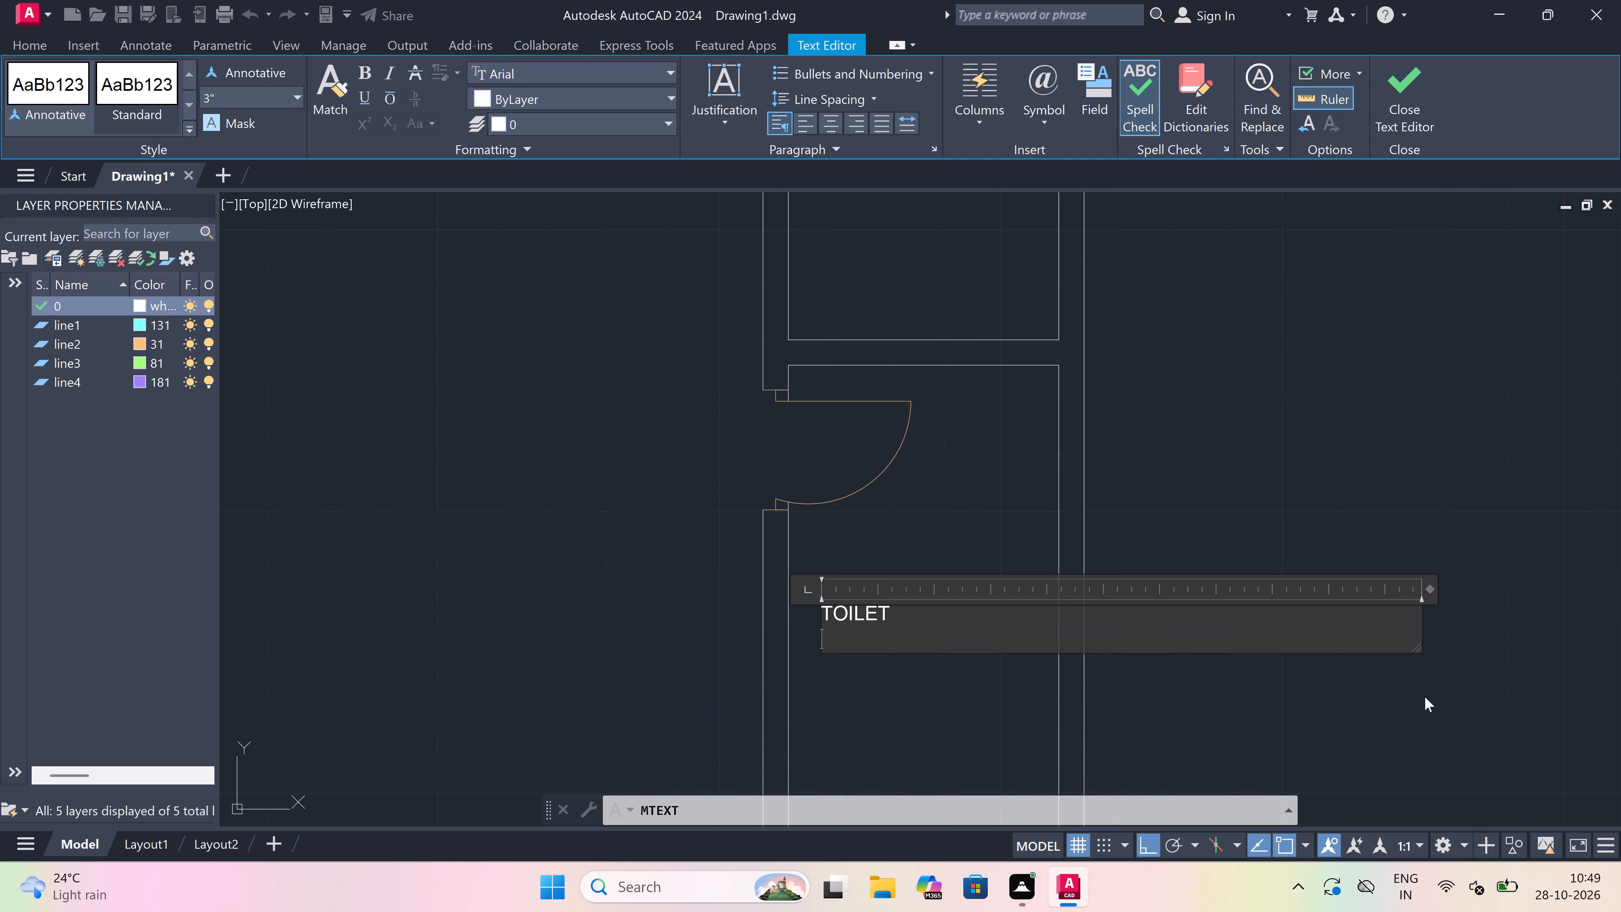
pyautogui.write("4'0")
pyautogui.hotkey('shift', '"')
pyautogui.write('7\'0"')
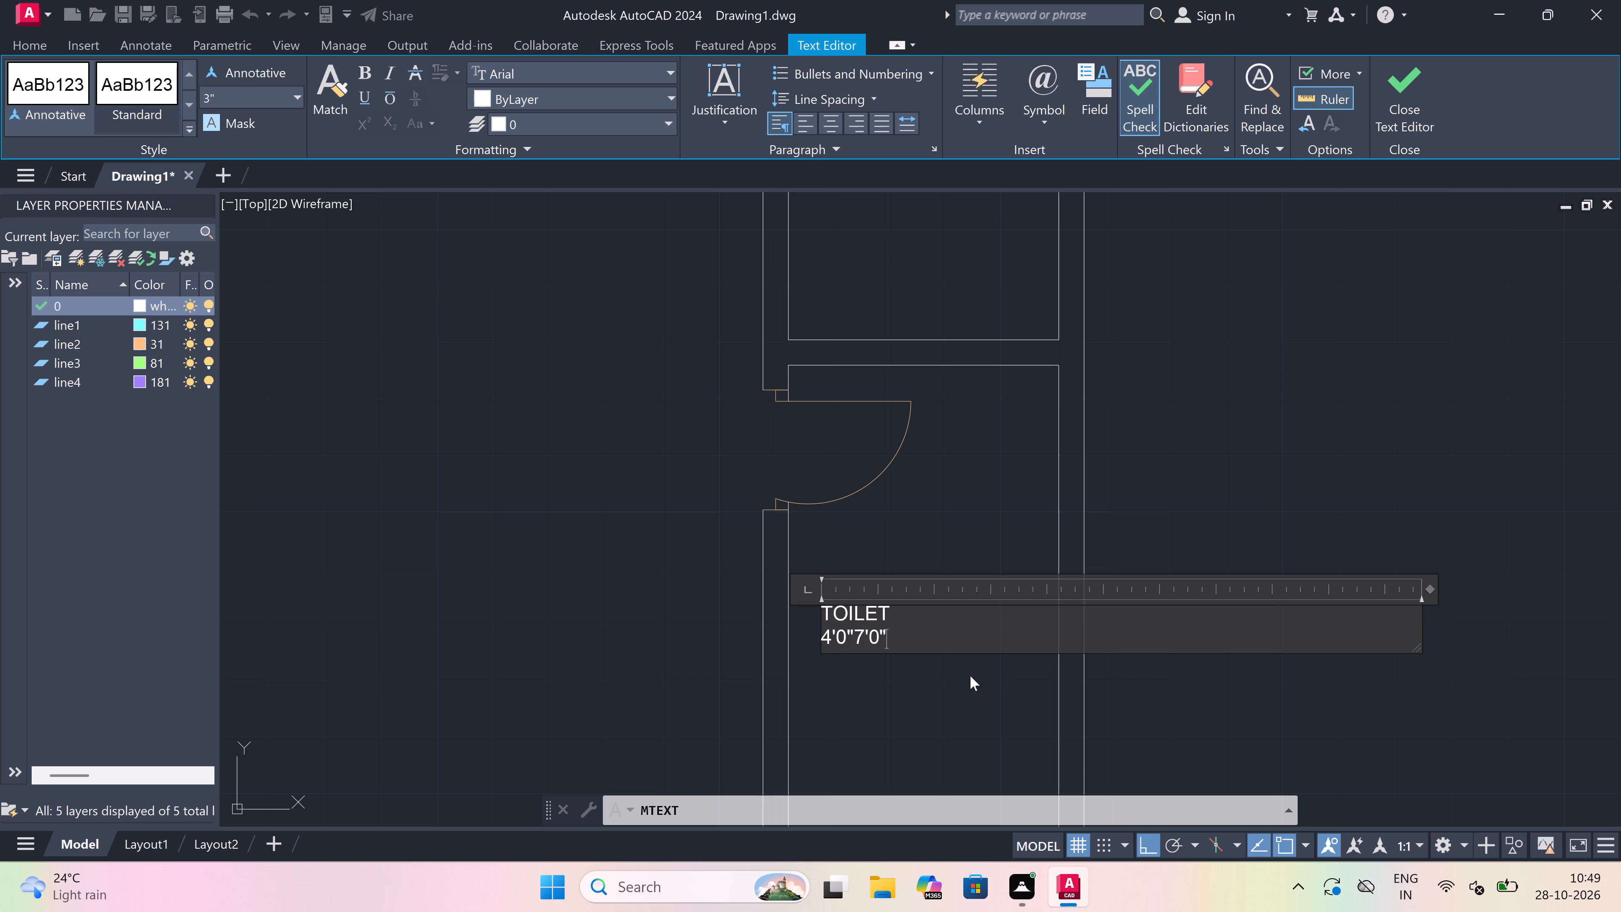
pyautogui.click(966, 678)
# Label the room directly east of that toilet "BEDROOM" with 11'0"x12'0" on the second line, near its north wall.
pyautogui.press('space')
pyautogui.scroll(-4, 820, 418)
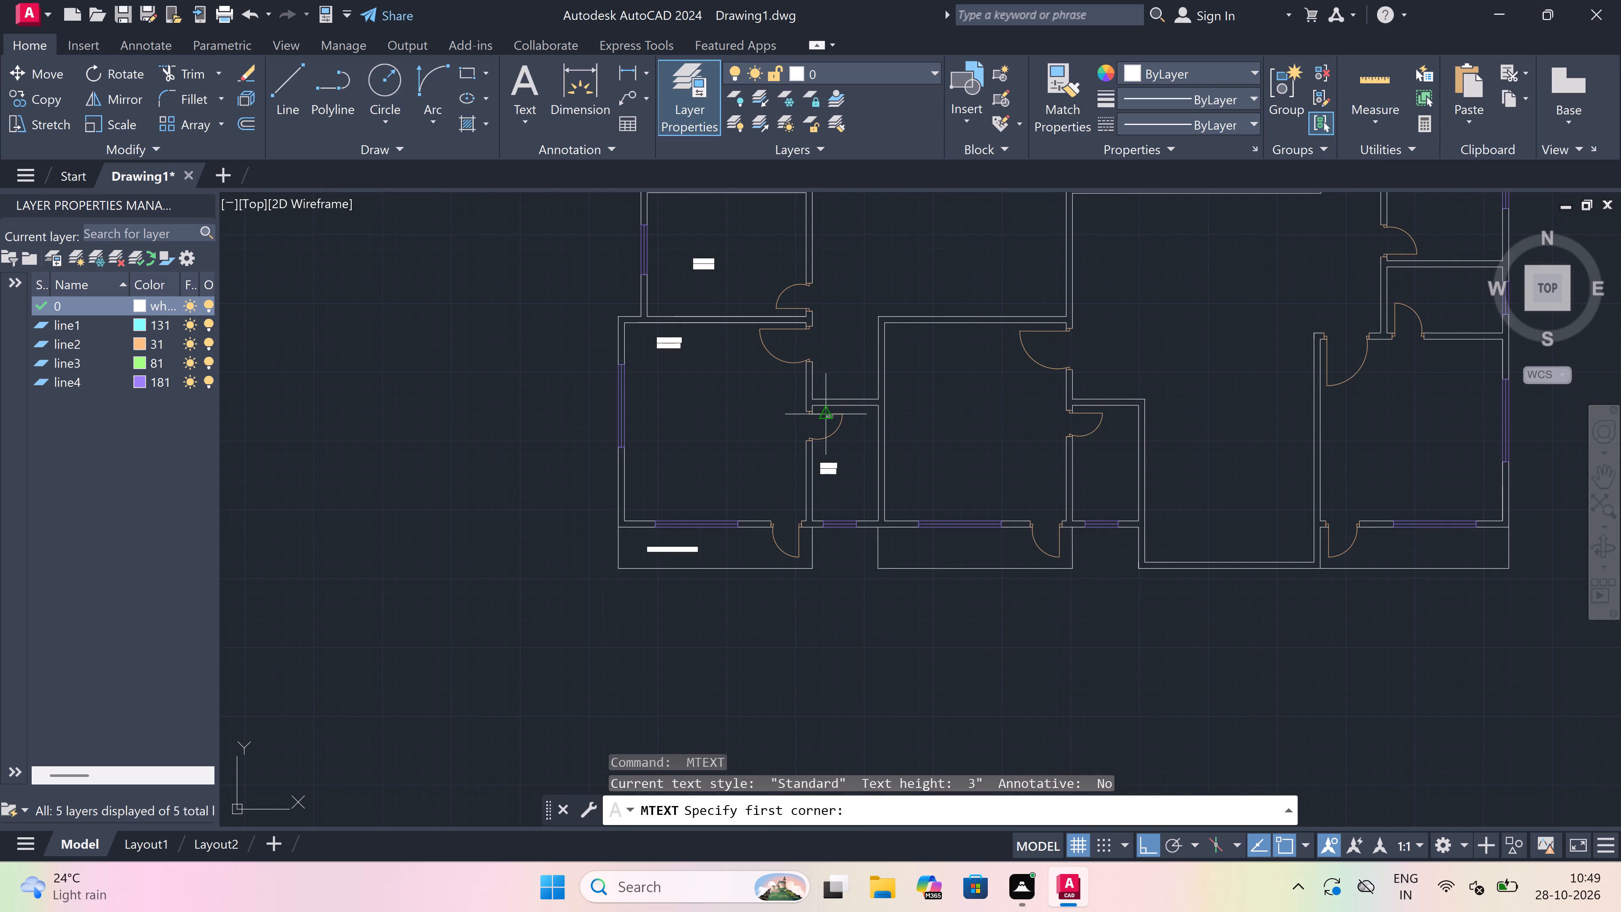
pyautogui.scroll(3, 948, 290)
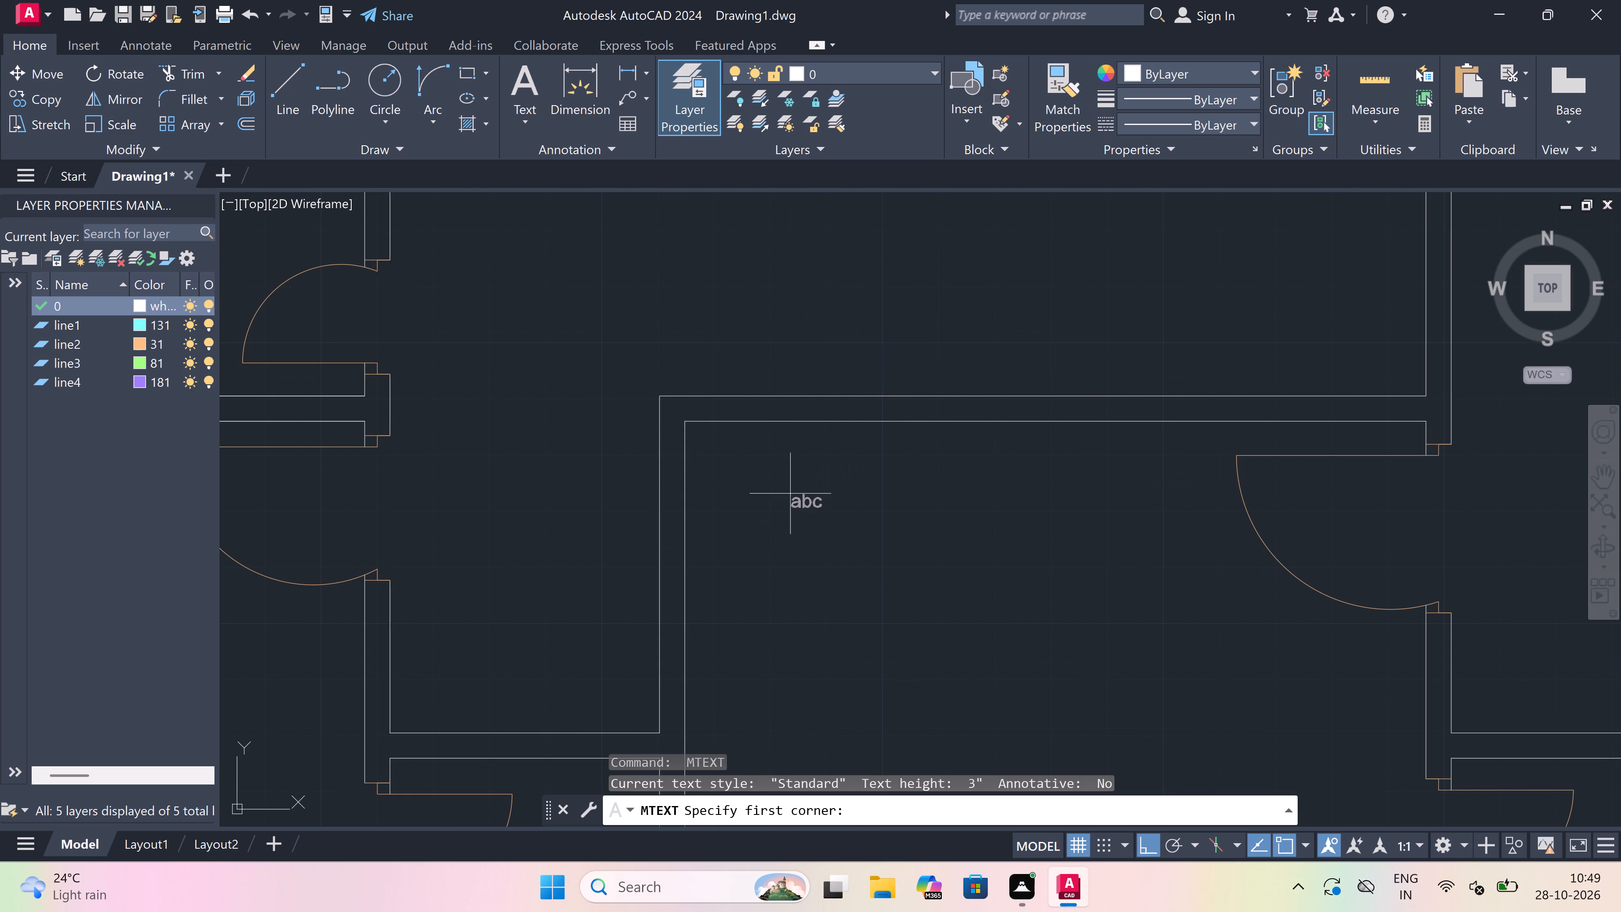
pyautogui.moveTo(777, 496); pyautogui.dragTo(942, 532)
pyautogui.scroll(-2, 1089, 486)
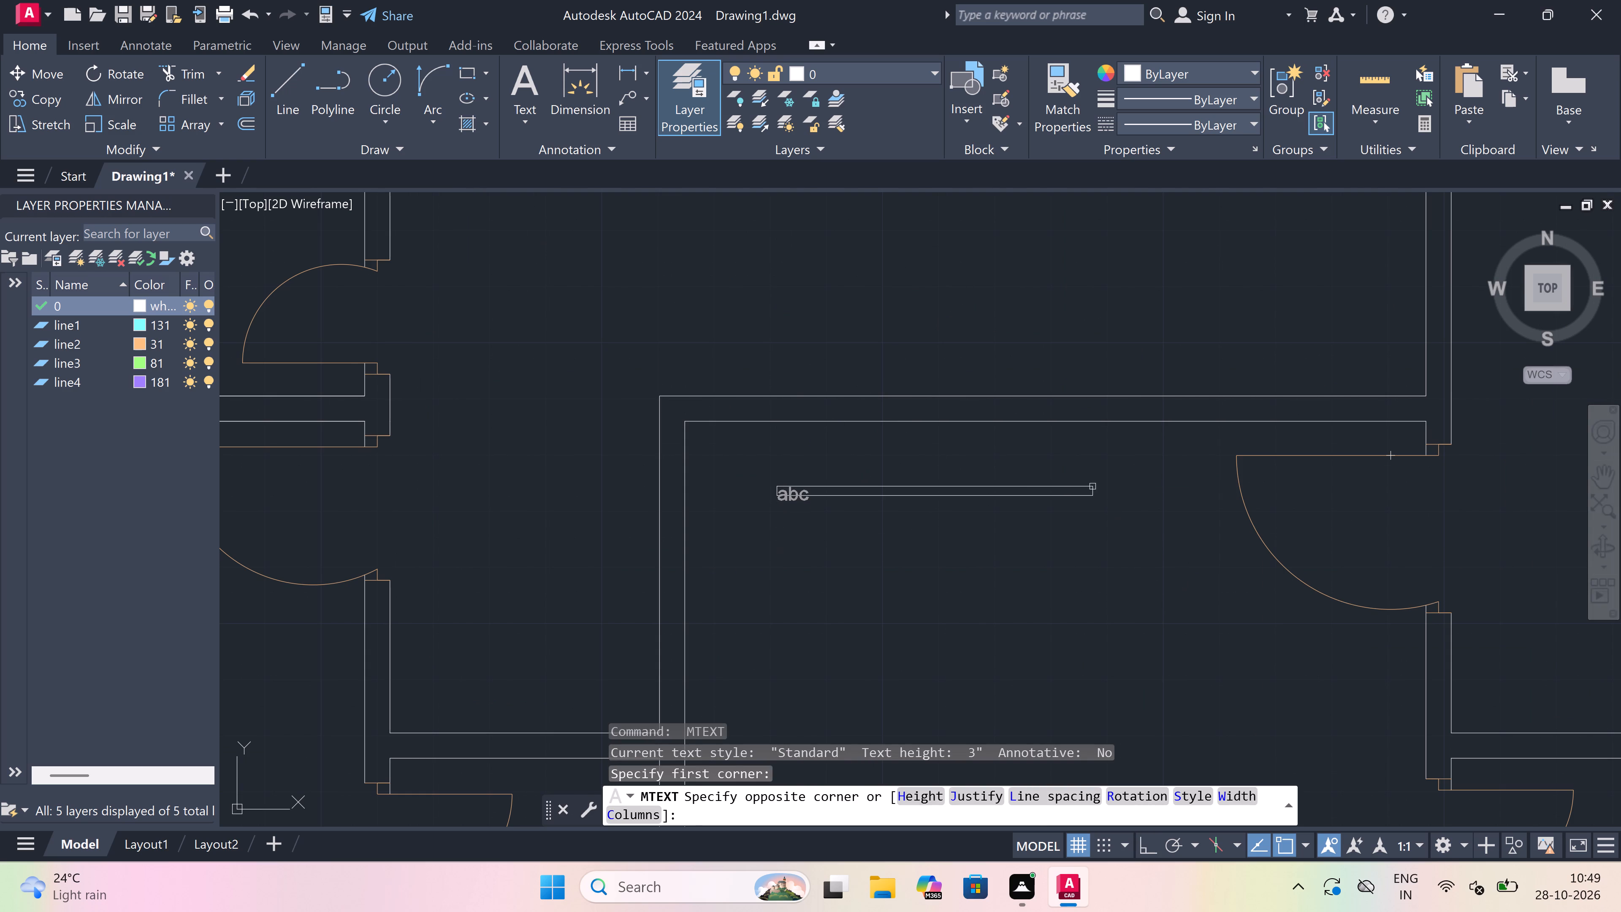
pyautogui.scroll(-1, 1089, 486)
pyautogui.scroll(2, 1219, 509)
pyautogui.click(1334, 492)
pyautogui.scroll(2, 765, 417)
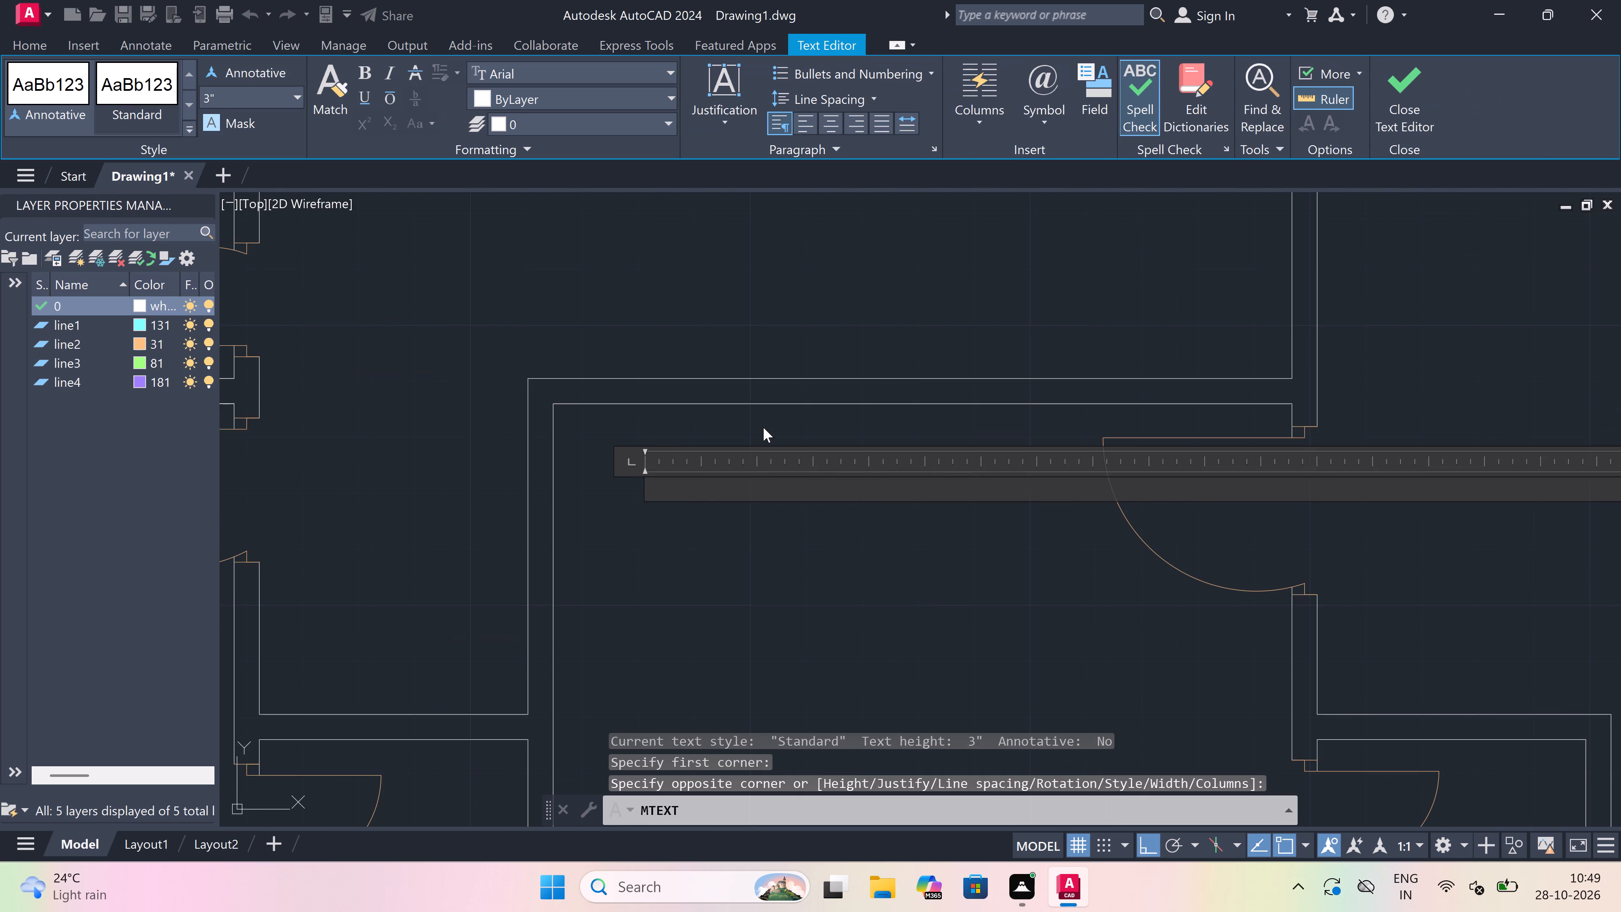
pyautogui.write('BEDROOM')
pyautogui.press('Return')
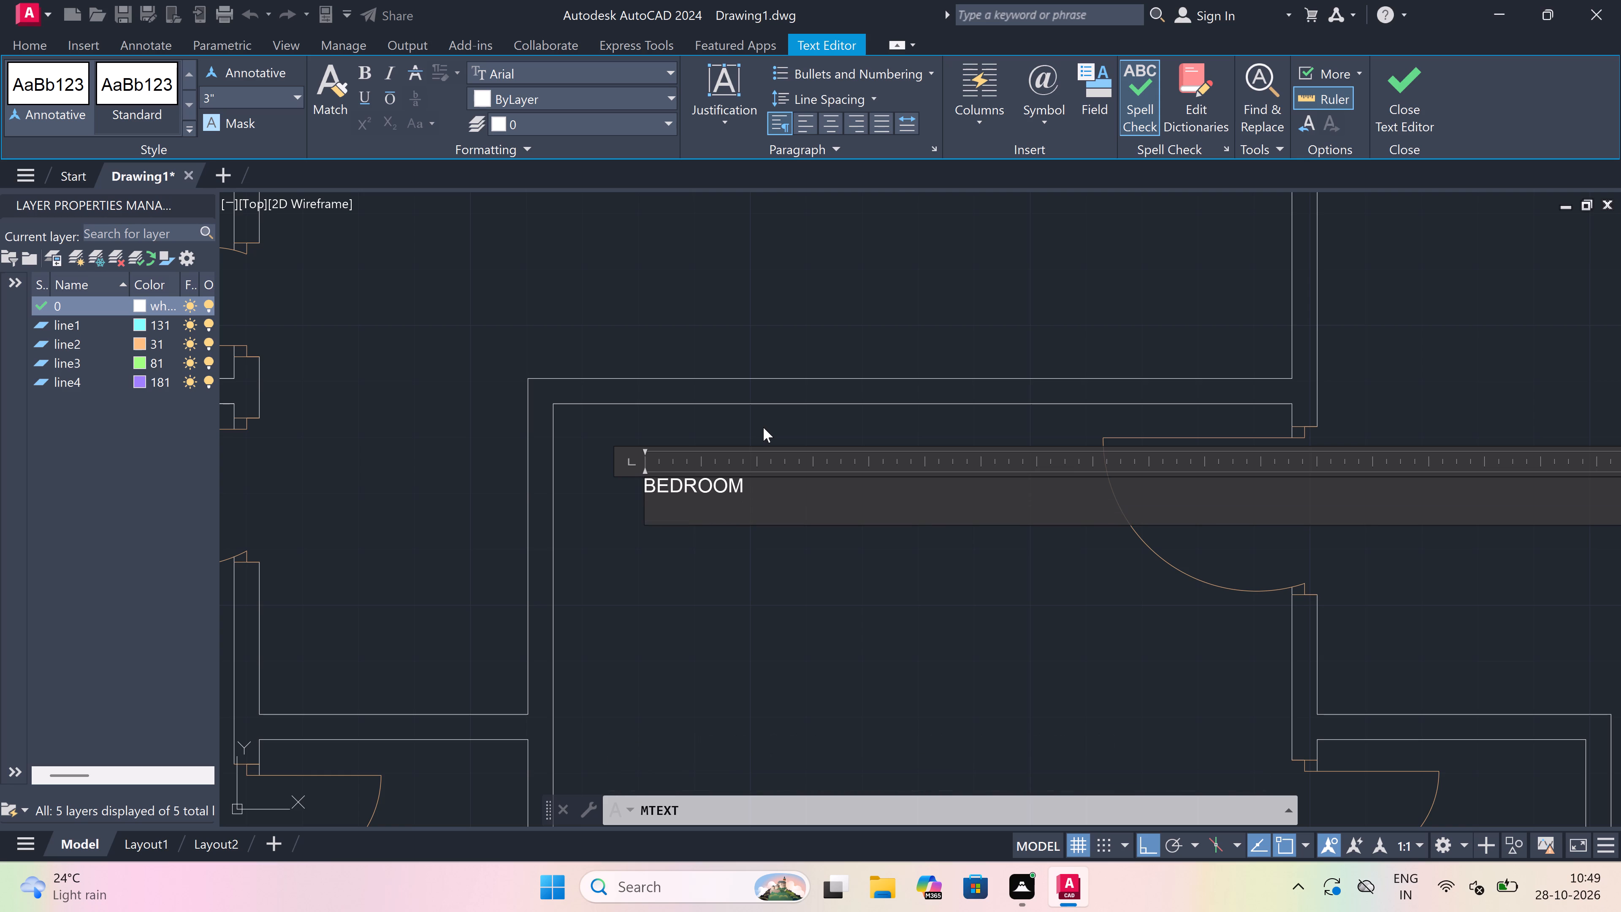
pyautogui.write('11')
pyautogui.write("'0")
pyautogui.write('"x')
pyautogui.write('12\'0"')
pyautogui.scroll(1, 763, 426)
pyautogui.click(757, 586)
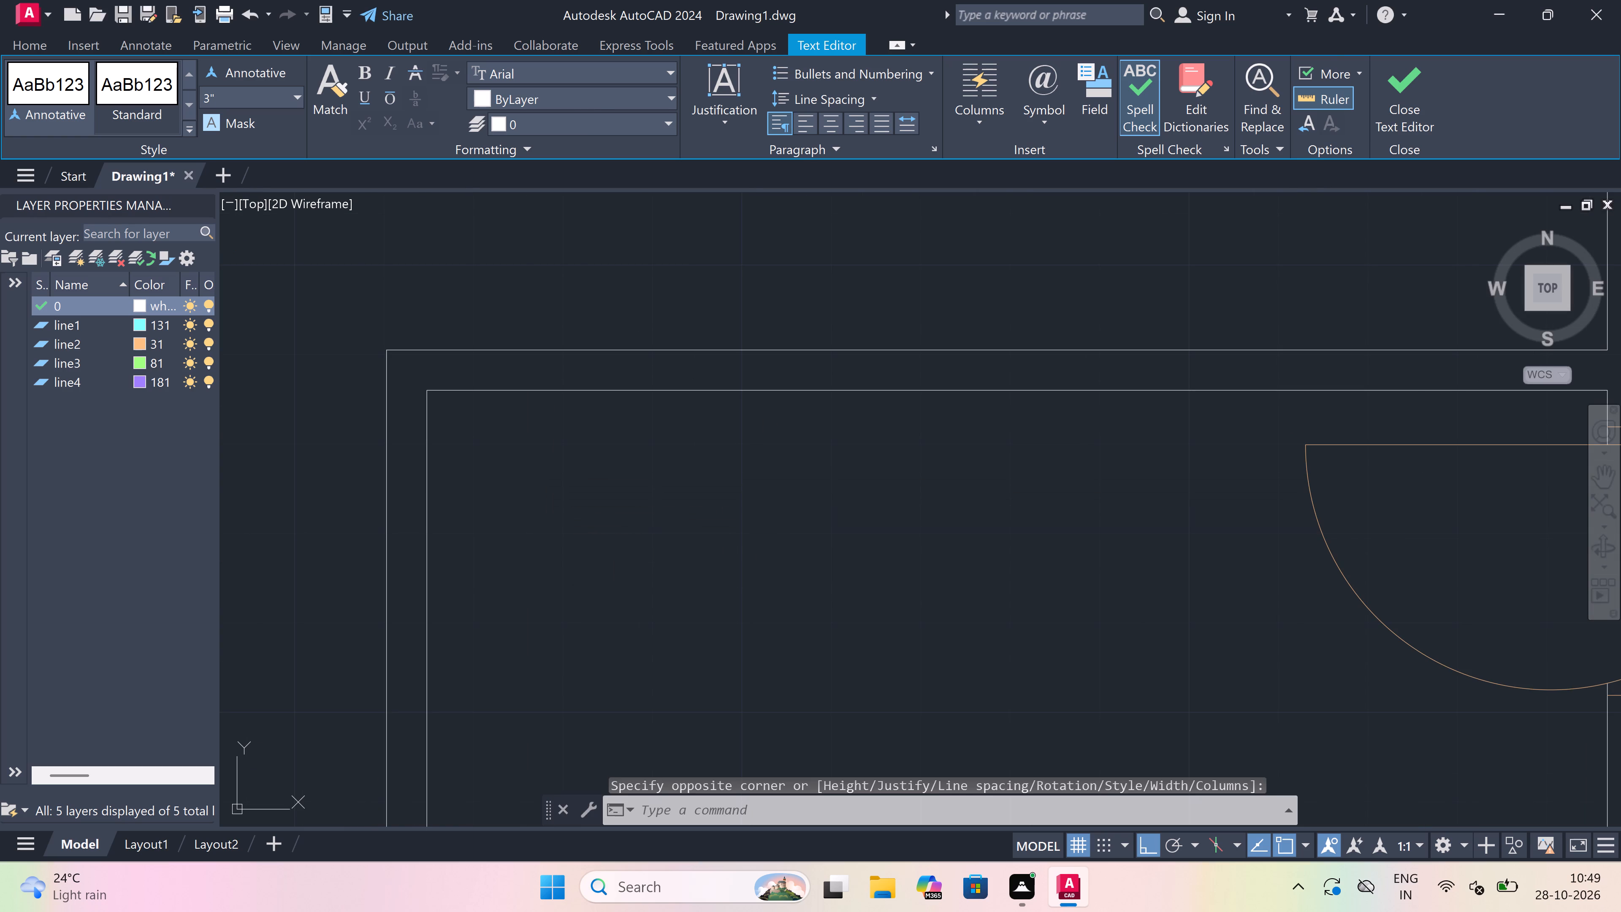
# Add a multiline label "TOILET" with 4'0"x7'0" beneath it in the small room east of the second 11'0"x12'0" bedroom.
pyautogui.press('space')
pyautogui.scroll(-5, 790, 446)
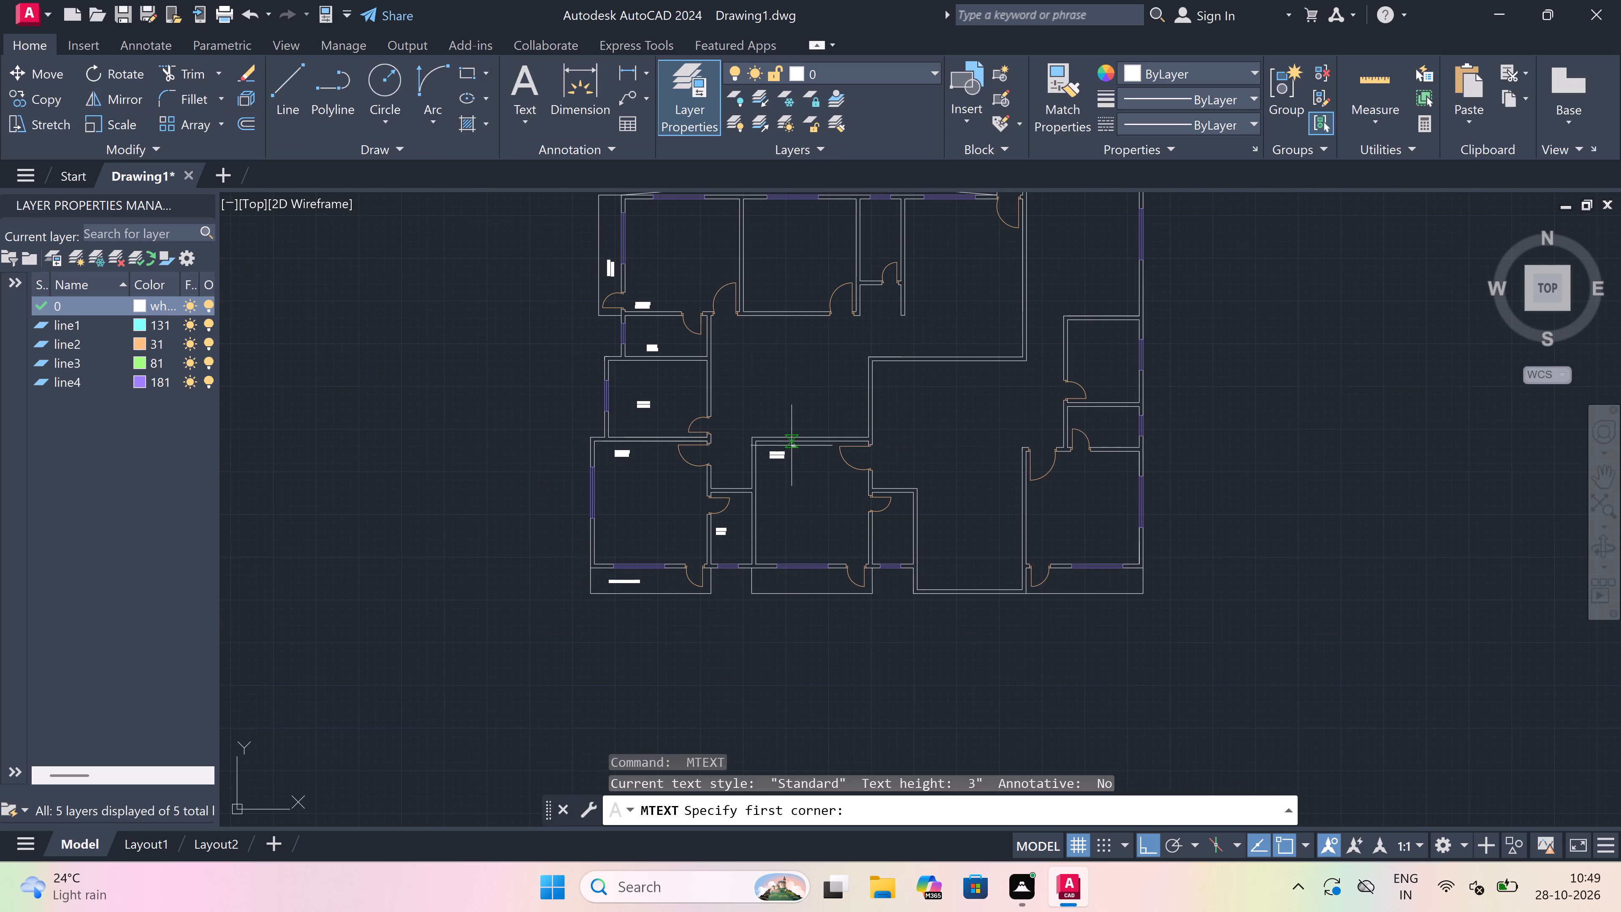
pyautogui.scroll(4, 884, 544)
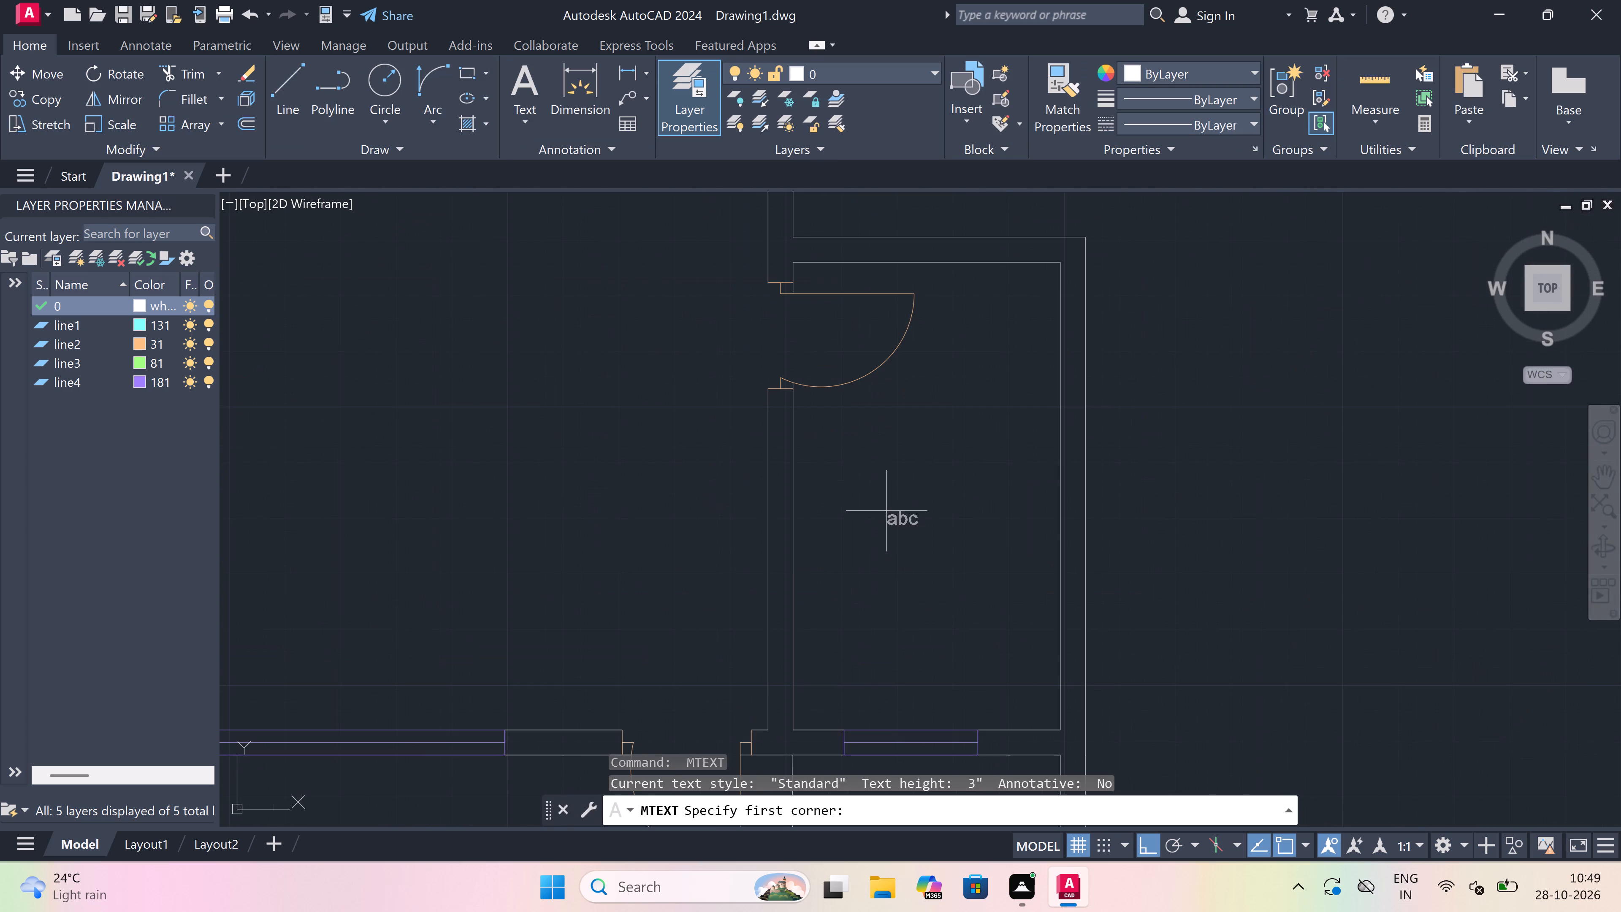
pyautogui.moveTo(848, 493); pyautogui.dragTo(859, 494)
pyautogui.click(1274, 561)
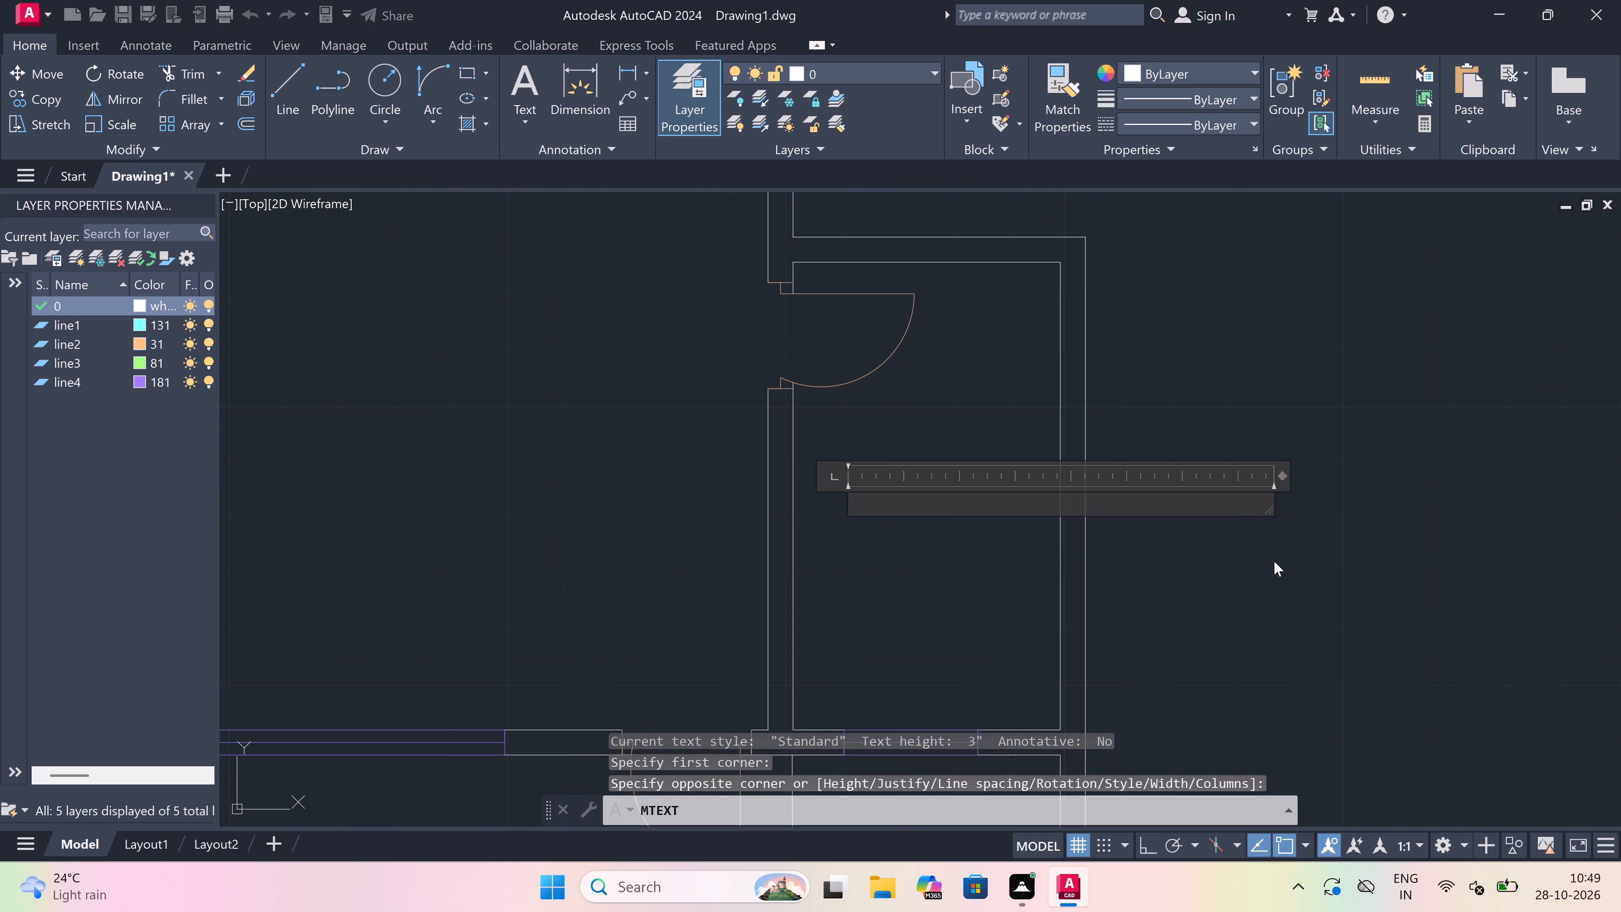
pyautogui.write('TOILET')
pyautogui.press('Return')
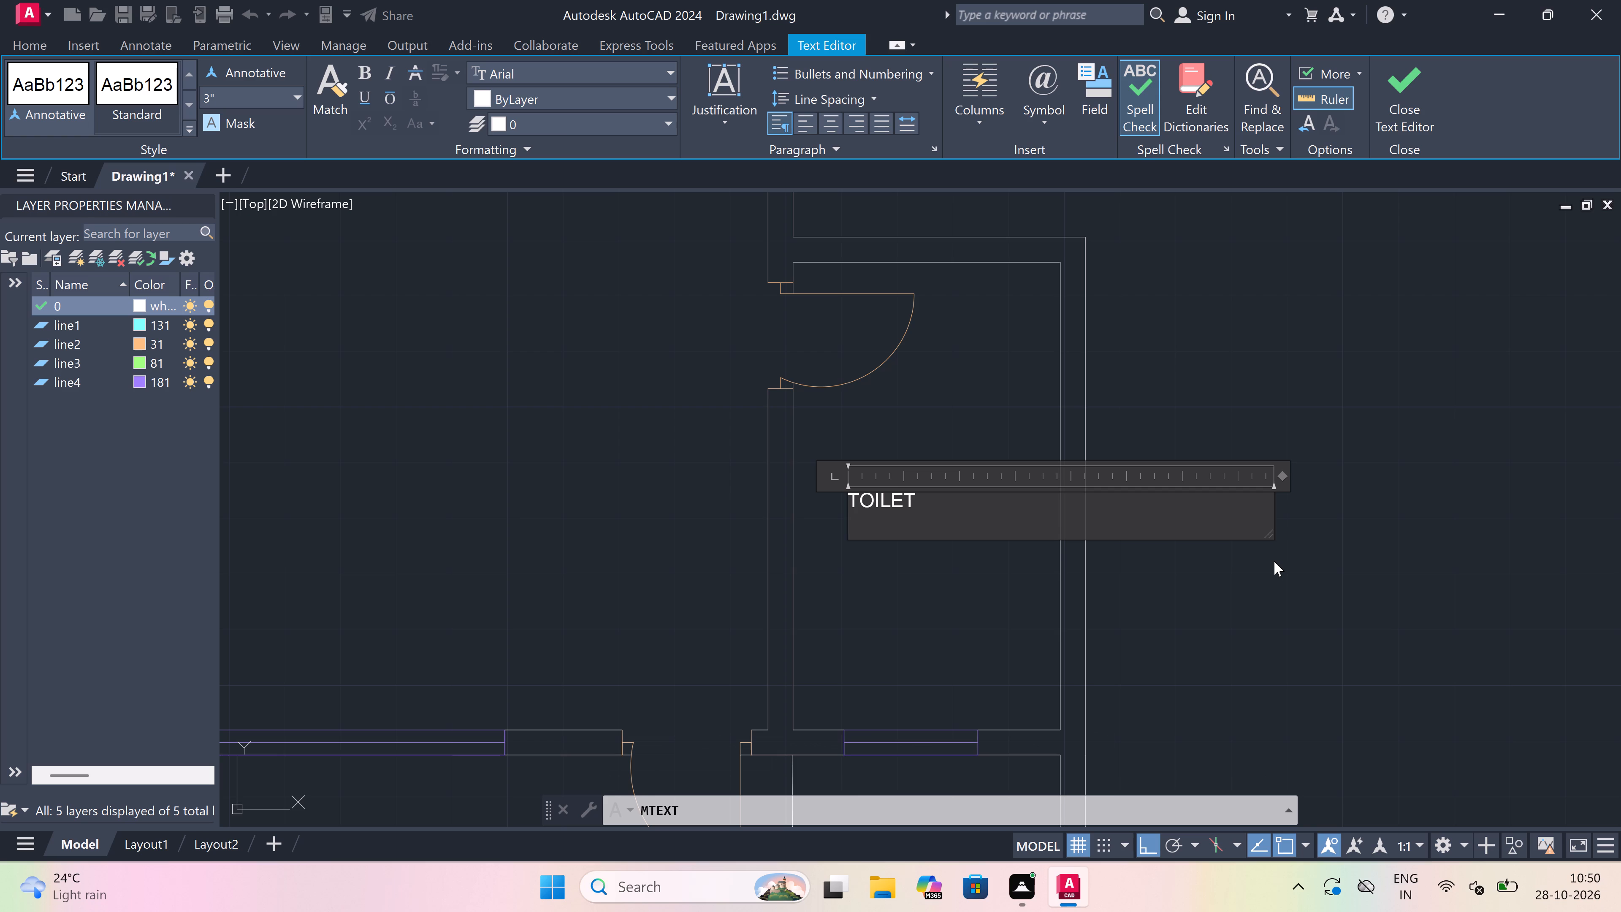
pyautogui.write("4'0")
pyautogui.write('"x7\'0"')
pyautogui.click(876, 588)
# Add the multiline label "BEDROOM" with 10'3"x11'0" beneath it in the open room east of the second 4'0"x7'0" toilet.
pyautogui.press('space')
pyautogui.scroll(-3, 876, 581)
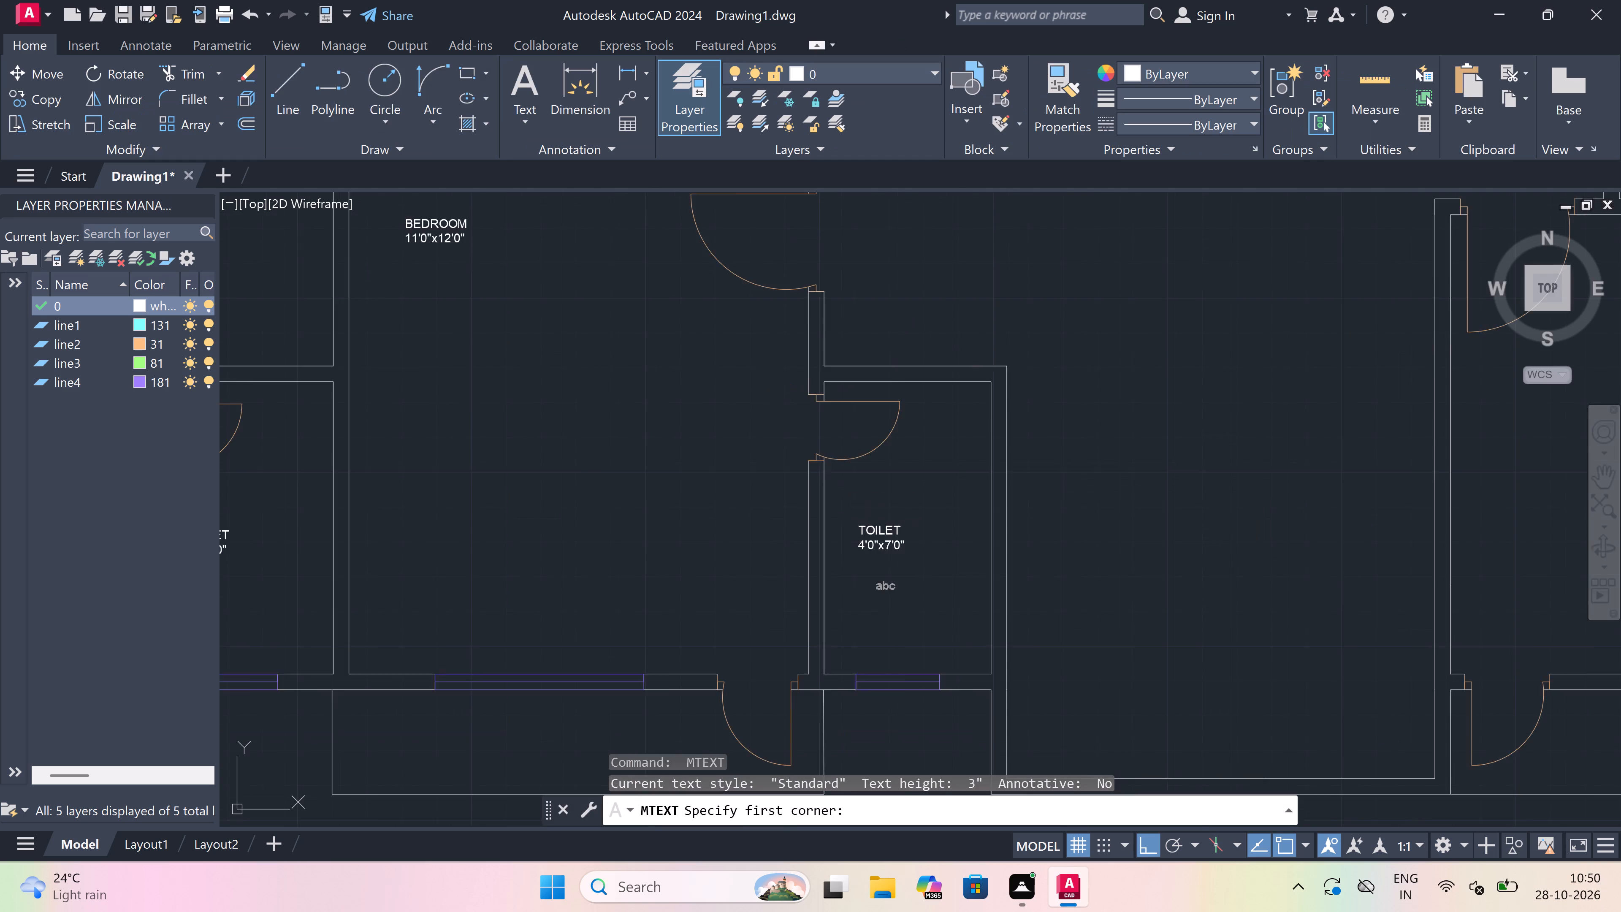
pyautogui.scroll(-1, 876, 581)
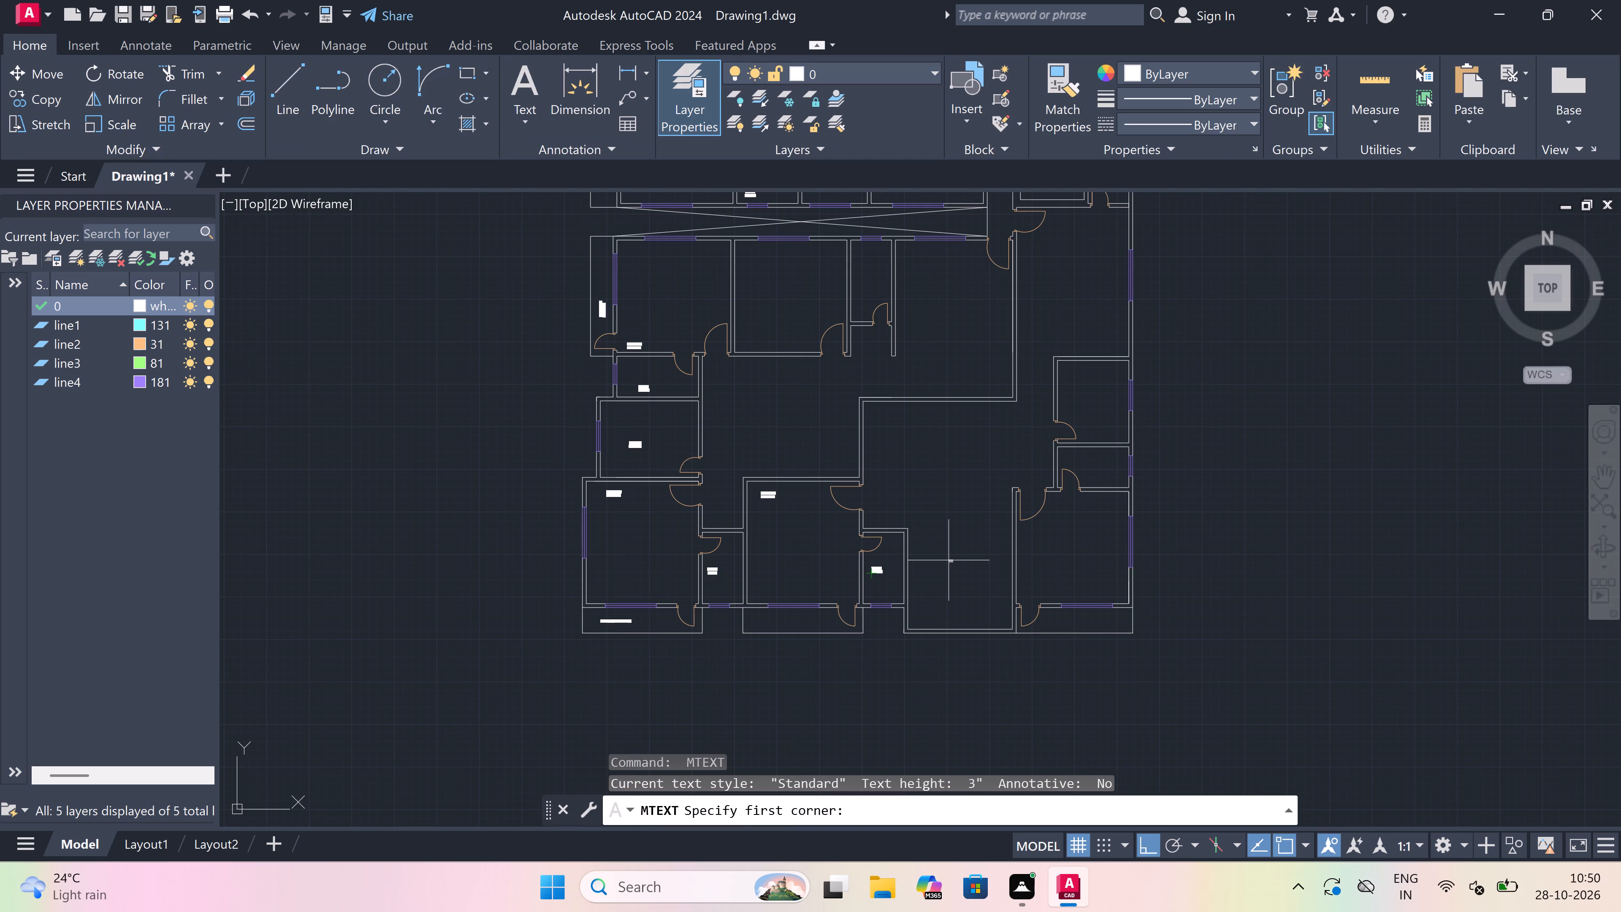
pyautogui.scroll(2, 946, 583)
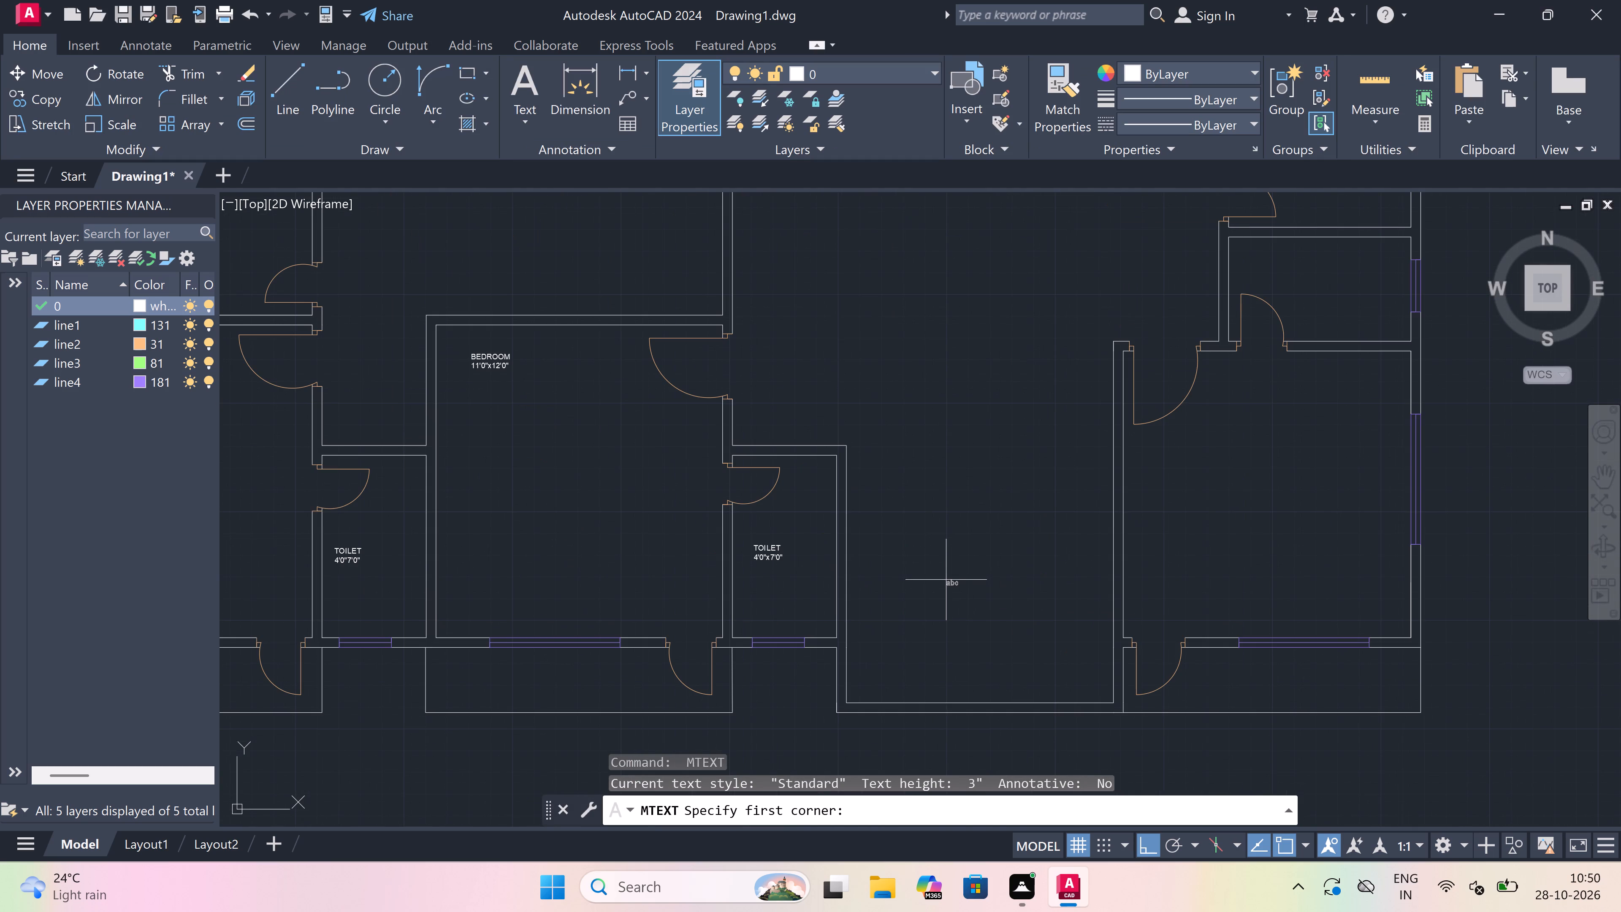
pyautogui.moveTo(891, 578); pyautogui.dragTo(905, 578)
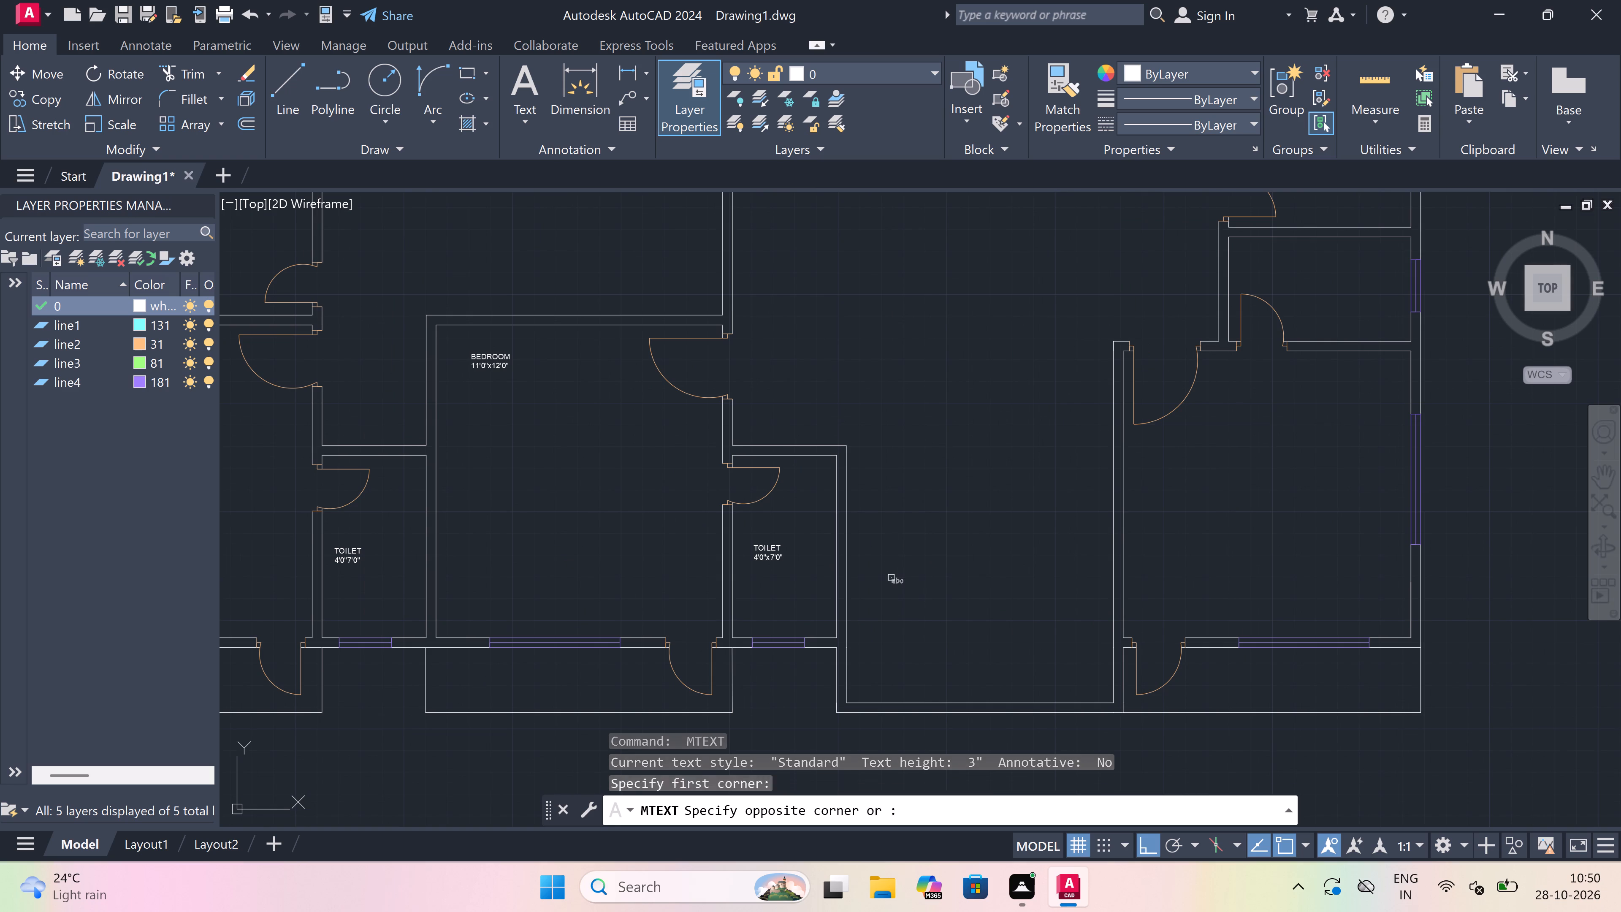
pyautogui.moveTo(905, 578); pyautogui.dragTo(953, 588)
pyautogui.click(1320, 614)
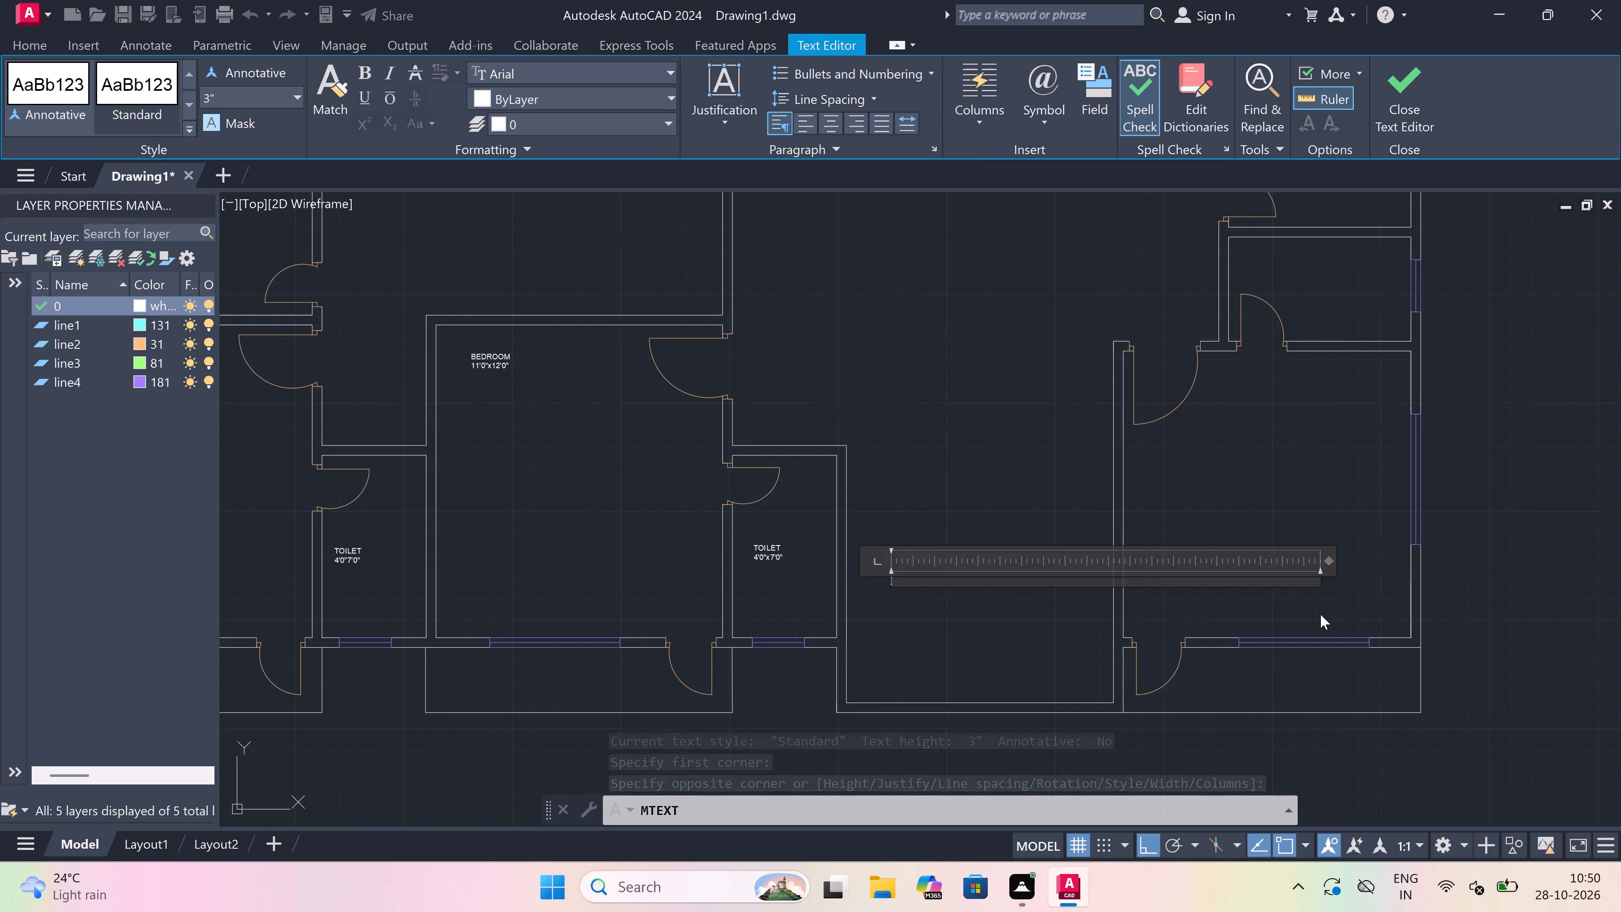
pyautogui.write('BEDROOM')
pyautogui.press('Return')
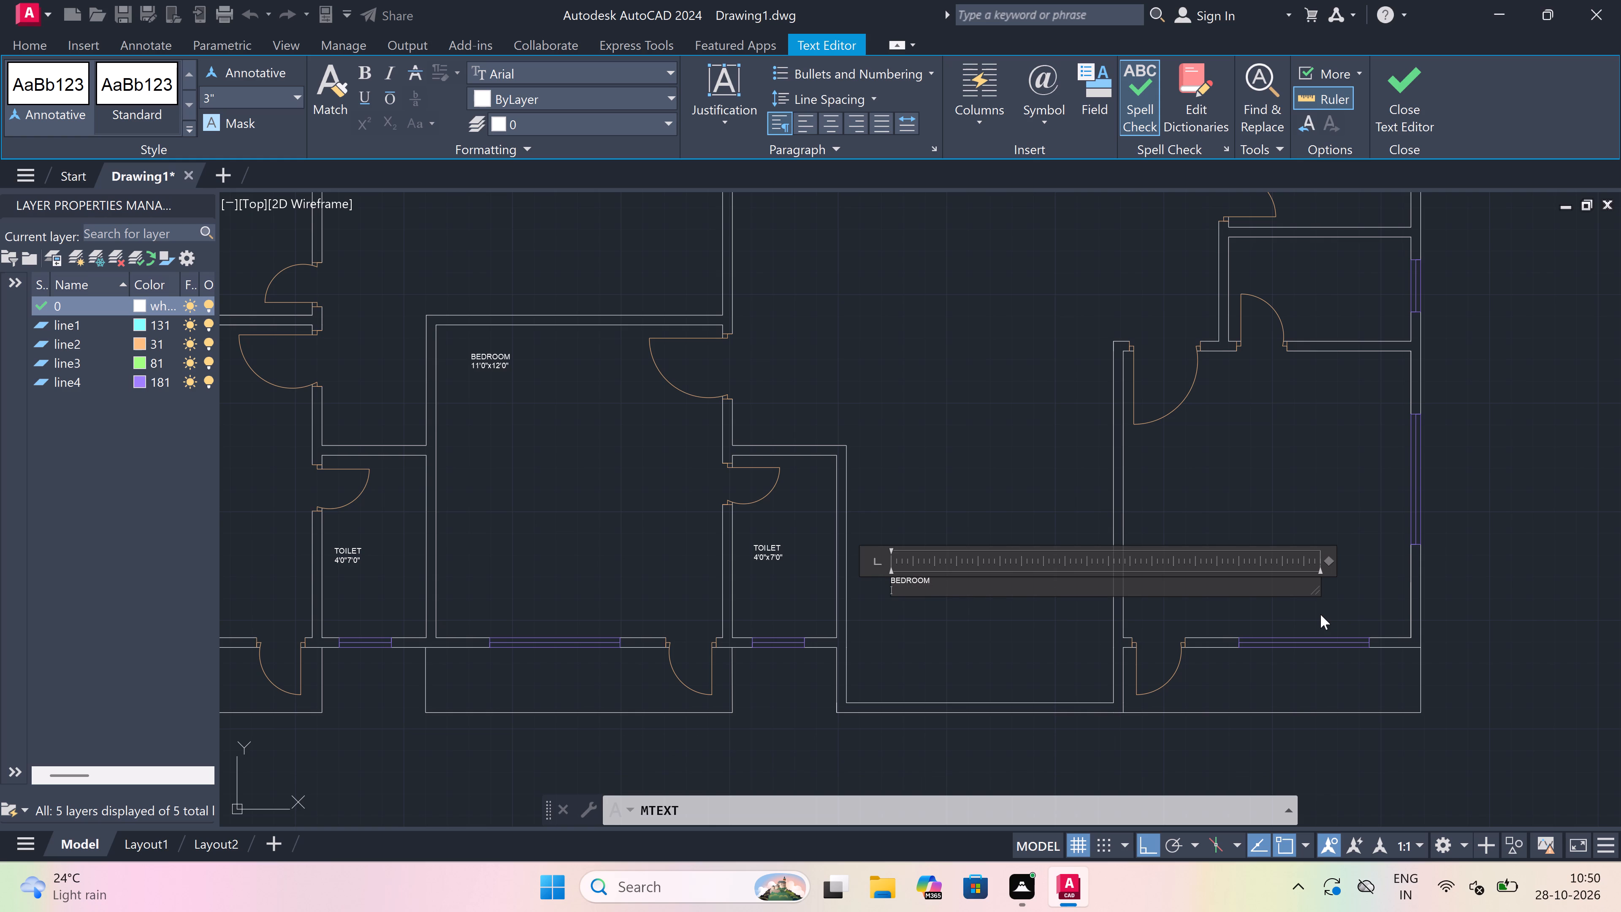
pyautogui.press('1')
pyautogui.write("0'3")
pyautogui.hotkey('shift', '"')
pyautogui.press('x')
pyautogui.write('11\'0"')
pyautogui.click(962, 631)
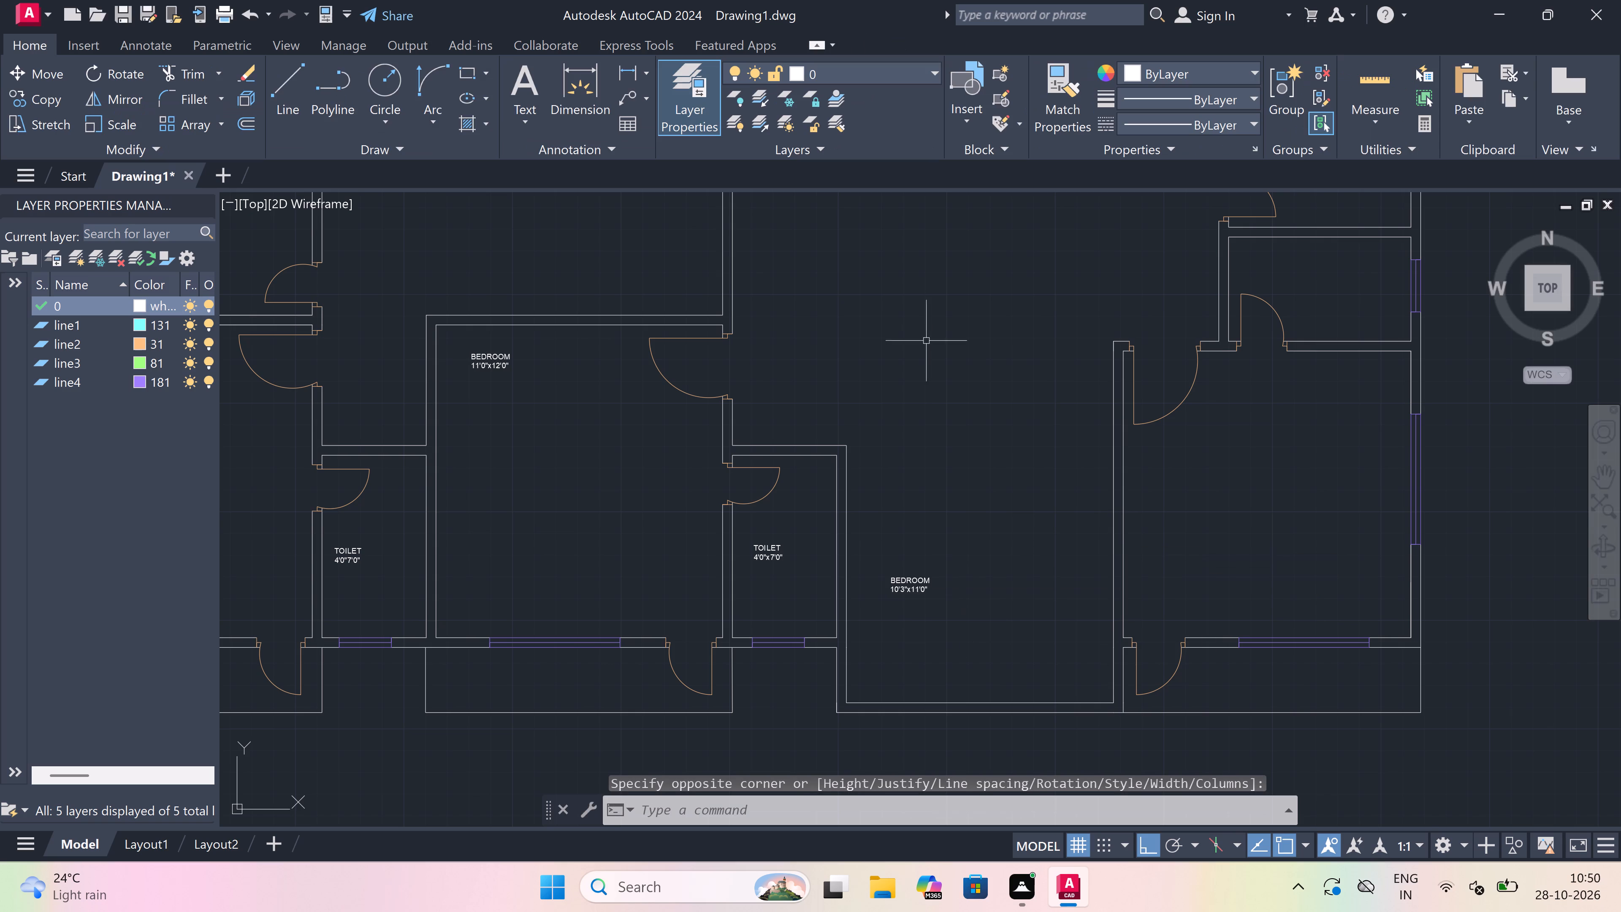
# Draw the 10'3"x11'0" bedroom's inner north wall line, 11' above its inner southeast corner, across and down to the toilet's outer northeast corner.
pyautogui.press('l')
pyautogui.press('space')
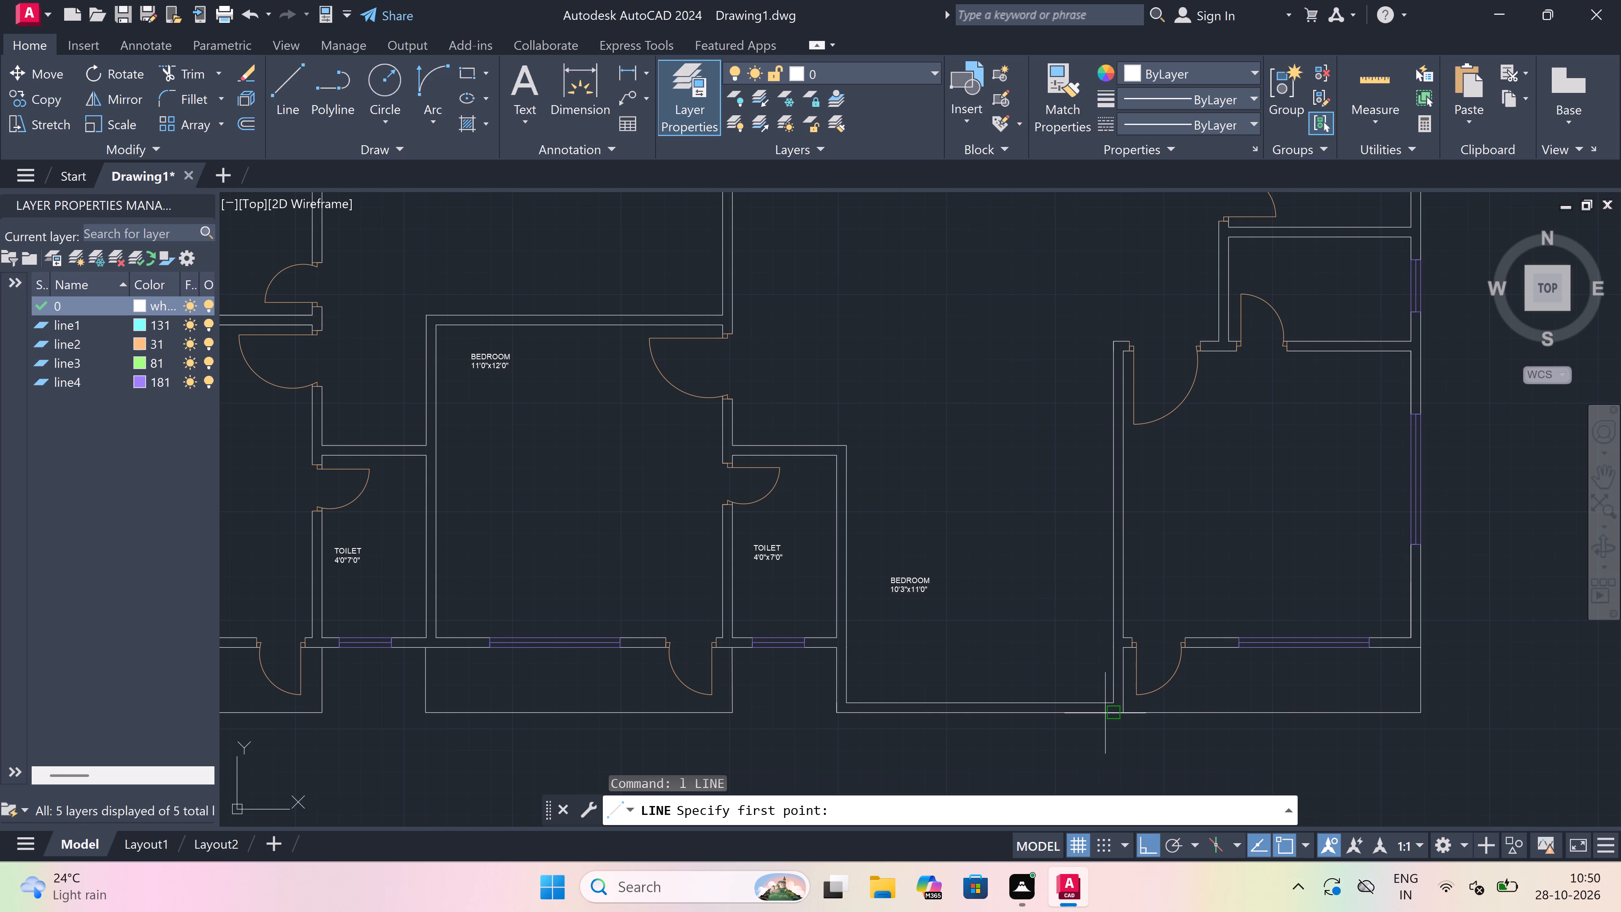
pyautogui.moveTo(1110, 698); pyautogui.dragTo(1111, 691)
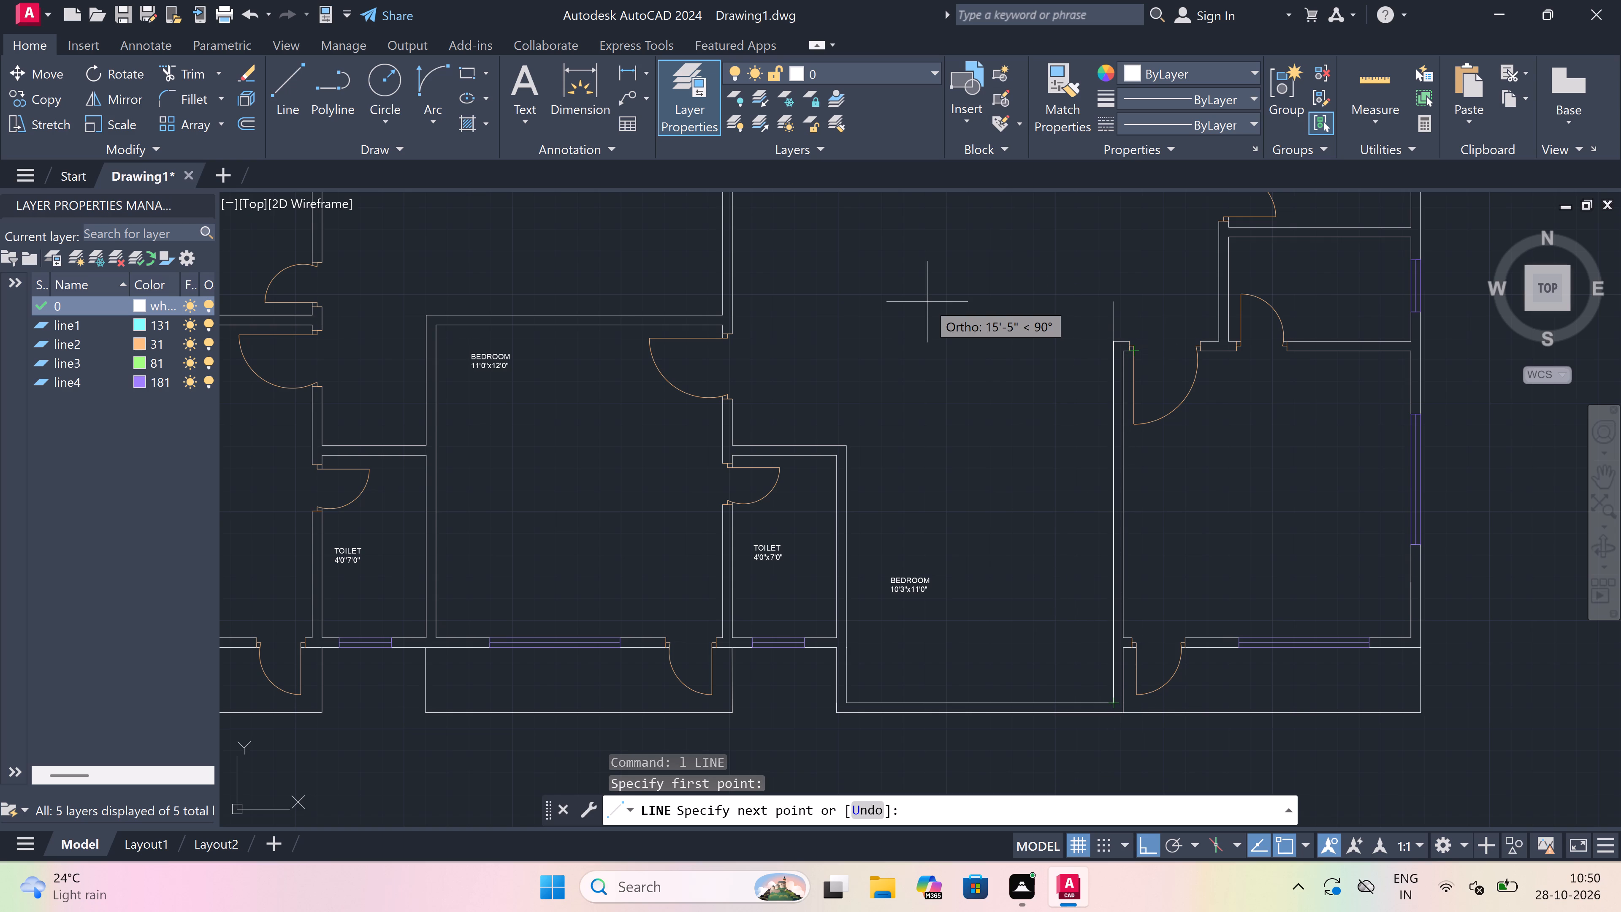
pyautogui.write("11'")
pyautogui.press('space')
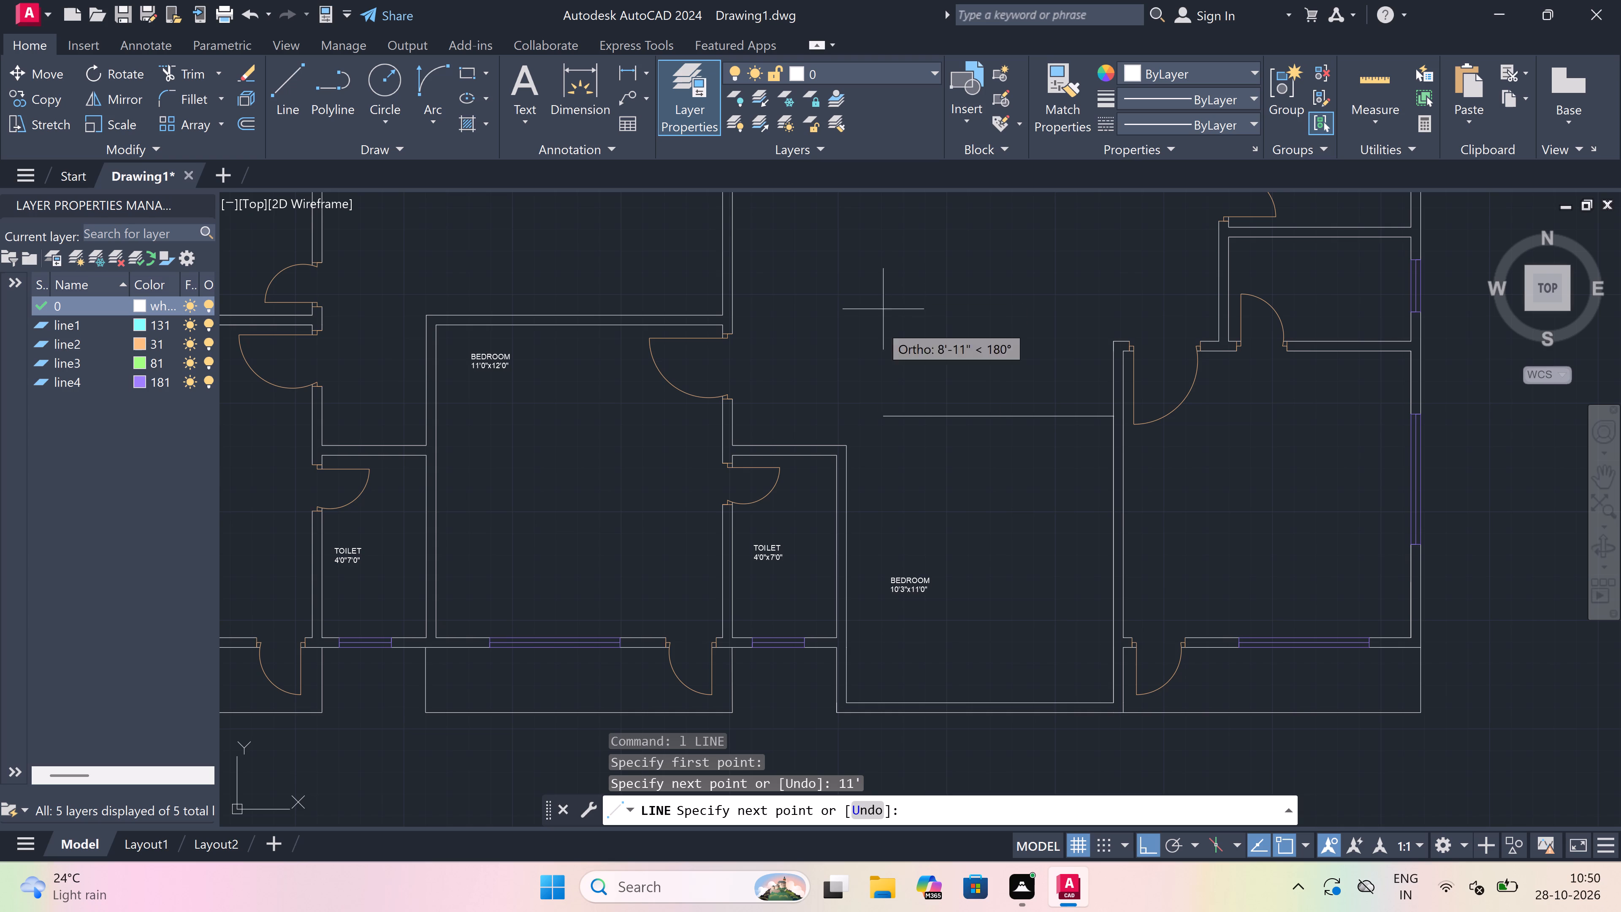
pyautogui.scroll(2, 842, 408)
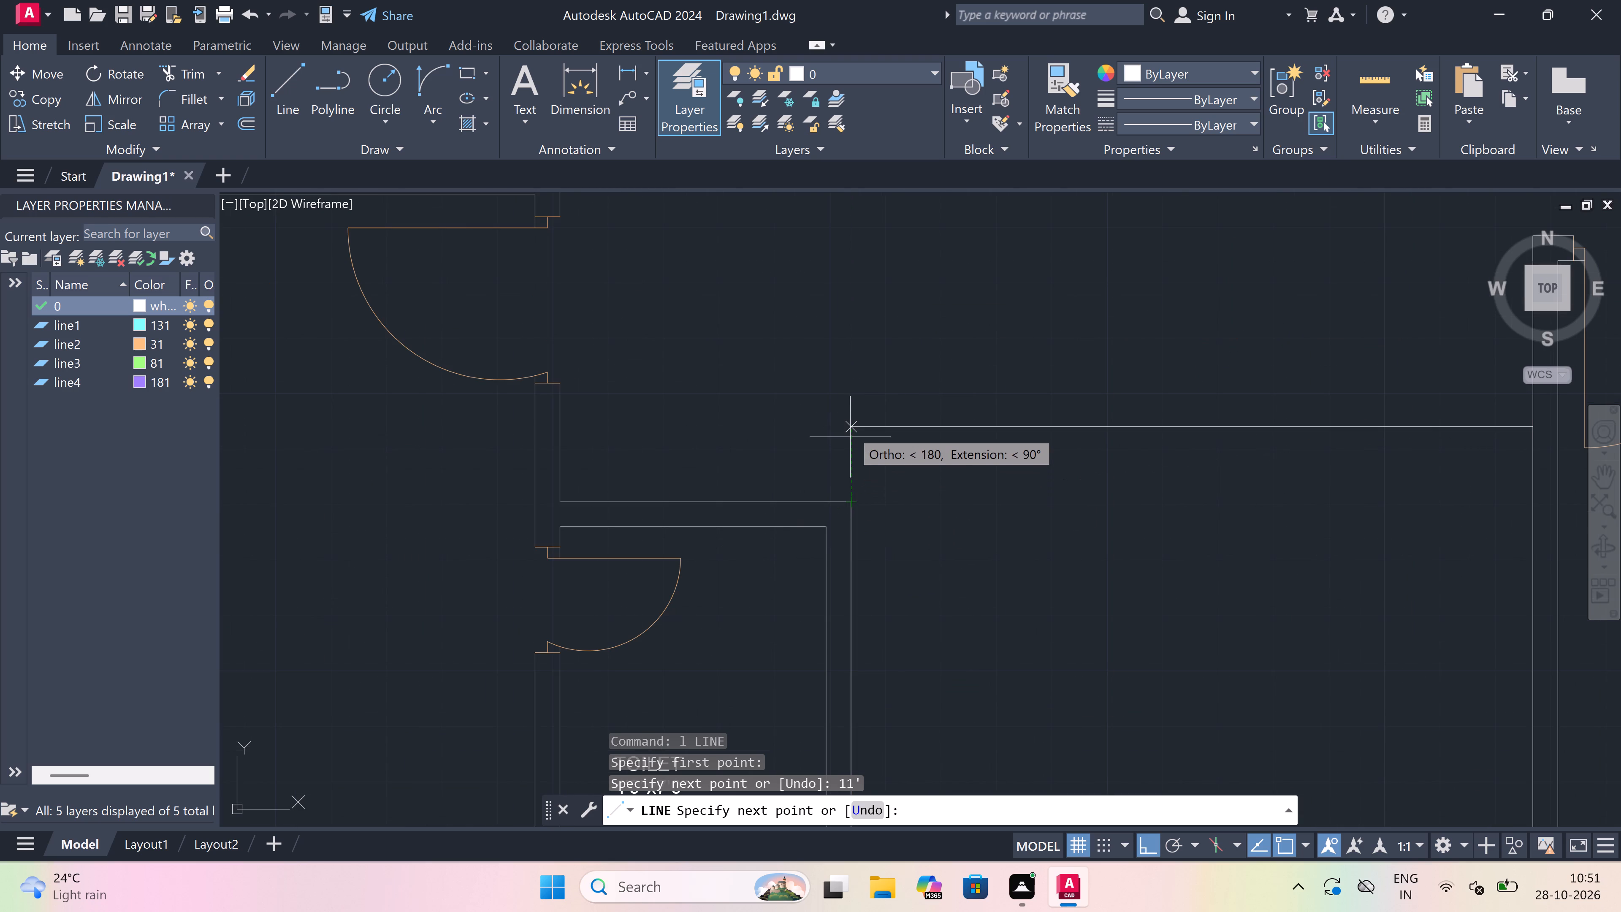
pyautogui.moveTo(851, 424); pyautogui.dragTo(850, 431)
pyautogui.click(846, 504)
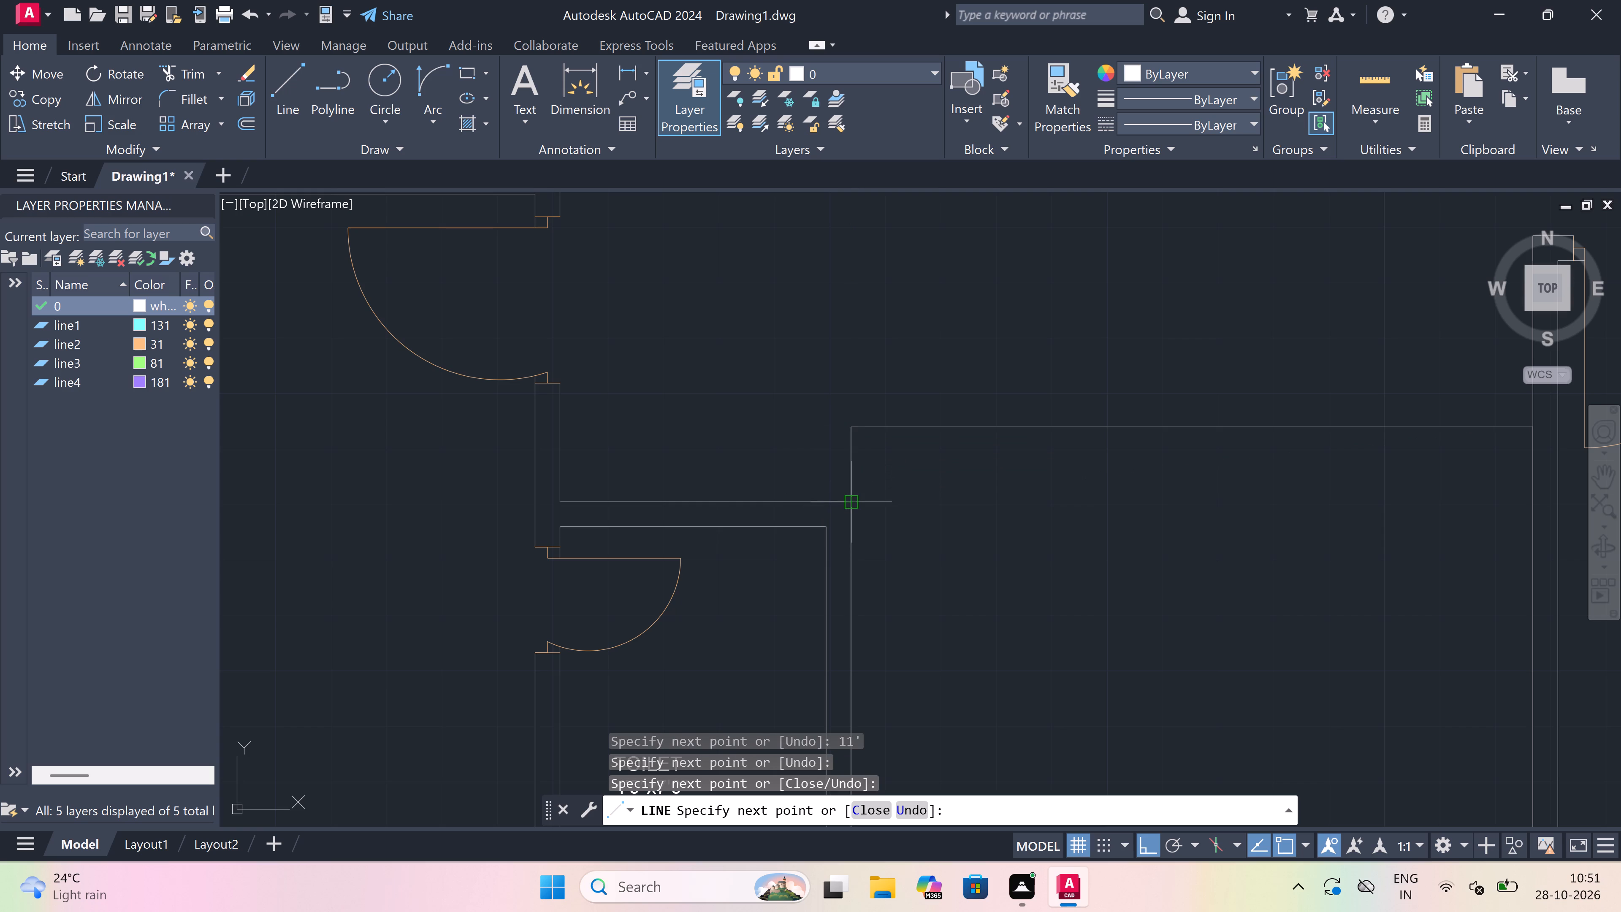
pyautogui.press('Escape')
# Draw the outer wall line up from the toilet's inner northeast corner, 4.5" past the inner north line, and across to the east wall.
pyautogui.press('space')
pyautogui.moveTo(821, 529); pyautogui.dragTo(824, 519)
pyautogui.moveTo(823, 507); pyautogui.dragTo(823, 477)
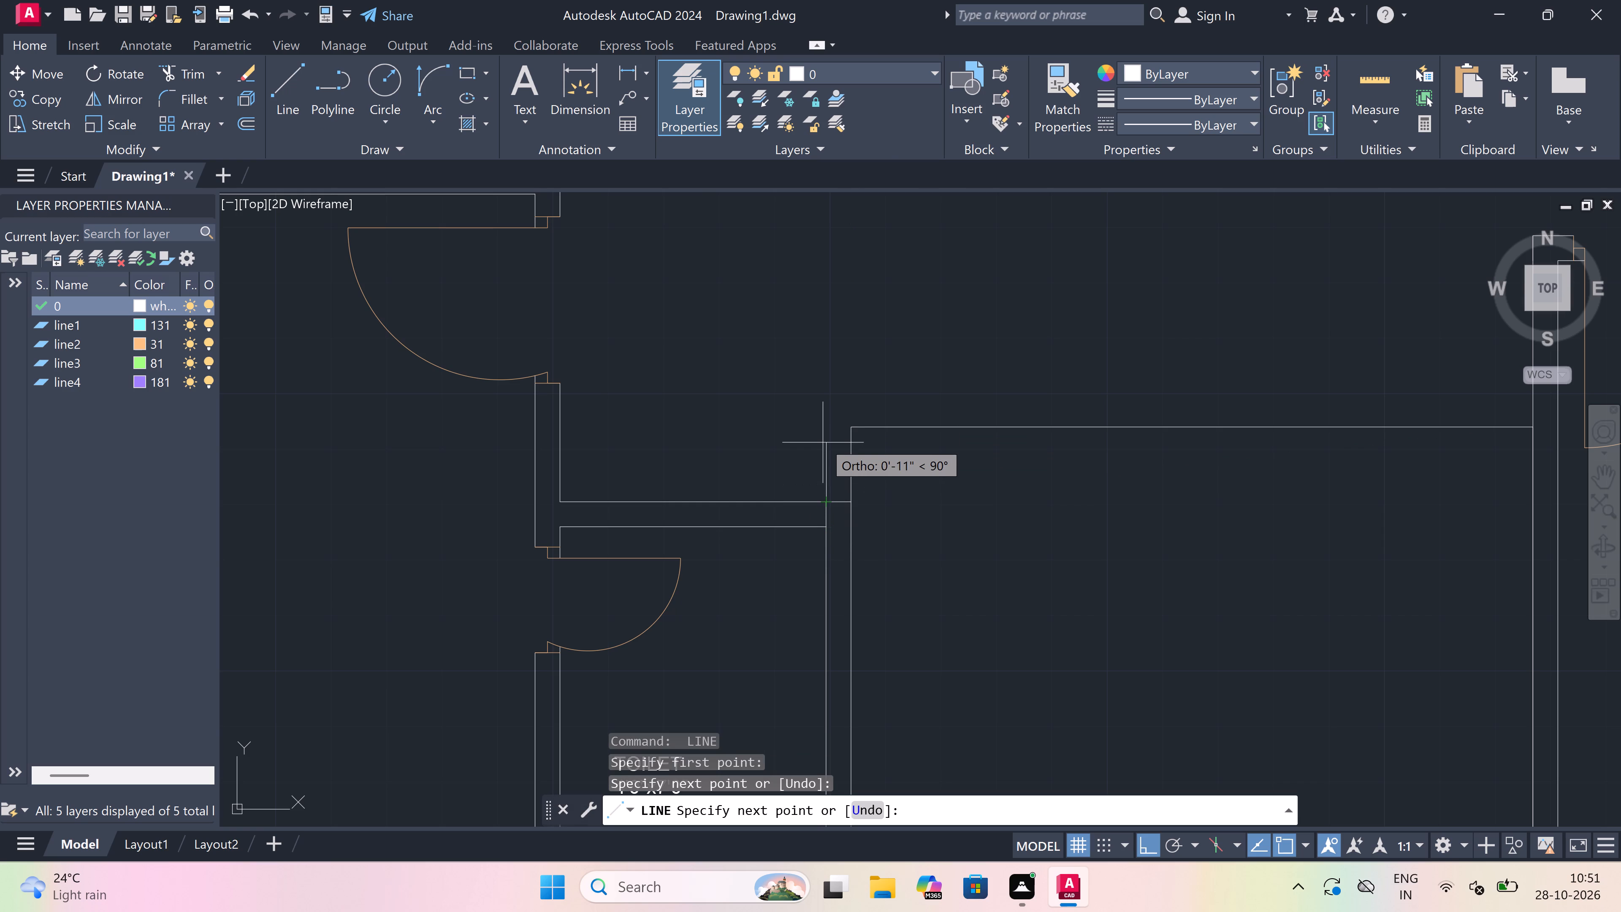
pyautogui.scroll(2, 830, 415)
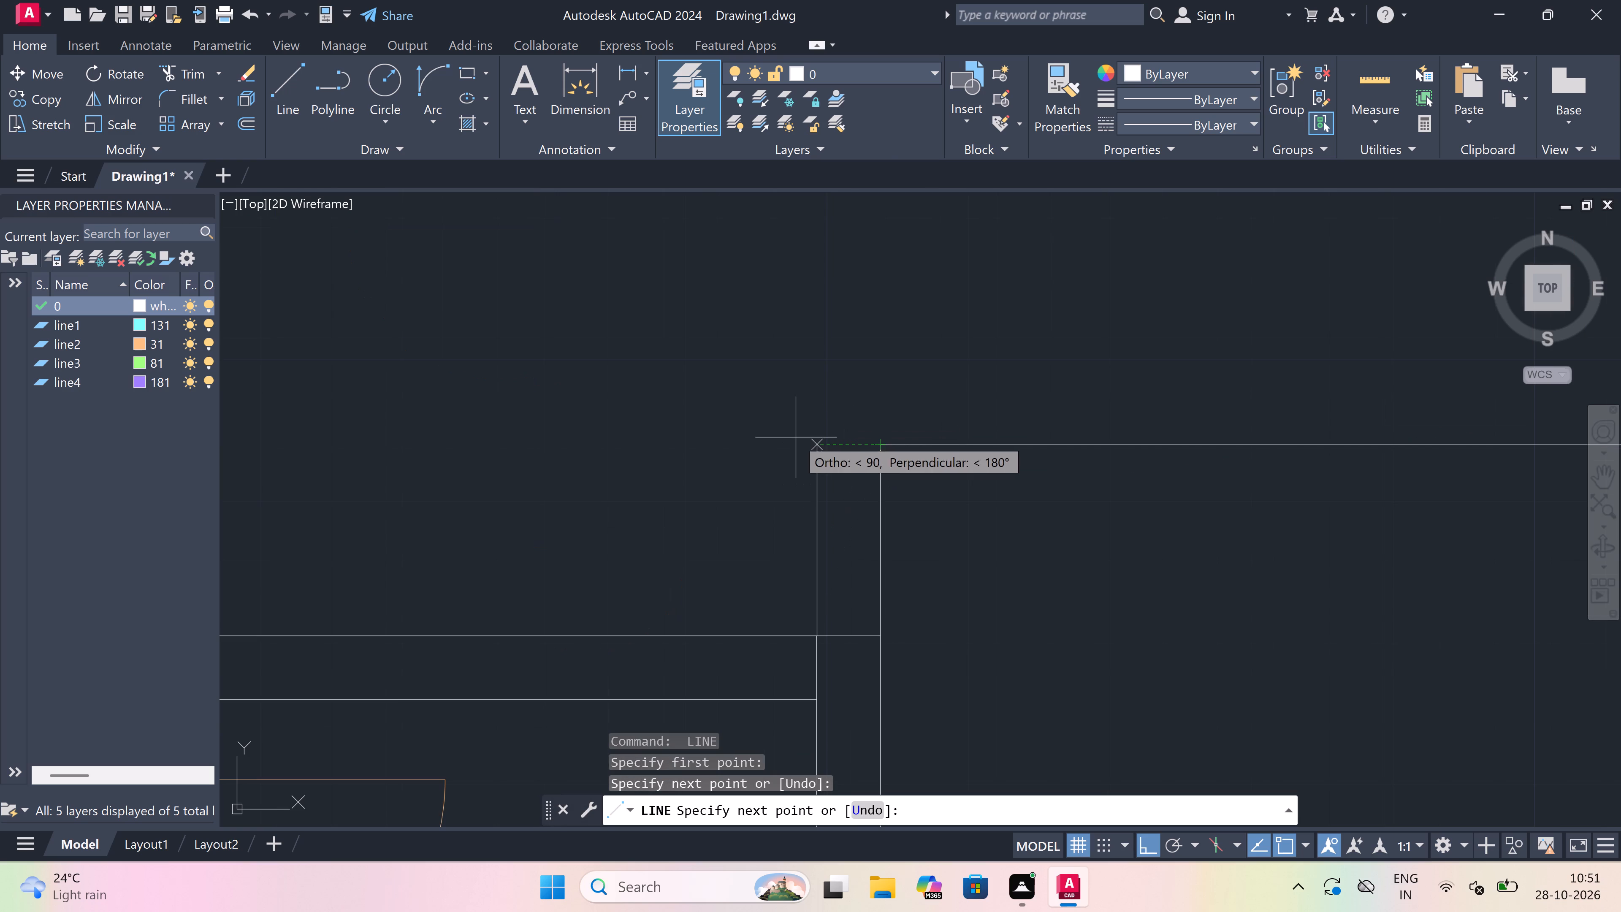
pyautogui.click(809, 442)
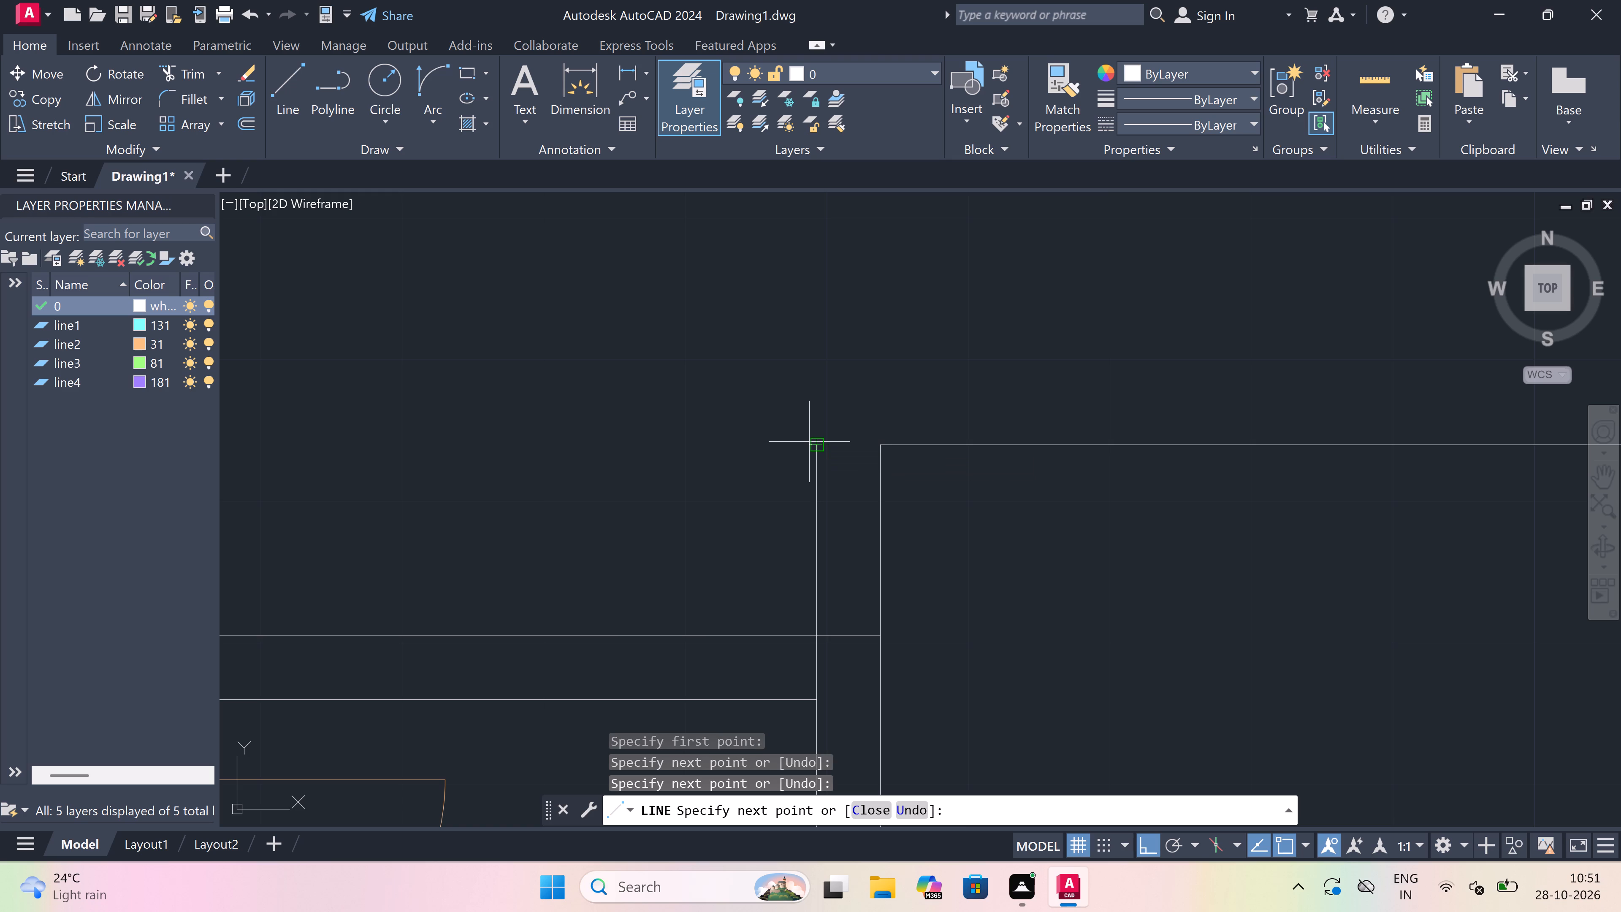
pyautogui.write('4.5"')
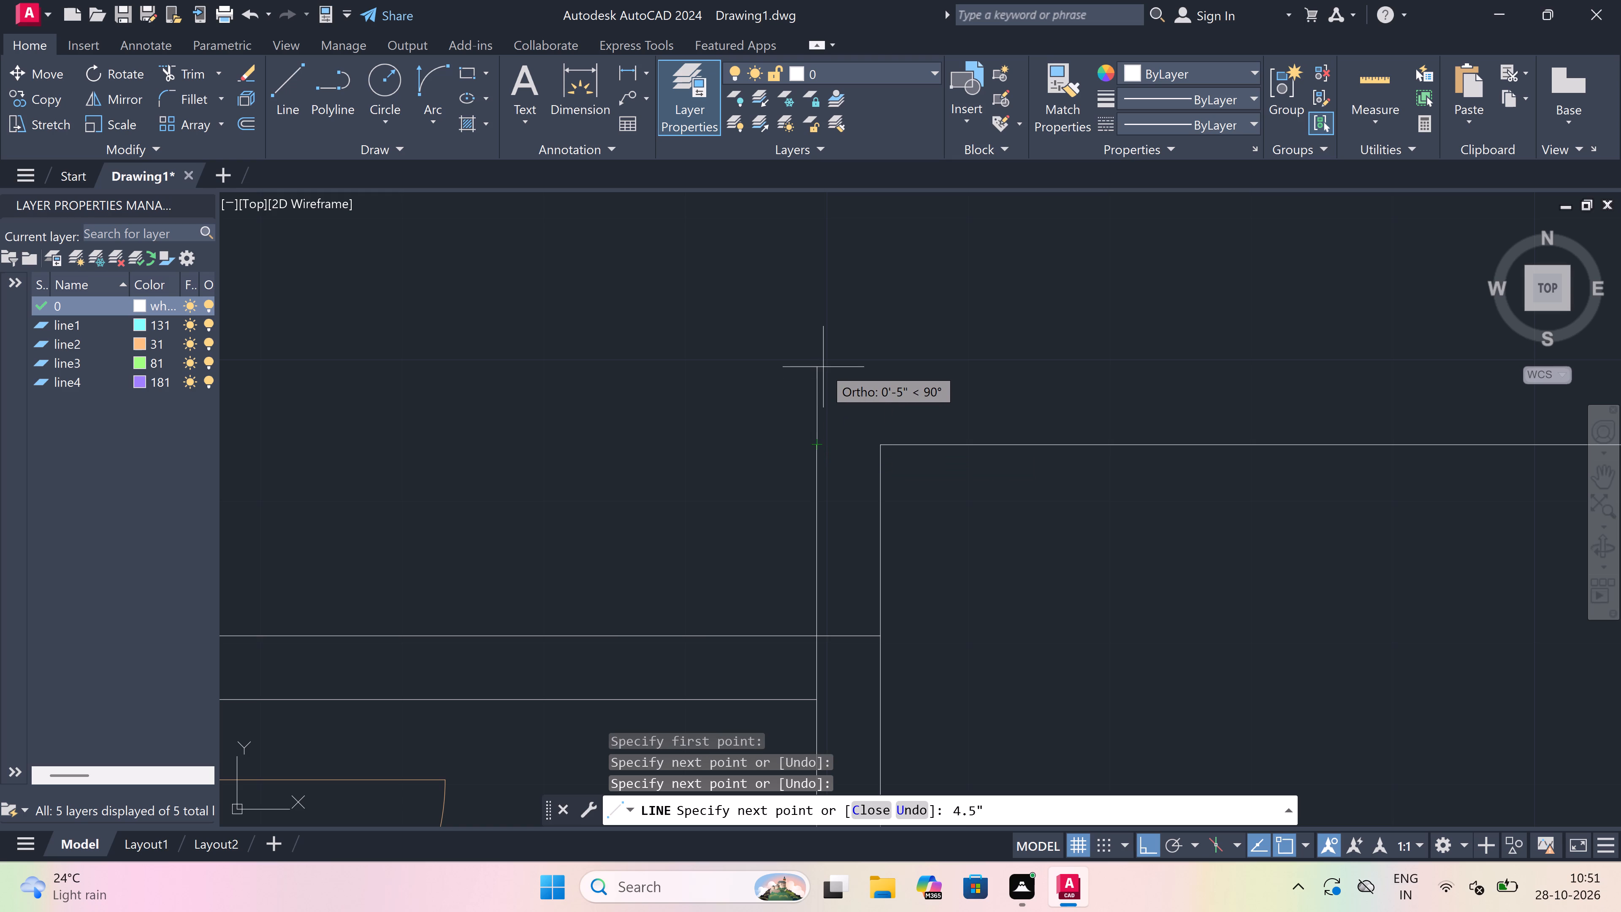
pyautogui.press('space')
pyautogui.scroll(-3, 823, 366)
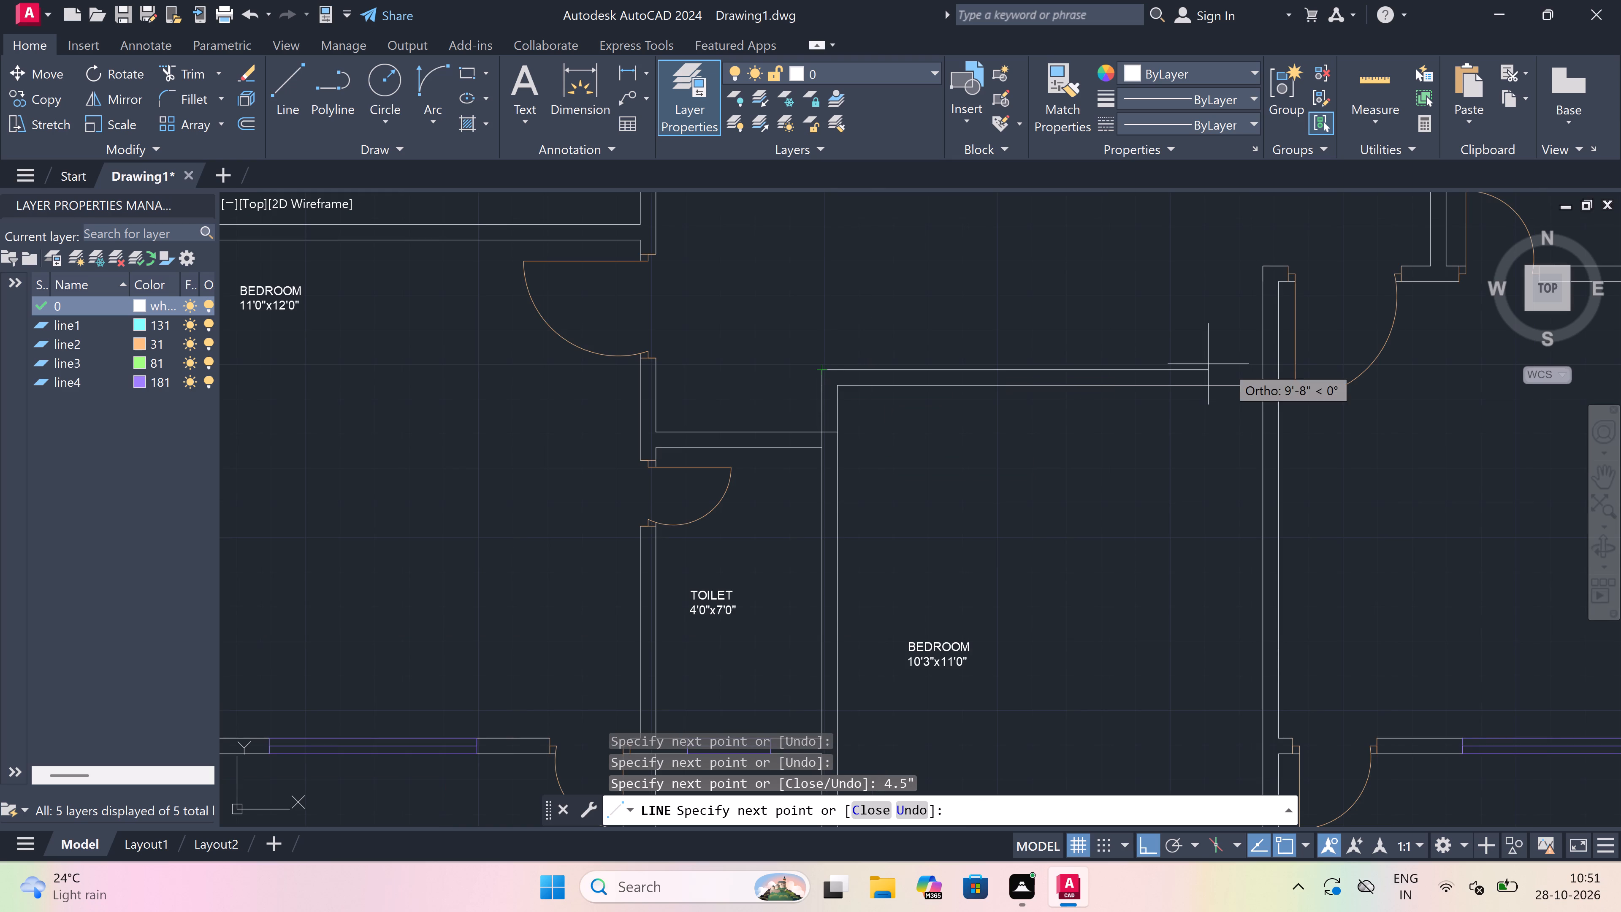
pyautogui.scroll(2, 1252, 367)
pyautogui.click(1280, 377)
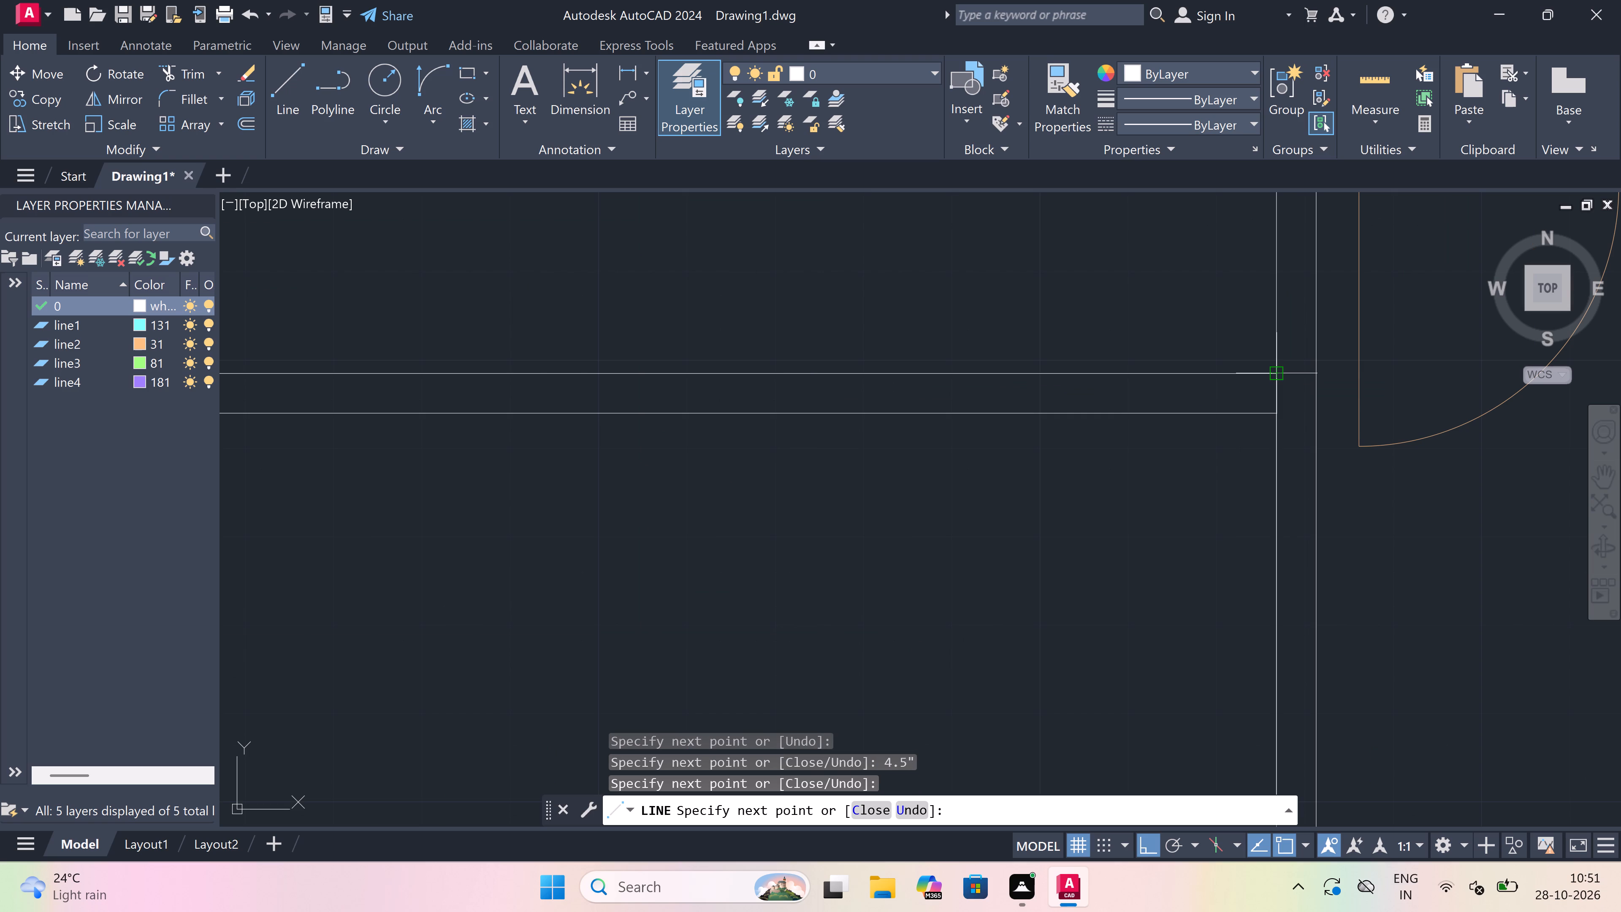
pyautogui.press('Escape')
# Trim the overlapping wall lines where the new north wall meets the east wall and where the toilet walls join the bedroom's west wall.
pyautogui.write('tr')
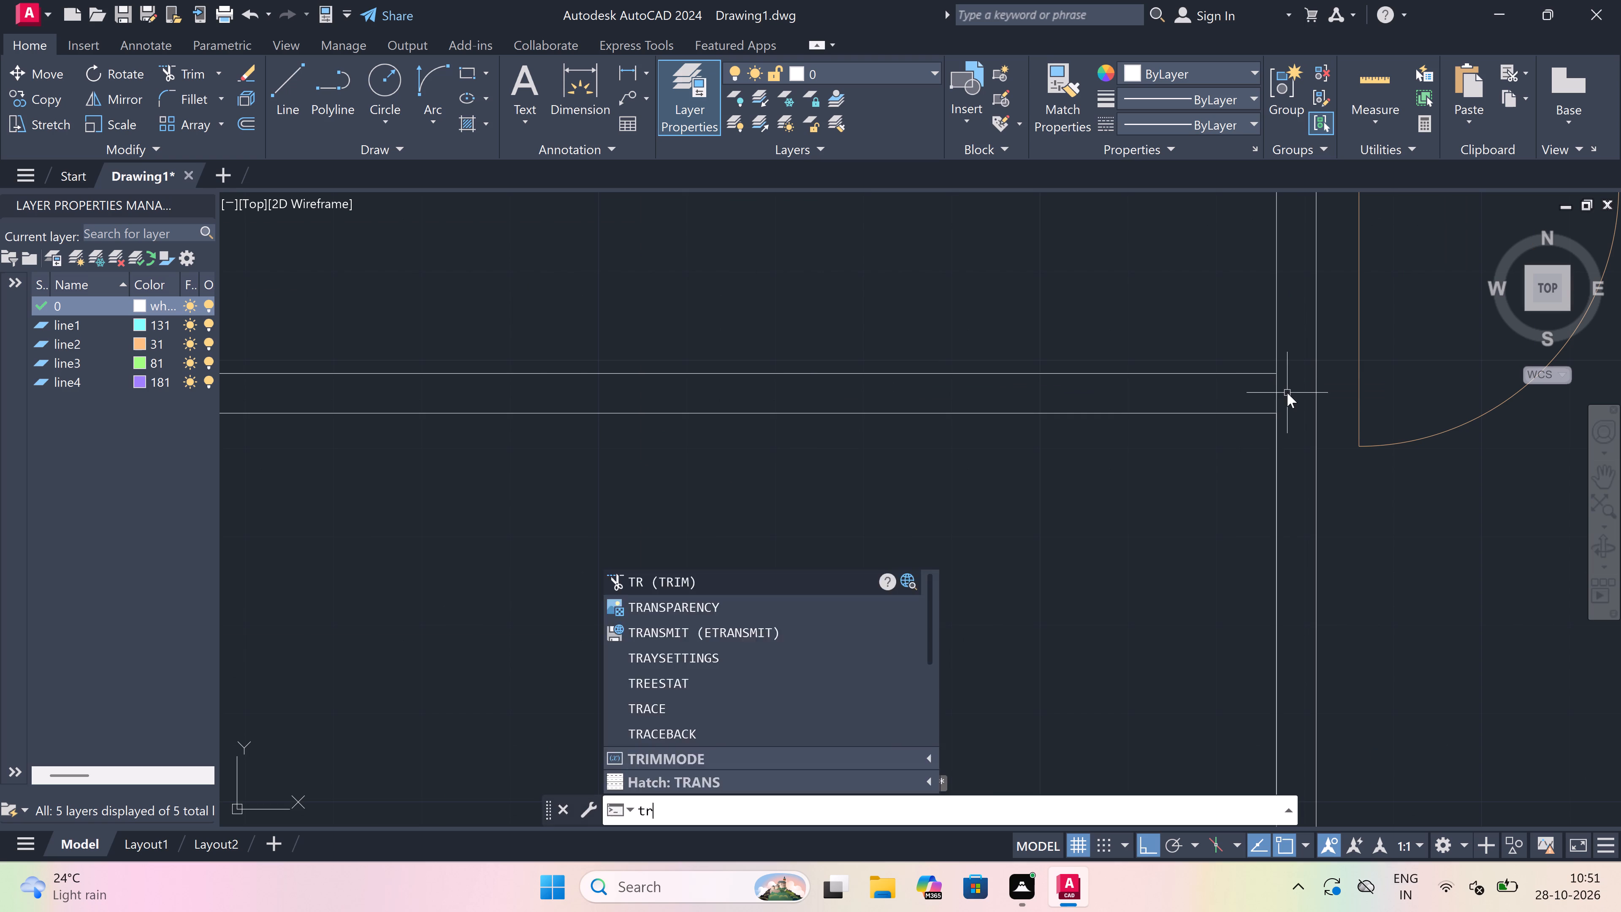
pyautogui.press('space')
pyautogui.click(1274, 390)
pyautogui.scroll(-4, 1274, 390)
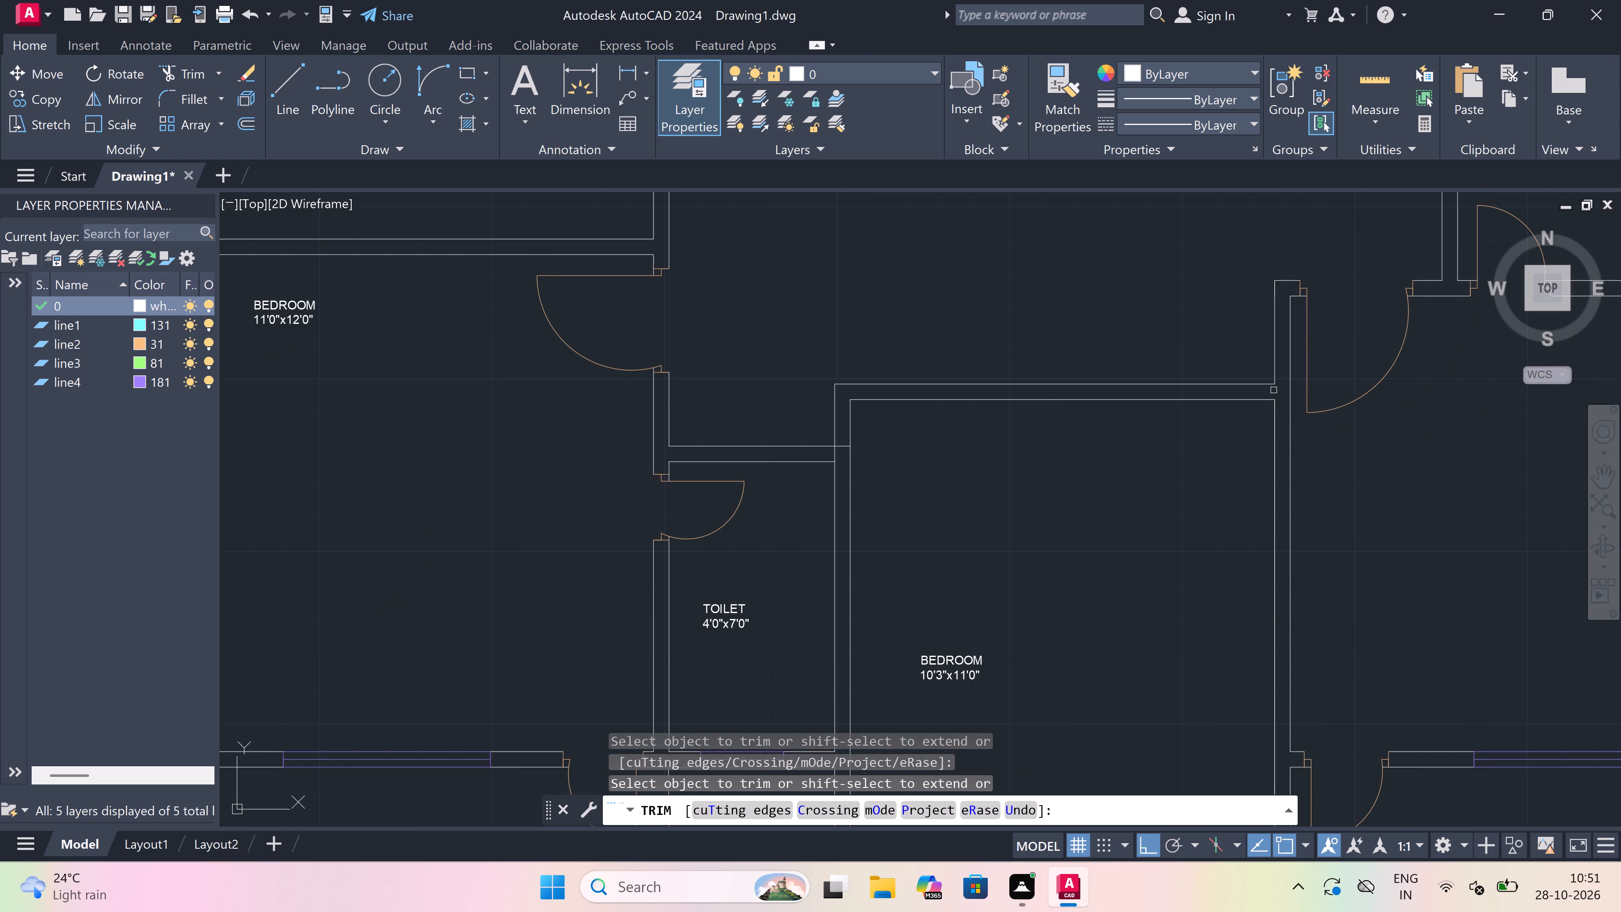
pyautogui.scroll(2, 813, 452)
pyautogui.scroll(1, 889, 456)
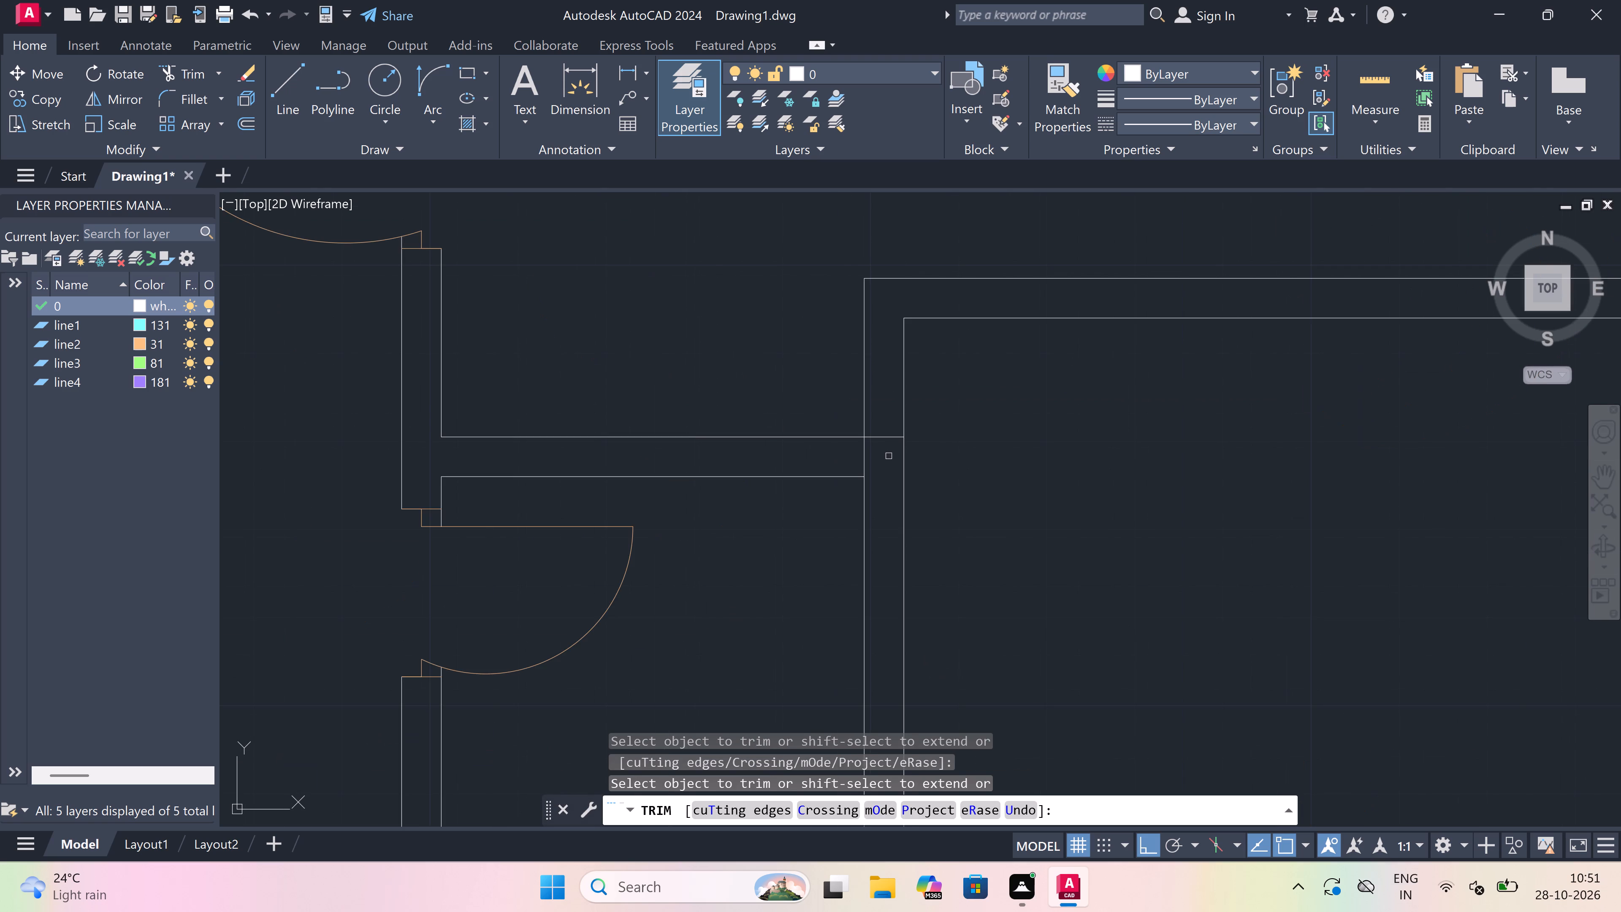
pyautogui.click(824, 456)
pyautogui.click(867, 421)
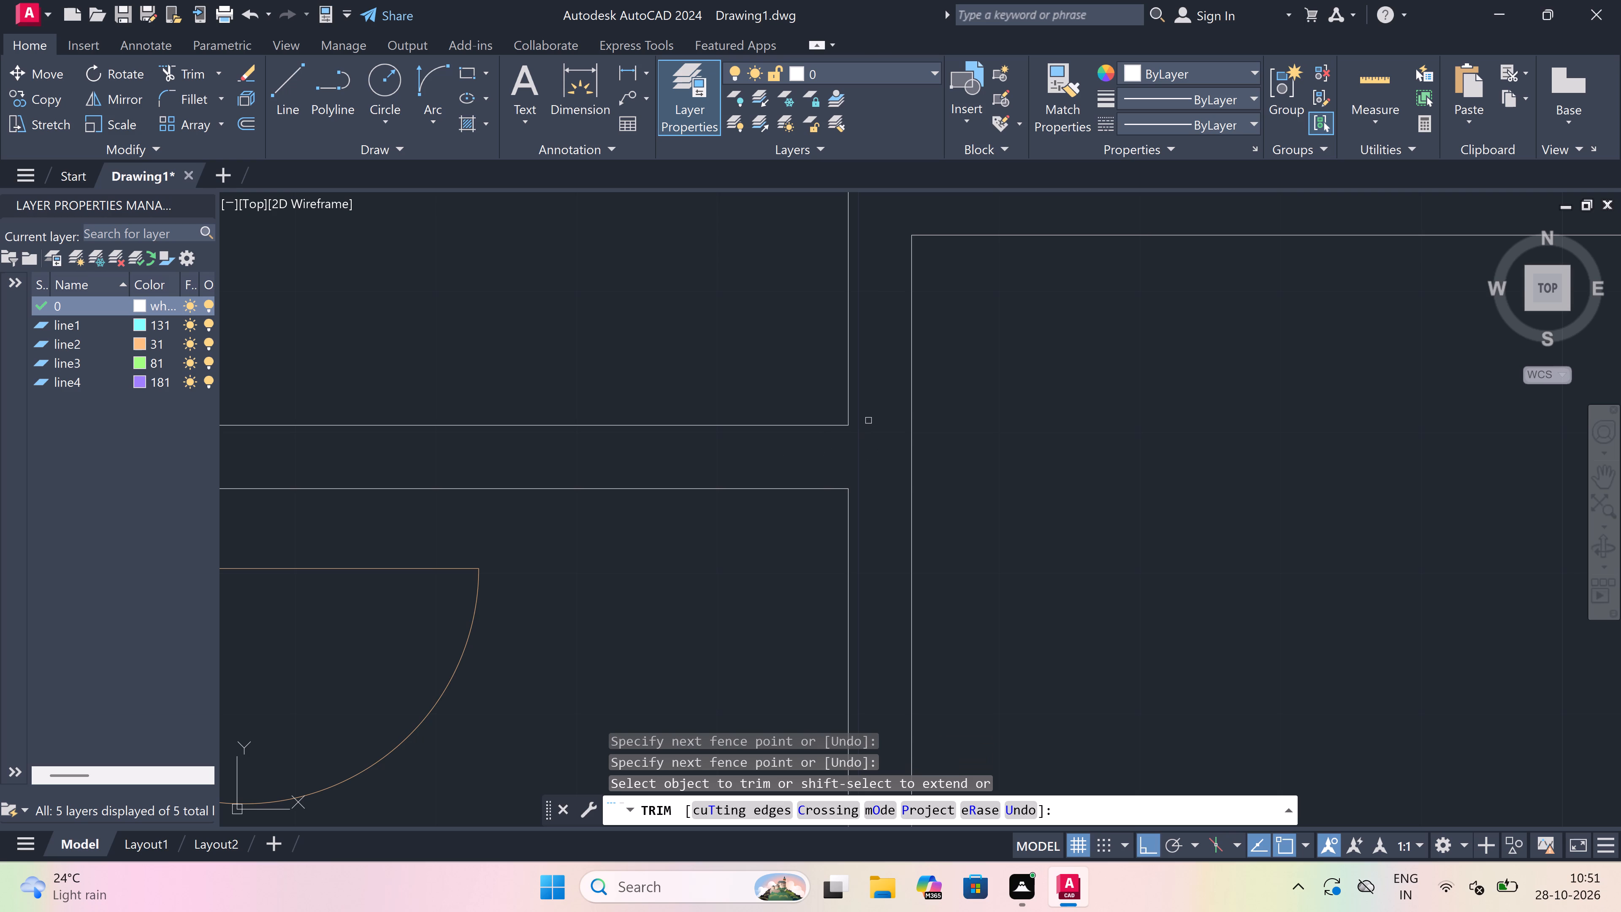
pyautogui.press('Escape')
# On layer line2, draw a door jamb across the 10'3"x11'0" bedroom's north wall near its east end, with a 2" stop and 3' leaf.
pyautogui.scroll(-5, 871, 420)
pyautogui.scroll(1, 903, 383)
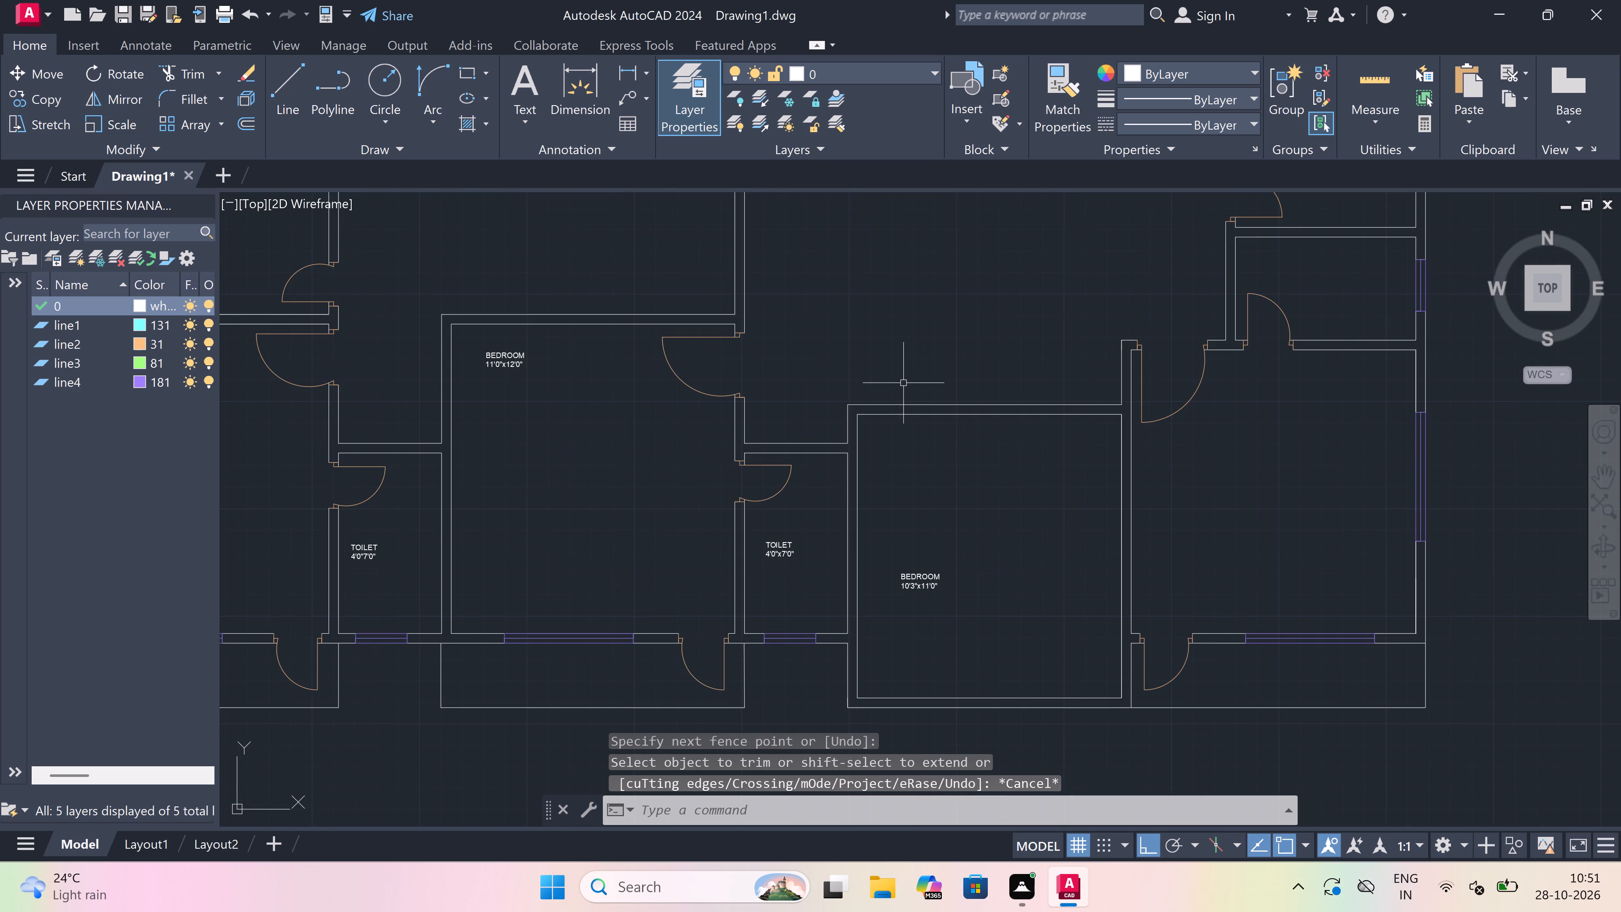
pyautogui.press('l')
pyautogui.press('space')
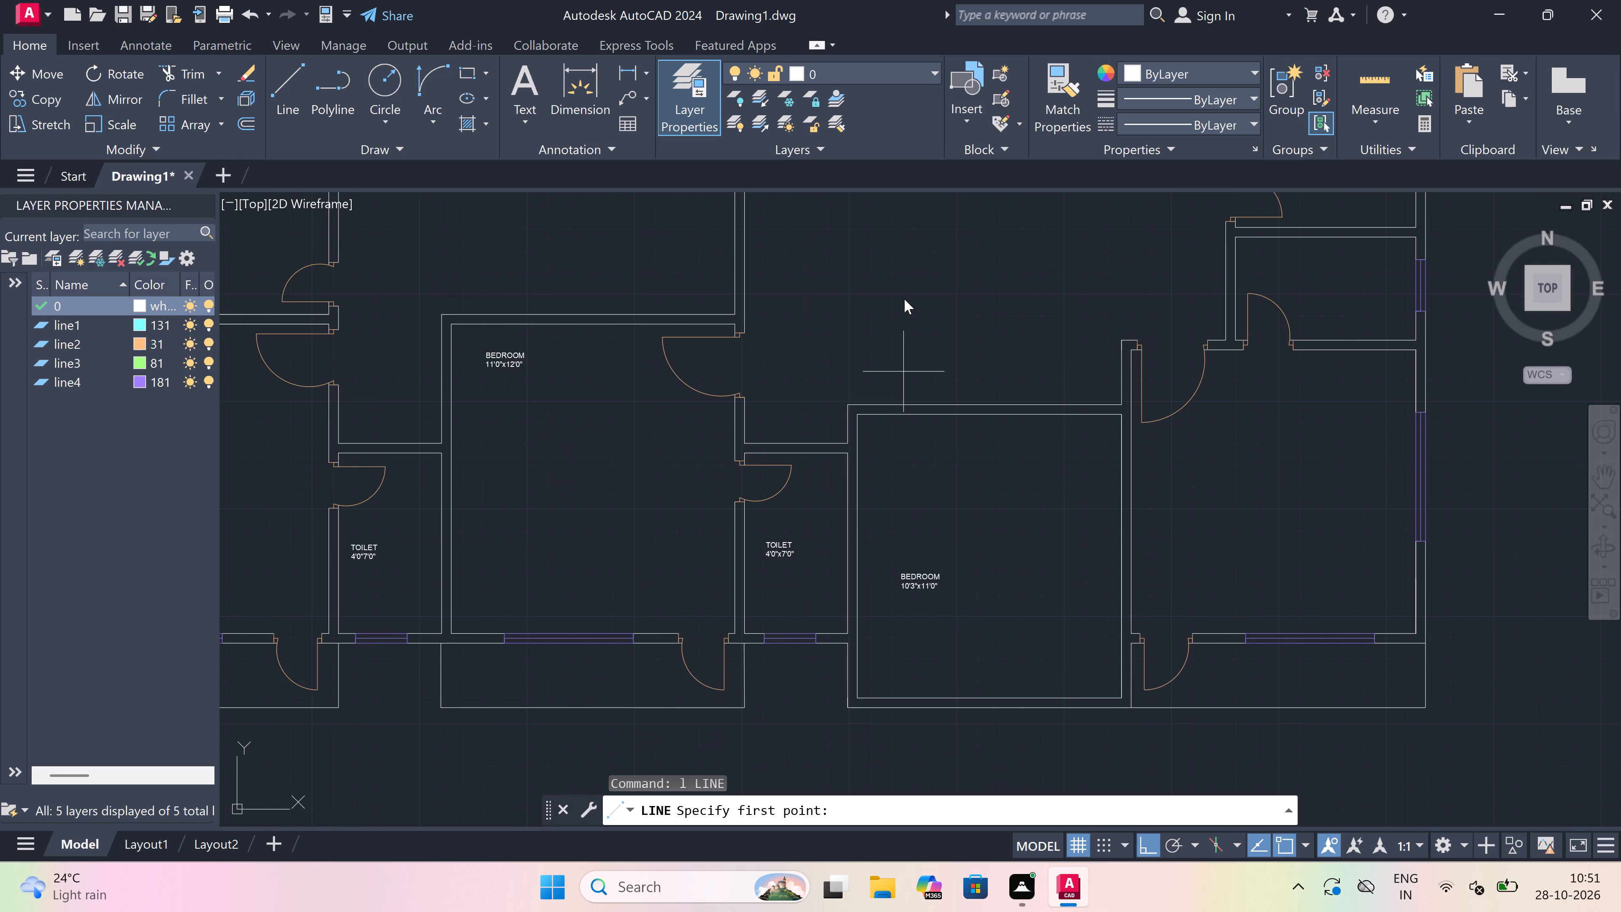
pyautogui.click(902, 78)
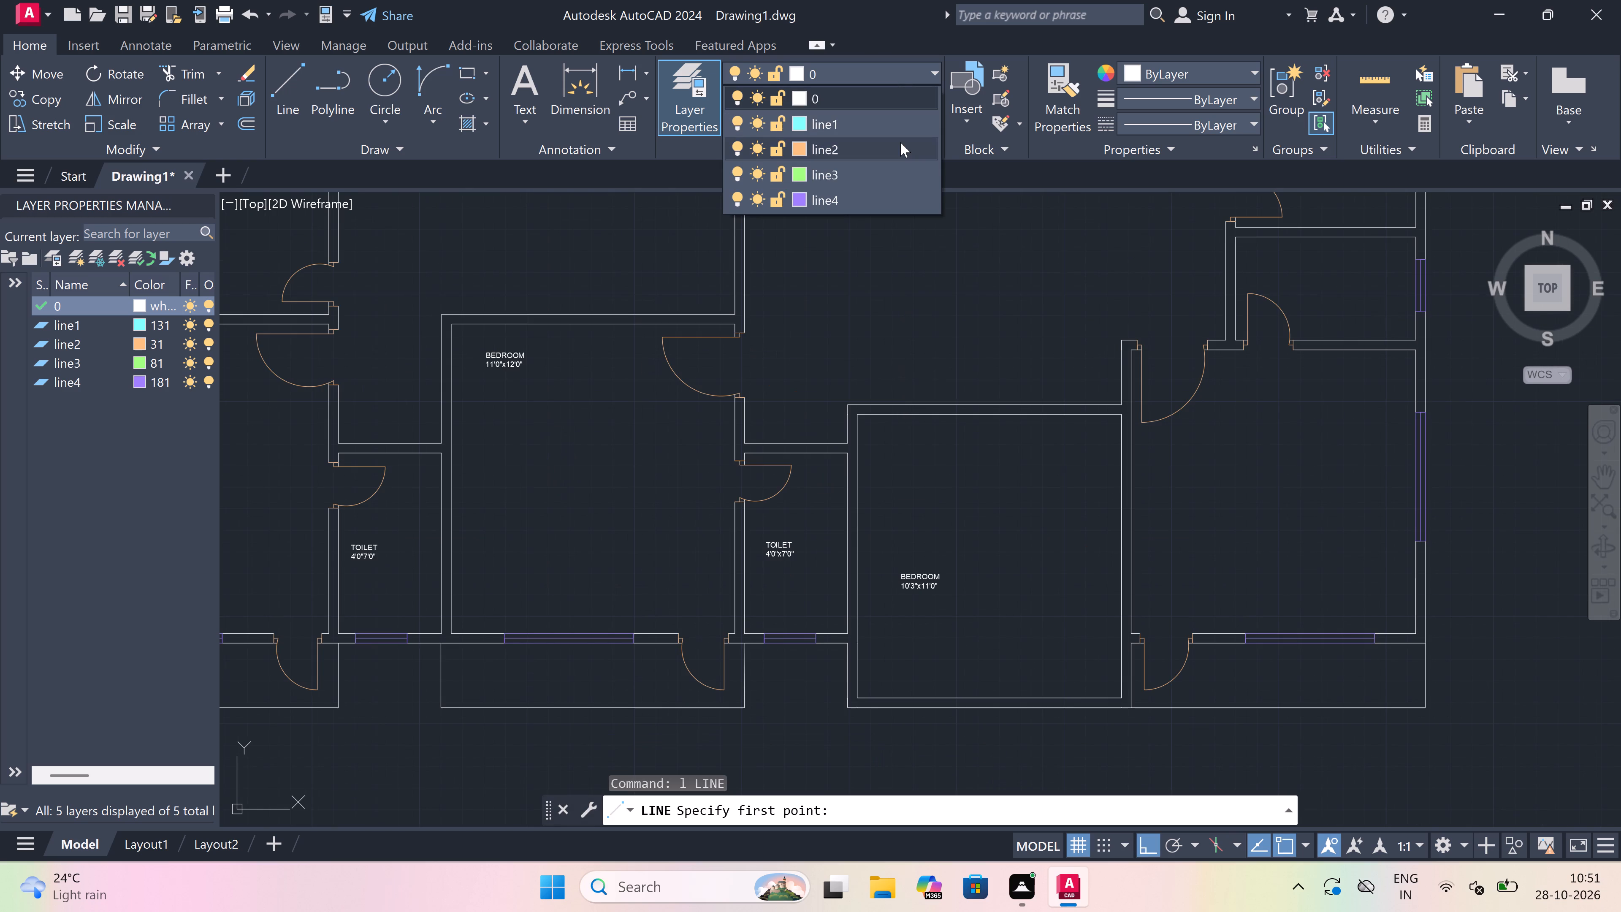
pyautogui.click(900, 142)
pyautogui.scroll(2, 1082, 403)
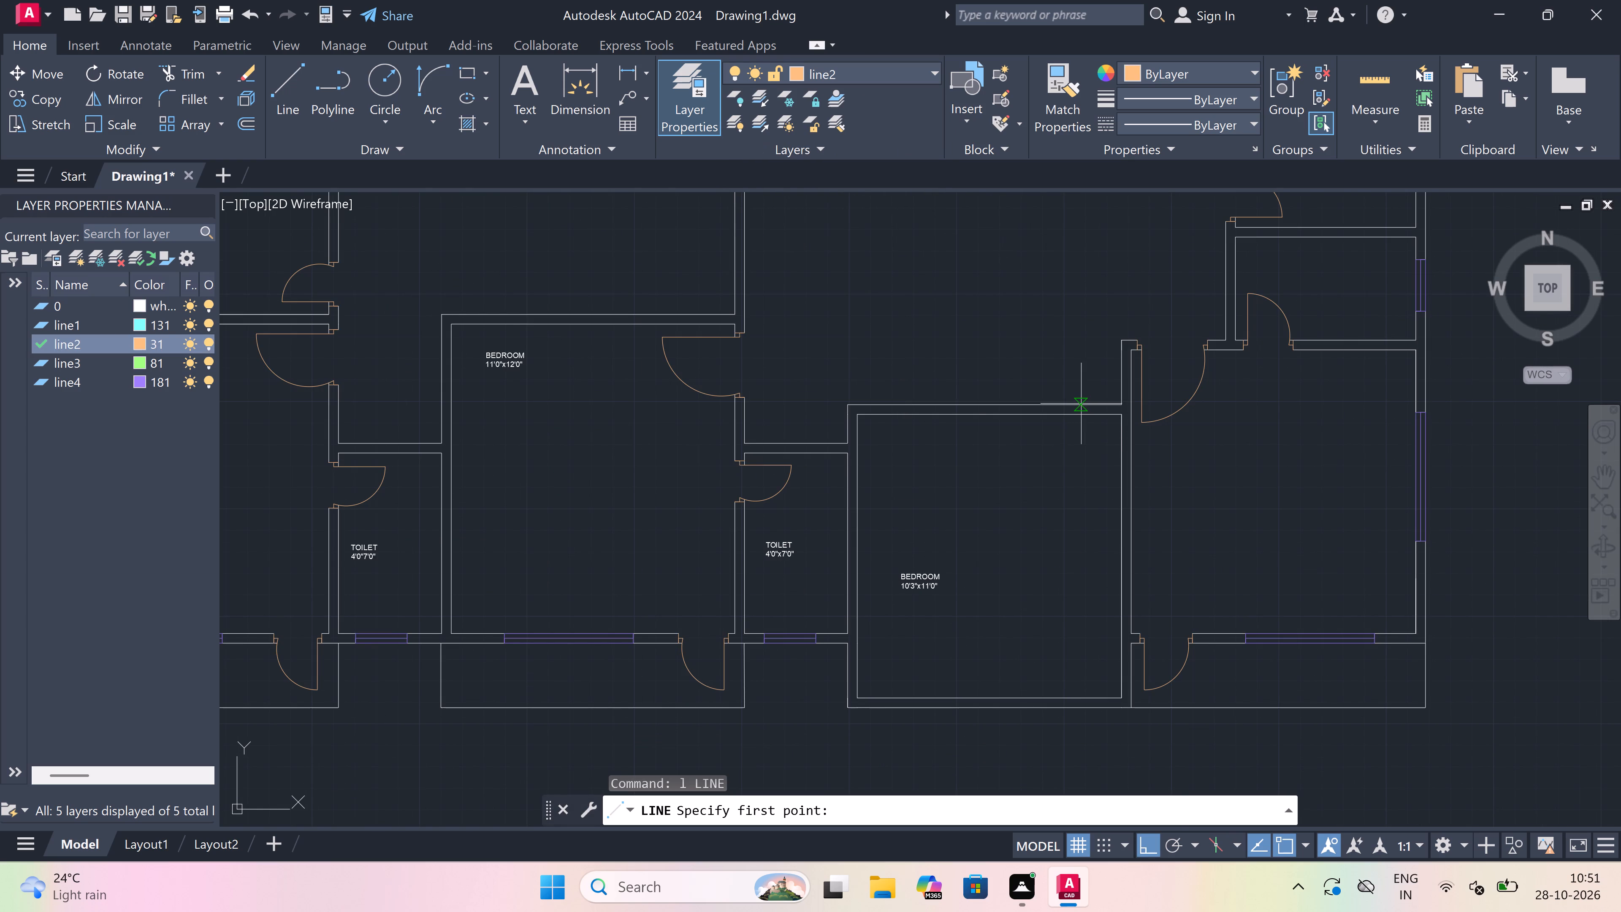
pyautogui.click(1154, 404)
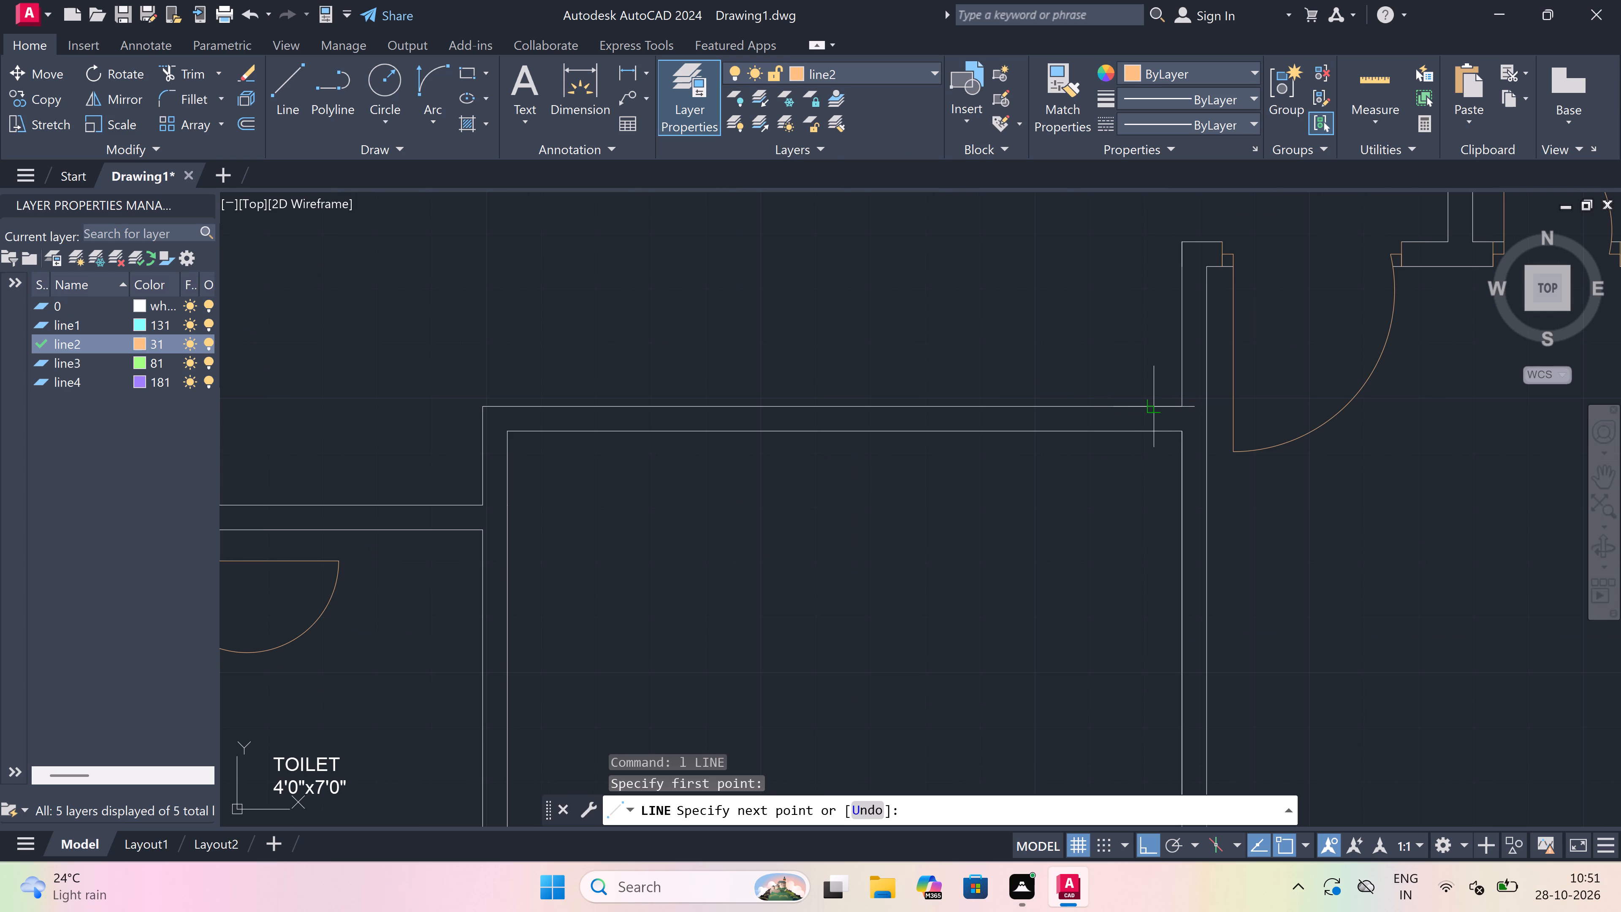
pyautogui.click(1144, 437)
pyautogui.click(1151, 414)
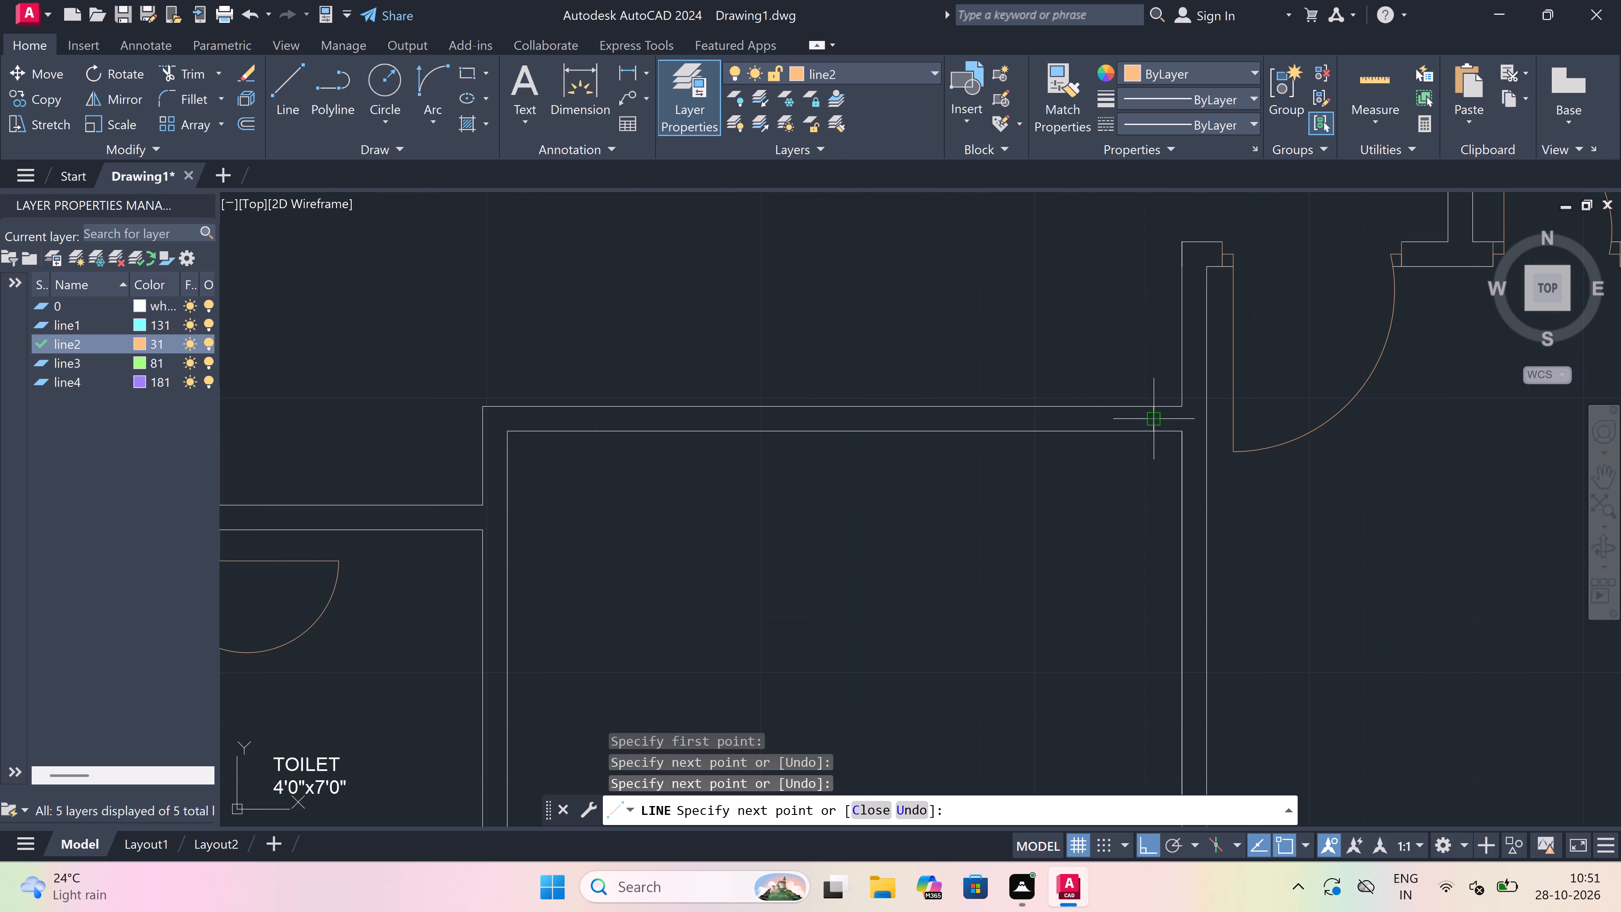
pyautogui.scroll(2, 1151, 413)
pyautogui.write('2"')
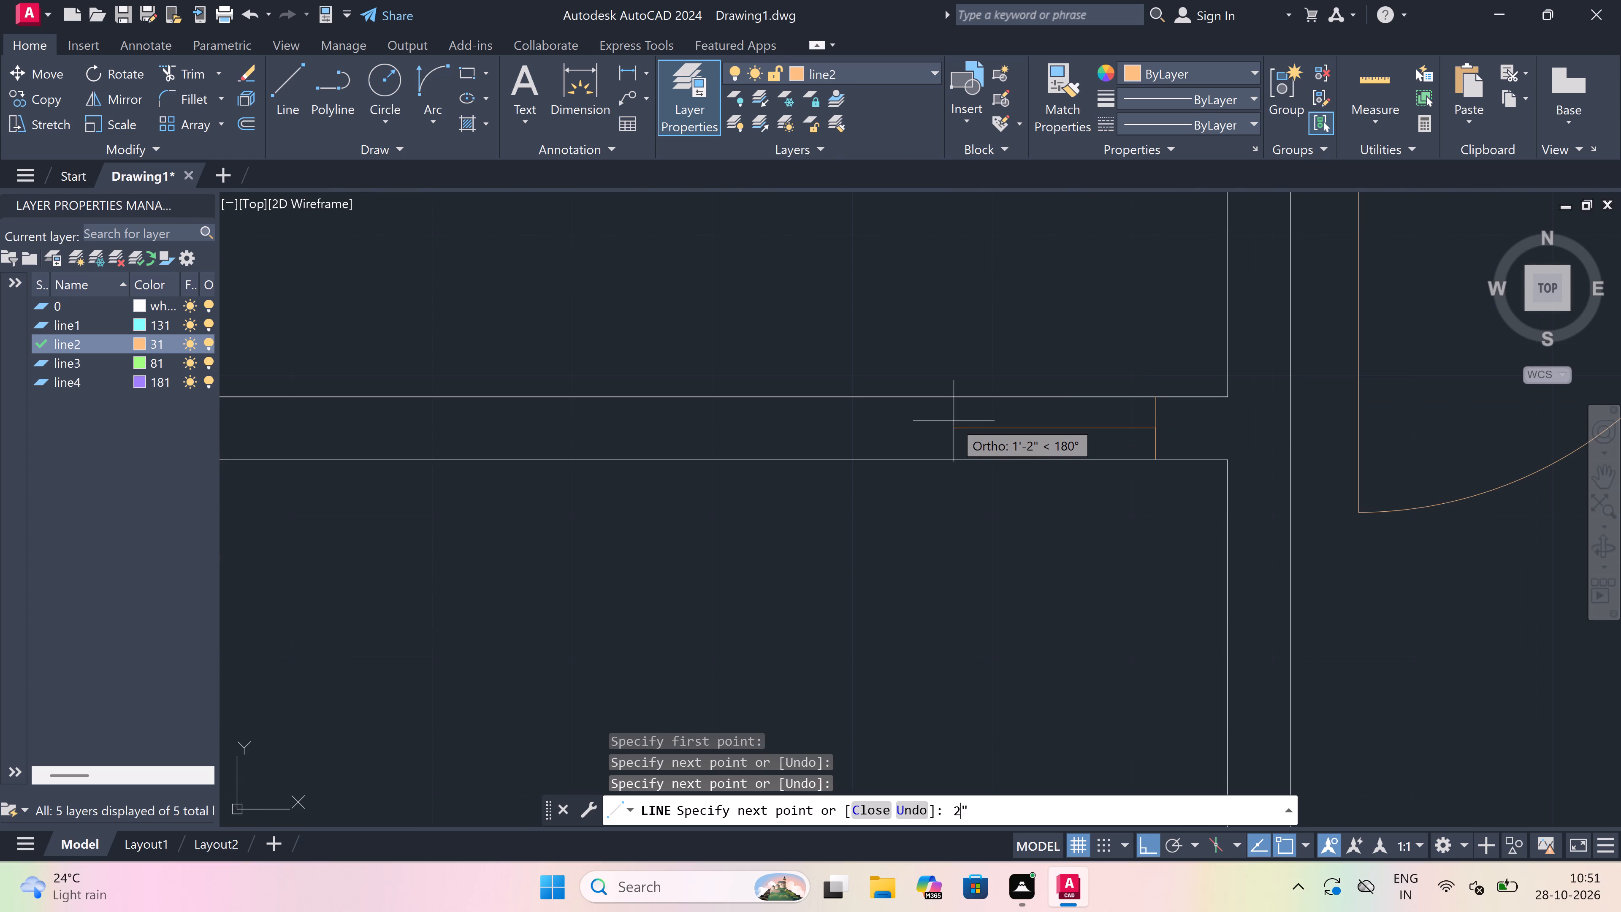
pyautogui.press('space')
pyautogui.scroll(-4, 953, 421)
pyautogui.scroll(2, 955, 494)
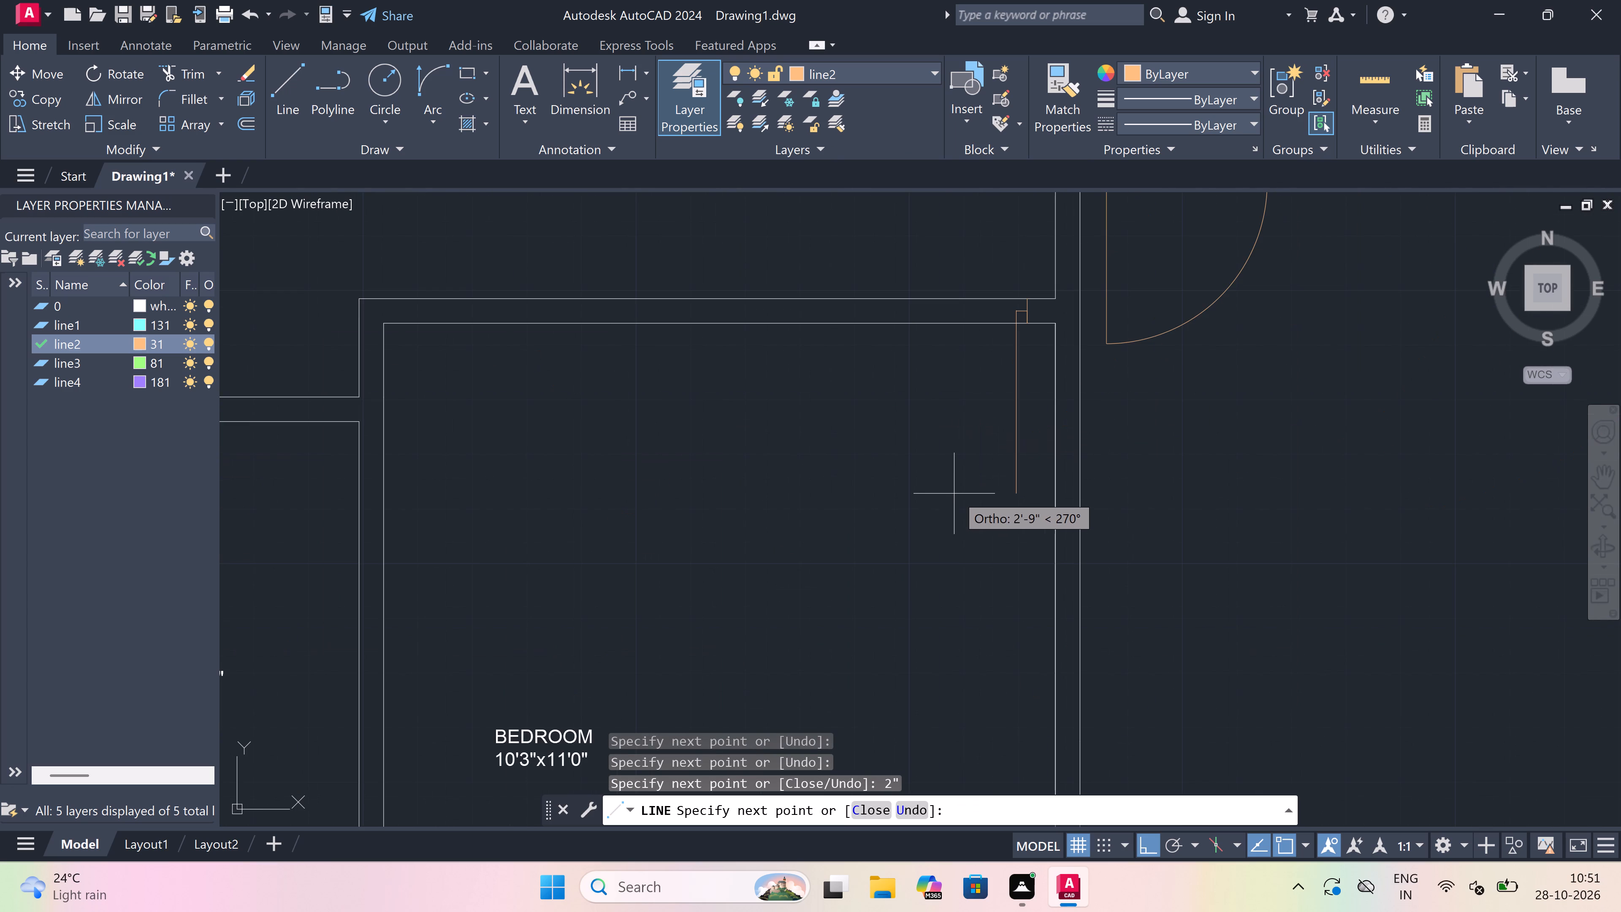
pyautogui.write("3'")
pyautogui.press('space')
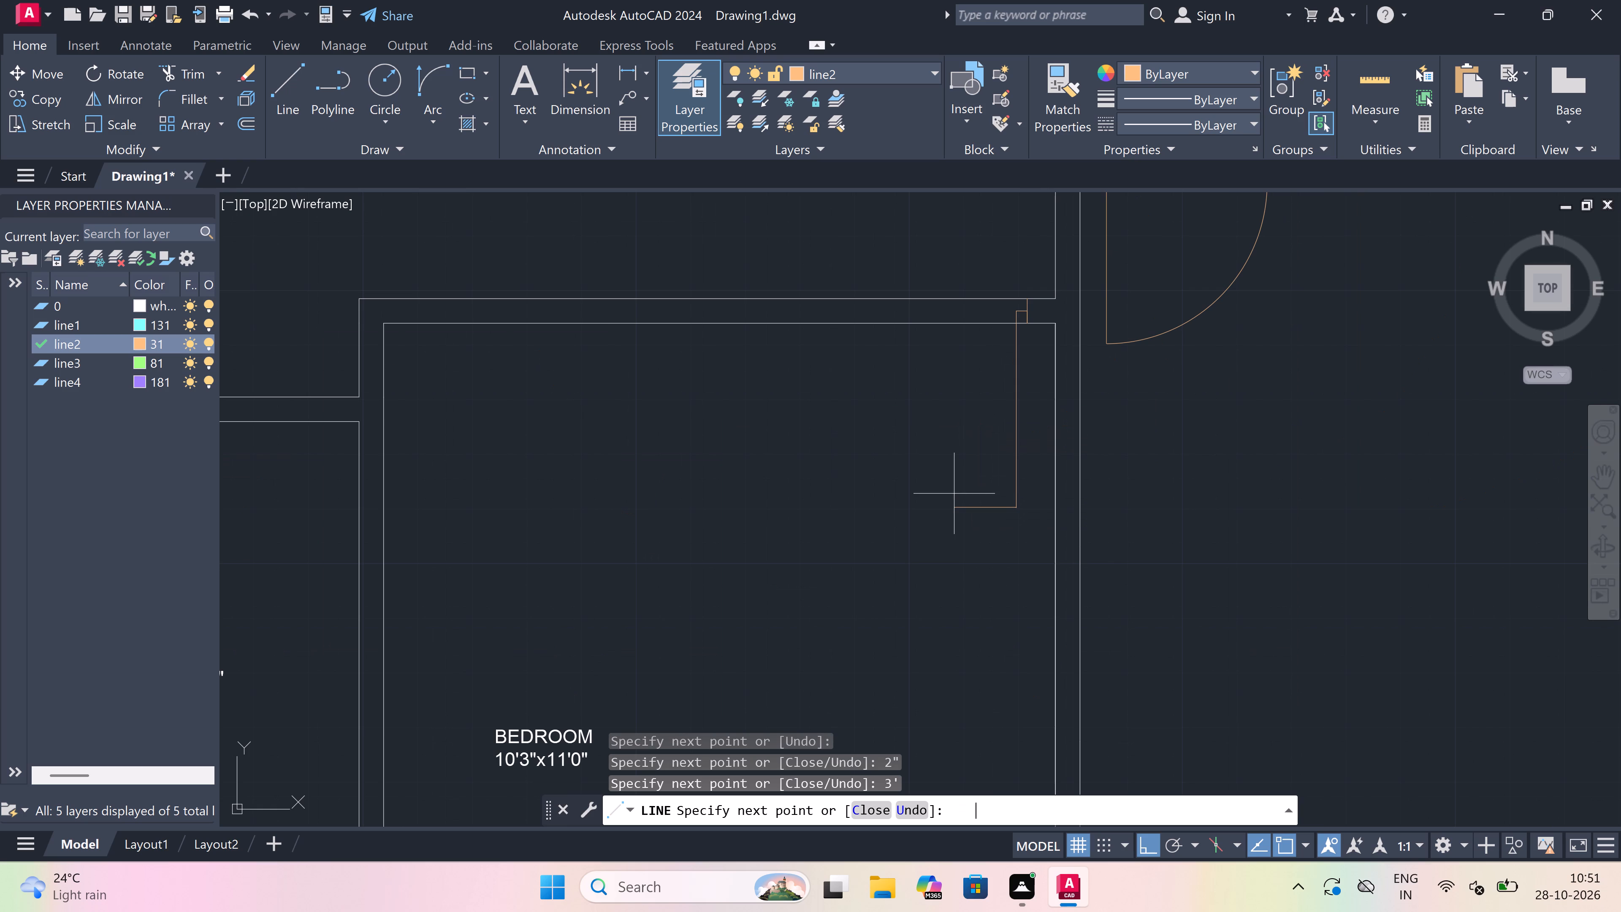
pyautogui.press('Escape')
# Draw the opposite door jamb across the north wall, west of the leaf, with a 2" stop pointing east from its midpoint.
pyautogui.press('space')
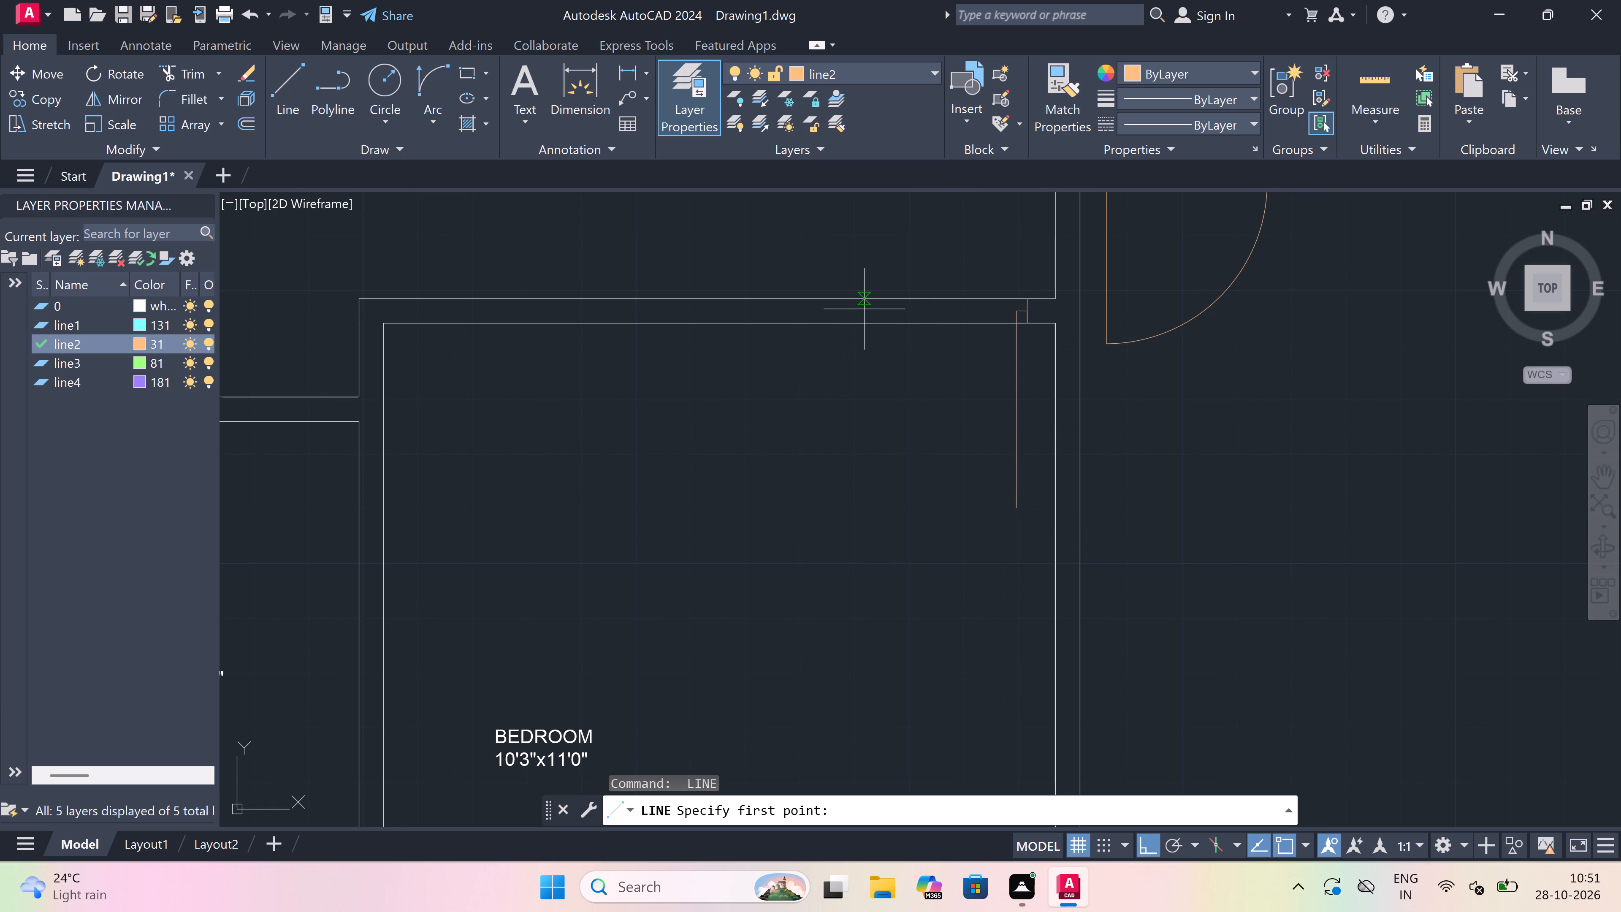
pyautogui.click(854, 299)
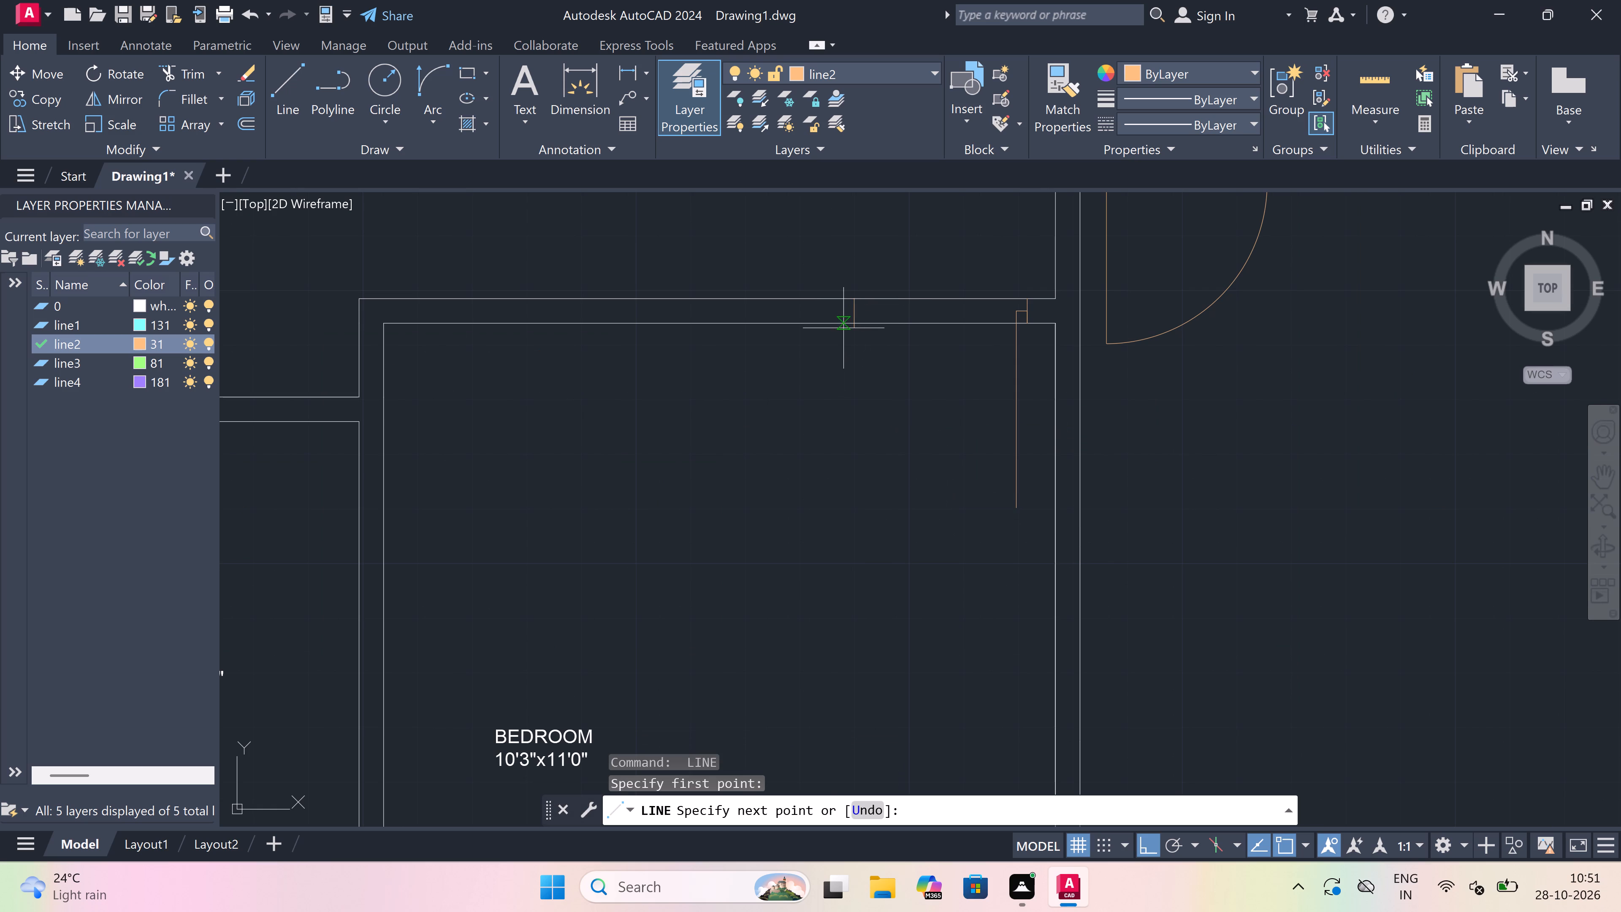
pyautogui.click(854, 323)
pyautogui.scroll(1, 854, 312)
pyautogui.moveTo(854, 312); pyautogui.dragTo(944, 311)
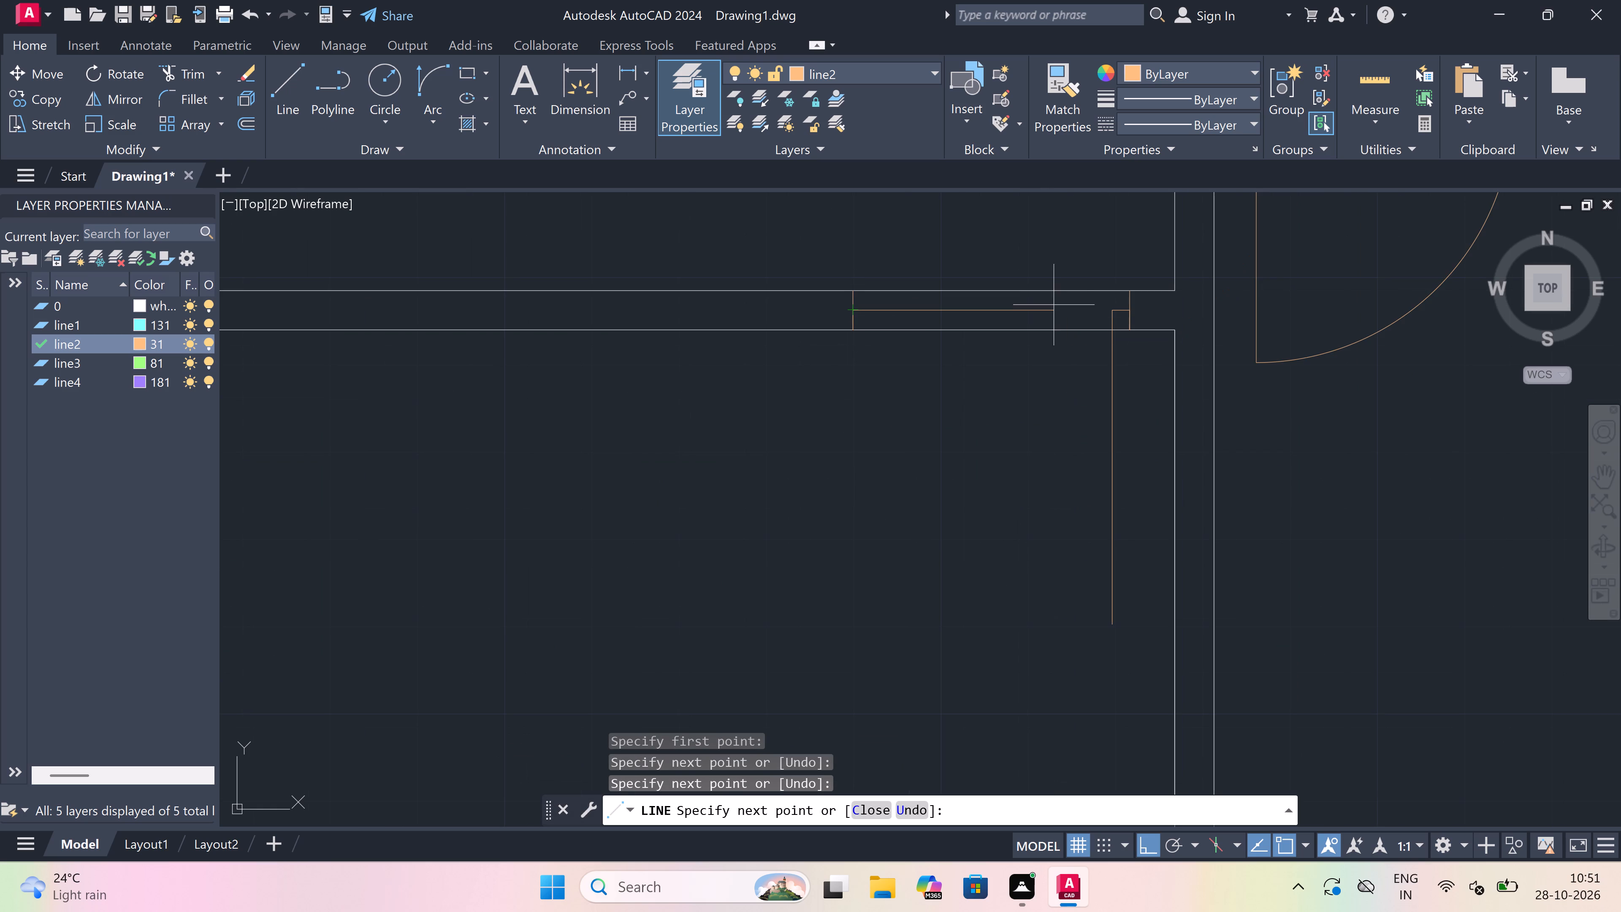
pyautogui.write('2"')
pyautogui.press('space')
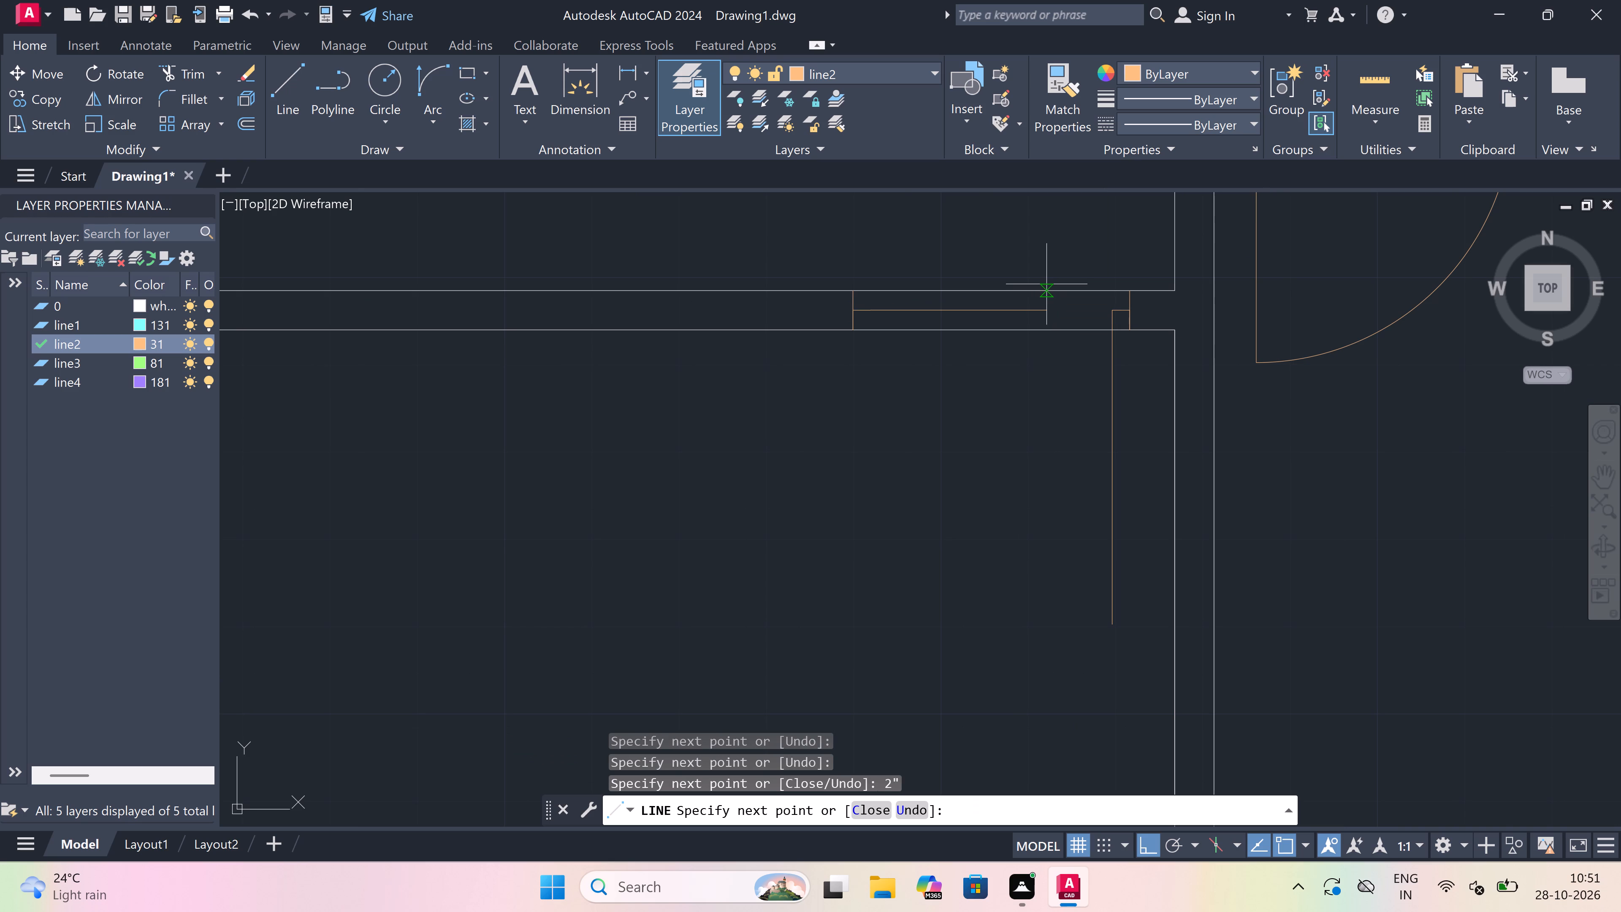
pyautogui.press('Escape')
# Draw the door swing as a start-end-direction arc from the leaf's free end to the tip of the west jamb's stop.
pyautogui.moveTo(427, 73); pyautogui.dragTo(428, 73)
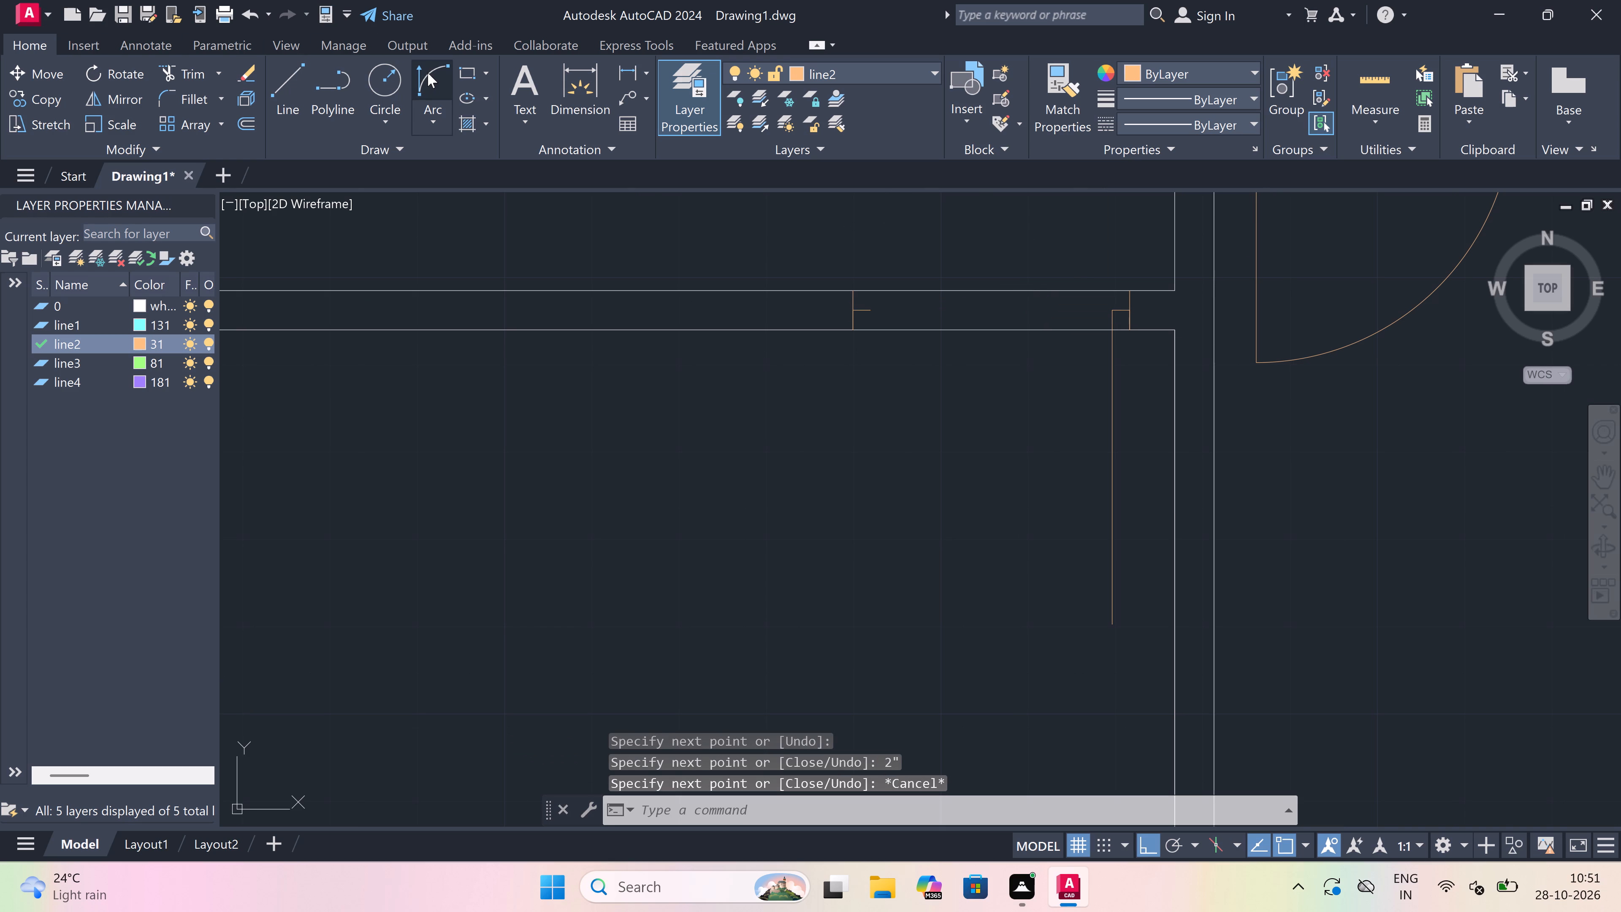
pyautogui.moveTo(428, 73); pyautogui.dragTo(432, 78)
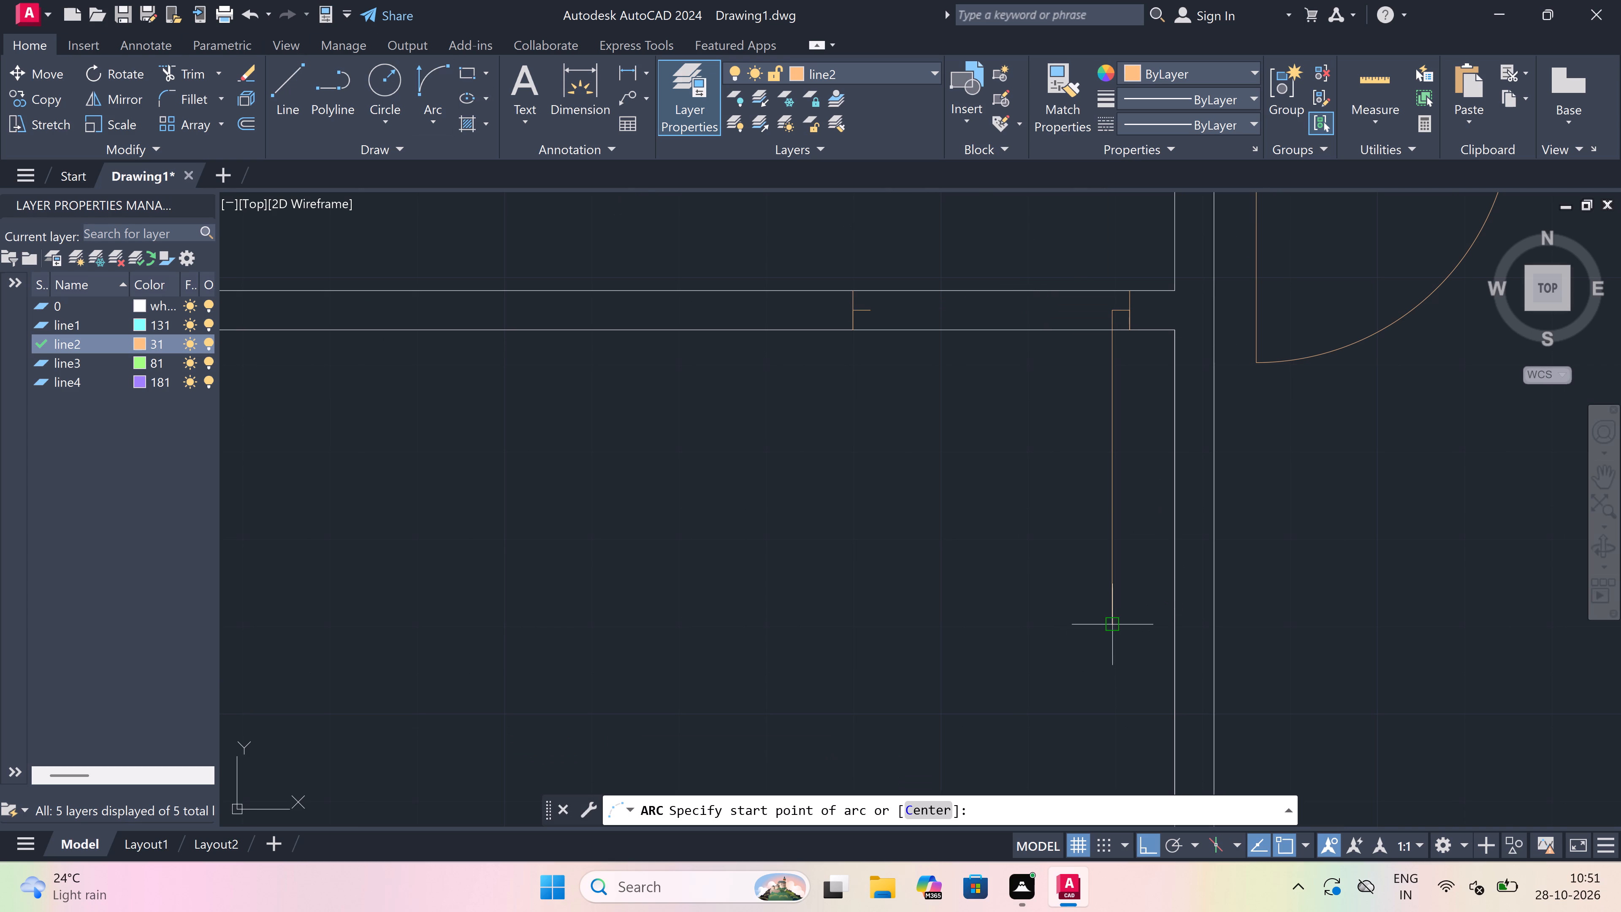
pyautogui.moveTo(1111, 624); pyautogui.dragTo(1024, 576)
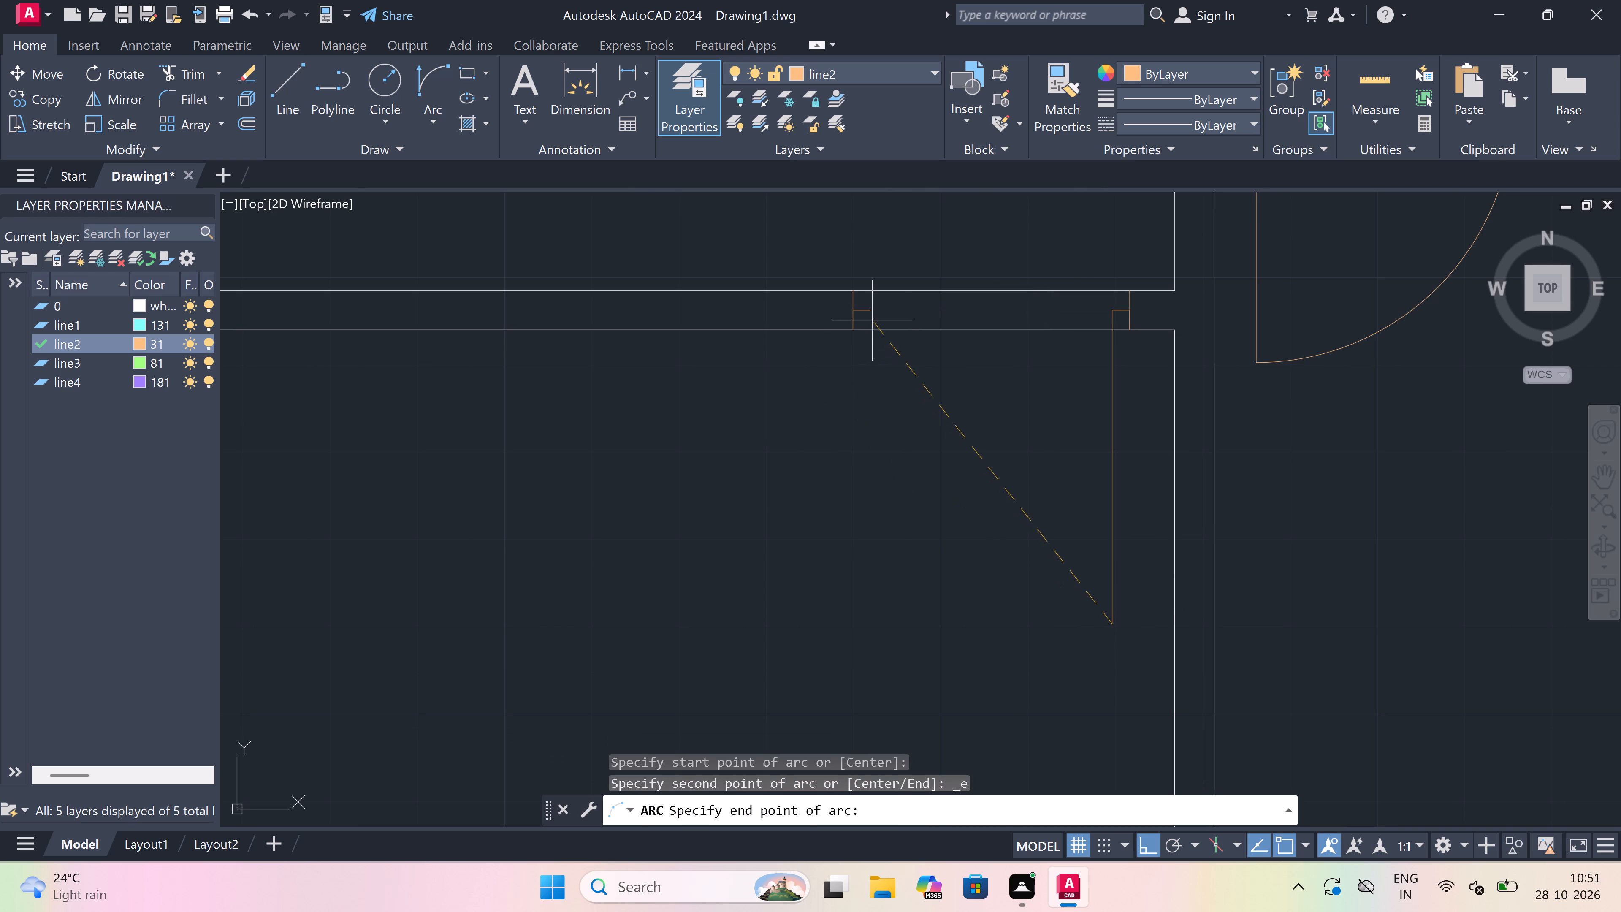
pyautogui.moveTo(872, 313); pyautogui.dragTo(866, 314)
pyautogui.moveTo(675, 498); pyautogui.dragTo(702, 489)
# Trim both north wall lines between the two jambs to open the new bedroom doorway.
pyautogui.press('t')
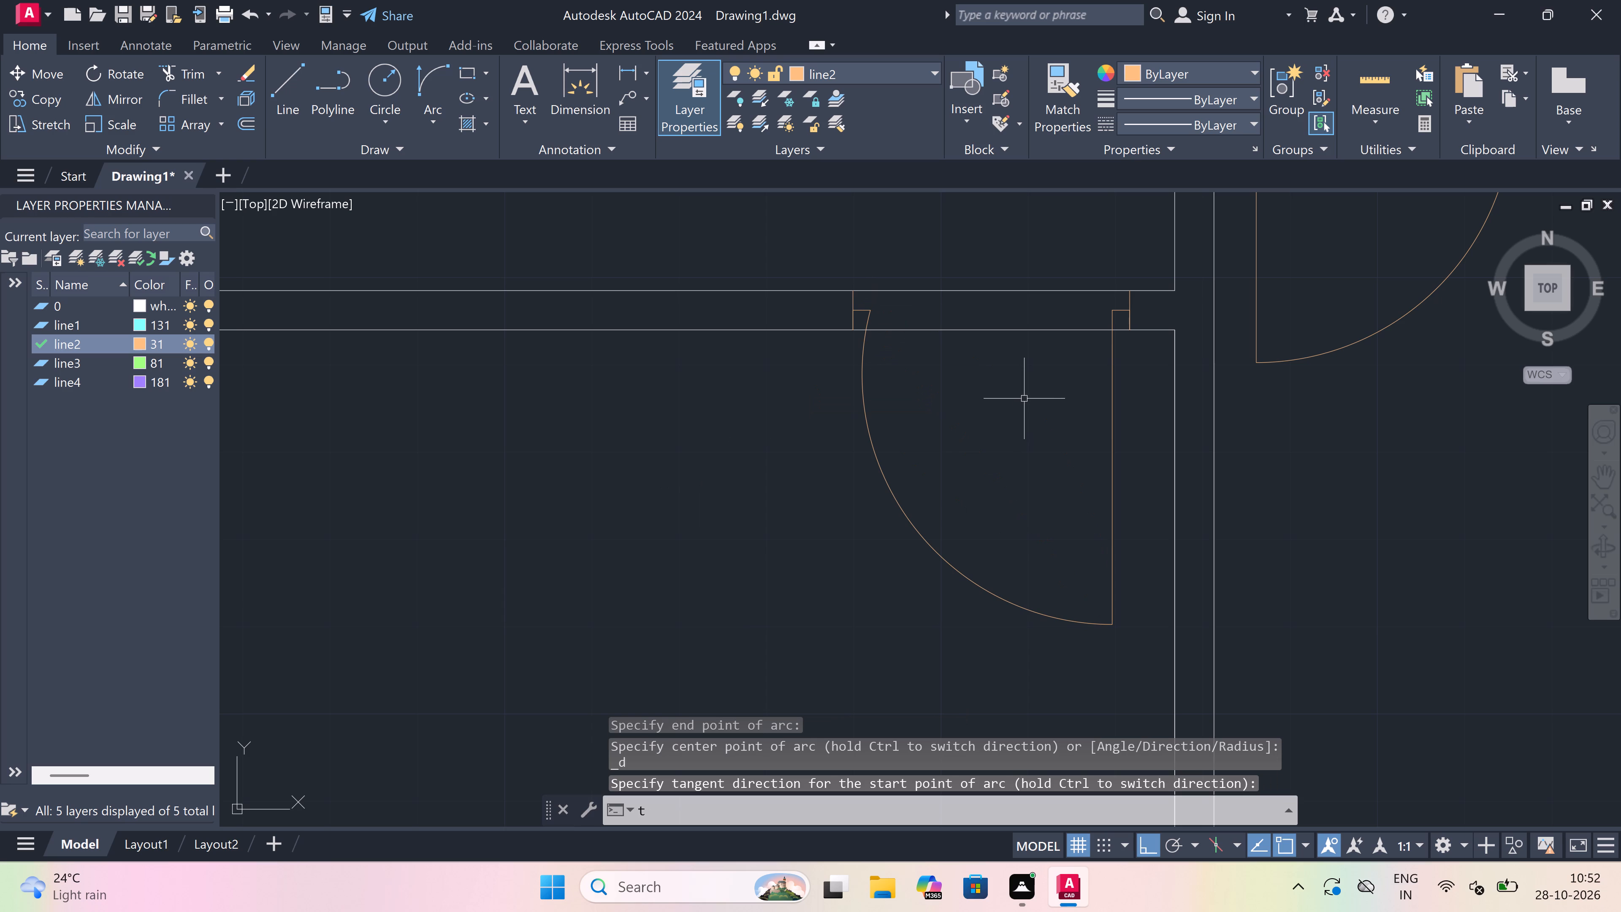
pyautogui.press('r')
pyautogui.press('space')
pyautogui.moveTo(1036, 265); pyautogui.dragTo(1035, 304)
pyautogui.click(991, 477)
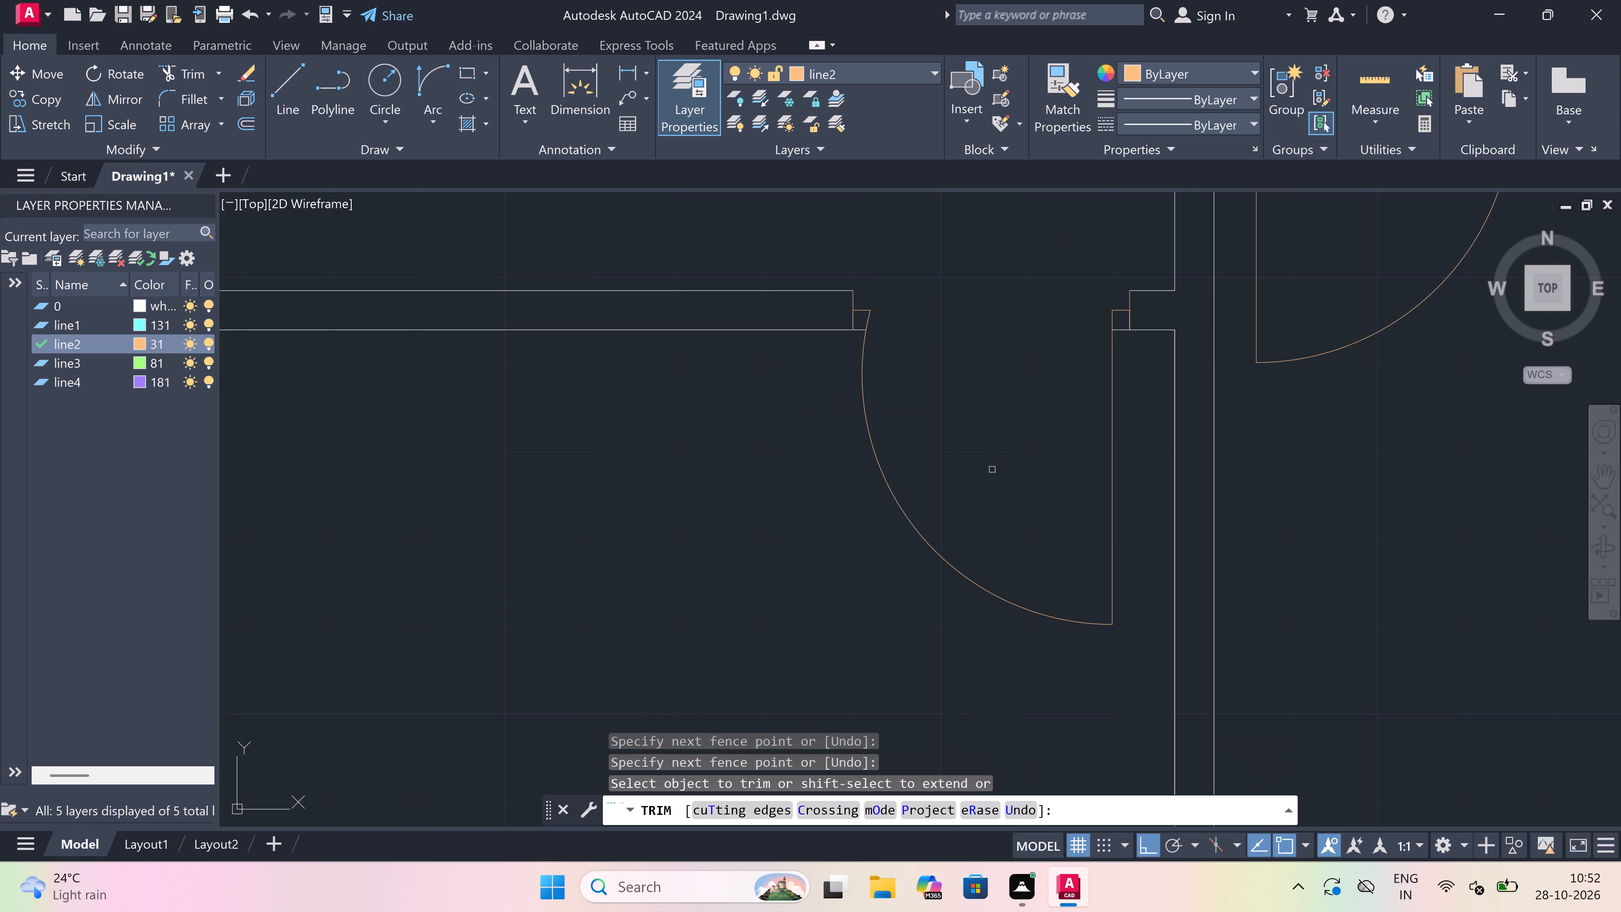
pyautogui.press('Escape')
# Move the 10'3"x11'0" bedroom label straight north by about 5'.
pyautogui.scroll(-4, 994, 457)
pyautogui.scroll(1, 891, 443)
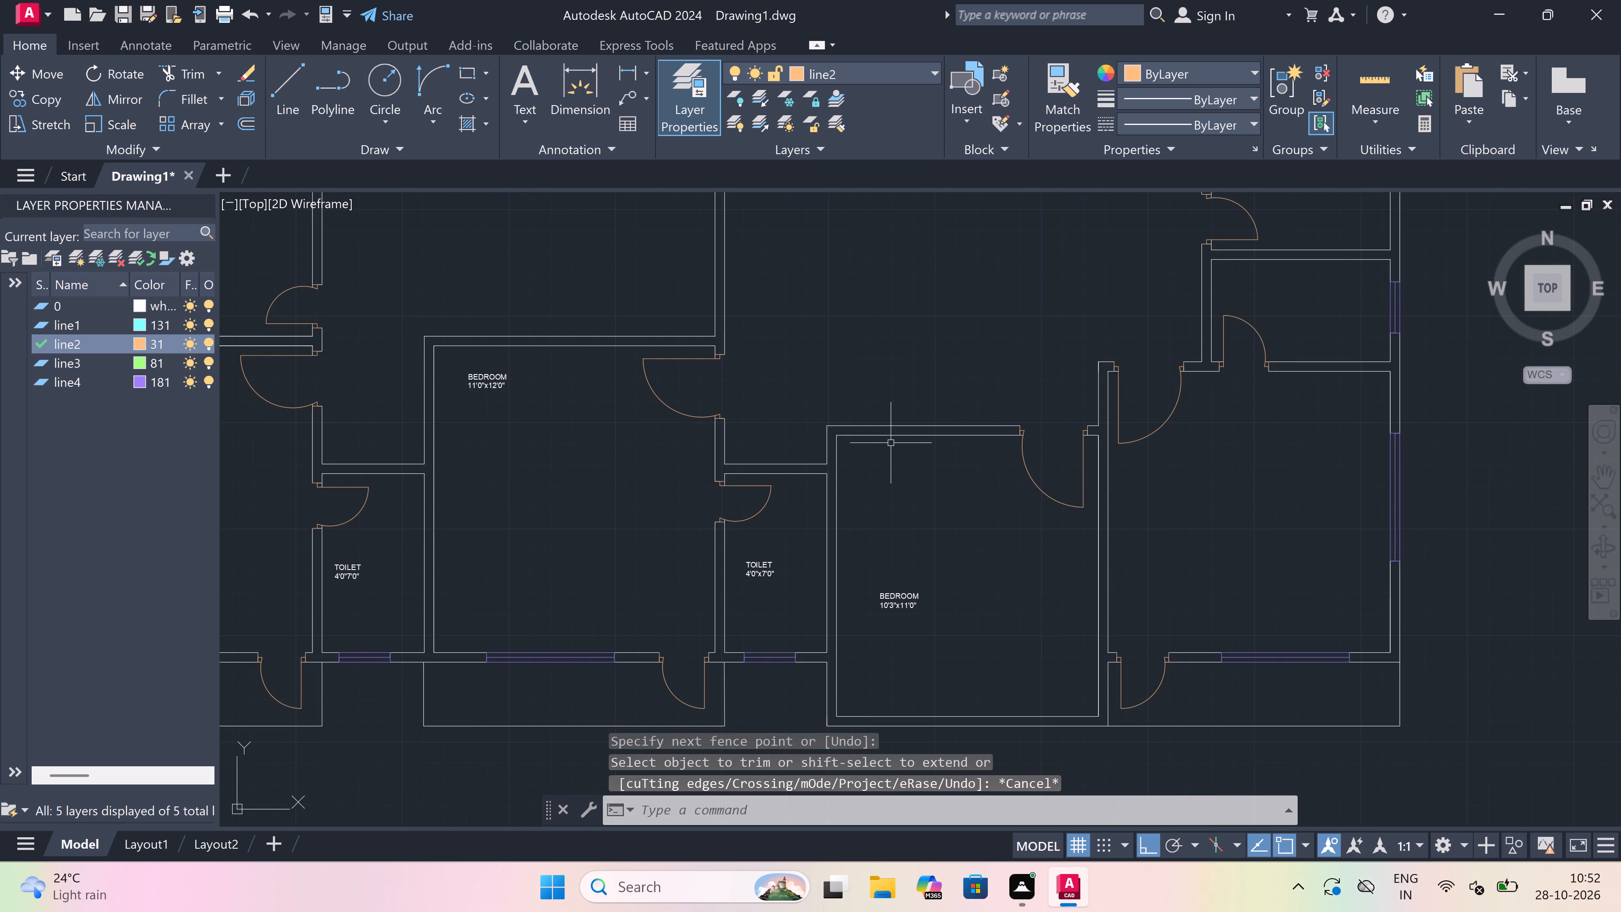
pyautogui.scroll(-1, 891, 441)
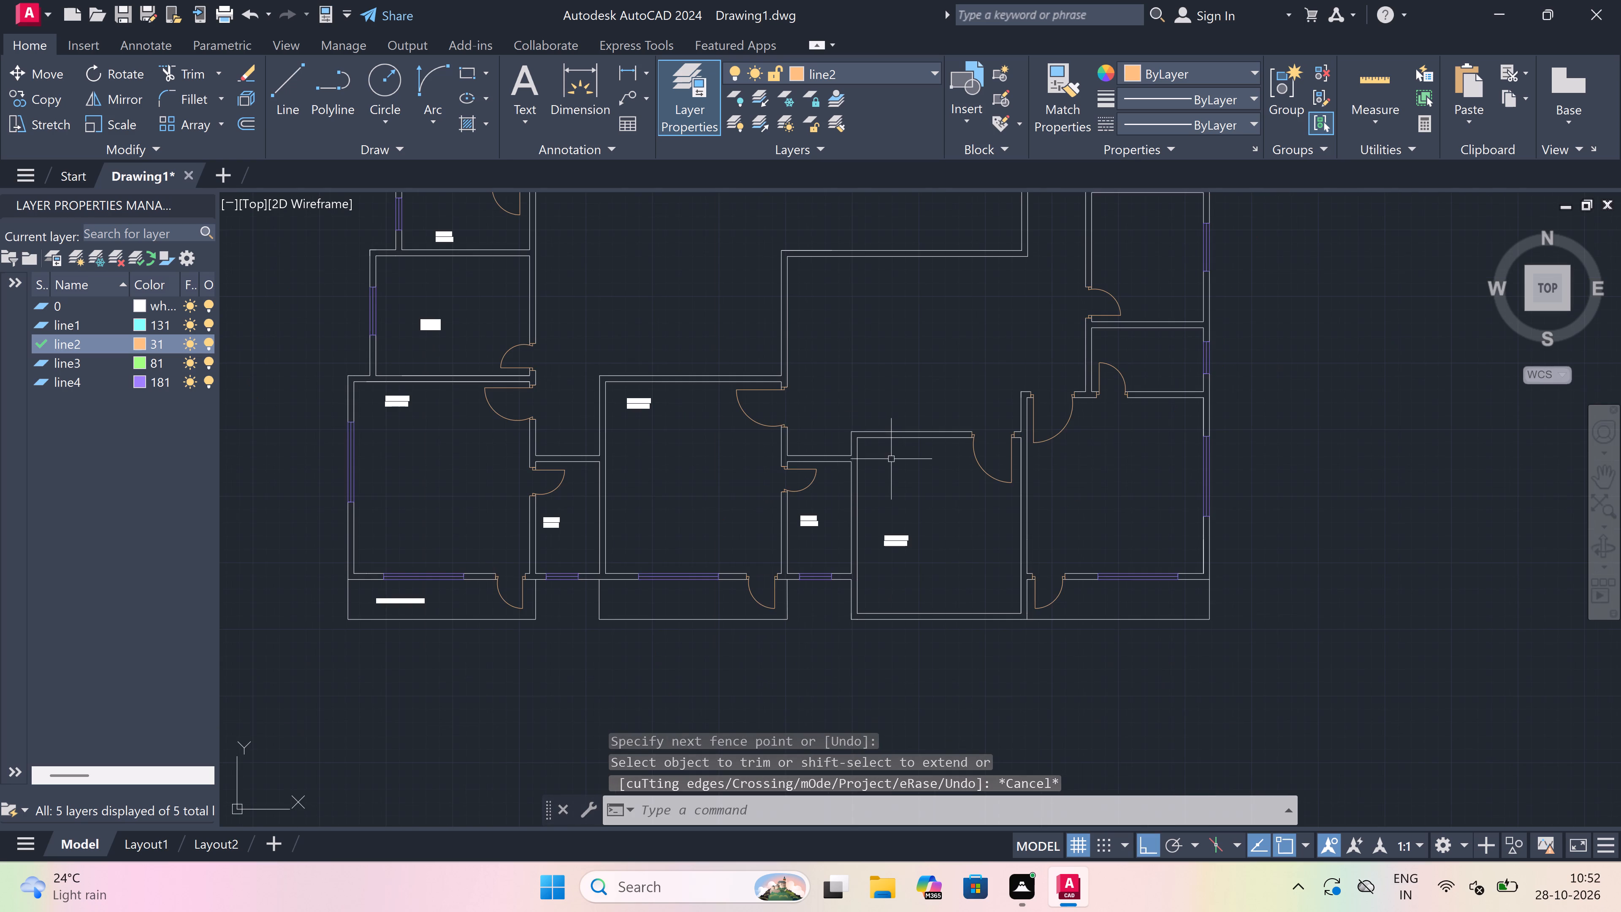
pyautogui.scroll(2, 906, 563)
pyautogui.click(882, 514)
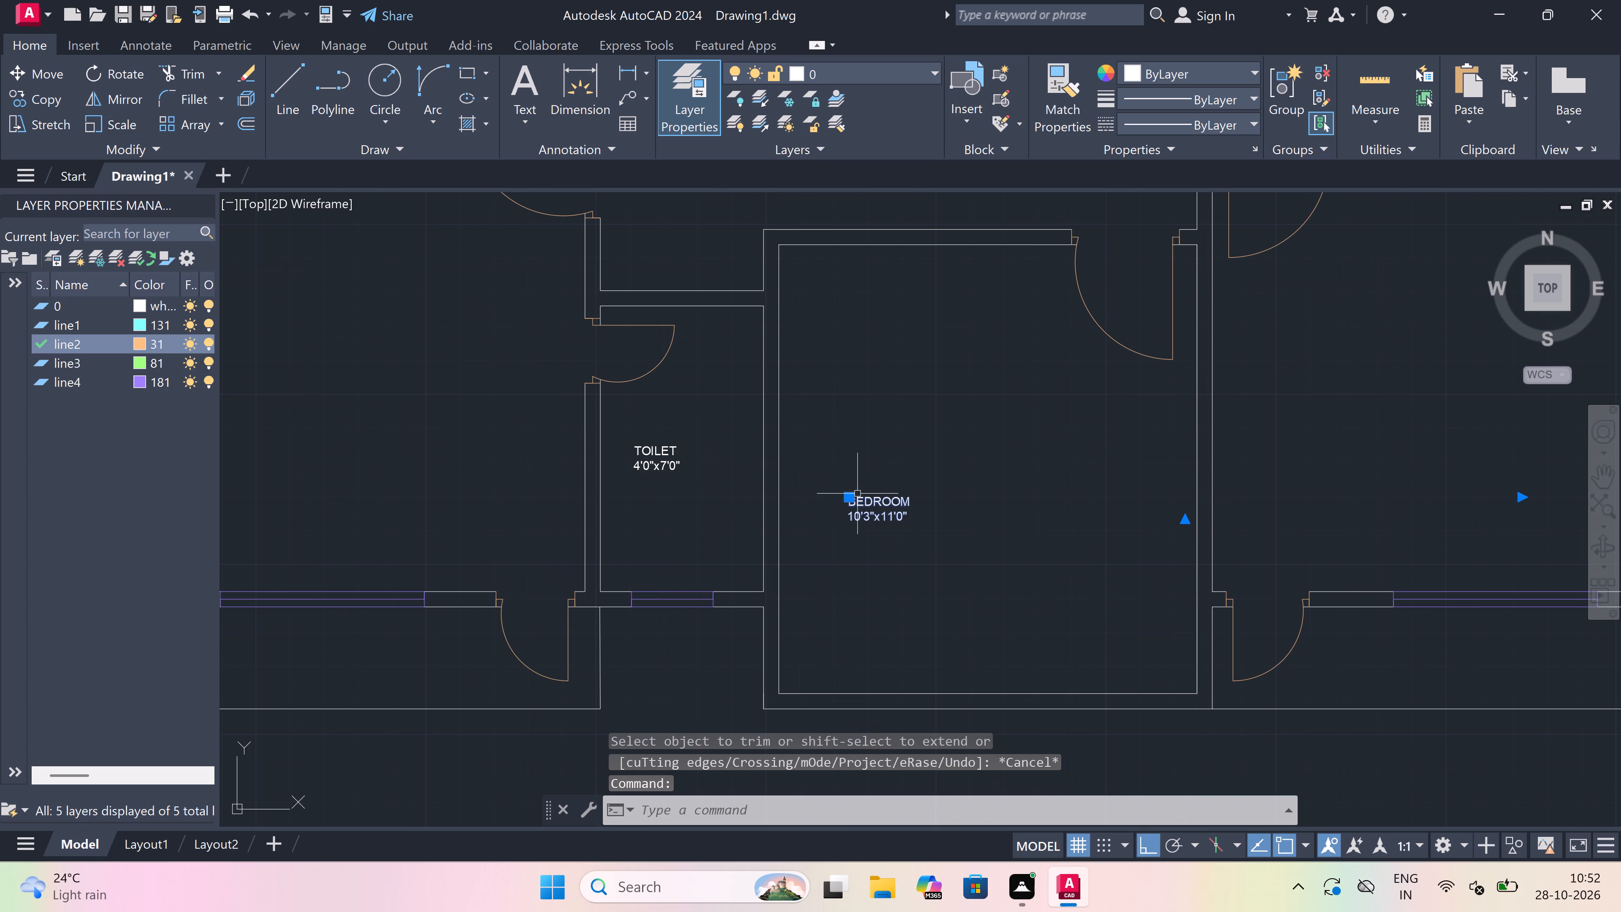
pyautogui.moveTo(852, 493); pyautogui.dragTo(852, 475)
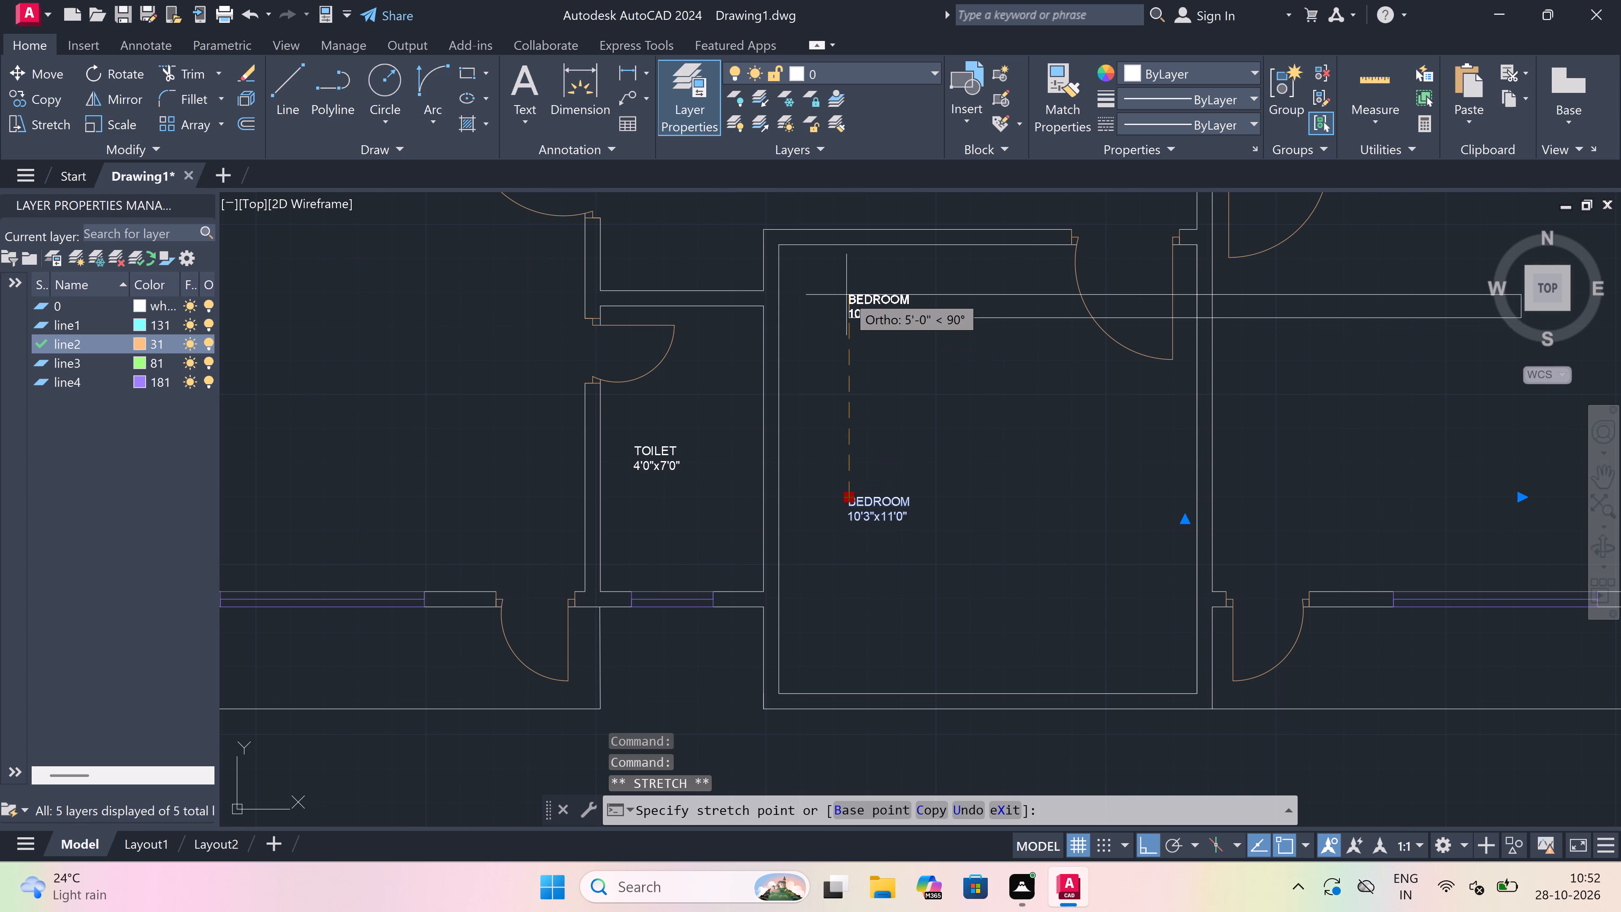
pyautogui.click(846, 293)
pyautogui.press('Escape')
# On layer line4, draw a 5' window in the same bedroom's south wall, with a centre line and end lines spanning the wall thickness.
pyautogui.scroll(-3, 935, 546)
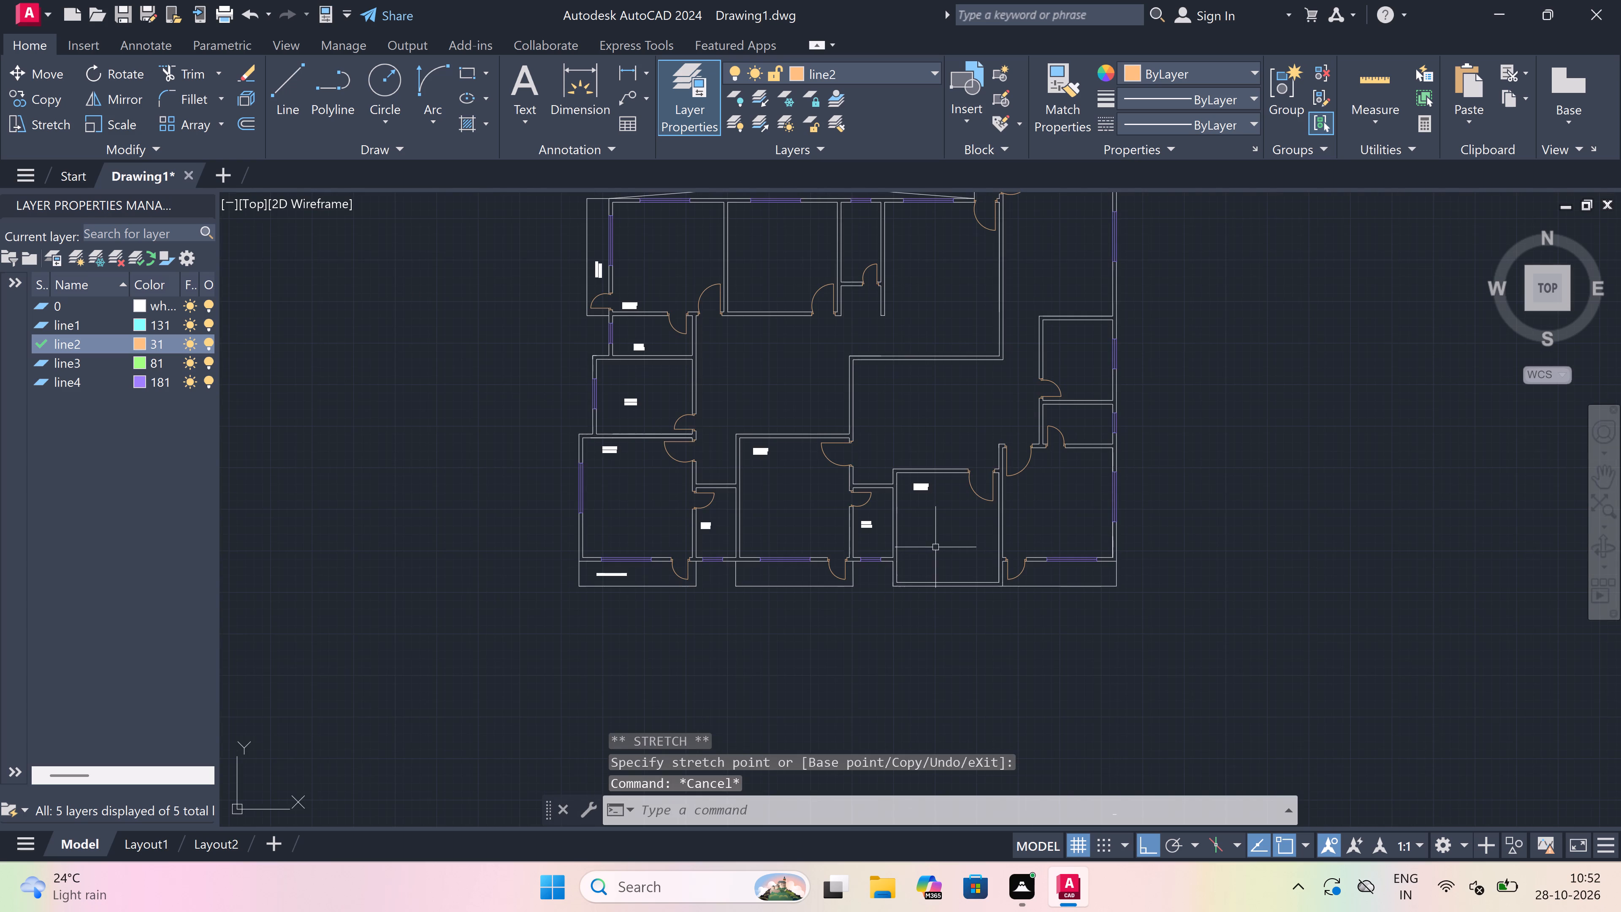
pyautogui.scroll(-3, 935, 547)
pyautogui.scroll(3, 935, 545)
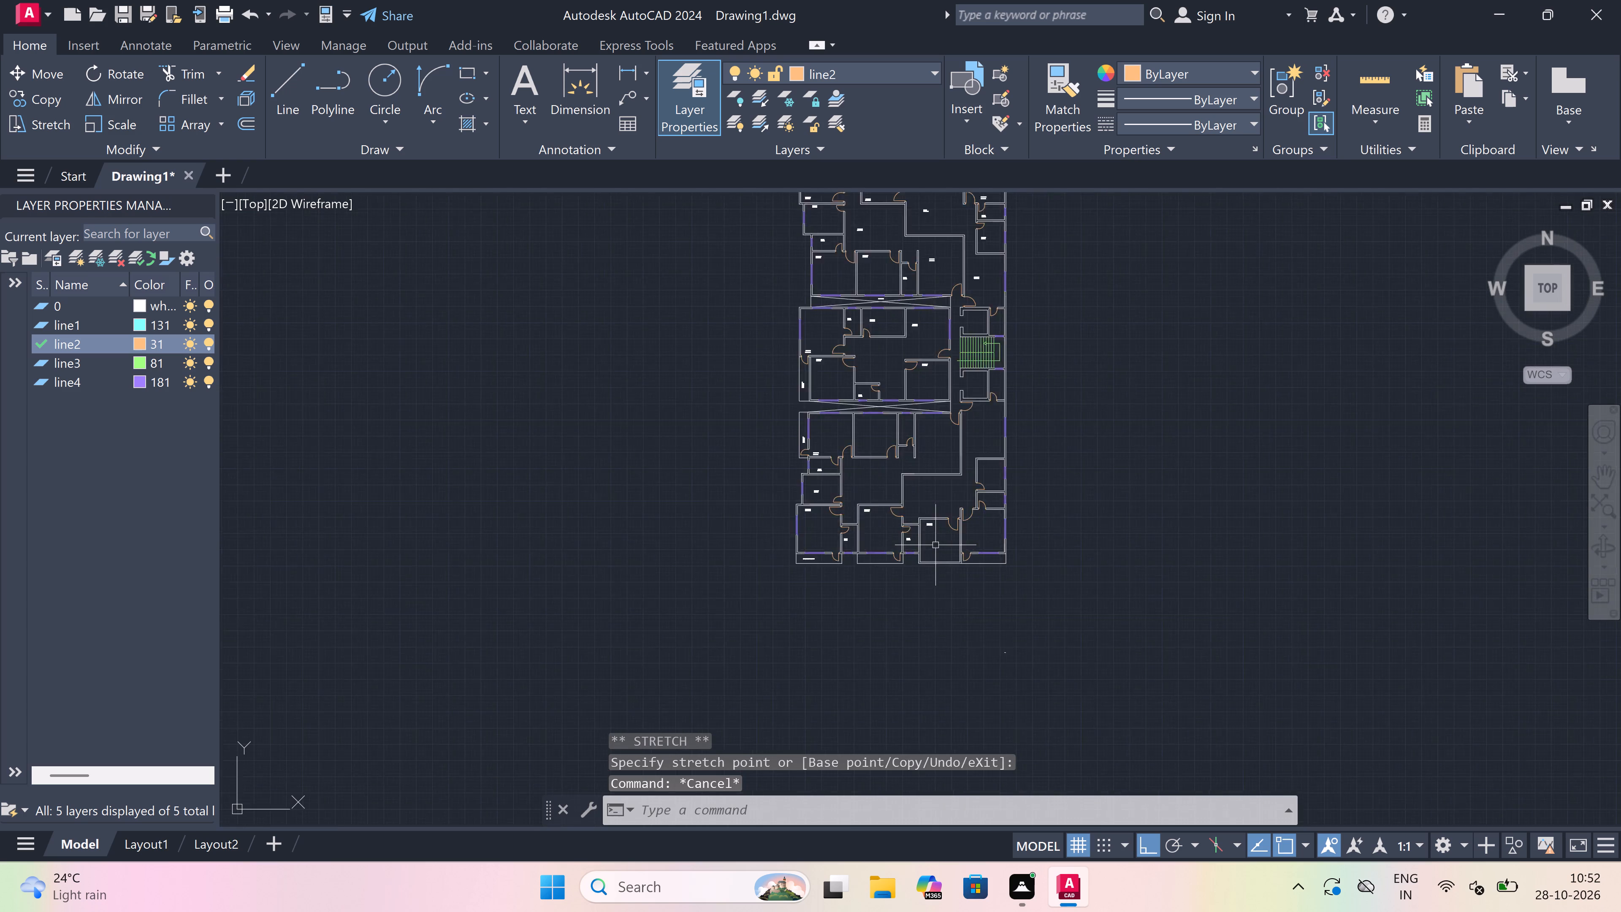
pyautogui.scroll(1, 935, 544)
pyautogui.scroll(2, 944, 611)
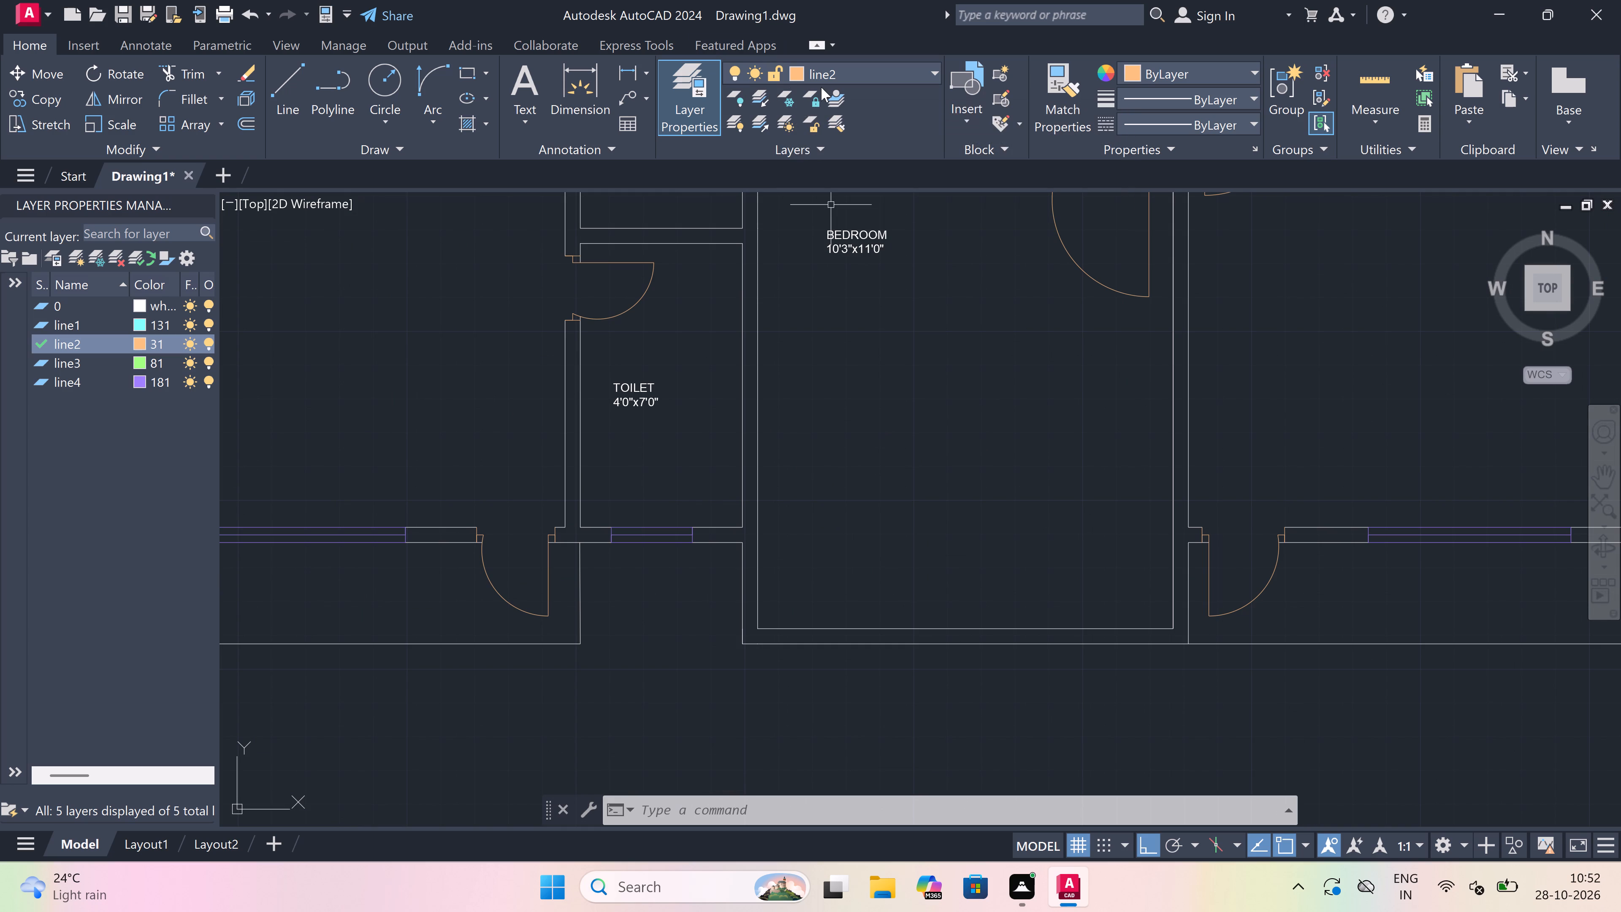
pyautogui.click(874, 63)
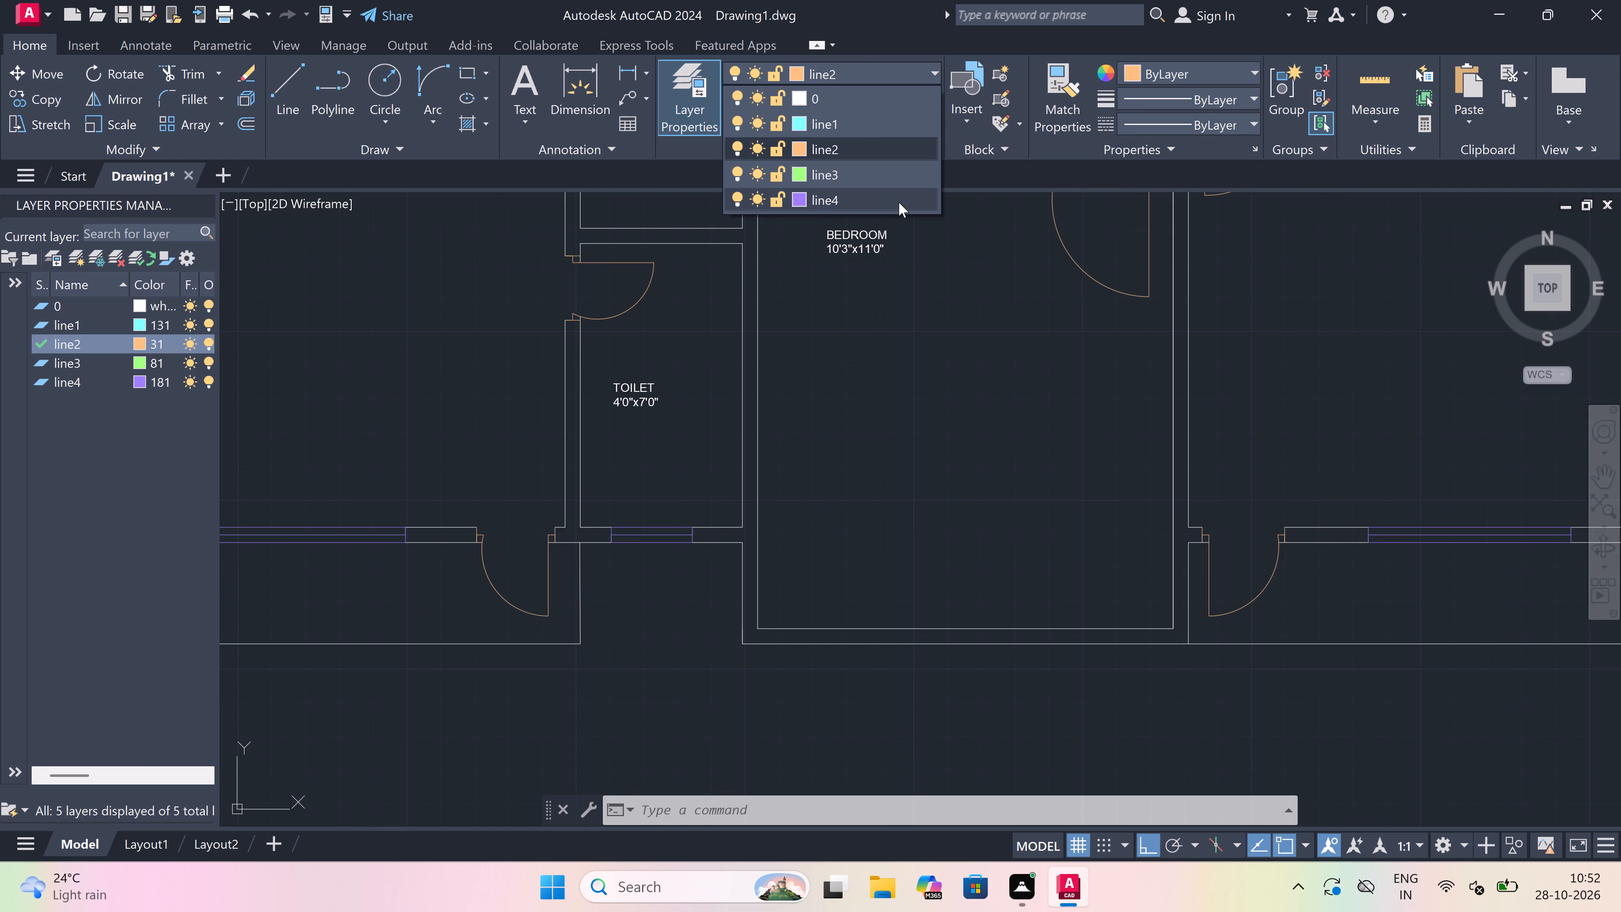
pyautogui.moveTo(899, 202); pyautogui.dragTo(898, 211)
pyautogui.press('l')
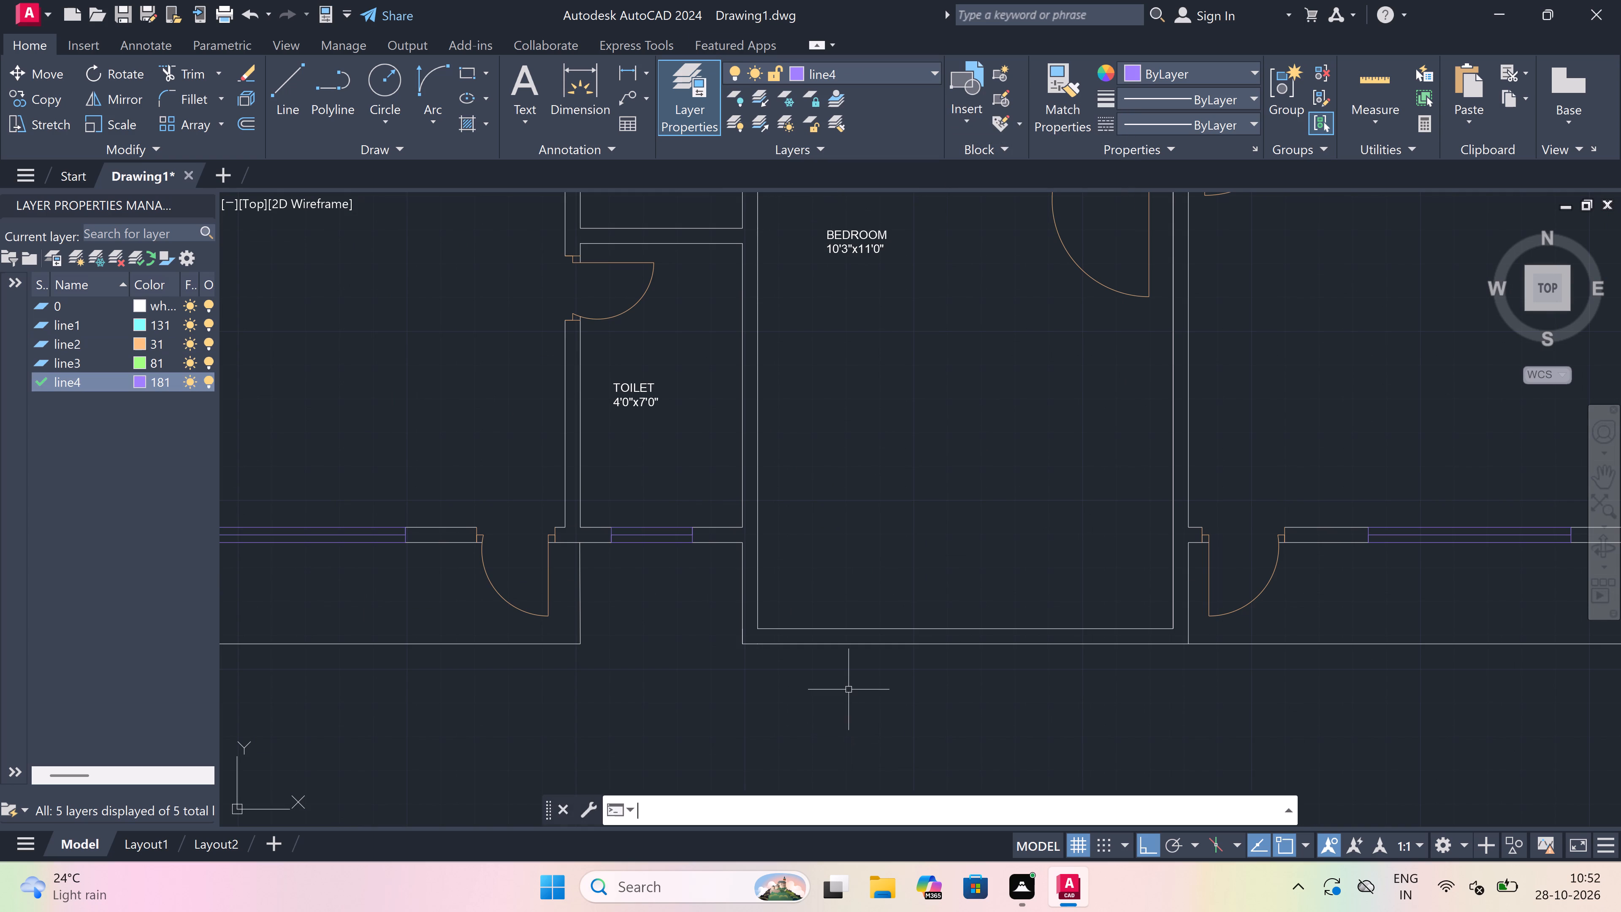
pyautogui.press('space')
pyautogui.scroll(1, 823, 631)
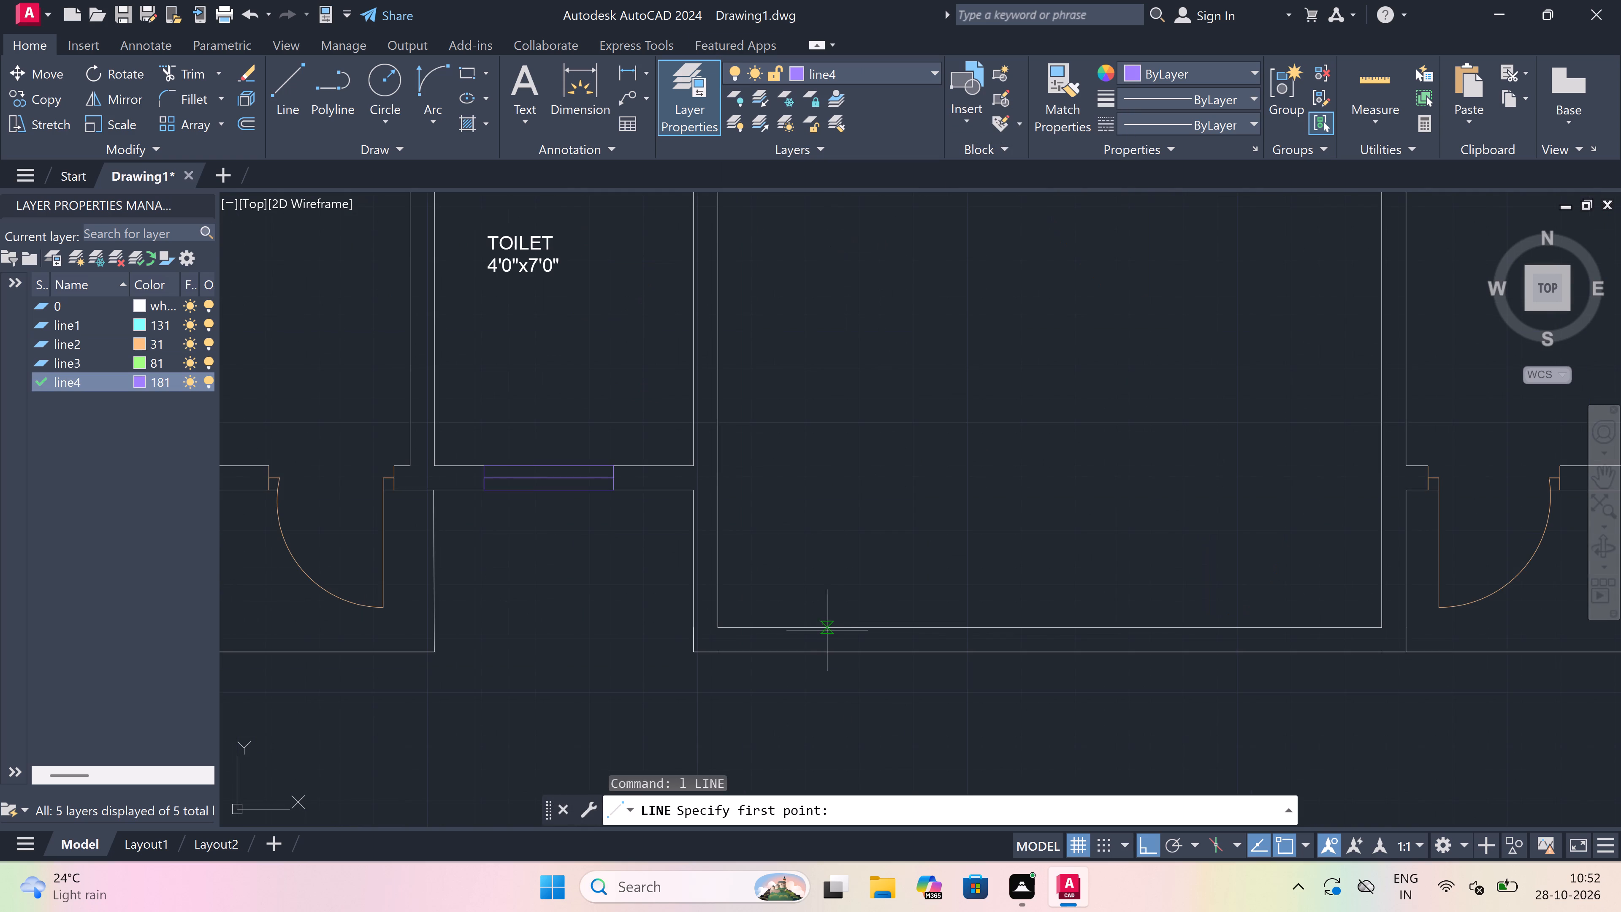
pyautogui.click(843, 630)
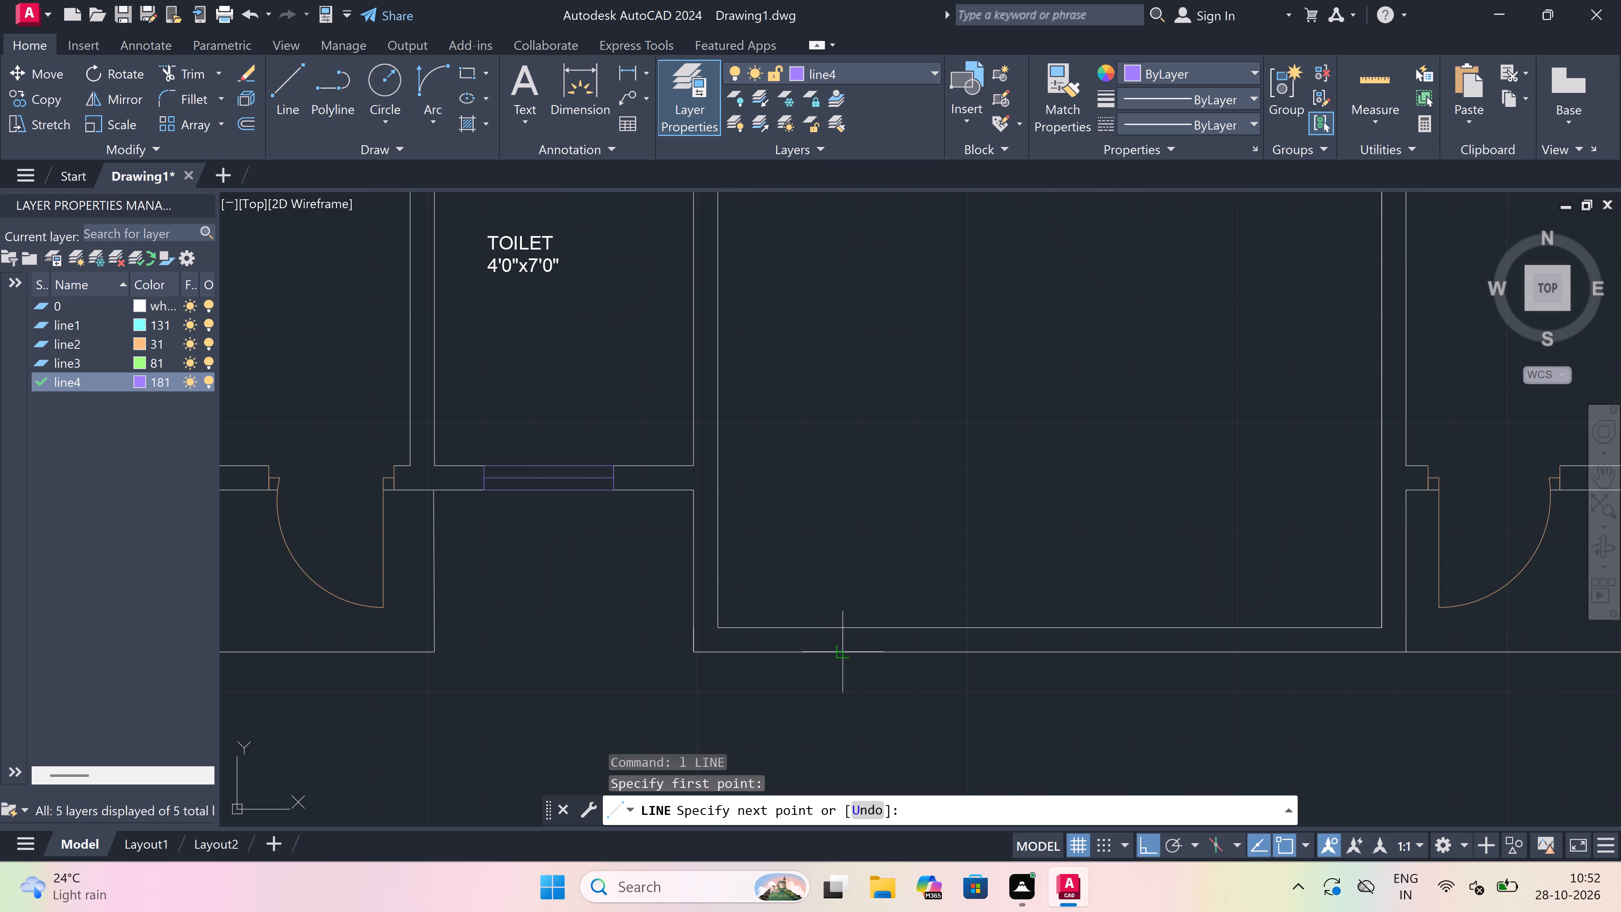
pyautogui.click(840, 653)
pyautogui.click(841, 643)
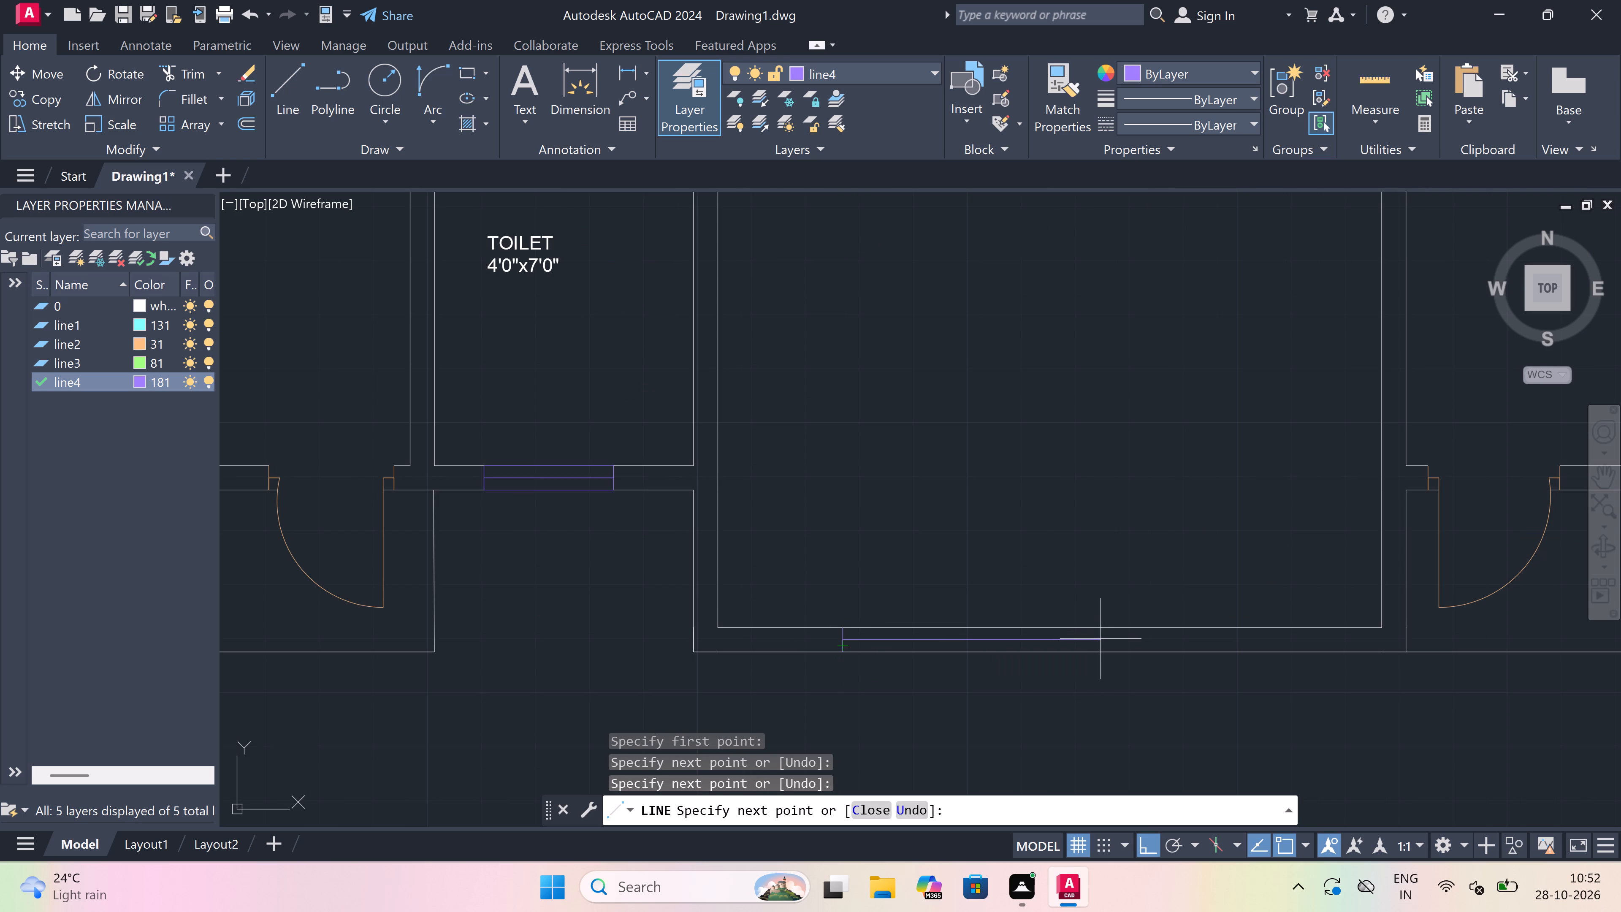
pyautogui.press('5')
pyautogui.write("'")
pyautogui.press('space')
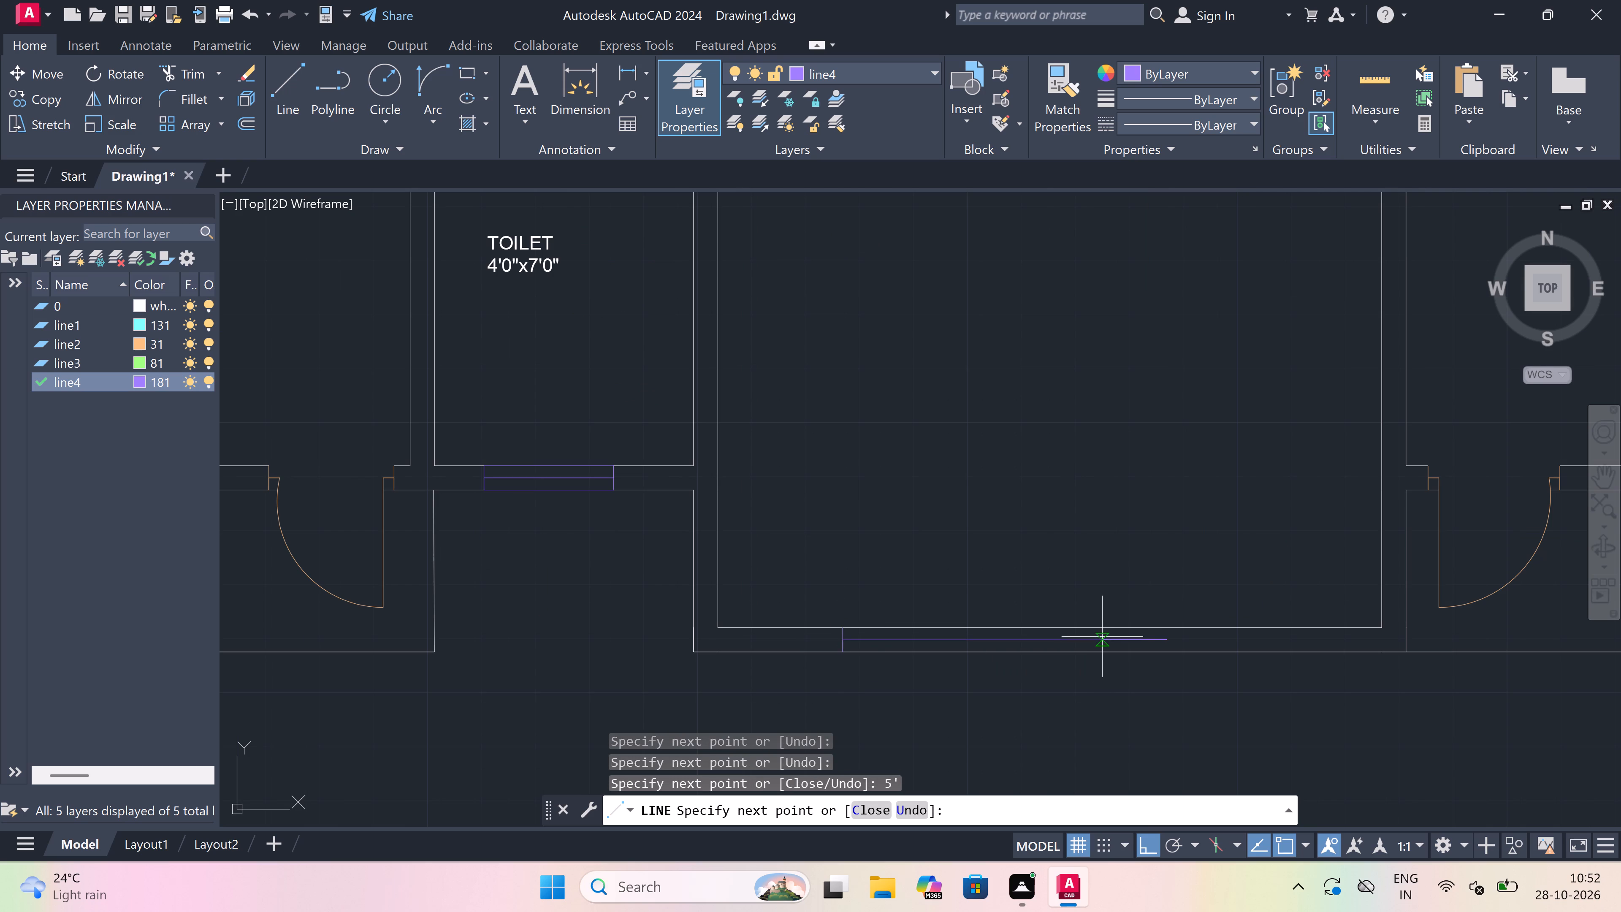
pyautogui.click(1165, 625)
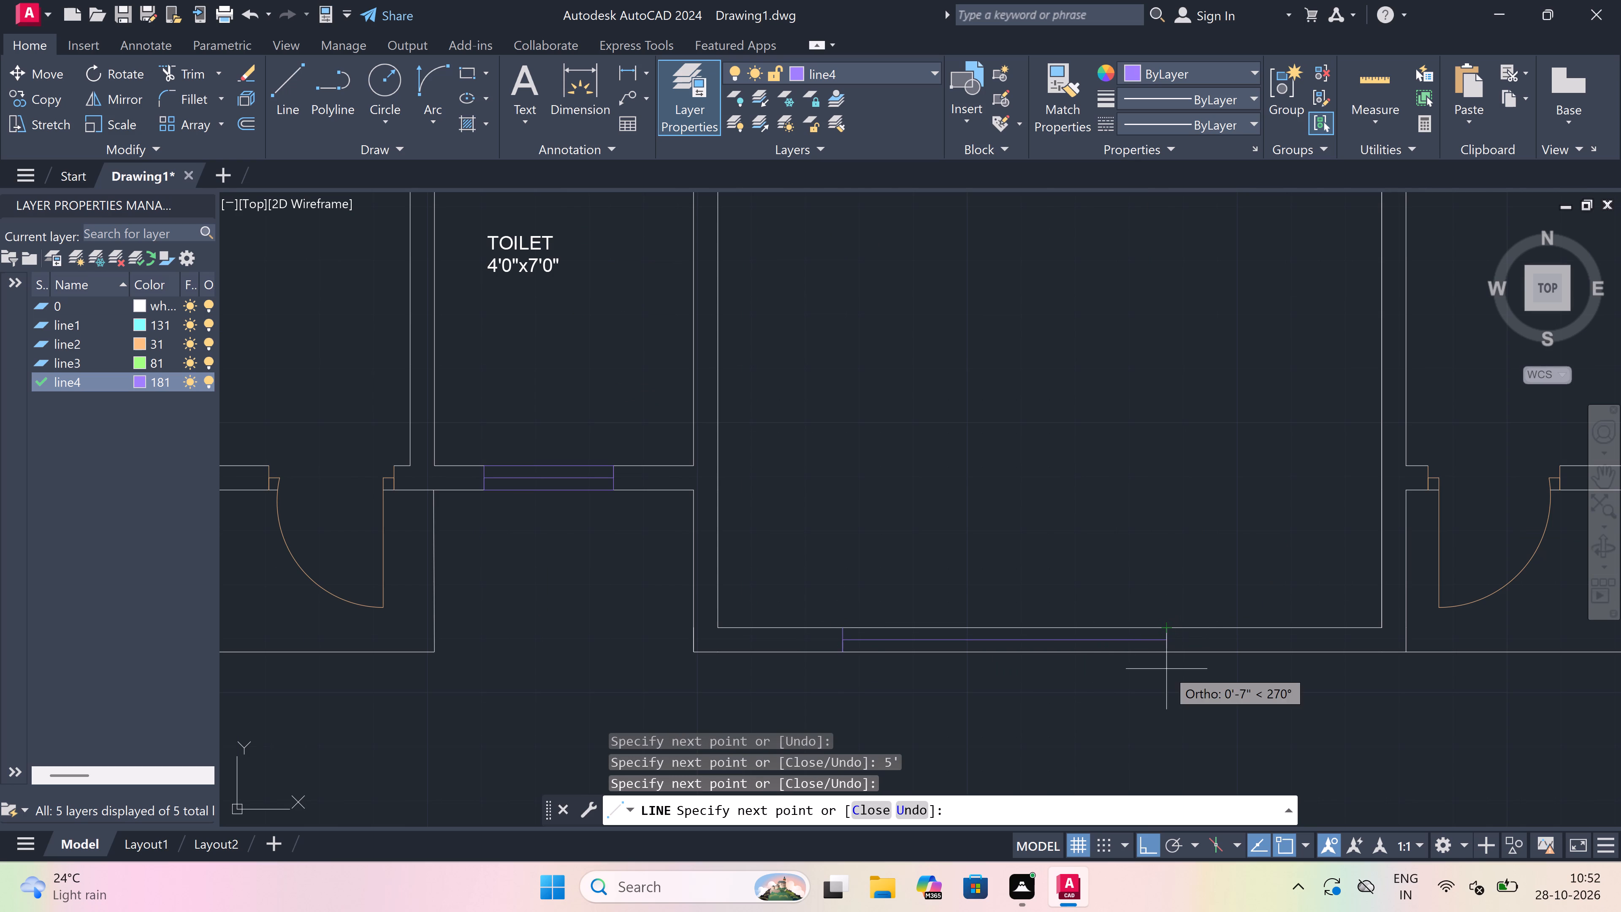
pyautogui.click(1166, 651)
pyautogui.press('Escape')
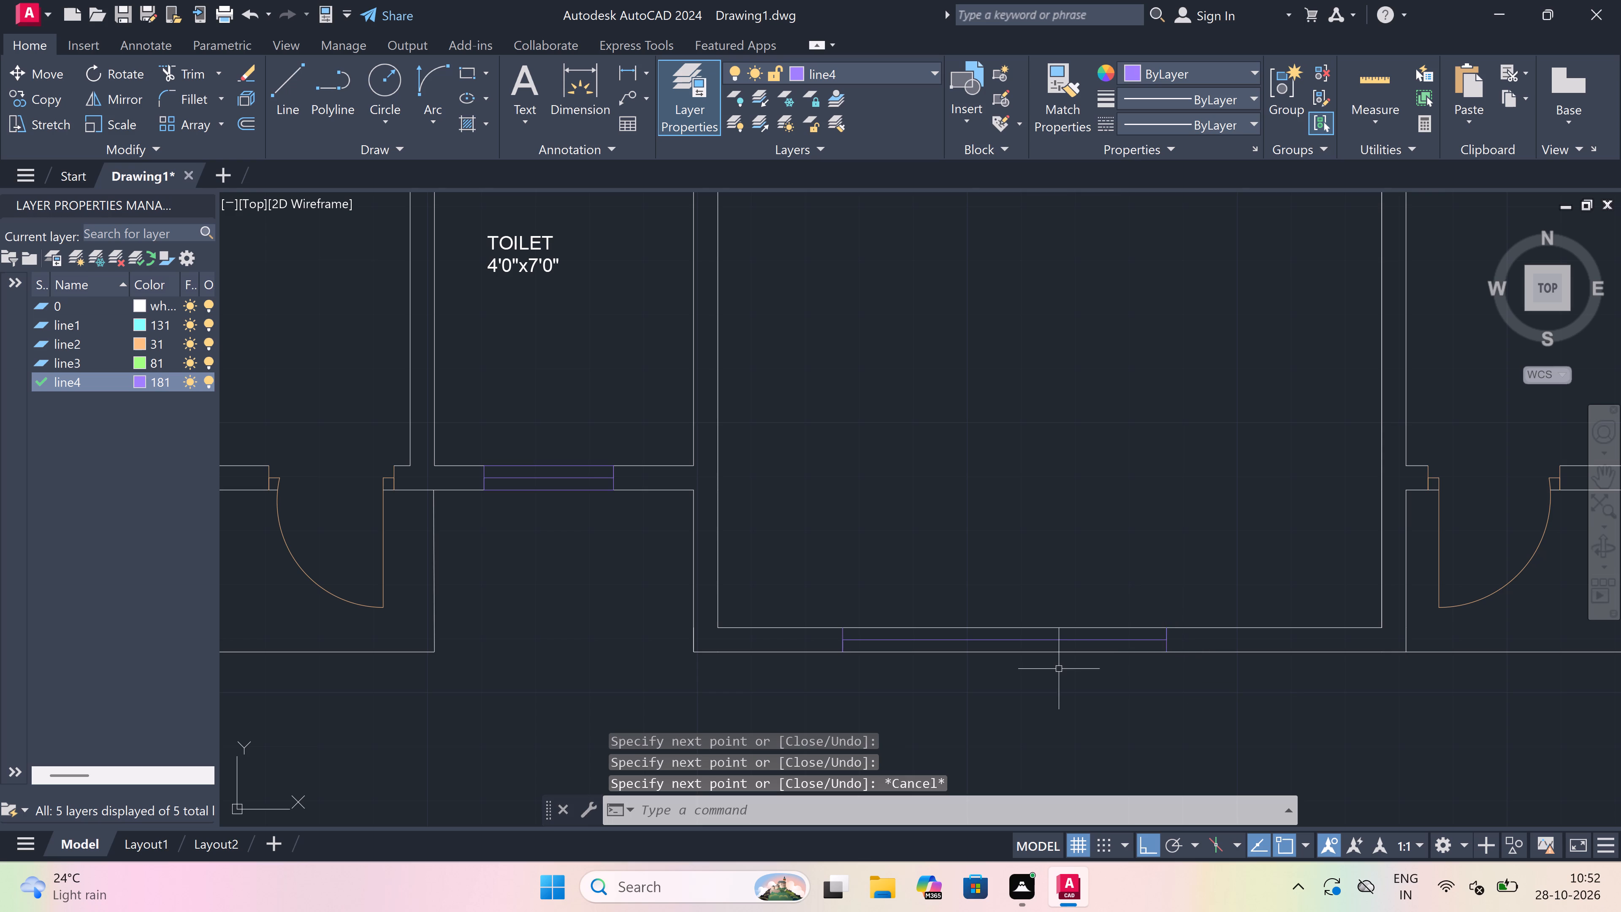
# Trim both south wall face lines between the end lines of the new 5' bedroom window.
pyautogui.scroll(1, 1055, 670)
pyautogui.press('t')
pyautogui.press('r')
pyautogui.press('space')
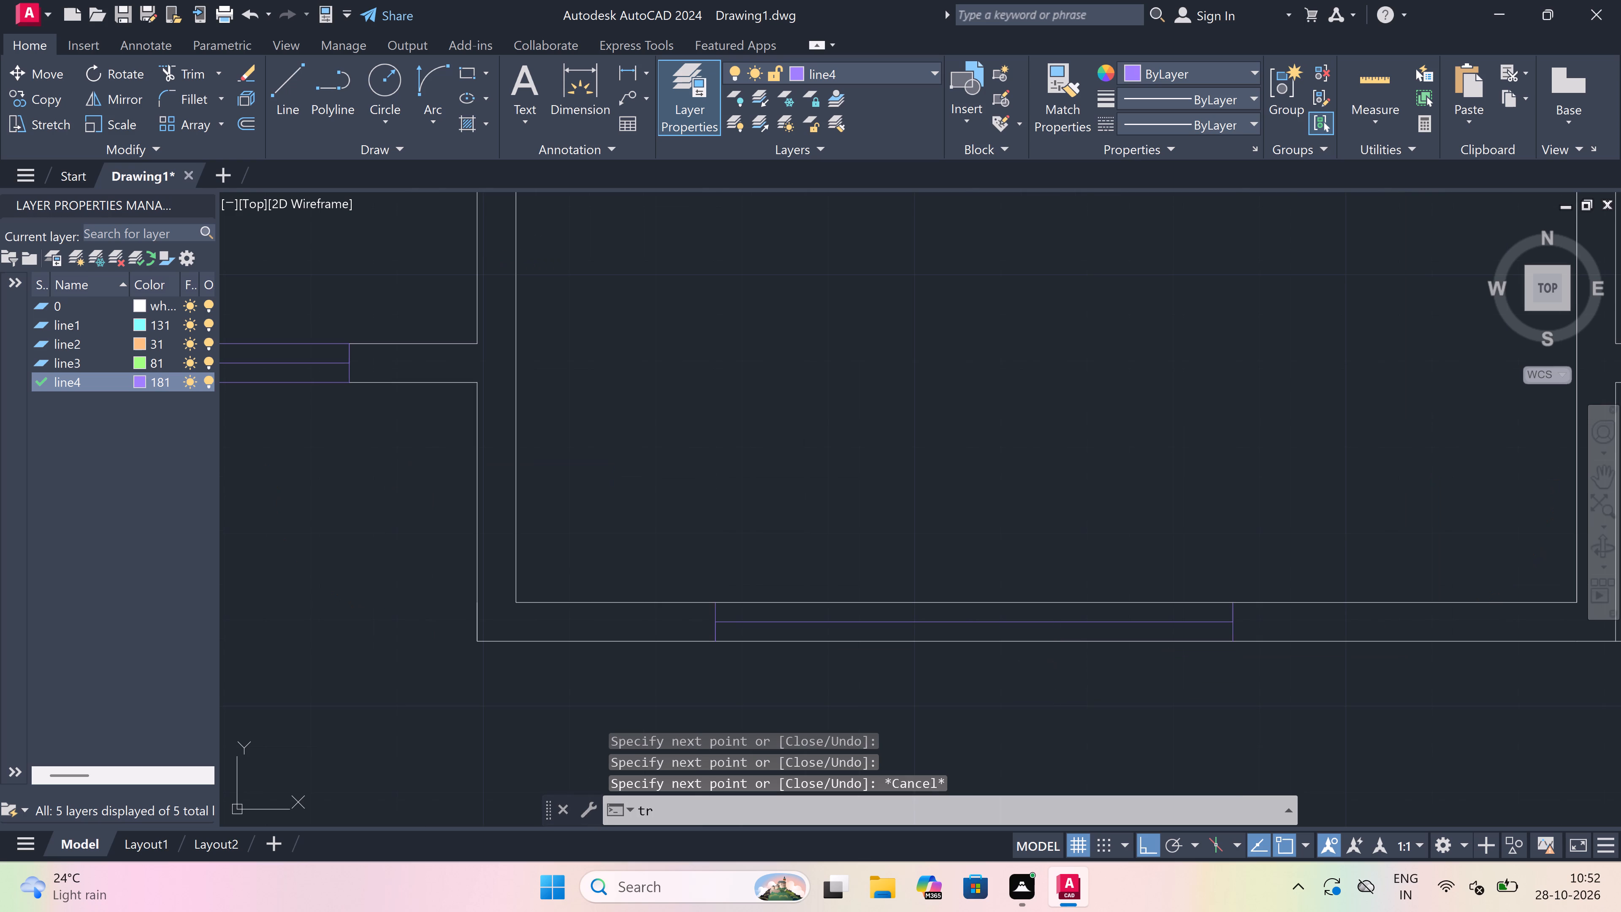
pyautogui.click(1055, 641)
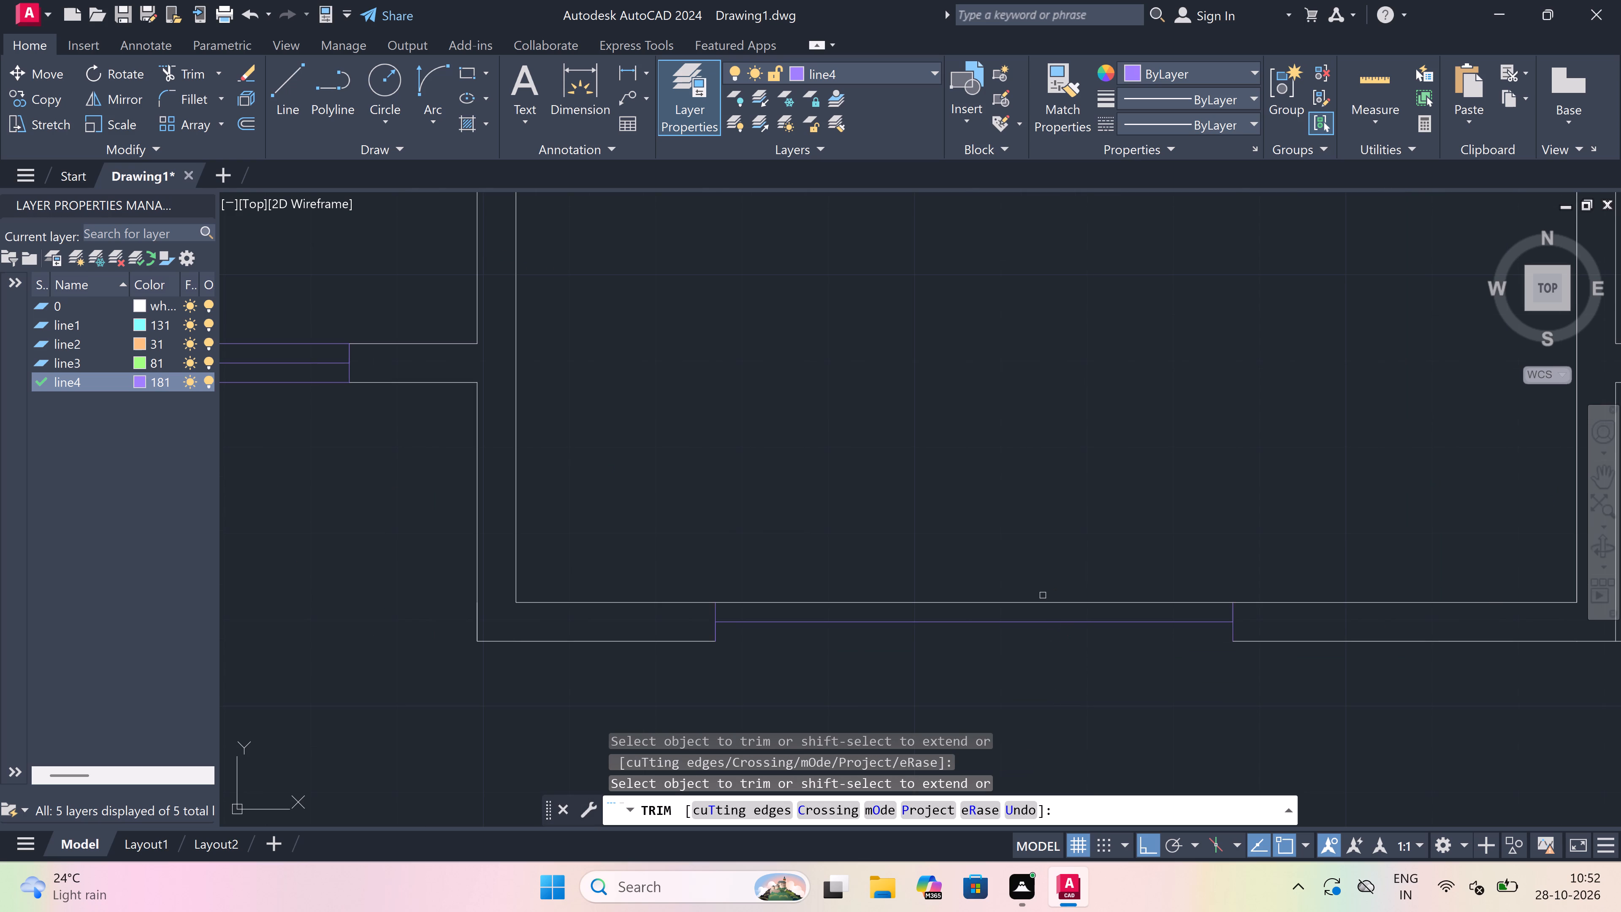
pyautogui.click(1042, 601)
pyautogui.press('Escape')
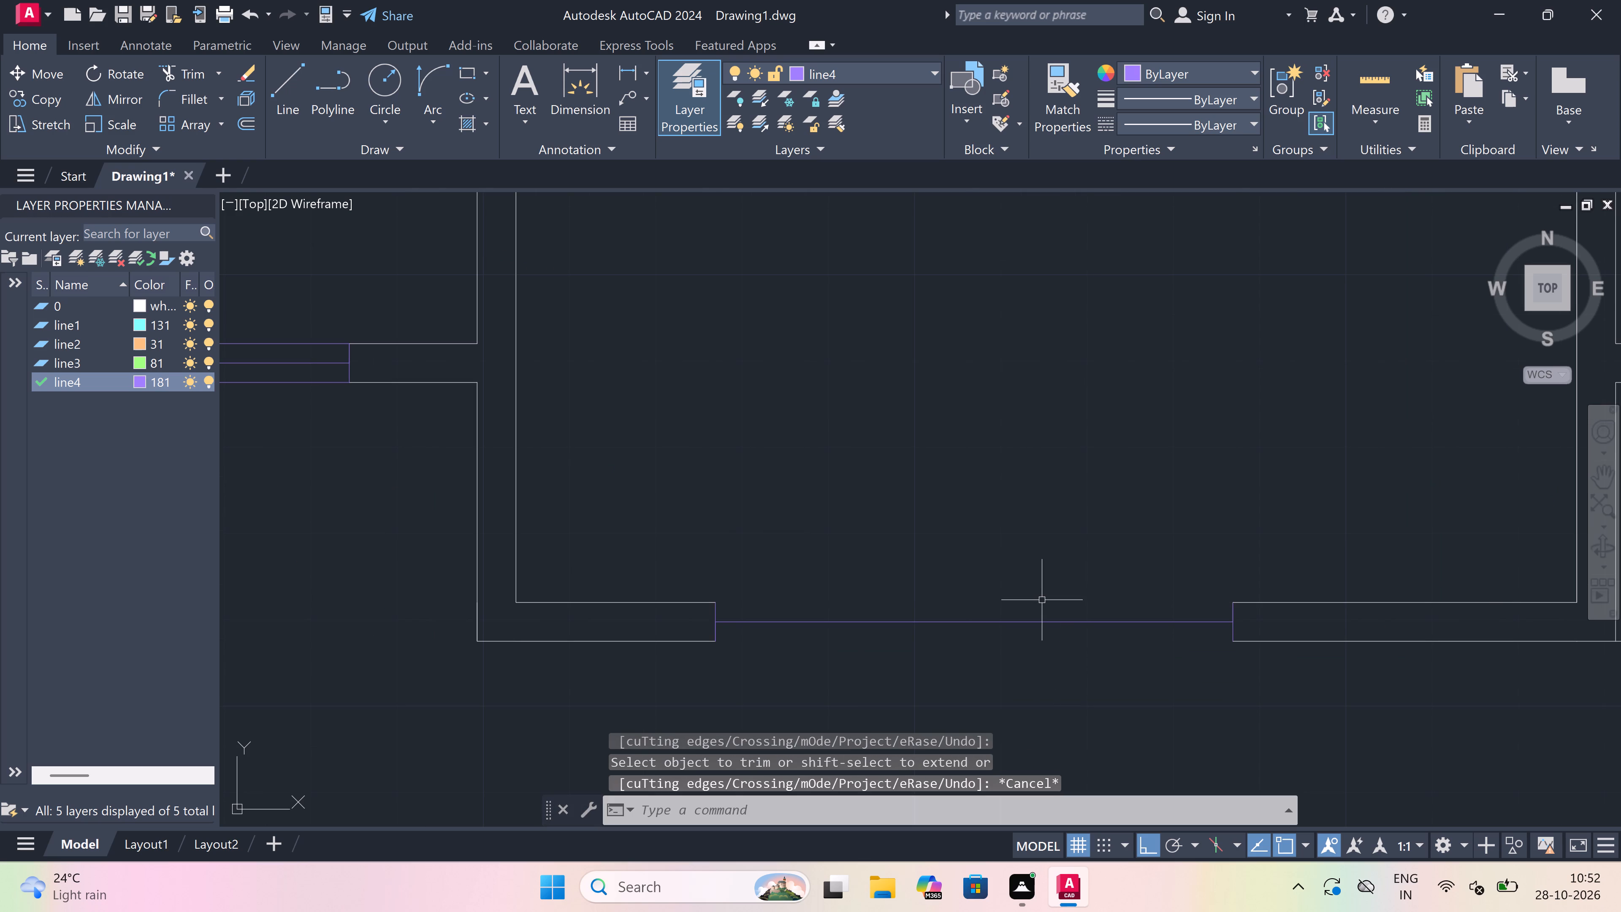
# Draw window lines on layer line4 along the outer and inner wall faces, joining the two end lines.
pyautogui.press('l')
pyautogui.press('space')
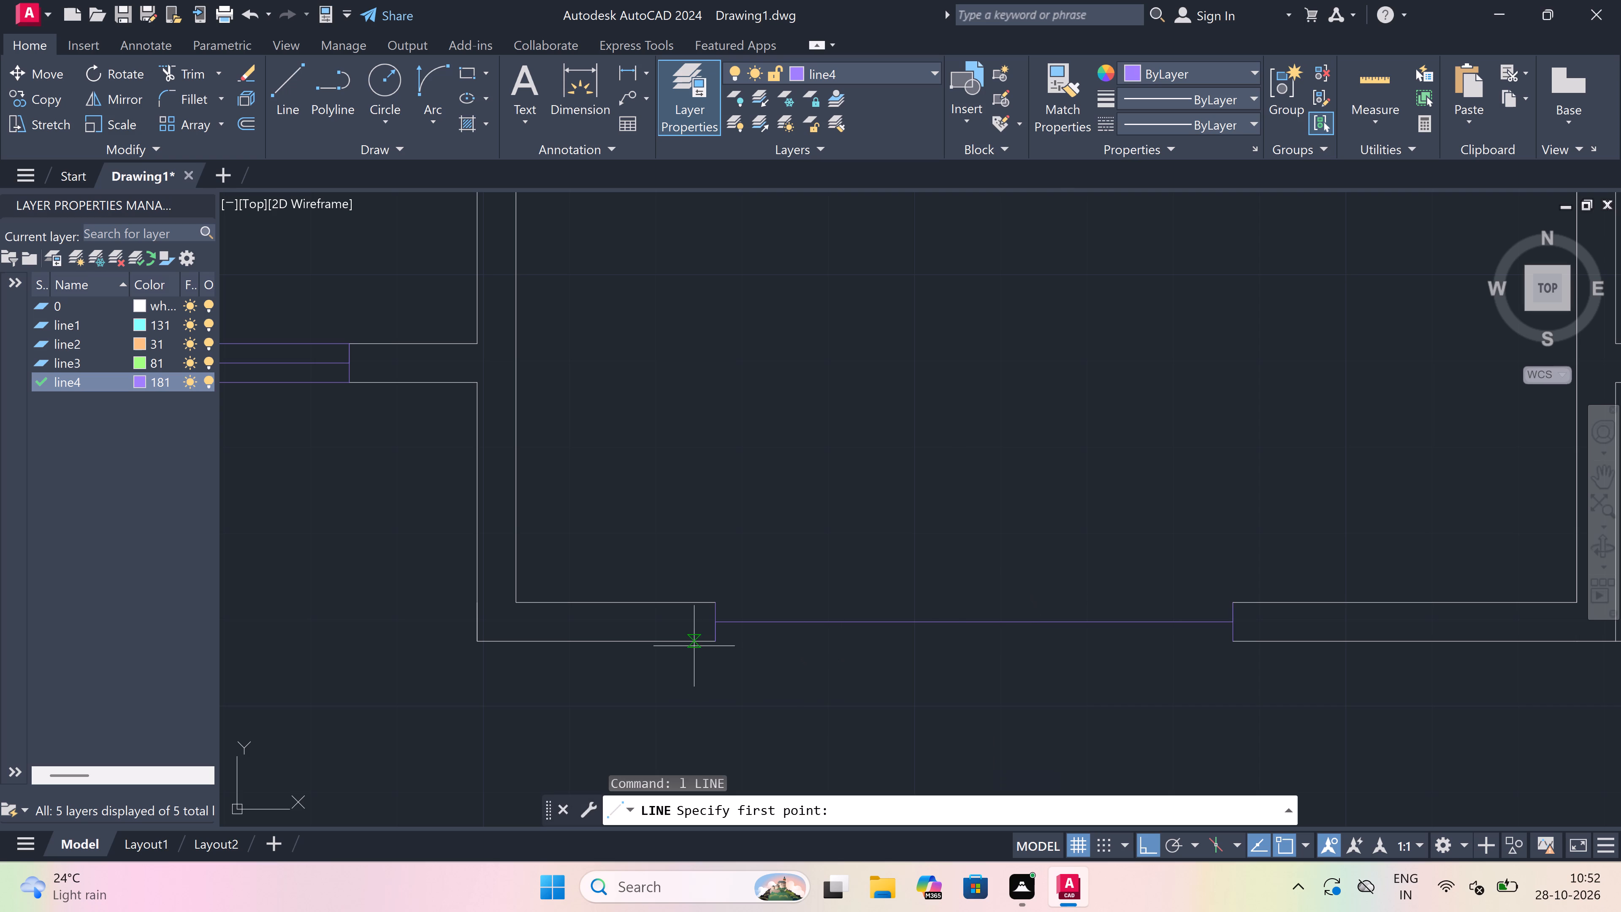
pyautogui.moveTo(712, 637); pyautogui.dragTo(739, 637)
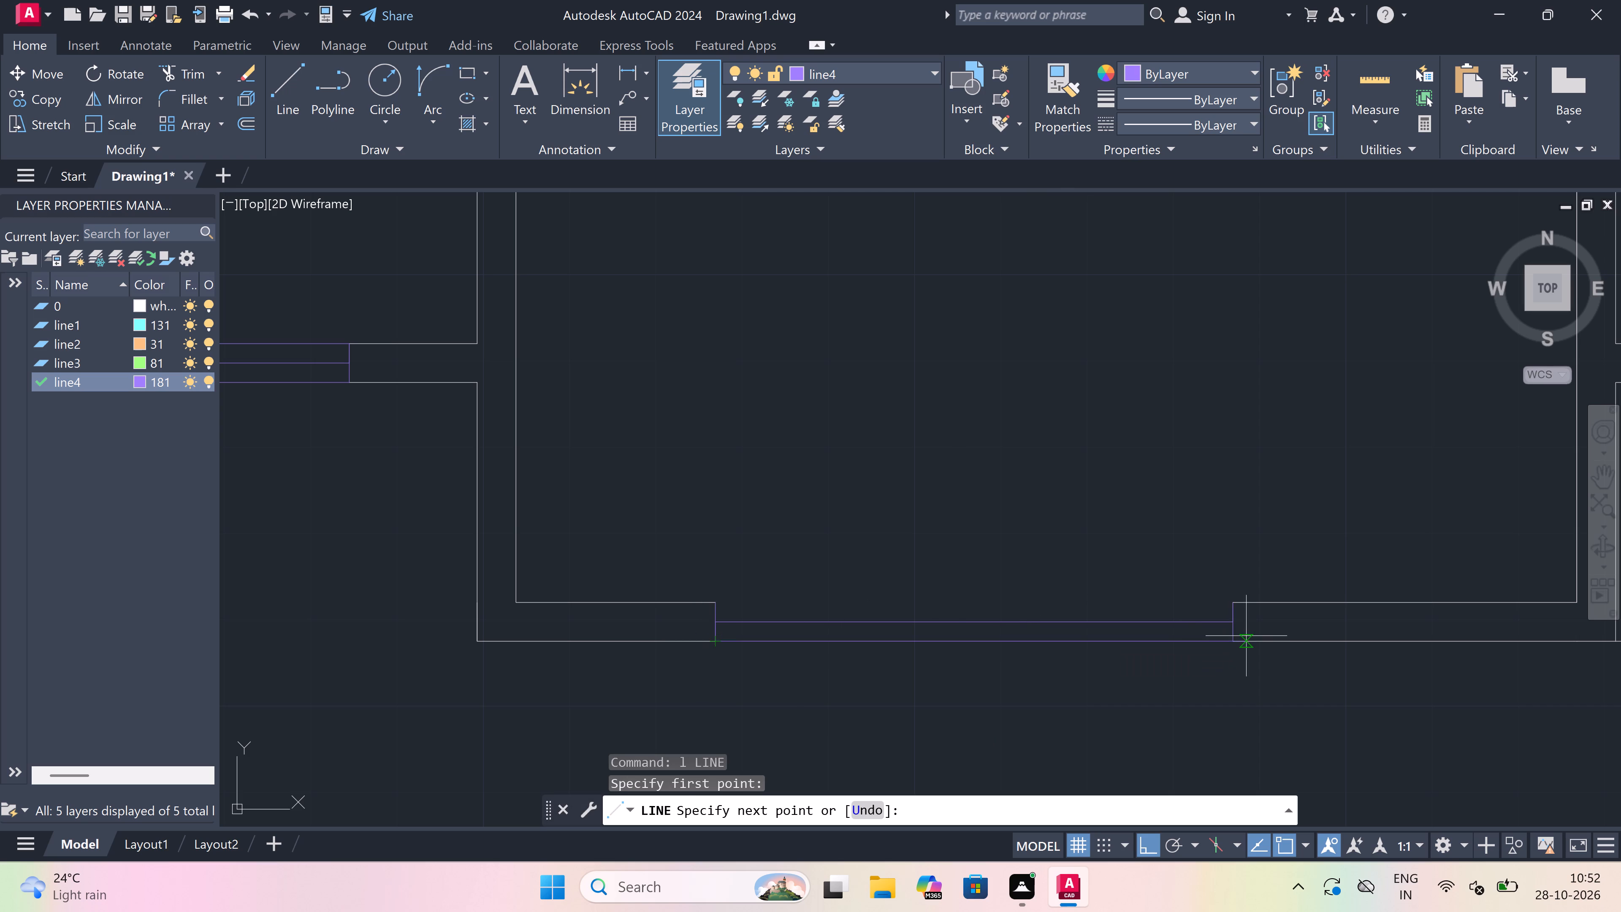
pyautogui.click(1229, 635)
pyautogui.press('Escape')
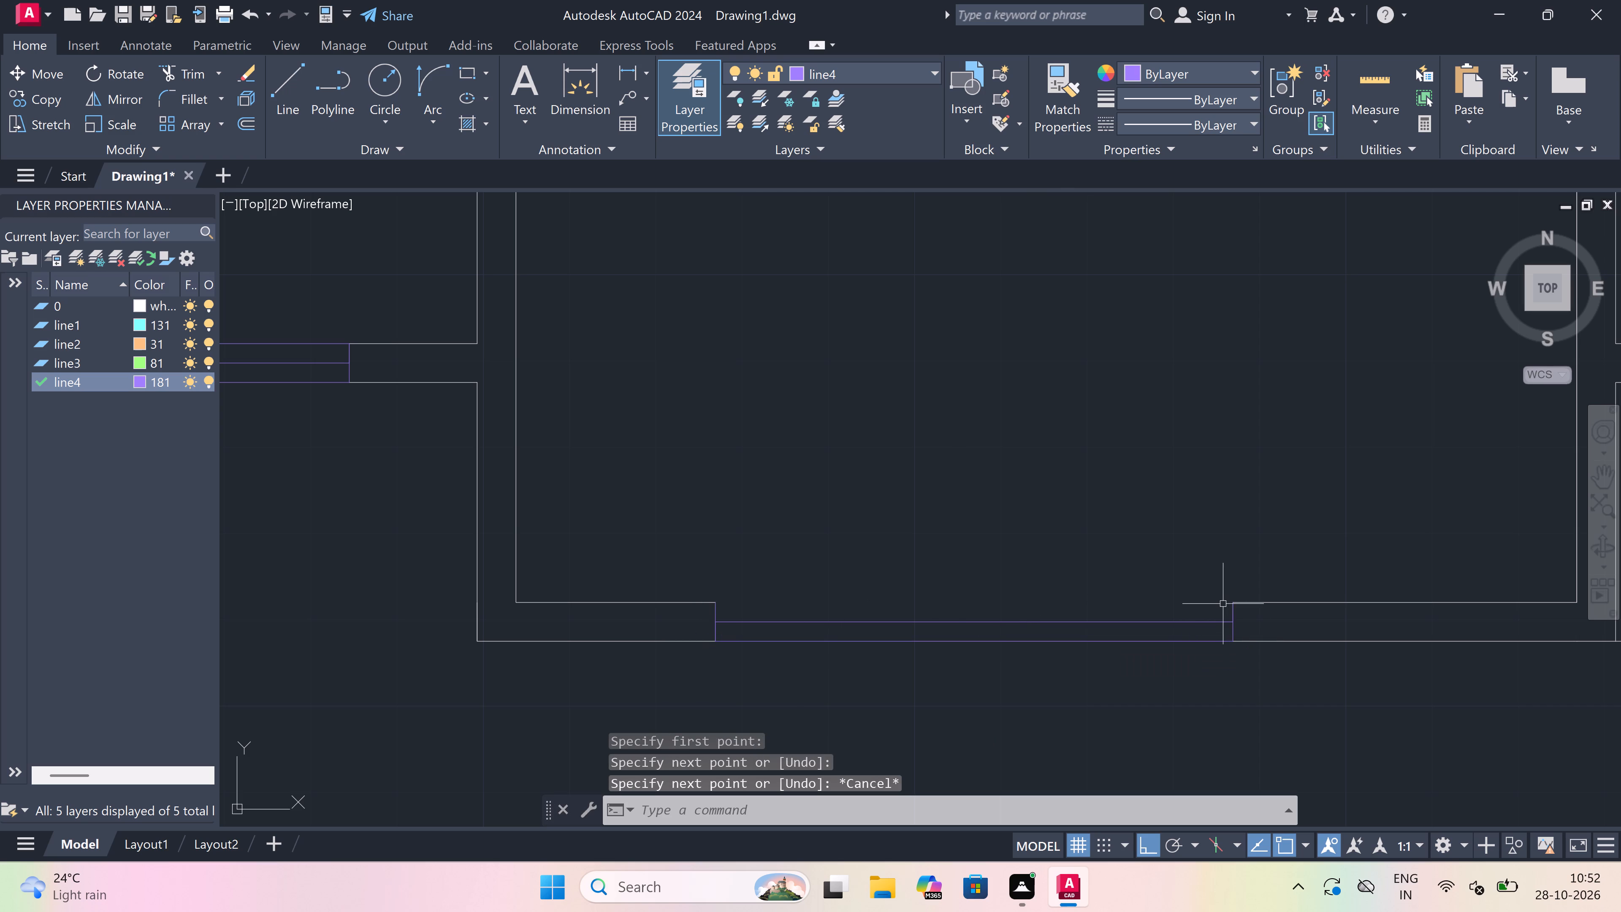
pyautogui.press('space')
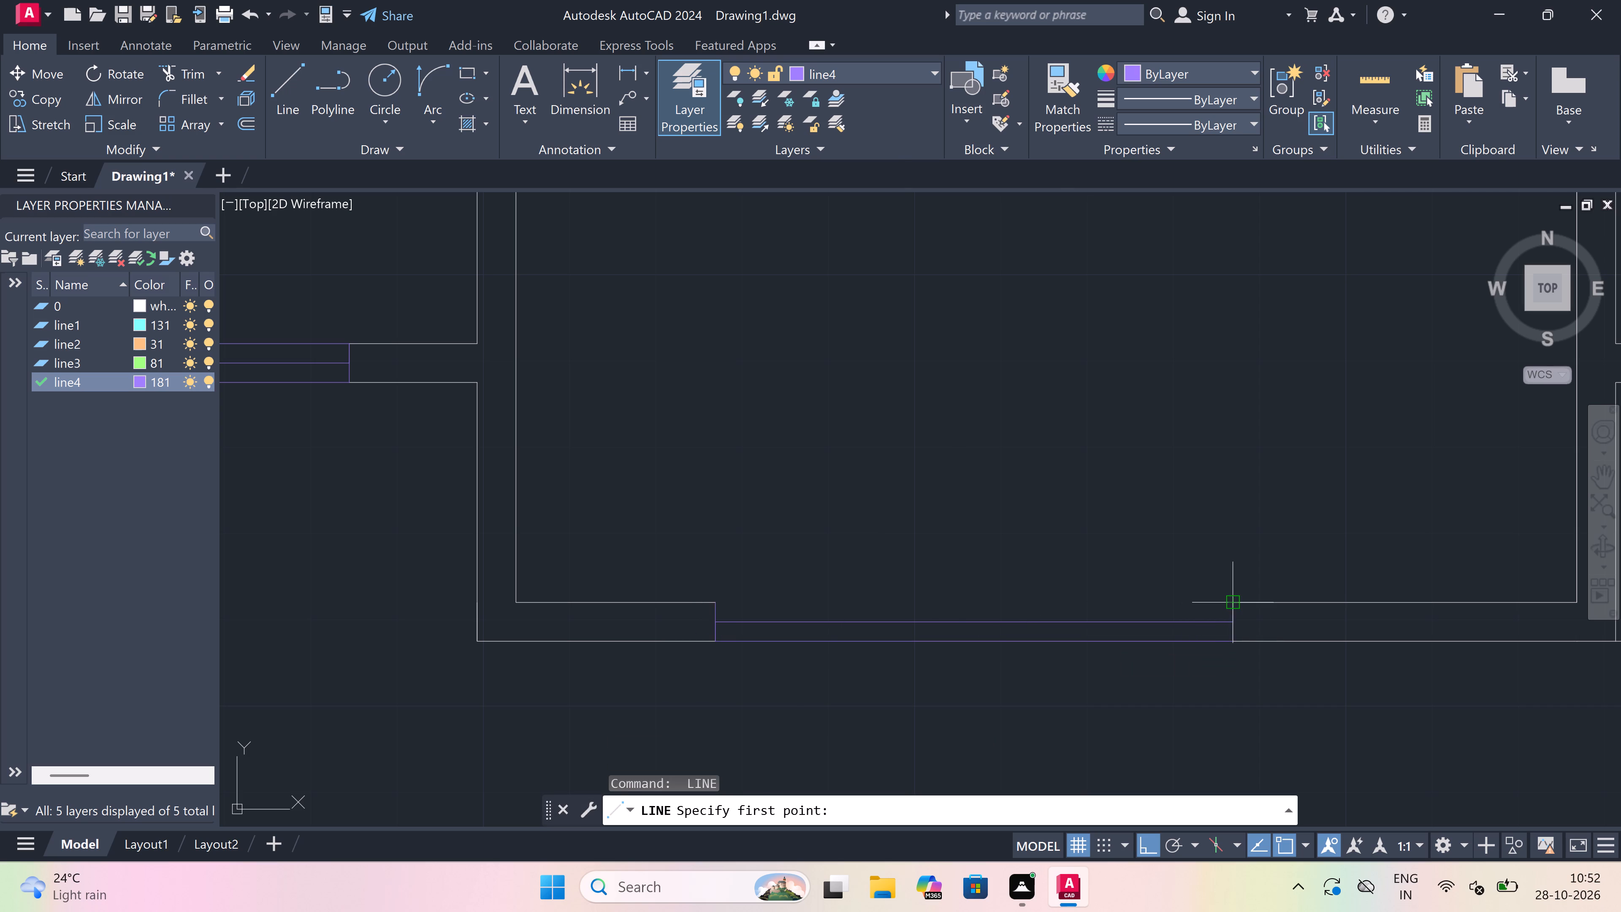
pyautogui.moveTo(1230, 603); pyautogui.dragTo(1210, 597)
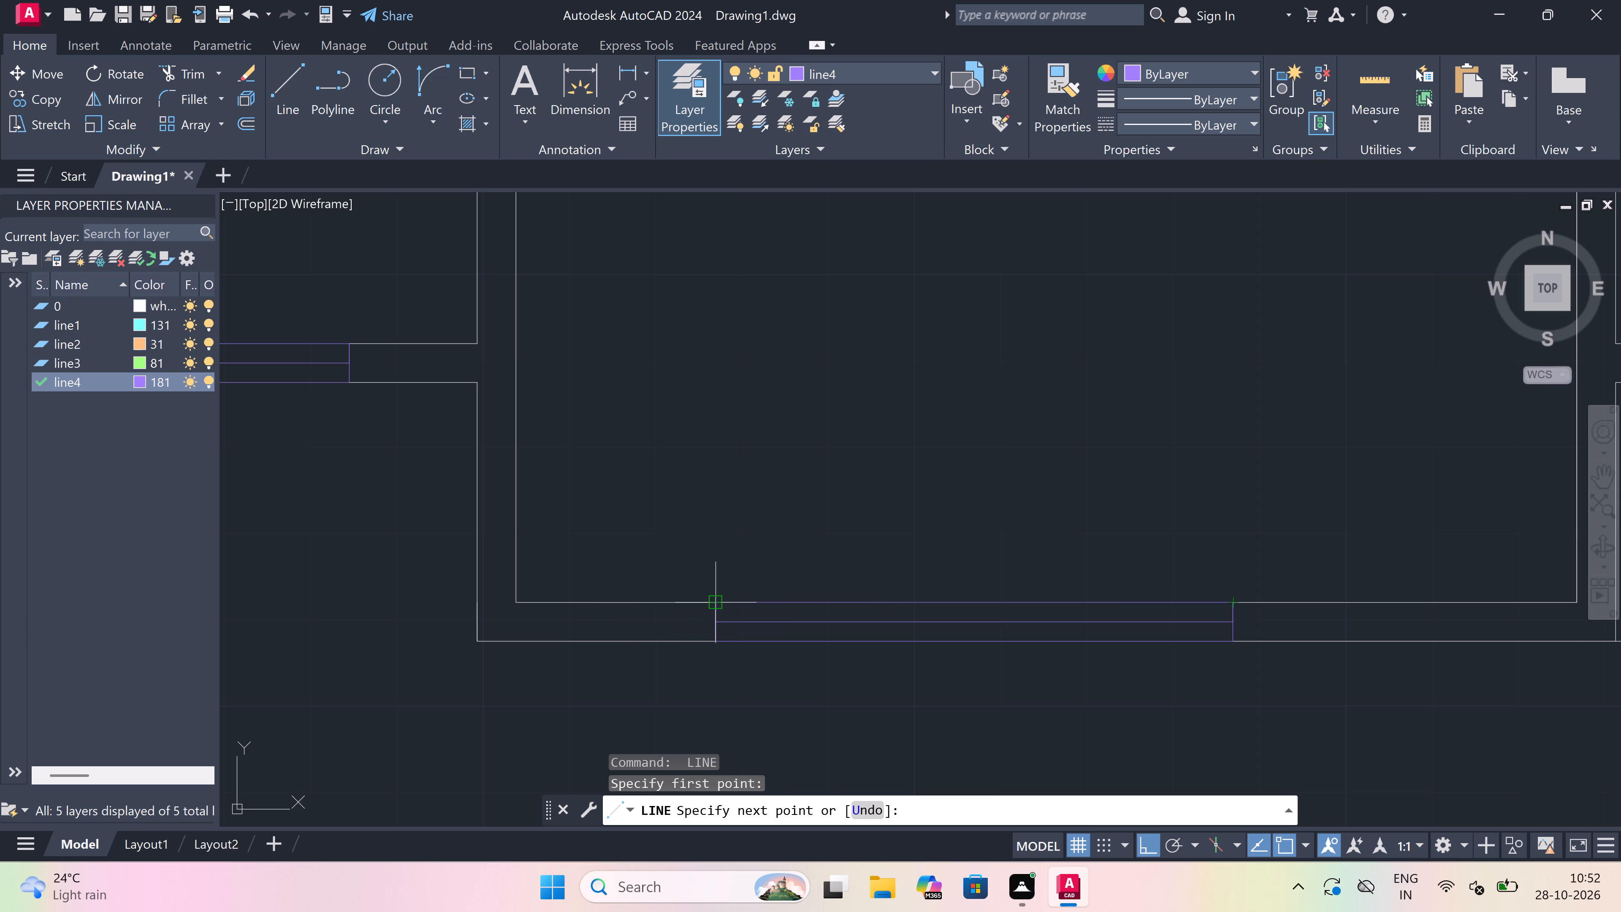
pyautogui.click(718, 599)
pyautogui.press('Escape')
# Start a multiline text label reading VERANDAH in the verandah south of the easternmost room, beside the door swing.
pyautogui.scroll(-3, 718, 597)
pyautogui.press('m')
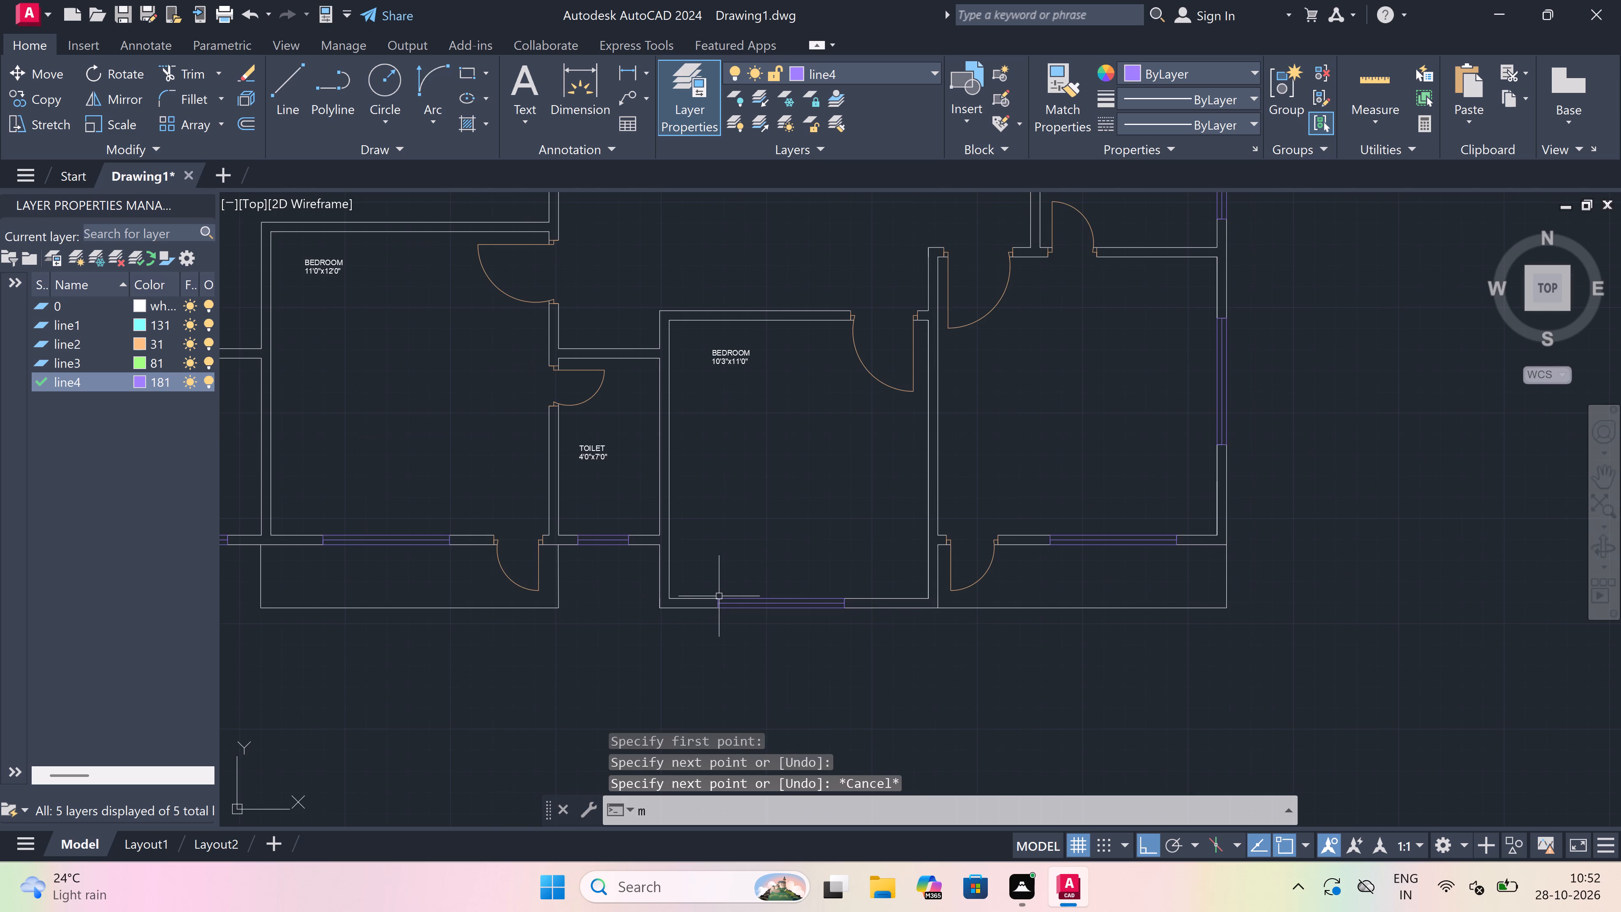
pyautogui.press('t')
pyautogui.press('space')
pyautogui.scroll(-2, 720, 596)
pyautogui.scroll(2, 821, 585)
pyautogui.scroll(2, 967, 598)
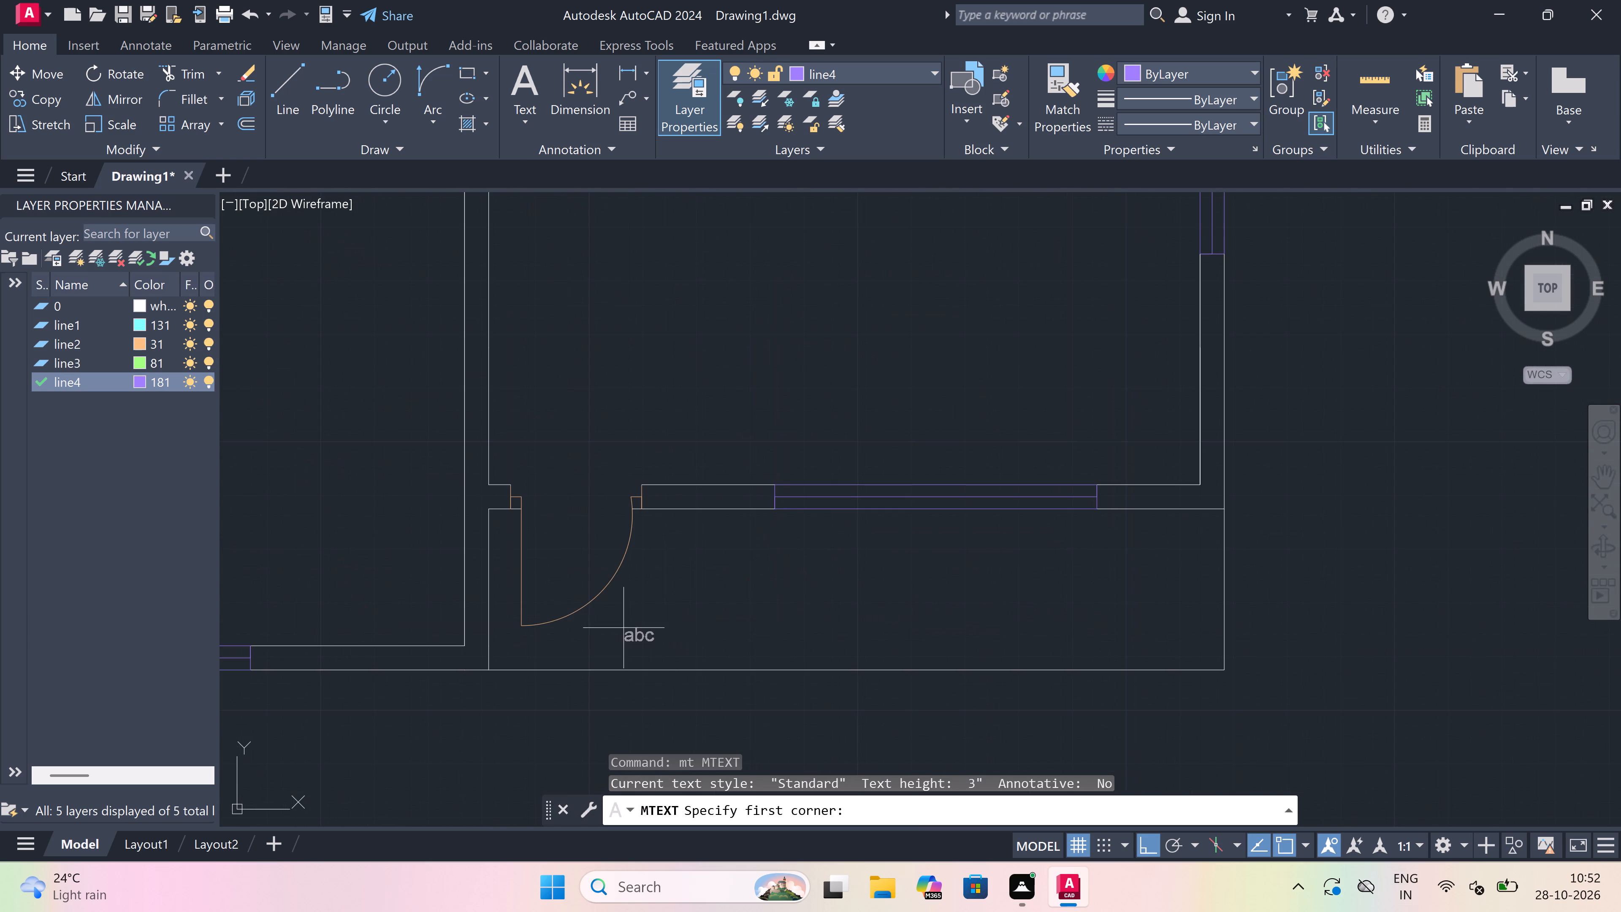
pyautogui.moveTo(679, 594); pyautogui.dragTo(698, 594)
pyautogui.click(1445, 593)
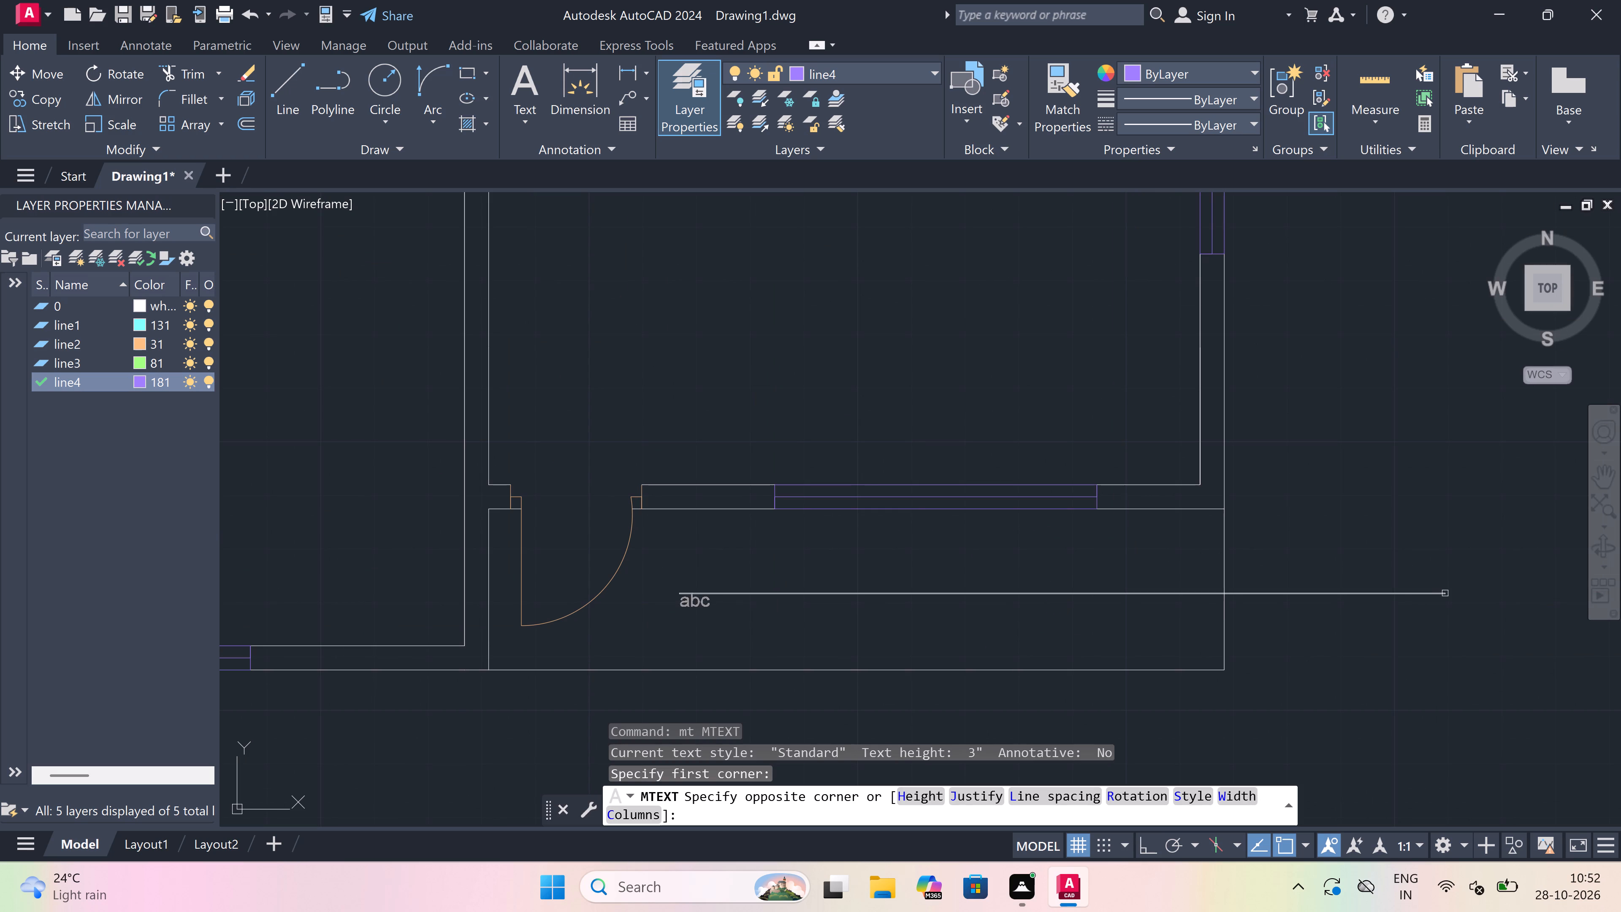
pyautogui.write('VERANDAH')
pyautogui.press('Return')
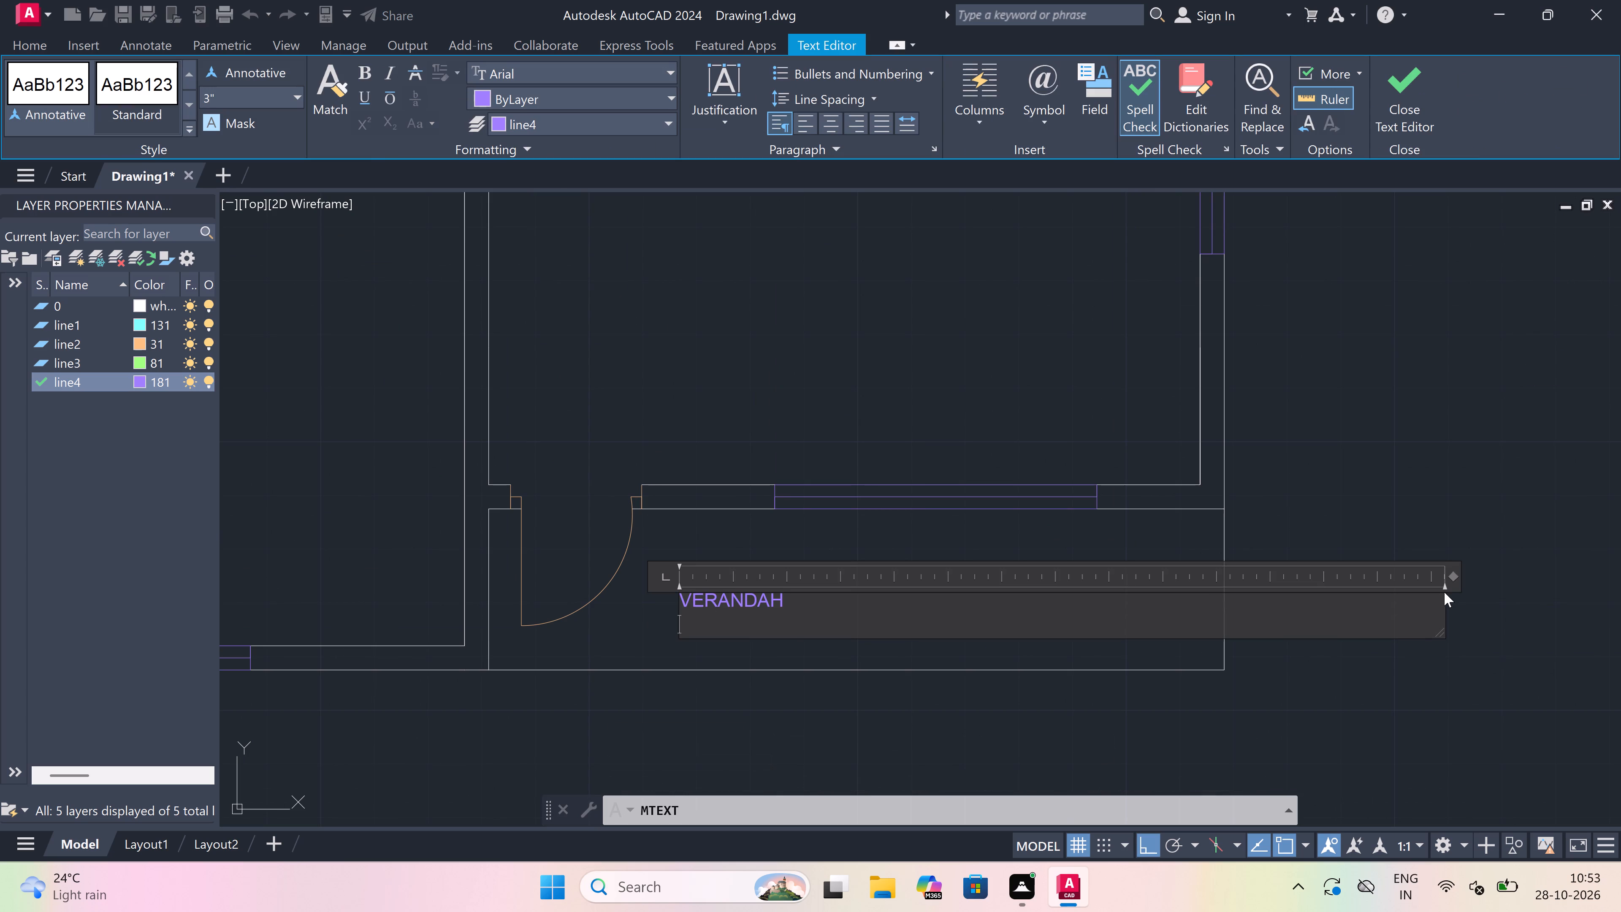
# Add the dimensions 11'5"x2'6" after the name VERANDAH, keeping the label on a single line.
pyautogui.press('space')
pyautogui.press('BackSpace')
pyautogui.press('space')
pyautogui.press('BackSpace')
pyautogui.press('BackSpace')
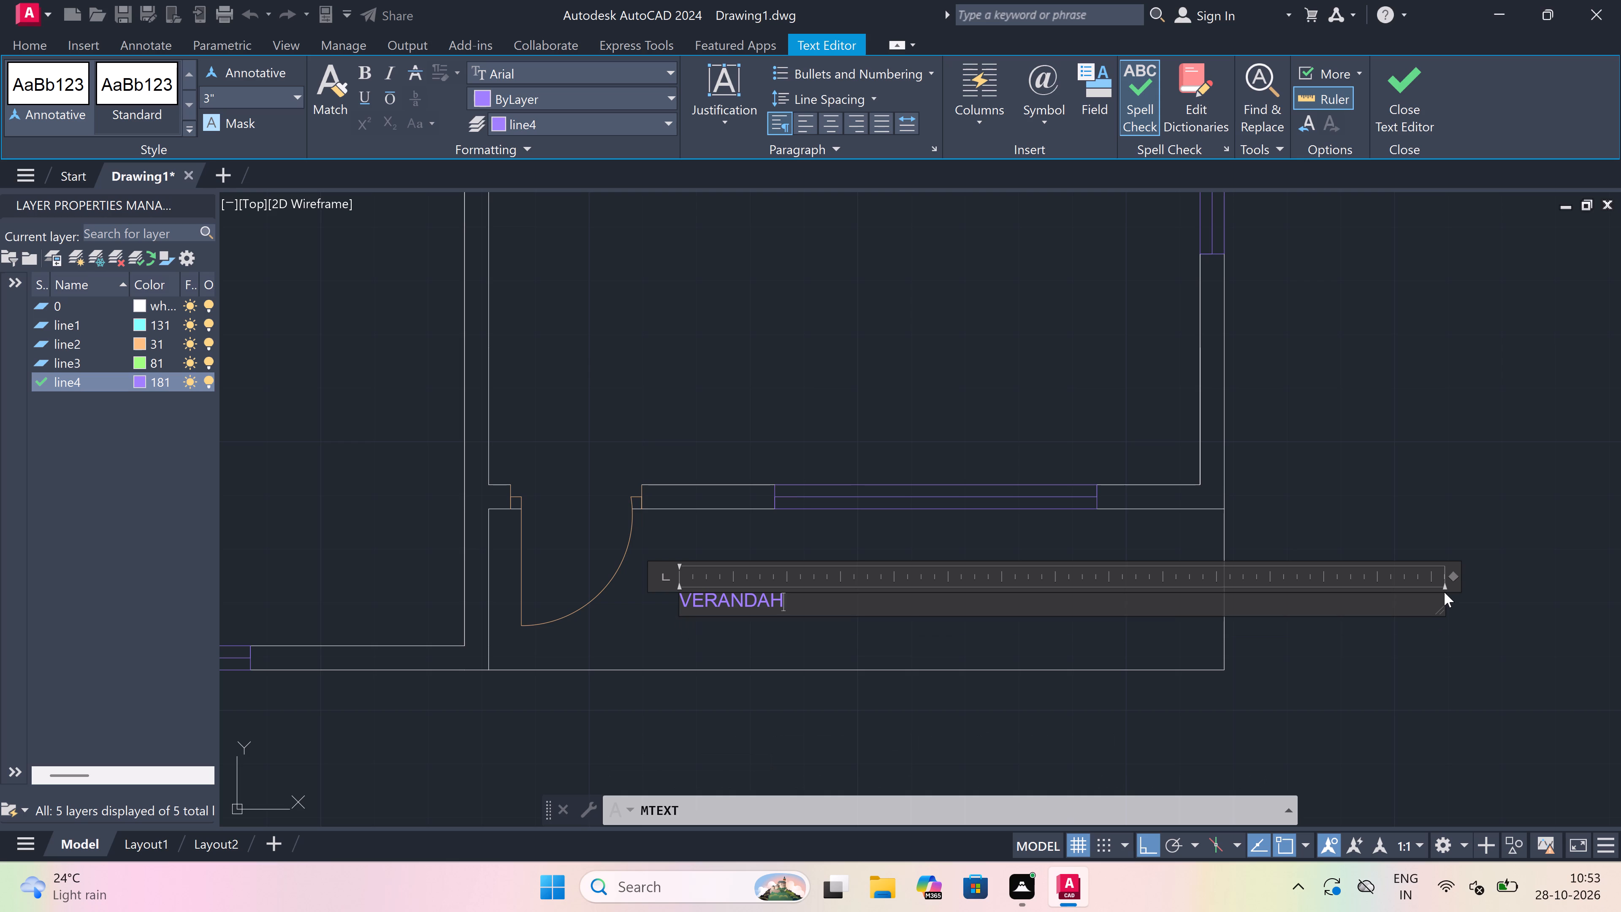
pyautogui.press('space')
pyautogui.press('space')
pyautogui.write('11')
pyautogui.write("'5")
pyautogui.hotkey('shift', '"')
pyautogui.press('x')
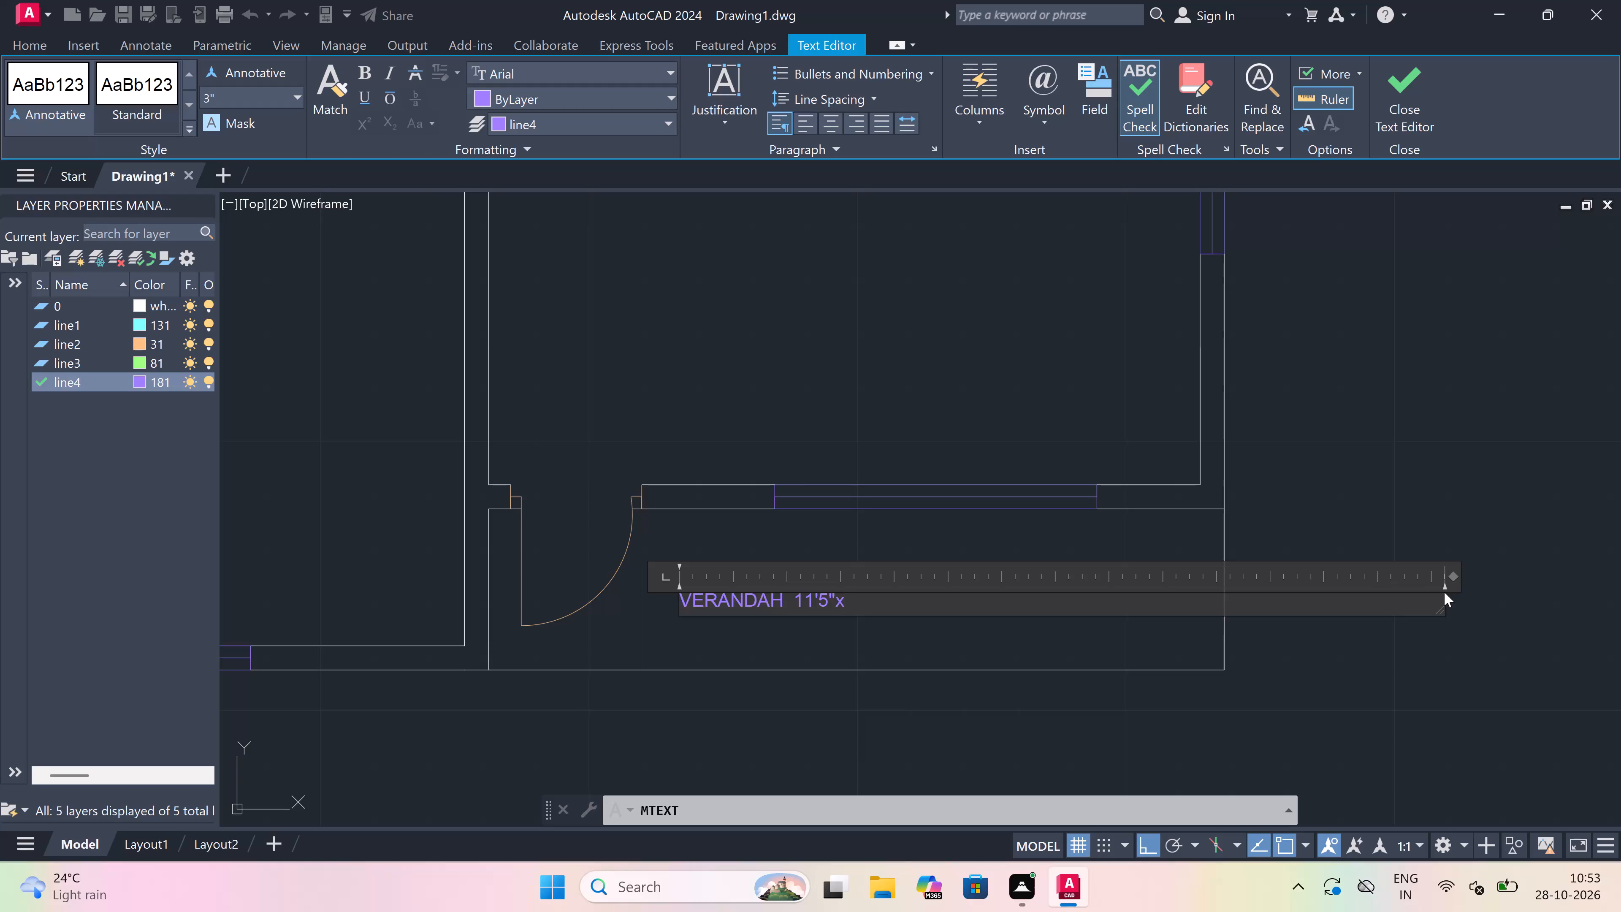
pyautogui.press('2')
pyautogui.write("'6")
pyautogui.hotkey('shift', '"')
# Assign the verandah label to layer 0 and finish the text.
pyautogui.click(594, 128)
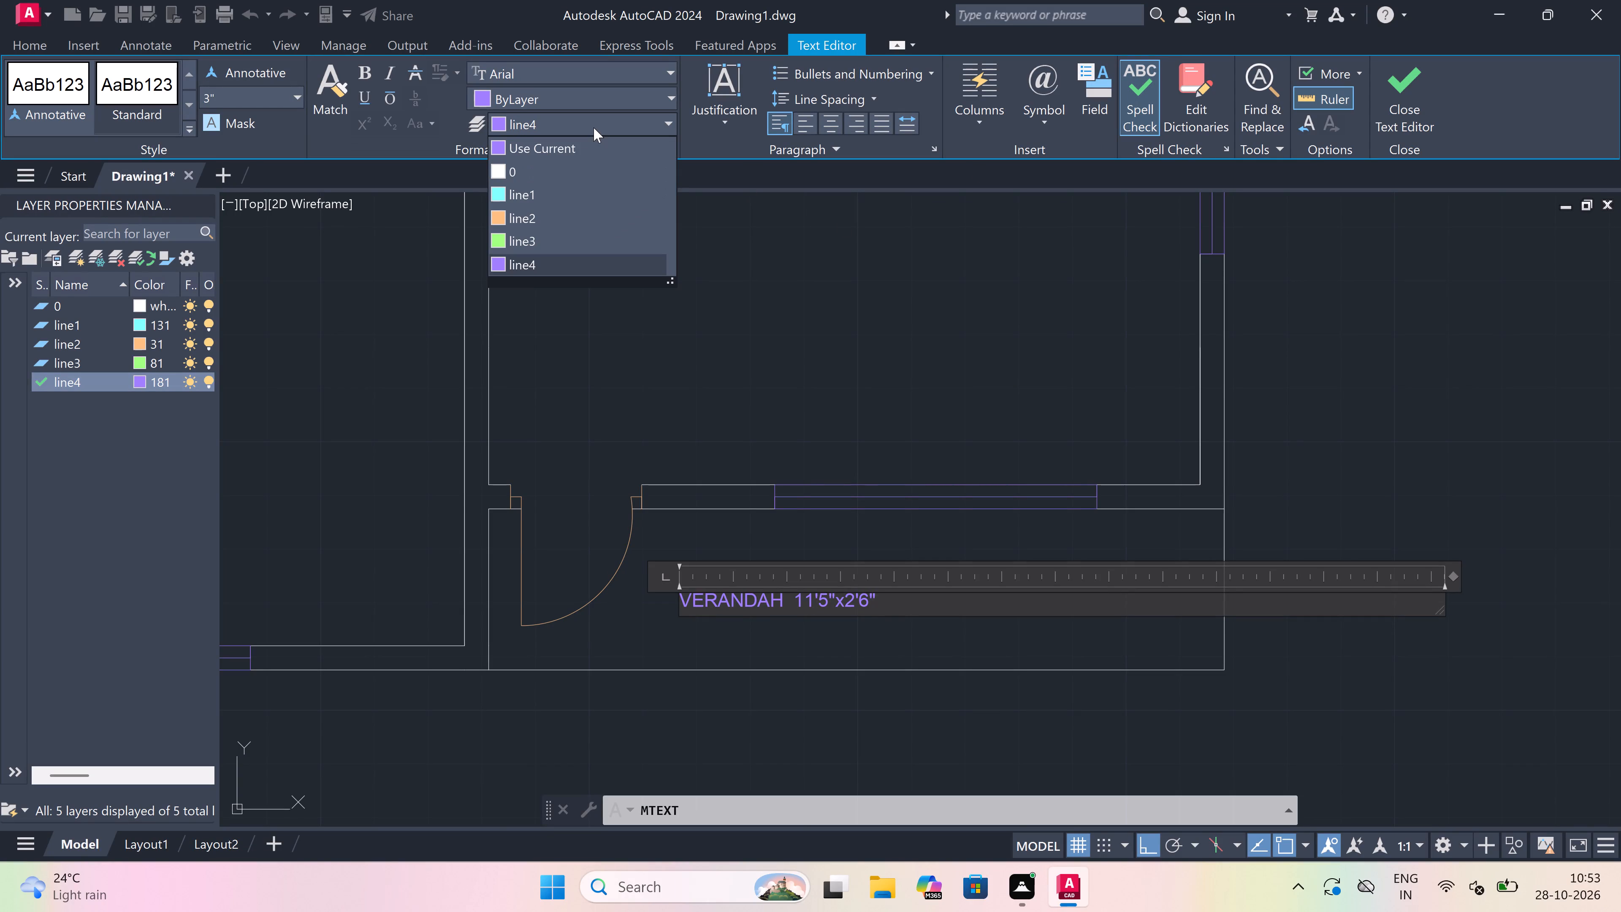
pyautogui.click(594, 165)
pyautogui.click(946, 637)
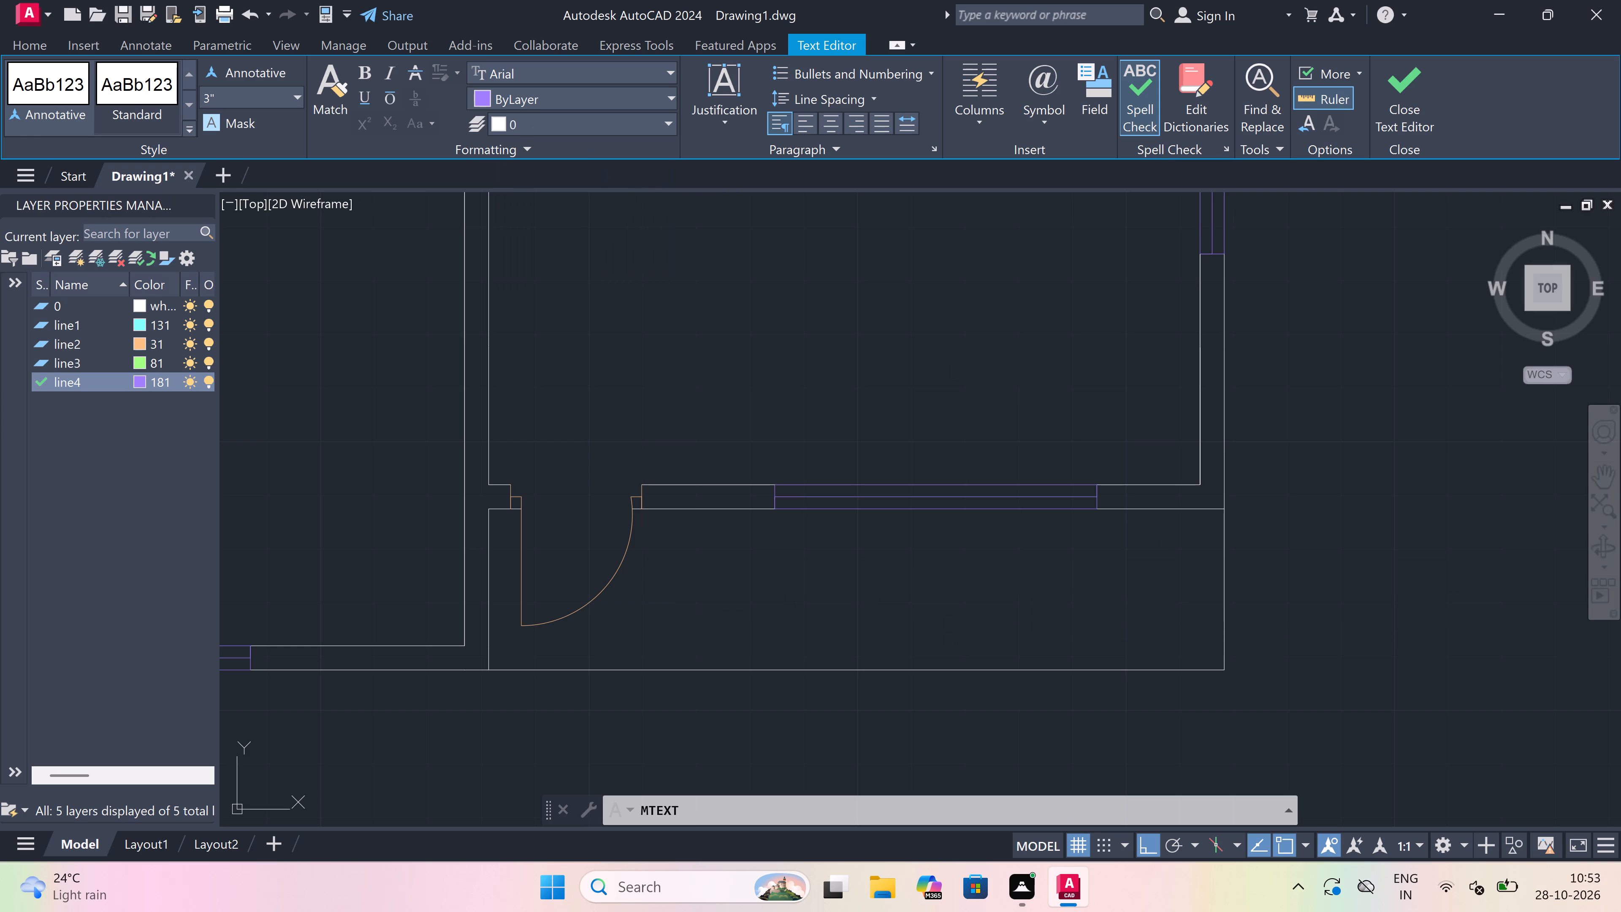
# Start a multiline text label reading BEDROOM in the easternmost room, just south of its north wall between the doors.
pyautogui.press('space')
pyautogui.scroll(-5, 942, 635)
pyautogui.scroll(5, 937, 556)
pyautogui.moveTo(787, 563); pyautogui.dragTo(949, 560)
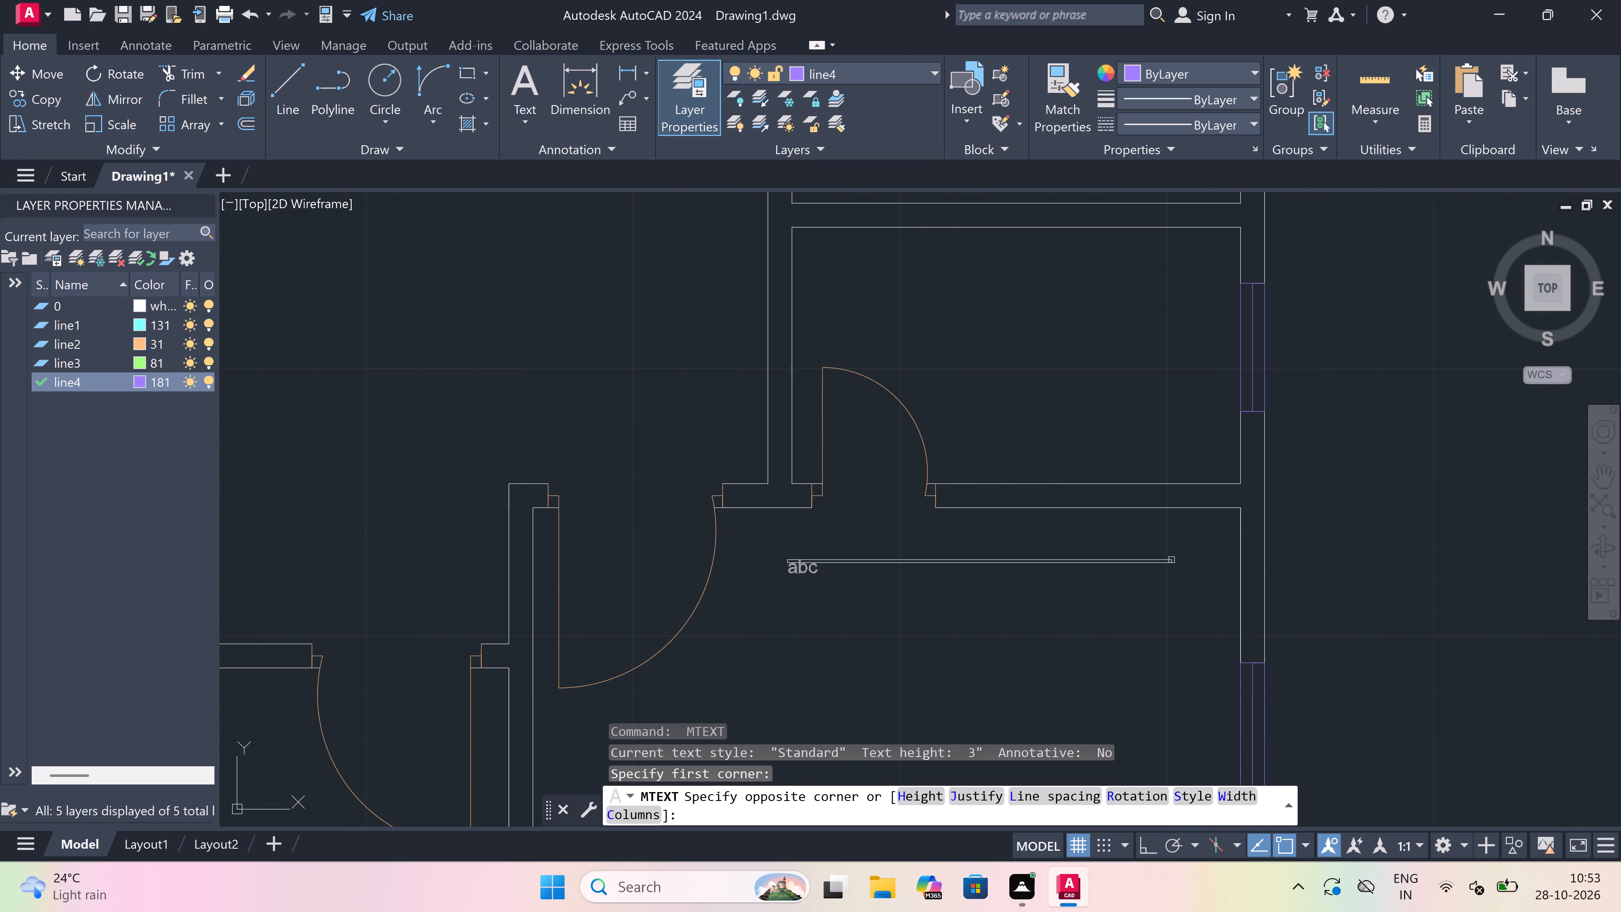
pyautogui.click(1418, 562)
pyautogui.scroll(2, 756, 537)
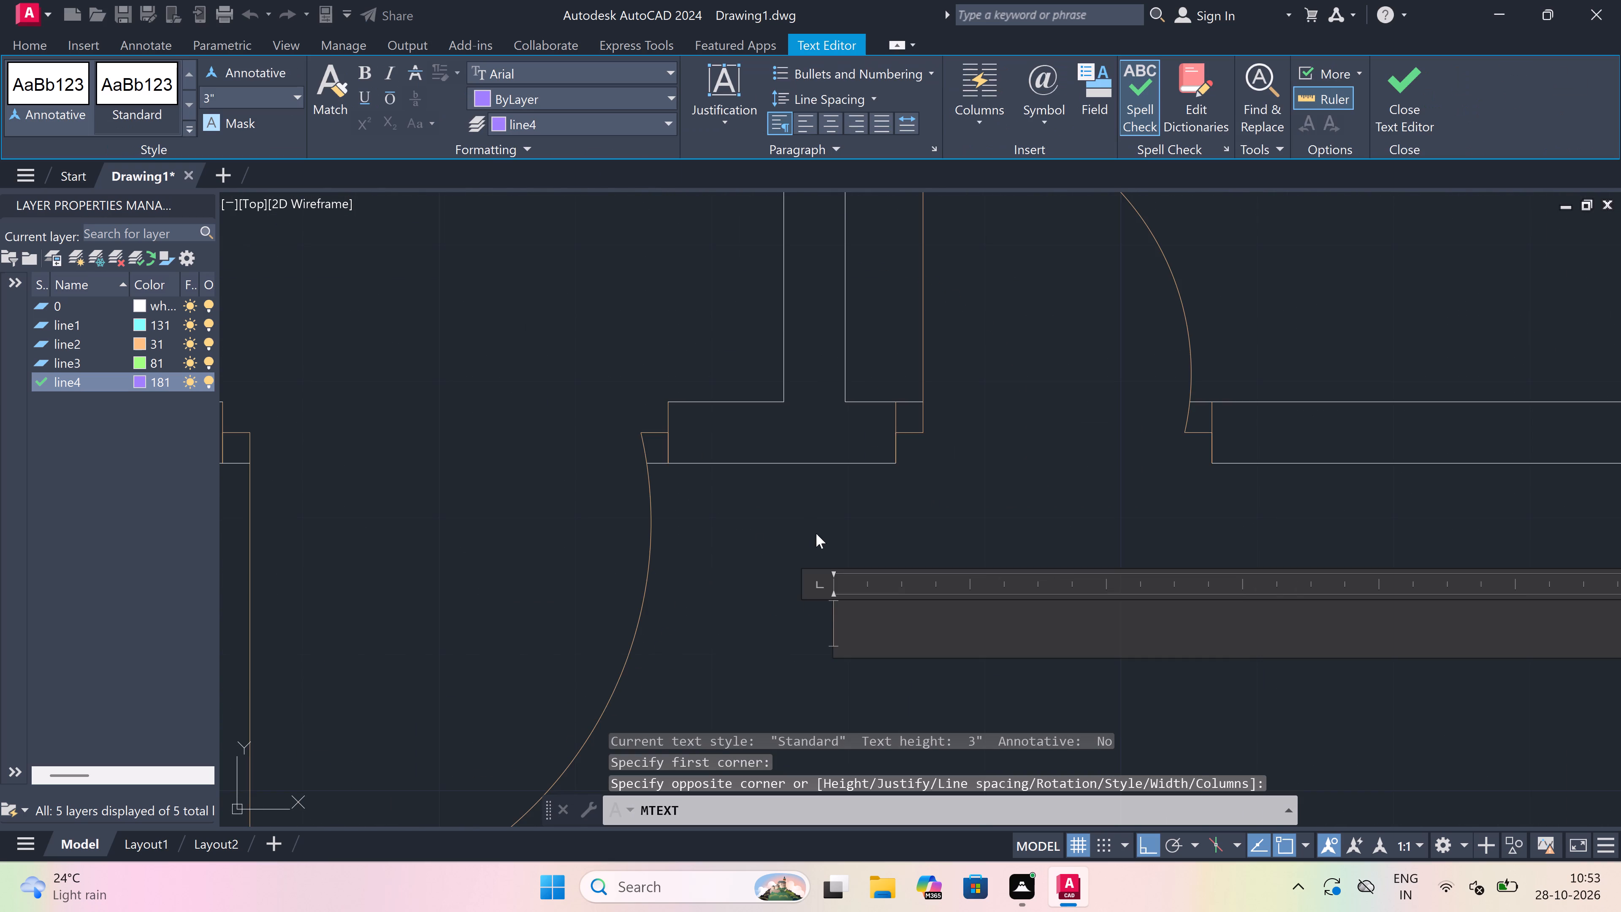
pyautogui.scroll(-2, 816, 533)
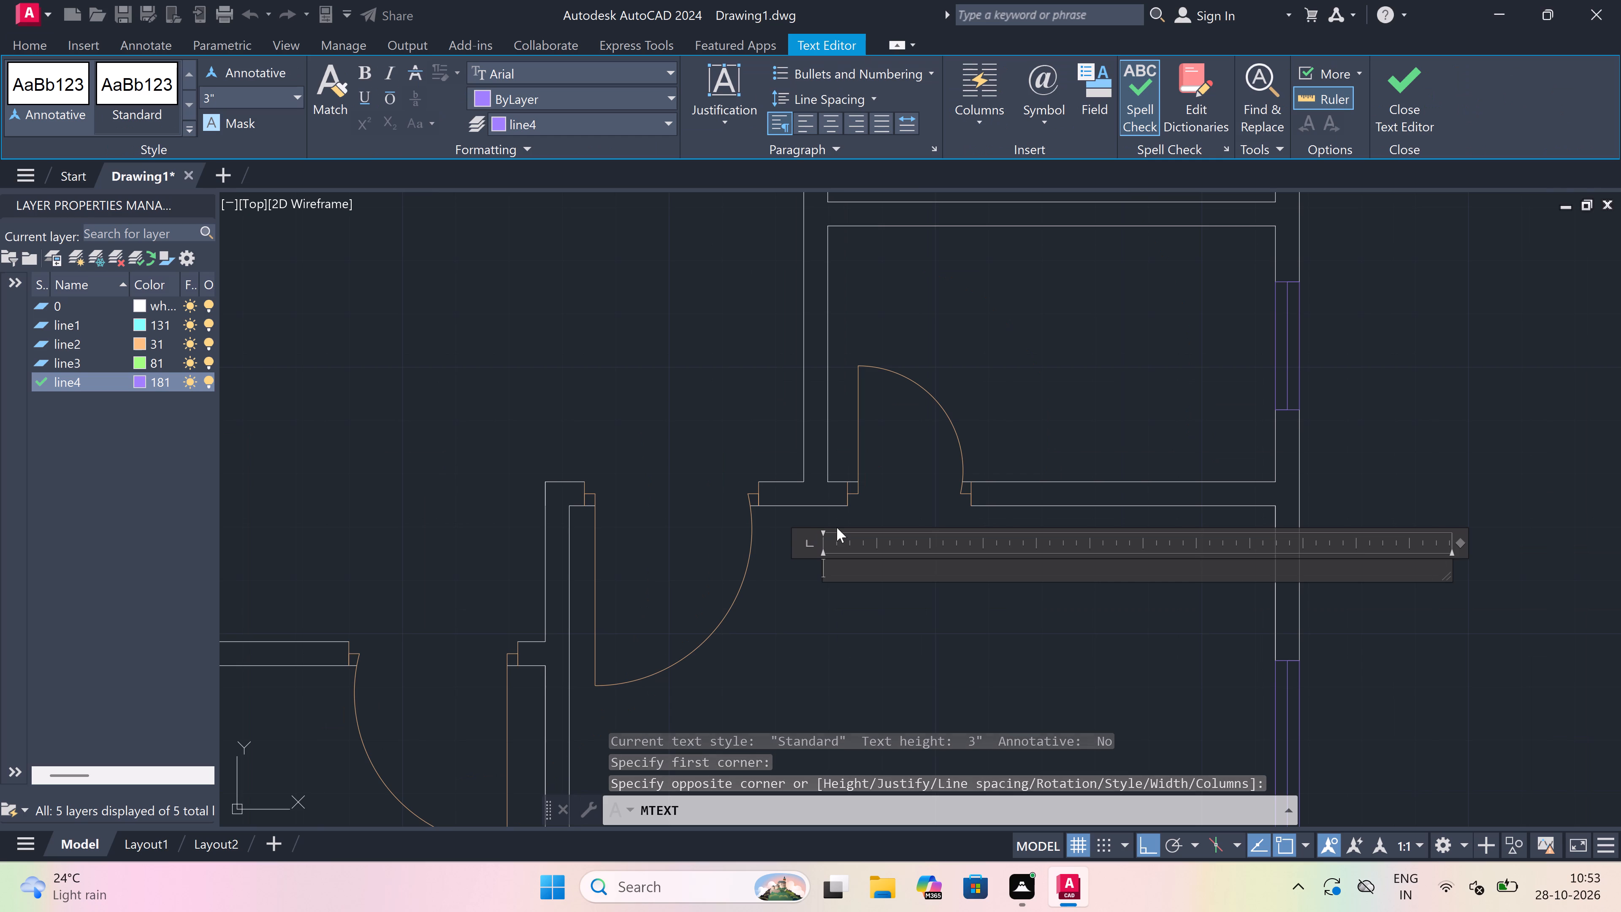
pyautogui.write('BEDROOM')
pyautogui.press('Return')
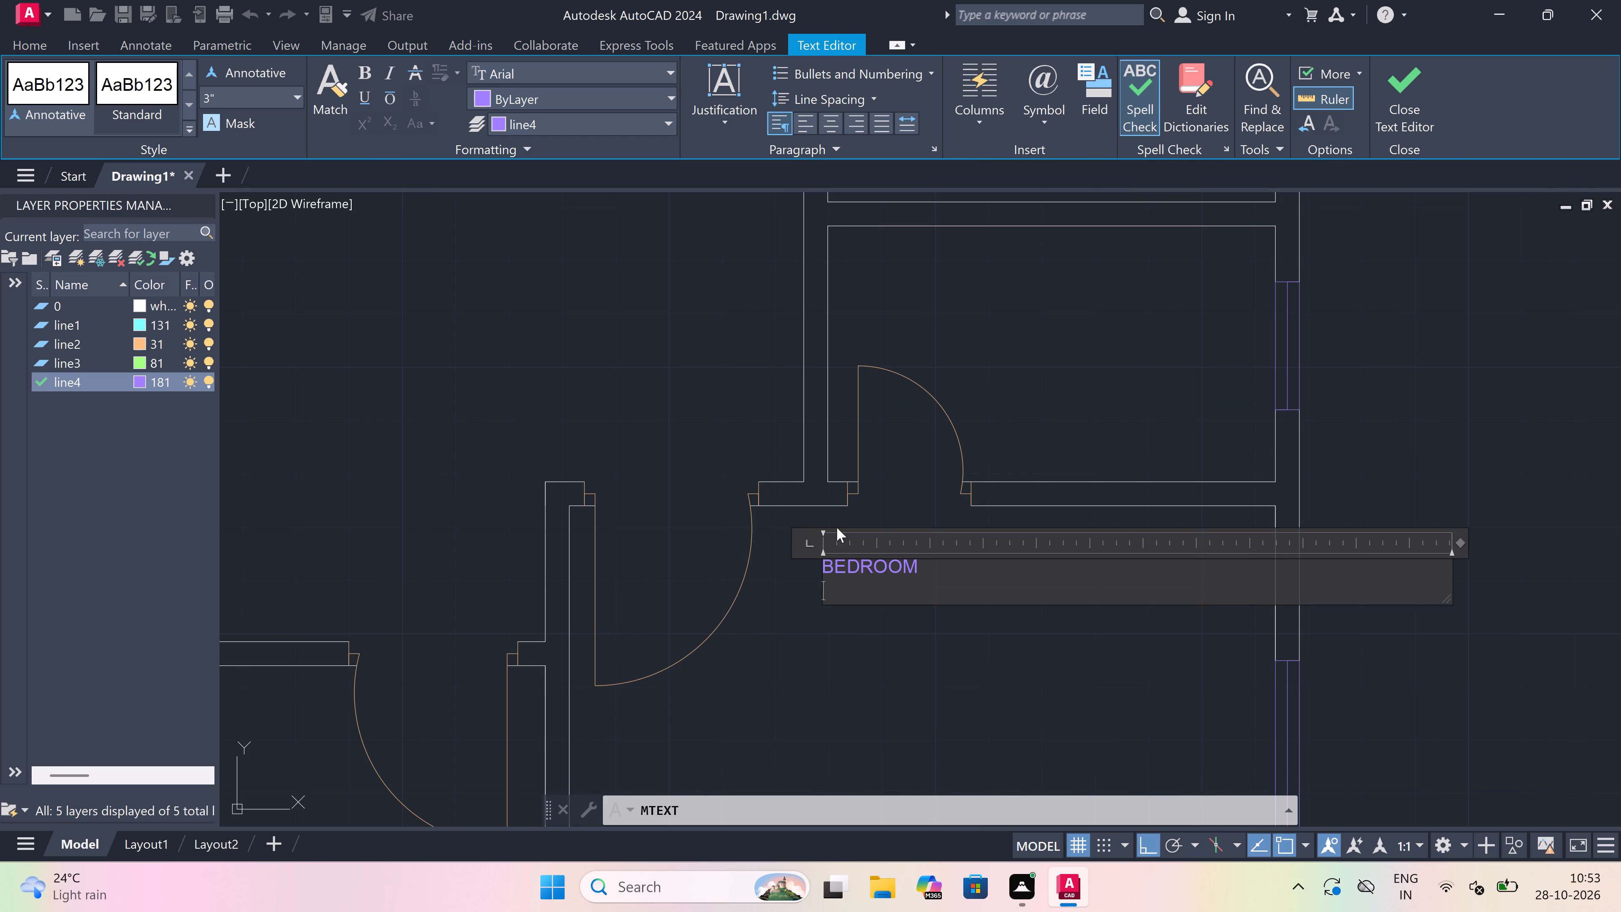
# Add the dimensions 10'3"x11'0" as the second line of the new bedroom label.
pyautogui.press('1')
pyautogui.write("0'3")
pyautogui.write('"x')
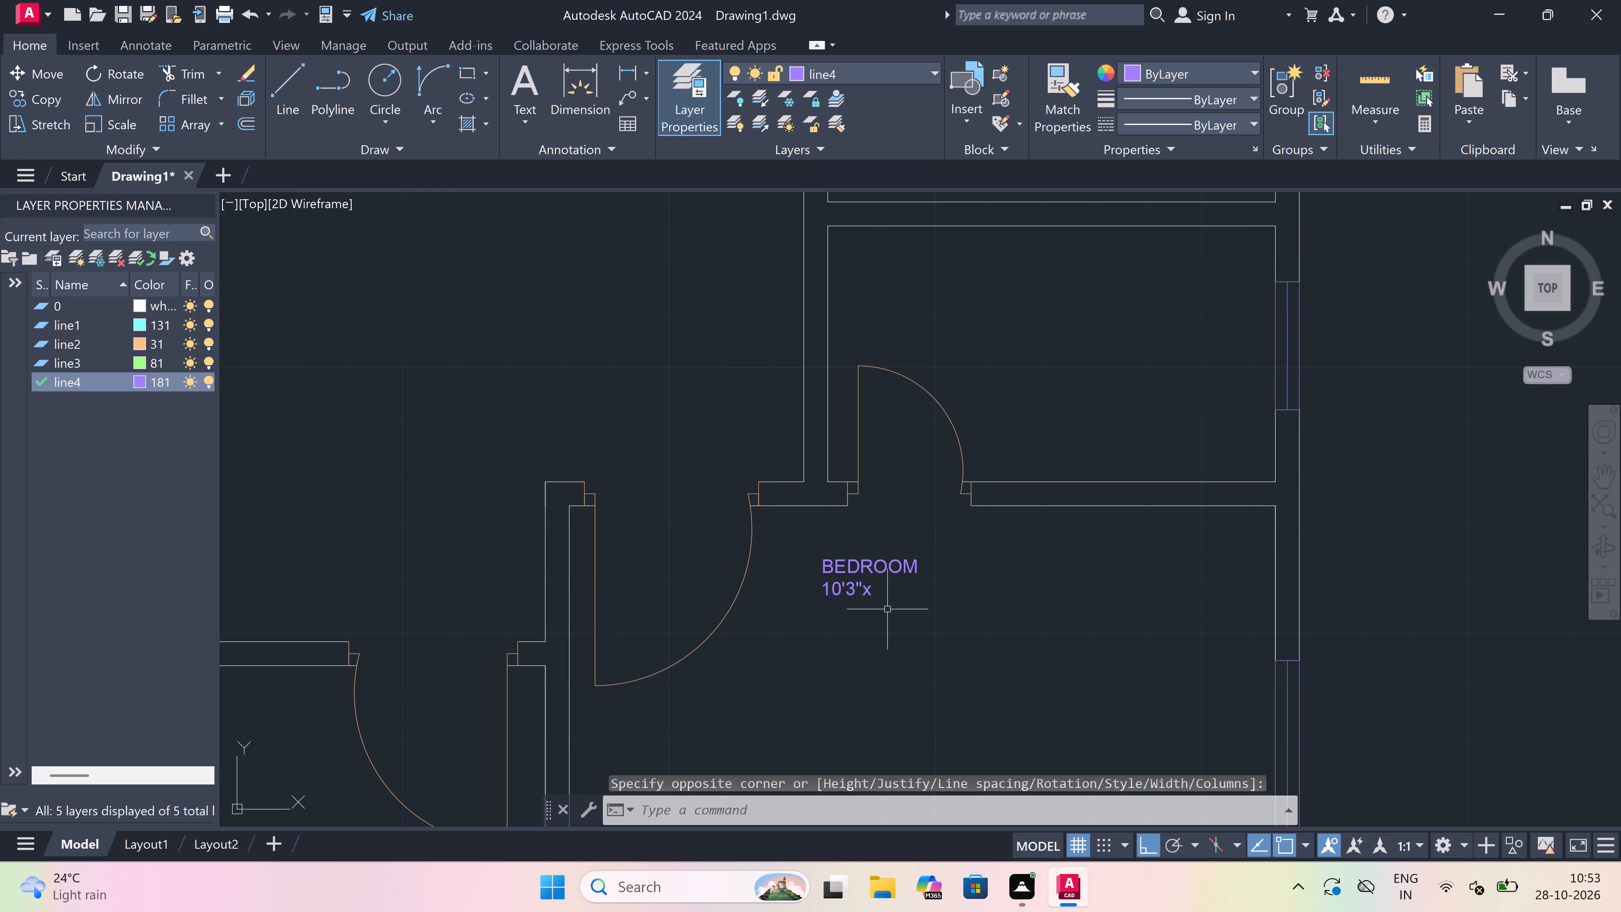
pyautogui.doubleClick(851, 569)
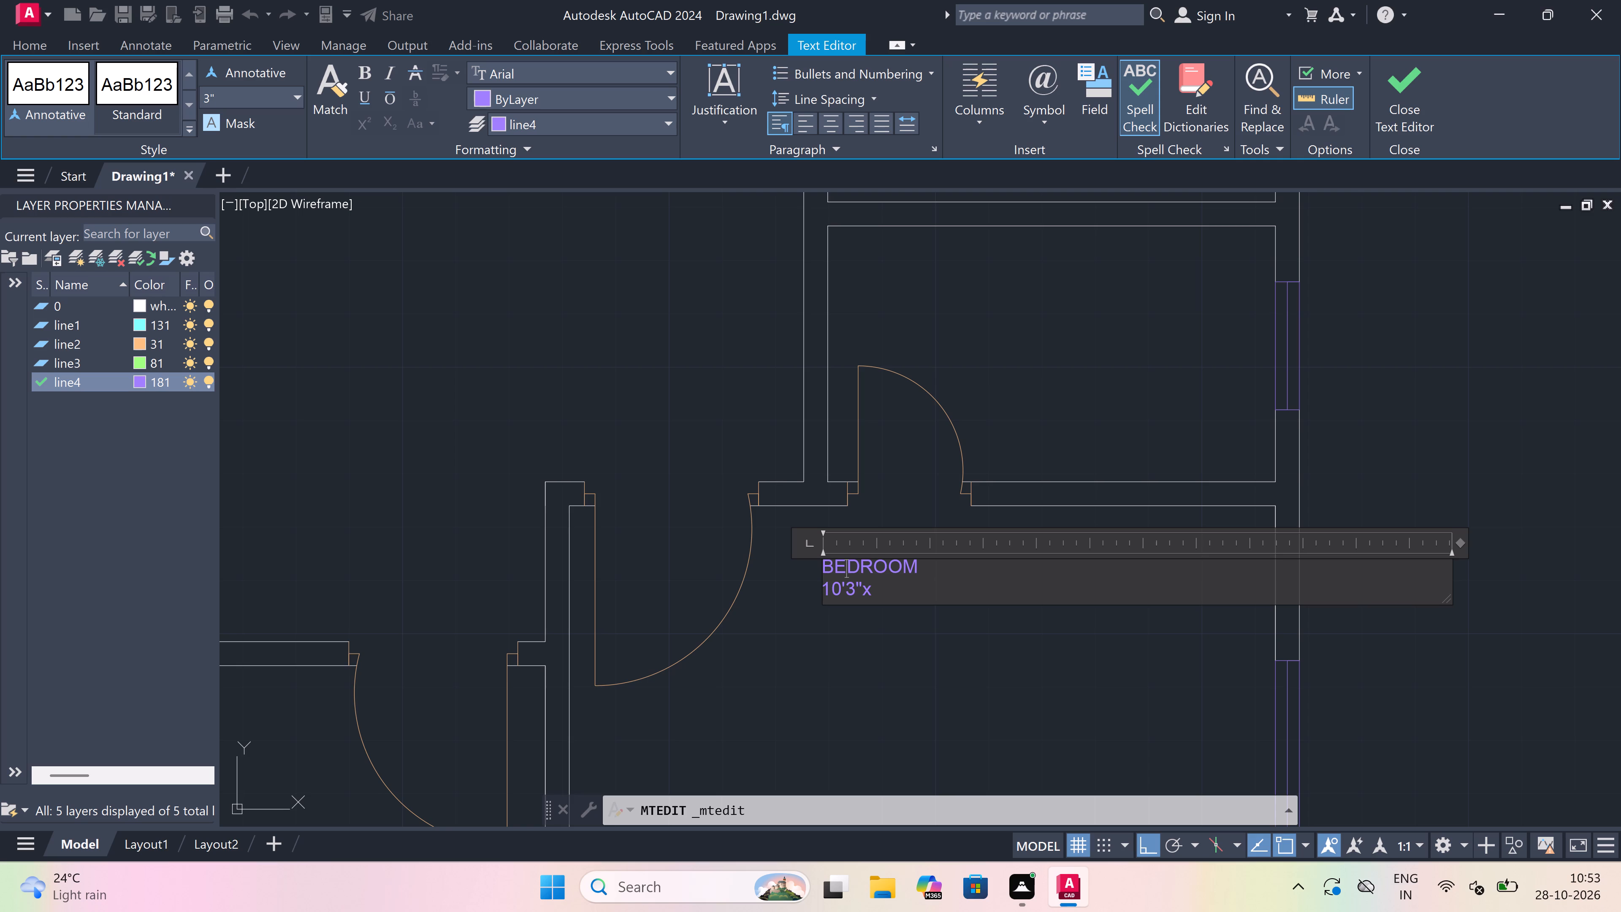
pyautogui.click(896, 592)
pyautogui.write('11')
pyautogui.write('\'0"')
pyautogui.click(870, 658)
# Assign the easternmost bedroom's label to layer 0 and finish editing the text.
pyautogui.press('space')
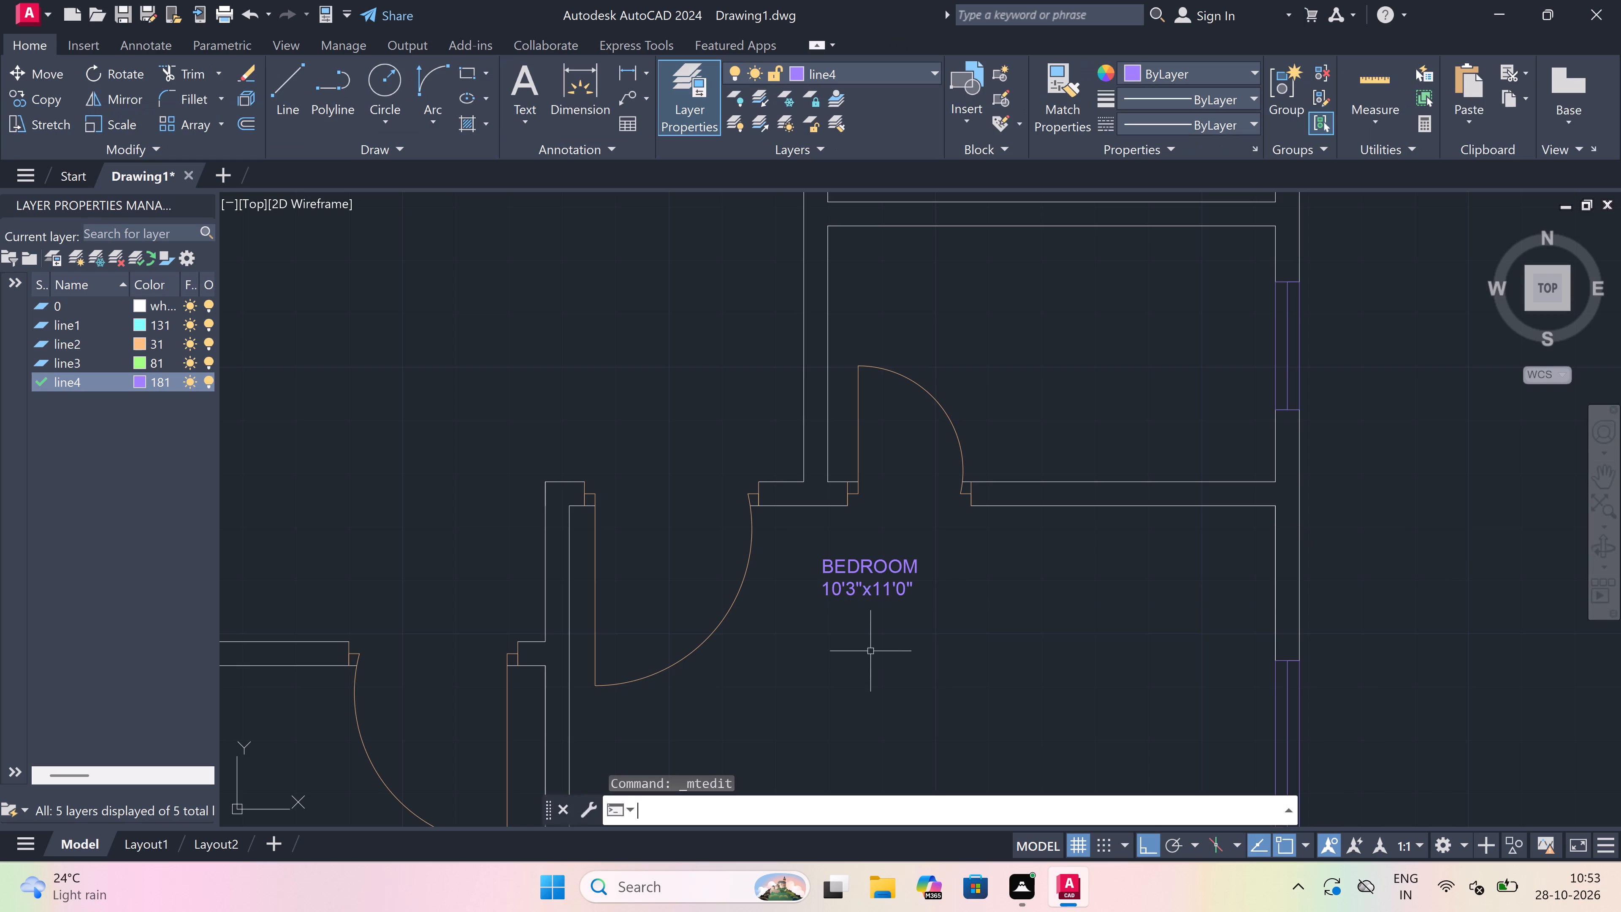
pyautogui.scroll(1, 870, 586)
pyautogui.press('Escape')
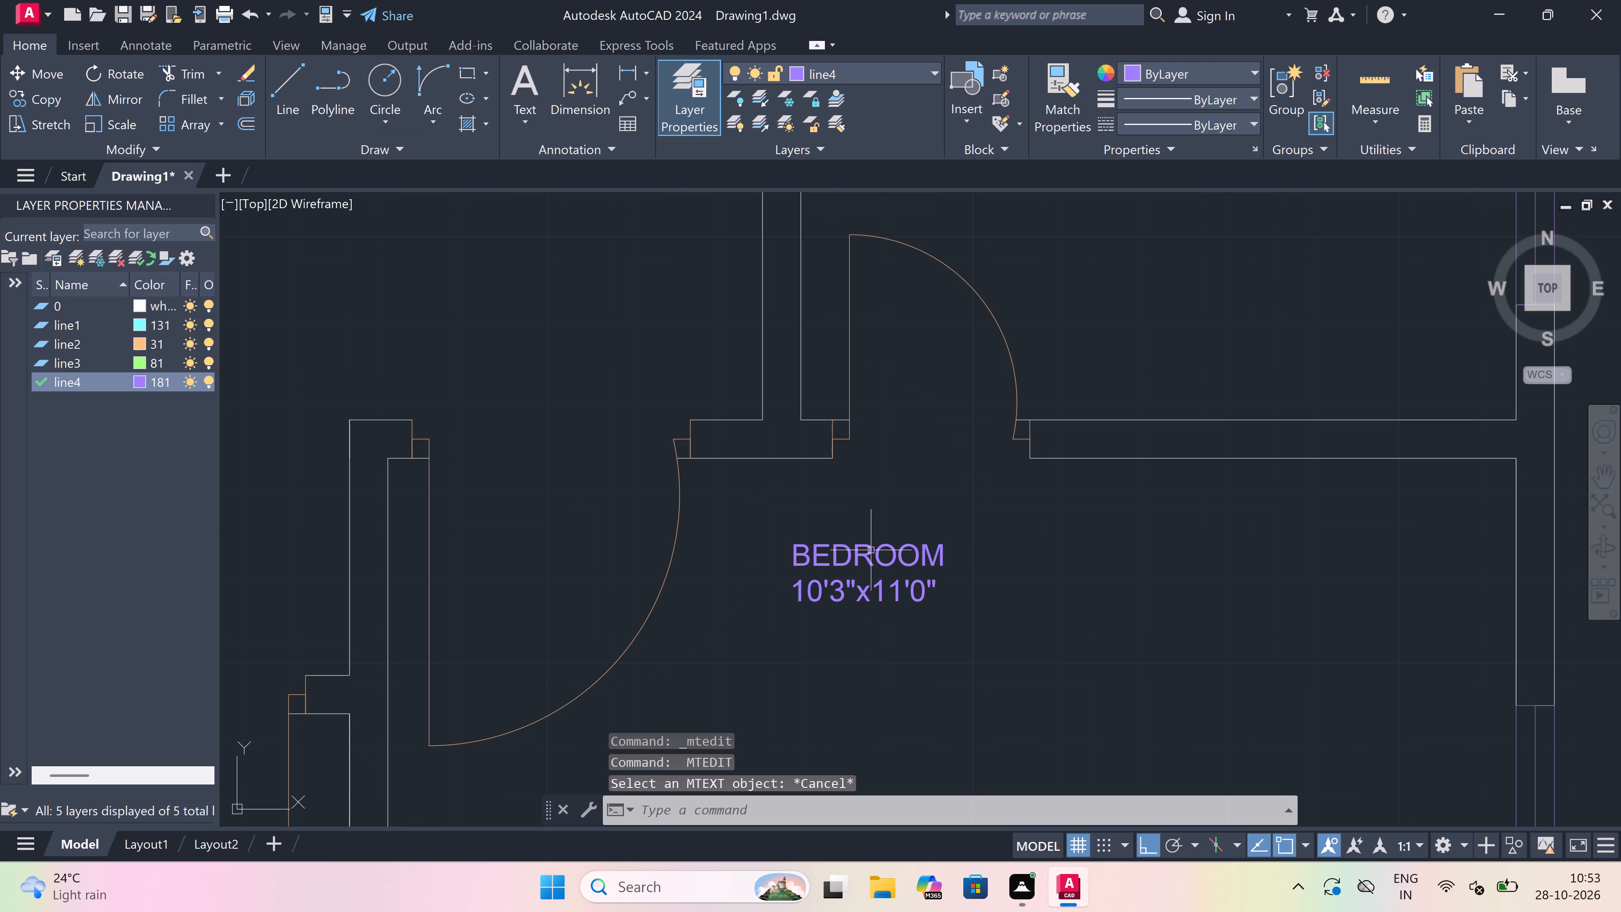
pyautogui.tripleClick(871, 550)
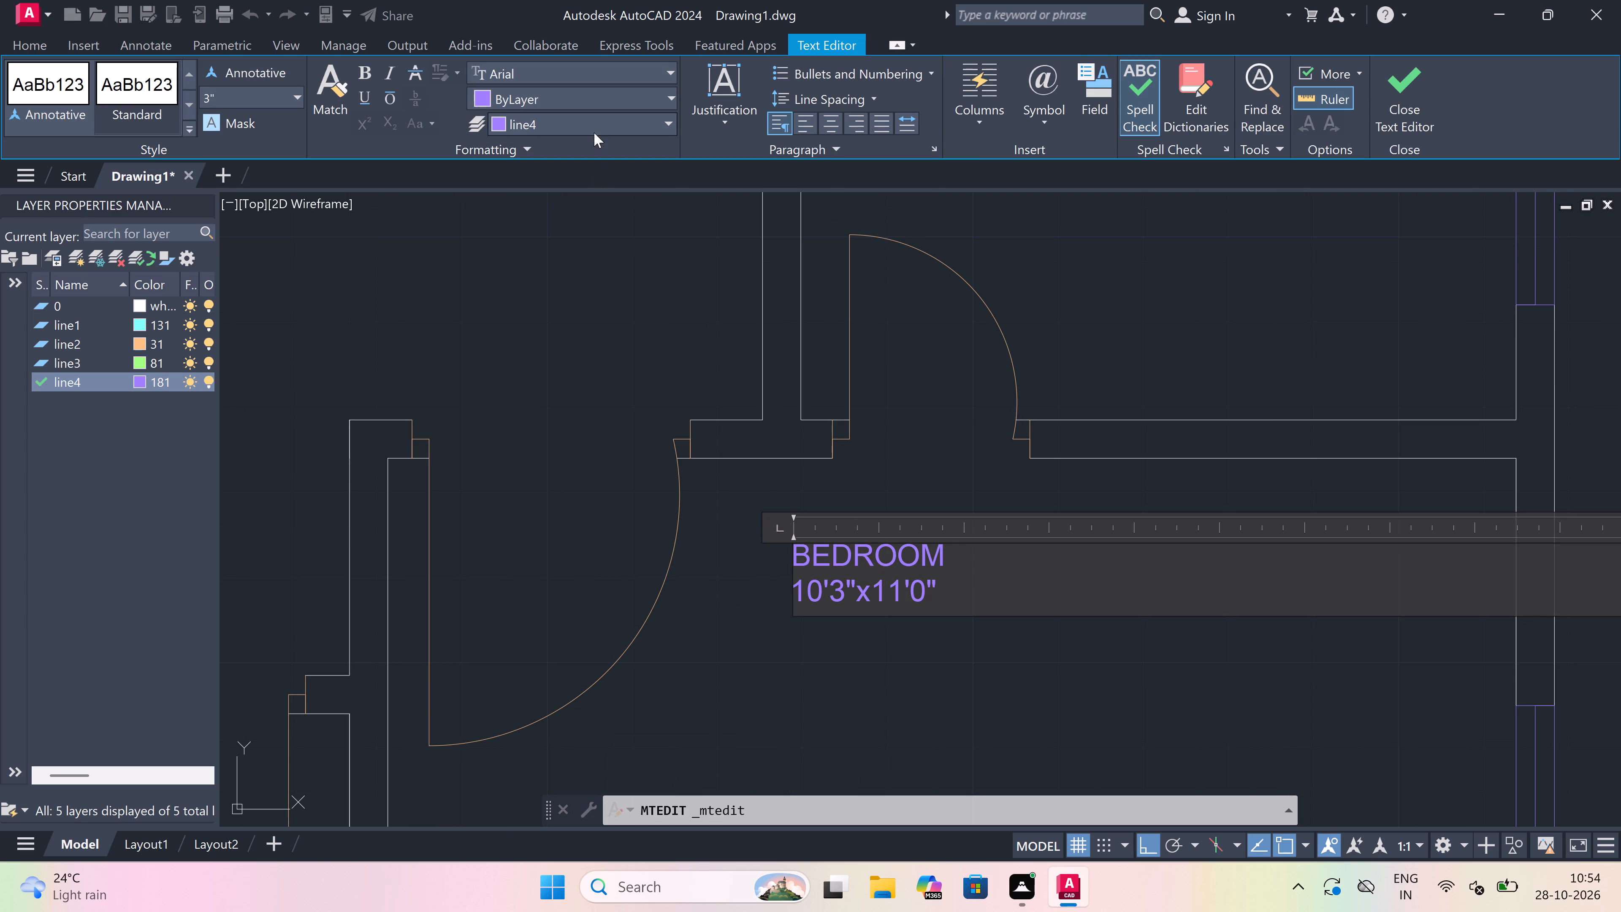
pyautogui.click(594, 125)
pyautogui.click(592, 152)
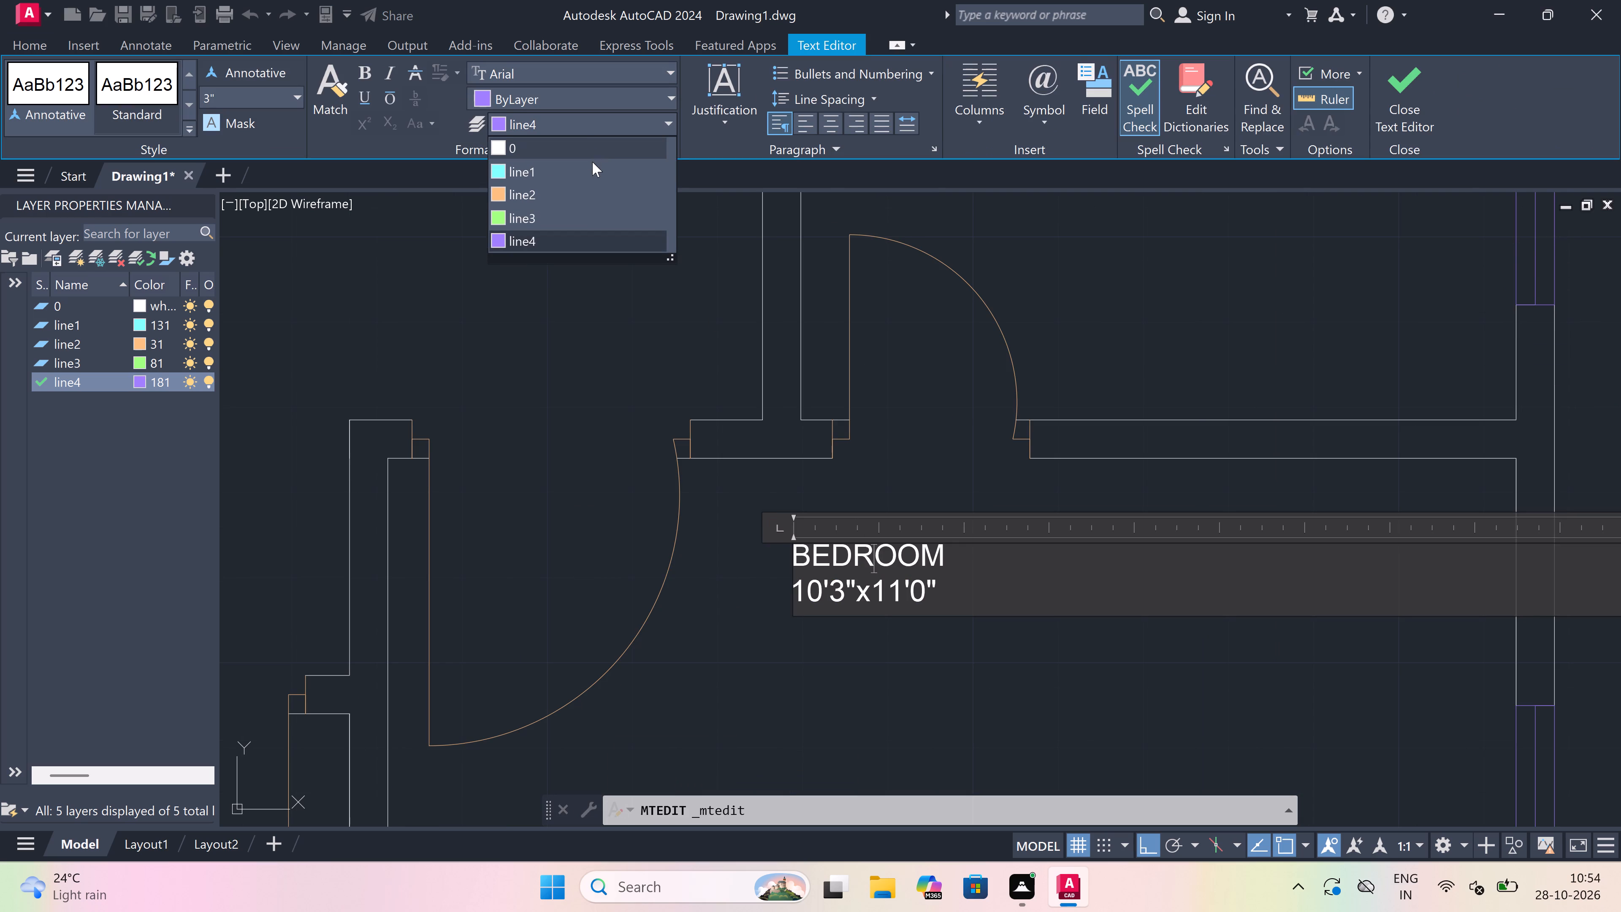
pyautogui.click(583, 419)
pyautogui.scroll(-1, 984, 715)
pyautogui.press('space')
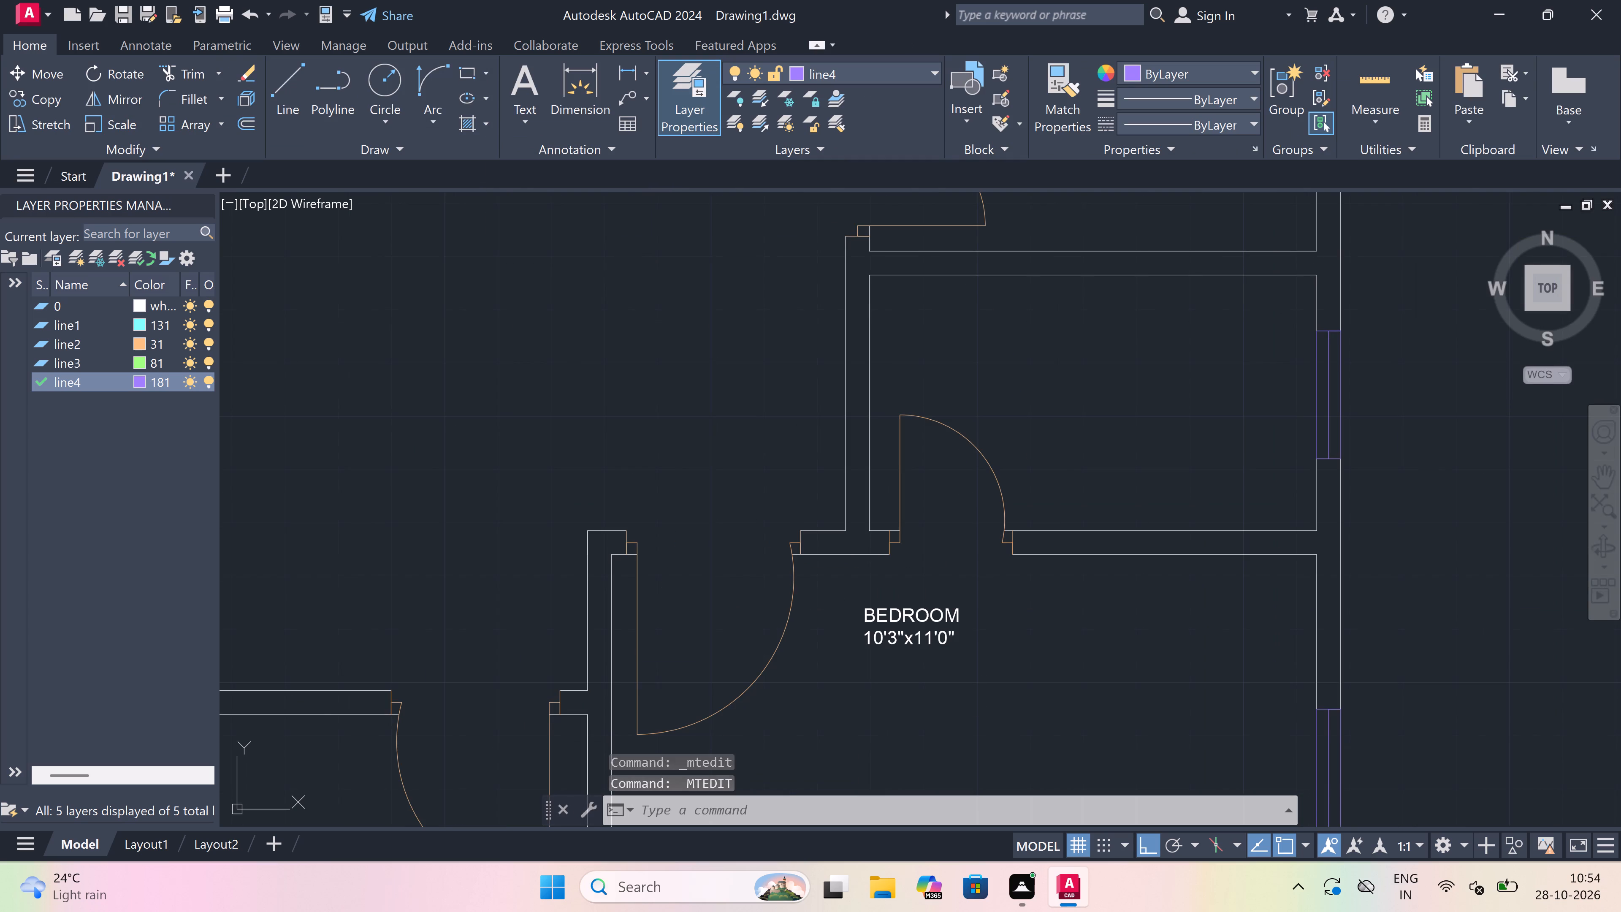
pyautogui.scroll(-2, 981, 709)
pyautogui.press('Escape')
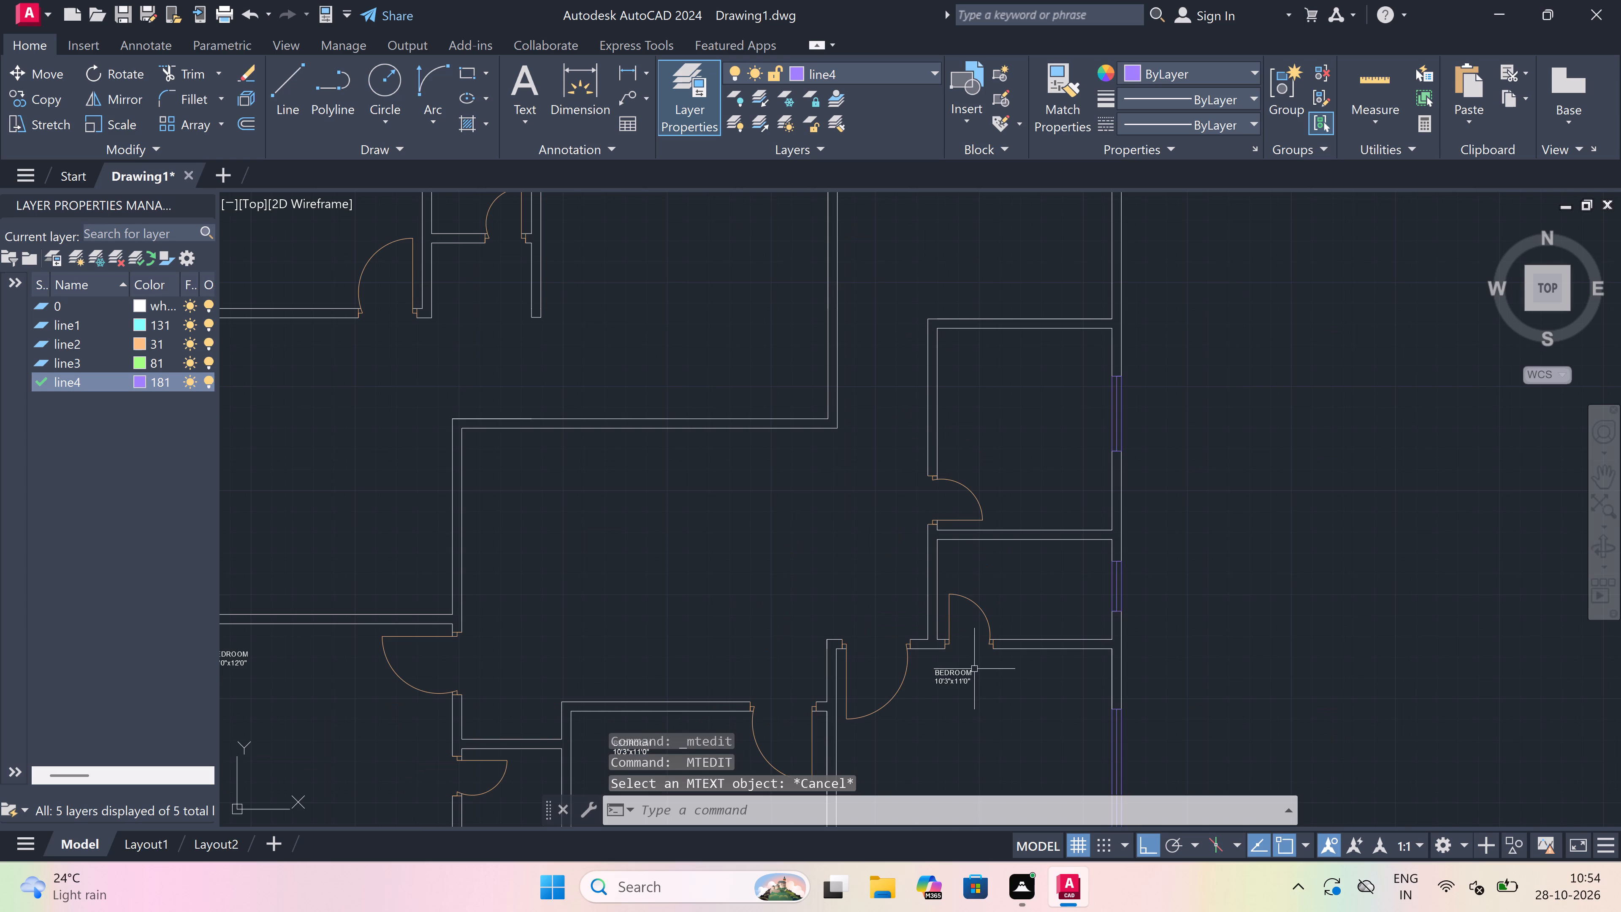
# Add a two-line multiline text label reading TOILET and 7'0"x4'0' in the small room directly north of the easternmost bedroom.
pyautogui.press('m')
pyautogui.write('t')
pyautogui.press('space')
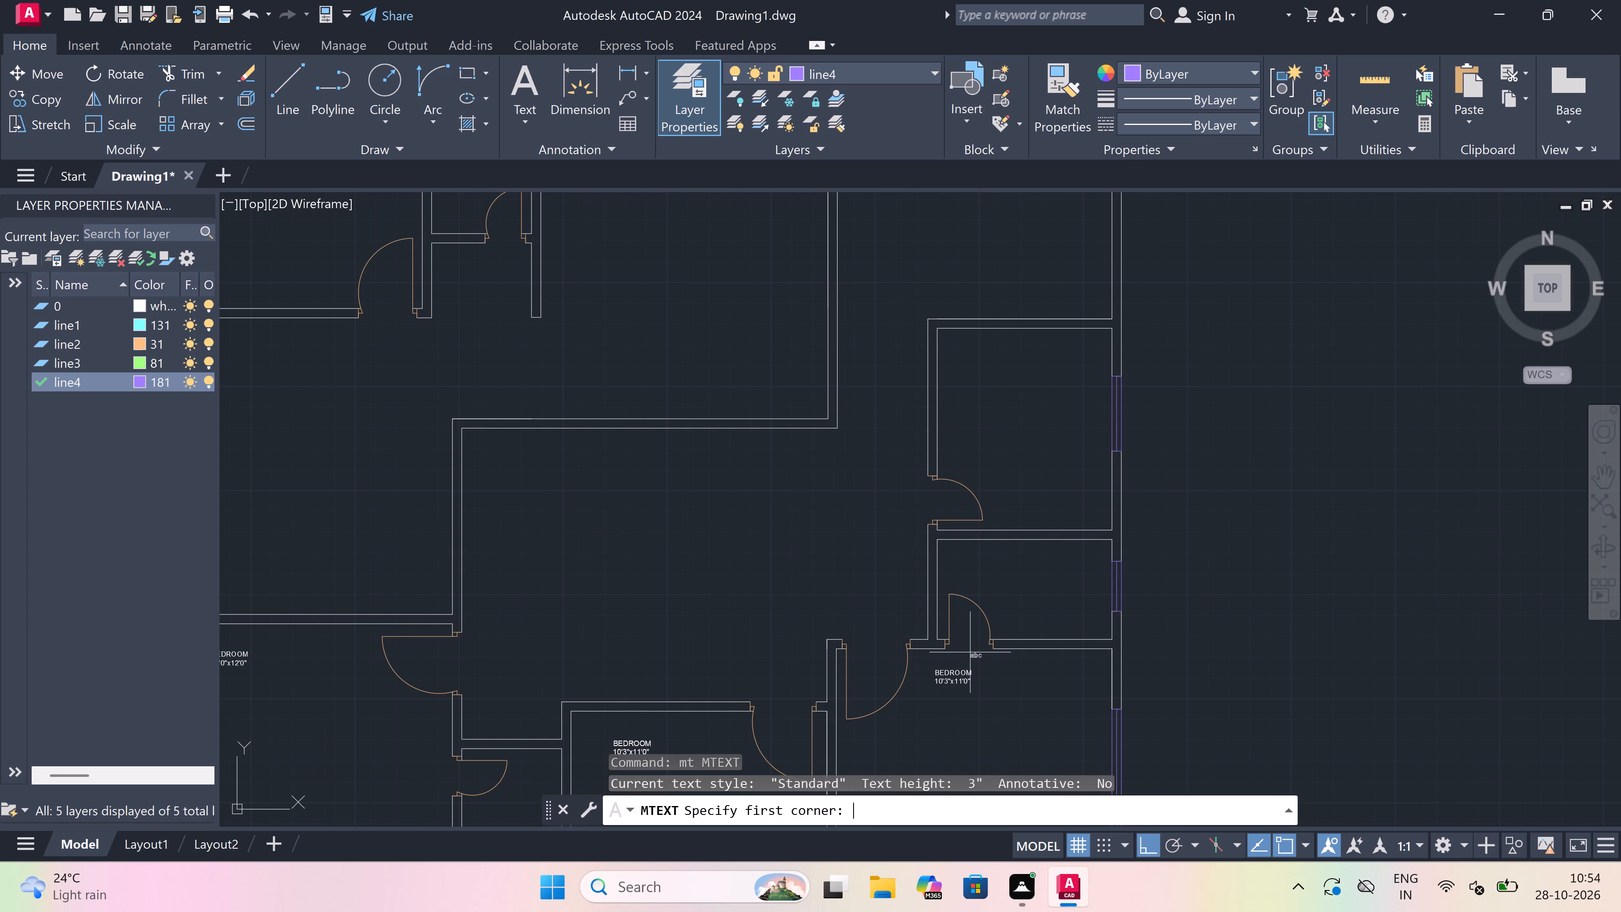
pyautogui.scroll(2, 1138, 563)
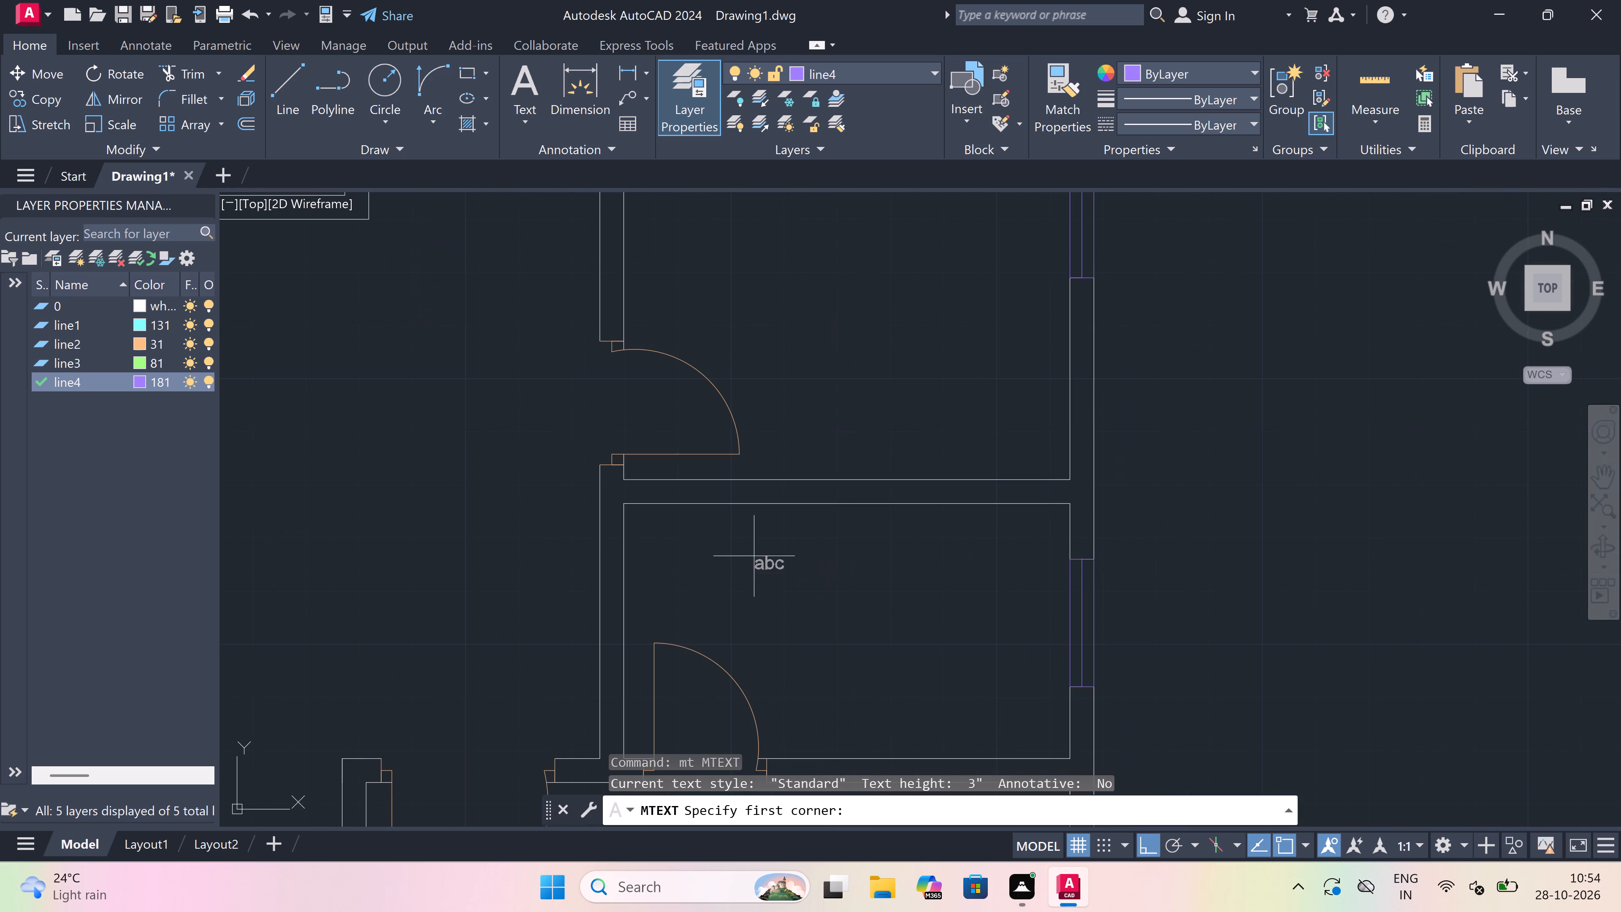
pyautogui.moveTo(689, 565); pyautogui.dragTo(710, 567)
pyautogui.click(1396, 602)
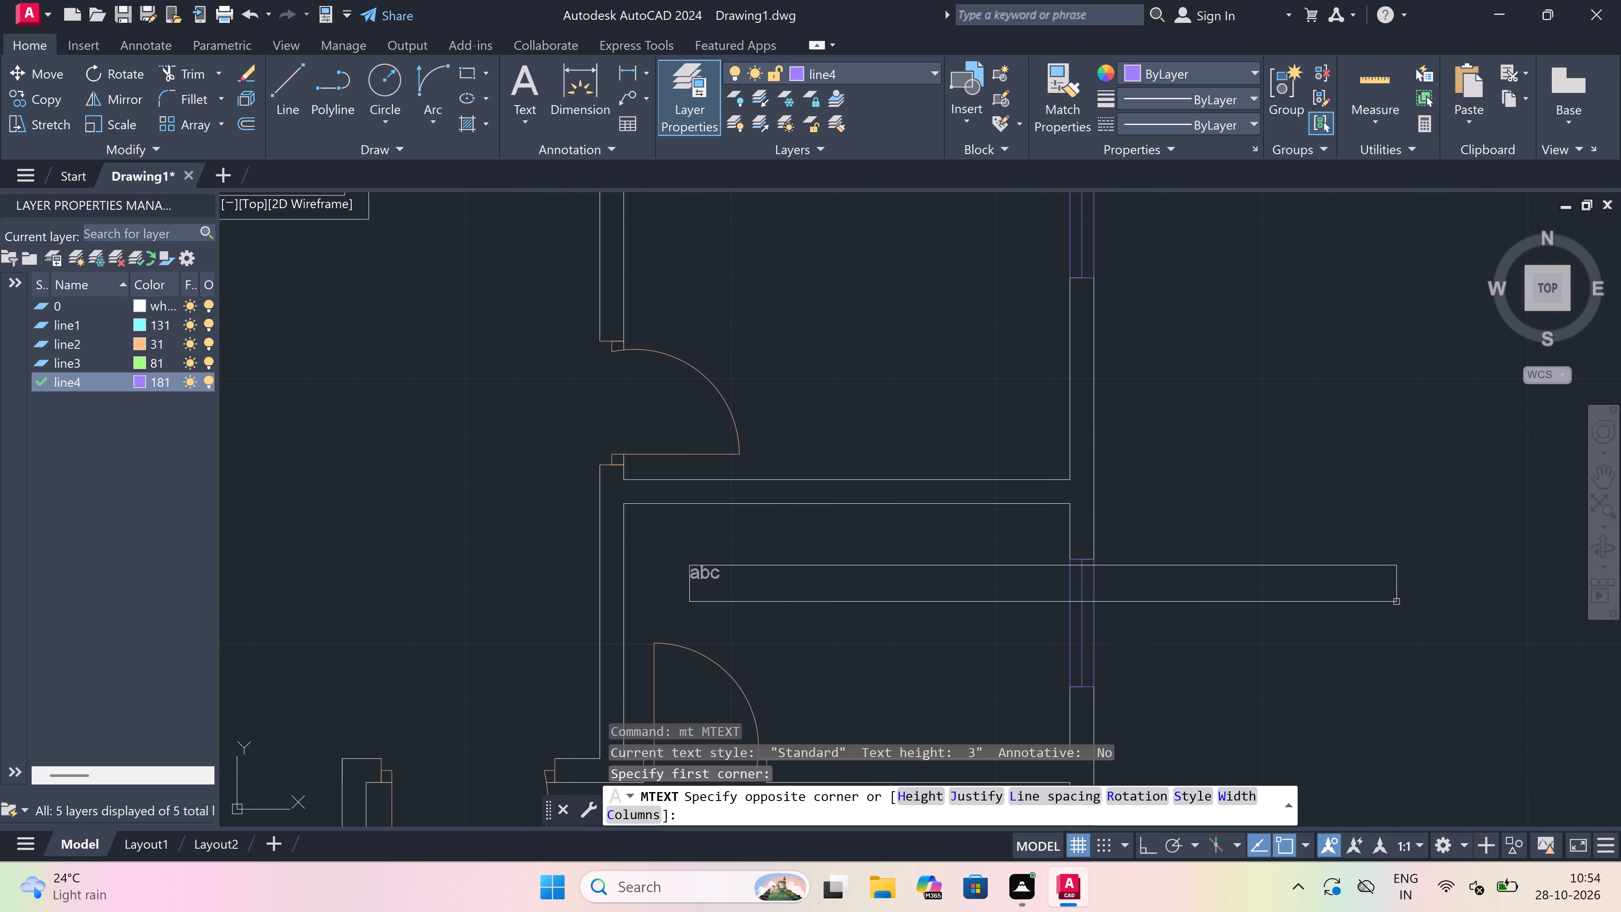
pyautogui.scroll(1, 716, 573)
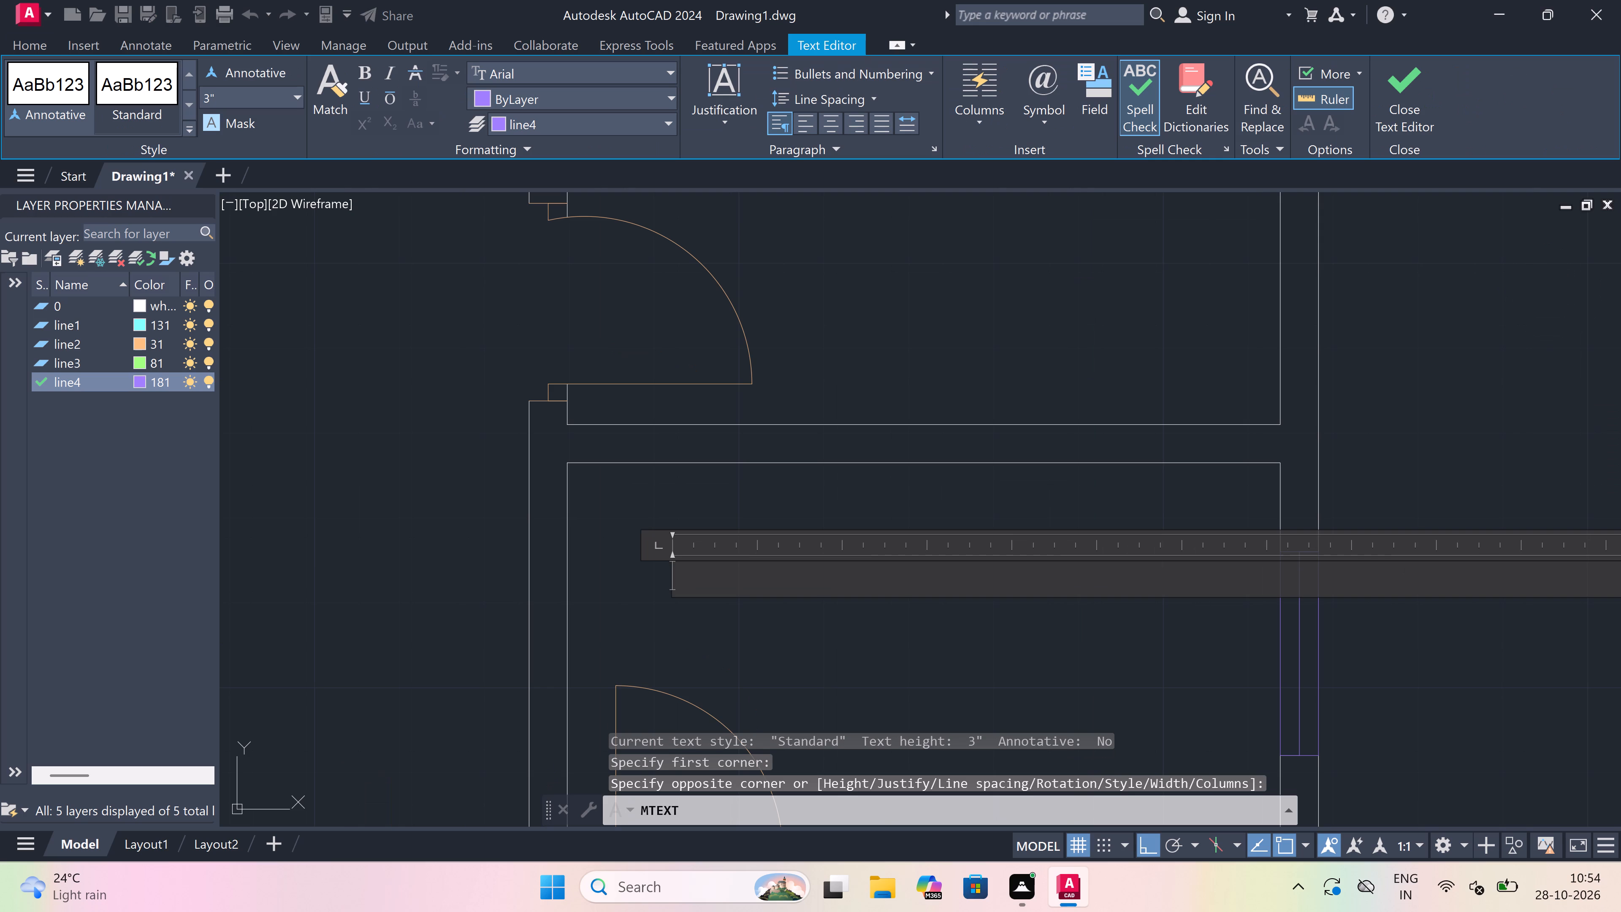
pyautogui.write('TOILET')
pyautogui.press('Return')
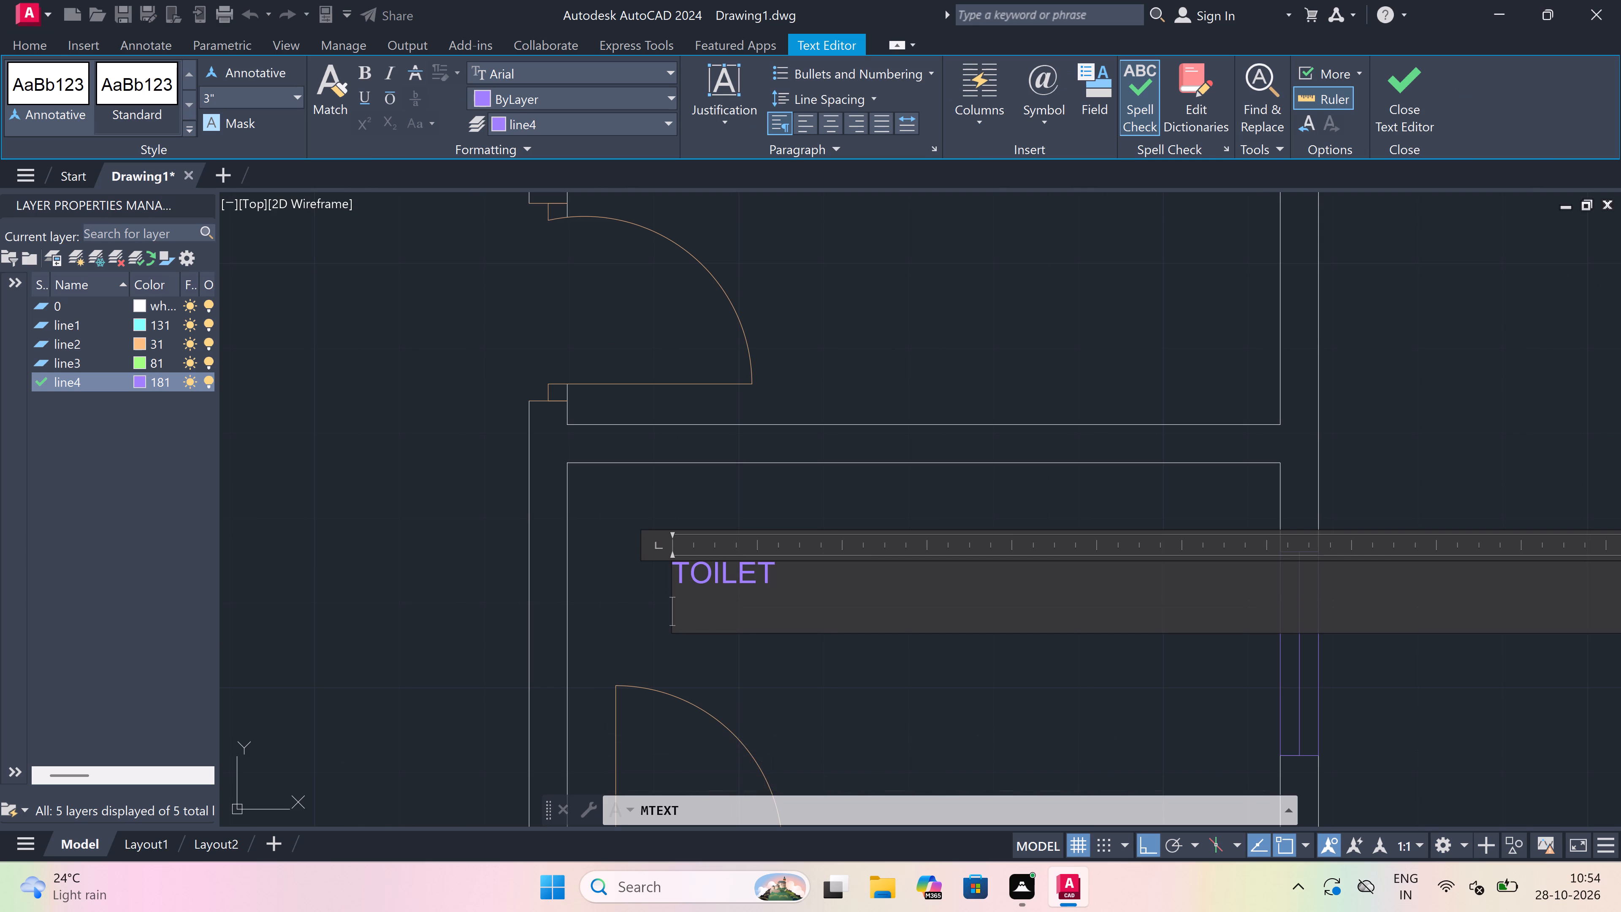
pyautogui.write("7'0")
pyautogui.write('"x')
pyautogui.write("4'0")
pyautogui.press("'")
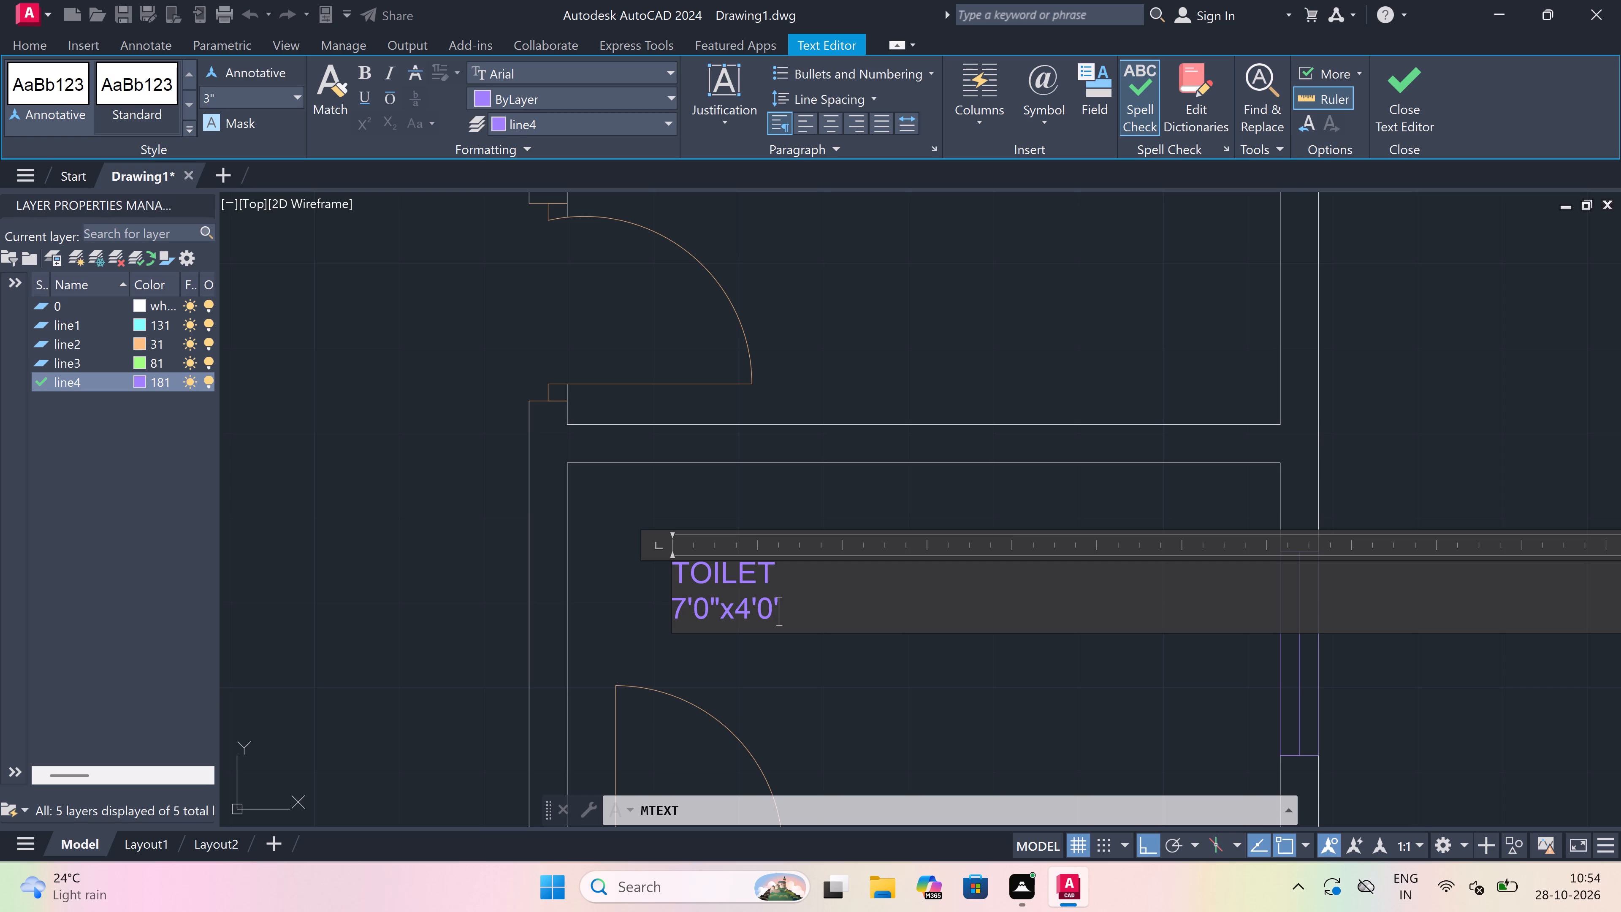
# Assign the new toilet label to layer 0 and finish the text.
pyautogui.click(606, 119)
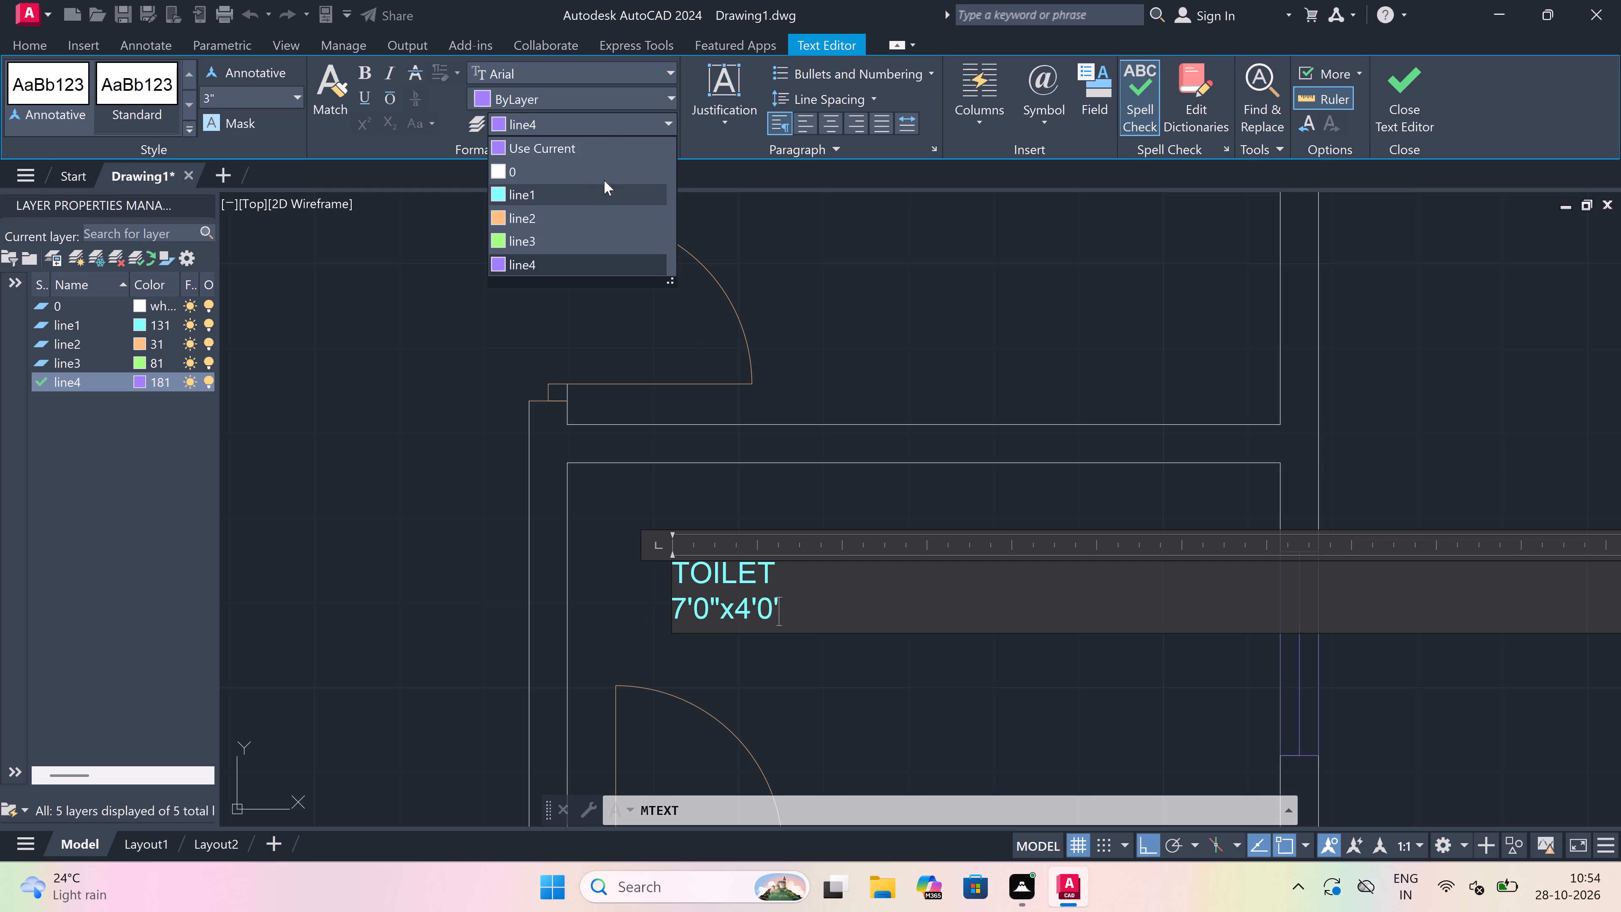
pyautogui.click(619, 170)
pyautogui.moveTo(832, 691); pyautogui.dragTo(832, 687)
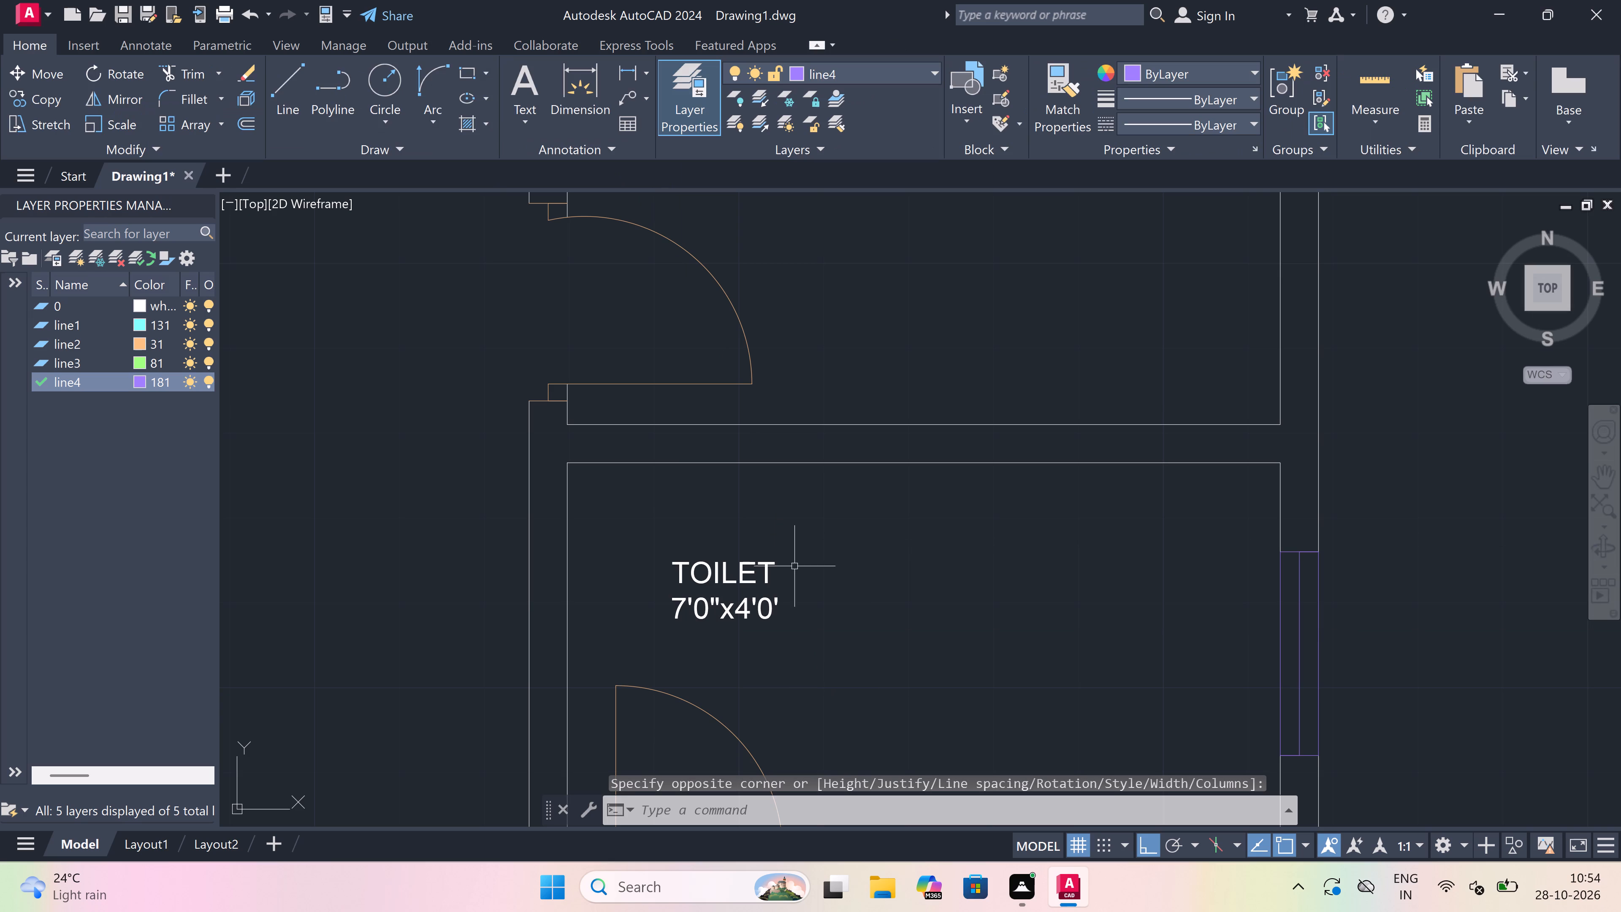
# Add a two-line multiline text label reading KITCHEN and 7'0"x8'1" in the room directly north of the toilet.
pyautogui.press('space')
pyautogui.scroll(-4, 793, 562)
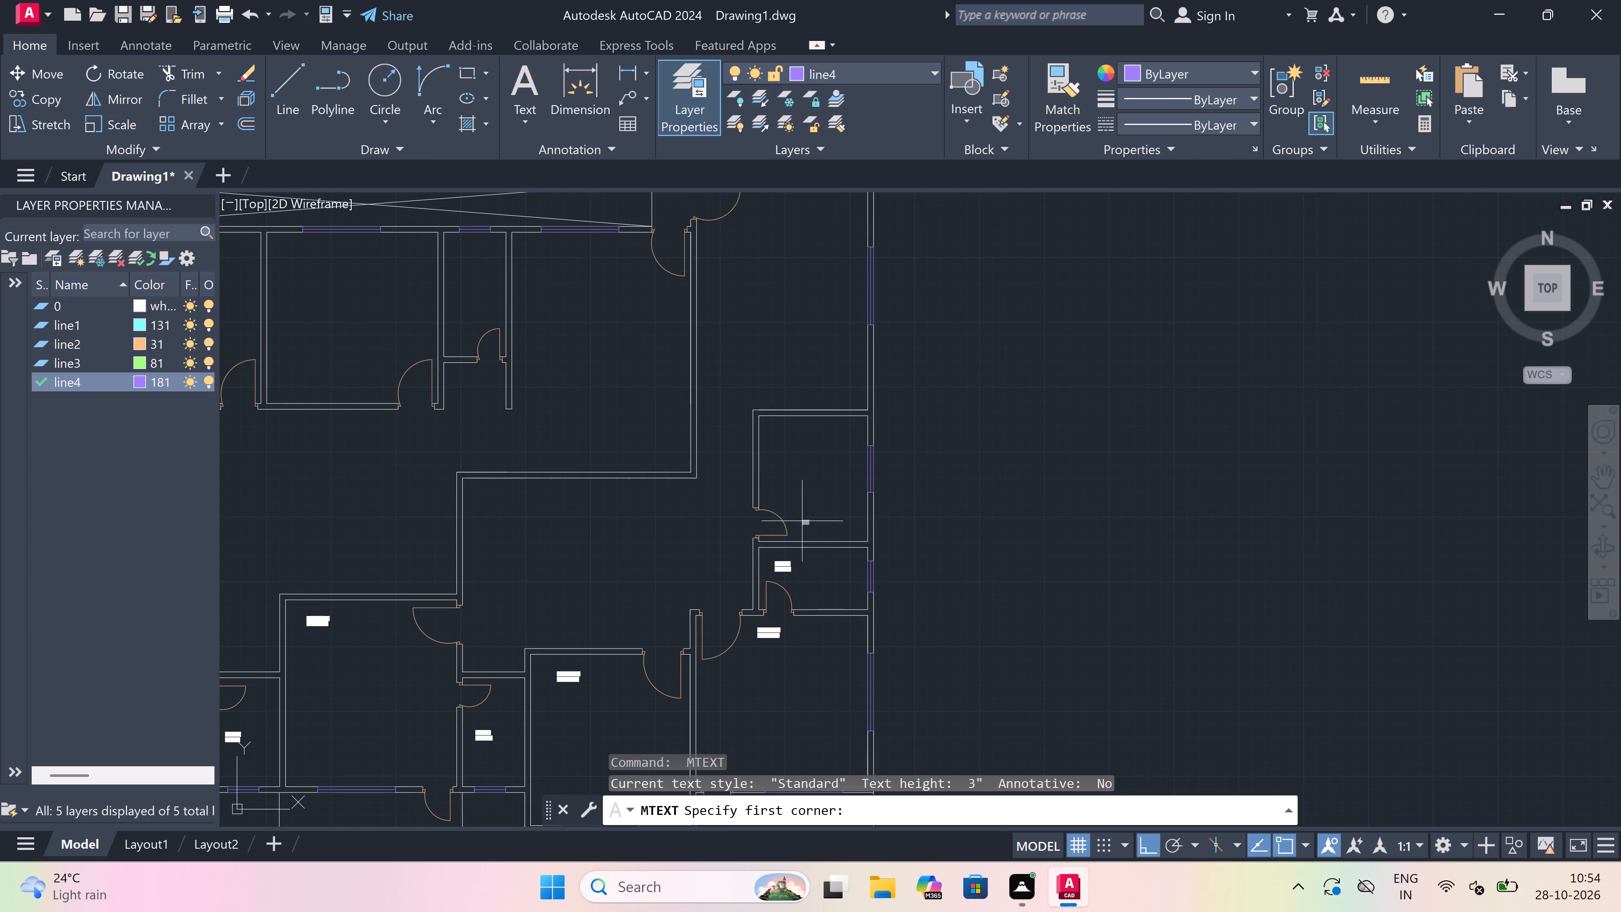
pyautogui.scroll(2, 785, 459)
pyautogui.click(775, 487)
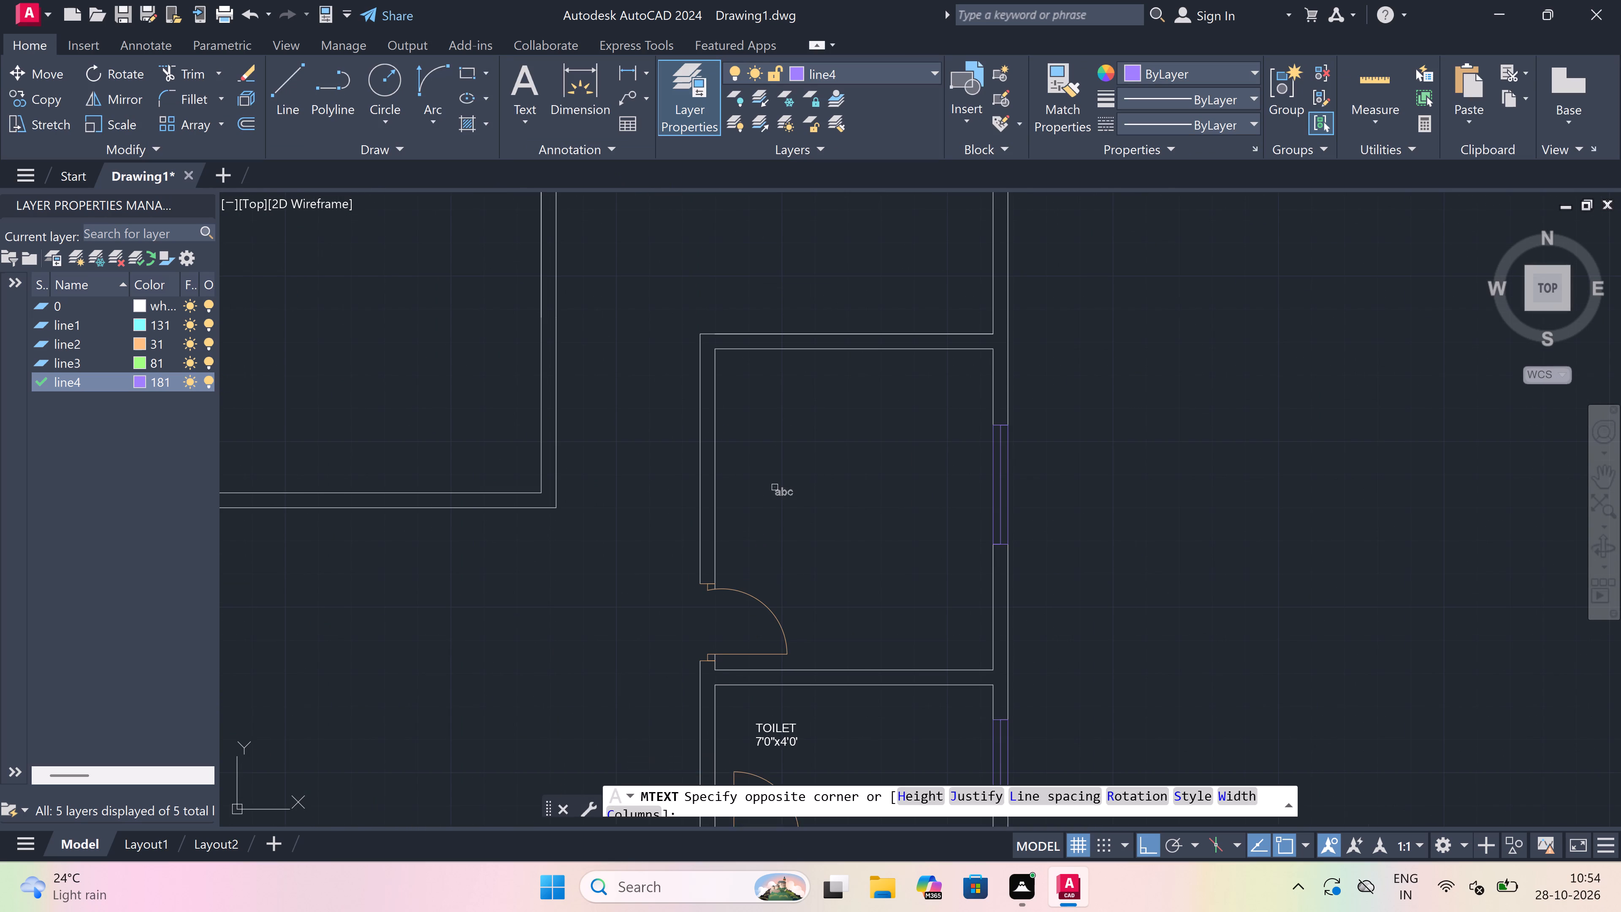
pyautogui.click(1310, 537)
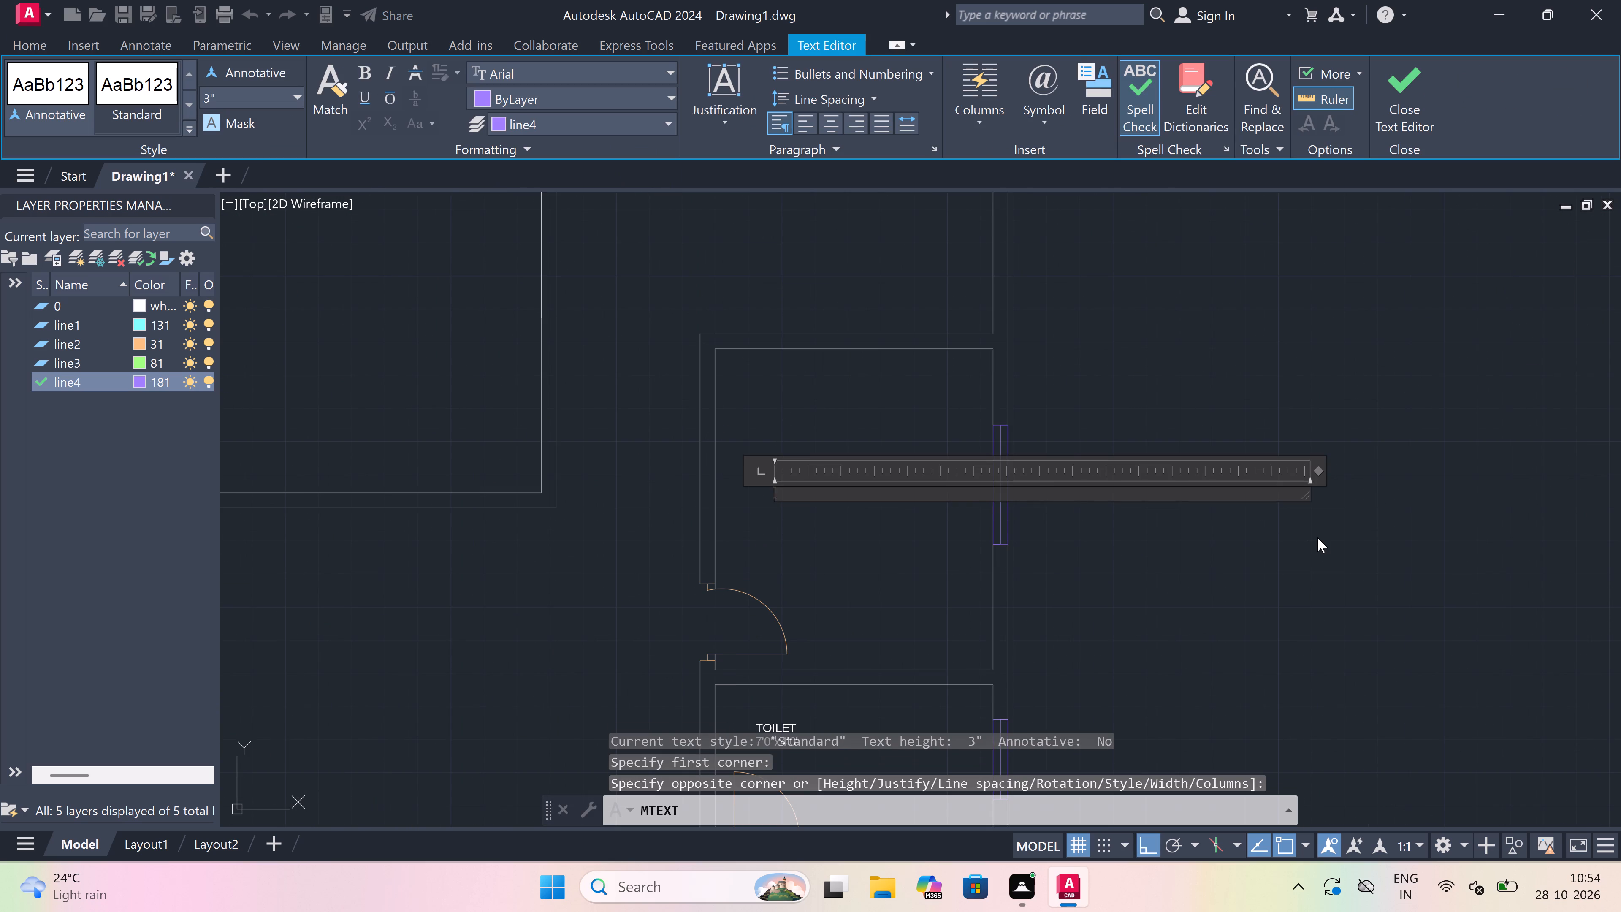
pyautogui.write('KITCHEN')
pyautogui.press('Return')
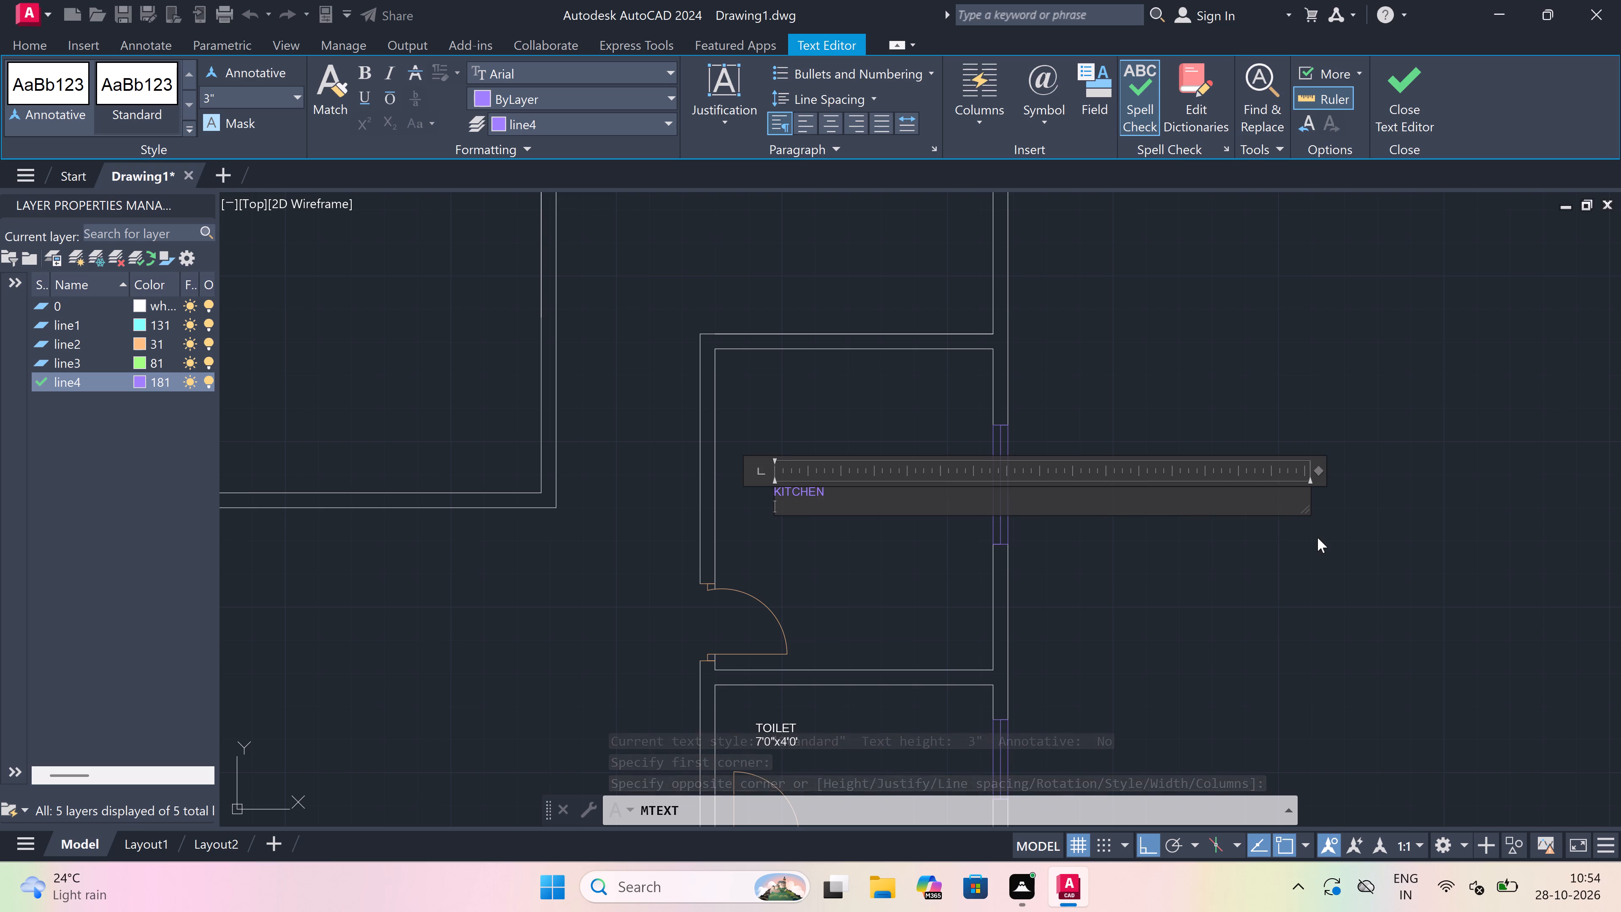
pyautogui.write("7'0")
pyautogui.write('"x')
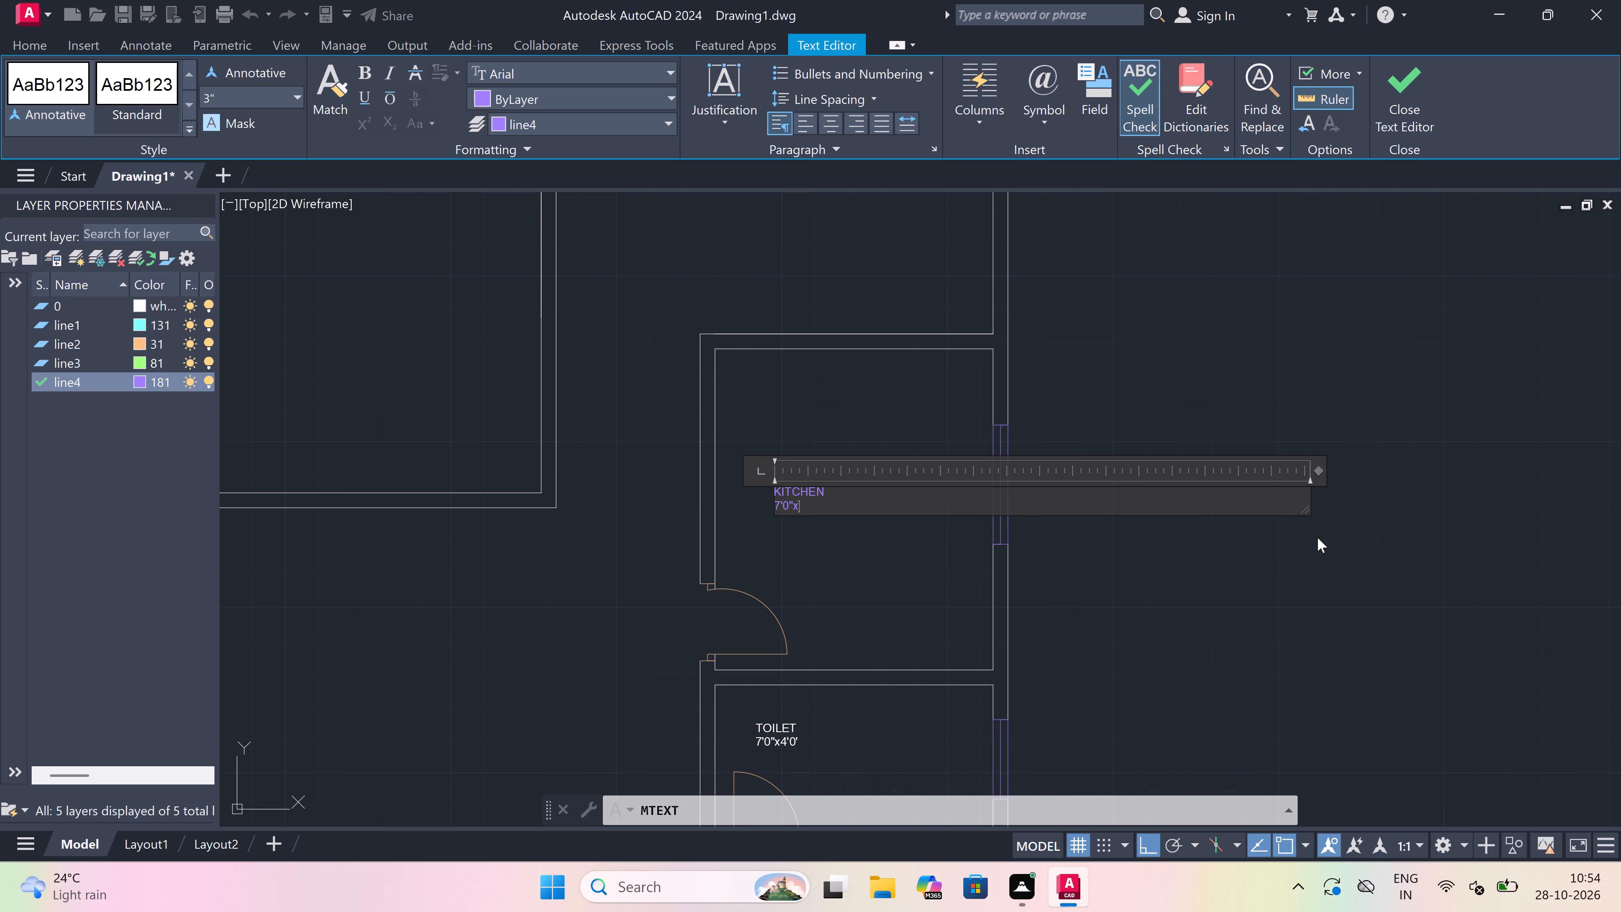
pyautogui.write("8'")
pyautogui.press('1')
pyautogui.hotkey('shift', '"')
# Assign the new kitchen label to layer 0 and finish the text.
pyautogui.click(576, 123)
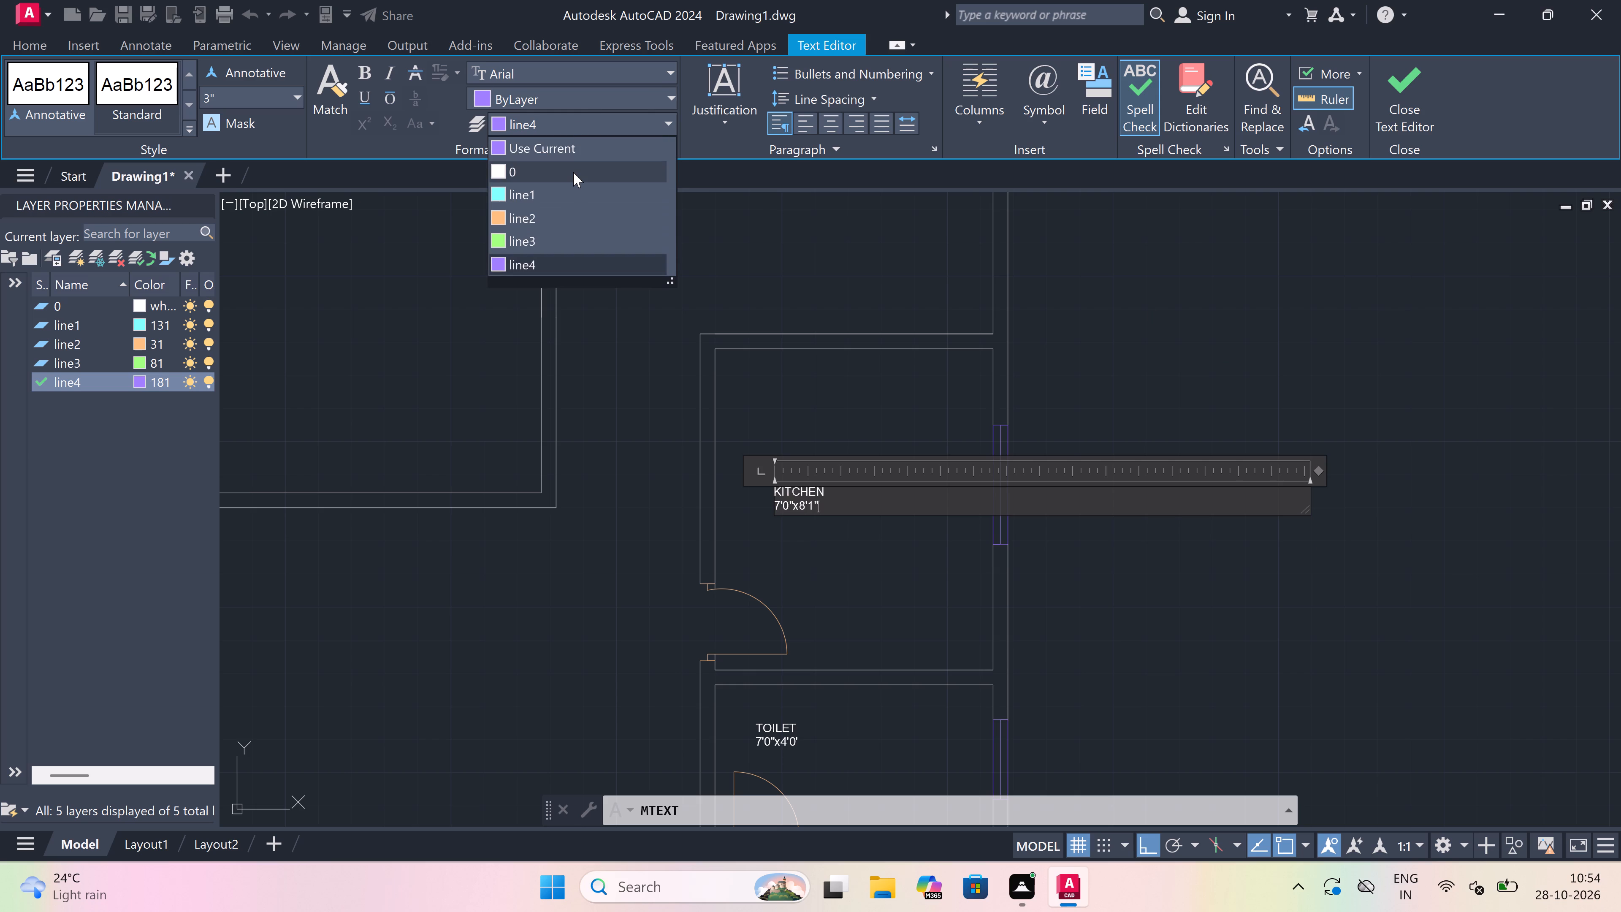
pyautogui.click(573, 172)
pyautogui.click(900, 404)
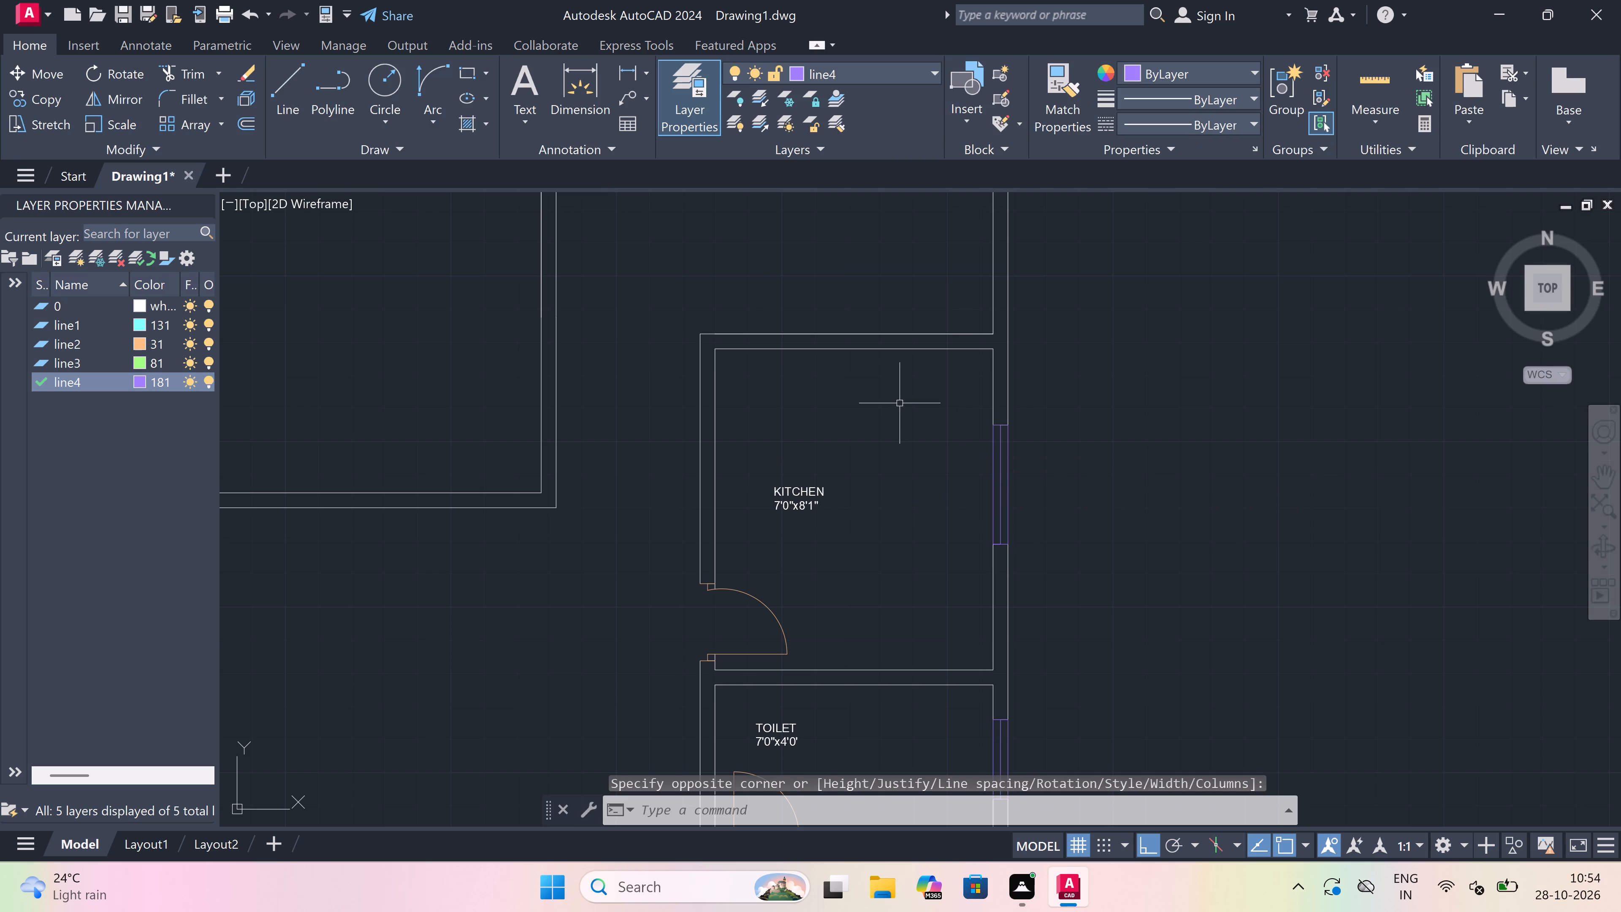
# Start a multiline text label reading DRAWING in the large room north of the kitchen, just inside its west wall.
pyautogui.press('space')
pyautogui.scroll(-5, 898, 433)
pyautogui.scroll(2, 853, 387)
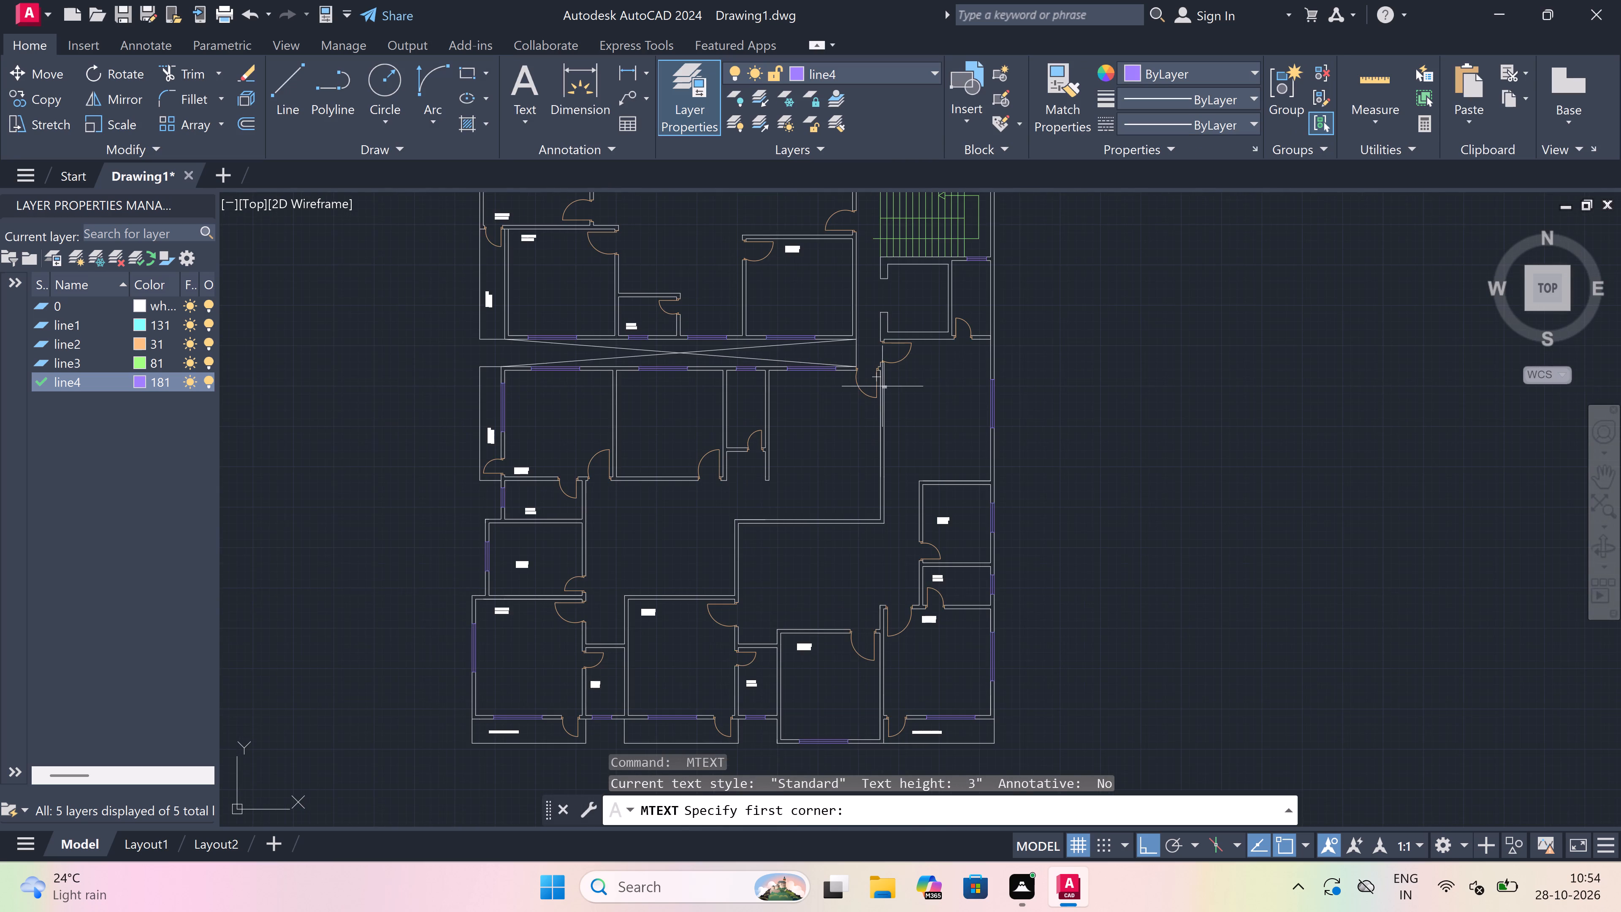
pyautogui.scroll(2, 953, 381)
pyautogui.press('space')
pyautogui.moveTo(812, 438); pyautogui.dragTo(855, 438)
pyautogui.click(1265, 437)
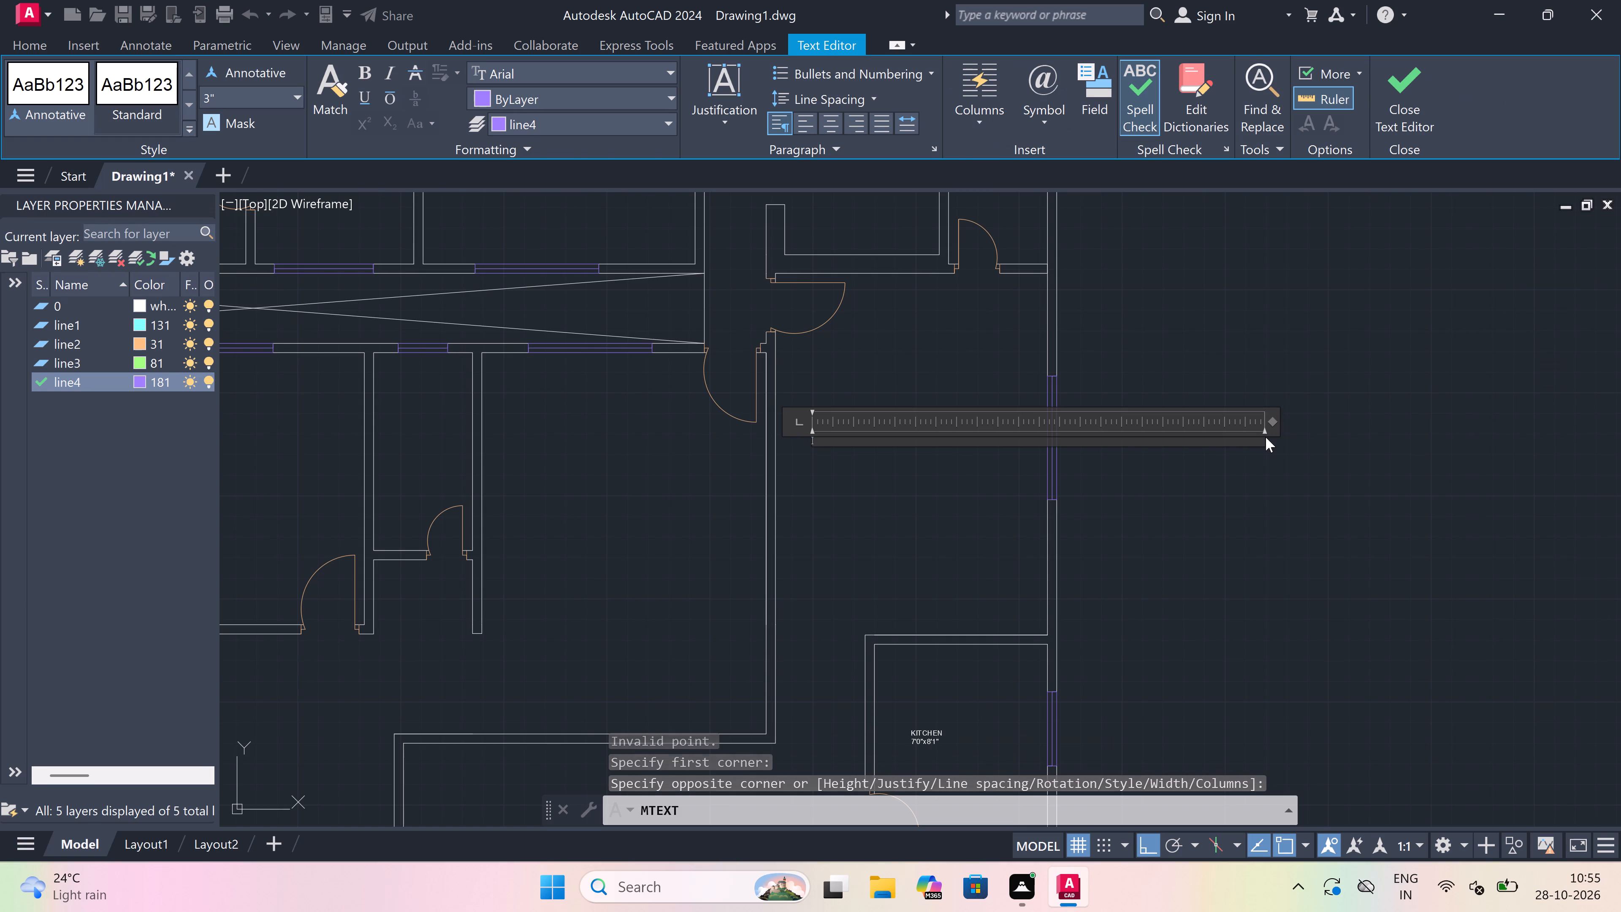
pyautogui.write('DRAWING')
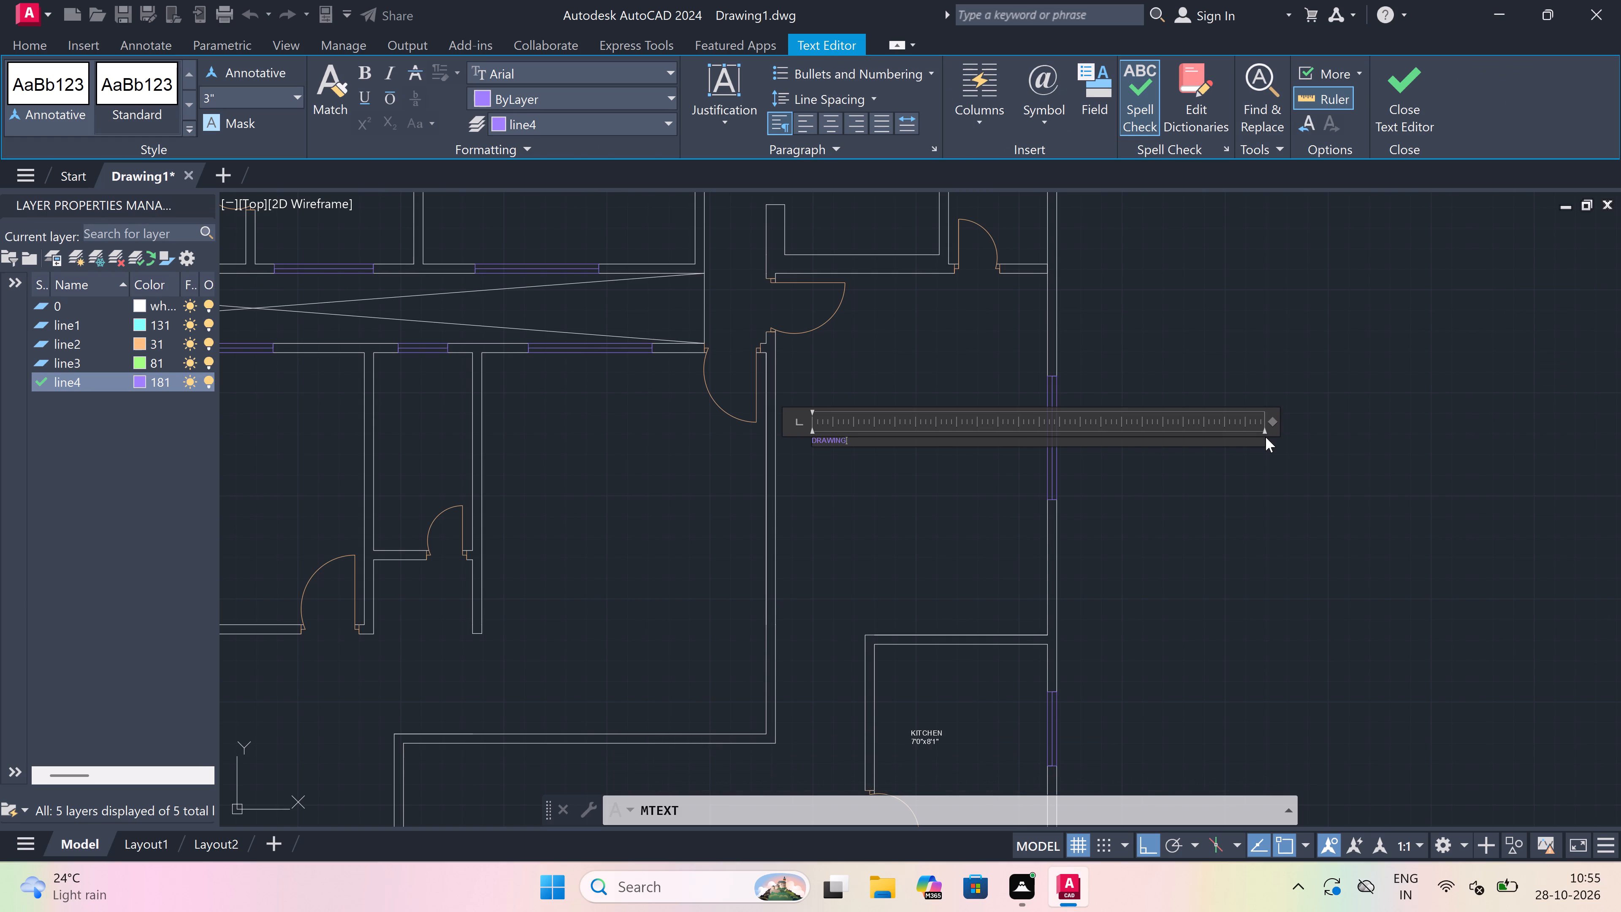
pyautogui.scroll(2, 839, 459)
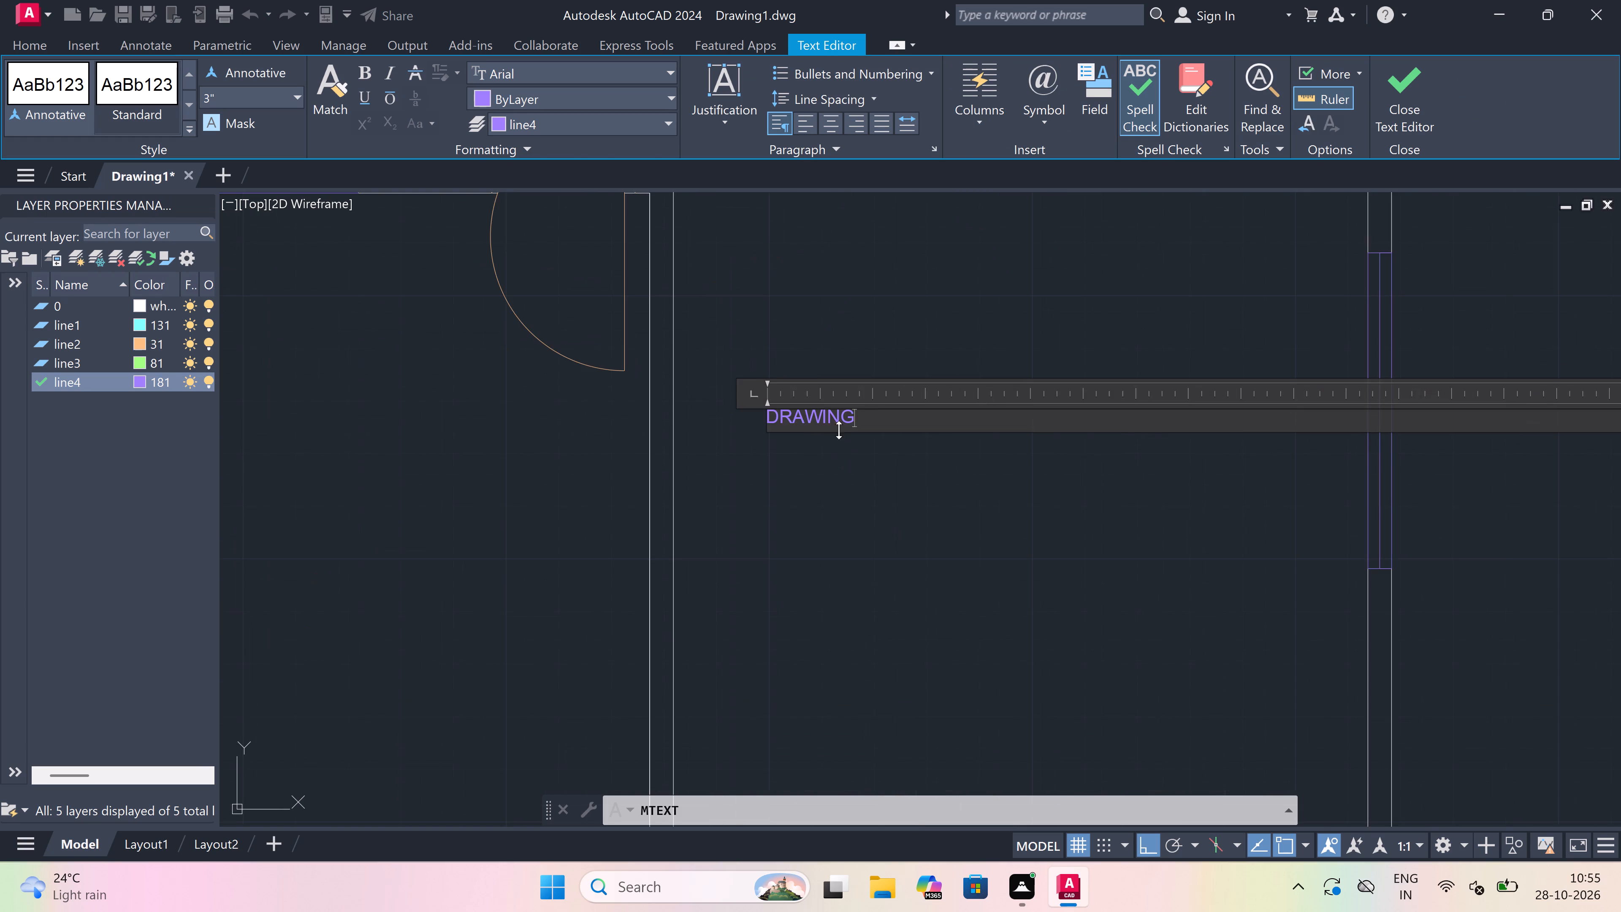
pyautogui.scroll(2, 841, 408)
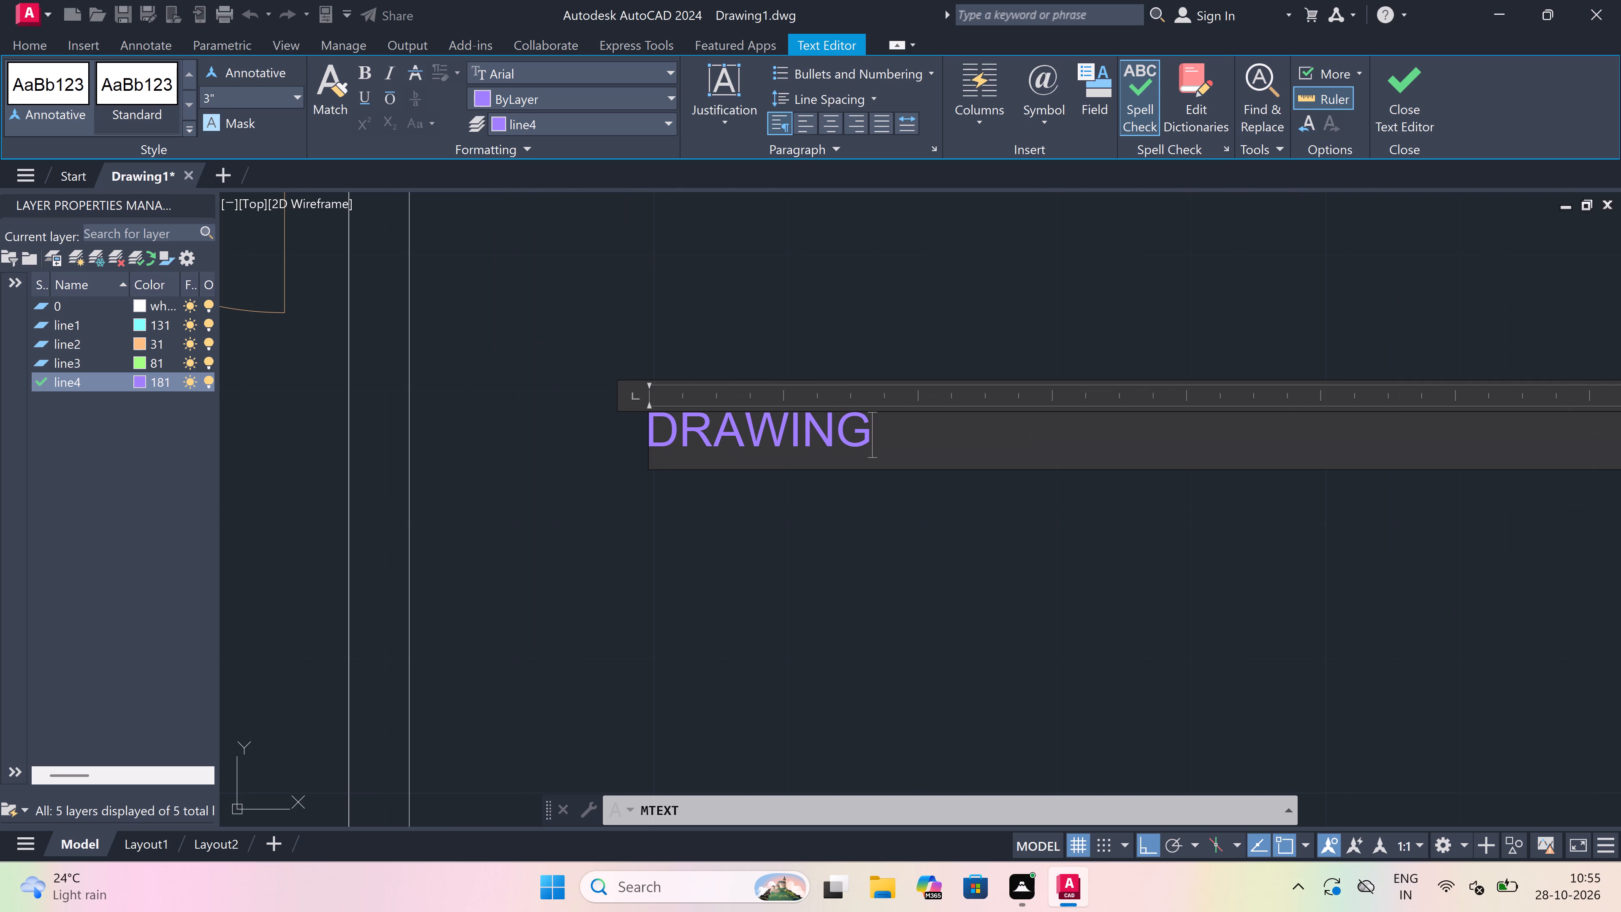
pyautogui.press('Return')
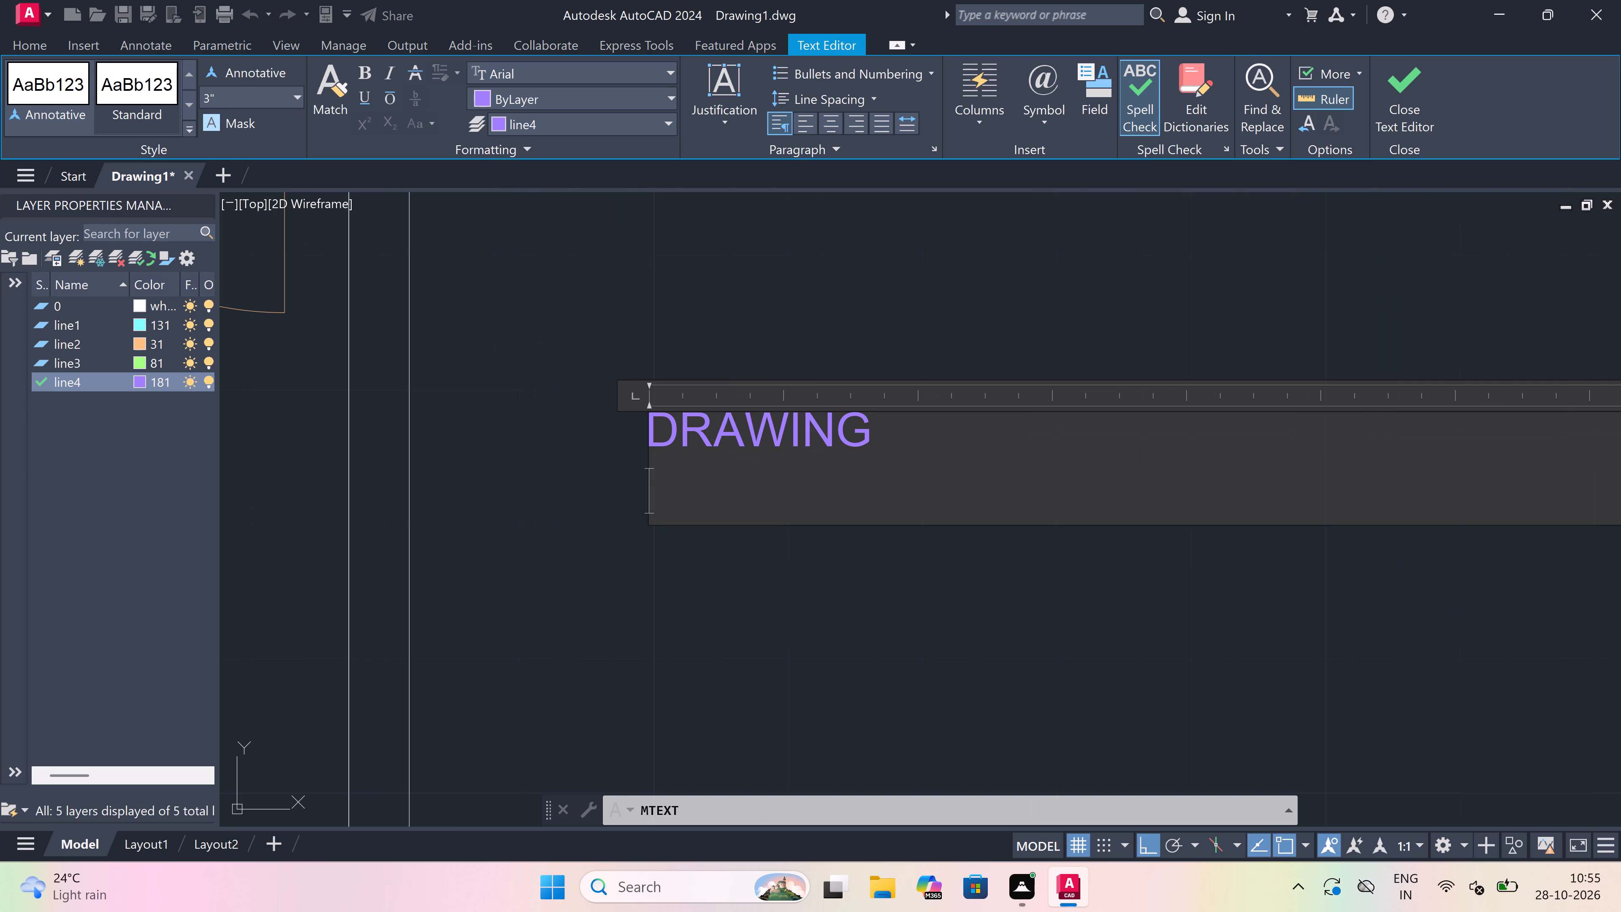
# Add the dimensions 11'6"x14'0" as the second line of the DRAWING label and finish the text.
pyautogui.write("11'6")
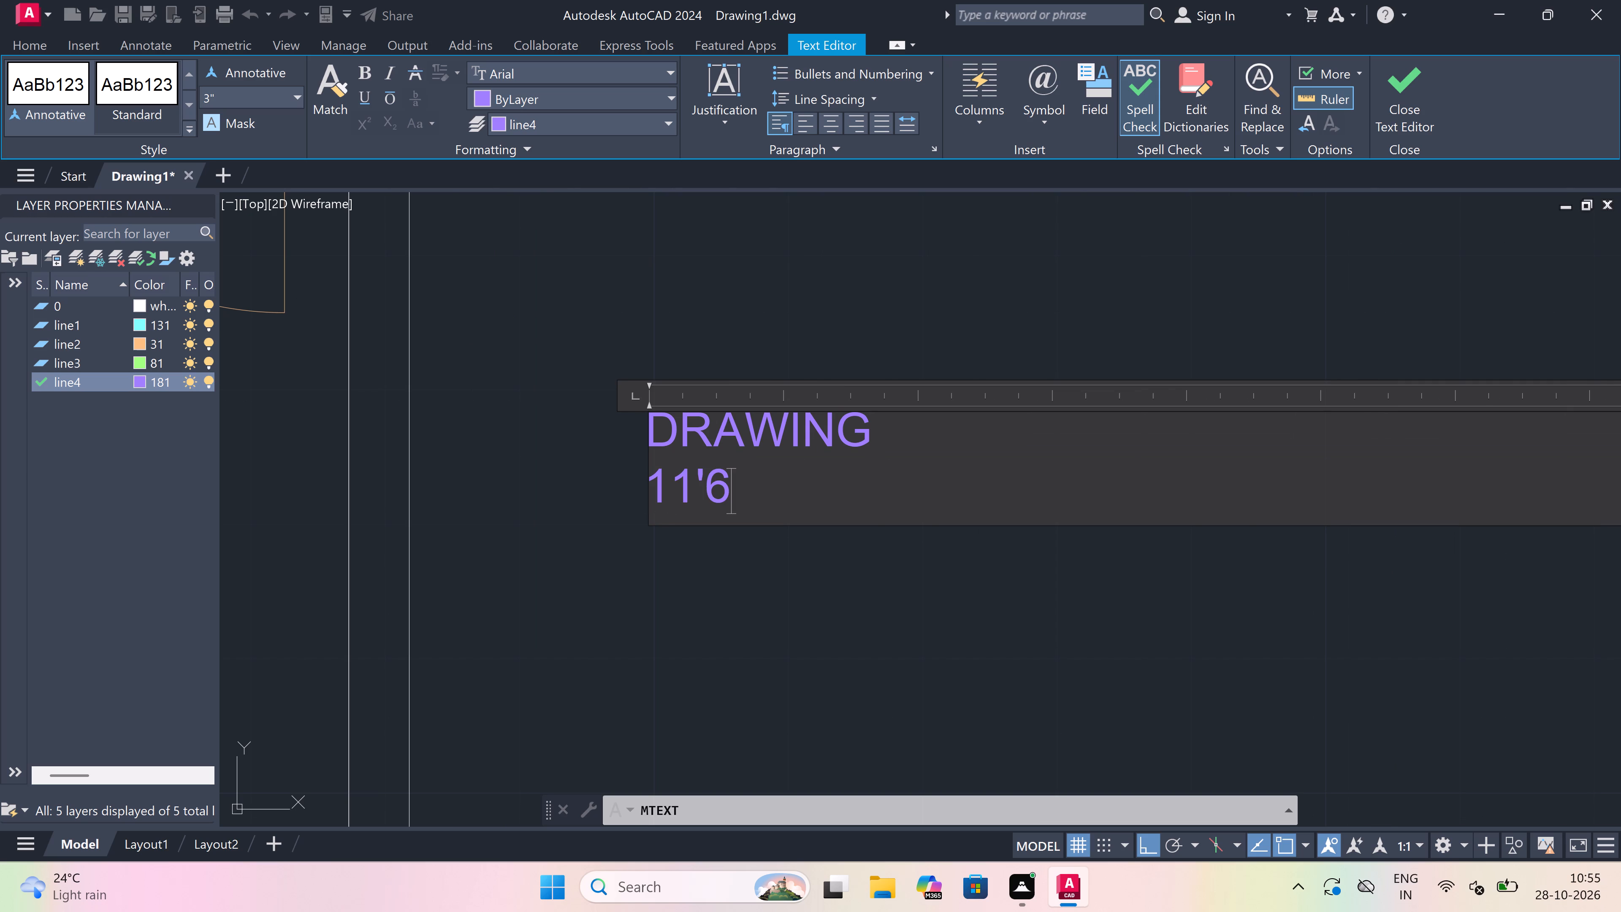
pyautogui.write('"x')
pyautogui.write("14'")
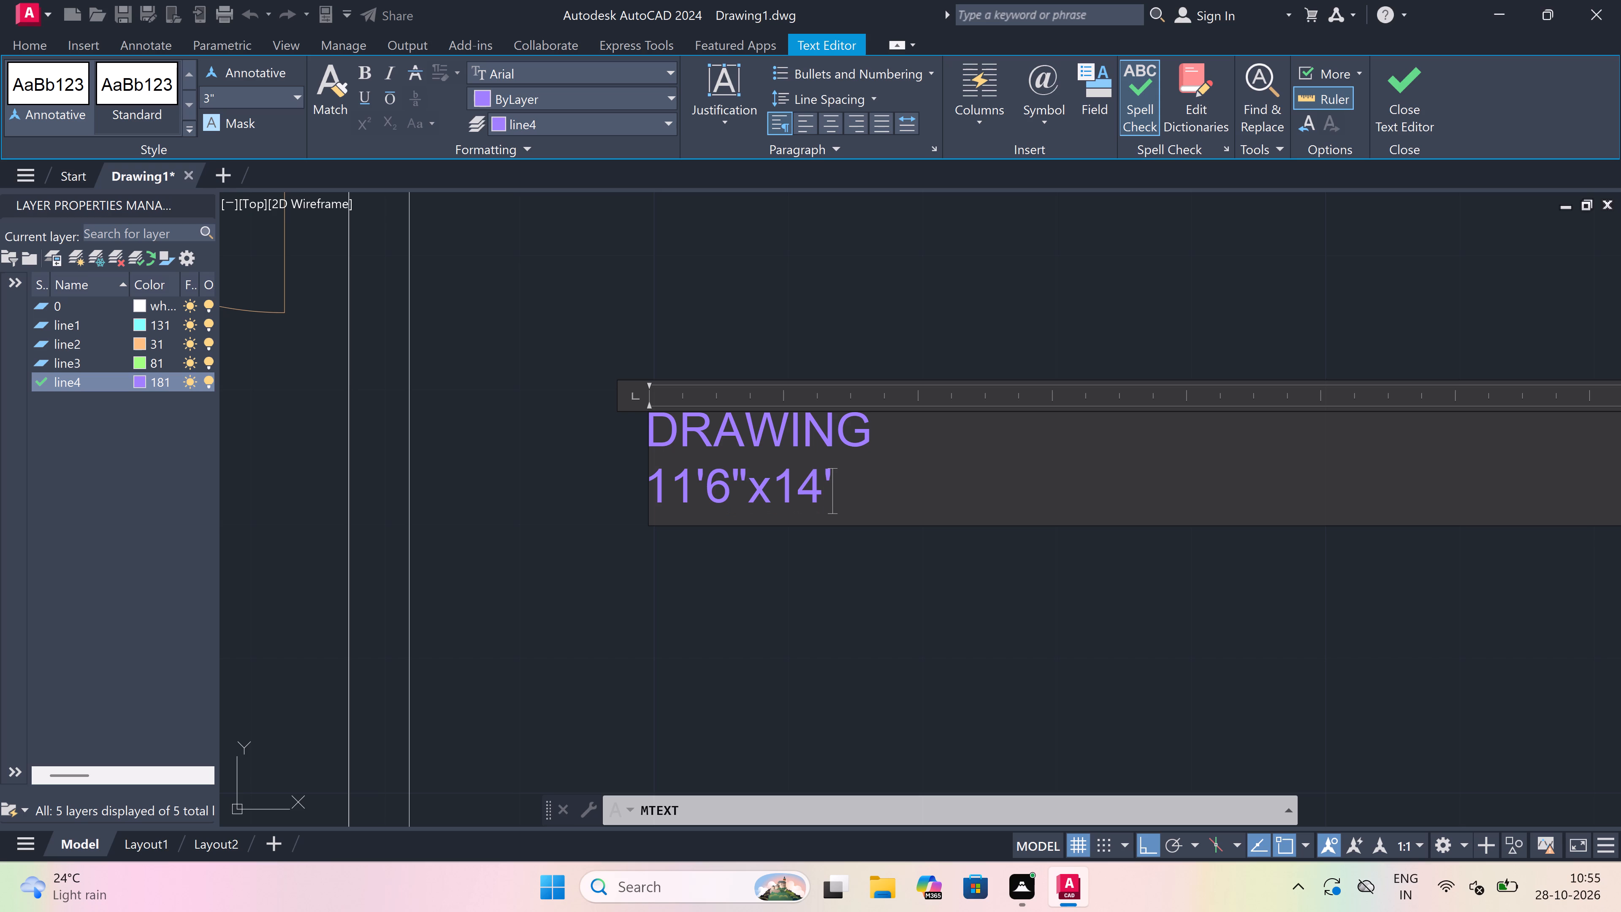
pyautogui.press('0')
pyautogui.hotkey('shift', '"')
pyautogui.moveTo(820, 635); pyautogui.dragTo(826, 606)
pyautogui.press('space')
pyautogui.scroll(-3, 859, 483)
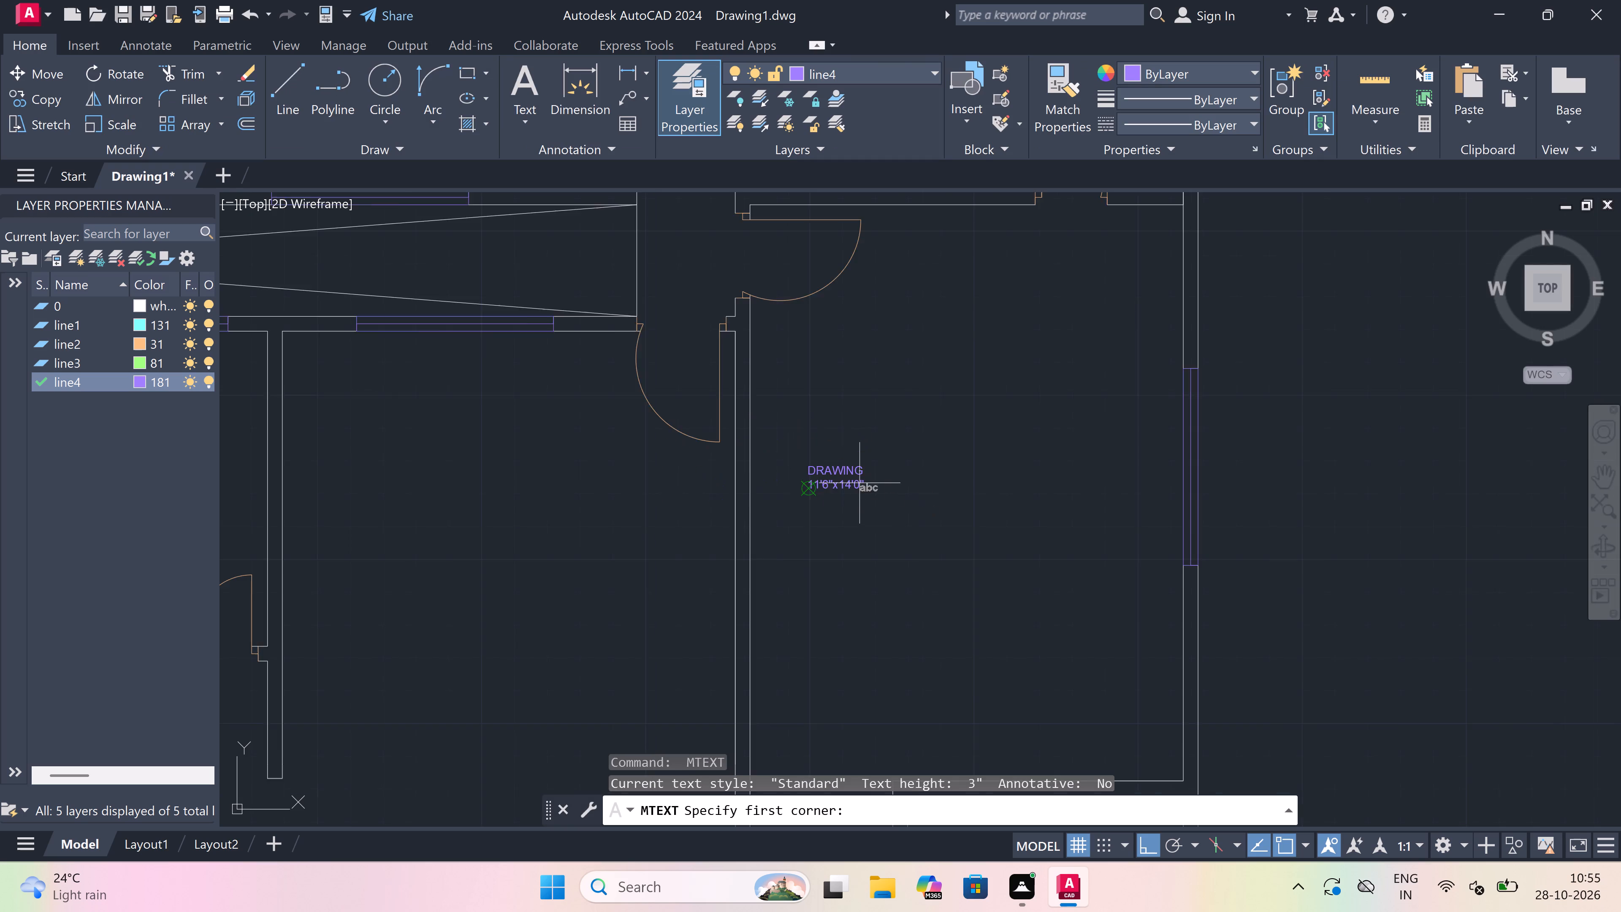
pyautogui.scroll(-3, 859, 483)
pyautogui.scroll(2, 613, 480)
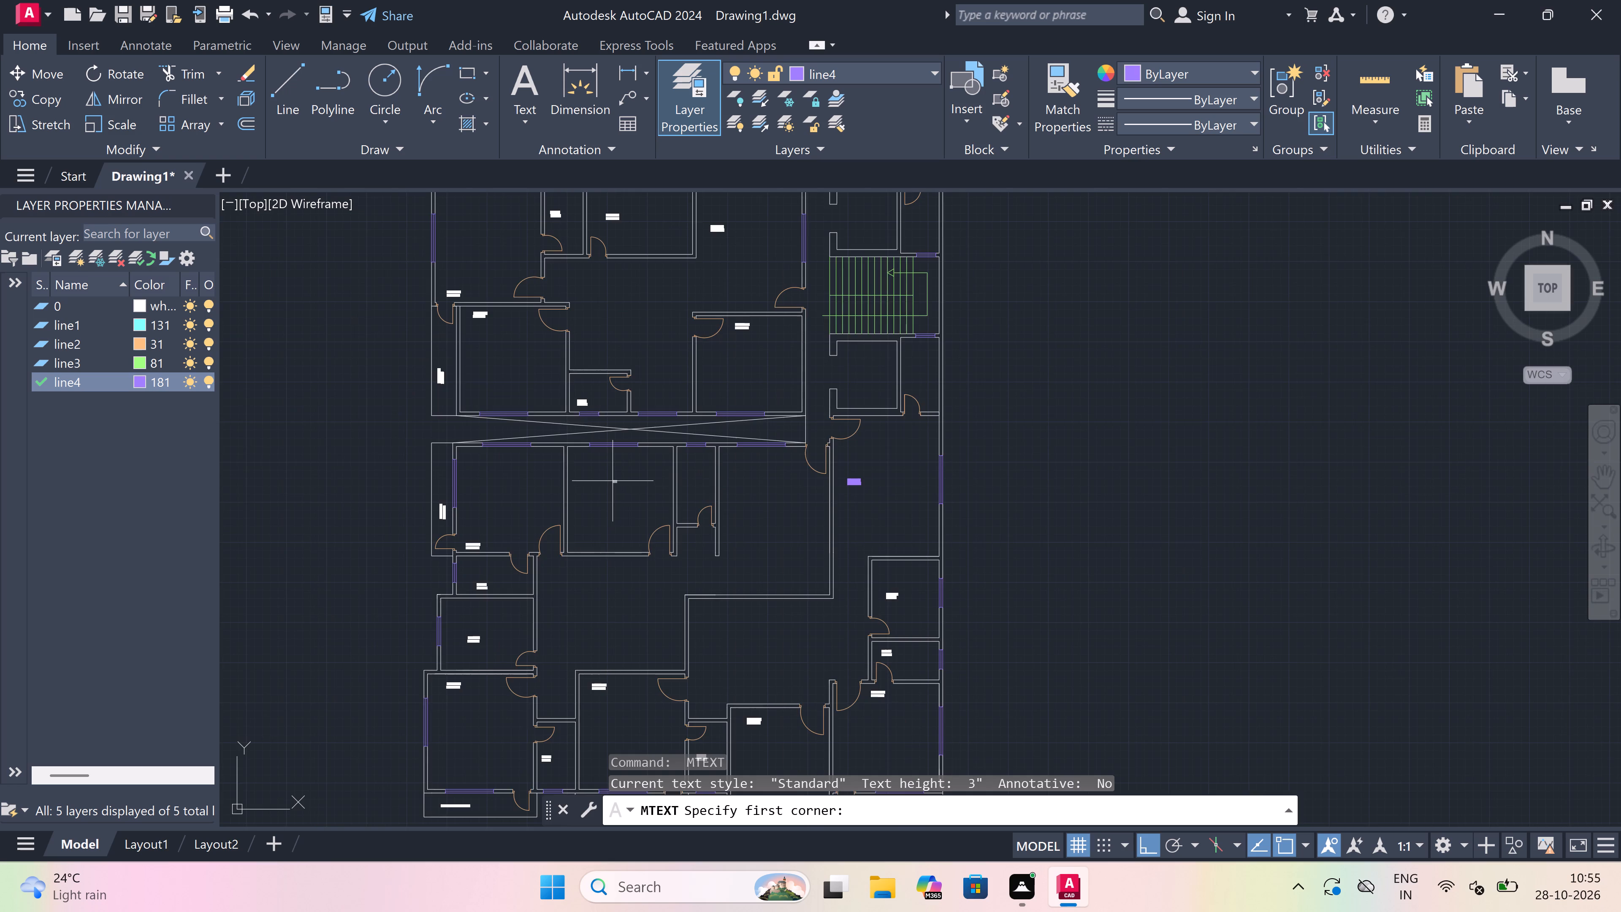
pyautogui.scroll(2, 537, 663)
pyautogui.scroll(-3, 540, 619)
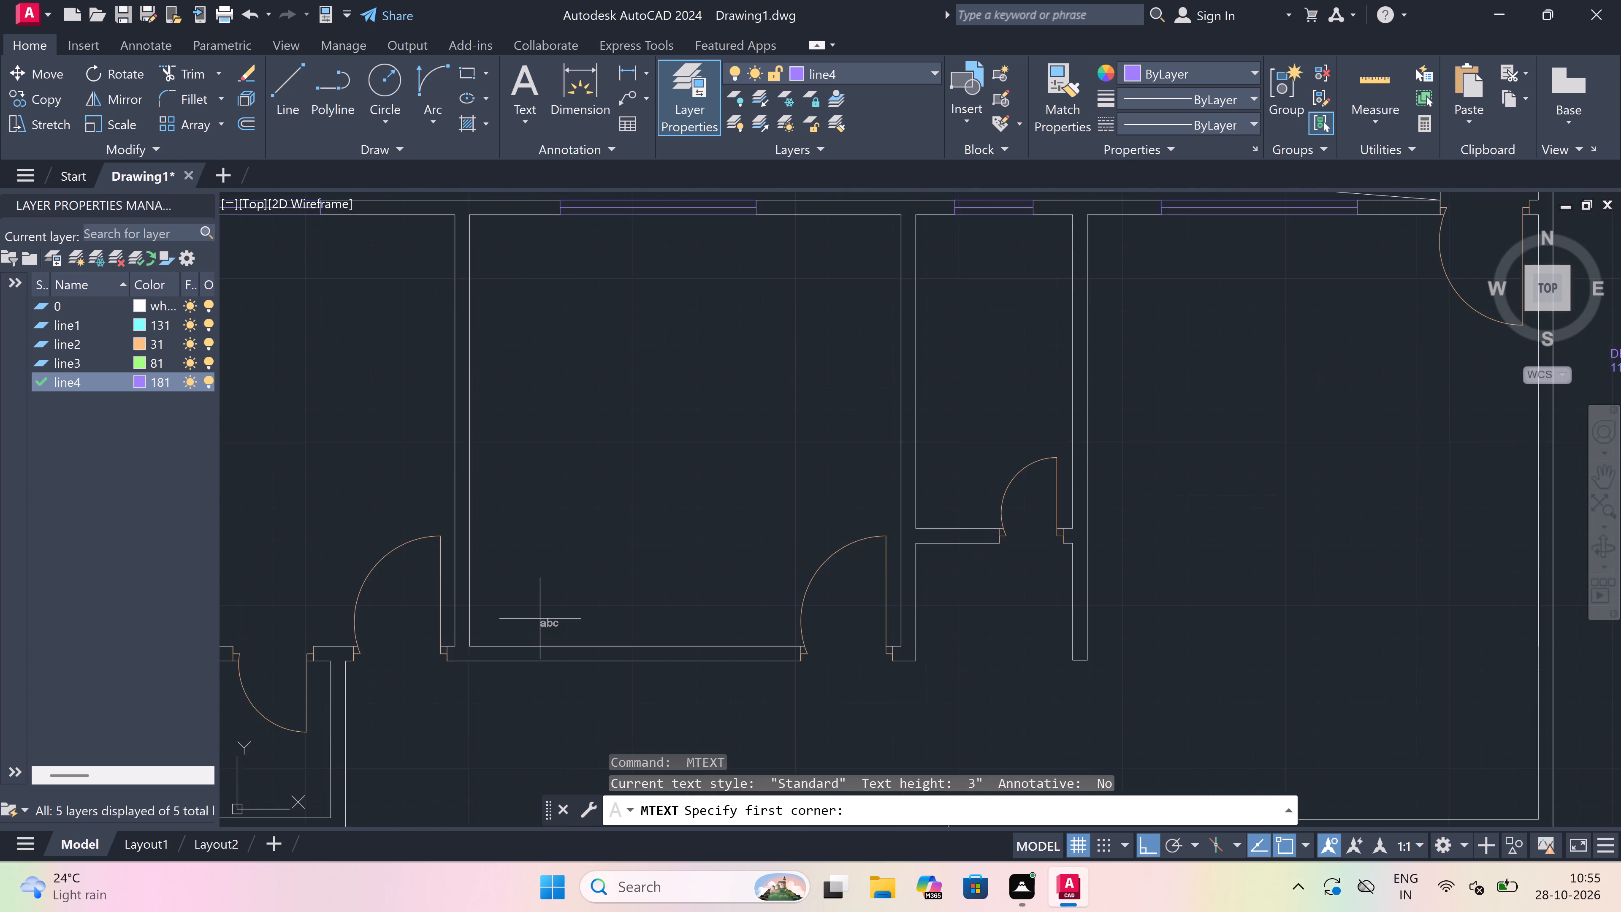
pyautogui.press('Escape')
# Assign the DRAWING 11'6"x14'0" label to layer 0 and finish the text edit.
pyautogui.scroll(-3, 969, 542)
pyautogui.scroll(2, 1098, 524)
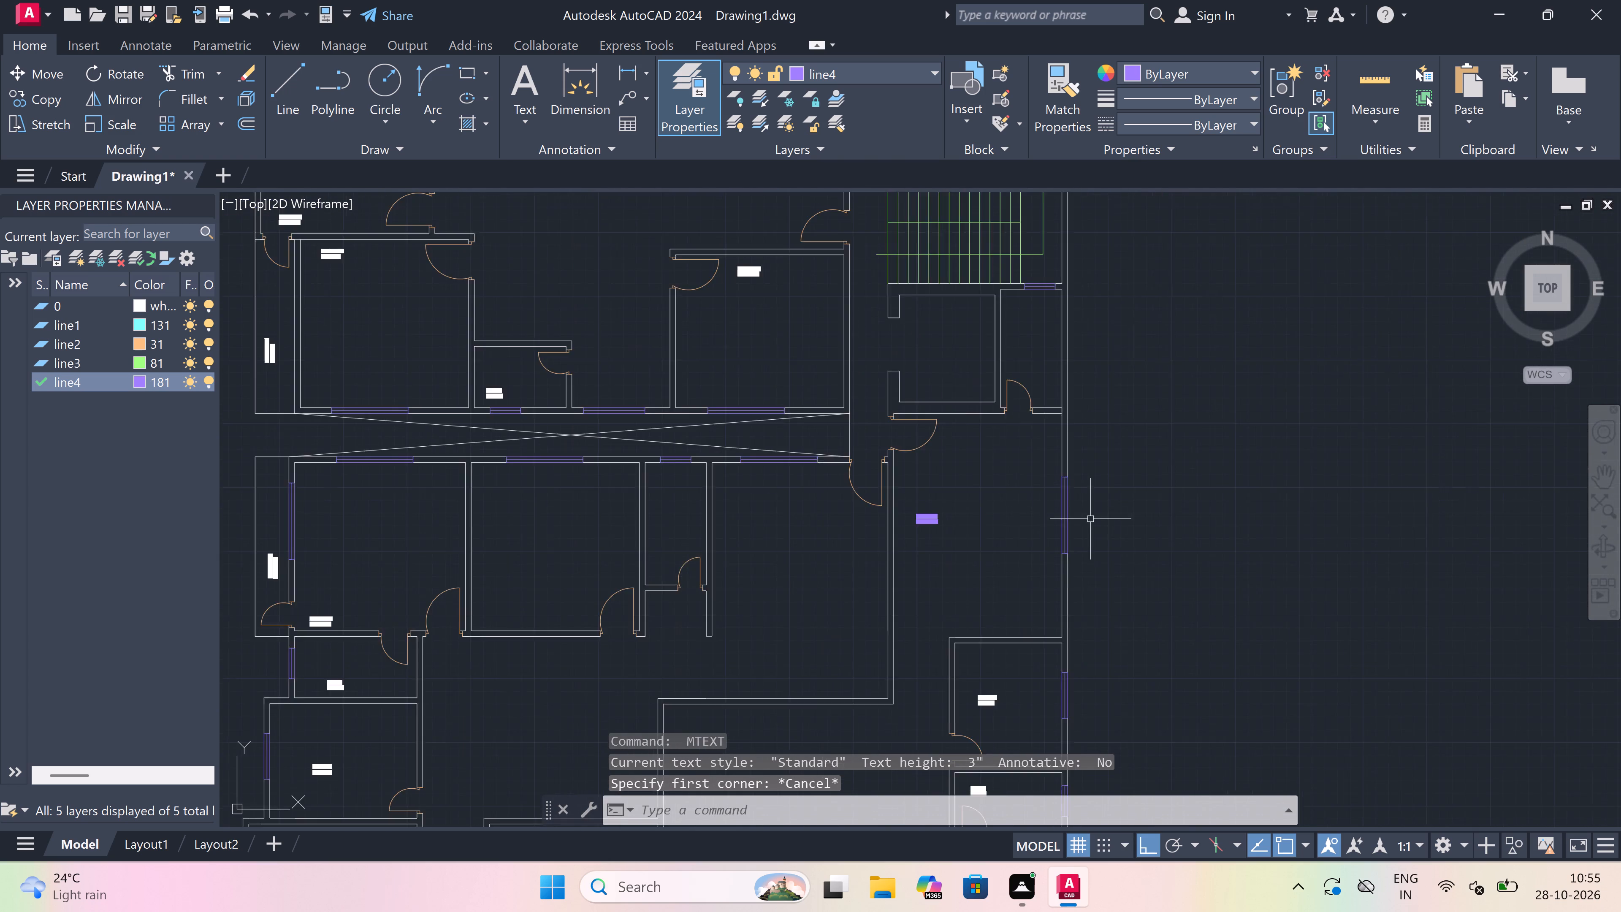
pyautogui.scroll(1, 967, 513)
pyautogui.scroll(3, 853, 522)
pyautogui.tripleClick(1021, 509)
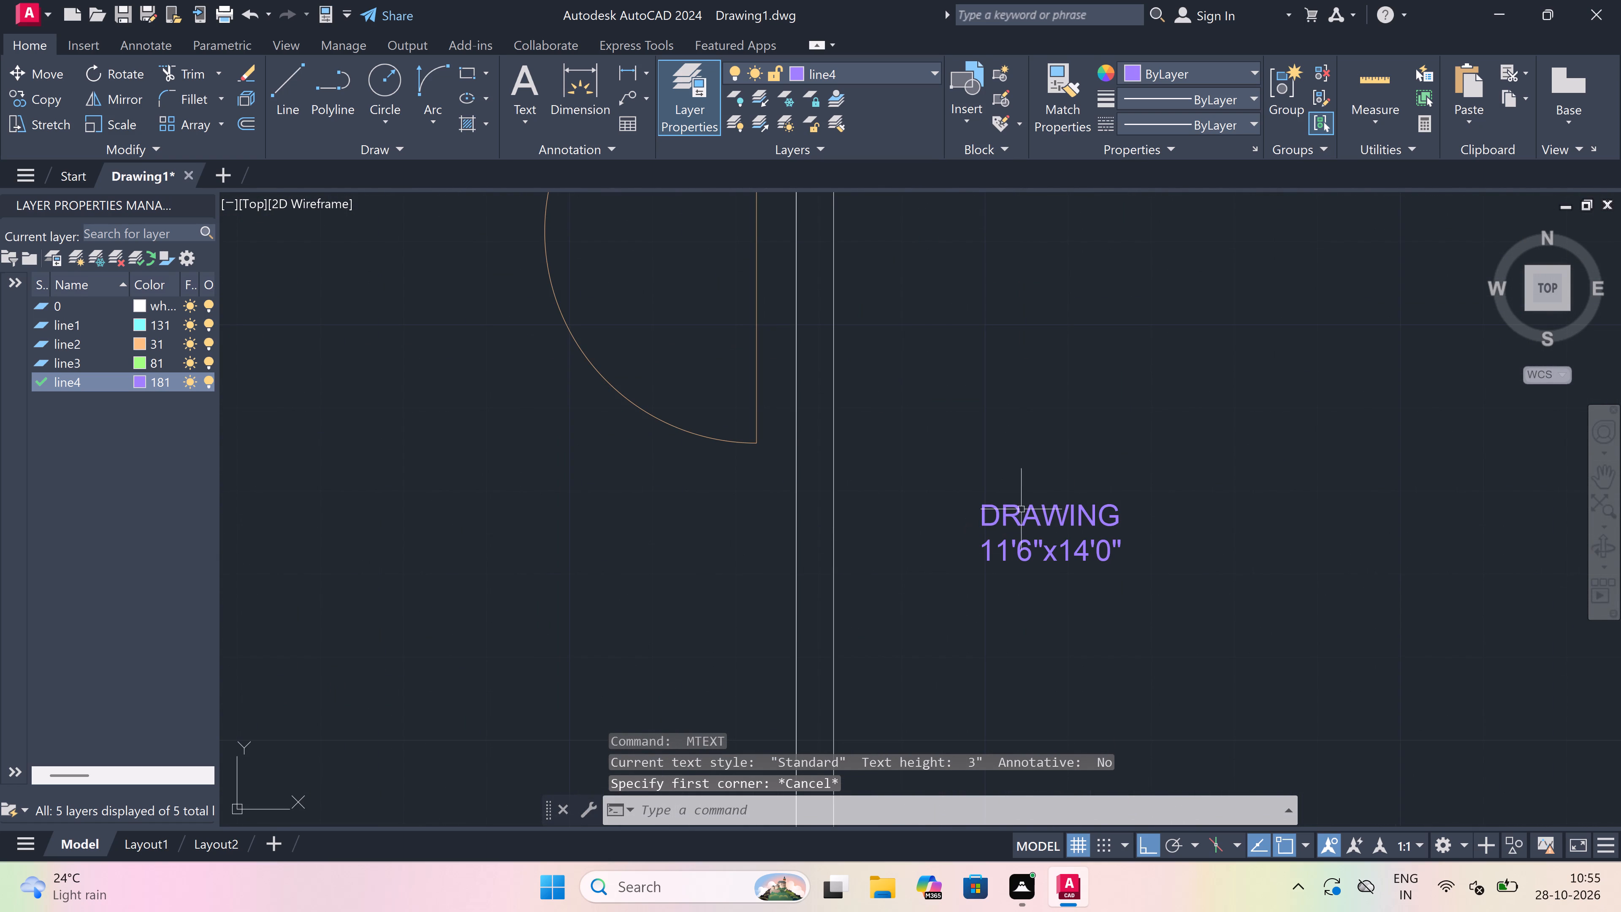
pyautogui.click(1021, 508)
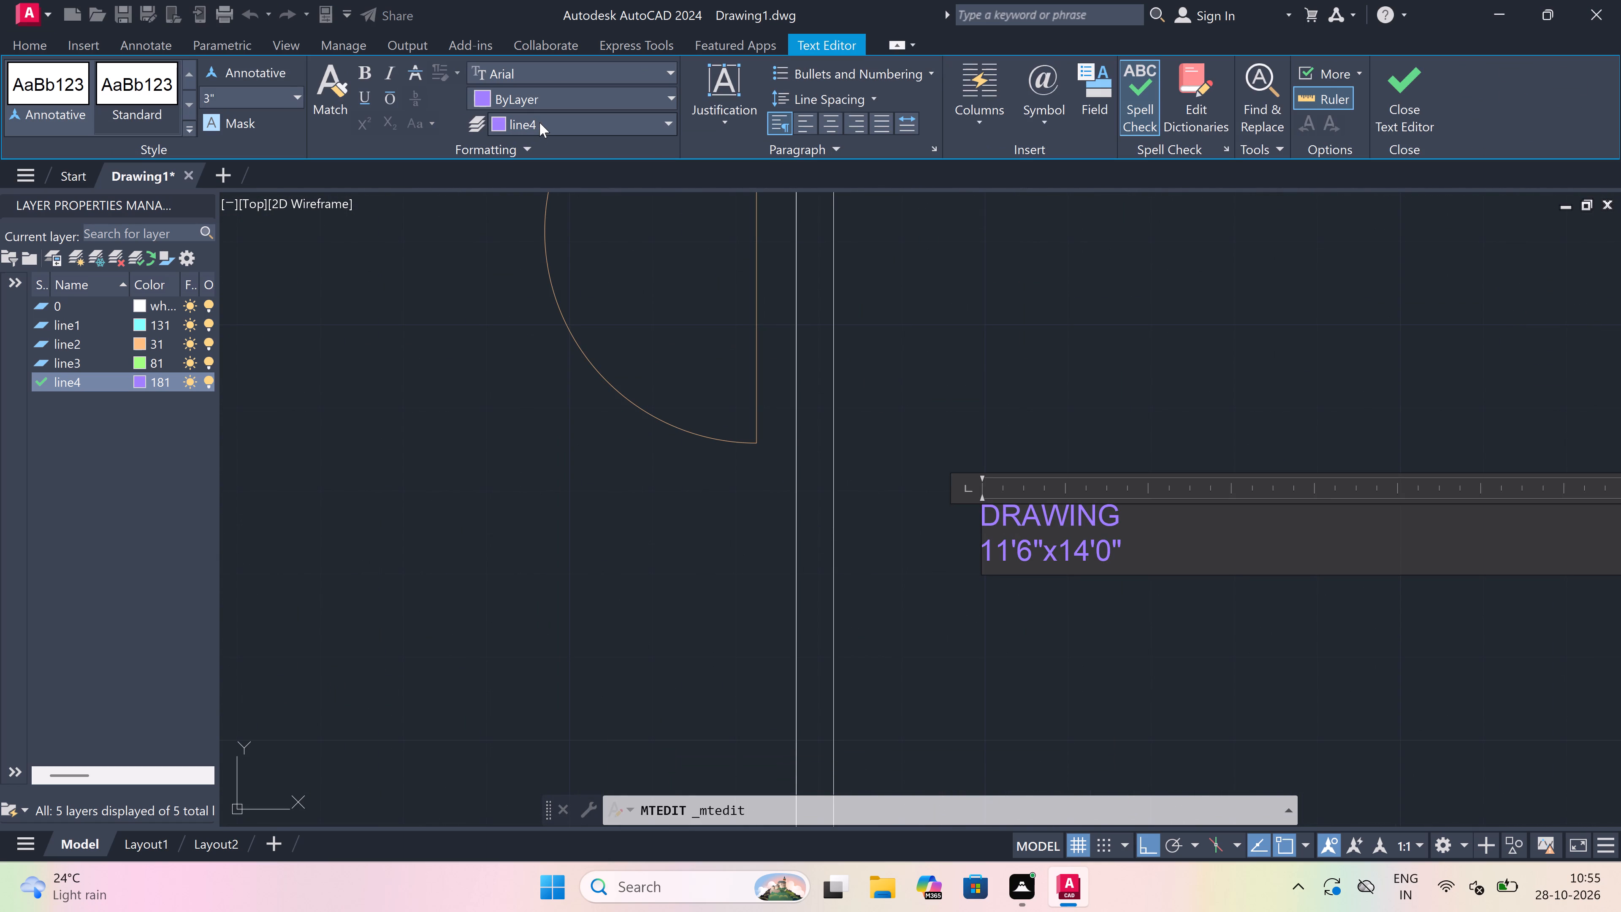
pyautogui.click(541, 121)
pyautogui.click(541, 145)
pyautogui.click(1112, 351)
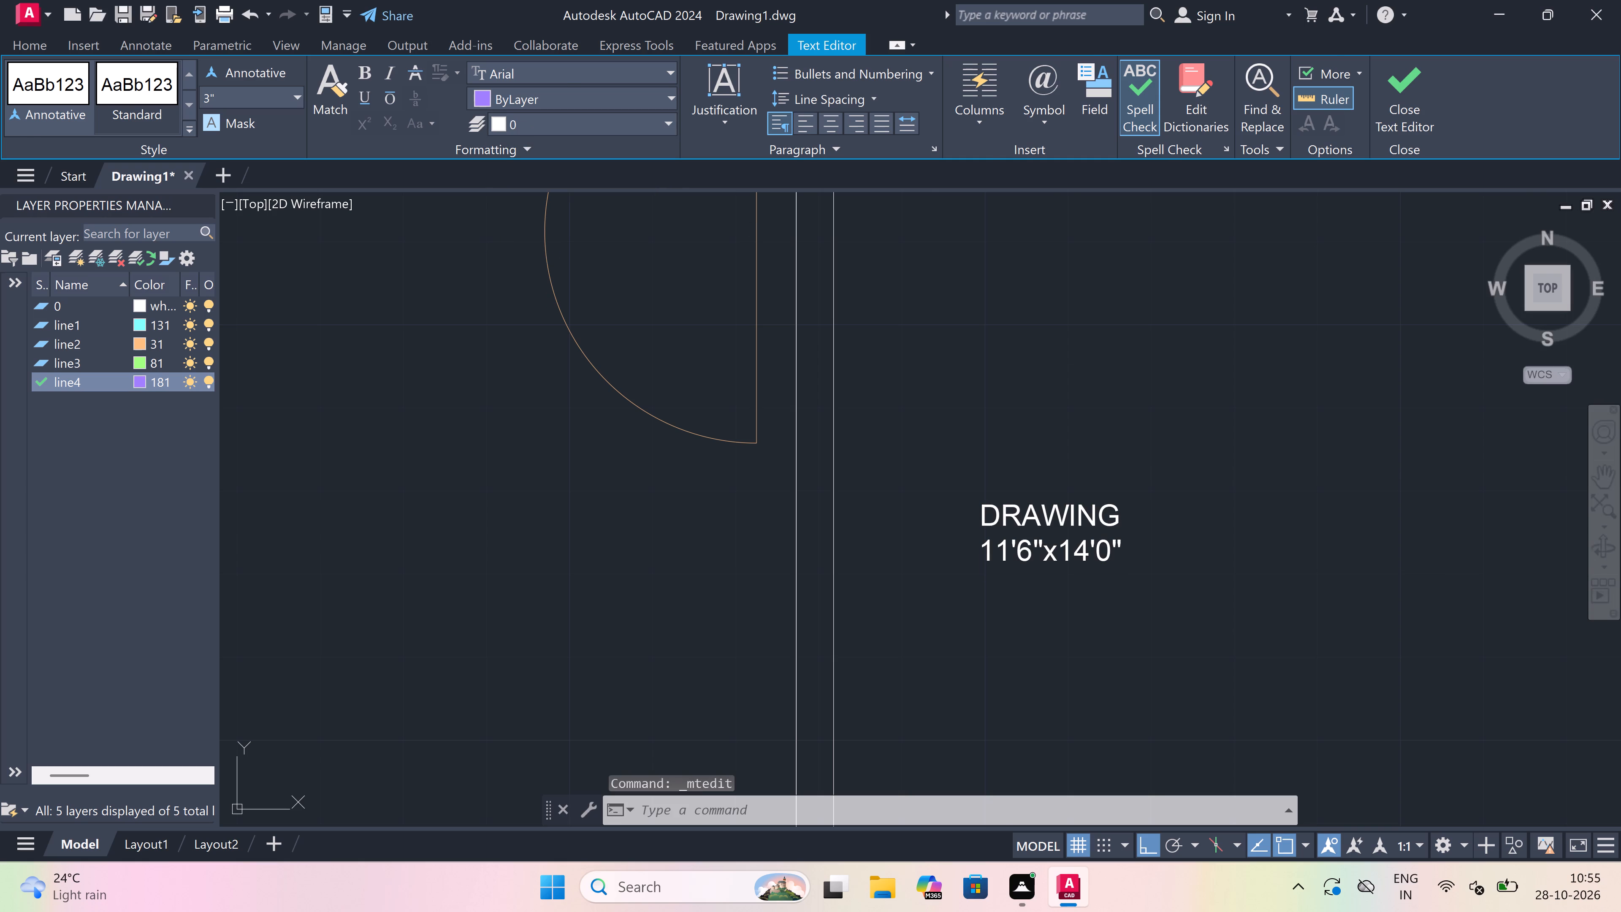
# Make layer 0 the current layer.
pyautogui.scroll(-4, 1004, 460)
pyautogui.click(889, 76)
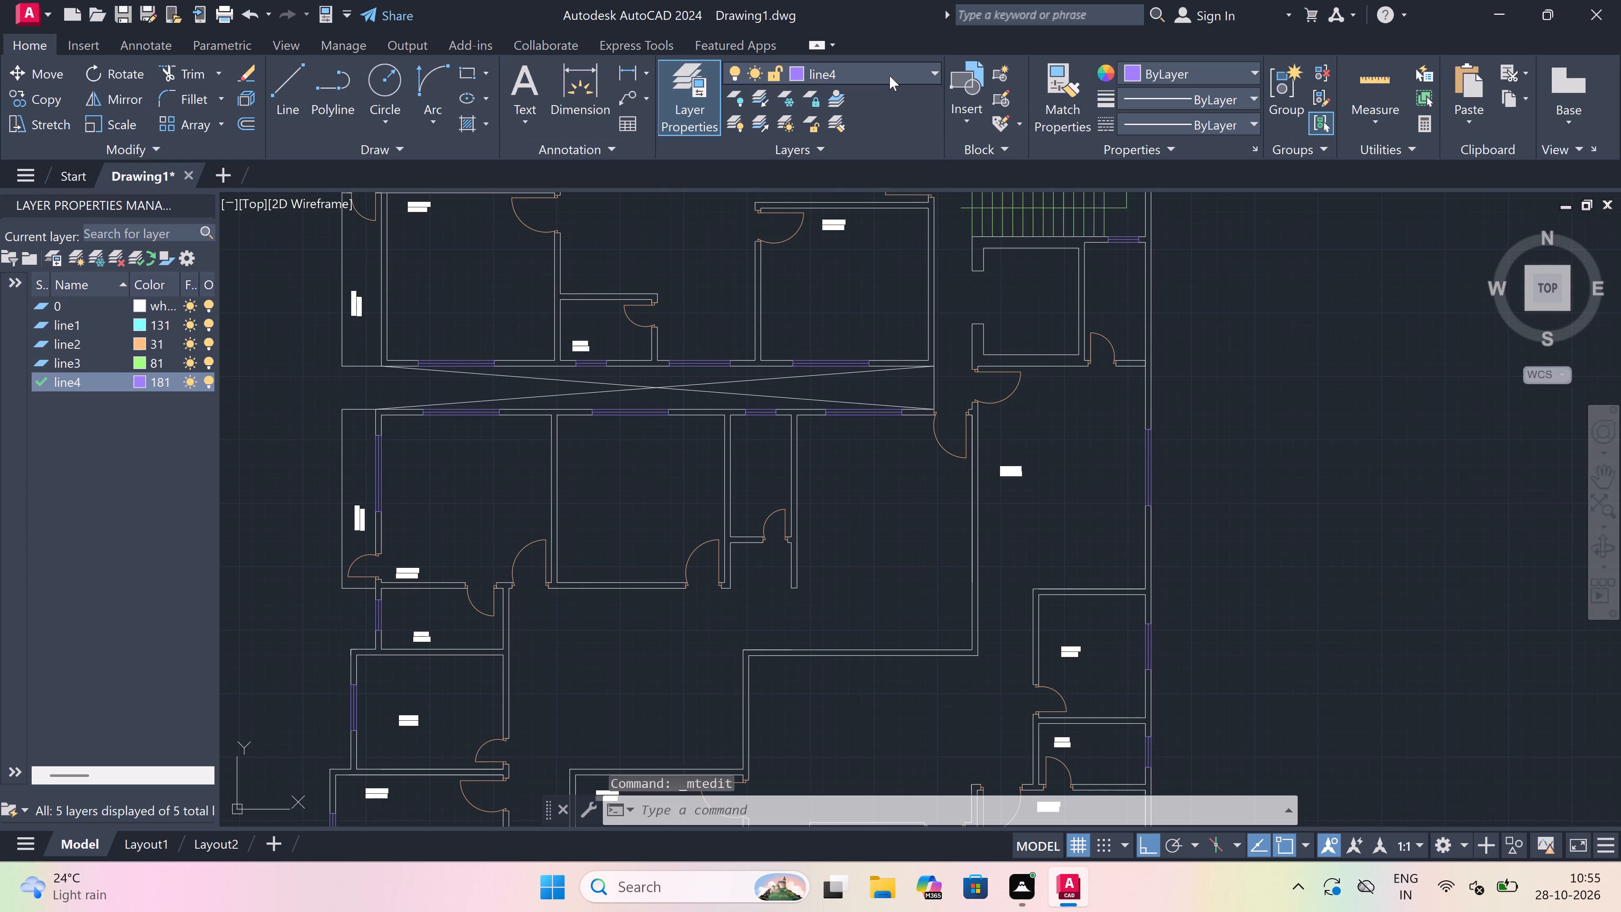
pyautogui.click(873, 98)
pyautogui.press('space')
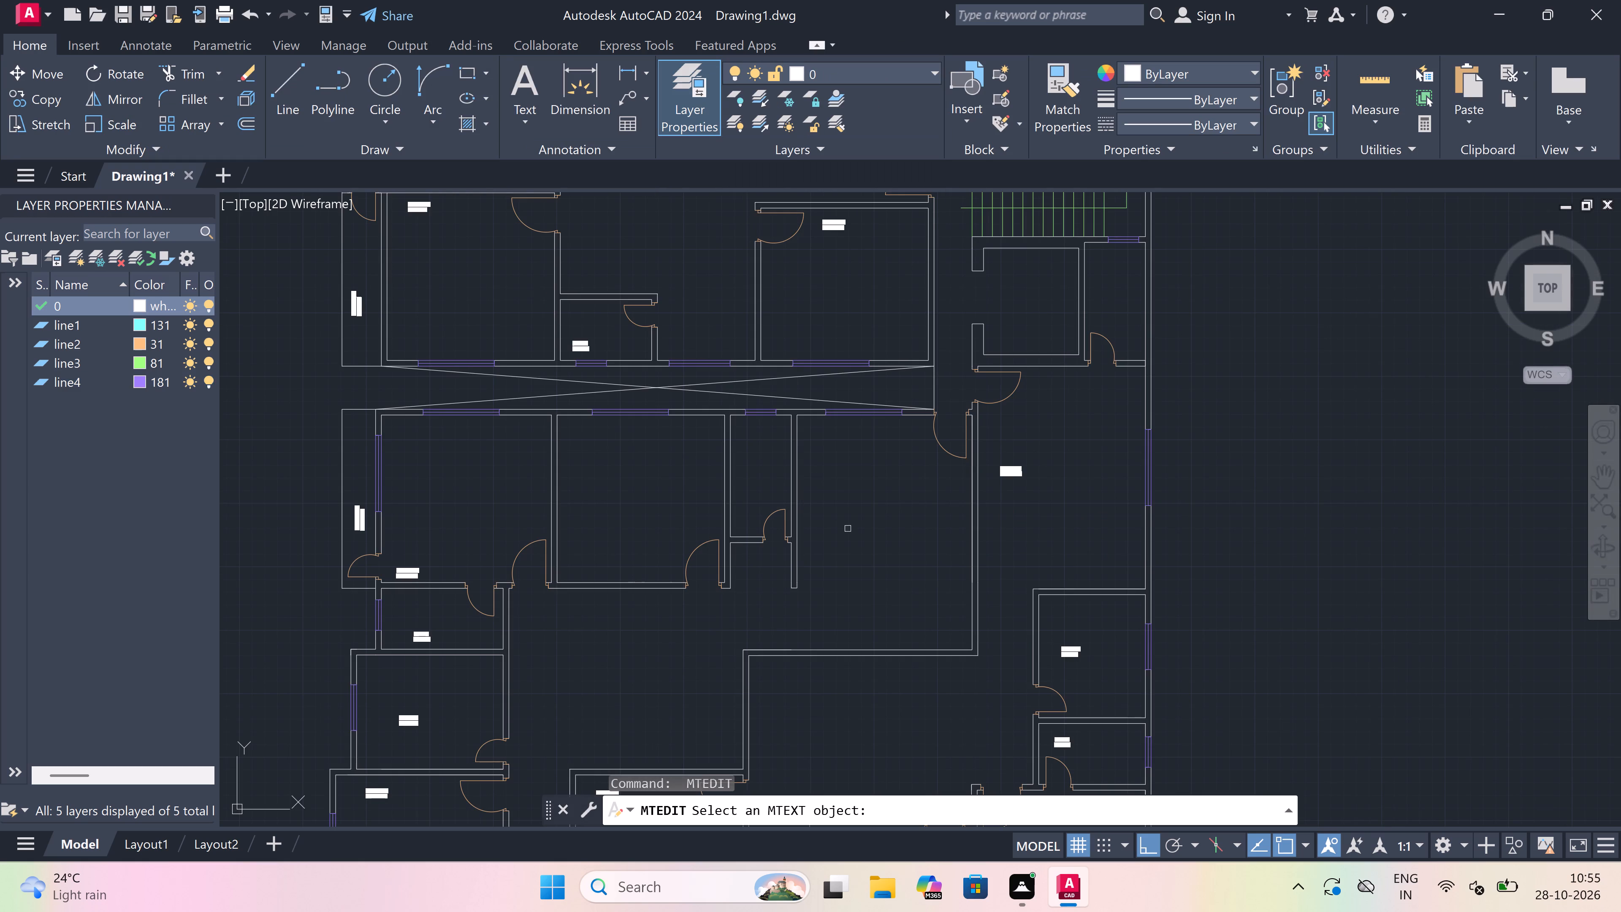
pyautogui.press('Escape')
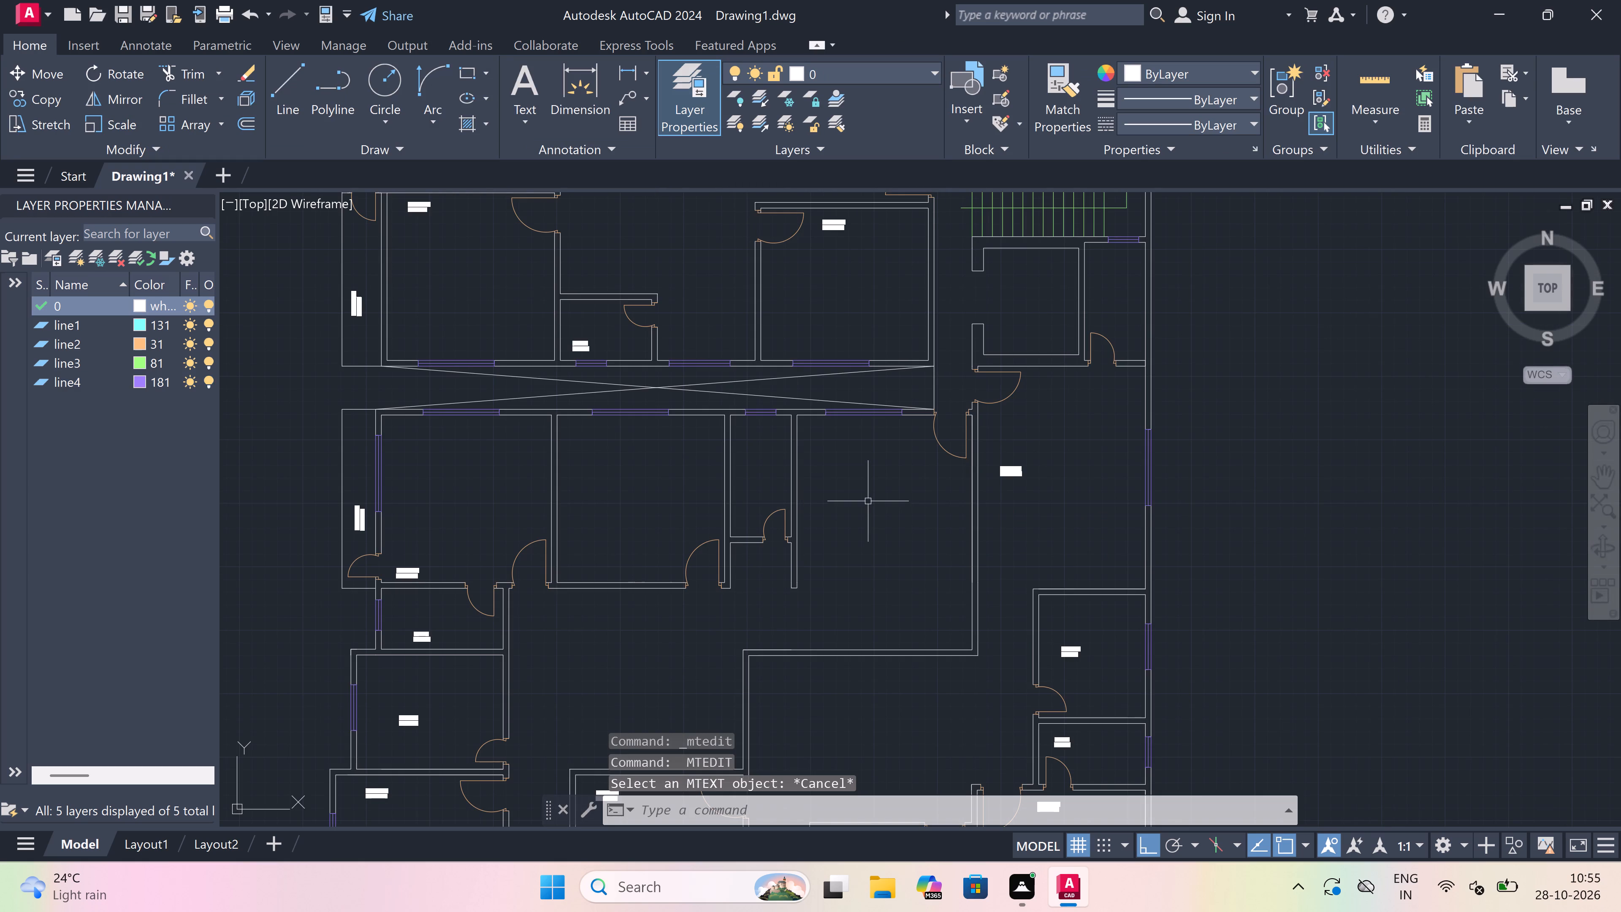
# Add a two-line multiline text label reading DRAWING and 11'0"x15'5" in the room directly west of the labelled drawing room.
pyautogui.press('m')
pyautogui.write('t')
pyautogui.press('space')
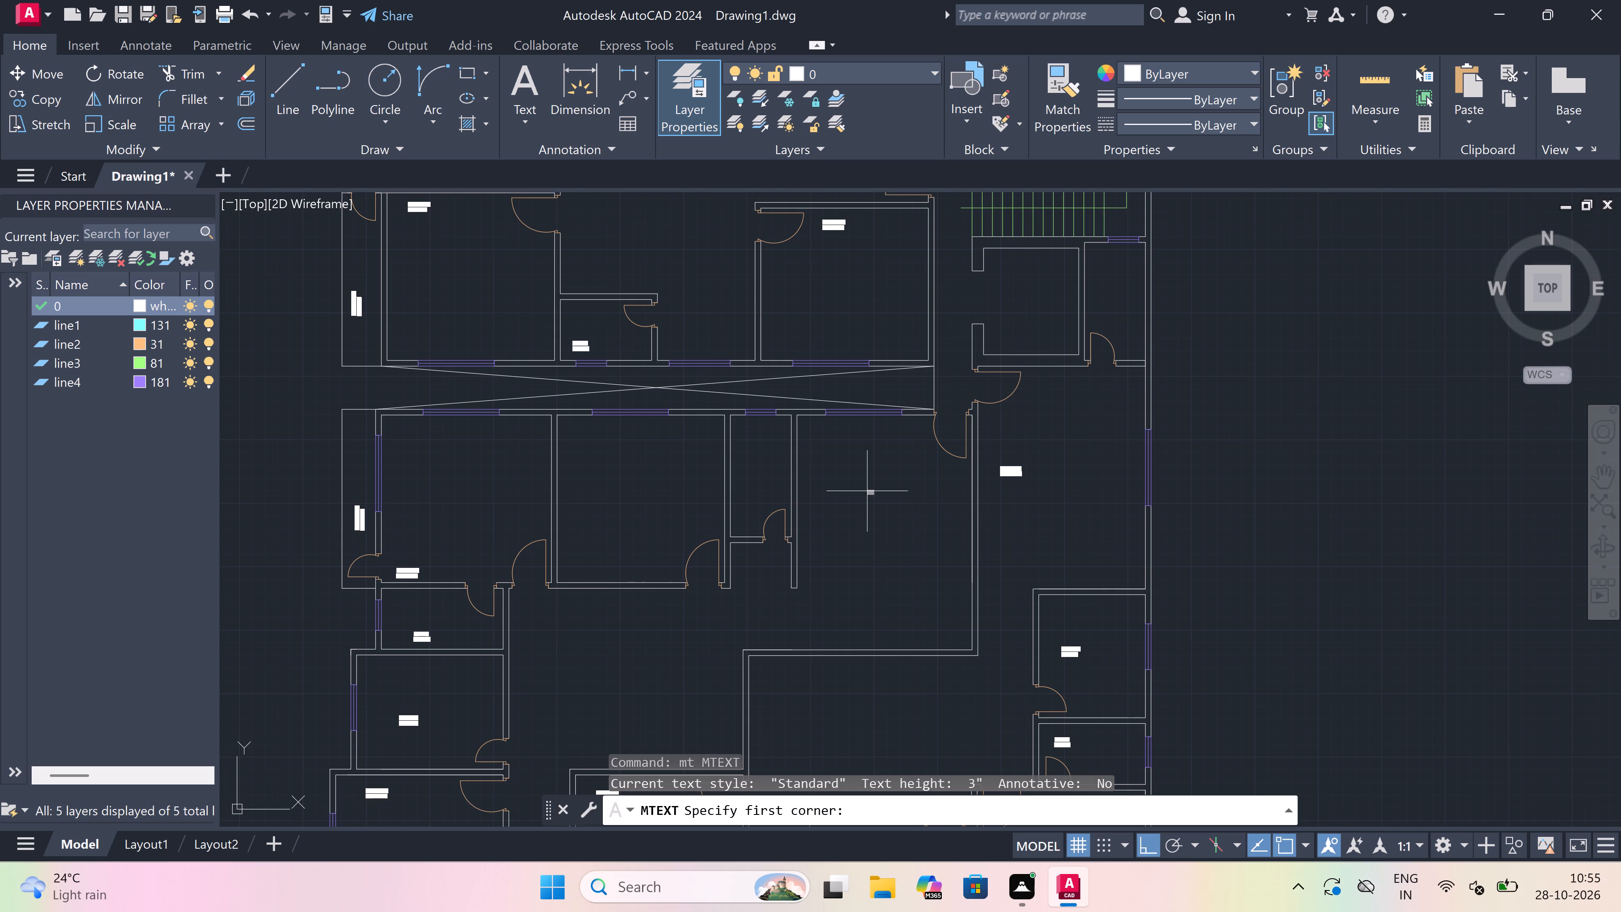
pyautogui.scroll(2, 868, 502)
pyautogui.moveTo(766, 602); pyautogui.dragTo(810, 602)
pyautogui.click(1381, 597)
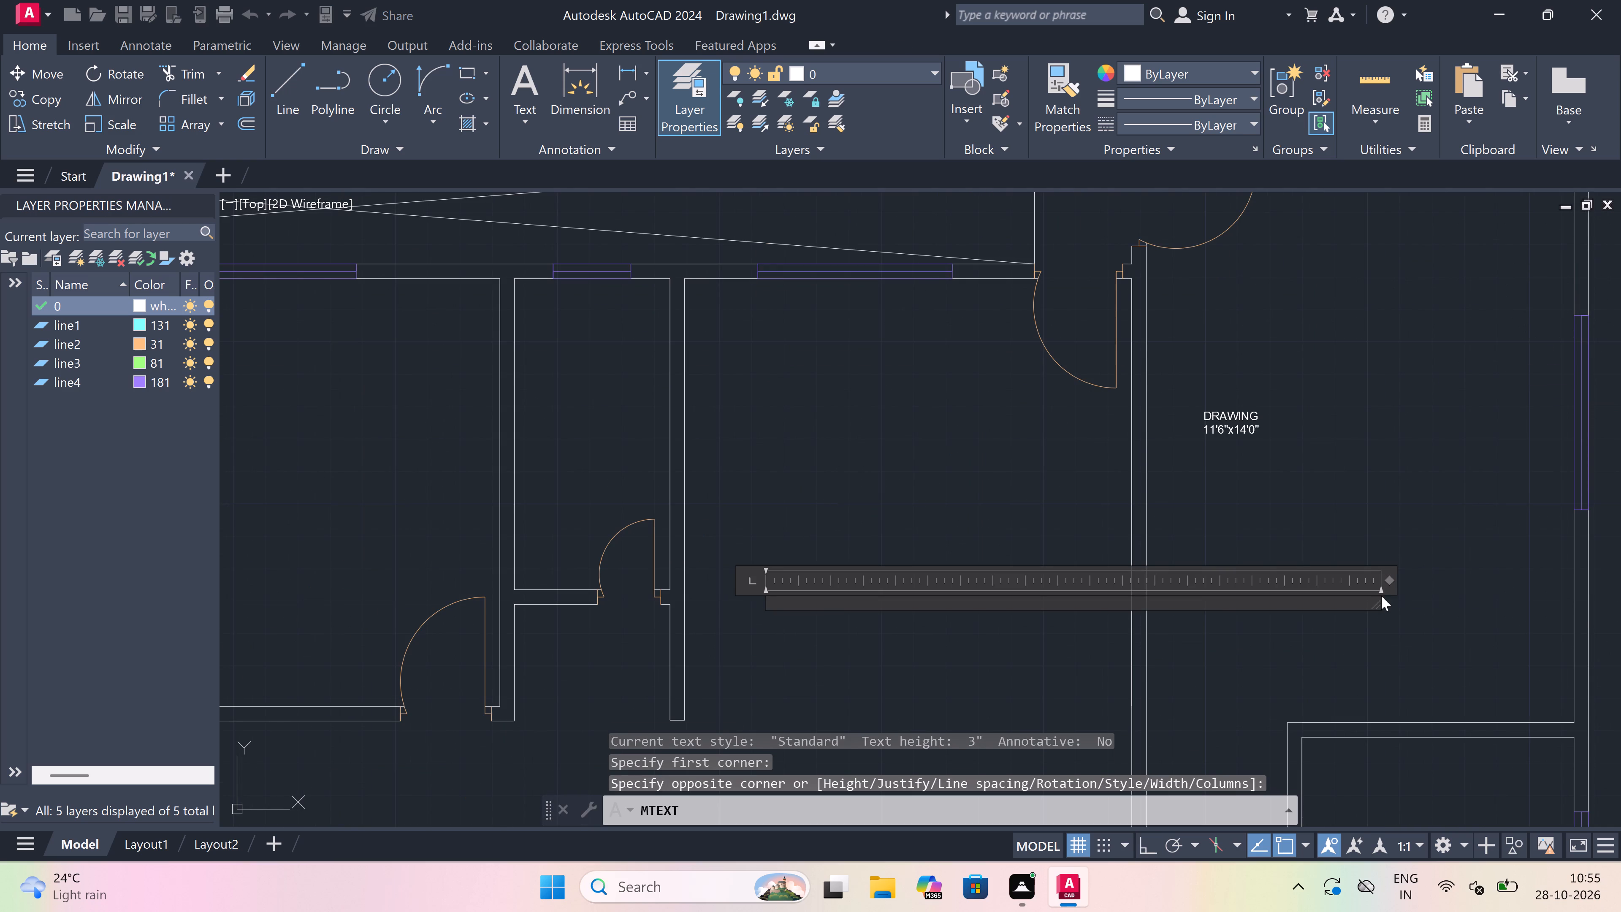
pyautogui.write('DR')
pyautogui.write('AW')
pyautogui.press('i')
pyautogui.write('NG')
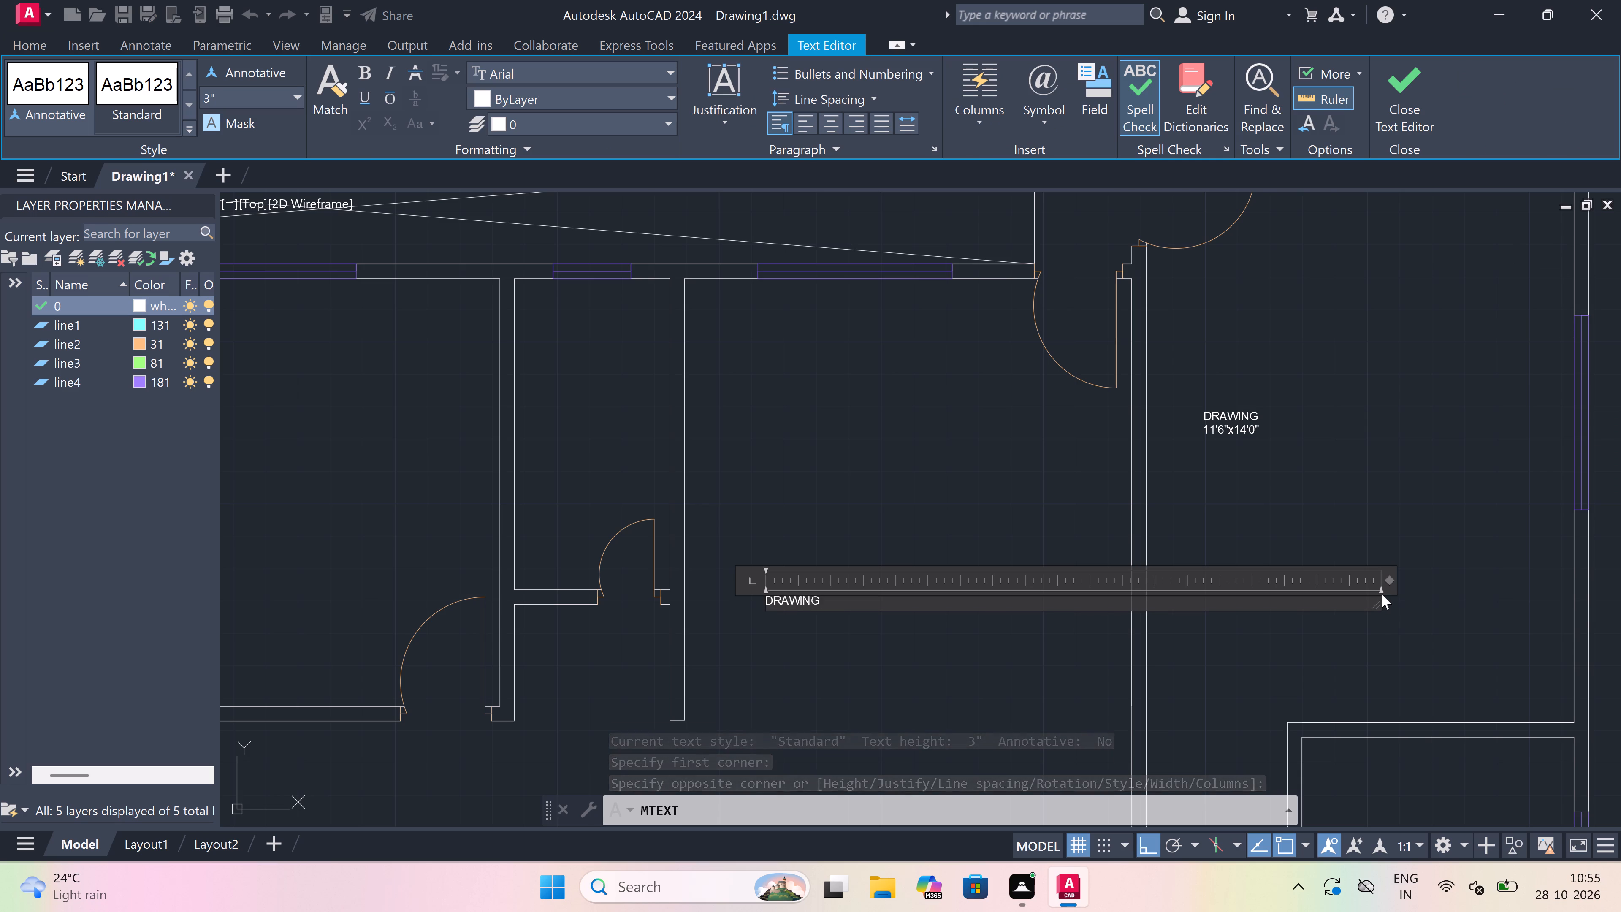
pyautogui.press('Return')
pyautogui.write('11')
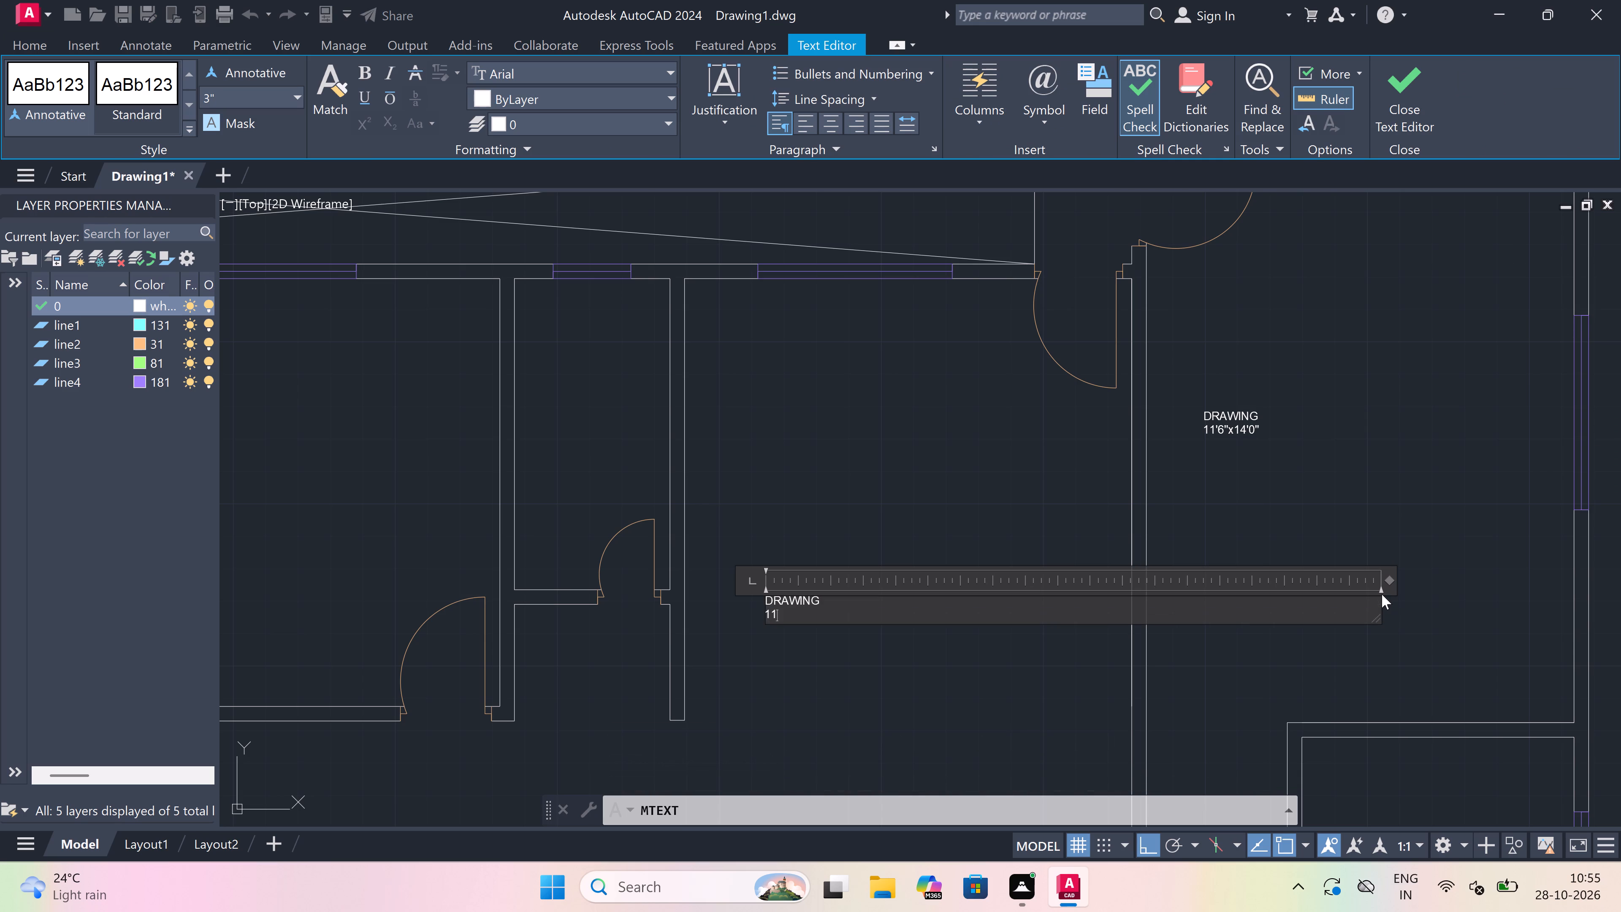
pyautogui.write("'0")
pyautogui.write("15'5")
pyautogui.hotkey('shift', '"')
pyautogui.click(983, 638)
# Add a two-line multiline text label reading TOILET and 4'0"x8'0" in the narrow room west of the 11'0"x15'5" drawing room.
pyautogui.press('space')
pyautogui.scroll(-3, 923, 600)
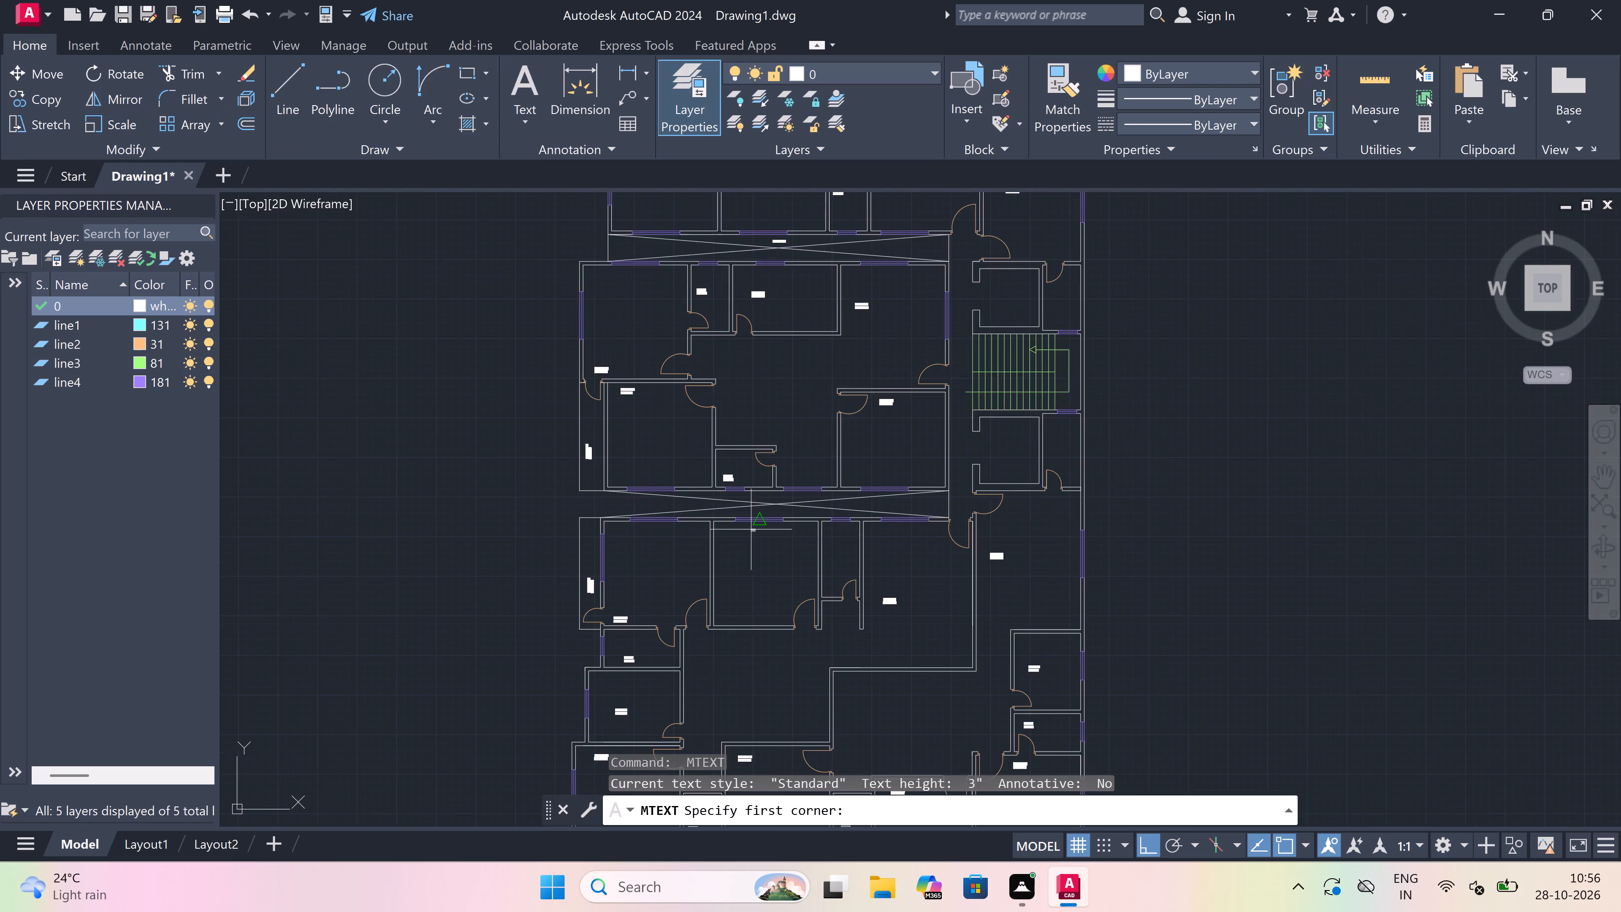
pyautogui.scroll(1, 750, 526)
pyautogui.scroll(3, 902, 575)
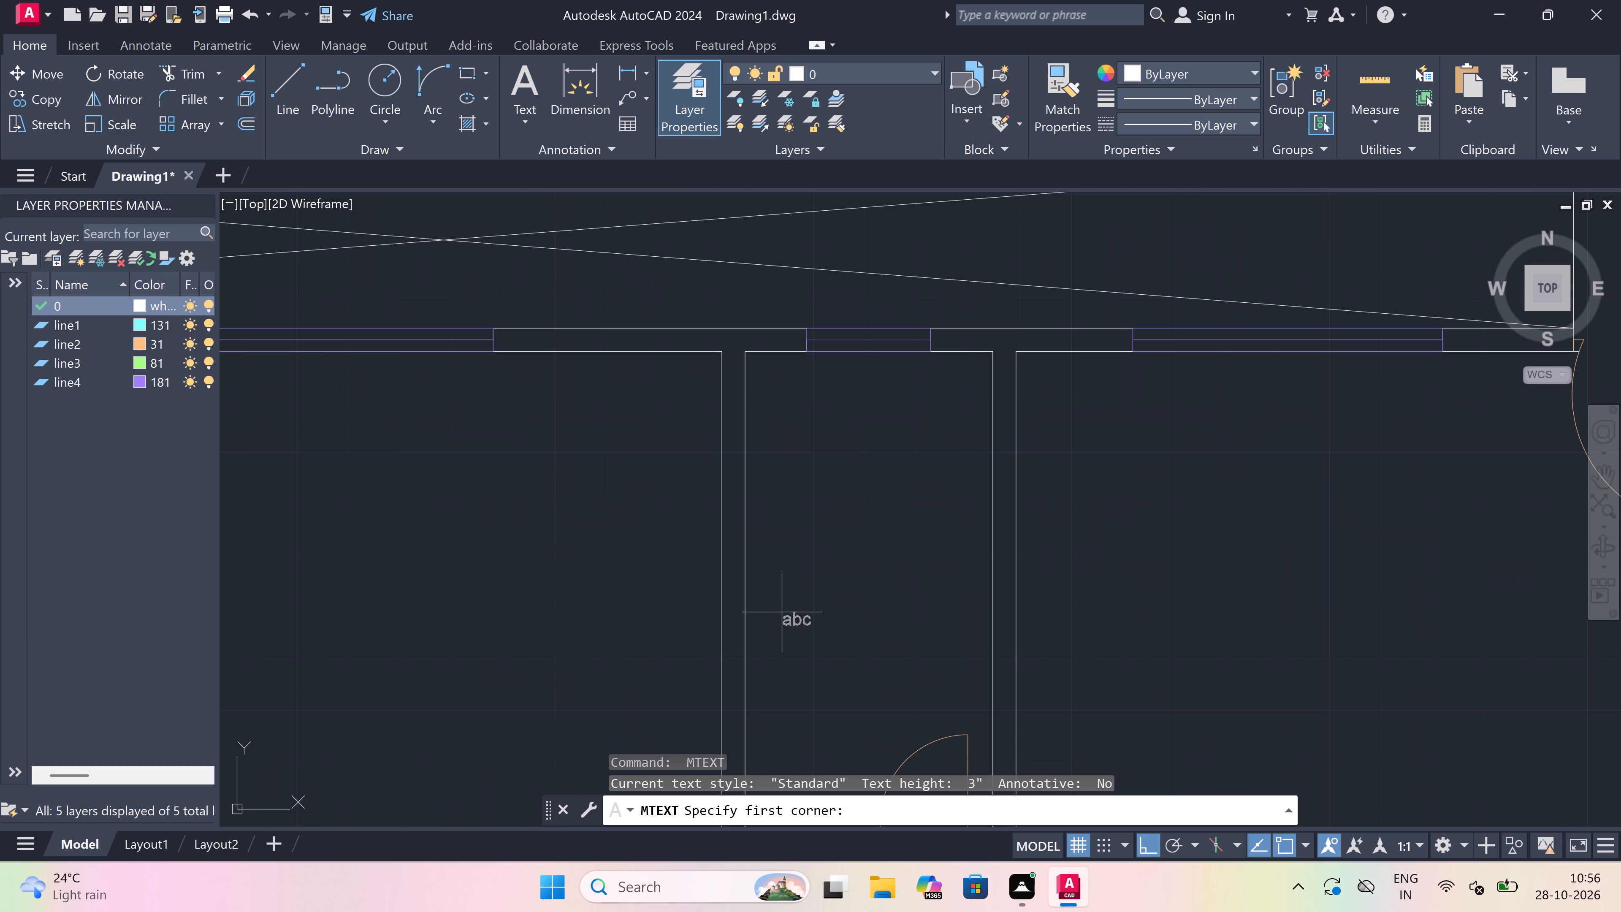
pyautogui.moveTo(782, 611); pyautogui.dragTo(877, 597)
pyautogui.click(1471, 588)
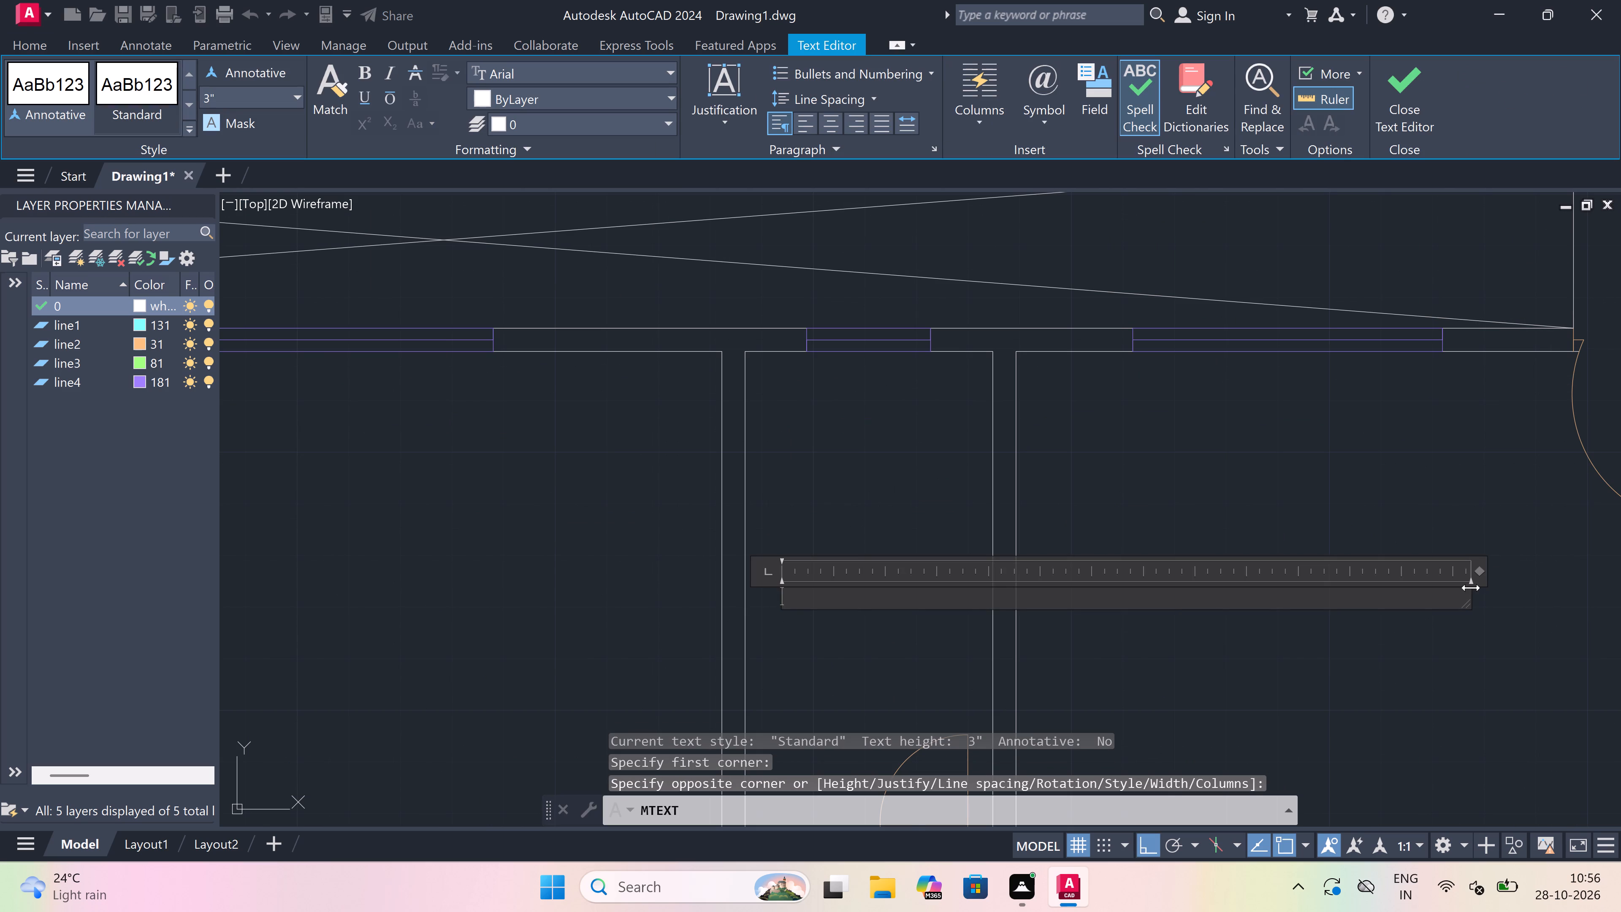
pyautogui.write('TOILET')
pyautogui.press('Return')
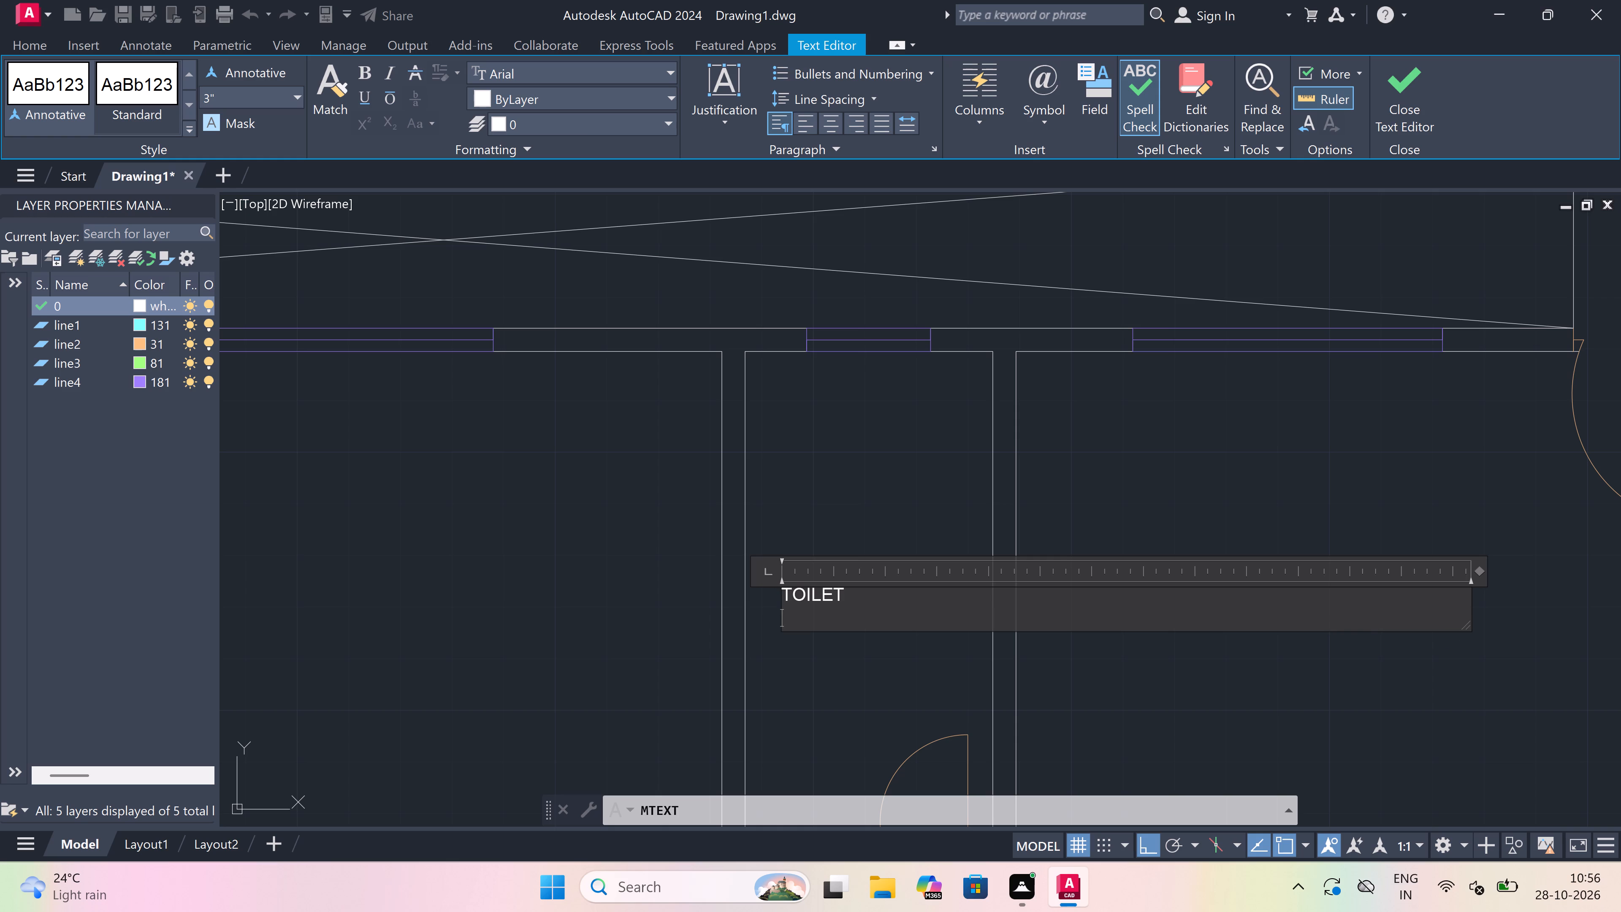
pyautogui.write("4'0")
pyautogui.hotkey('shift', '"')
pyautogui.press('x')
pyautogui.write("8'0")
pyautogui.hotkey('shift', '"')
pyautogui.click(830, 667)
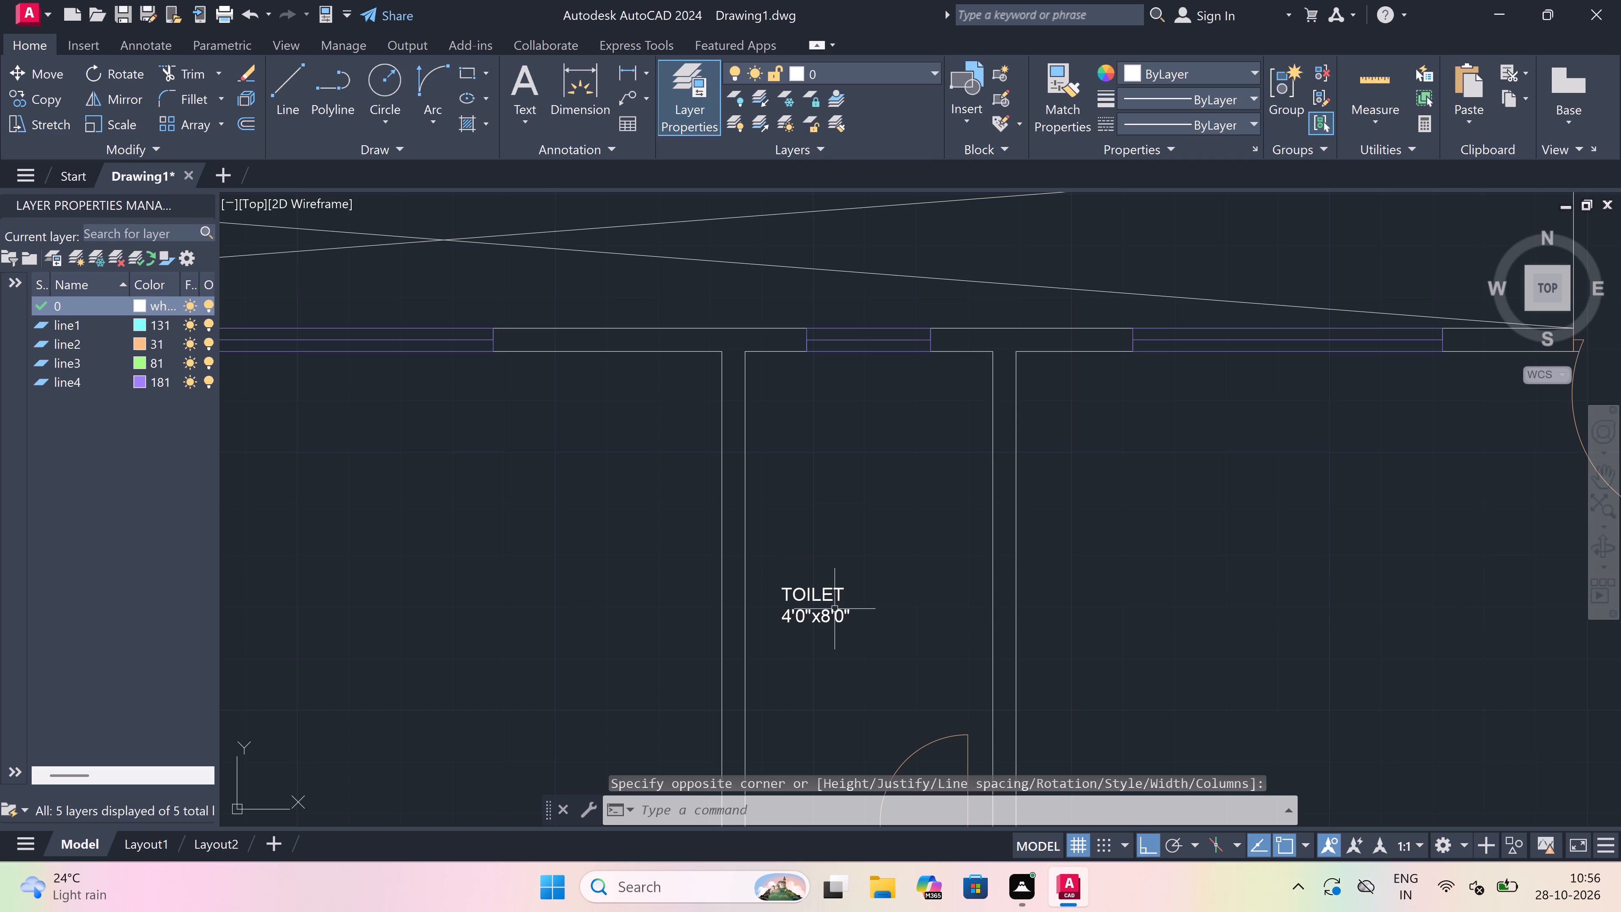
# Add a two-line multiline text label reading BEDROOM and 11'0"x11'0" in the room directly west of the 4'0"x8'0" toilet.
pyautogui.press('space')
pyautogui.scroll(-5, 817, 561)
pyautogui.scroll(2, 751, 569)
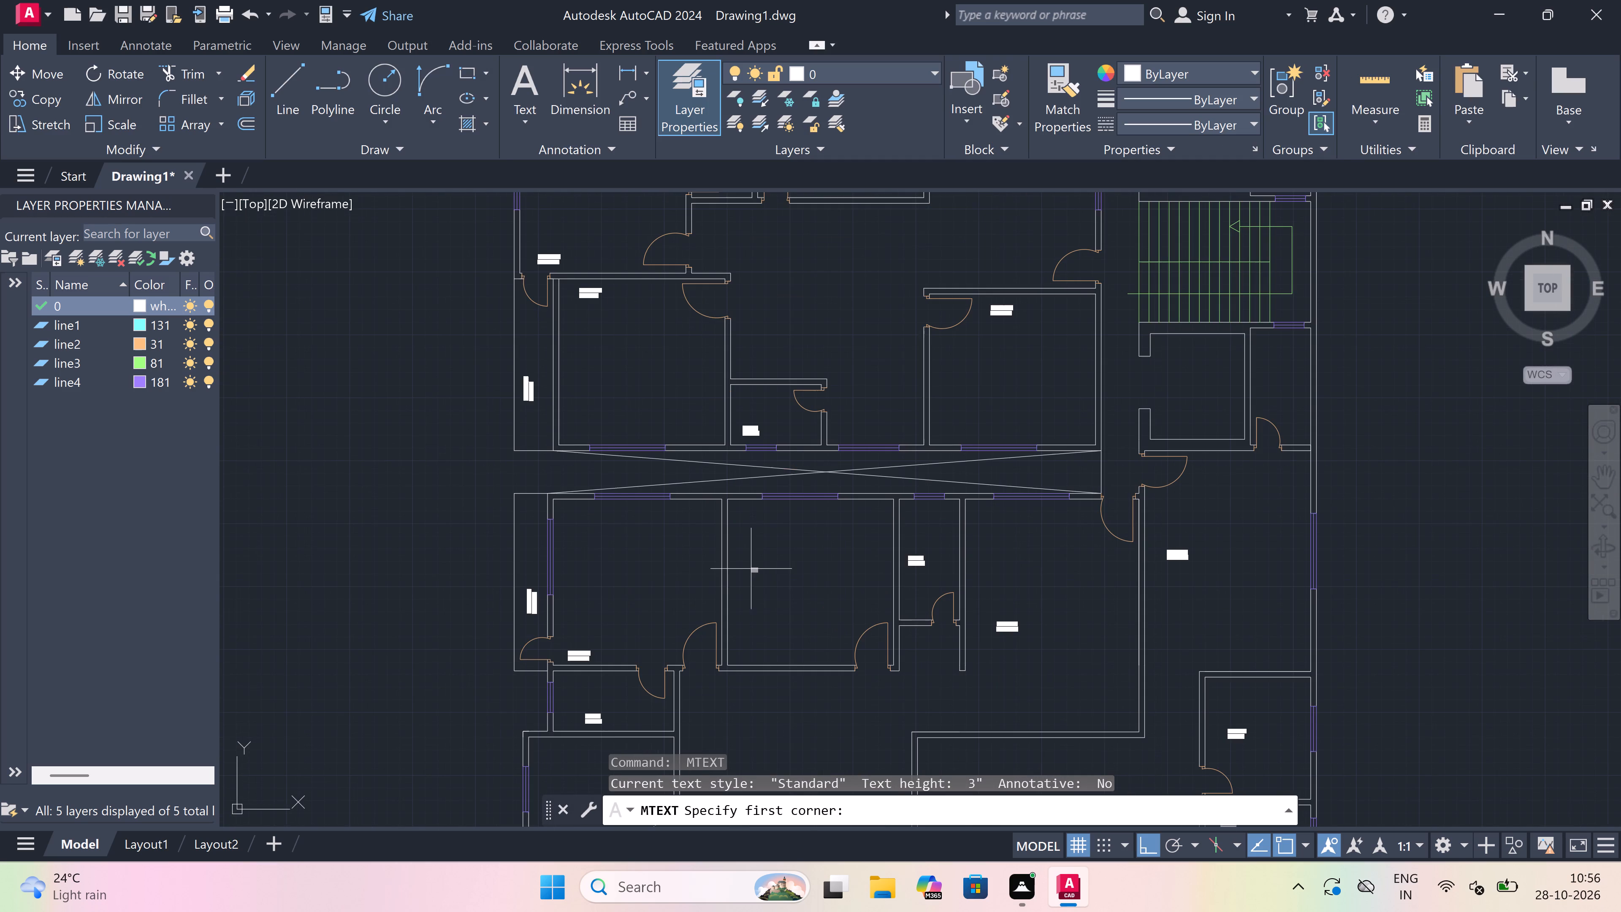
pyautogui.scroll(3, 759, 684)
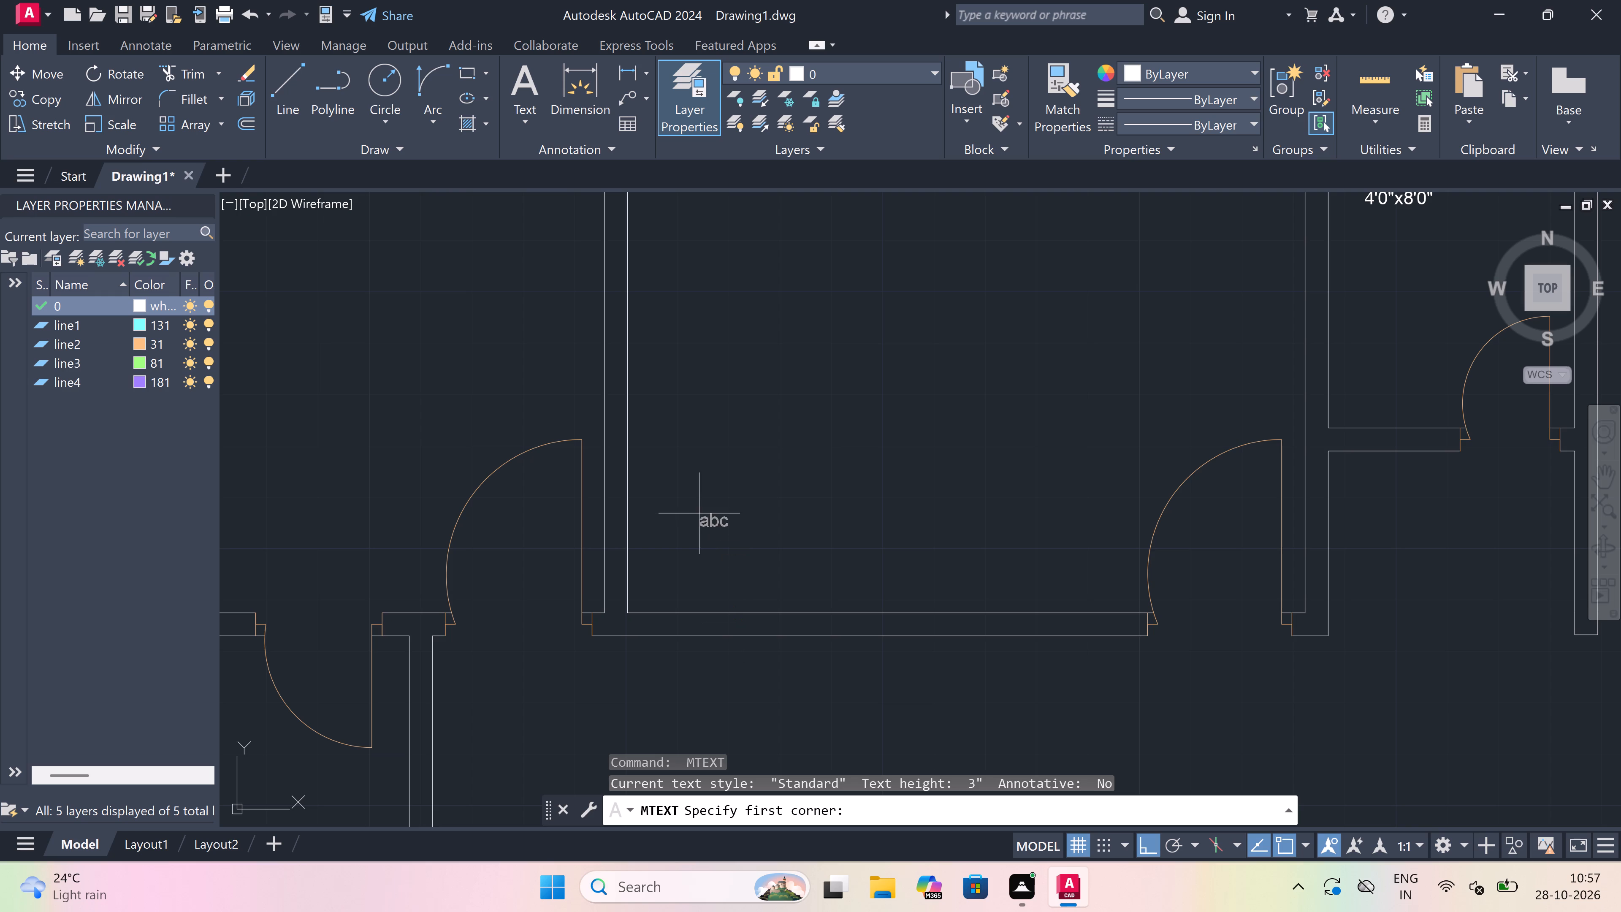
pyautogui.moveTo(685, 531); pyautogui.dragTo(737, 540)
pyautogui.click(1220, 576)
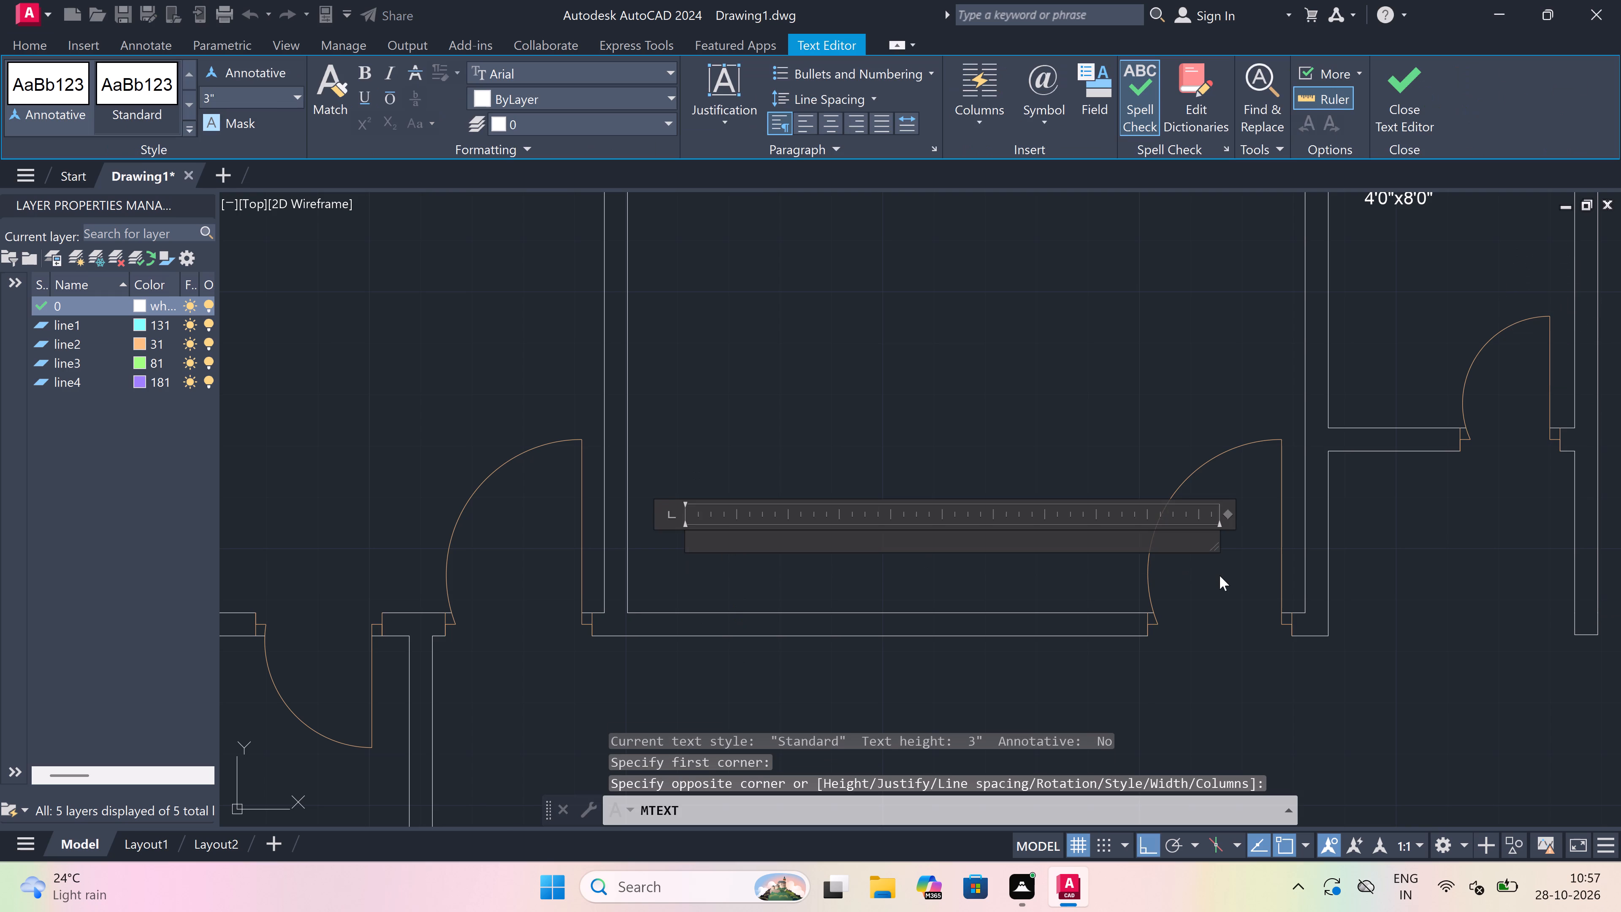
pyautogui.write('BEDROOM')
pyautogui.press('Return')
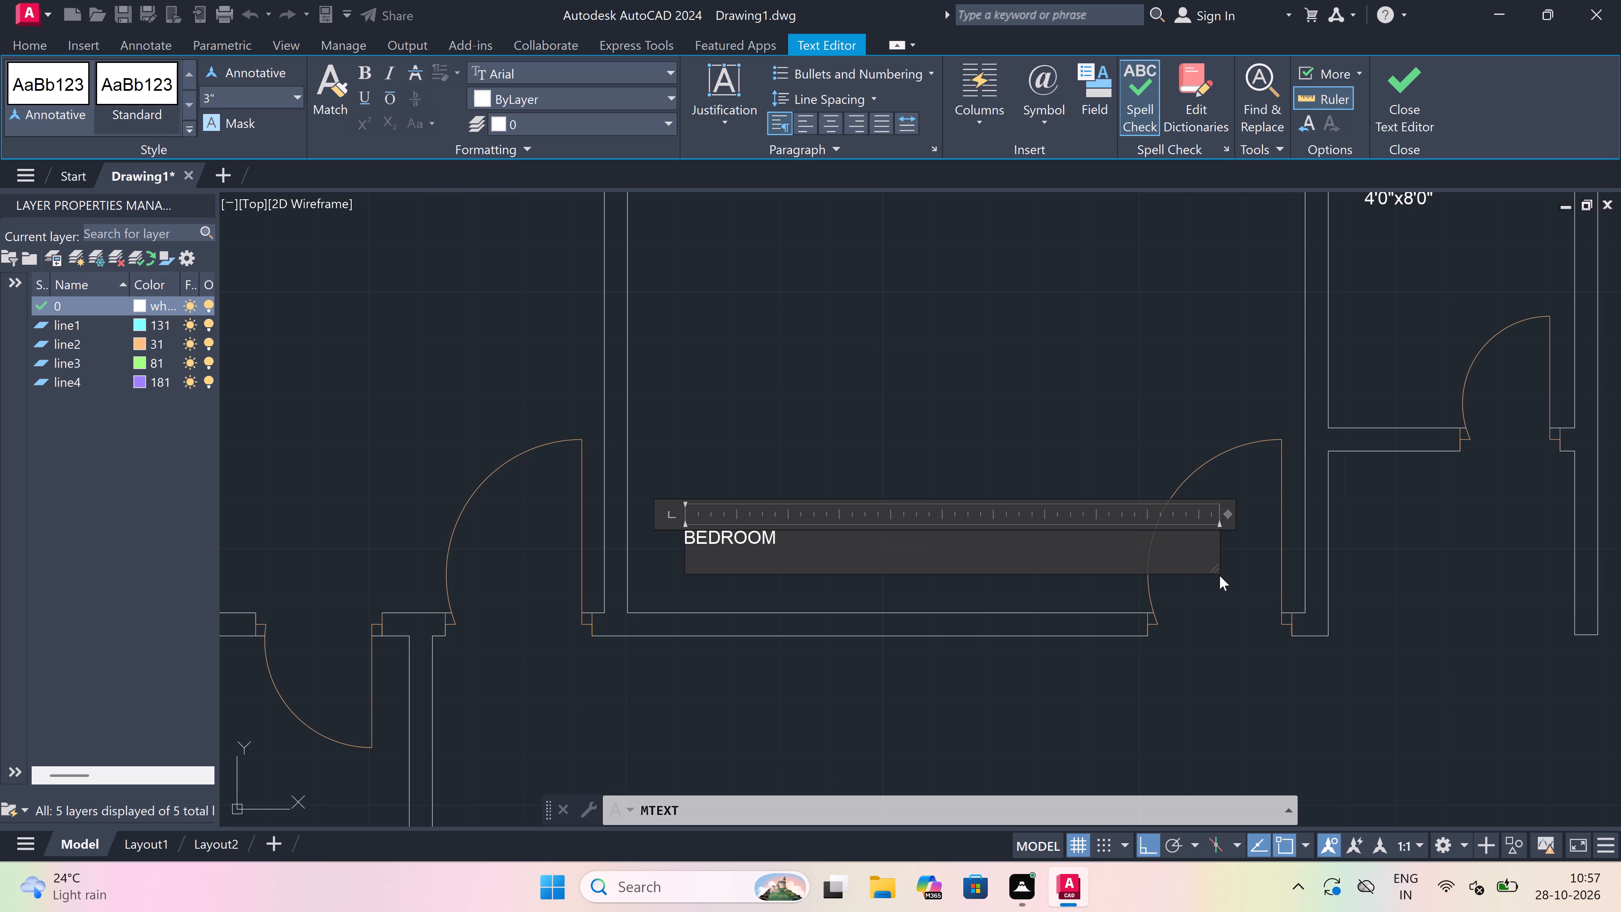
pyautogui.write('11')
pyautogui.write("'0")
pyautogui.write('"x')
pyautogui.write('11')
pyautogui.write('\'0"')
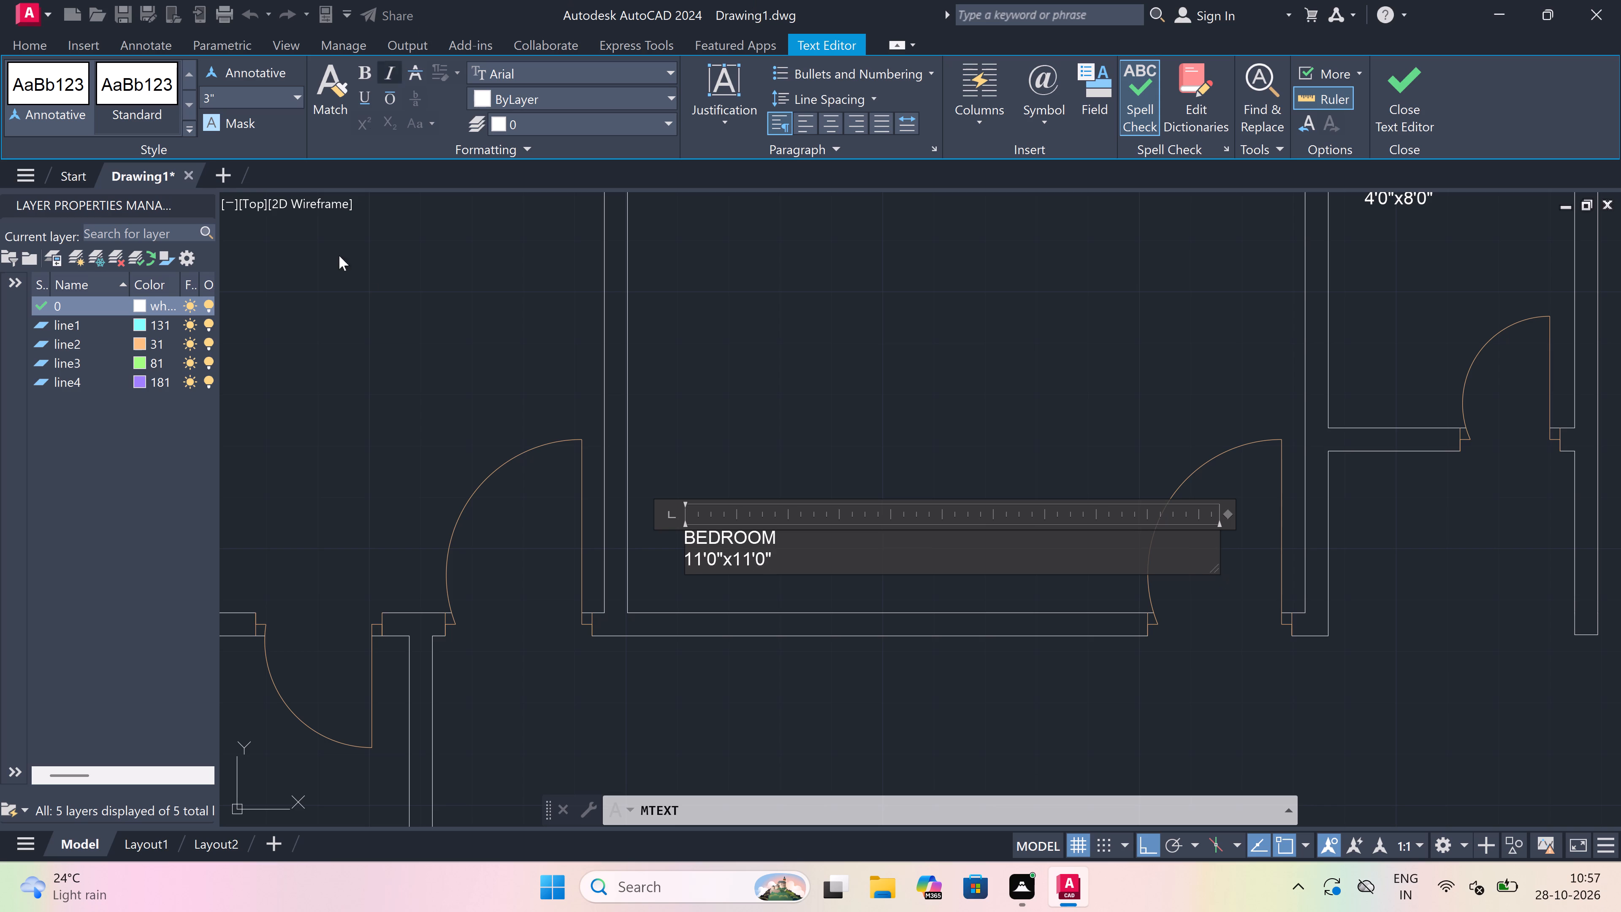
pyautogui.click(791, 409)
# Add a two-line multiline text label reading DINING and 15'7"x11'9" in the open area east of the 10'0"x7'6" kitchen.
pyautogui.scroll(-4, 1085, 464)
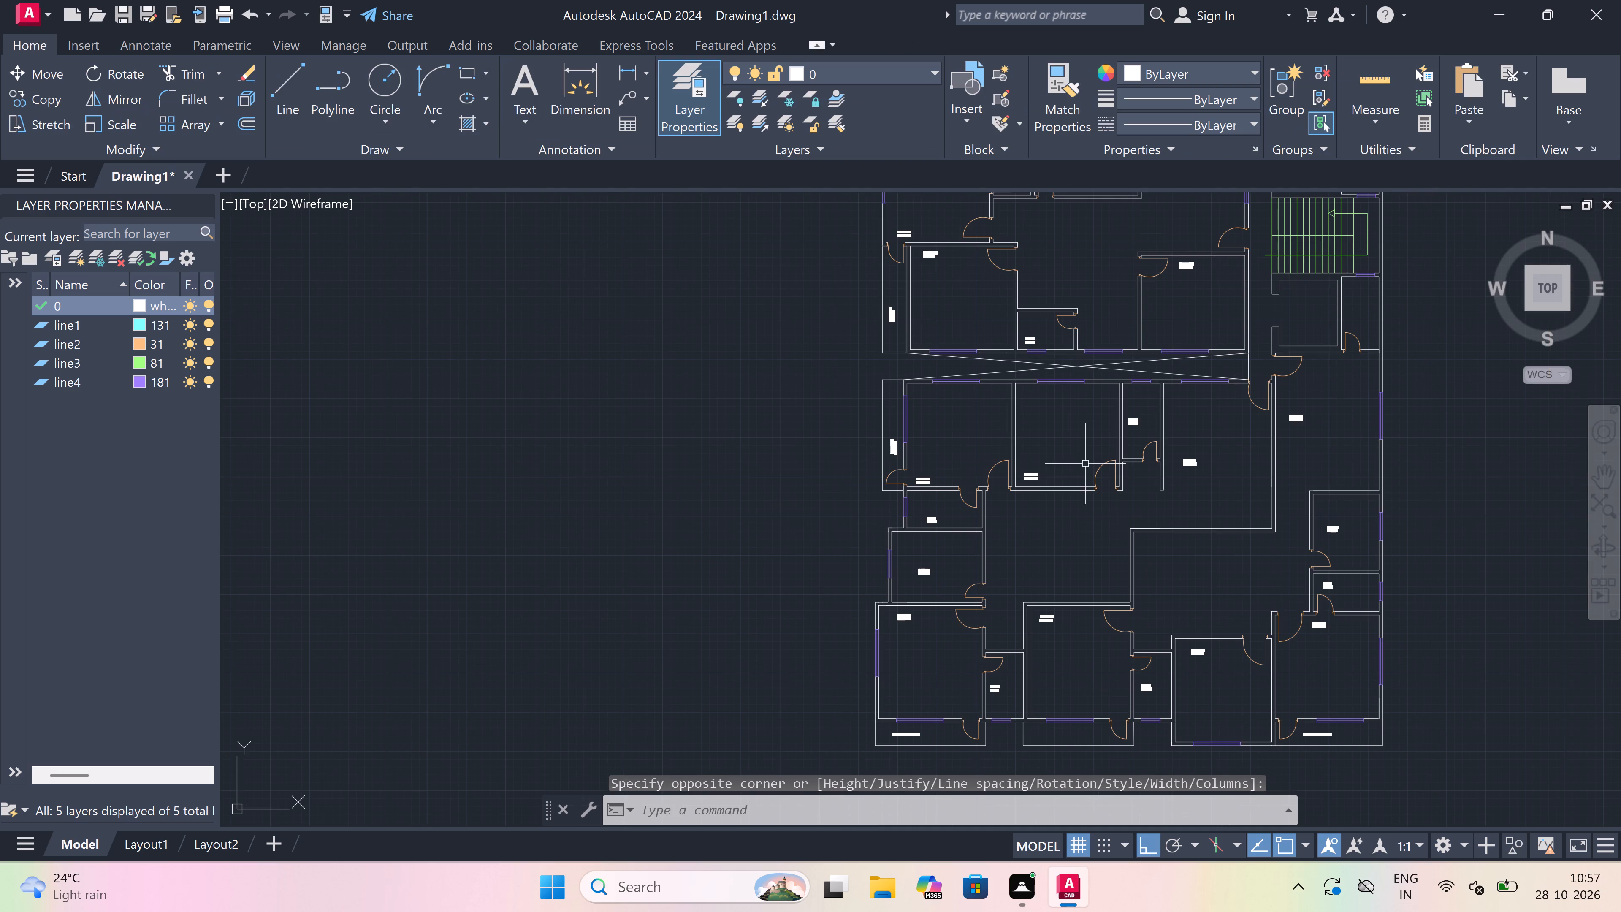
pyautogui.press('space')
pyautogui.scroll(3, 1045, 536)
pyautogui.moveTo(888, 588); pyautogui.dragTo(970, 591)
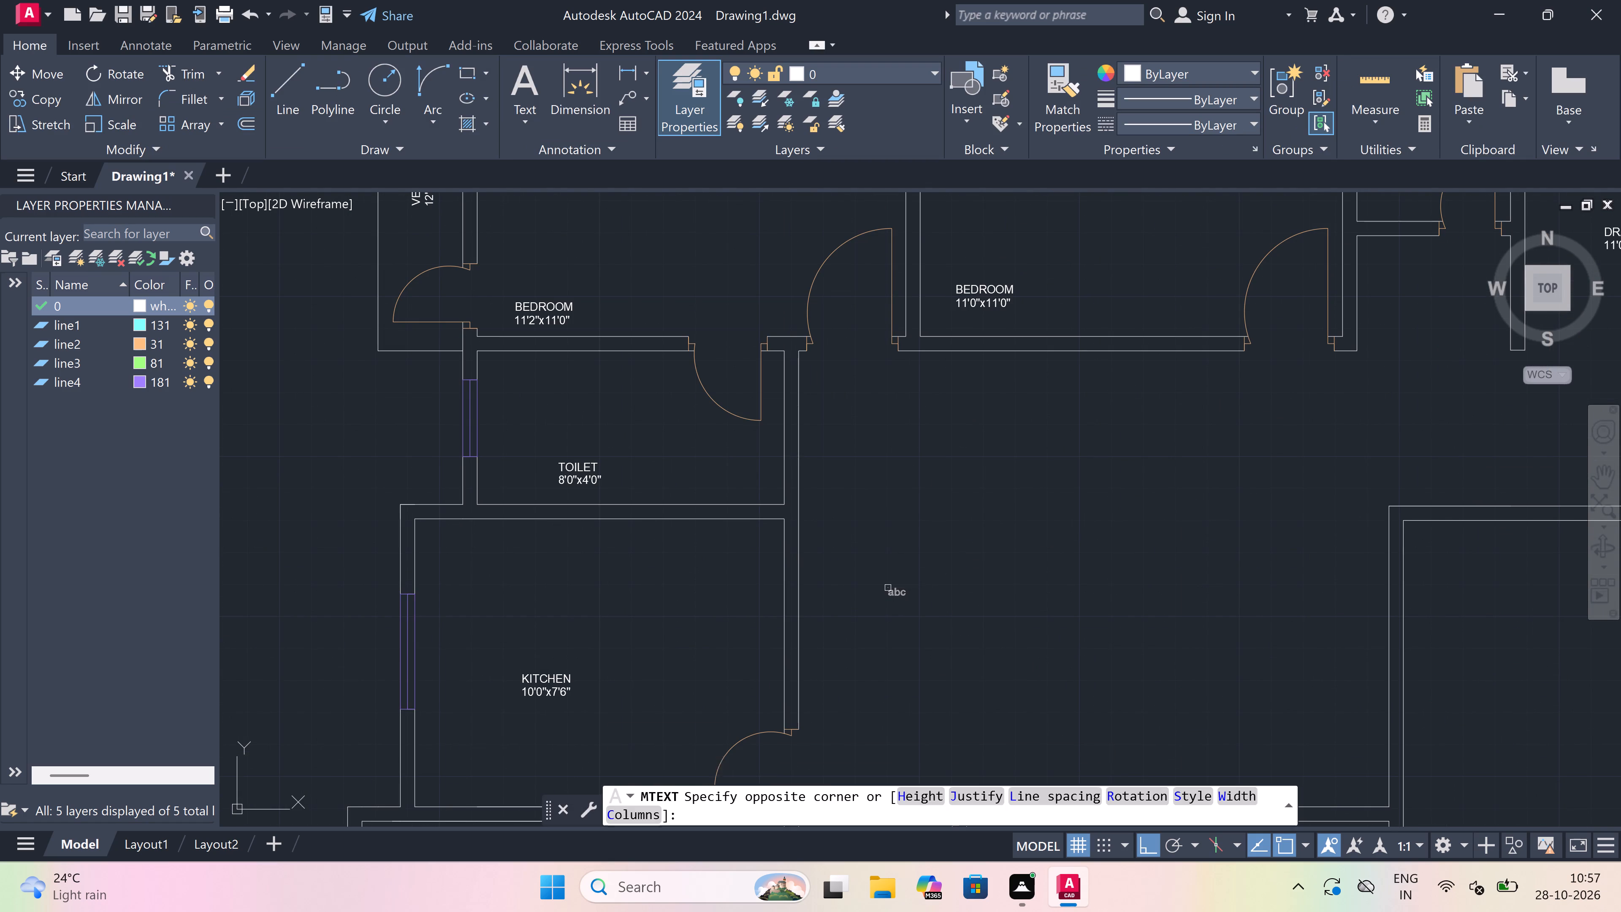
pyautogui.click(1261, 596)
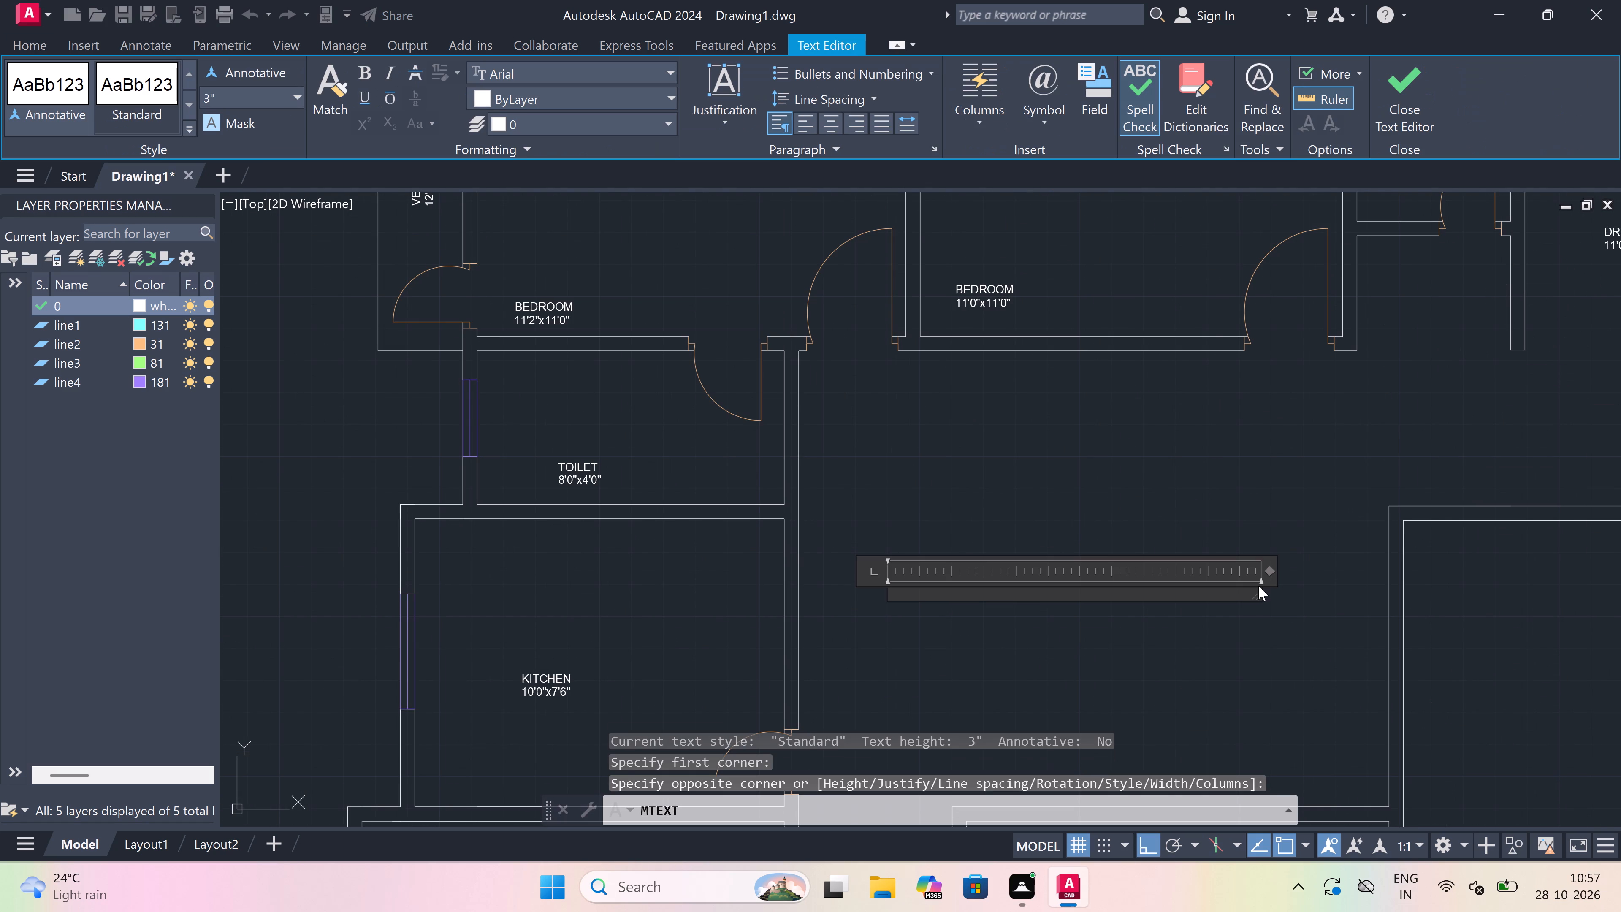
pyautogui.write('DINING')
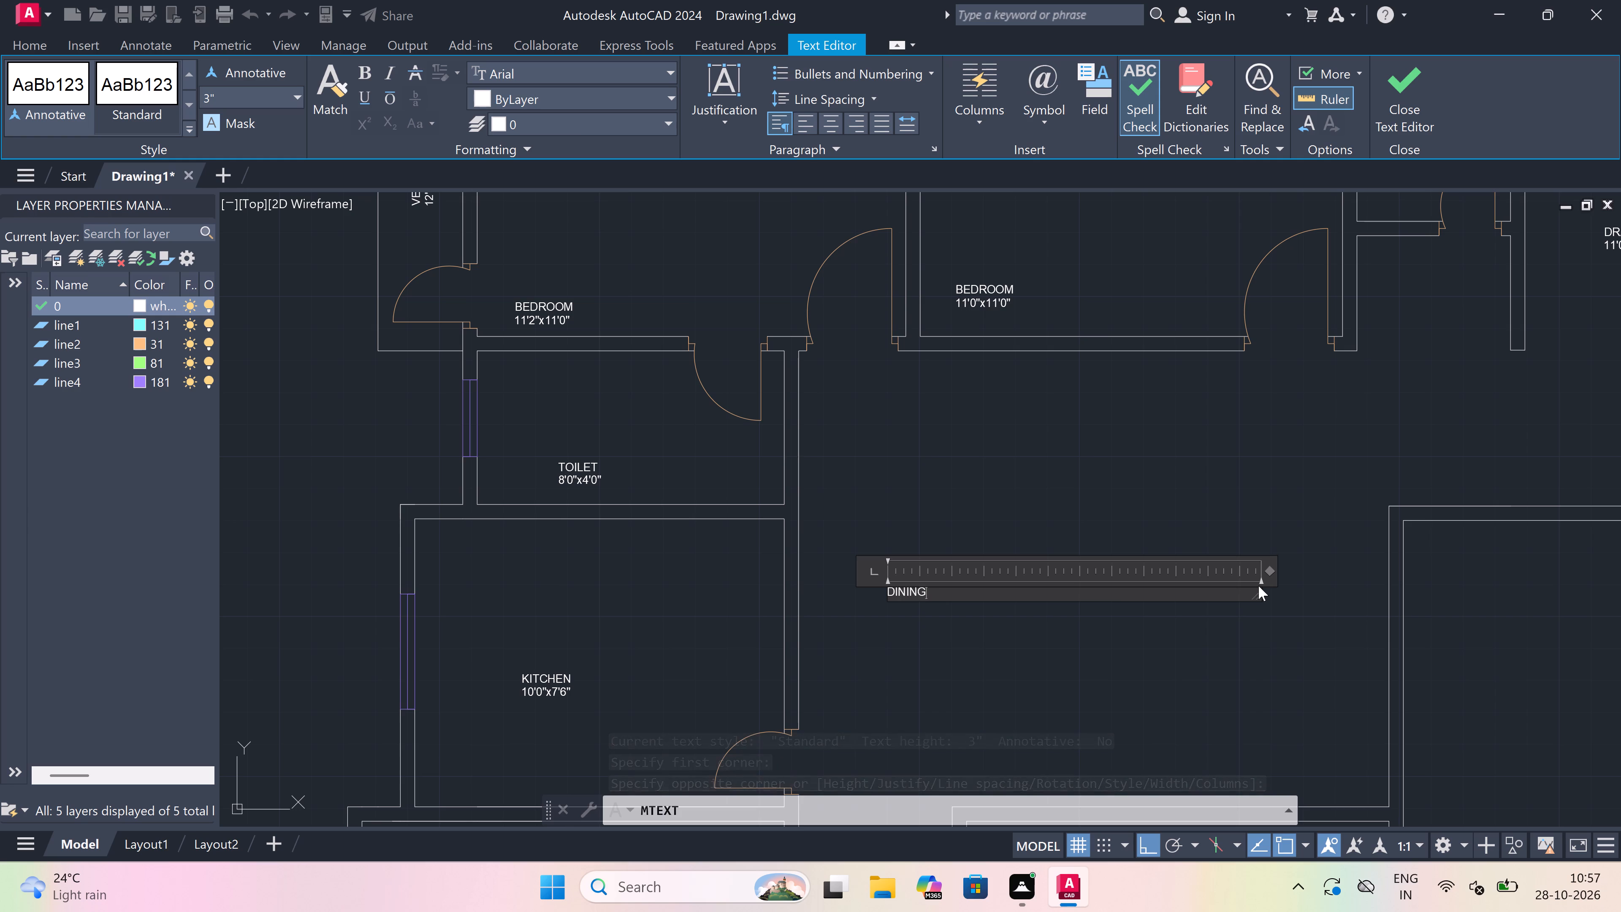
pyautogui.press('Return')
pyautogui.write('15')
pyautogui.press("'")
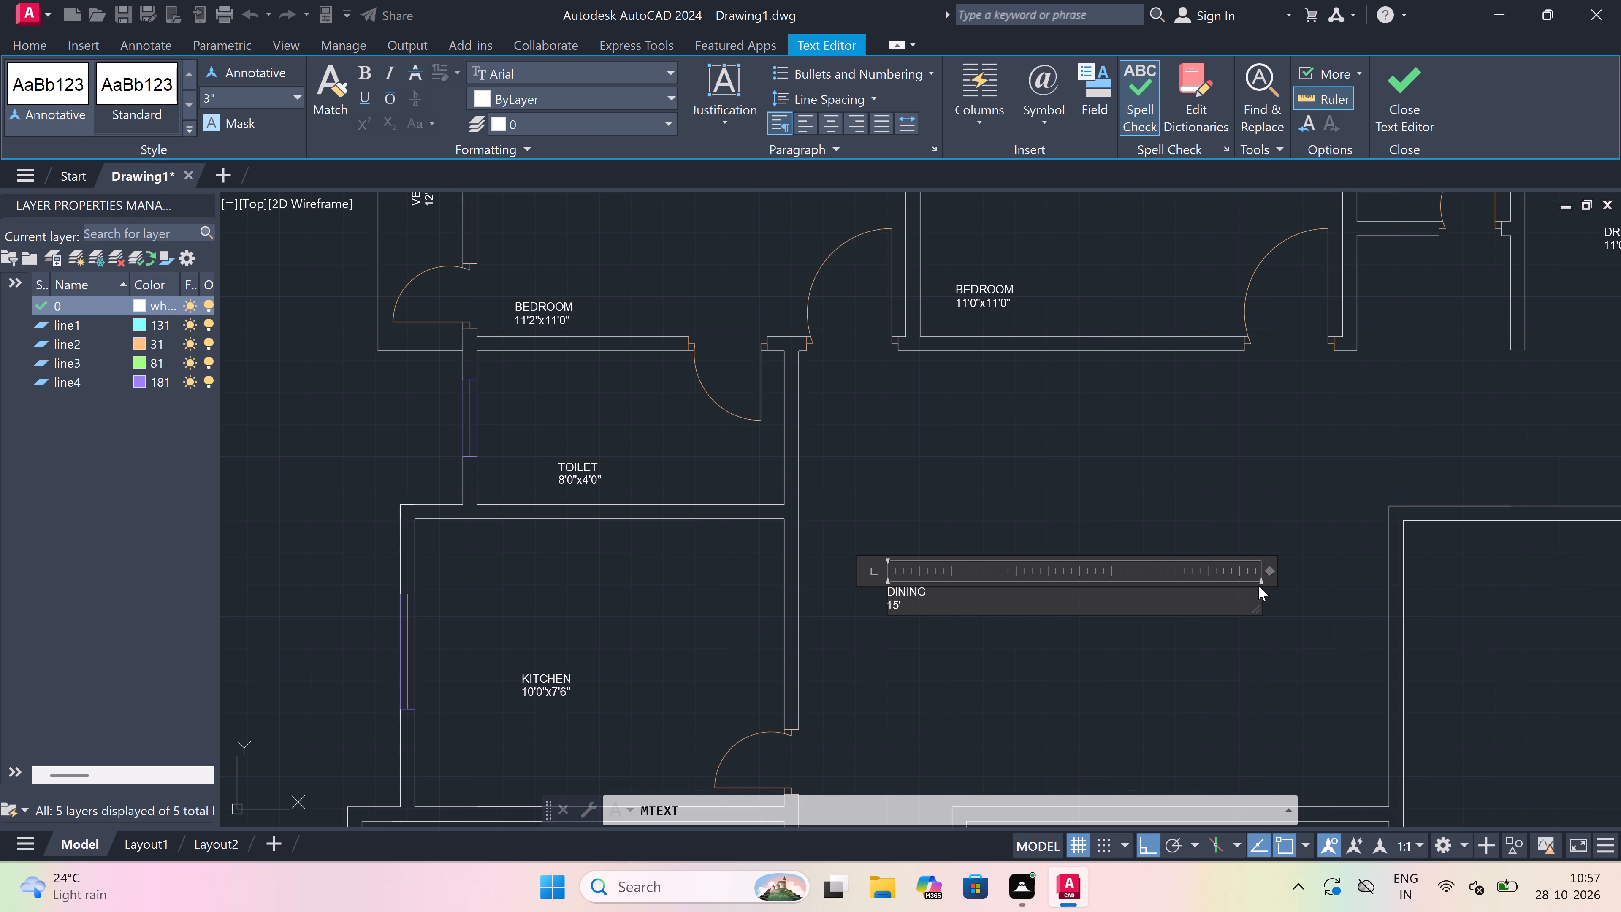
pyautogui.press('7')
pyautogui.press('x')
pyautogui.write('11')
pyautogui.write("'9")
pyautogui.hotkey('shift', '"')
pyautogui.click(943, 660)
# Add a two-line multiline text label reading DINING and 14'8"x11'0" in the open area west of the 7'0"x8'1" kitchen.
pyautogui.press('space')
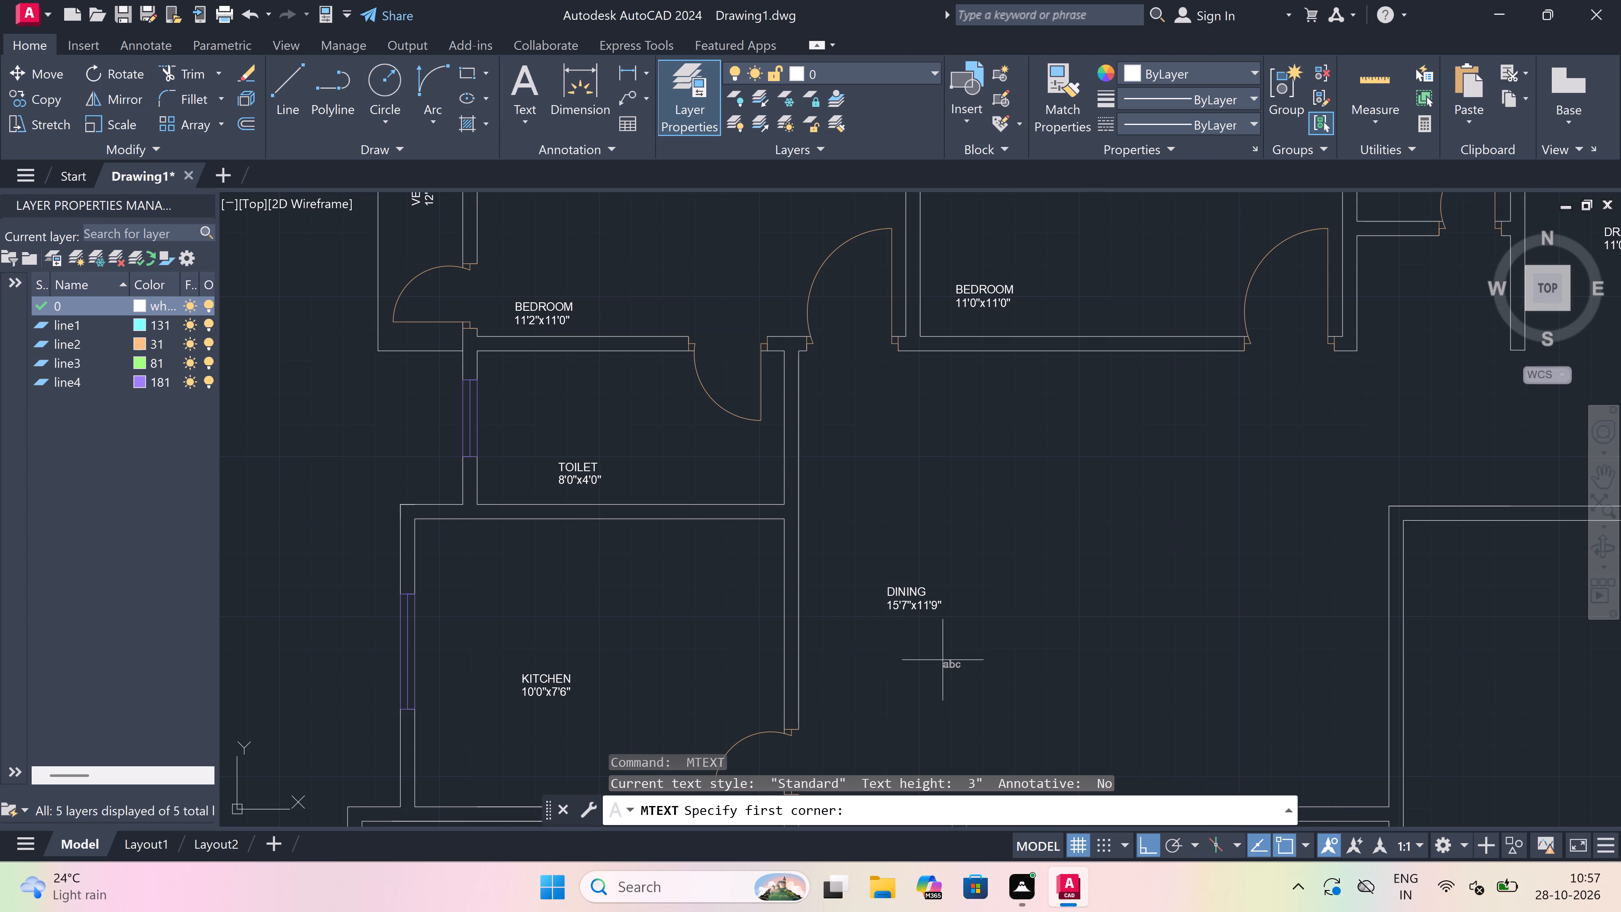
pyautogui.scroll(-5, 941, 657)
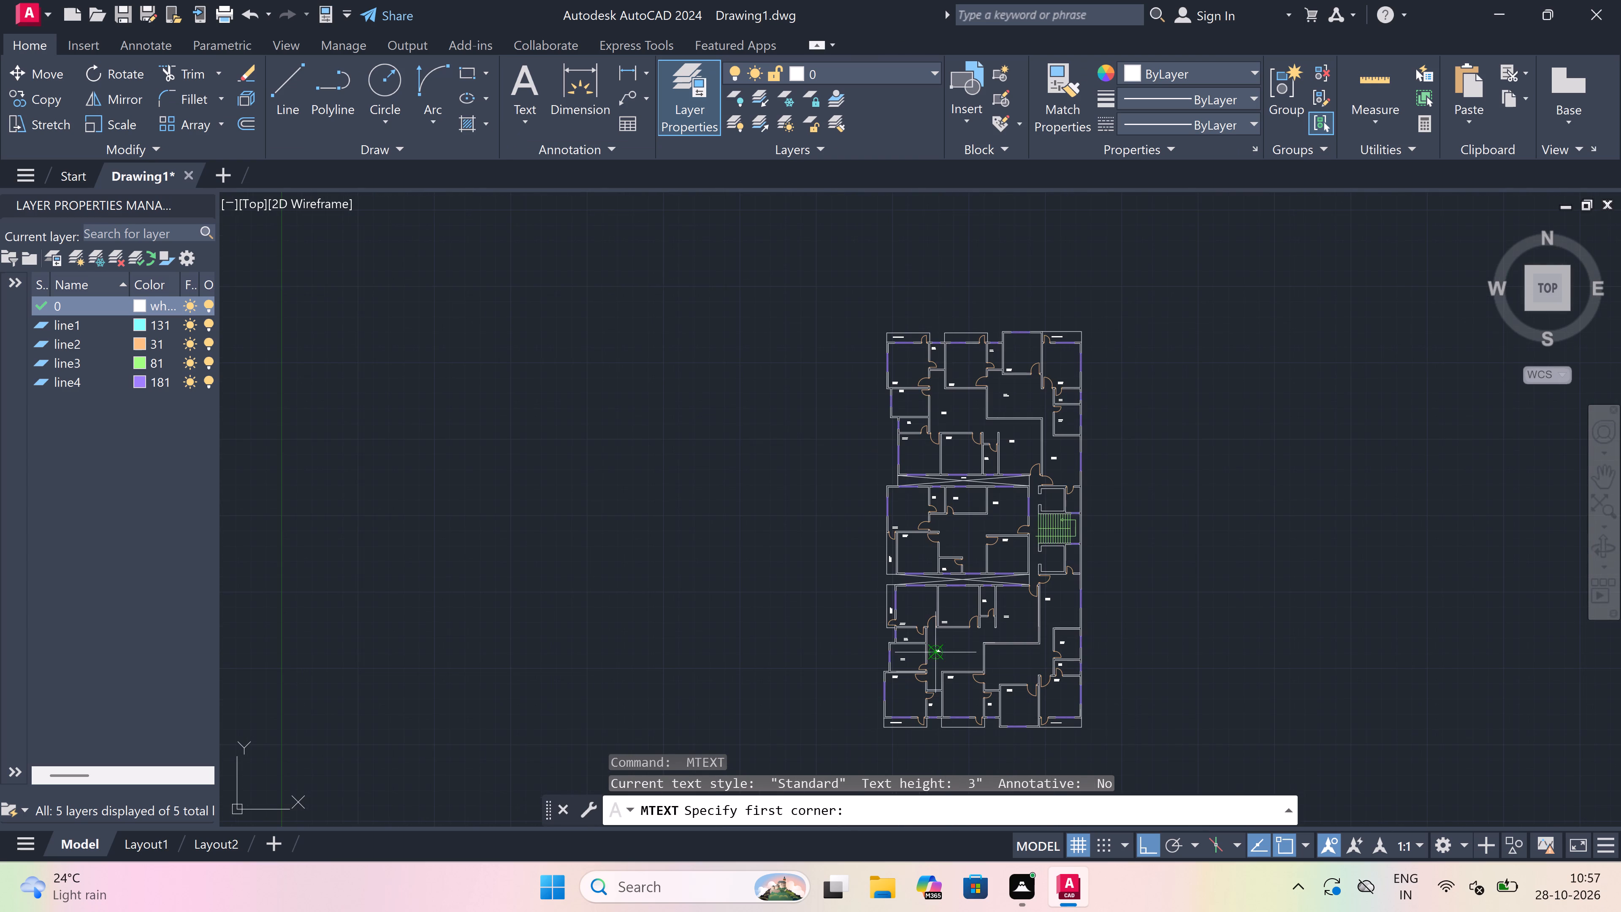
pyautogui.scroll(2, 994, 603)
pyautogui.scroll(-2, 994, 603)
pyautogui.scroll(2, 996, 685)
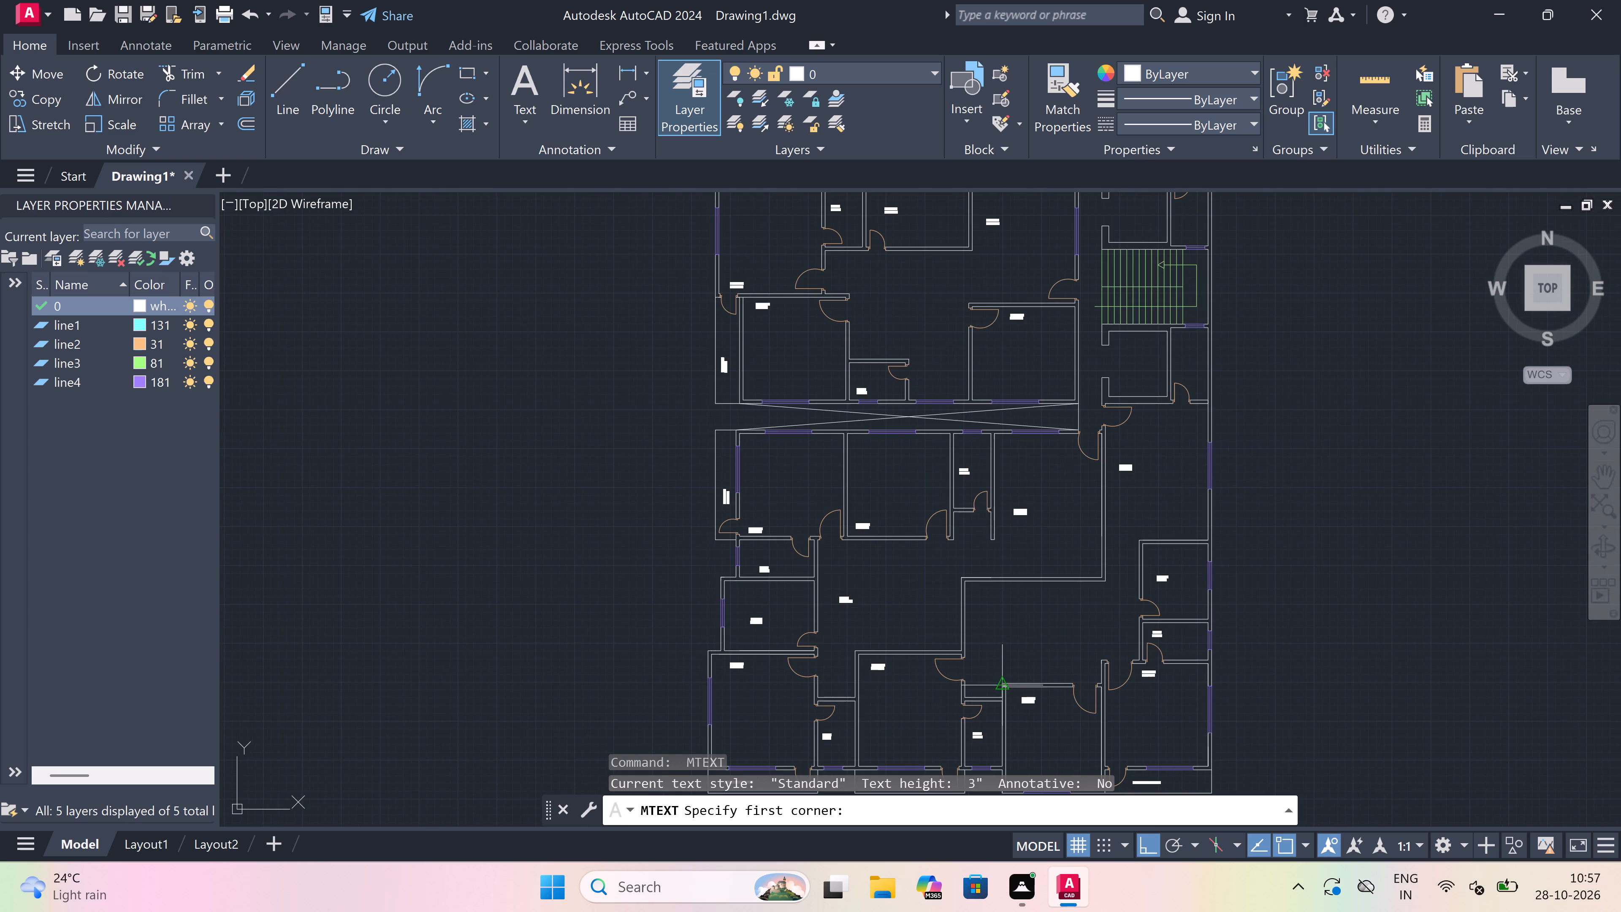
pyautogui.scroll(1, 1033, 673)
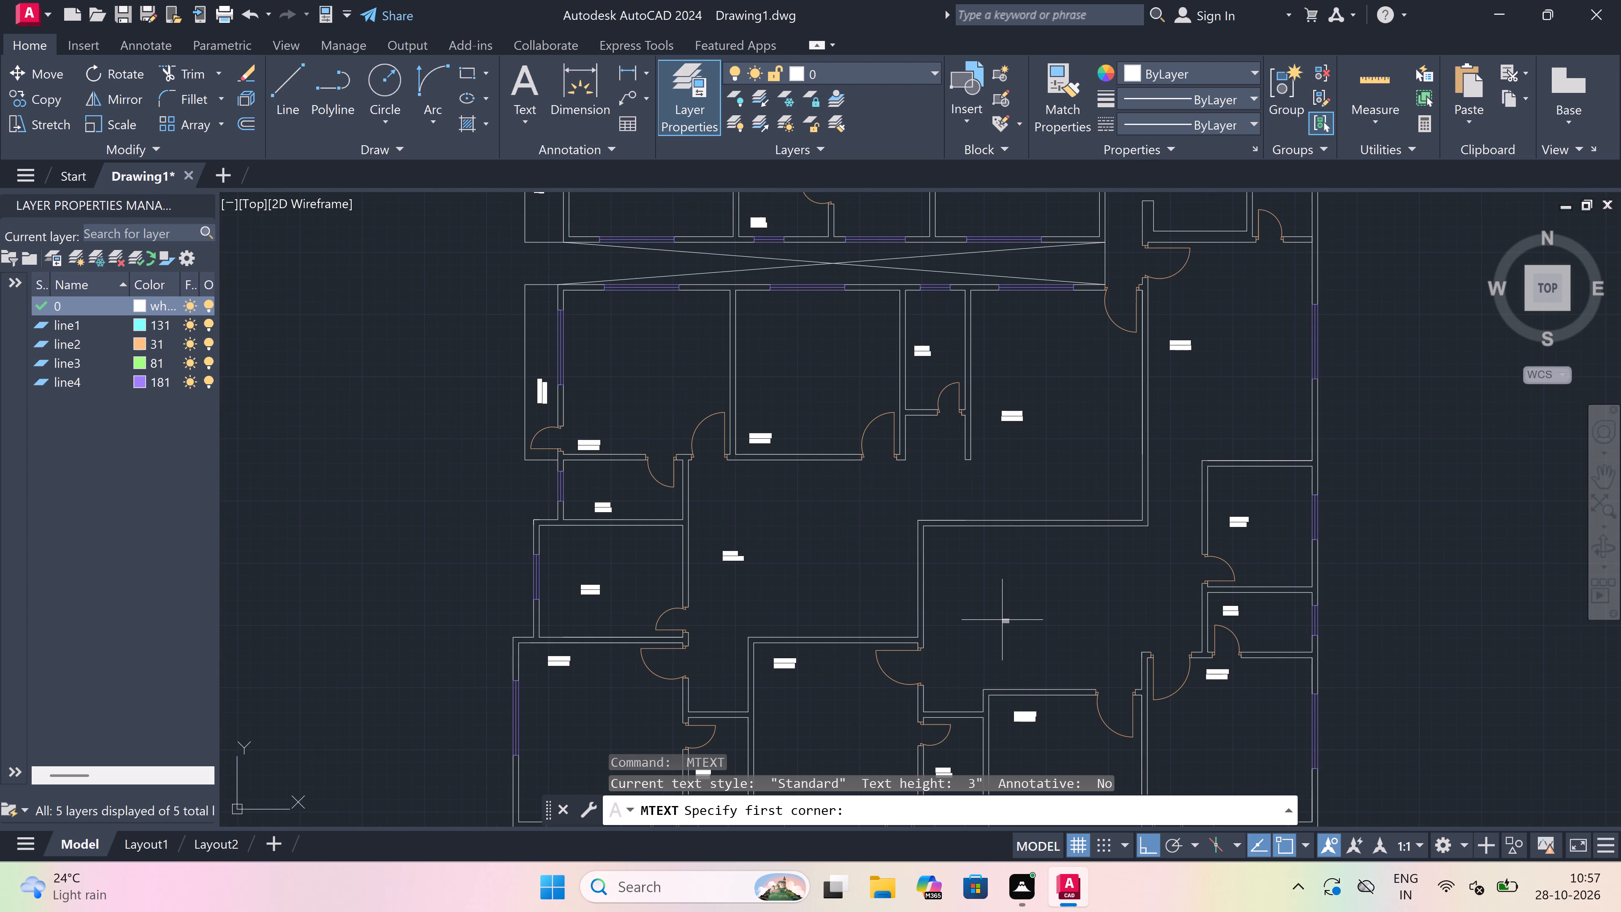
pyautogui.scroll(1, 1001, 616)
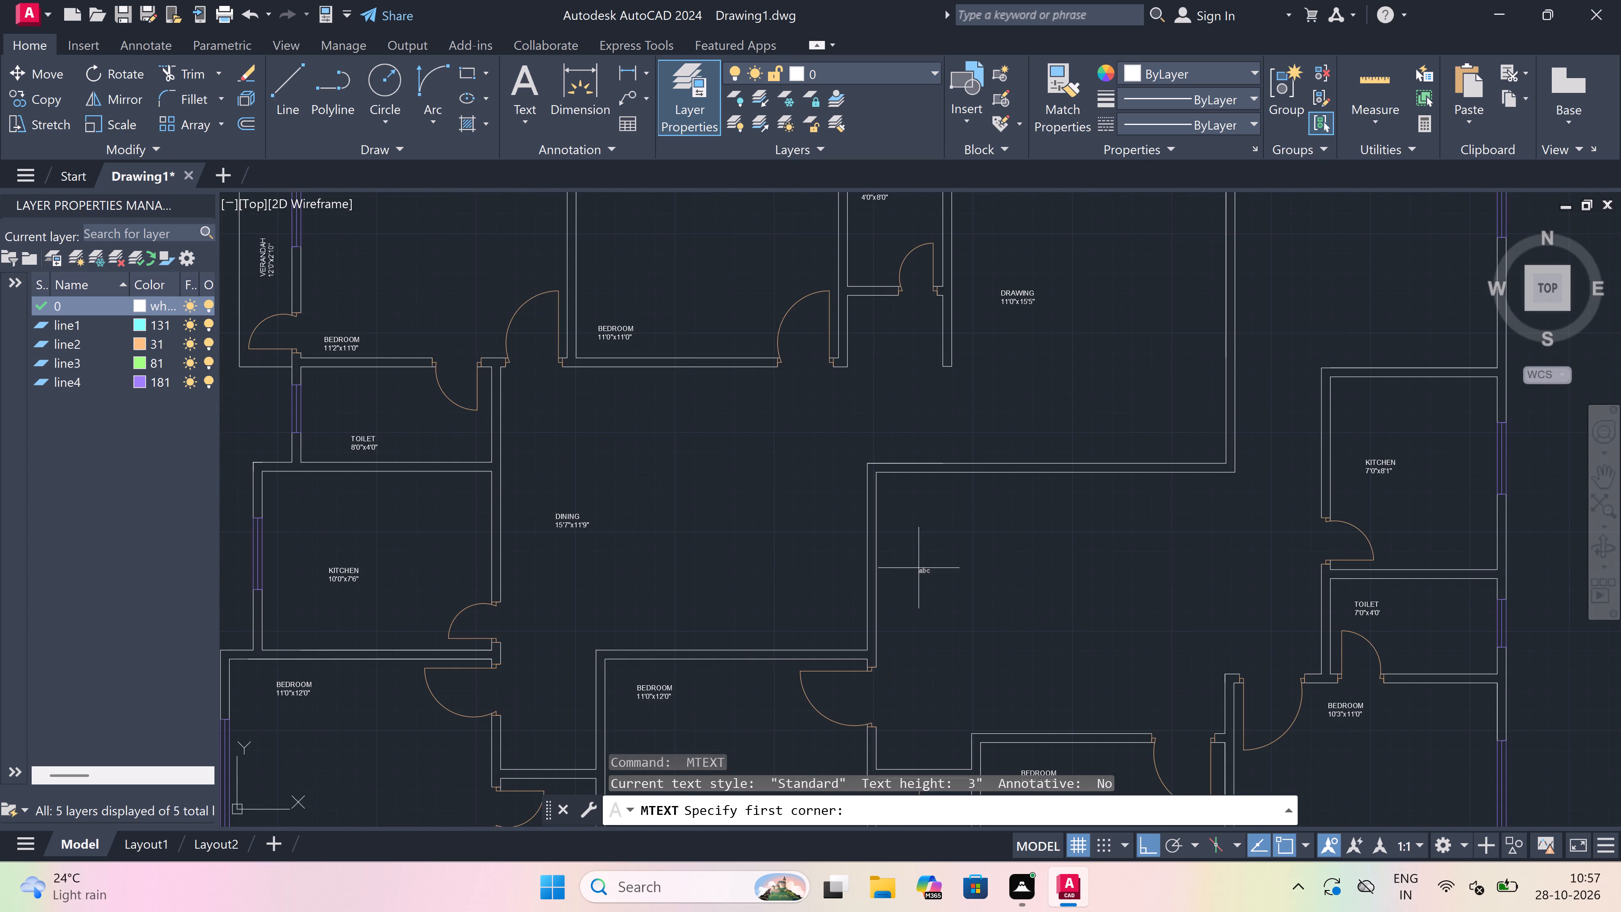
pyautogui.moveTo(953, 567); pyautogui.dragTo(968, 567)
pyautogui.click(1236, 567)
pyautogui.scroll(2, 972, 570)
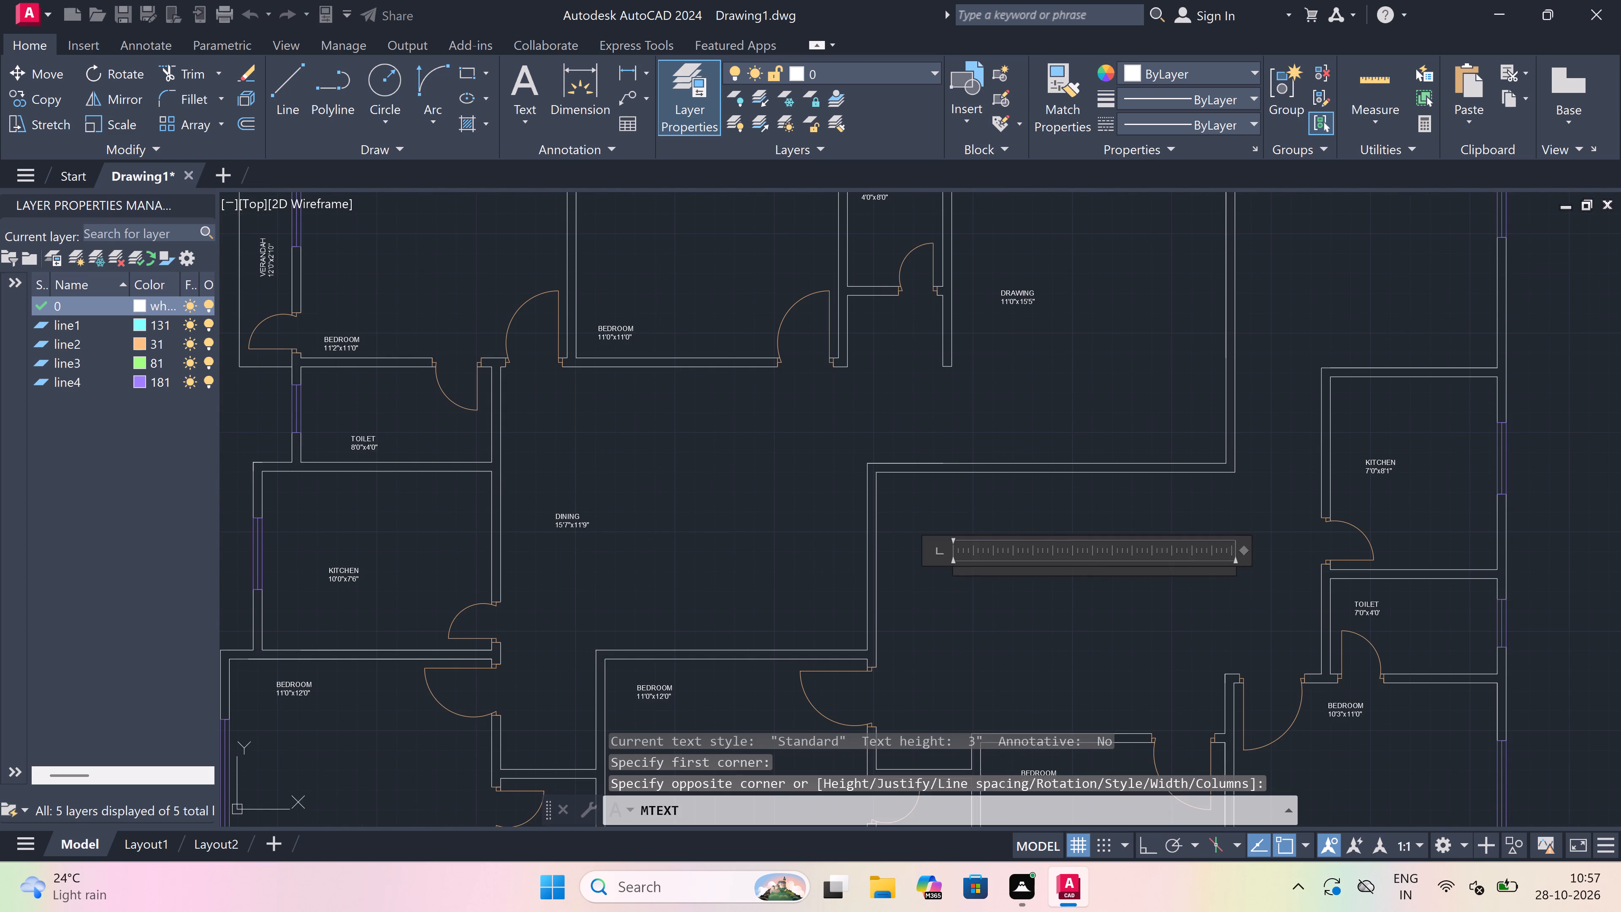
pyautogui.write('DININ')
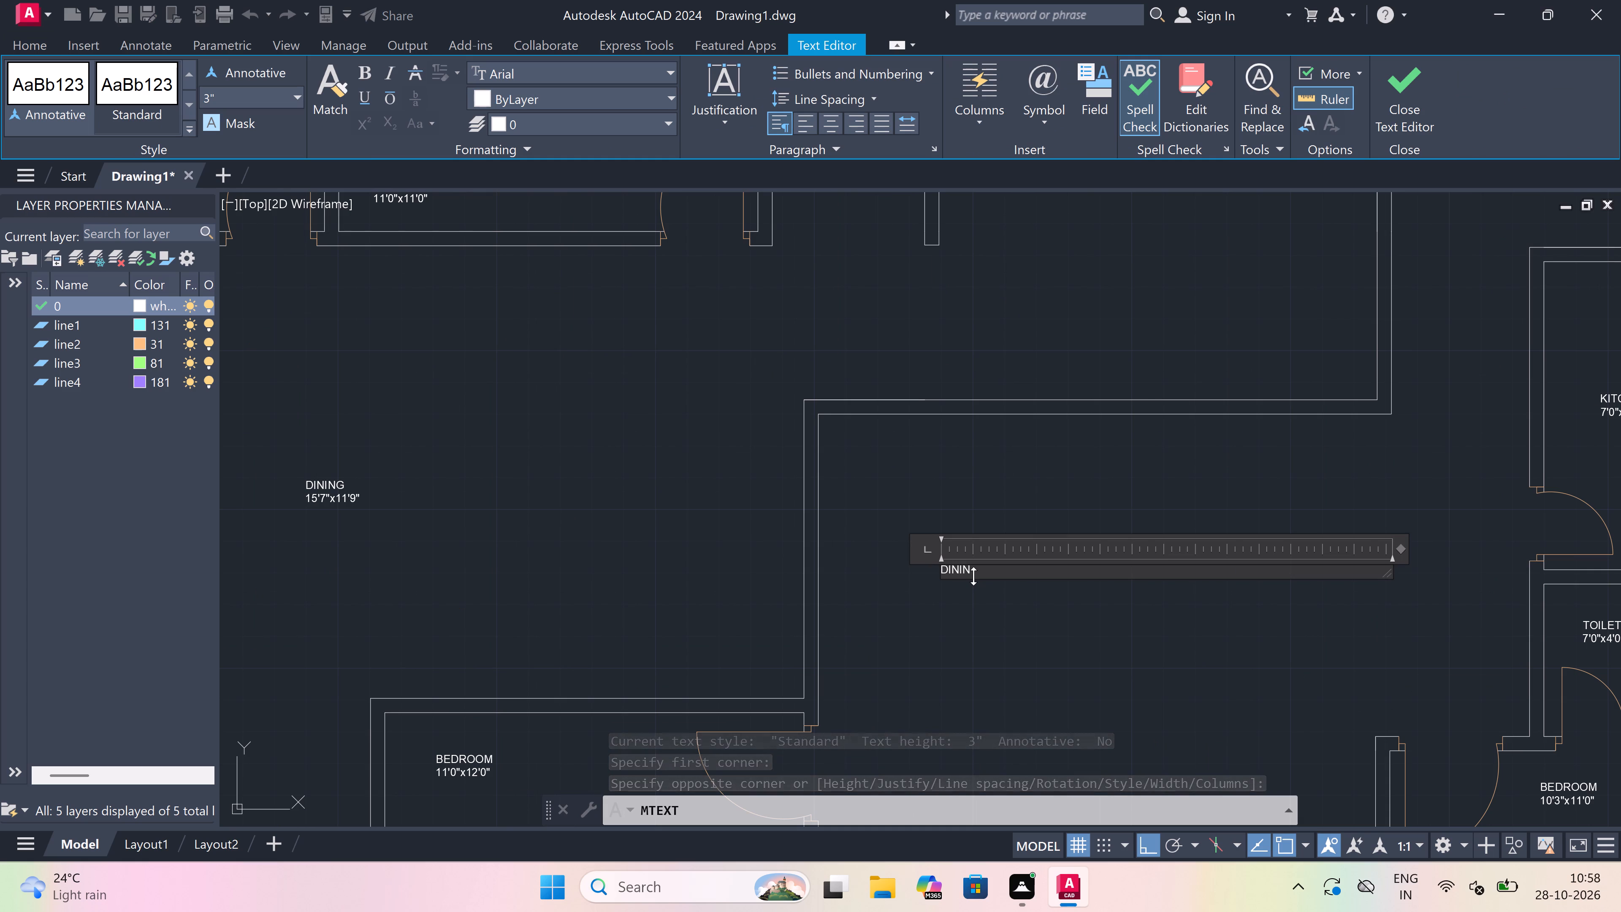
pyautogui.press('g')
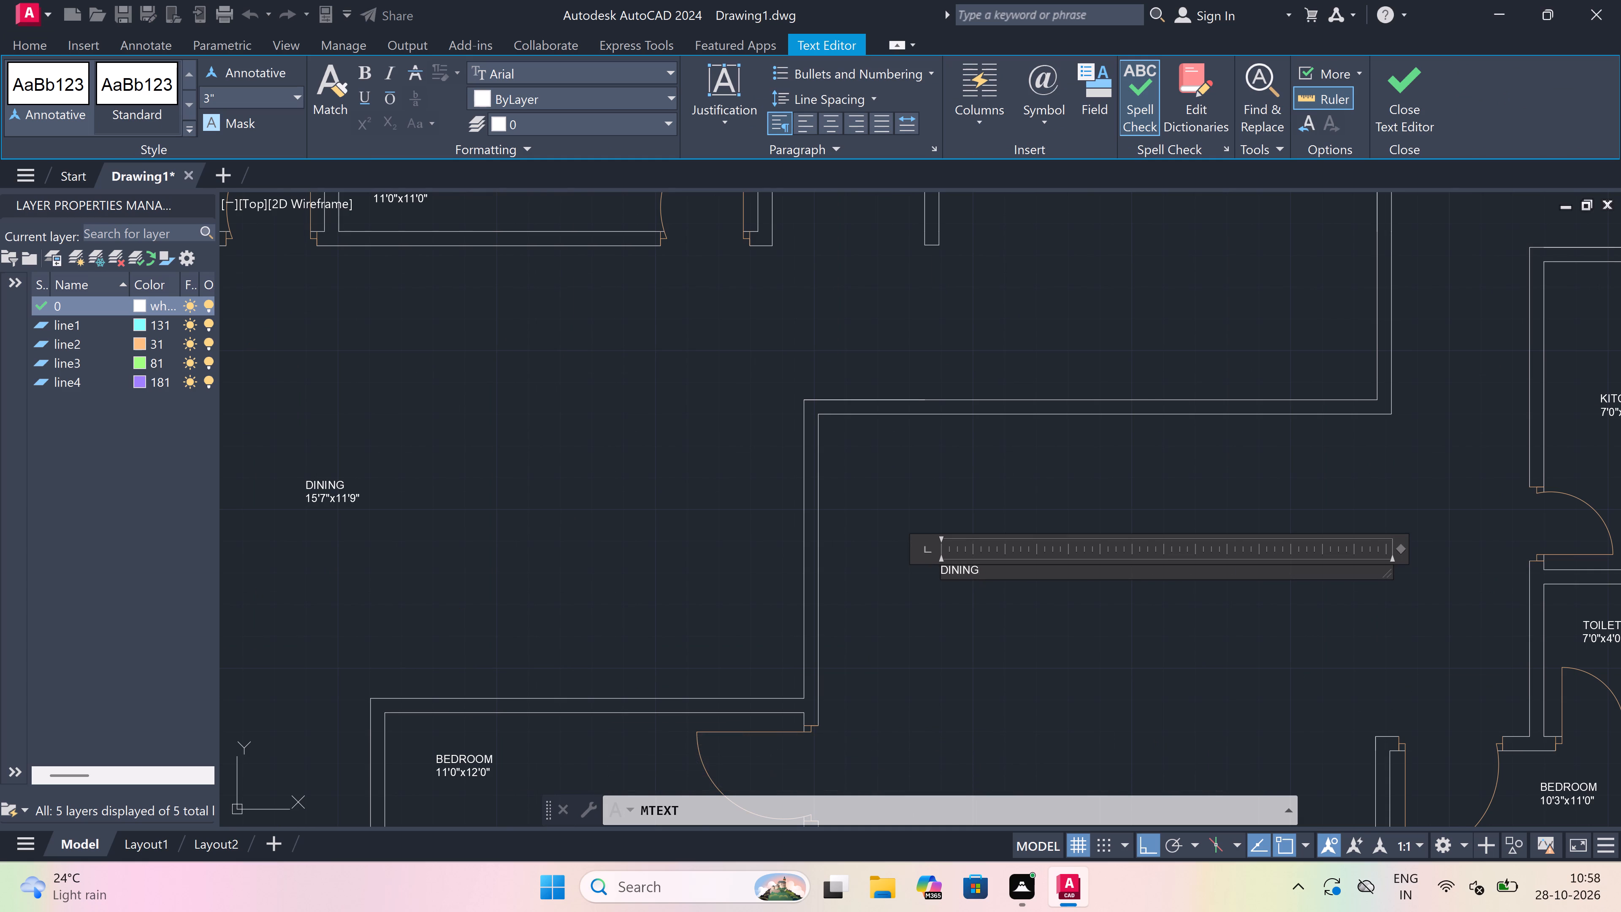
pyautogui.scroll(3, 973, 571)
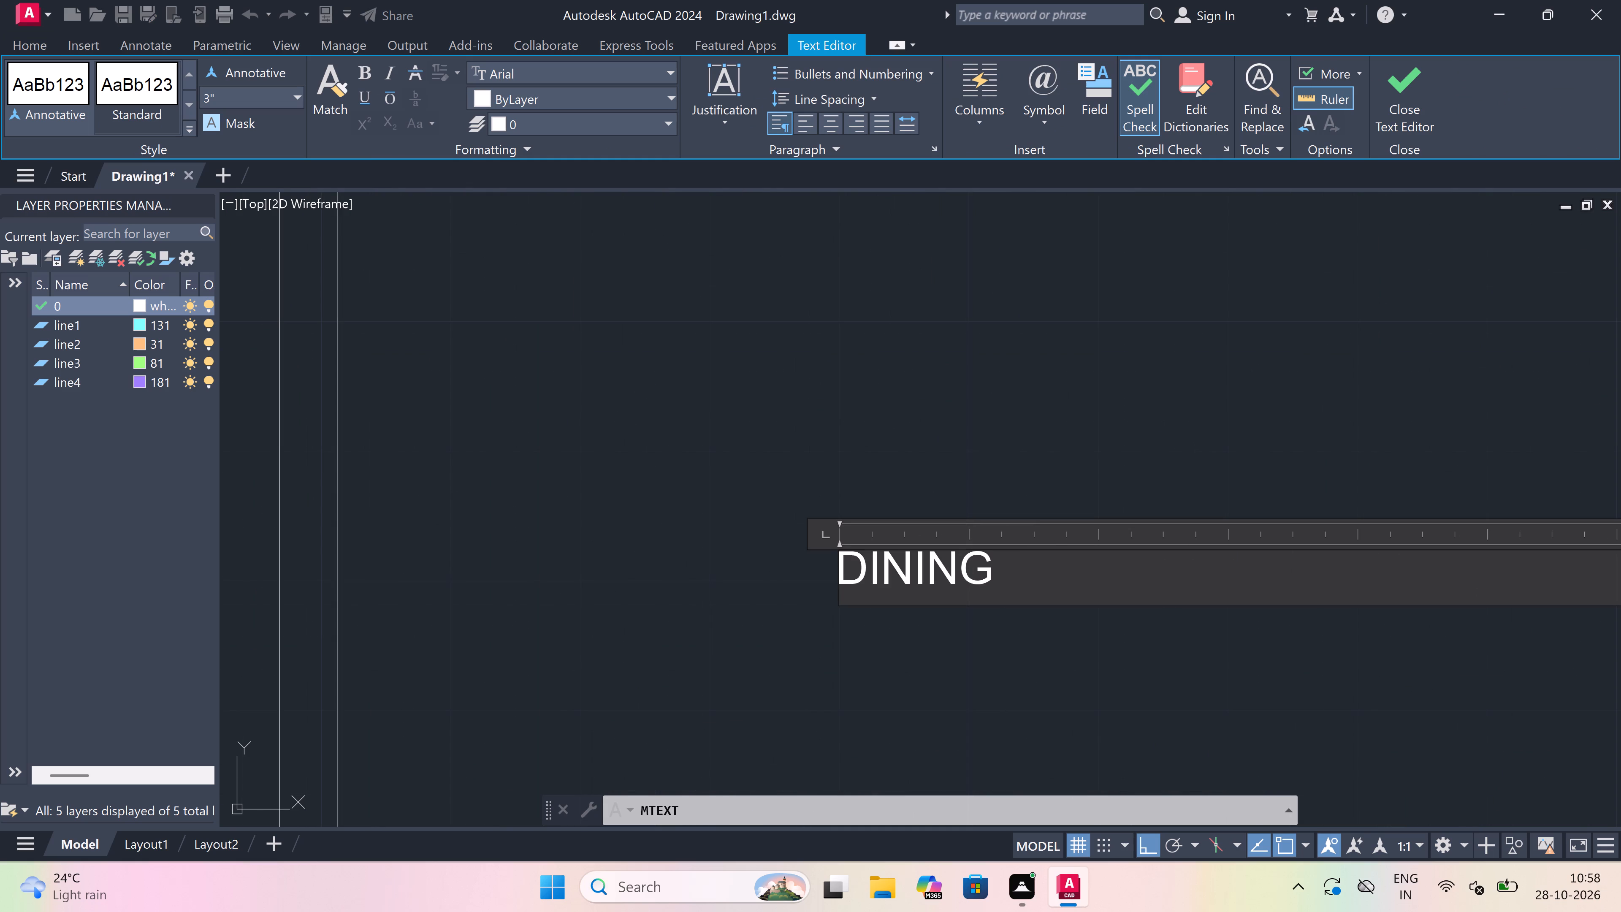
pyautogui.press('Return')
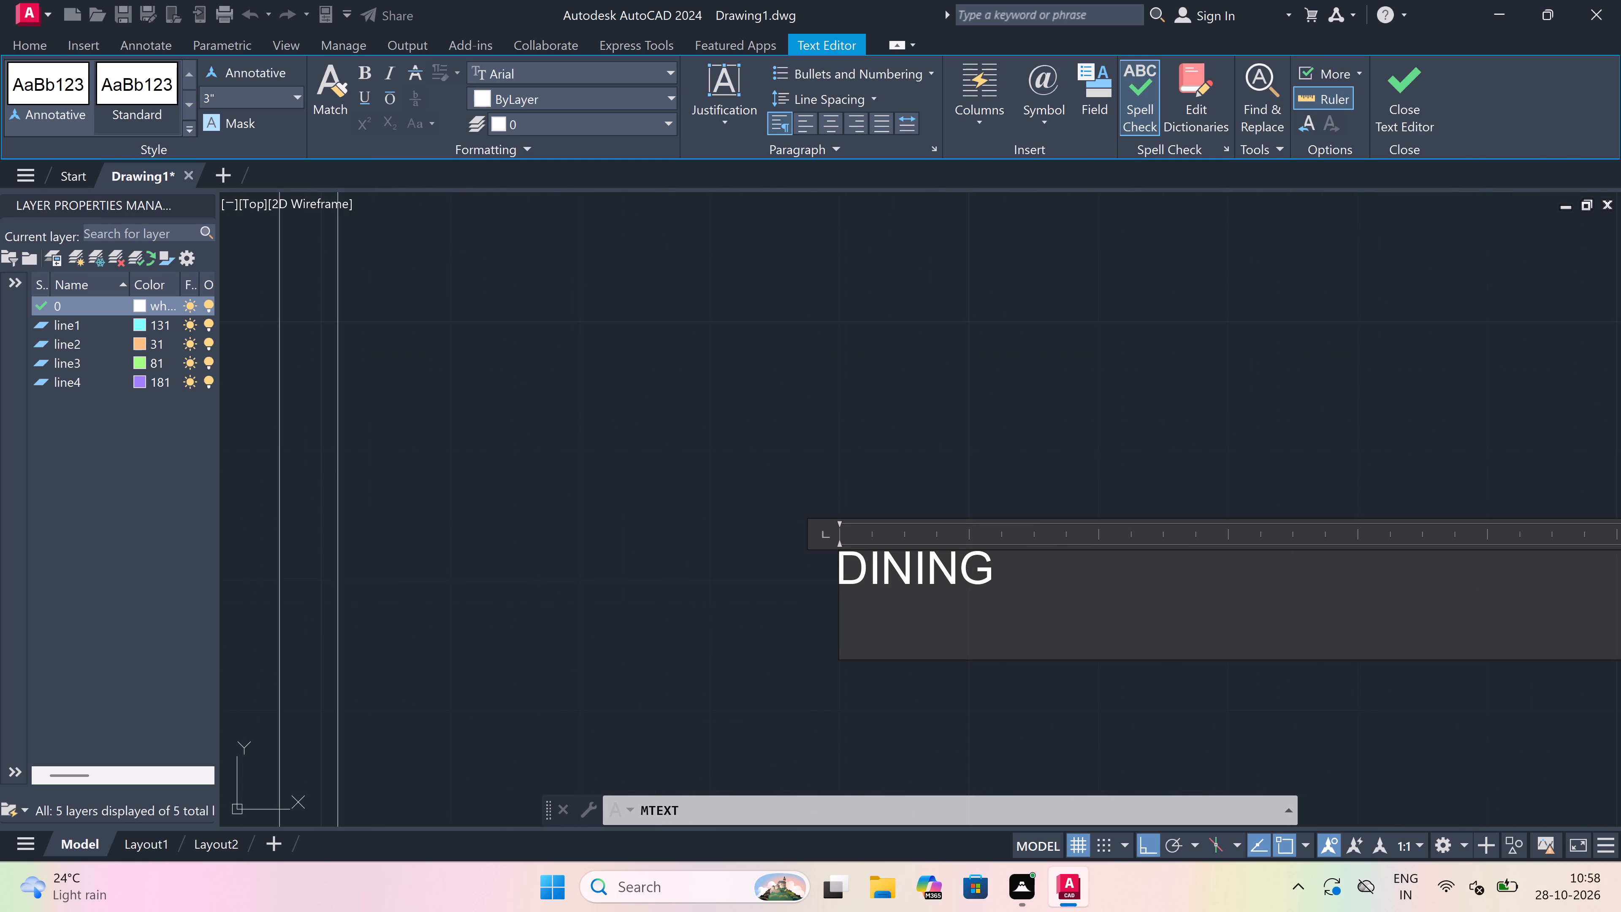
pyautogui.press('1')
pyautogui.press('4')
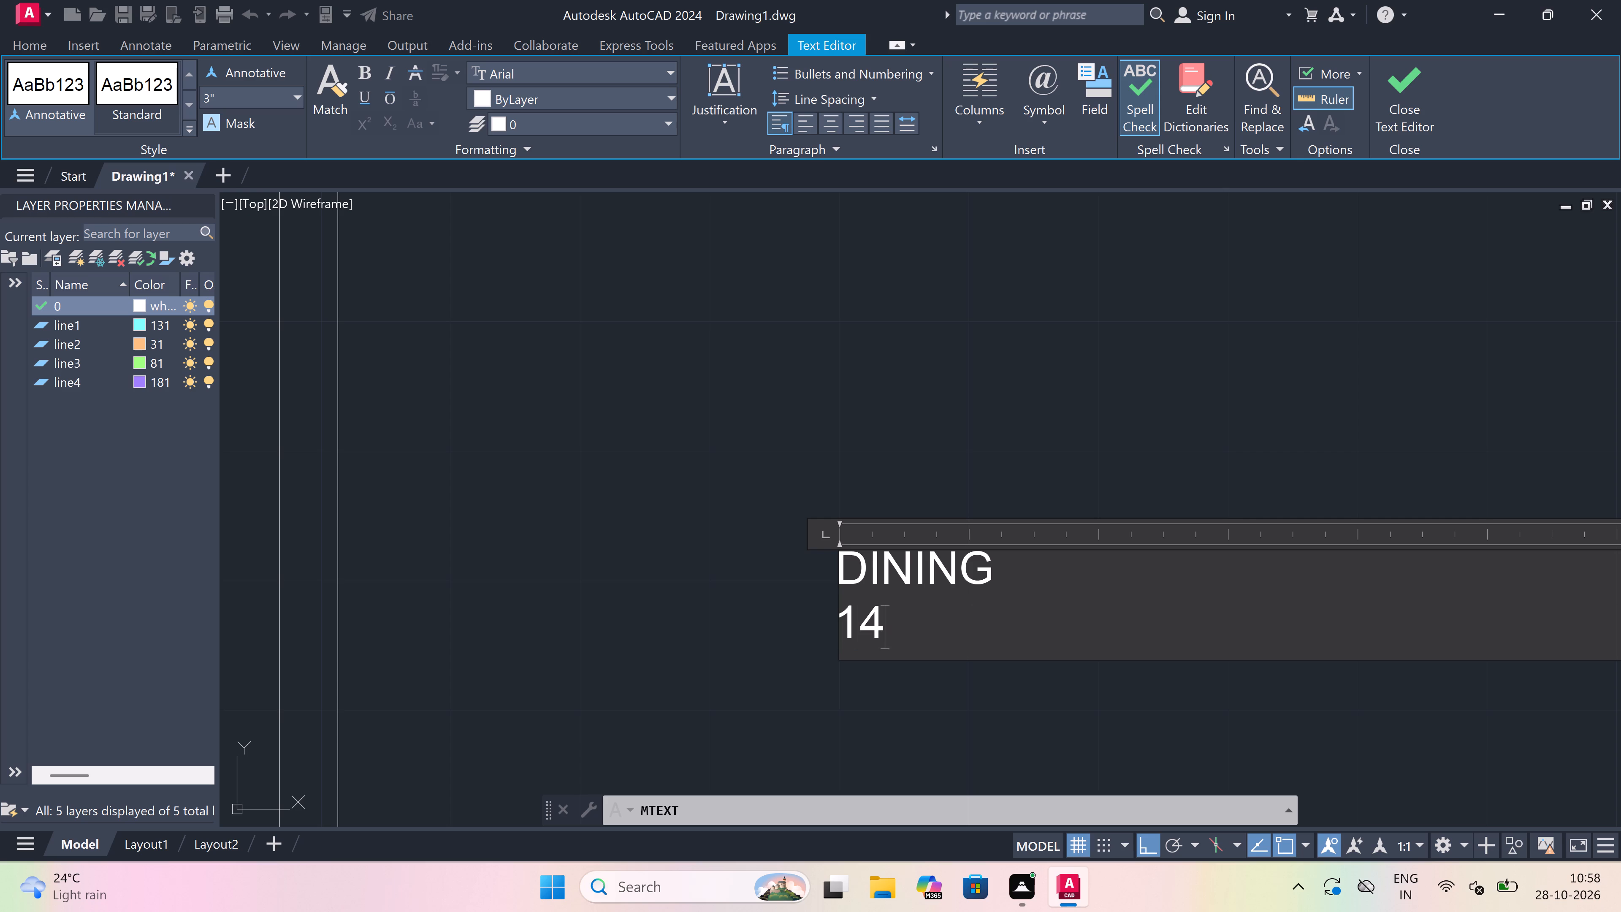
pyautogui.write("'8")
pyautogui.write('"x')
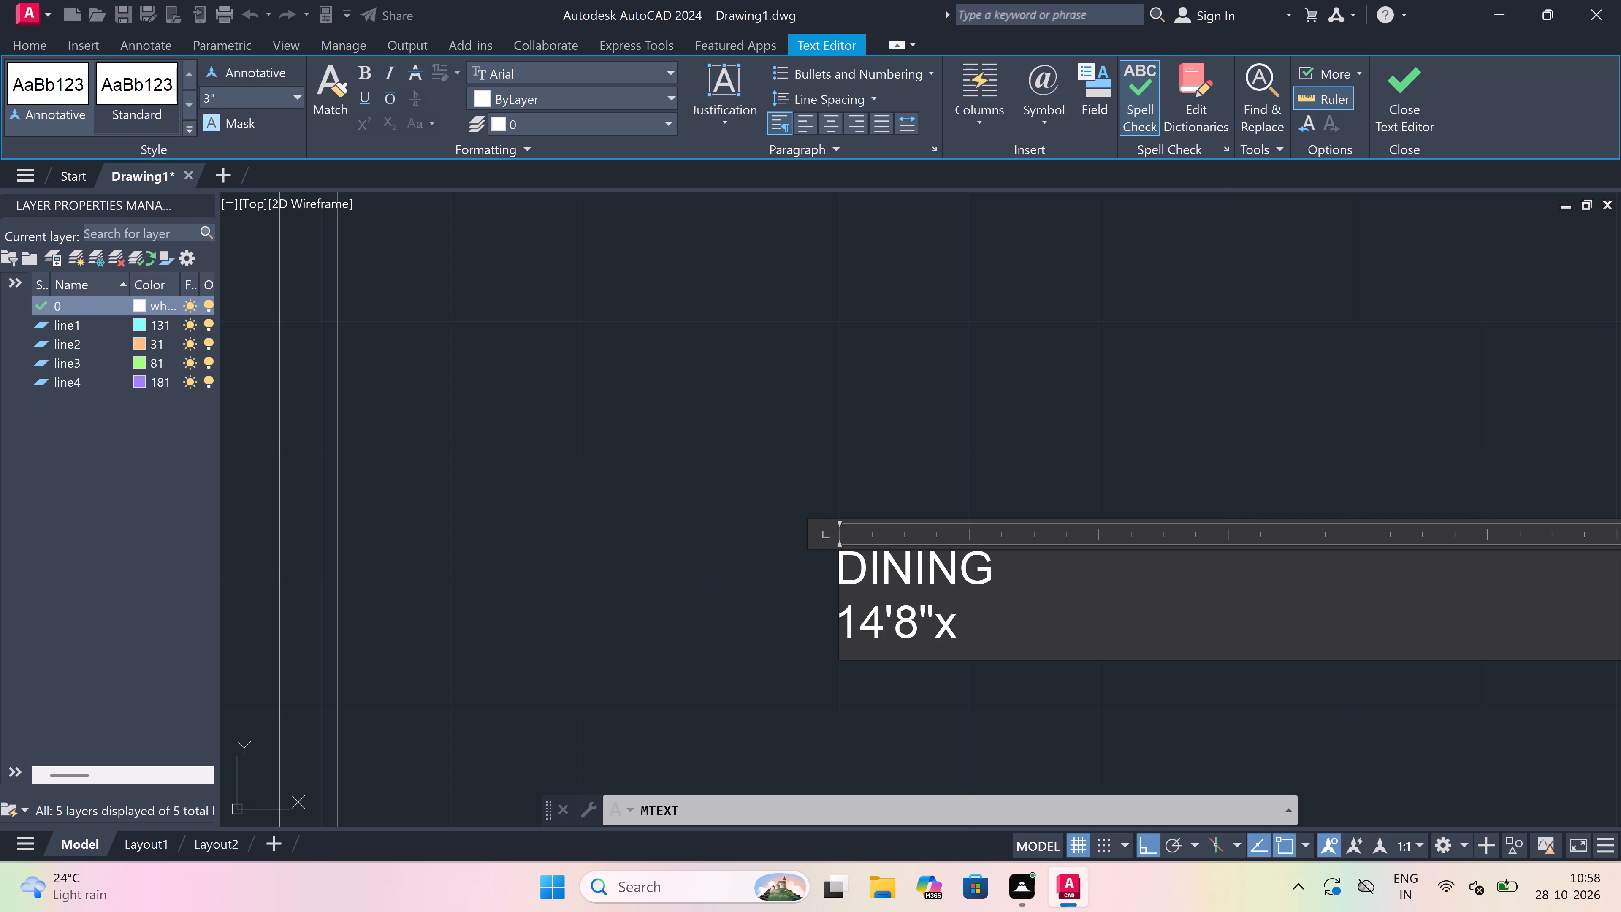
pyautogui.write('11')
pyautogui.write('\'0"')
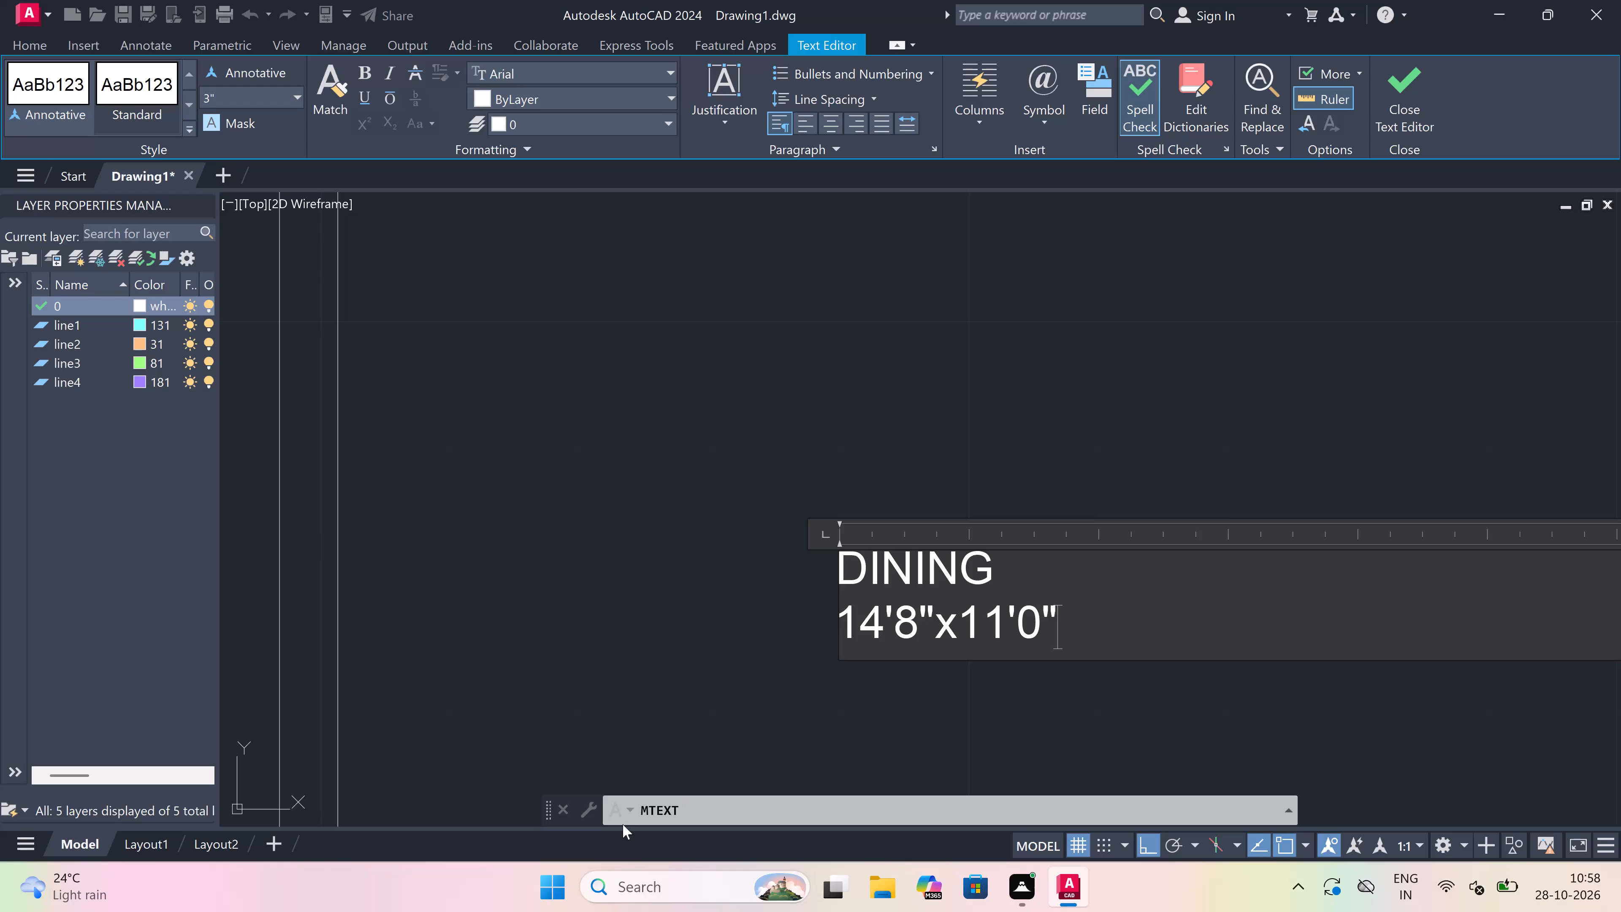
pyautogui.moveTo(623, 824); pyautogui.dragTo(629, 807)
pyautogui.click(741, 656)
# Add a single-line multiline text label reading VERANDAH 11'9"x2'6" in the middle verandah along the plan's south edge.
pyautogui.scroll(-4, 919, 580)
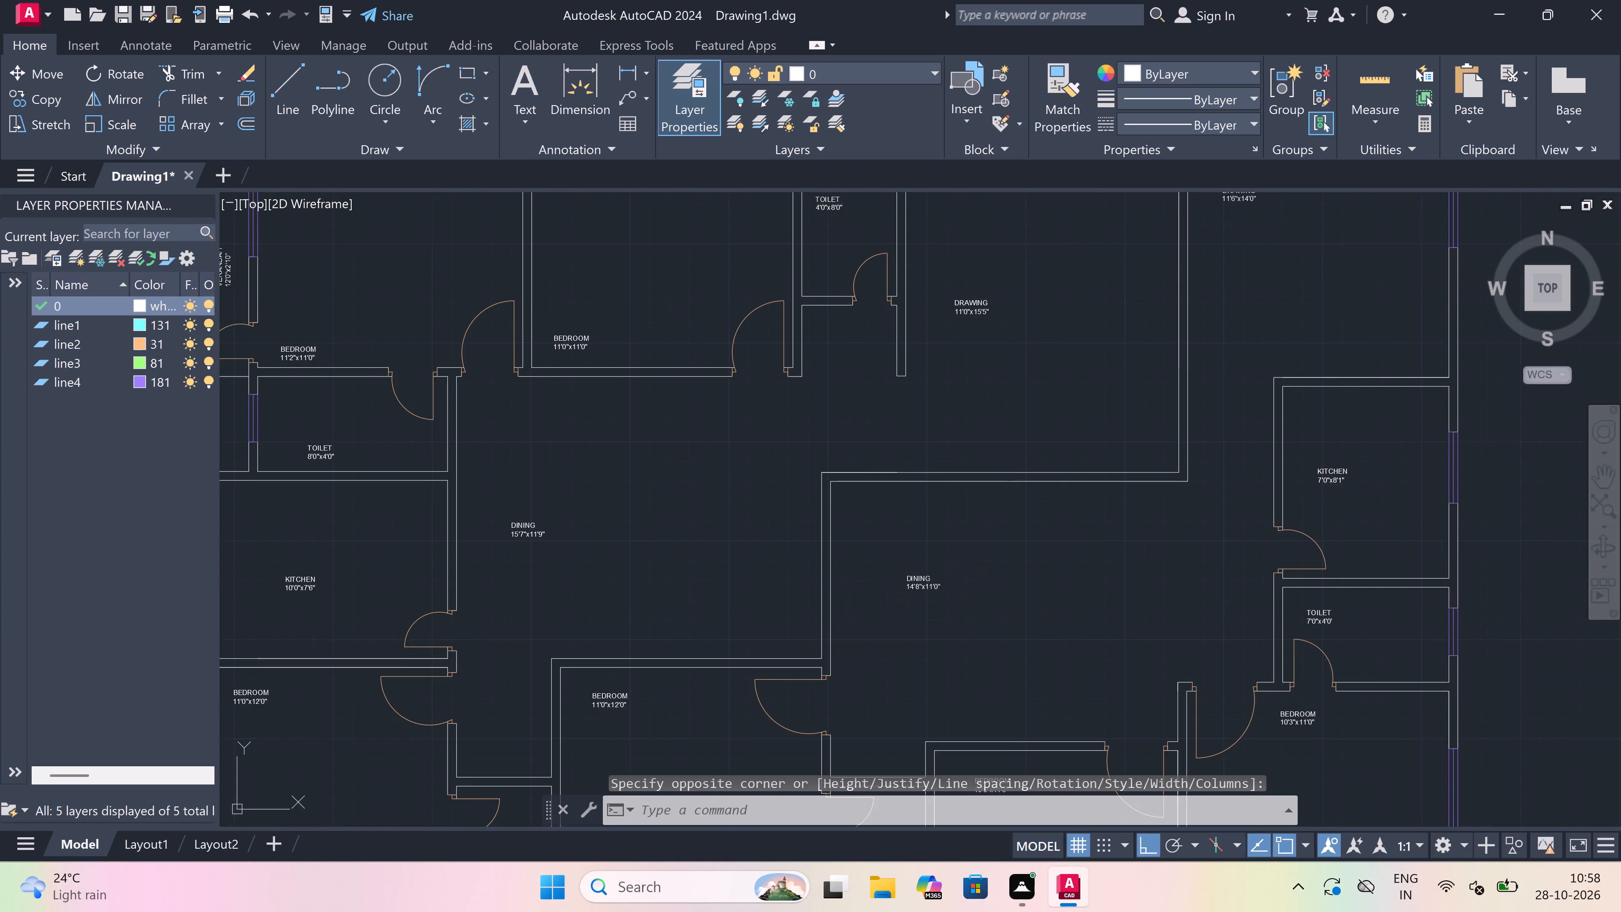
pyautogui.scroll(-4, 919, 579)
pyautogui.press('space')
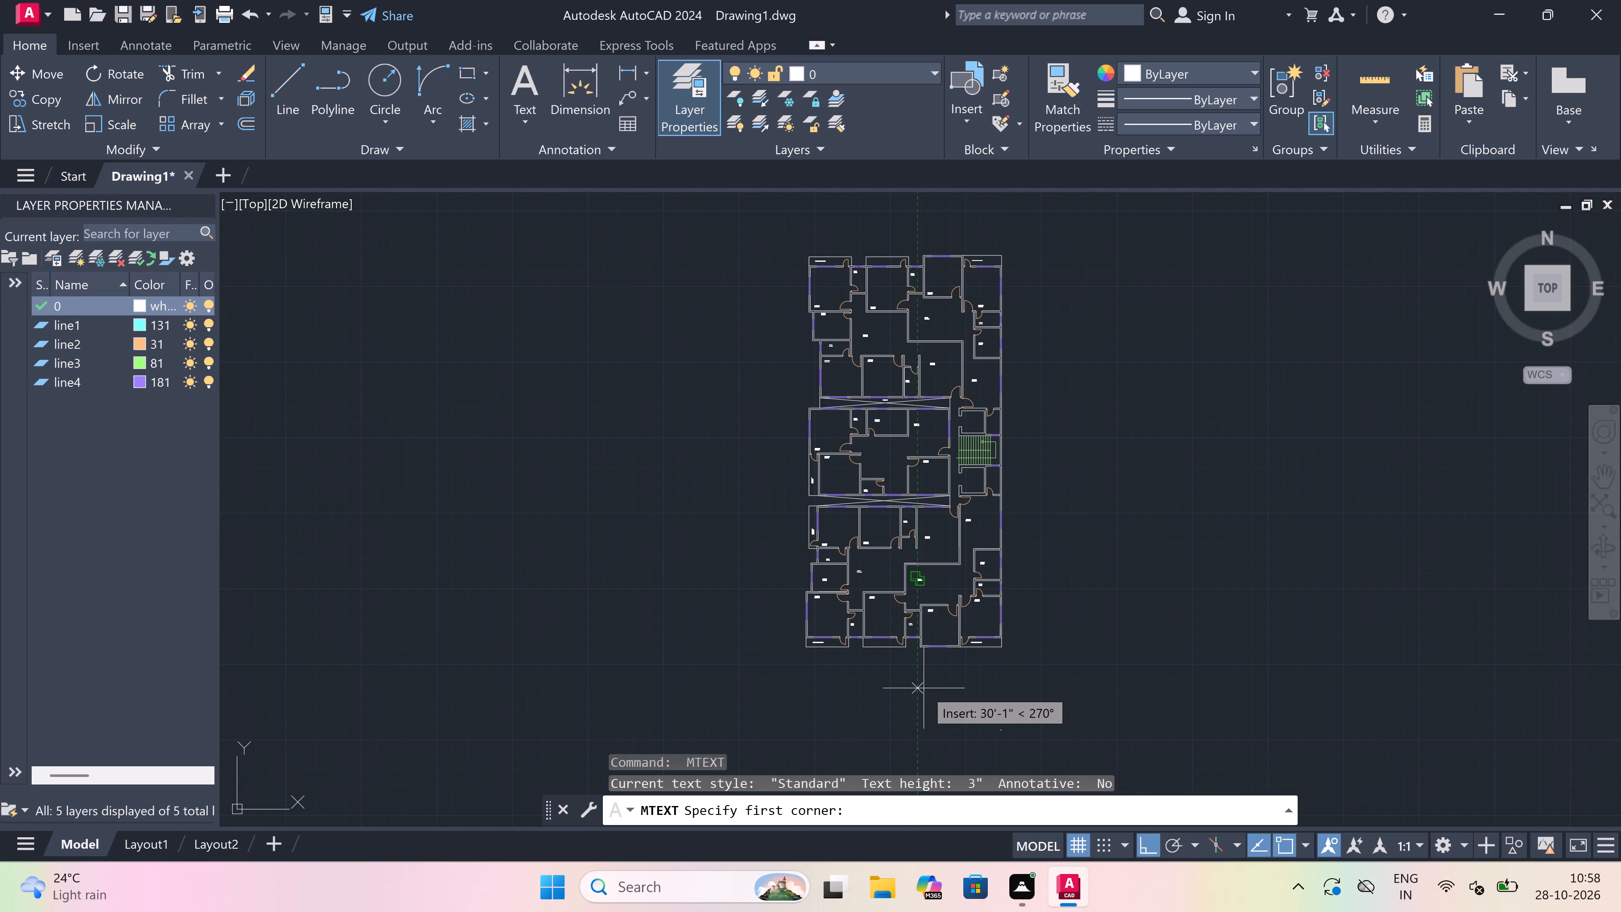
pyautogui.scroll(4, 924, 688)
pyautogui.scroll(-2, 583, 616)
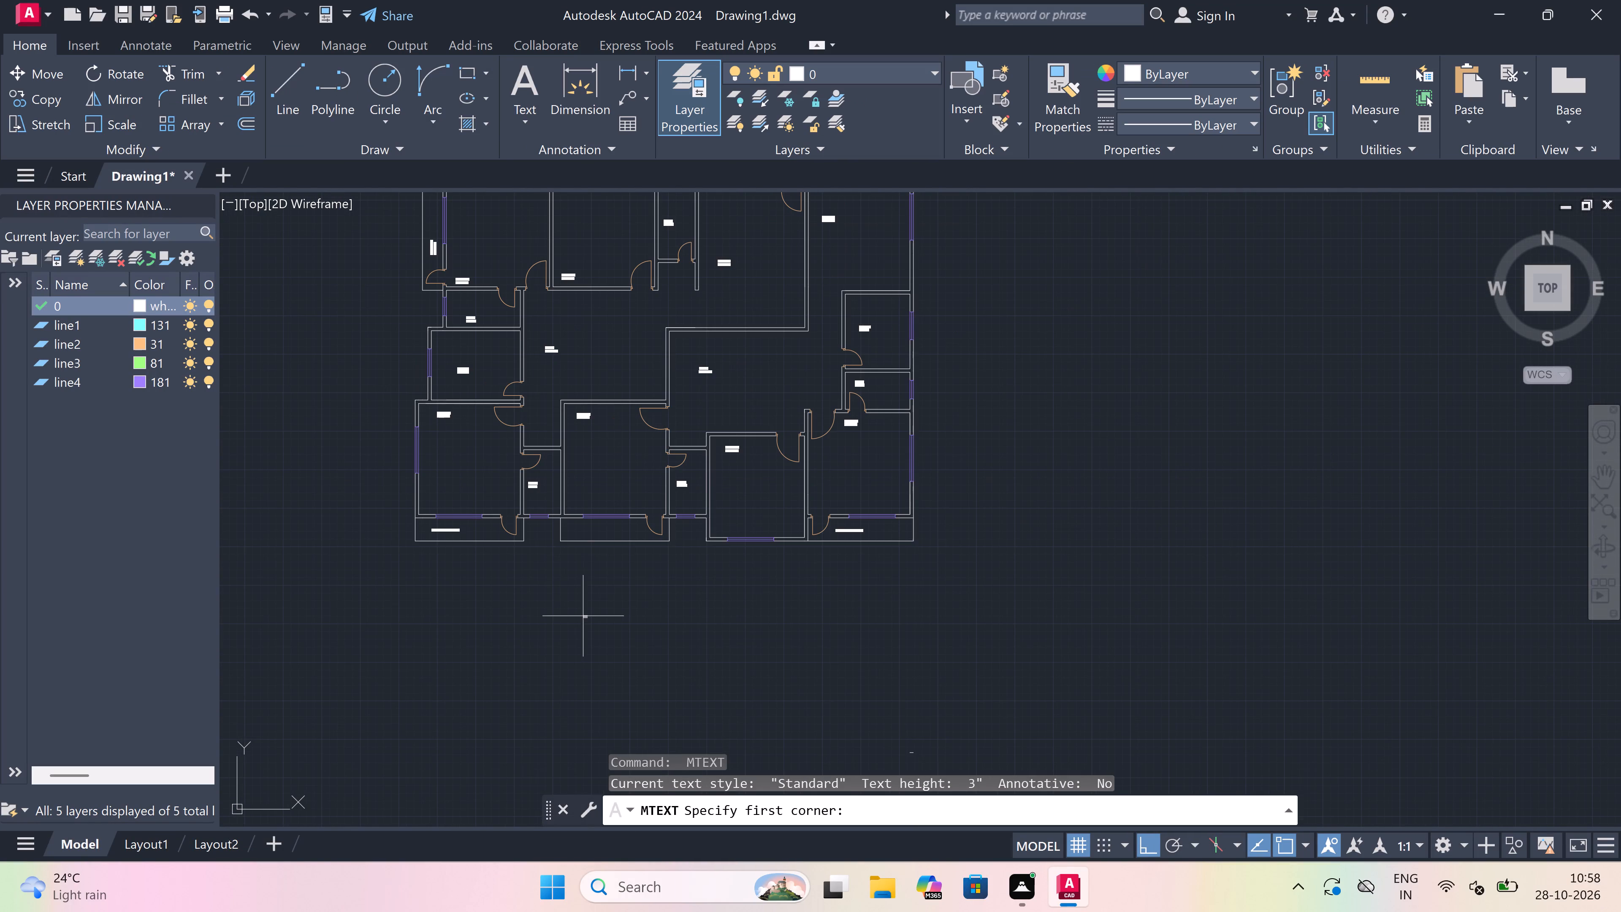
pyautogui.scroll(5, 579, 525)
pyautogui.moveTo(575, 572); pyautogui.dragTo(732, 572)
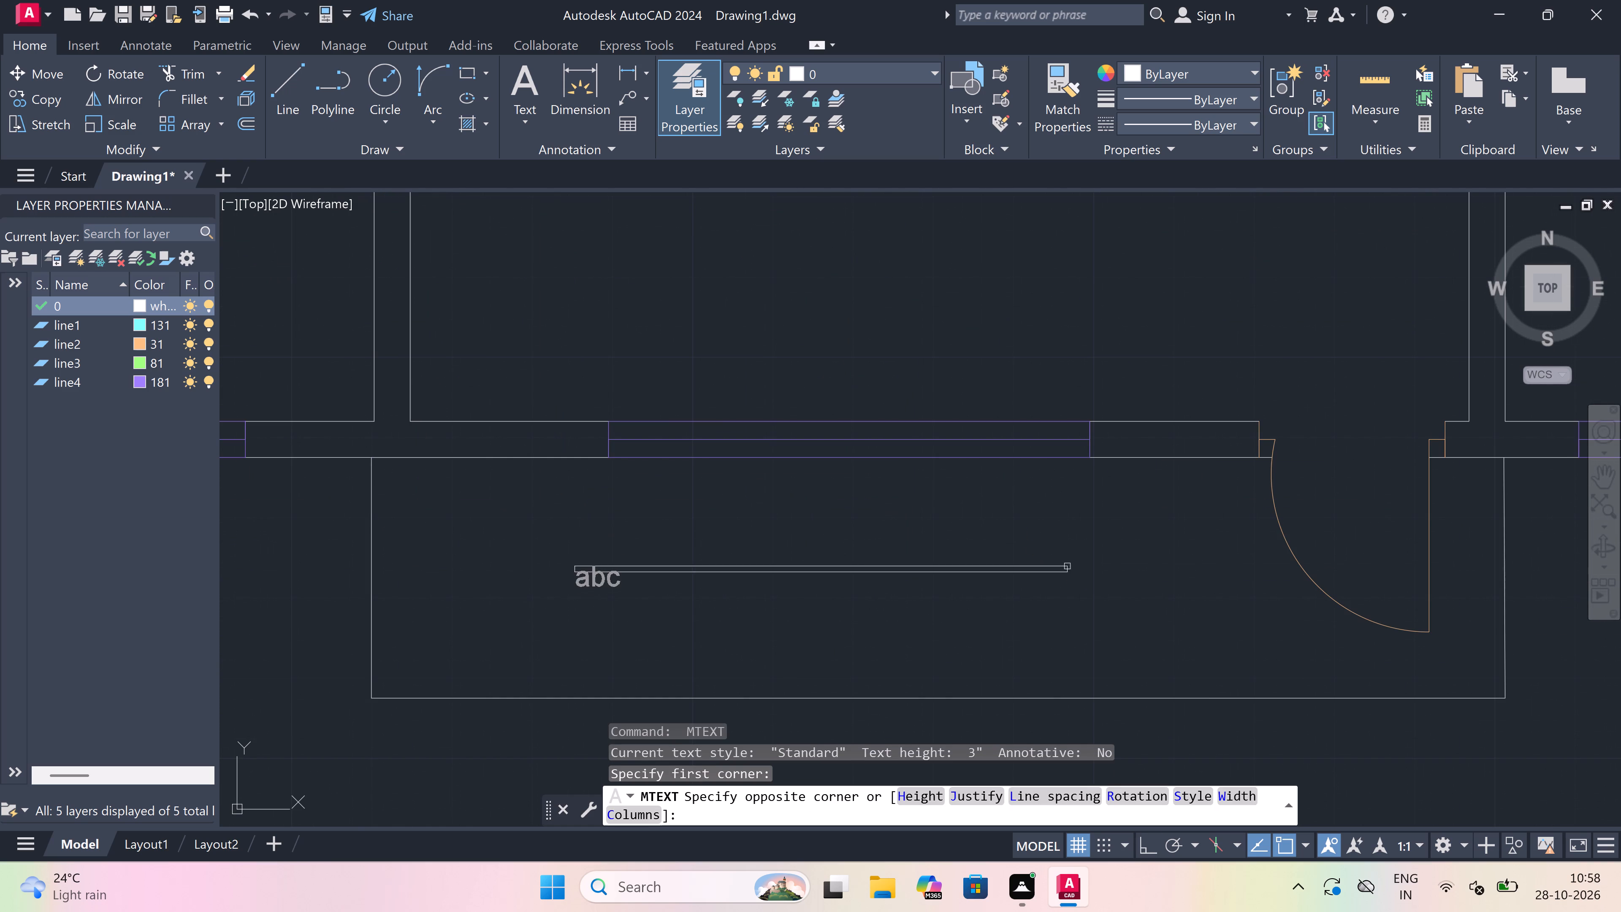
pyautogui.click(1254, 571)
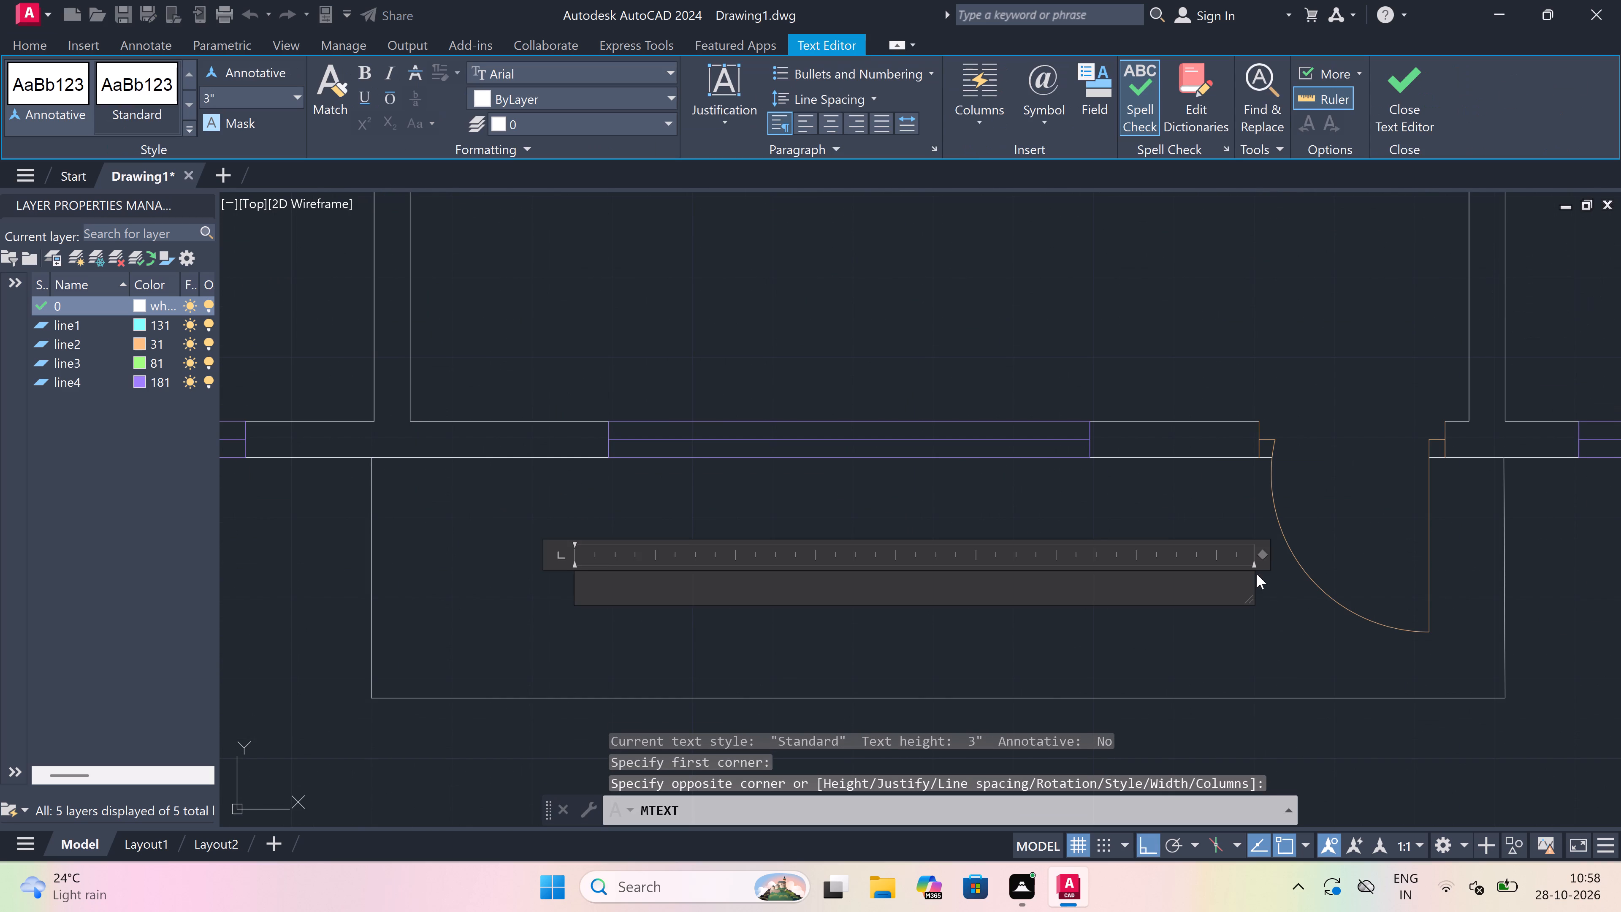
pyautogui.write('VERANDAH')
pyautogui.press('Return')
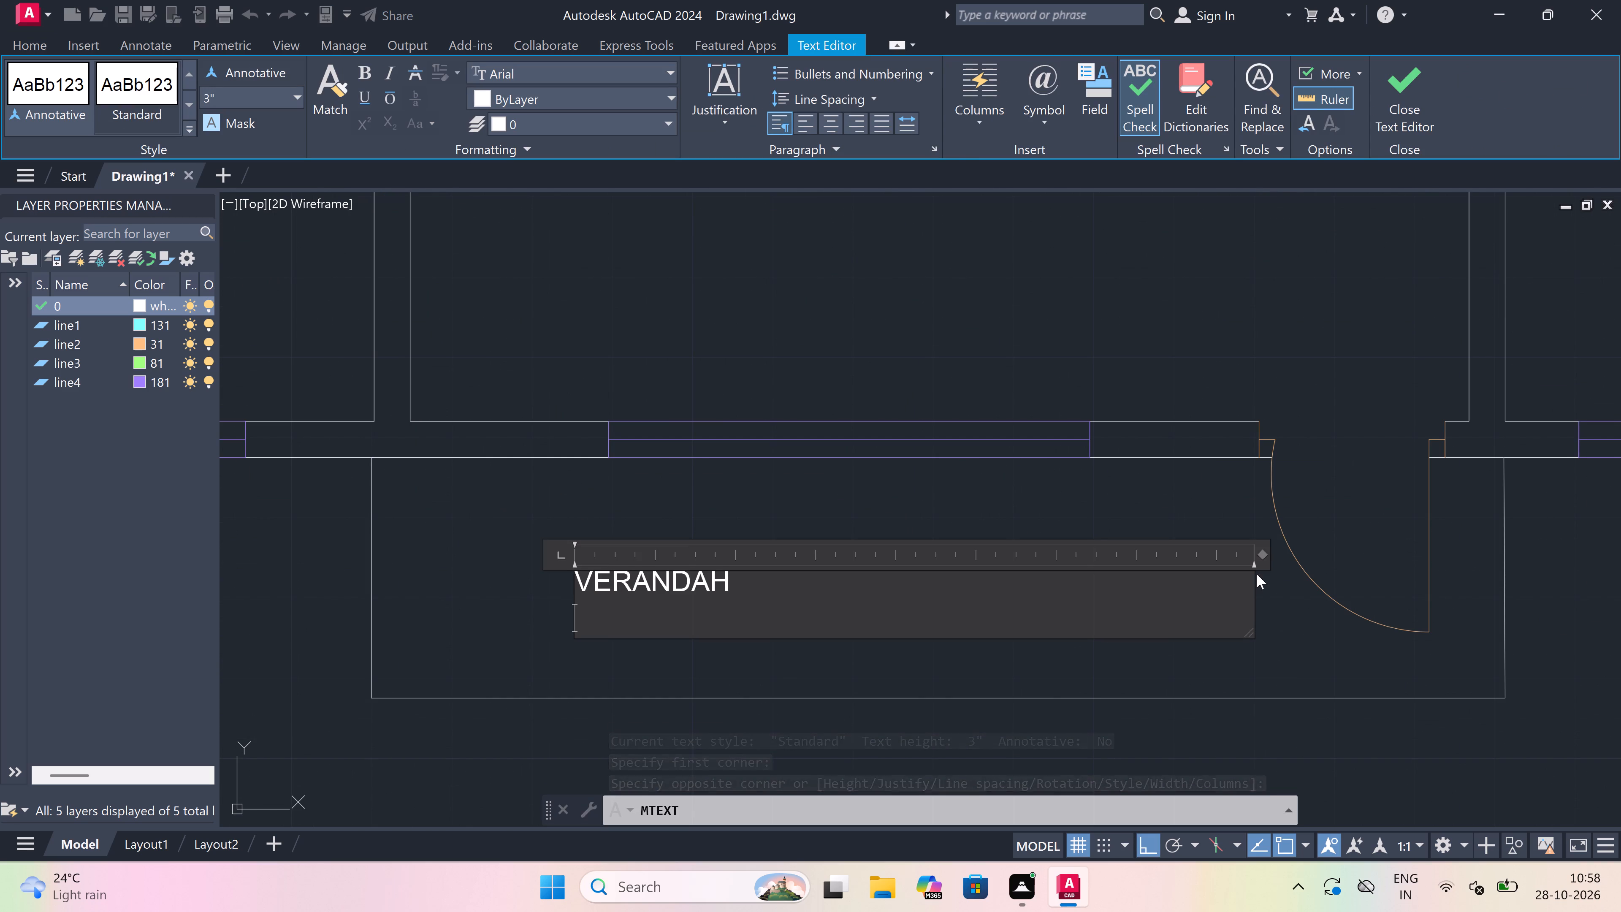
pyautogui.press('BackSpace')
pyautogui.press('space')
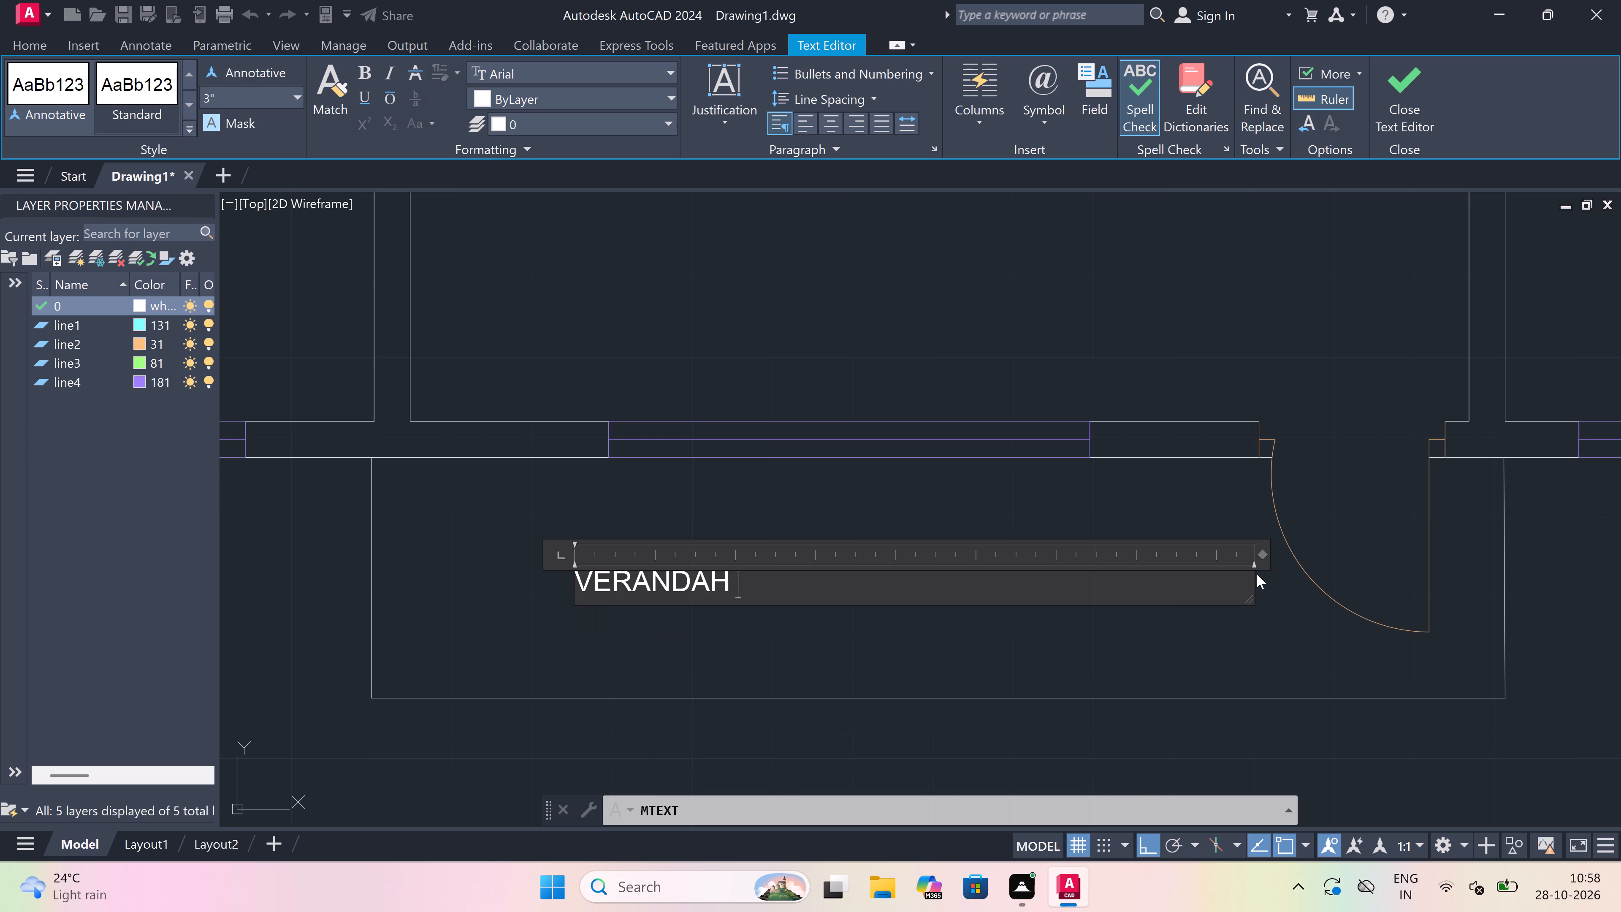
pyautogui.press('space')
pyautogui.write('11')
pyautogui.write("'9")
pyautogui.write('"x')
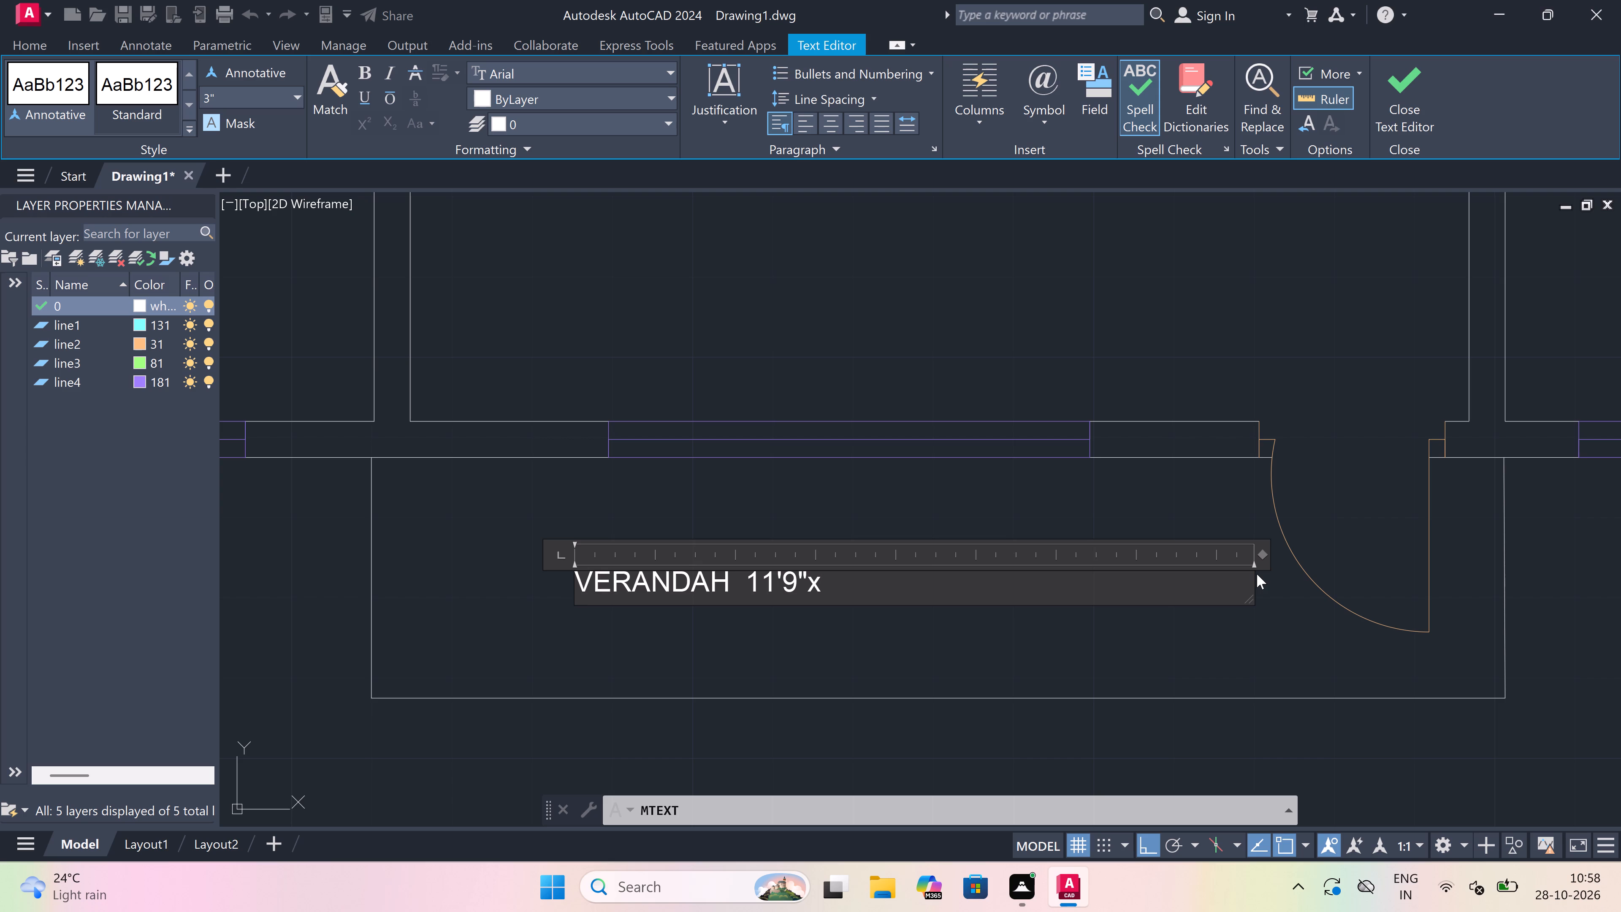
pyautogui.write("2'6")
pyautogui.hotkey('shift', '"')
pyautogui.click(873, 652)
# Add a multiline text title reading FIRST FLOOR PLAN in the empty space just south of the floor plan.
pyautogui.scroll(-4, 873, 537)
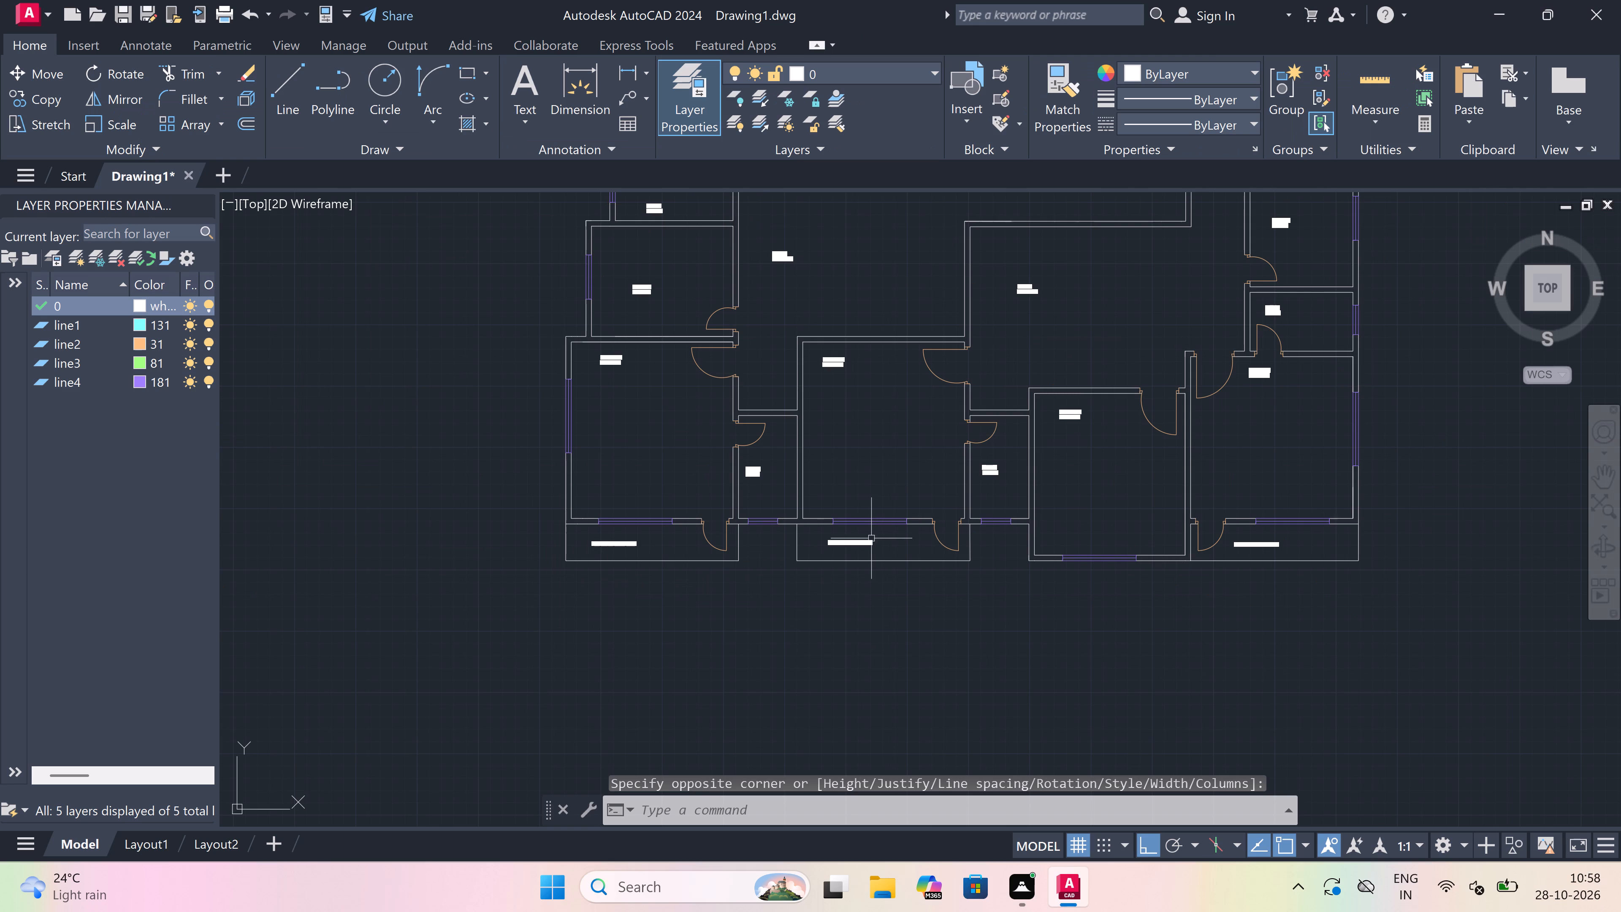
pyautogui.scroll(-4, 871, 578)
pyautogui.scroll(1, 870, 576)
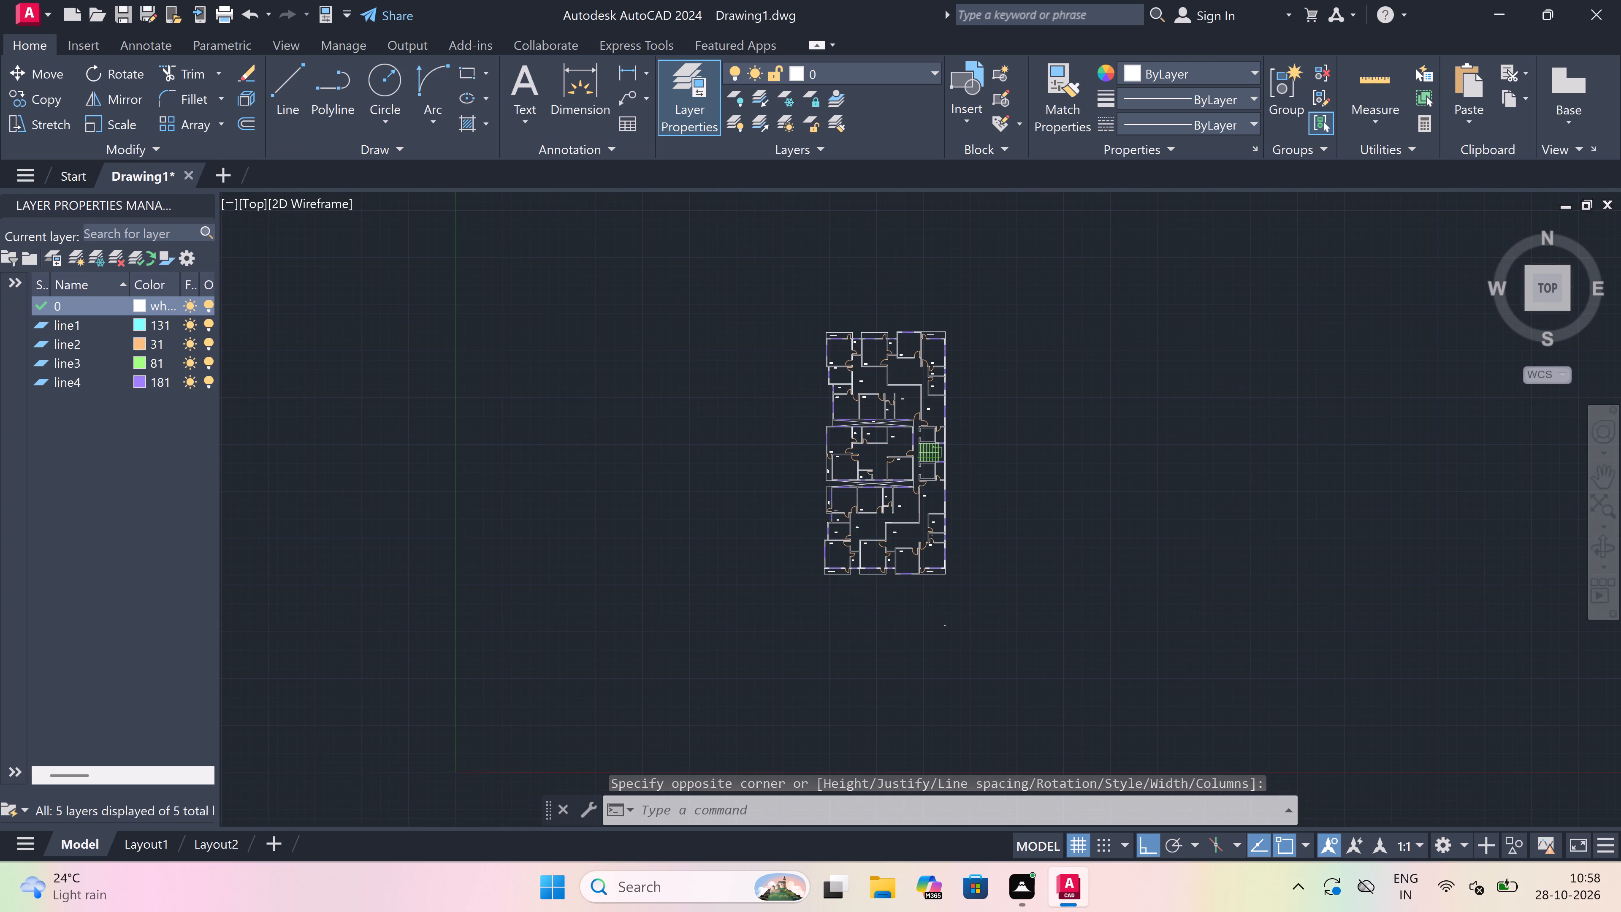
pyautogui.scroll(4, 870, 576)
pyautogui.press('space')
pyautogui.scroll(-1, 698, 647)
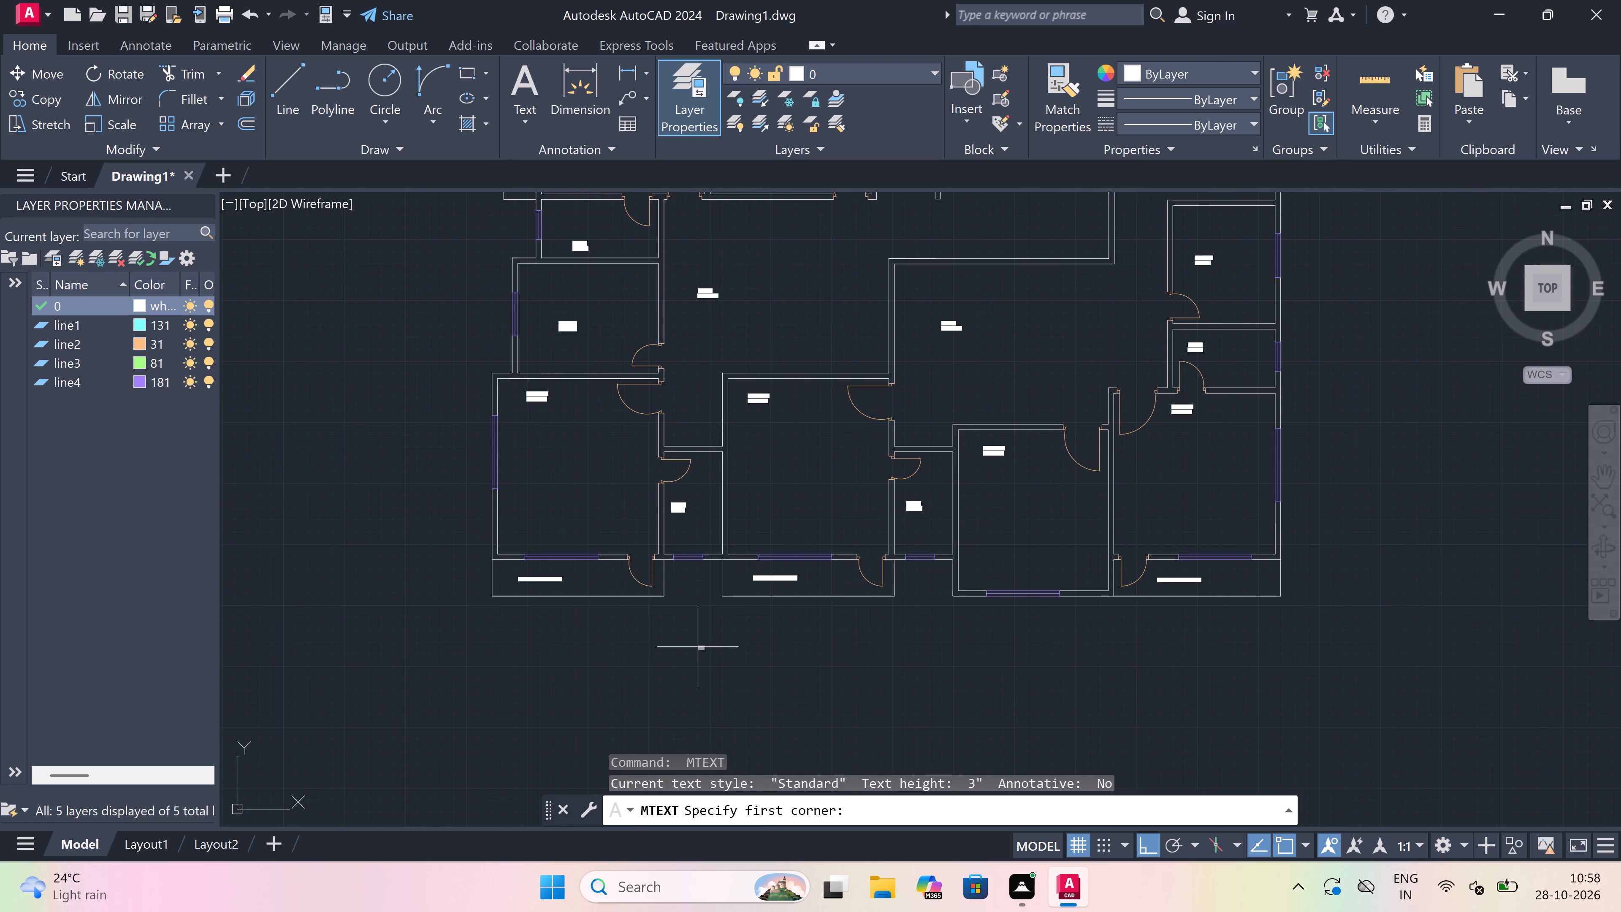
pyautogui.moveTo(695, 641); pyautogui.dragTo(709, 641)
pyautogui.click(1136, 654)
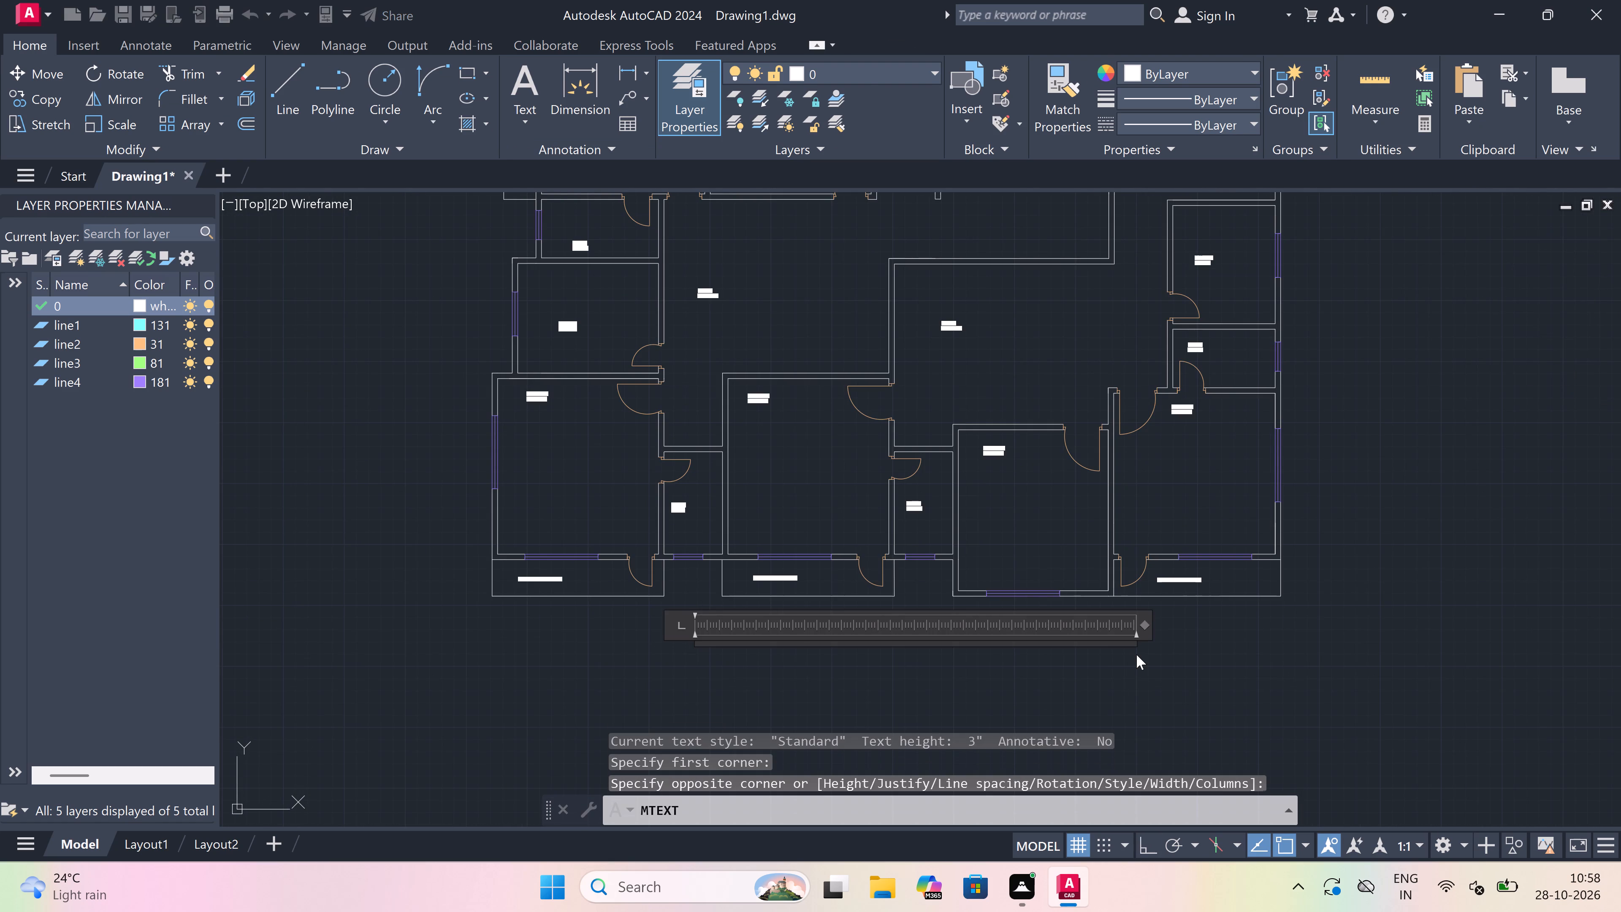
pyautogui.write('FIRST FLOOT')
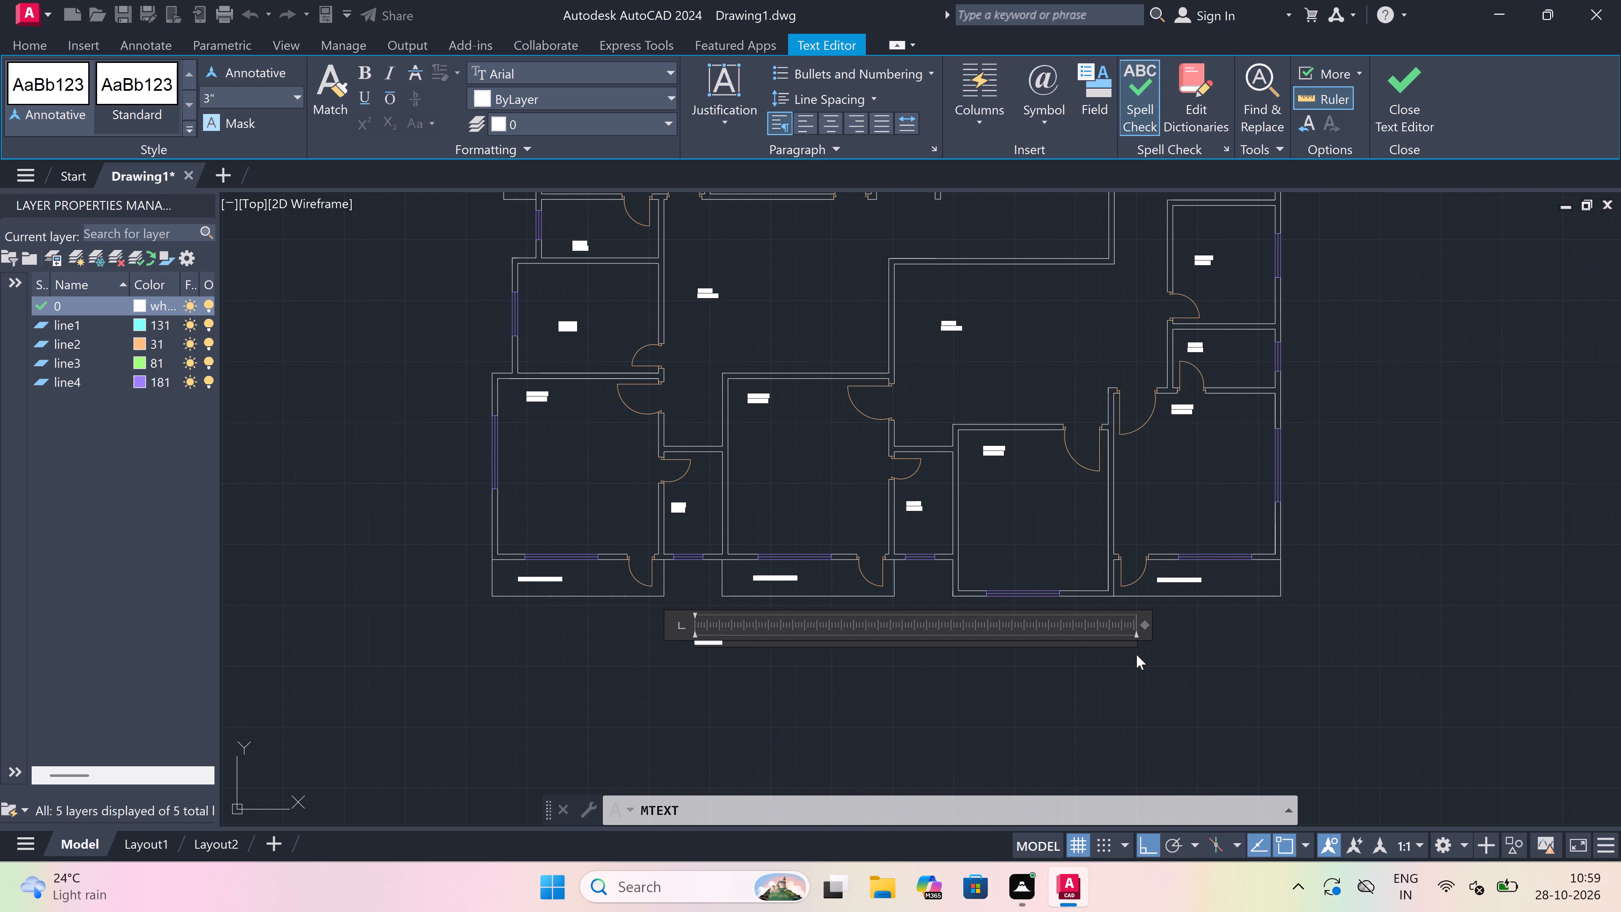
pyautogui.press('BackSpace')
pyautogui.press('r')
pyautogui.press('space')
pyautogui.write('PLAN')
pyautogui.scroll(3, 656, 657)
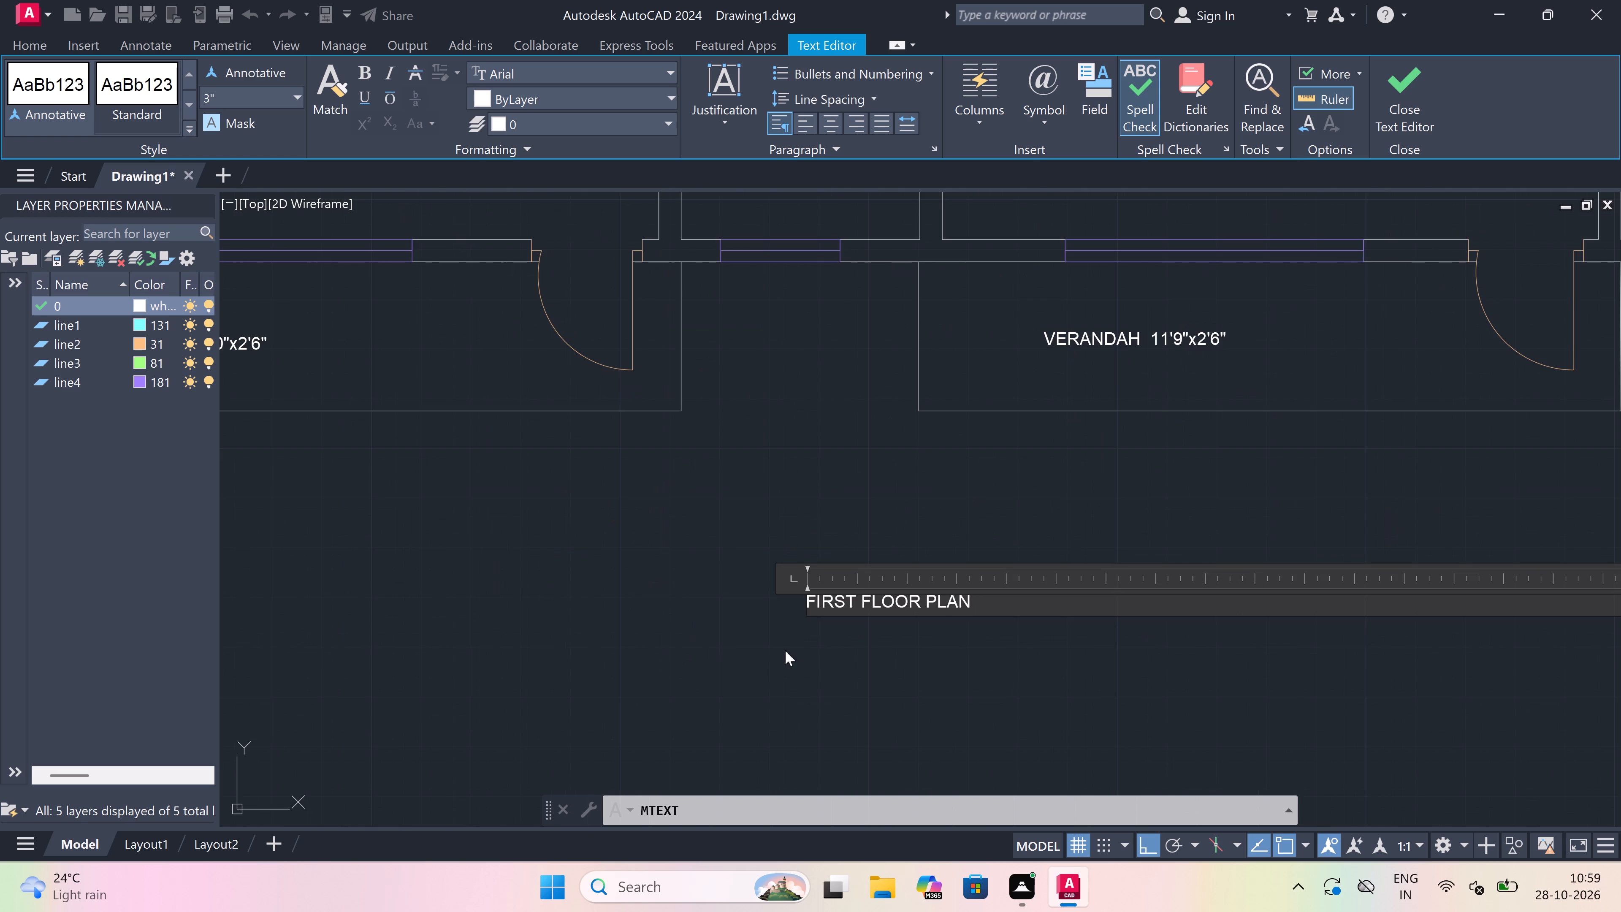
pyautogui.click(879, 645)
pyautogui.scroll(-6, 879, 645)
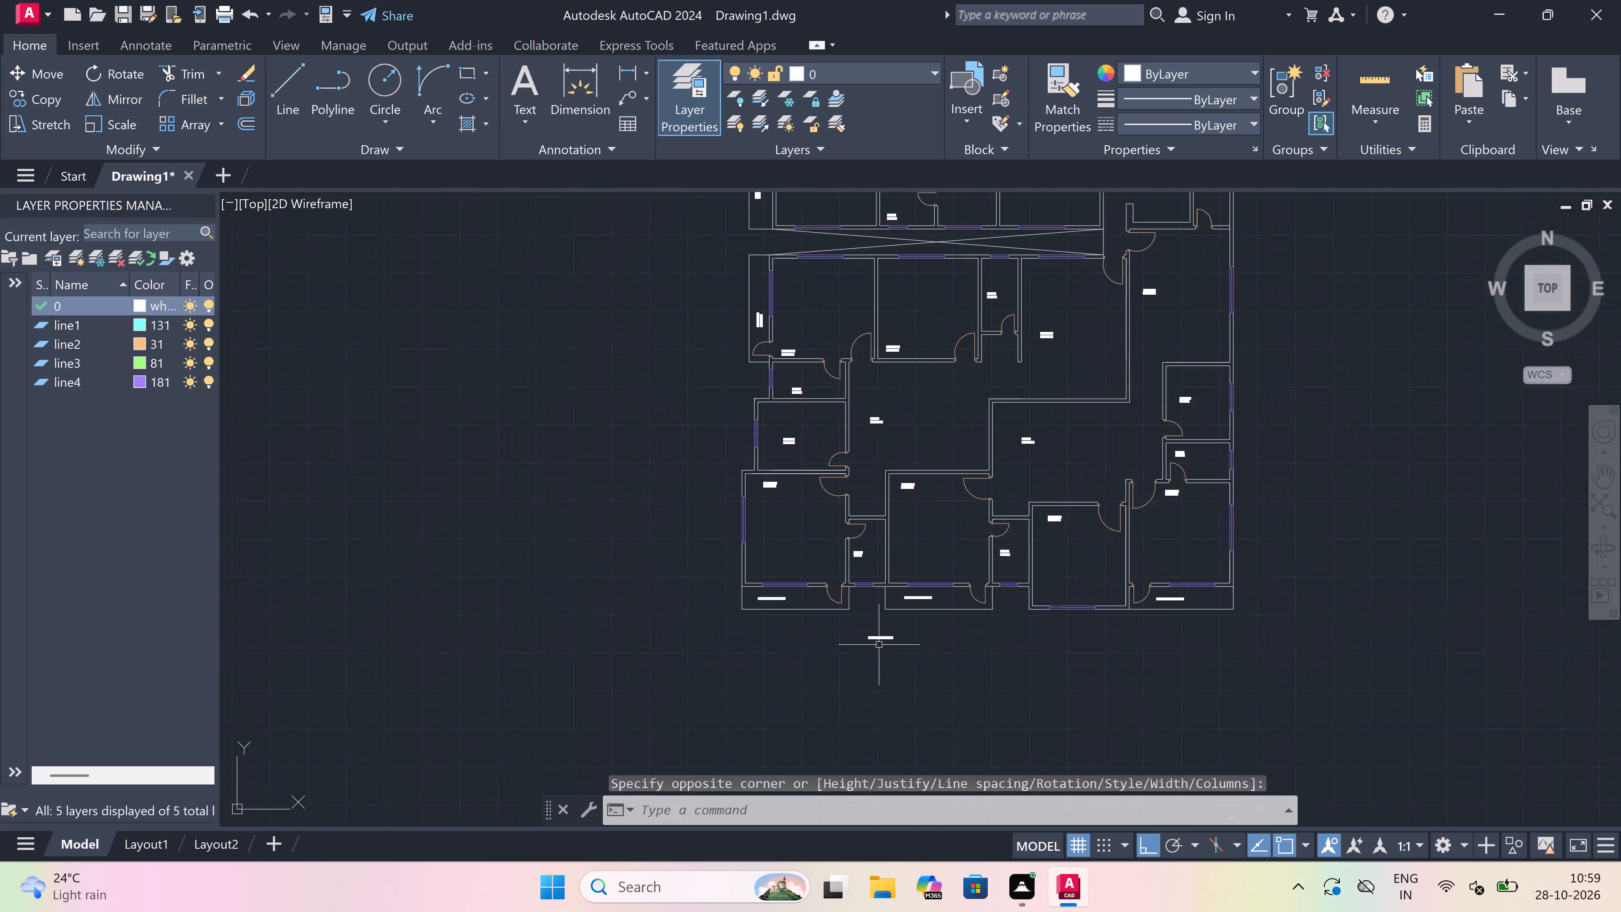
pyautogui.scroll(-3, 879, 645)
pyautogui.scroll(1, 879, 635)
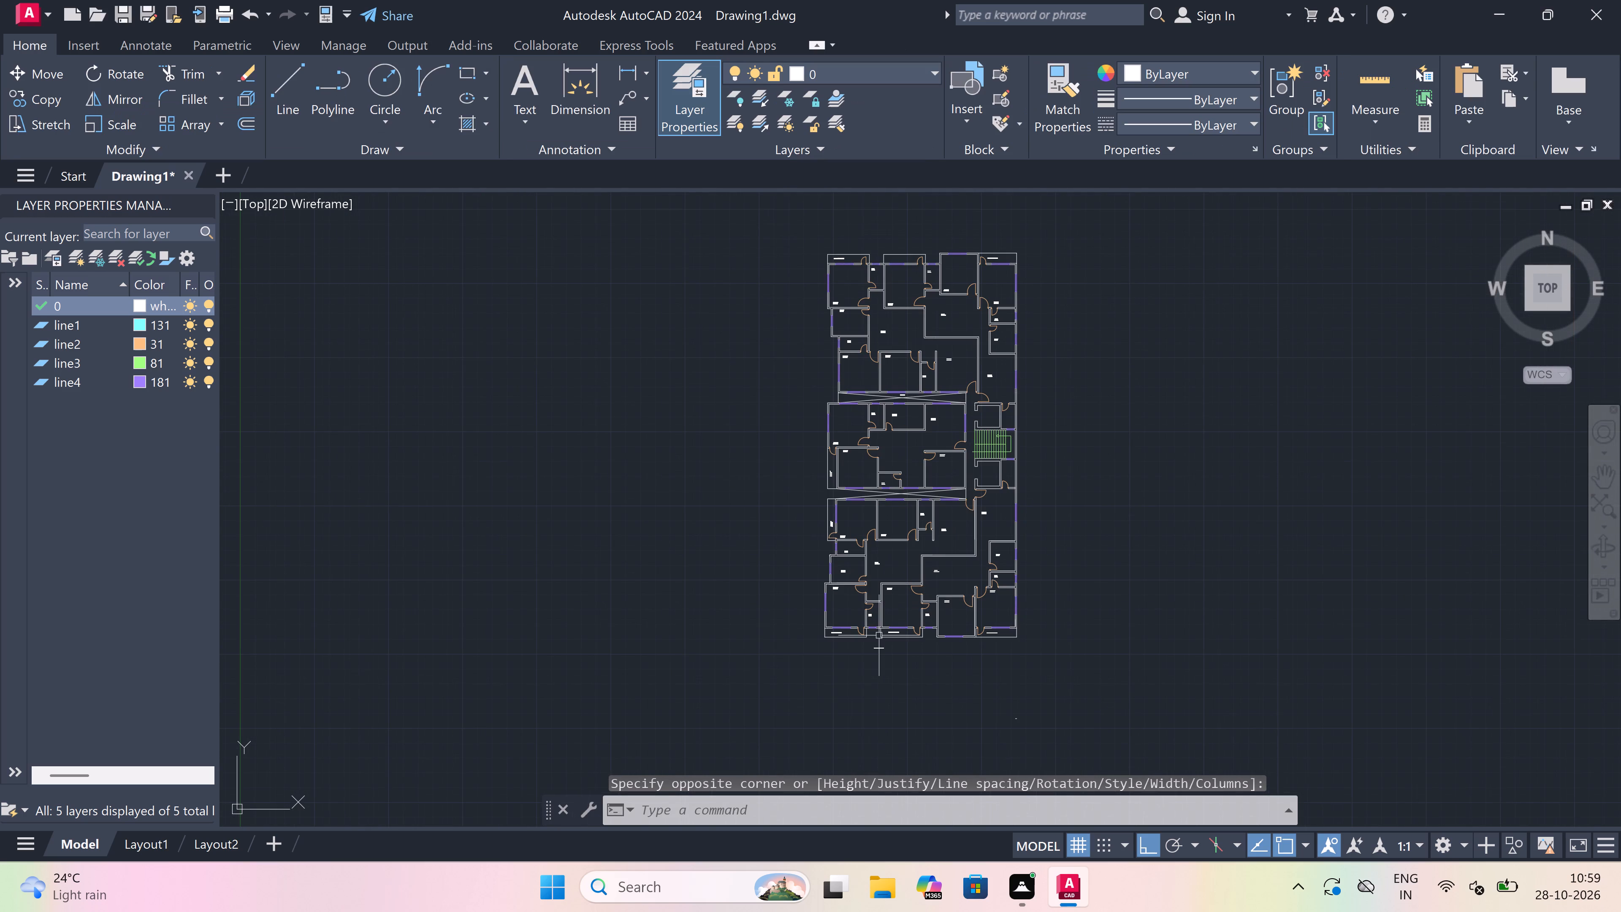
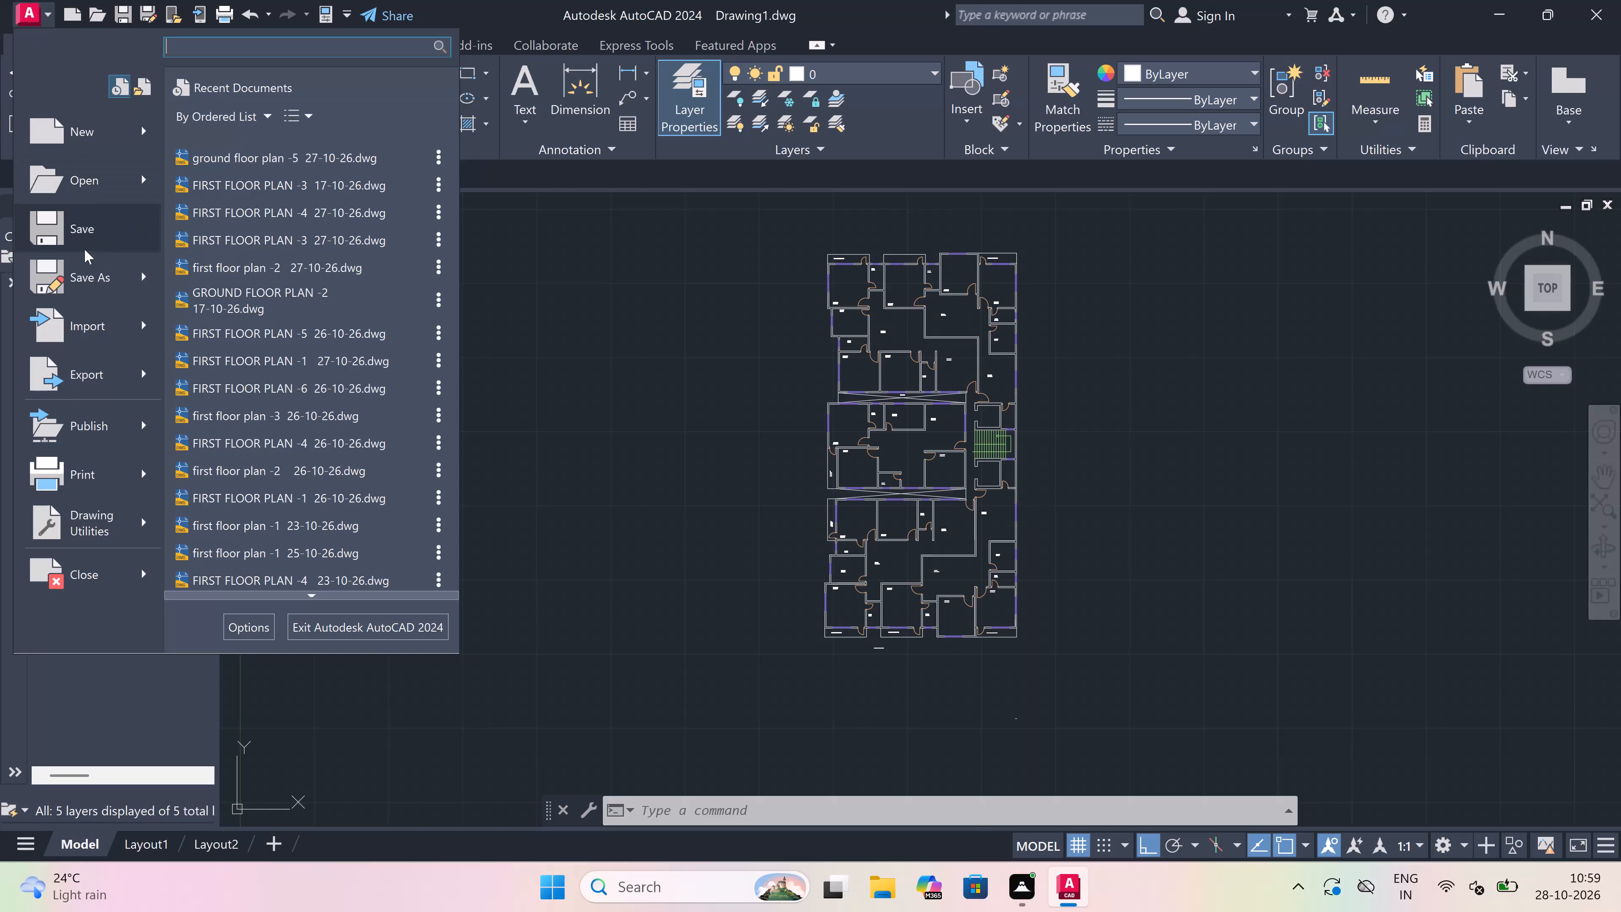
# Save the drawing in Documents under the file name FIRST FLOOR PLAN -1 28-10-26 as an AutoCAD 2018 drawing.
pyautogui.click(89, 272)
pyautogui.press('BackSpace')
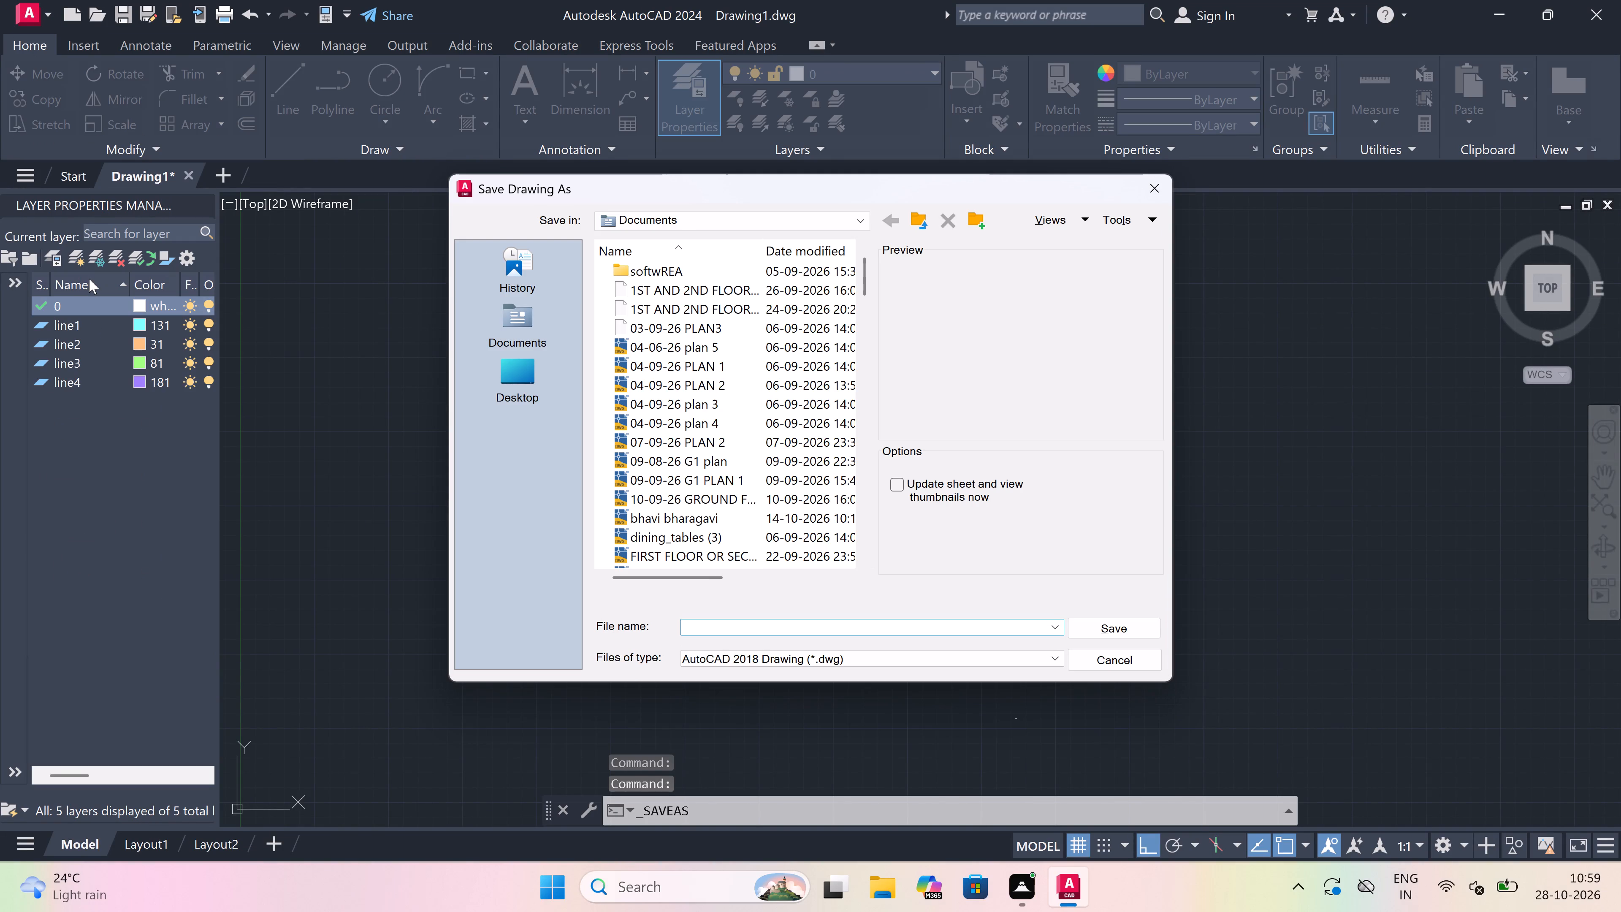
pyautogui.write('FIRST FLOOR PLAN -1')
pyautogui.press('space')
pyautogui.press('space')
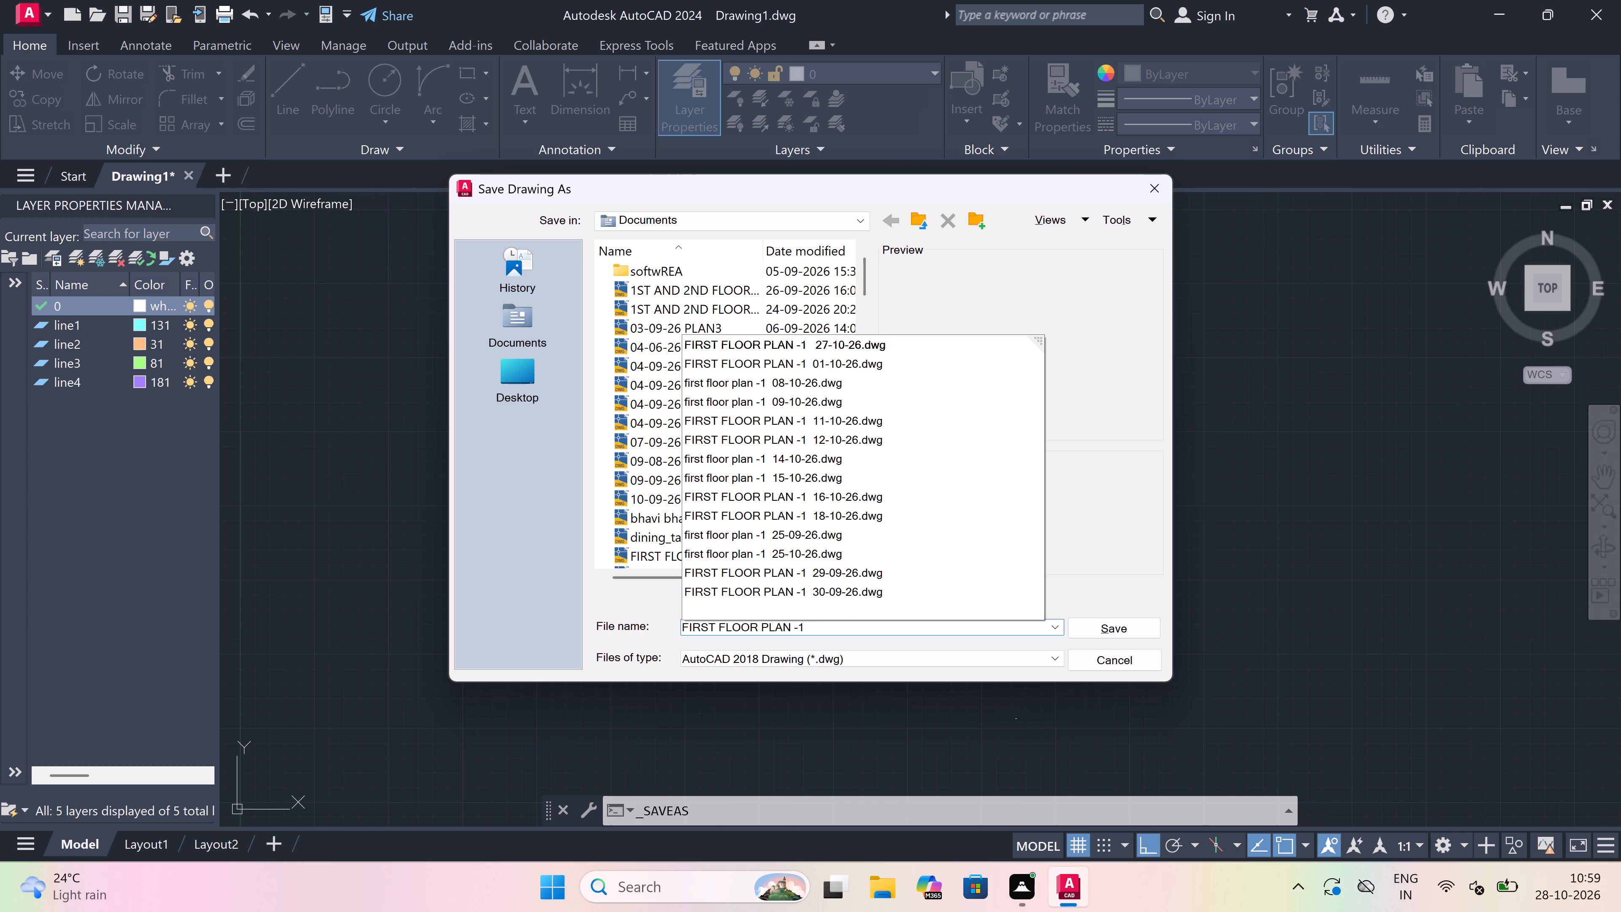
pyautogui.press('2')
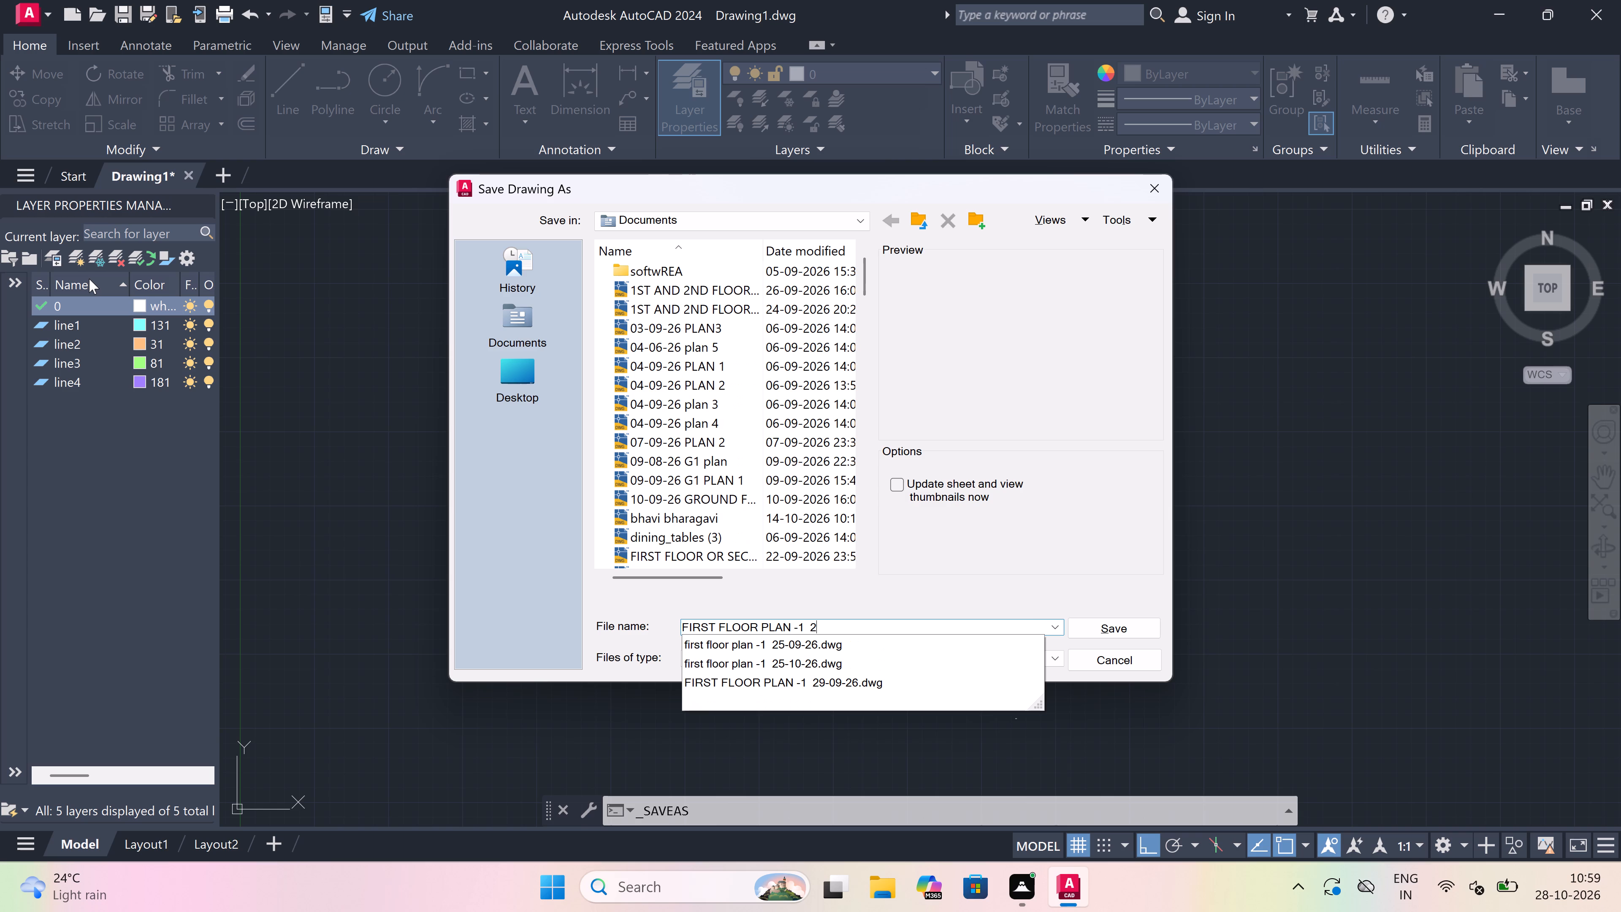
pyautogui.write('8-')
pyautogui.write('10-26')
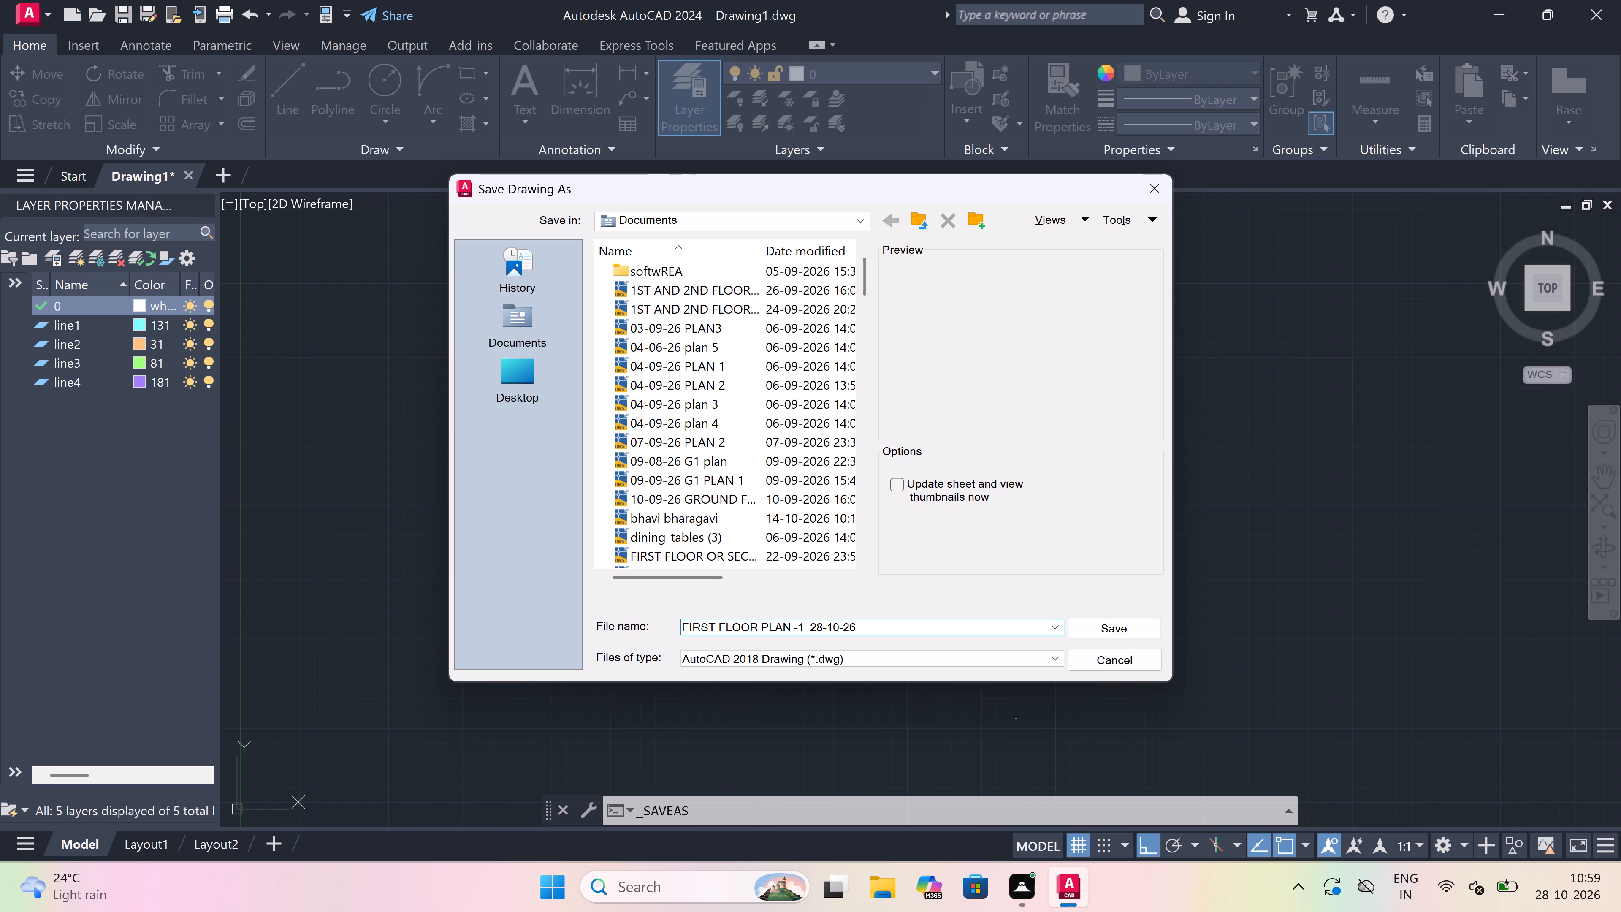
pyautogui.click(1130, 632)
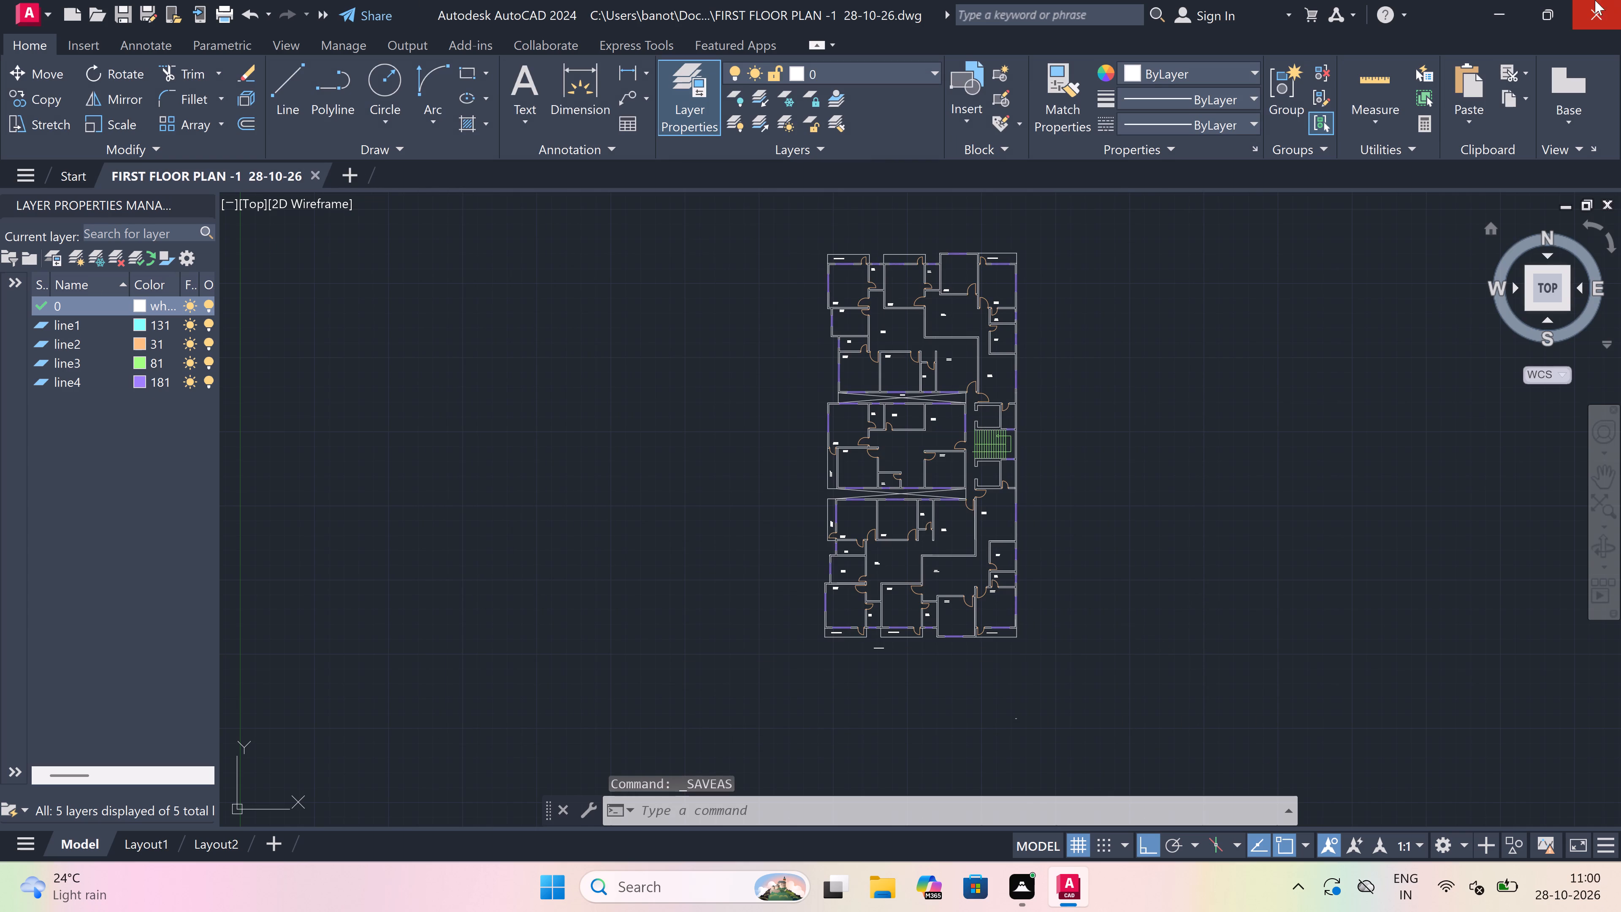
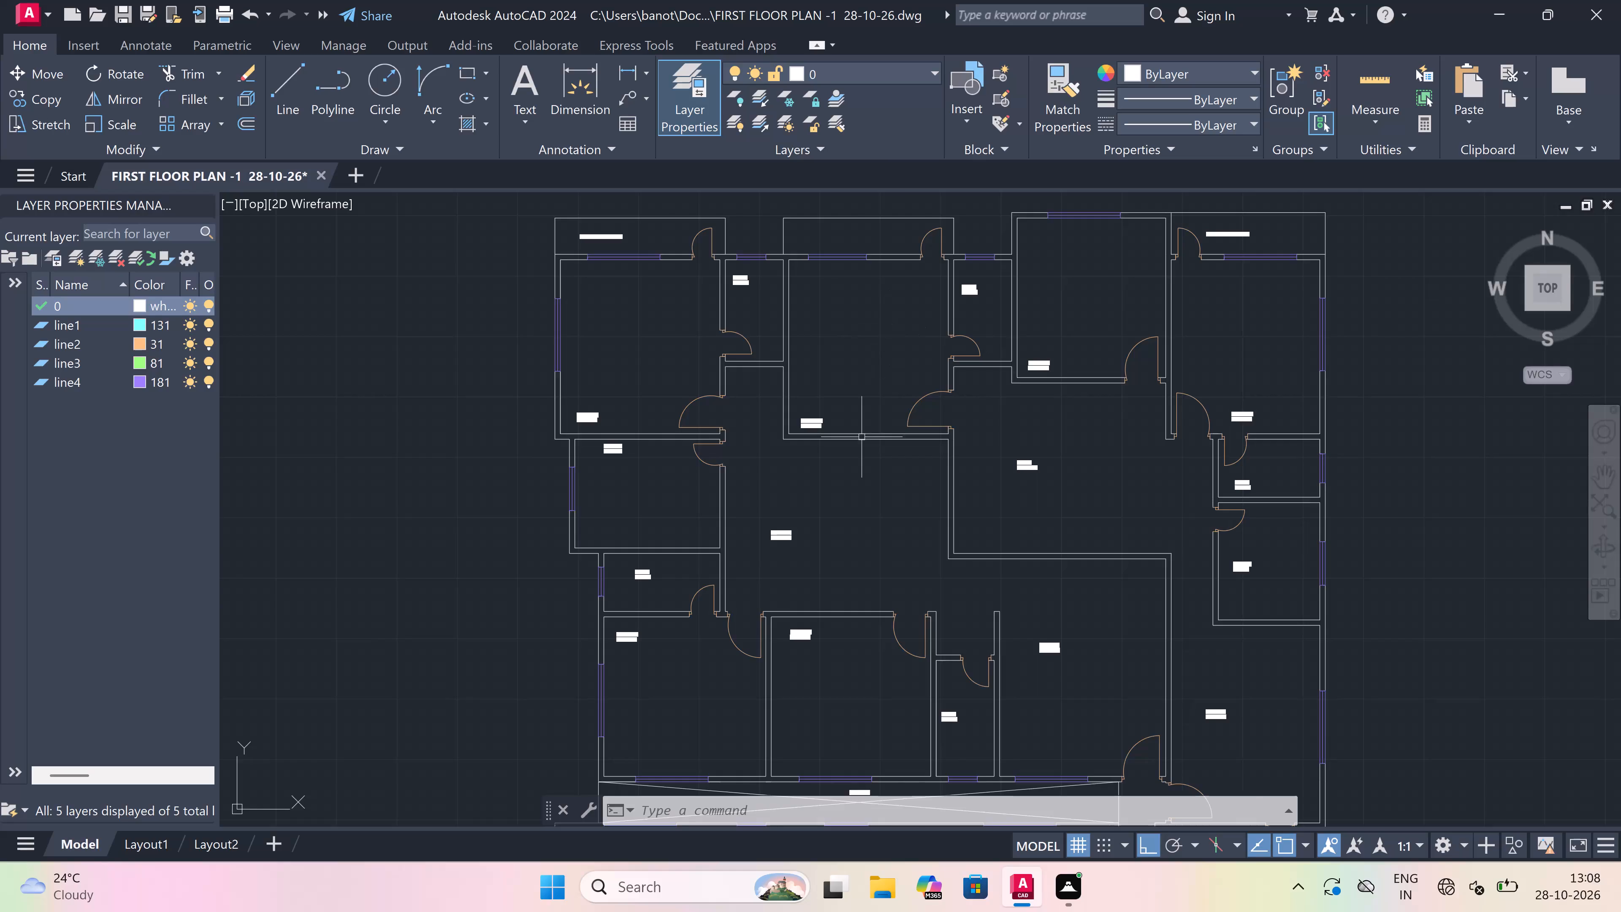
# Set the text height of all the room label texts to 5", using the 11'0"x12'0" BEDROOM label to select similar ones.
pyautogui.scroll(2, 826, 404)
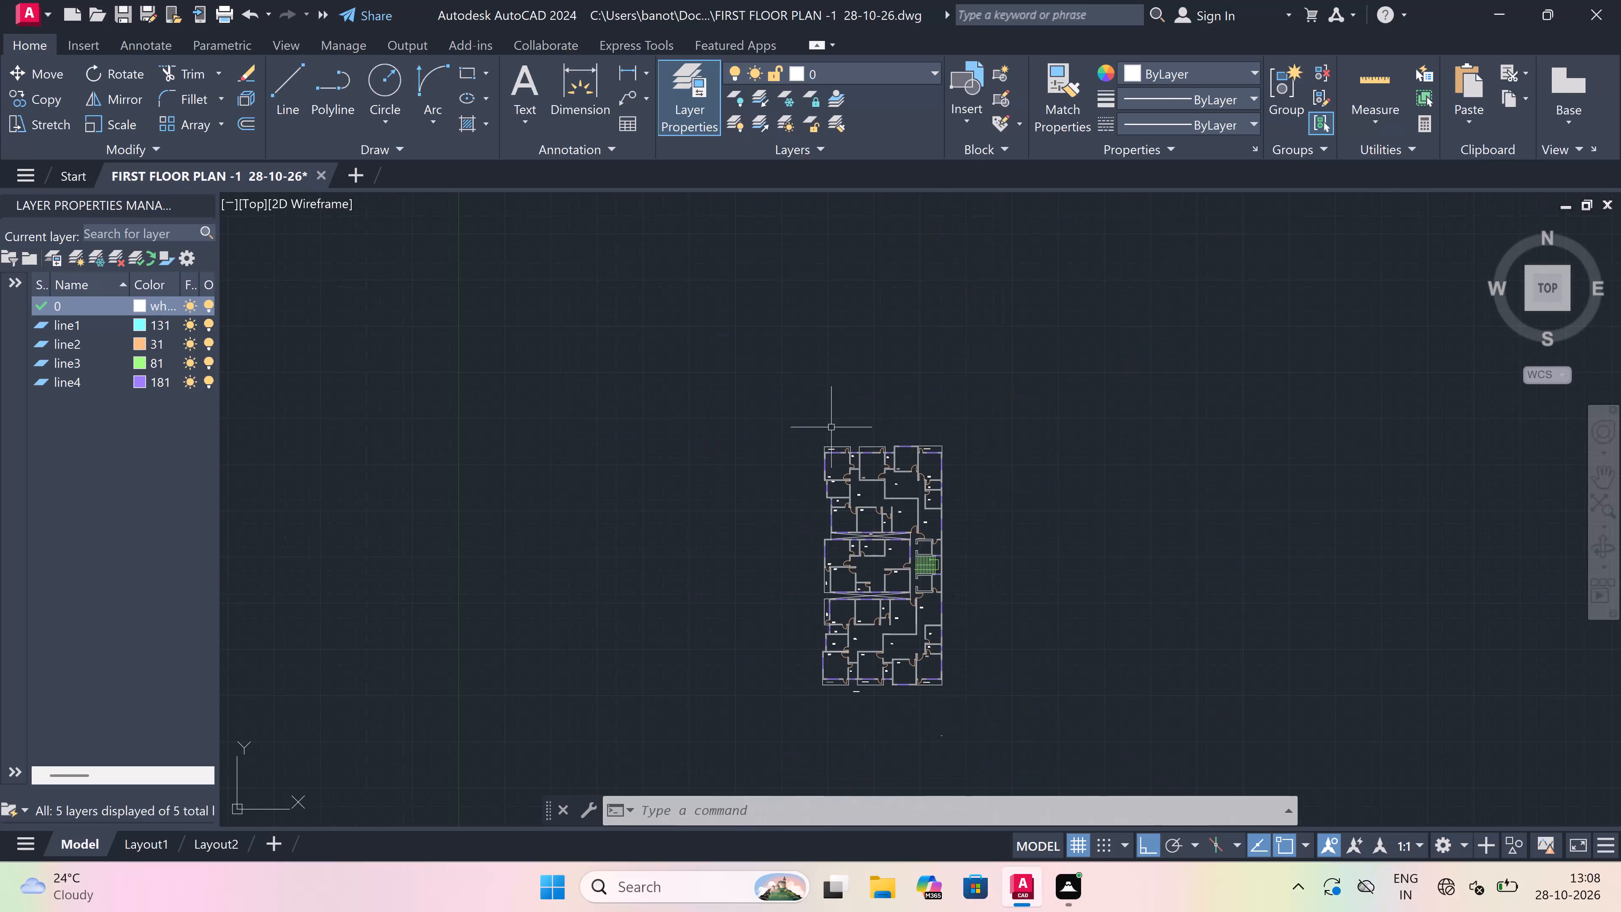
pyautogui.scroll(2, 826, 405)
pyautogui.scroll(-4, 878, 579)
pyautogui.scroll(4, 900, 629)
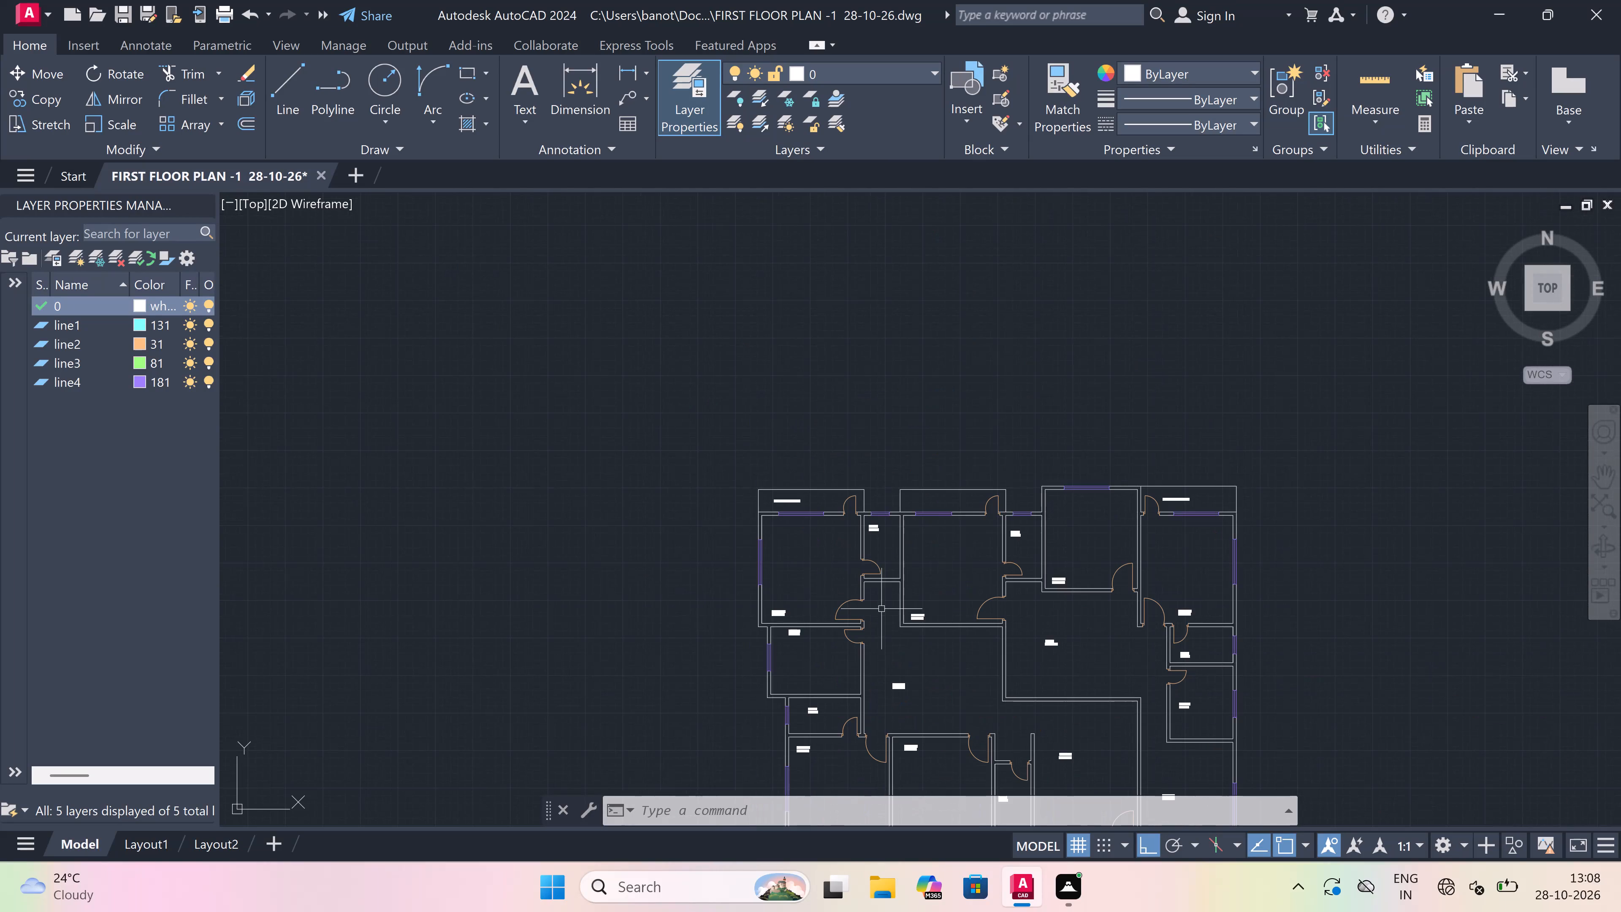
pyautogui.scroll(1, 835, 598)
pyautogui.scroll(2, 790, 599)
pyautogui.scroll(-3, 790, 583)
pyautogui.scroll(3, 754, 621)
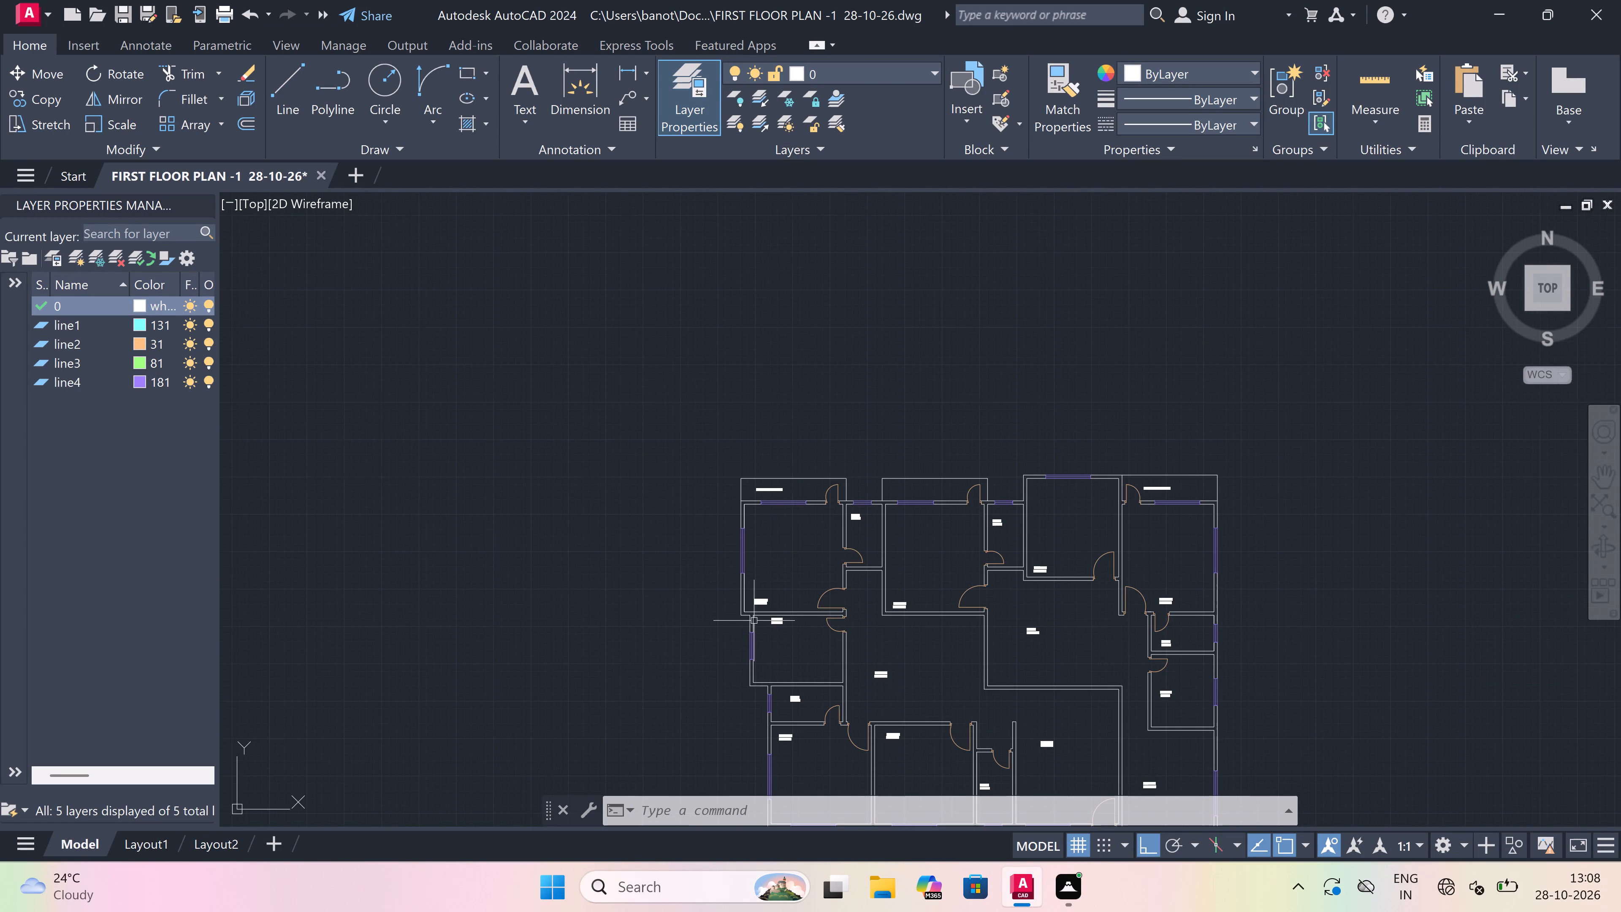
pyautogui.scroll(1, 754, 621)
pyautogui.scroll(1, 813, 512)
pyautogui.moveTo(925, 434); pyautogui.dragTo(916, 436)
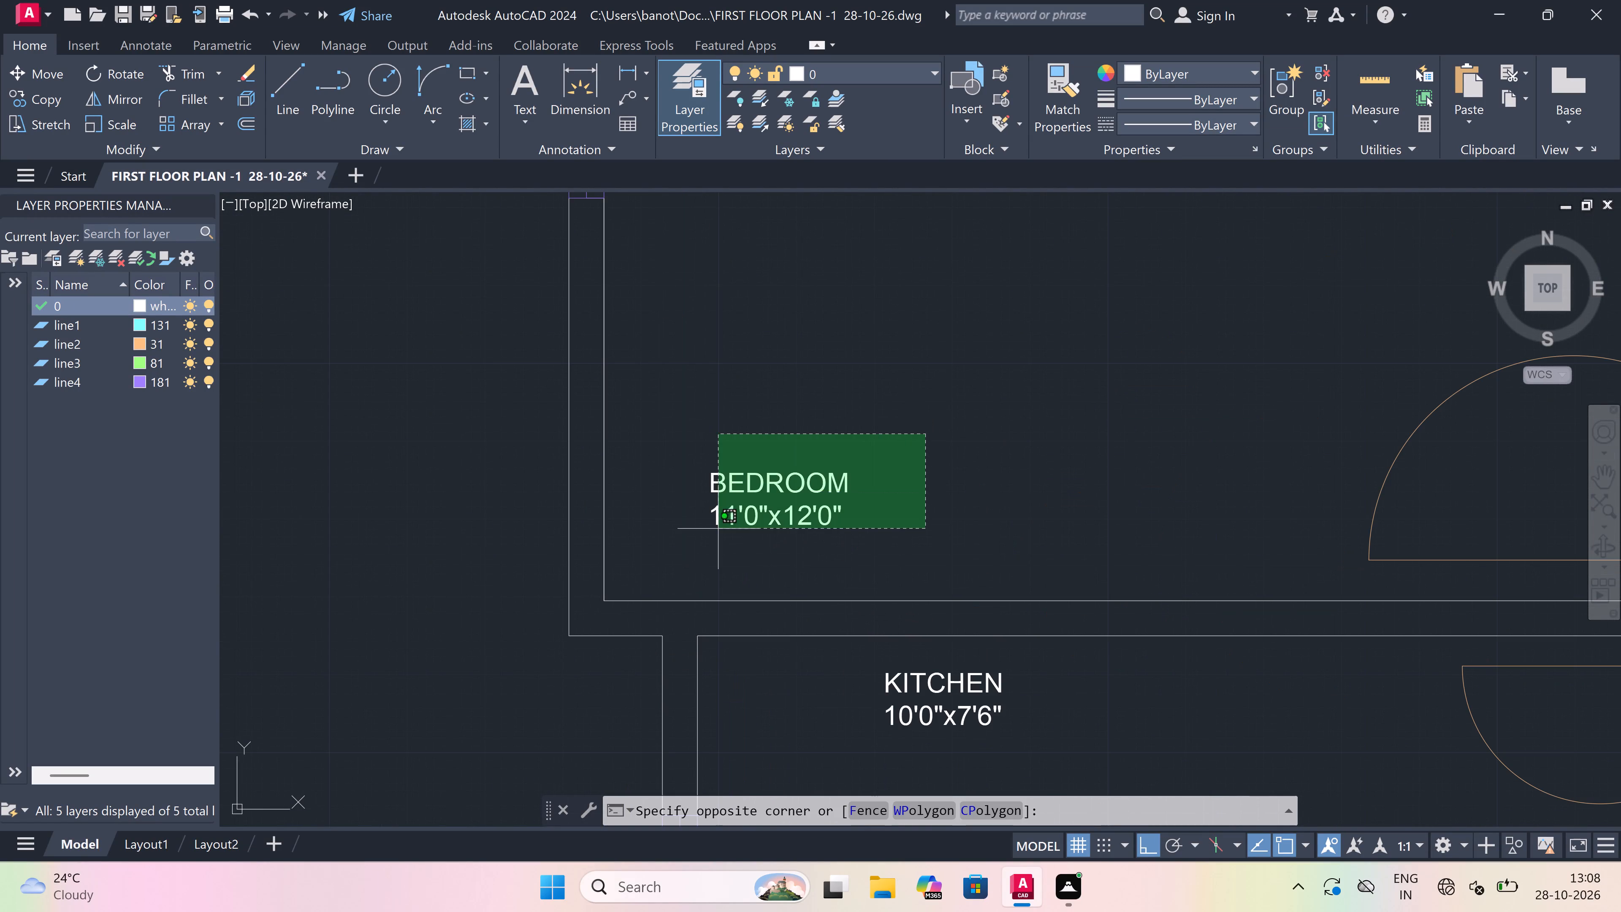
pyautogui.click(717, 529)
pyautogui.rightClick(637, 540)
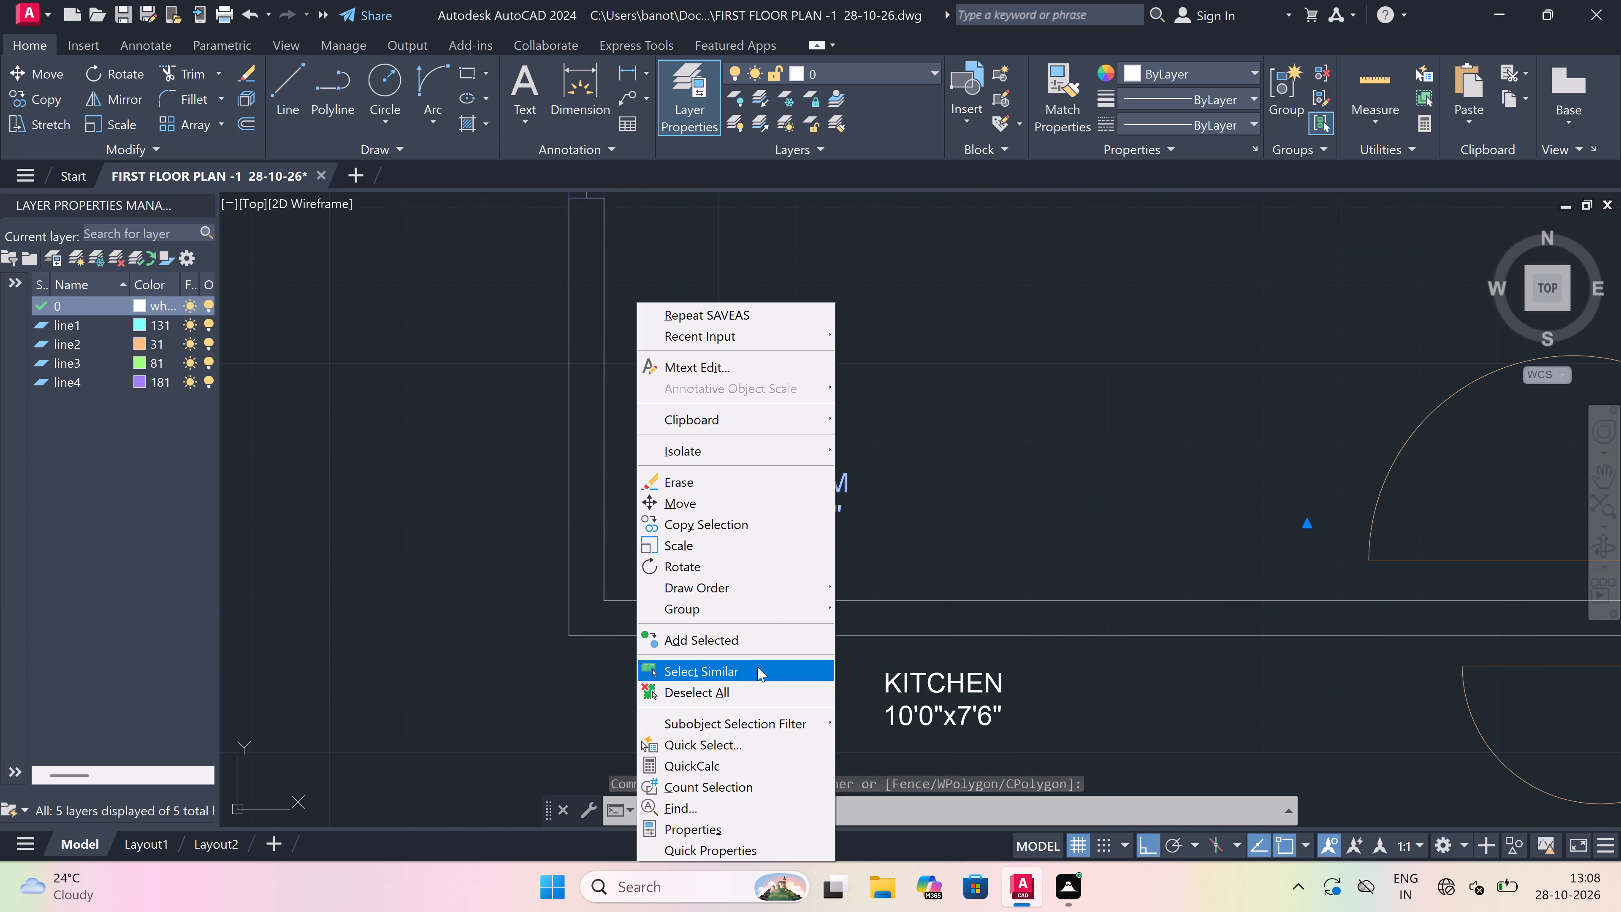
pyautogui.click(758, 668)
pyautogui.rightClick(329, 505)
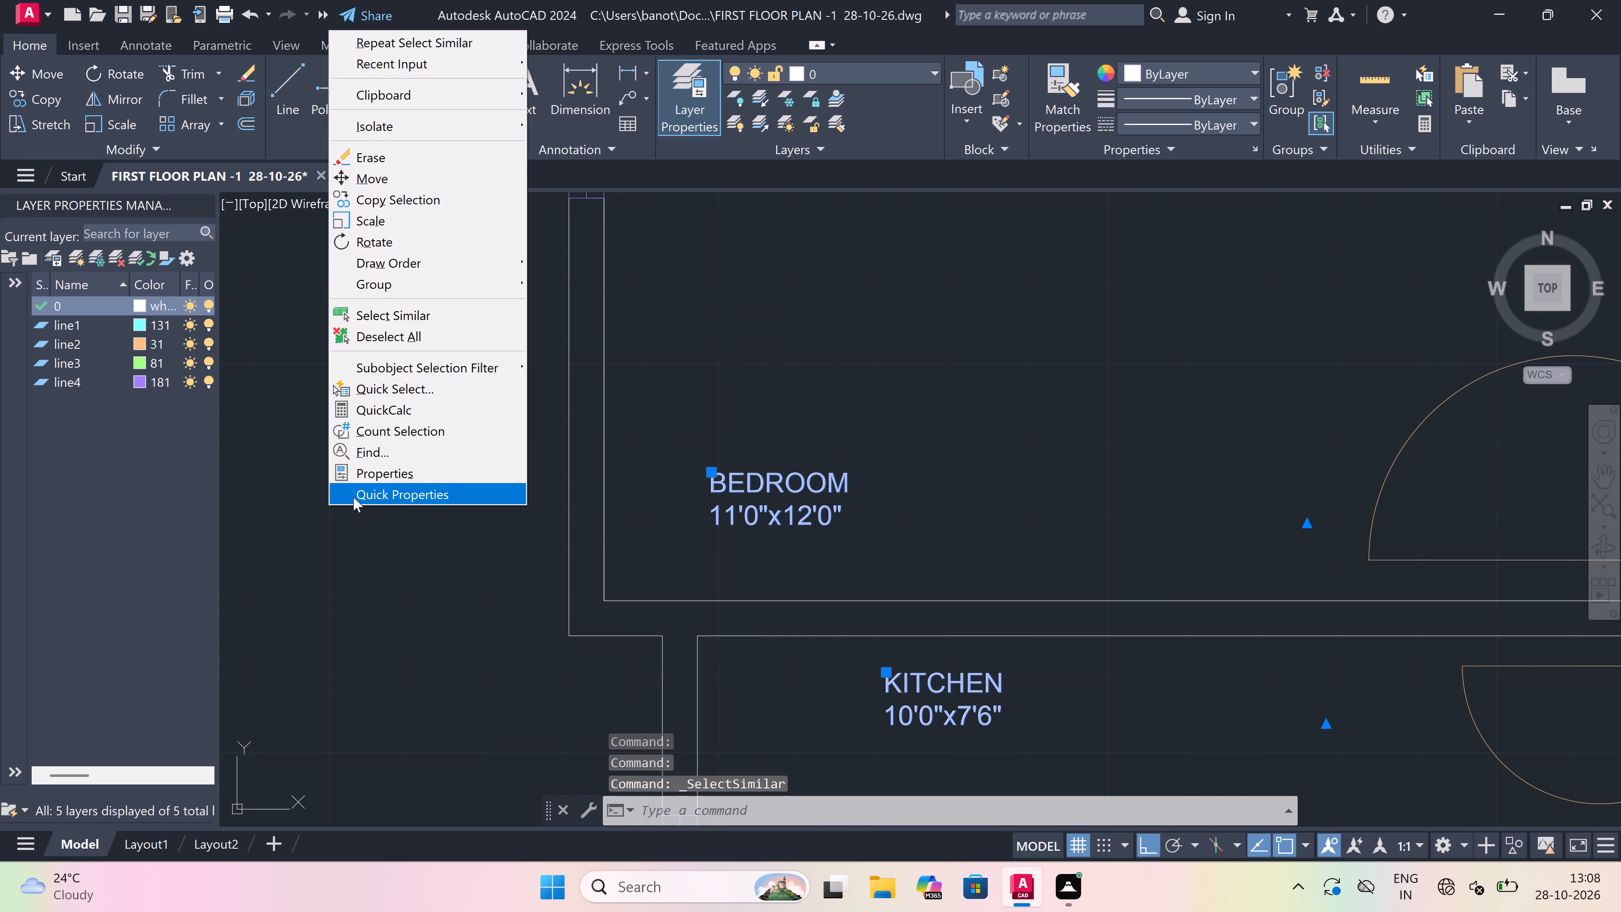
pyautogui.click(404, 475)
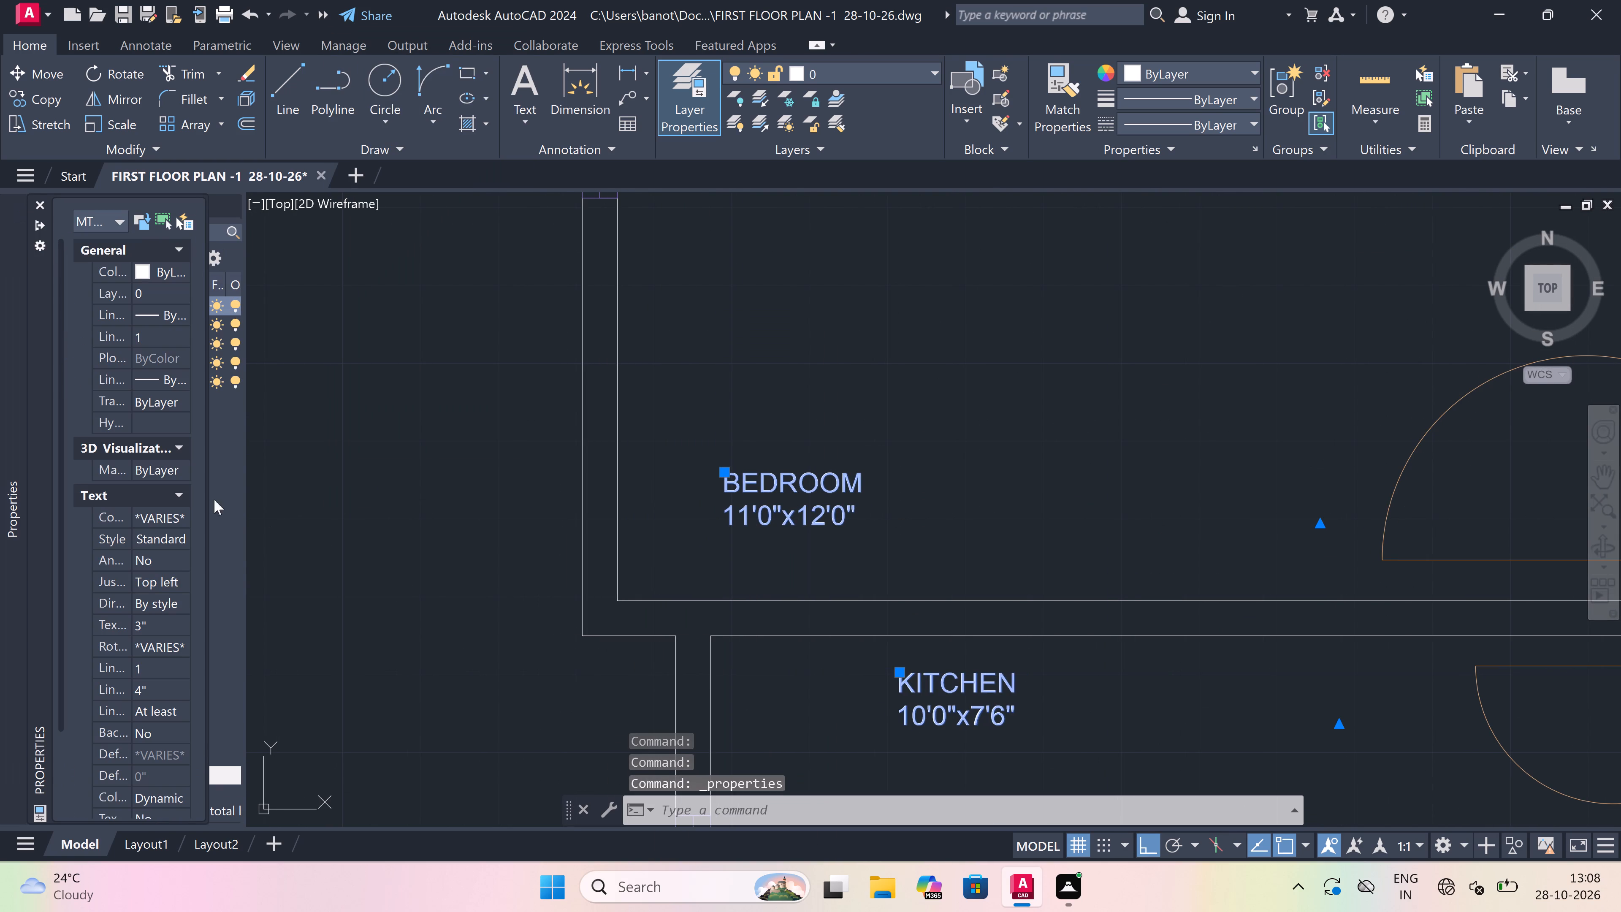
pyautogui.click(167, 619)
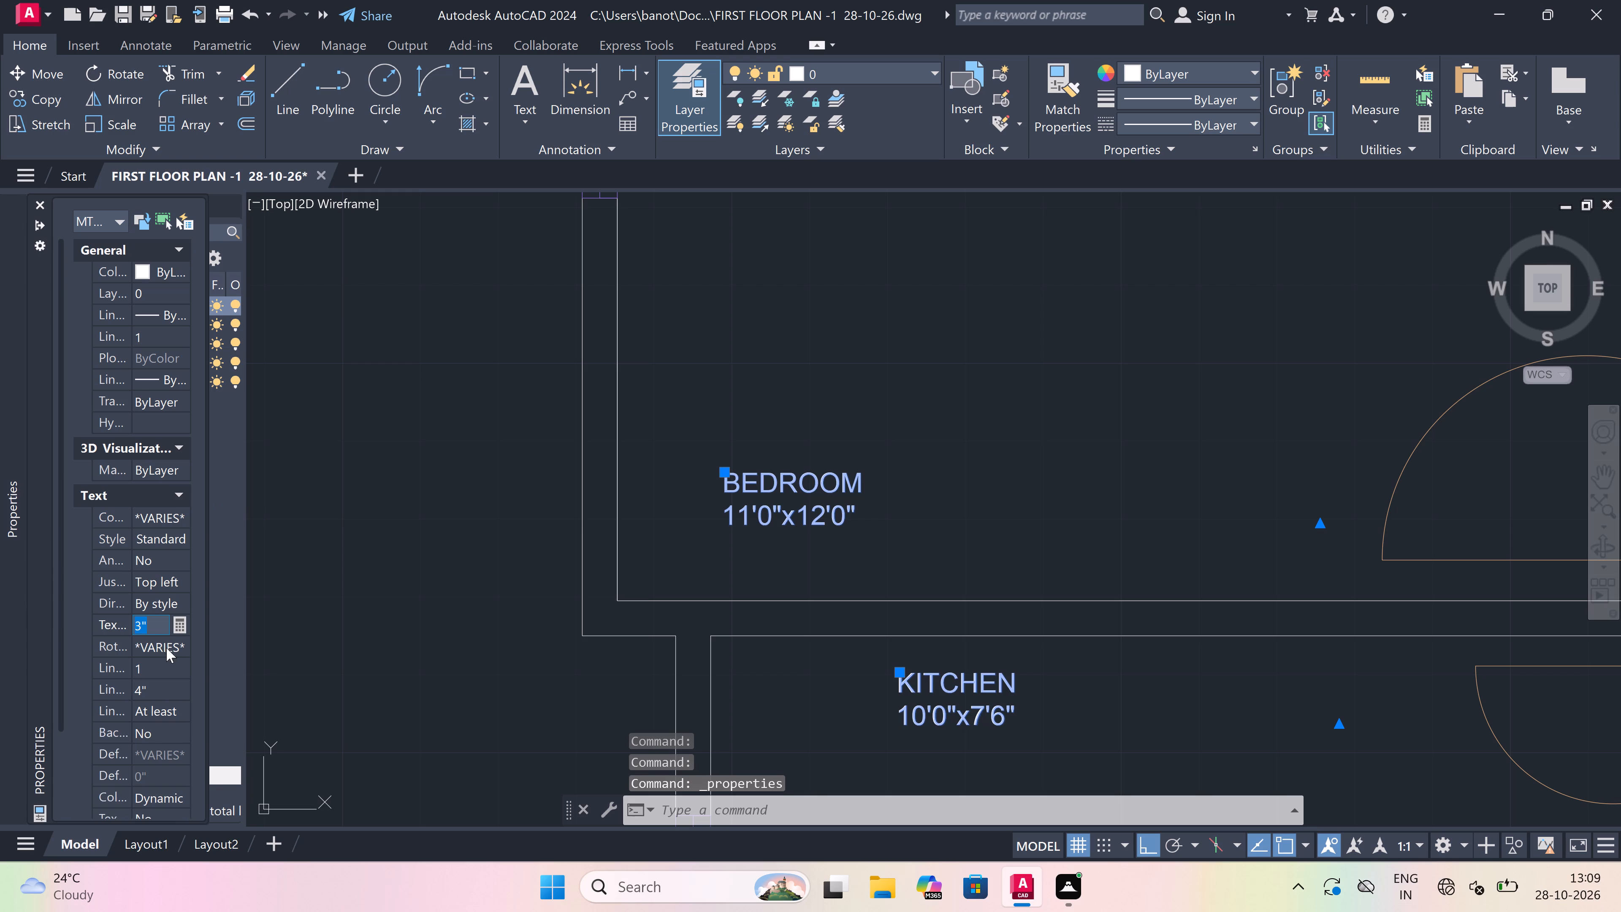
pyautogui.press('BackSpace')
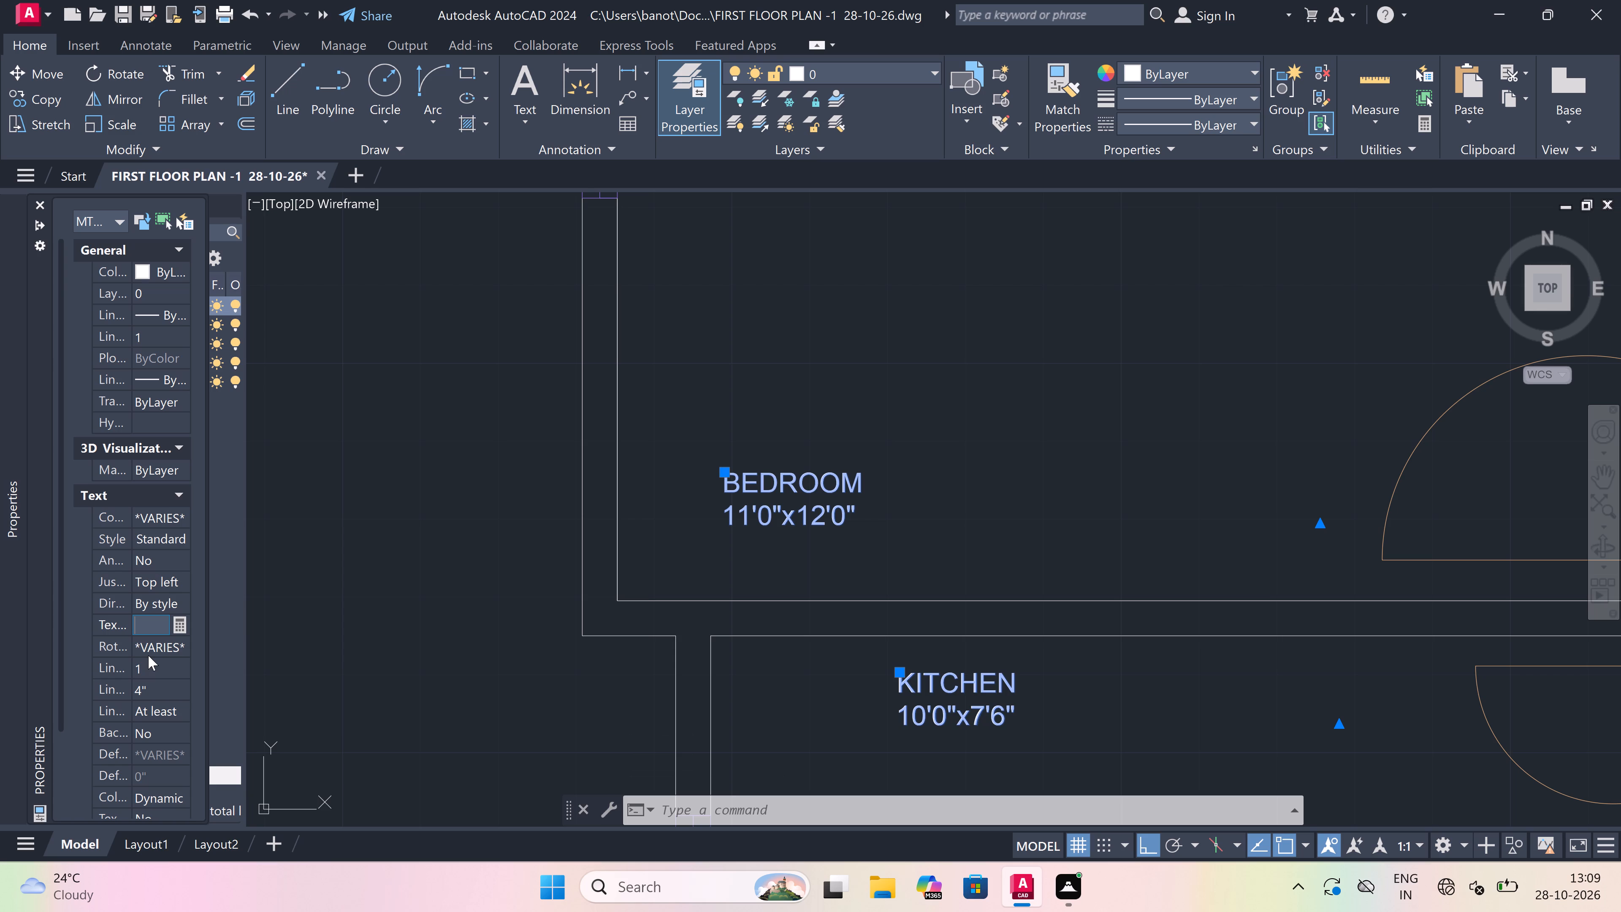
pyautogui.press('5')
pyautogui.hotkey('shift', '"')
pyautogui.click(580, 445)
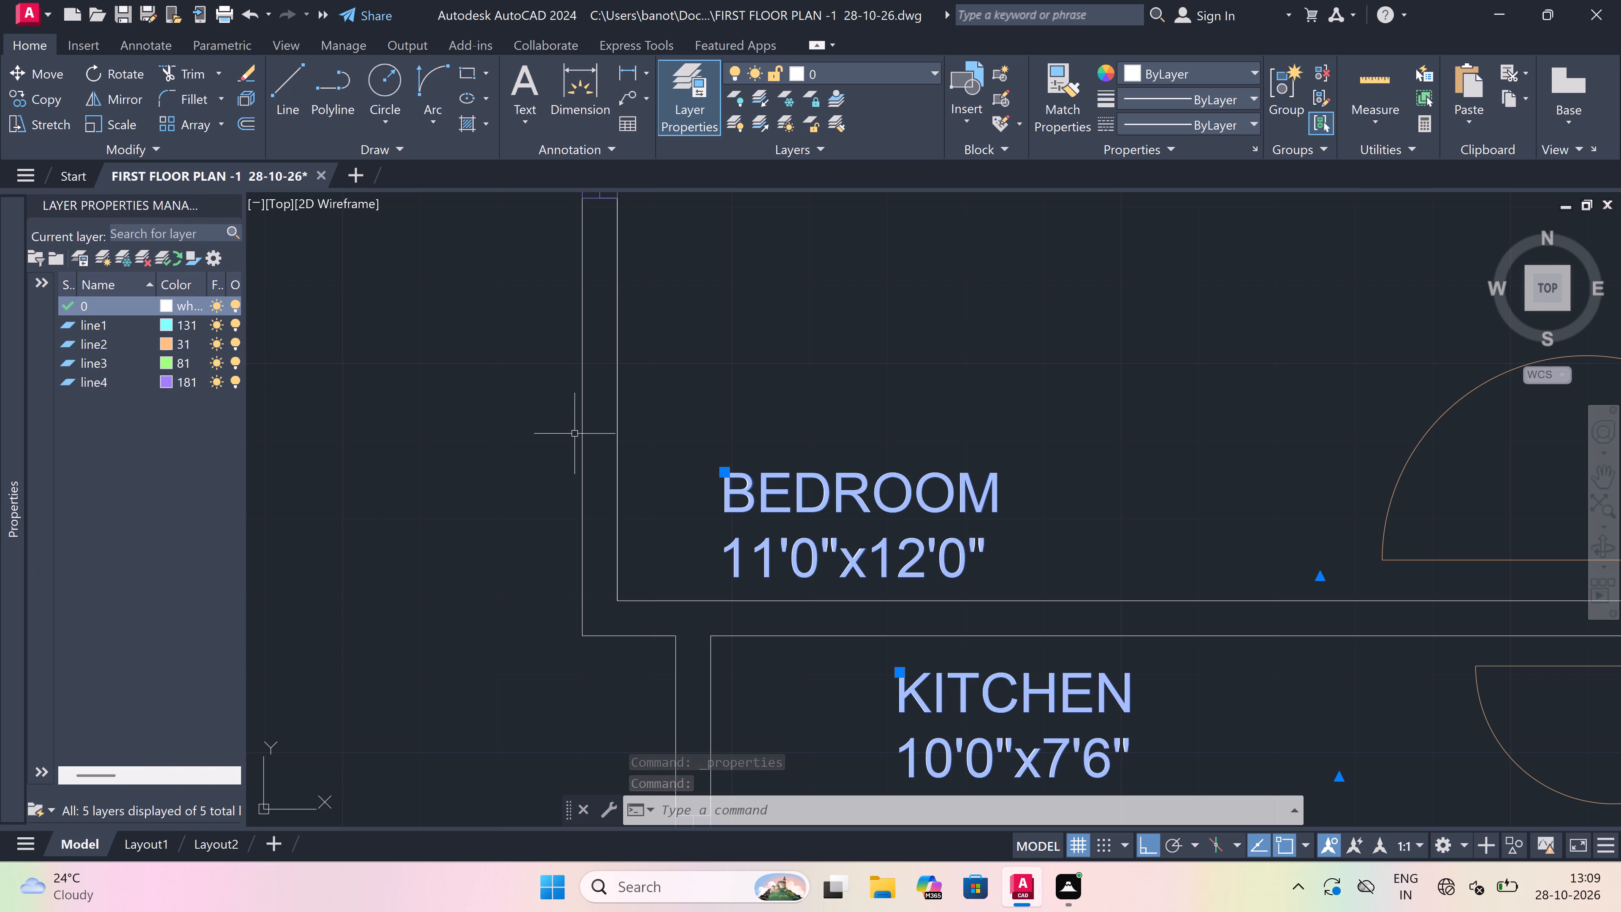
pyautogui.scroll(-5, 575, 434)
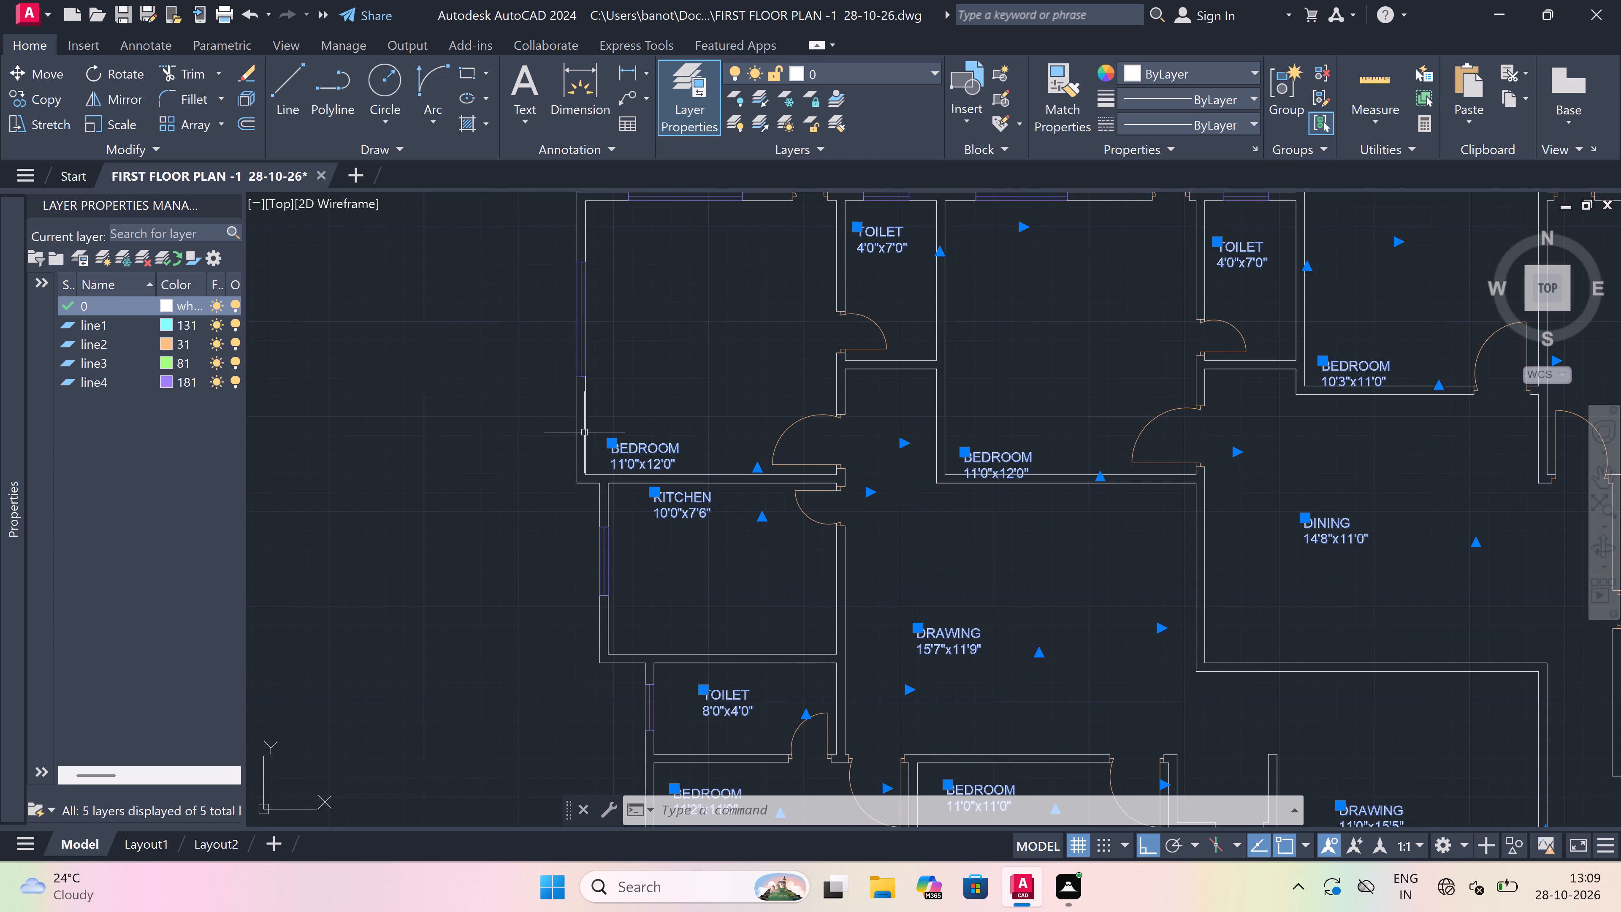
pyautogui.press('Escape')
# Nudge the BEDROOM 11'0"x12'0" label above the 10'0"x7'6" kitchen slightly upward, away from the wall below.
pyautogui.scroll(3, 633, 392)
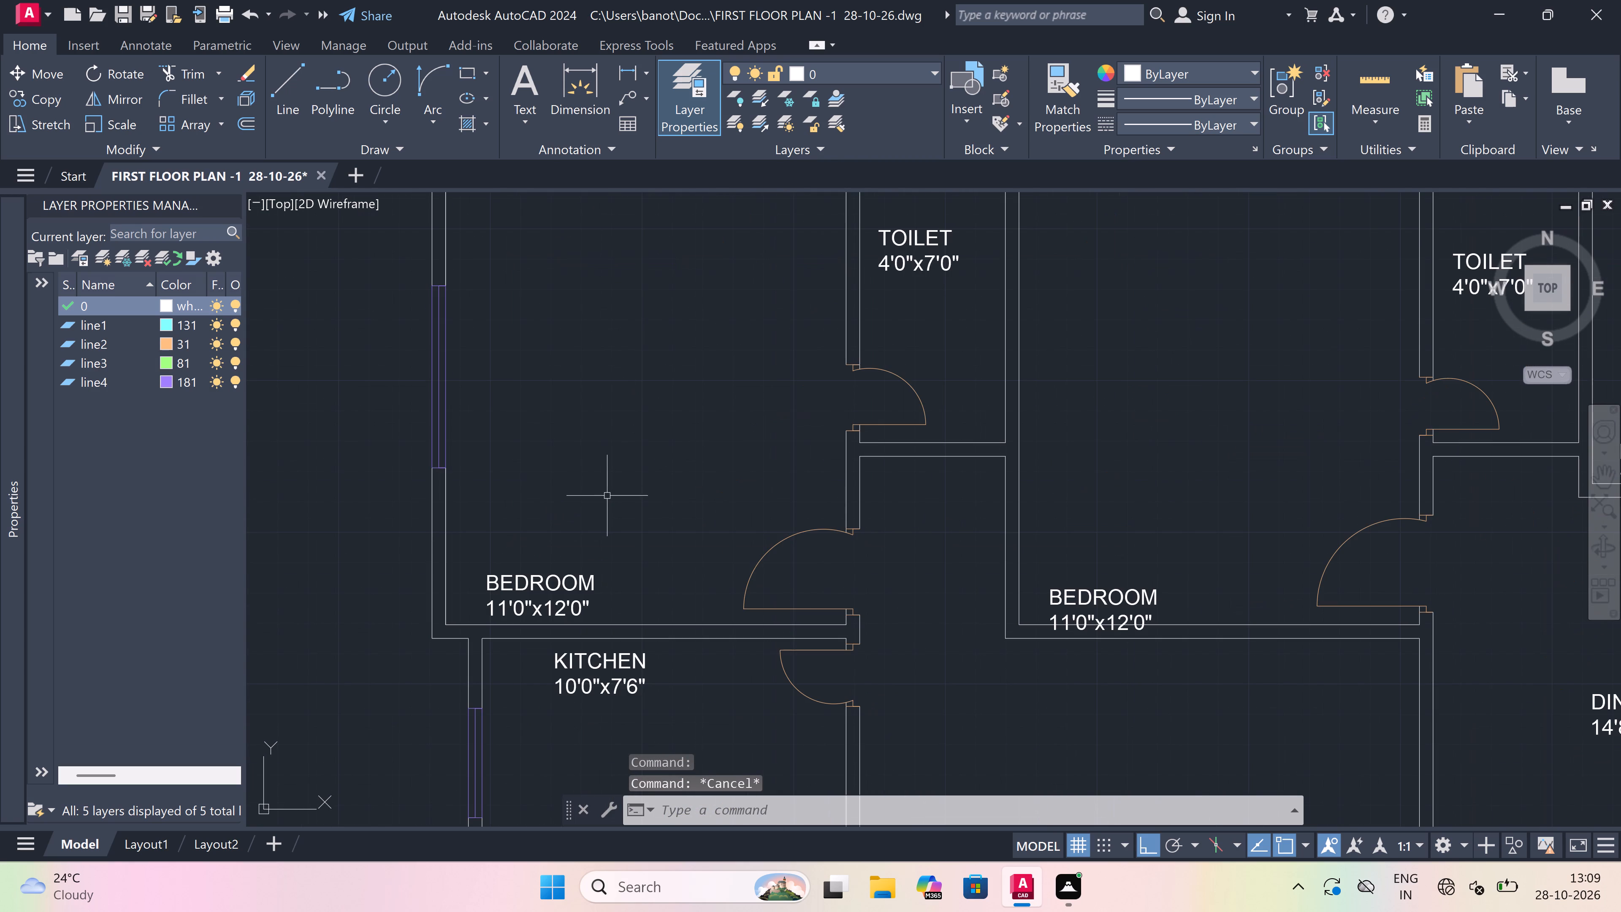
pyautogui.click(532, 589)
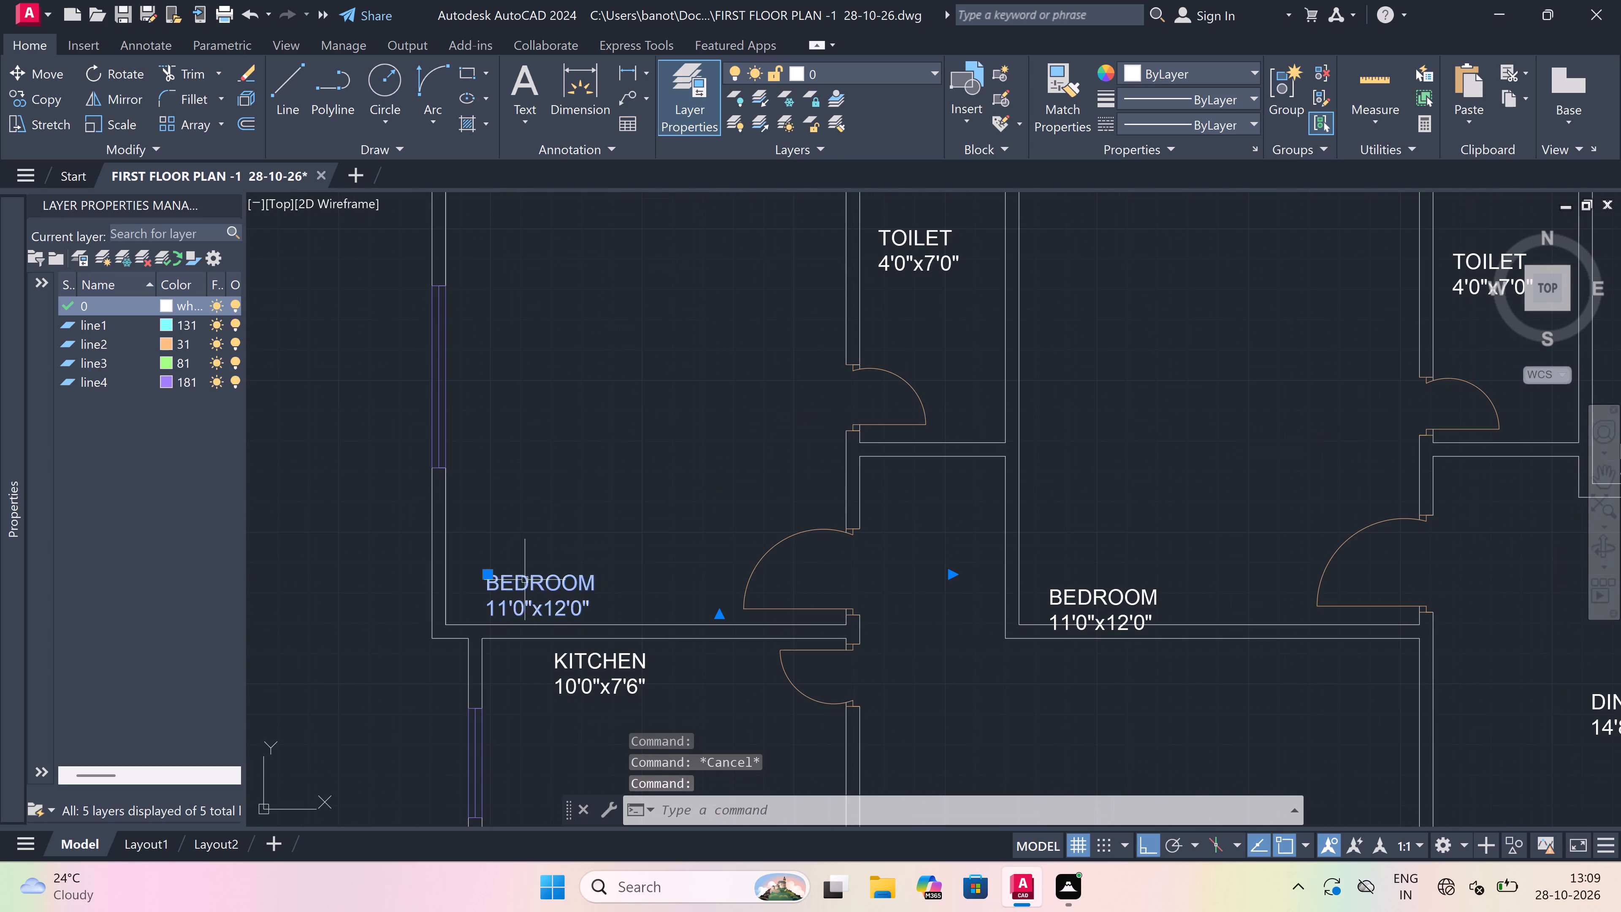
pyautogui.click(491, 572)
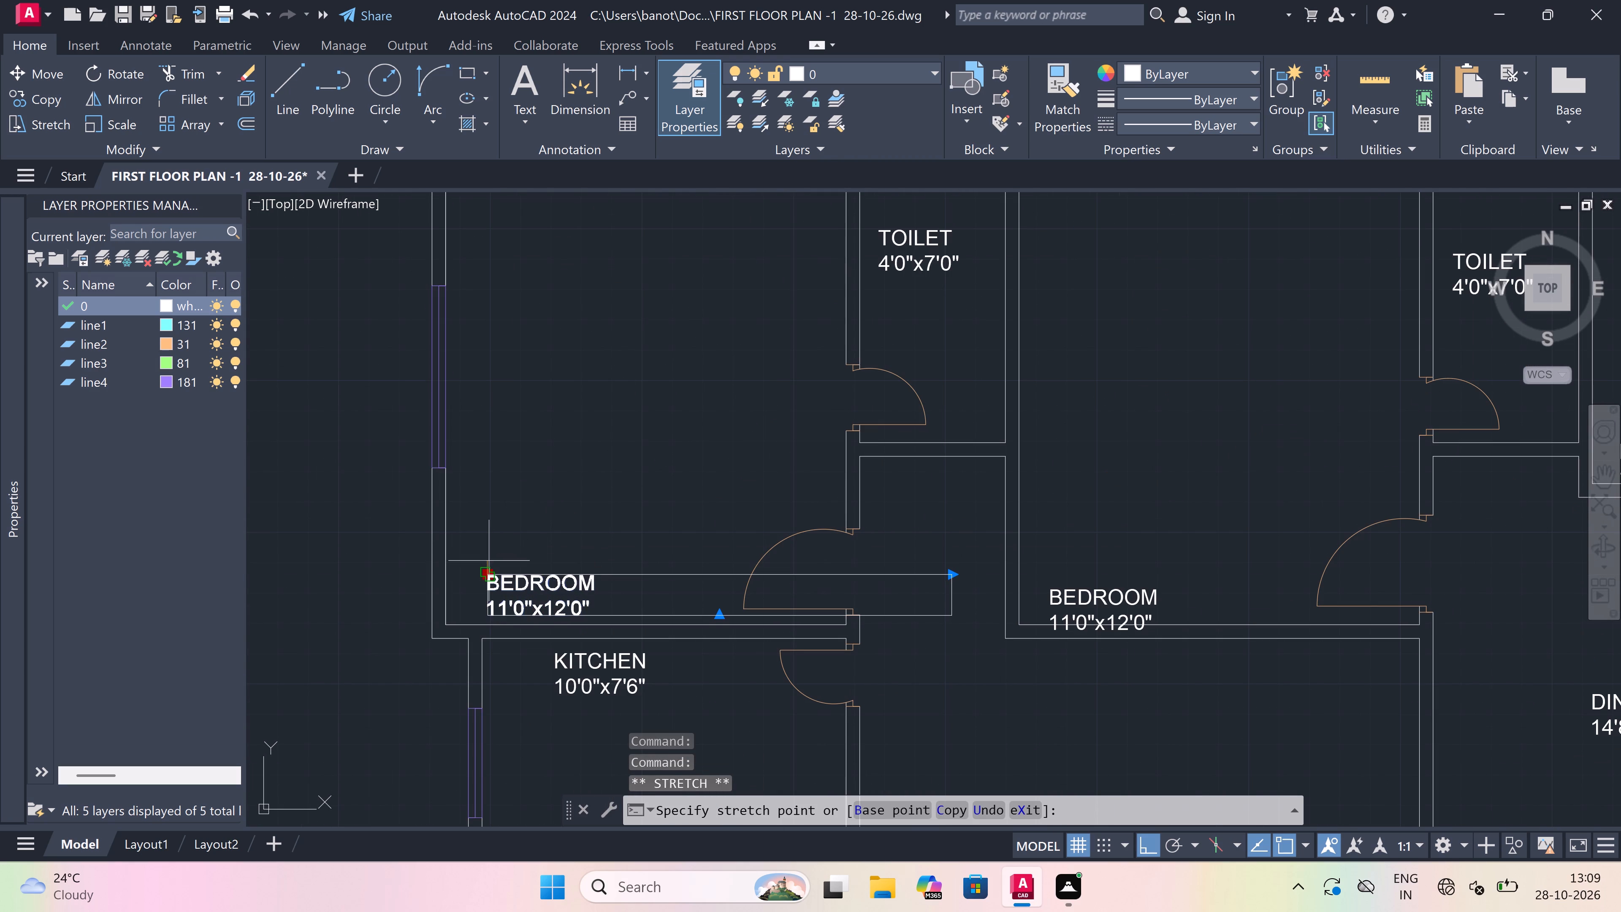
pyautogui.scroll(2, 489, 566)
pyautogui.click(489, 566)
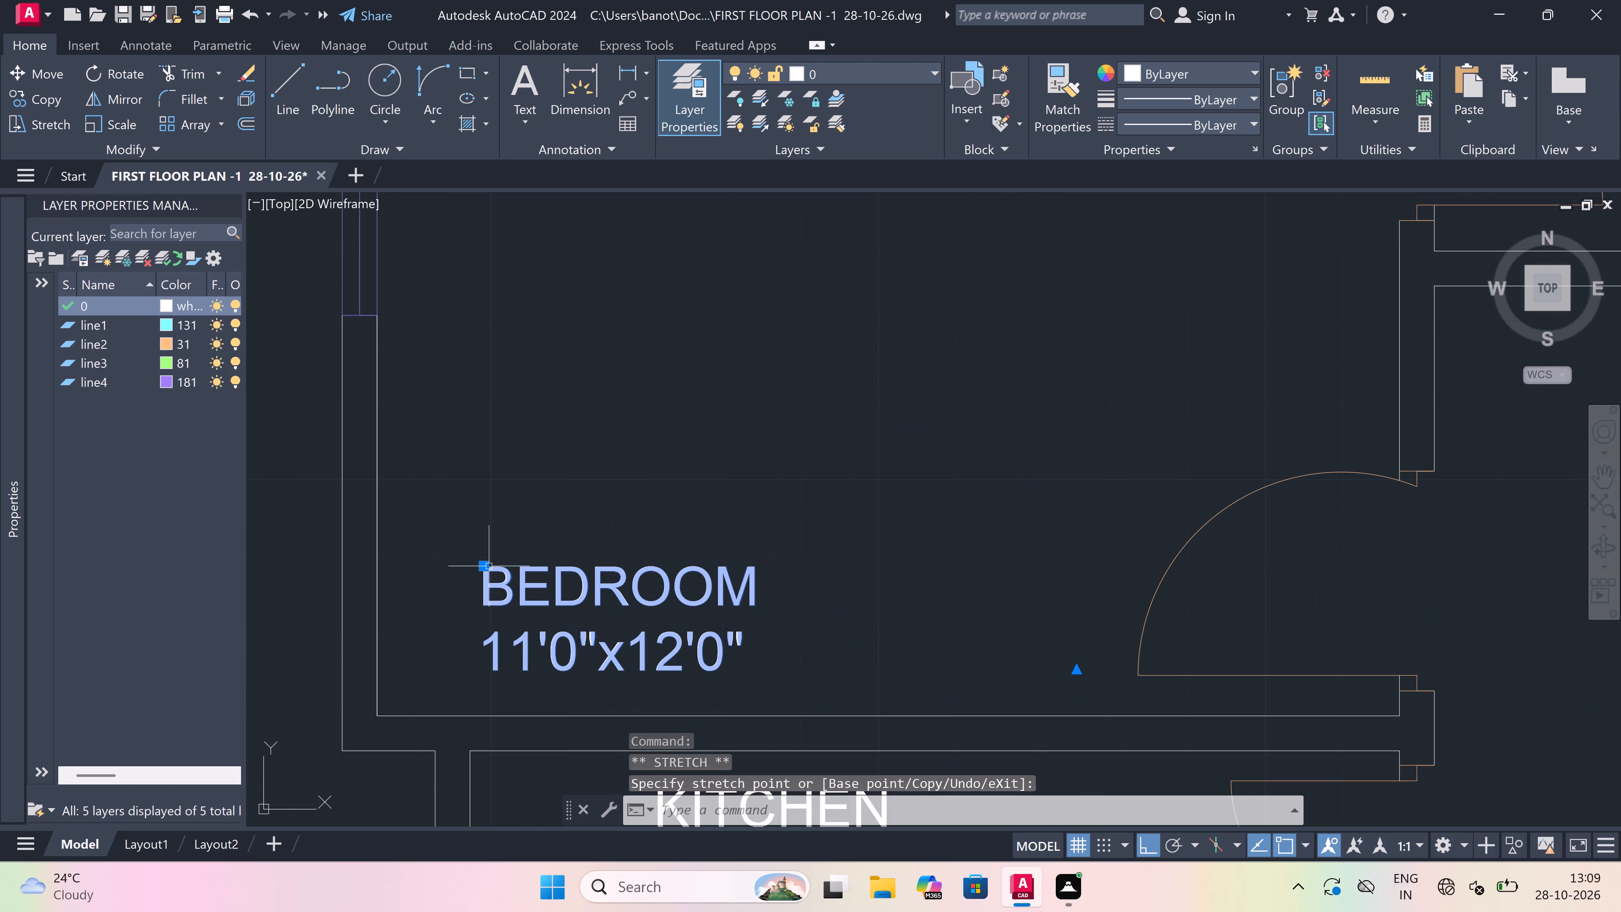
pyautogui.press('Escape')
# Move the TOILET 4'0"x7'0" label between the two 11'0"x12'0" bedrooms straight down about 1'-7".
pyautogui.scroll(-6, 489, 566)
pyautogui.scroll(2, 604, 471)
pyautogui.scroll(-2, 550, 516)
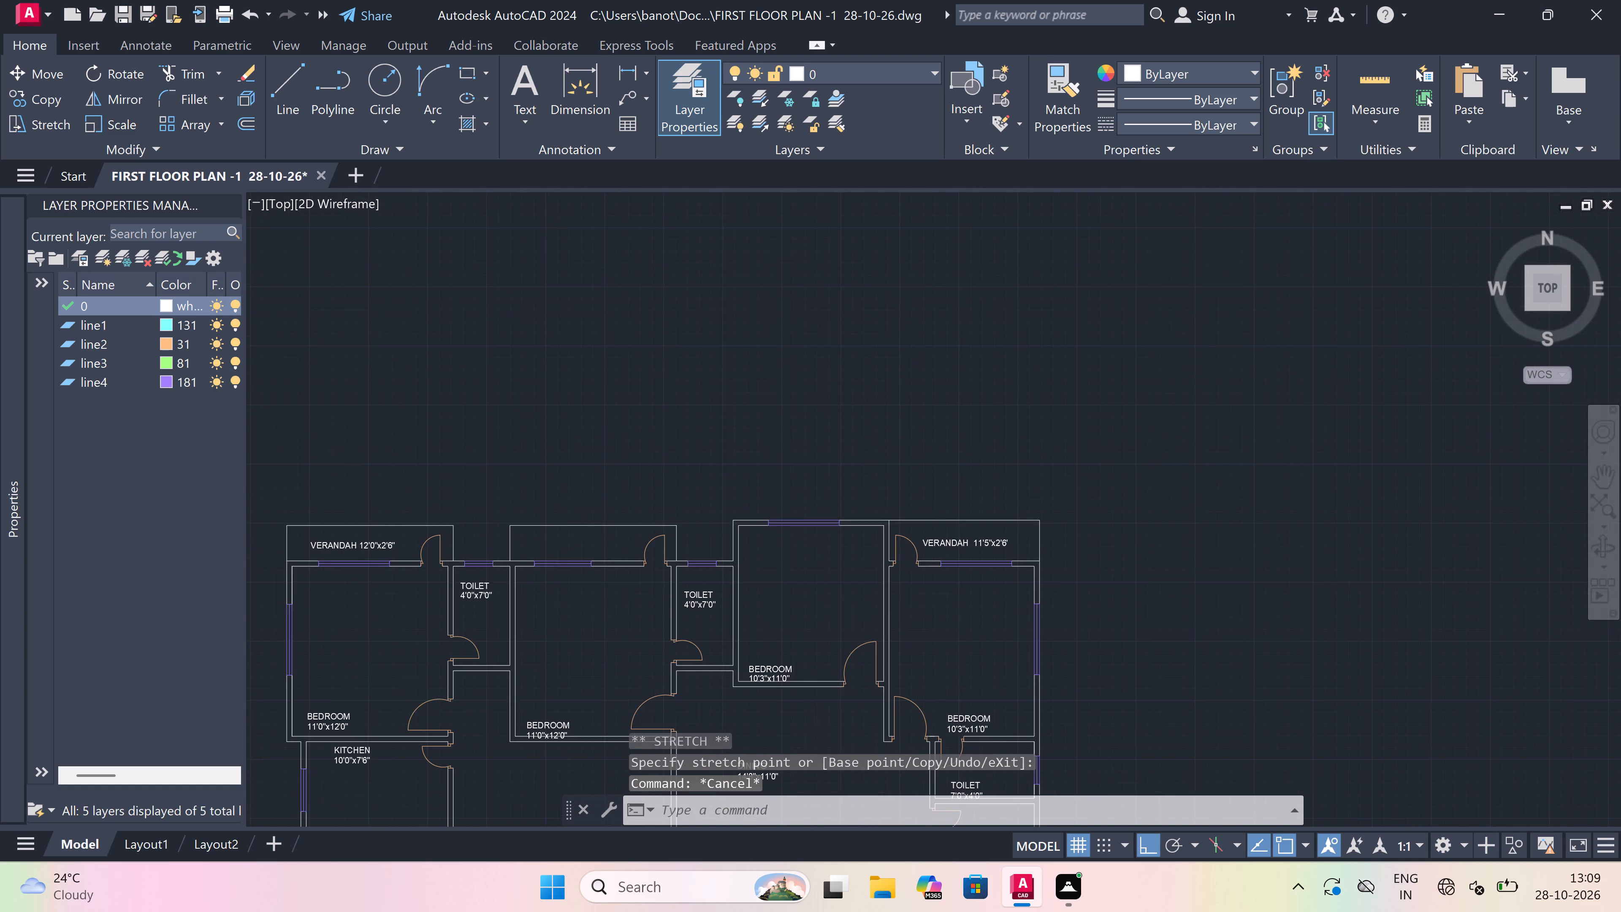
pyautogui.scroll(-1, 550, 516)
pyautogui.scroll(2, 547, 518)
pyautogui.scroll(3, 510, 559)
pyautogui.click(509, 556)
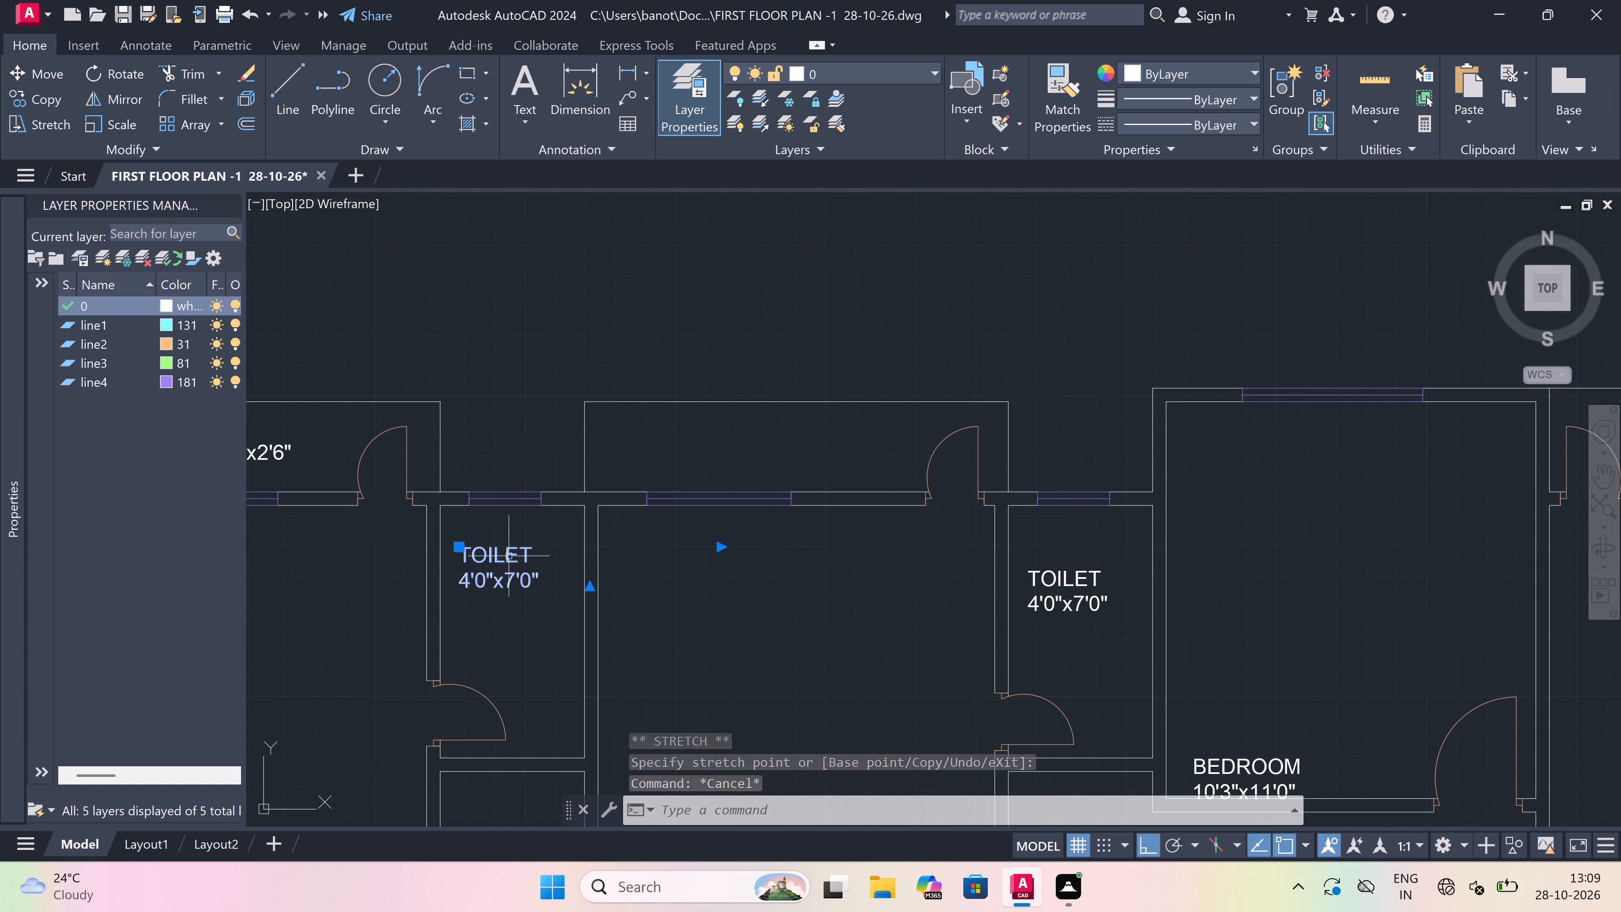
pyautogui.click(458, 543)
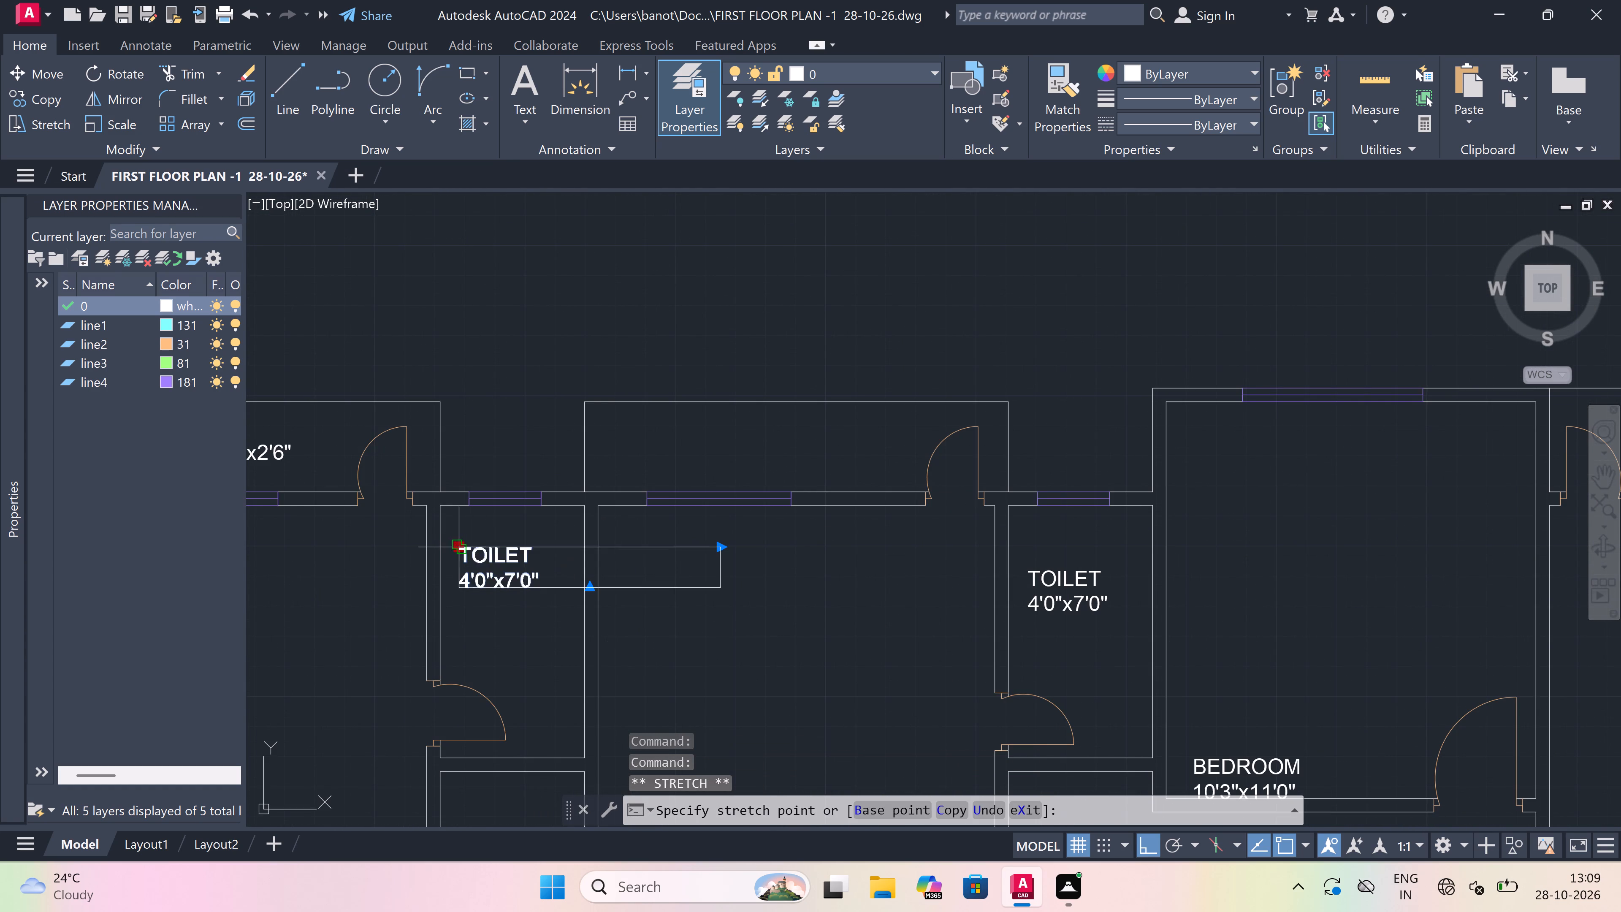
pyautogui.scroll(4, 456, 601)
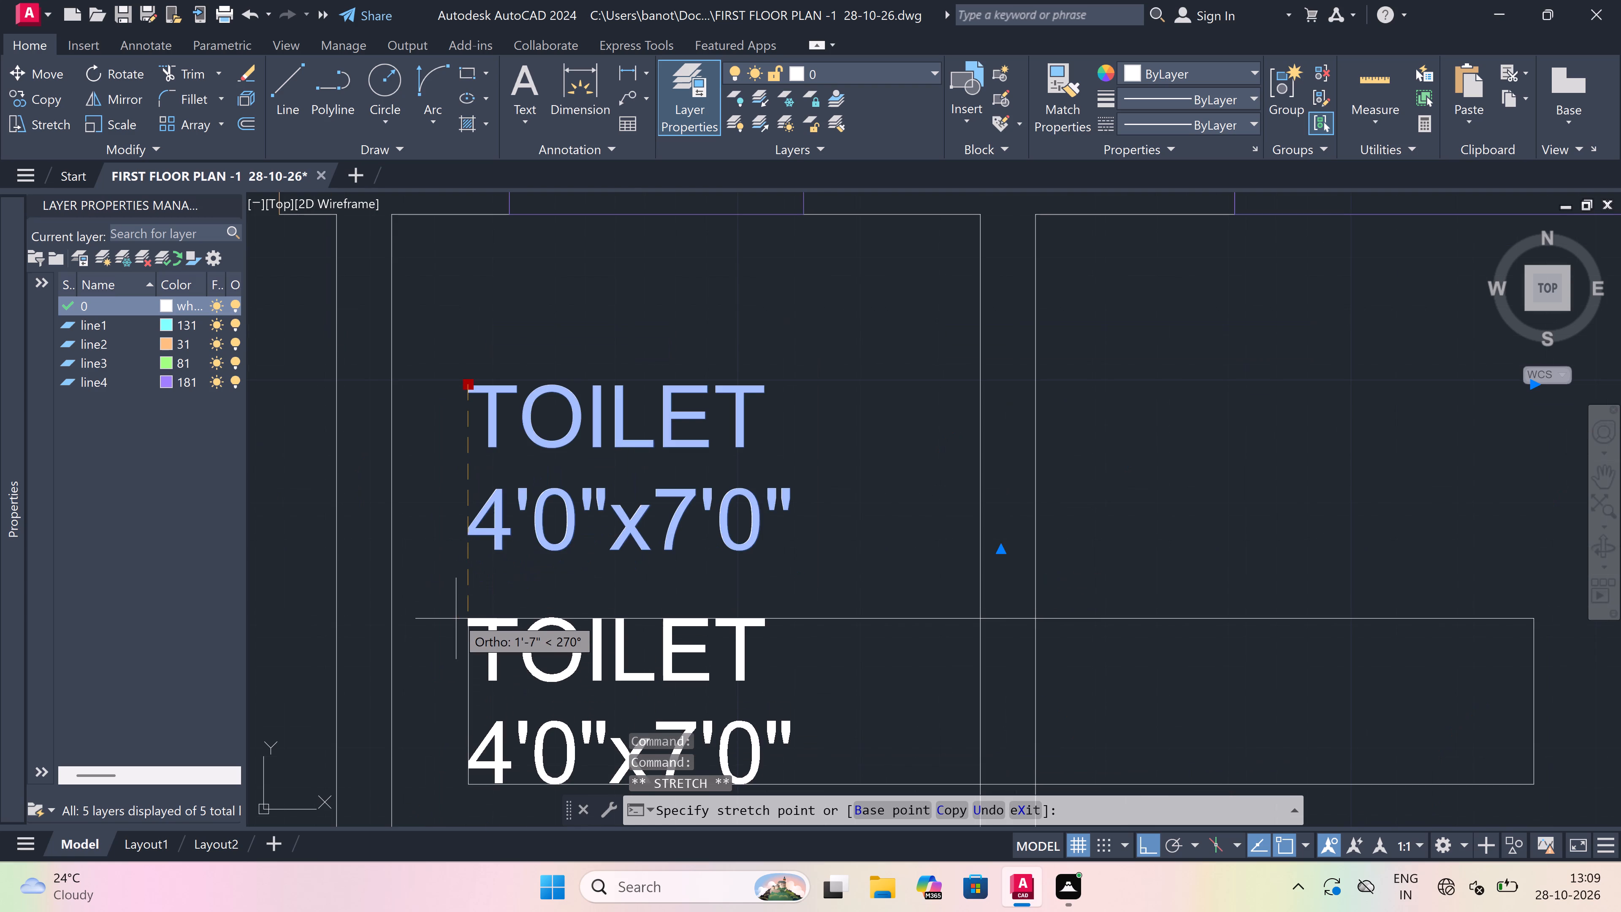
pyautogui.moveTo(456, 619); pyautogui.dragTo(459, 613)
pyautogui.press('Escape')
# Move the second BEDROOM 11'0"x12'0" label, beside the dining area, up about 4" so it clears the wall line.
pyautogui.scroll(-5, 479, 556)
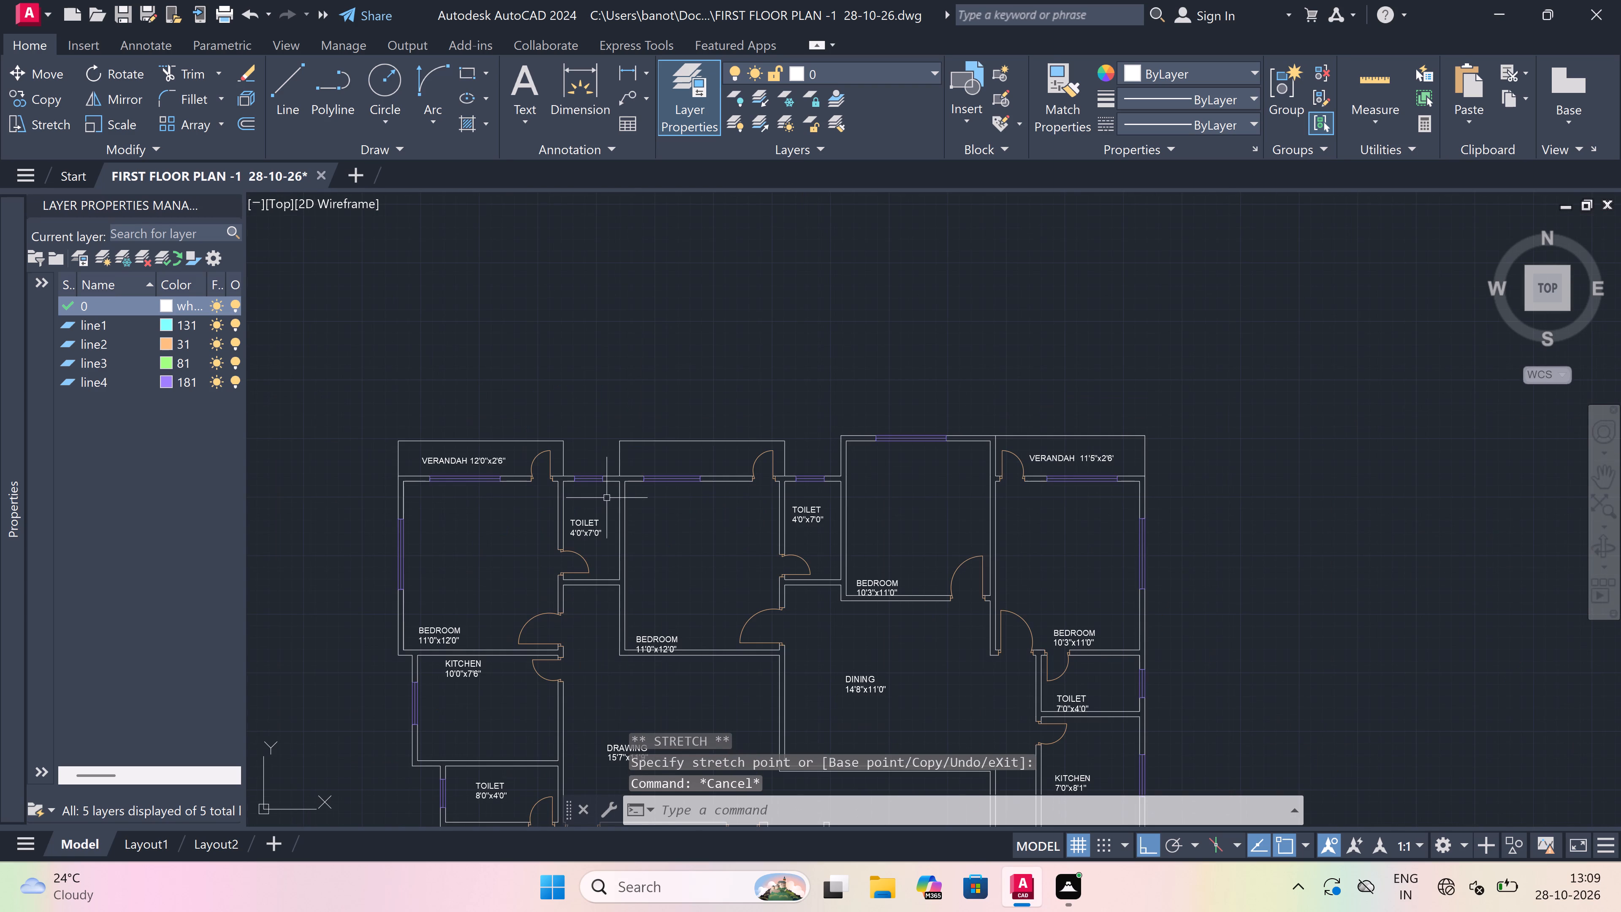
pyautogui.scroll(3, 631, 662)
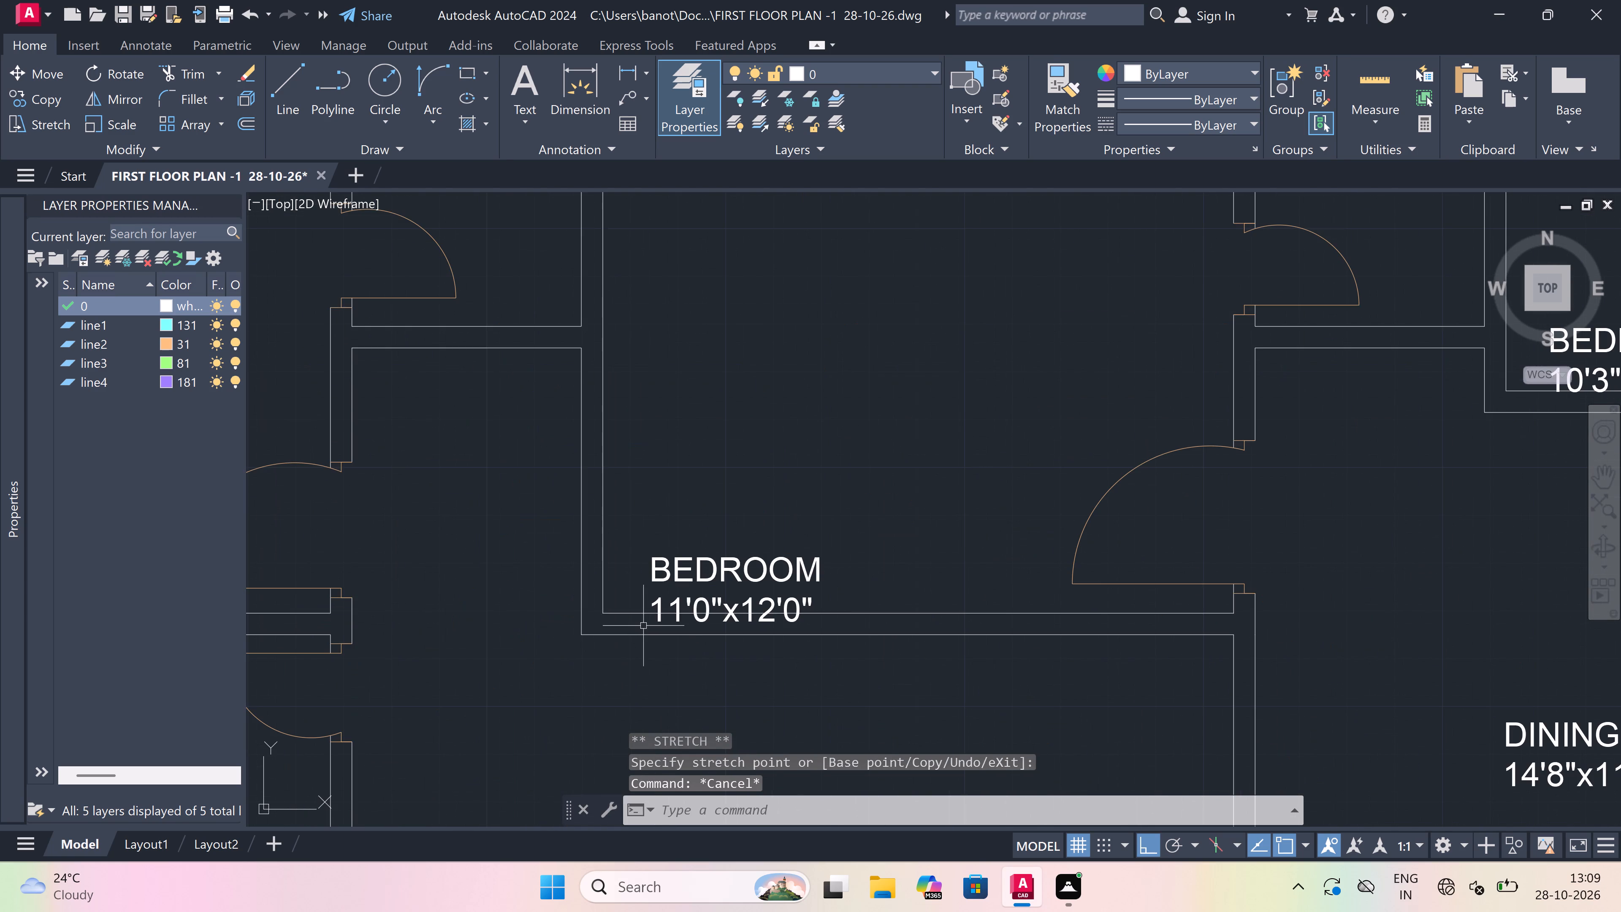
pyautogui.scroll(1, 648, 585)
pyautogui.click(652, 553)
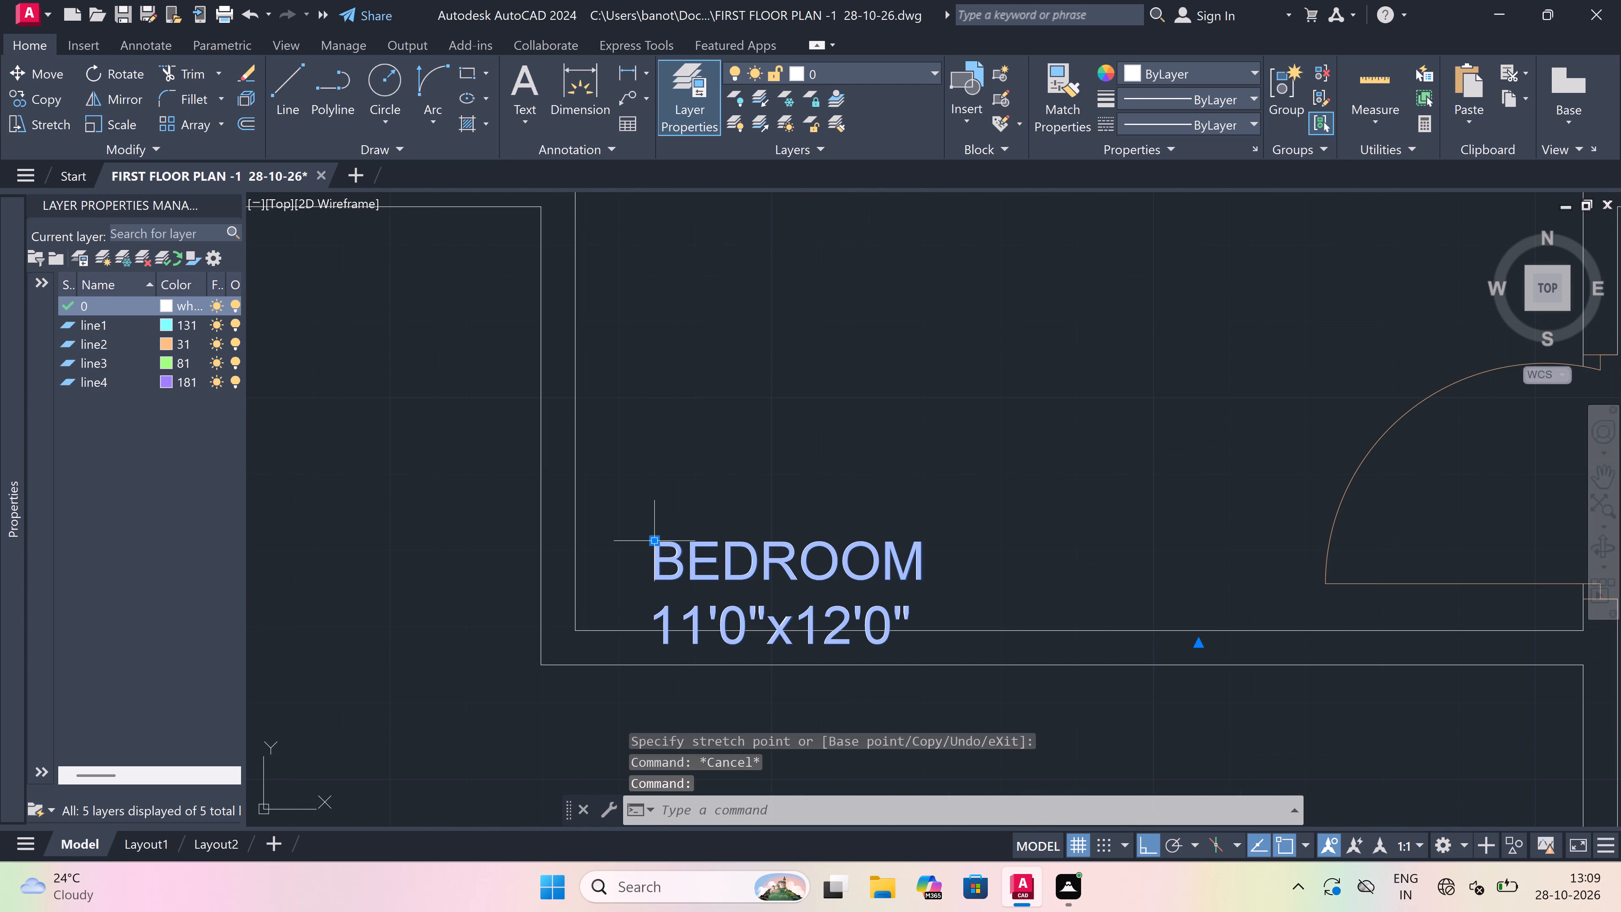
pyautogui.click(652, 541)
pyautogui.scroll(1, 652, 511)
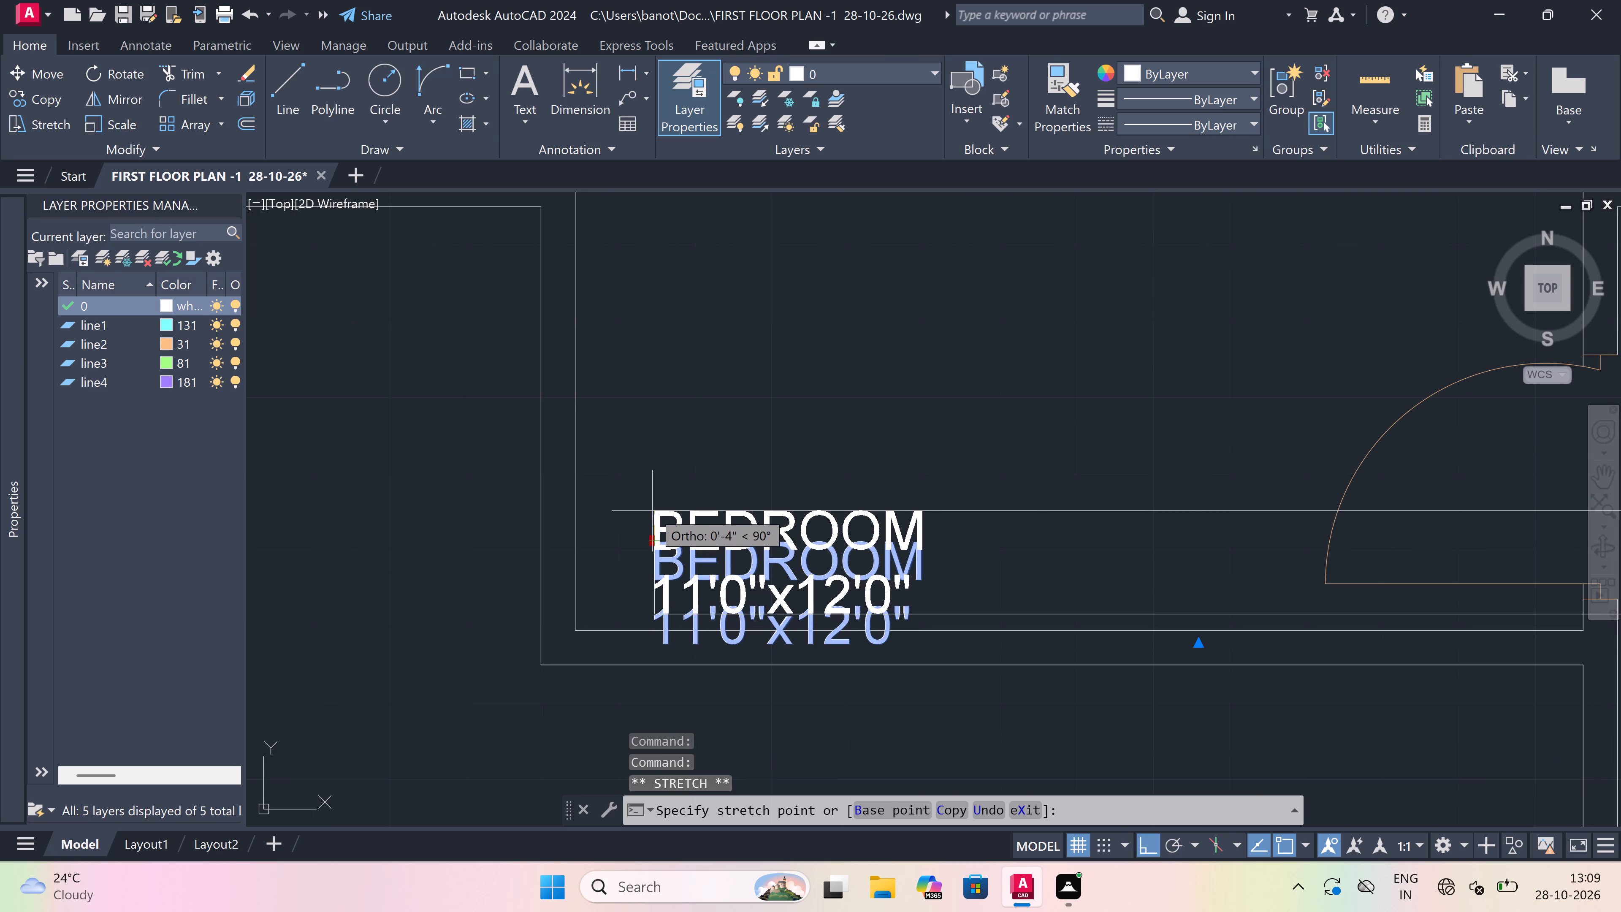
pyautogui.scroll(3, 652, 511)
pyautogui.click(652, 511)
pyautogui.press('Escape')
# Move the TOILET 4'0"x7'0" label beside the 10'3"x11'0" bedroom straight down toward the middle of its room.
pyautogui.scroll(-5, 635, 535)
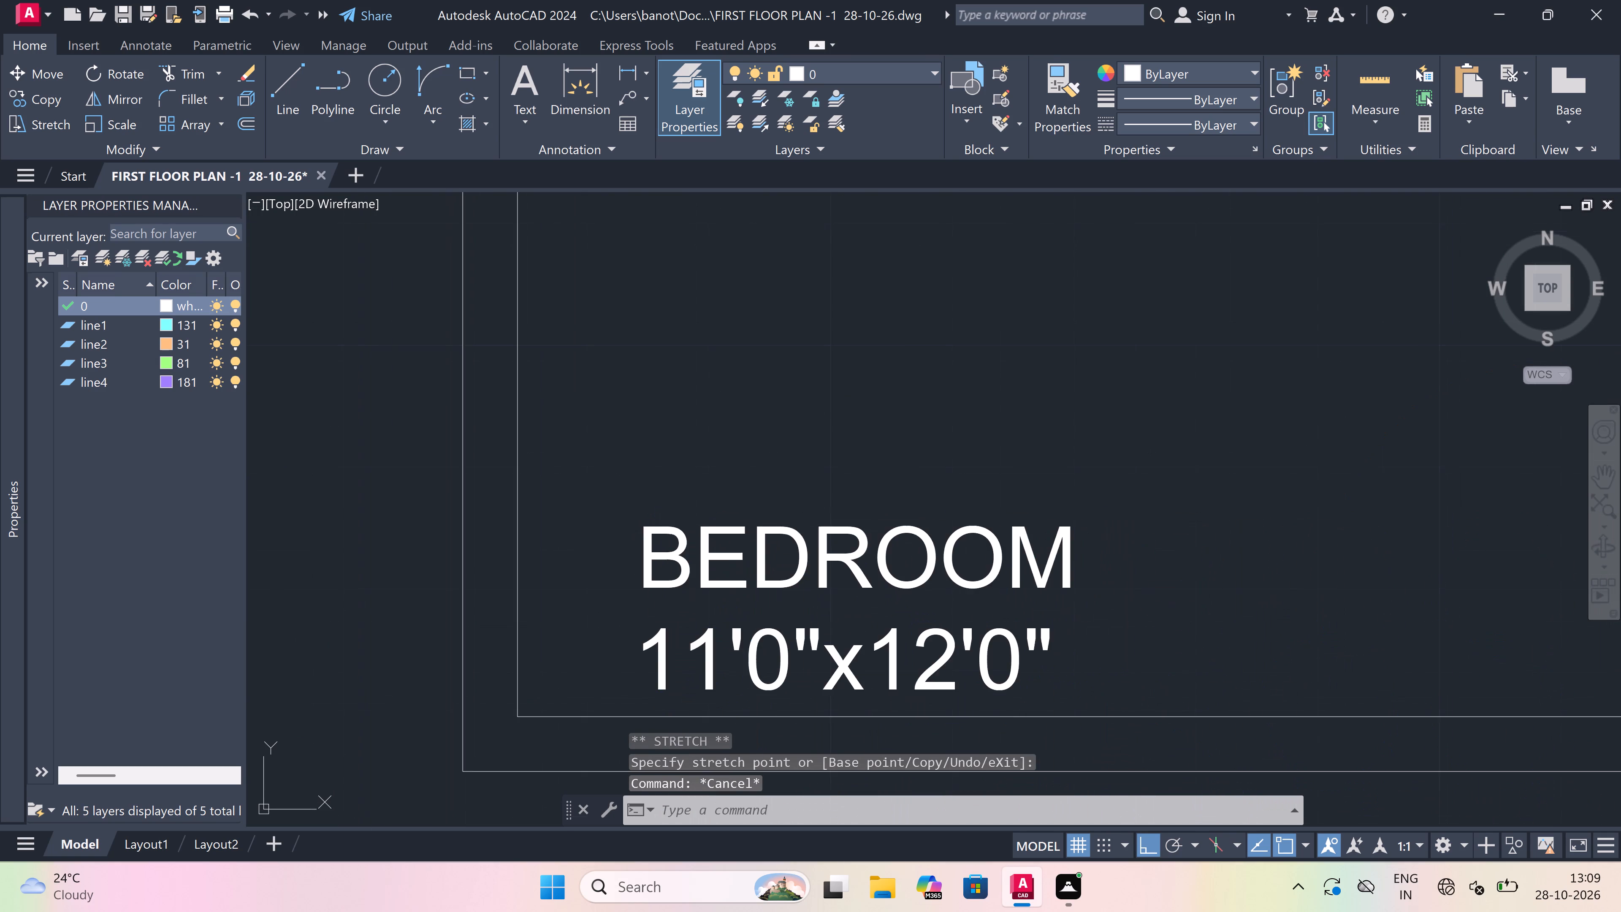
pyautogui.scroll(-5, 635, 535)
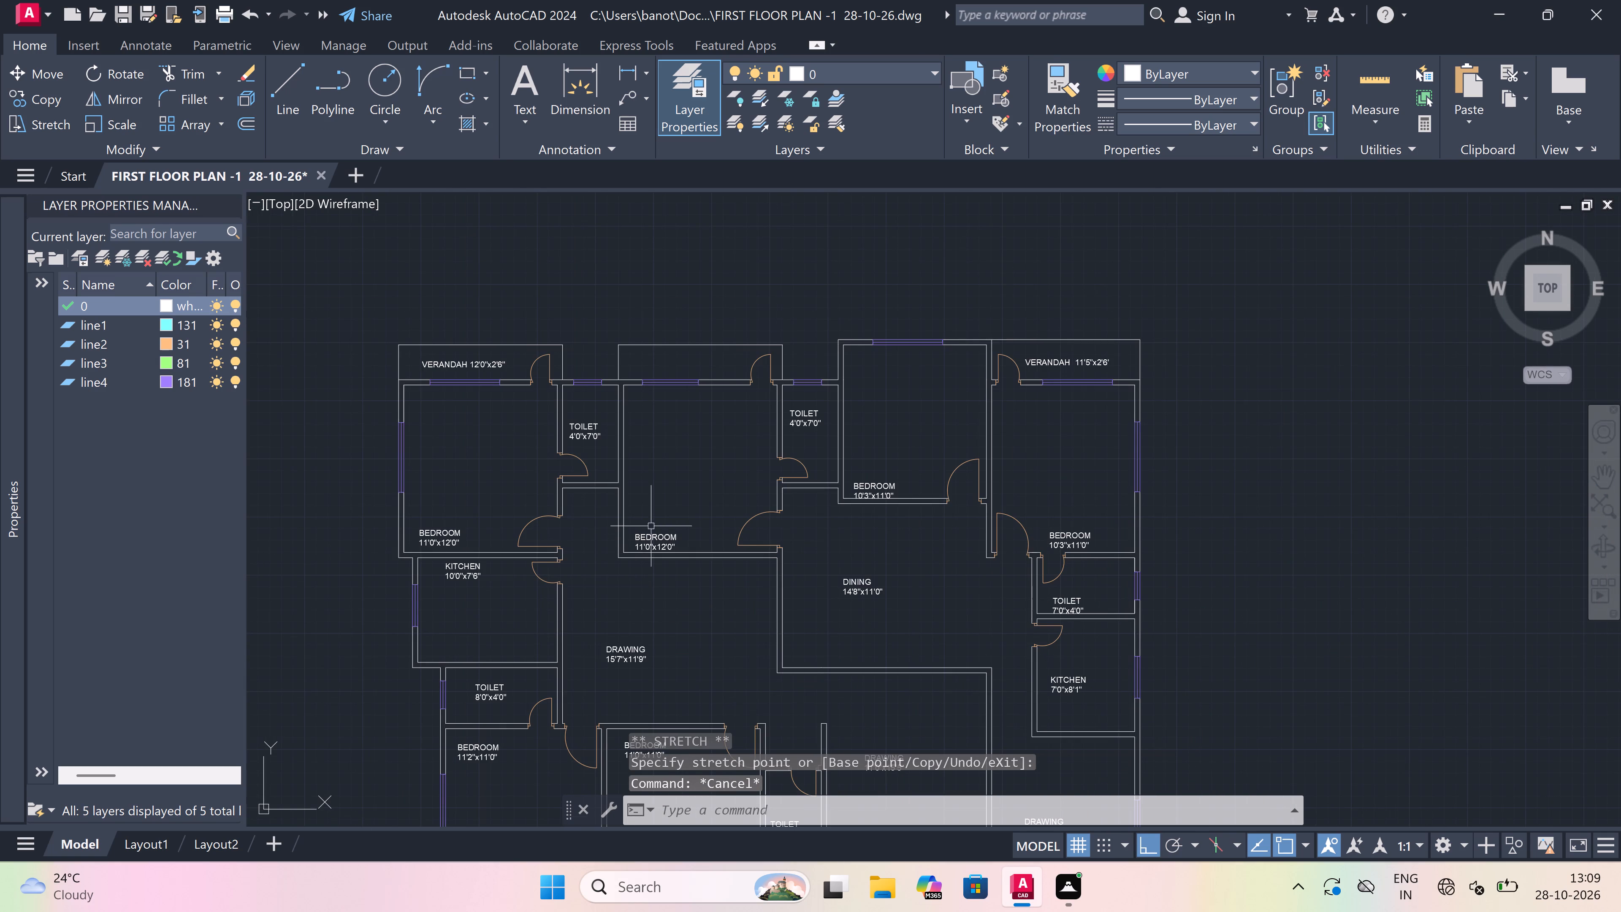
pyautogui.scroll(2, 726, 480)
pyautogui.scroll(-4, 767, 452)
pyautogui.scroll(5, 794, 433)
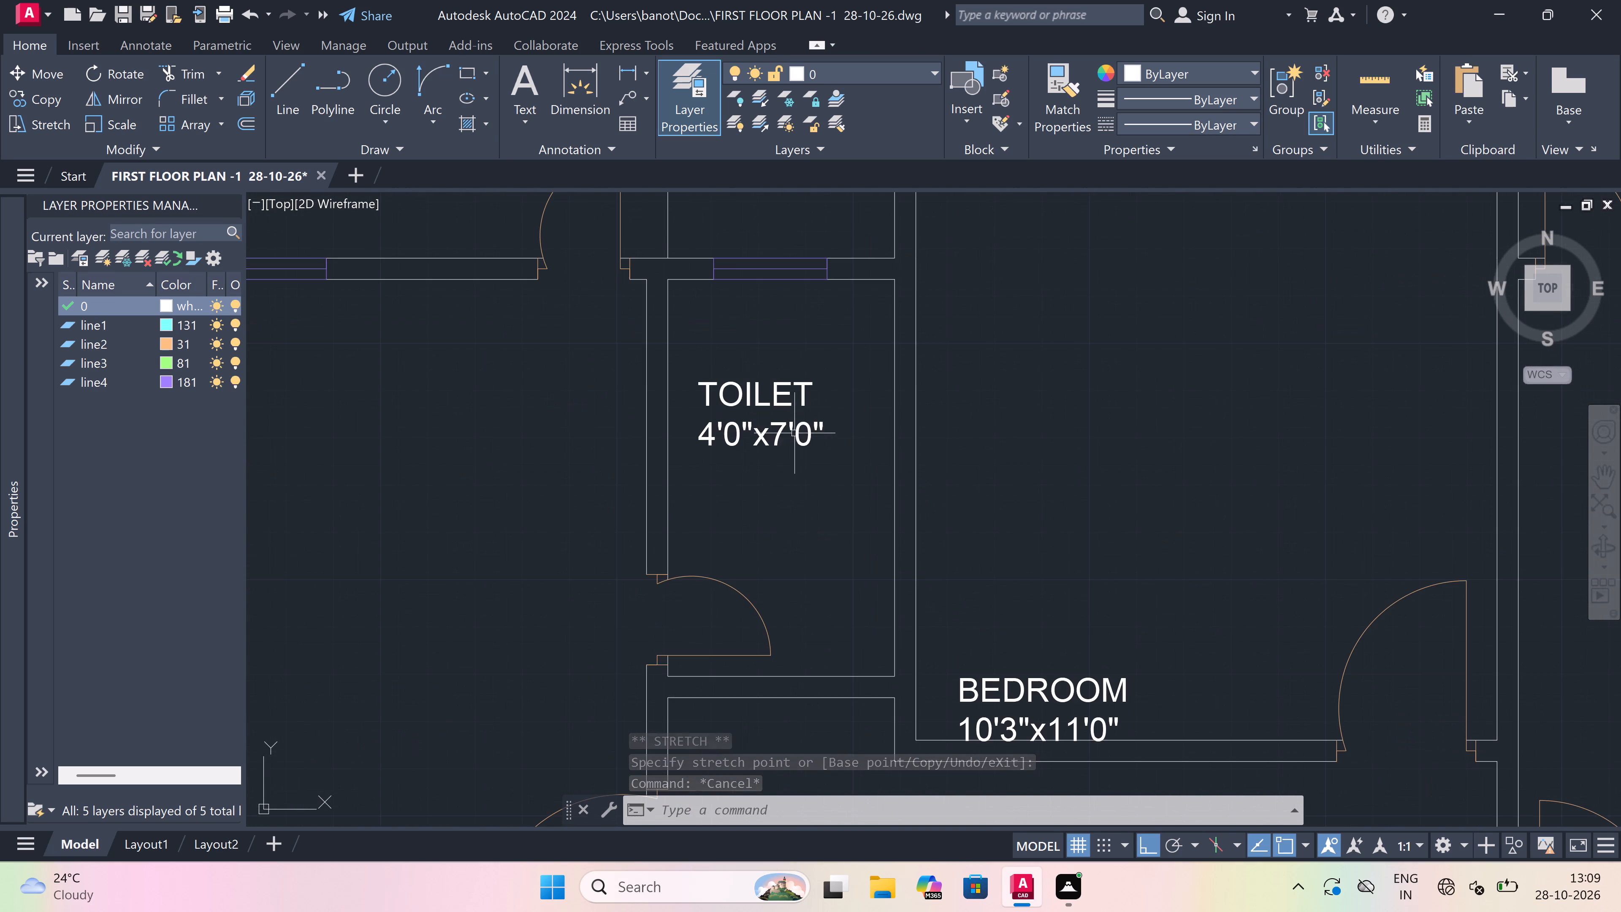
pyautogui.click(781, 433)
pyautogui.click(699, 378)
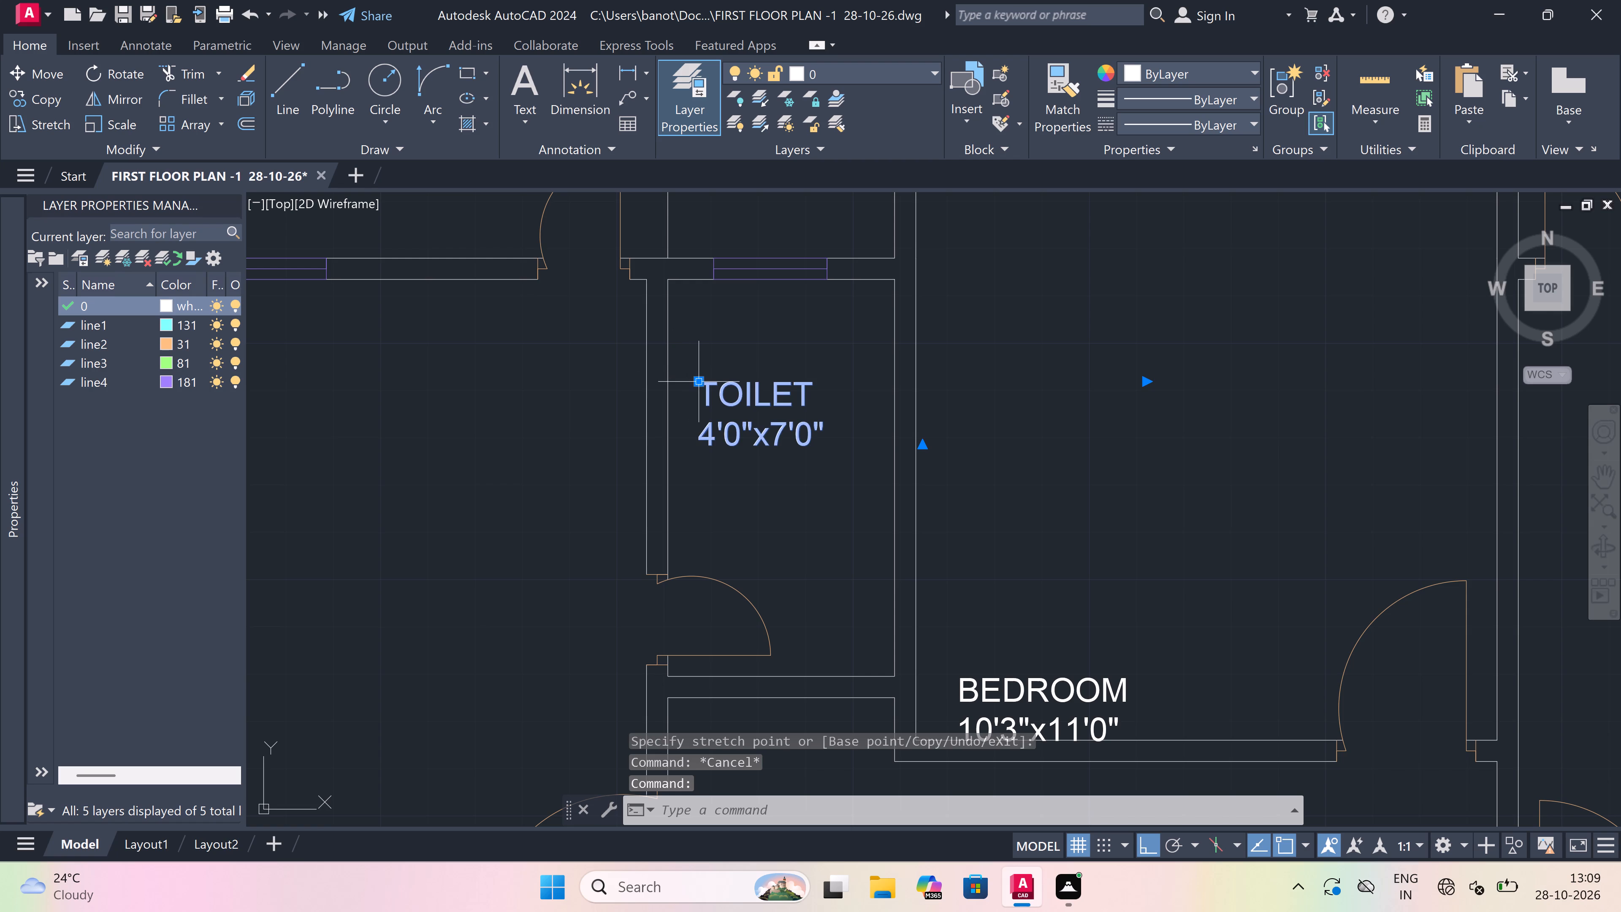
pyautogui.click(703, 440)
pyautogui.press('Escape')
# Move the BEDROOM 10'3"x11'0" label above the dining area straight up so it clears the bottom wall line.
pyautogui.scroll(-3, 719, 406)
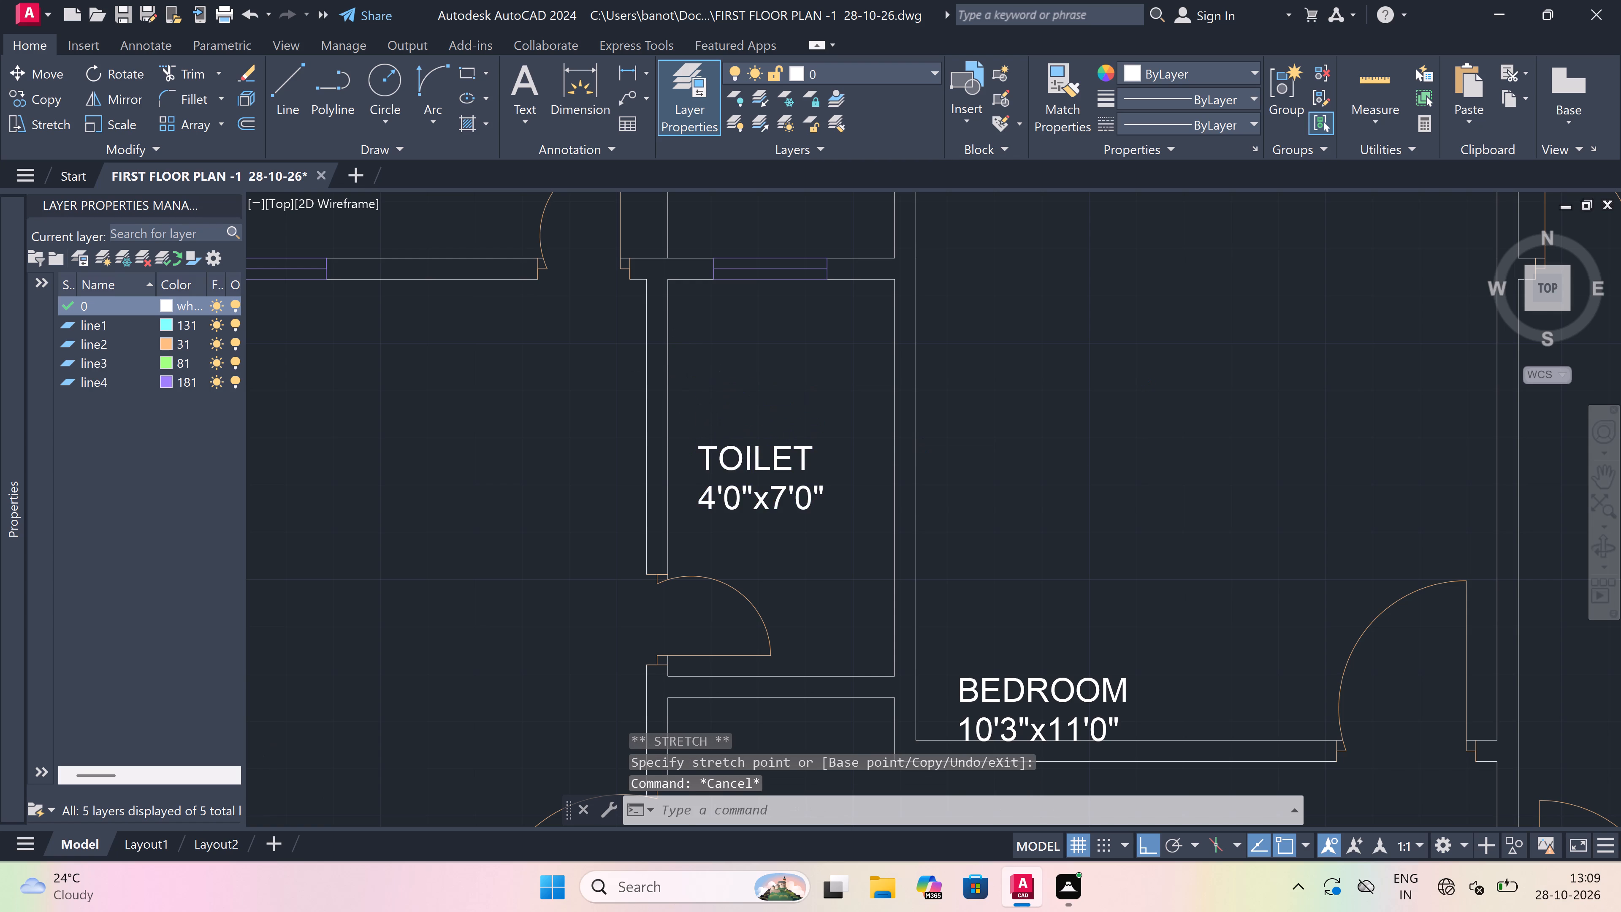
pyautogui.scroll(3, 781, 482)
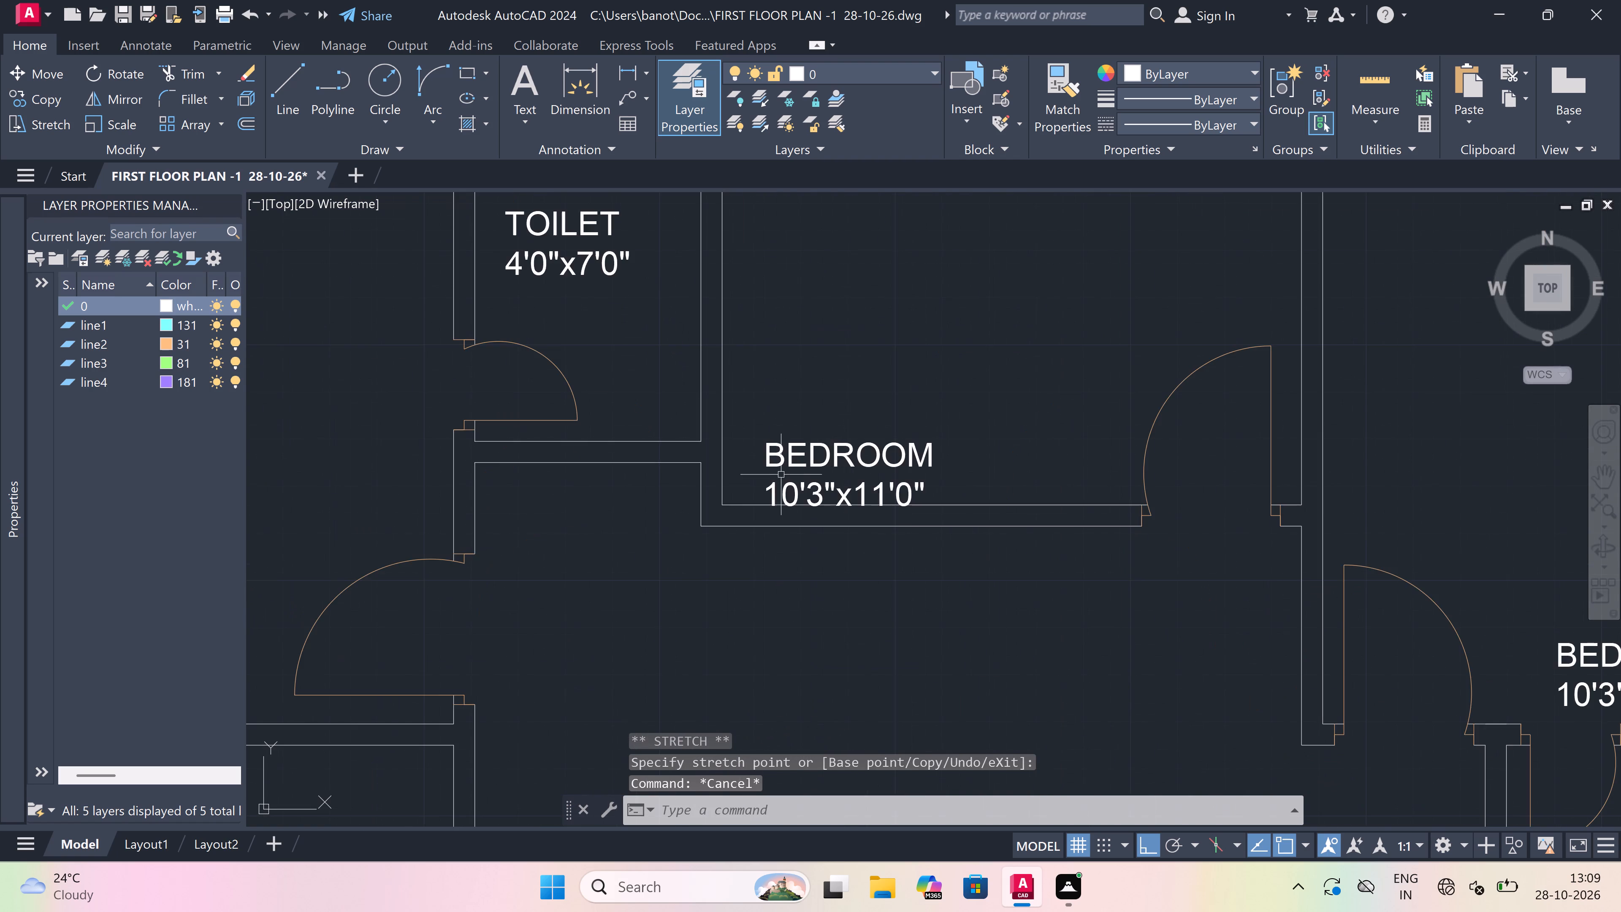
pyautogui.scroll(2, 786, 465)
pyautogui.click(775, 450)
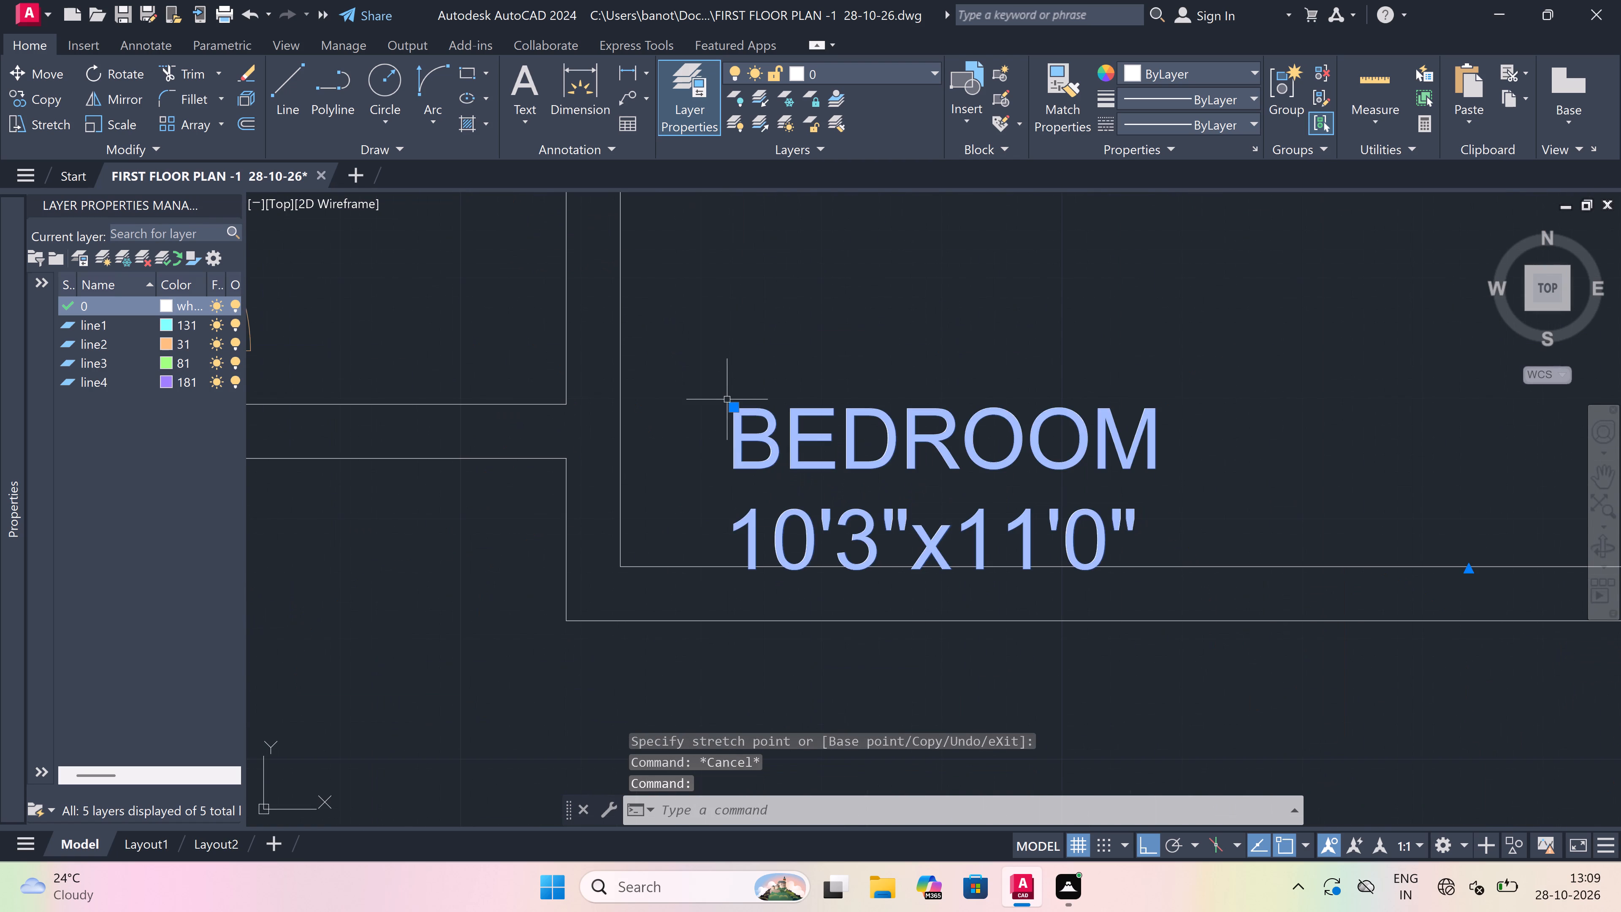
pyautogui.click(732, 406)
pyautogui.click(734, 369)
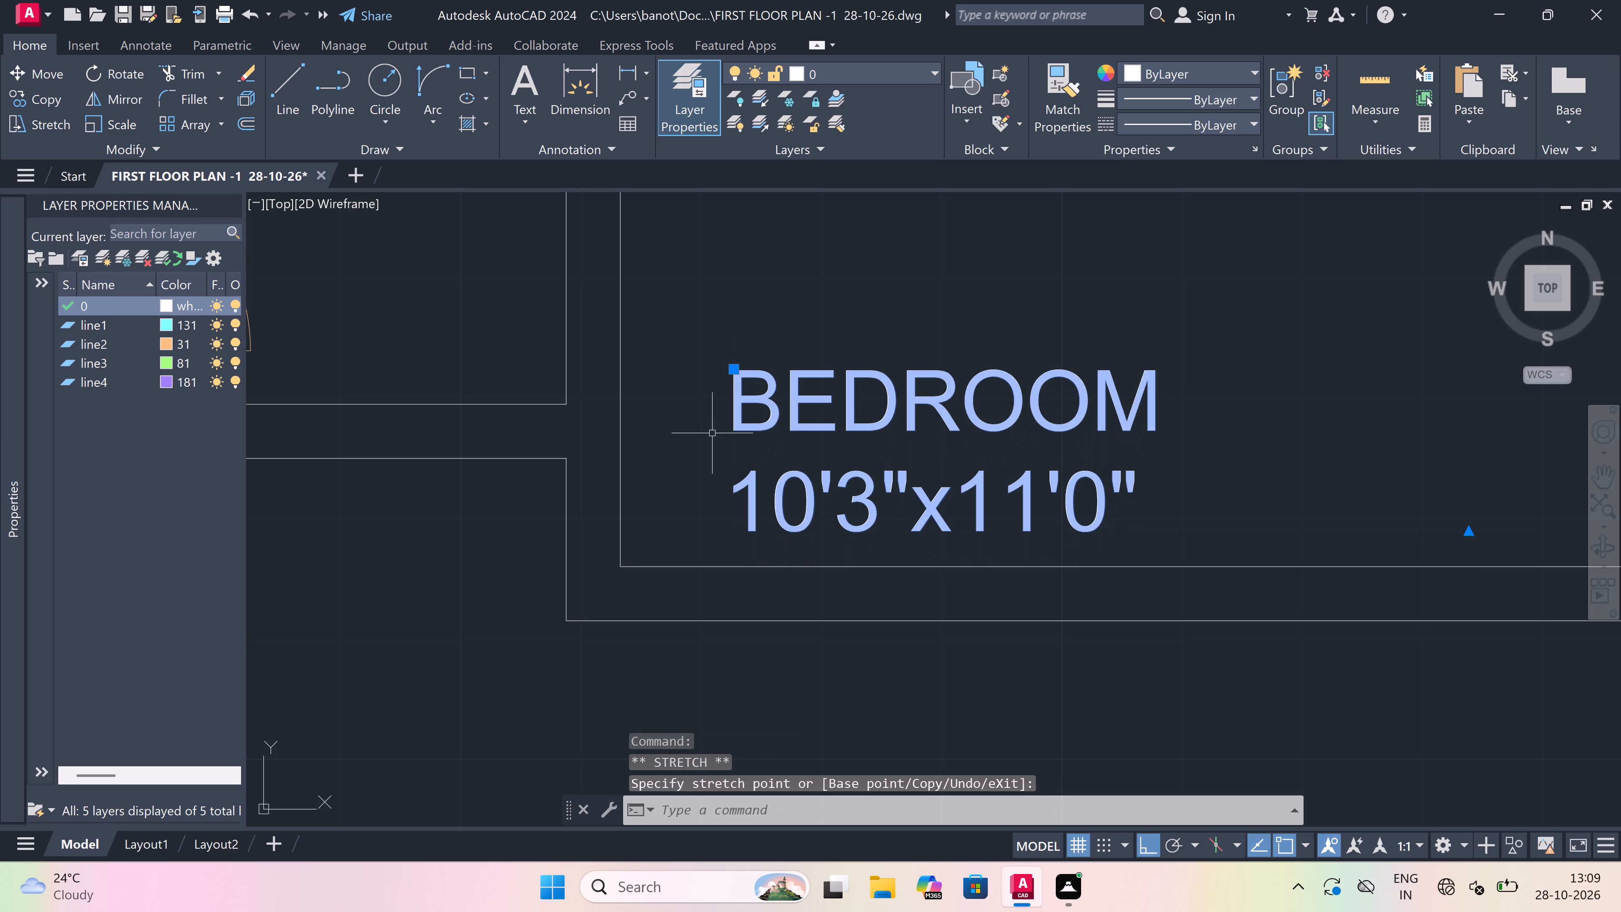
pyautogui.press('Escape')
# Move the TOILET 7'0"x4'0" label above the 7'0"x8'1" kitchen straight up so it clears its room's bottom wall line.
pyautogui.scroll(-7, 712, 433)
pyautogui.scroll(3, 872, 431)
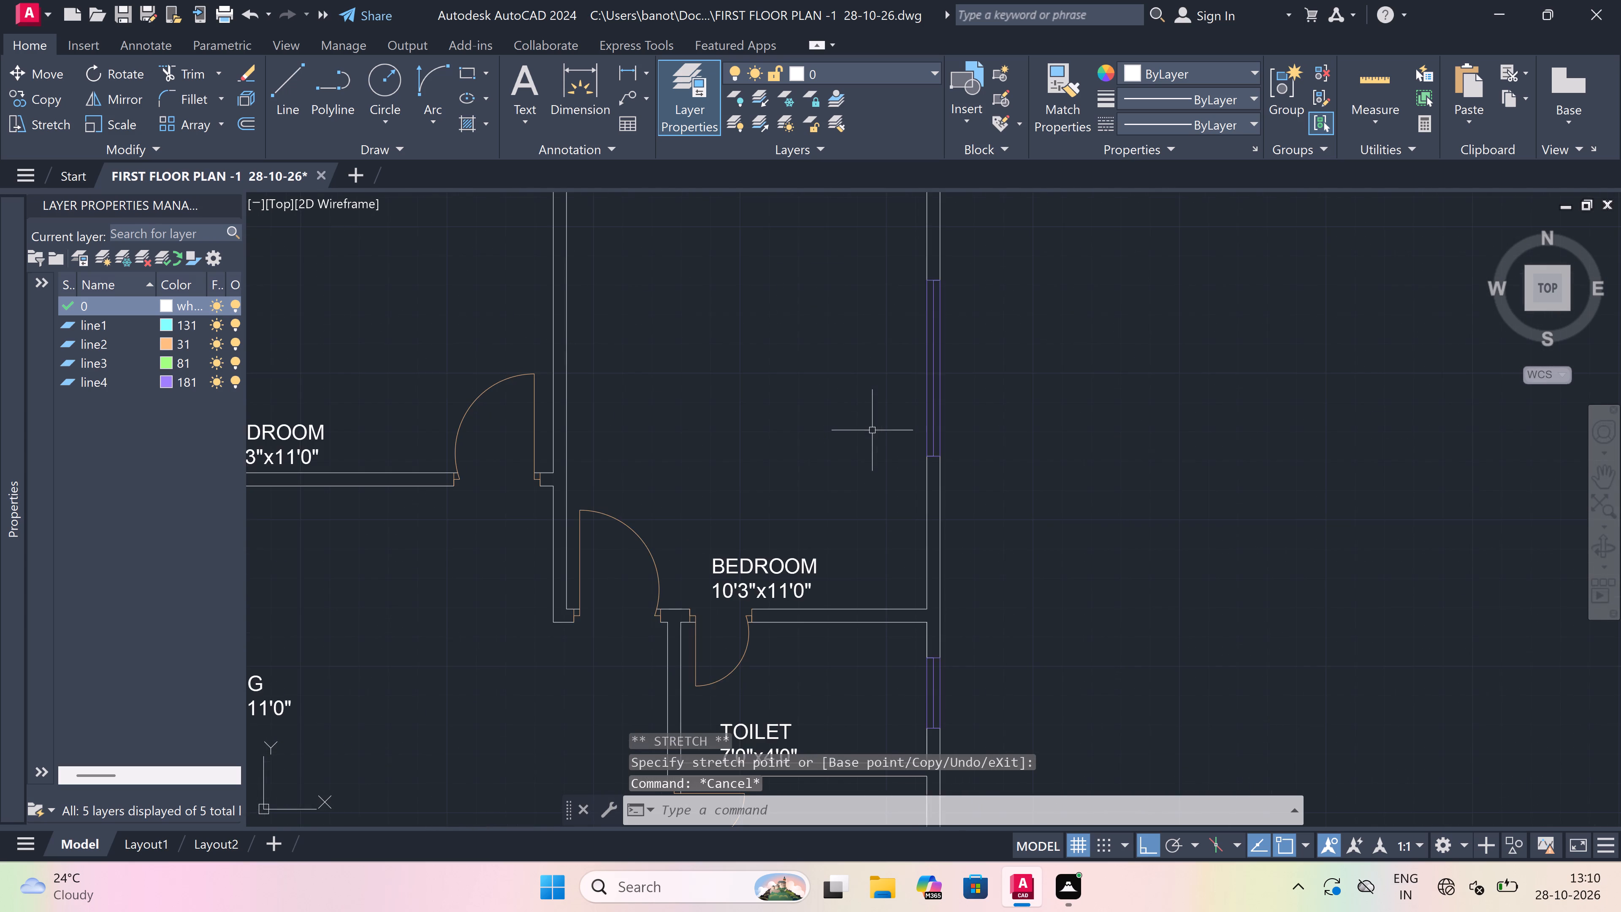
pyautogui.scroll(-5, 862, 443)
pyautogui.scroll(4, 848, 504)
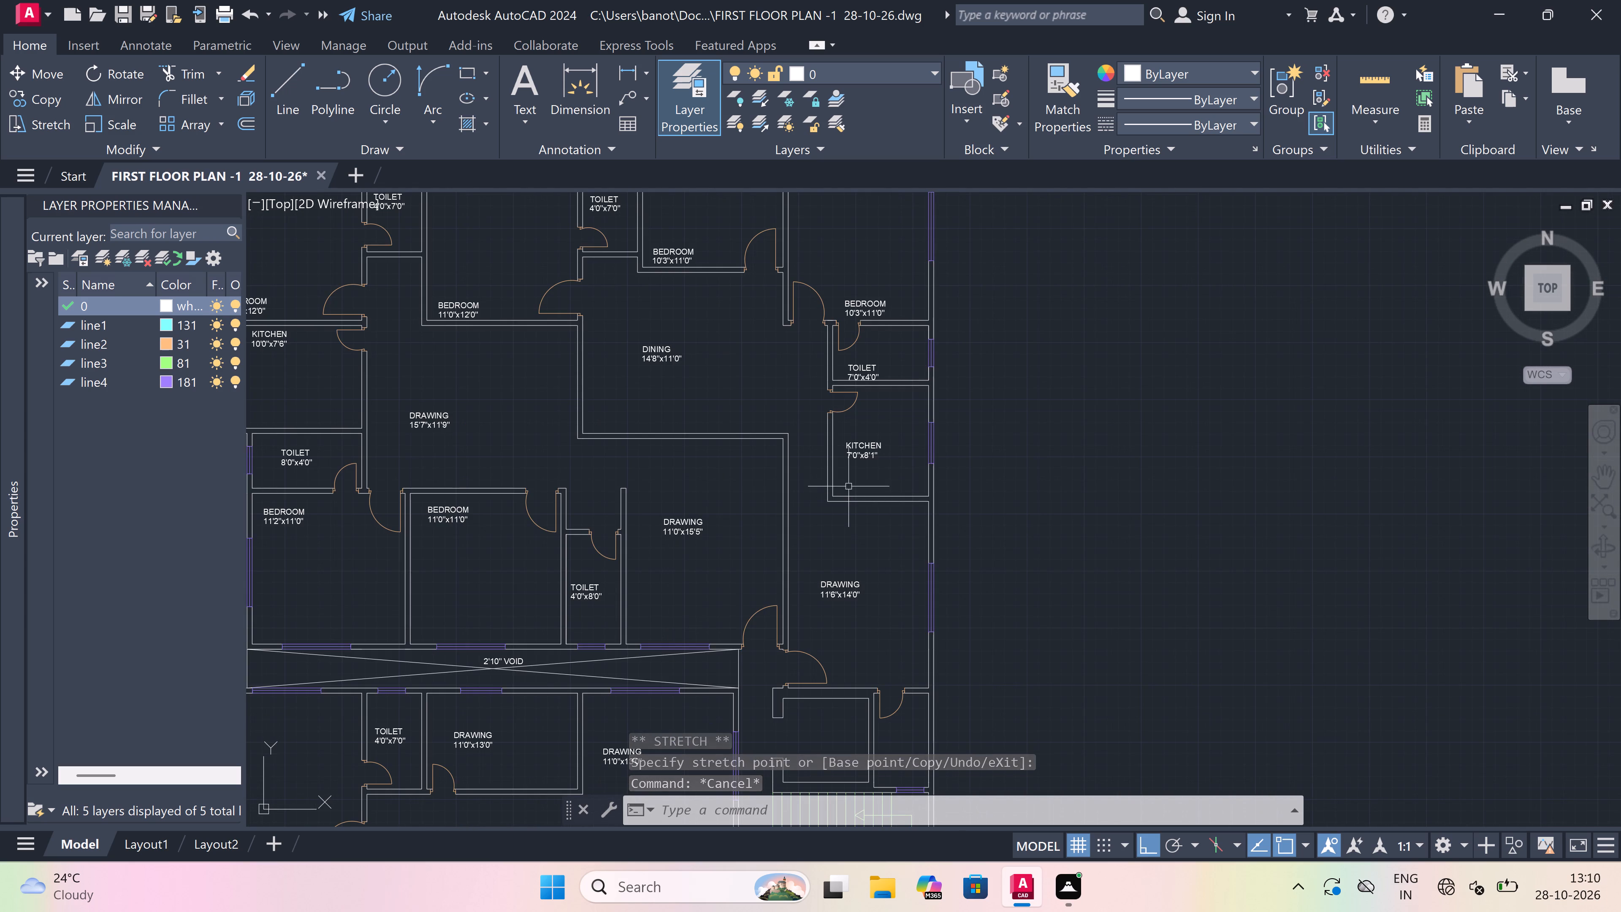
pyautogui.scroll(1, 859, 448)
pyautogui.scroll(1, 904, 381)
pyautogui.scroll(-3, 900, 381)
pyautogui.scroll(4, 882, 357)
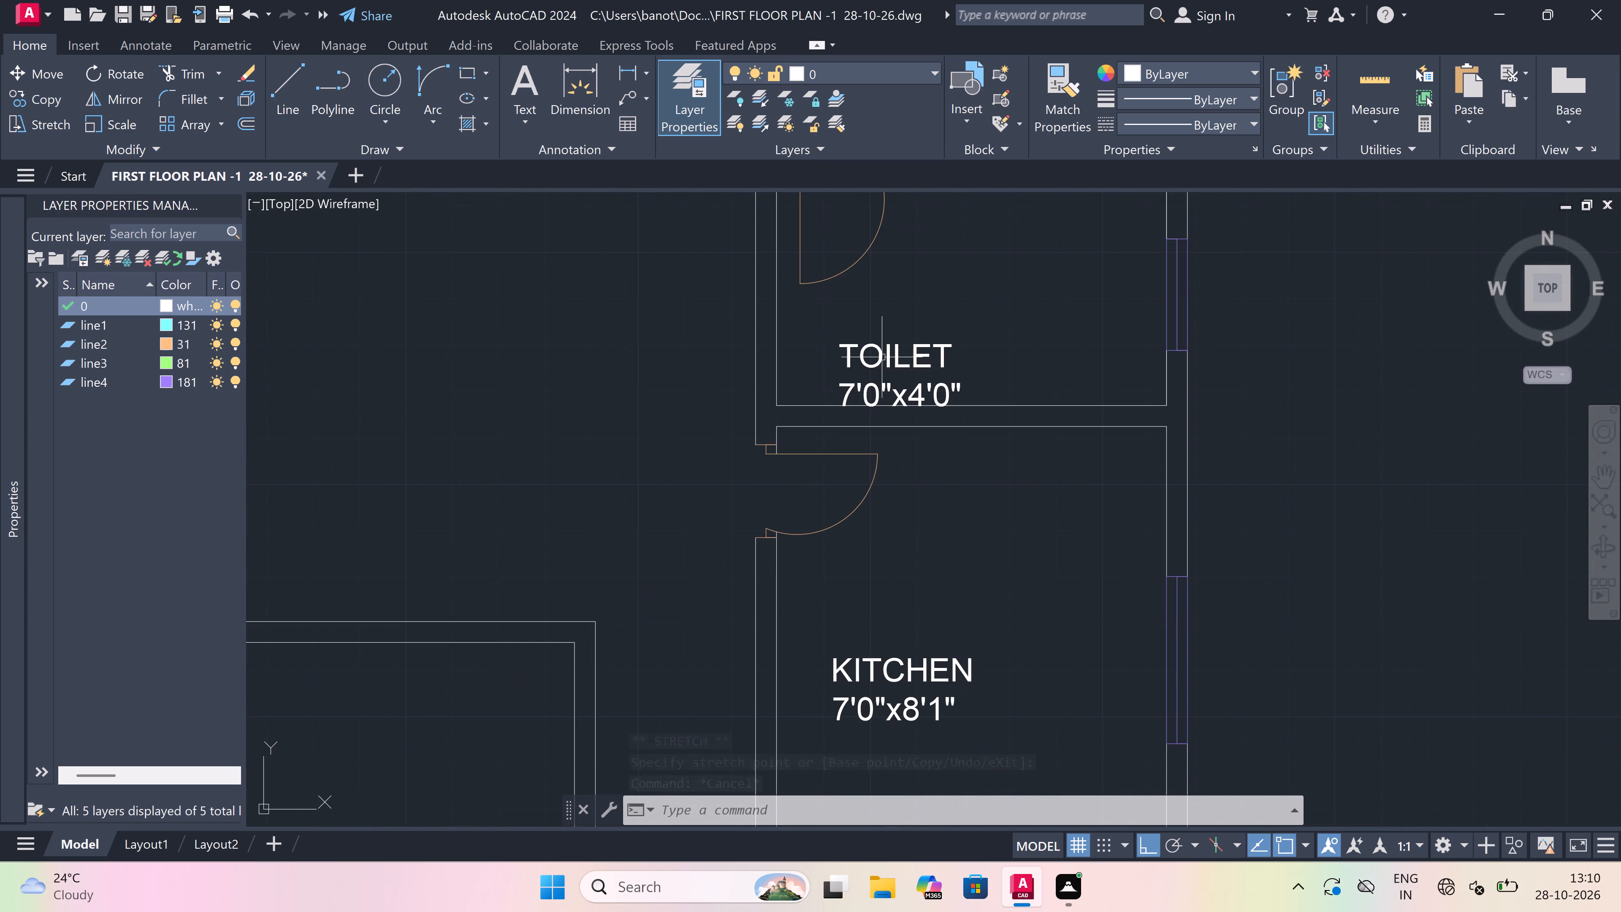
pyautogui.click(882, 356)
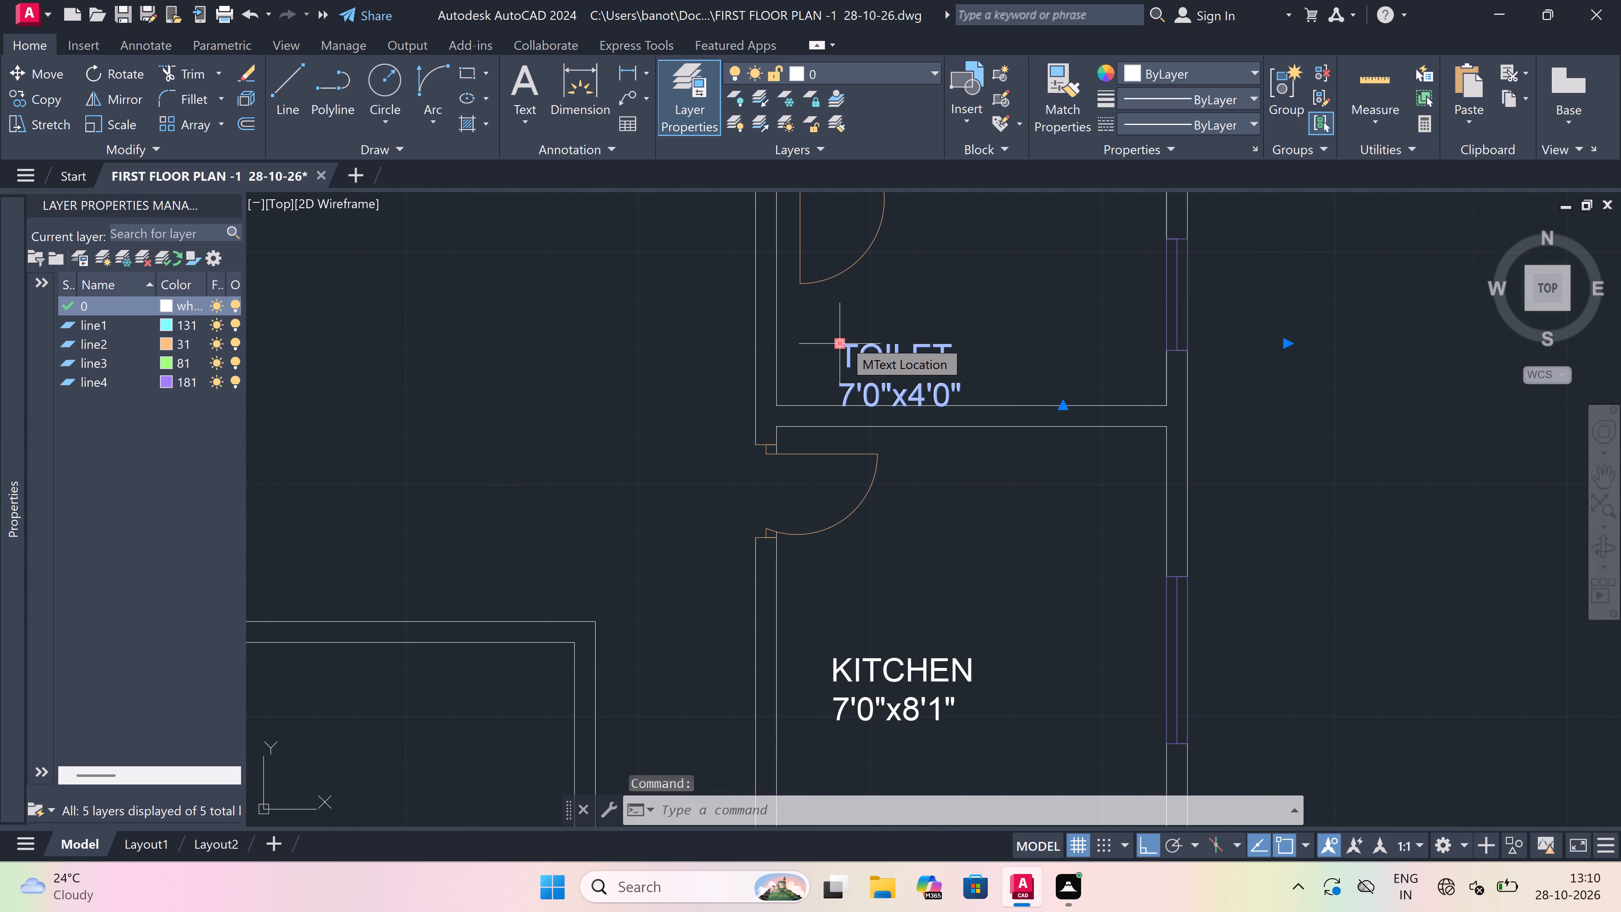
pyautogui.click(844, 339)
pyautogui.click(845, 307)
pyautogui.press('Escape')
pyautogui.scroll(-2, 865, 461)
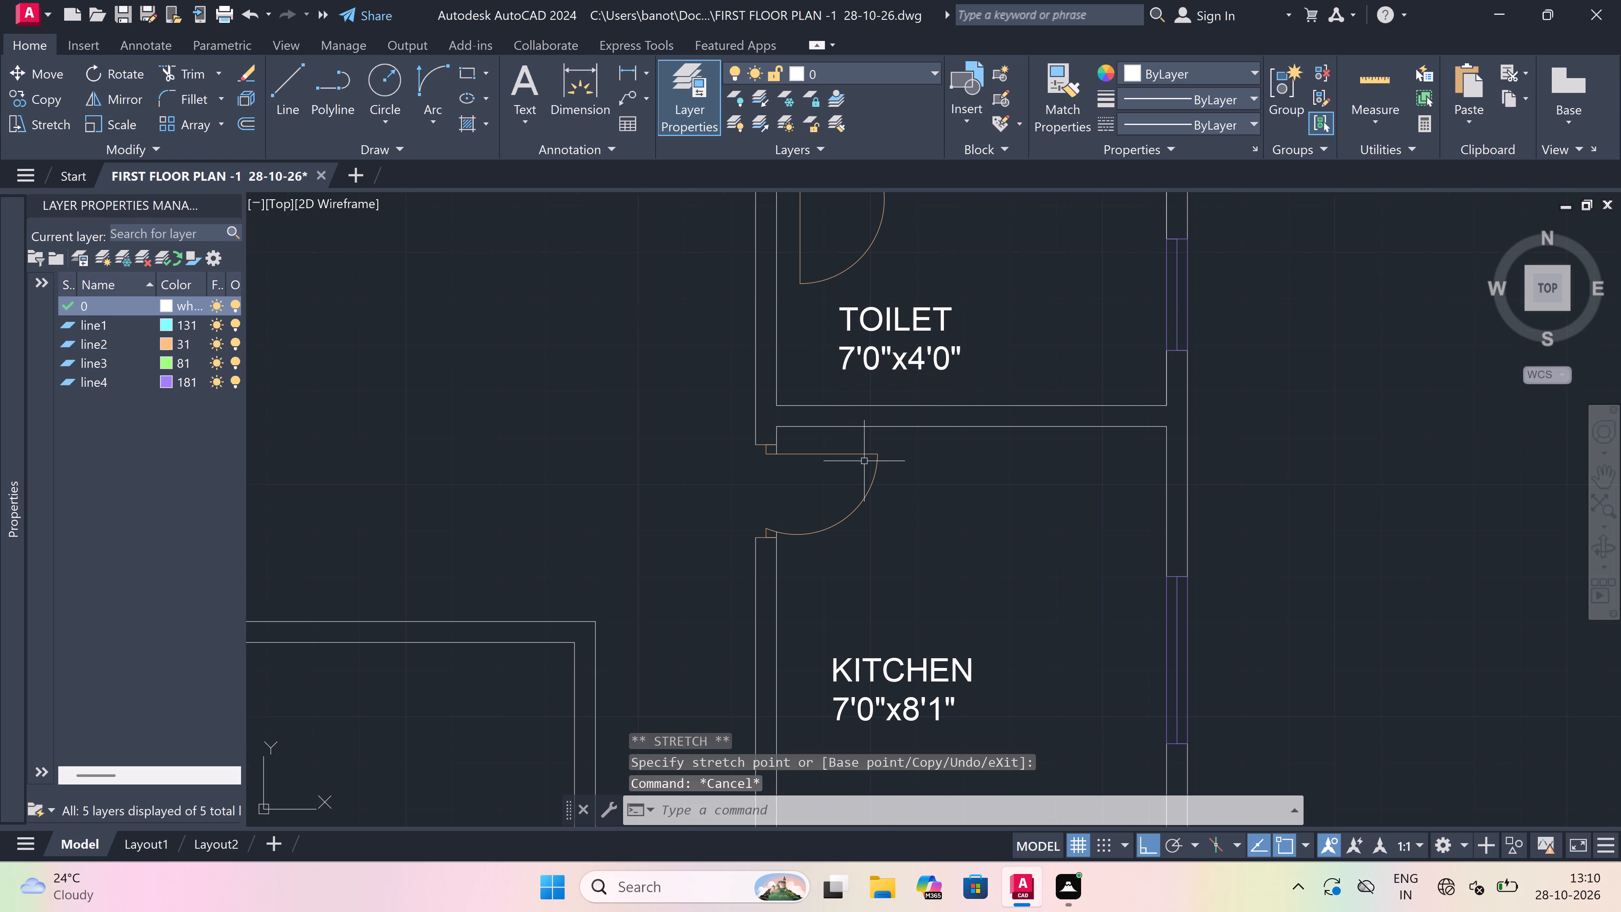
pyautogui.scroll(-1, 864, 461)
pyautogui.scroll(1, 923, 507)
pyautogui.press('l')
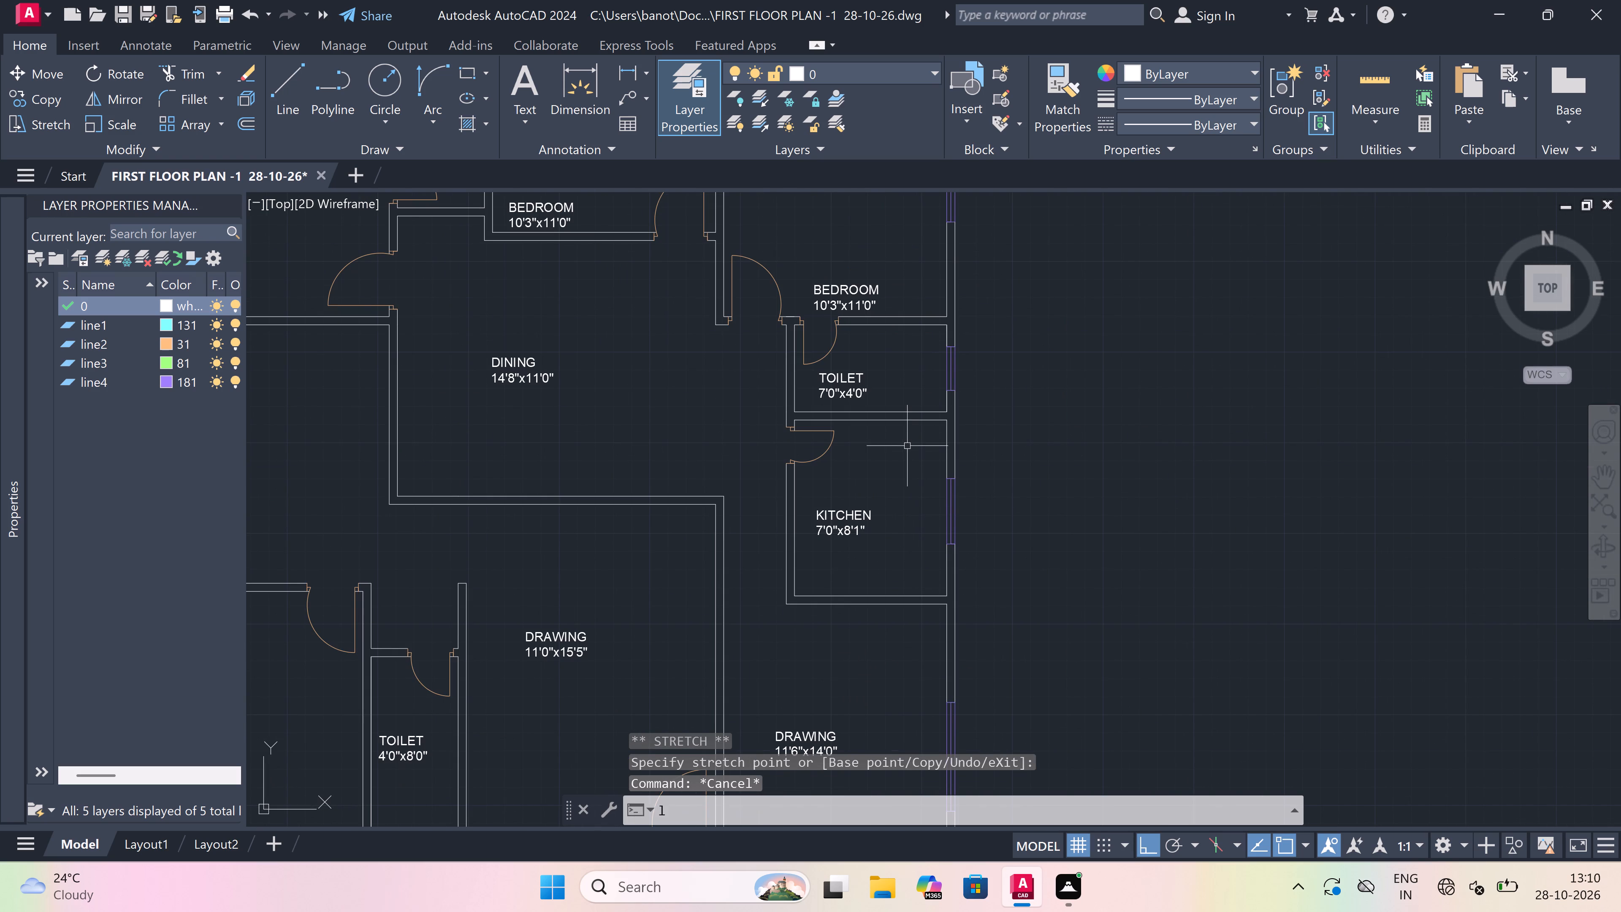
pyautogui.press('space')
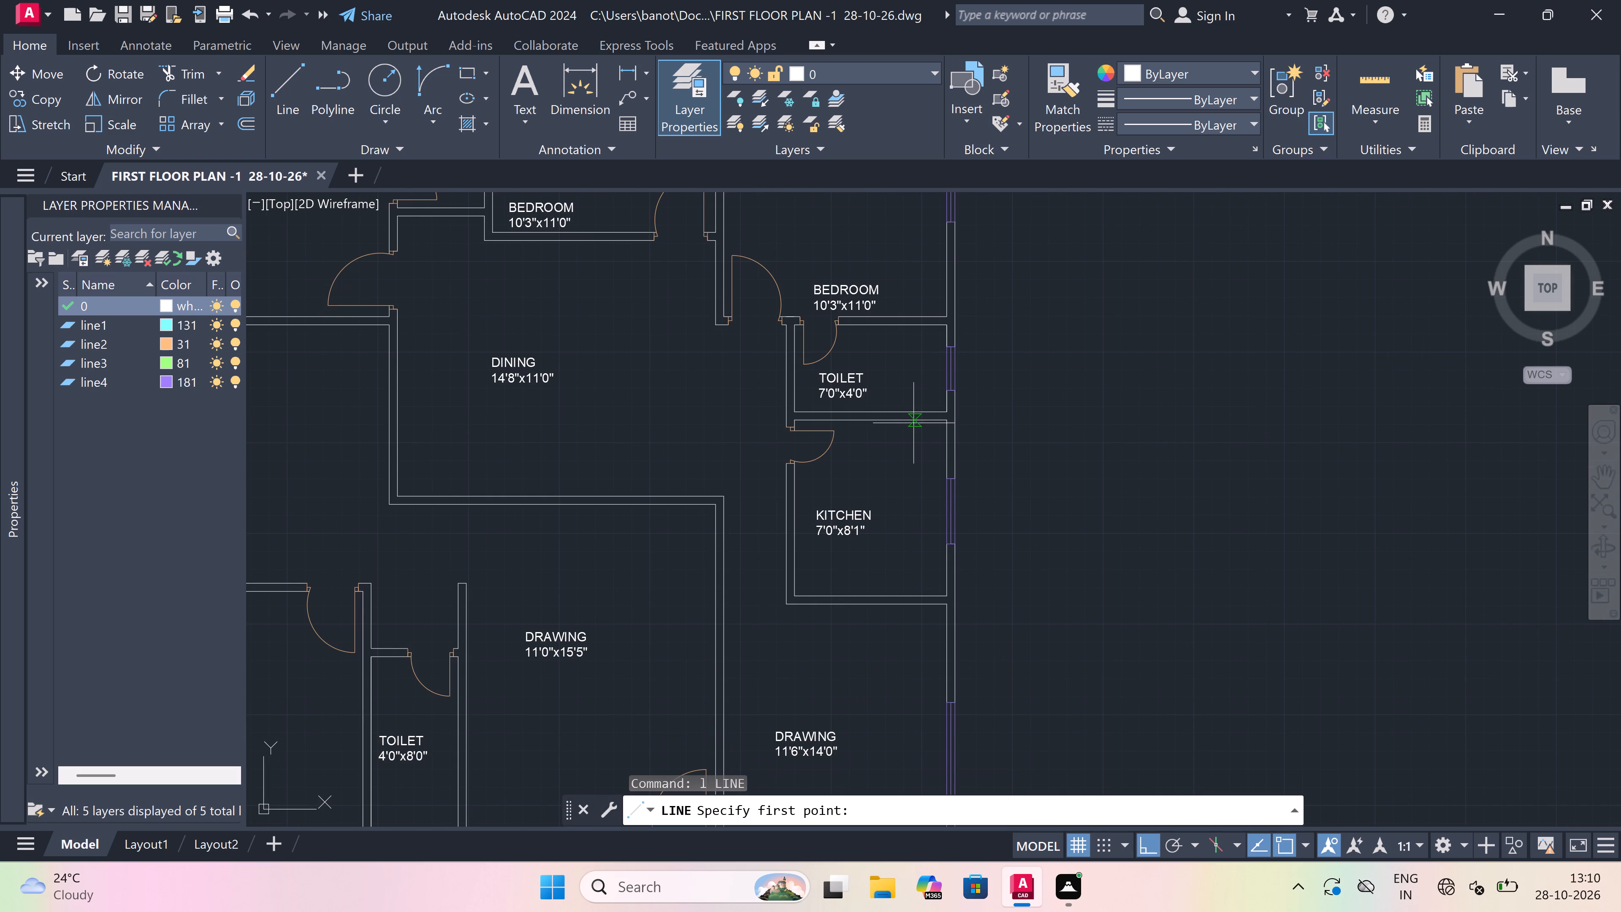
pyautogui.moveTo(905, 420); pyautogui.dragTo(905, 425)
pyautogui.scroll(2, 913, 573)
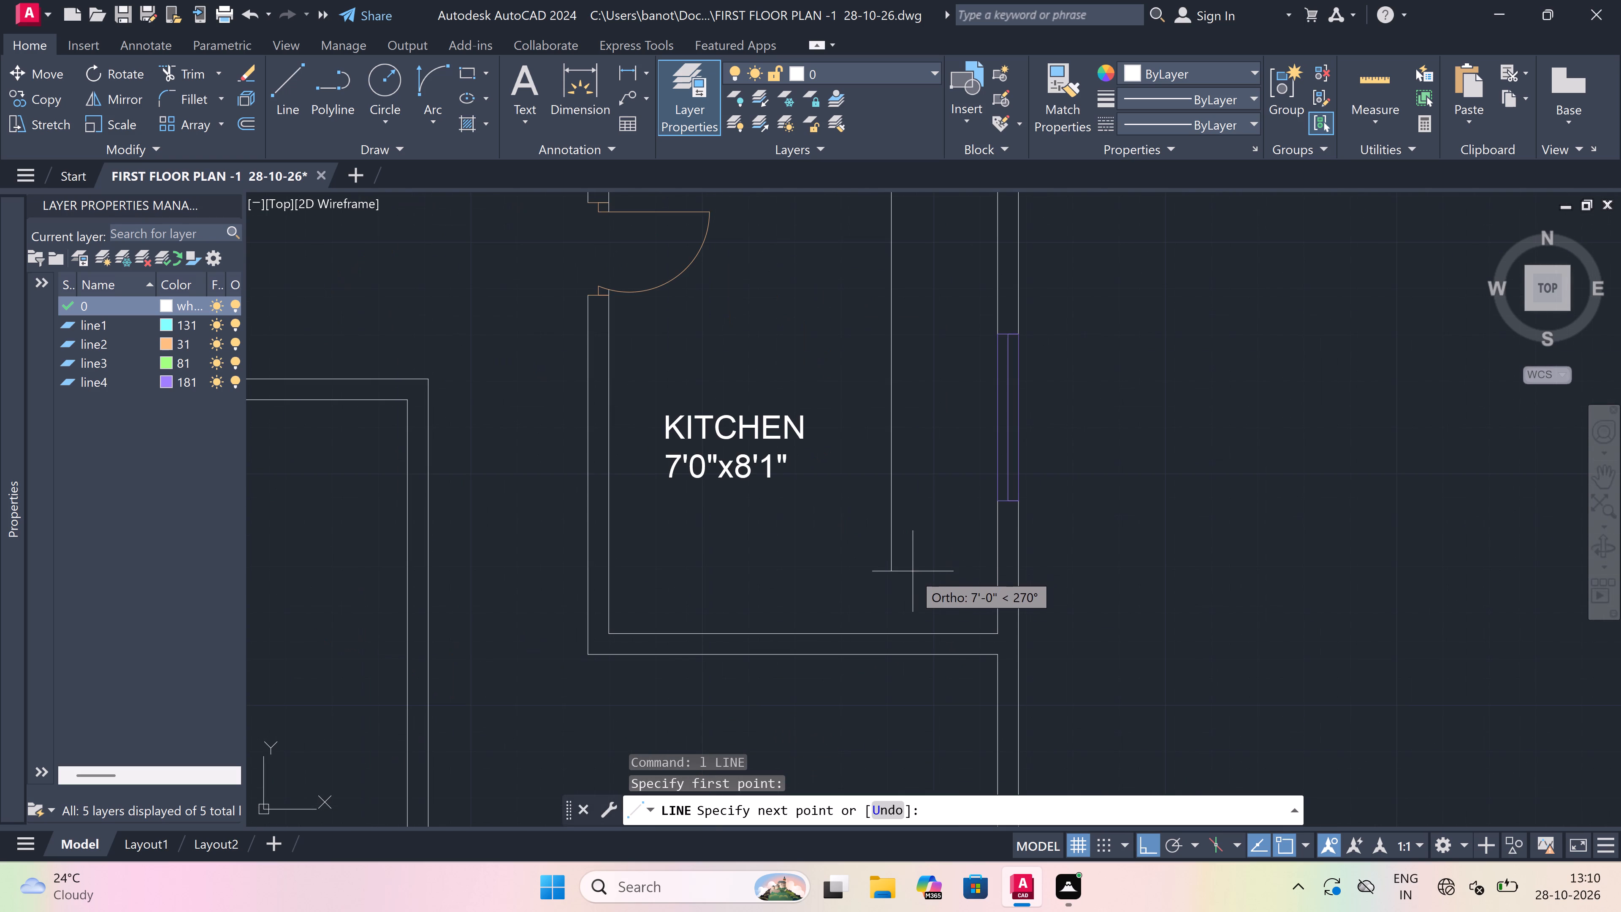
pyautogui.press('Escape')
# Draw an L-shaped counter line in the 7'0"x8'1" kitchen, running 7'-0" down from the top wall near the window, then across to the door-side wall.
pyautogui.scroll(-2, 907, 375)
pyautogui.scroll(2, 914, 349)
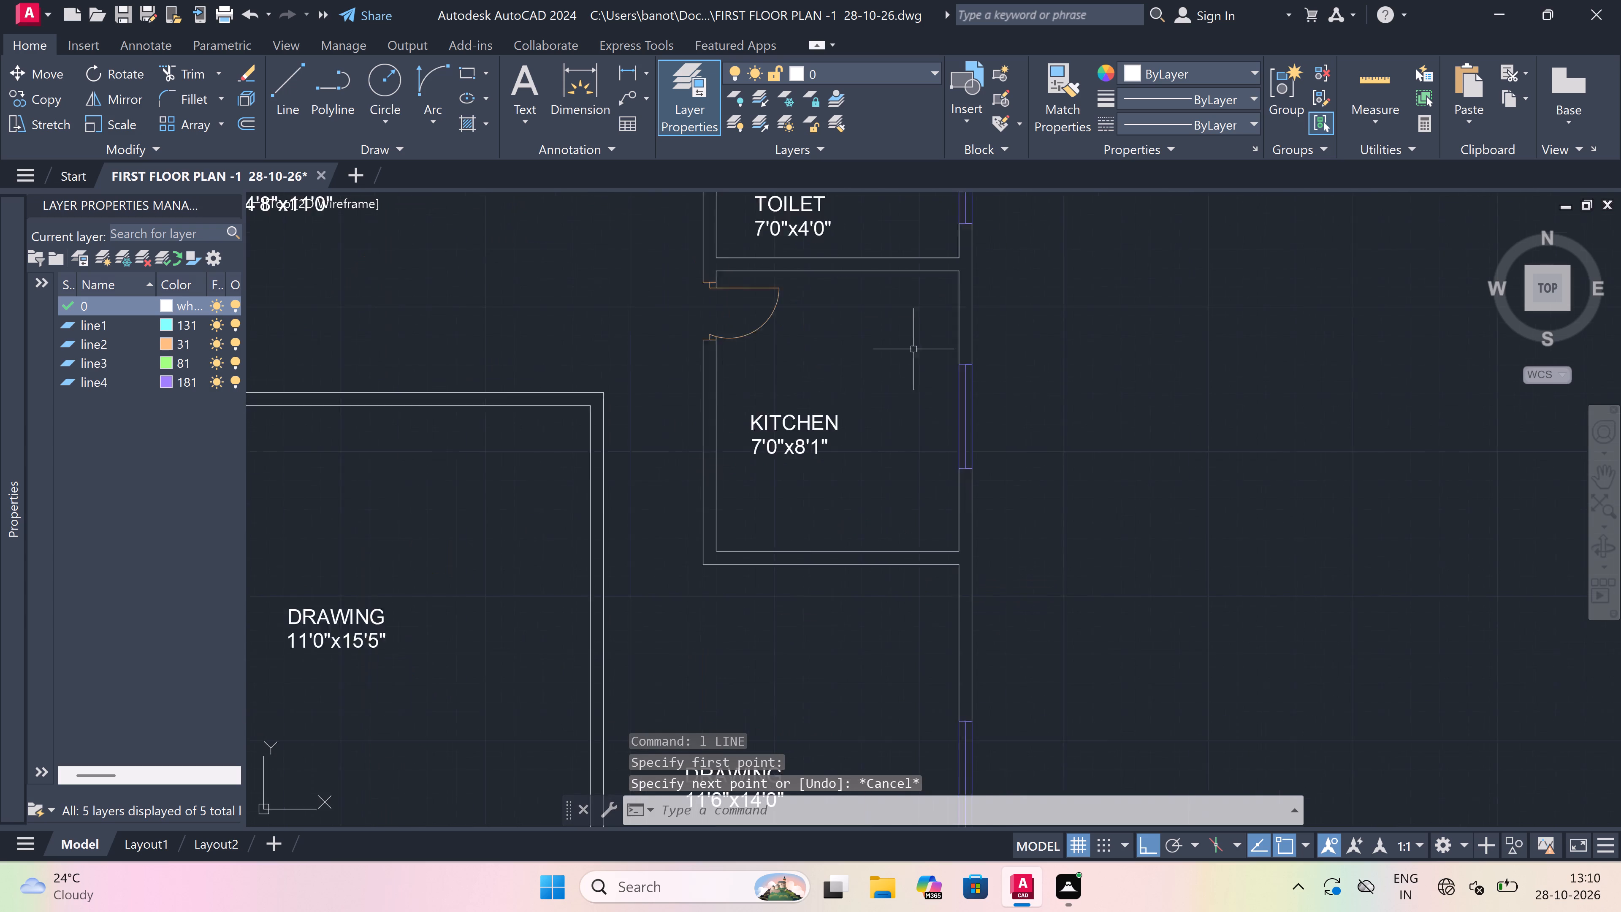
pyautogui.press('space')
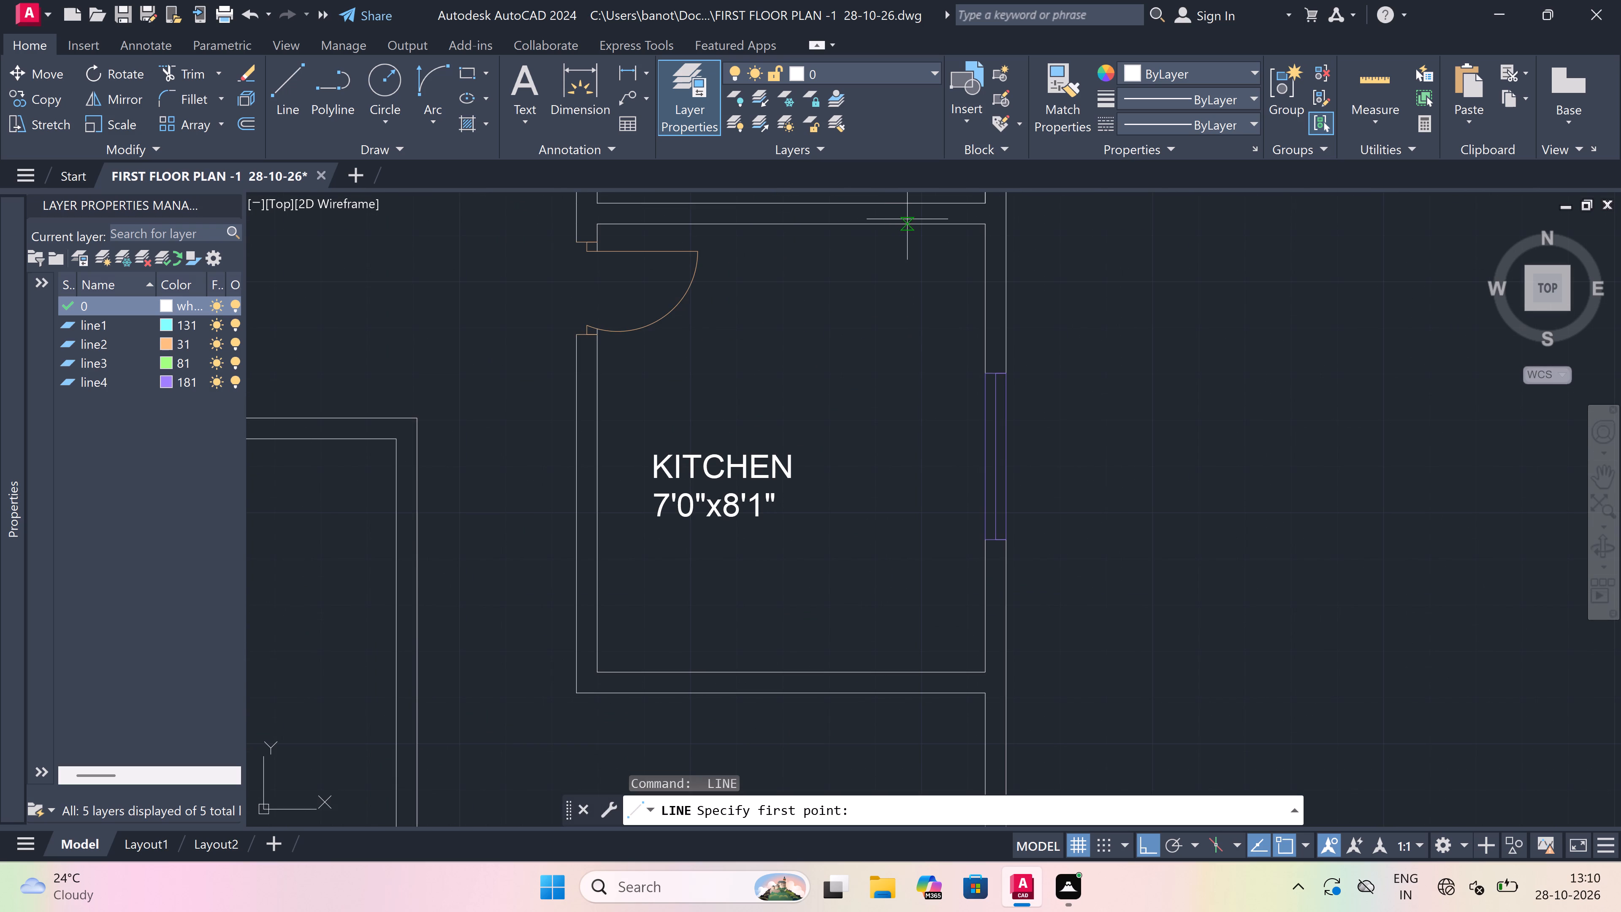
pyautogui.moveTo(924, 223); pyautogui.dragTo(924, 244)
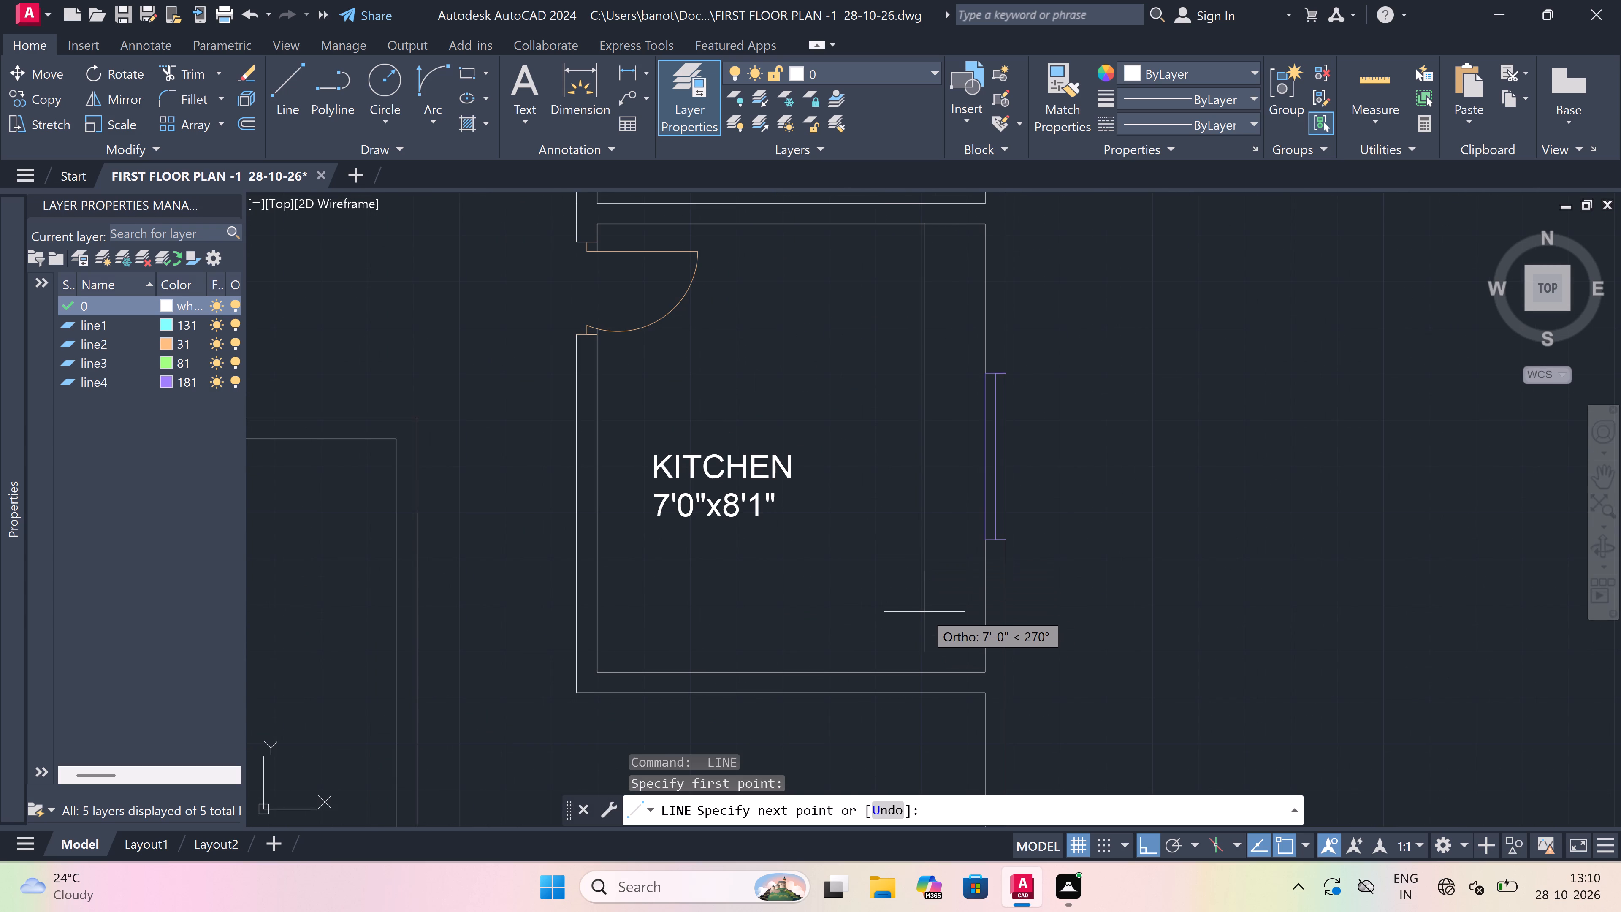
pyautogui.moveTo(924, 612); pyautogui.dragTo(870, 611)
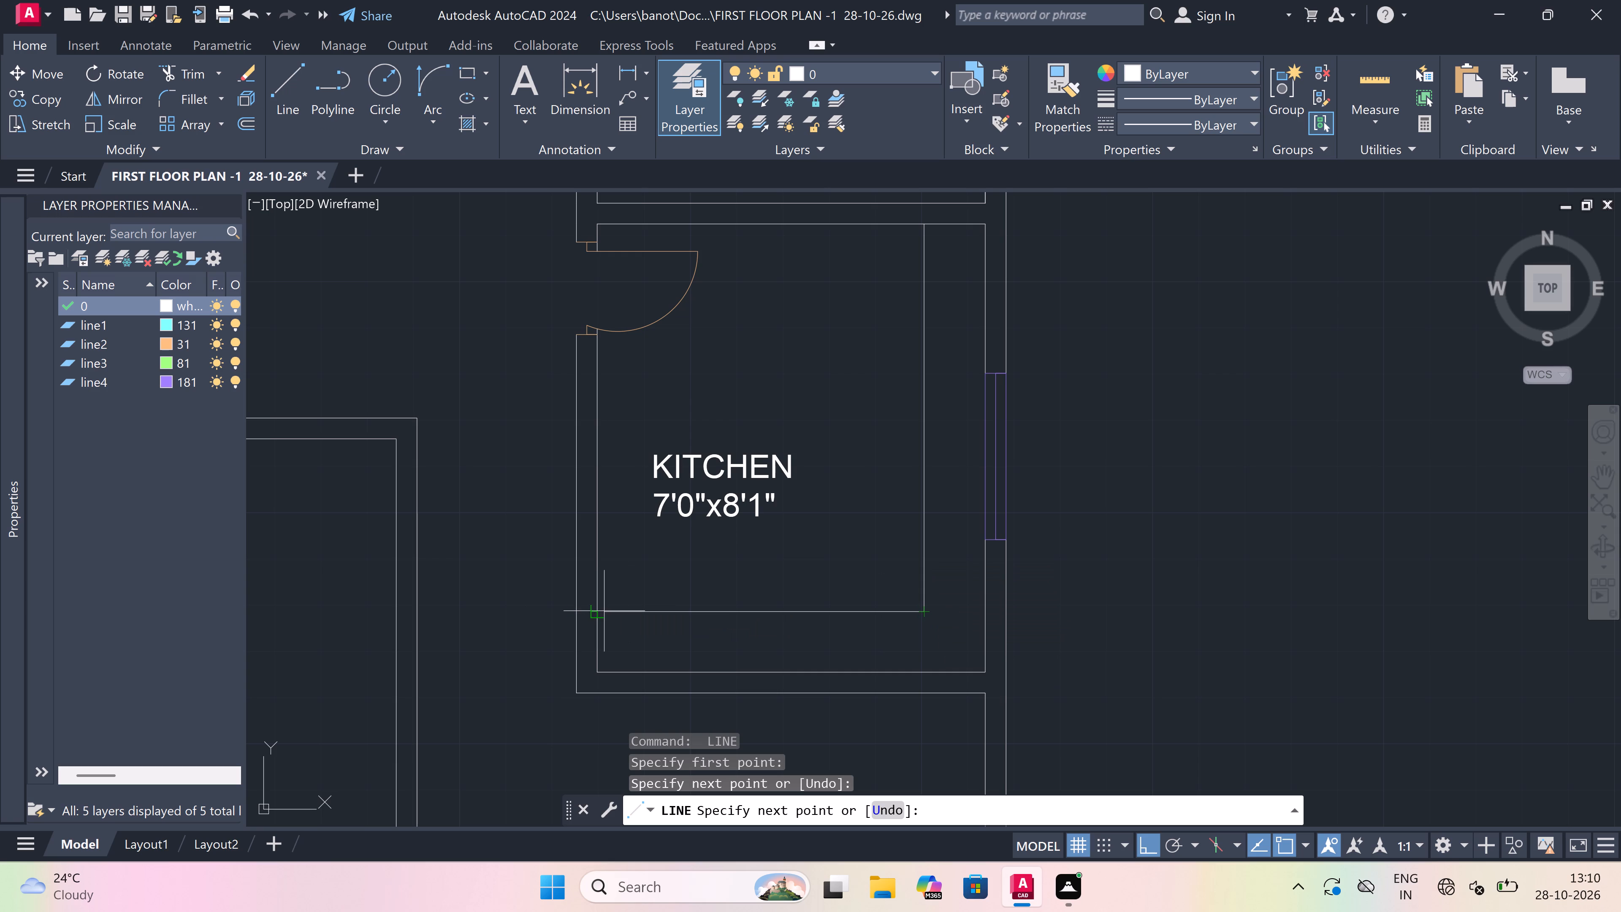
pyautogui.click(604, 611)
pyautogui.press('Escape')
# Change the room name in the DRAWING 11'0"x13'0" label beside the TOILET 4'0"x7'0" in the middle unit to KITHEN.
pyautogui.scroll(-7, 967, 438)
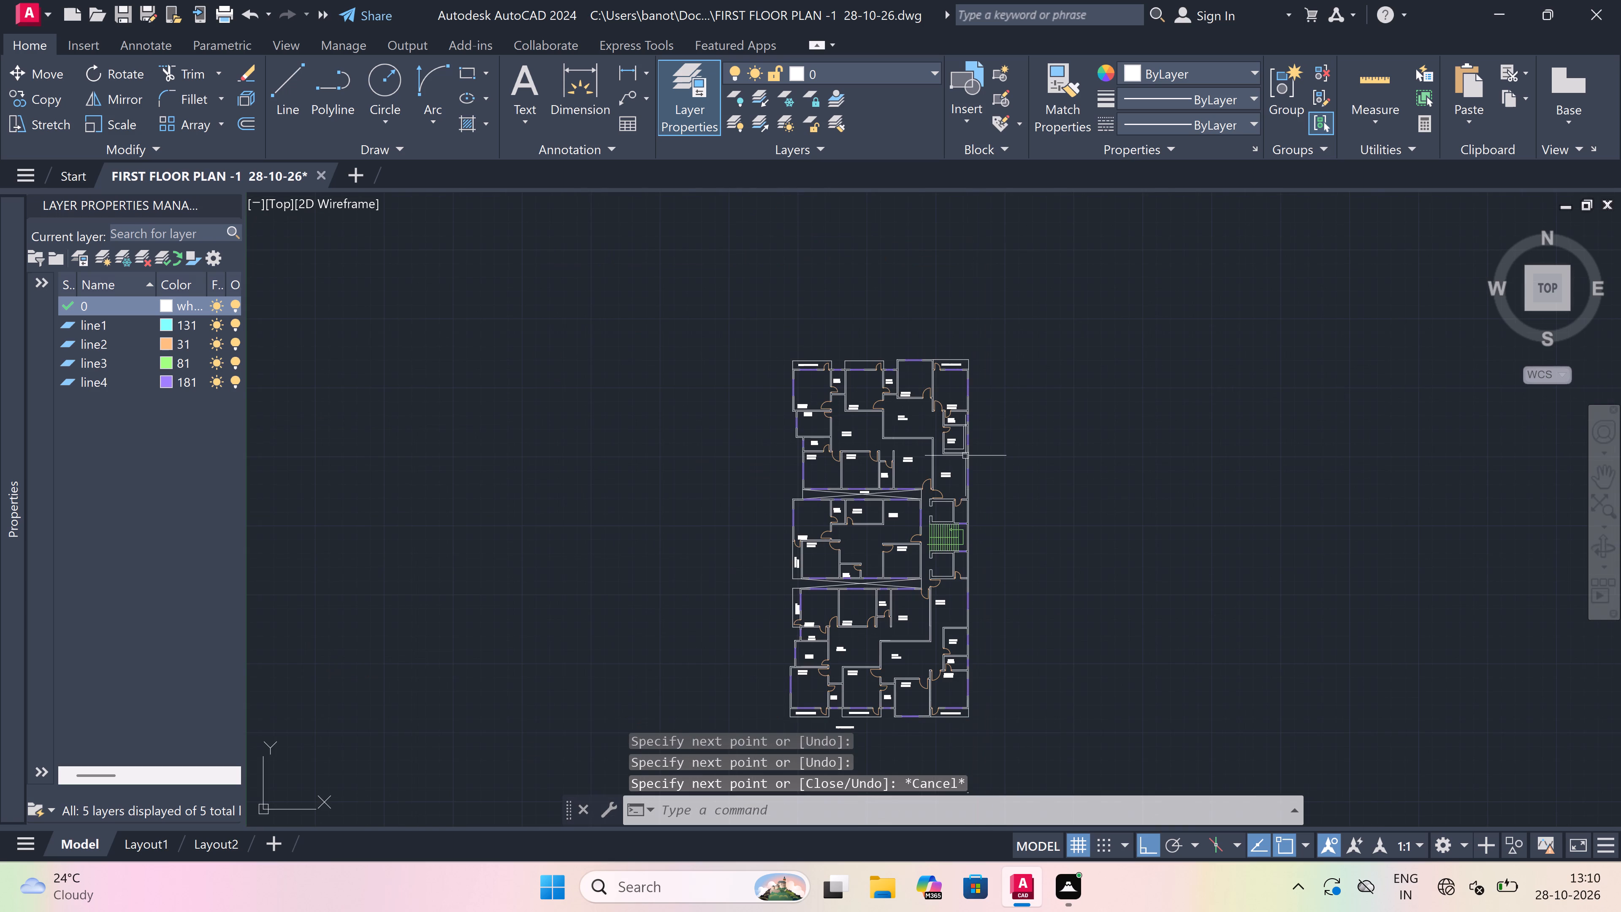
pyautogui.scroll(3, 871, 550)
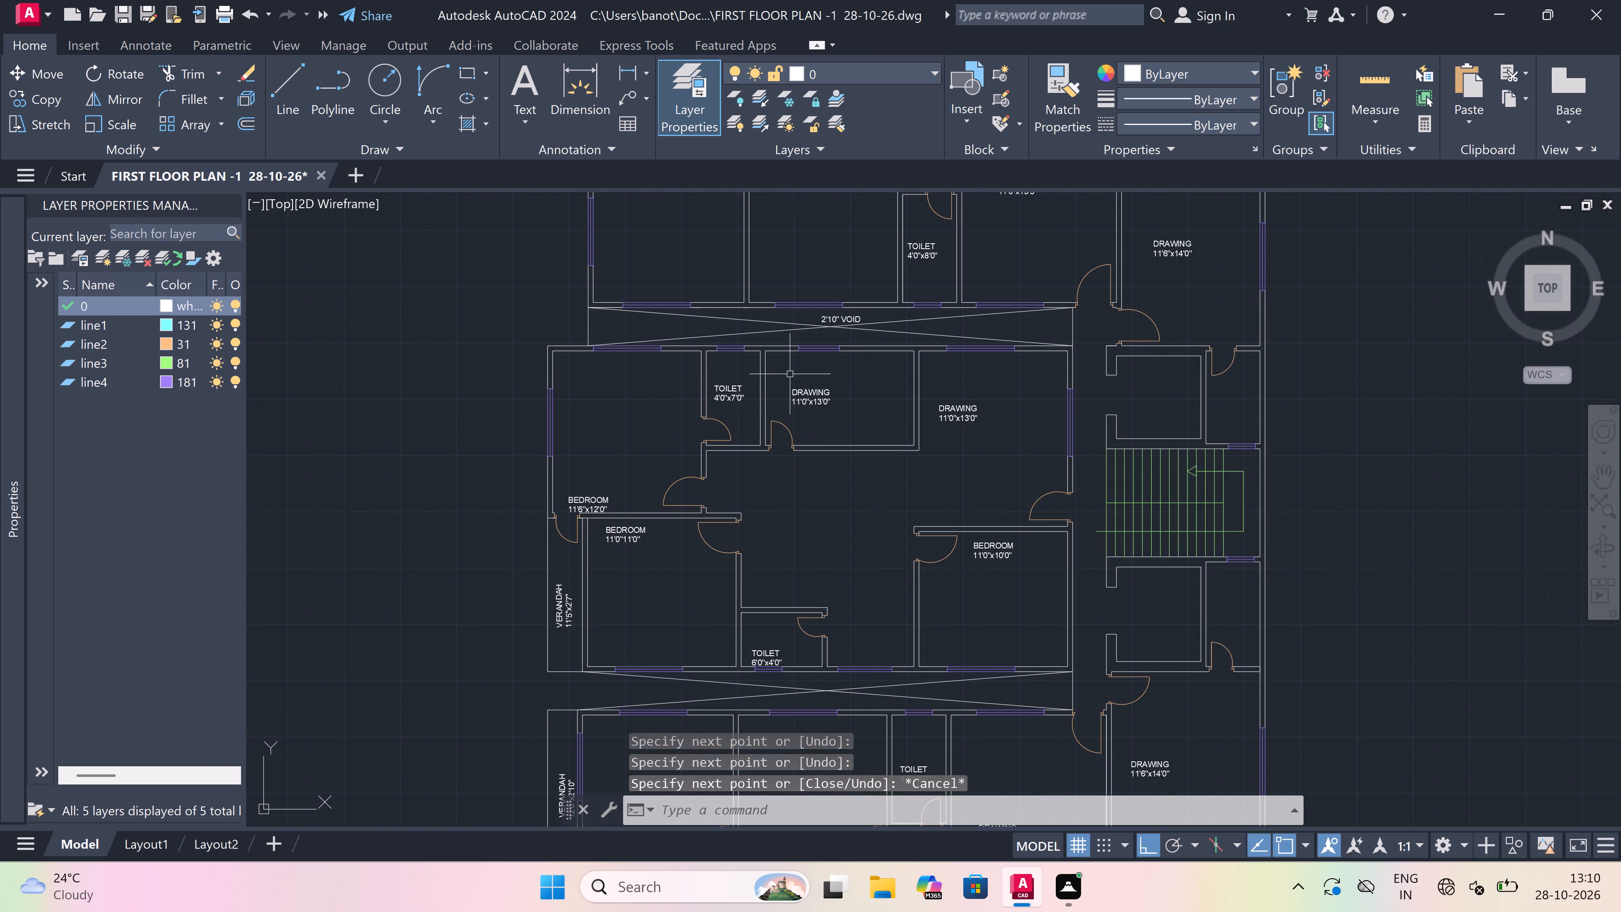
pyautogui.scroll(3, 793, 373)
pyautogui.tripleClick(825, 448)
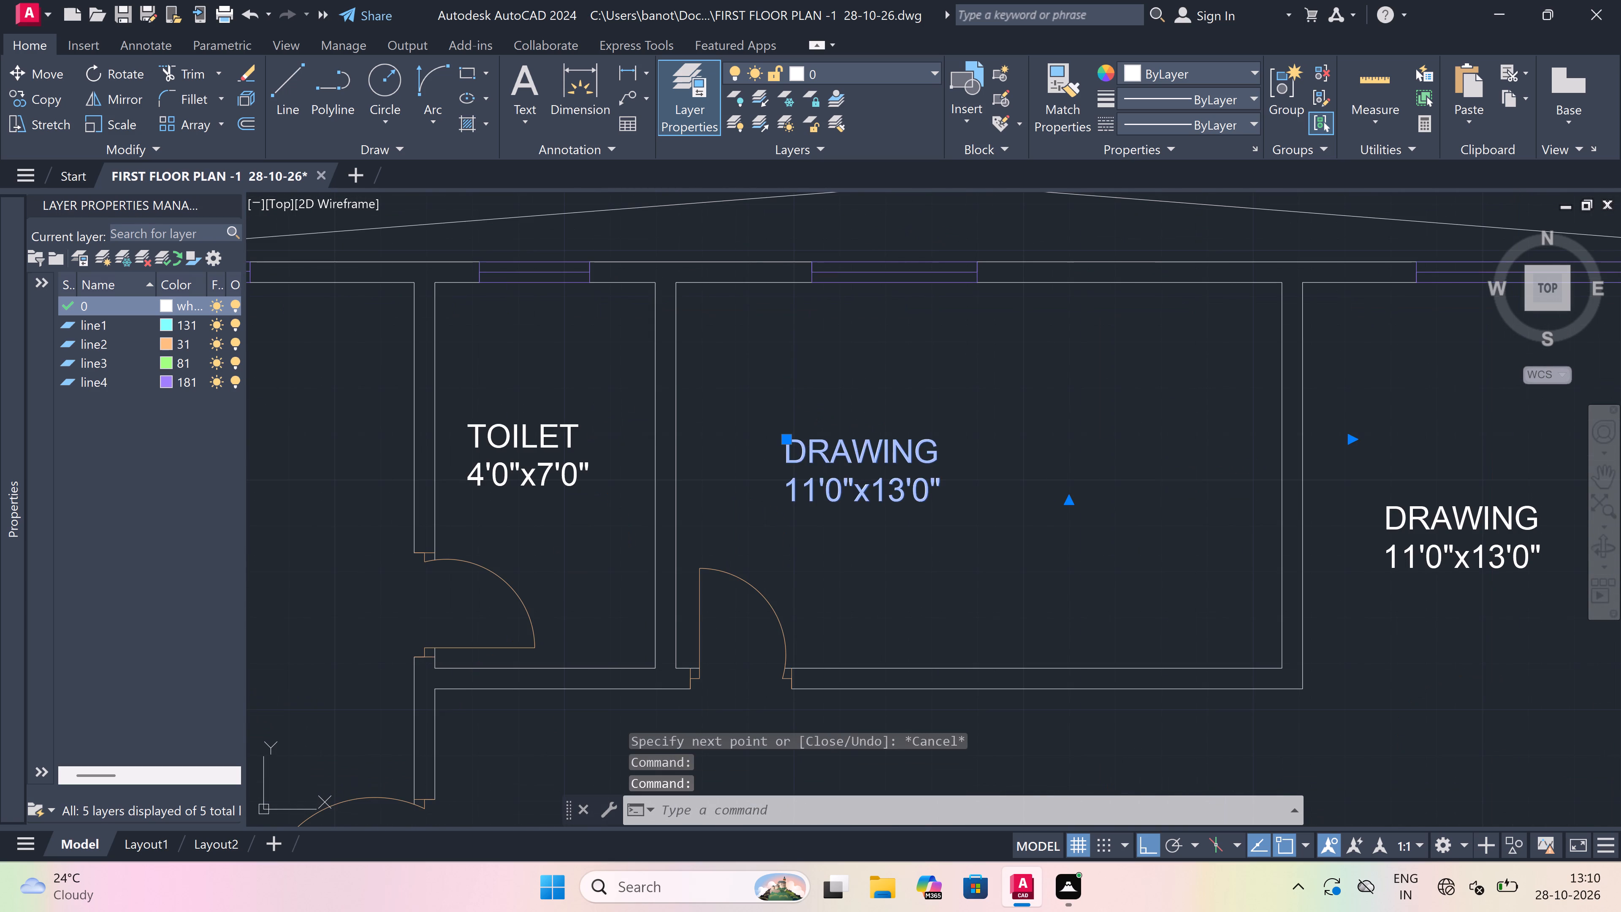
pyautogui.click(968, 456)
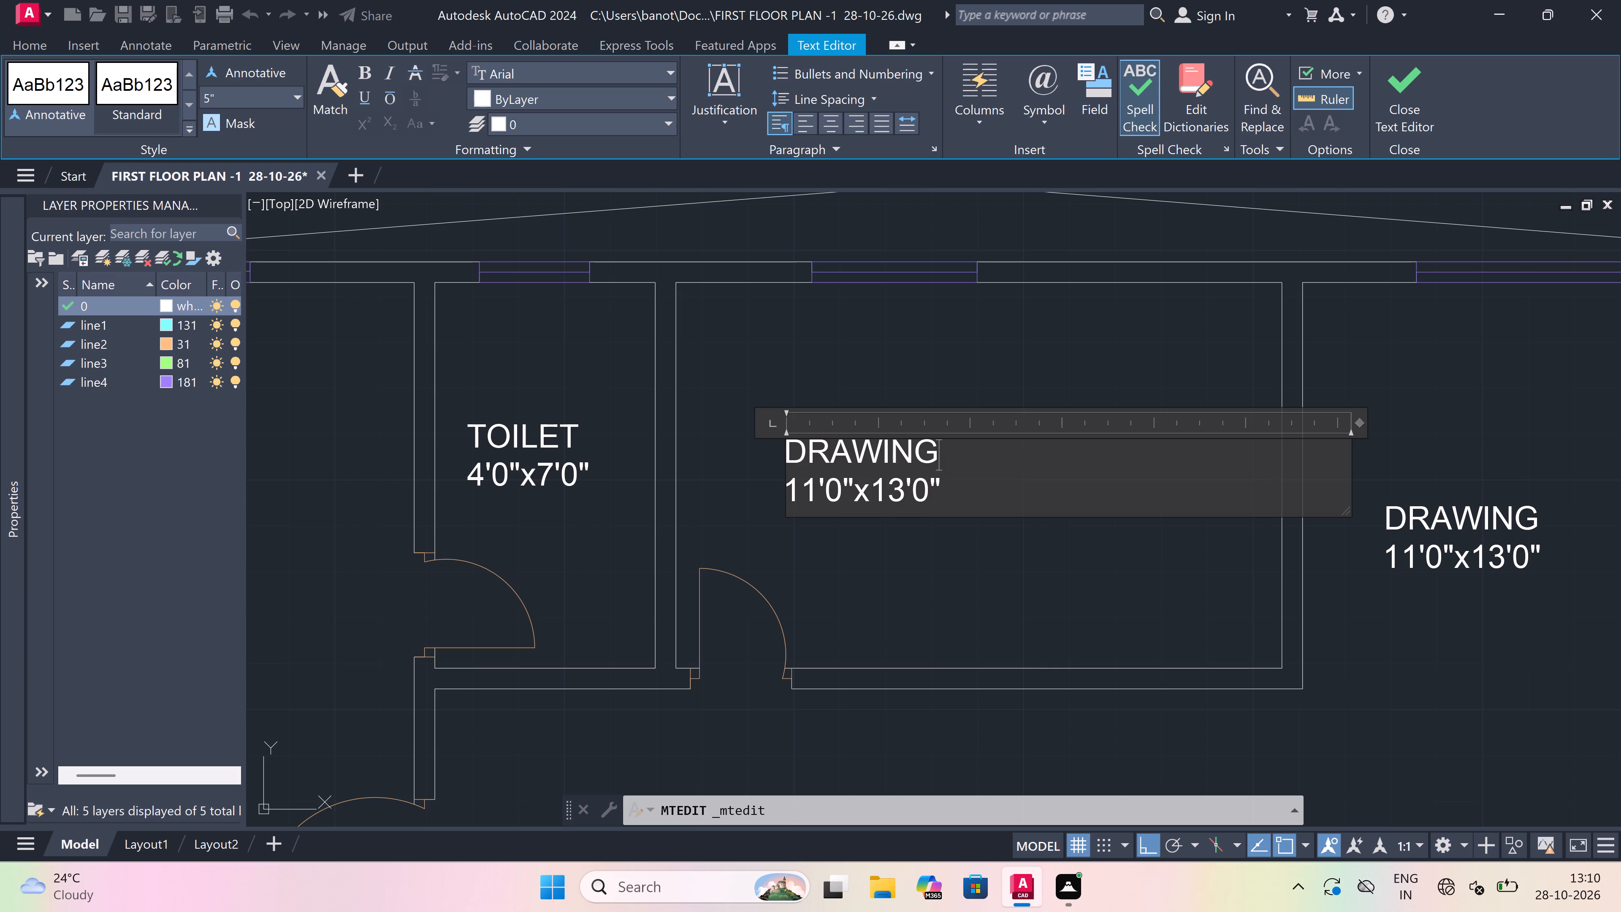
pyautogui.press('BackSpace')
pyautogui.press('BackSpace')
pyautogui.press('BackSpace')
pyautogui.press('BackSpace')
pyautogui.press('BackSpace')
pyautogui.press('BackSpace')
pyautogui.press('BackSpace')
pyautogui.press('BackSpace')
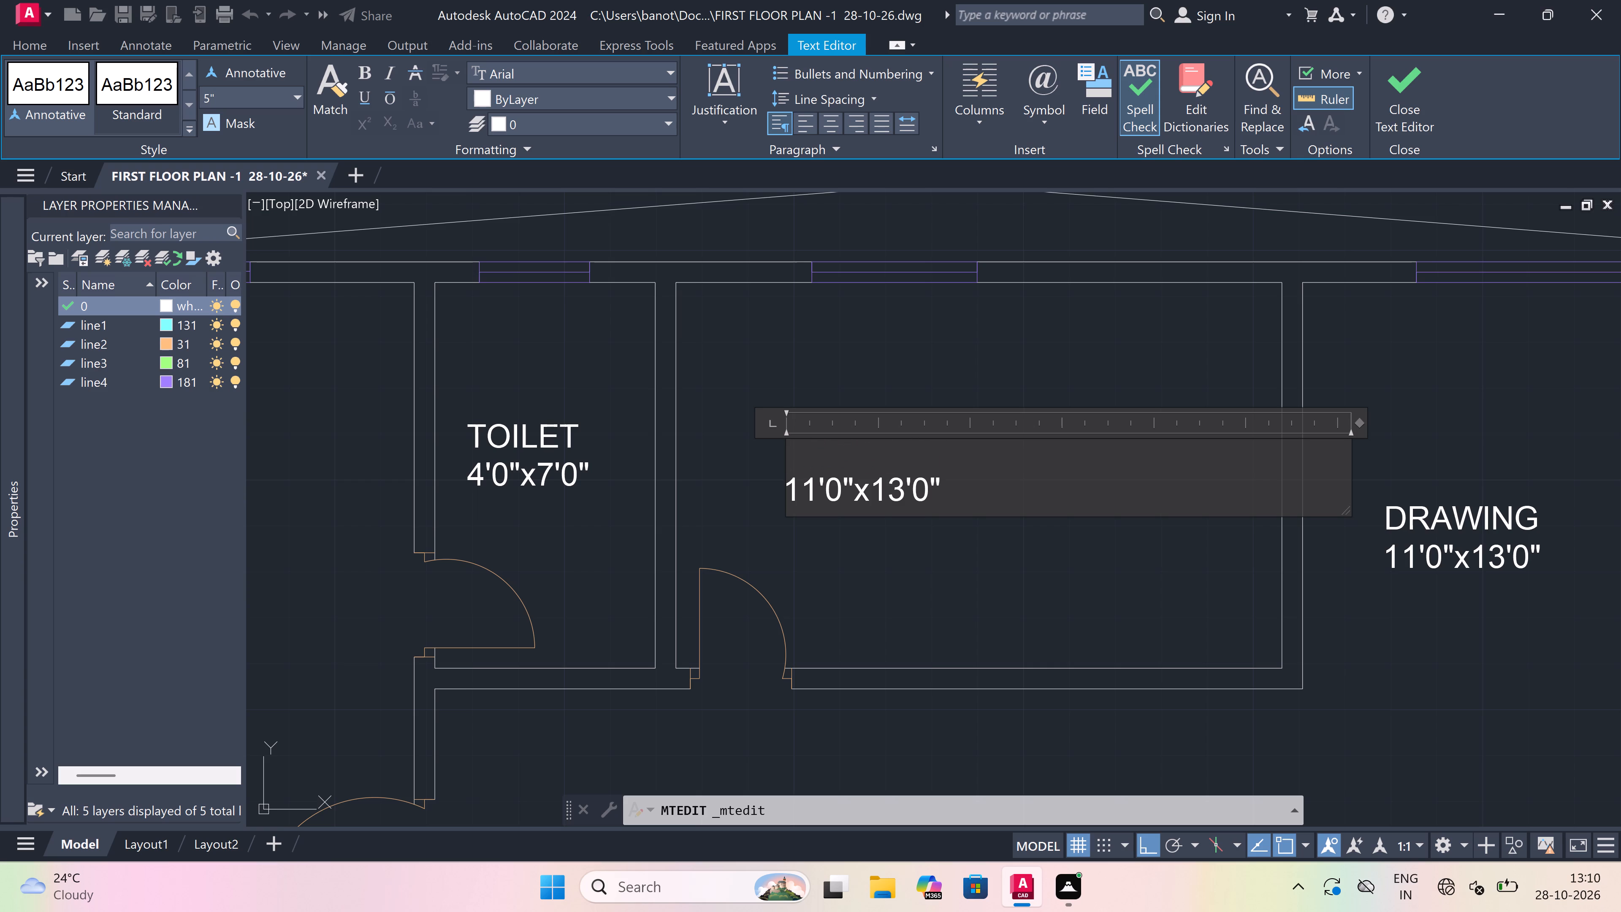
pyautogui.write('KITHEN')
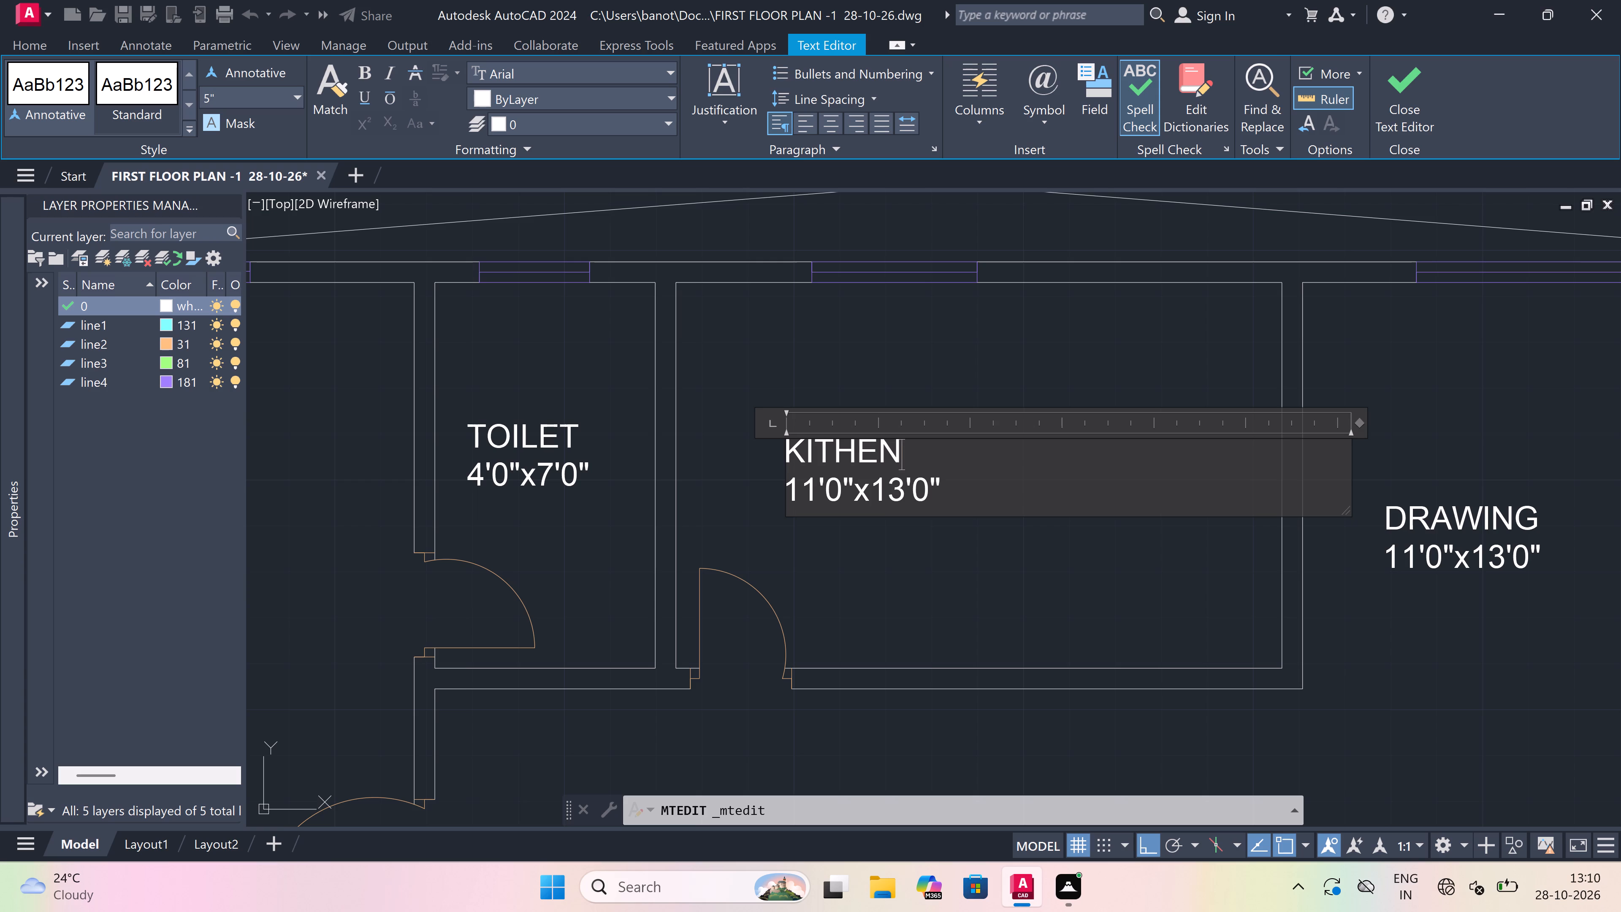
pyautogui.click(965, 553)
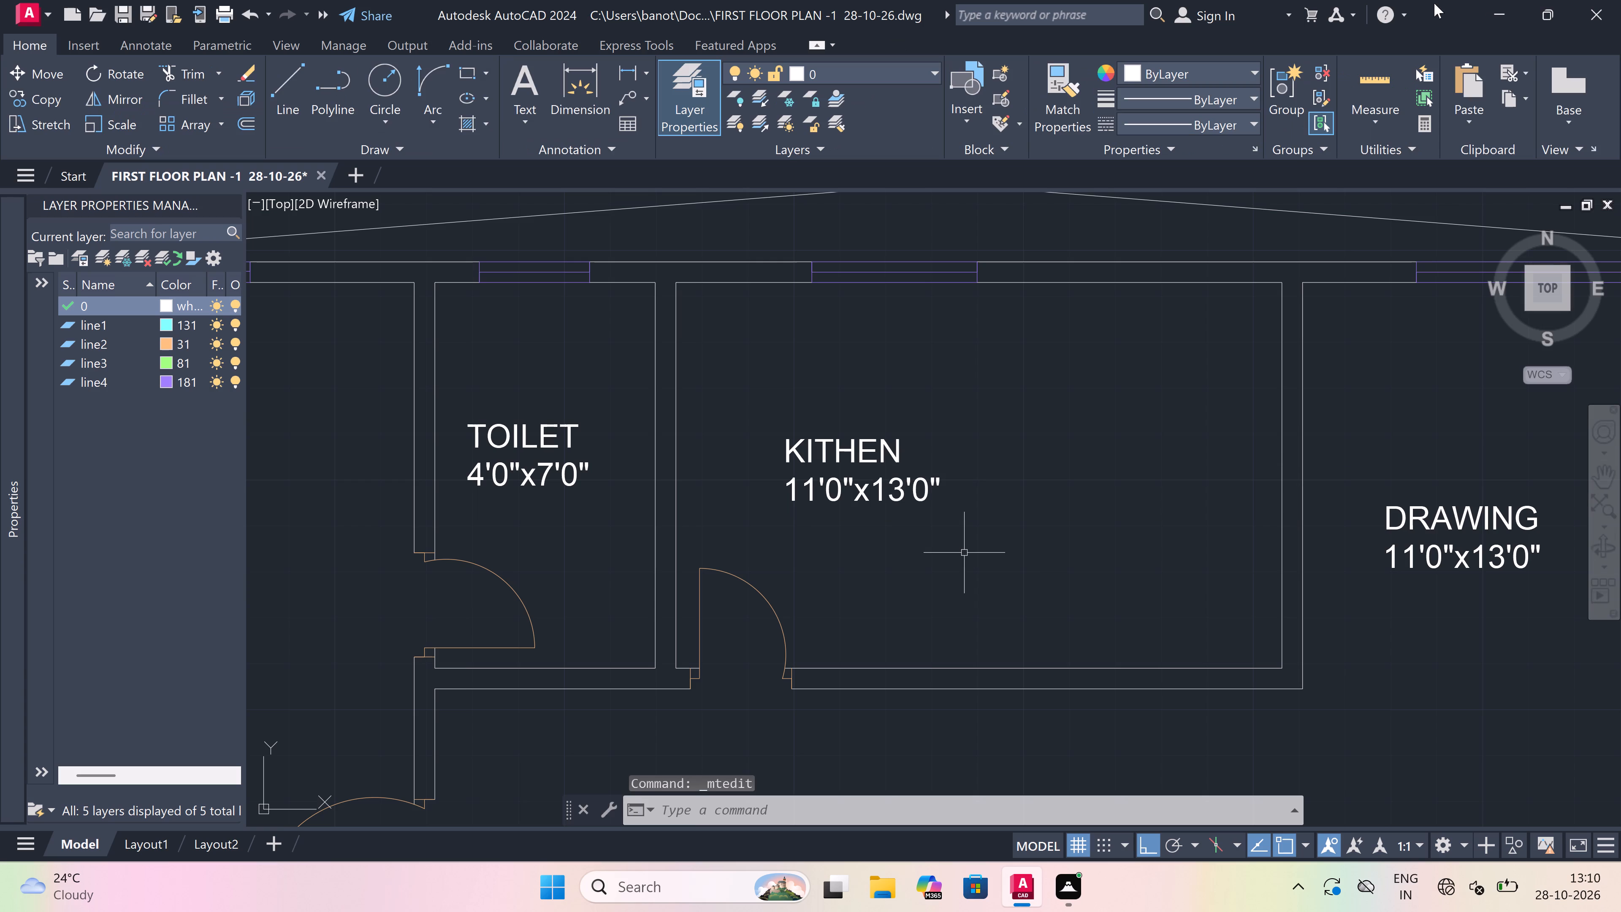
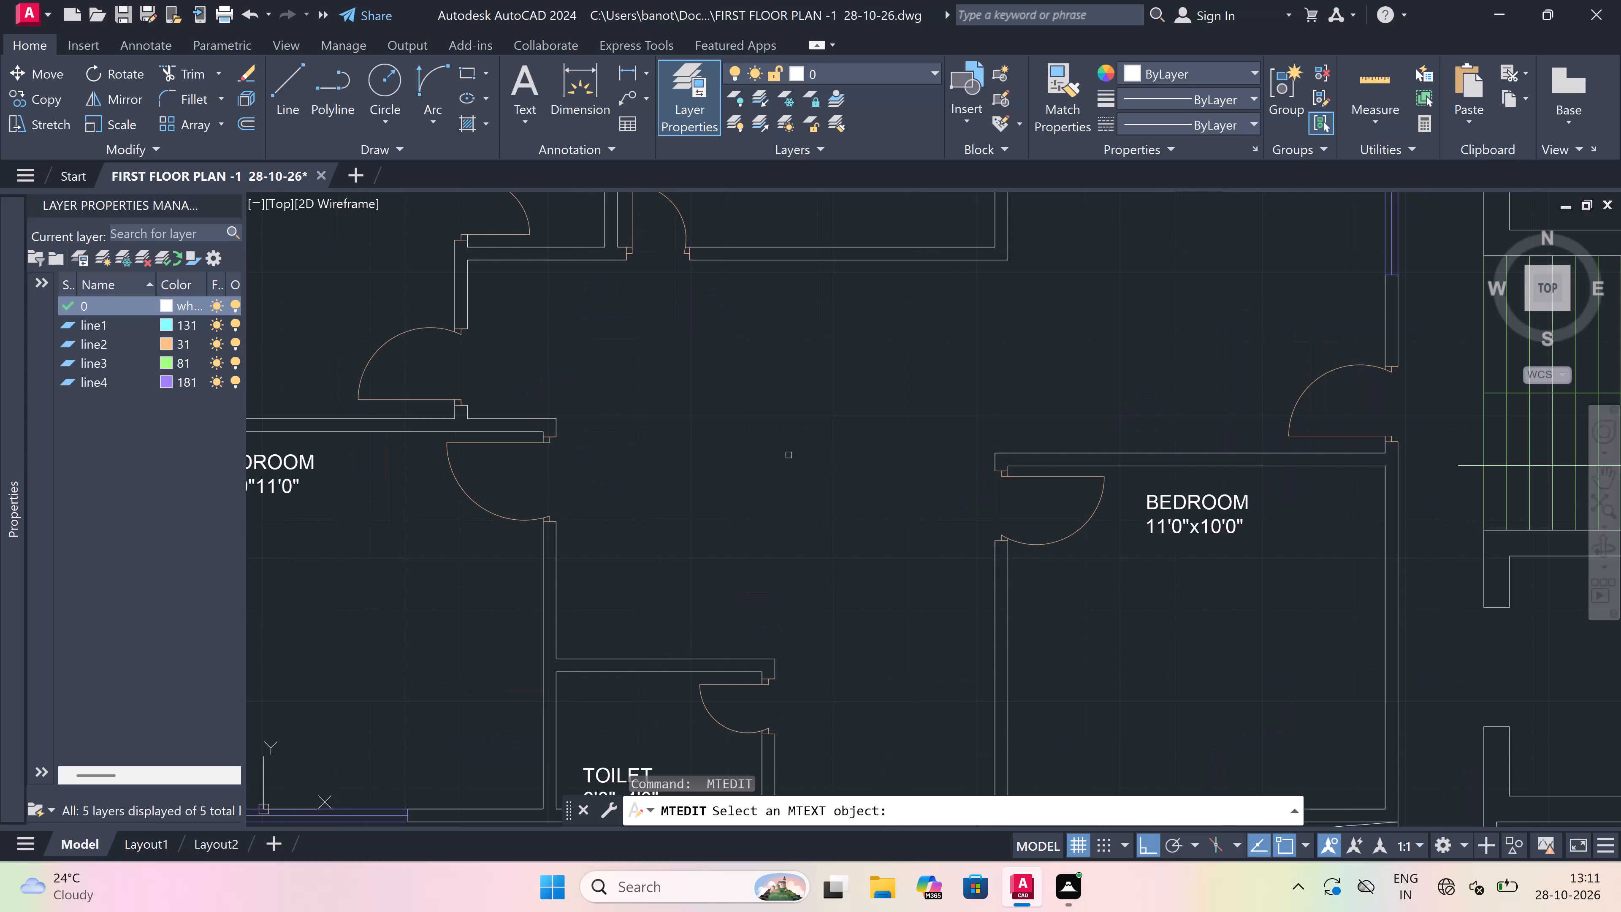
# Look over the whole first floor plan and the middle unit's rooms.
pyautogui.press('Escape')
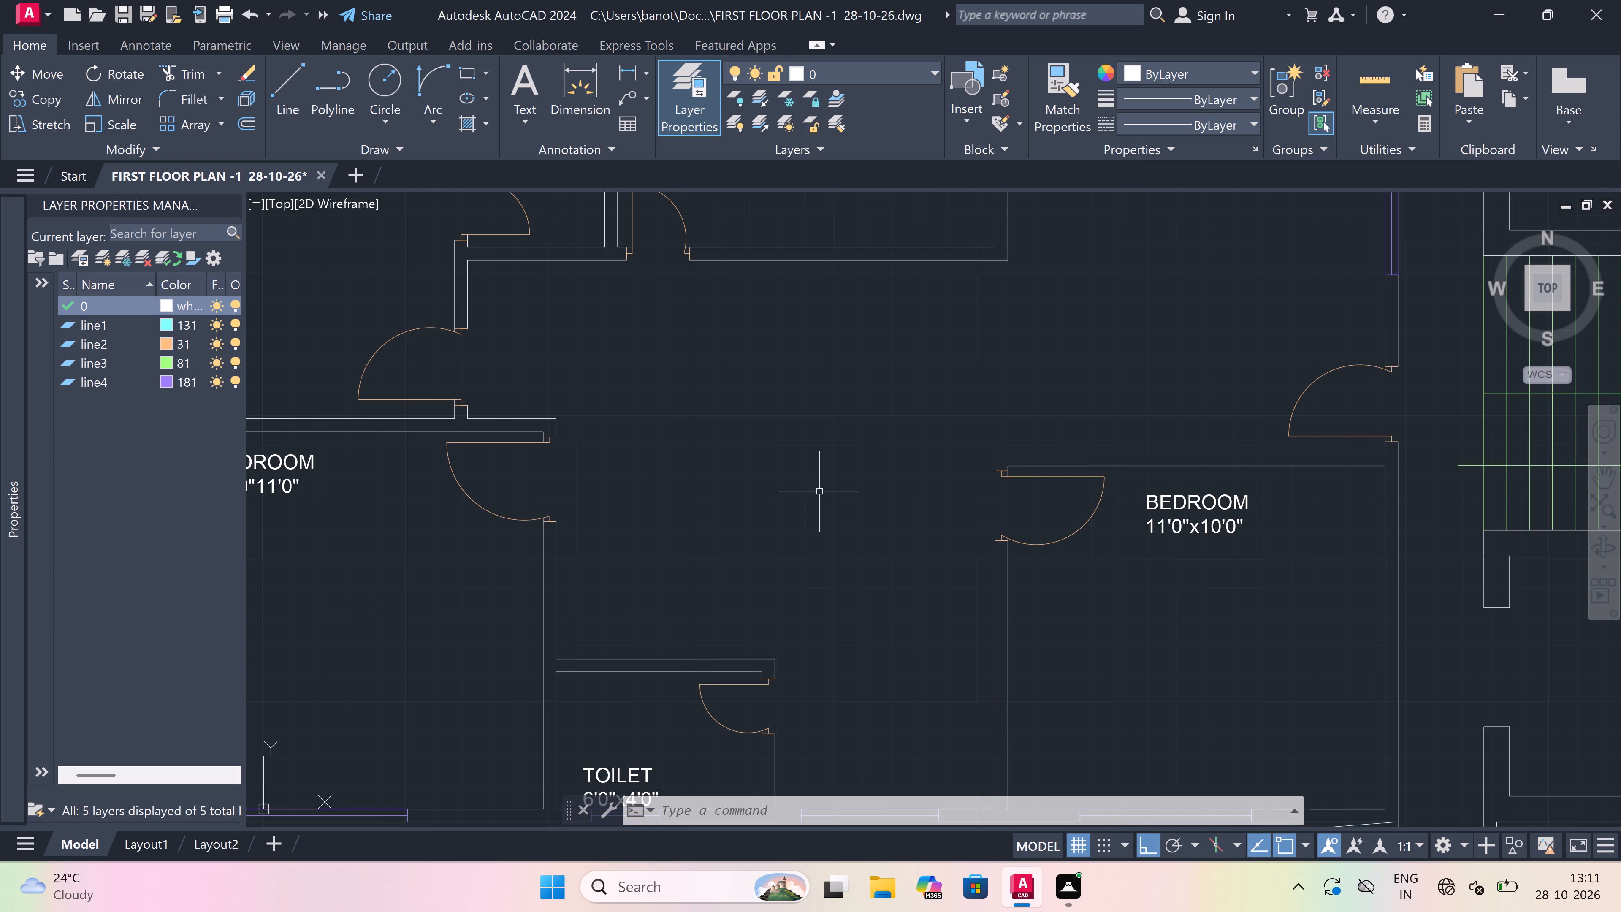
pyautogui.scroll(-1, 819, 491)
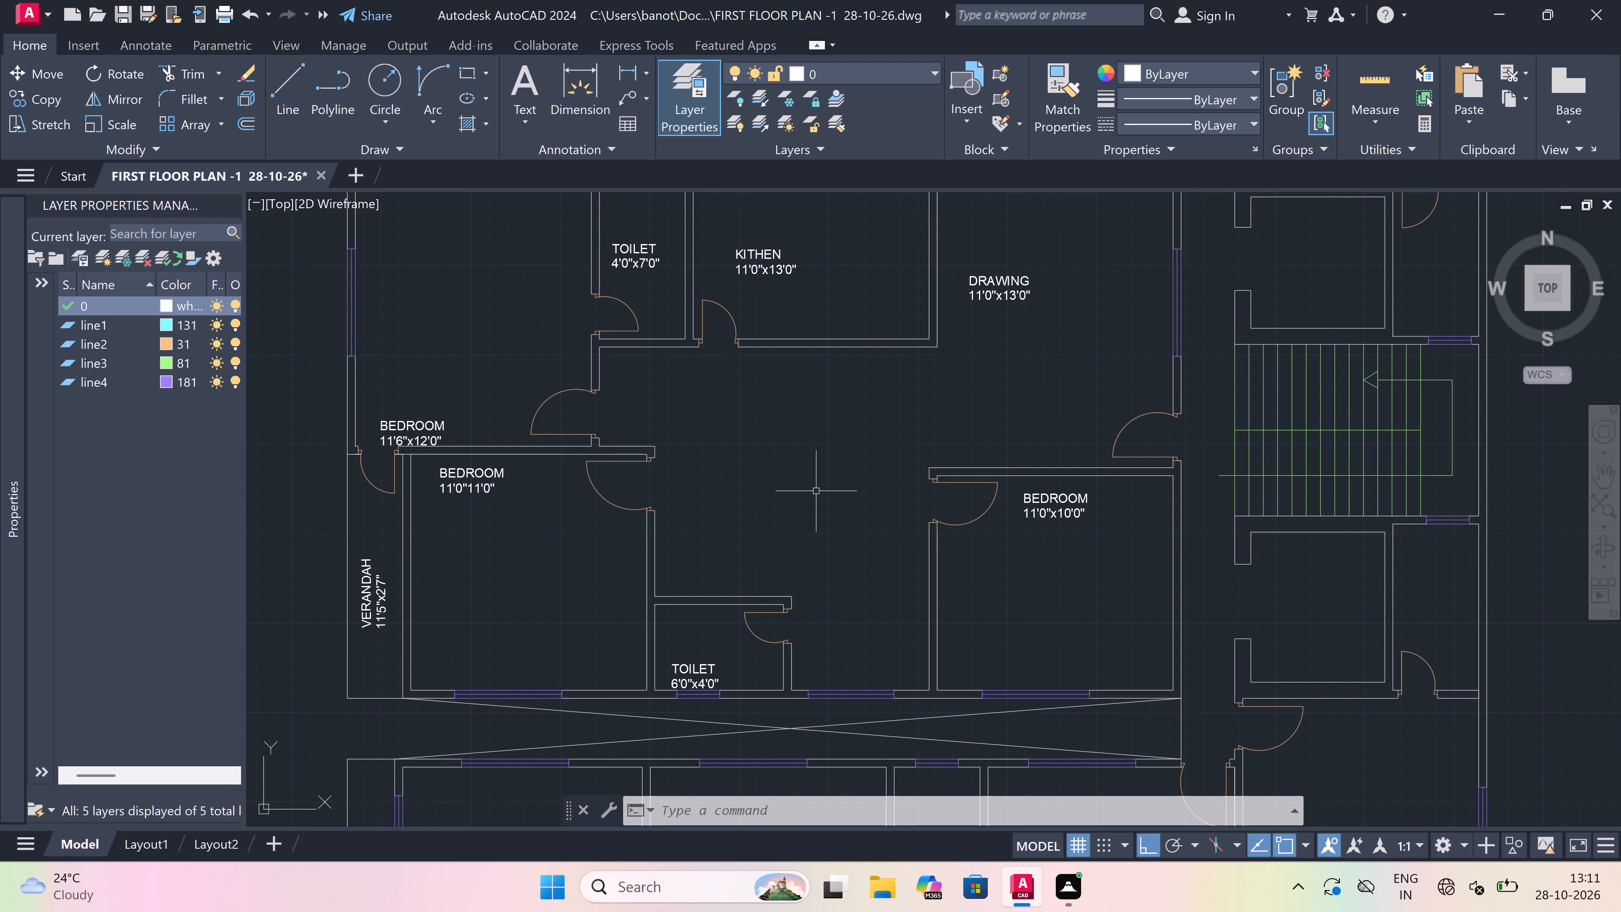
pyautogui.scroll(-1, 816, 491)
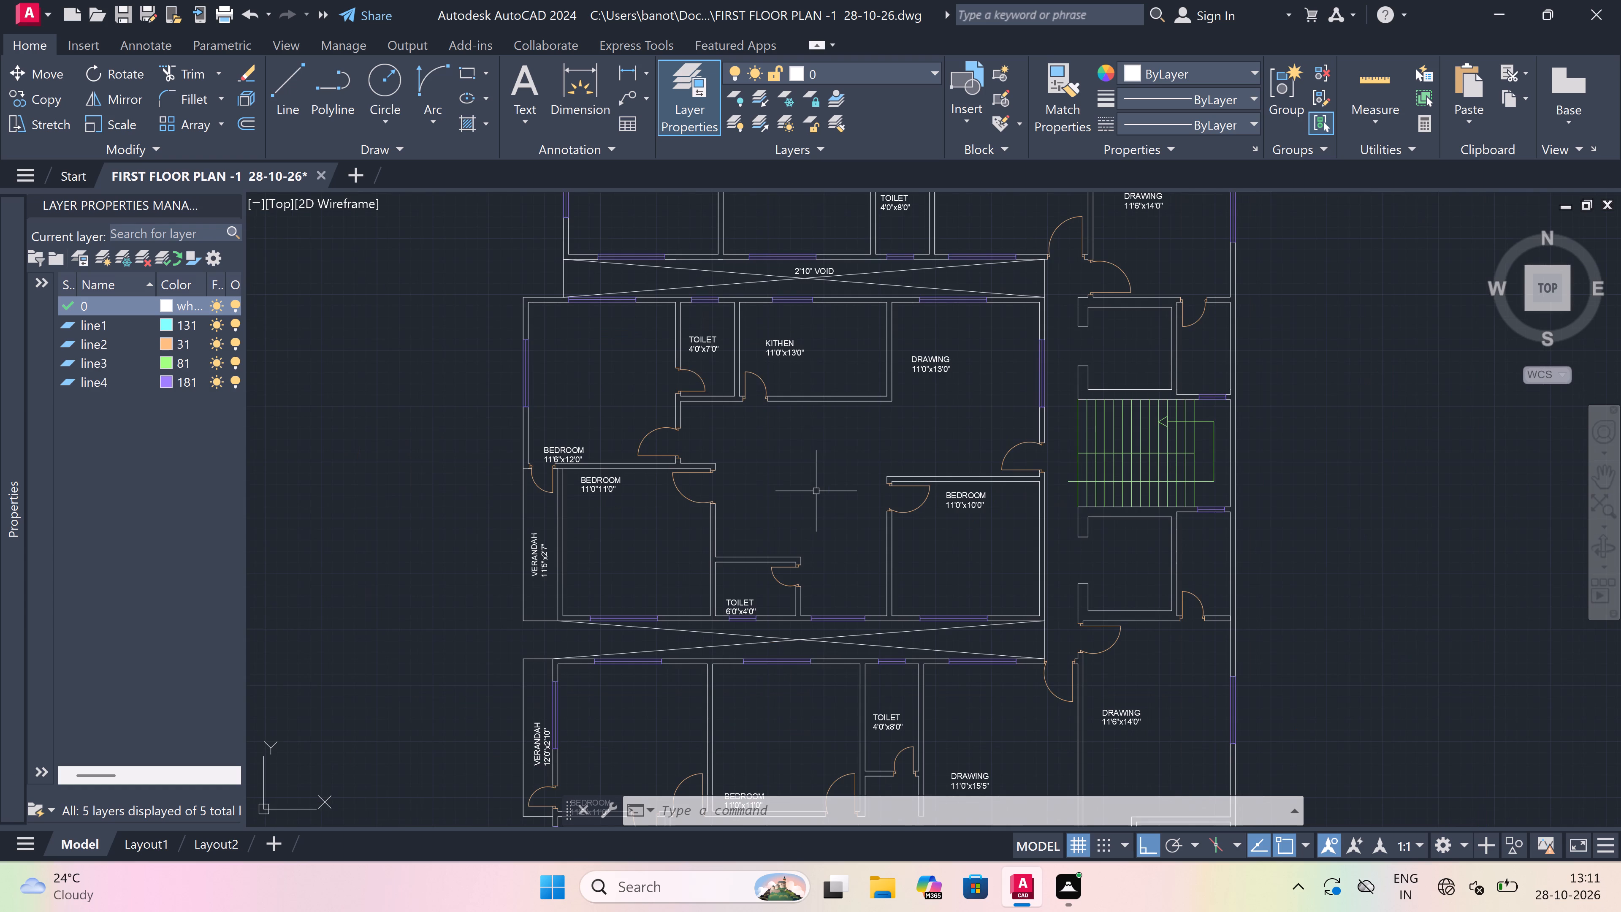
pyautogui.scroll(-2, 816, 491)
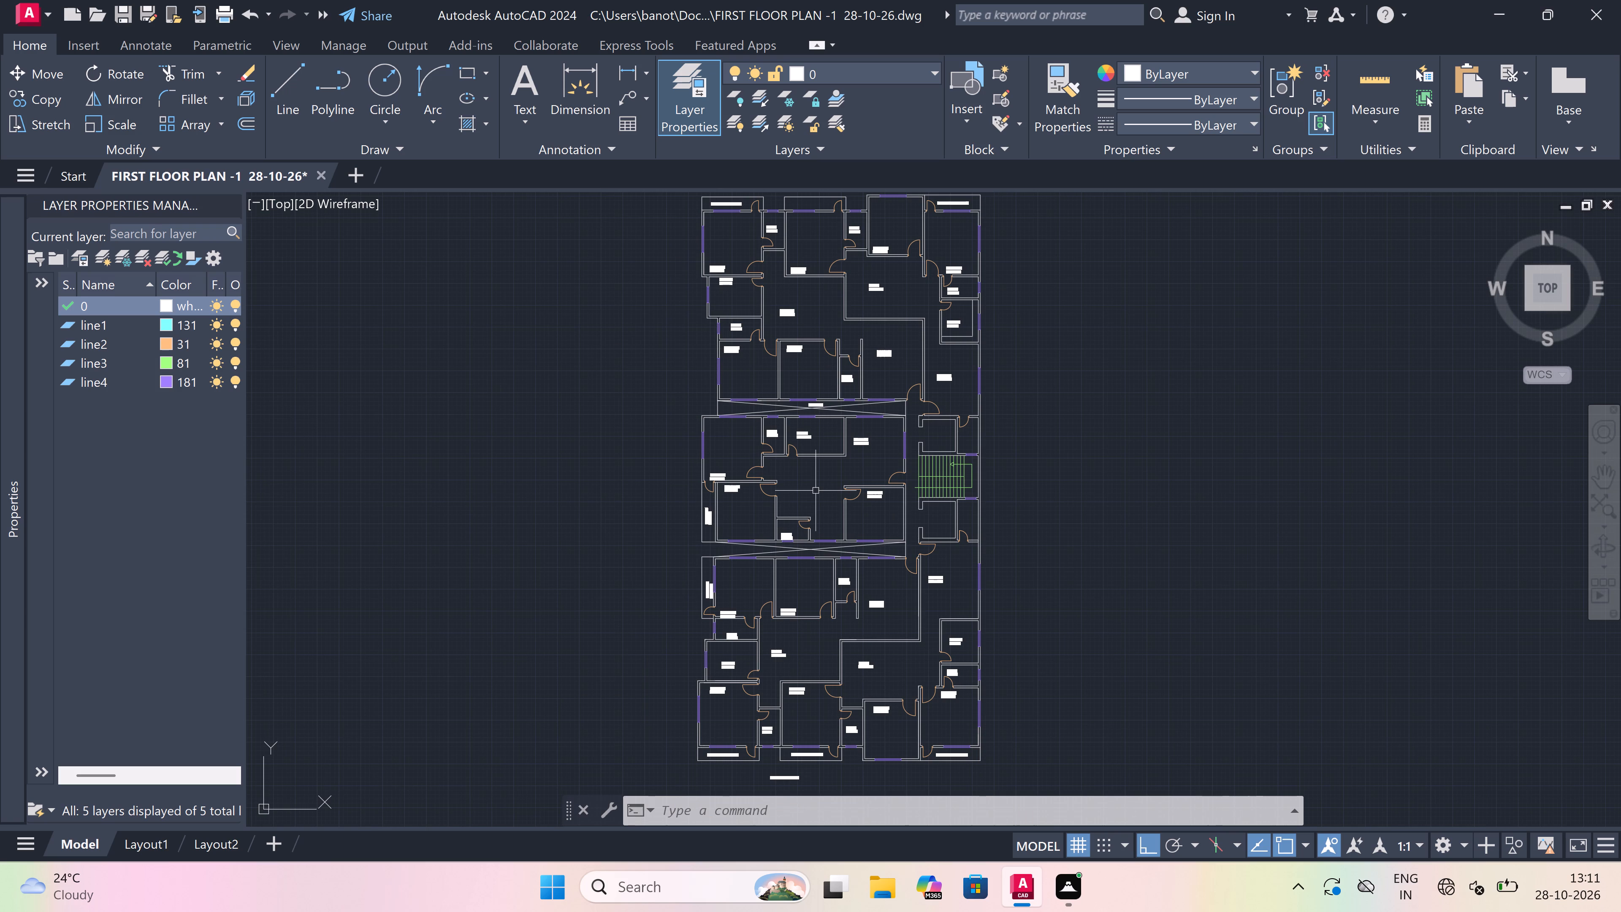
pyautogui.scroll(-1, 816, 491)
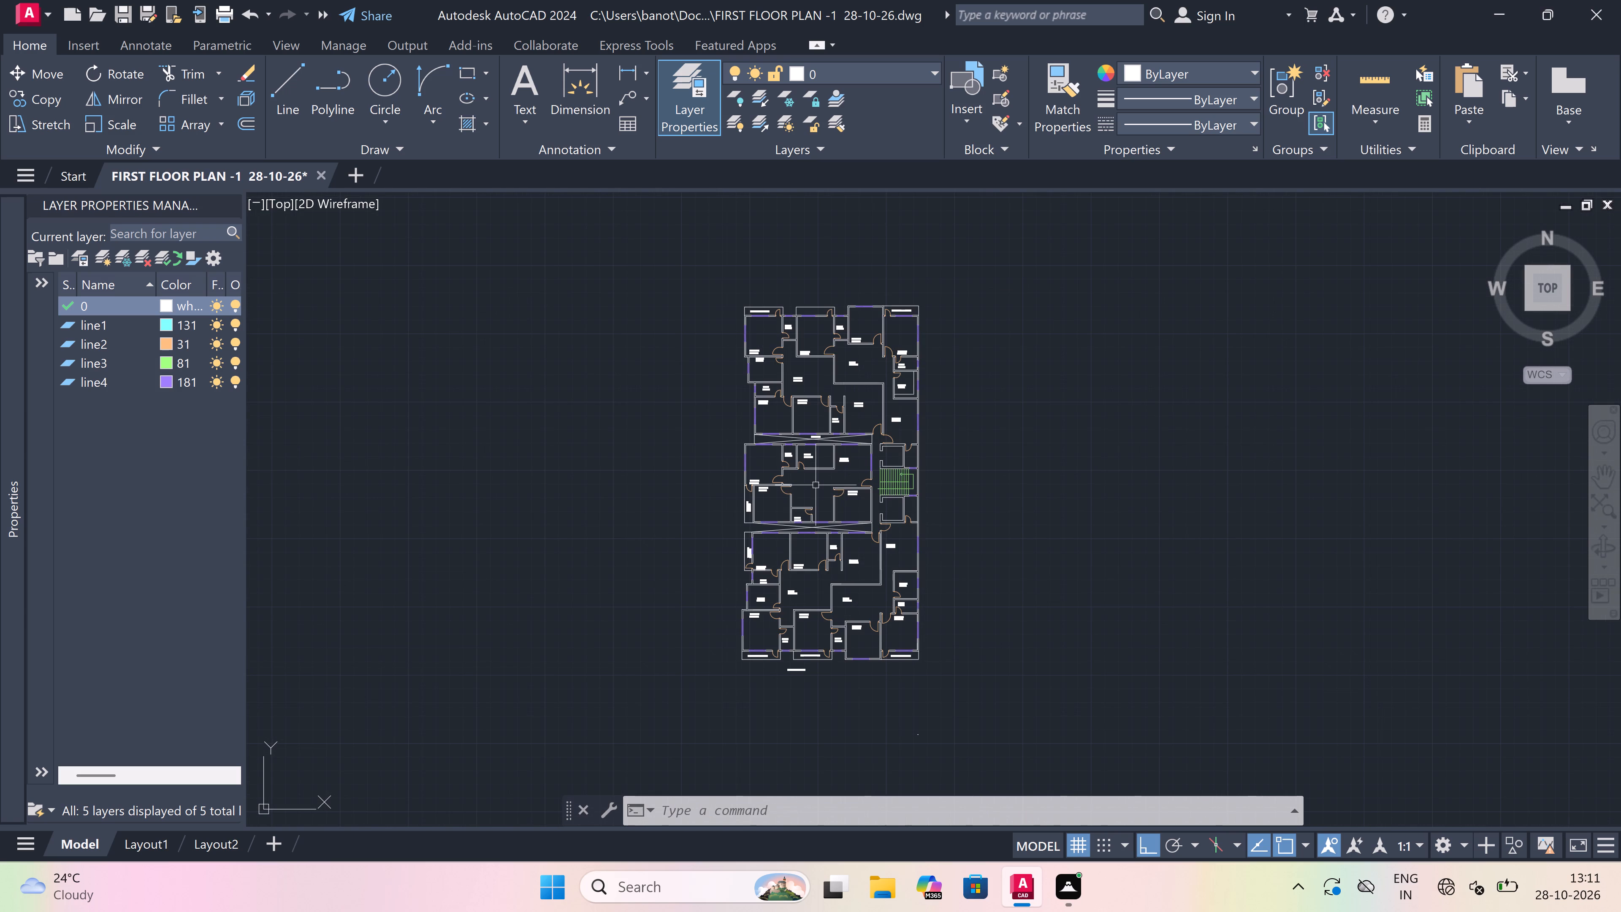
pyautogui.scroll(2, 814, 451)
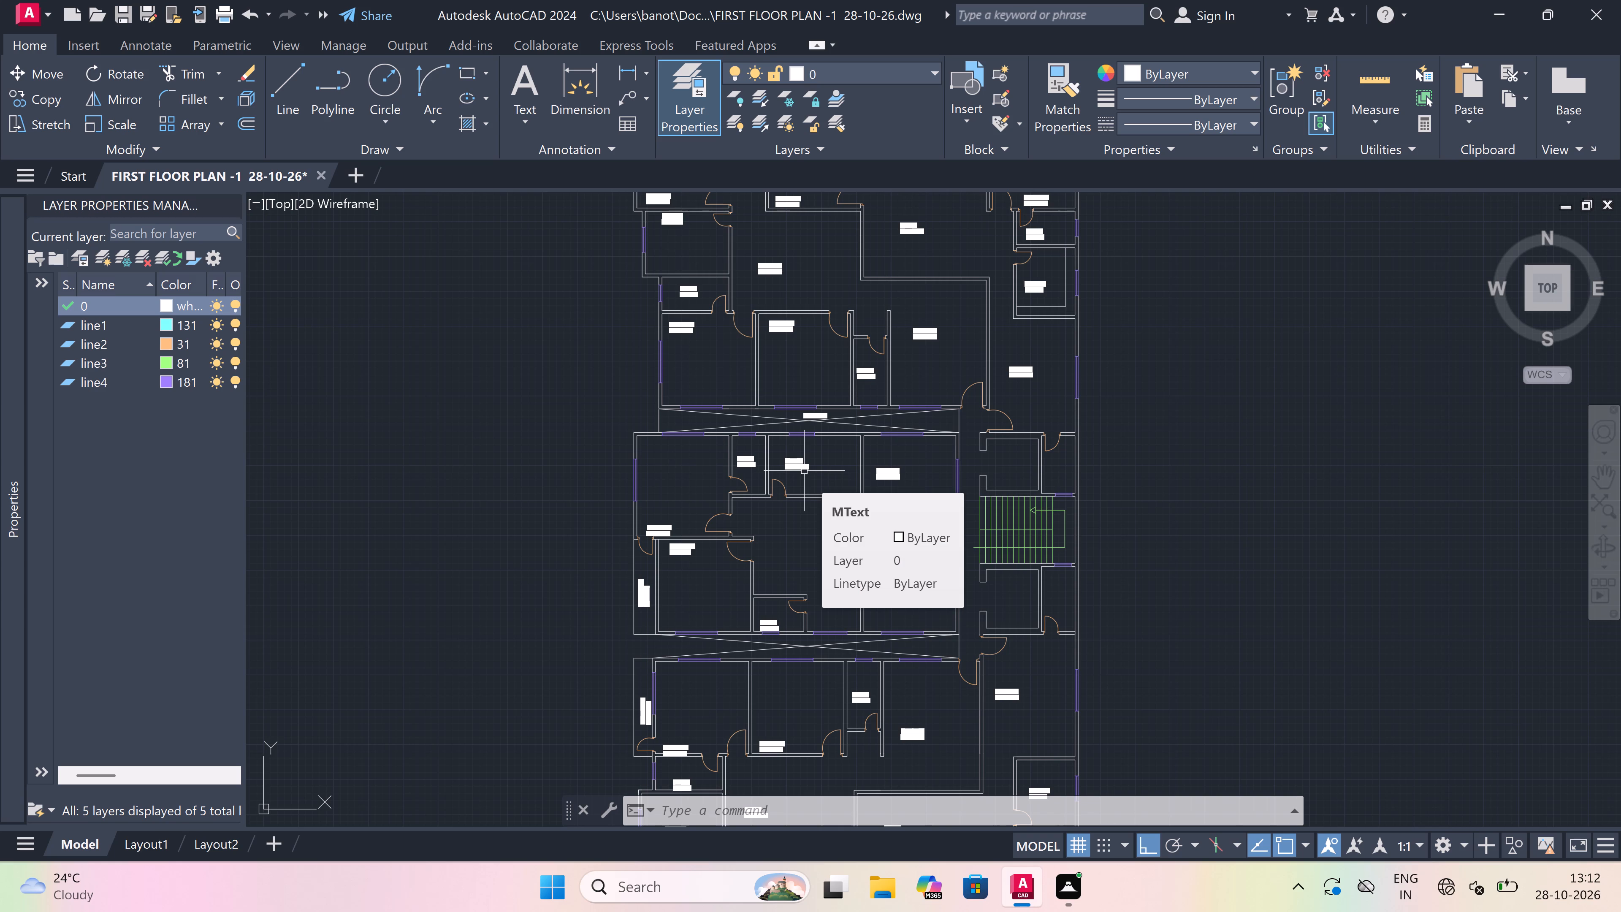
pyautogui.scroll(-1, 804, 471)
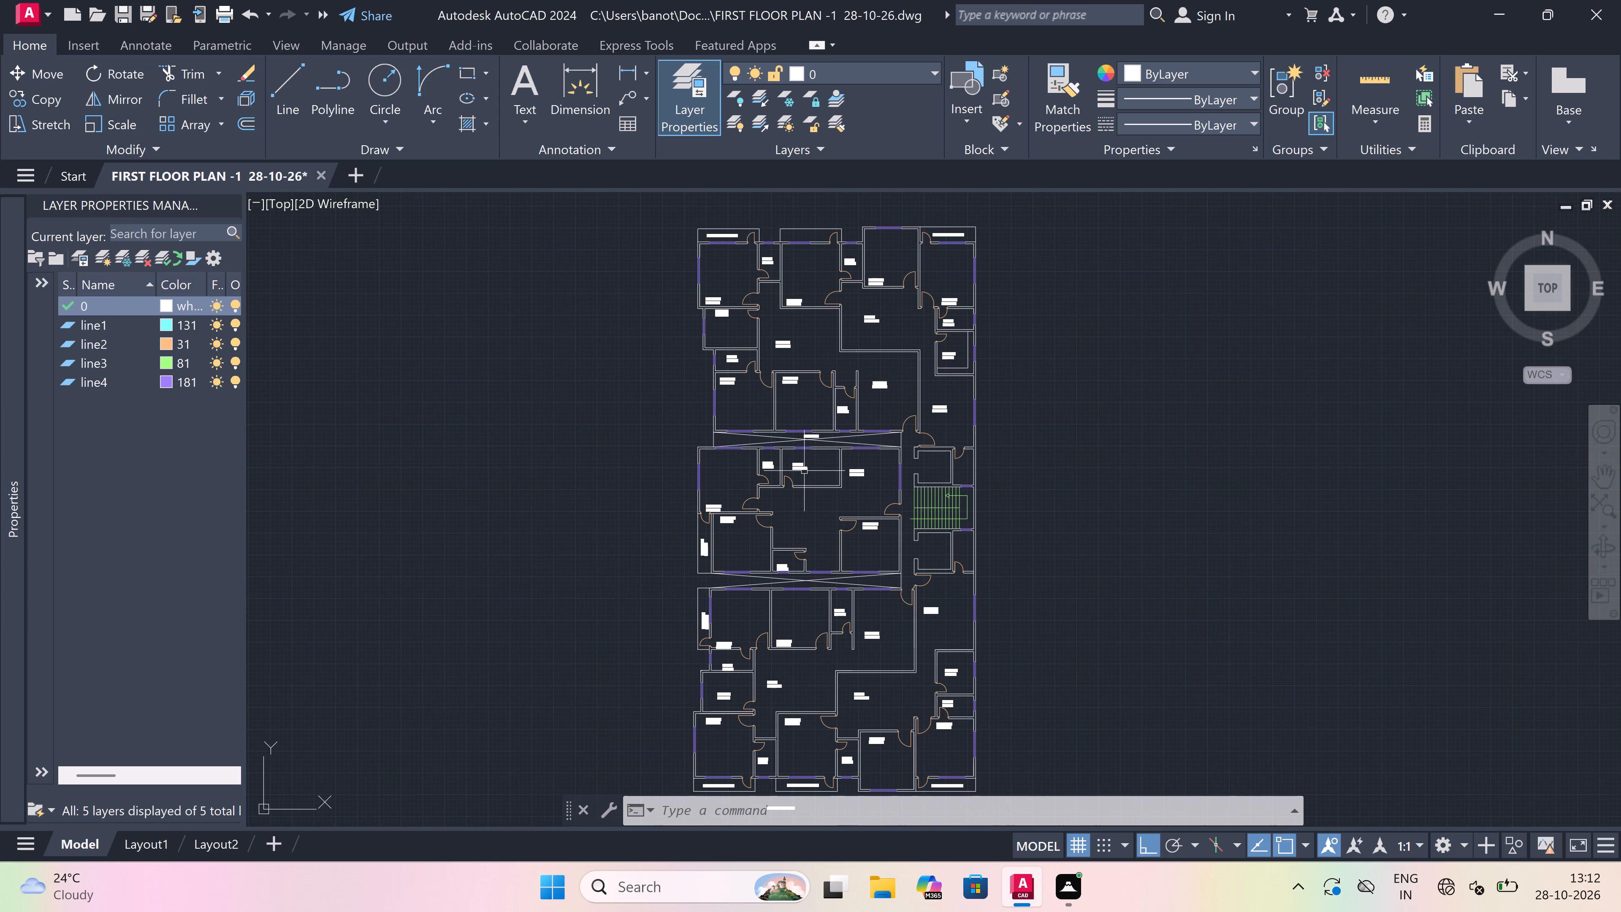
pyautogui.scroll(-1, 804, 471)
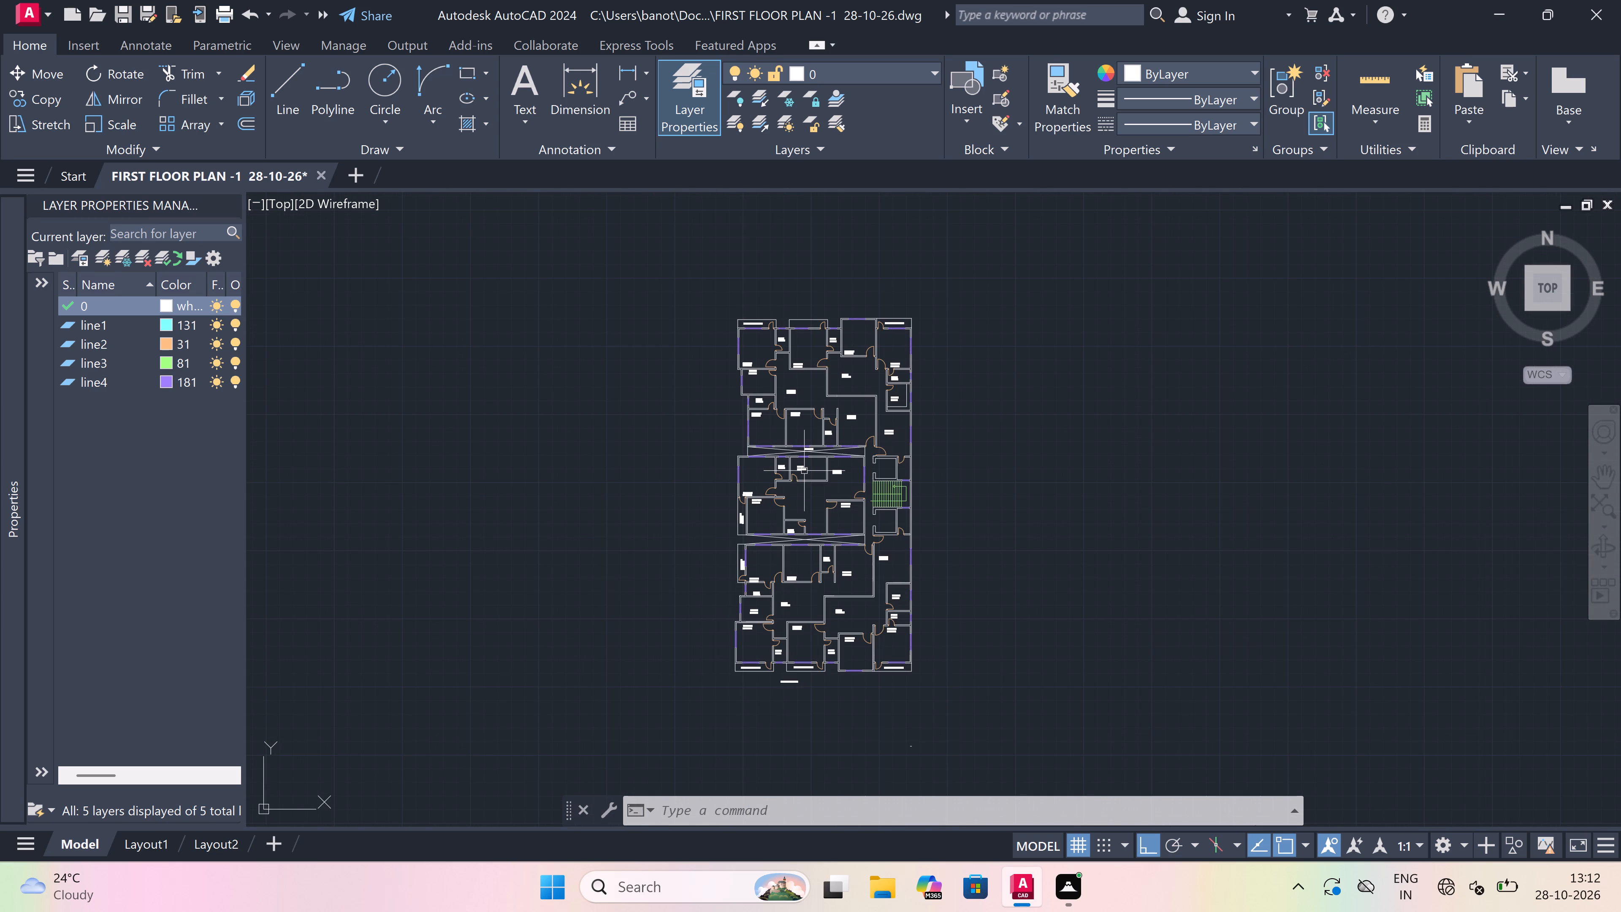
pyautogui.scroll(1, 804, 471)
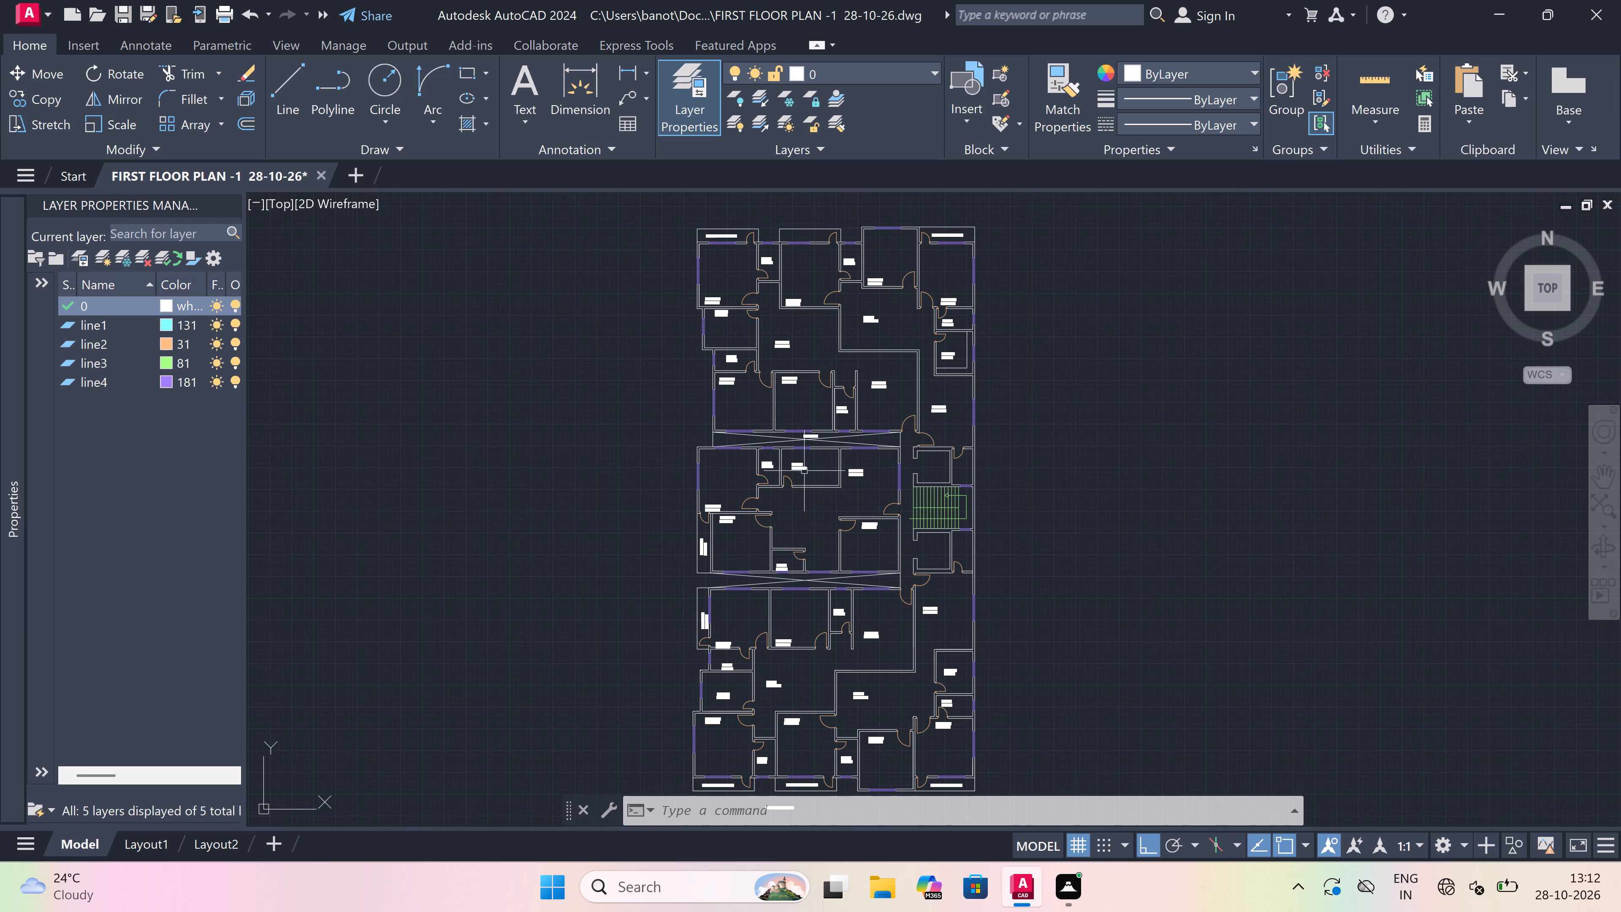
pyautogui.scroll(-1, 804, 471)
pyautogui.scroll(1, 804, 471)
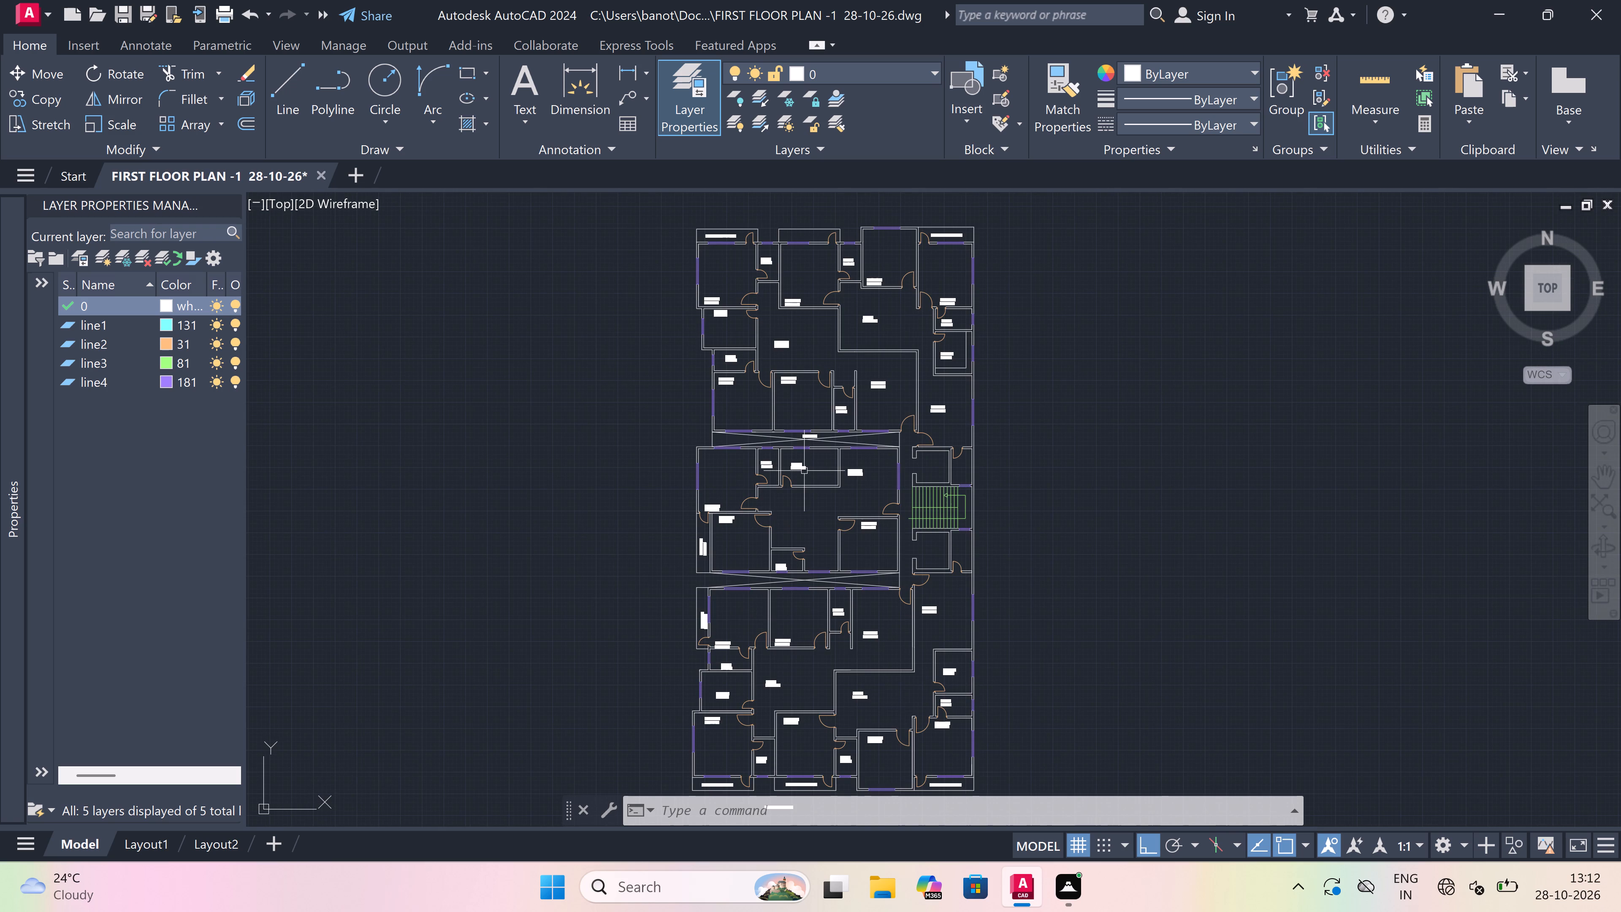
pyautogui.scroll(2, 804, 471)
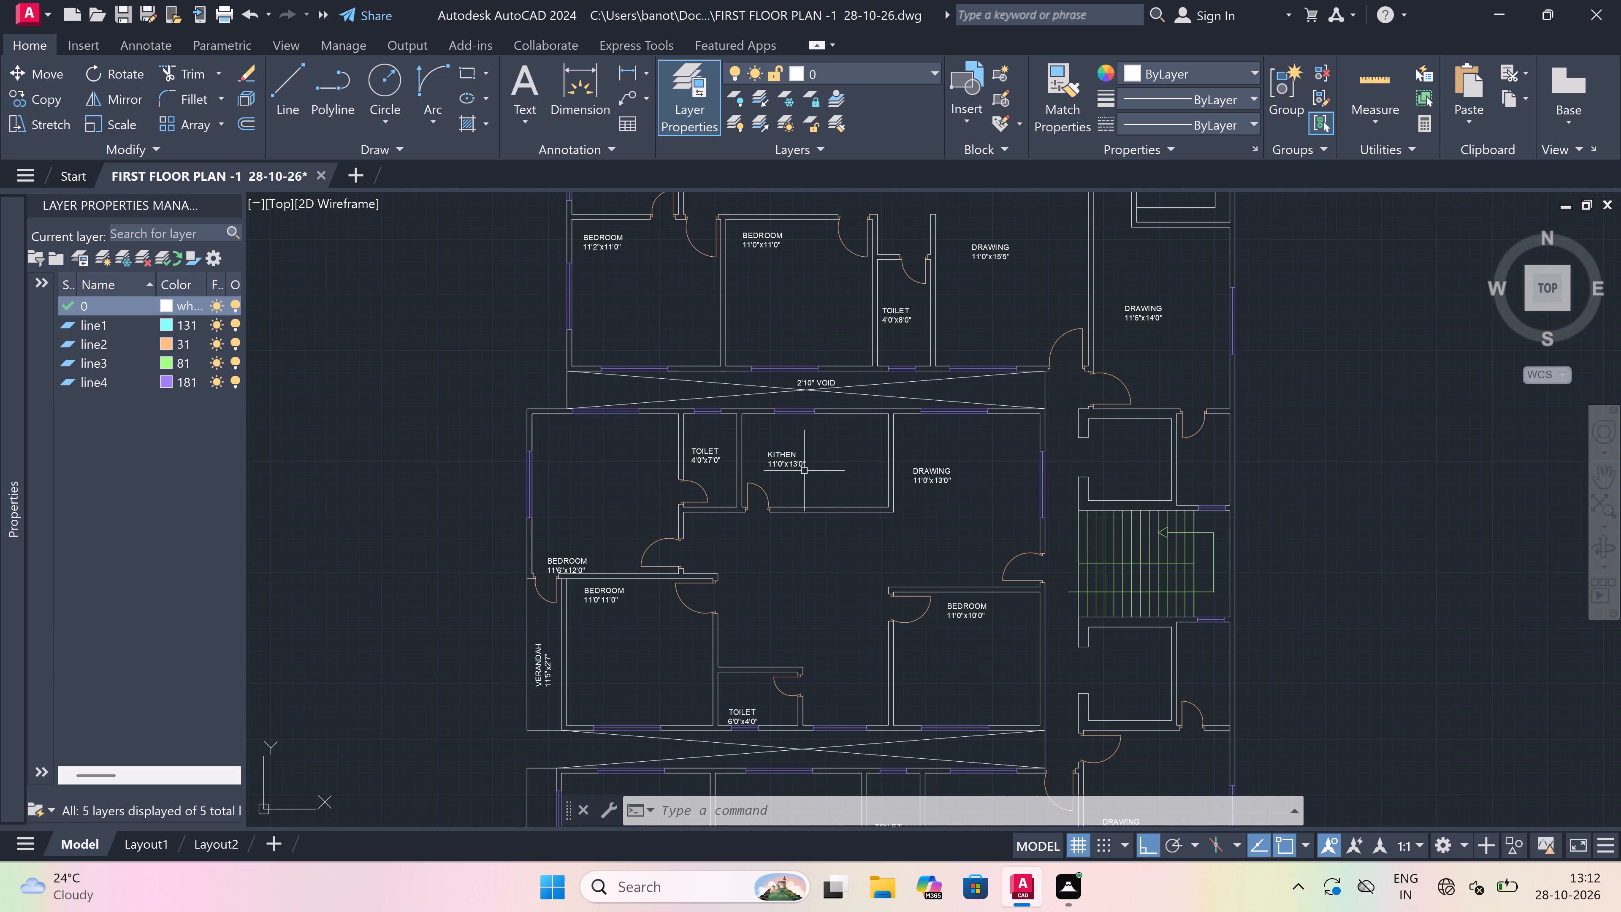
pyautogui.scroll(-1, 804, 471)
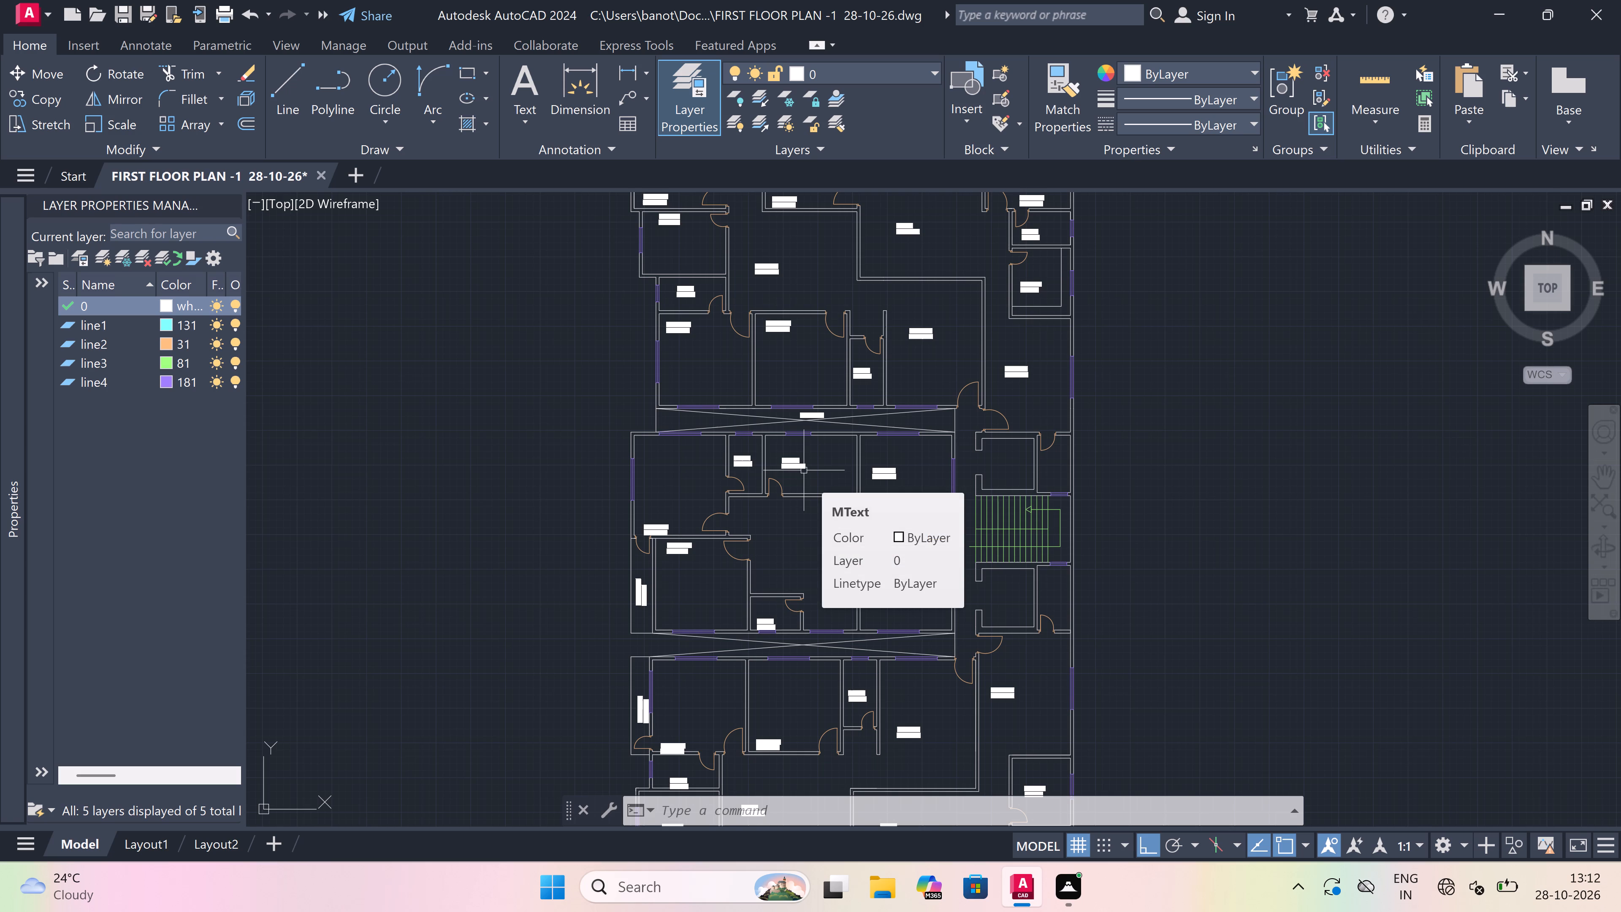
pyautogui.scroll(1, 804, 470)
pyautogui.scroll(-3, 804, 470)
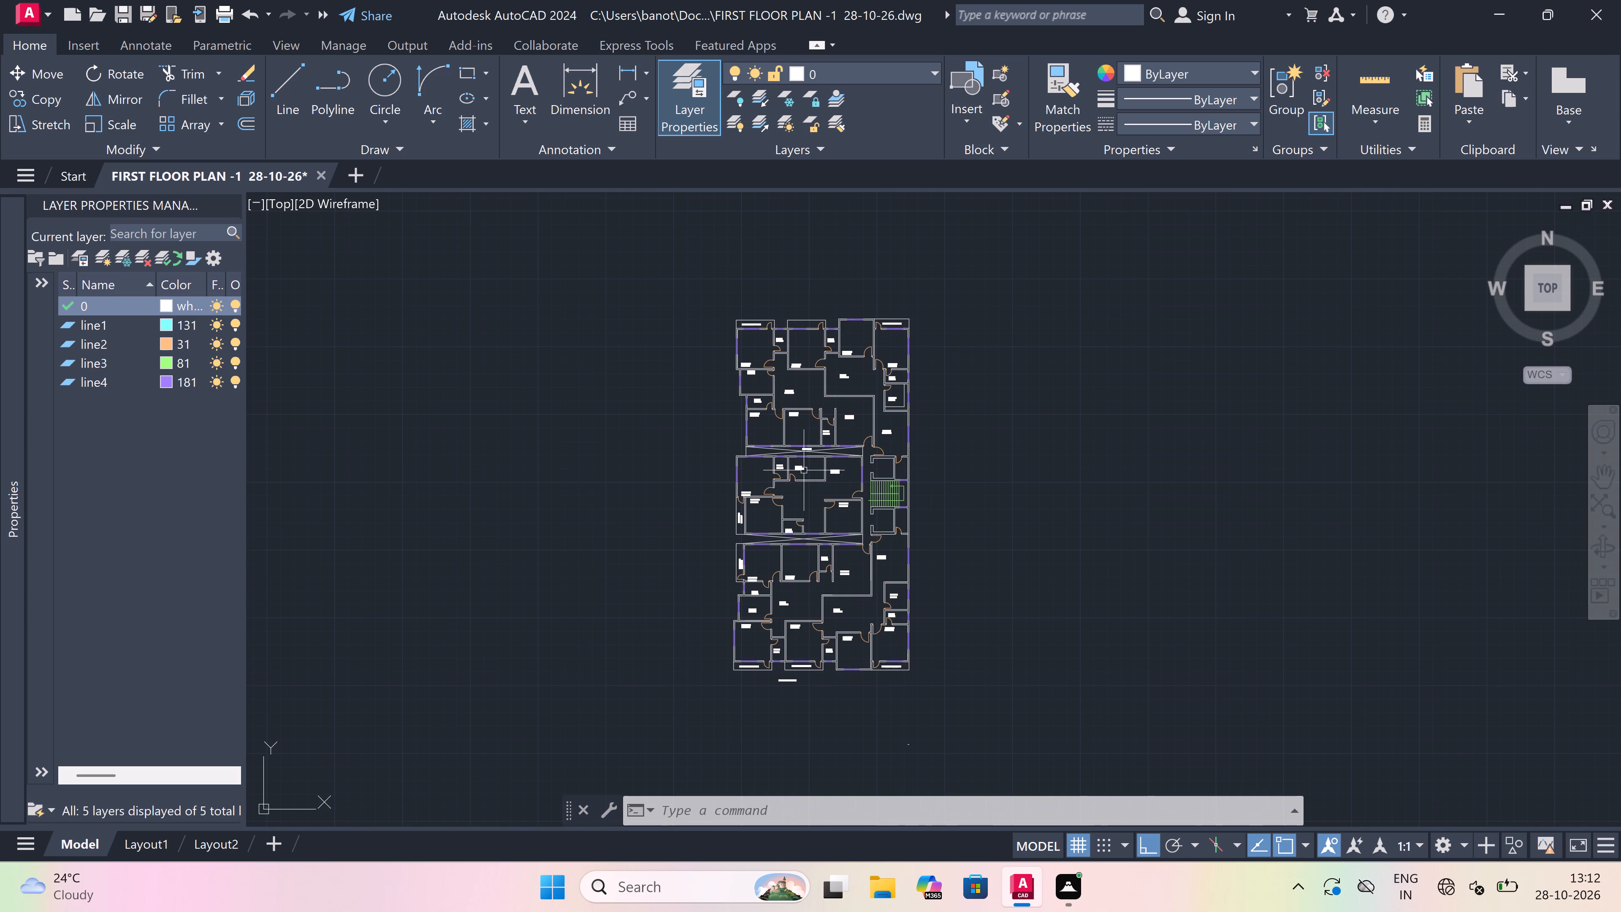
# Draw an L-shaped counter line in the KITHEN 11'0"x13'0", about 10'-0" across from the toilet-side wall, then down to the bottom wall.
pyautogui.scroll(3, 806, 470)
pyautogui.scroll(1, 744, 451)
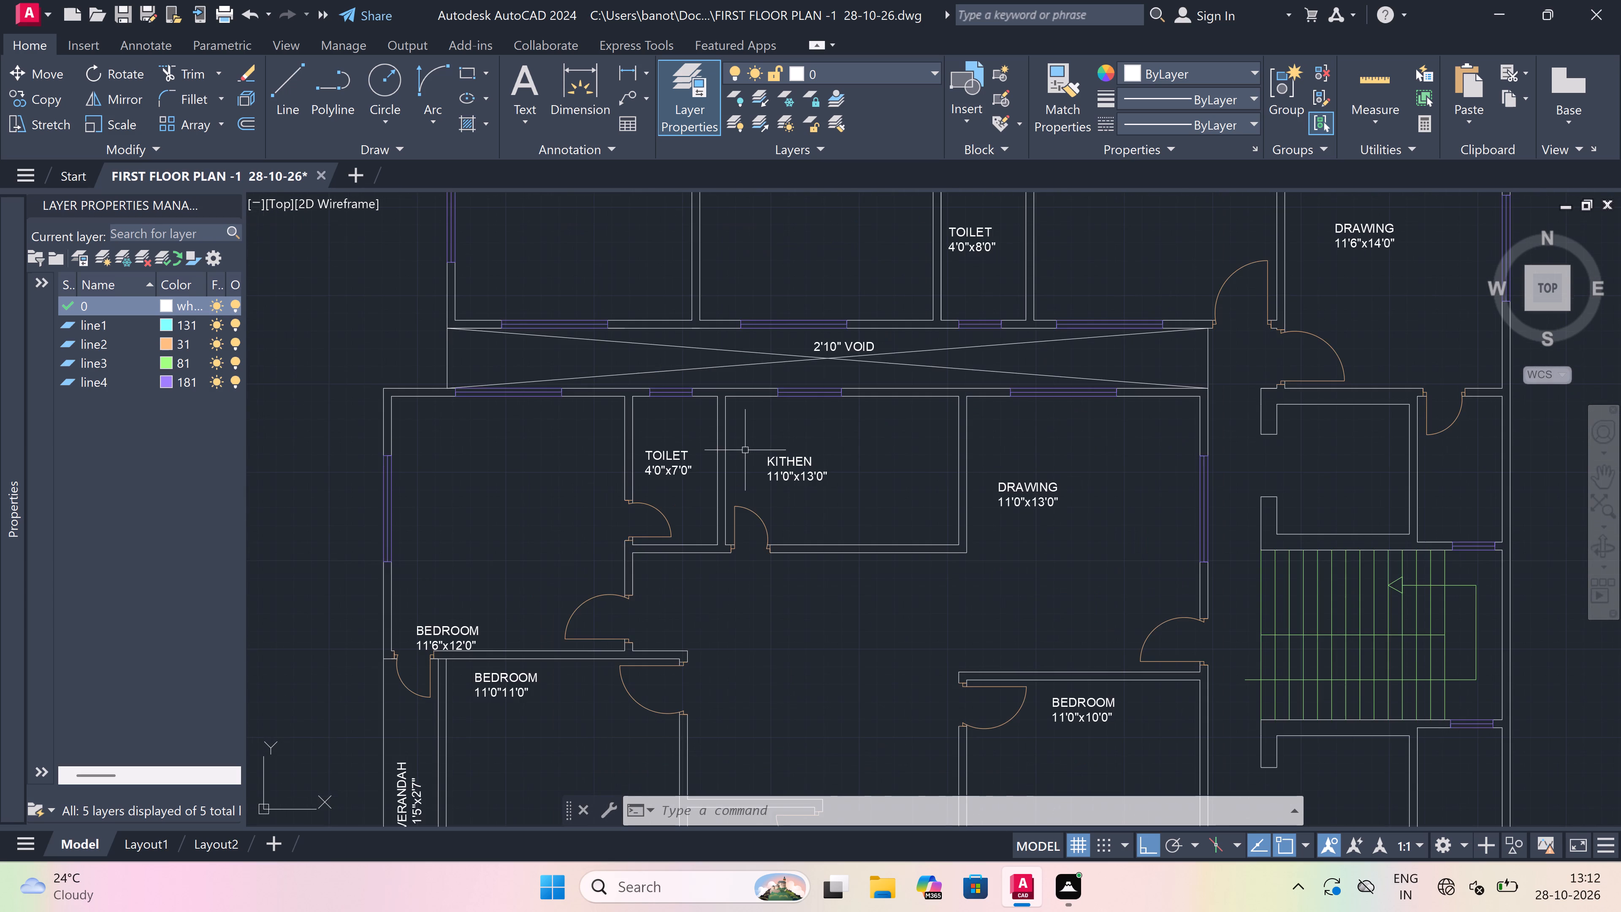
pyautogui.scroll(2, 772, 433)
pyautogui.write('L')
pyautogui.press('space')
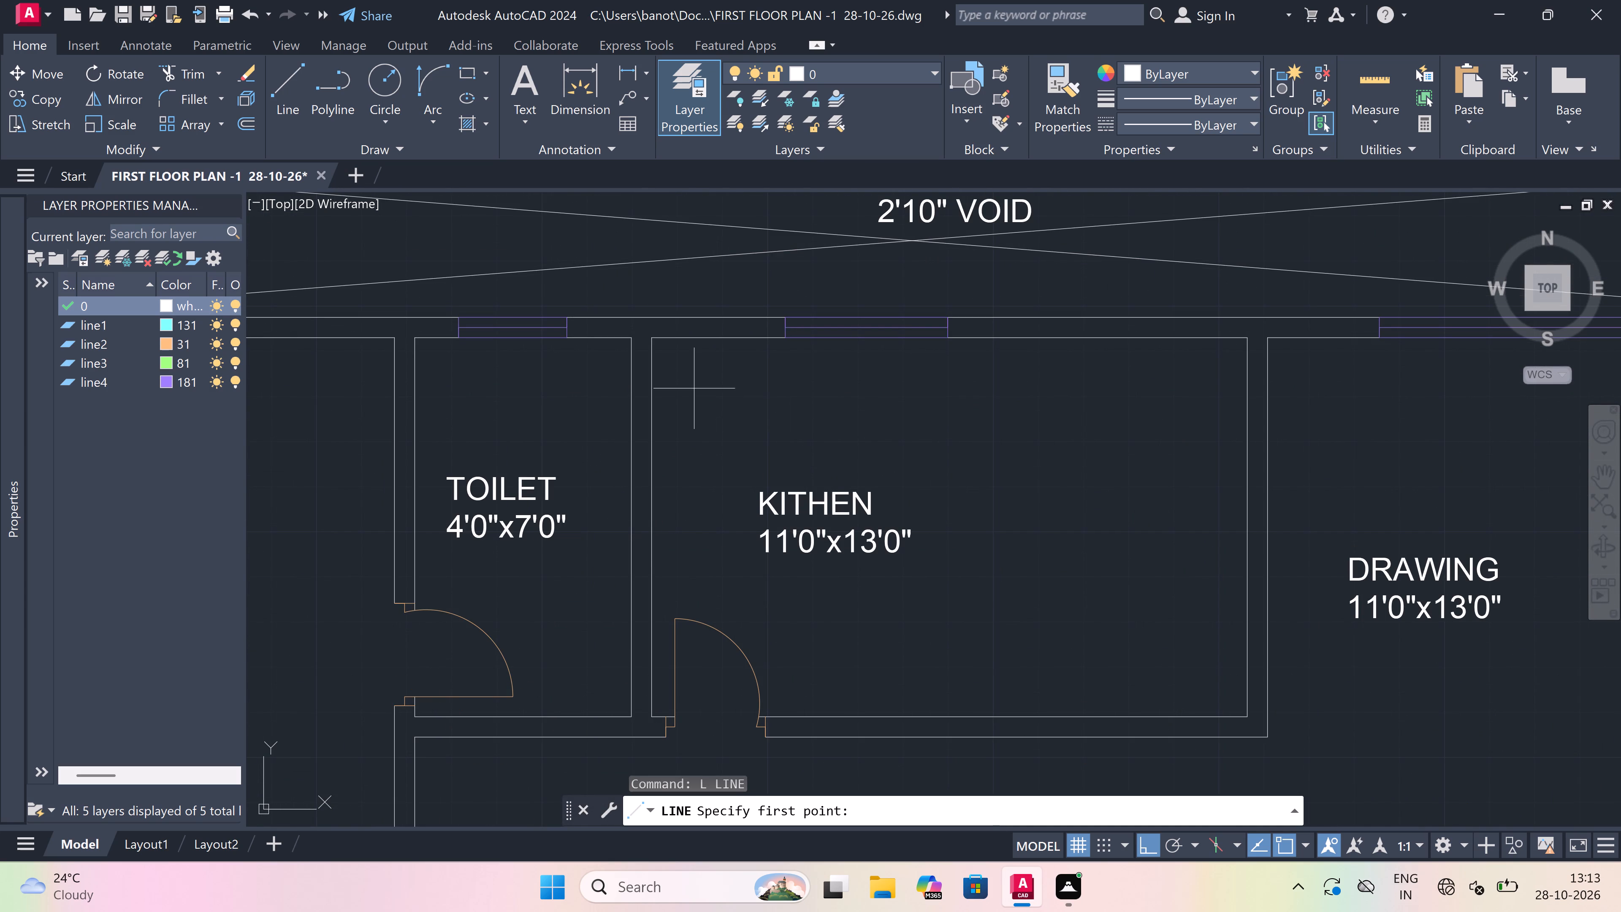
pyautogui.click(660, 391)
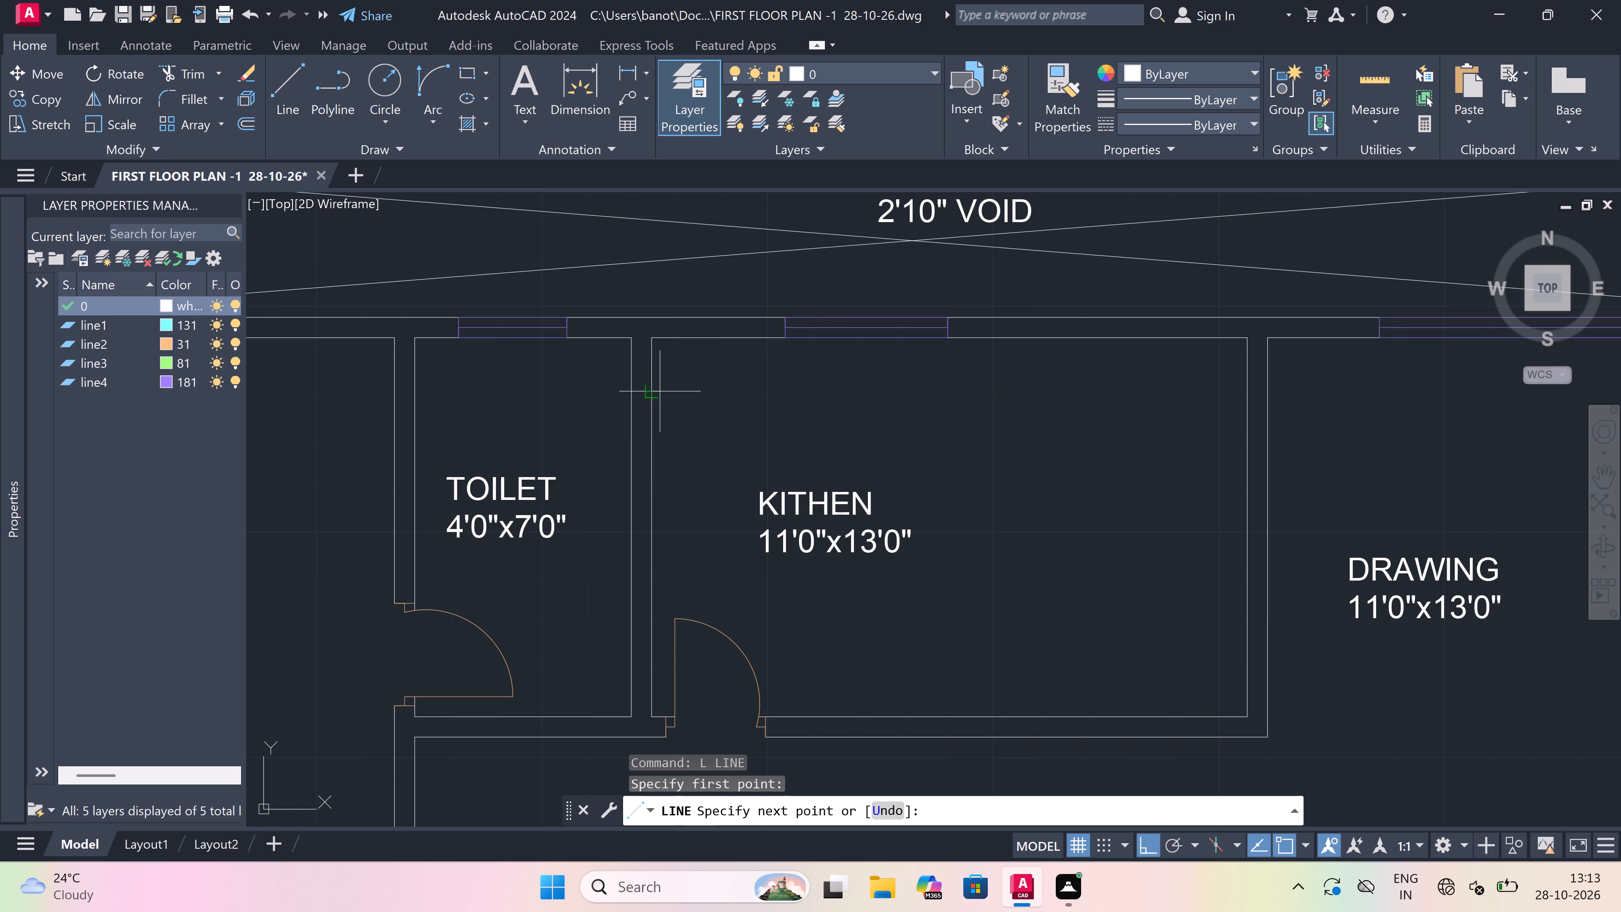
pyautogui.click(1187, 394)
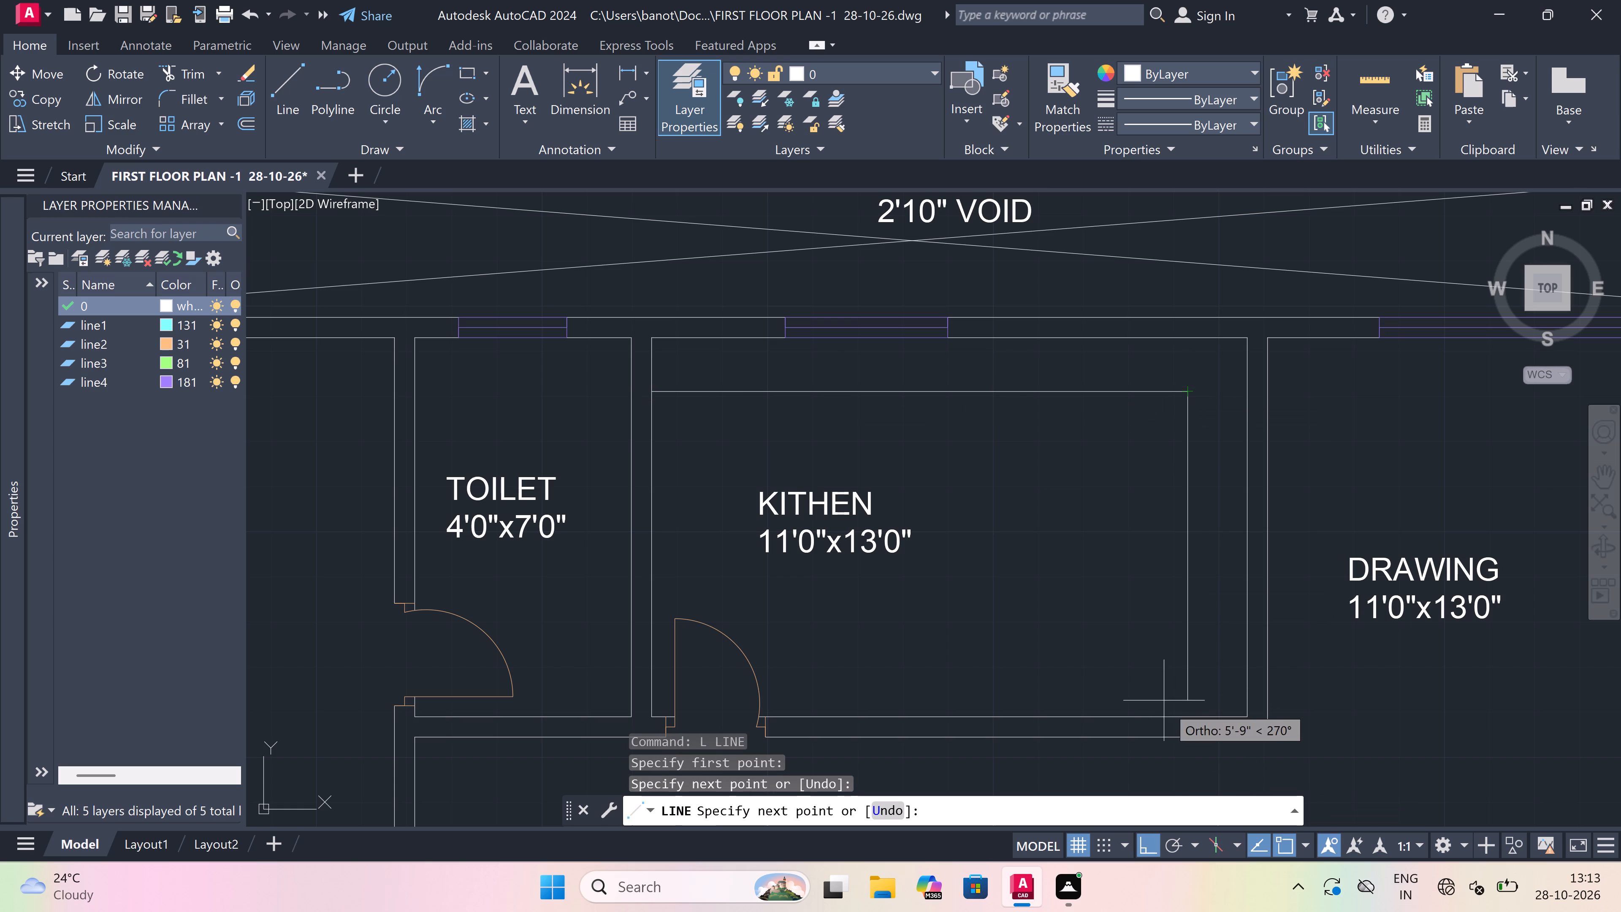
pyautogui.click(1185, 718)
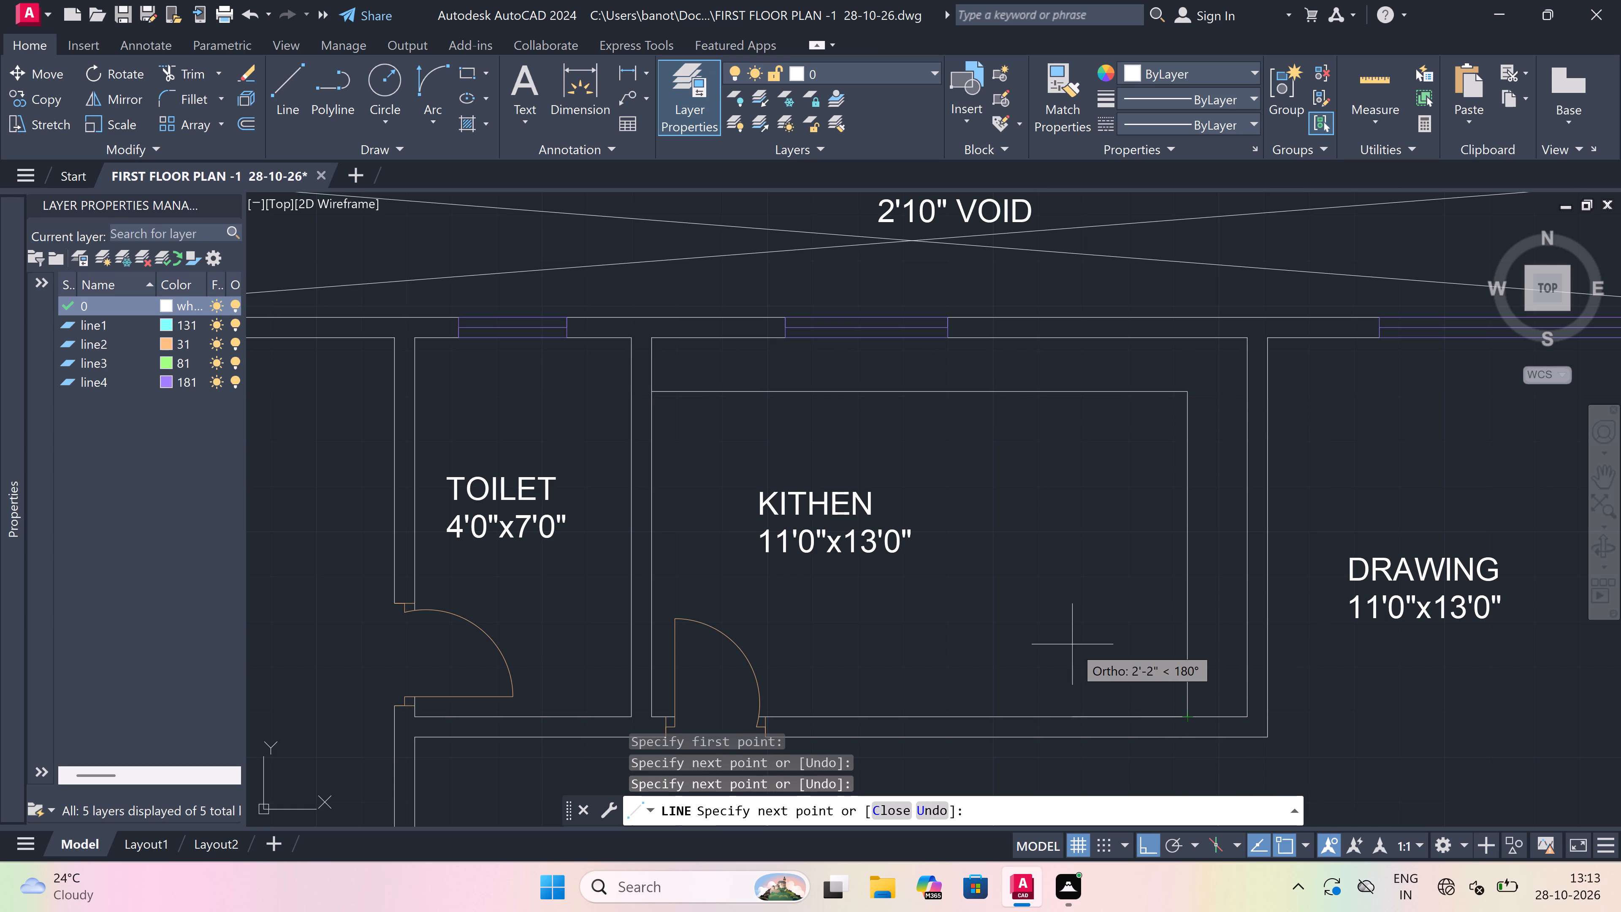
pyautogui.press('Escape')
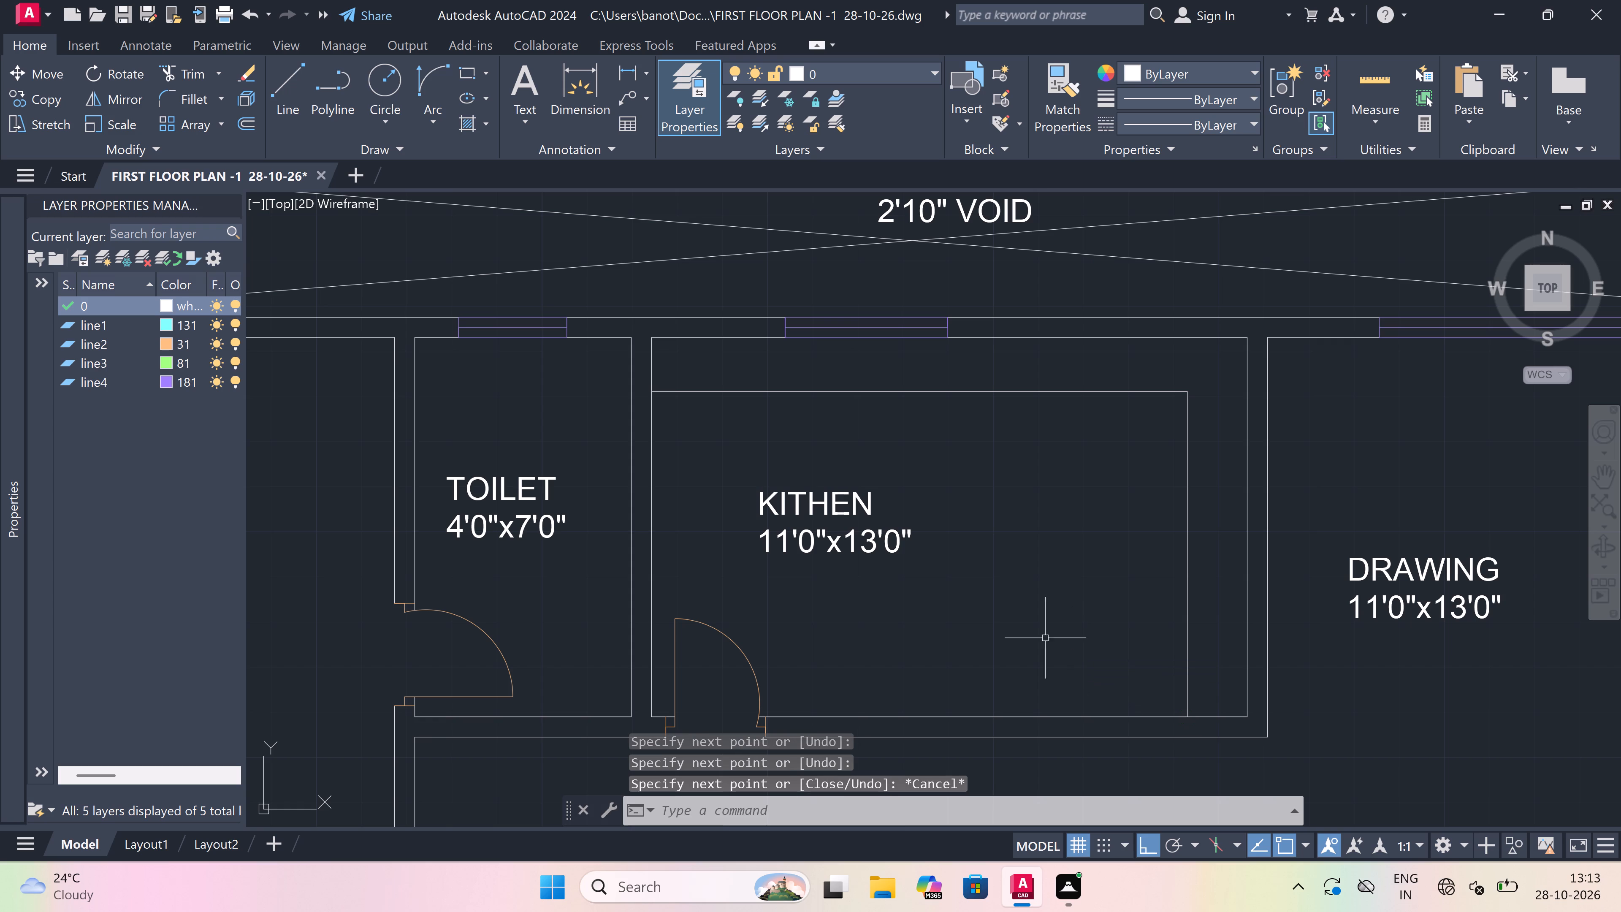
# Move the BEDROOM 11'2"x11'0" label beside the verandah straight up about 6" so it clears the bottom wall line.
pyautogui.scroll(-7, 875, 514)
pyautogui.scroll(3, 883, 591)
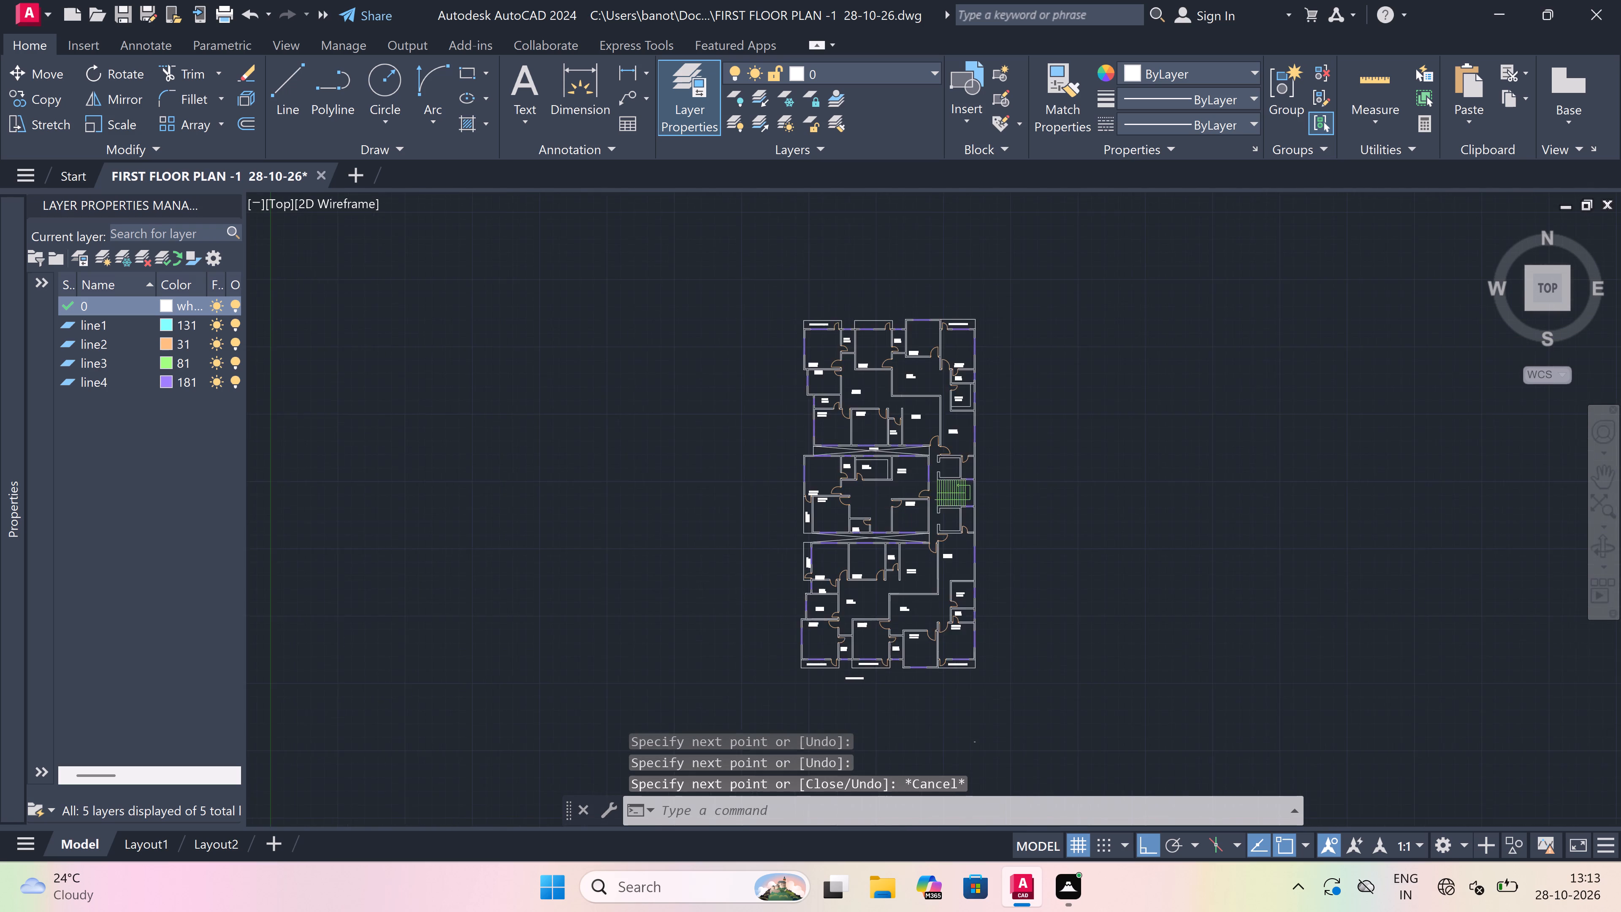
pyautogui.scroll(2, 863, 556)
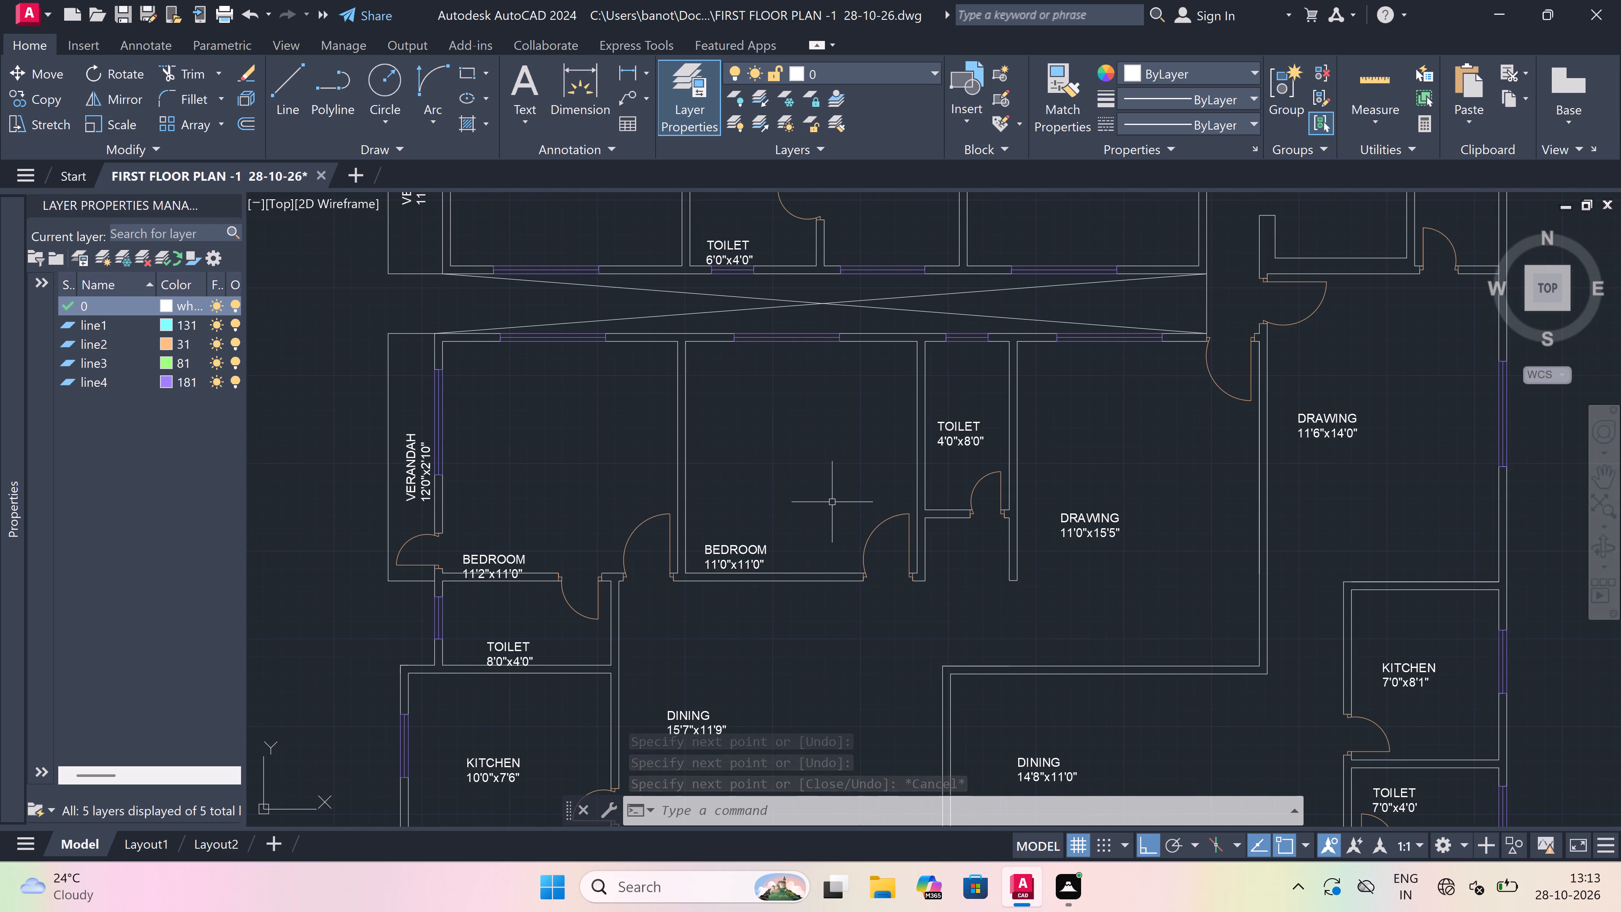
pyautogui.scroll(-1, 832, 502)
pyautogui.scroll(3, 579, 527)
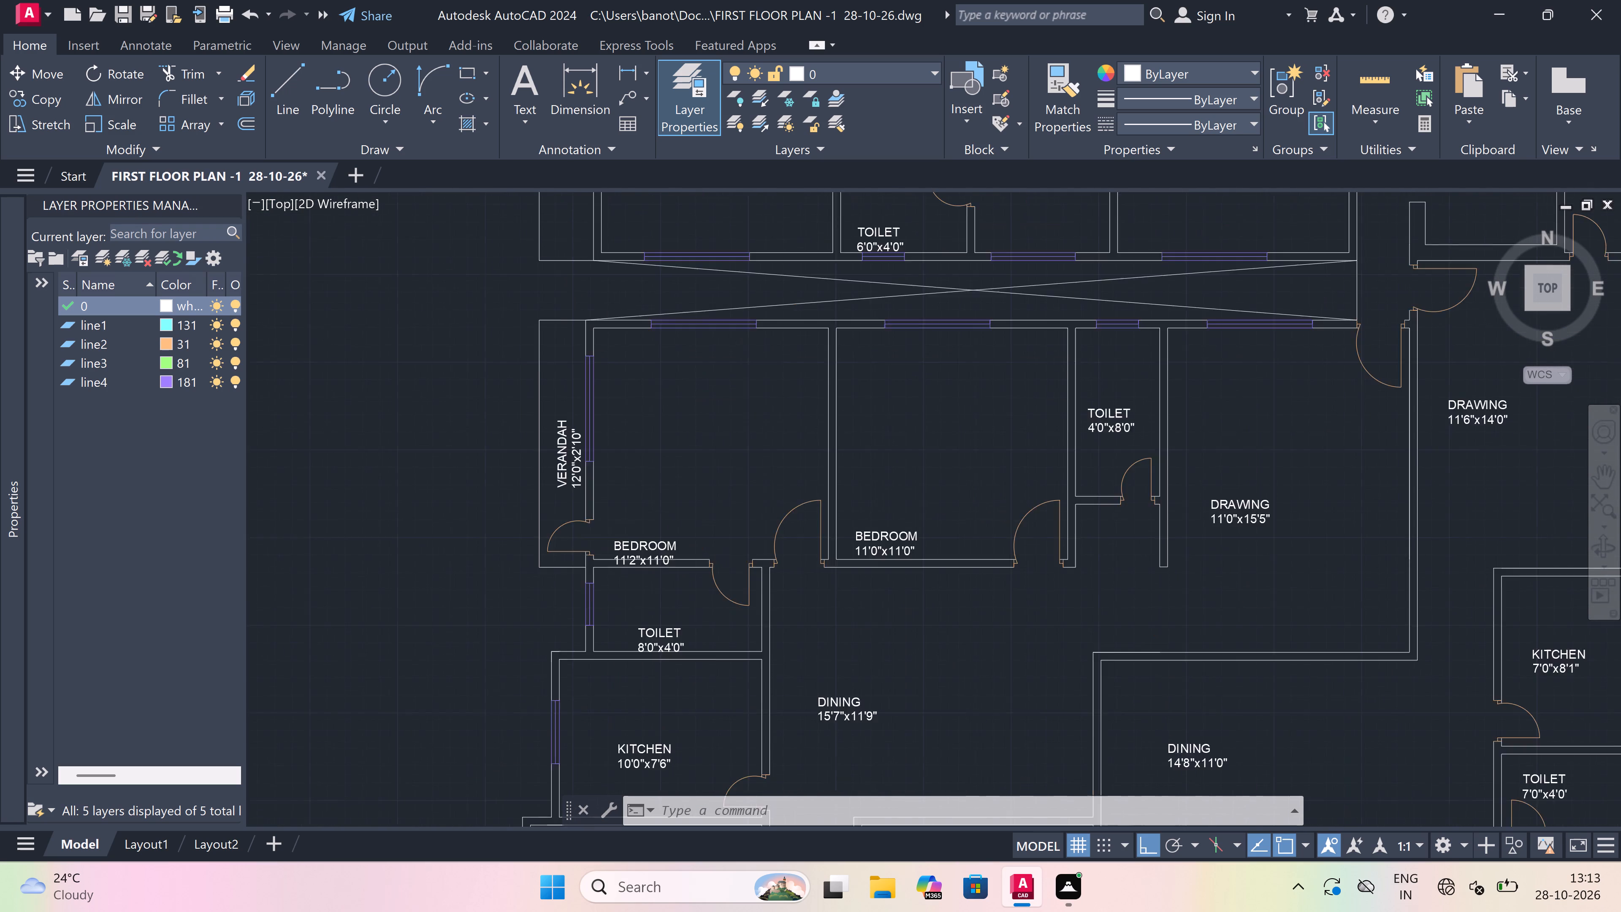
pyautogui.scroll(1, 665, 566)
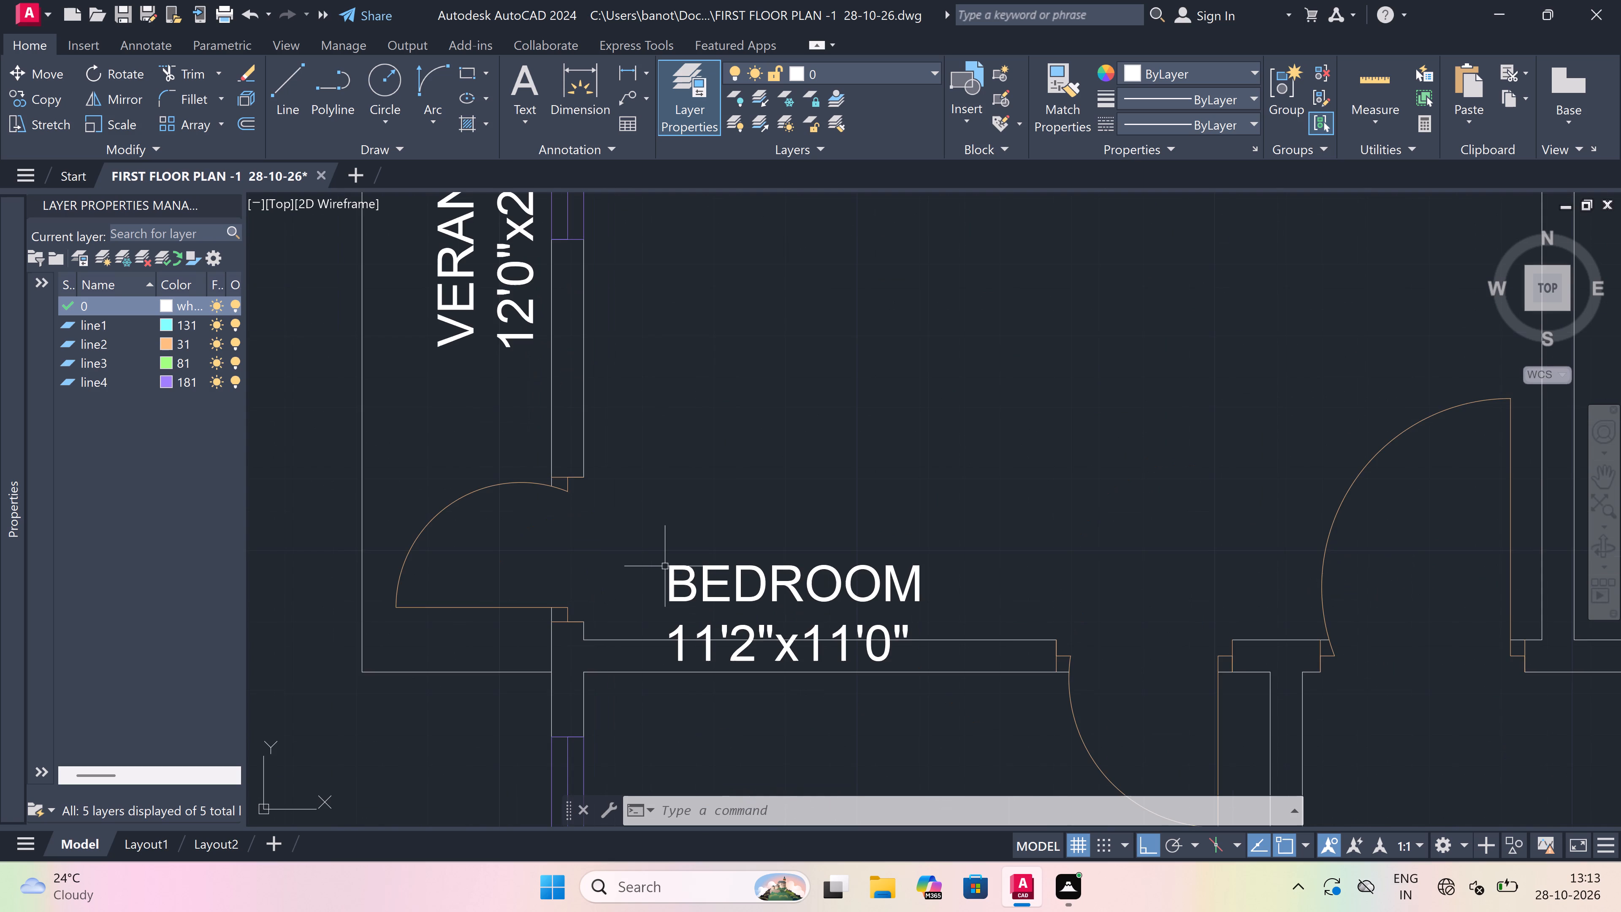
pyautogui.click(667, 567)
pyautogui.moveTo(667, 569); pyautogui.dragTo(668, 558)
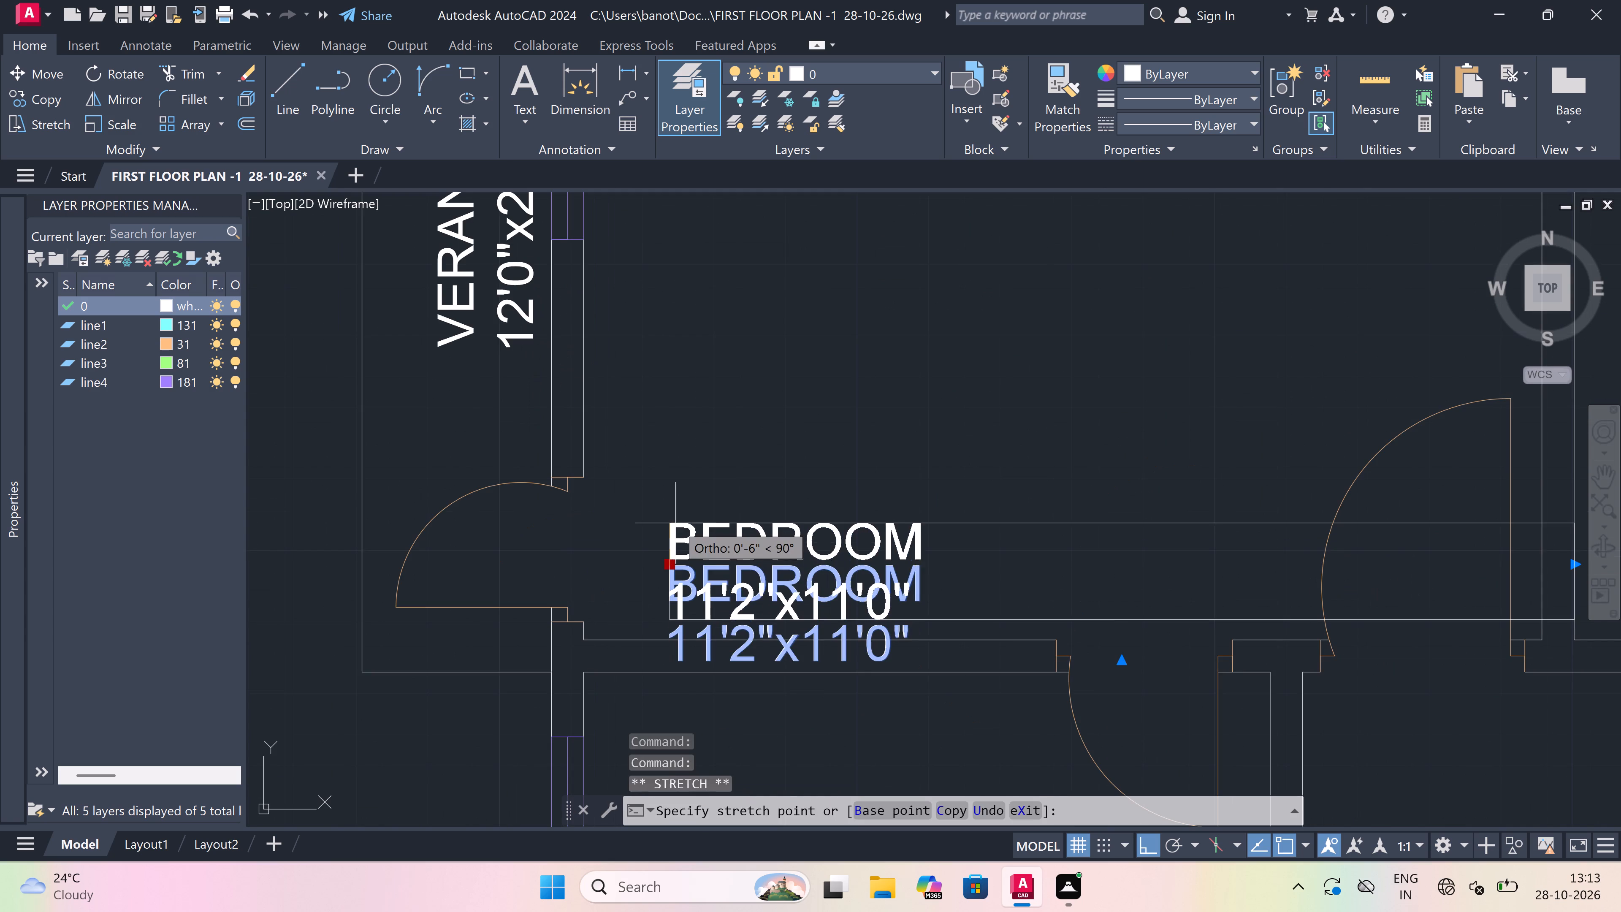
pyautogui.click(675, 523)
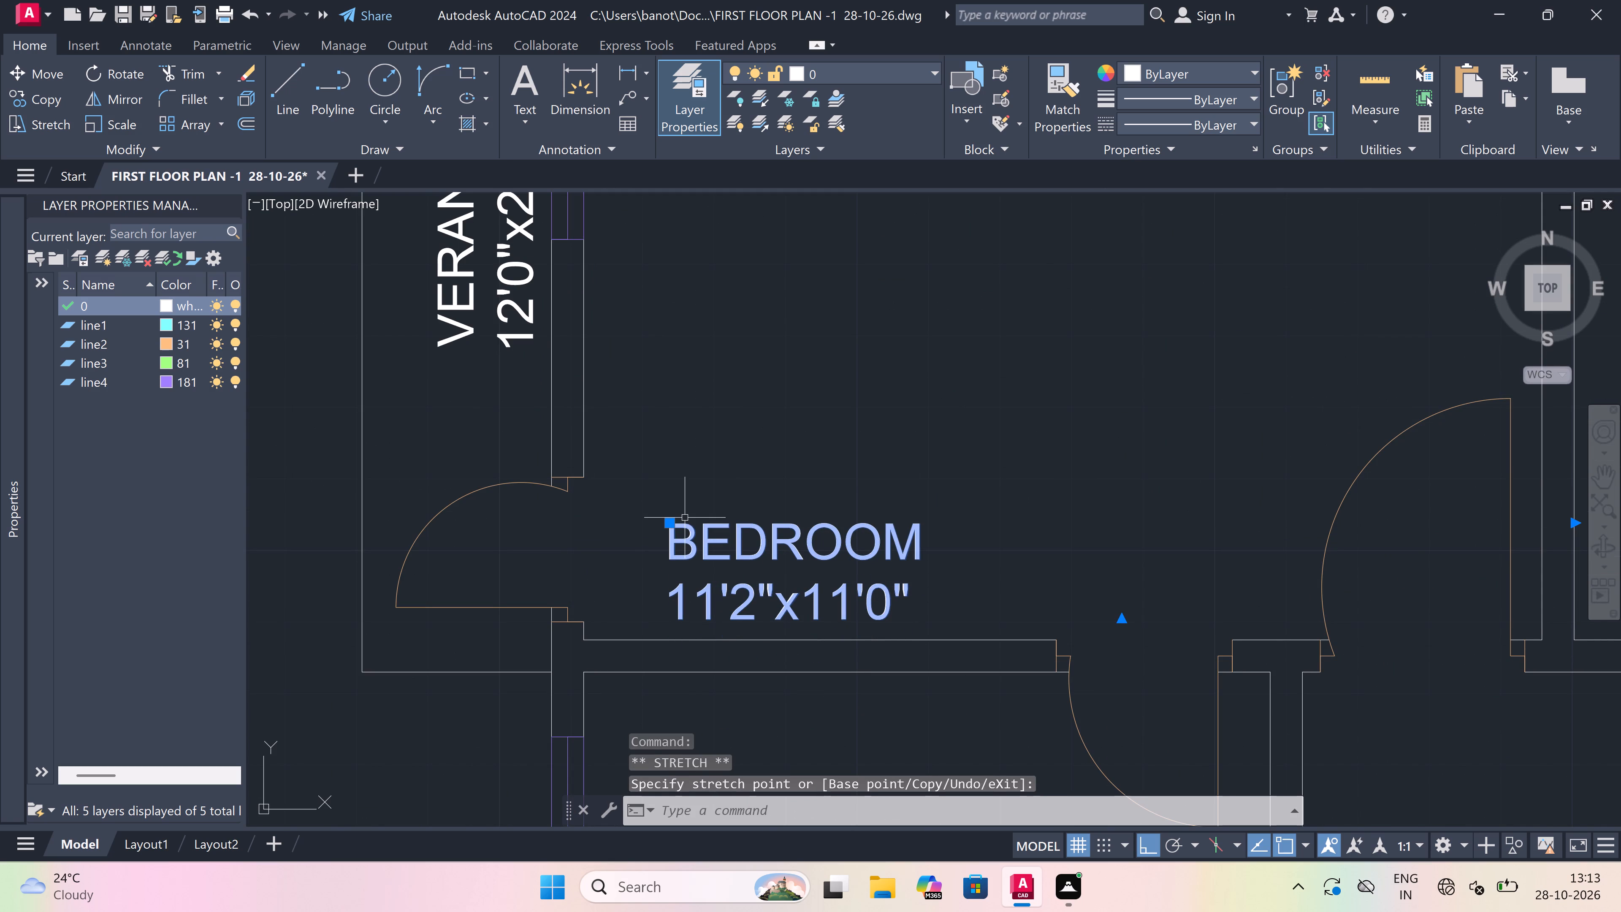
pyautogui.press('Escape')
# Move the TOILET 8'0"x4'0" label up and to the right with Ortho off so it clears the bottom wall line.
pyautogui.scroll(-4, 805, 464)
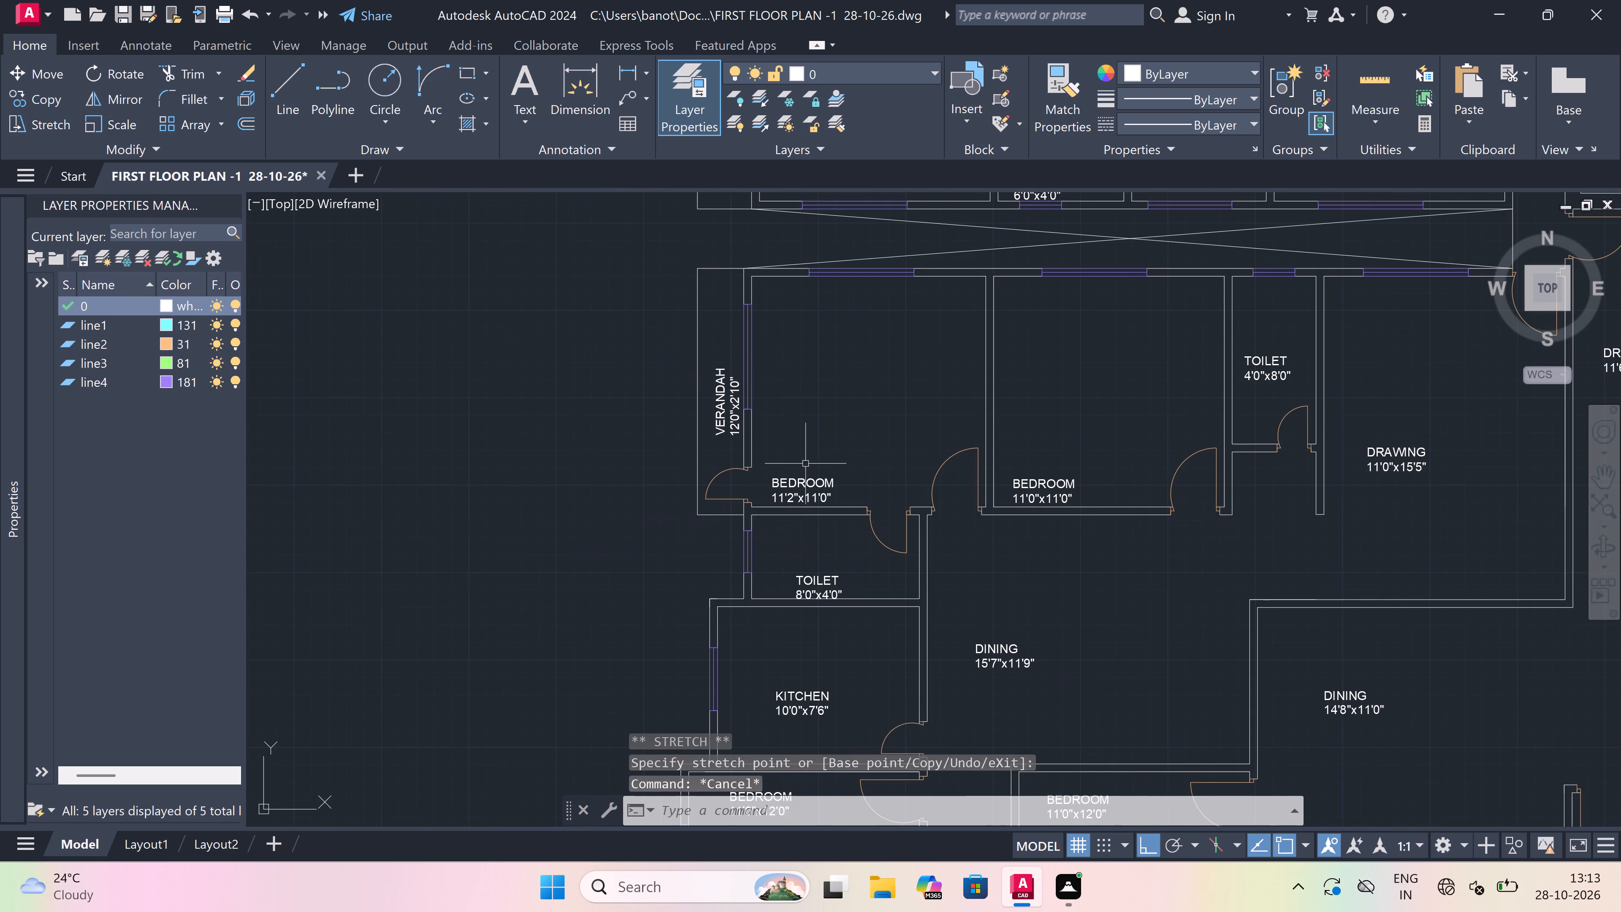
pyautogui.scroll(2, 804, 604)
pyautogui.scroll(1, 821, 487)
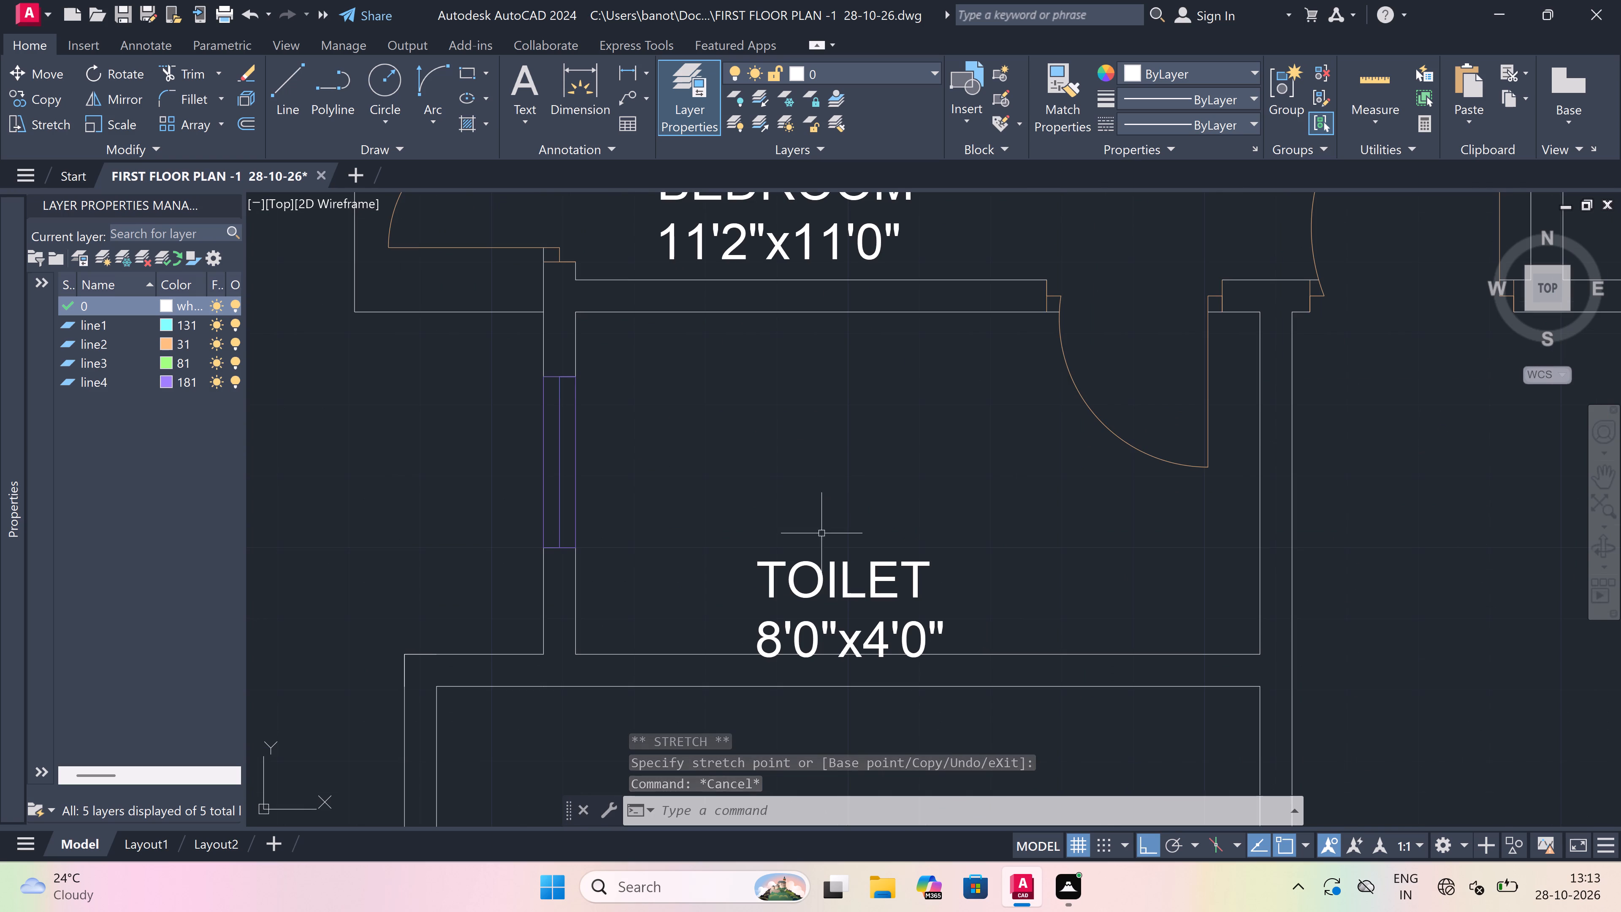
pyautogui.click(787, 591)
pyautogui.click(764, 551)
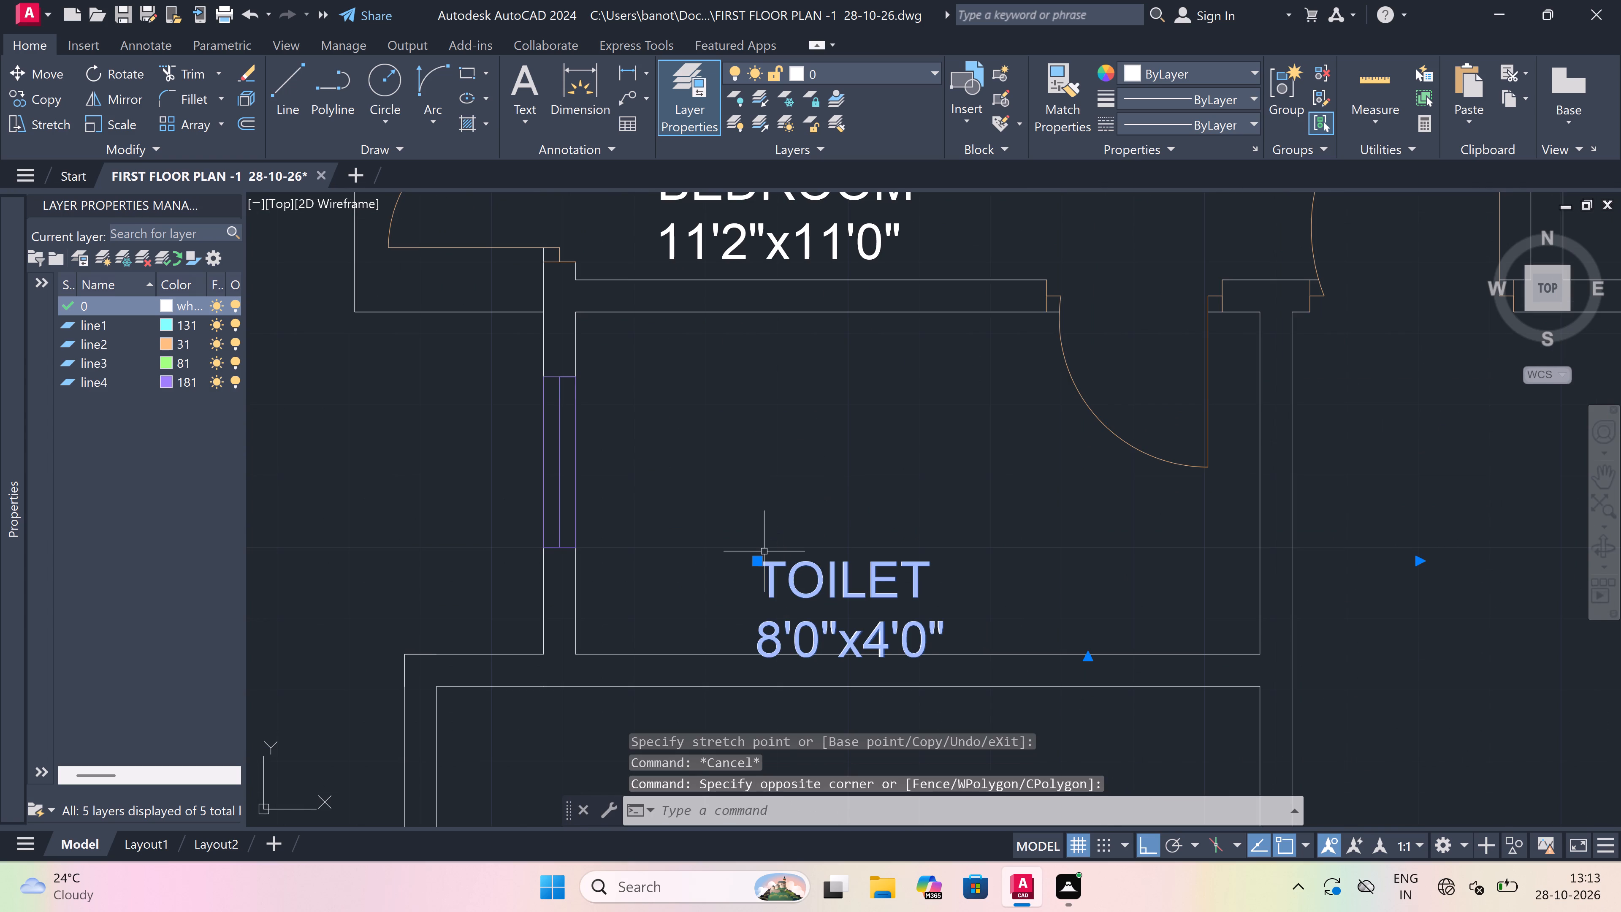
pyautogui.moveTo(759, 563); pyautogui.dragTo(773, 555)
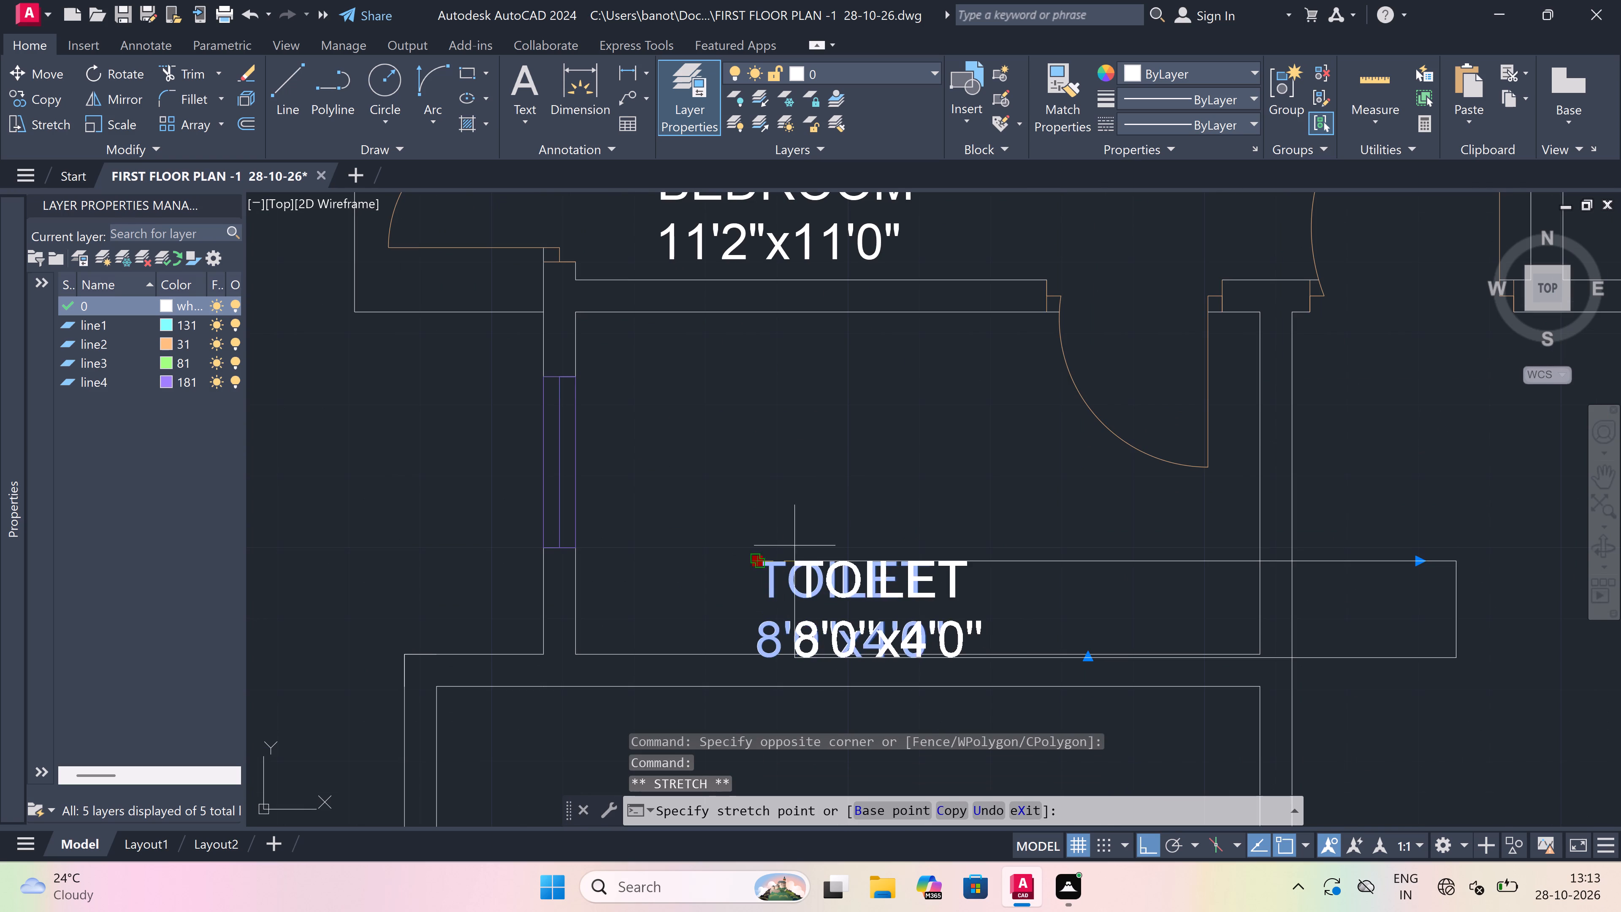
pyautogui.press('F8')
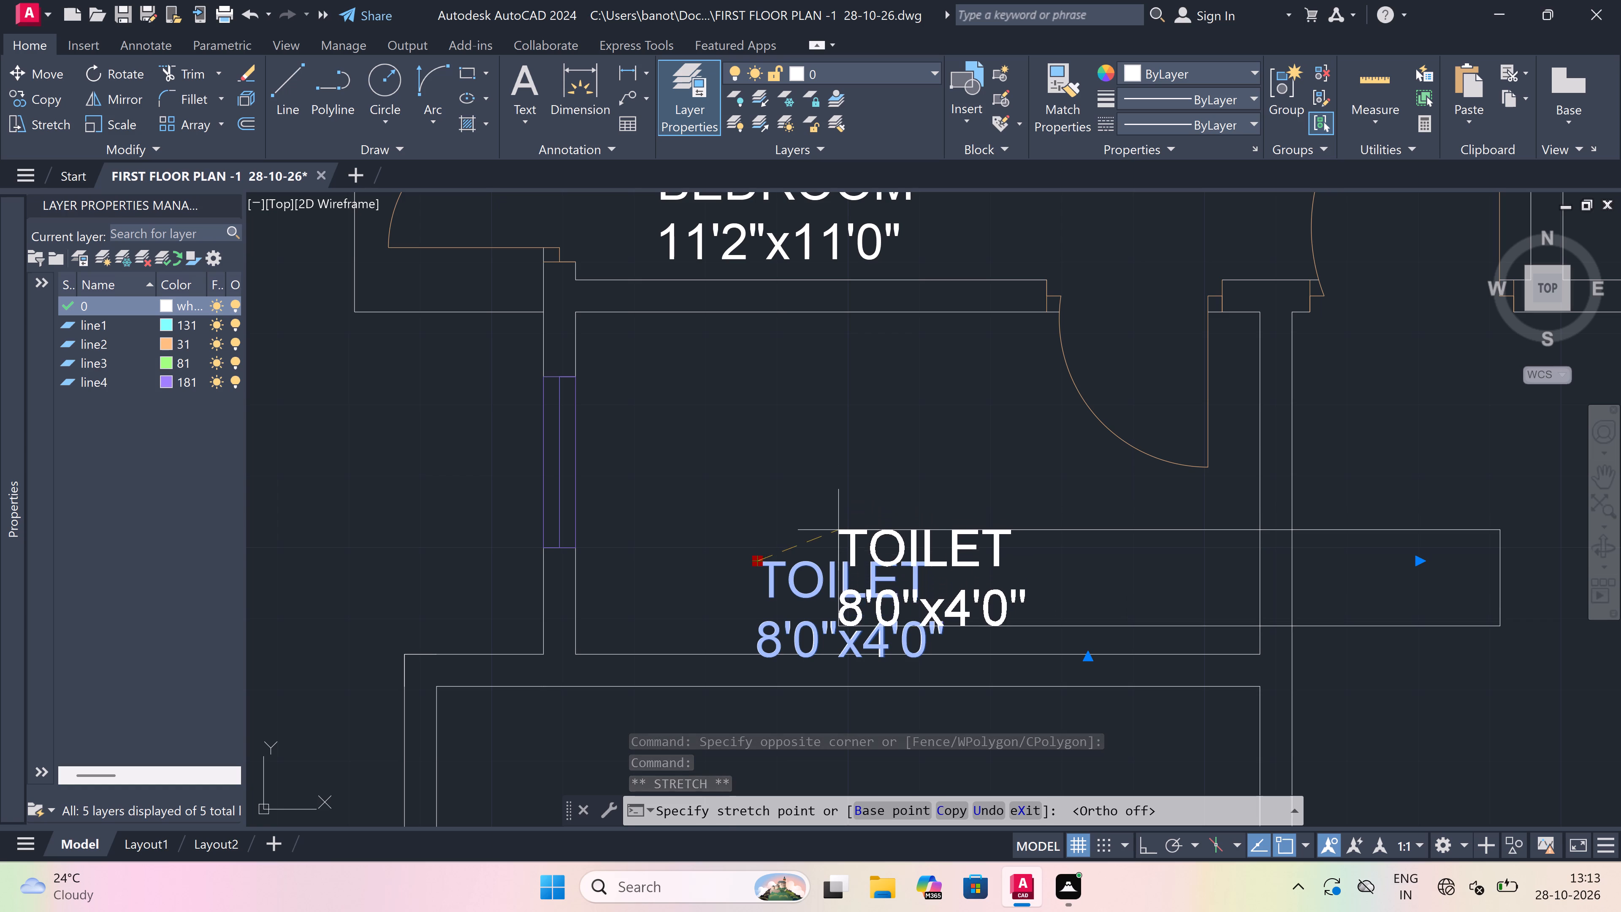
pyautogui.scroll(2, 846, 540)
pyautogui.click(846, 542)
pyautogui.scroll(-2, 782, 472)
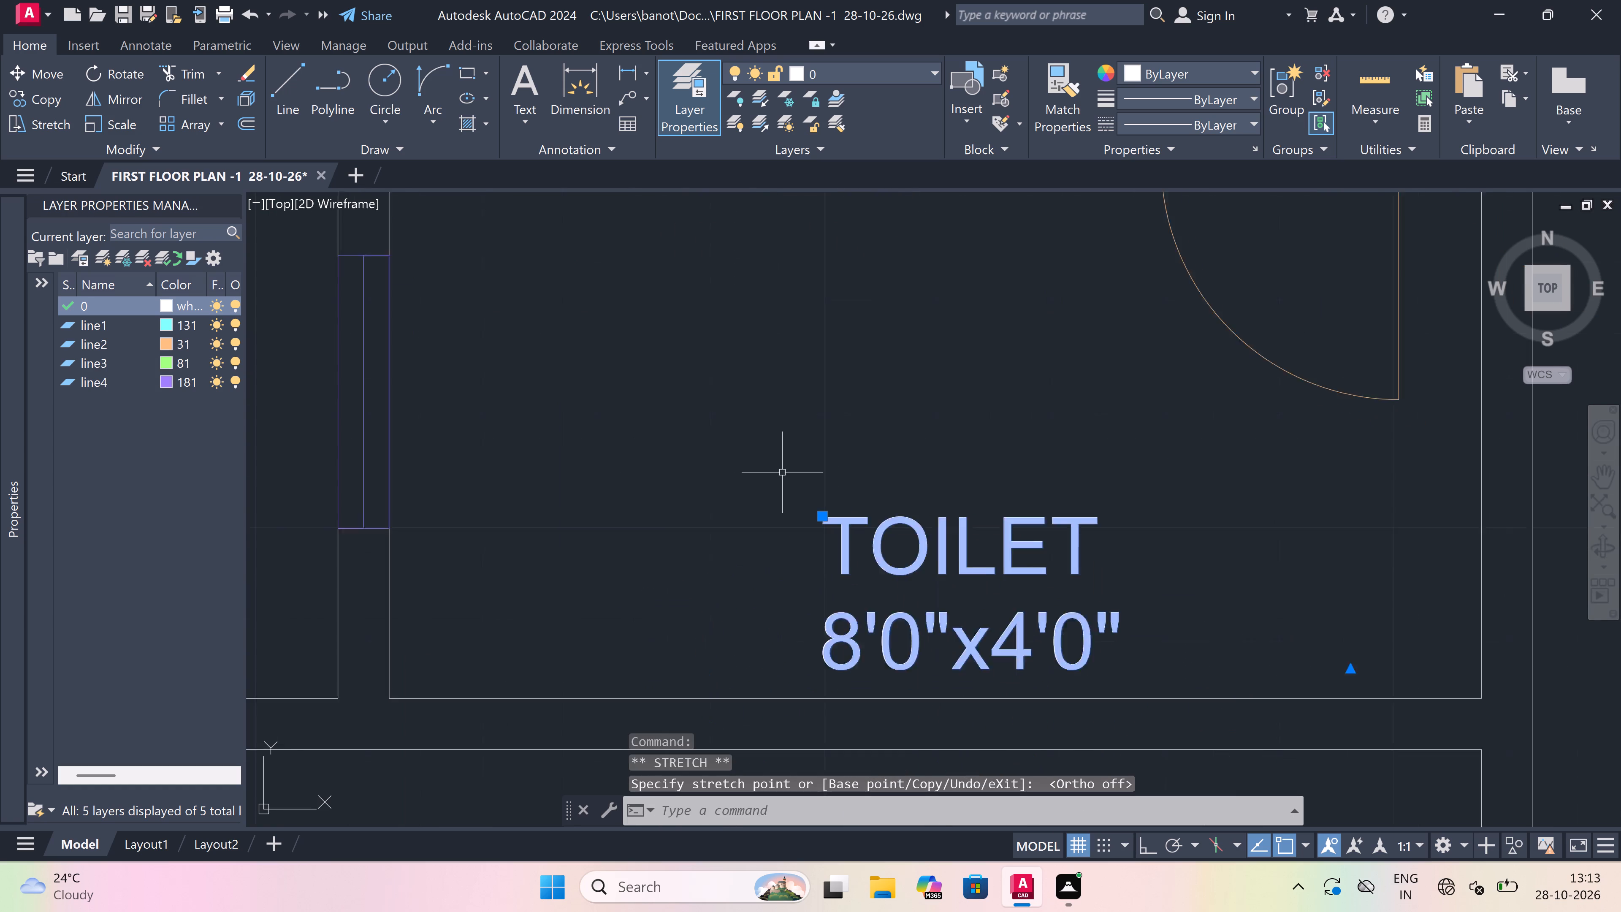
pyautogui.scroll(-2, 782, 472)
pyautogui.press('Escape')
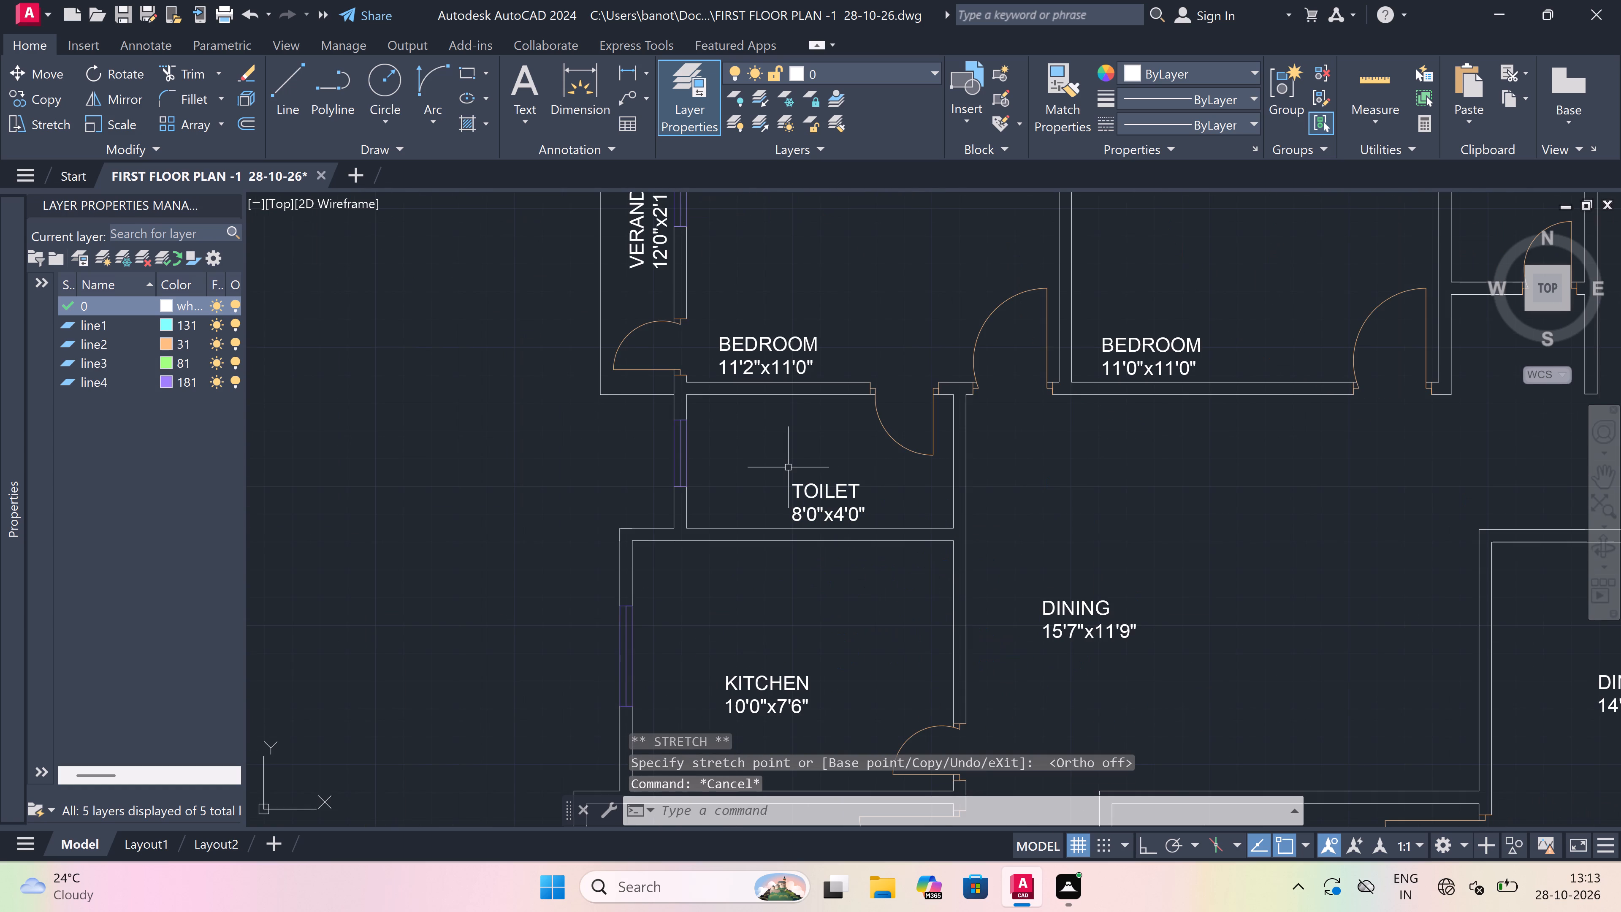
# Draw an L-shaped counter line in the KITCHEN 10'0"x7'6", about 6'-7" up from the bottom wall, then across to the dining-side wall.
pyautogui.scroll(-3, 762, 488)
pyautogui.scroll(3, 761, 529)
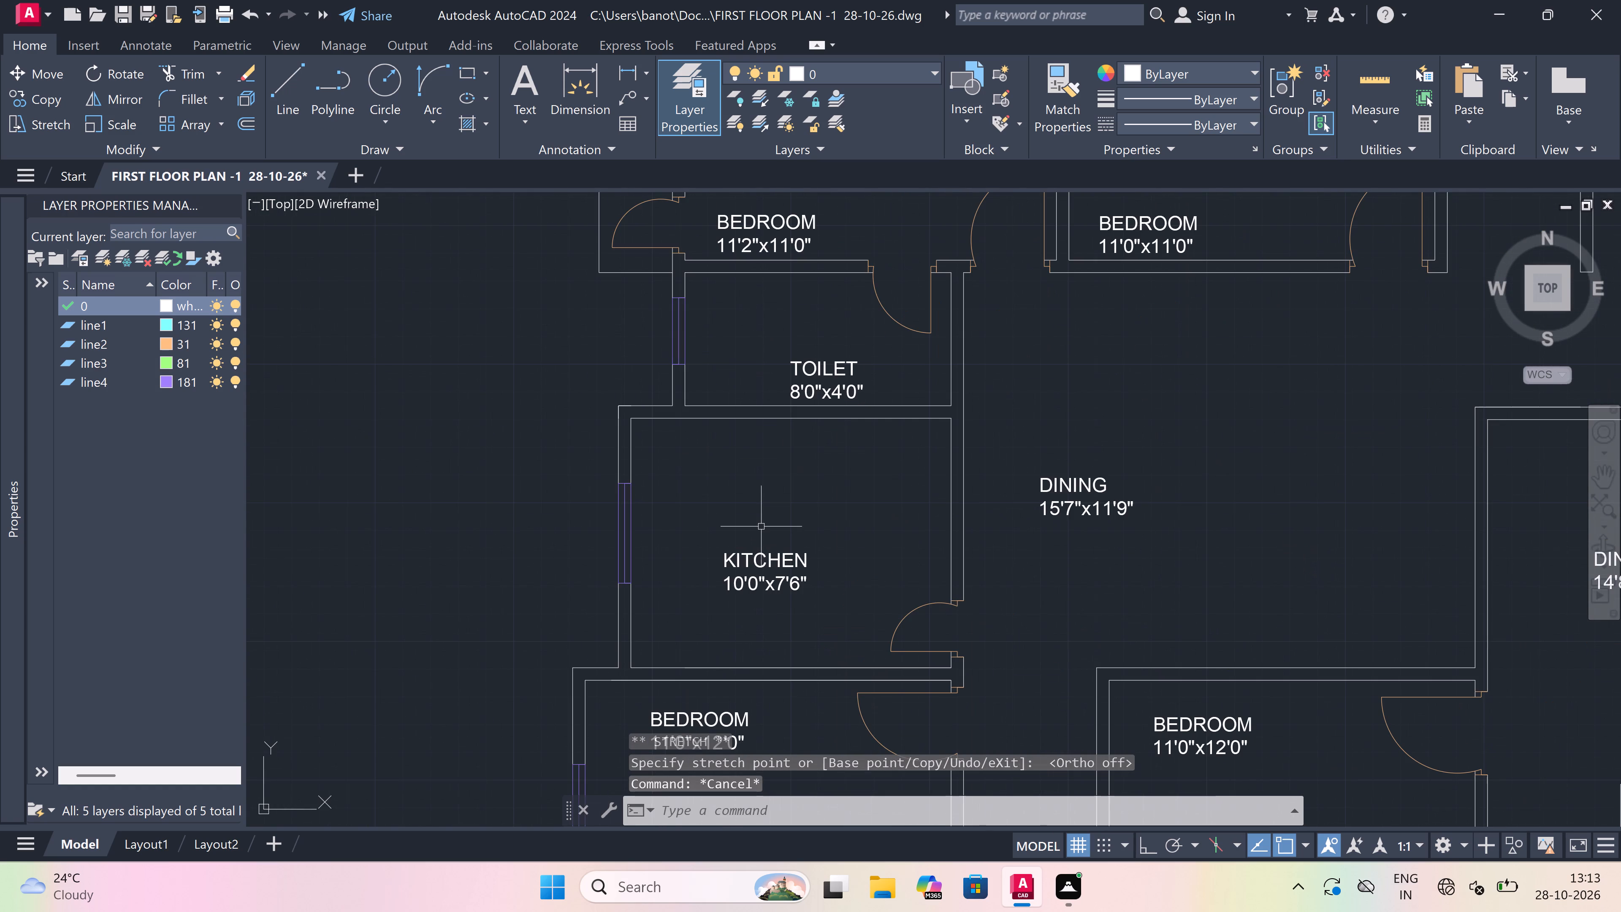
pyautogui.write('L')
pyautogui.press('space')
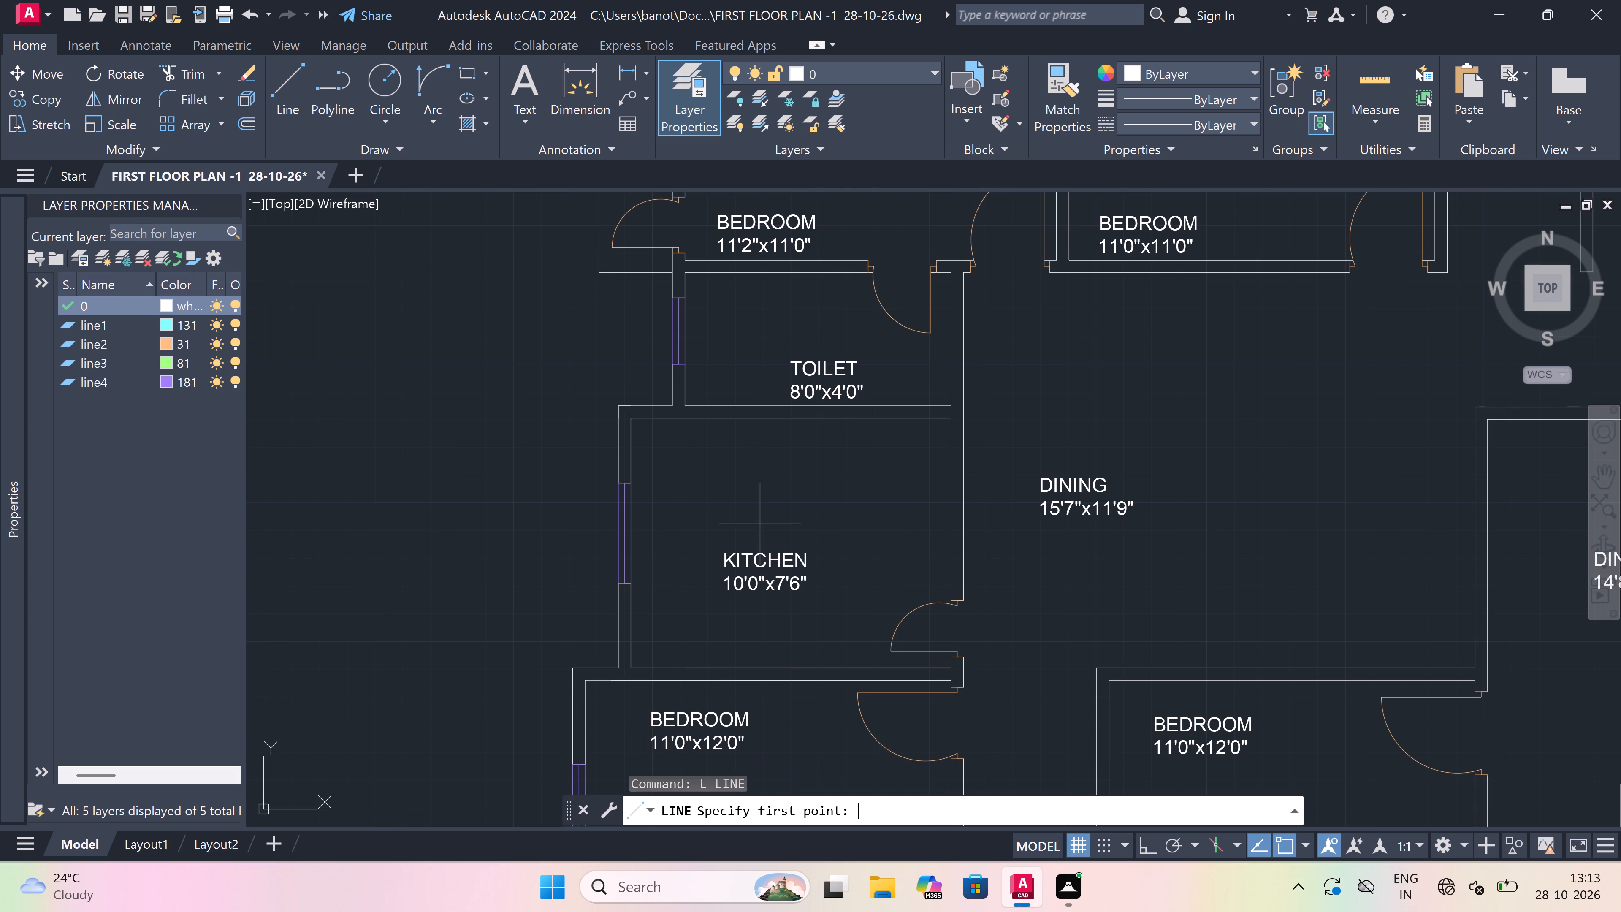
pyautogui.scroll(1, 760, 521)
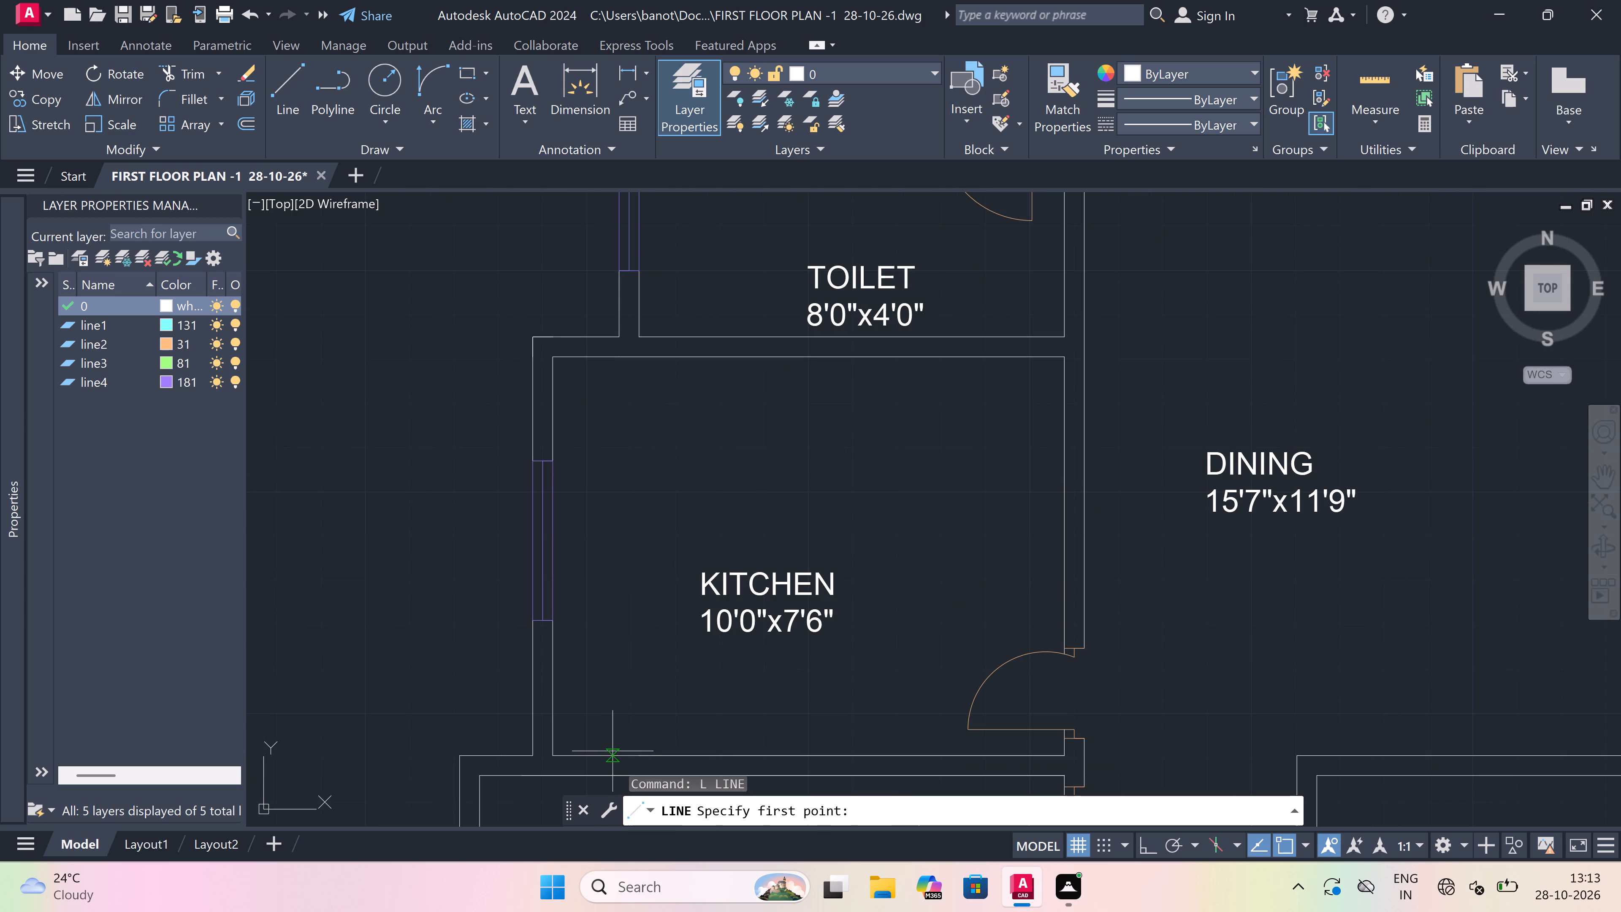
pyautogui.moveTo(602, 748); pyautogui.dragTo(600, 717)
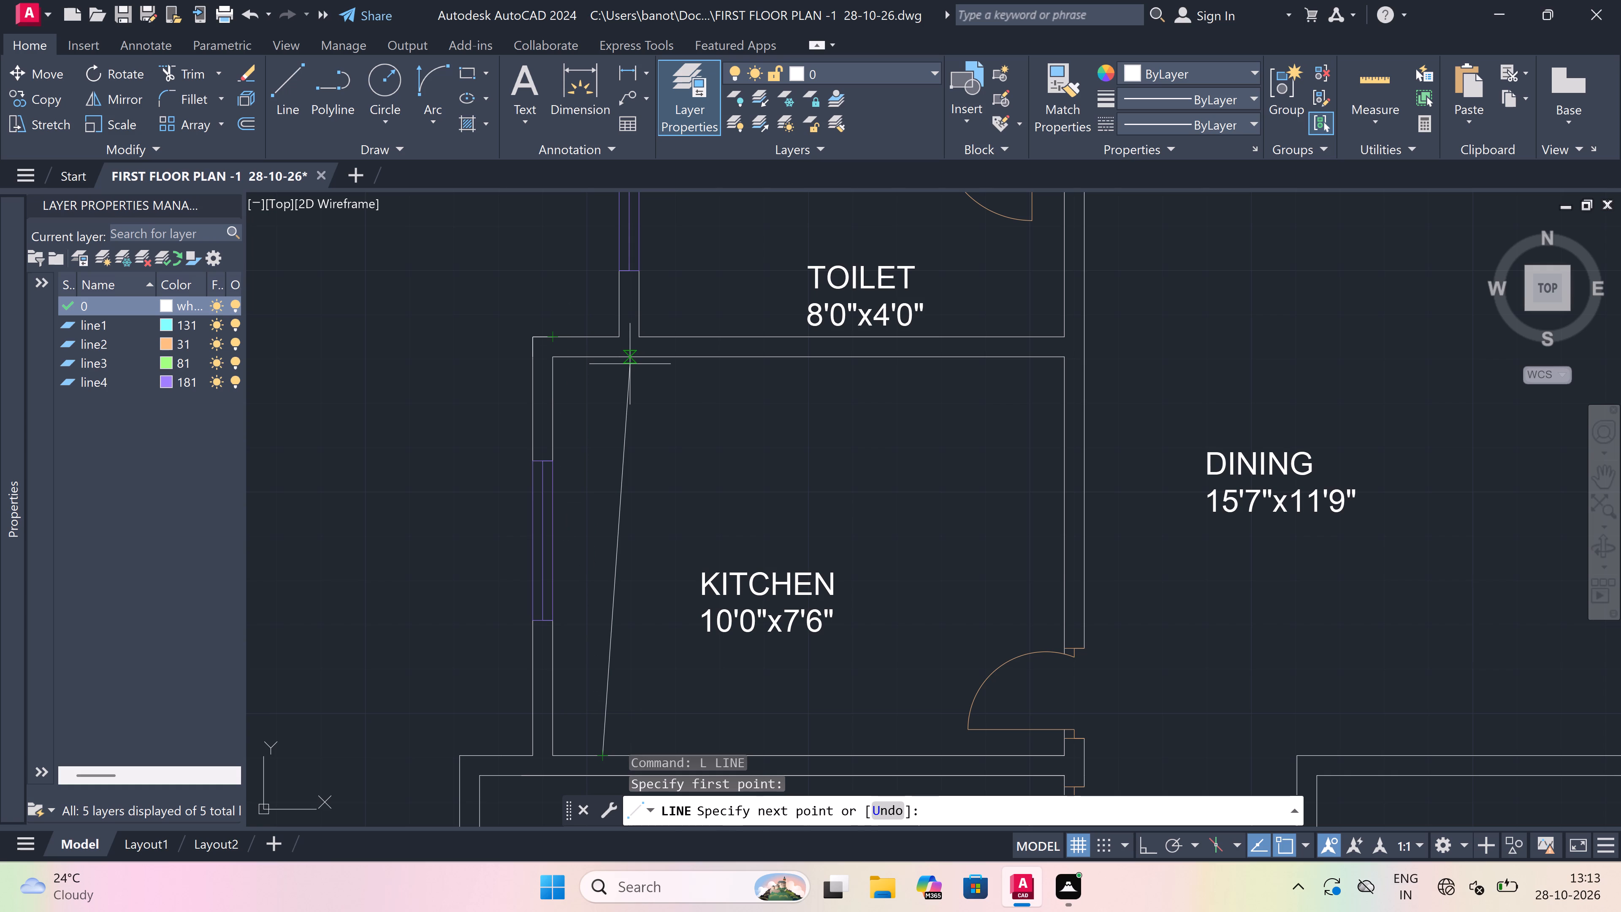
pyautogui.press('F8')
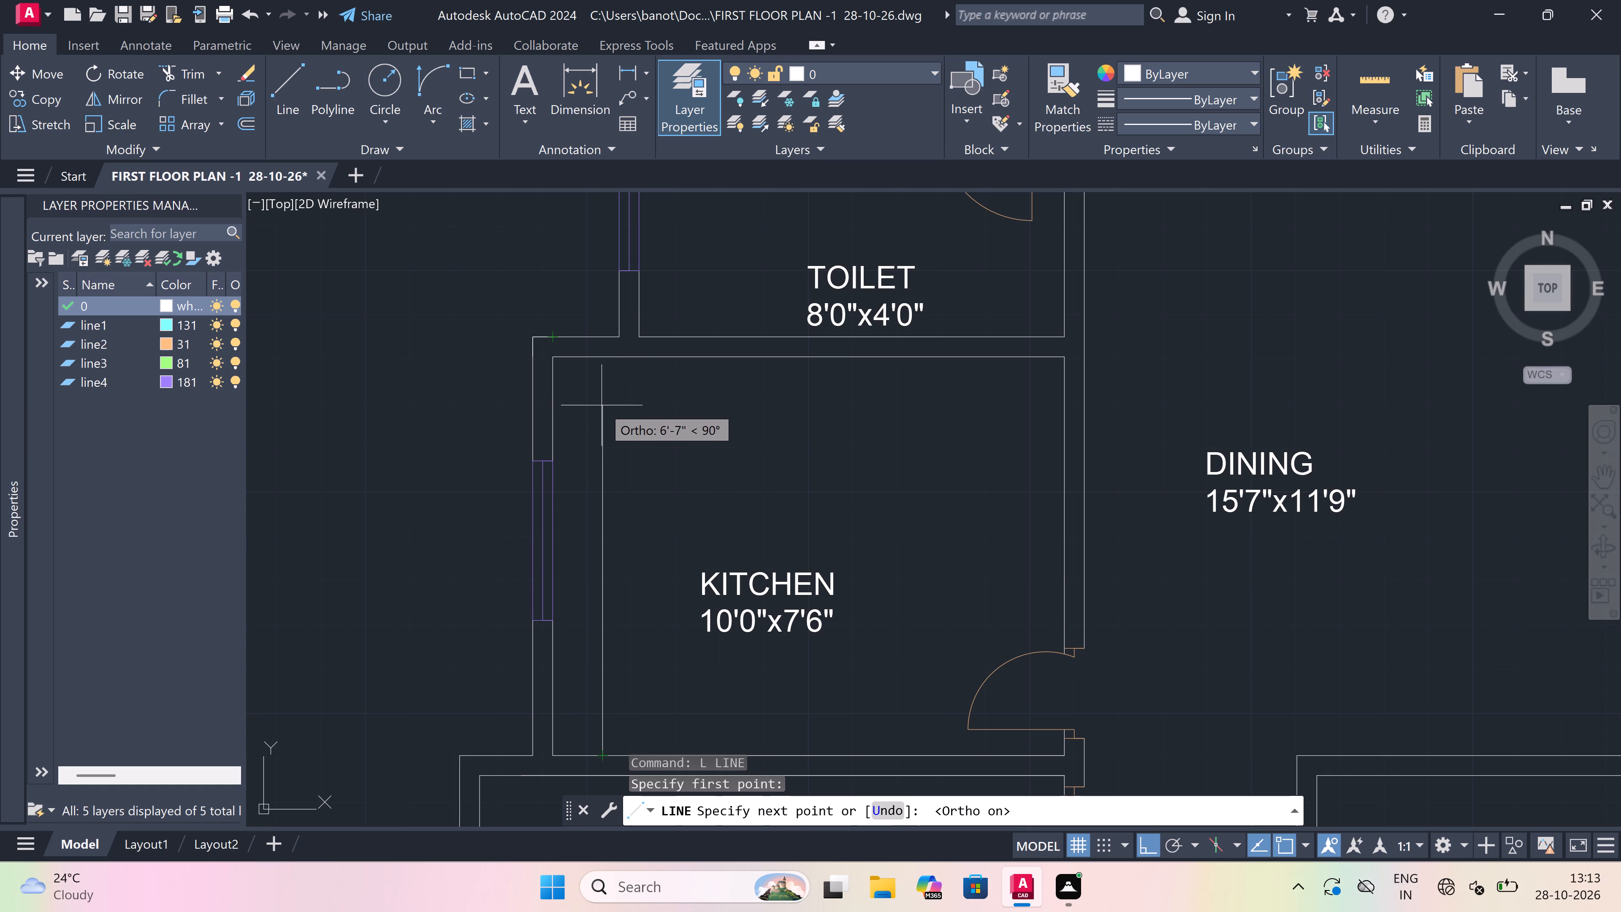
pyautogui.moveTo(607, 408); pyautogui.dragTo(668, 407)
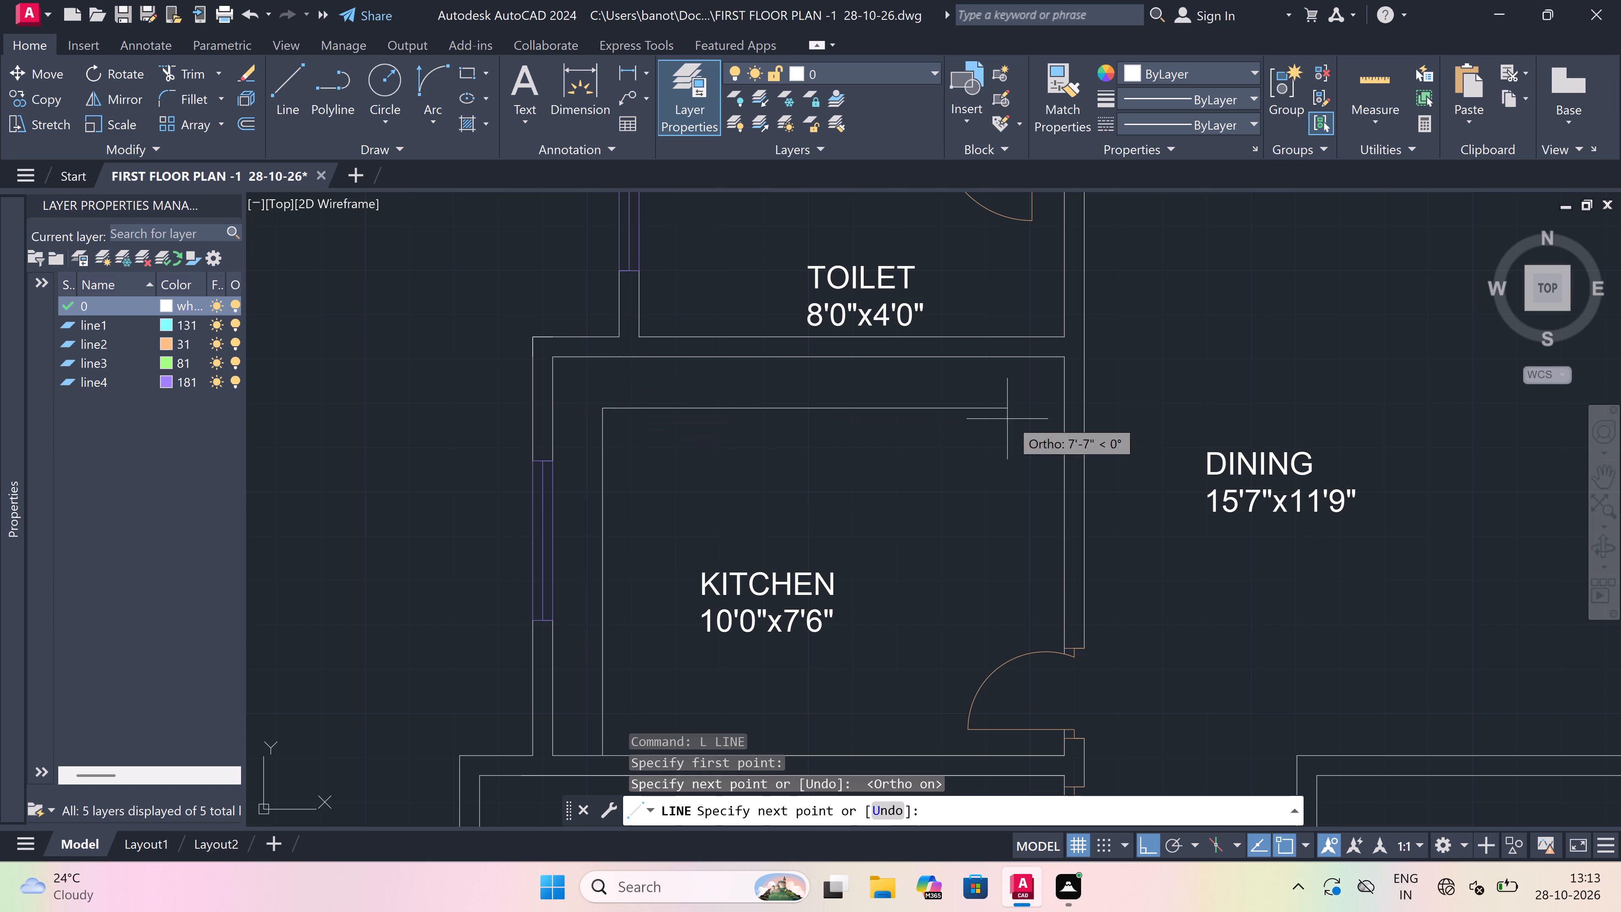
pyautogui.click(1067, 410)
pyautogui.press('Escape')
pyautogui.scroll(-5, 820, 406)
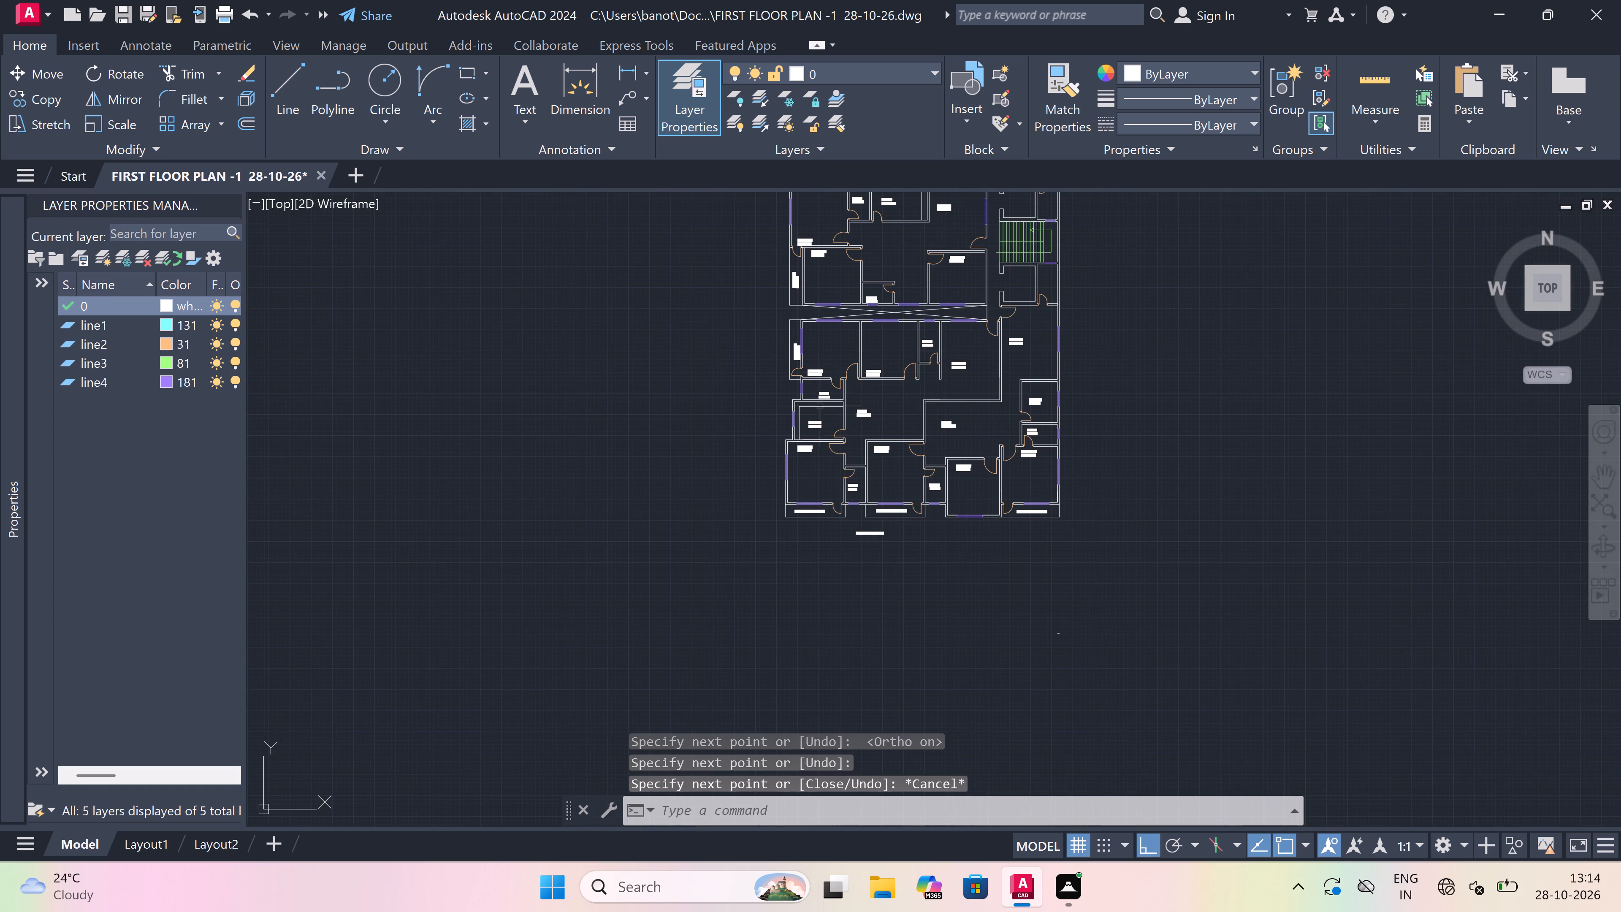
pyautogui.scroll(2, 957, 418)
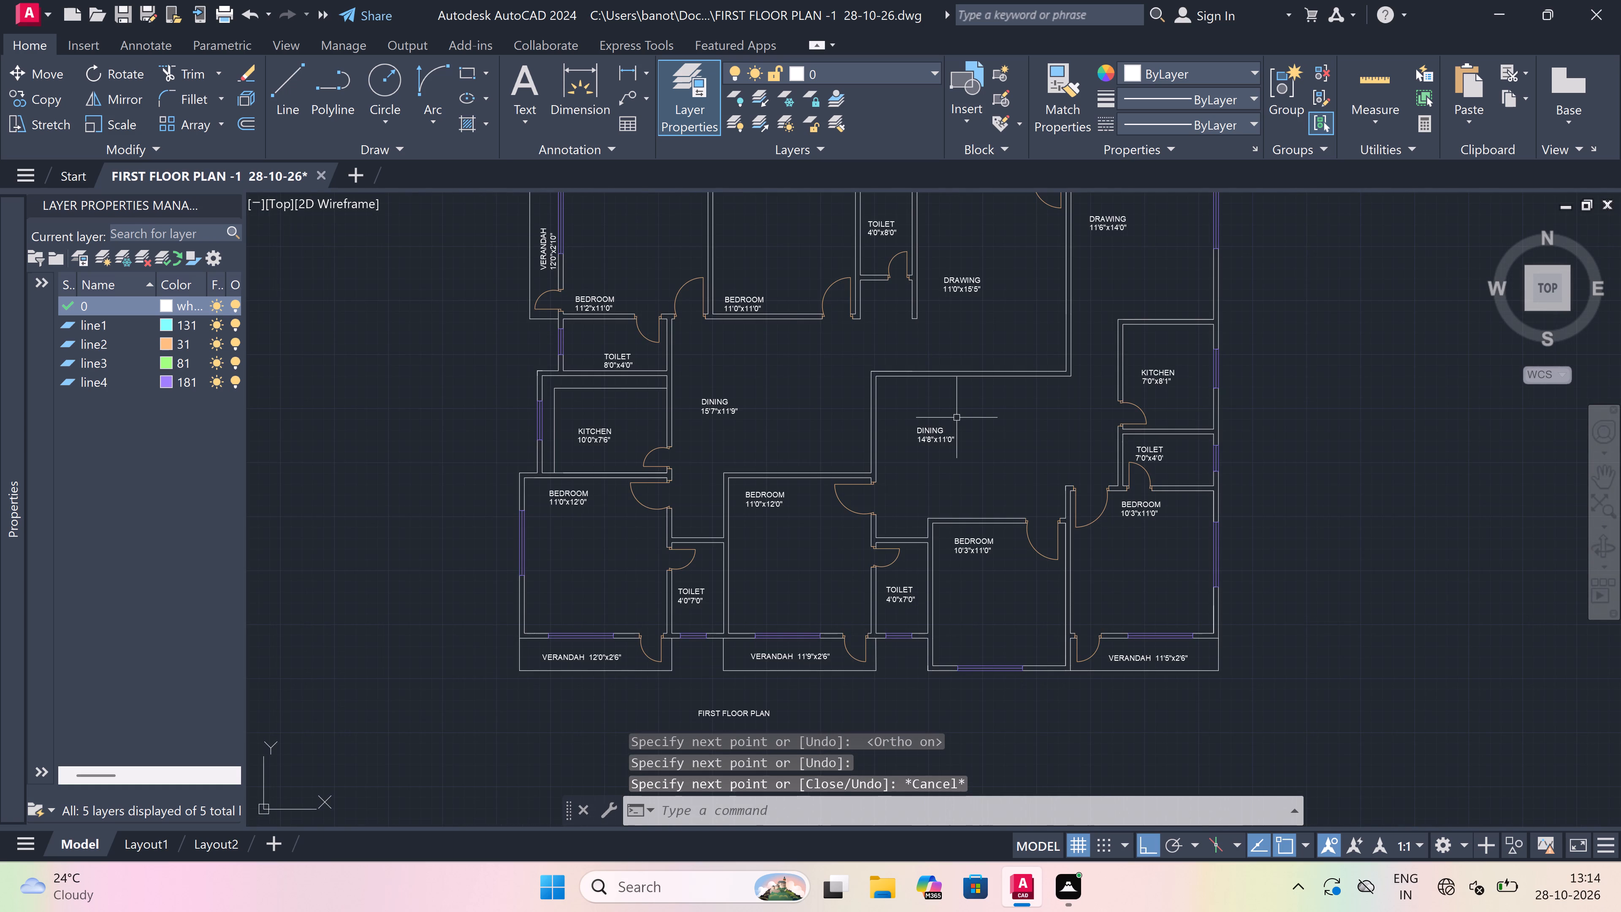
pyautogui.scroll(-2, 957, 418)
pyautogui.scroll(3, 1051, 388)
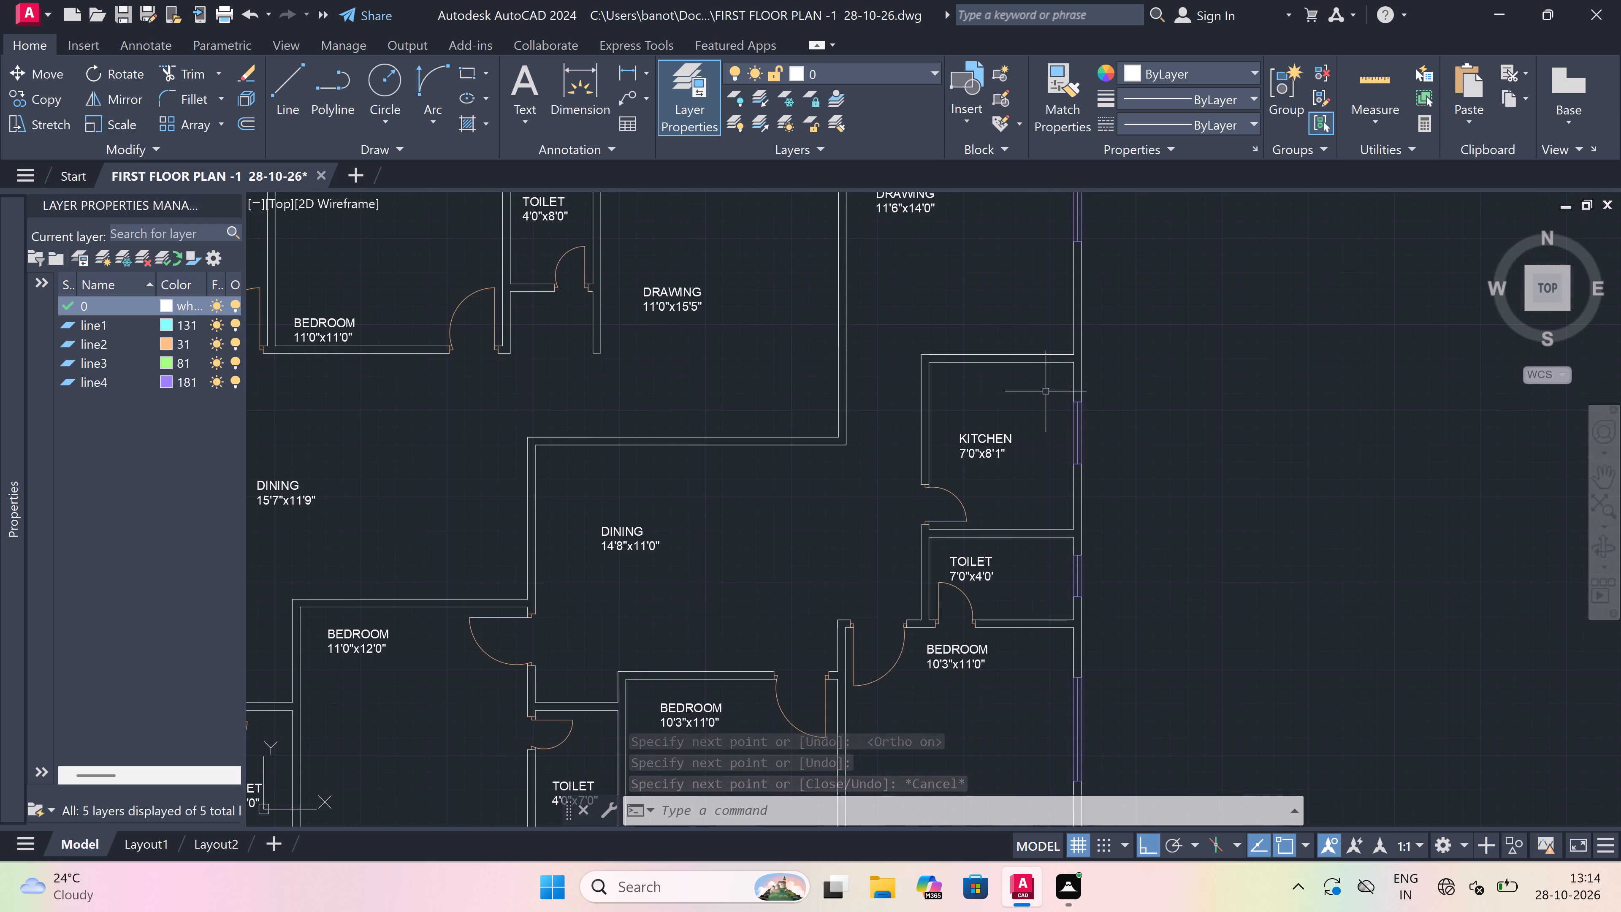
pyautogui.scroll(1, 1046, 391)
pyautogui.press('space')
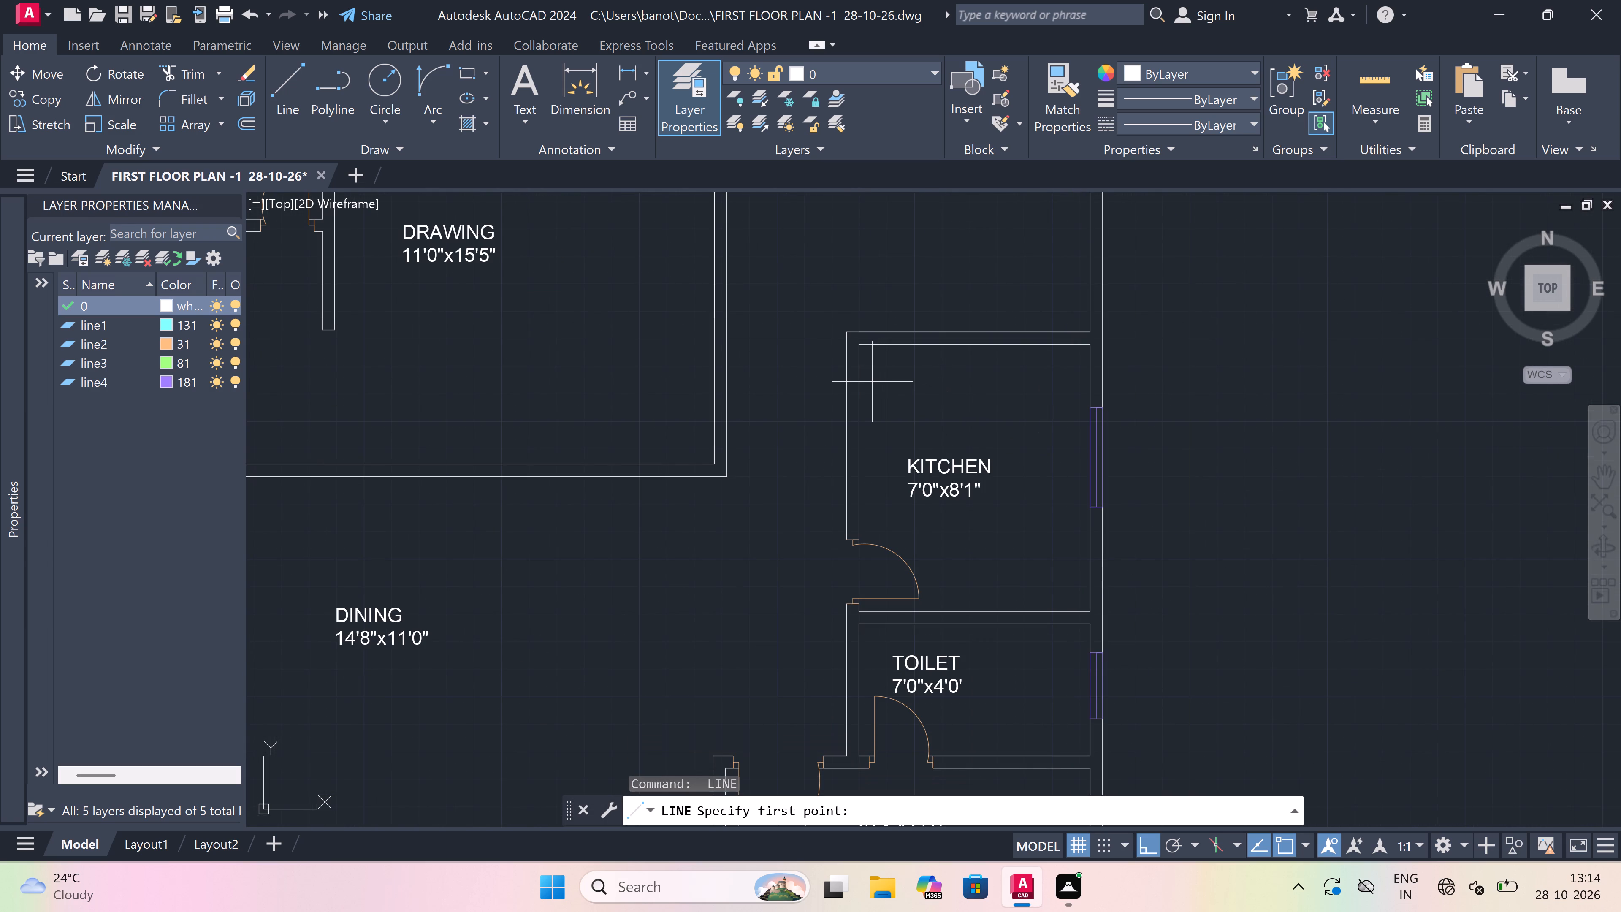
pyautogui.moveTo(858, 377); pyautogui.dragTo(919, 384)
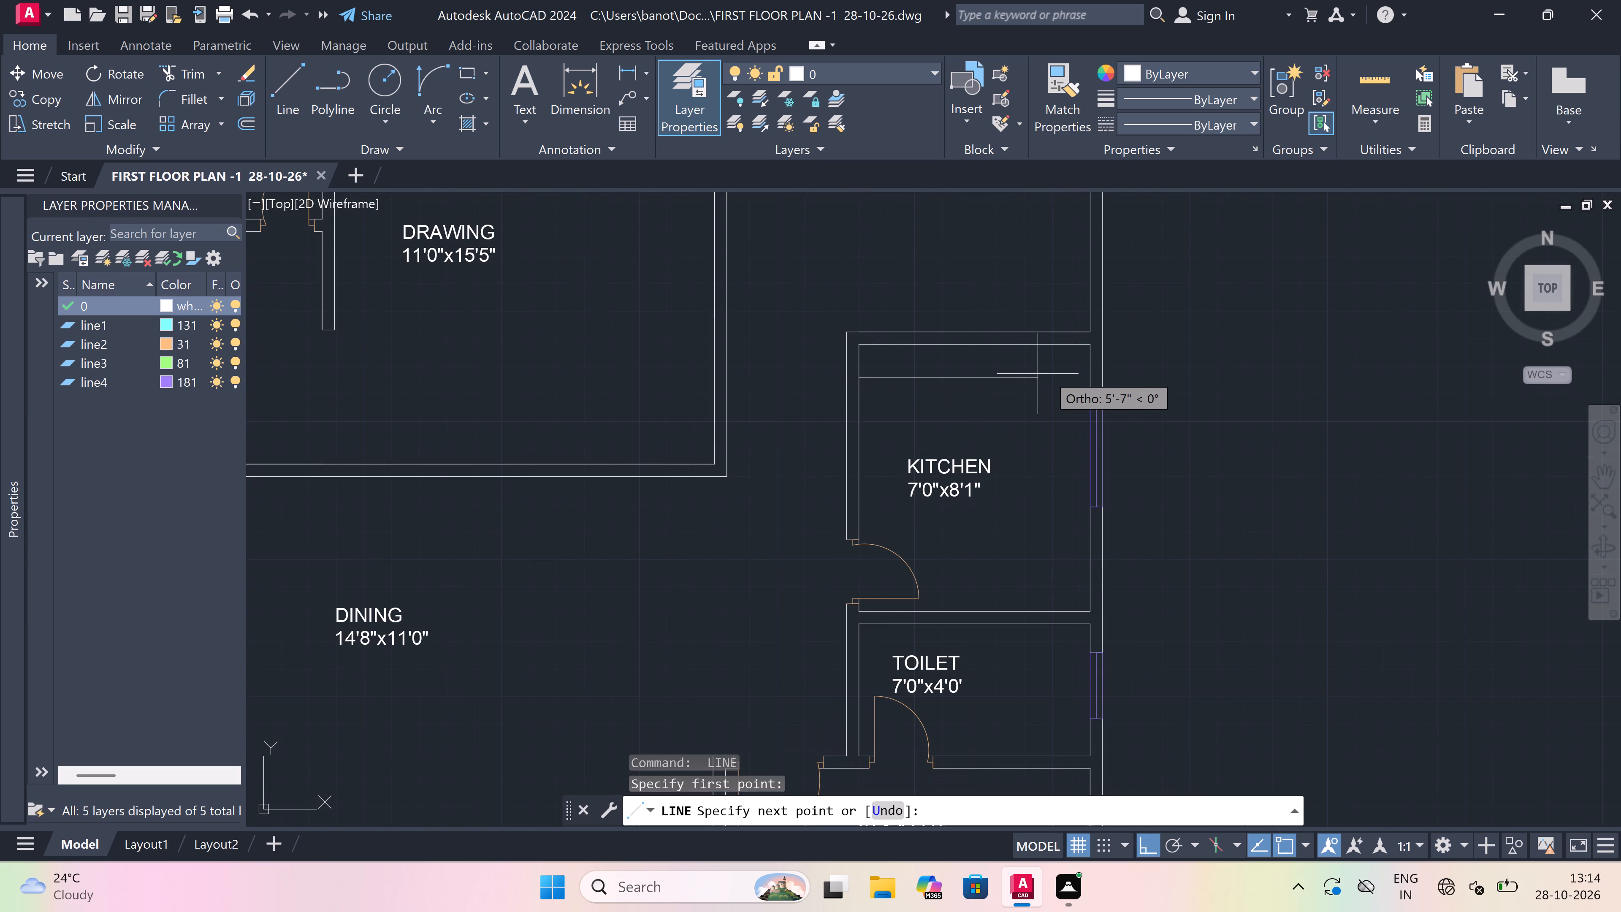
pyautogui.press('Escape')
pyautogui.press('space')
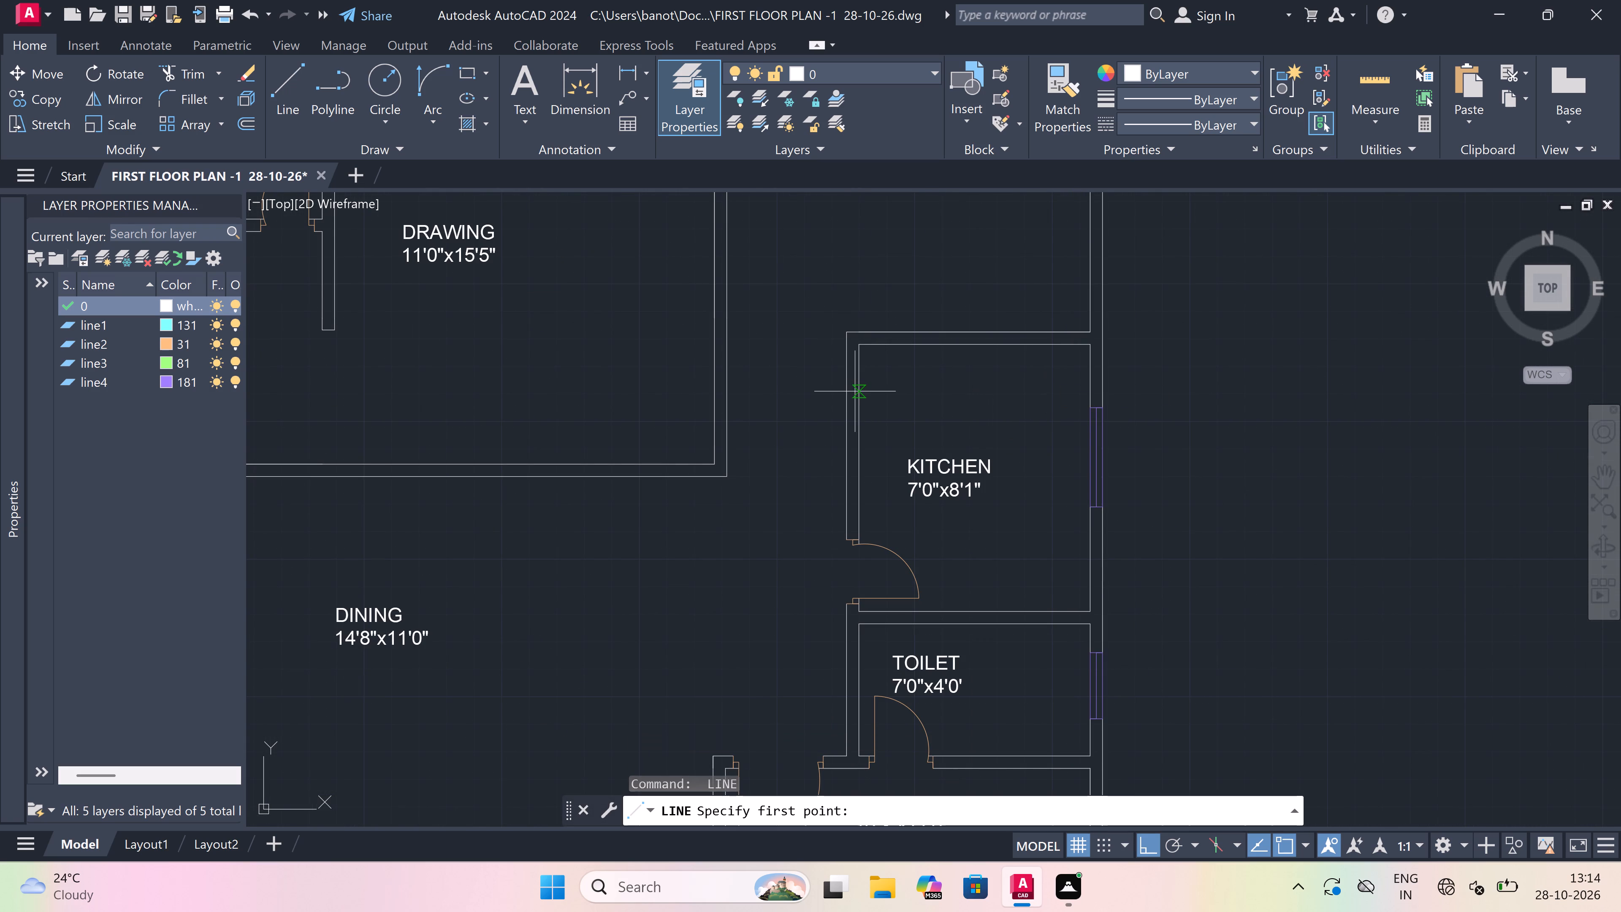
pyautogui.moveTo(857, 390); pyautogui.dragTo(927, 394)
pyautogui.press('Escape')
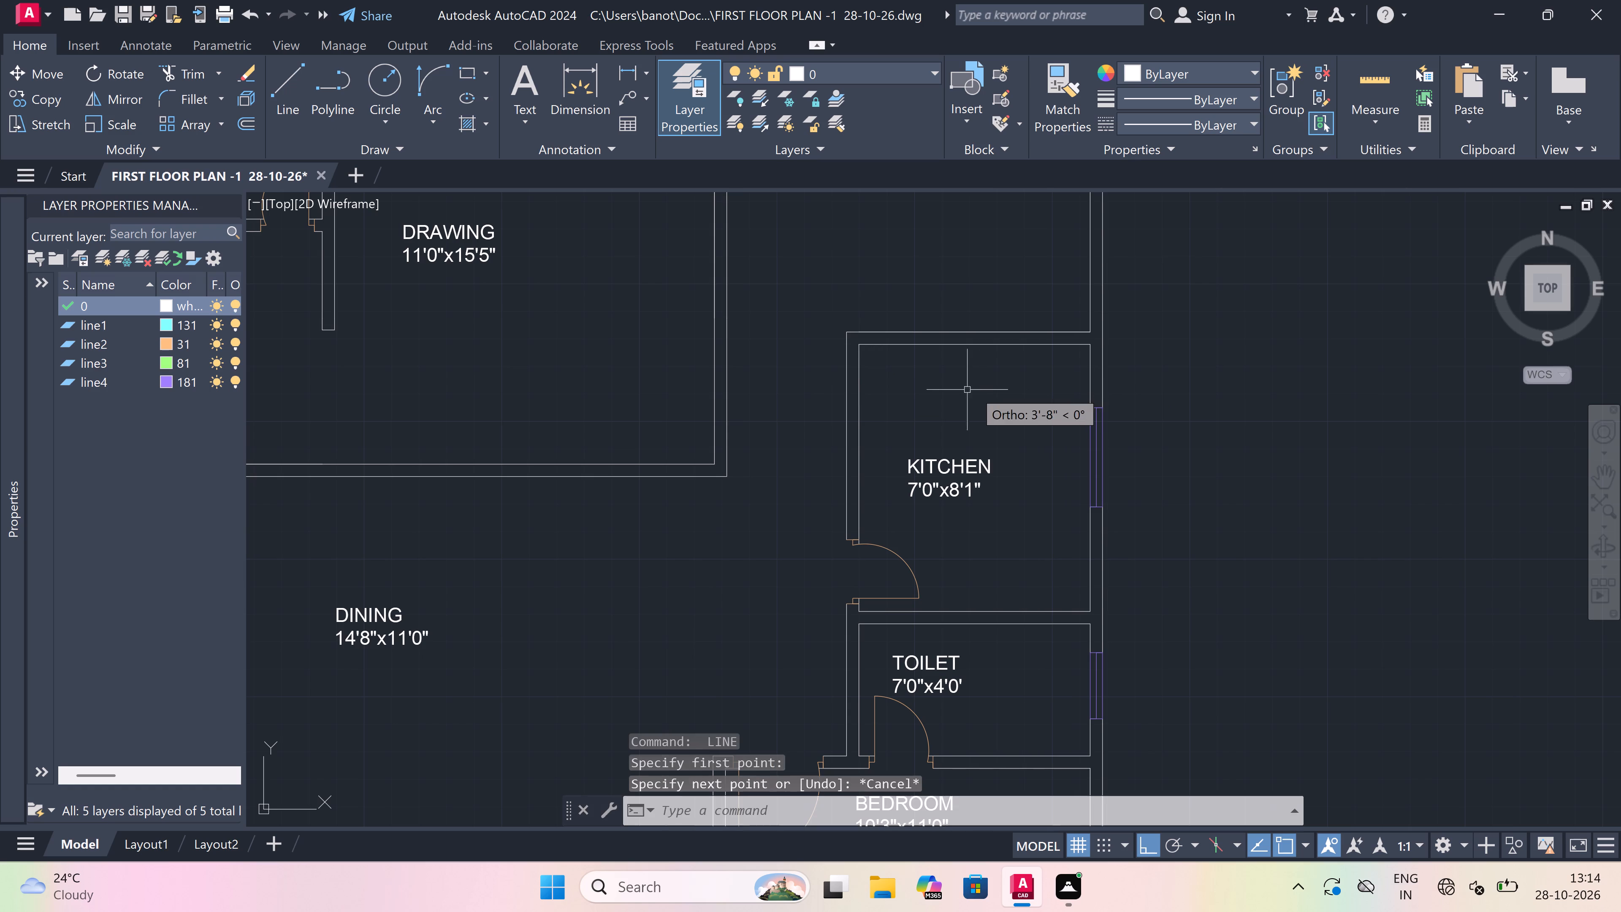
# Draw an L-shaped counter line in the KITCHEN 7'0"x8'1", about 5'-9" across from the door-side wall, then down to the bottom wall.
pyautogui.press('space')
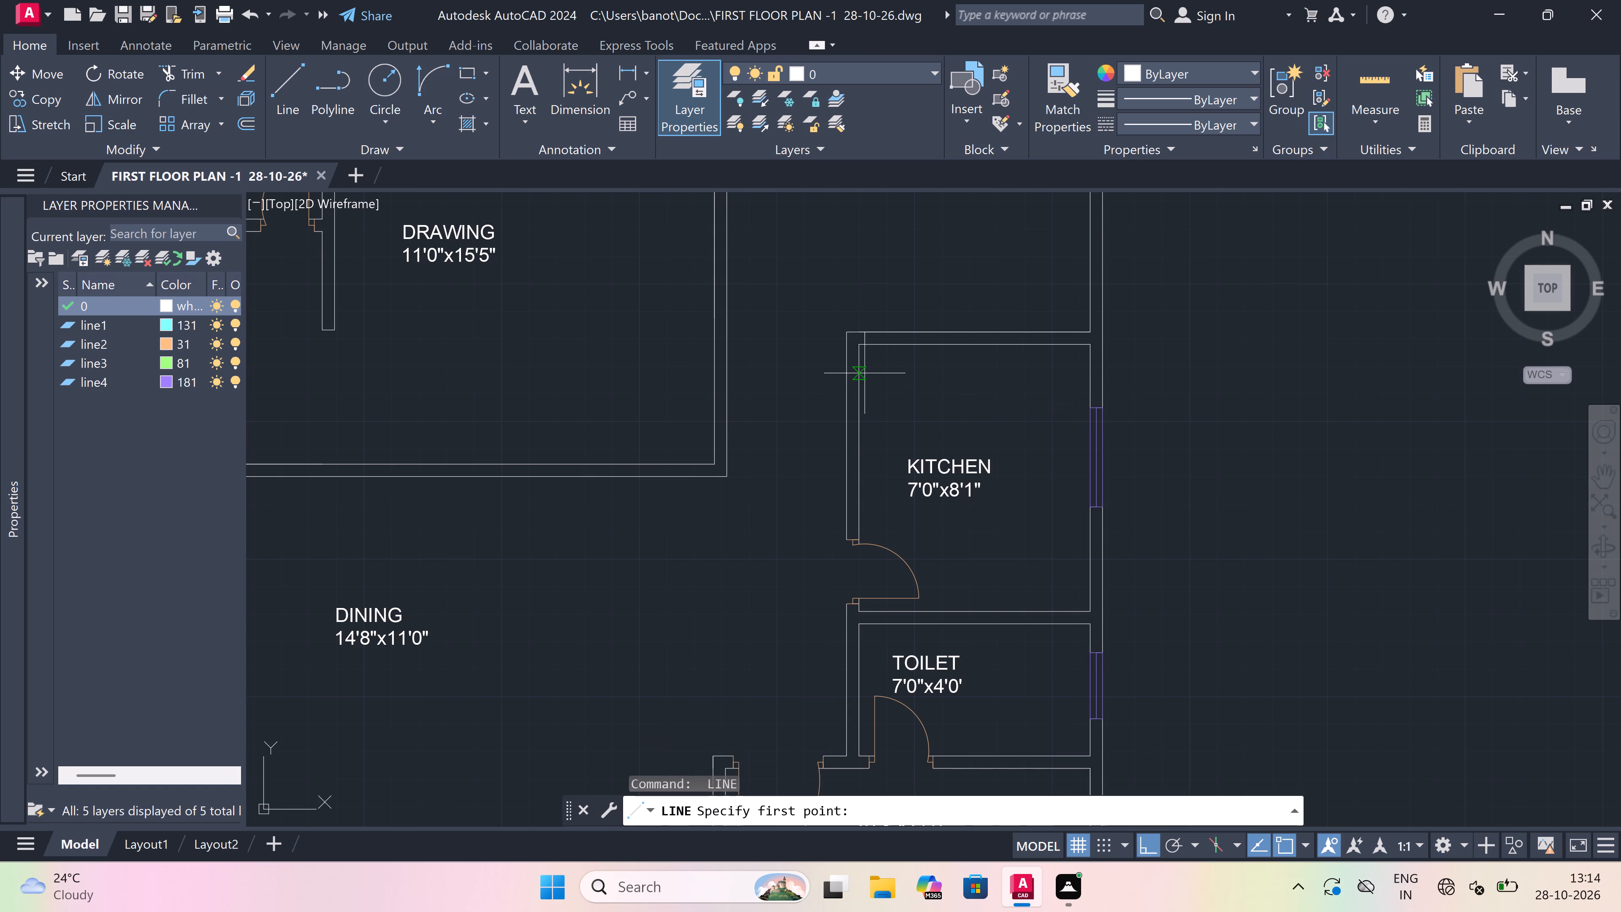
pyautogui.moveTo(865, 381); pyautogui.dragTo(880, 386)
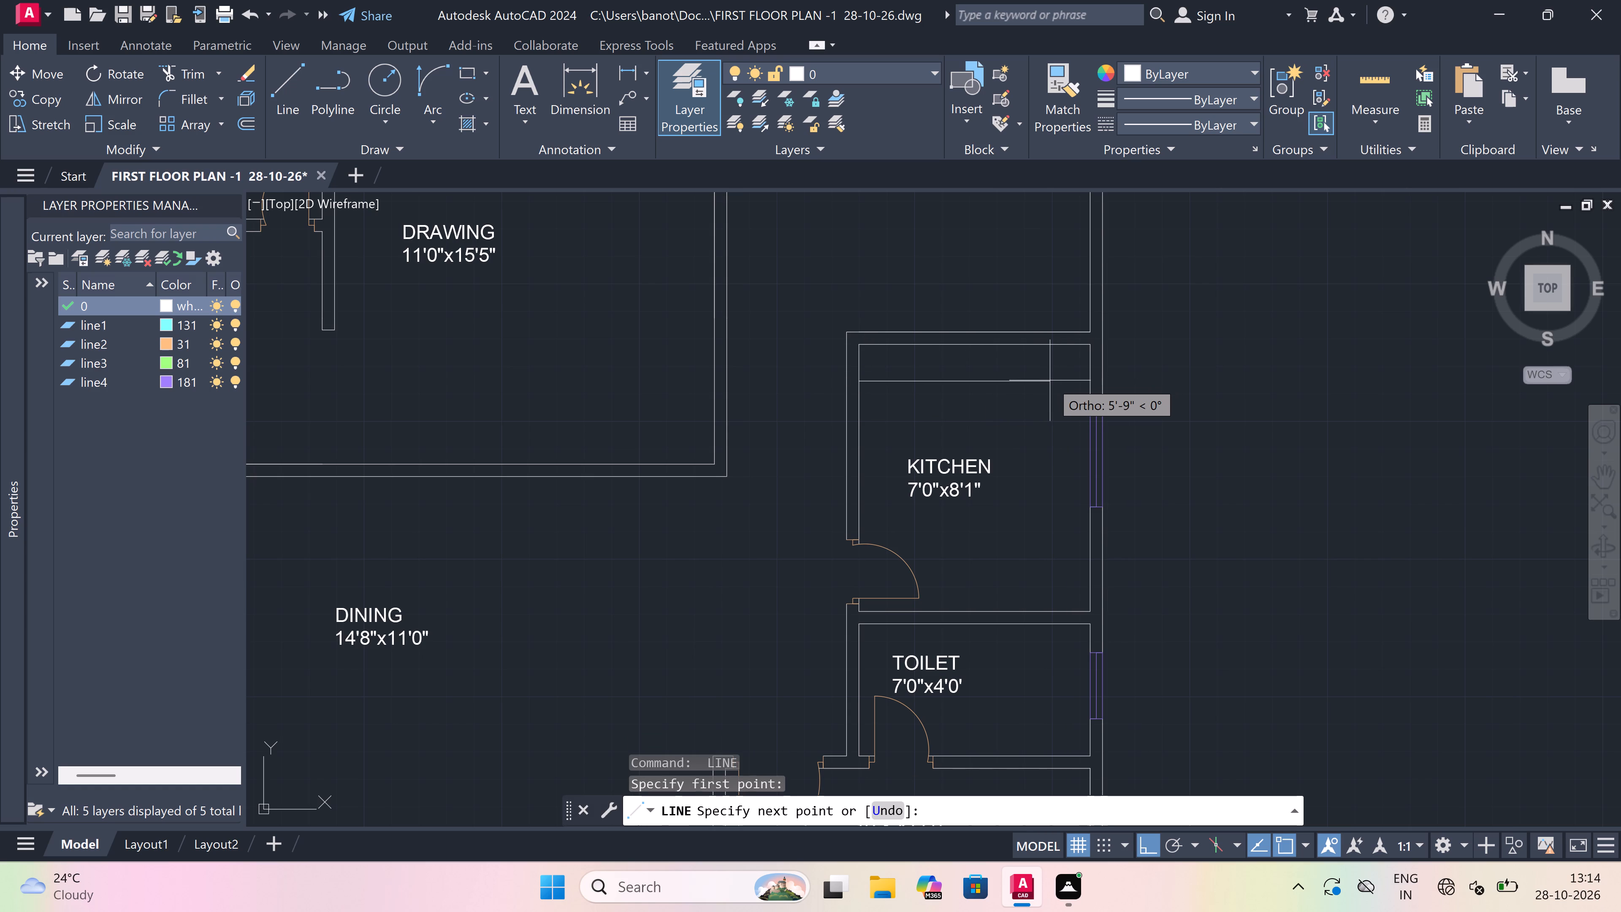
pyautogui.moveTo(1052, 383); pyautogui.dragTo(1066, 421)
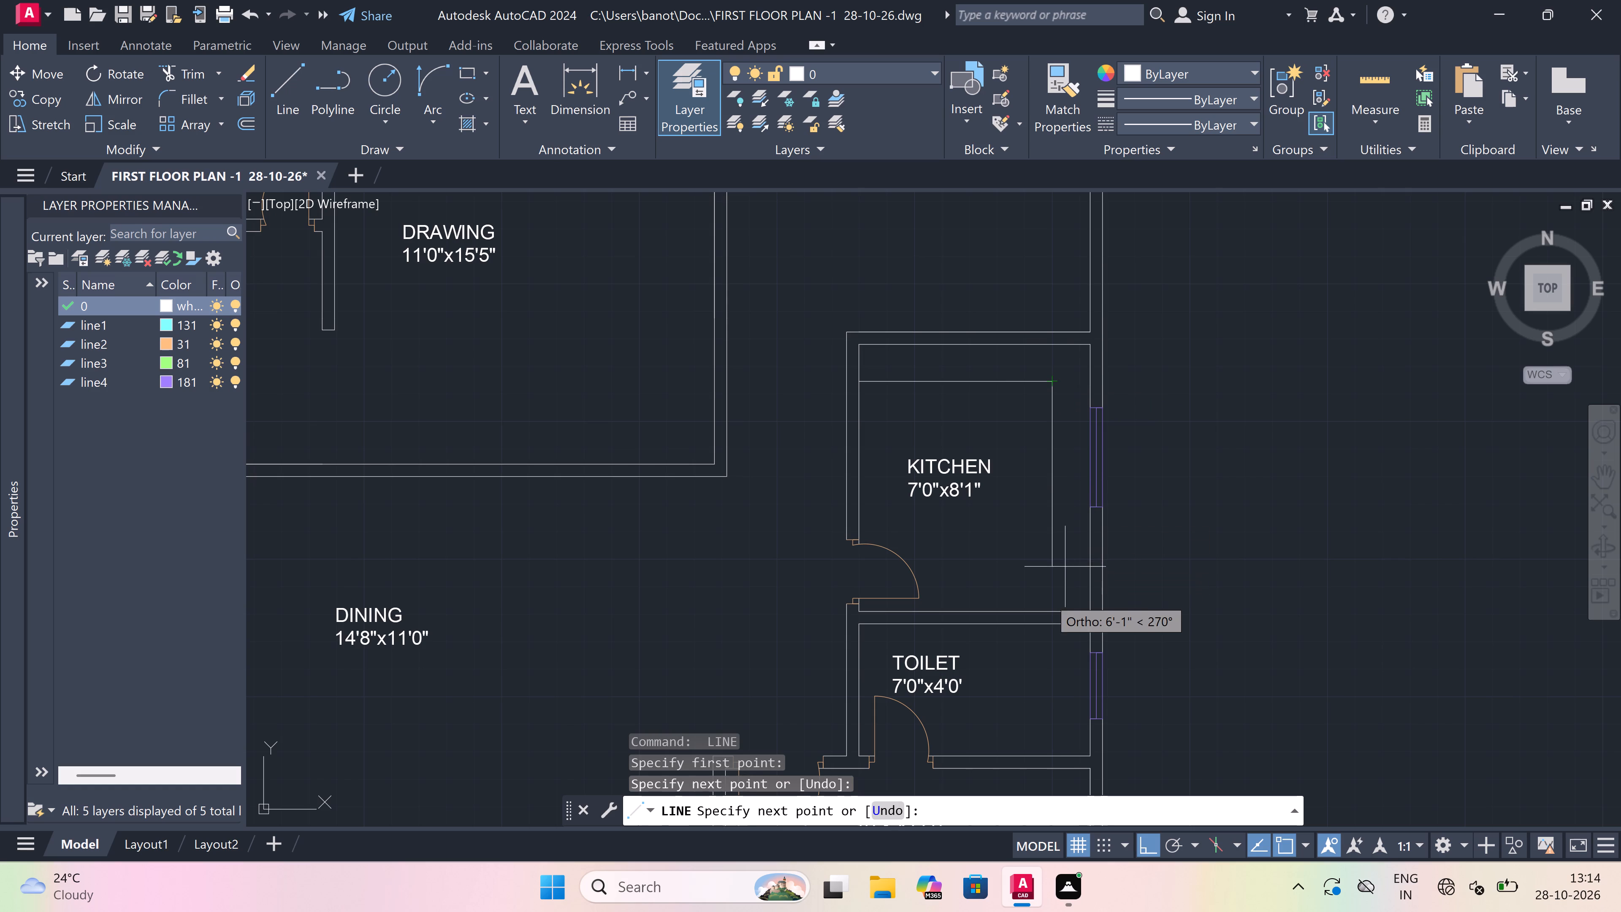
pyautogui.click(1052, 610)
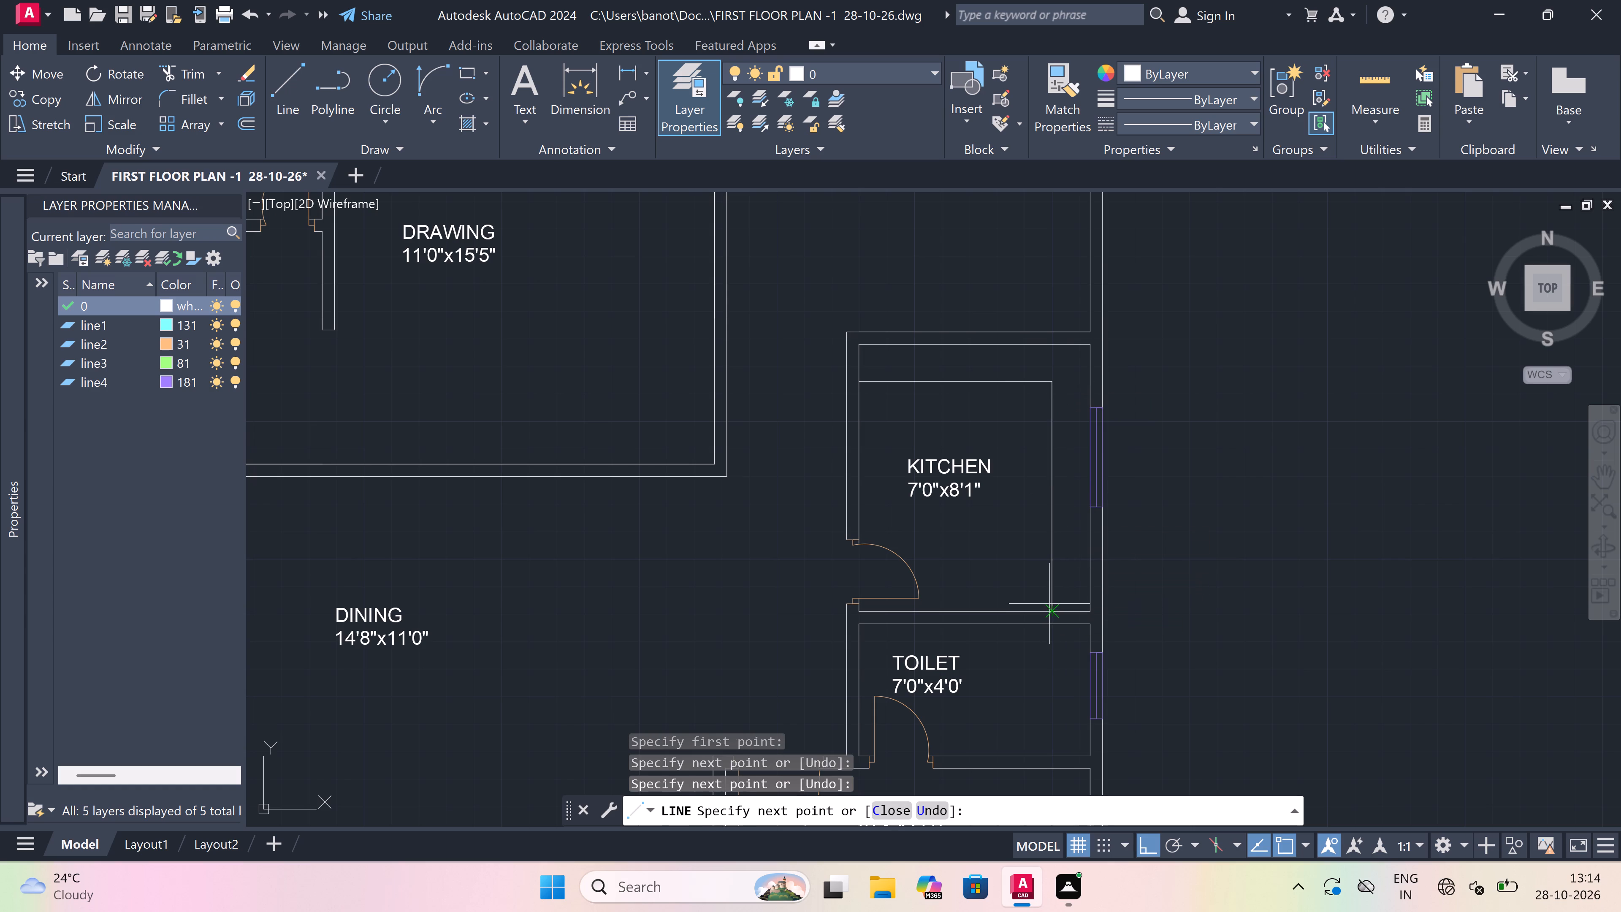
pyautogui.press('Escape')
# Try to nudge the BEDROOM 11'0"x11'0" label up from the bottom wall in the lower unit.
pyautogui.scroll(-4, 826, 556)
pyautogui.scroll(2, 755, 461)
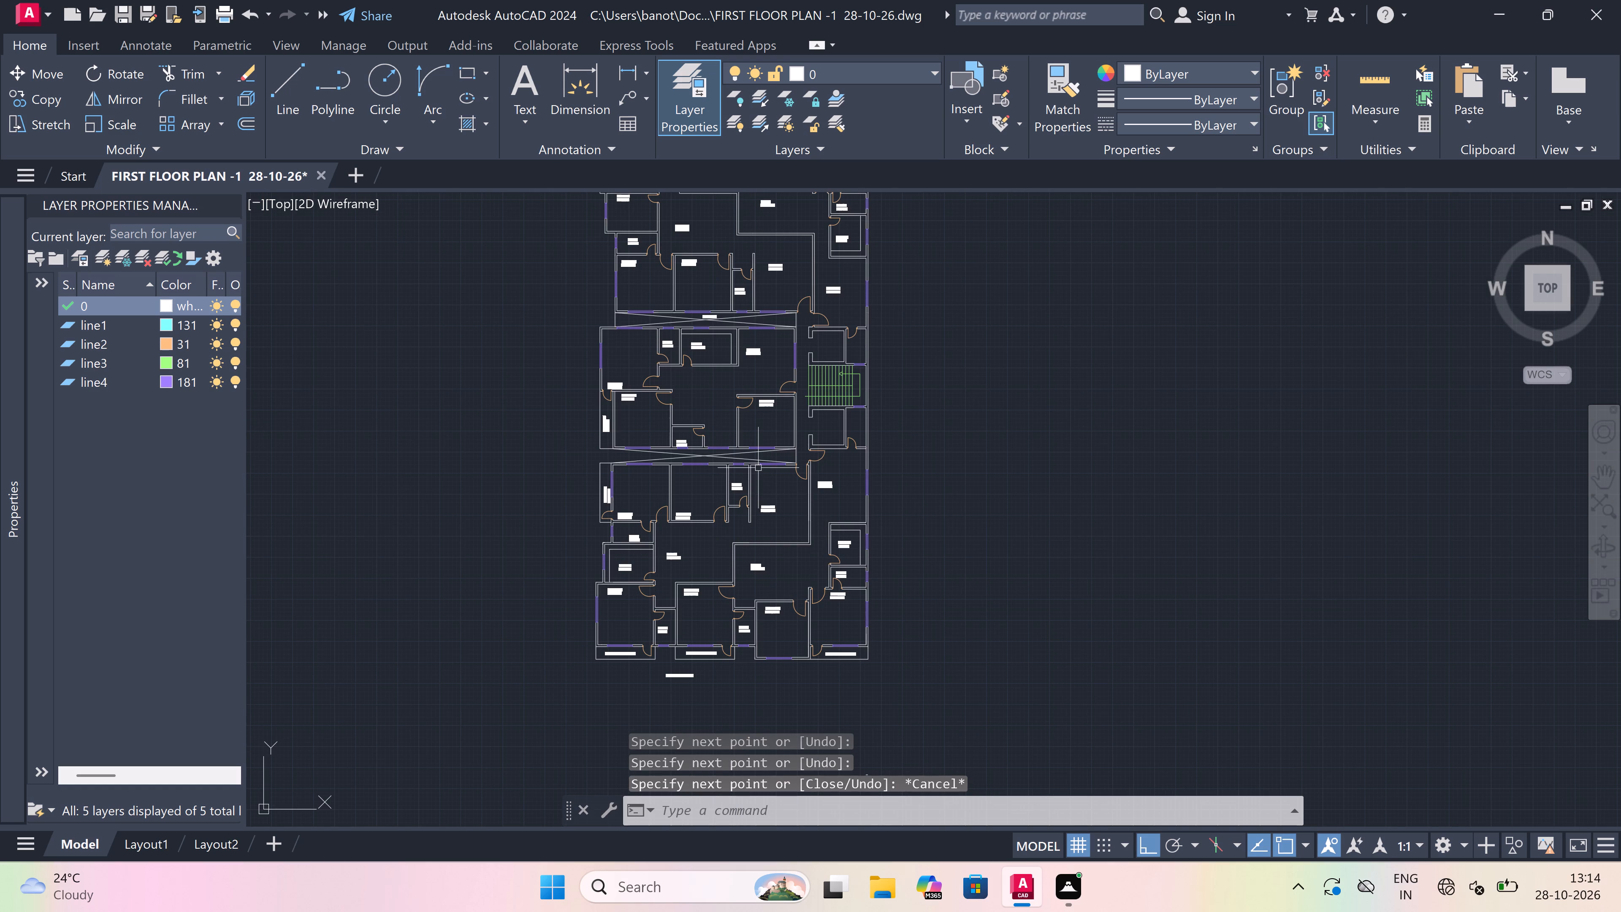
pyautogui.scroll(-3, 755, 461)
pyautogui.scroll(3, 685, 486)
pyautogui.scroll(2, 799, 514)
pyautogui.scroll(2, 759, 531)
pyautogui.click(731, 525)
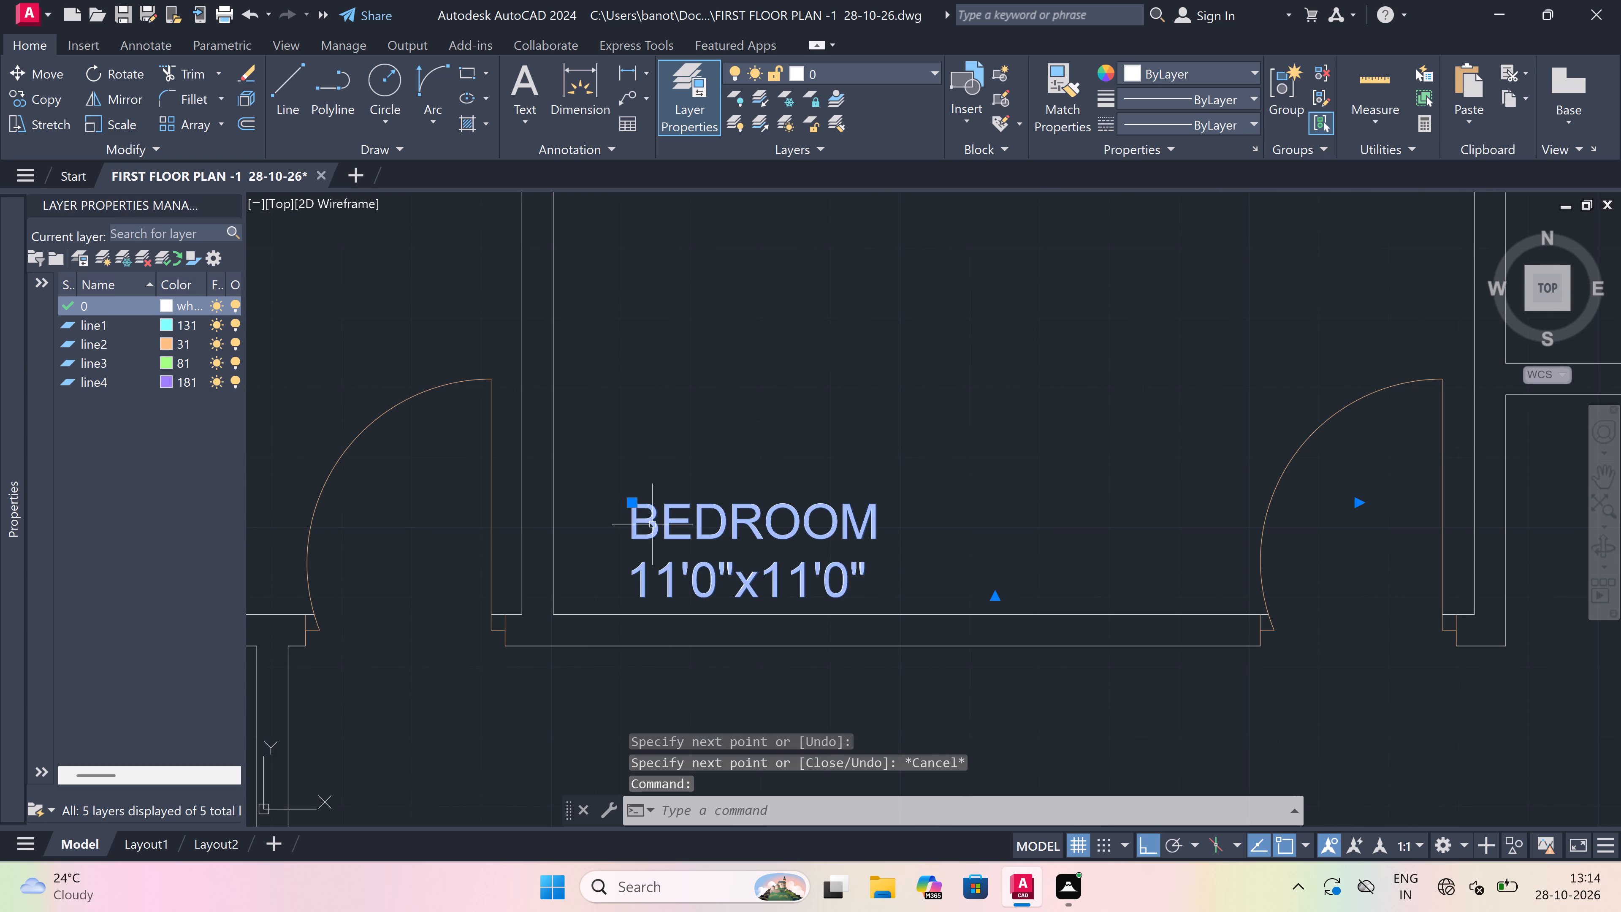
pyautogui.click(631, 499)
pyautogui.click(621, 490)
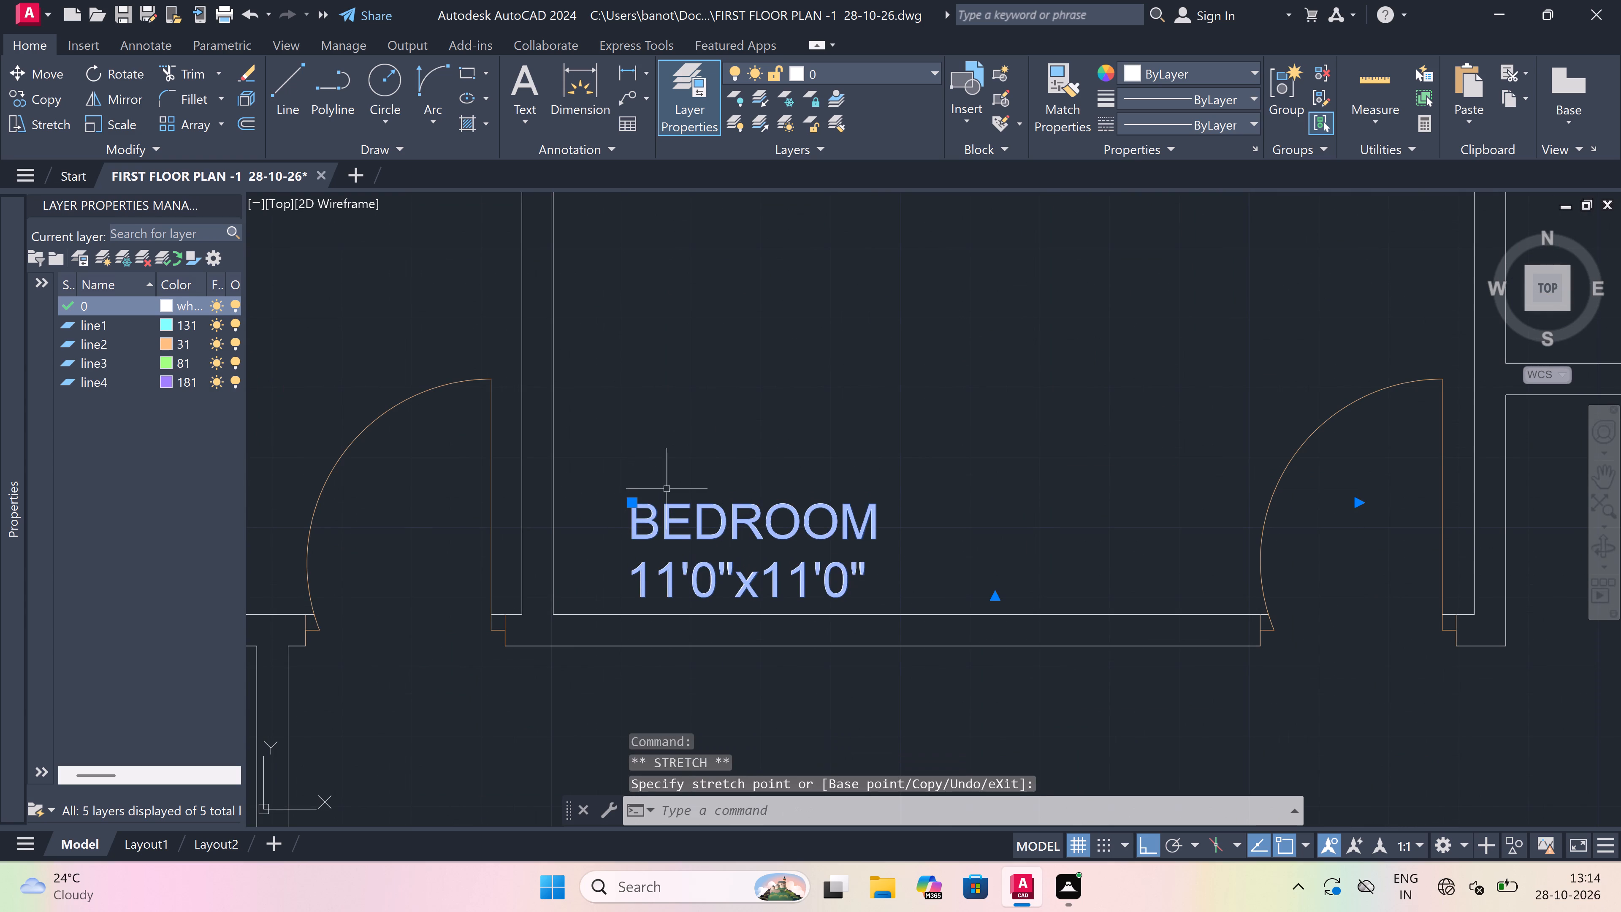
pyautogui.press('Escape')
# Move the middle unit's TOILET 6'0"x4'0" label straight up about 1'-9" so it clears the bottom wall and window.
pyautogui.scroll(-6, 794, 472)
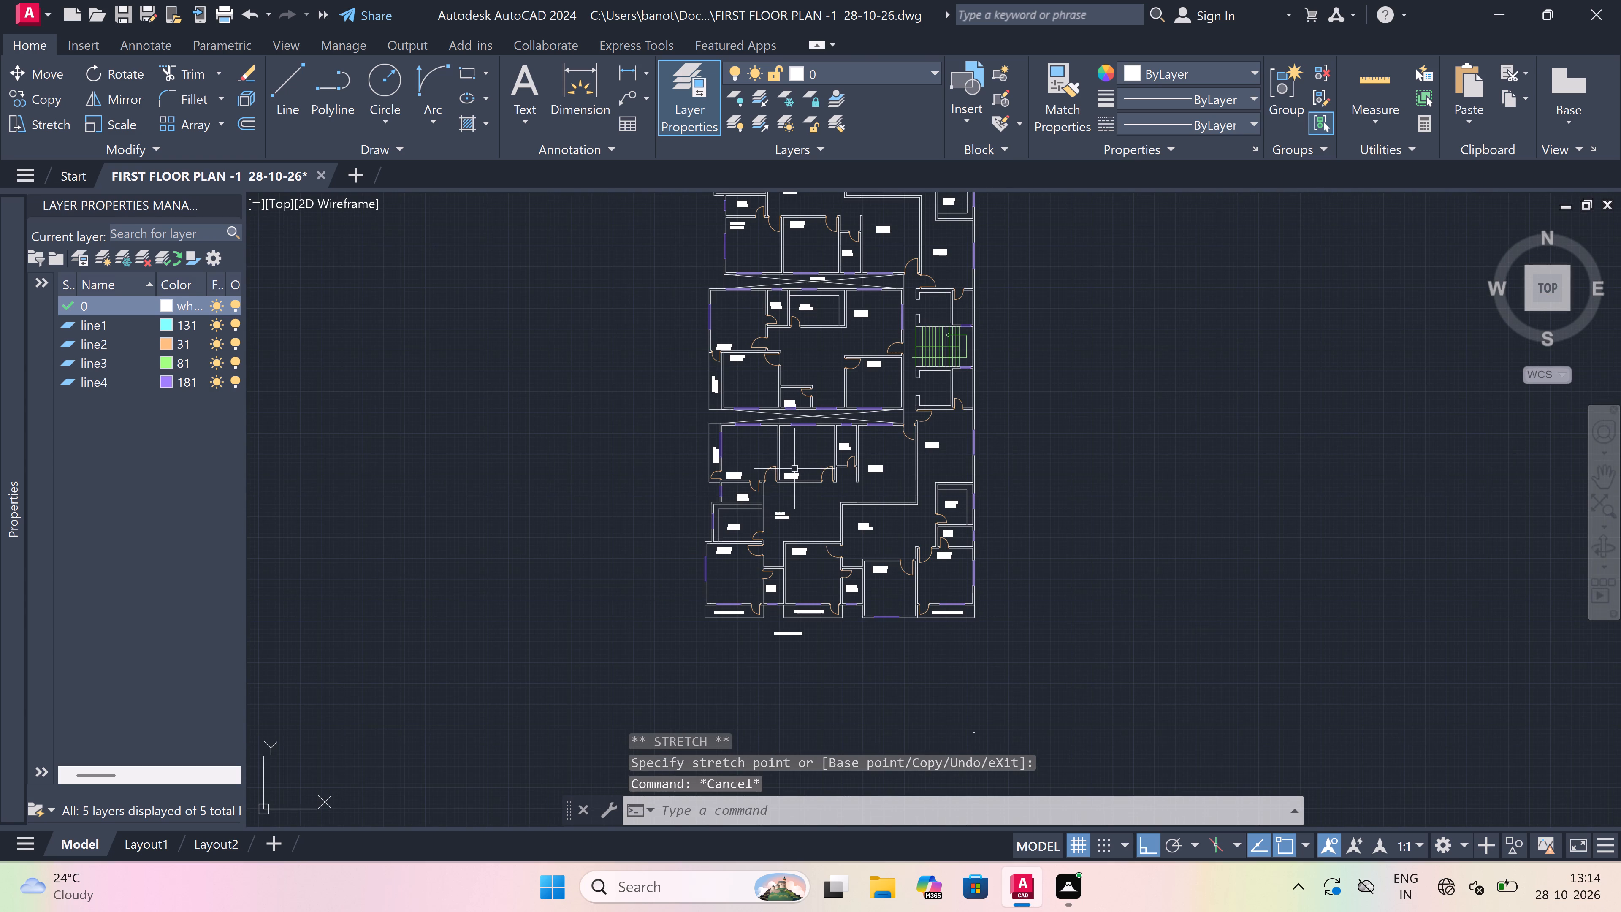
pyautogui.scroll(5, 793, 399)
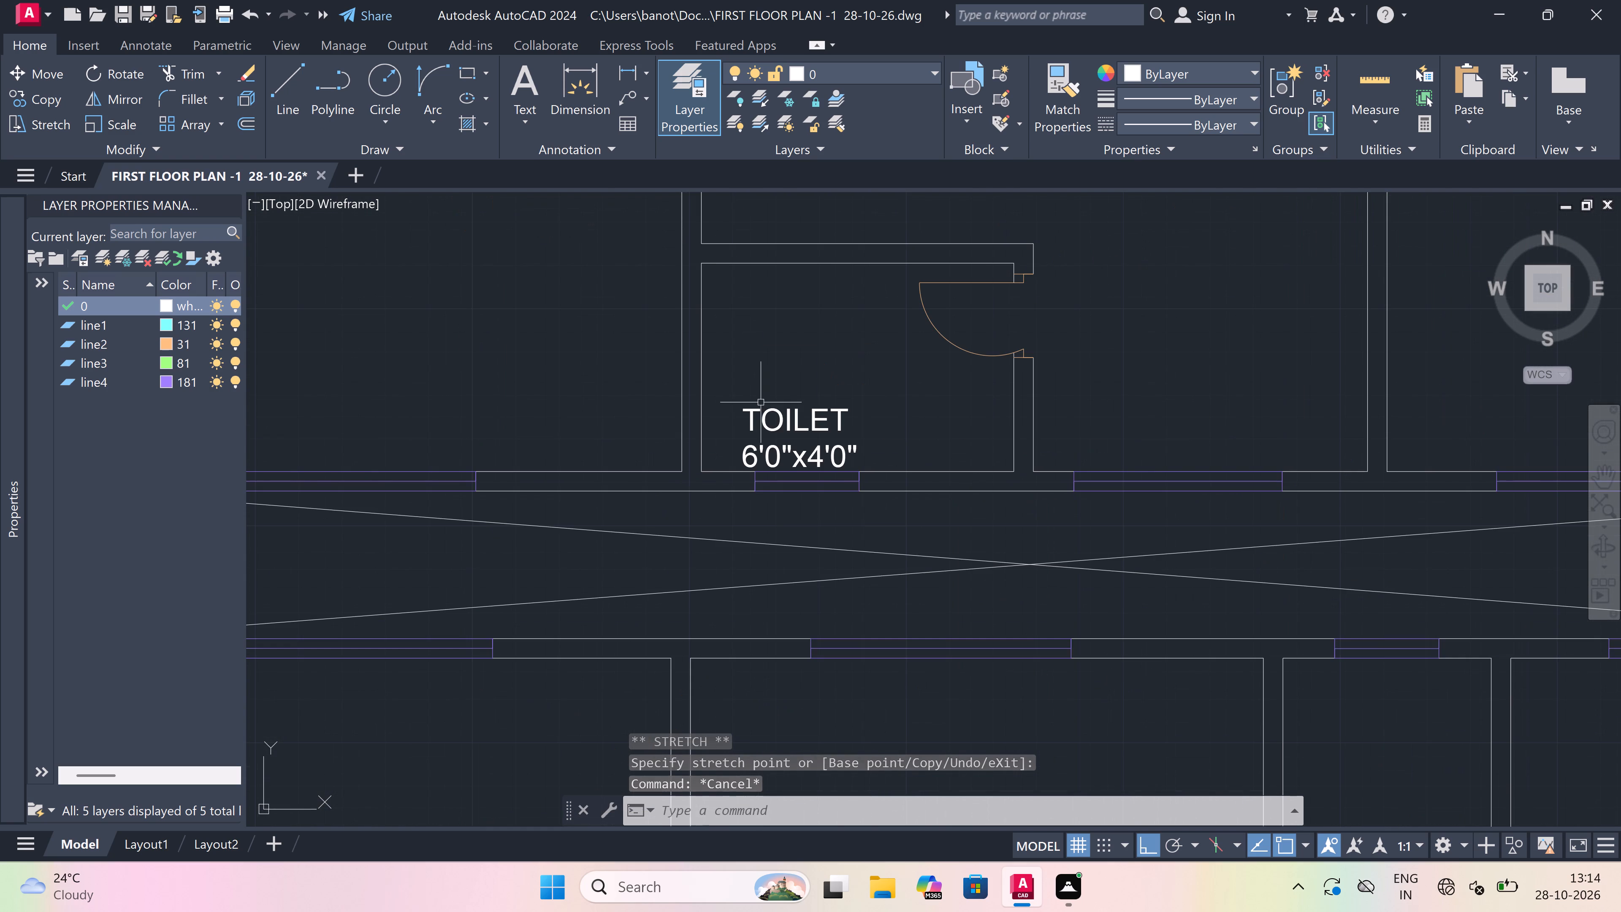
pyautogui.scroll(-2, 780, 426)
pyautogui.scroll(2, 787, 342)
pyautogui.scroll(1, 794, 464)
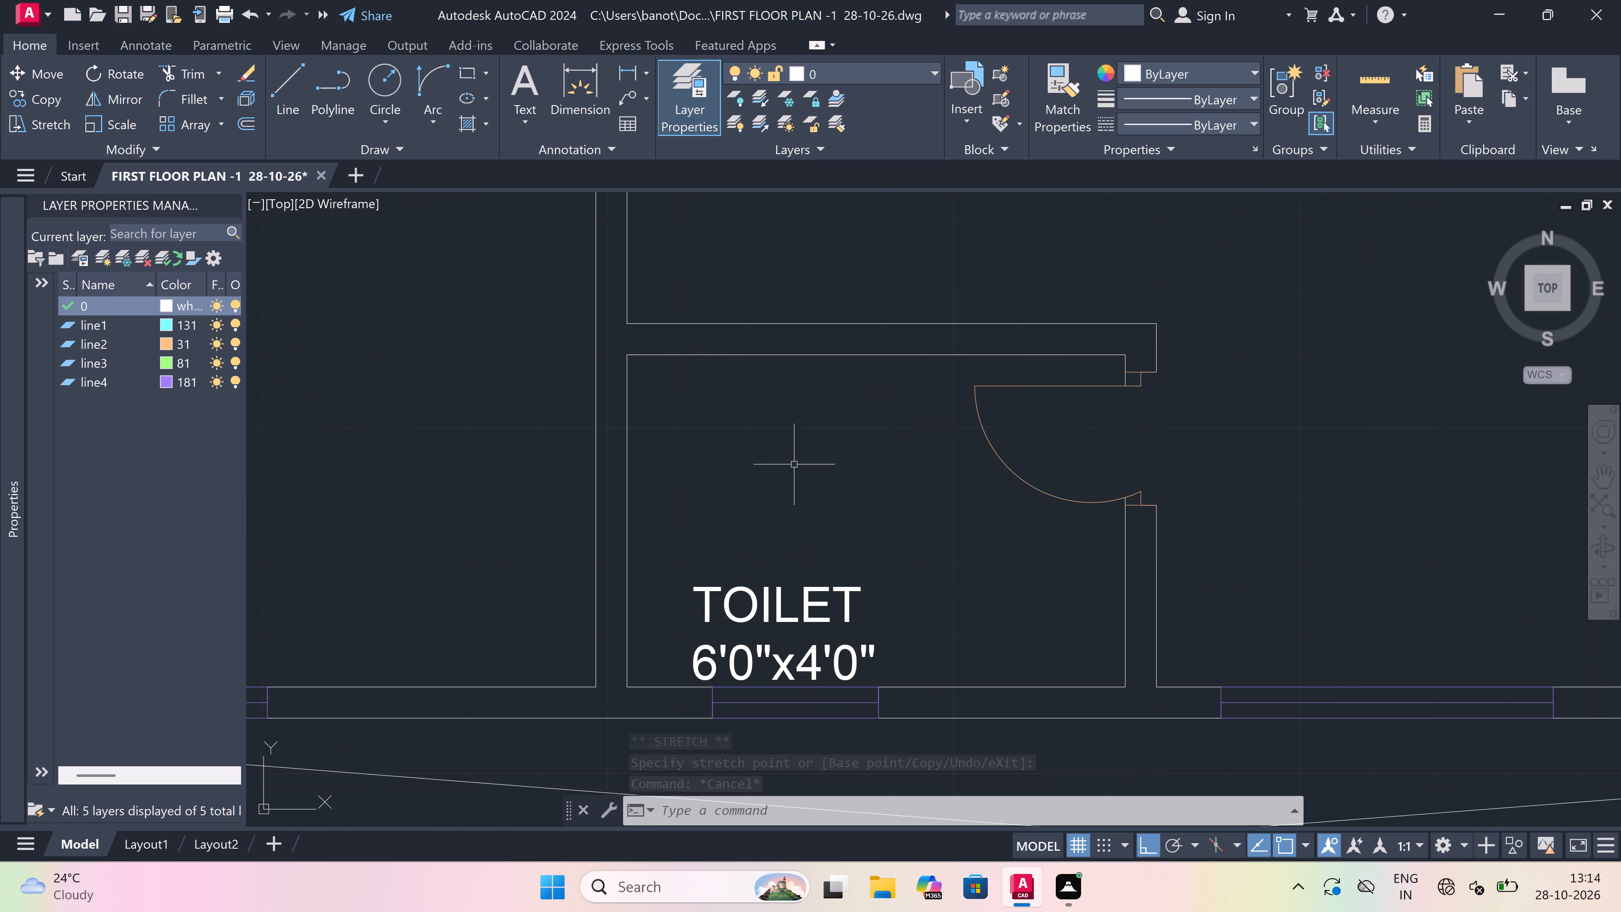
pyautogui.click(761, 583)
pyautogui.moveTo(659, 649); pyautogui.dragTo(659, 643)
pyautogui.moveTo(694, 588); pyautogui.dragTo(697, 581)
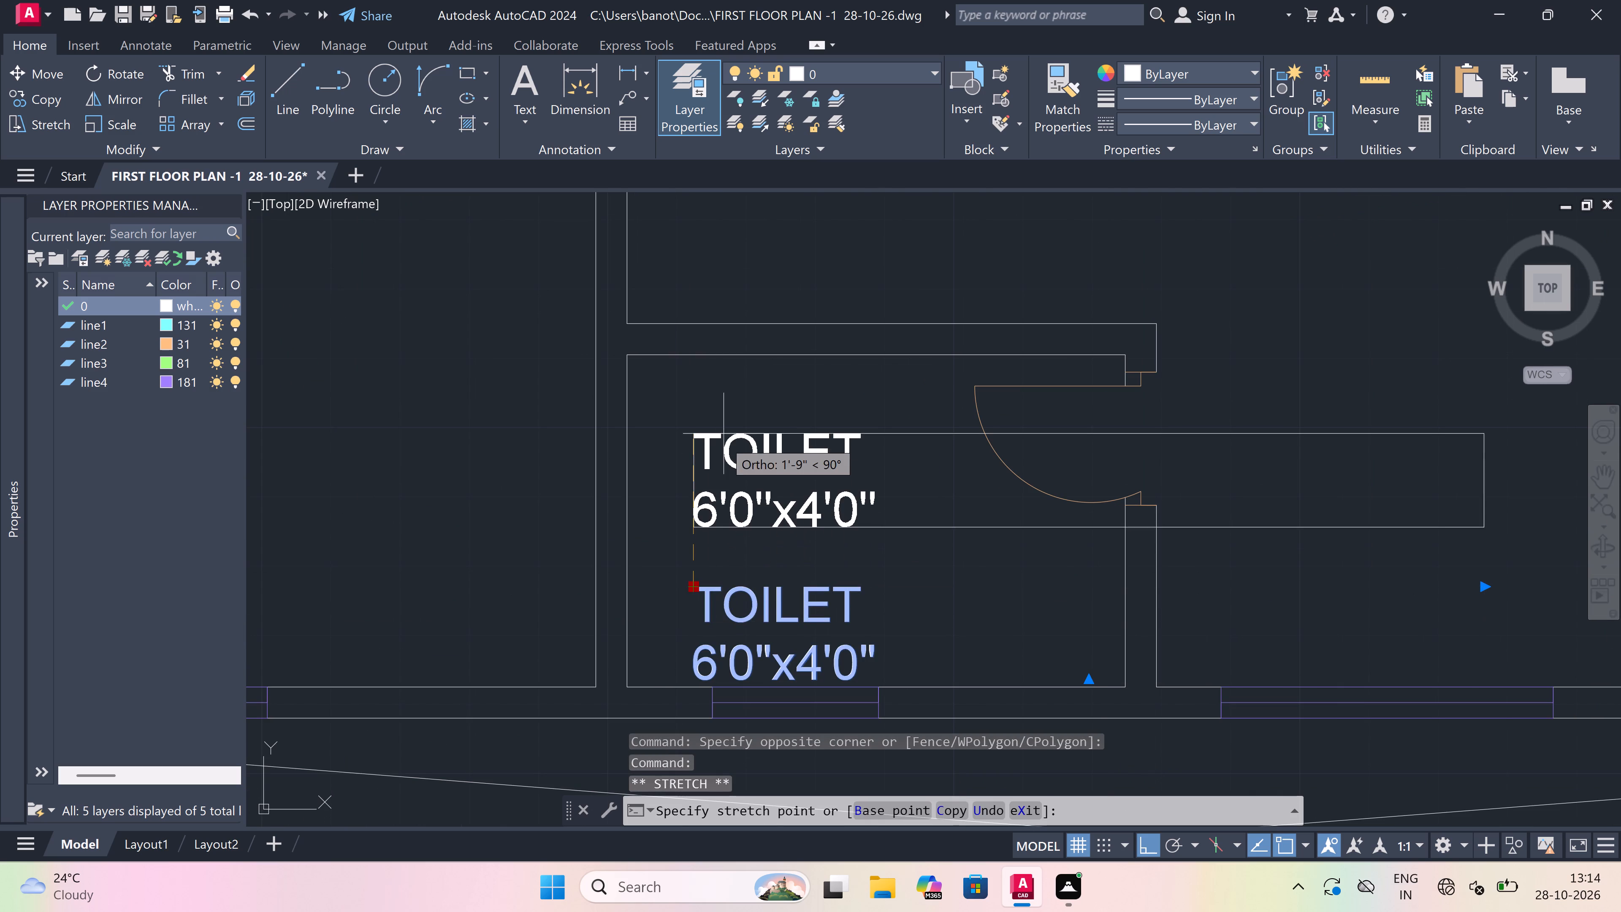
pyautogui.click(730, 426)
pyautogui.press('Escape')
# Look over the middle unit's room labels, the staircase surroundings and the whole floor plan for missing or misplaced labels.
pyautogui.scroll(-4, 745, 525)
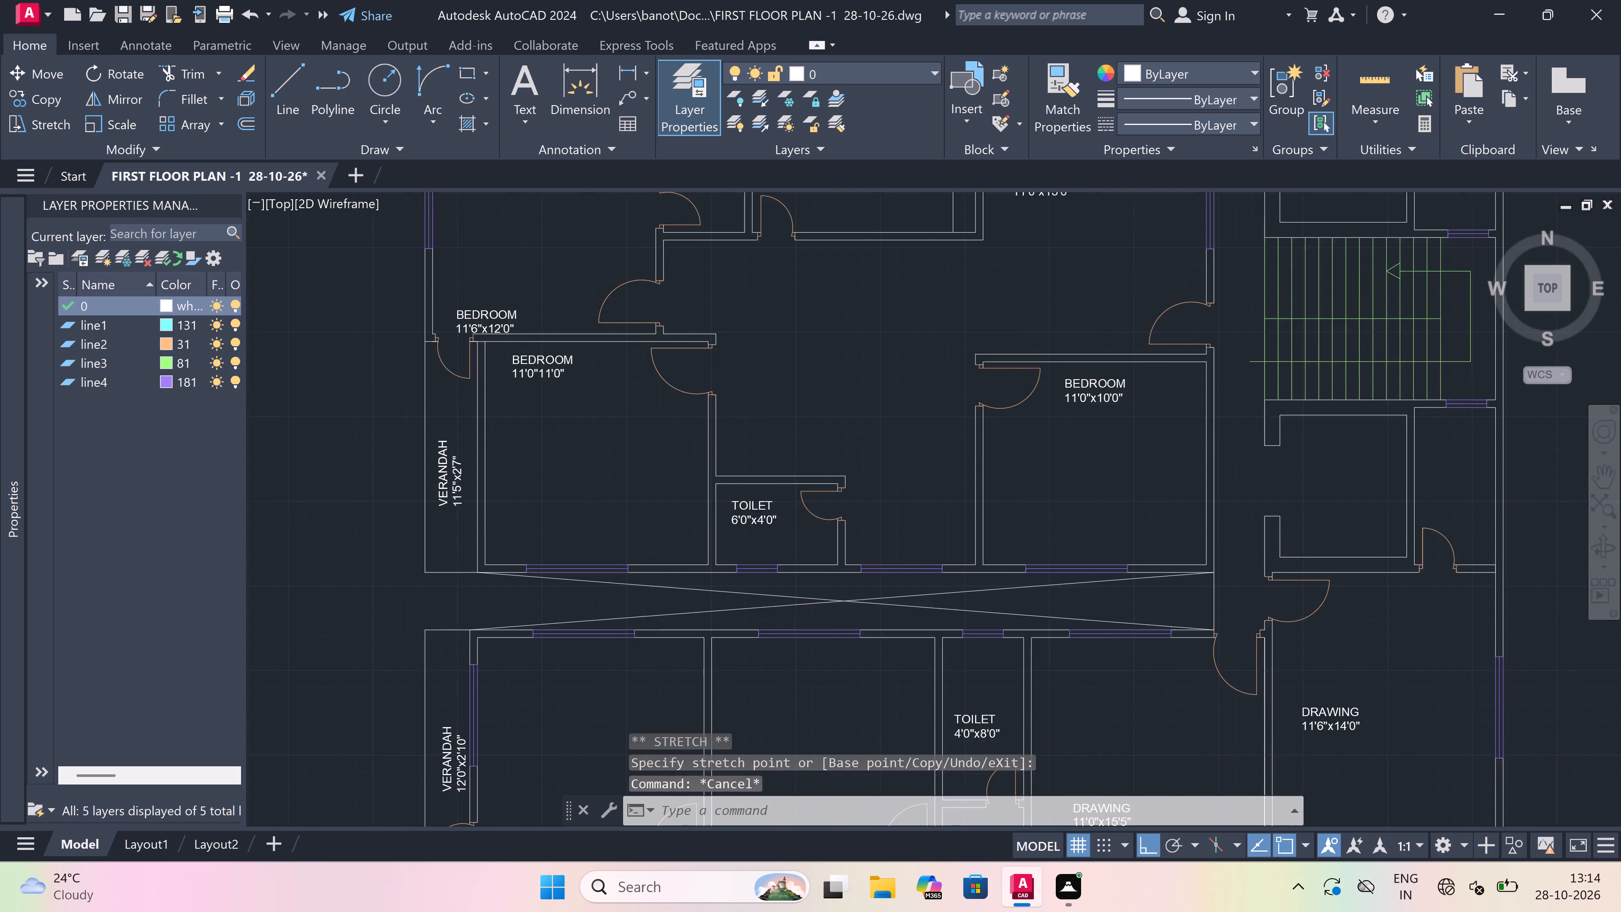
pyautogui.scroll(-2, 745, 525)
pyautogui.scroll(3, 834, 486)
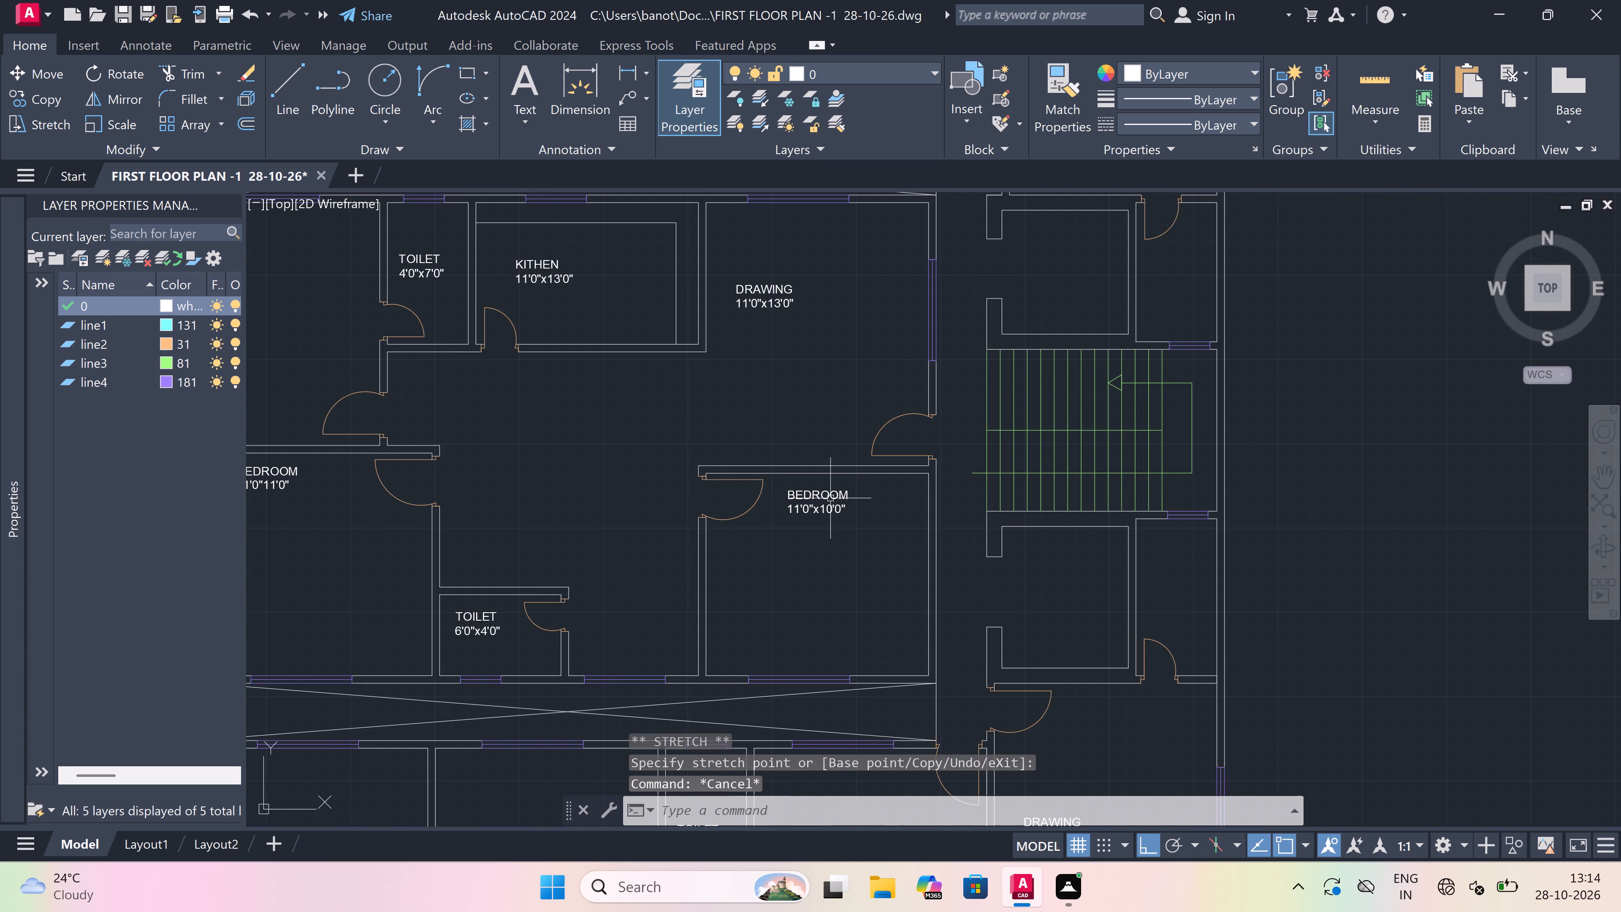
pyautogui.scroll(-1, 830, 498)
pyautogui.scroll(2, 830, 498)
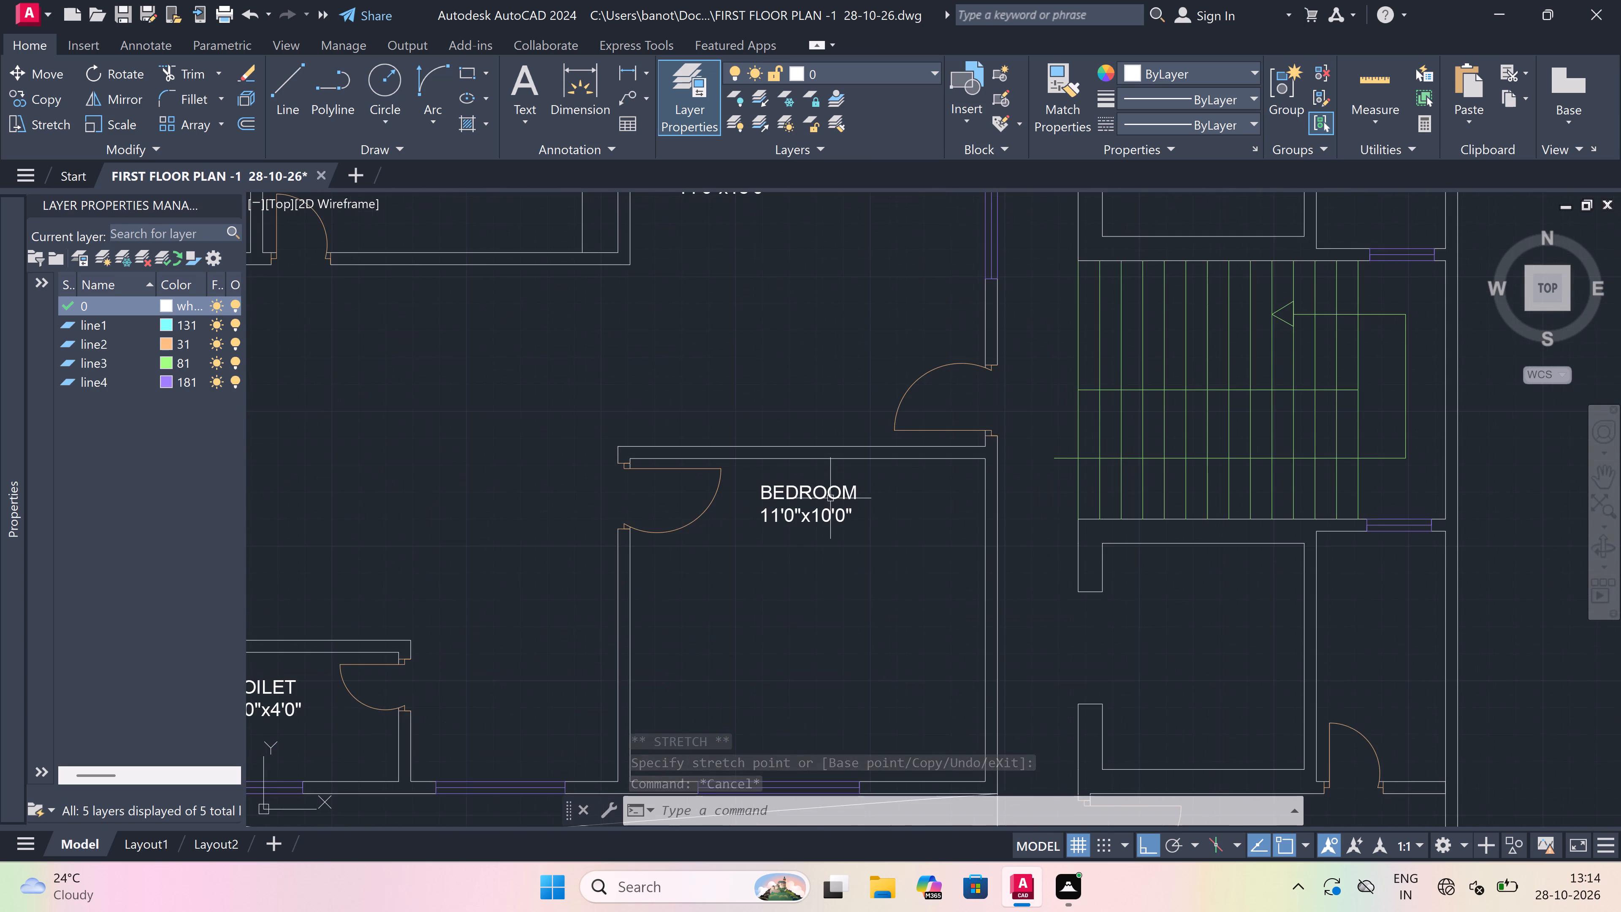
pyautogui.scroll(-4, 830, 498)
pyautogui.scroll(1, 851, 513)
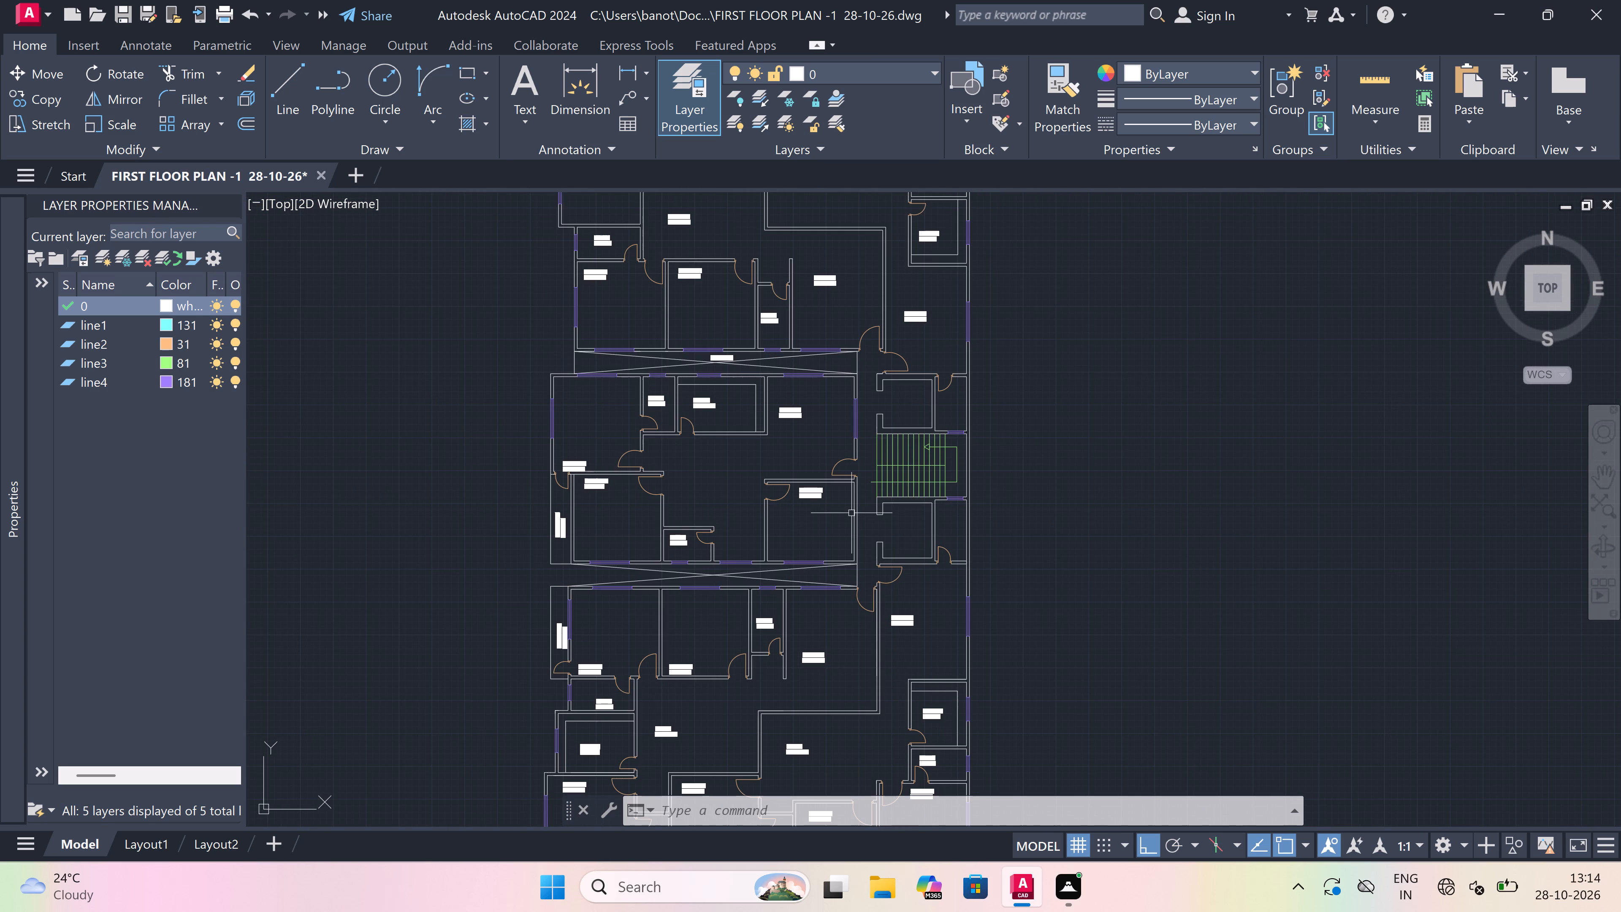
pyautogui.scroll(-2, 851, 513)
pyautogui.scroll(3, 946, 504)
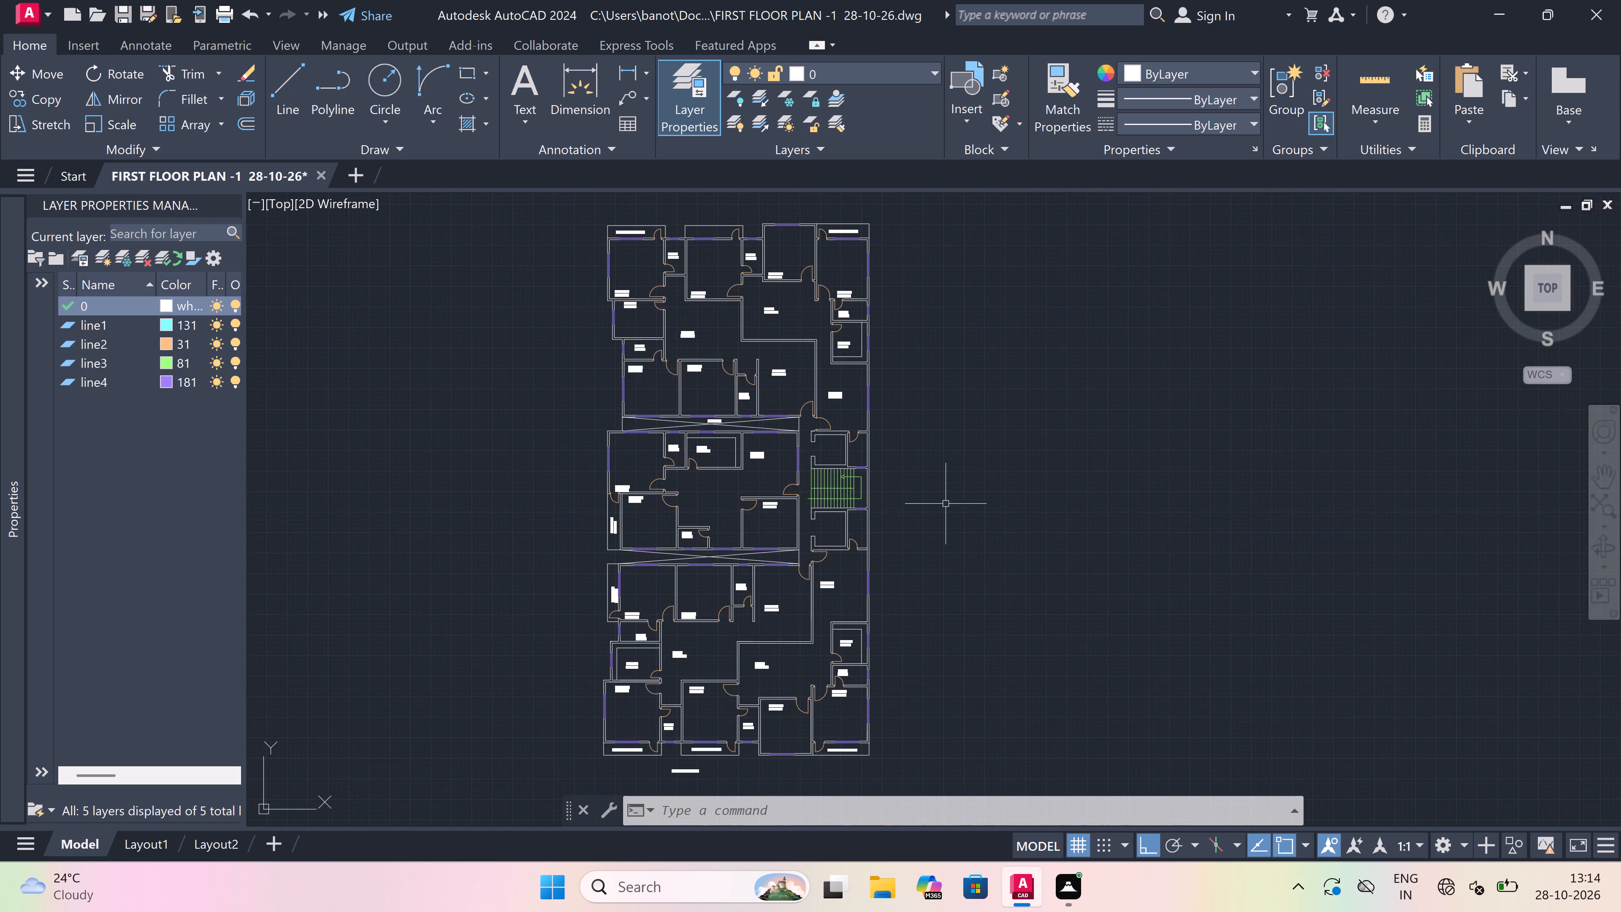
# Add a multiline text label reading LIFT over 7'0"x6'0" inside the lift shaft just below the staircase.
pyautogui.scroll(2, 640, 570)
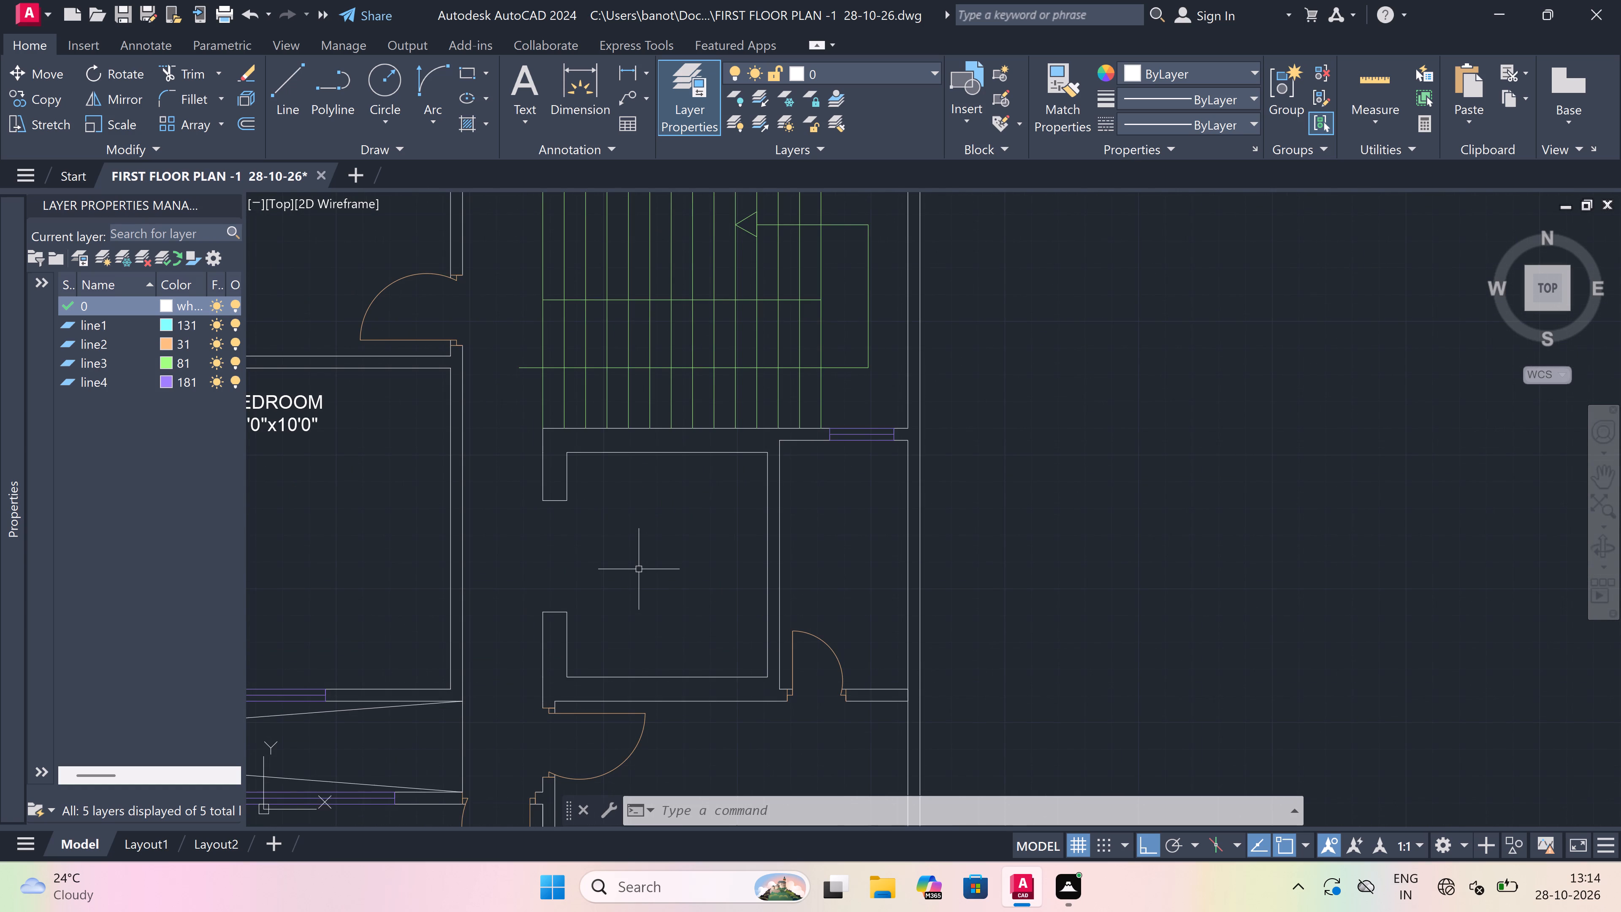
pyautogui.press('m')
pyautogui.press('t')
pyautogui.press('space')
pyautogui.scroll(1, 597, 574)
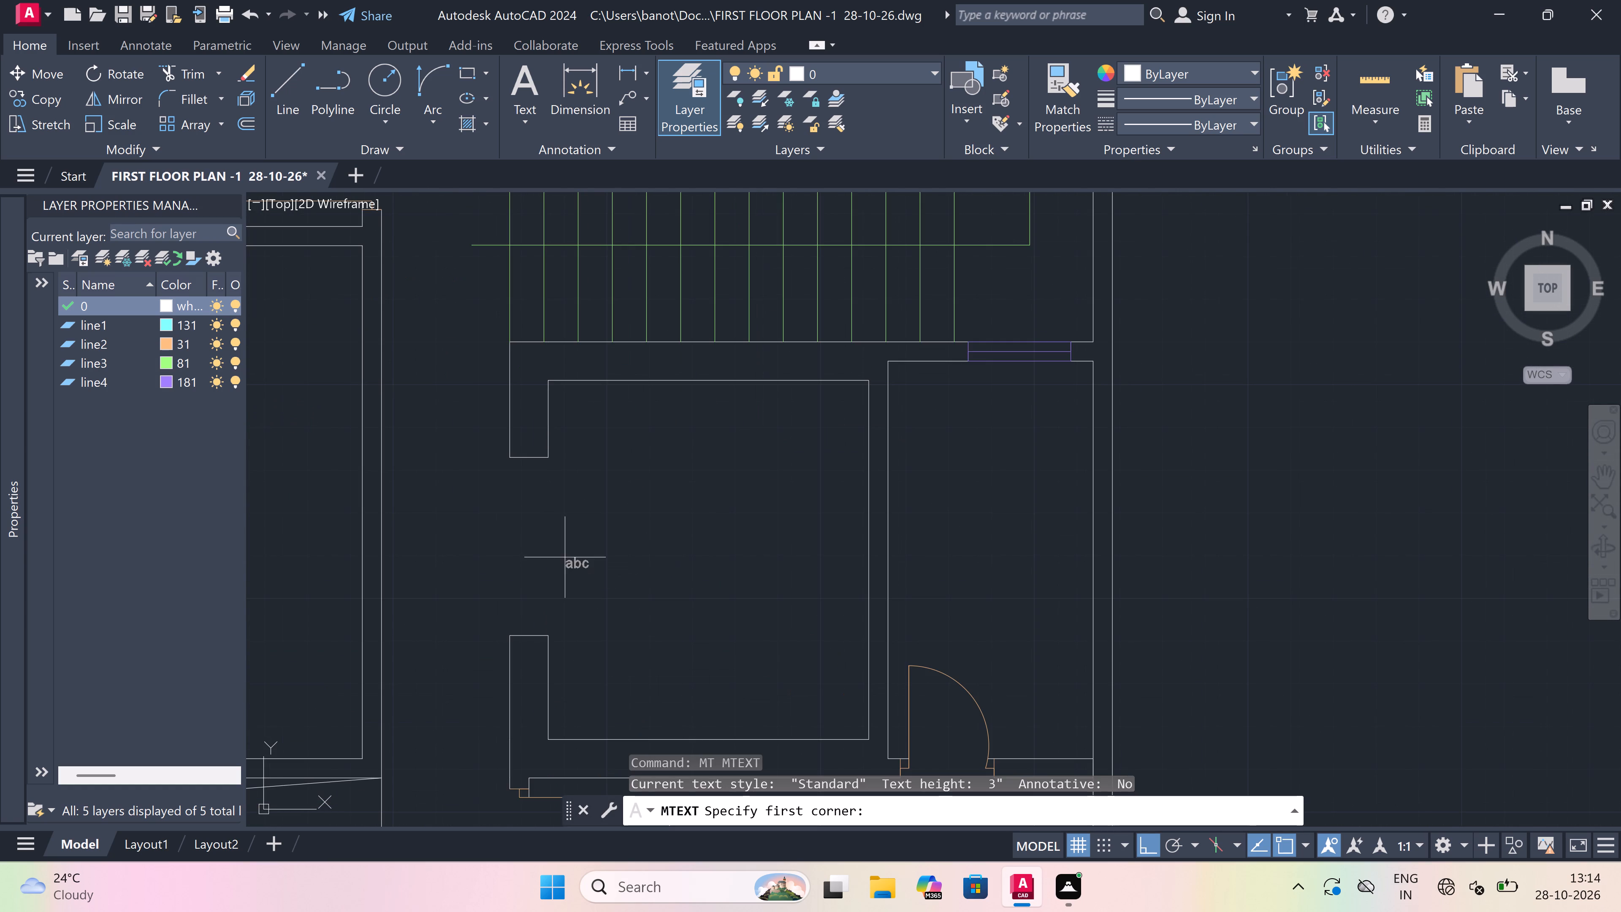
pyautogui.moveTo(618, 547); pyautogui.dragTo(683, 553)
pyautogui.click(1302, 525)
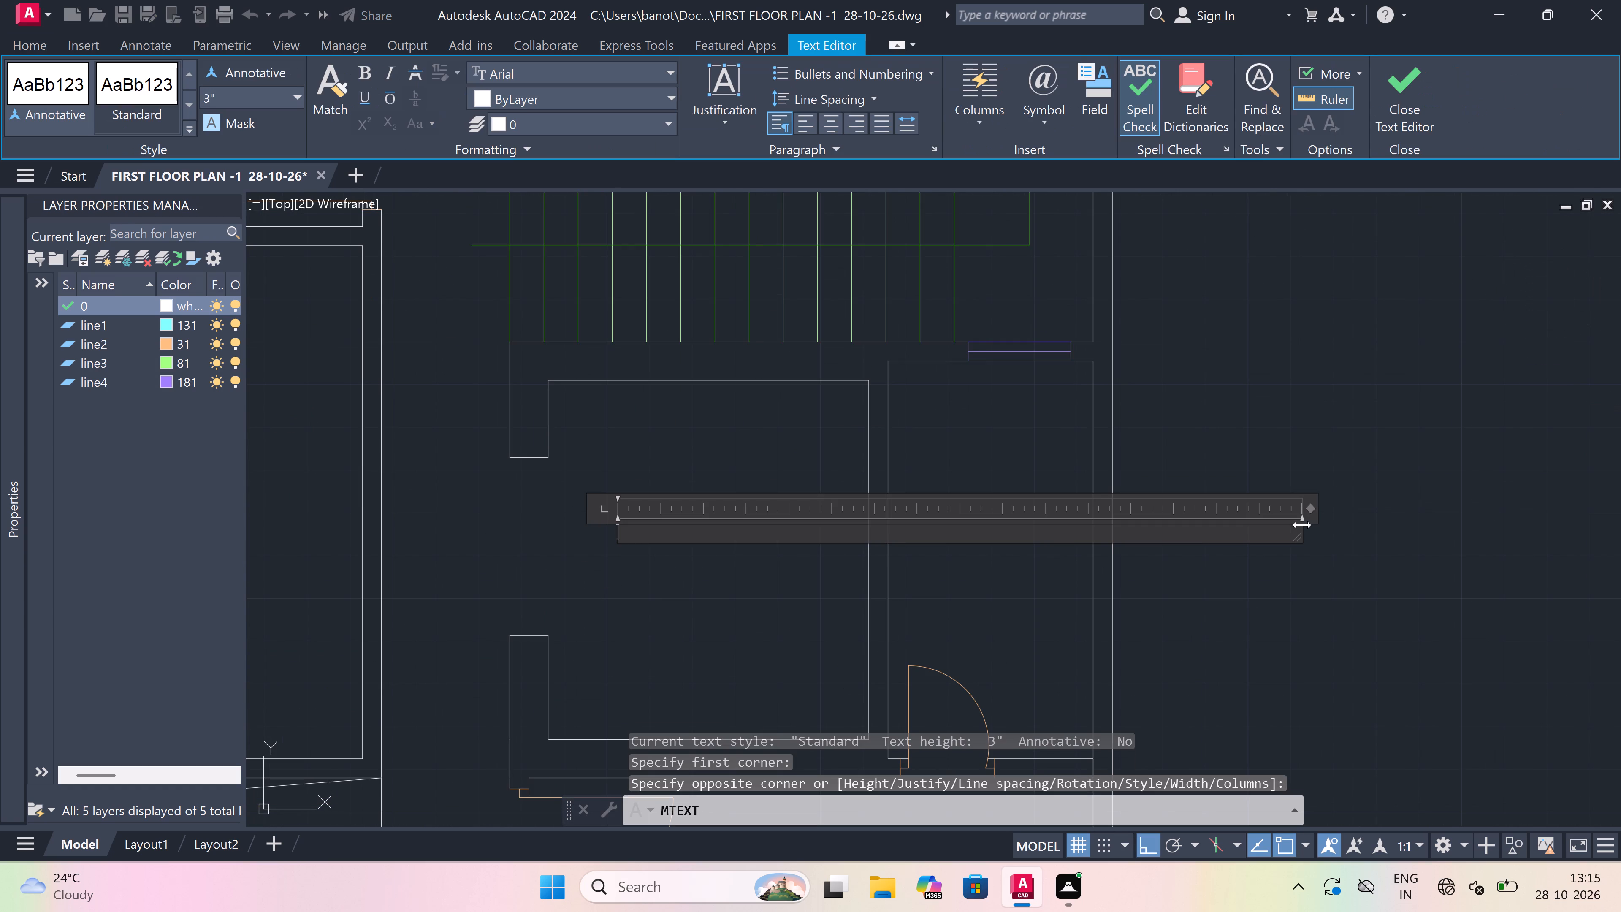
pyautogui.press('l')
pyautogui.write('ID')
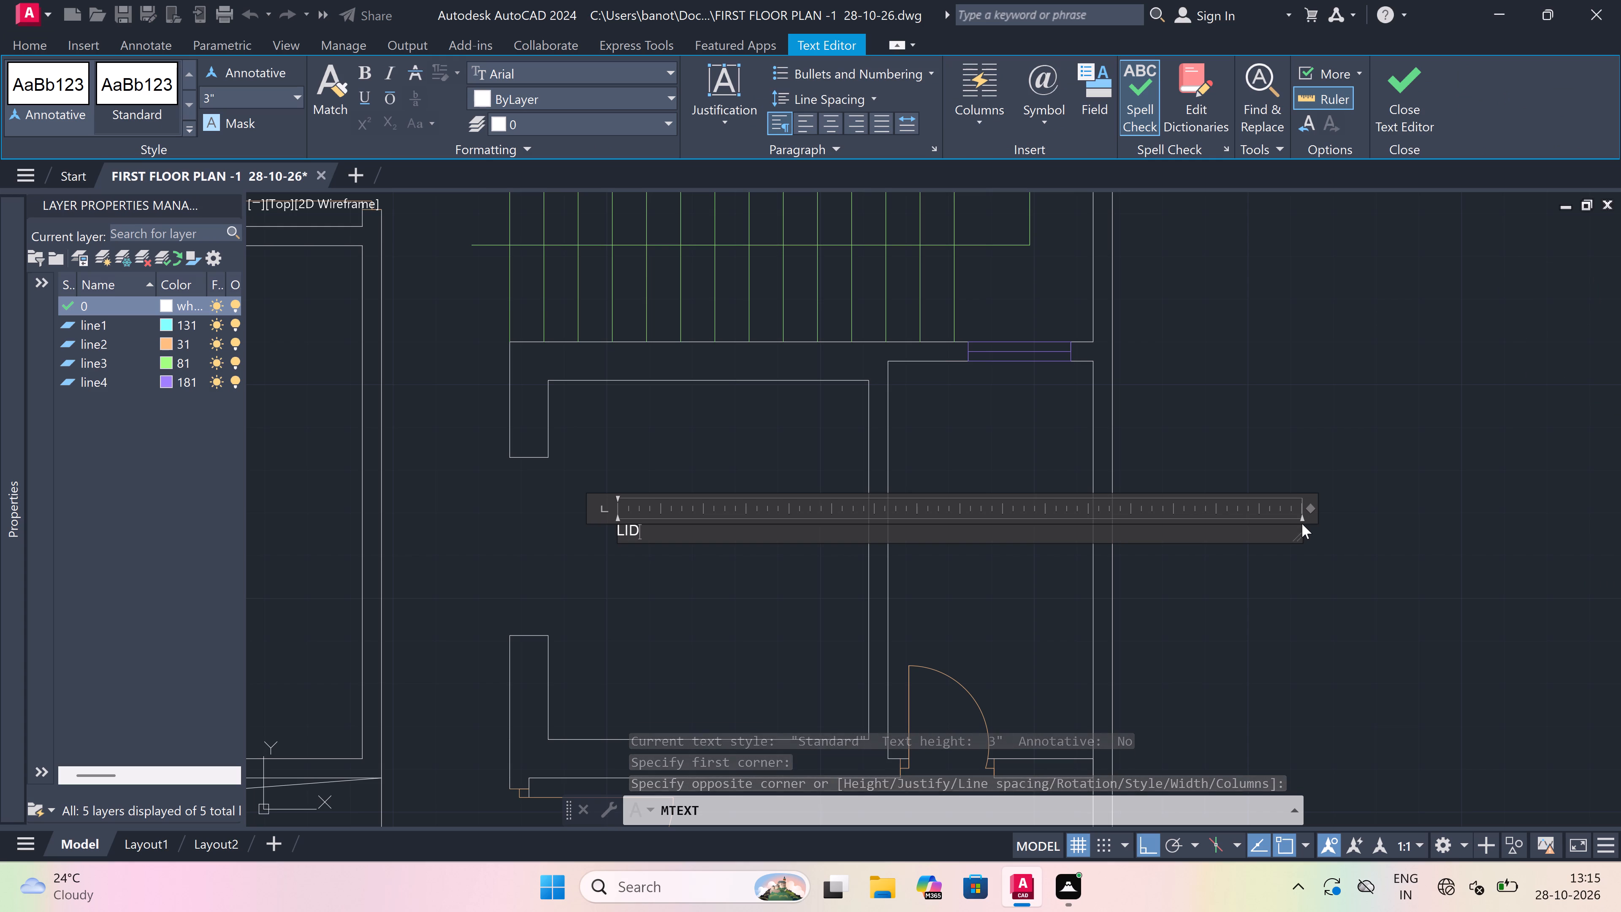
pyautogui.press('BackSpace')
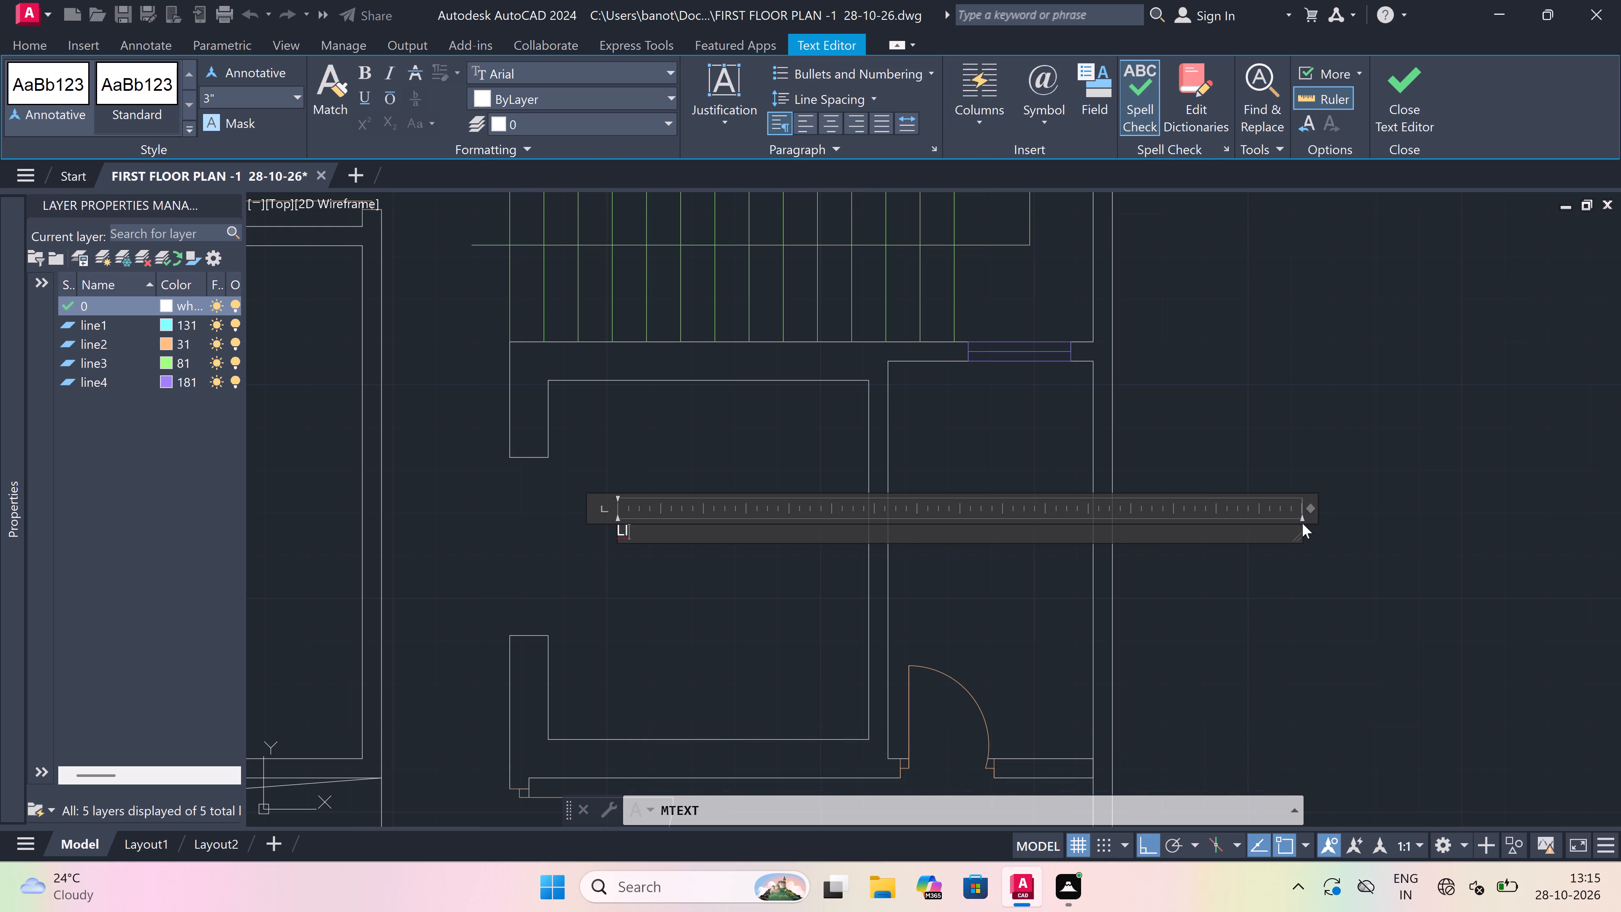
pyautogui.press('f')
pyautogui.press('t')
pyautogui.press('Return')
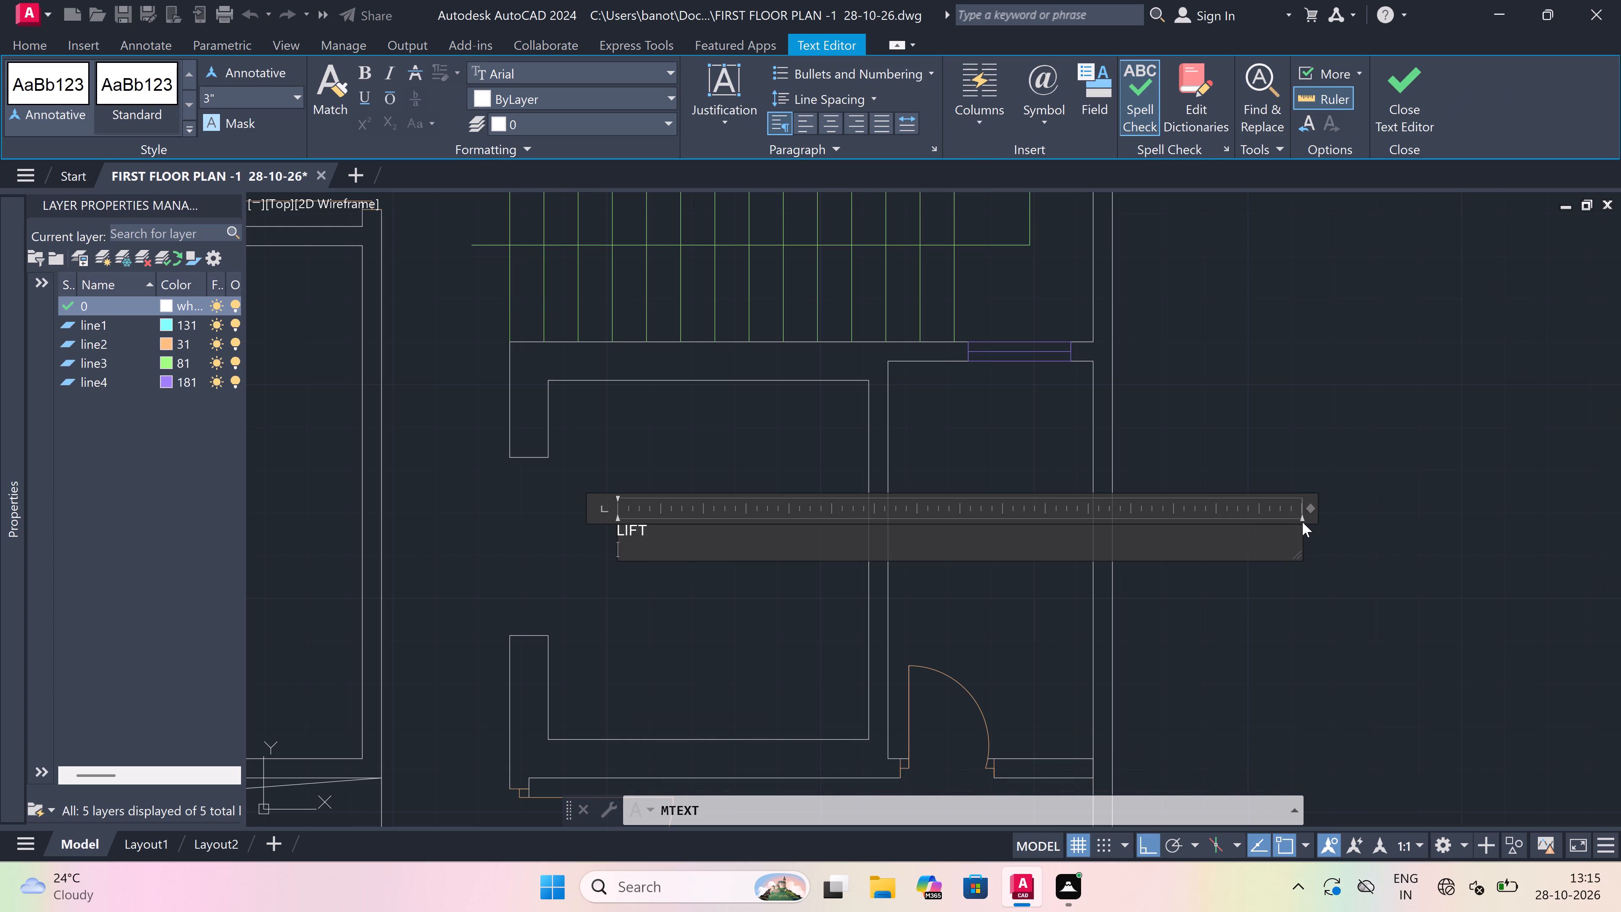
pyautogui.press('7')
pyautogui.write("'0")
pyautogui.hotkey('shift', '"')
pyautogui.press('x')
pyautogui.write("6'")
pyautogui.press('0')
pyautogui.hotkey('shift', '"')
pyautogui.click(739, 610)
# Add a multiline text label reading BEDROOM over 6'6"x4'0" in the small room beside the lower lift shaft.
pyautogui.scroll(-2, 738, 603)
pyautogui.scroll(1, 847, 565)
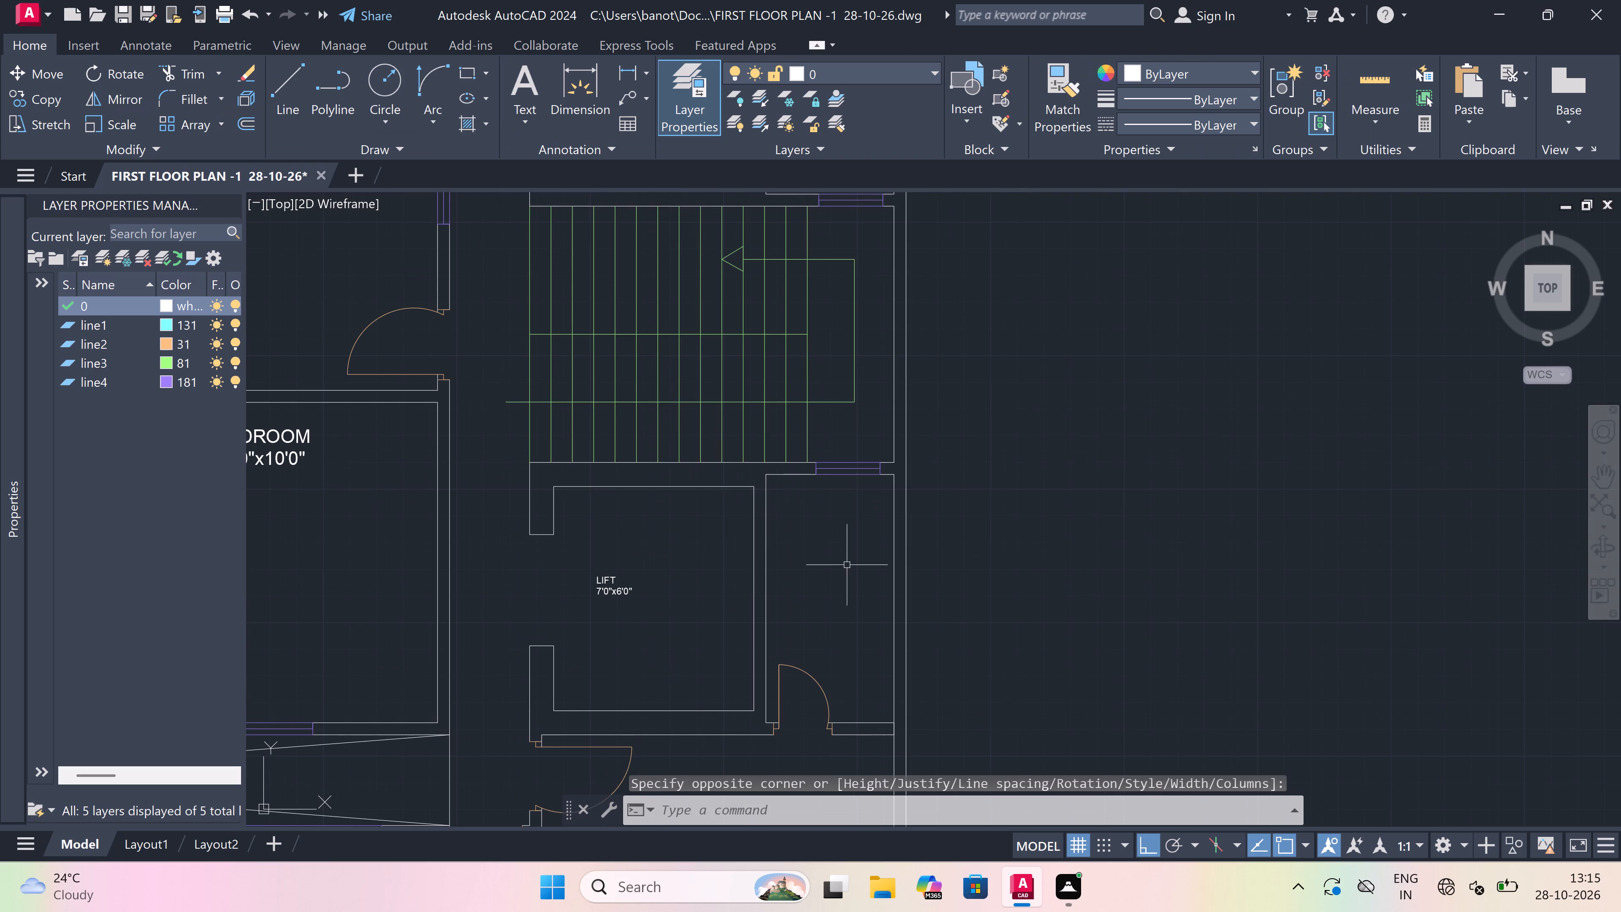
pyautogui.press('space')
pyautogui.moveTo(786, 588); pyautogui.dragTo(841, 588)
pyautogui.click(1346, 588)
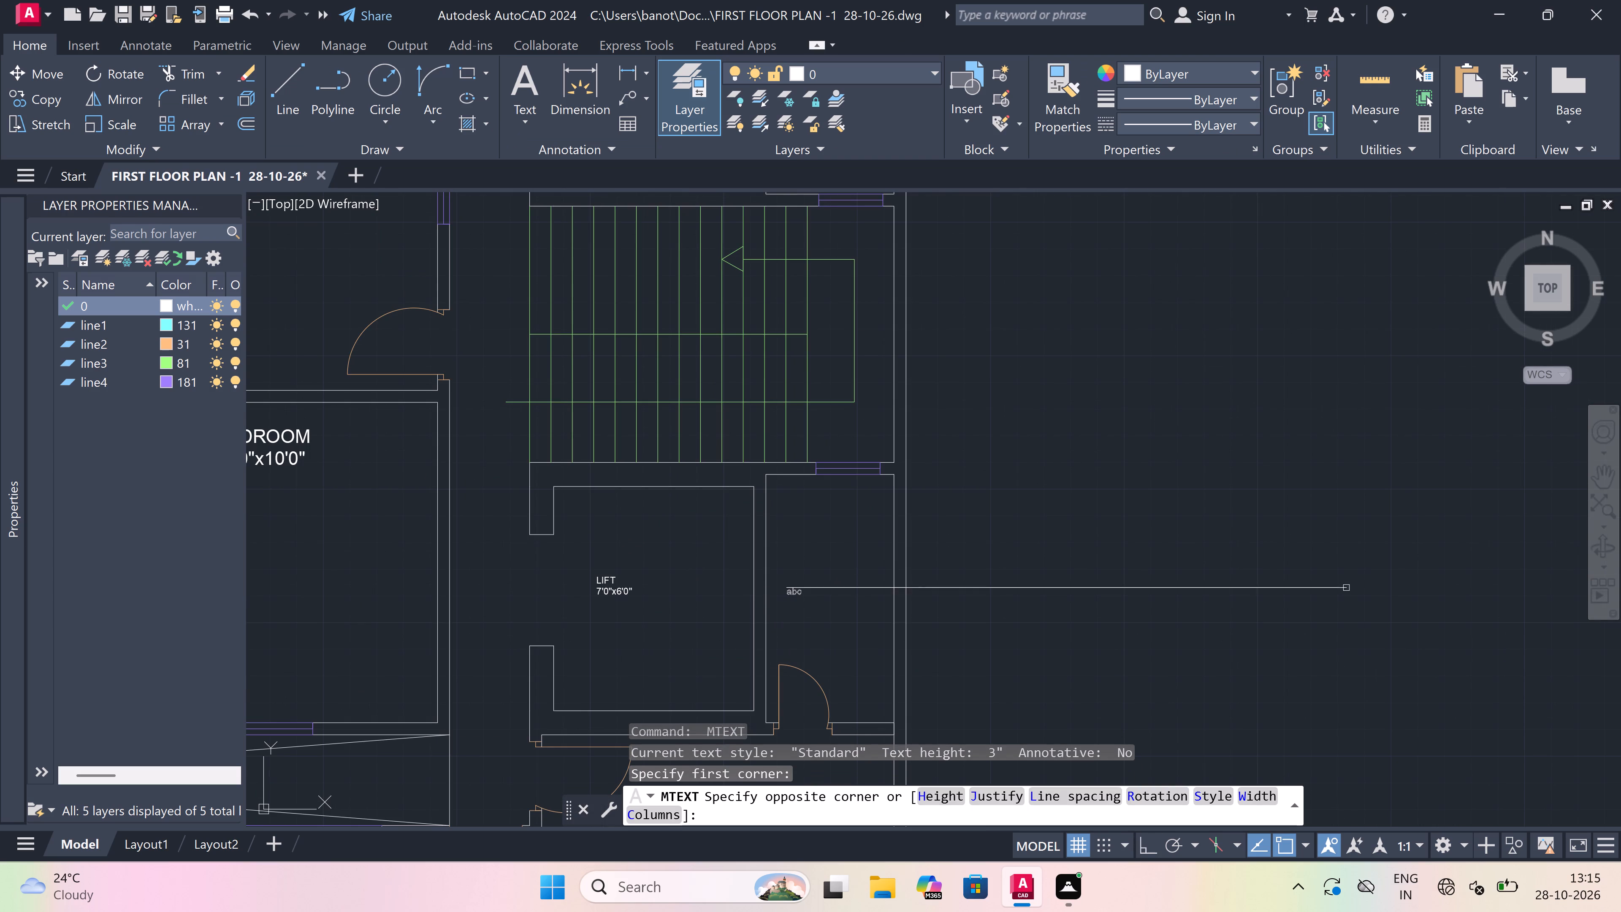
pyautogui.scroll(3, 820, 676)
pyautogui.scroll(-1, 816, 594)
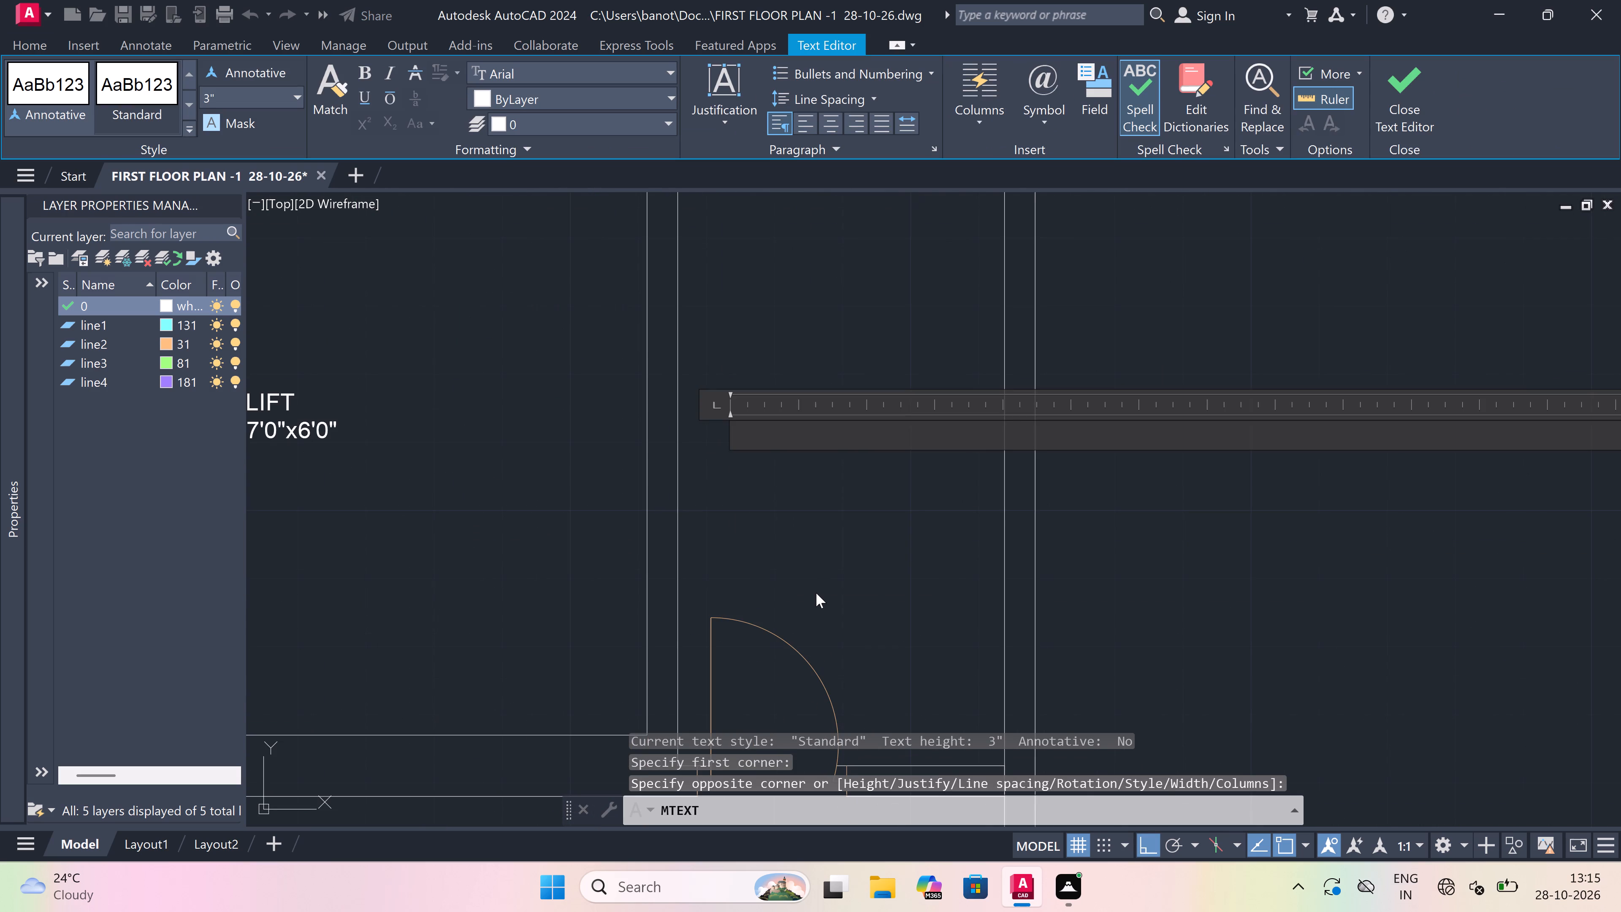
pyautogui.scroll(-1, 816, 591)
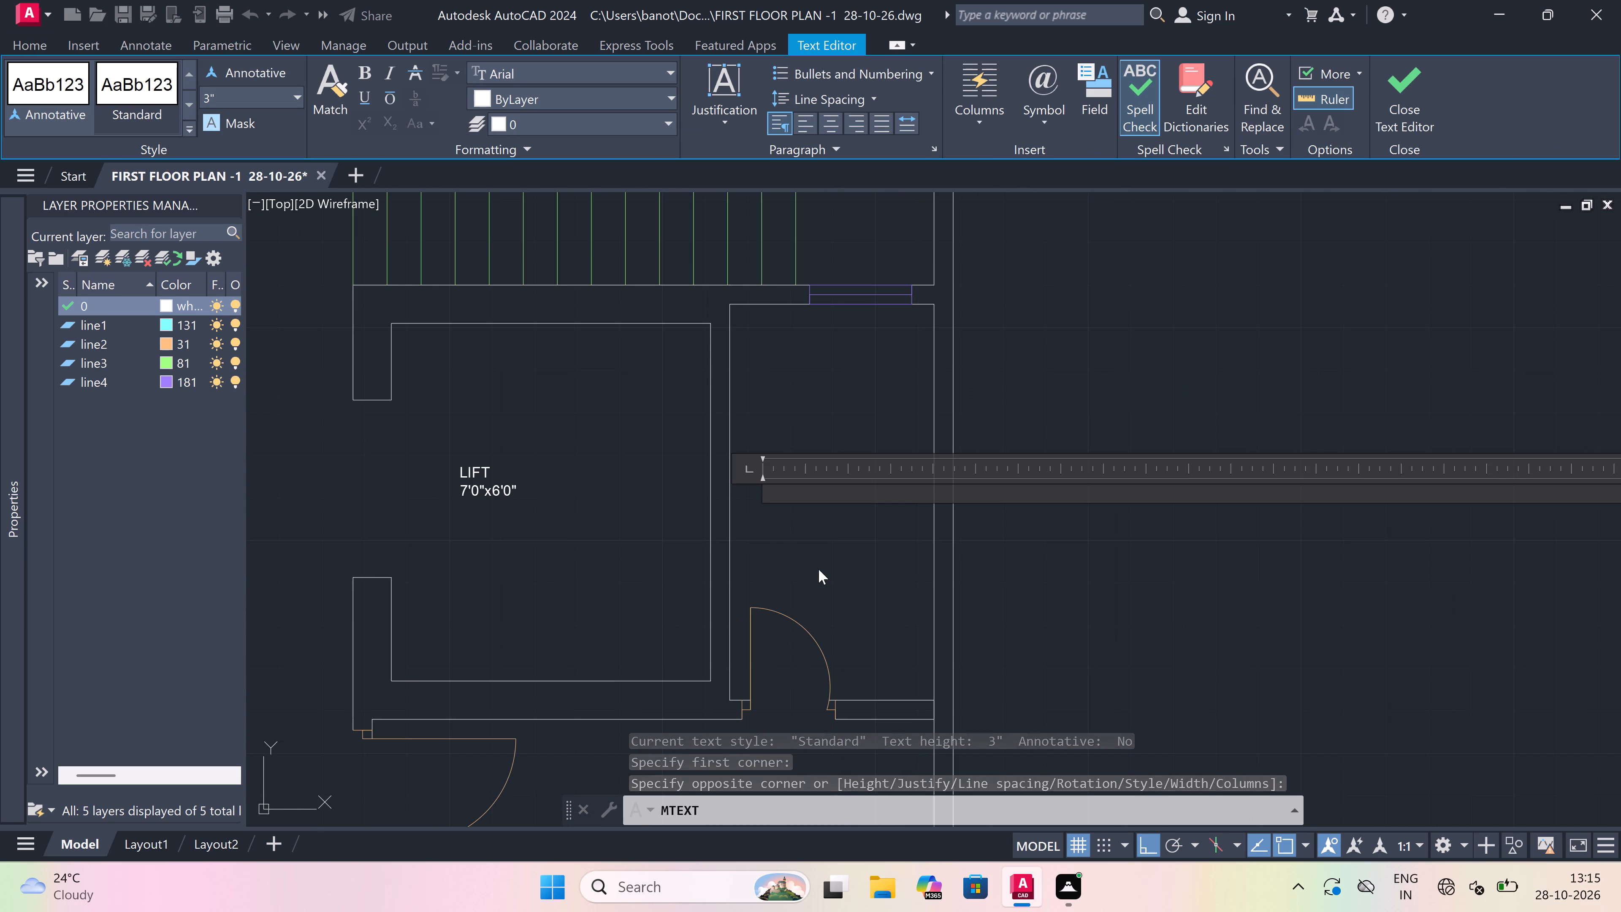
pyautogui.write('BEDRO')
pyautogui.press('o')
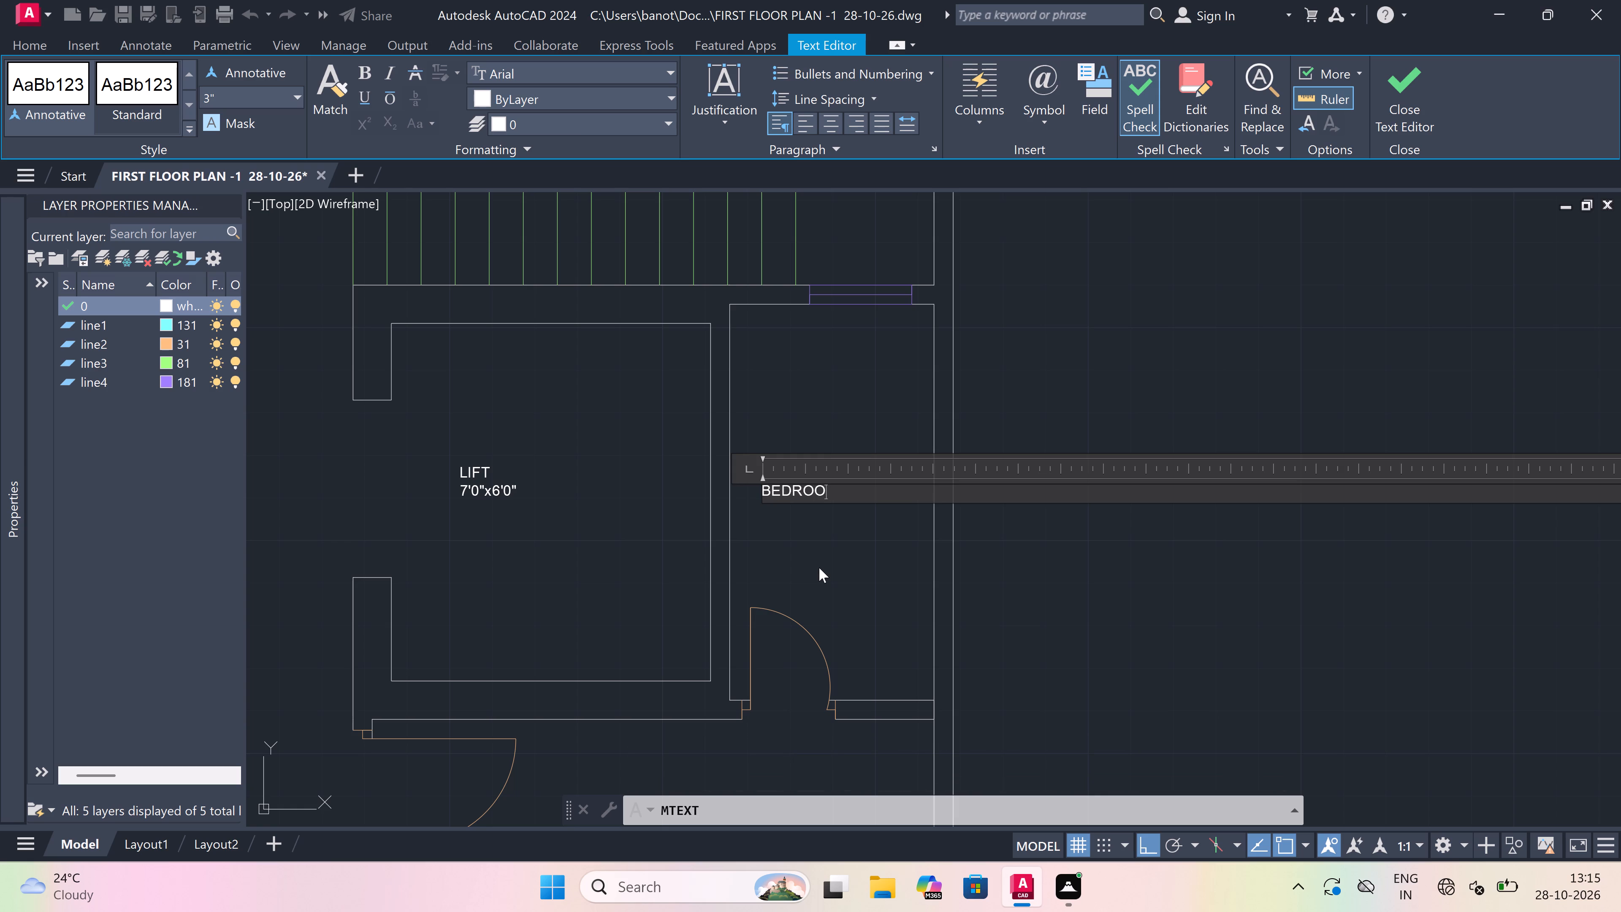
pyautogui.press('m')
pyautogui.press('Return')
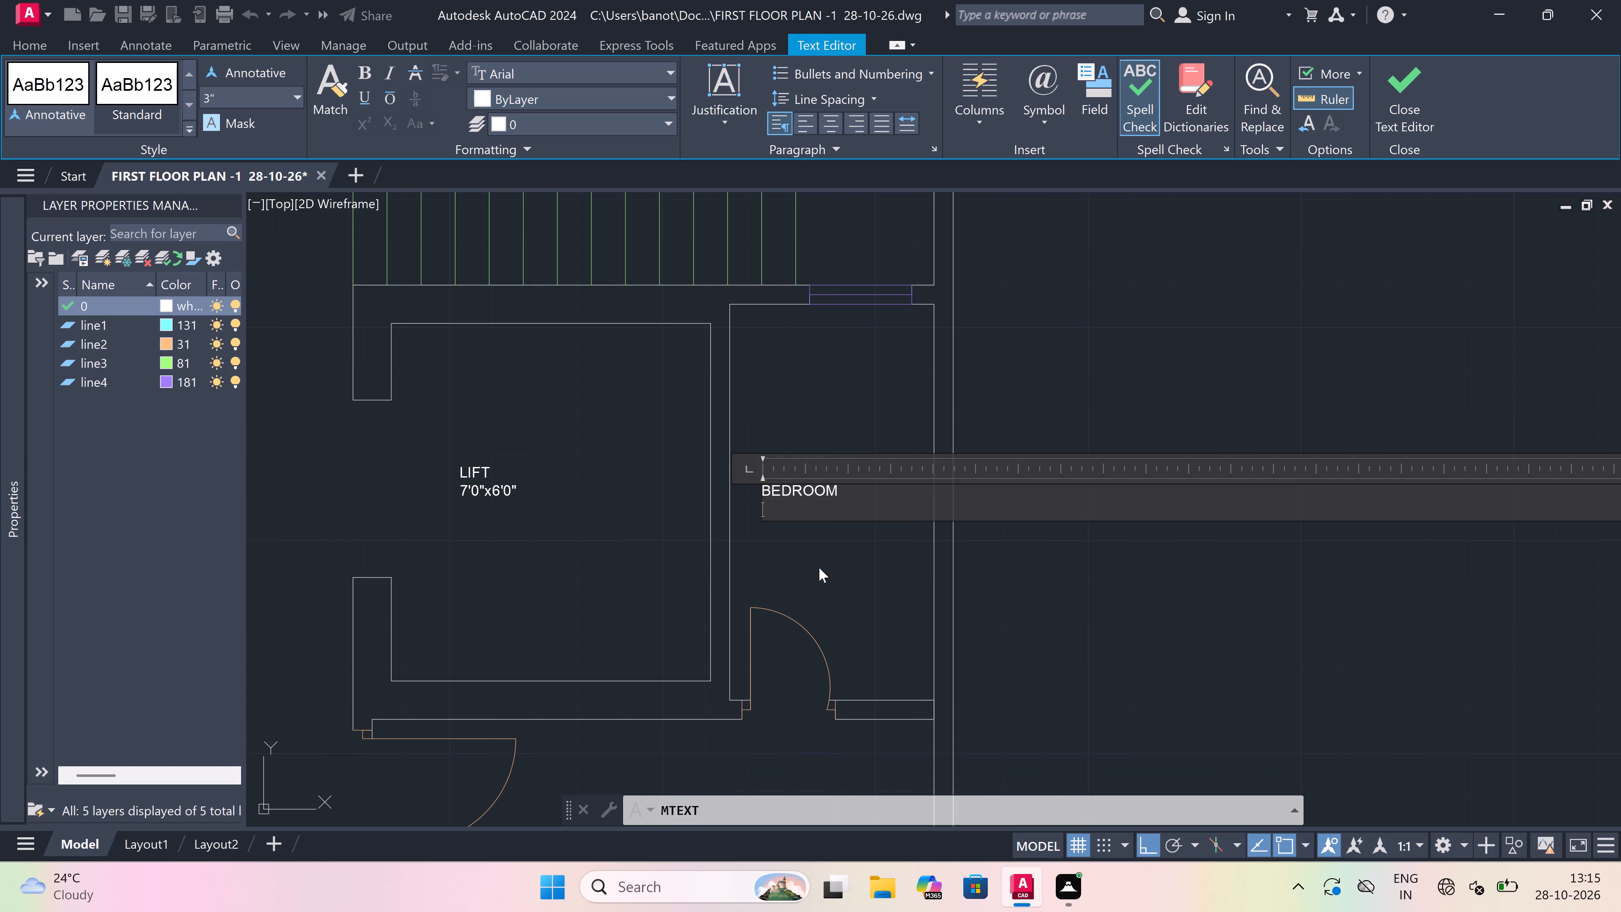
pyautogui.write("6'6")
pyautogui.hotkey('shift', '"')
pyautogui.press('x')
pyautogui.scroll(2, 786, 513)
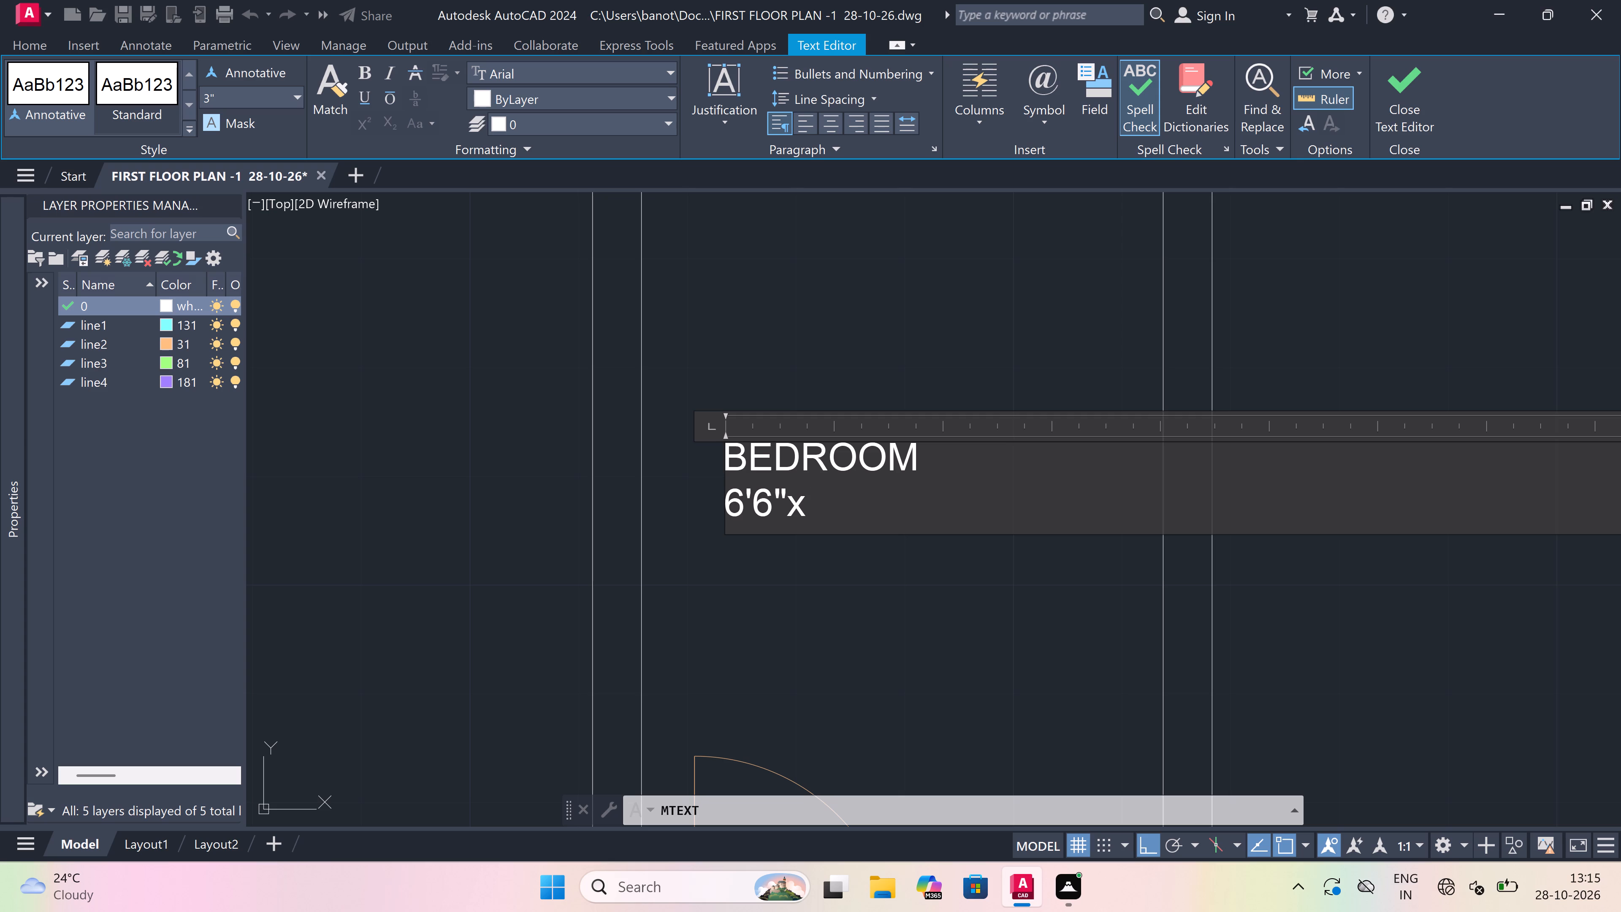
pyautogui.press('4')
pyautogui.press("'")
pyautogui.press('0')
pyautogui.hotkey('shift', '"')
pyautogui.click(845, 597)
# Add a multiline text label reading STAIRS over 12'0"x8'0" on the landing at the end of the stair treads.
pyautogui.scroll(-3, 825, 554)
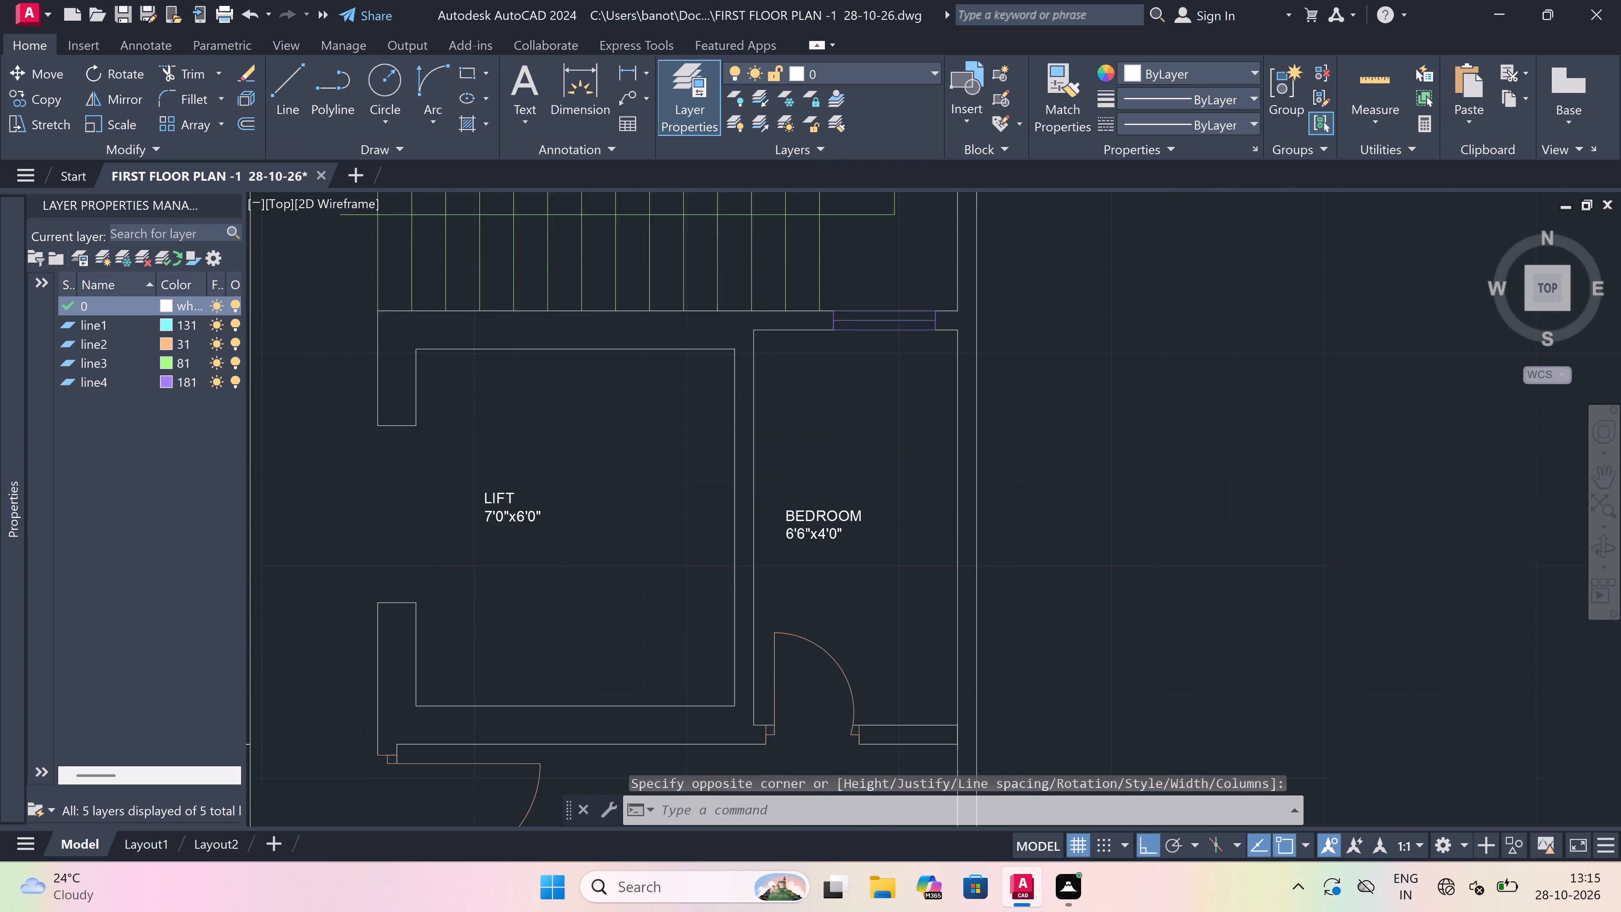
pyautogui.scroll(-2, 825, 554)
pyautogui.scroll(2, 803, 353)
pyautogui.scroll(-3, 826, 398)
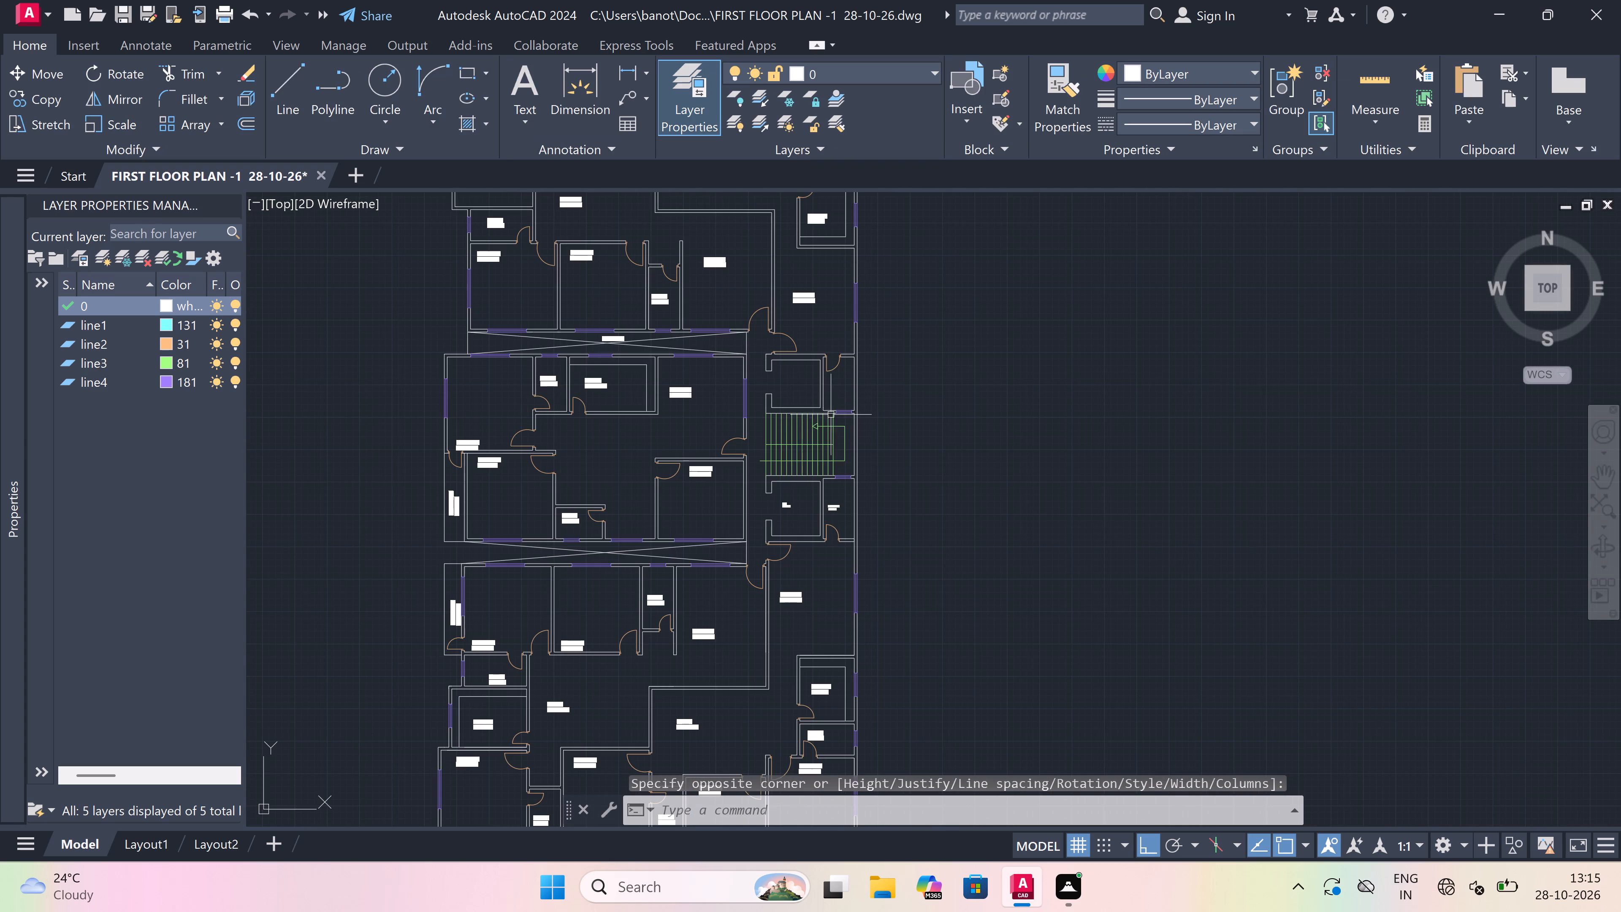
pyautogui.scroll(3, 843, 473)
pyautogui.scroll(-3, 846, 481)
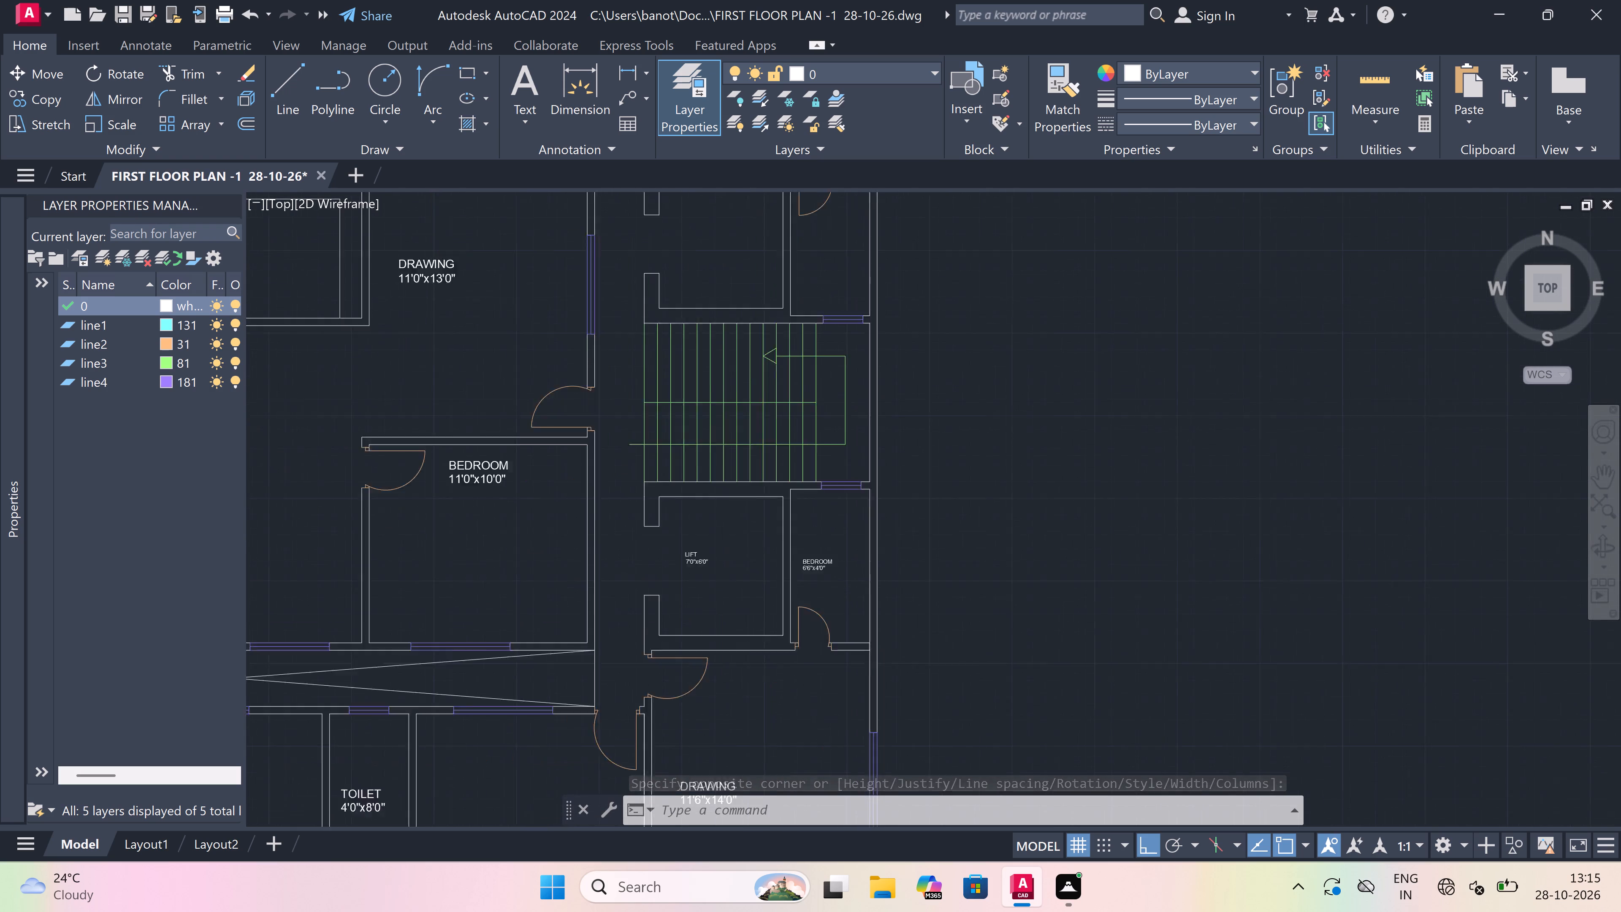
pyautogui.scroll(4, 846, 431)
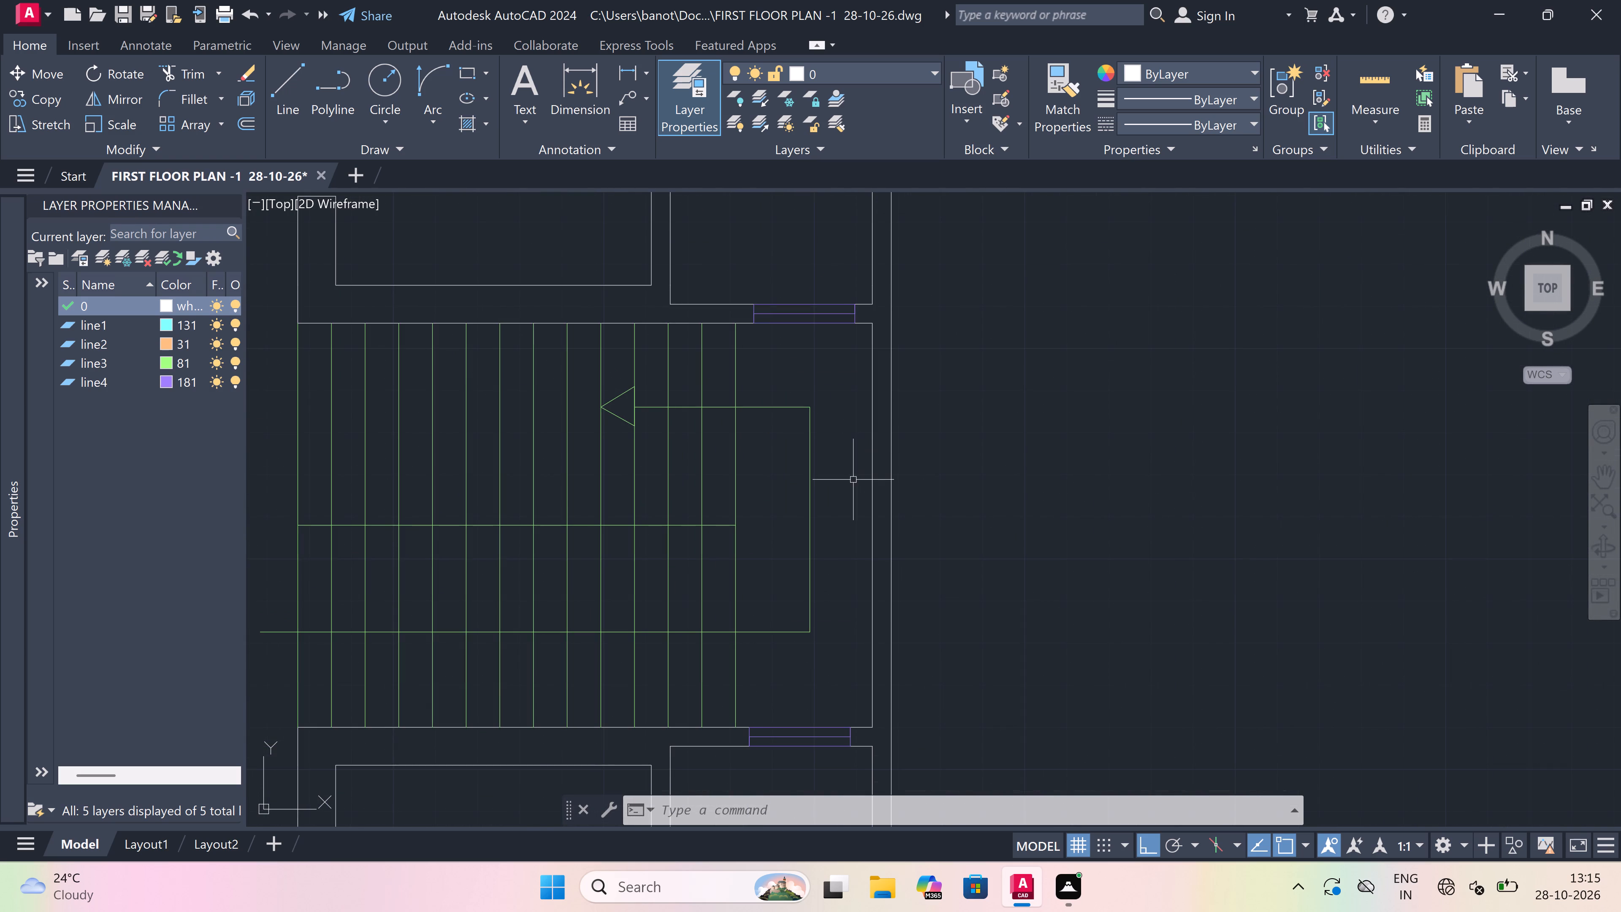
pyautogui.press('space')
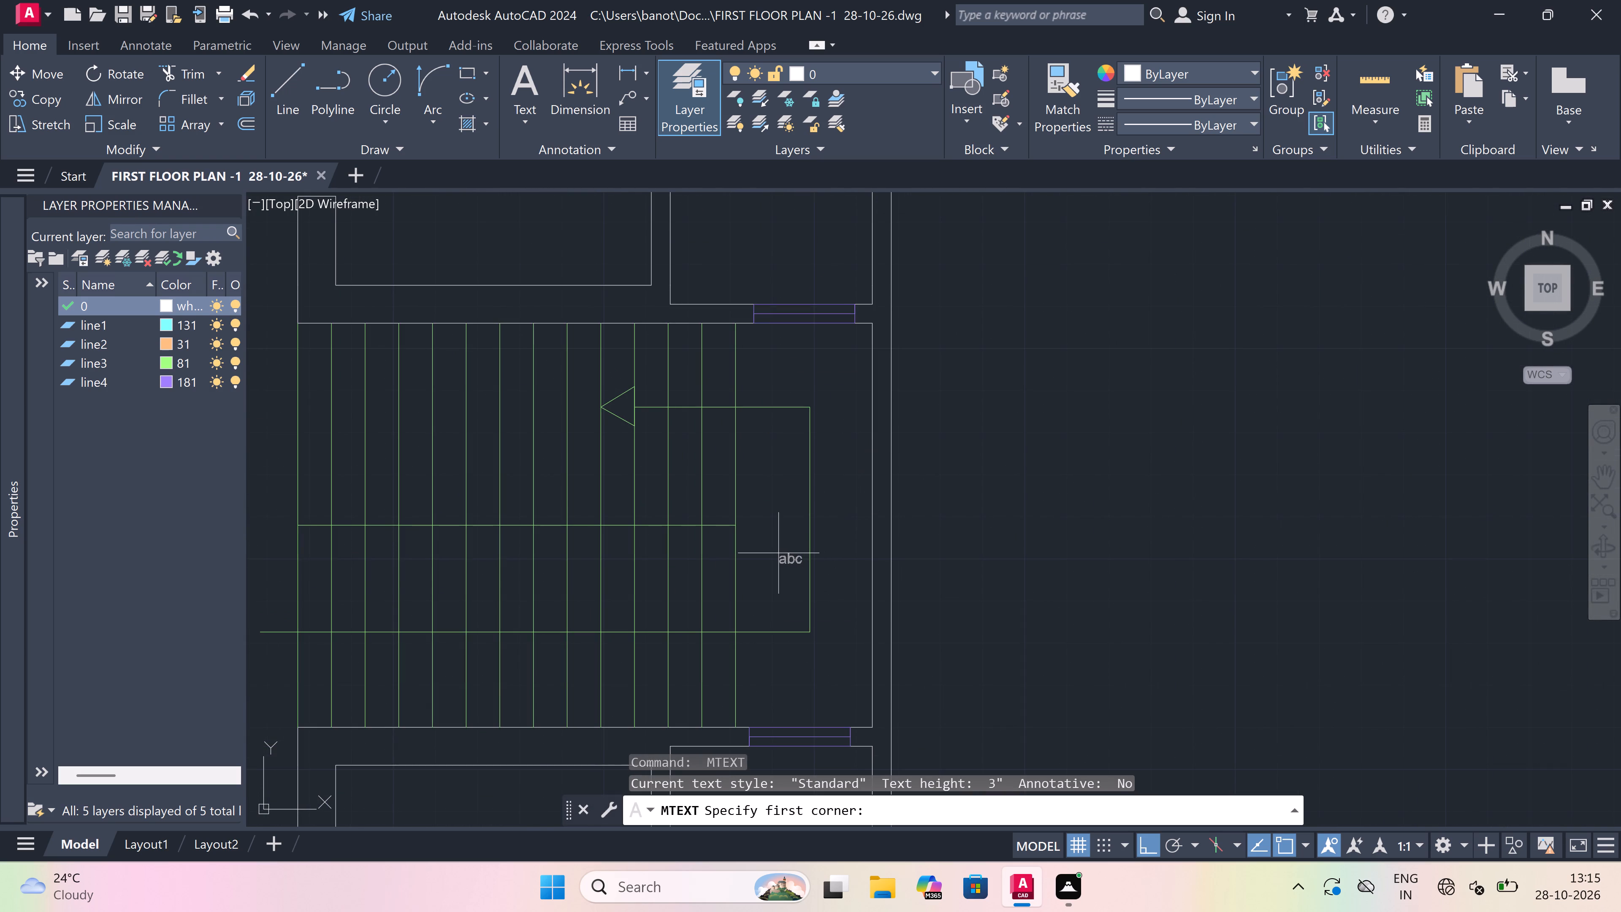
pyautogui.moveTo(780, 553); pyautogui.dragTo(800, 550)
pyautogui.click(1226, 592)
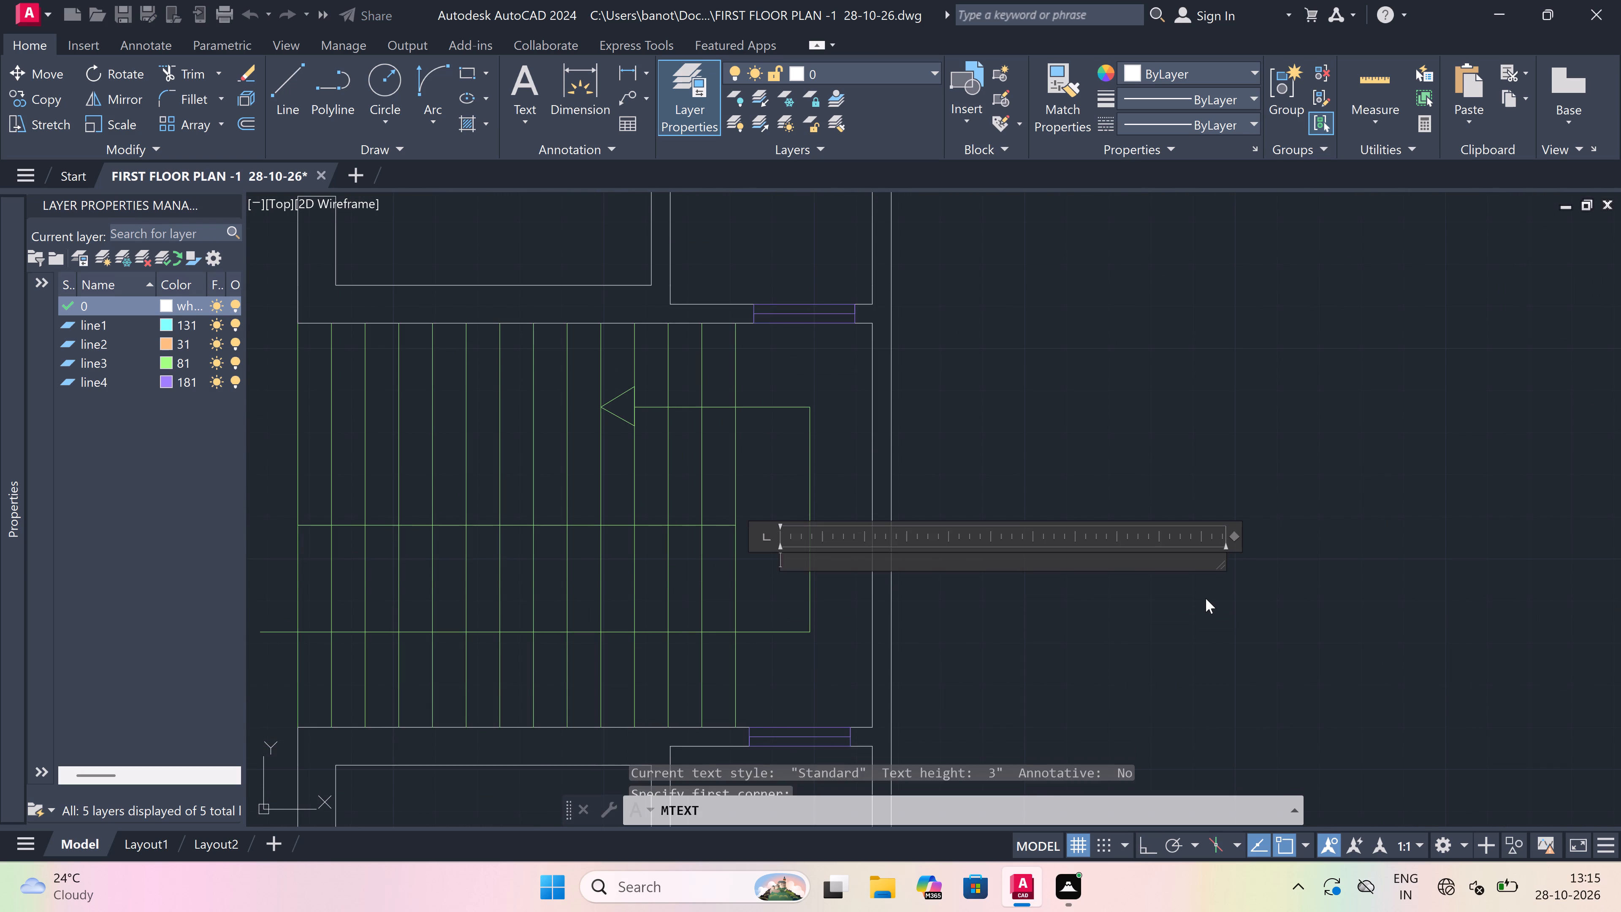
pyautogui.write('ST')
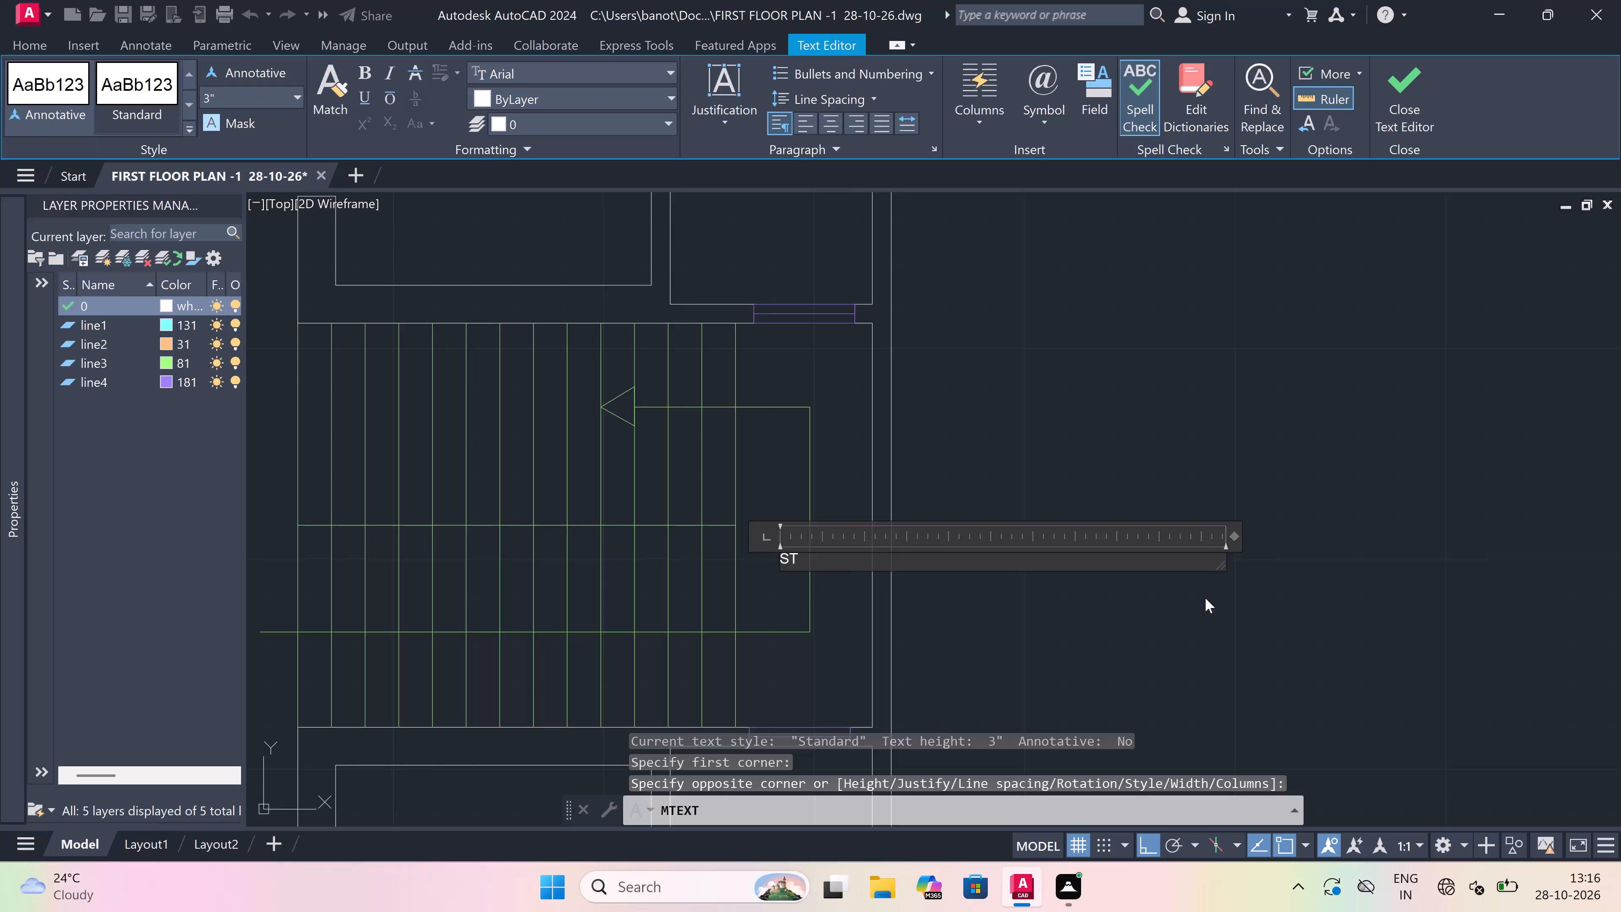
pyautogui.write('AI')
pyautogui.press('s')
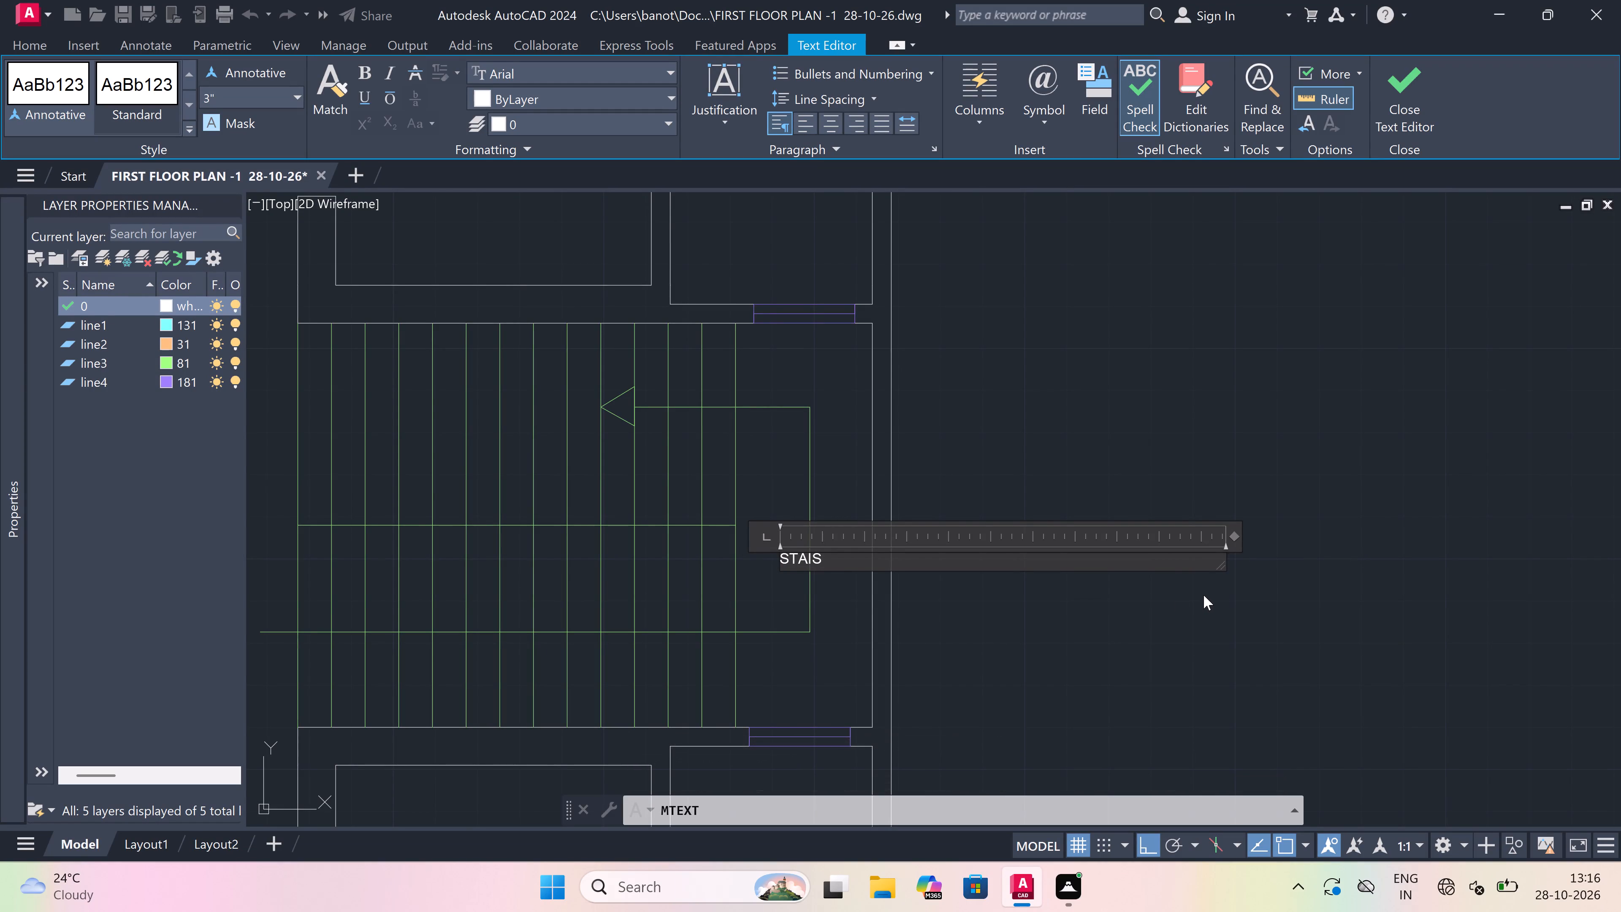
pyautogui.scroll(2, 762, 569)
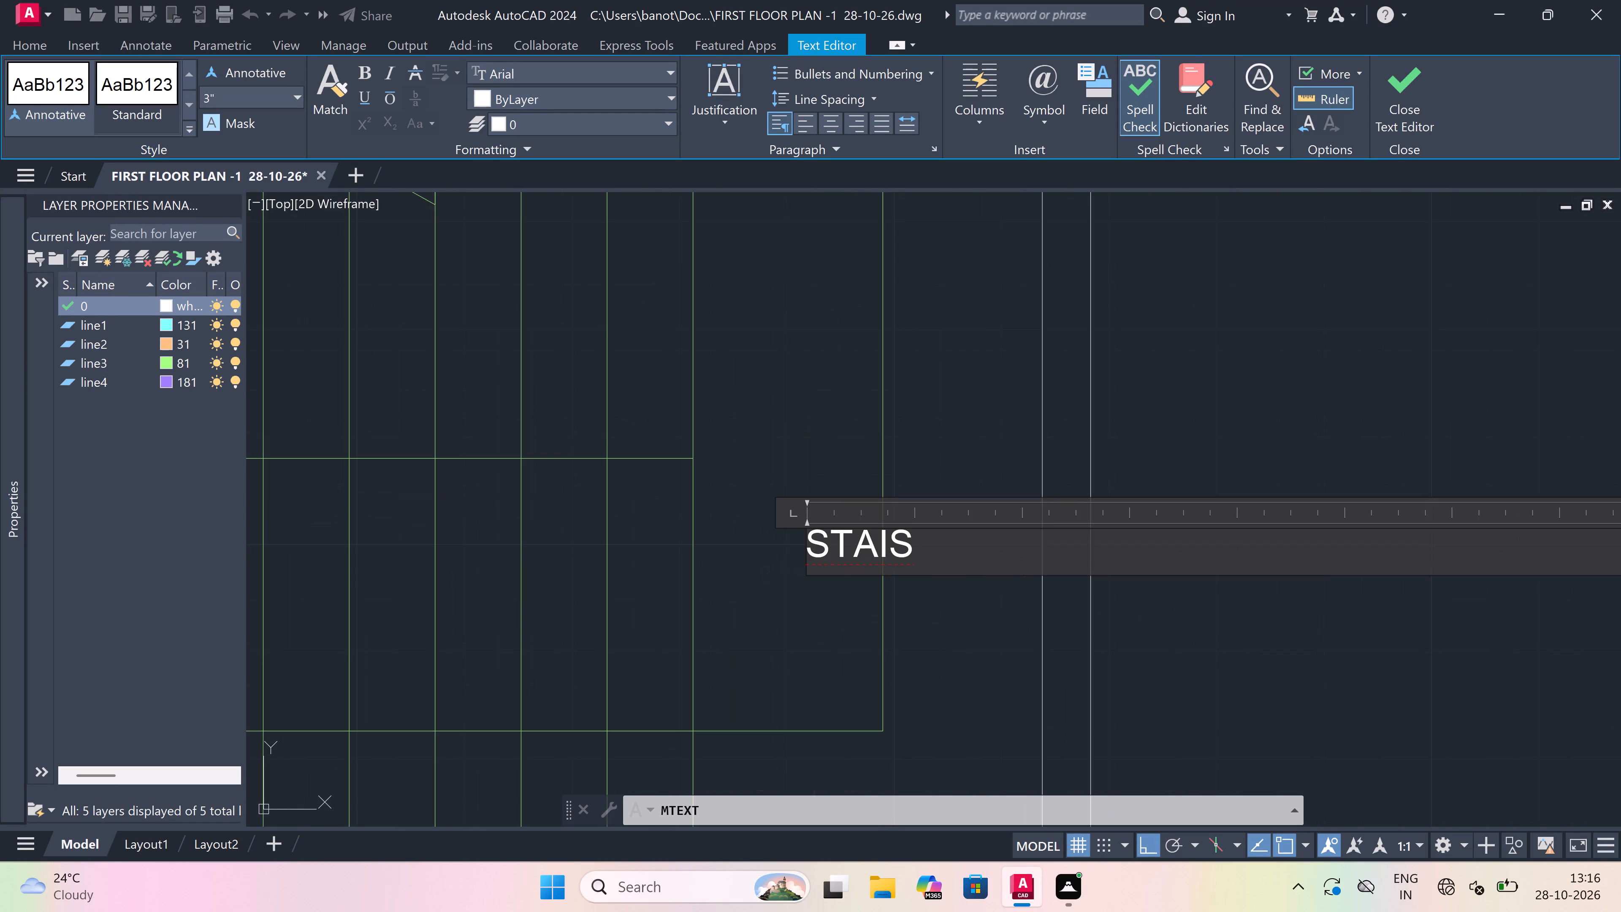
pyautogui.press('BackSpace')
pyautogui.write('RS')
pyautogui.press('Return')
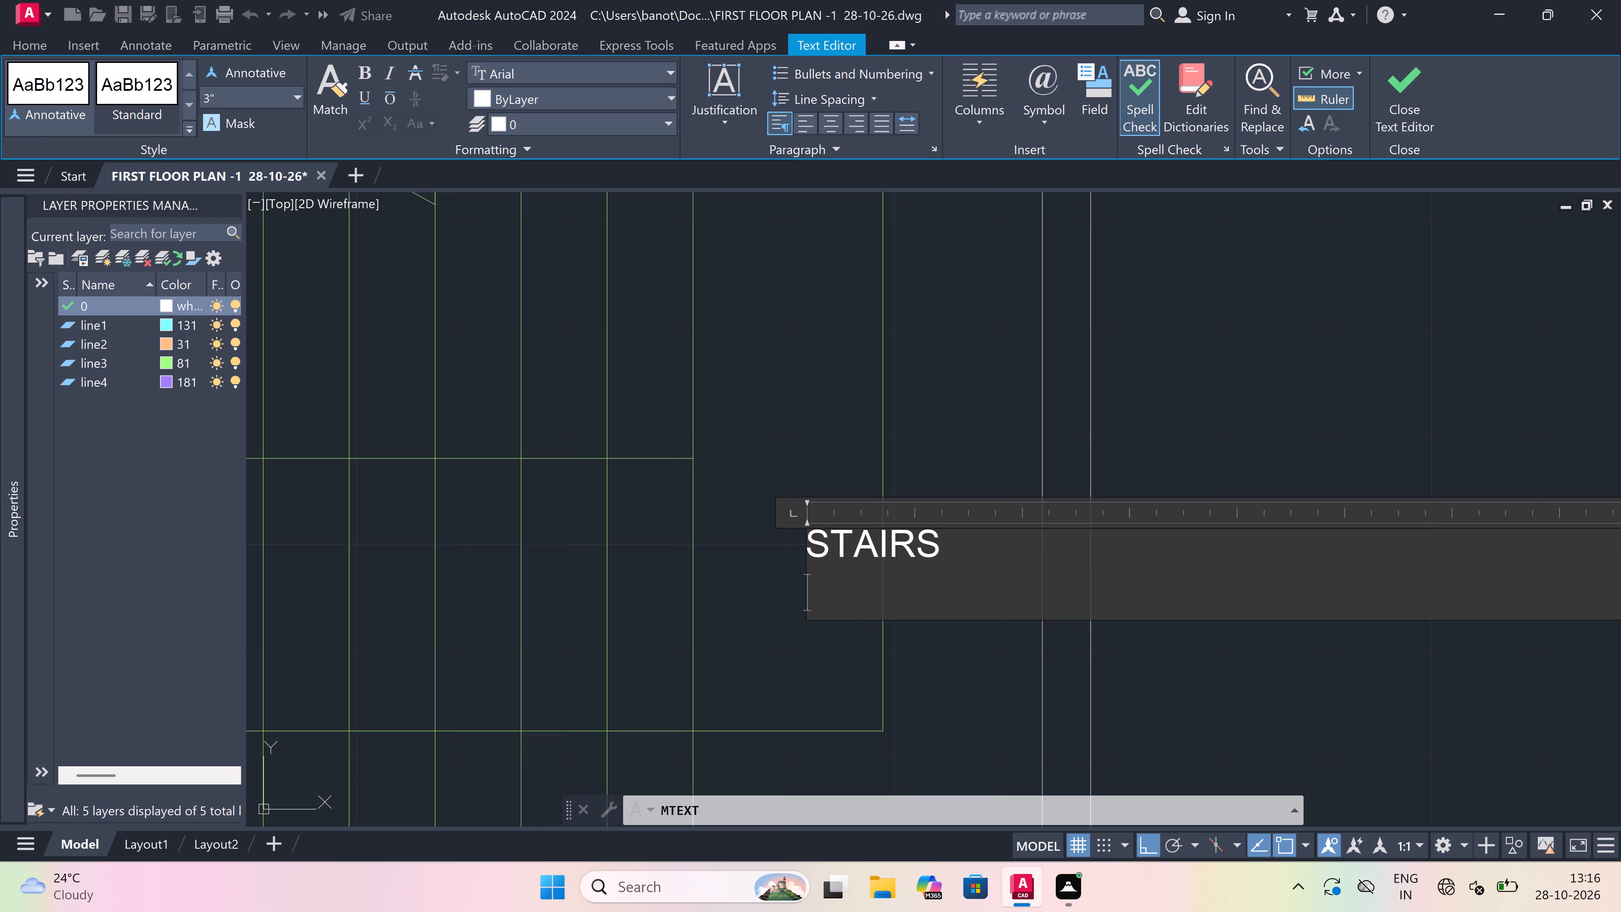
pyautogui.write('12')
pyautogui.write("'0")
pyautogui.hotkey('shift', '"')
pyautogui.press('x')
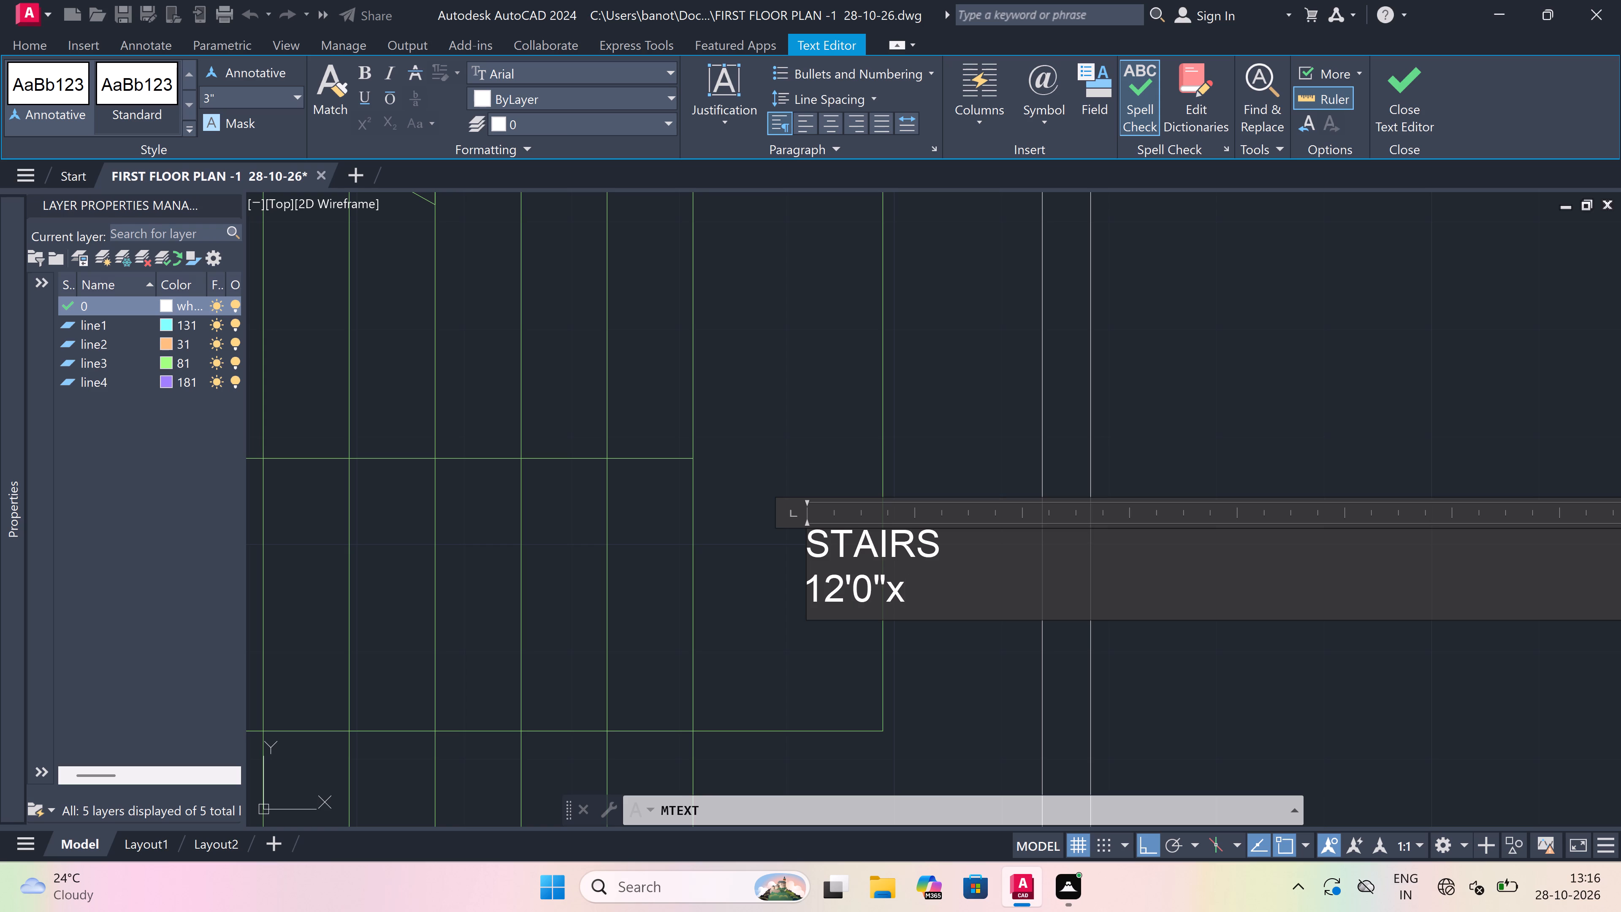
pyautogui.press('8')
pyautogui.write("'0")
pyautogui.hotkey('shift', '"')
pyautogui.moveTo(745, 645); pyautogui.dragTo(748, 640)
# Rotate the STAIRS label 90 degrees so it reads vertically.
pyautogui.moveTo(815, 550); pyautogui.dragTo(814, 543)
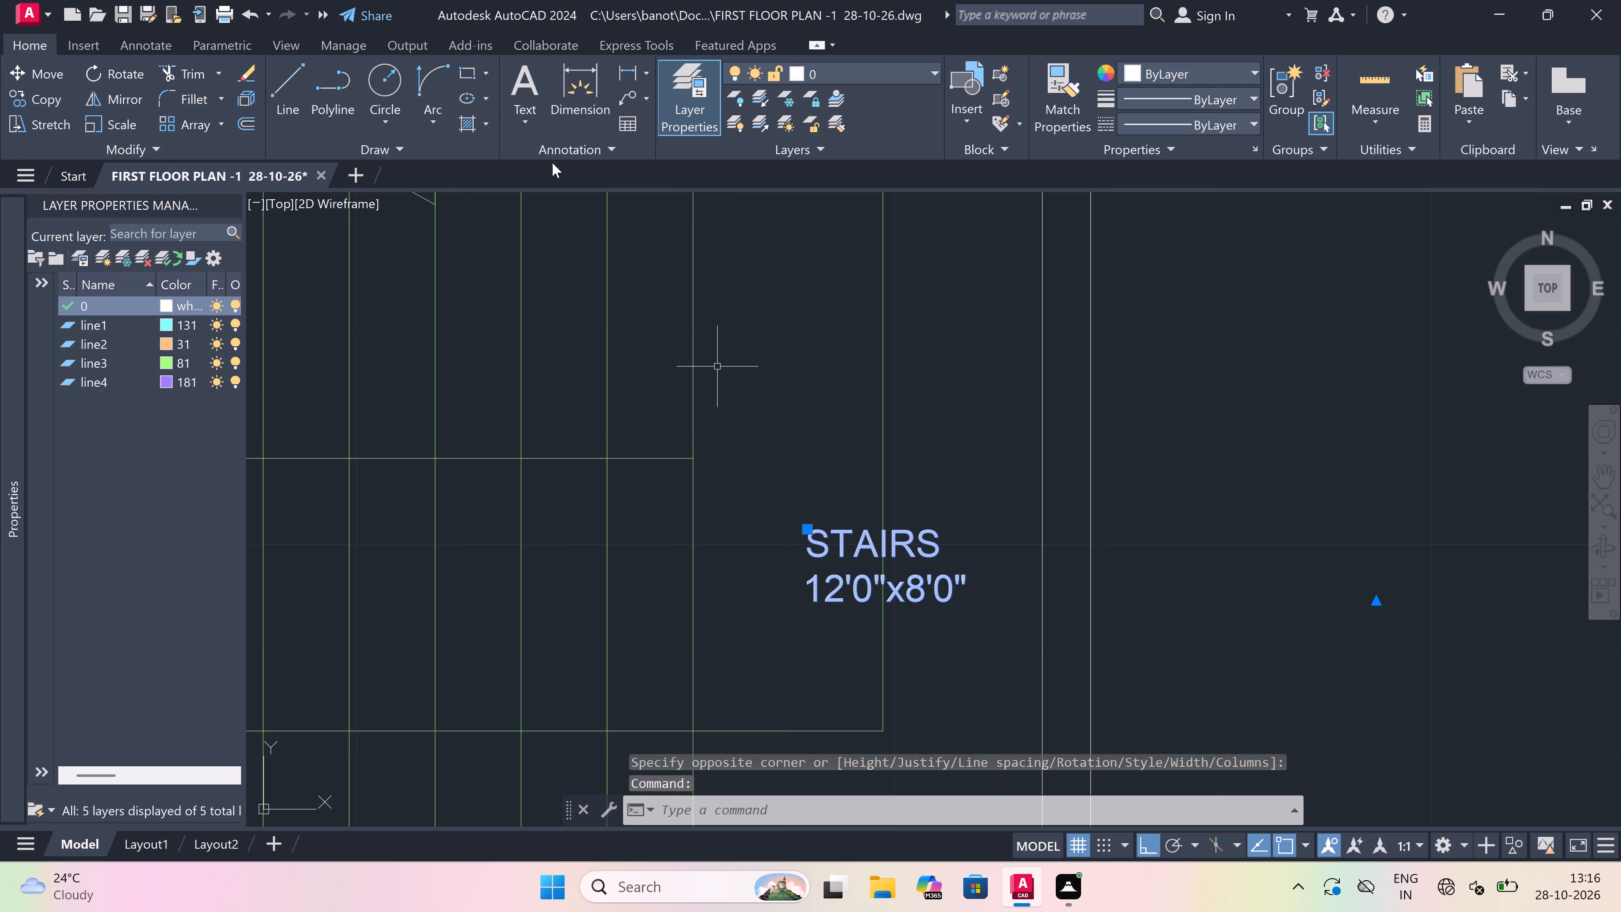
pyautogui.click(123, 67)
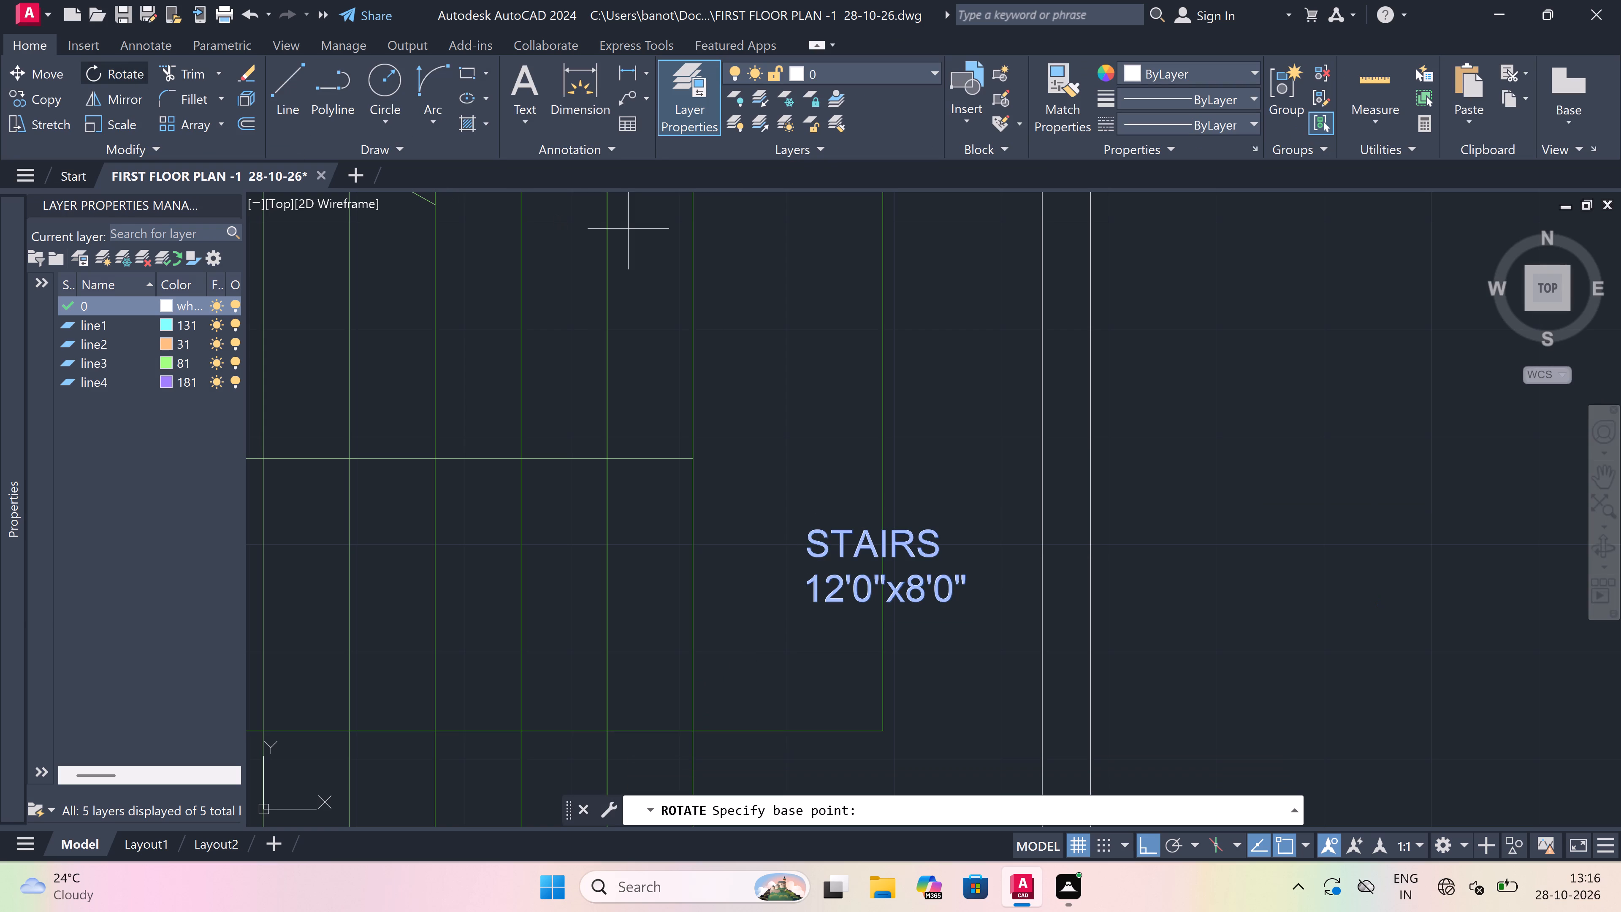
pyautogui.moveTo(862, 538); pyautogui.dragTo(828, 481)
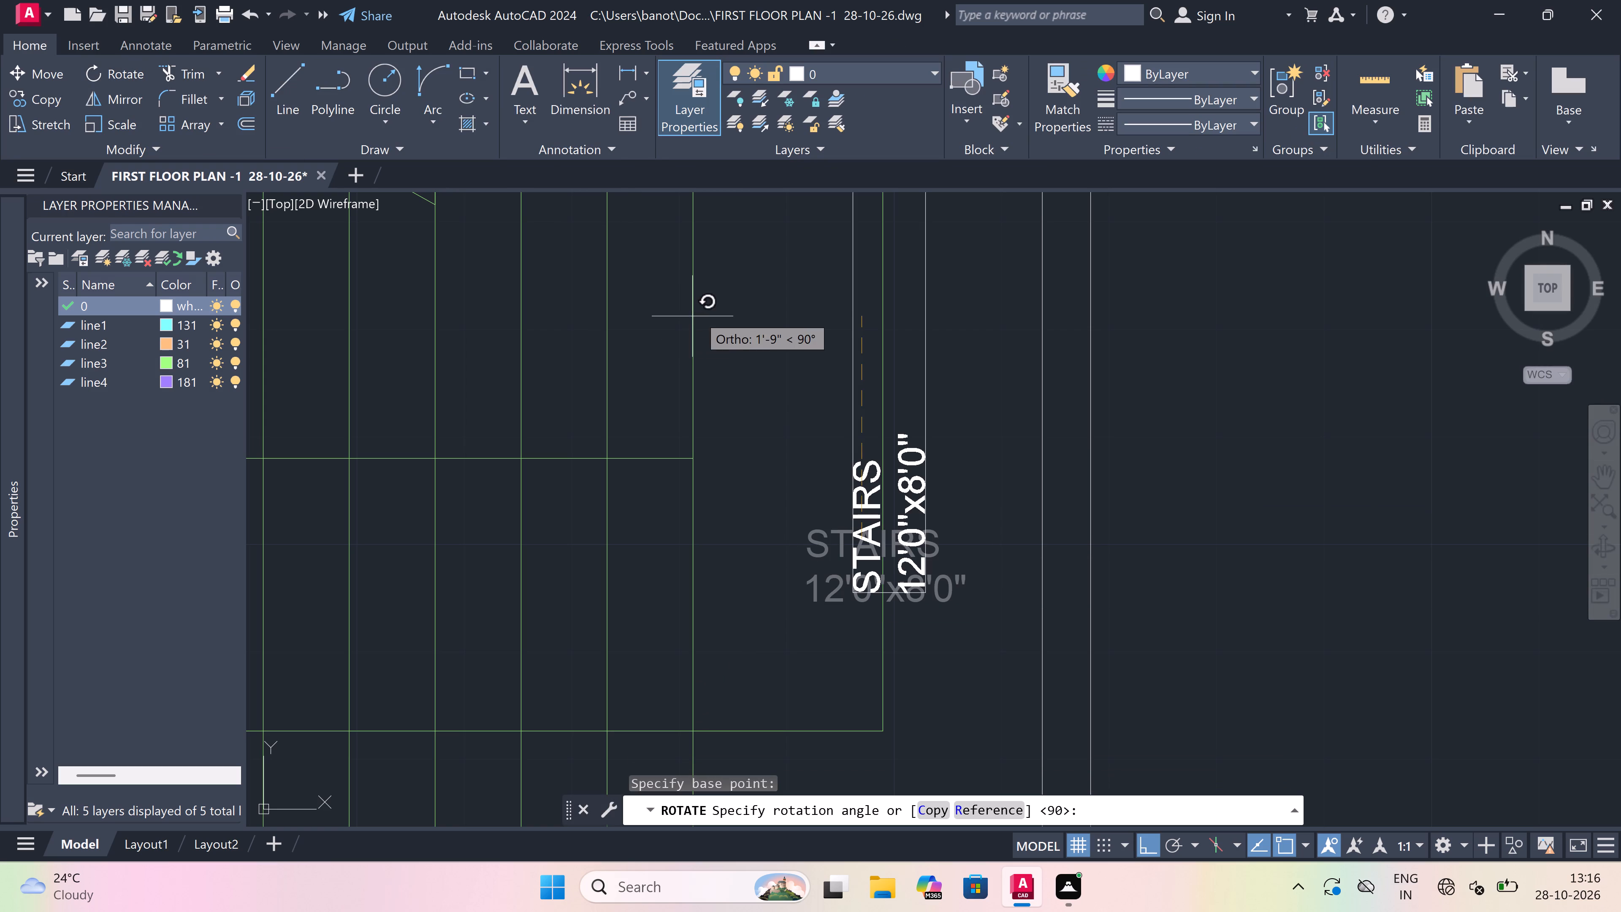
pyautogui.click(819, 374)
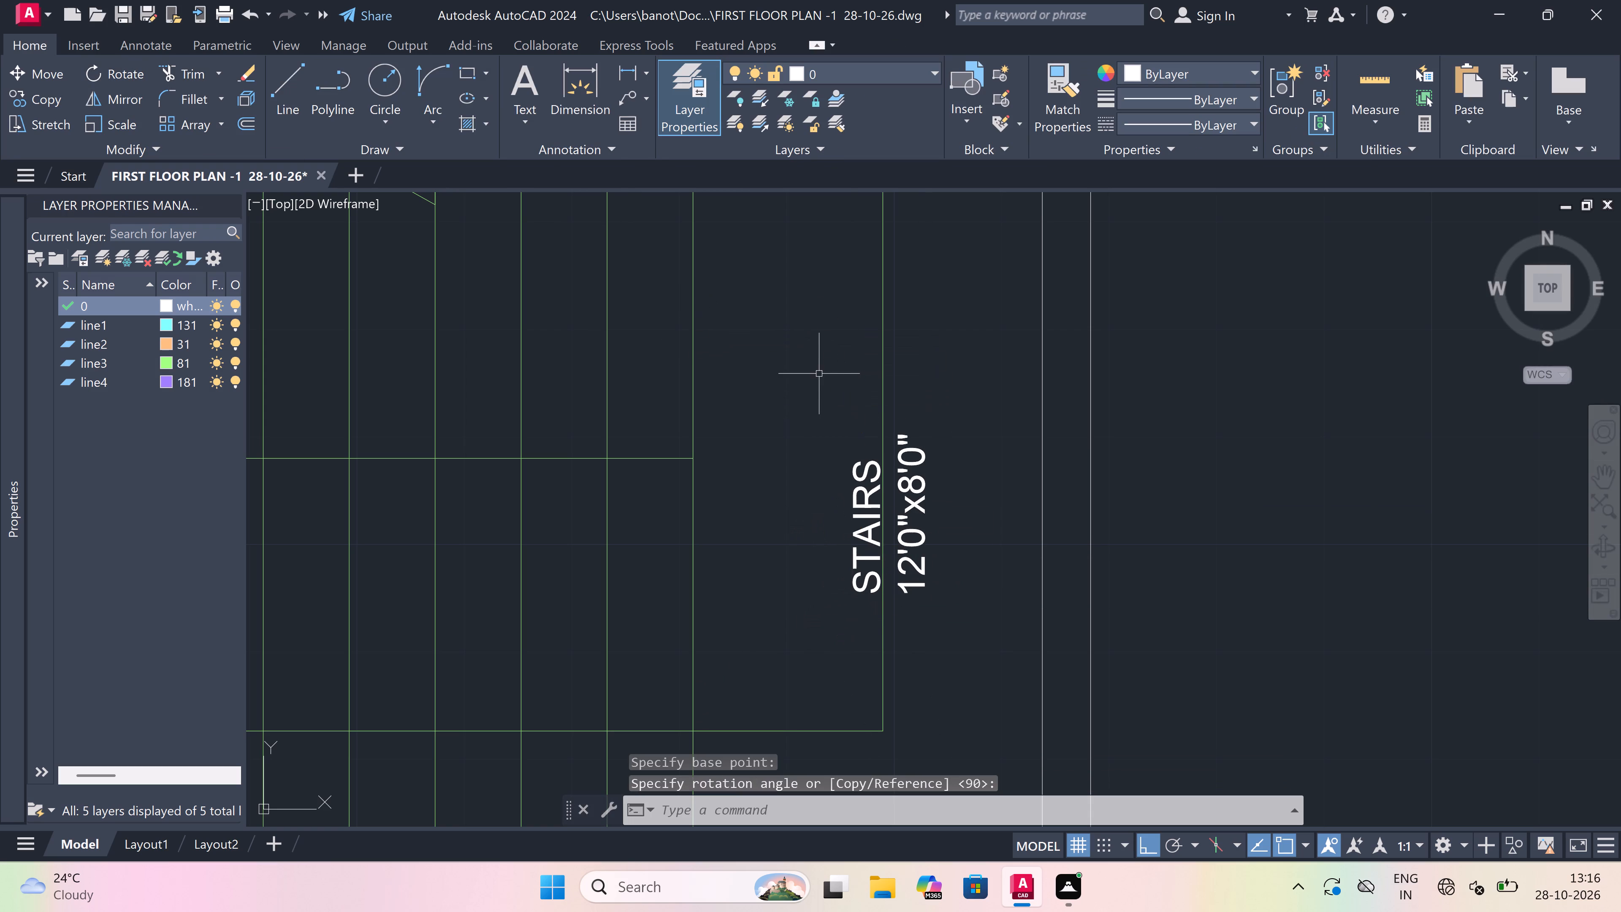
# Move the rotated STAIRS label horizontally into the gap between the last tread and the direction arrow's vertical line.
pyautogui.click(869, 562)
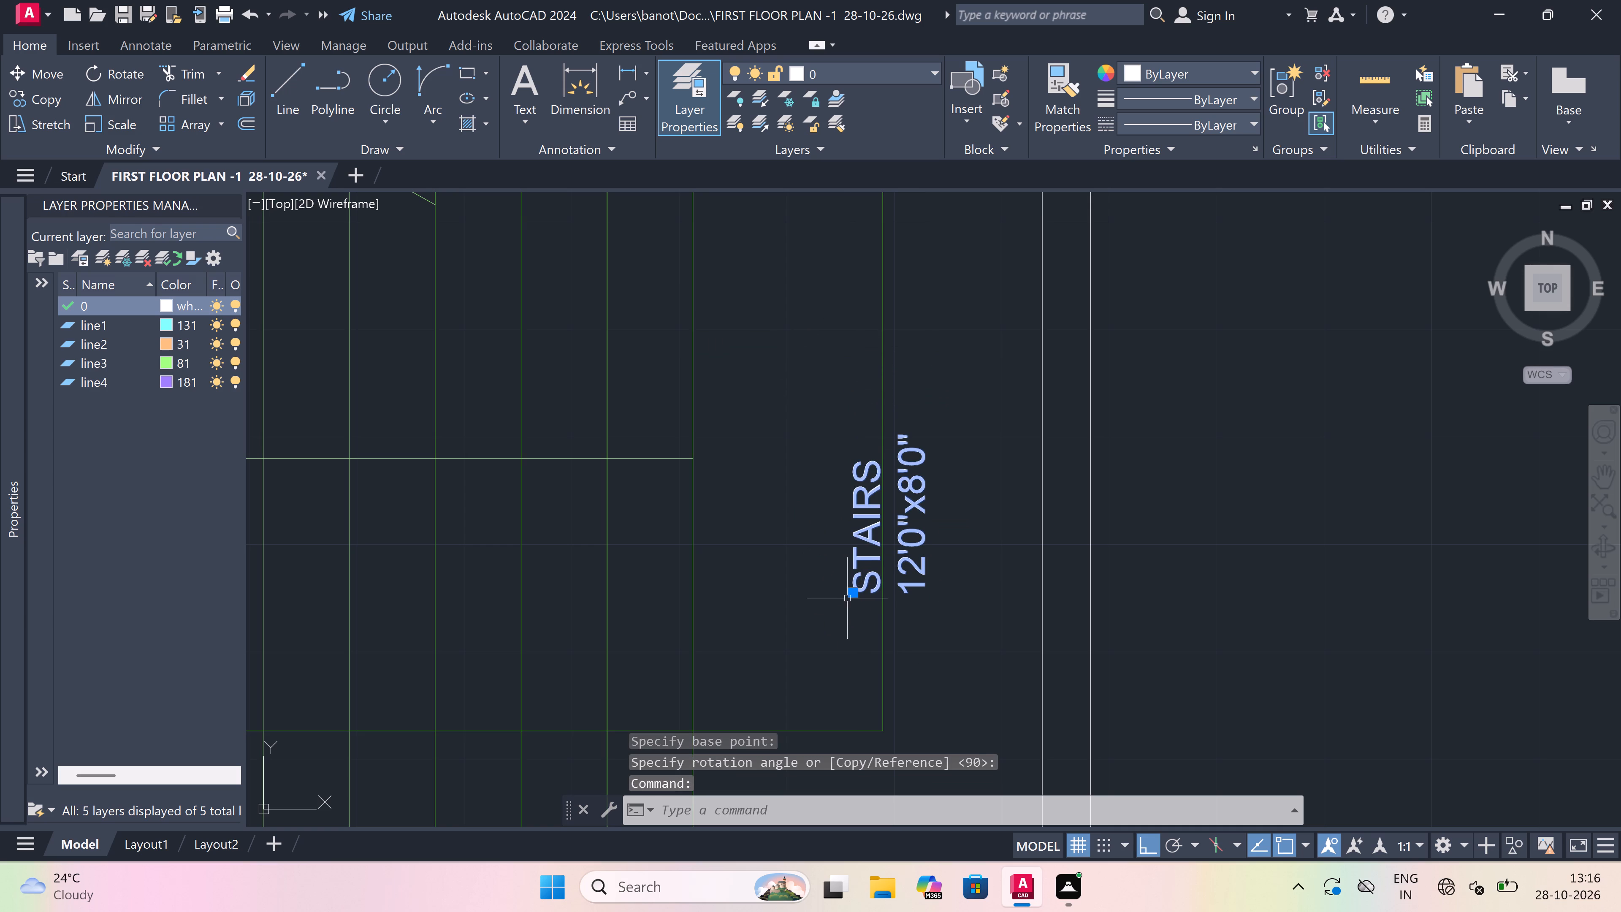
pyautogui.moveTo(852, 593); pyautogui.dragTo(851, 587)
pyautogui.click(763, 523)
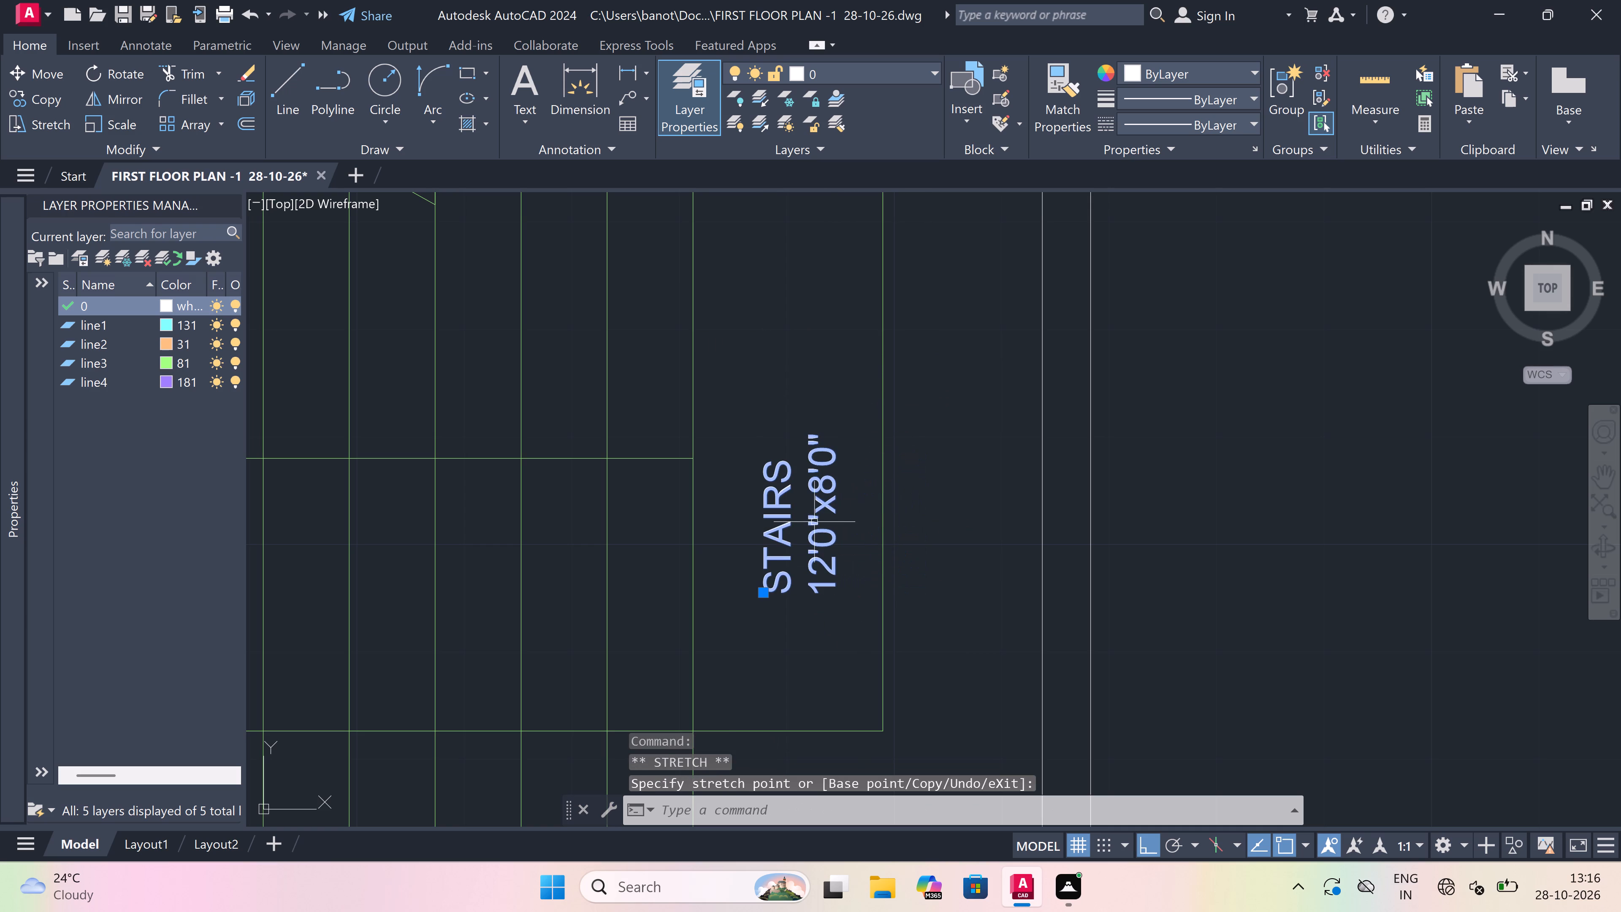
pyautogui.press('Escape')
# Add a multiline text label reading TOILET over 6'6"x4'0" in the small room beside the upper lift shaft.
pyautogui.scroll(-5, 815, 522)
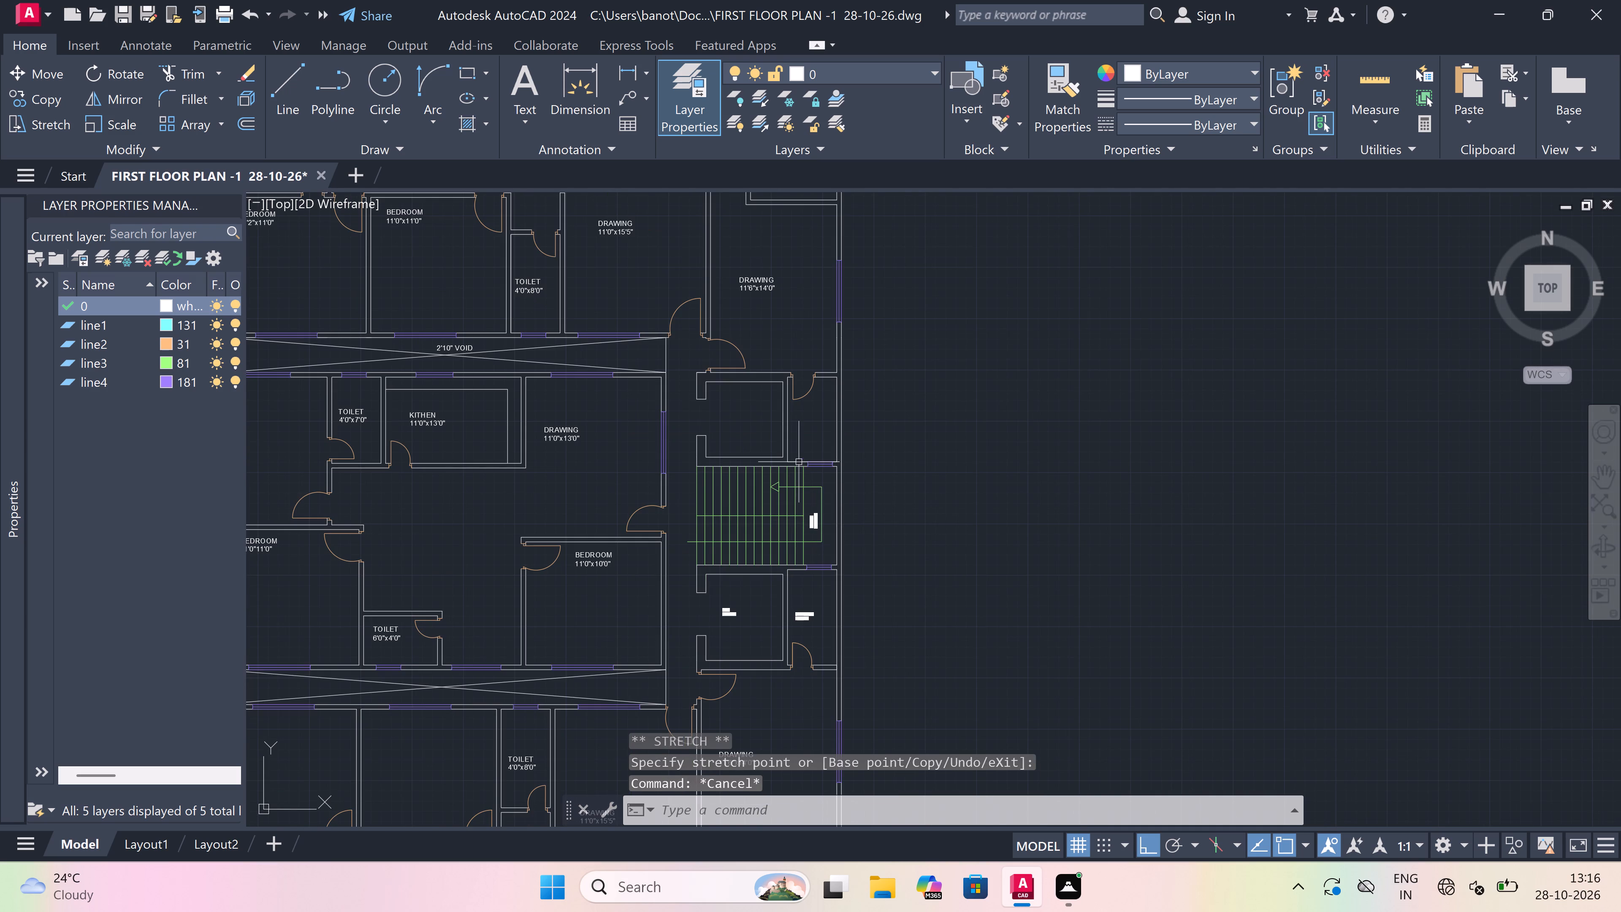
pyautogui.scroll(2, 776, 328)
pyautogui.scroll(-3, 842, 487)
pyautogui.scroll(3, 845, 495)
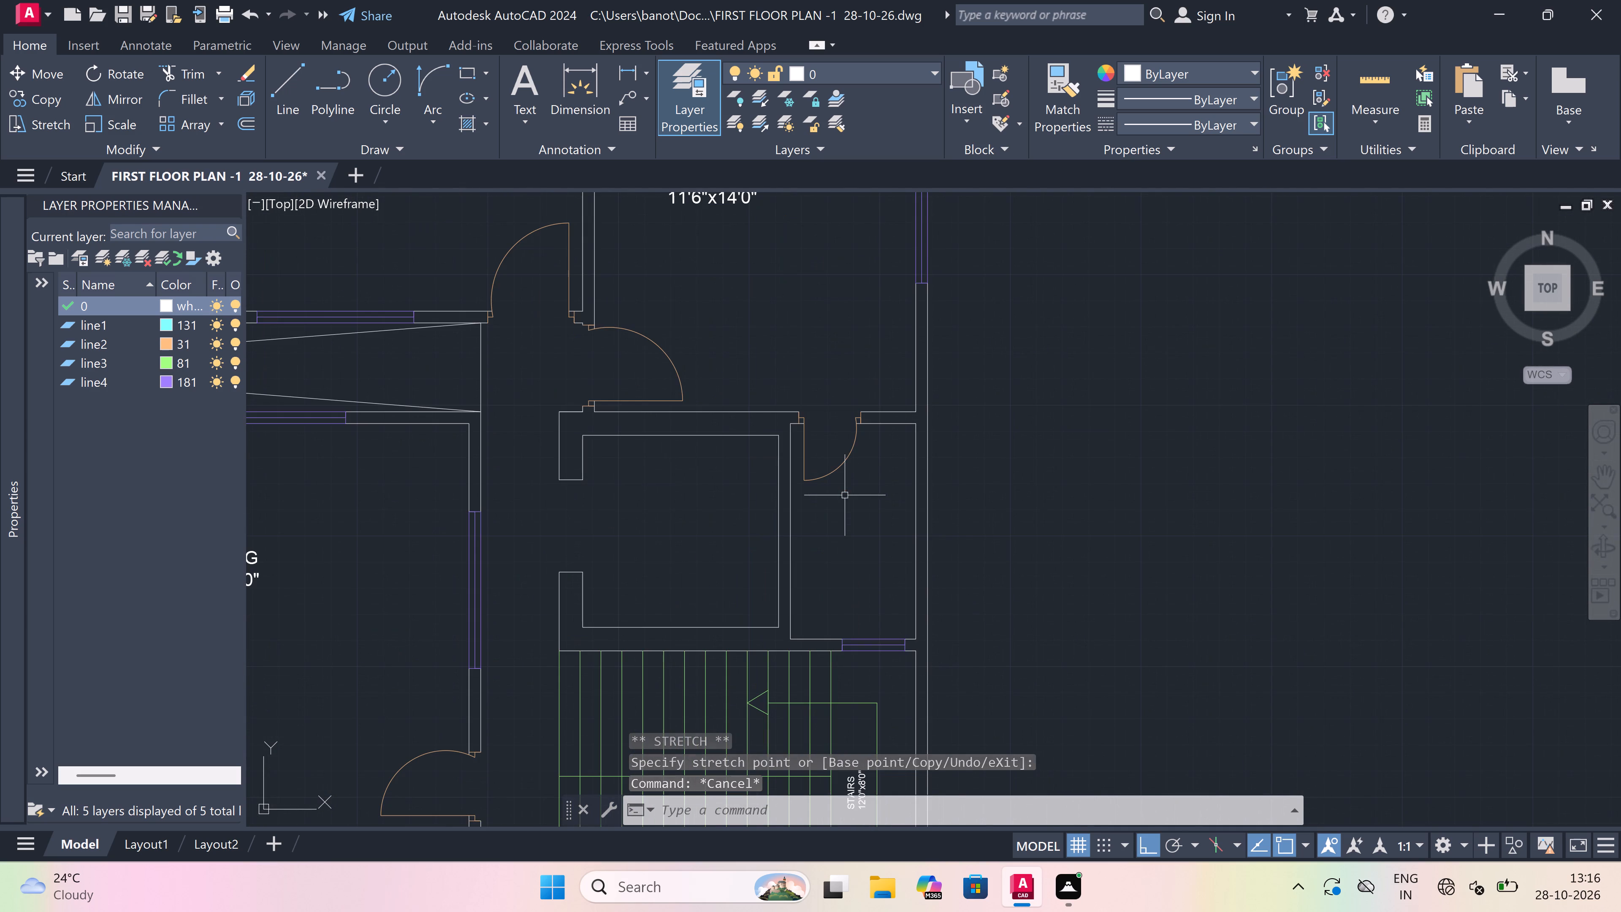
pyautogui.scroll(2, 845, 553)
pyautogui.scroll(-1, 844, 552)
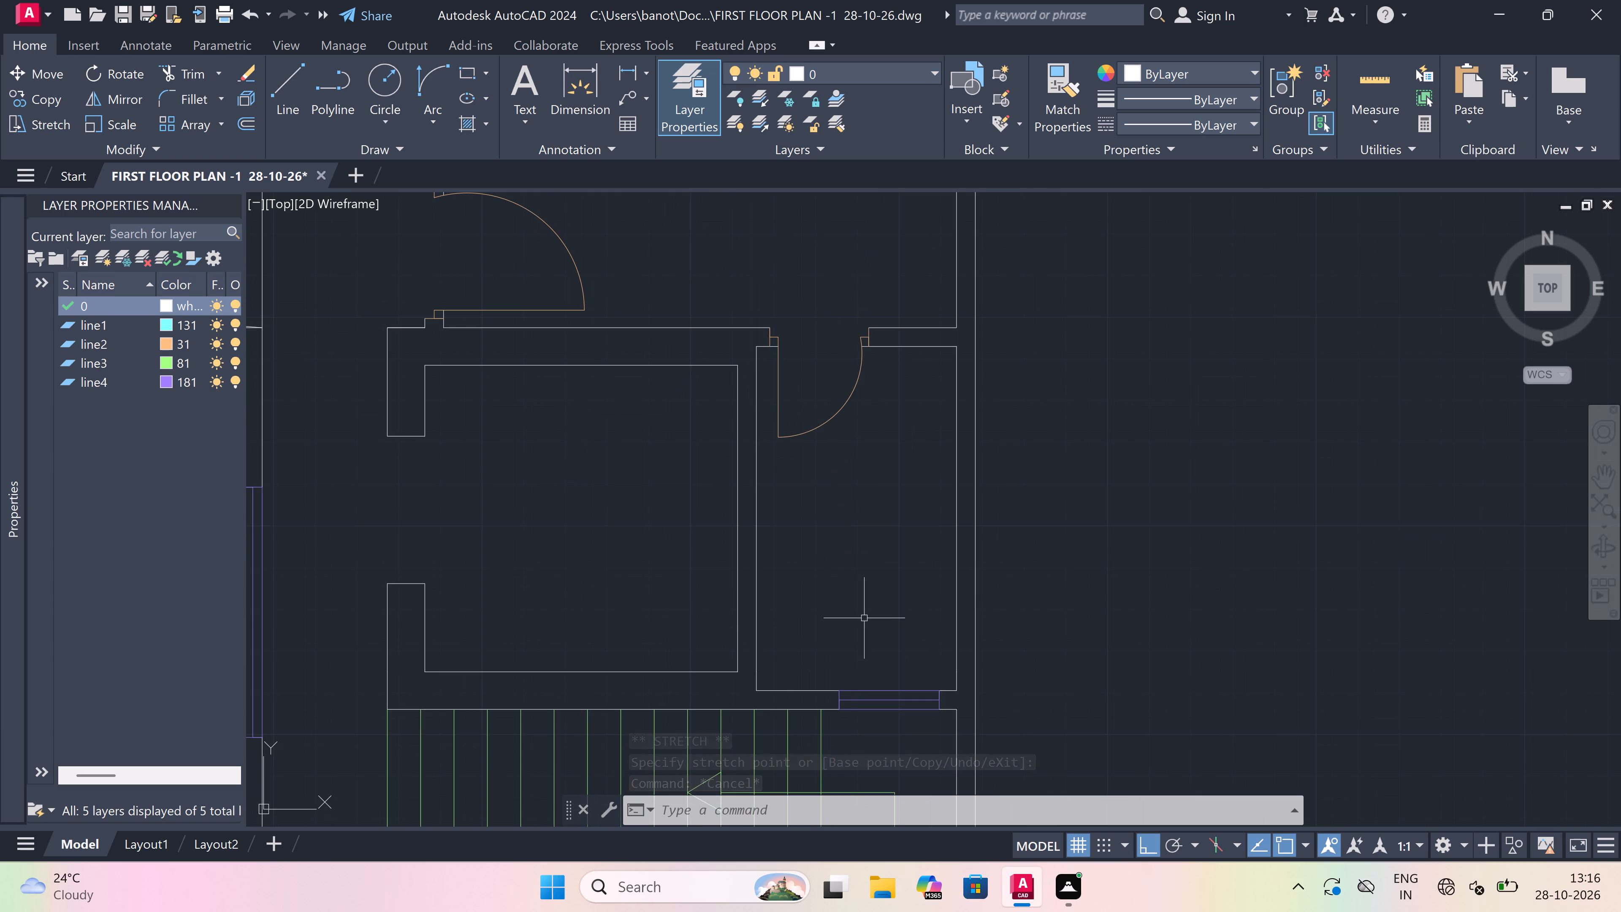
pyautogui.press('m')
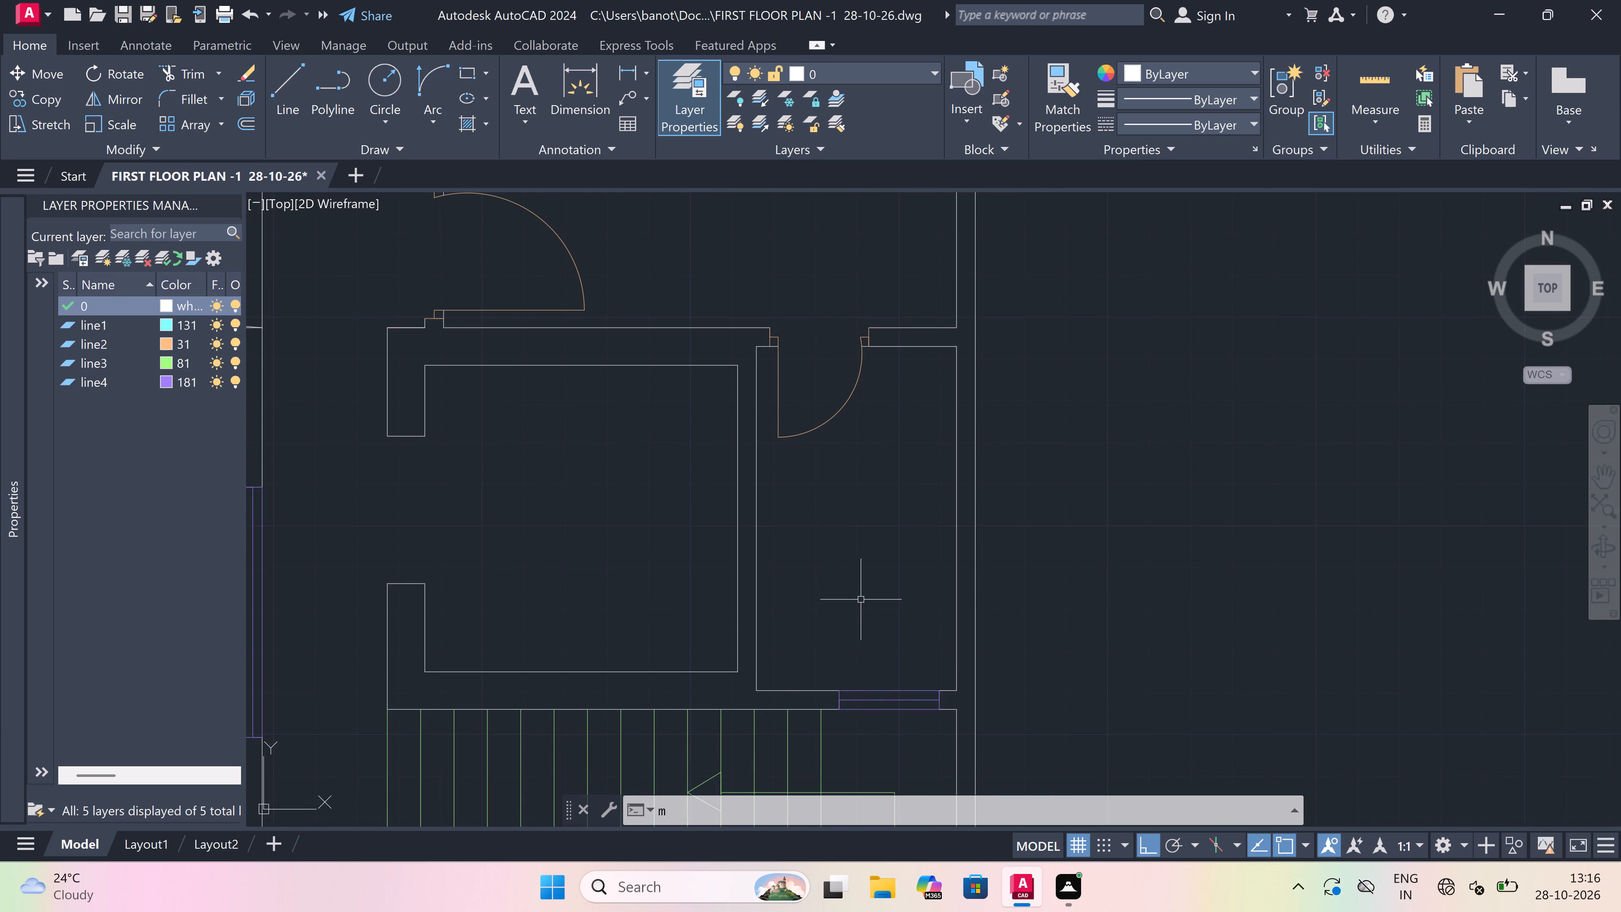
pyautogui.press('t')
pyautogui.press('space')
pyautogui.moveTo(786, 570); pyautogui.dragTo(891, 571)
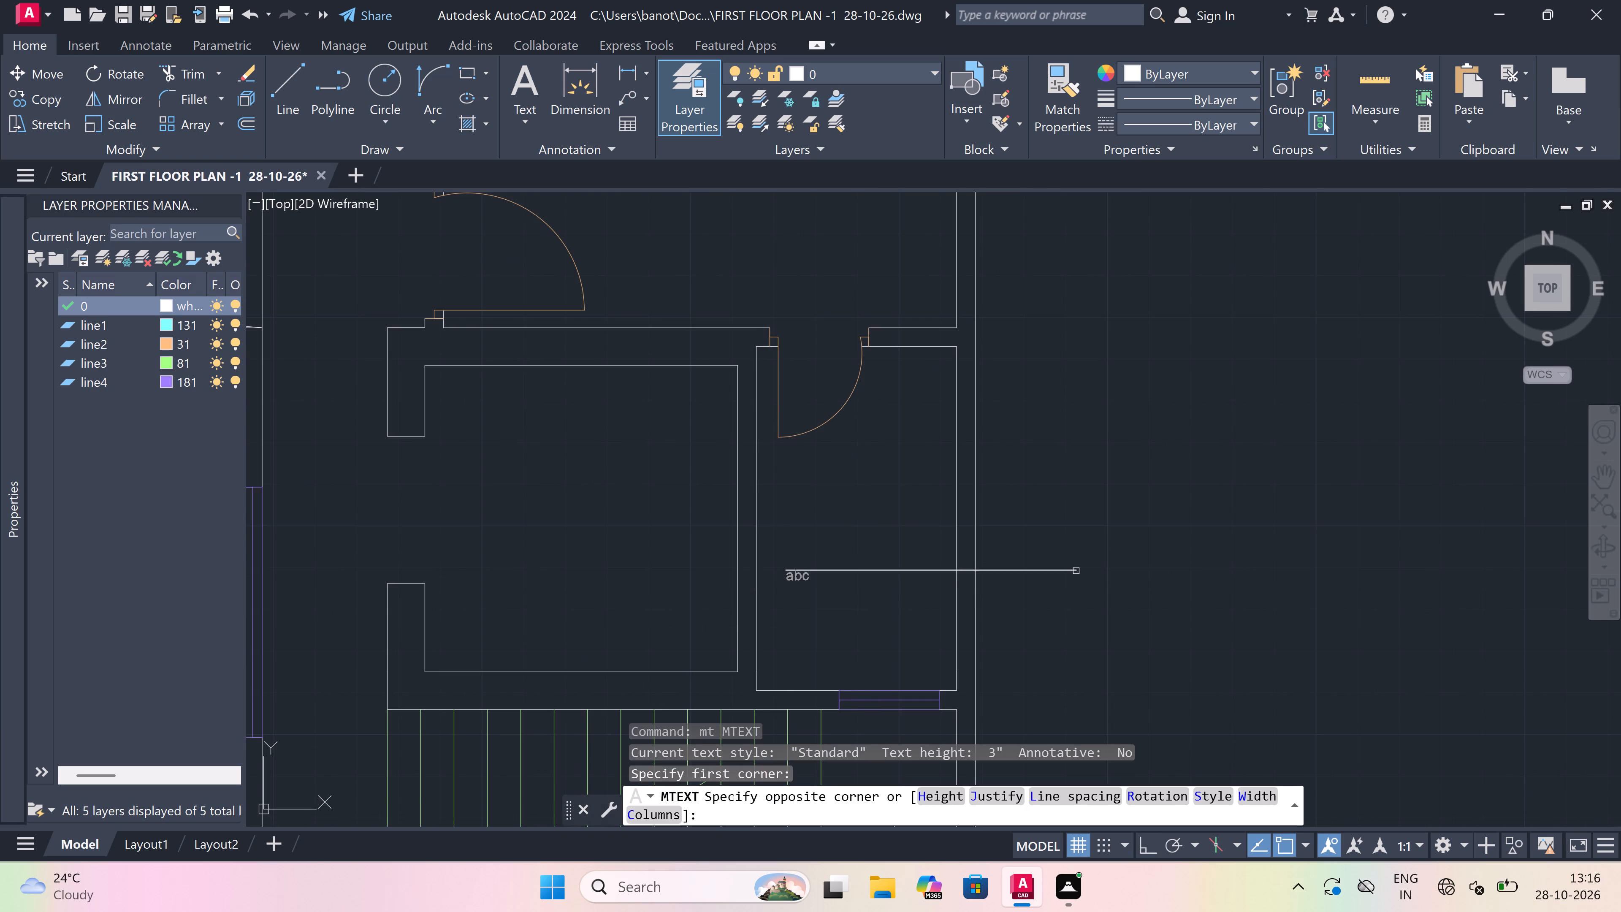
pyautogui.click(1185, 583)
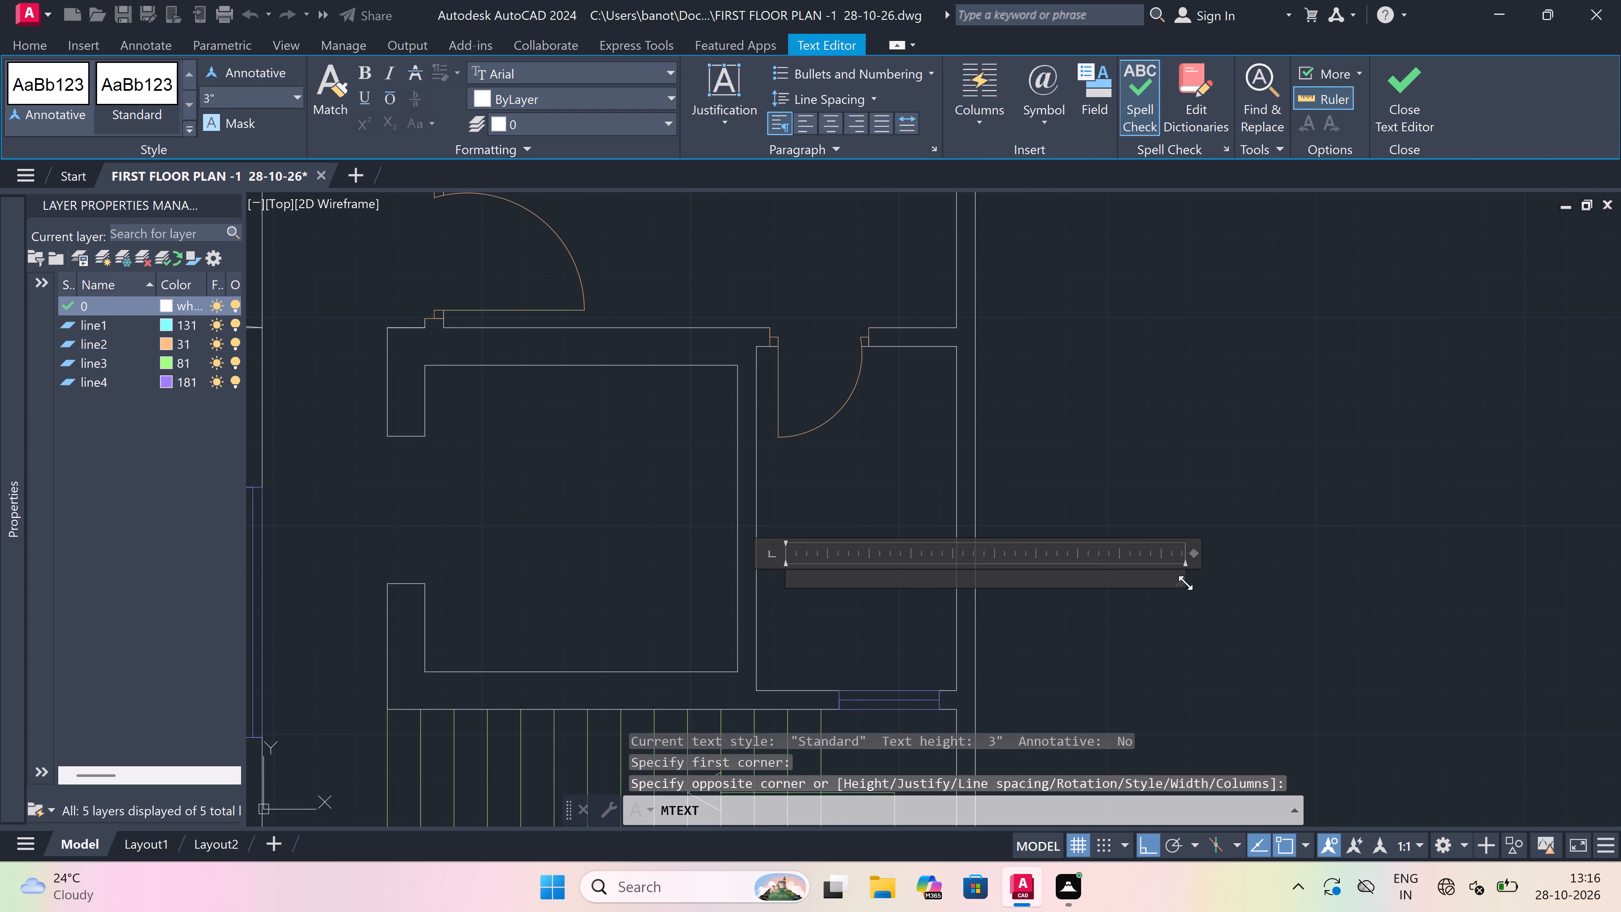
pyautogui.press('s')
pyautogui.press('BackSpace')
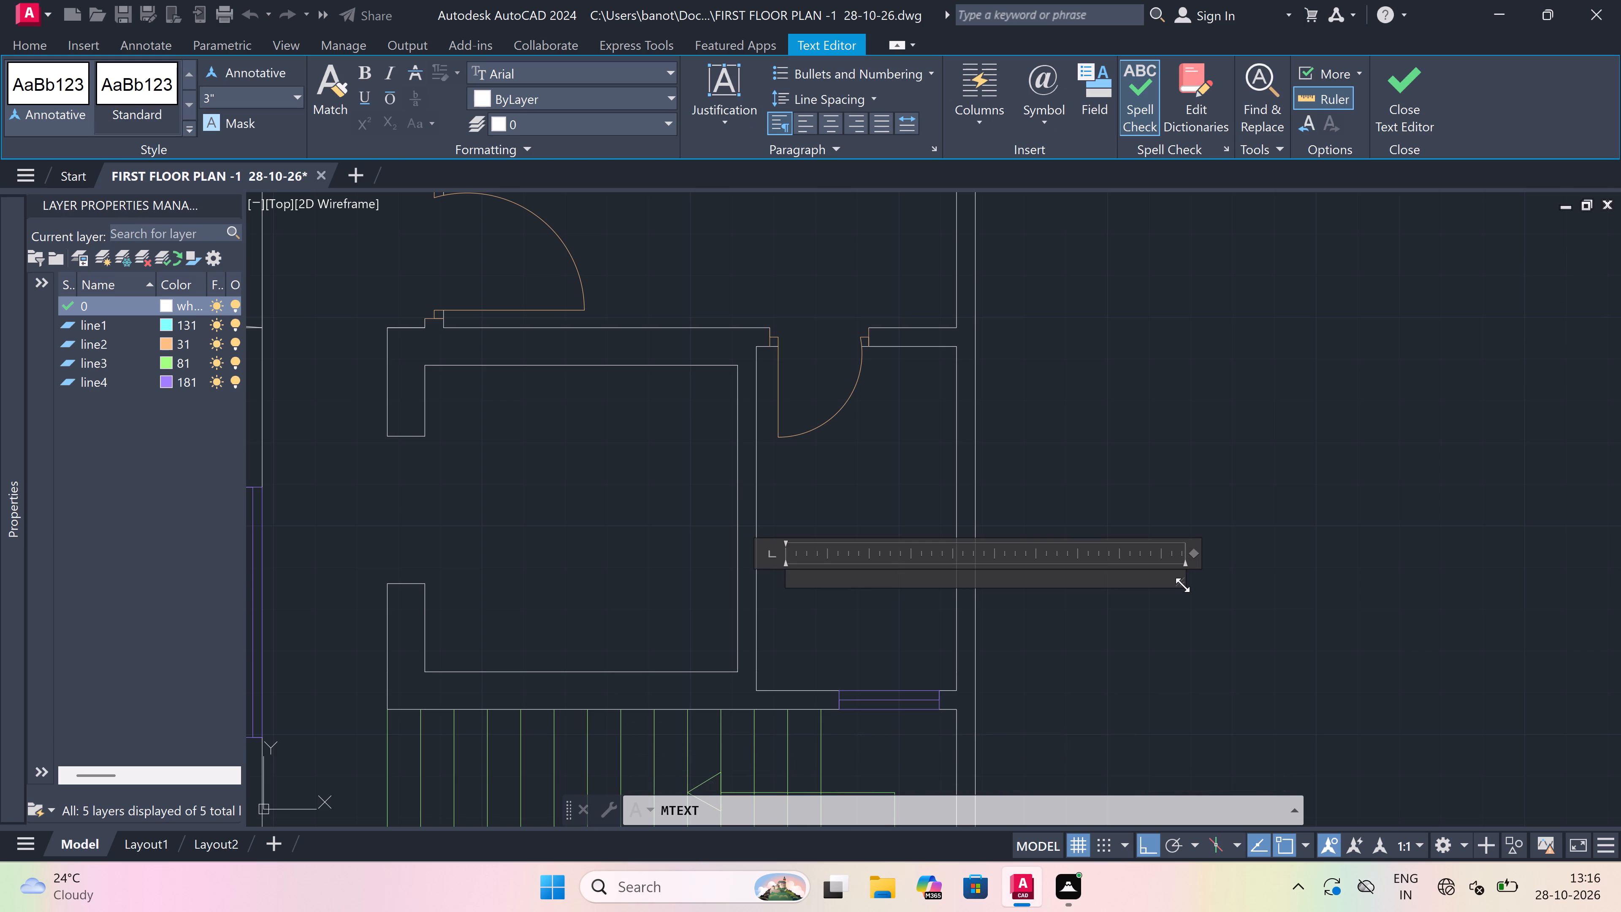
pyautogui.press('t')
pyautogui.write('OIL')
pyautogui.write('ET')
pyautogui.press('Return')
pyautogui.scroll(3, 799, 631)
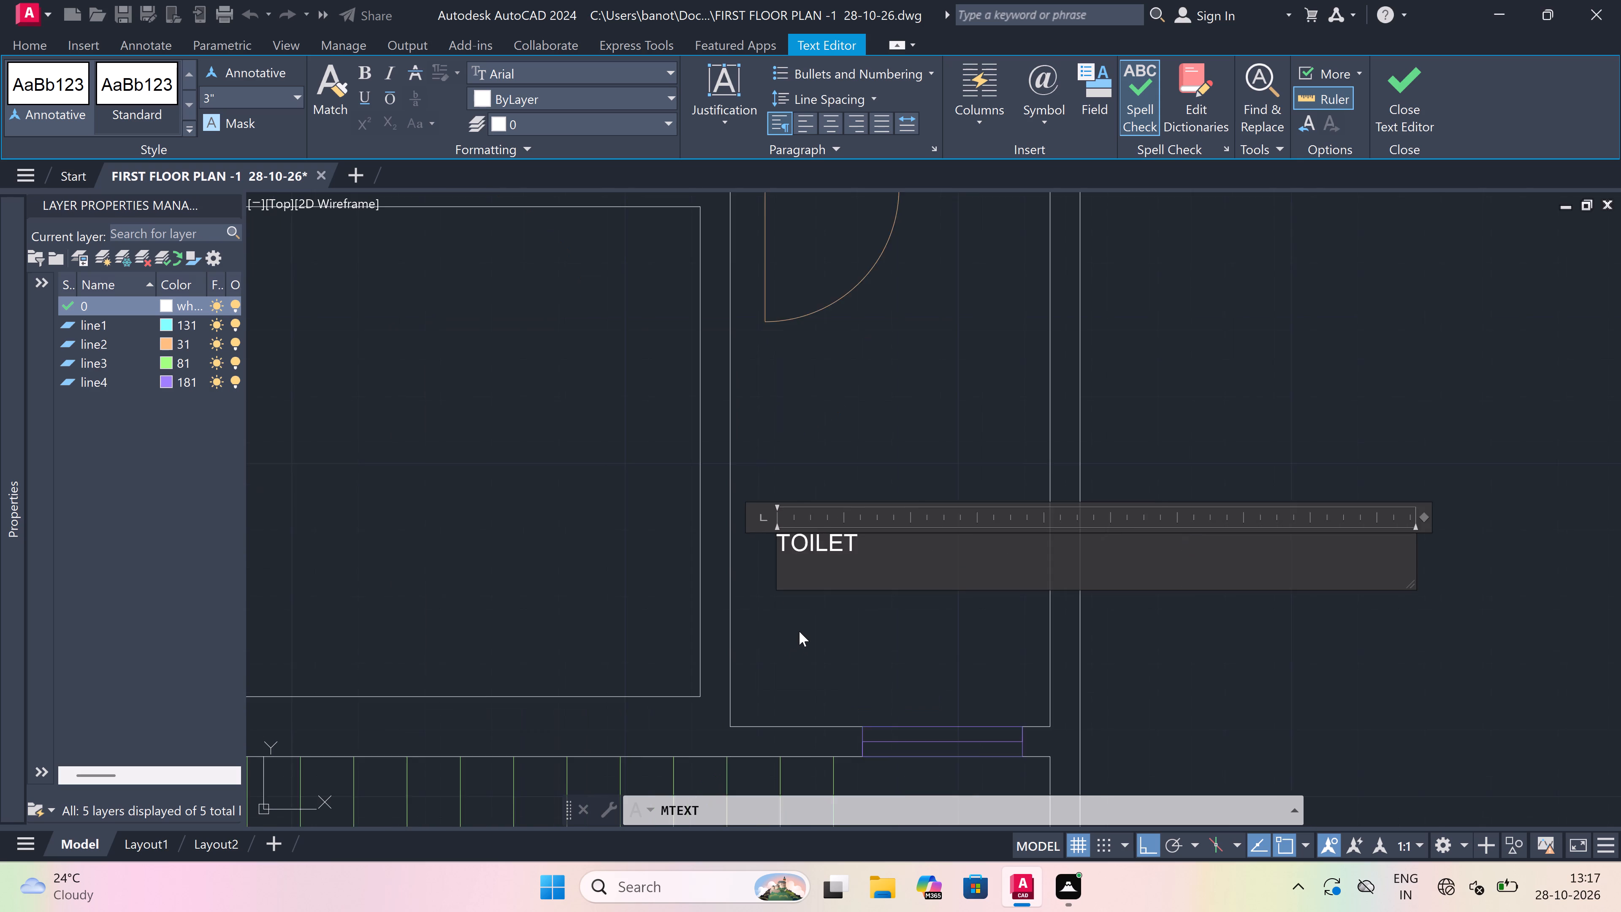
pyautogui.scroll(-1, 799, 622)
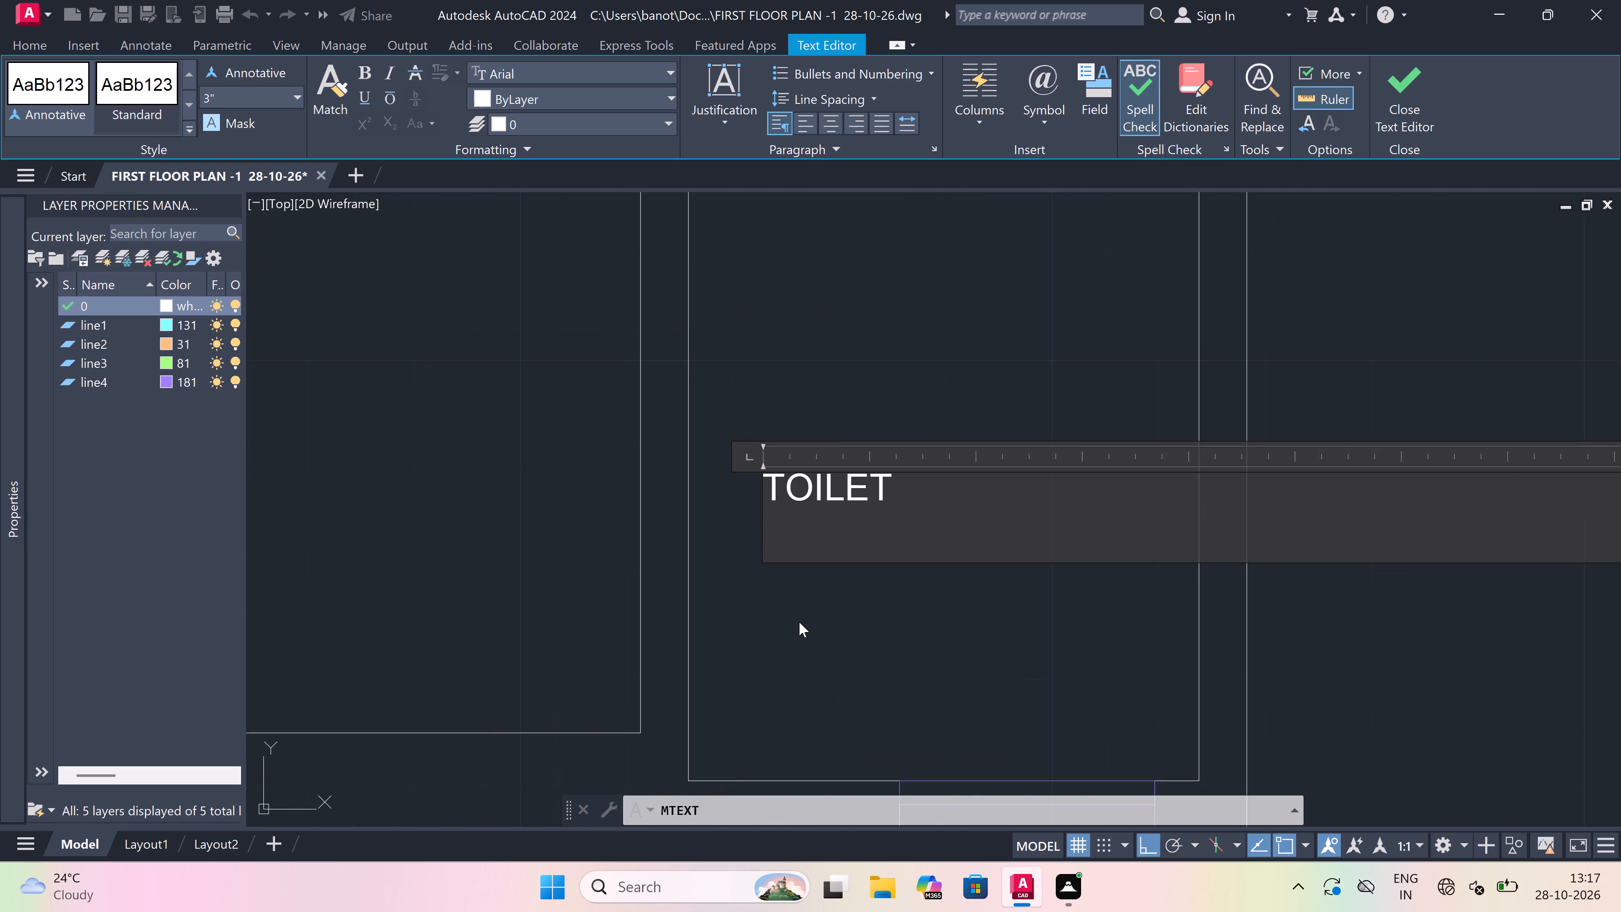
pyautogui.press('6')
pyautogui.press("'")
pyautogui.press('6')
pyautogui.hotkey('shift', '"')
pyautogui.press('x')
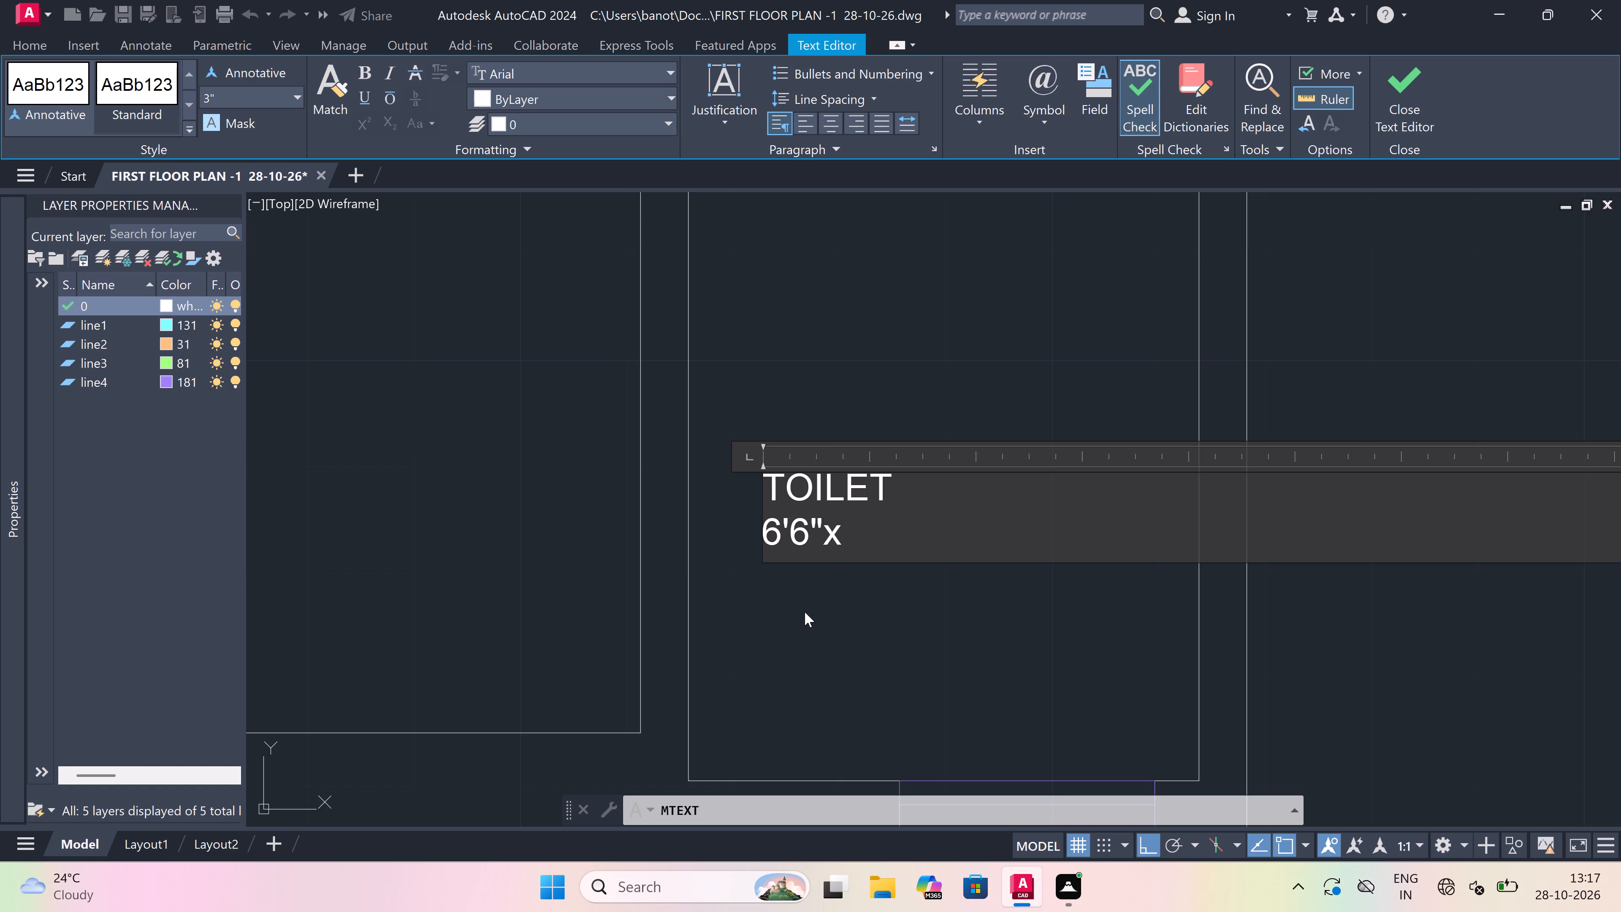
pyautogui.write("4'")
pyautogui.write('0"')
pyautogui.scroll(-2, 811, 594)
pyautogui.click(818, 605)
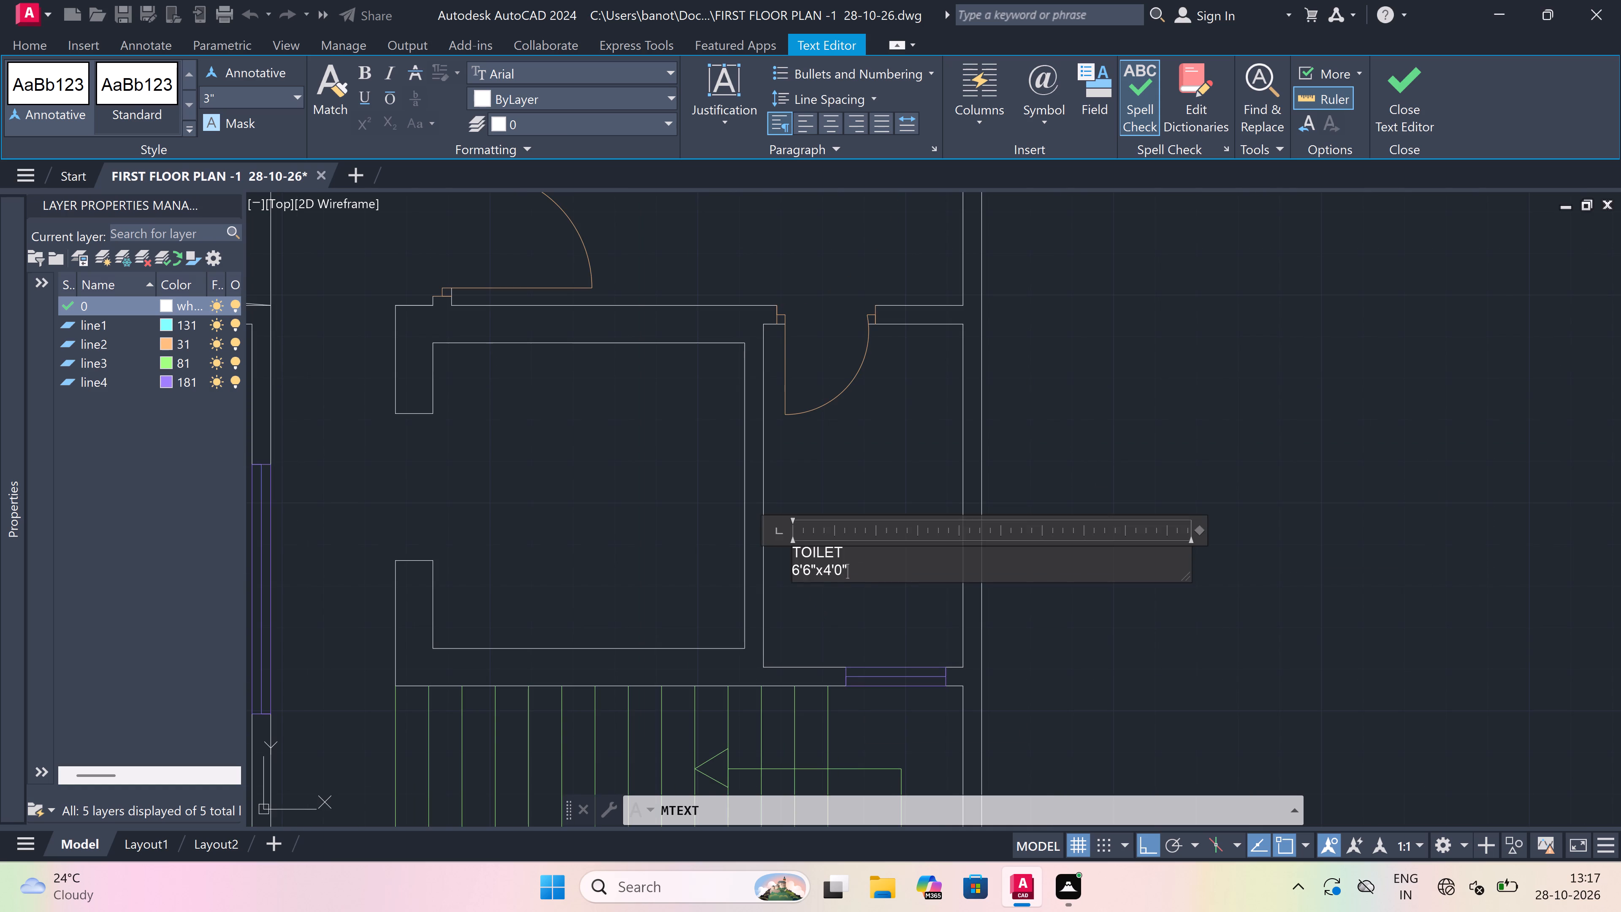
# Add a multiline text label reading LIFT over 7'0"x6'0" inside the upper lift shaft.
pyautogui.scroll(-3, 819, 604)
pyautogui.scroll(2, 580, 552)
pyautogui.press('space')
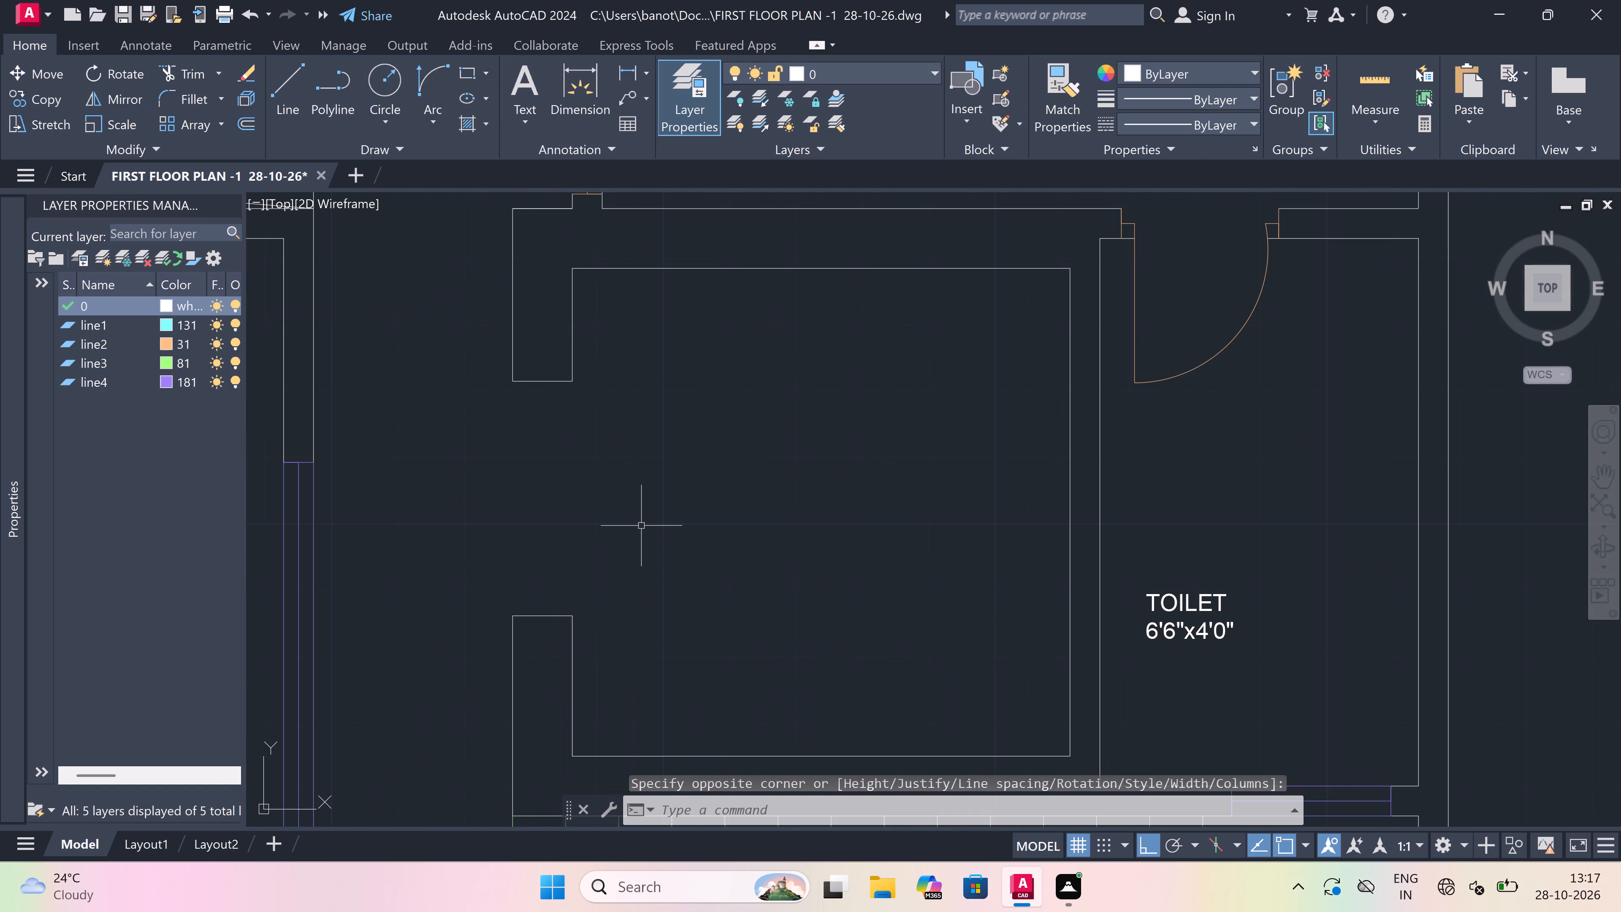
pyautogui.moveTo(642, 524); pyautogui.dragTo(672, 520)
pyautogui.click(1204, 580)
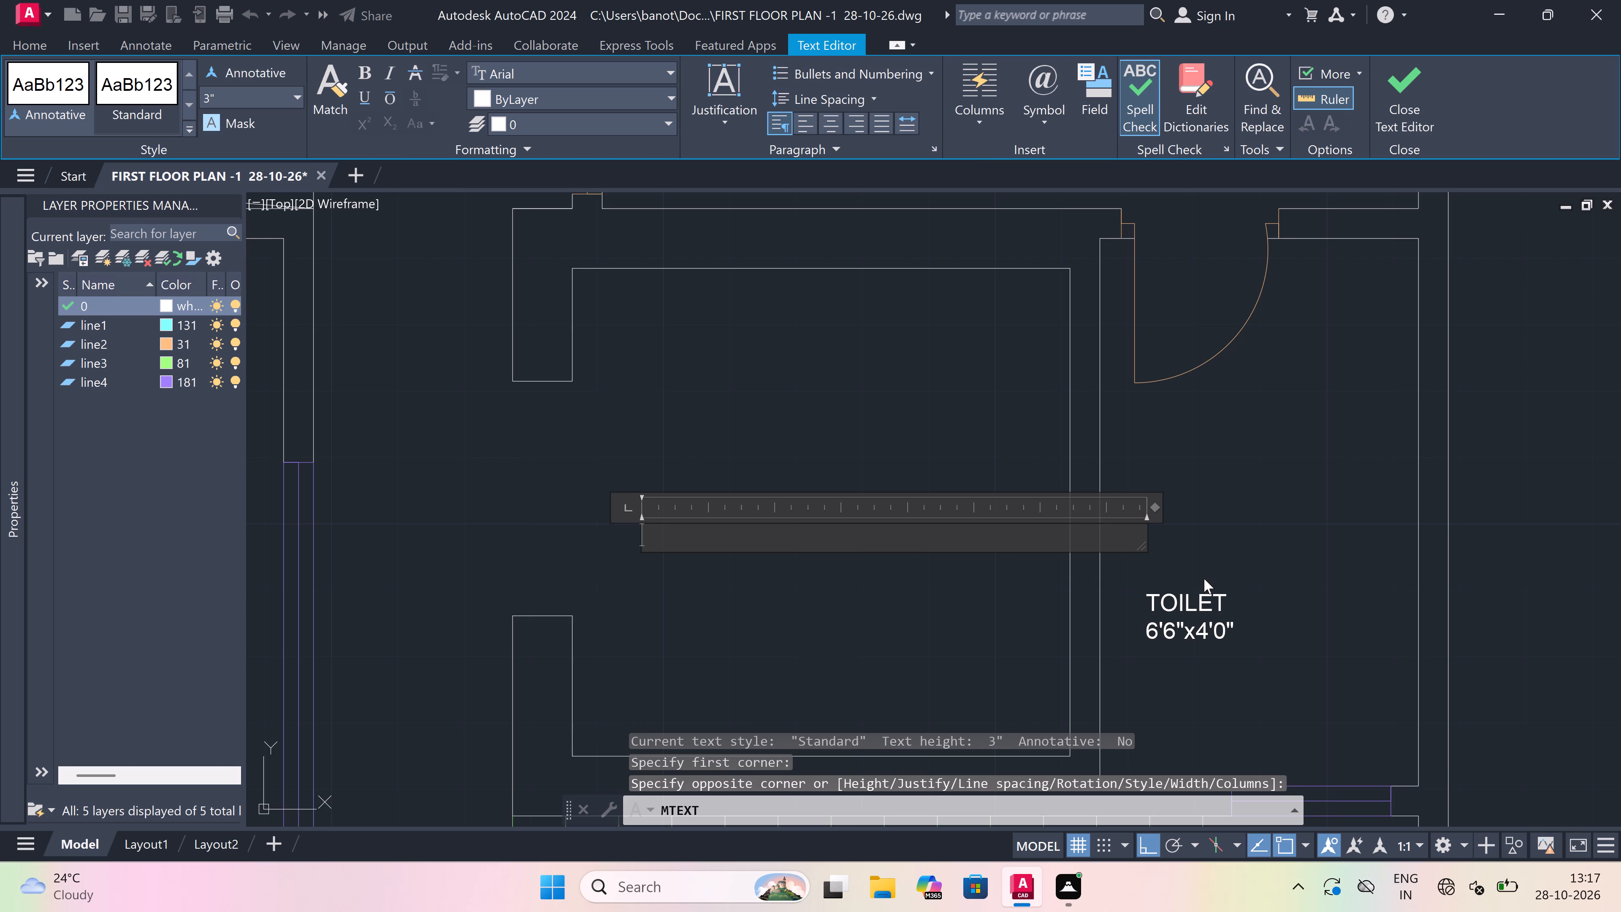
pyautogui.write('LI')
pyautogui.press('f')
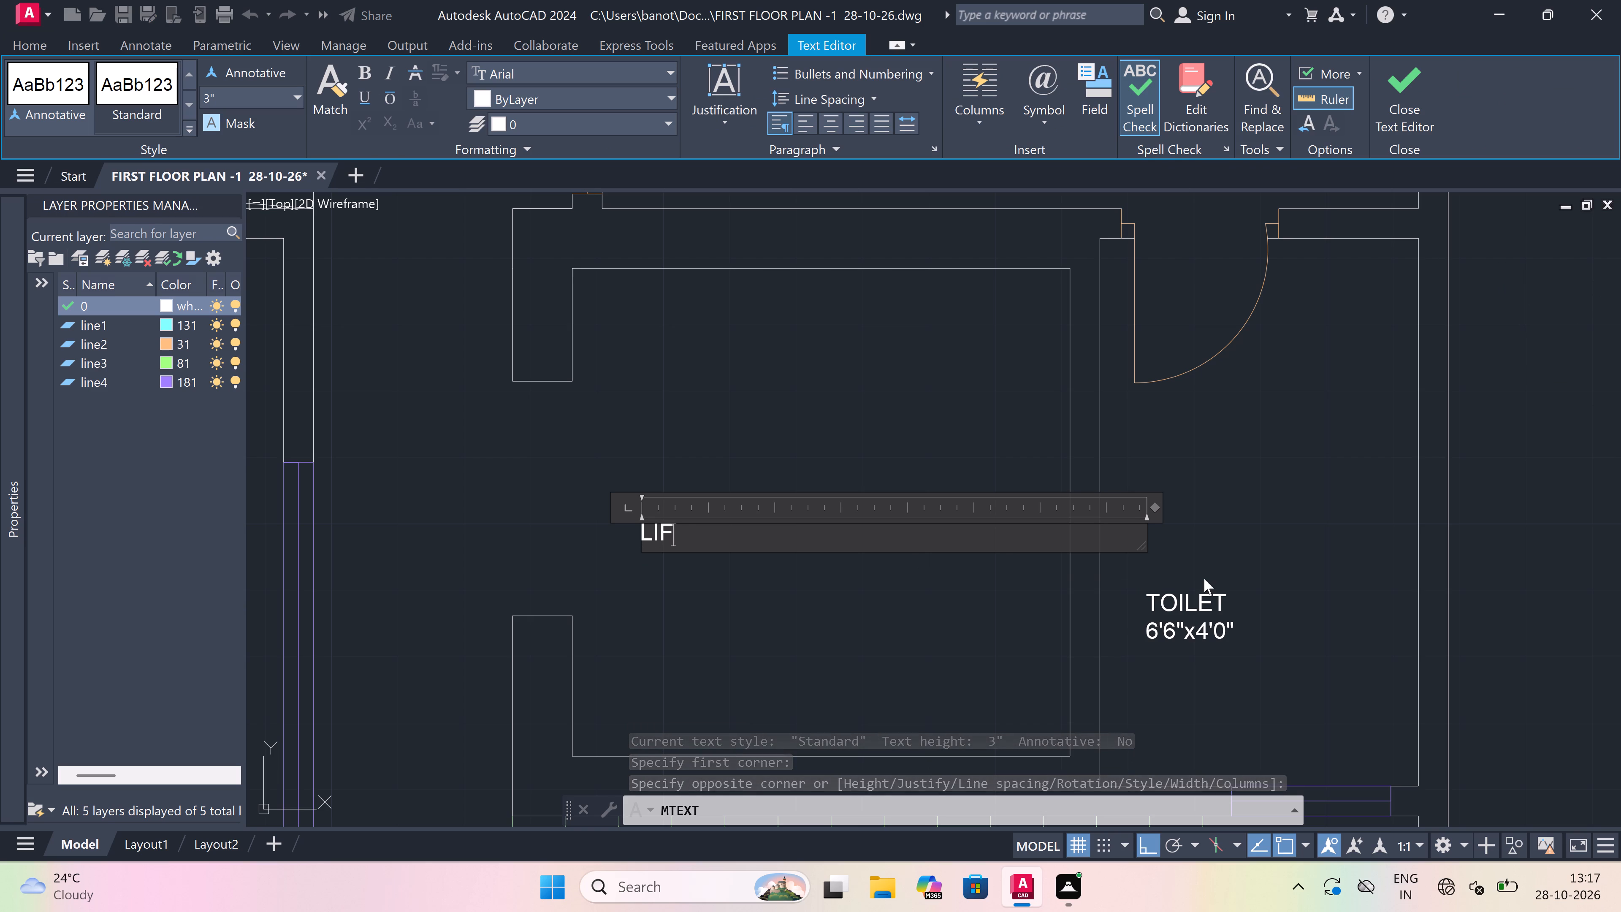
pyautogui.press('t')
pyautogui.press('Return')
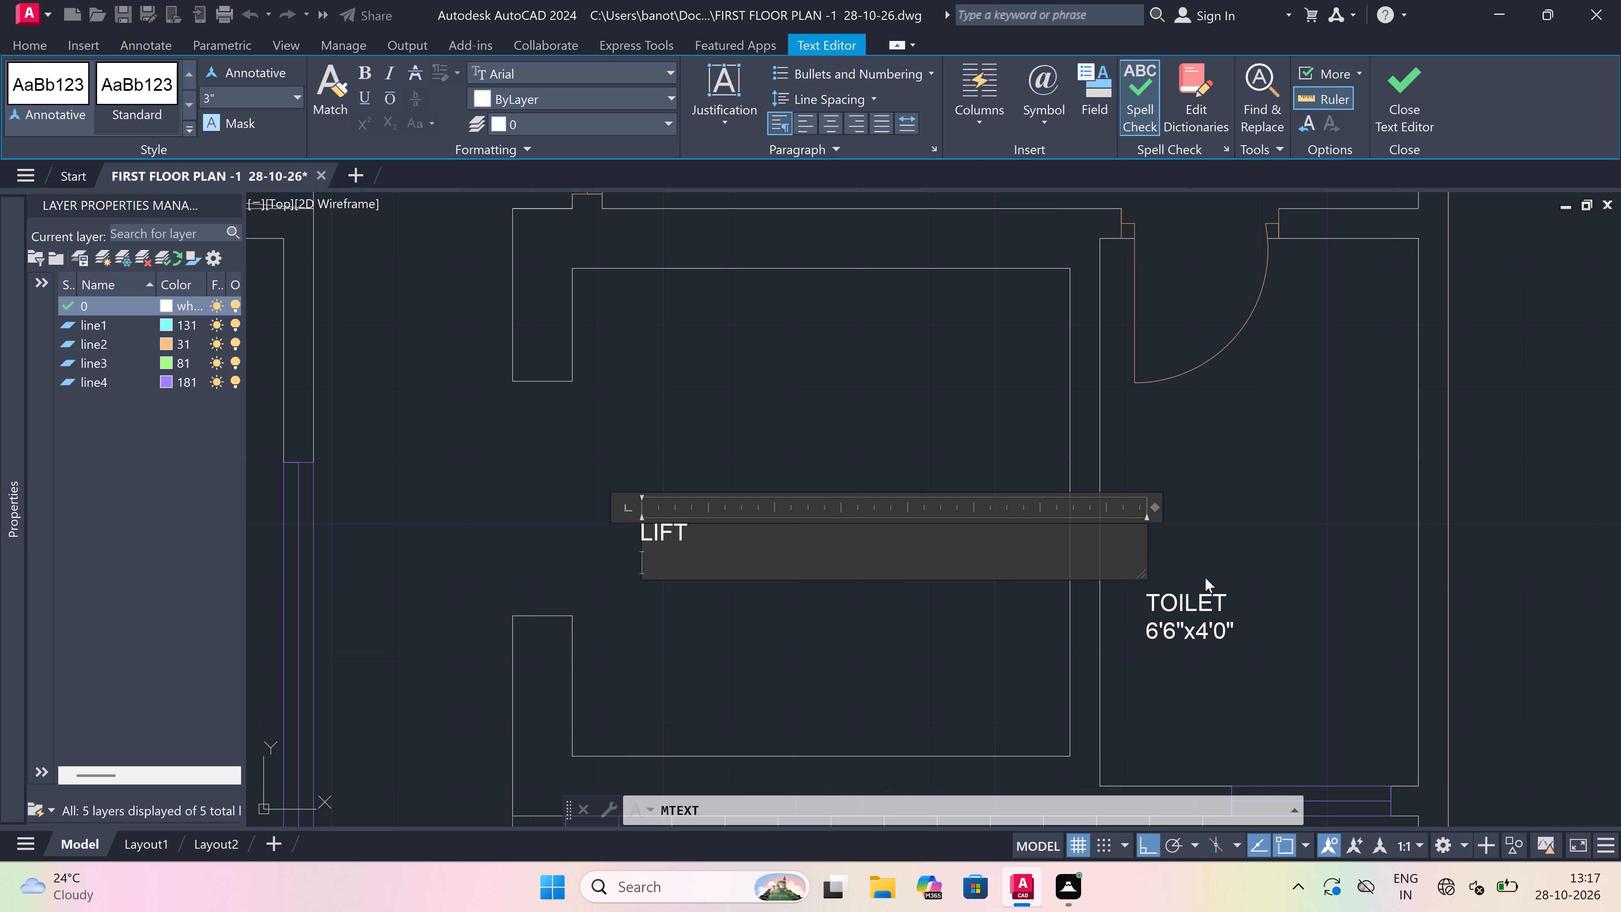
pyautogui.write("7'0")
pyautogui.hotkey('shift', '"')
pyautogui.press('x')
pyautogui.write("6'0")
pyautogui.hotkey('shift', '"')
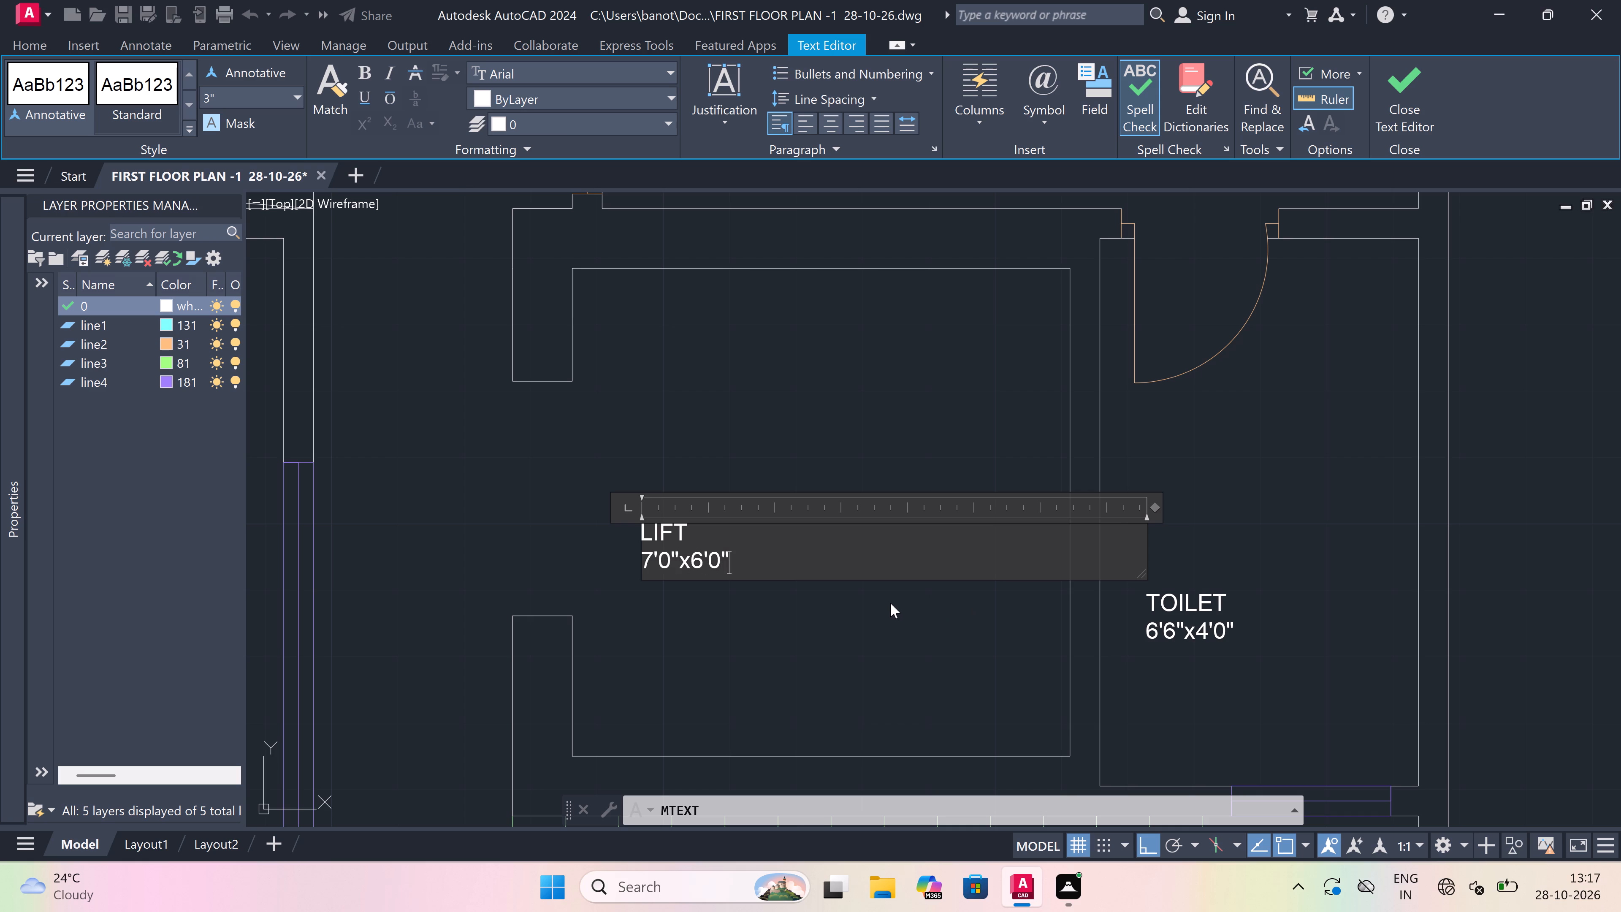
pyautogui.click(890, 603)
# Set the text height of the upper LIFT label to 5".
pyautogui.scroll(-4, 831, 516)
pyautogui.scroll(1, 745, 565)
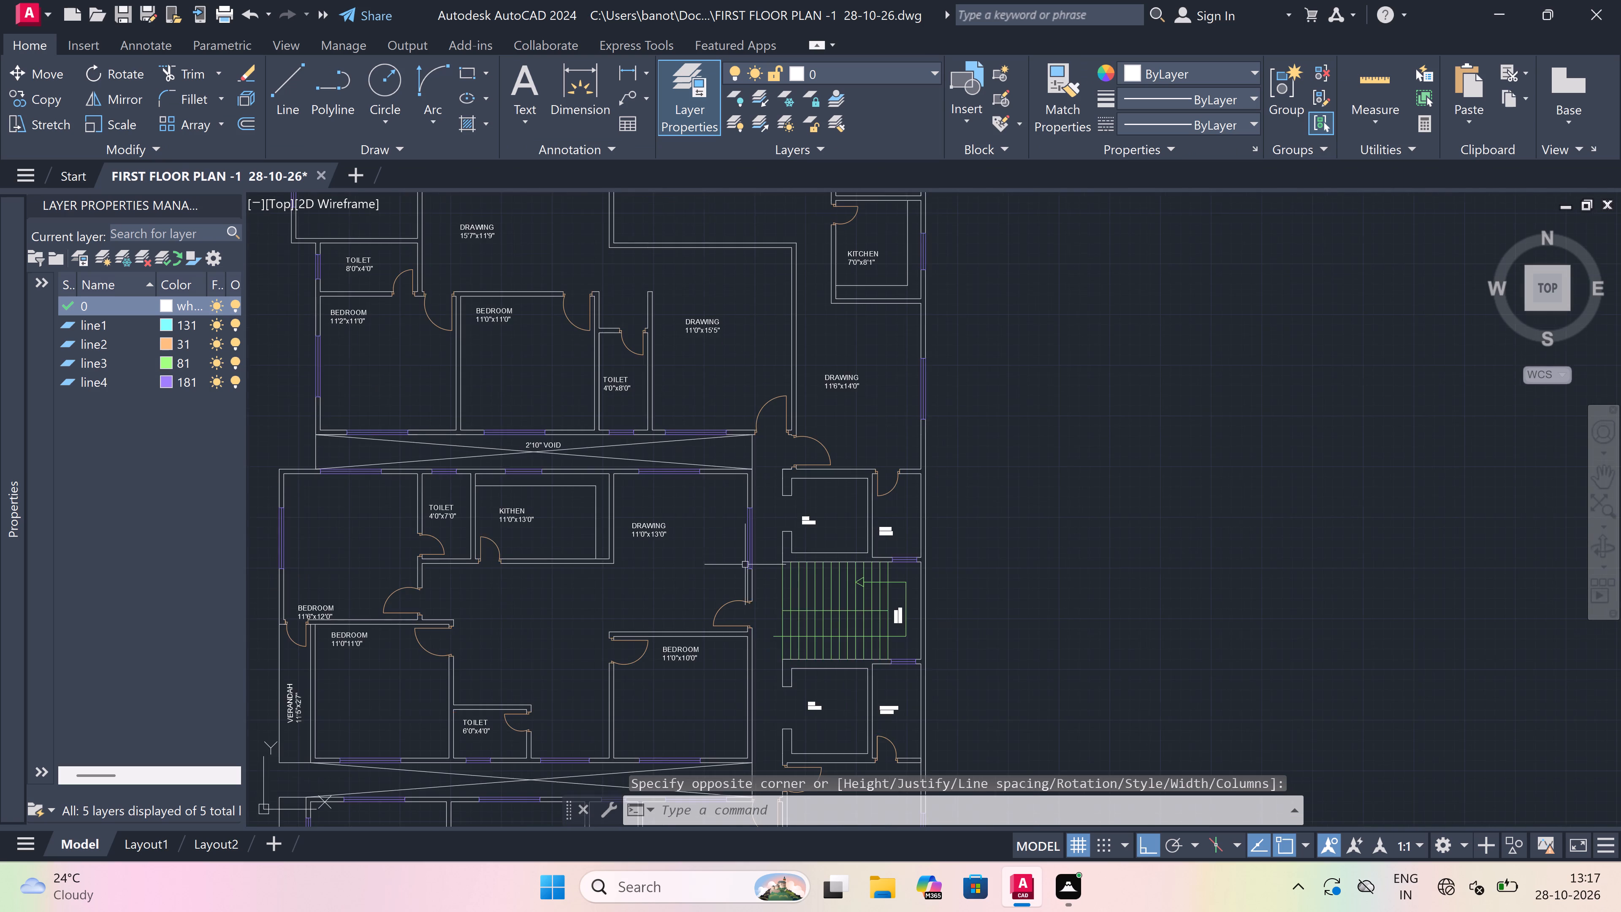
pyautogui.moveTo(884, 480); pyautogui.dragTo(879, 479)
pyautogui.scroll(4, 836, 505)
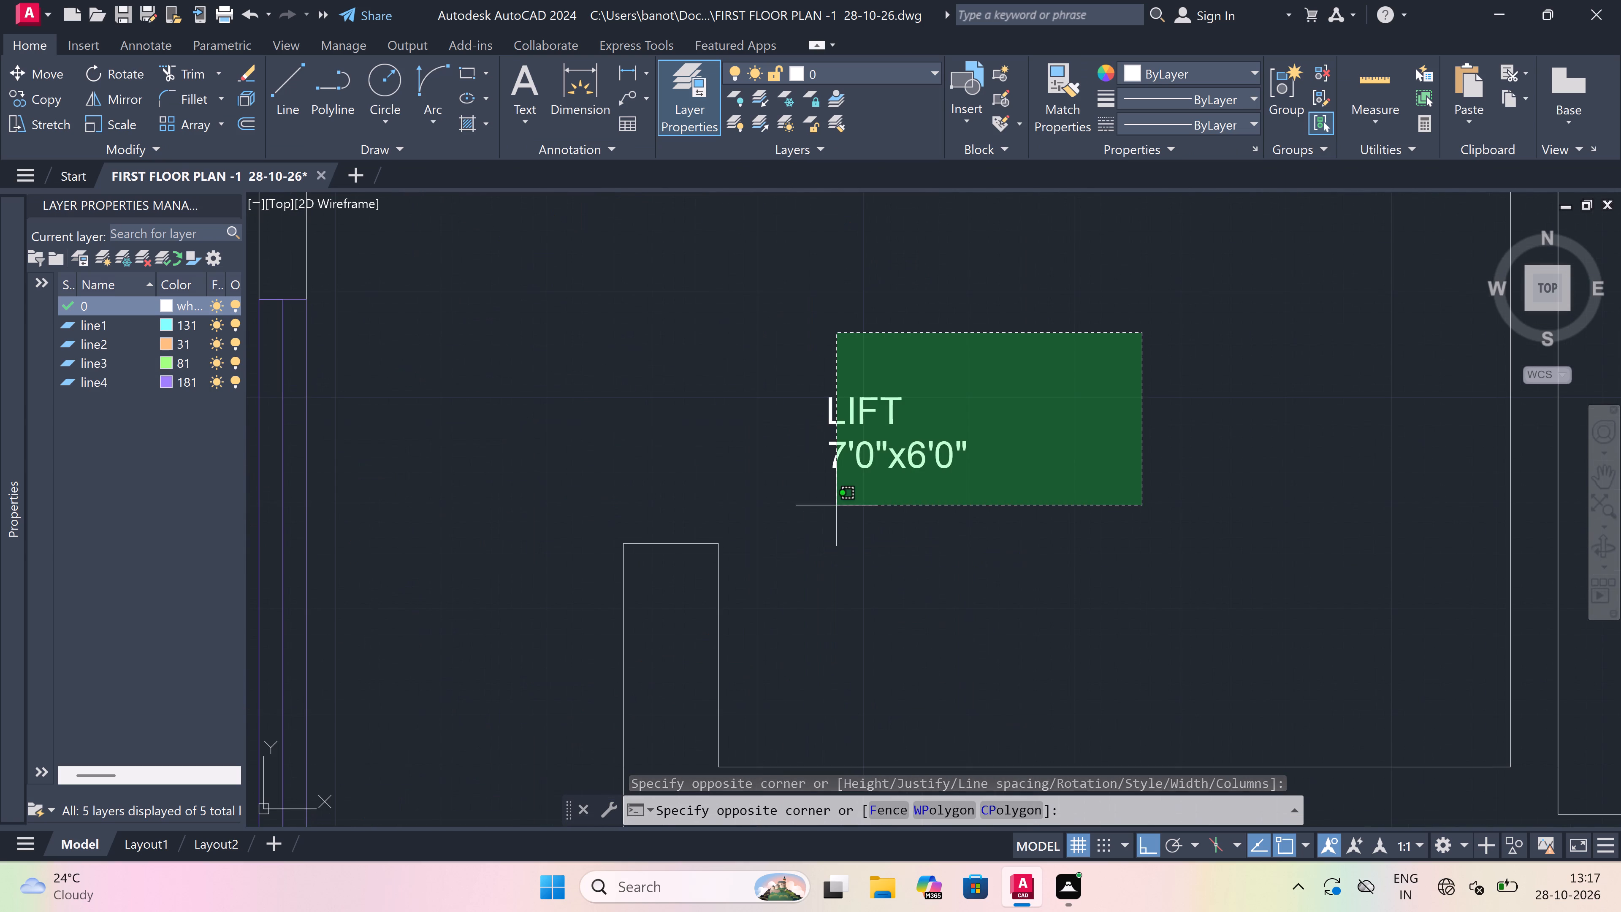
pyautogui.click(836, 505)
pyautogui.rightClick(836, 507)
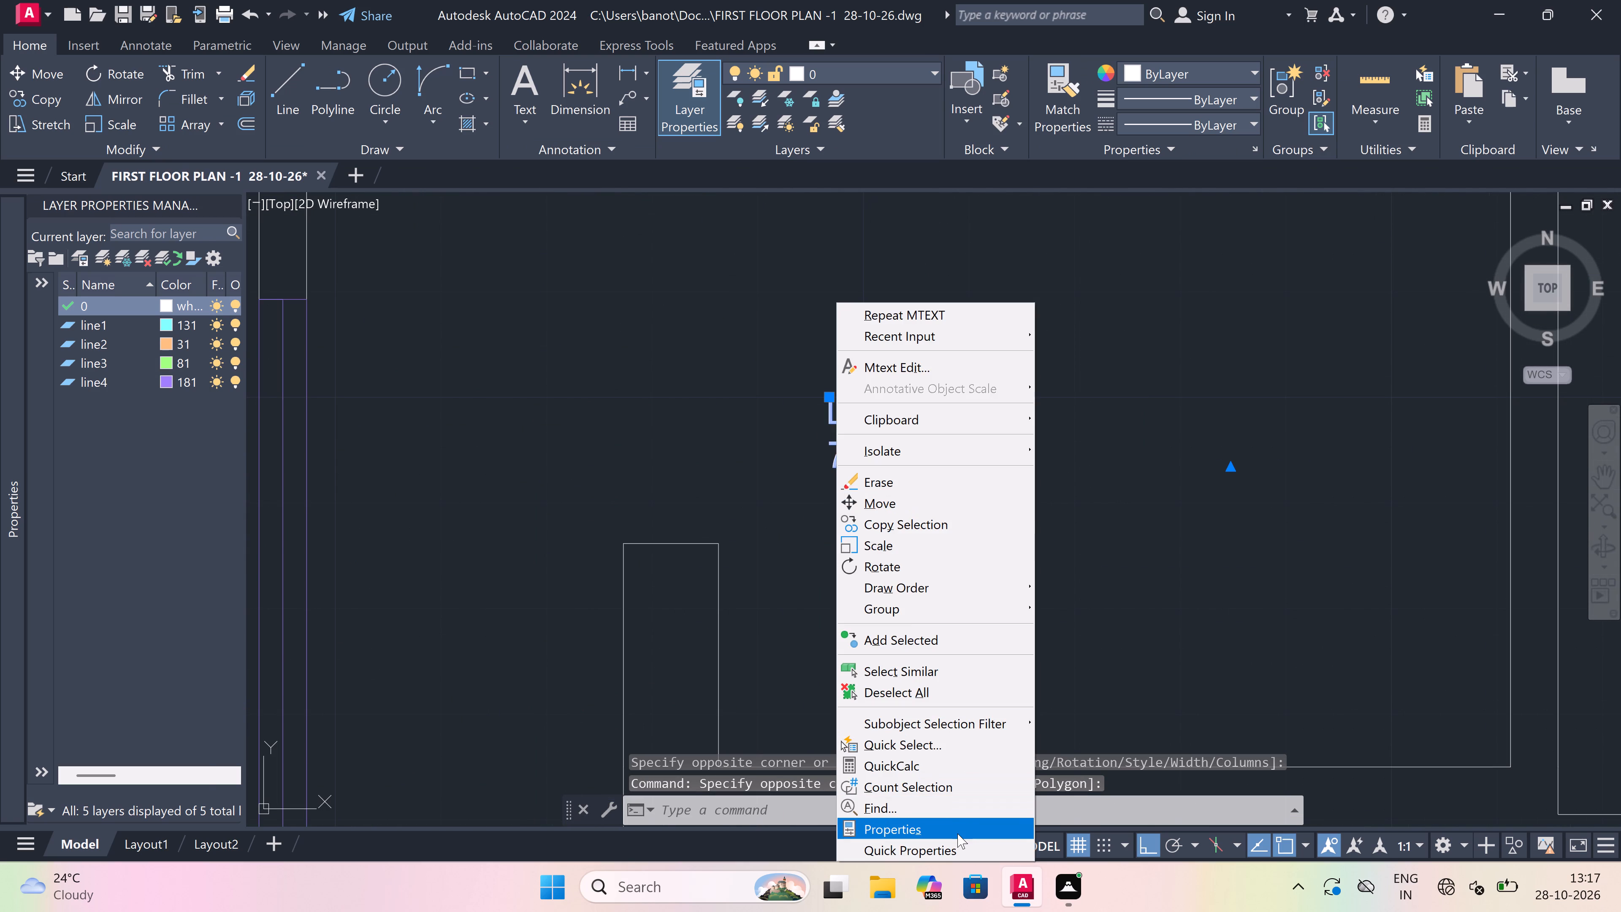
pyautogui.click(957, 833)
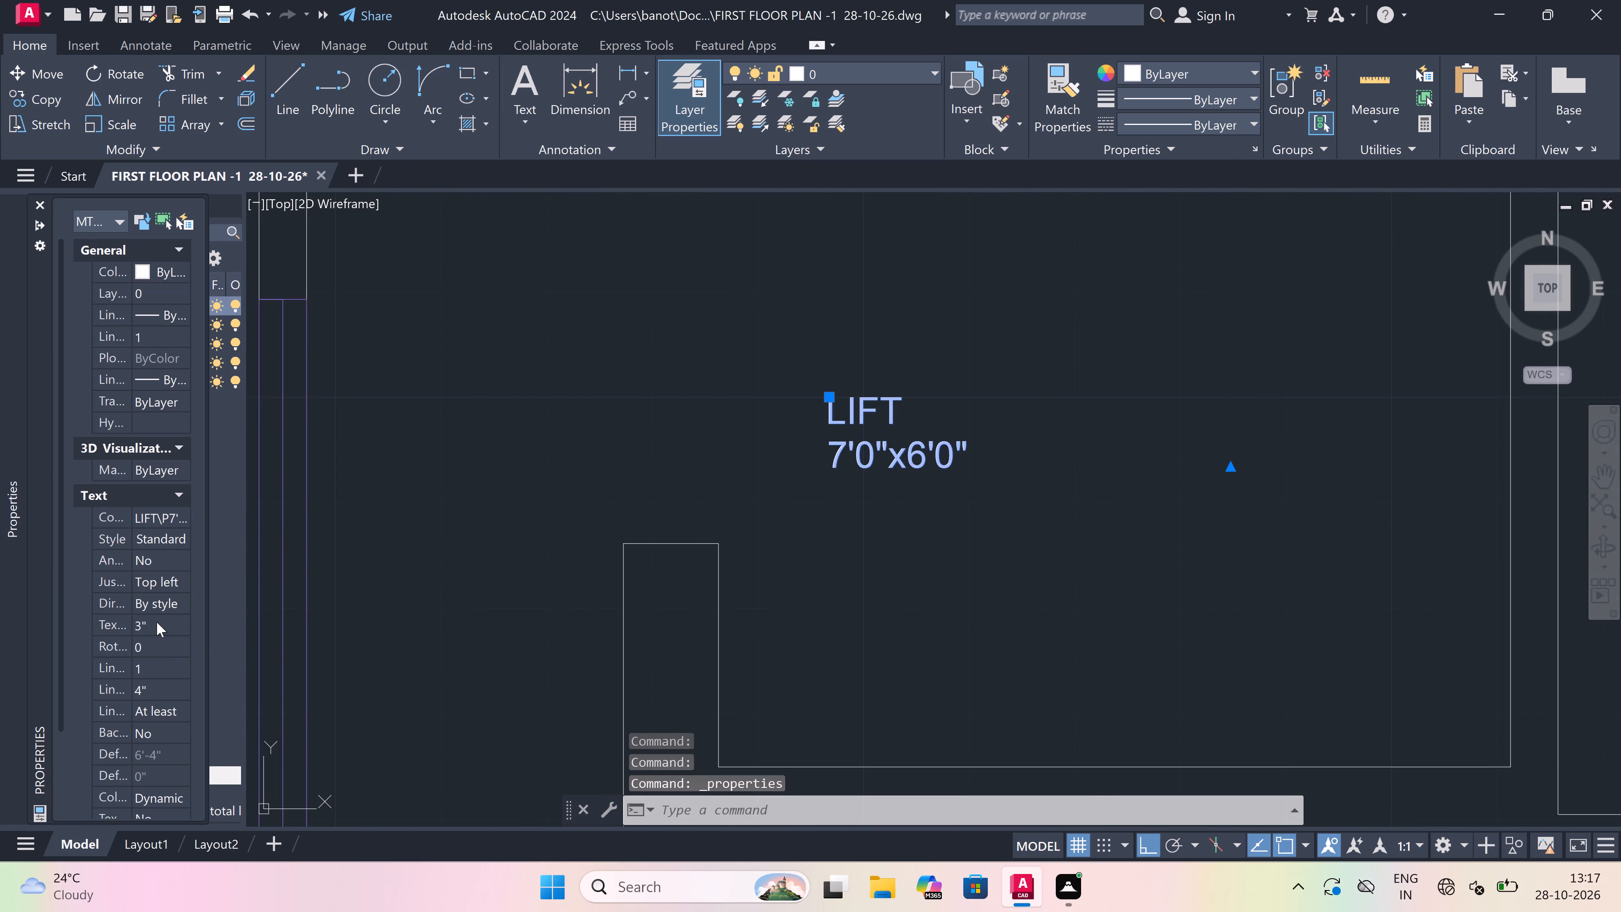
pyautogui.click(157, 621)
pyautogui.press('BackSpace')
pyautogui.press('5')
pyautogui.hotkey('shift', '"')
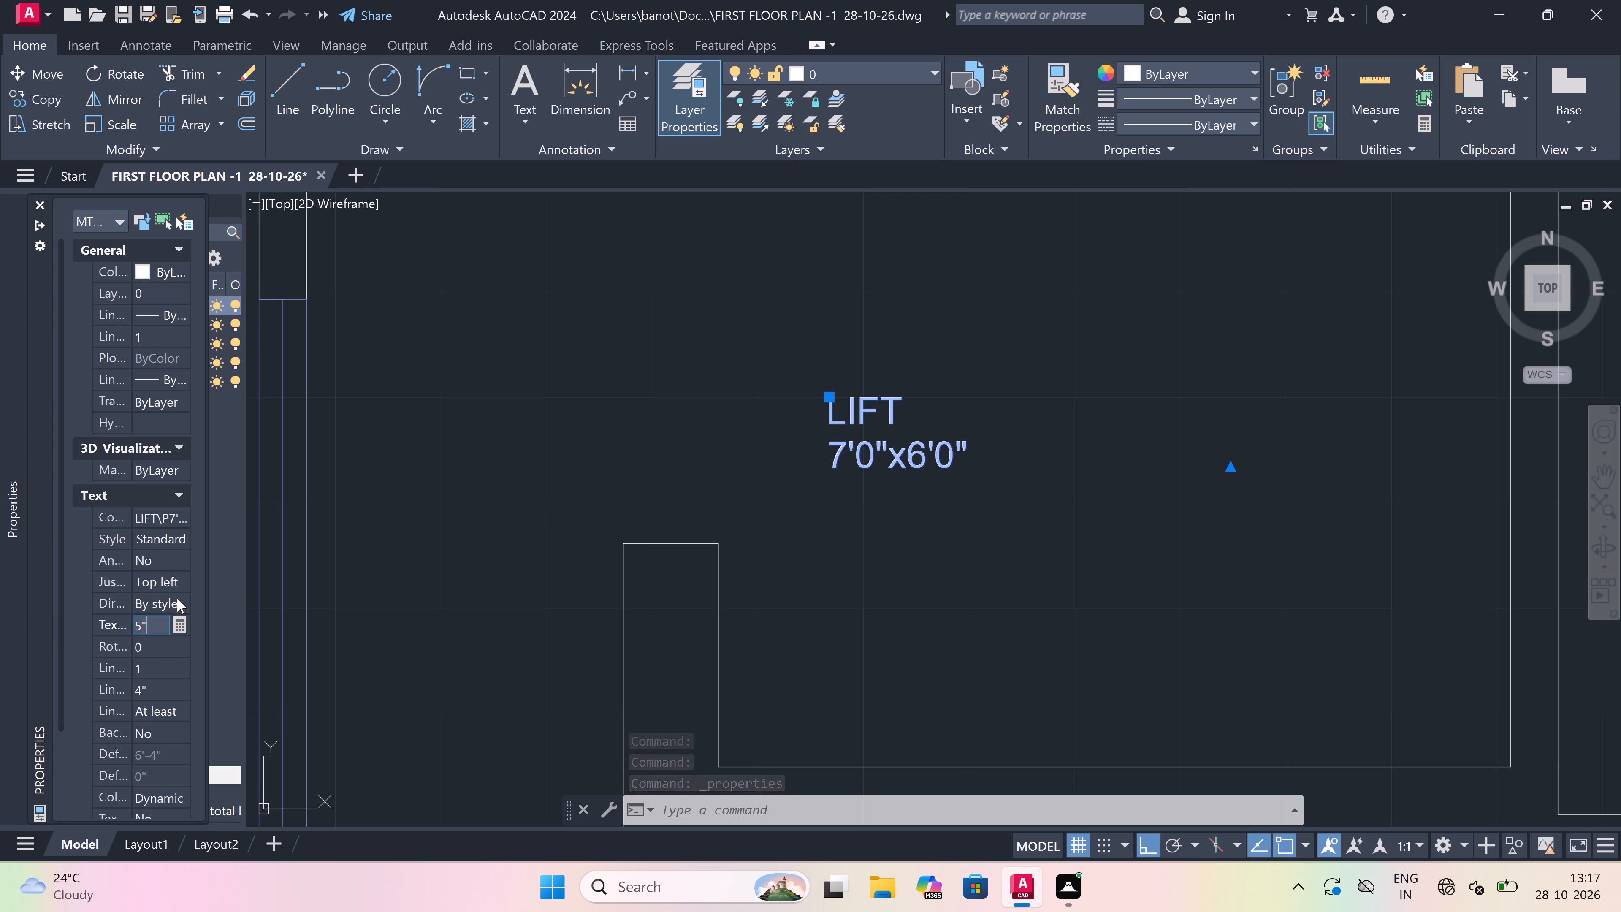
pyautogui.click(485, 451)
# Move the upper LIFT label horizontally away from the shaft opening, towards the middle of the shaft.
pyautogui.scroll(-4, 805, 420)
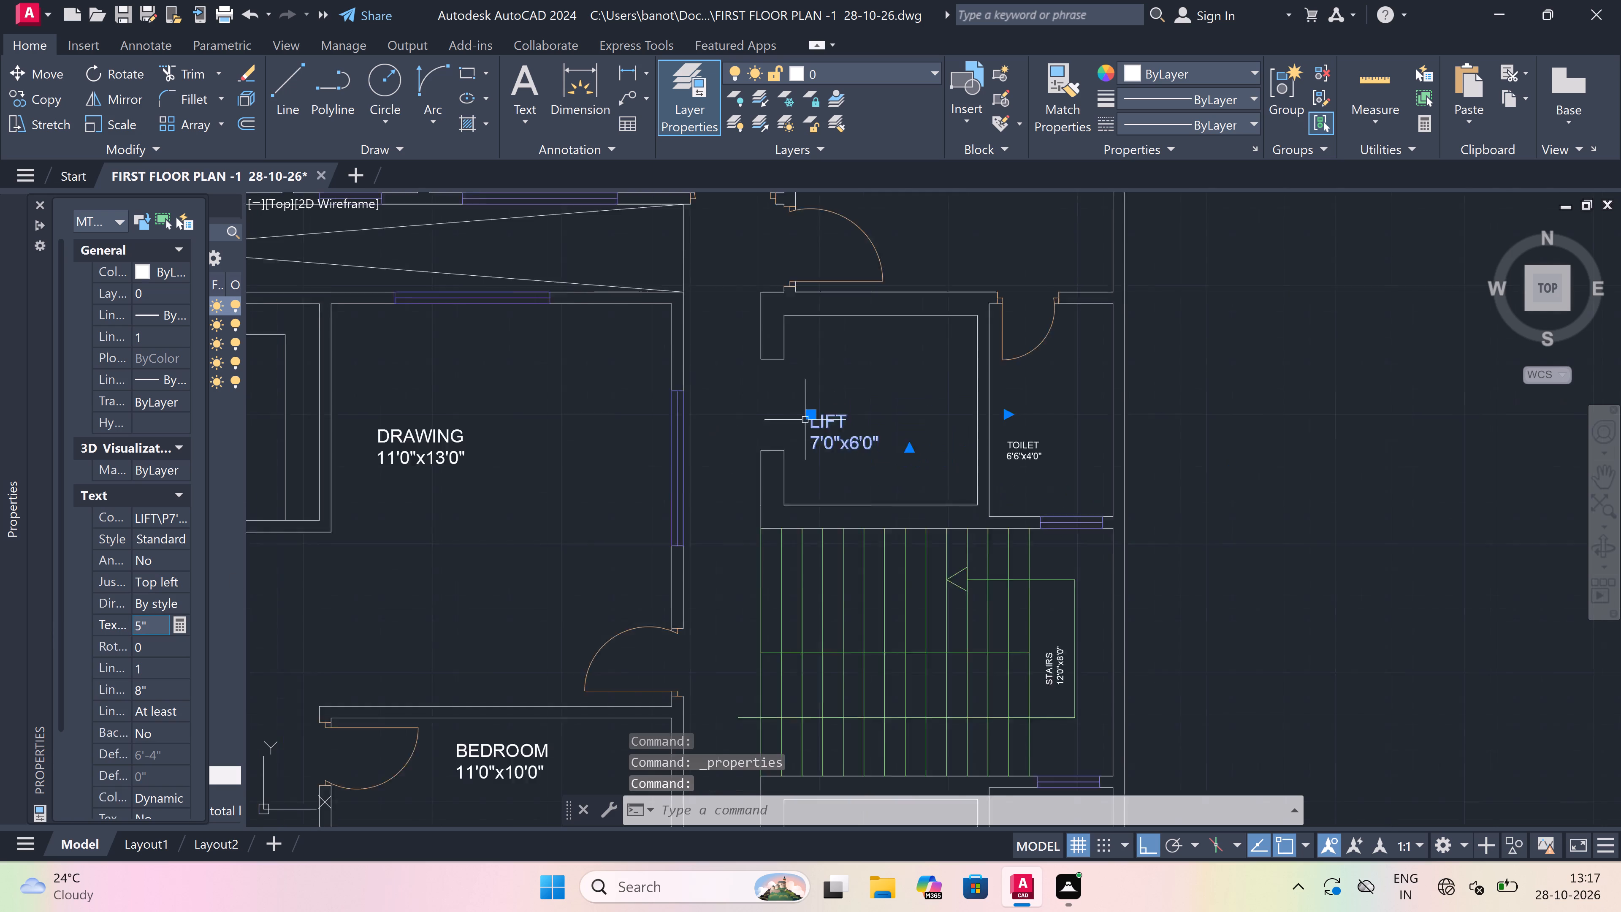
pyautogui.scroll(3, 821, 411)
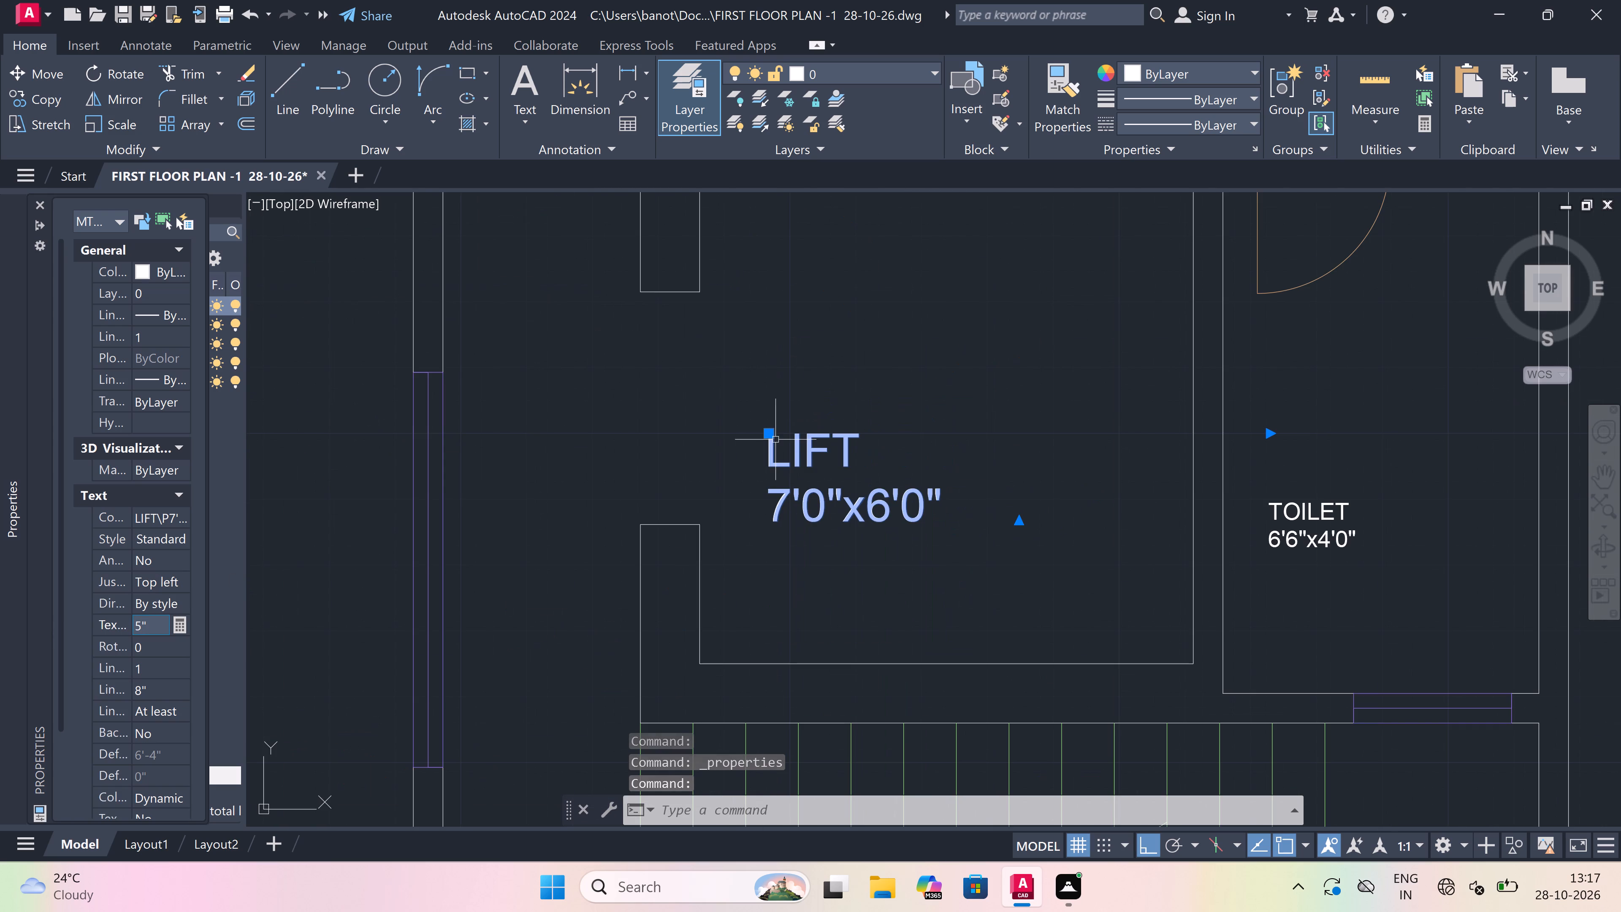
pyautogui.moveTo(768, 435); pyautogui.dragTo(772, 435)
pyautogui.click(829, 393)
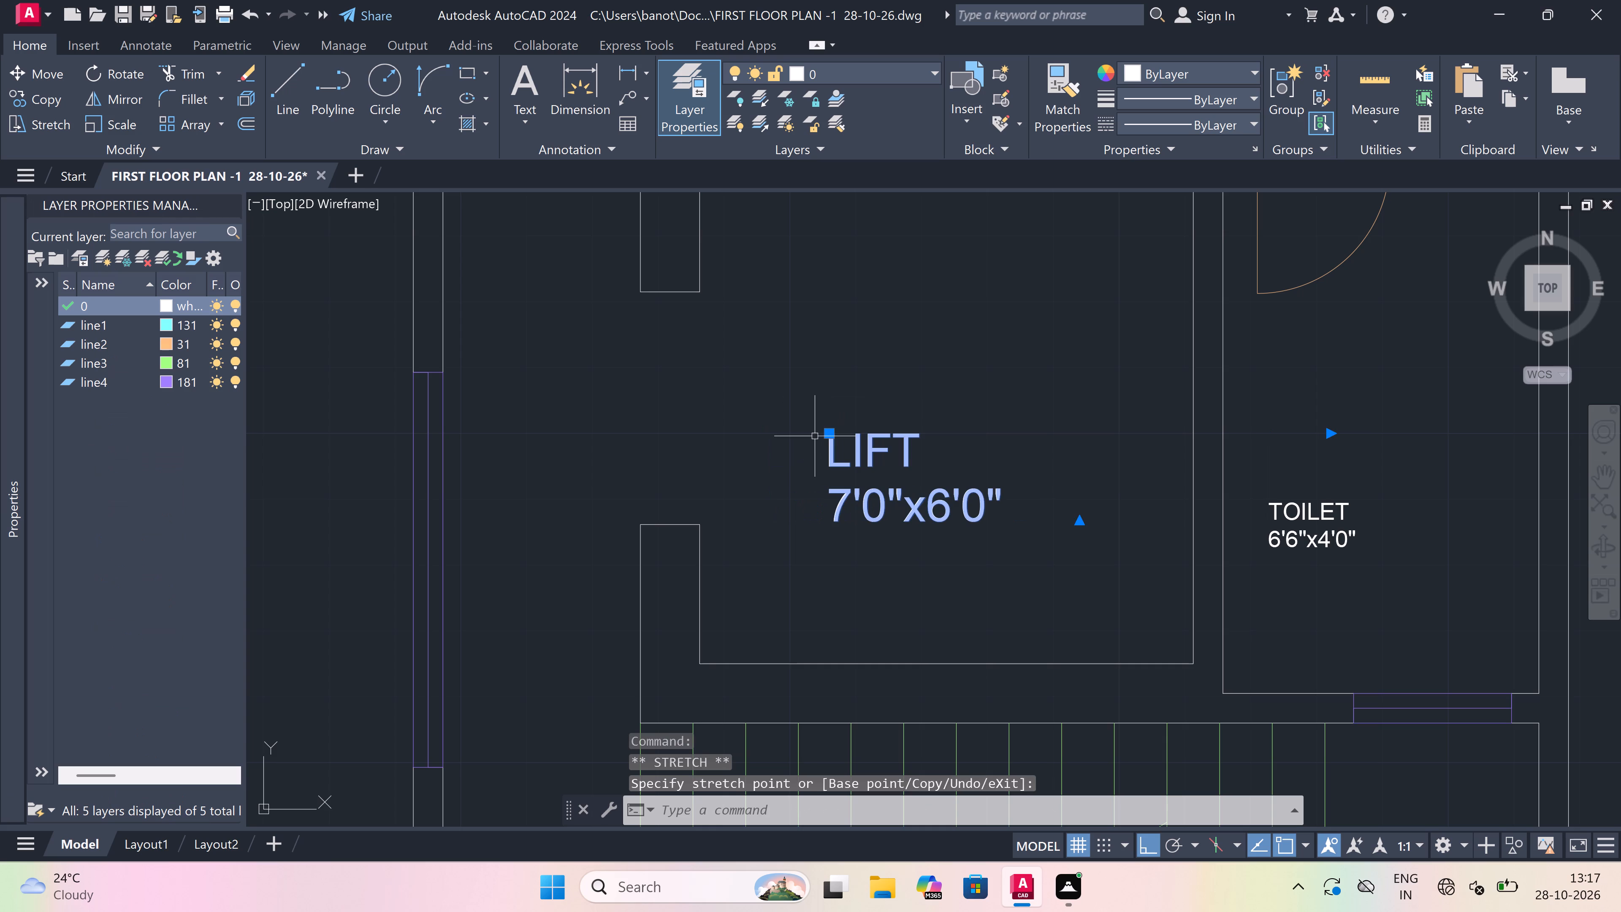
pyautogui.press('Escape')
# Set the text height of the TOILET 6'6"x4'0" label beside the upper lift to 5".
pyautogui.scroll(-2, 810, 452)
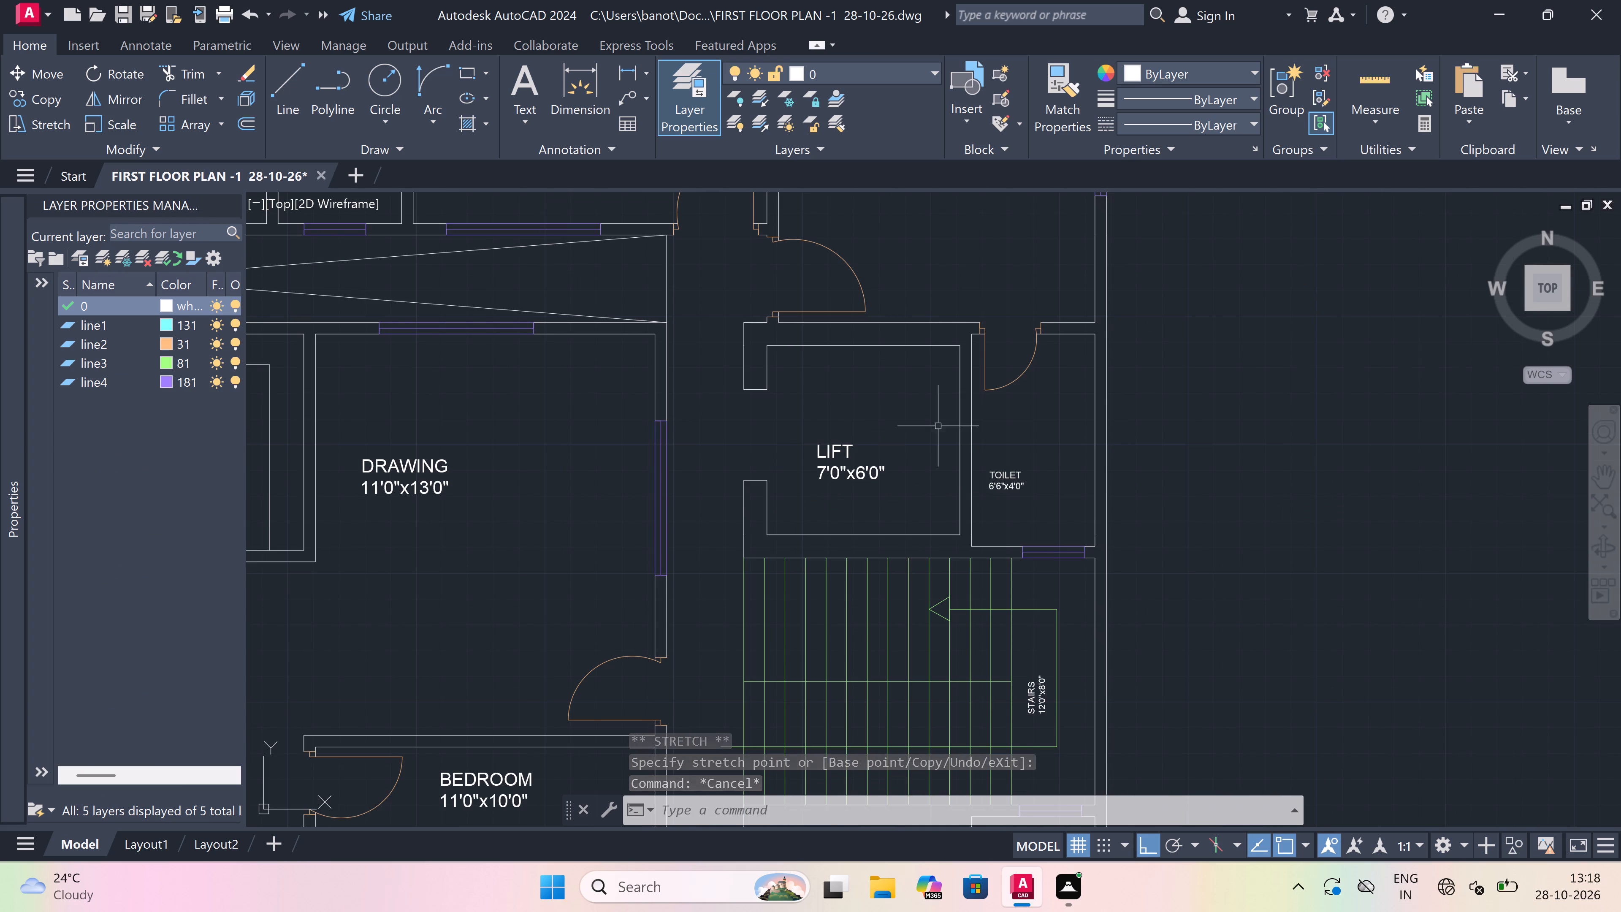
pyautogui.scroll(1, 1075, 486)
pyautogui.scroll(2, 960, 465)
pyautogui.click(960, 465)
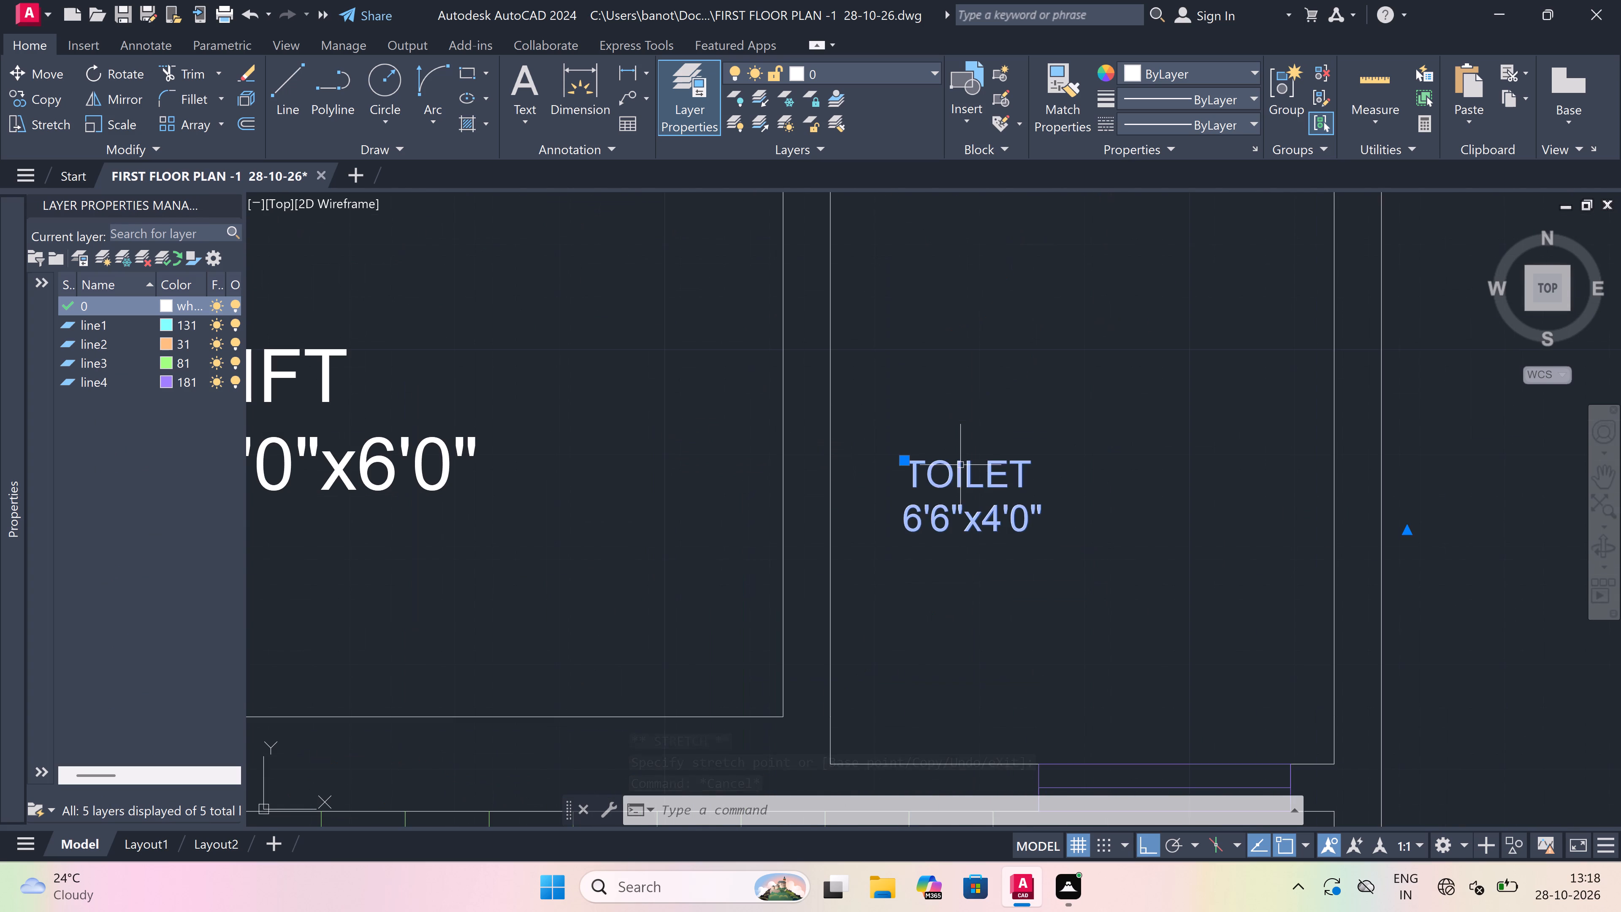
pyautogui.rightClick(579, 396)
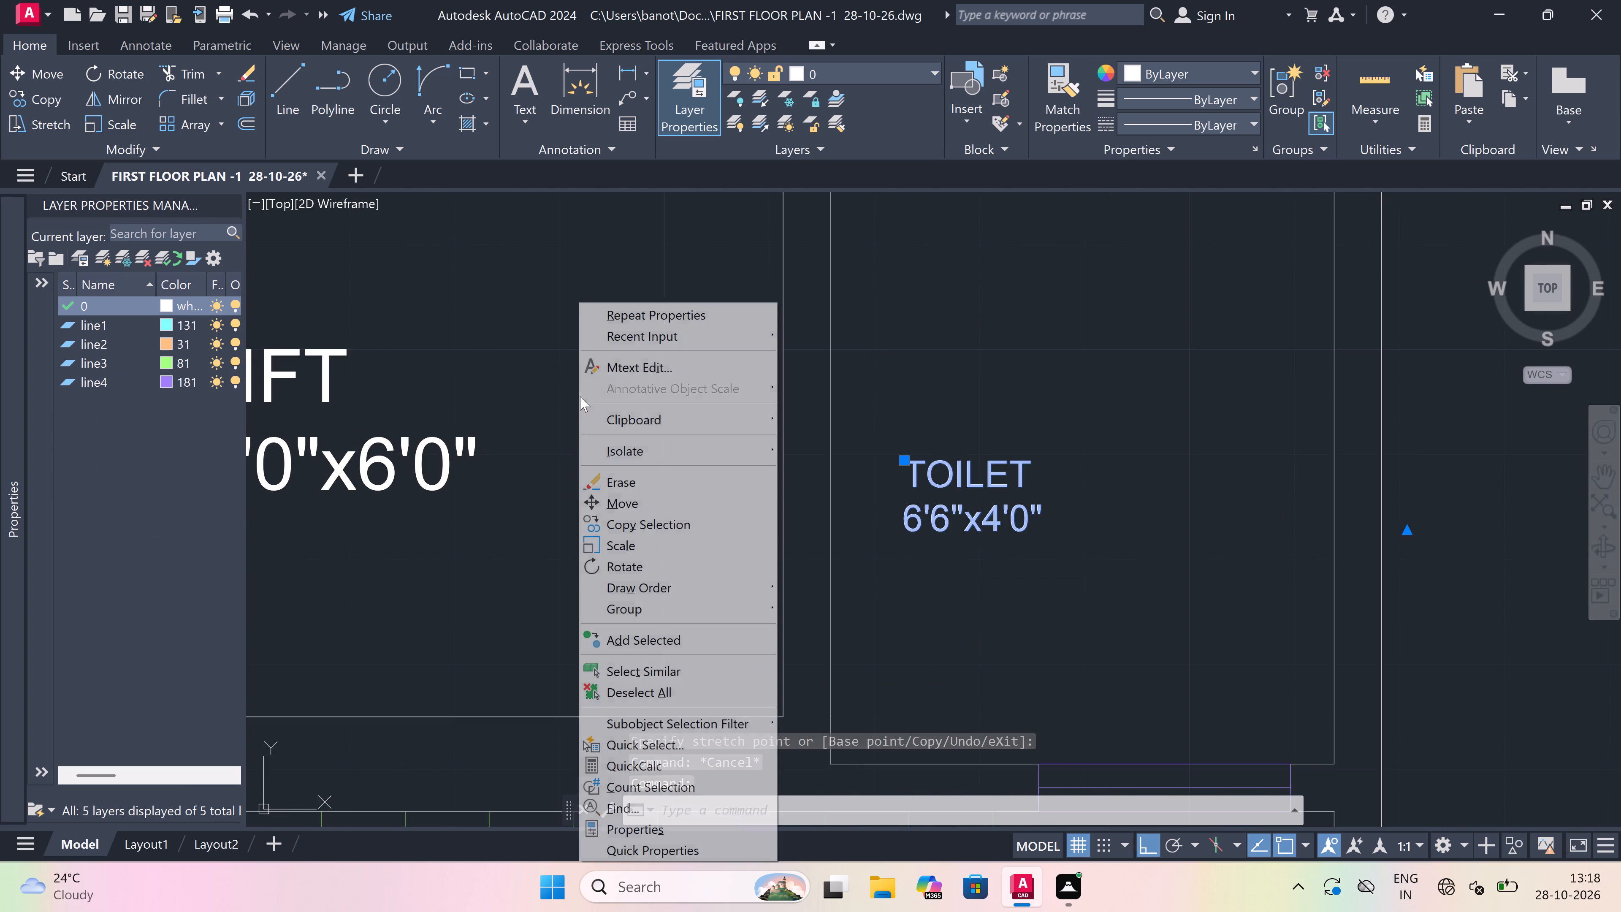
pyautogui.click(639, 829)
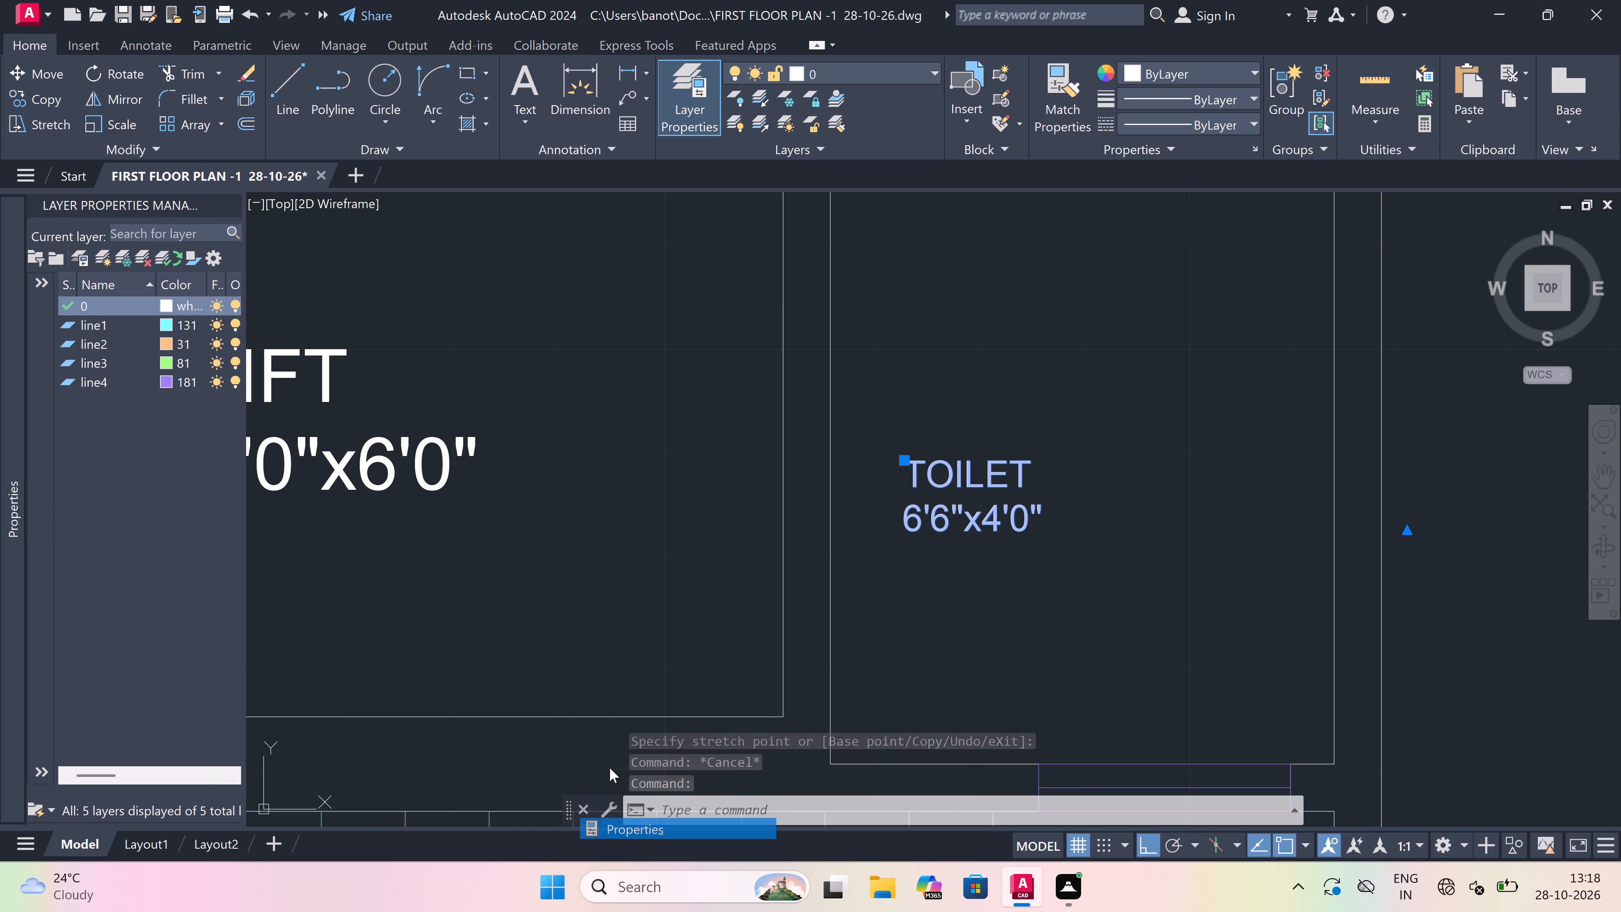
pyautogui.click(156, 622)
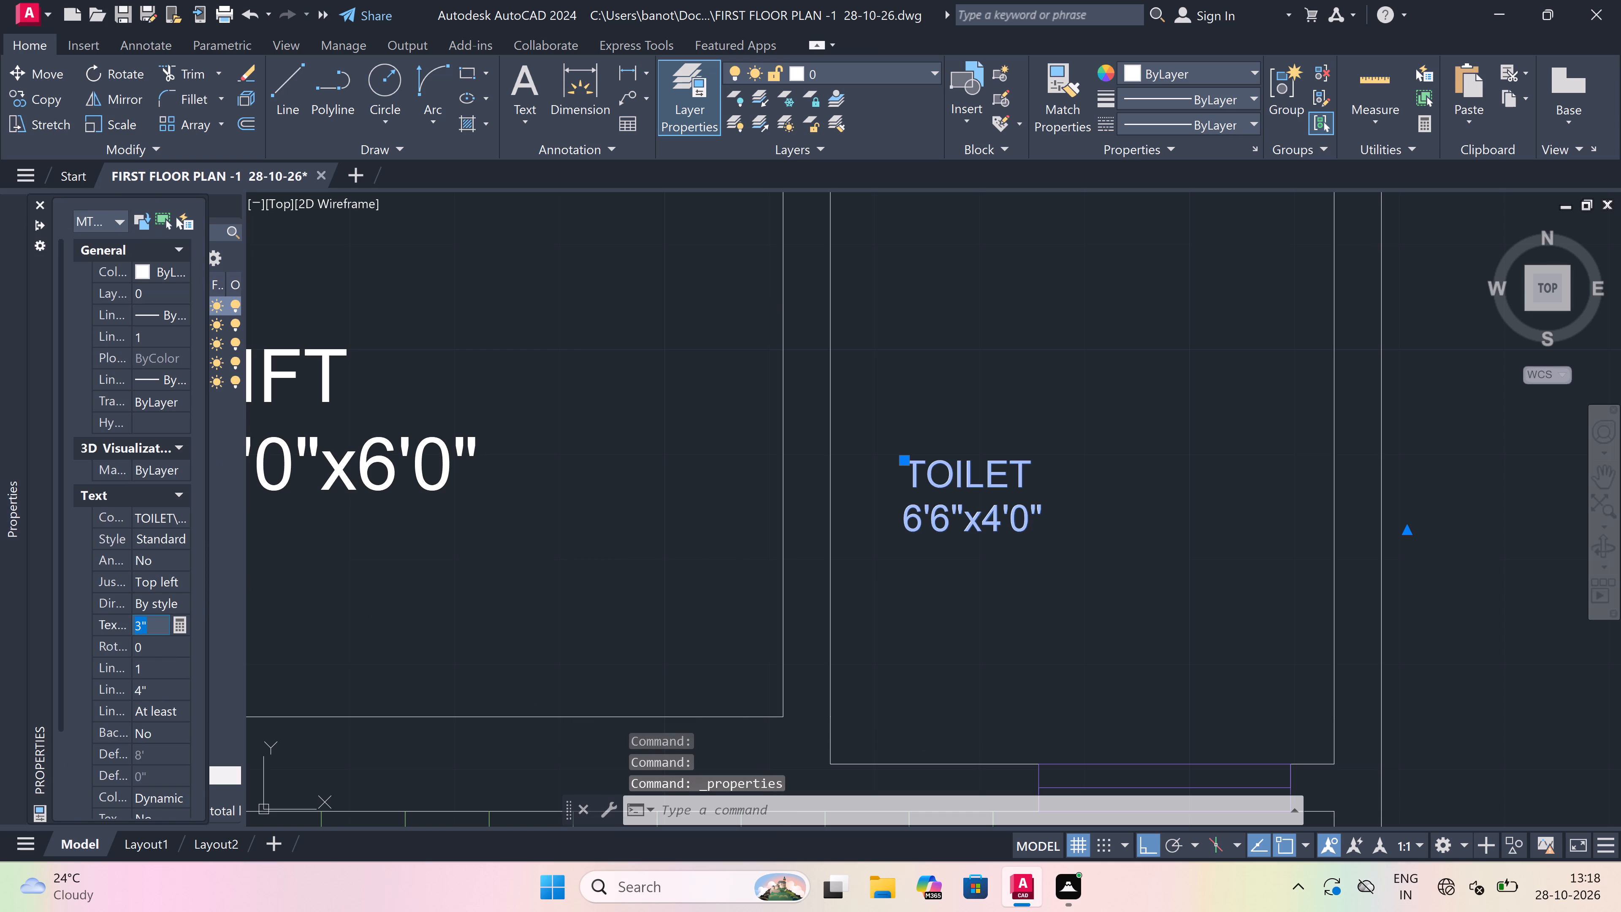
pyautogui.press('BackSpace')
pyautogui.press('5')
pyautogui.hotkey('shift', '"')
pyautogui.click(793, 304)
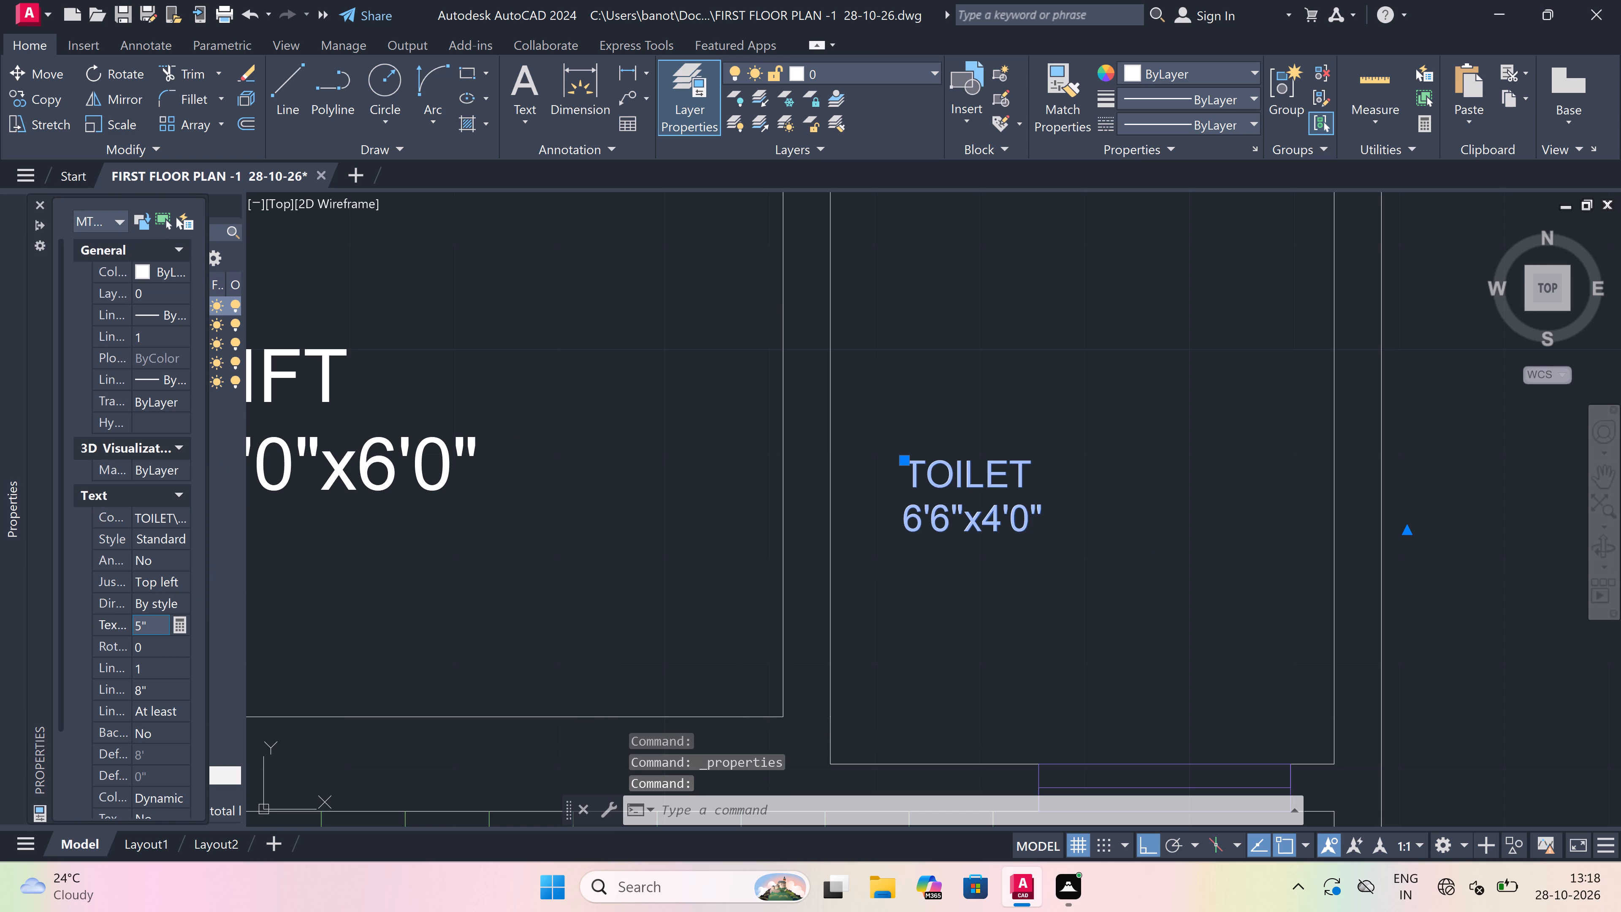
pyautogui.press('Escape')
# Move the TOILET label beside the upper lift straight up, closer to the middle of its room.
pyautogui.scroll(-2, 934, 446)
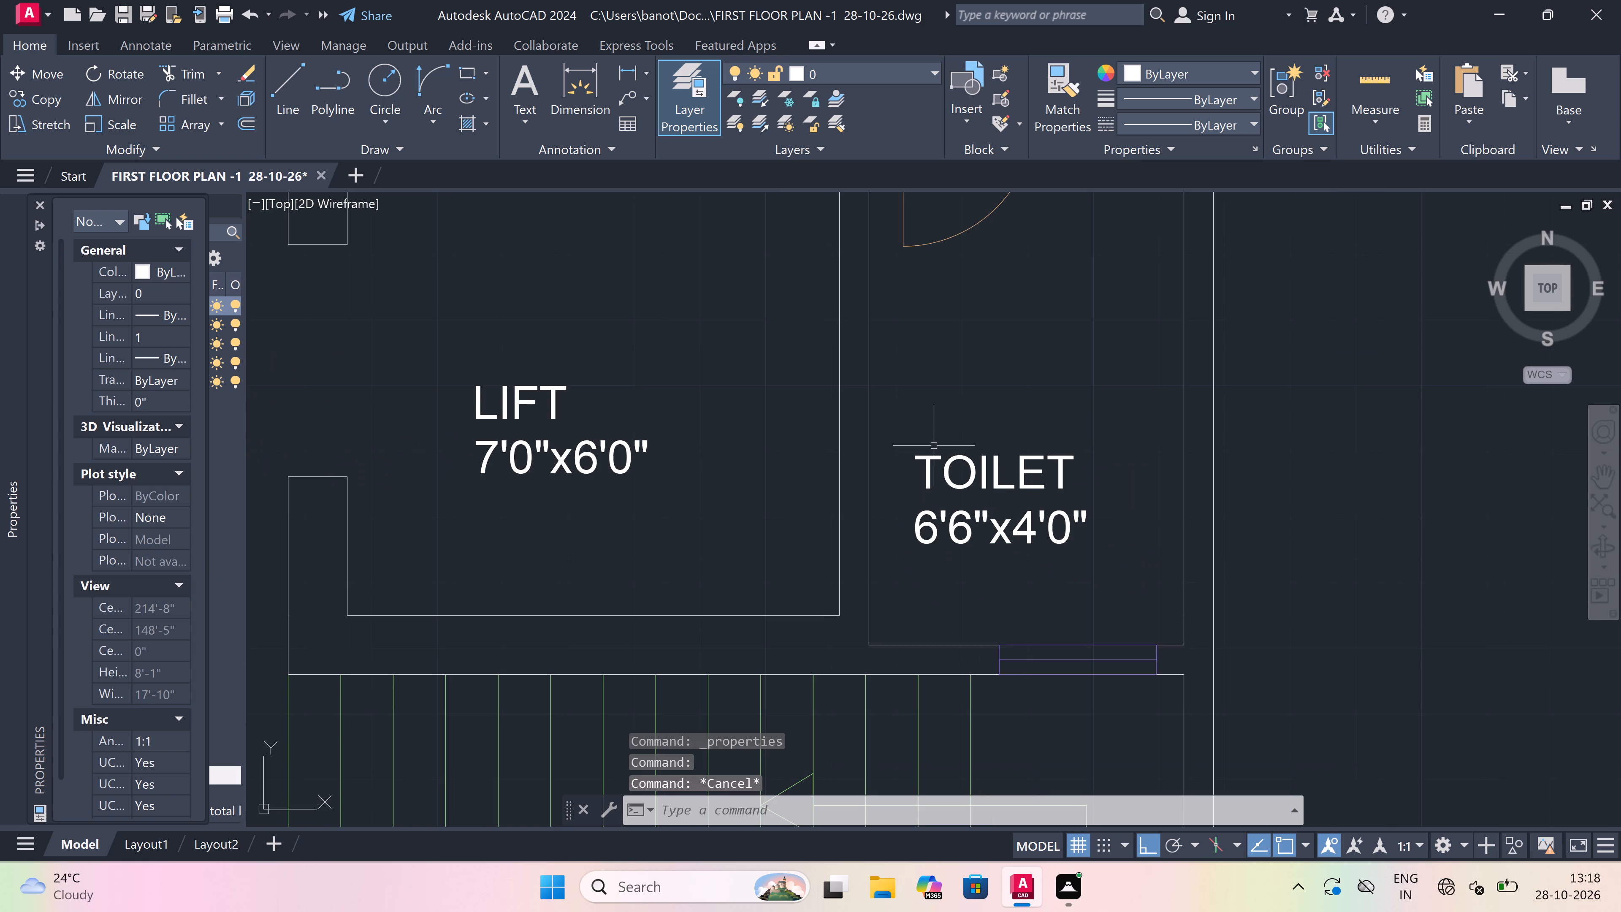
pyautogui.click(933, 461)
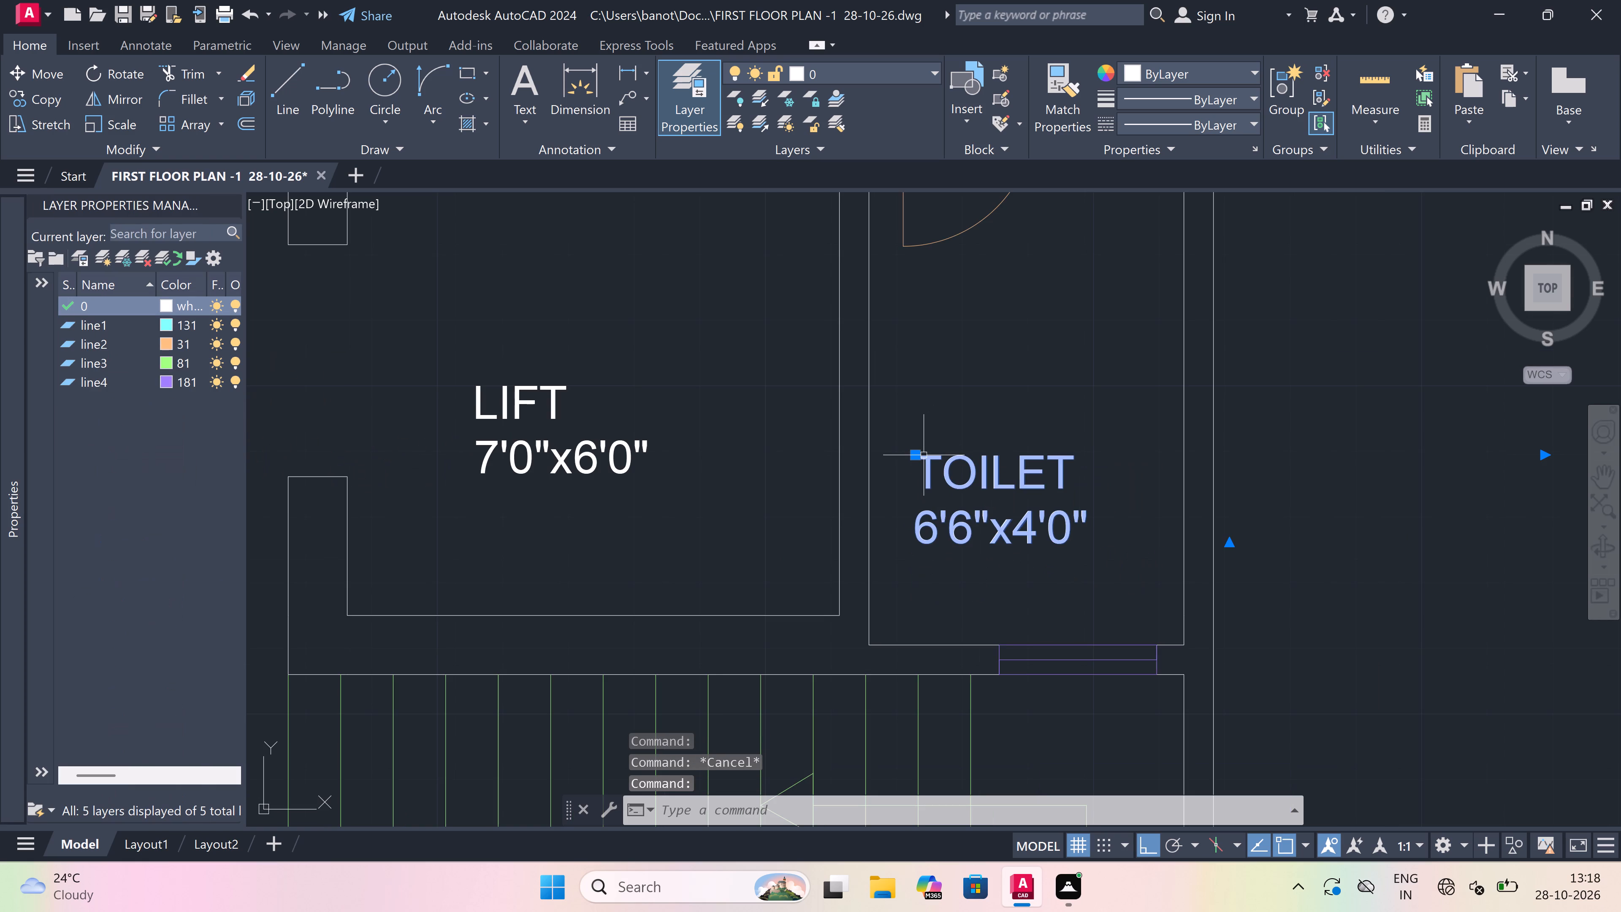
pyautogui.moveTo(915, 457); pyautogui.dragTo(916, 437)
pyautogui.click(921, 326)
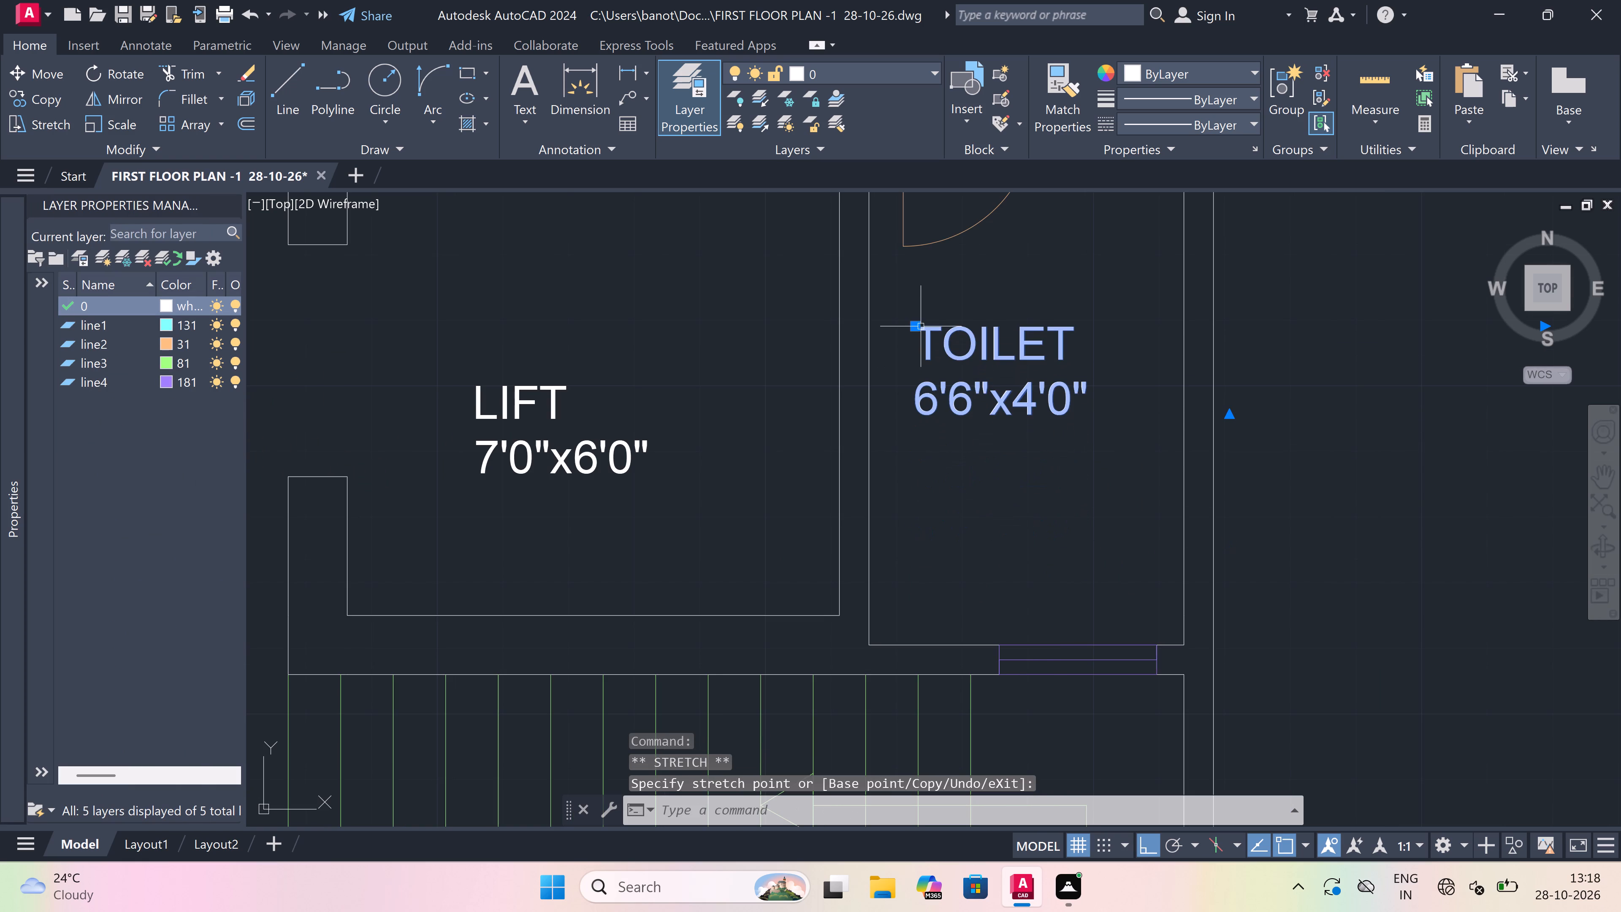
pyautogui.press('Escape')
# Set the text height of the vertical STAIRS 12'0"x8'0" label on the landing to 5".
pyautogui.scroll(-4, 926, 464)
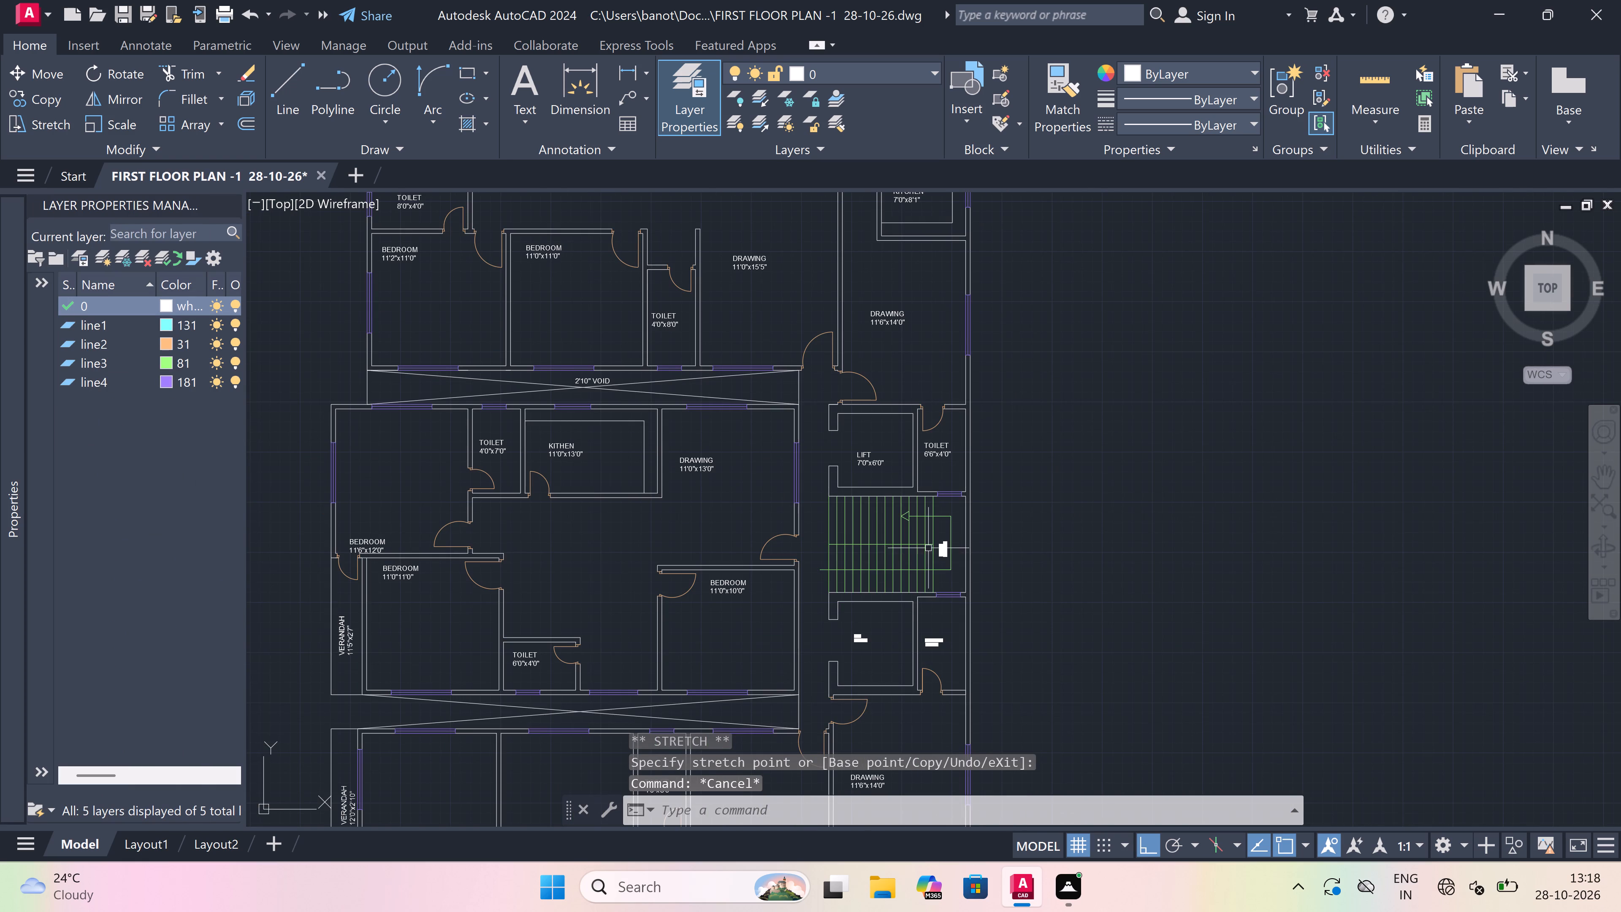
pyautogui.scroll(3, 943, 597)
pyautogui.scroll(1, 927, 386)
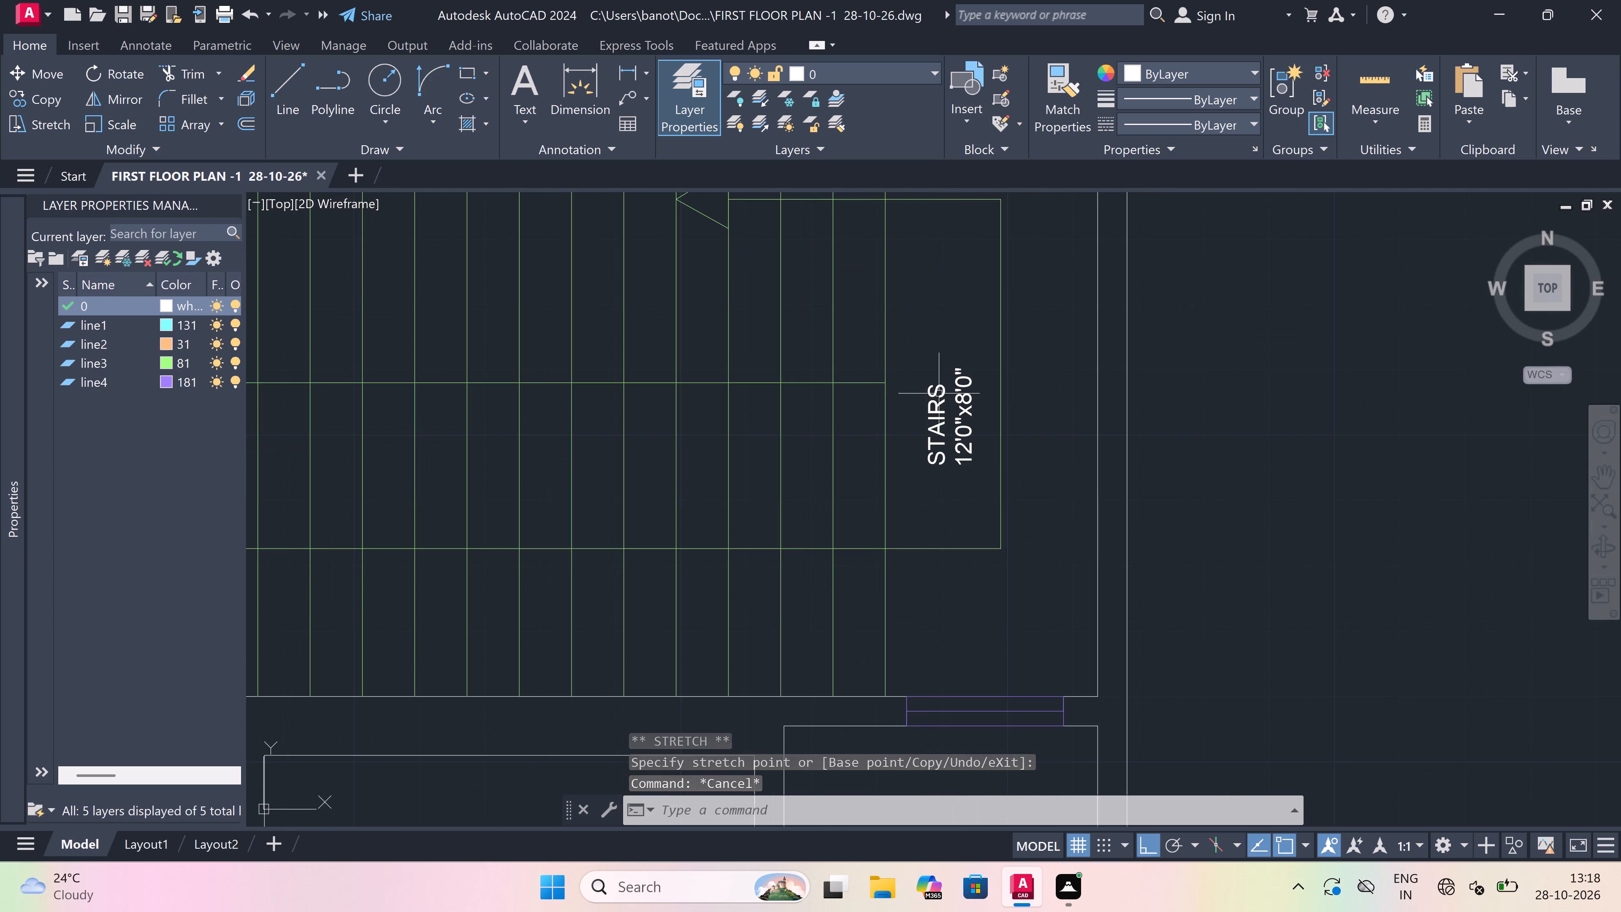
pyautogui.click(941, 397)
pyautogui.rightClick(854, 464)
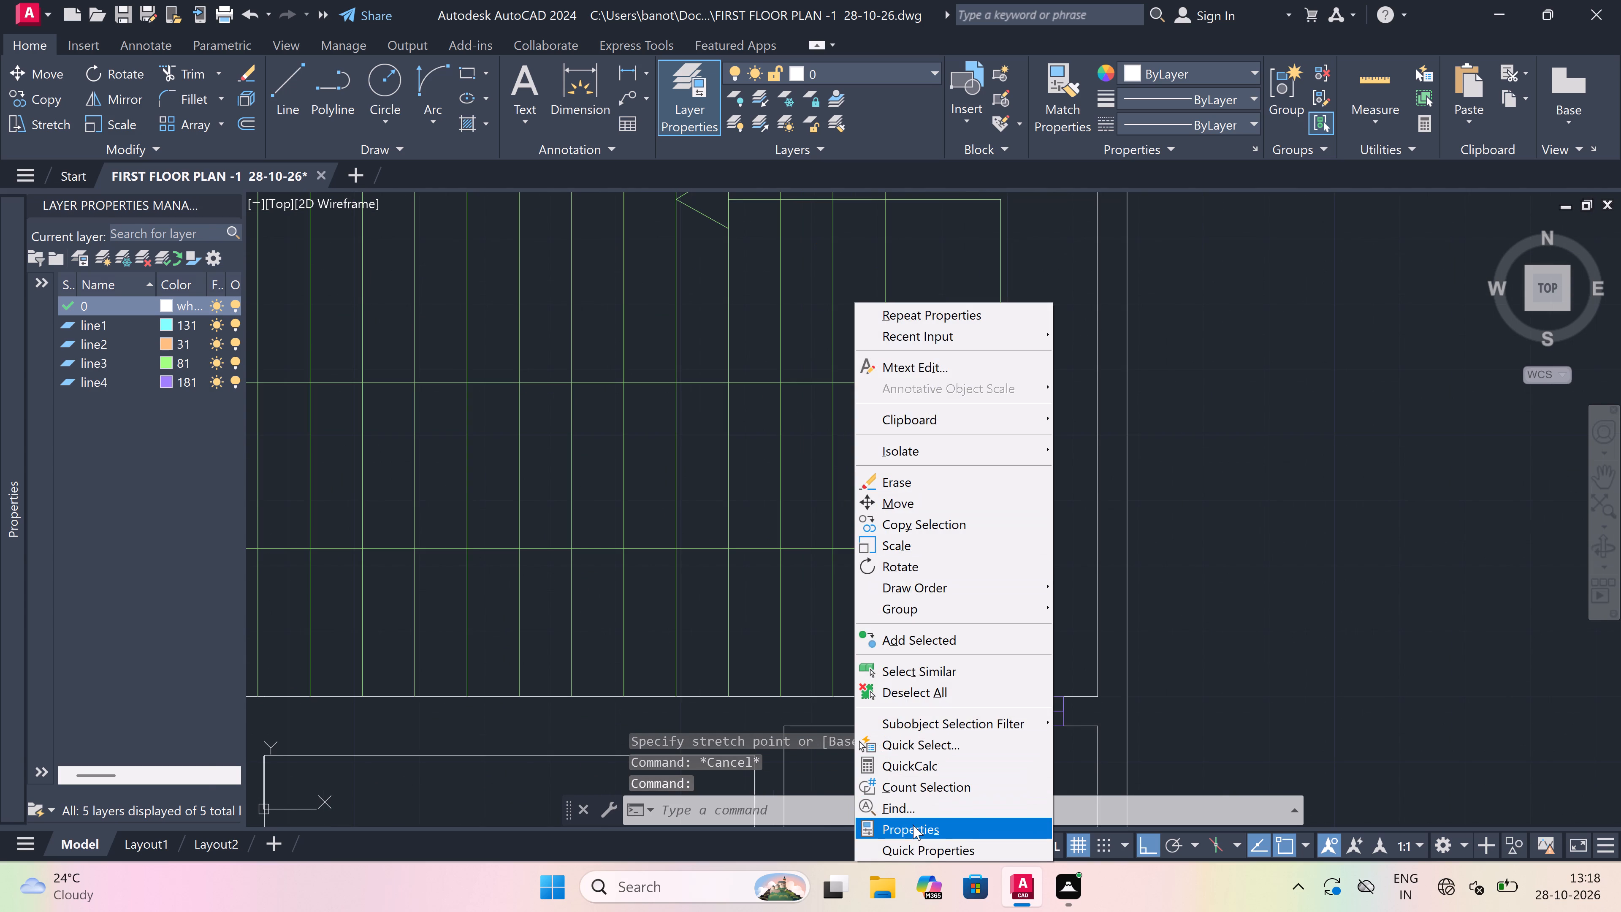
pyautogui.click(913, 827)
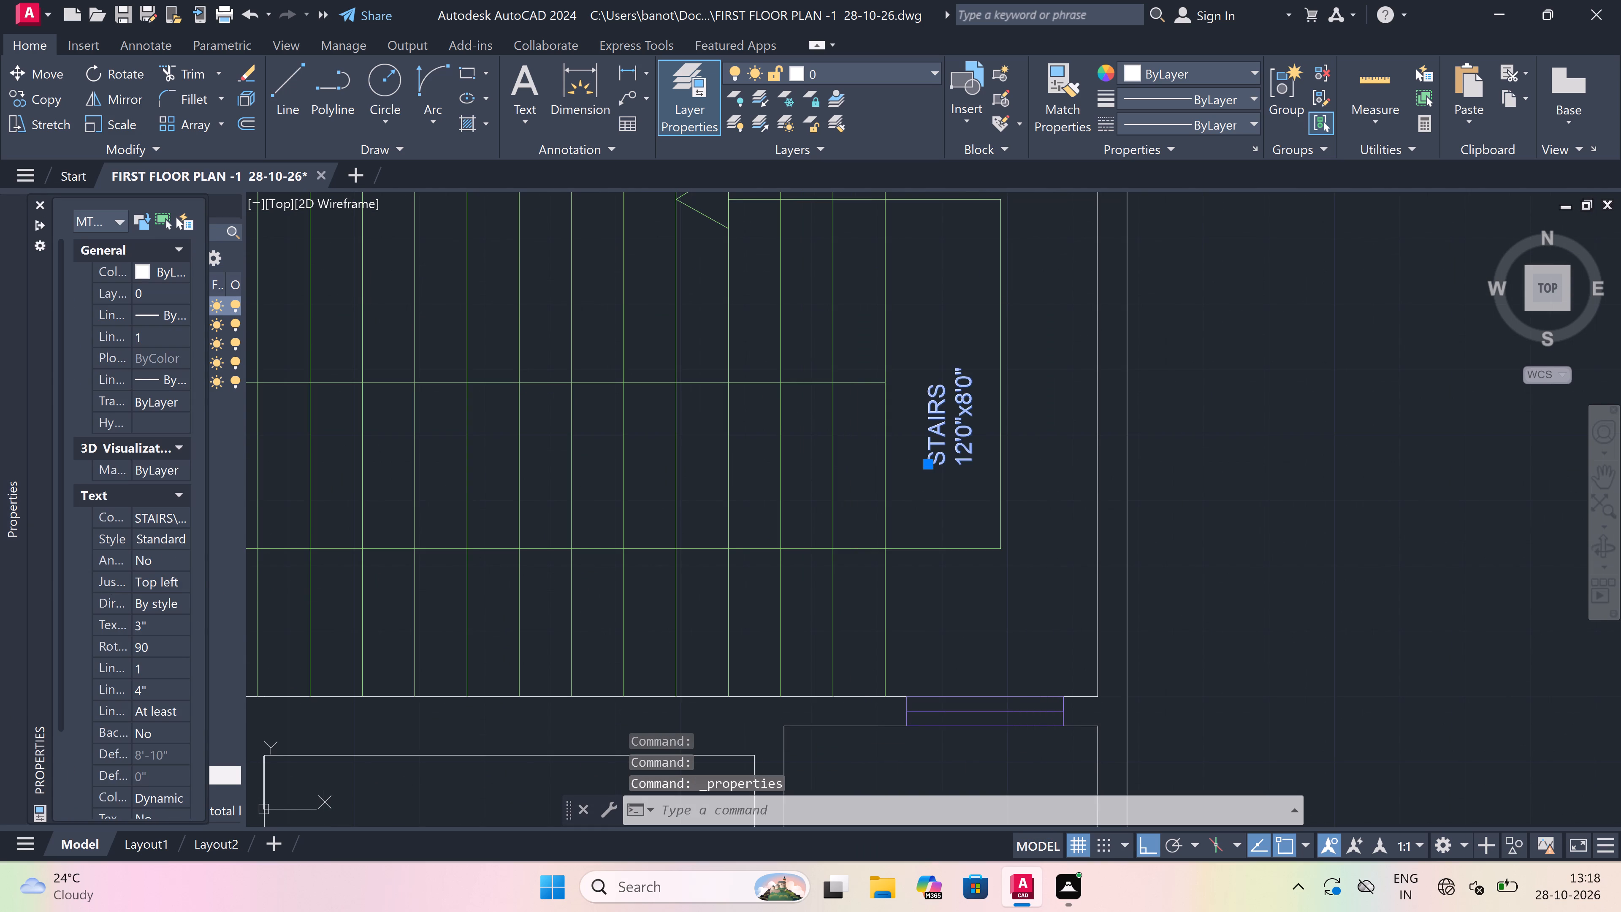
pyautogui.click(149, 625)
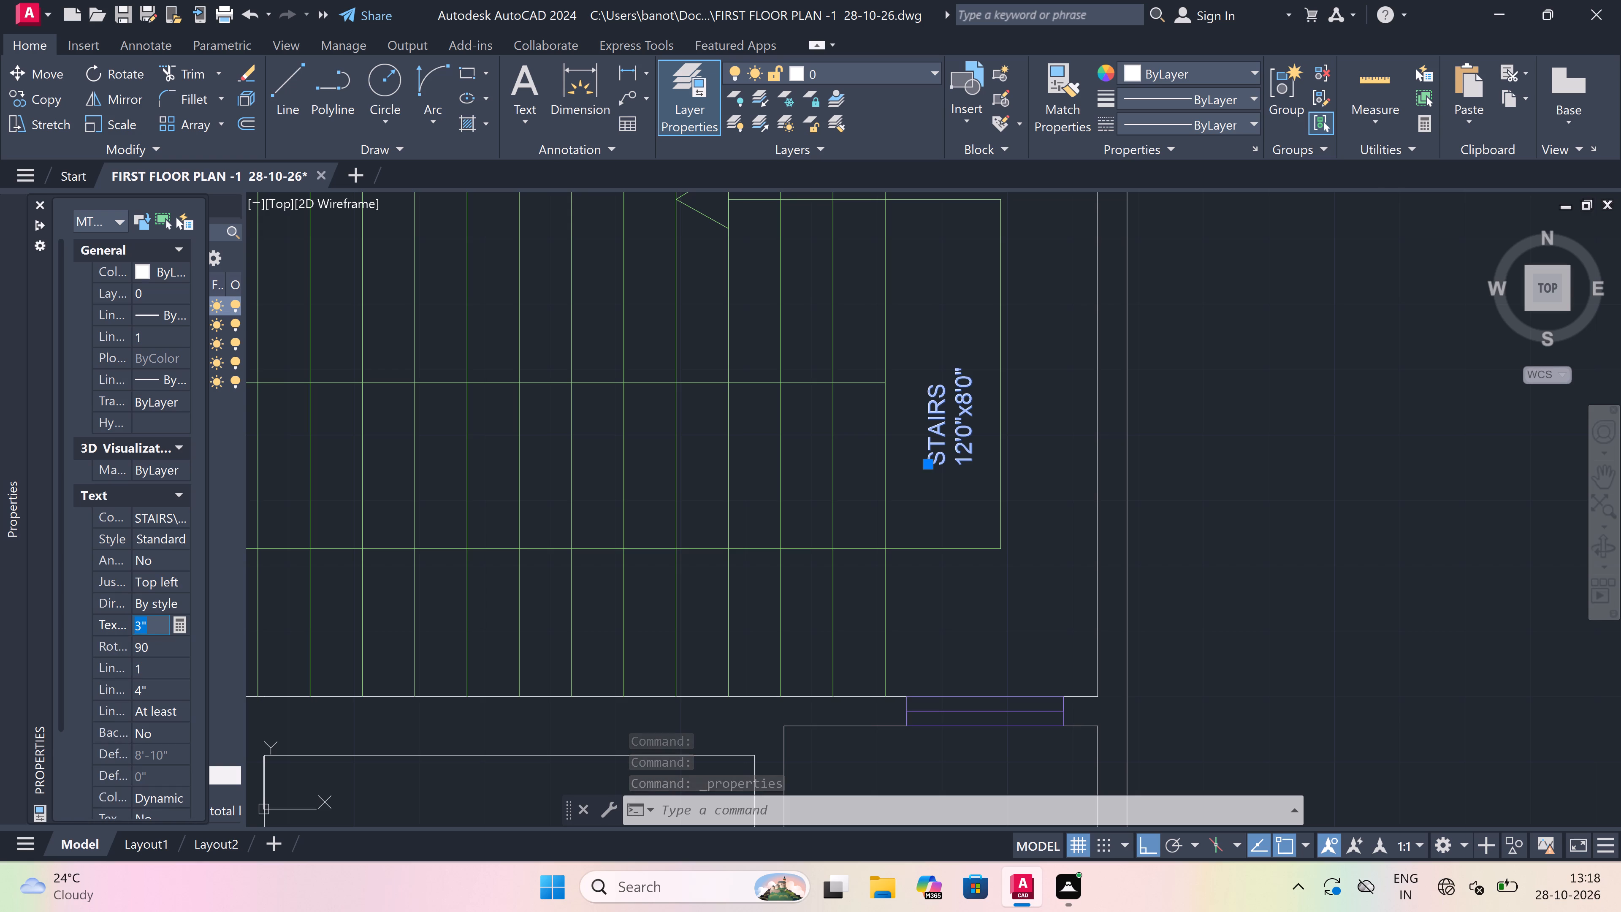
pyautogui.press('BackSpace')
pyautogui.press('5')
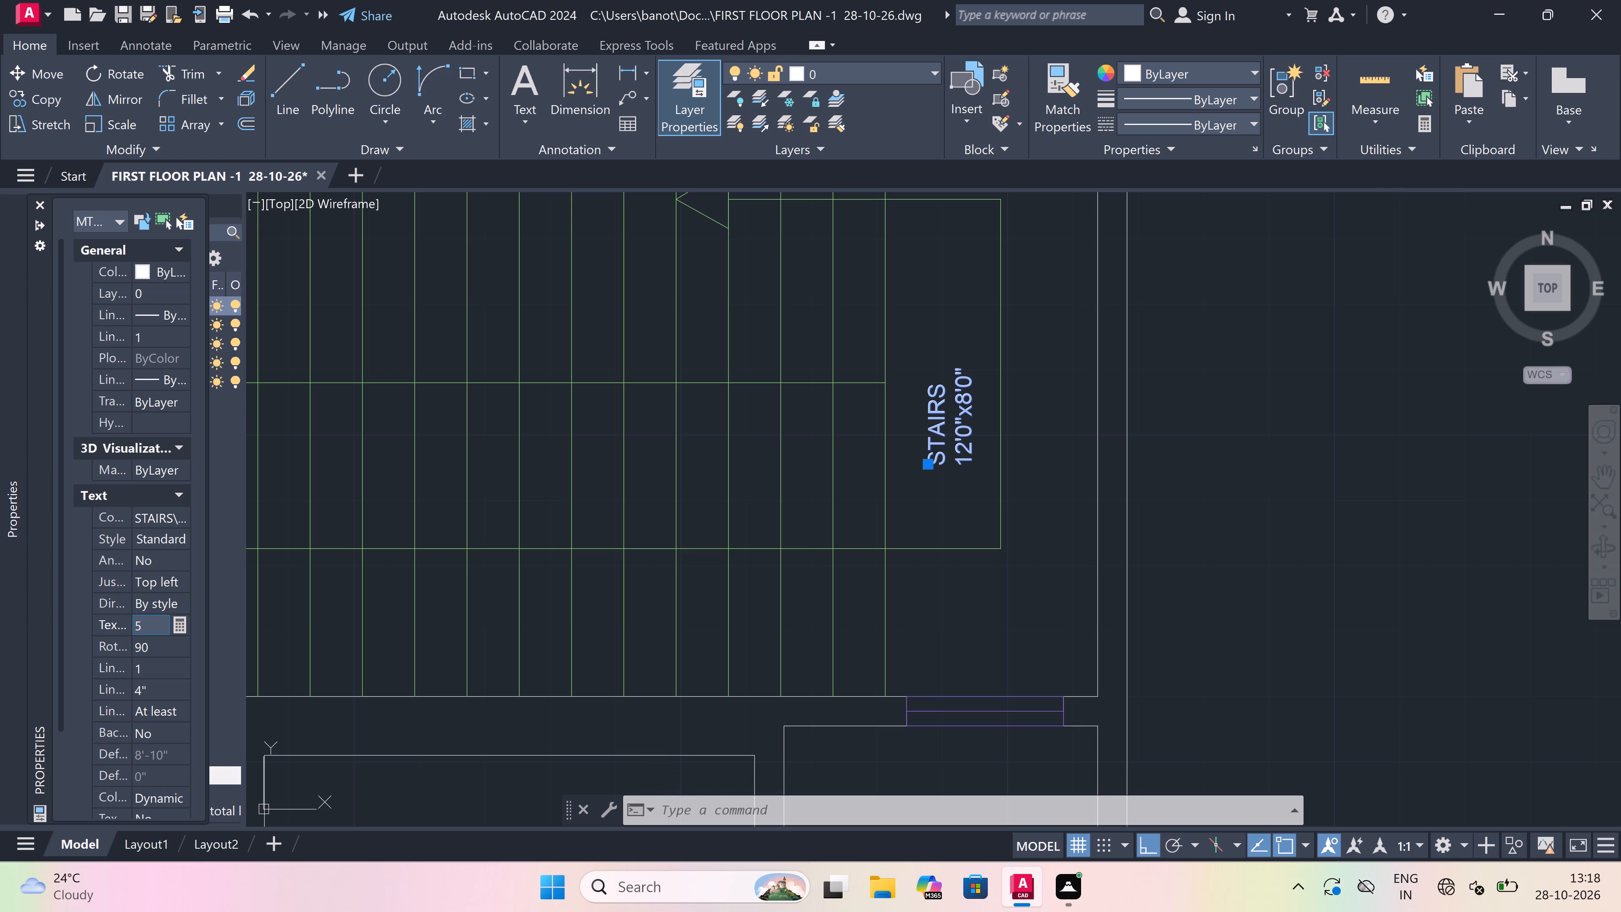
pyautogui.hotkey('shift', '"')
pyautogui.click(434, 538)
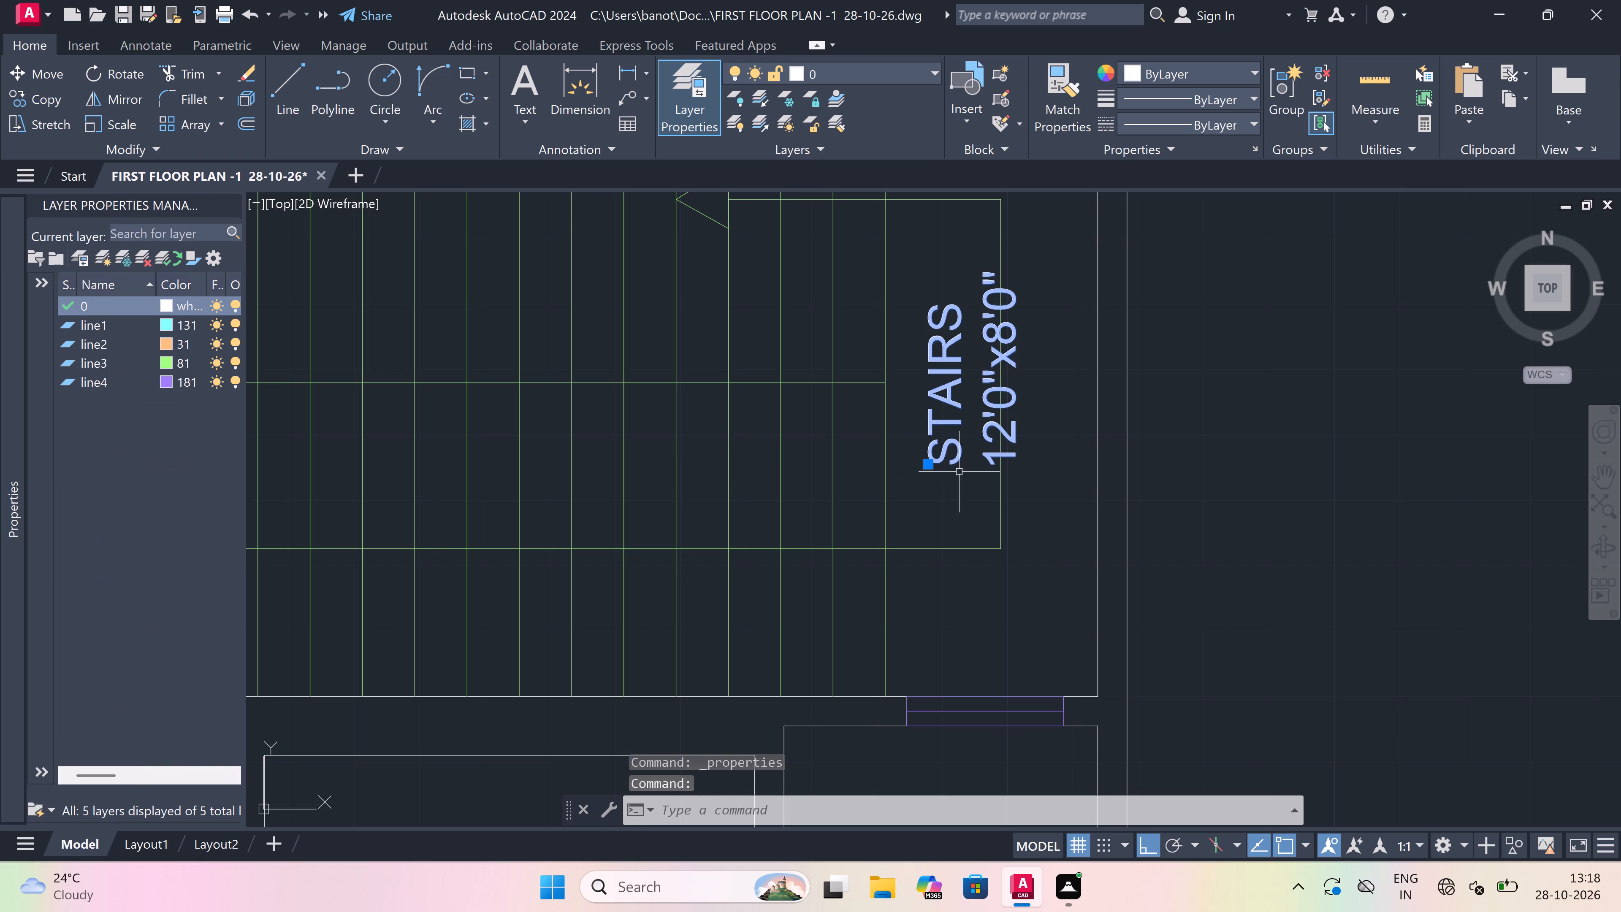
# Move the vertical STAIRS 12'0"x8'0" label horizontally about 4" towards the stair treads.
pyautogui.click(924, 461)
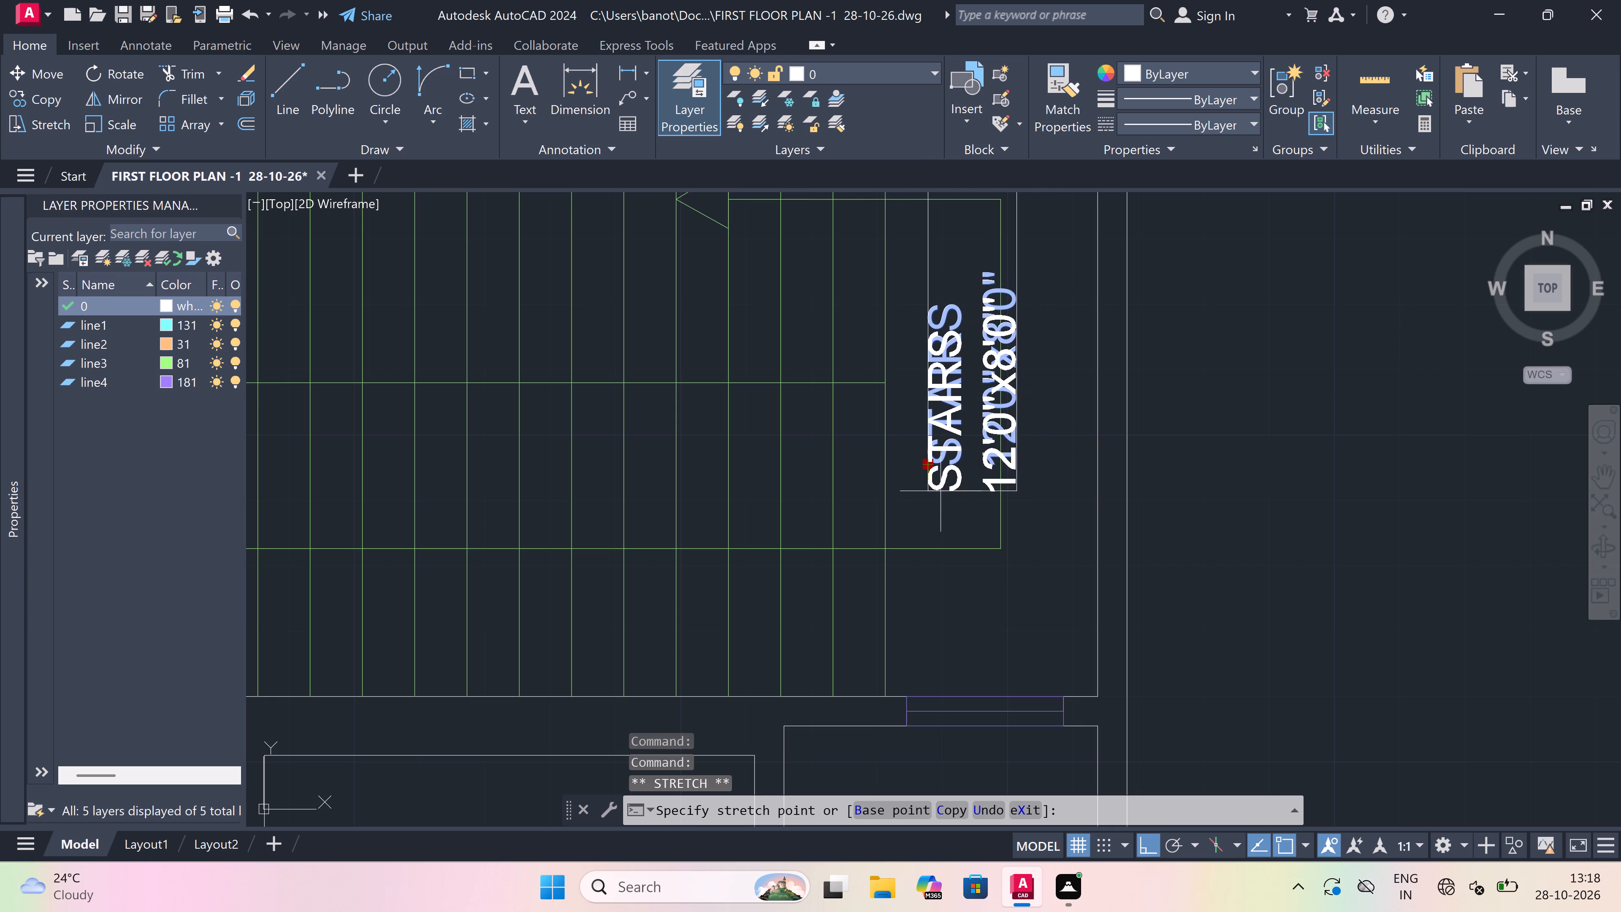
pyautogui.scroll(-2, 931, 614)
pyautogui.scroll(2, 940, 540)
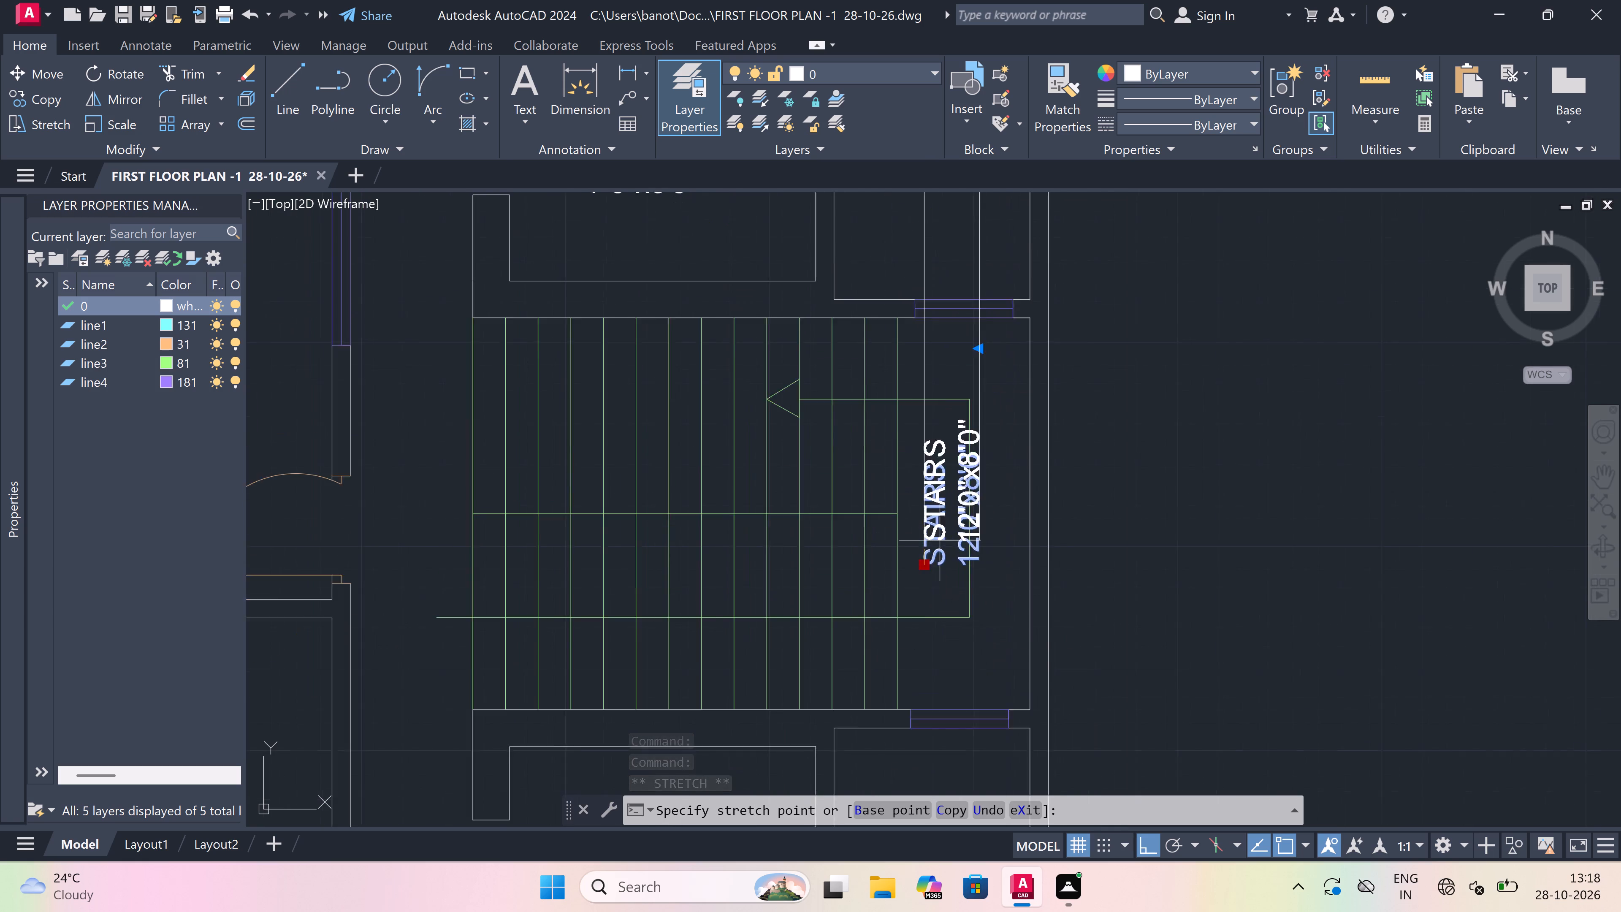
pyautogui.scroll(2, 940, 540)
pyautogui.press('F8')
pyautogui.press('F8')
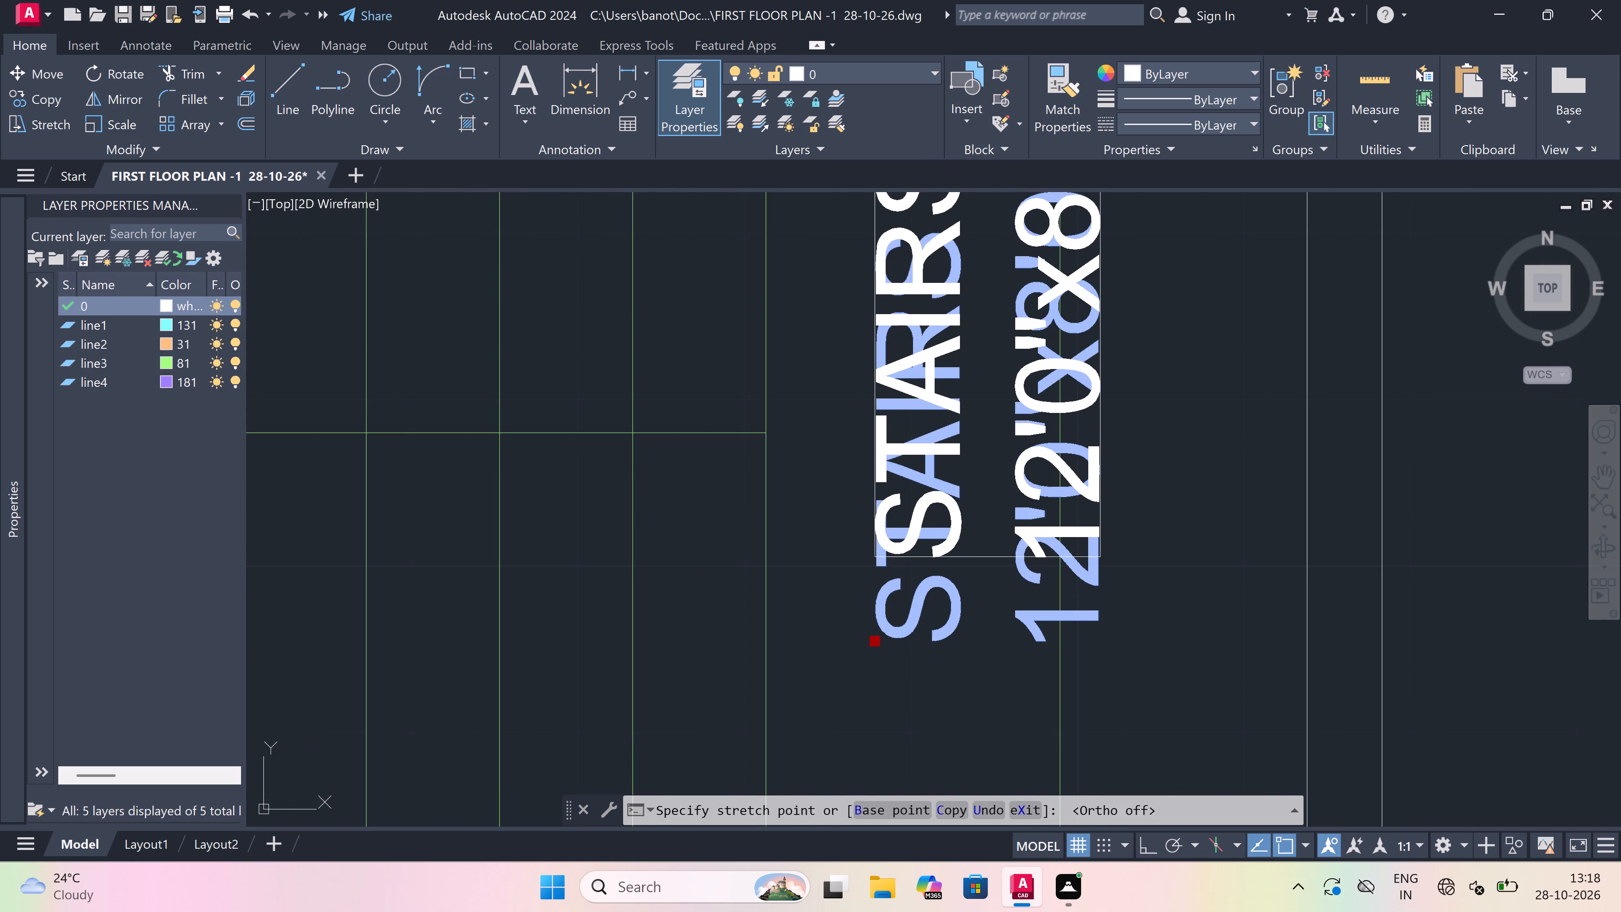
pyautogui.scroll(-3, 813, 624)
pyautogui.scroll(4, 803, 637)
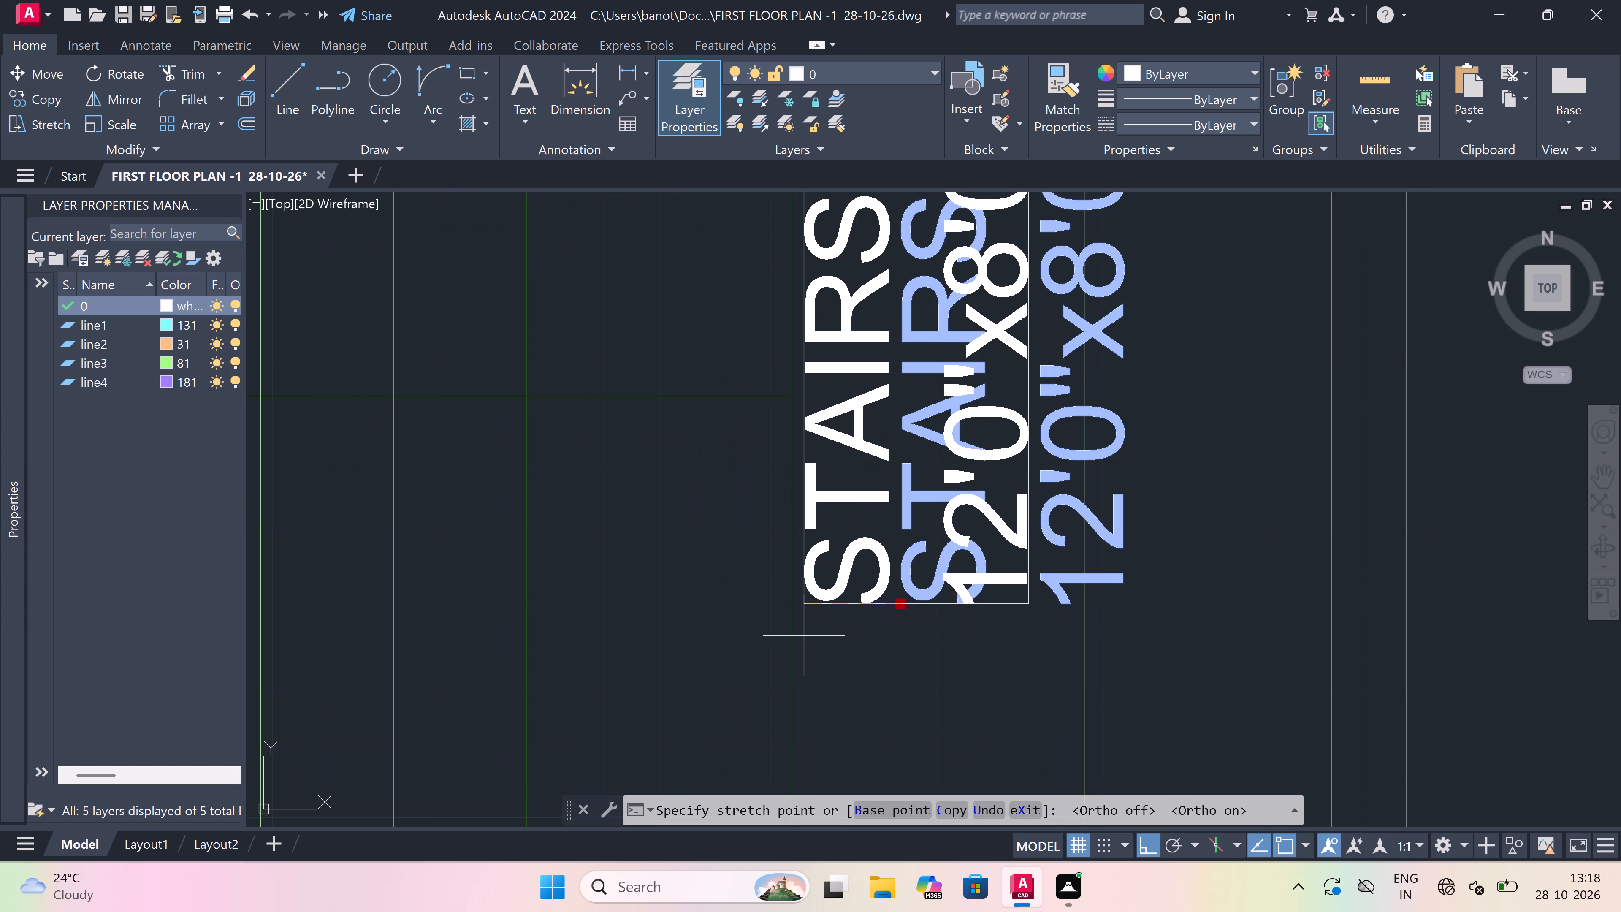
pyautogui.scroll(-3, 810, 635)
pyautogui.scroll(3, 815, 632)
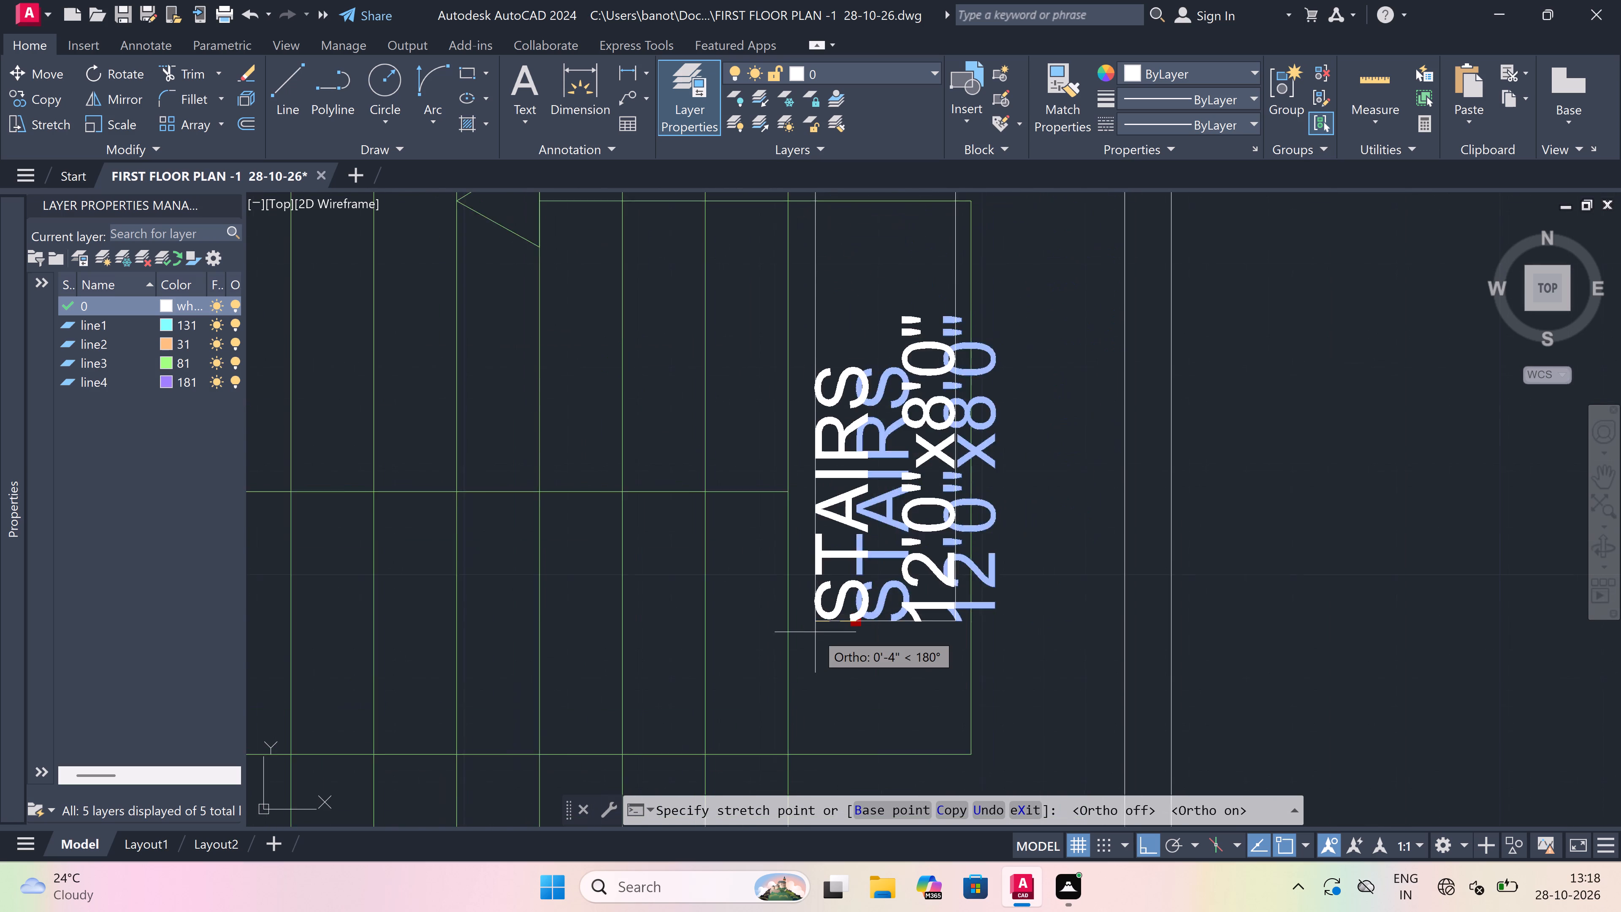
pyautogui.click(811, 633)
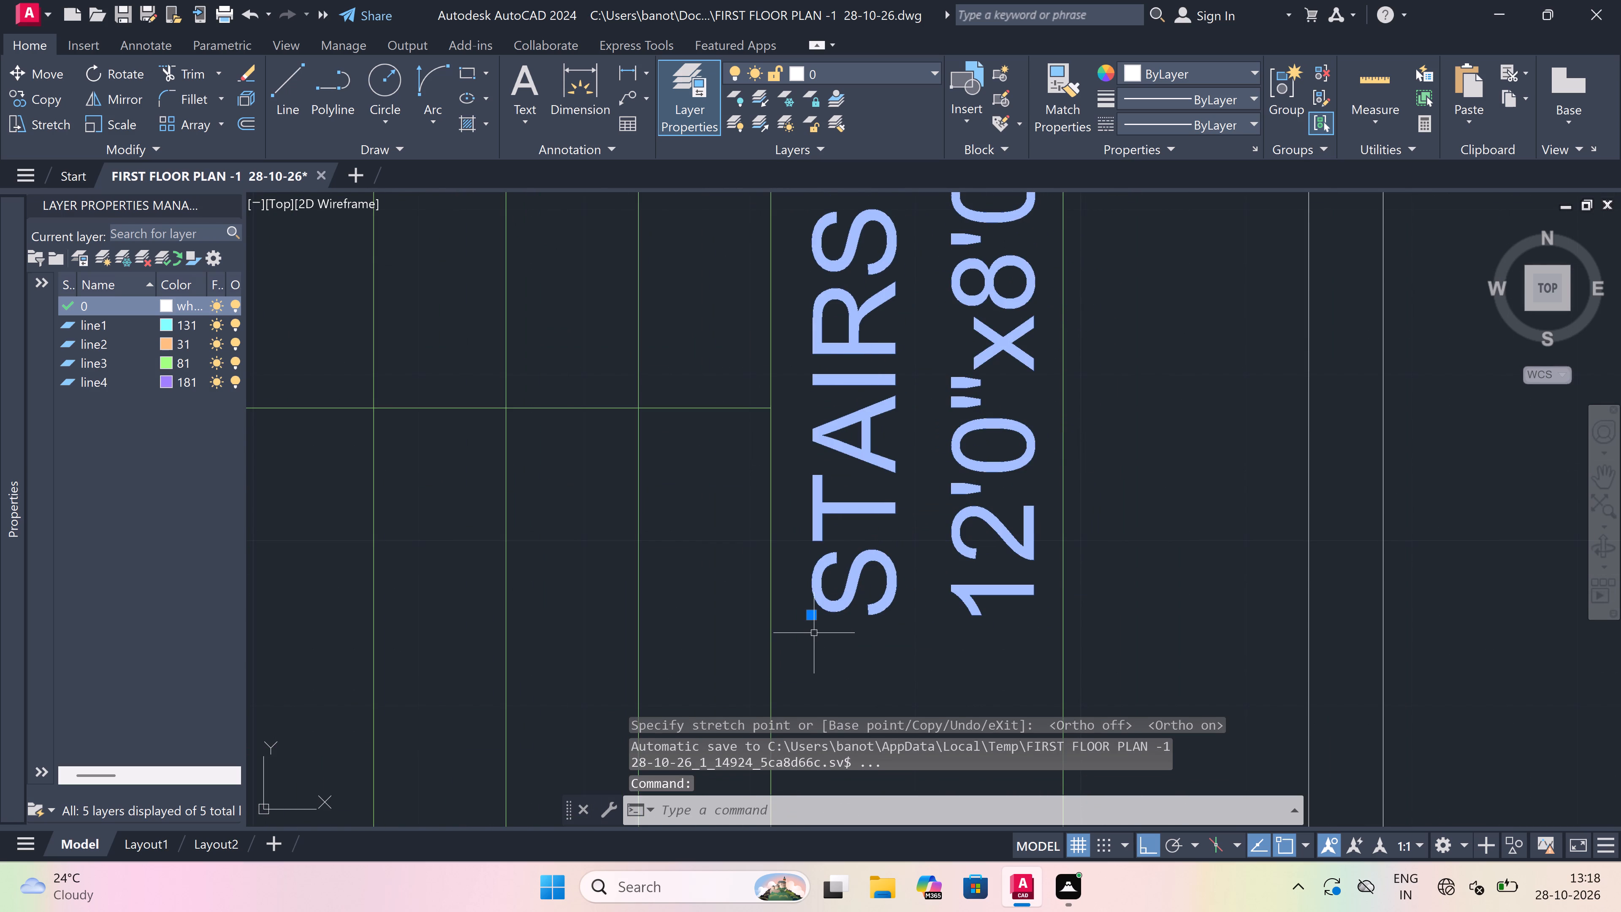
pyautogui.press('Escape')
# Set the text height of the LIFT 7'0"x6'0" label in the lower lift shaft to 5".
pyautogui.scroll(-8, 853, 581)
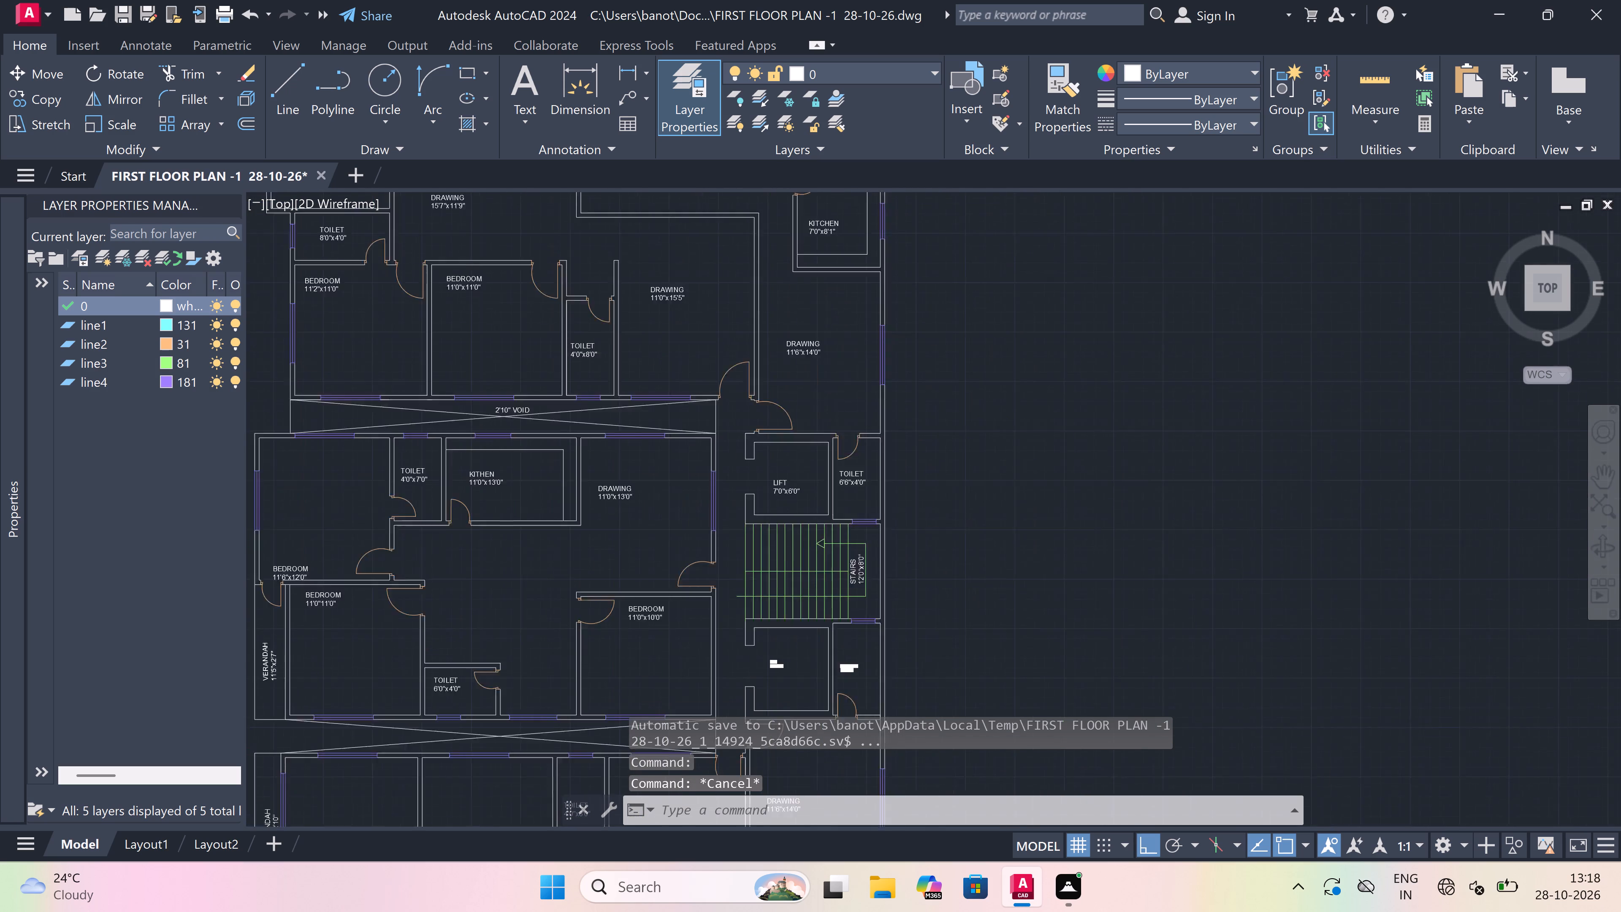
pyautogui.scroll(4, 802, 630)
pyautogui.scroll(1, 926, 507)
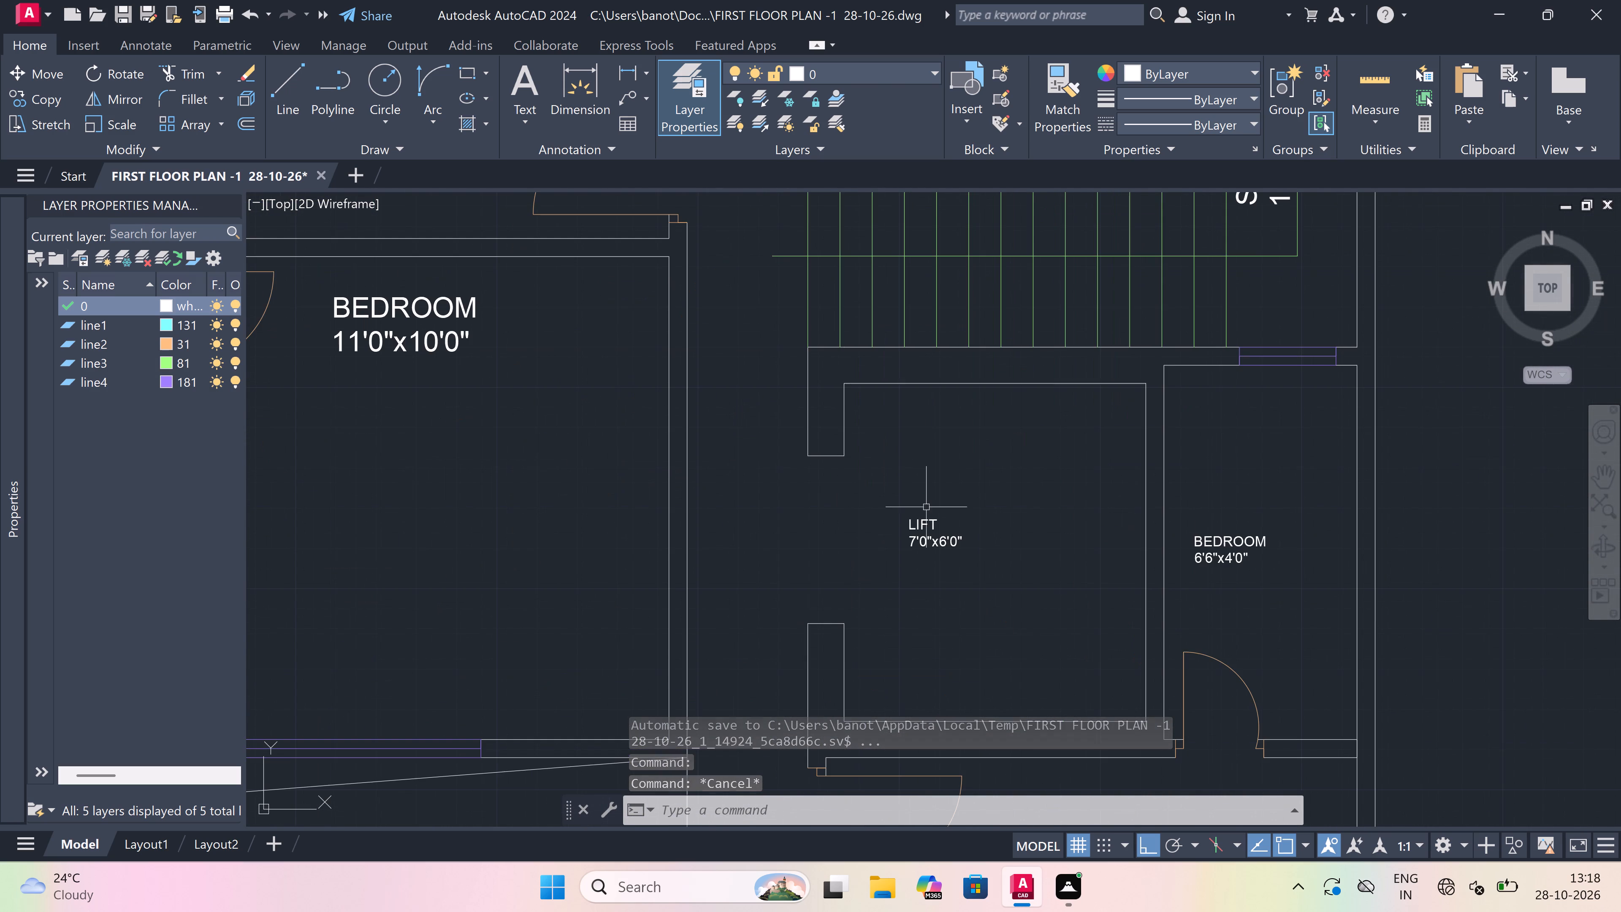
pyautogui.moveTo(961, 507); pyautogui.dragTo(942, 524)
pyautogui.click(865, 588)
pyautogui.rightClick(722, 584)
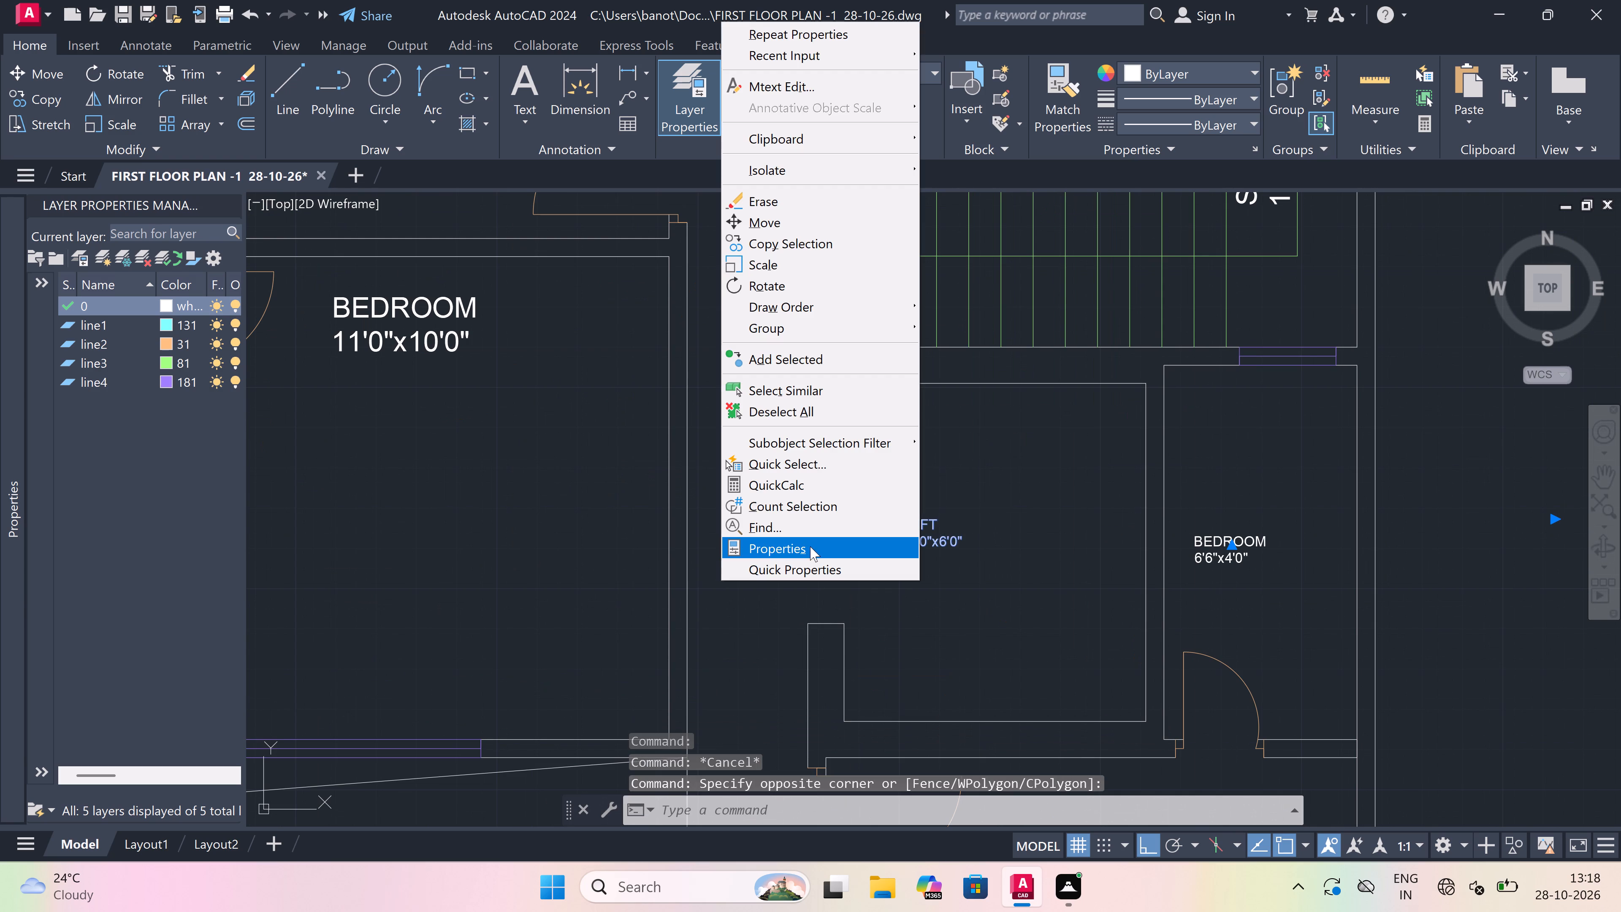
pyautogui.click(821, 548)
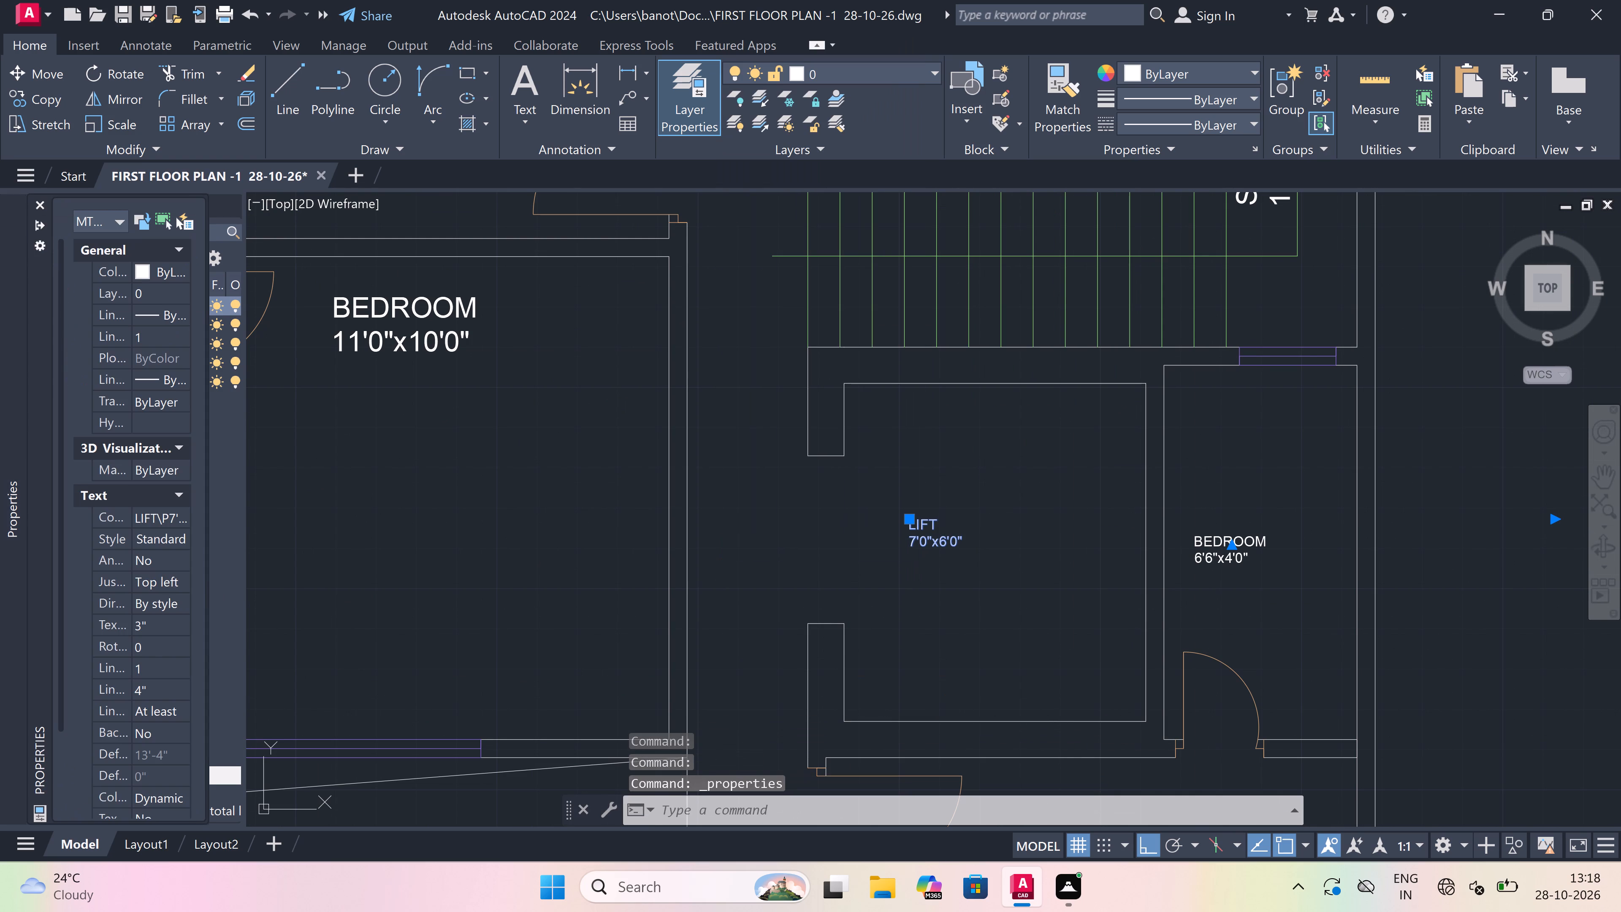
pyautogui.click(160, 620)
pyautogui.press('BackSpace')
pyautogui.press('5')
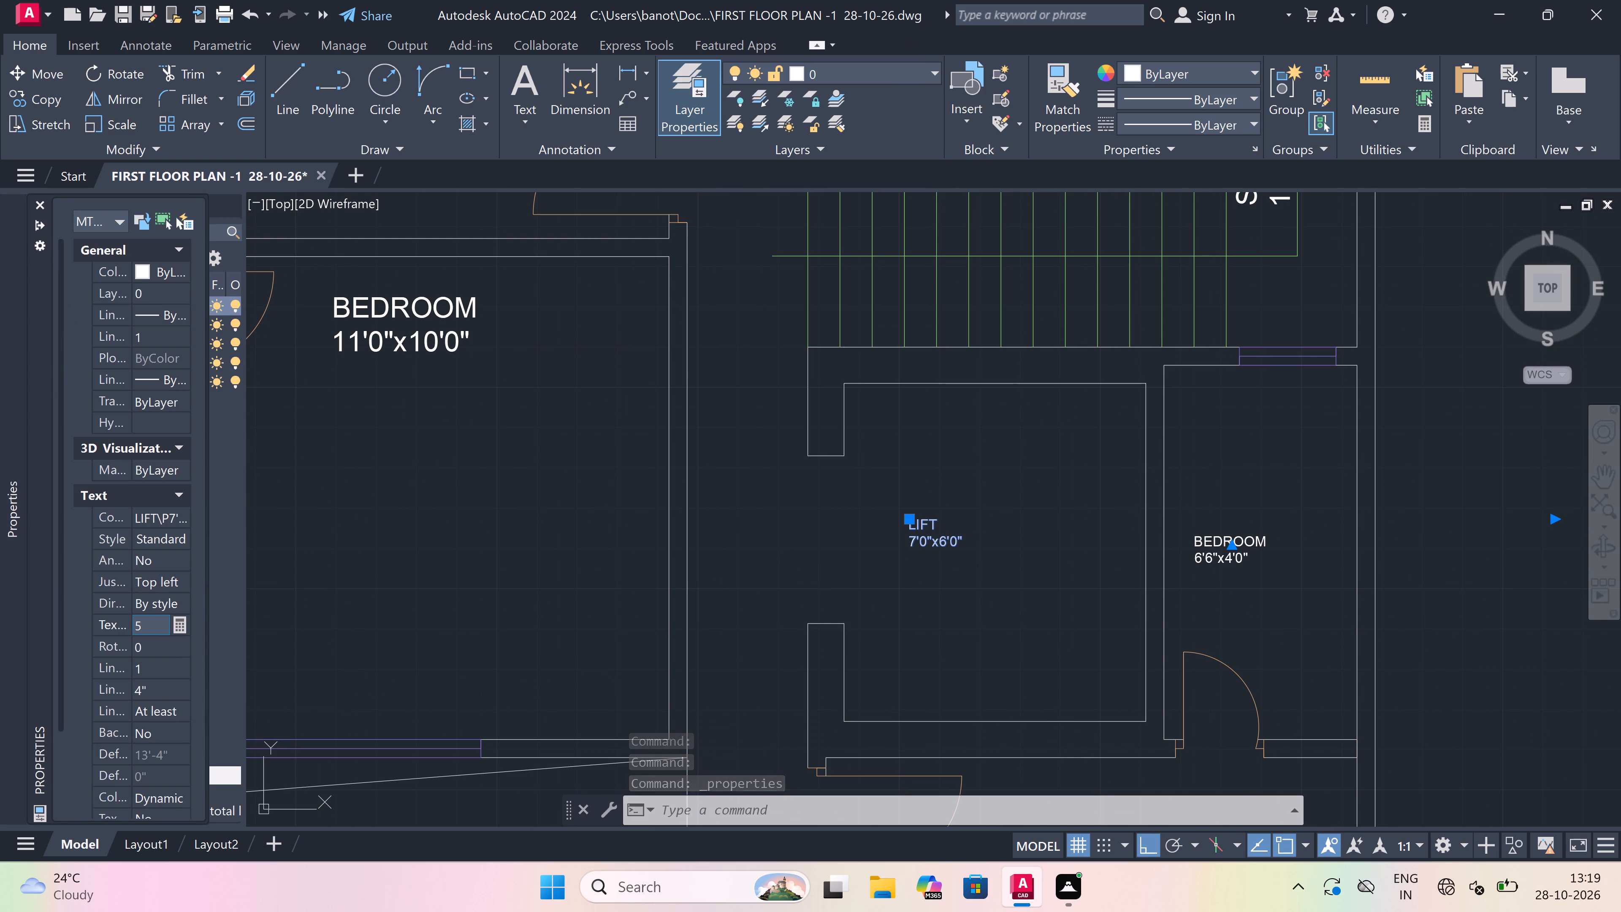
pyautogui.hotkey('shift', '"')
pyautogui.click(375, 501)
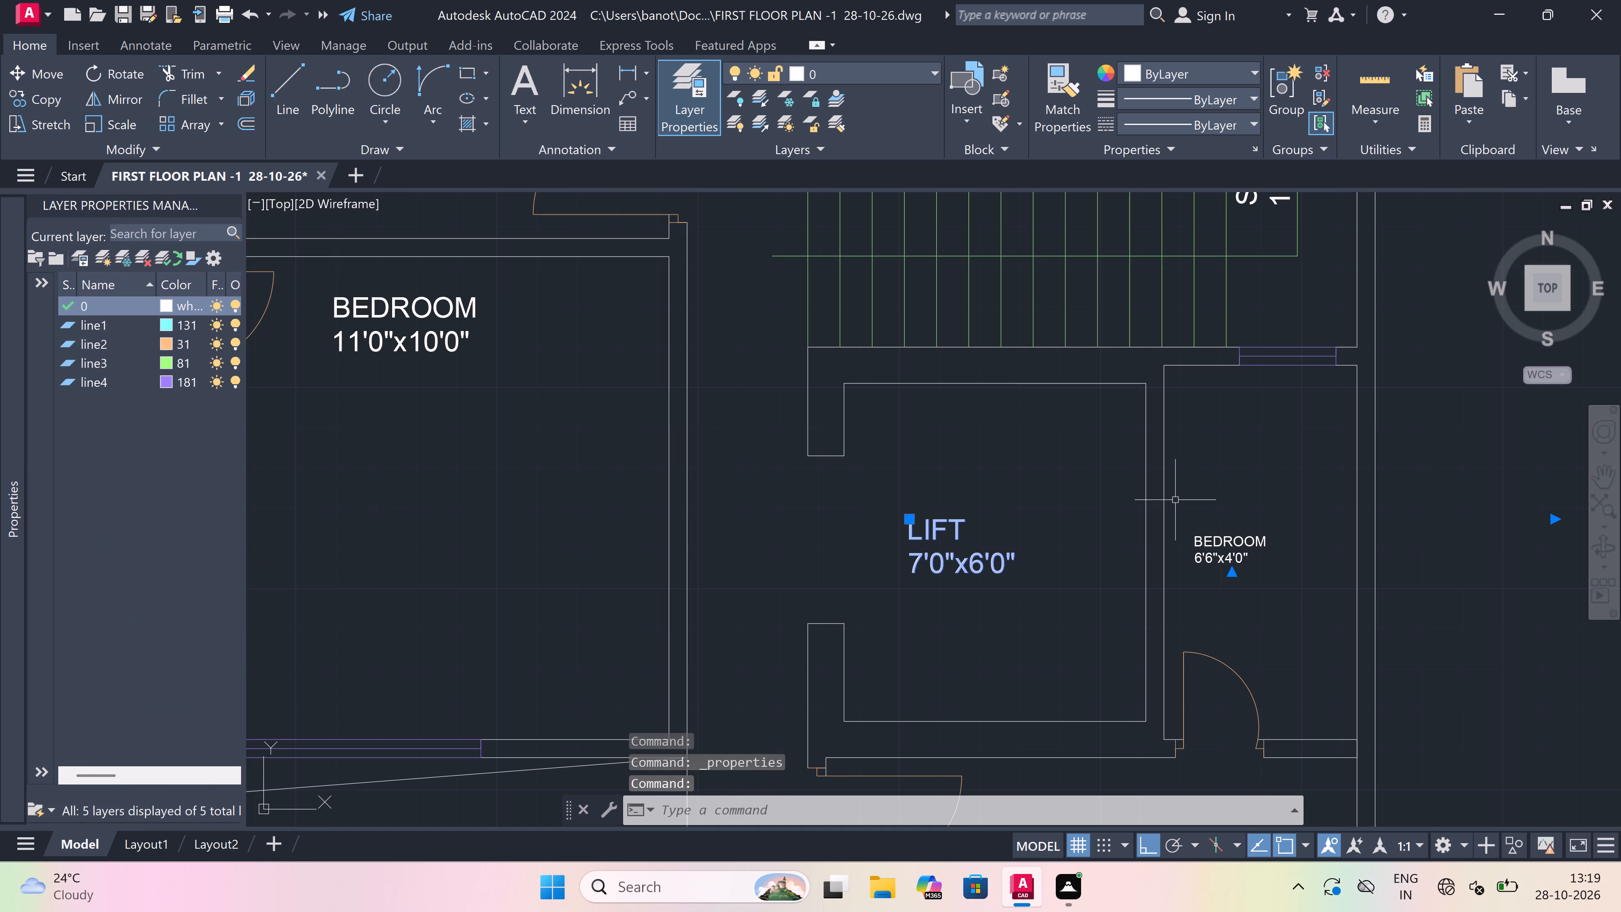
pyautogui.press('Escape')
# Set the text height of the BEDROOM 6'6"x4'0" label beside the lower lift to 5".
pyautogui.click(1216, 545)
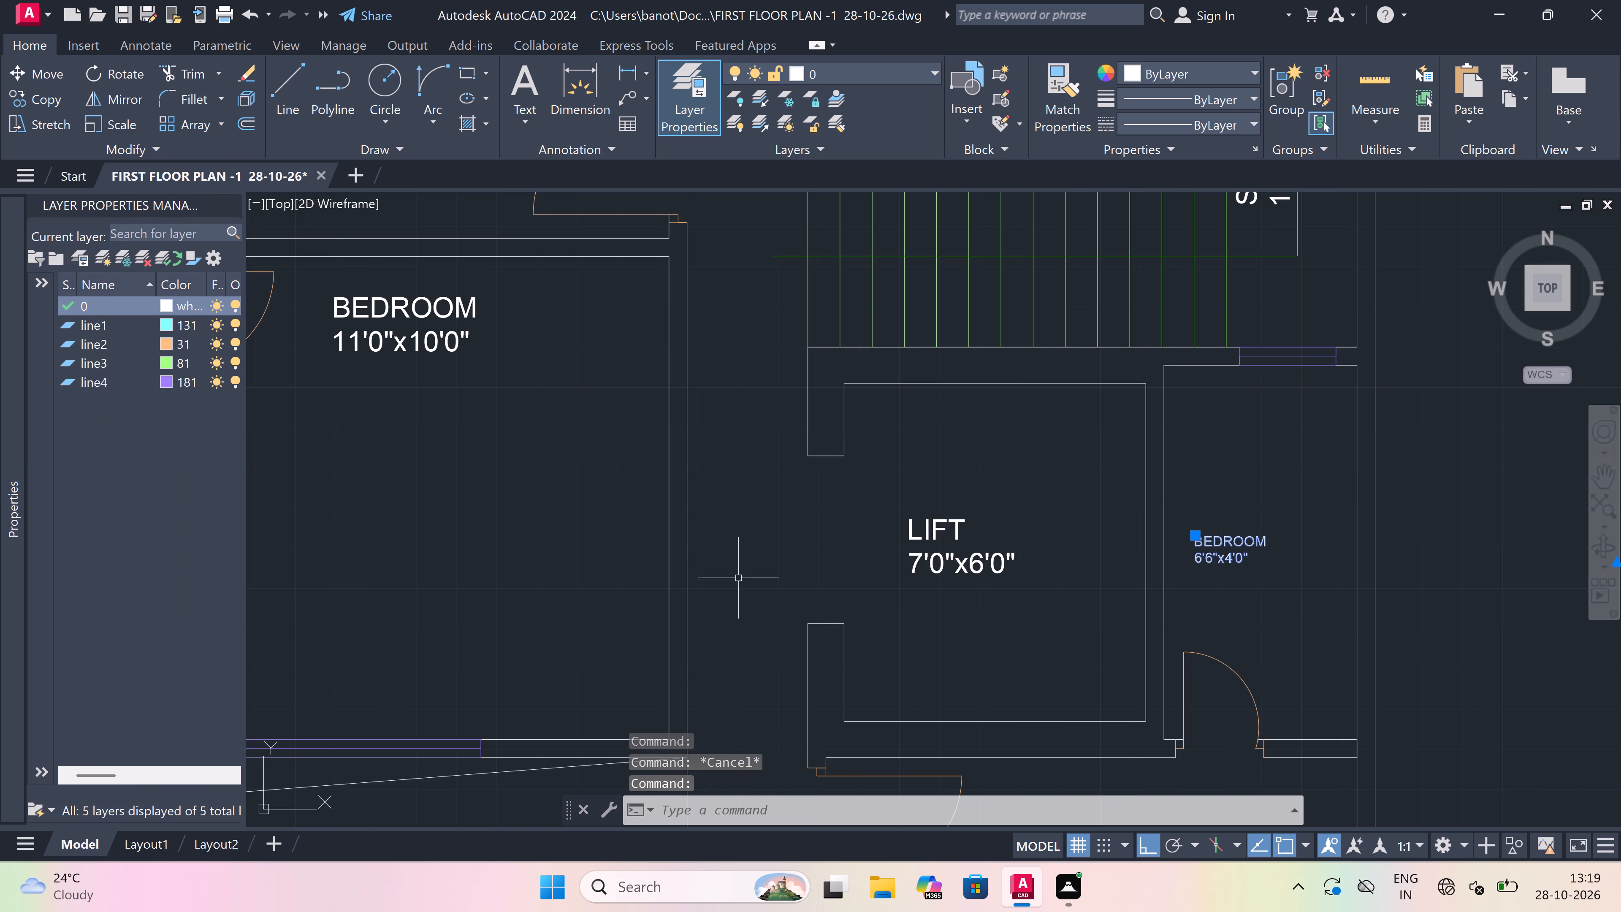
pyautogui.rightClick(514, 527)
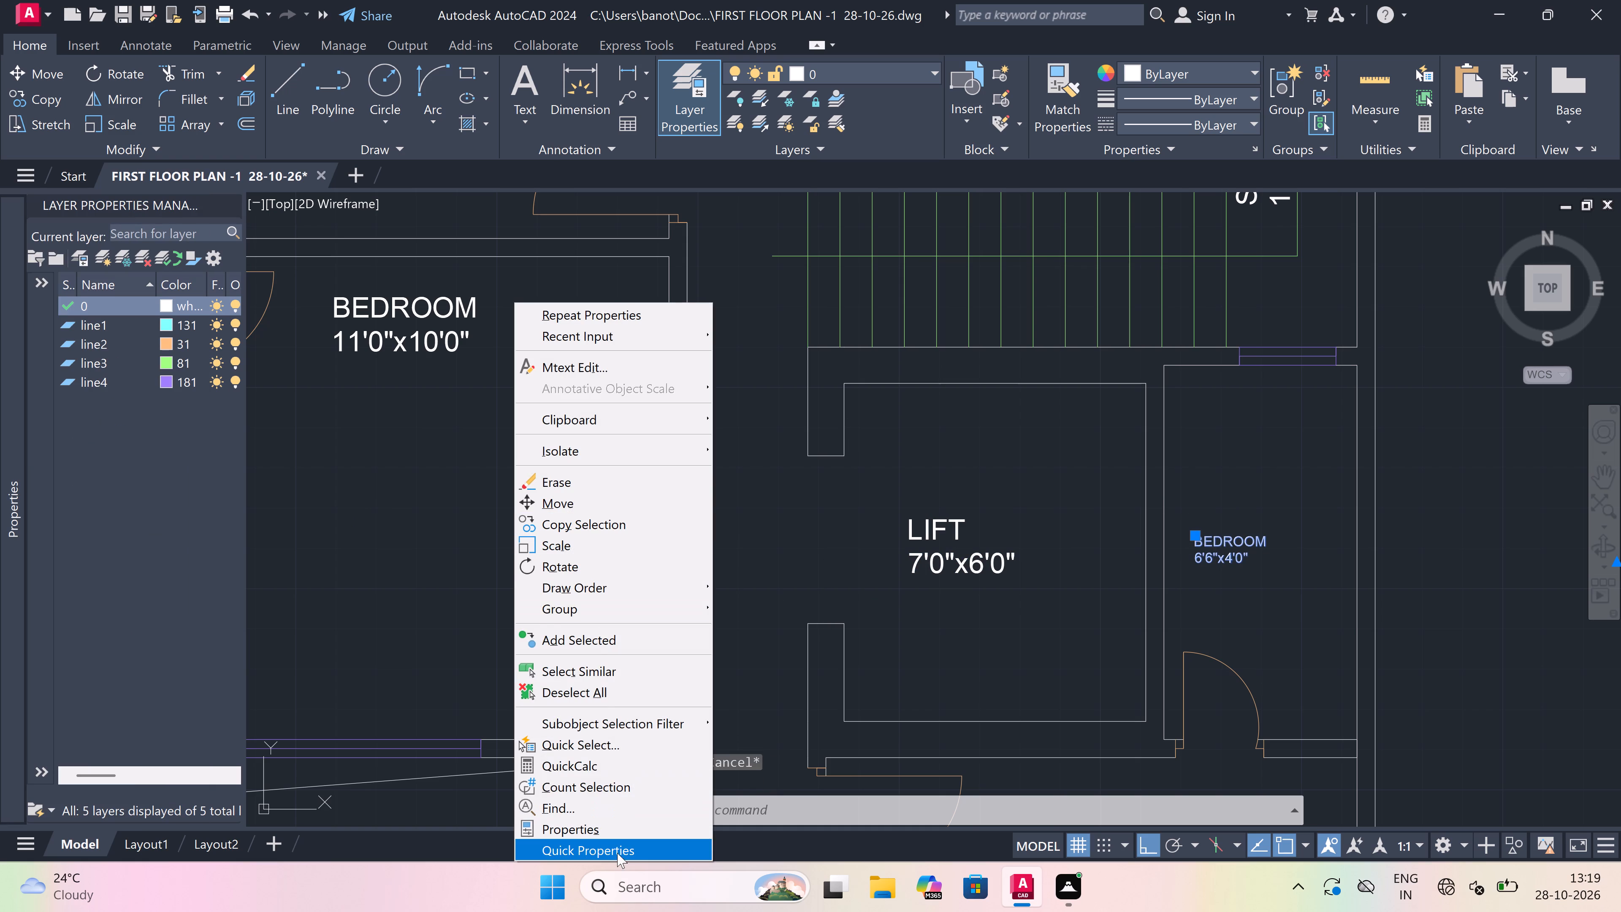
pyautogui.moveTo(613, 831); pyautogui.dragTo(612, 826)
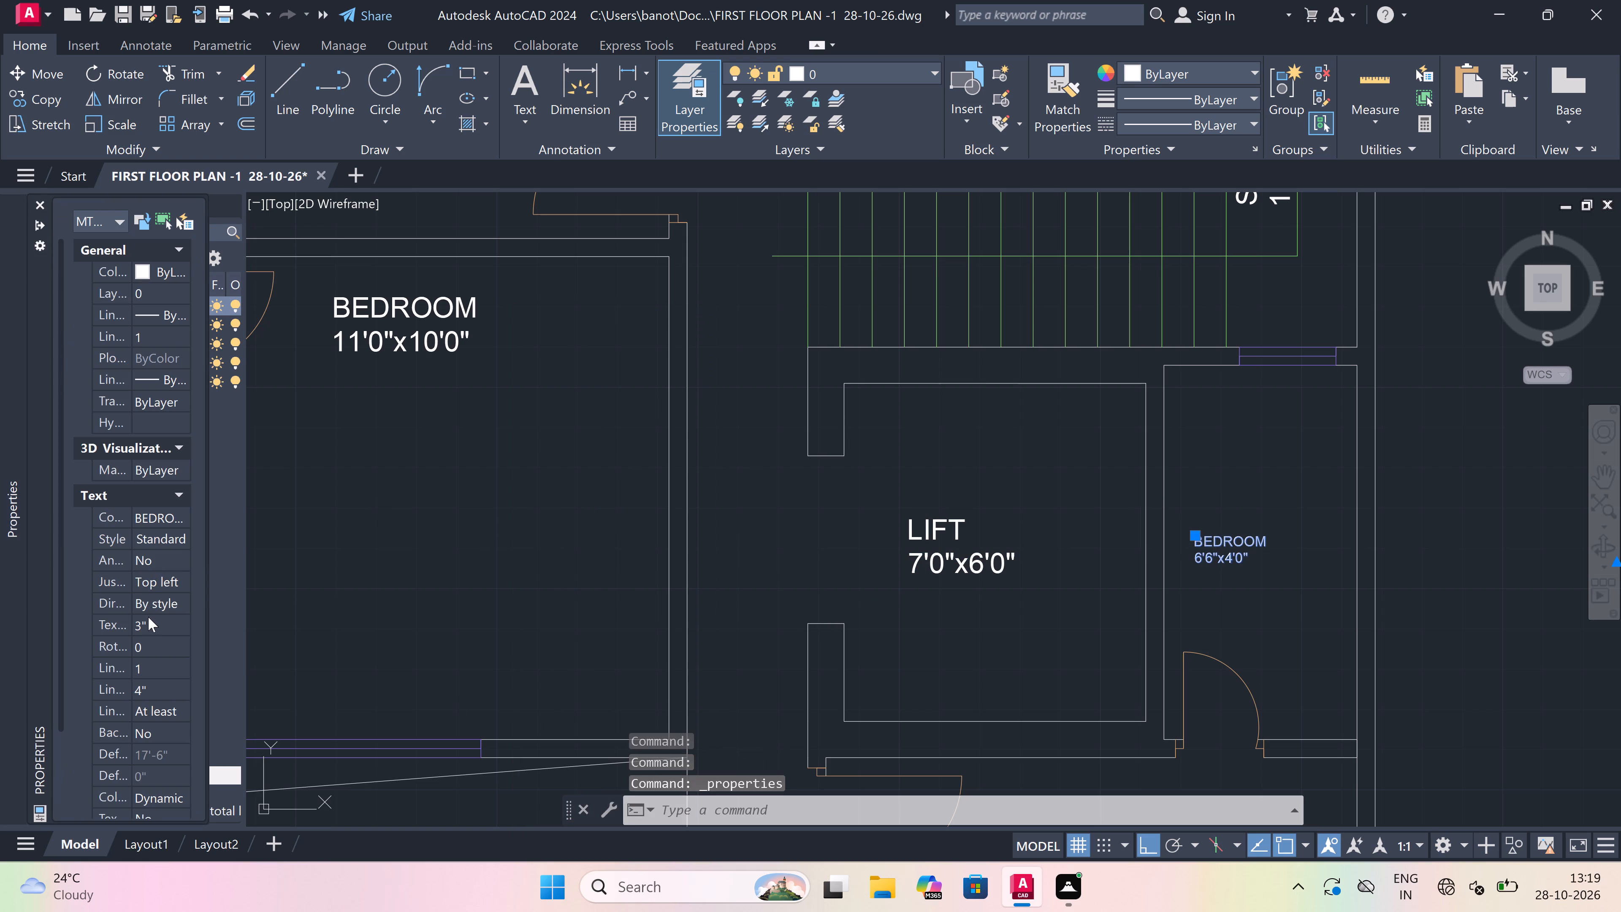
pyautogui.click(148, 623)
pyautogui.press('BackSpace')
pyautogui.press('5')
pyautogui.hotkey('shift', '"')
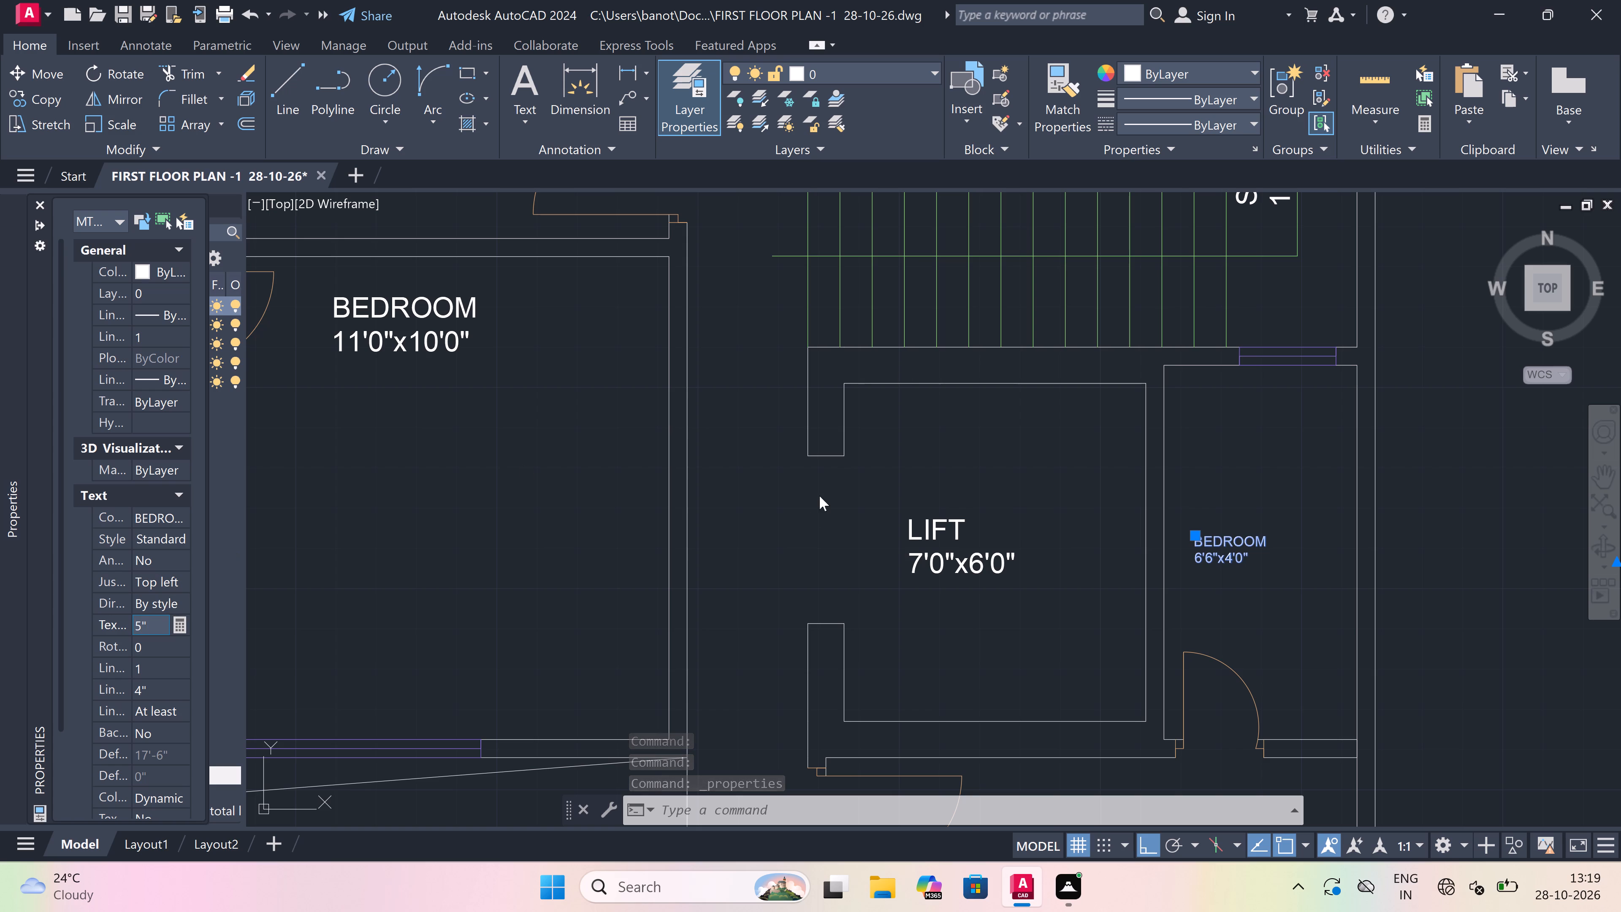
pyautogui.click(811, 510)
pyautogui.press('Escape')
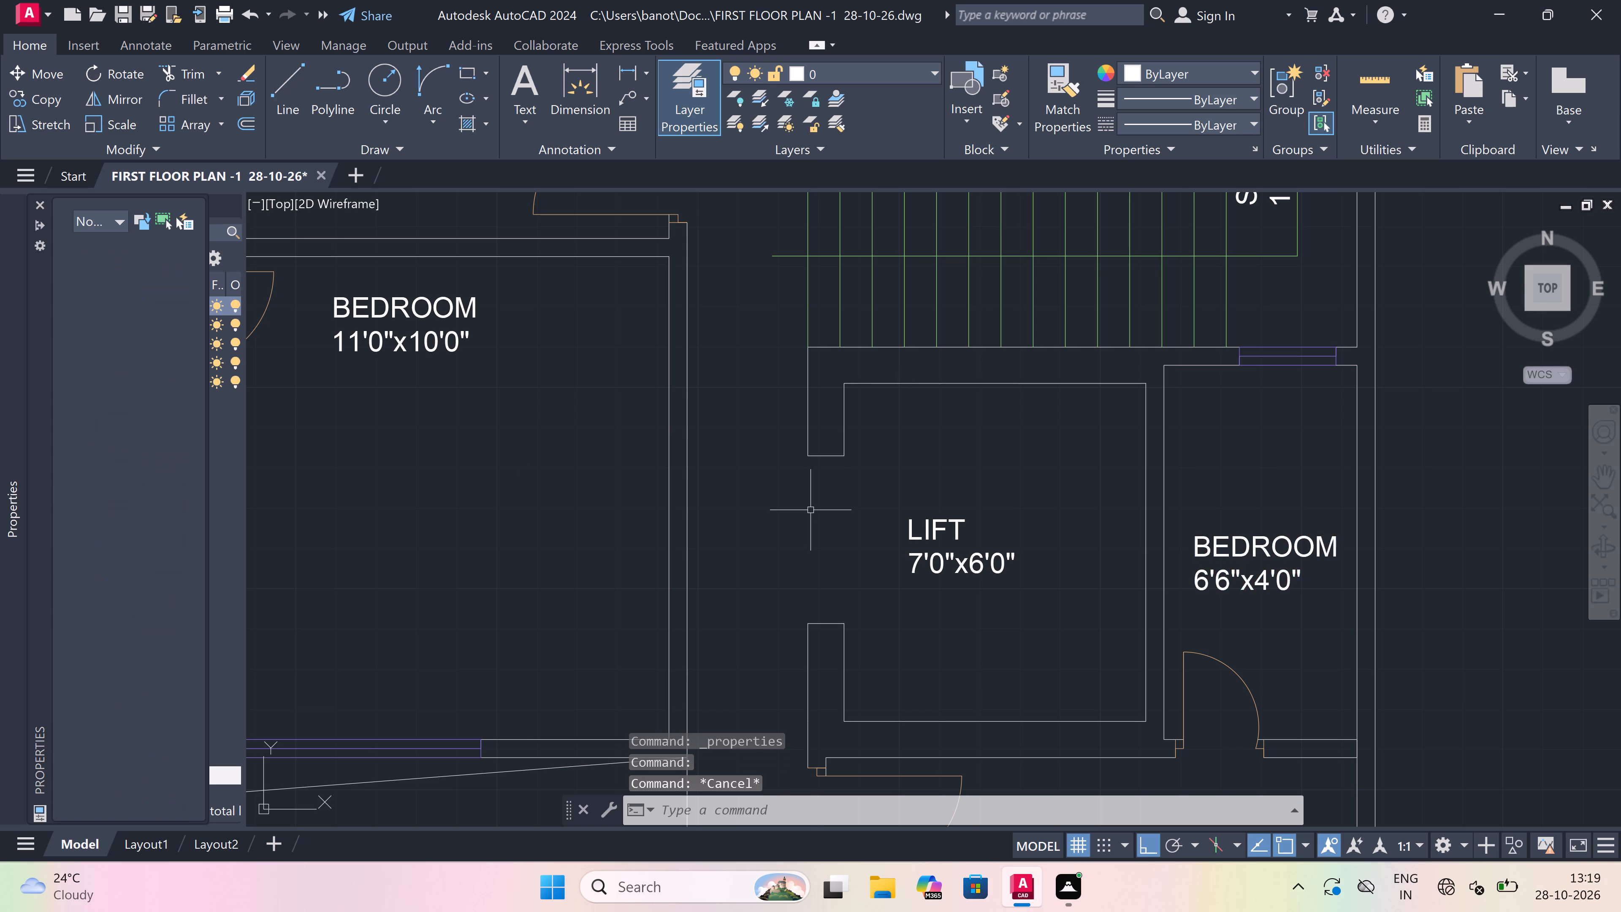
# Replace the word BEDROOM with TOILET in the 6'6"x4'0" label beside the lower lift.
pyautogui.scroll(-4, 810, 510)
pyautogui.scroll(3, 987, 538)
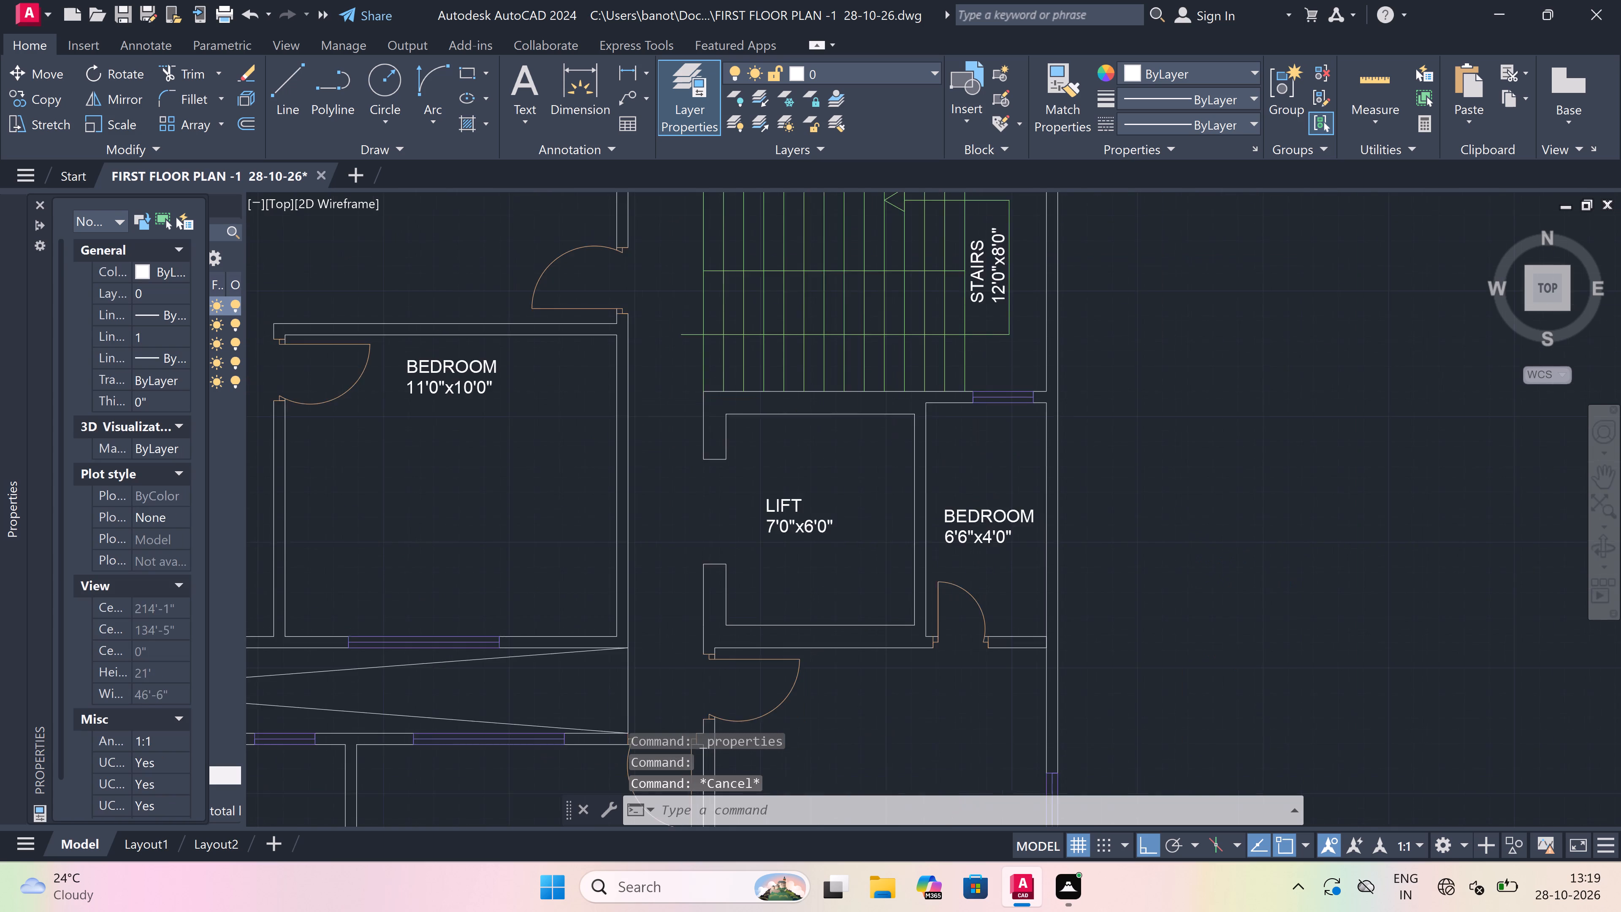
pyautogui.click(981, 494)
pyautogui.click(981, 491)
pyautogui.tripleClick(979, 487)
pyautogui.click(979, 486)
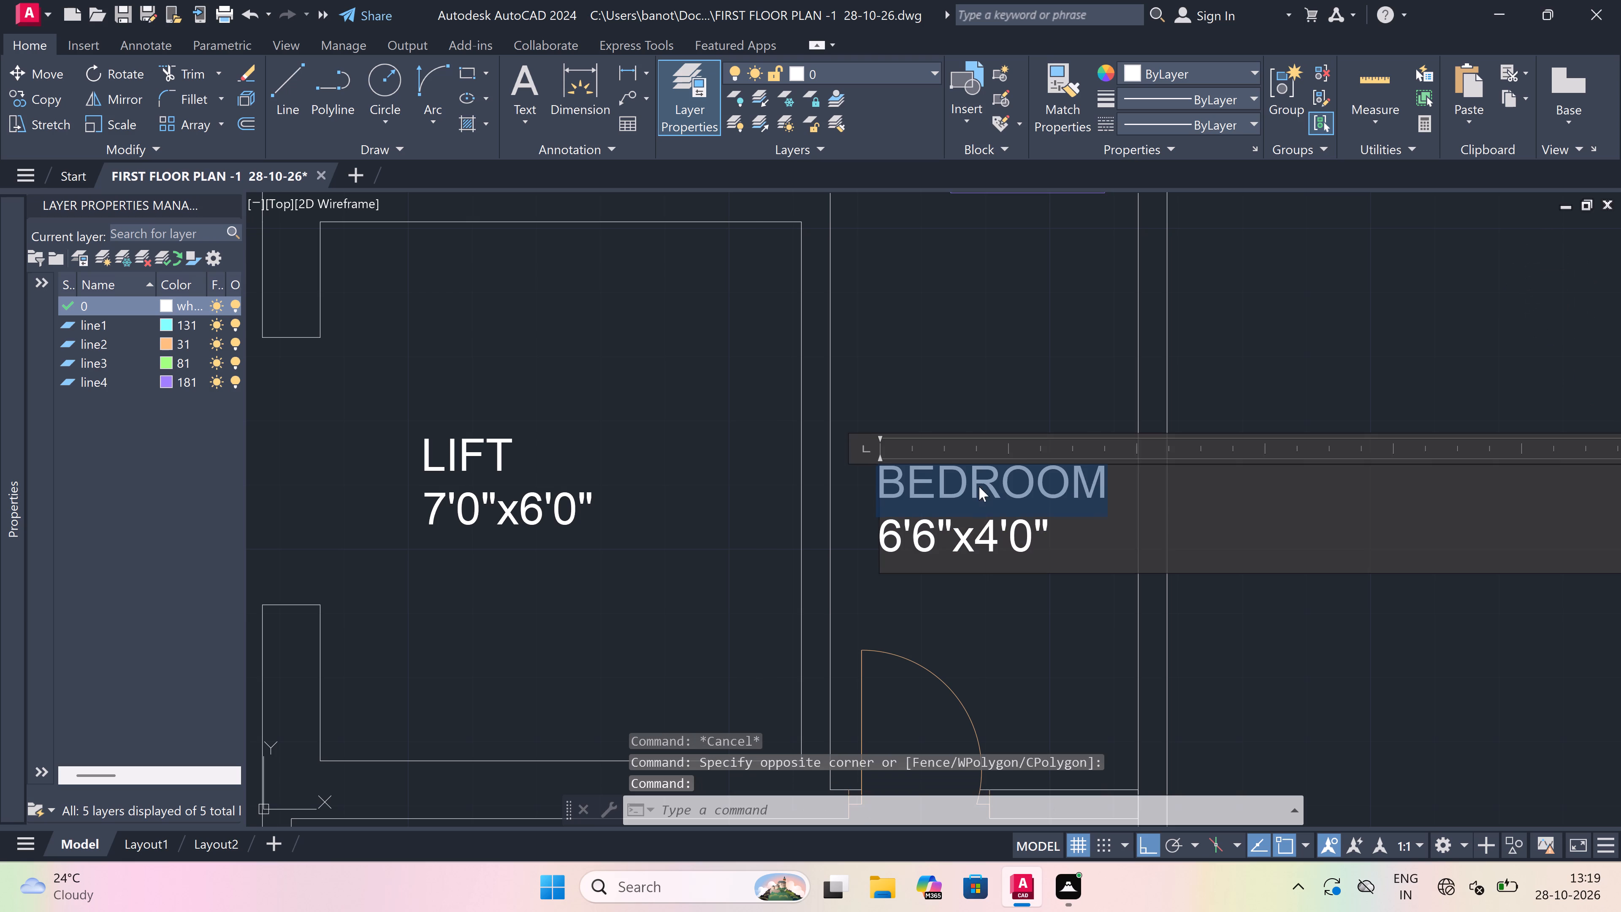
pyautogui.click(1133, 490)
pyautogui.press('BackSpace')
pyautogui.press('BackSpace')
pyautogui.press('BackSpace')
pyautogui.press('BackSpace')
pyautogui.press('BackSpace')
pyautogui.press('BackSpace')
pyautogui.press('BackSpace')
pyautogui.press('BackSpace')
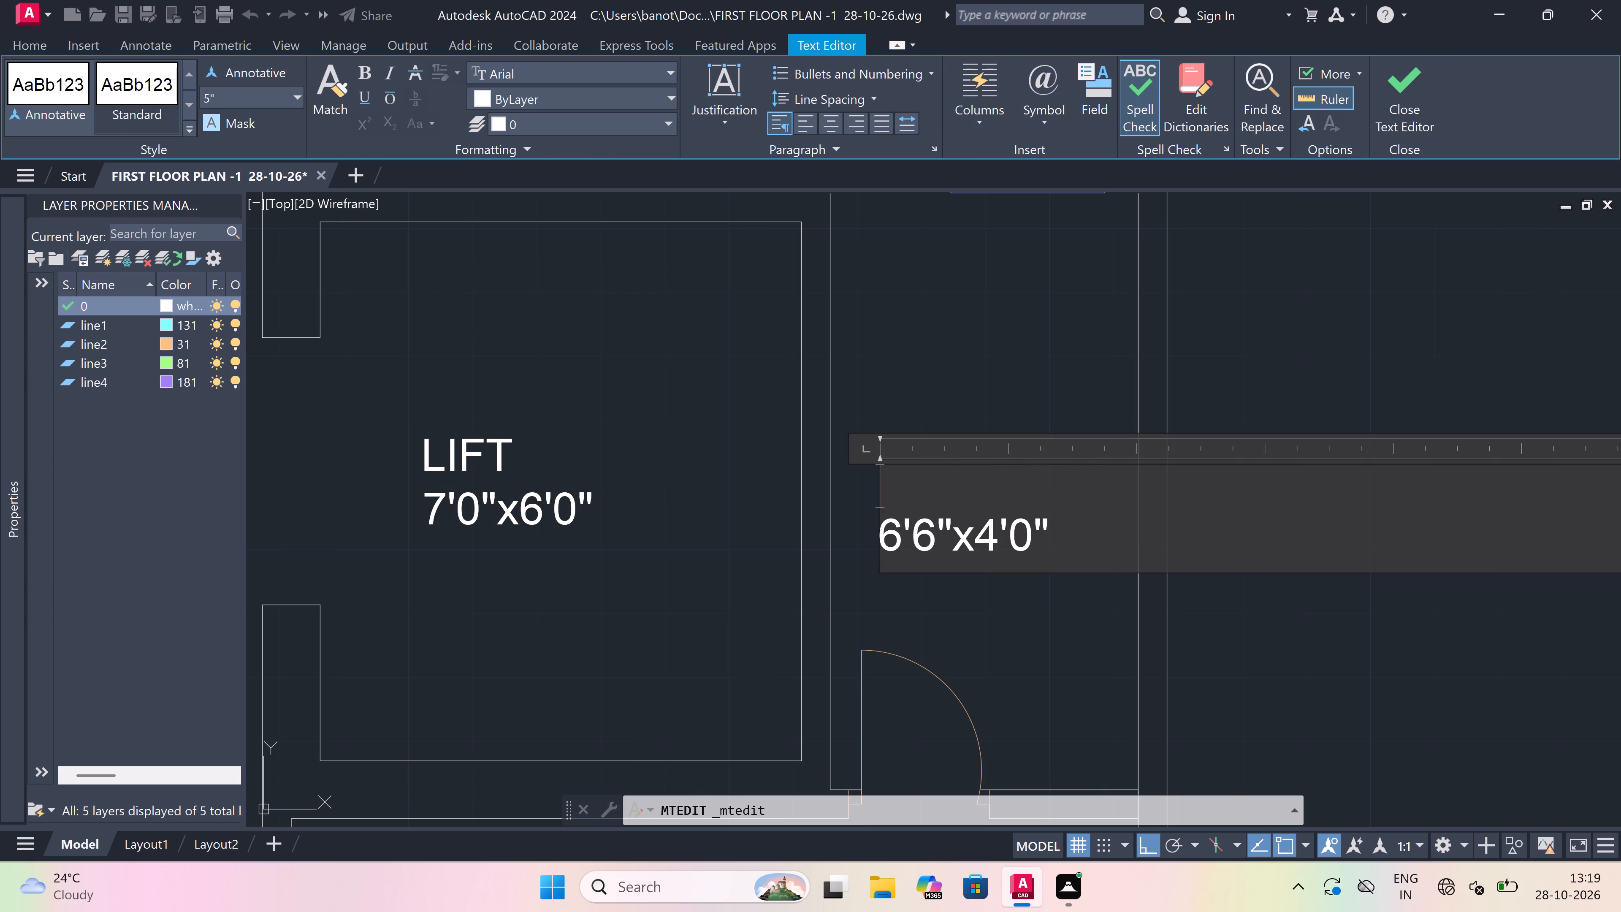
pyautogui.write('TO')
pyautogui.write('IL')
pyautogui.press('e')
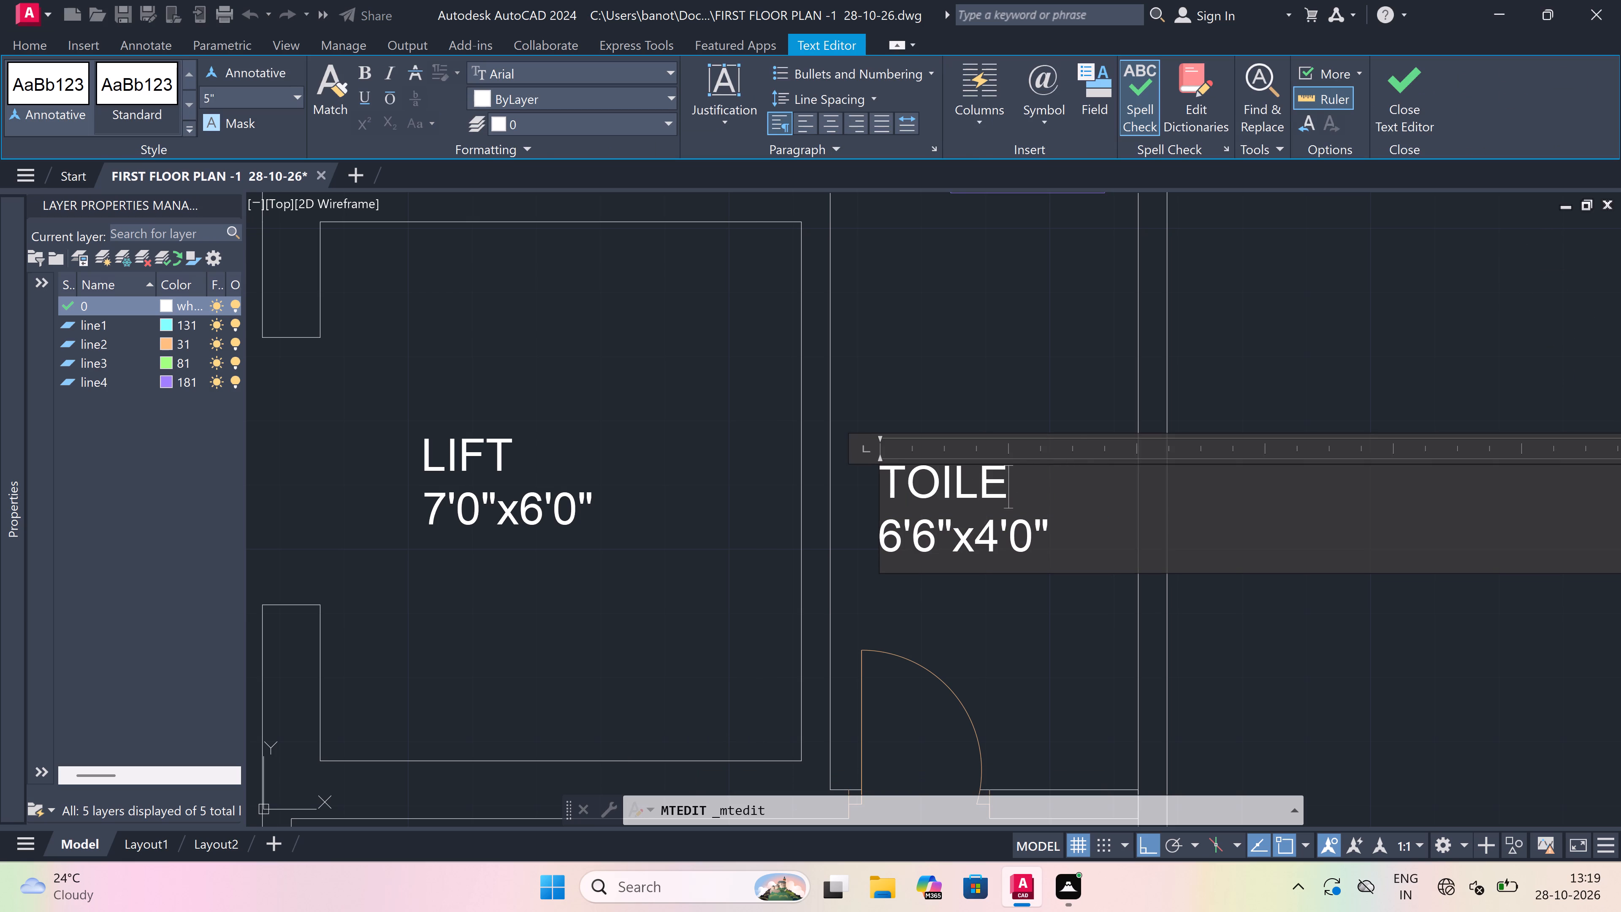
pyautogui.press('t')
pyautogui.click(1002, 334)
# Copy the VERANDAH 12'0"x2'6" label from the plan's upper-left verandah horizontally into the neighbouring unlabelled verandah.
pyautogui.scroll(-3, 858, 451)
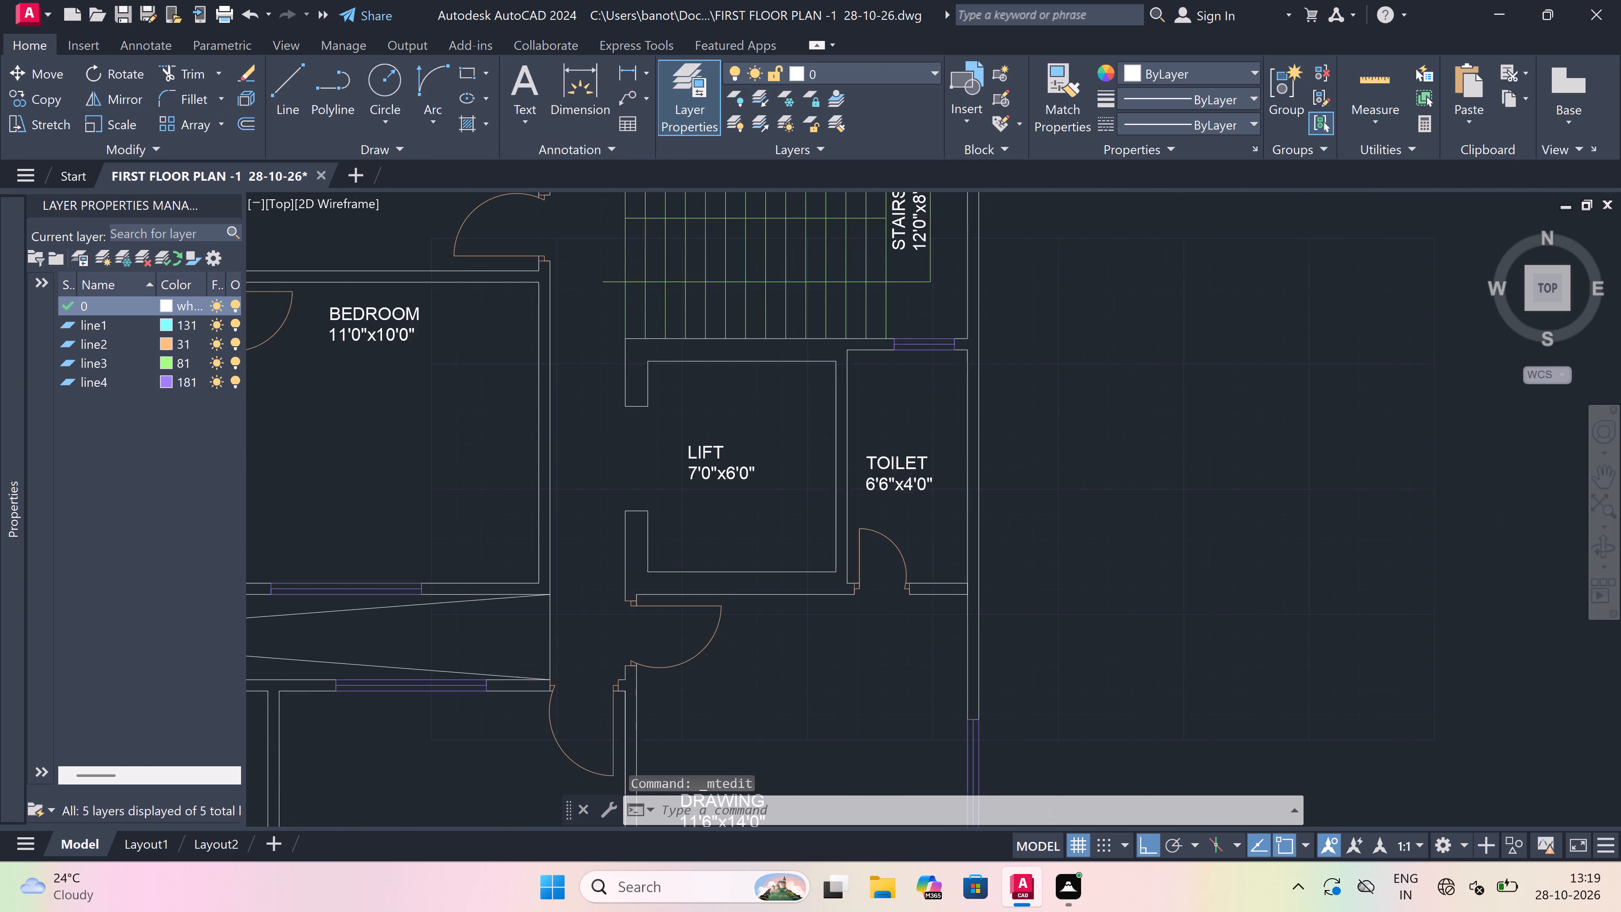
pyautogui.scroll(-3, 857, 451)
pyautogui.scroll(1, 806, 520)
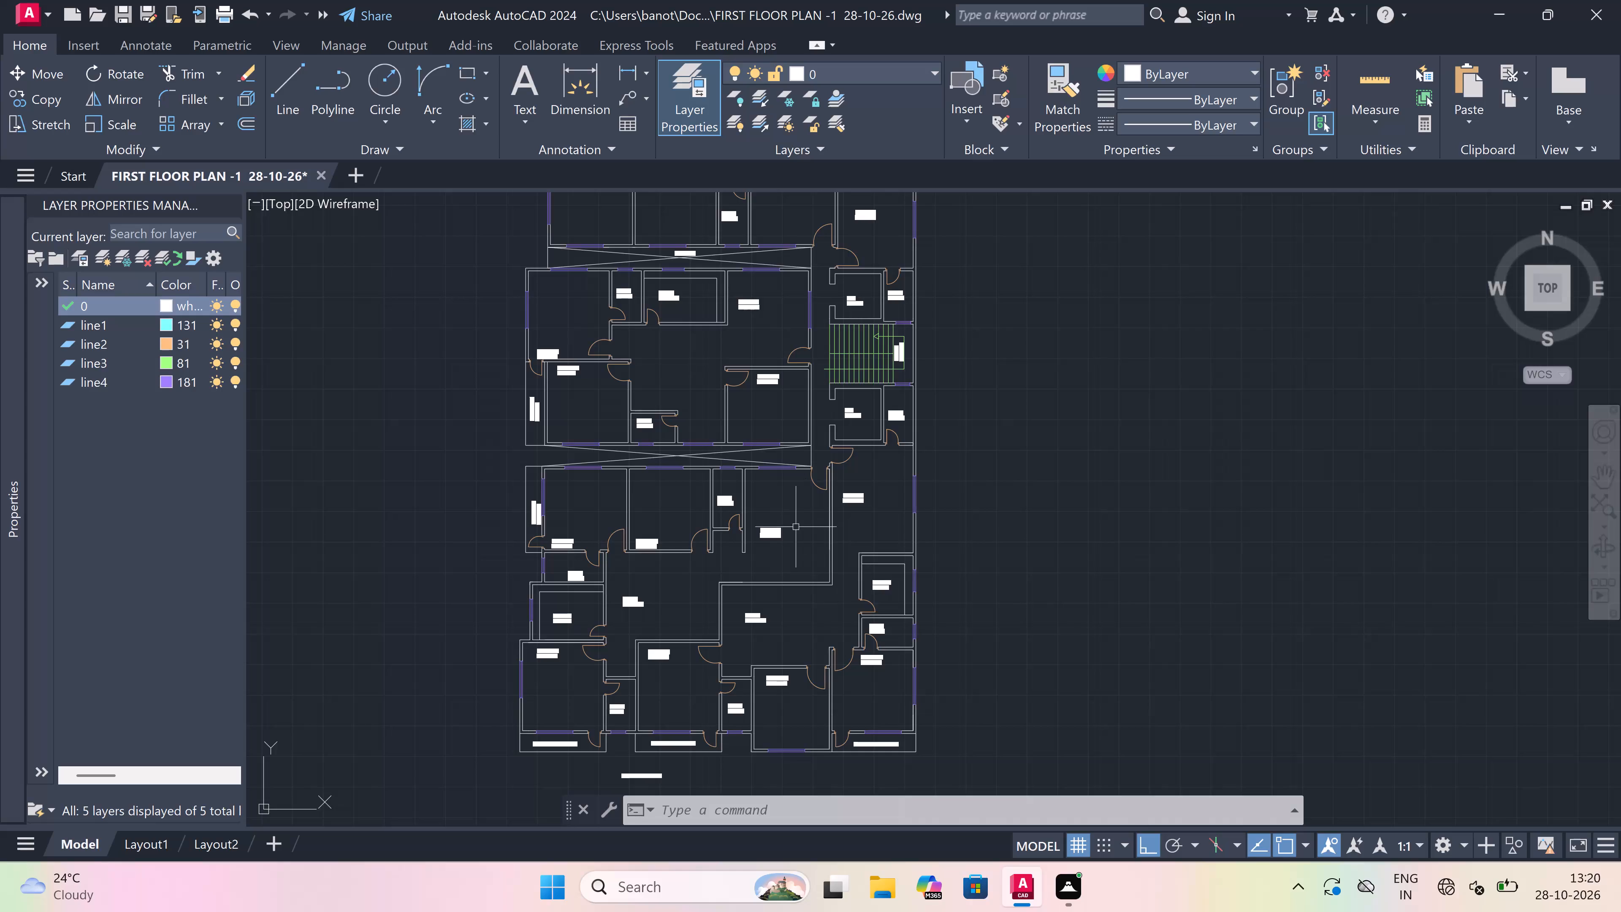
pyautogui.scroll(-2, 742, 431)
pyautogui.scroll(1, 653, 272)
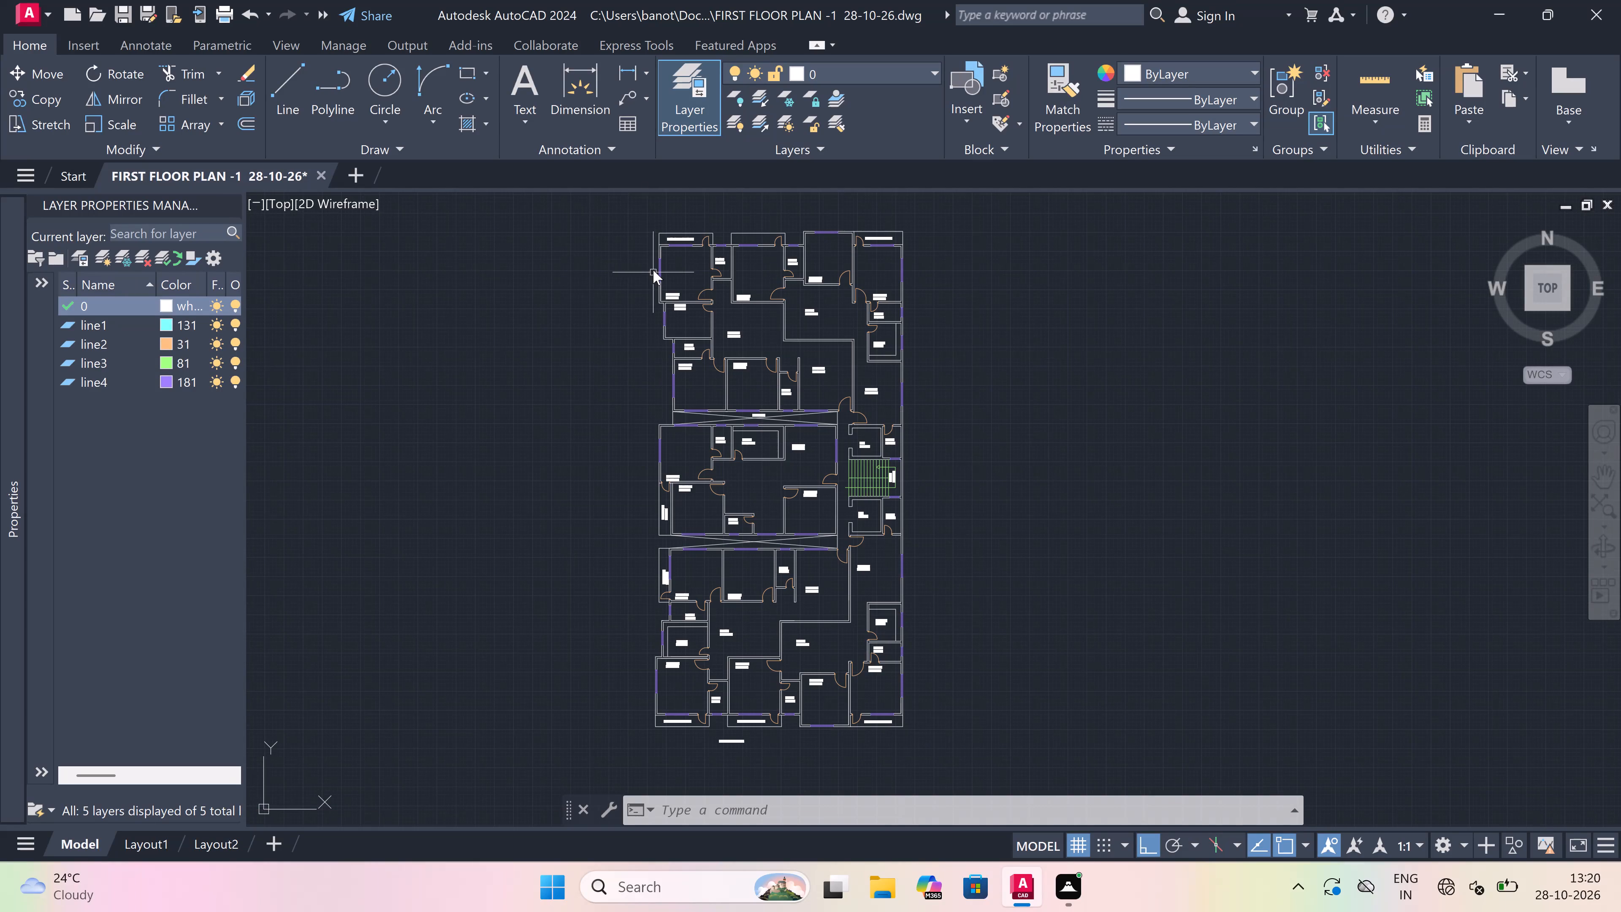
pyautogui.scroll(-2, 691, 256)
pyautogui.scroll(4, 696, 218)
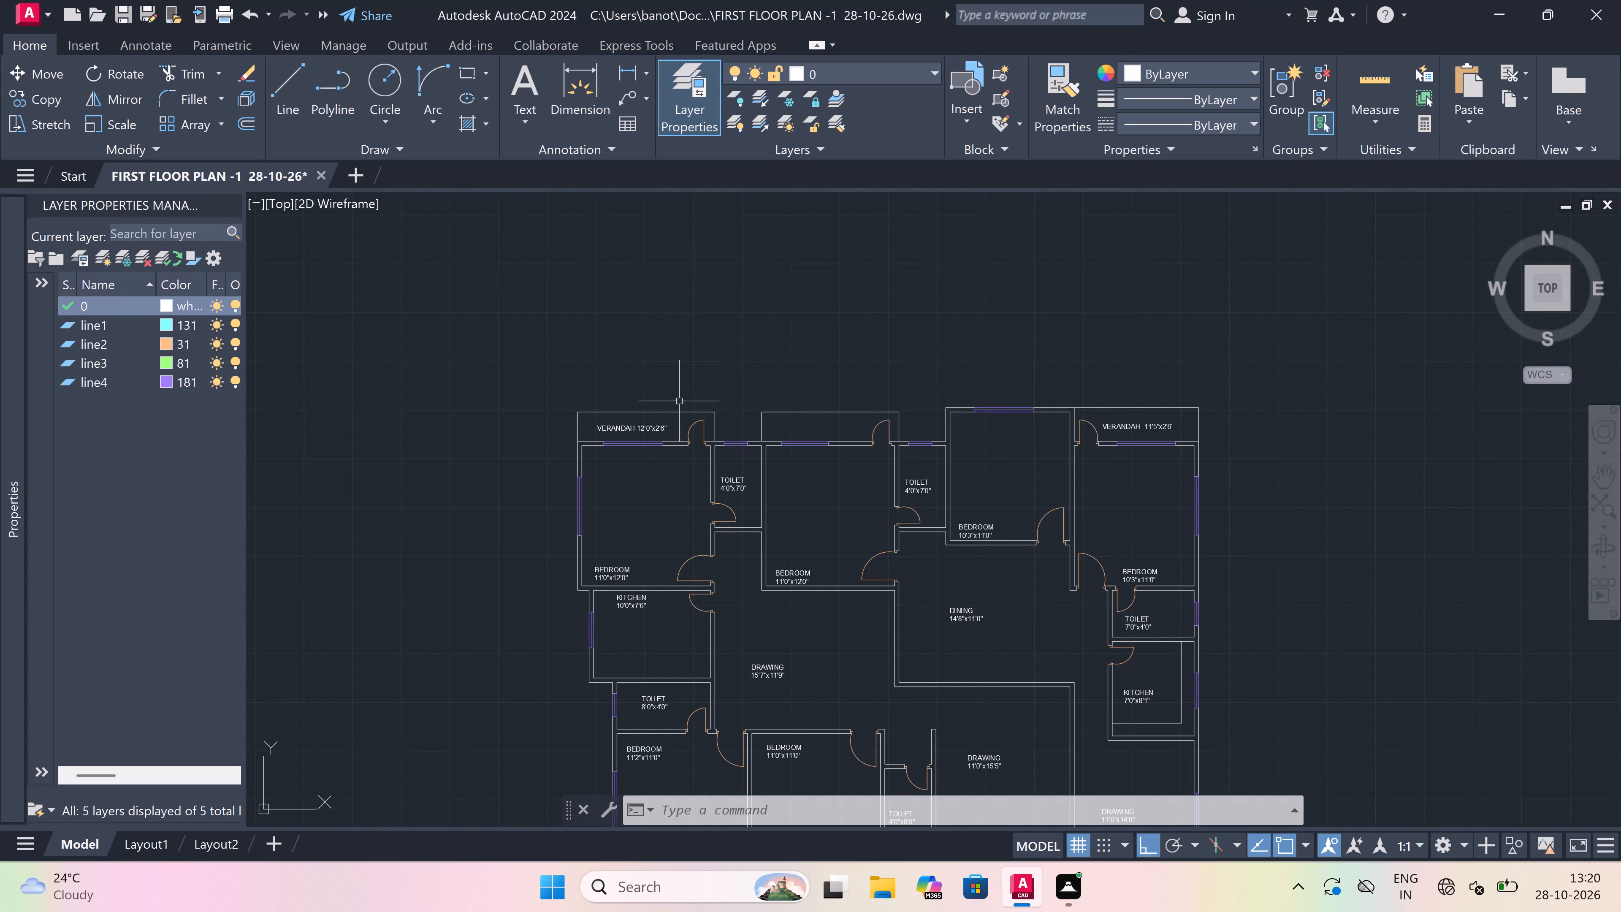
pyautogui.scroll(2, 597, 427)
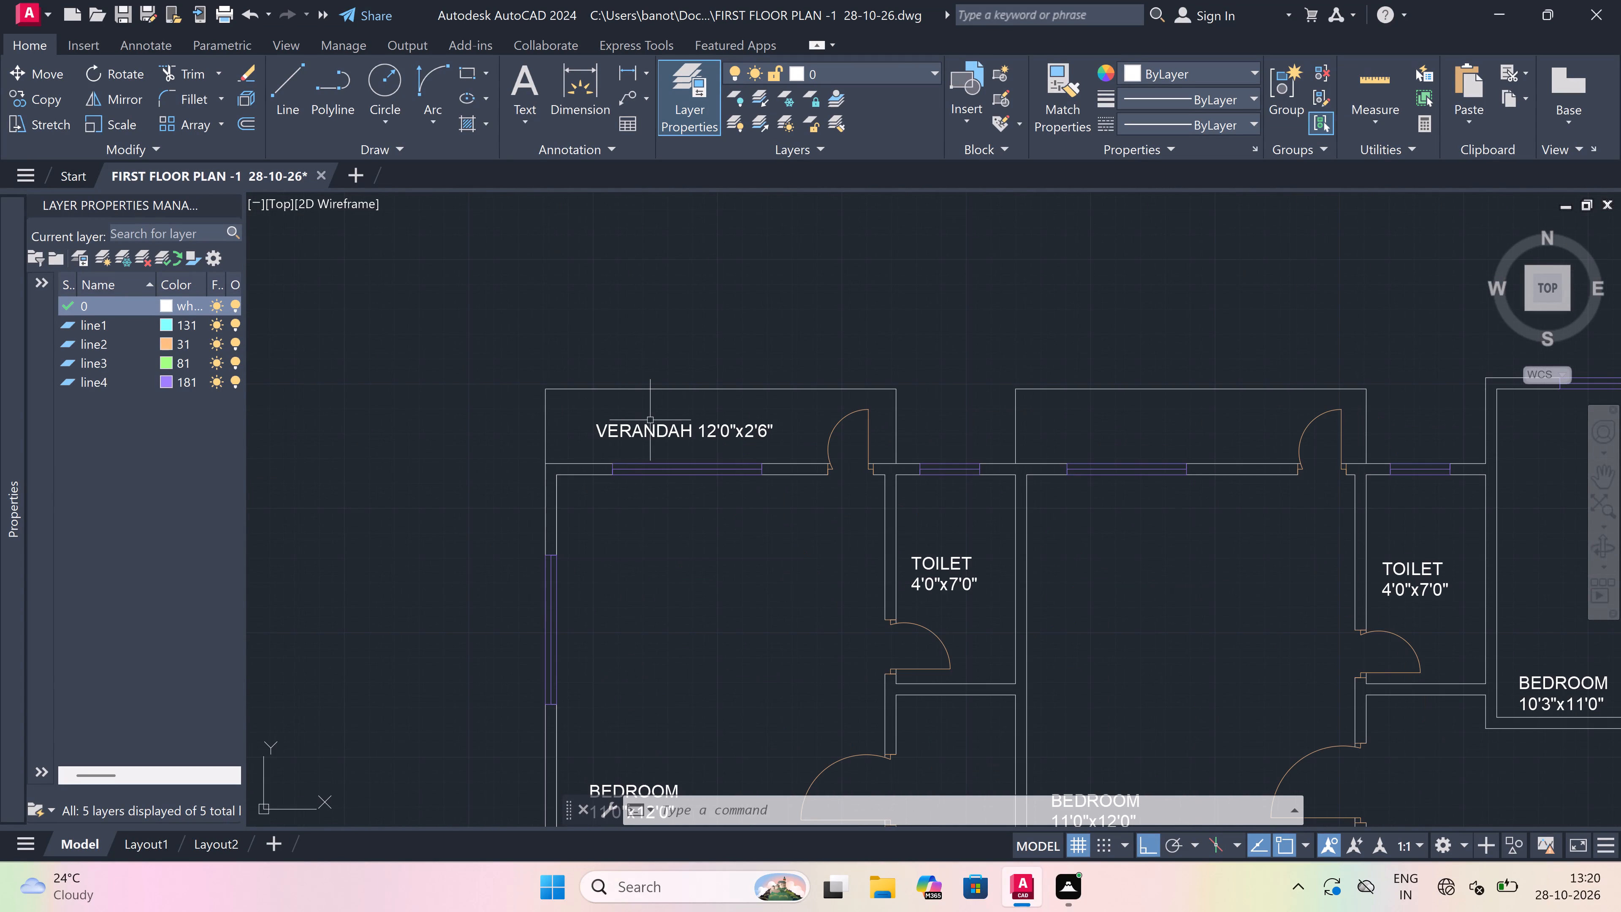
pyautogui.click(650, 420)
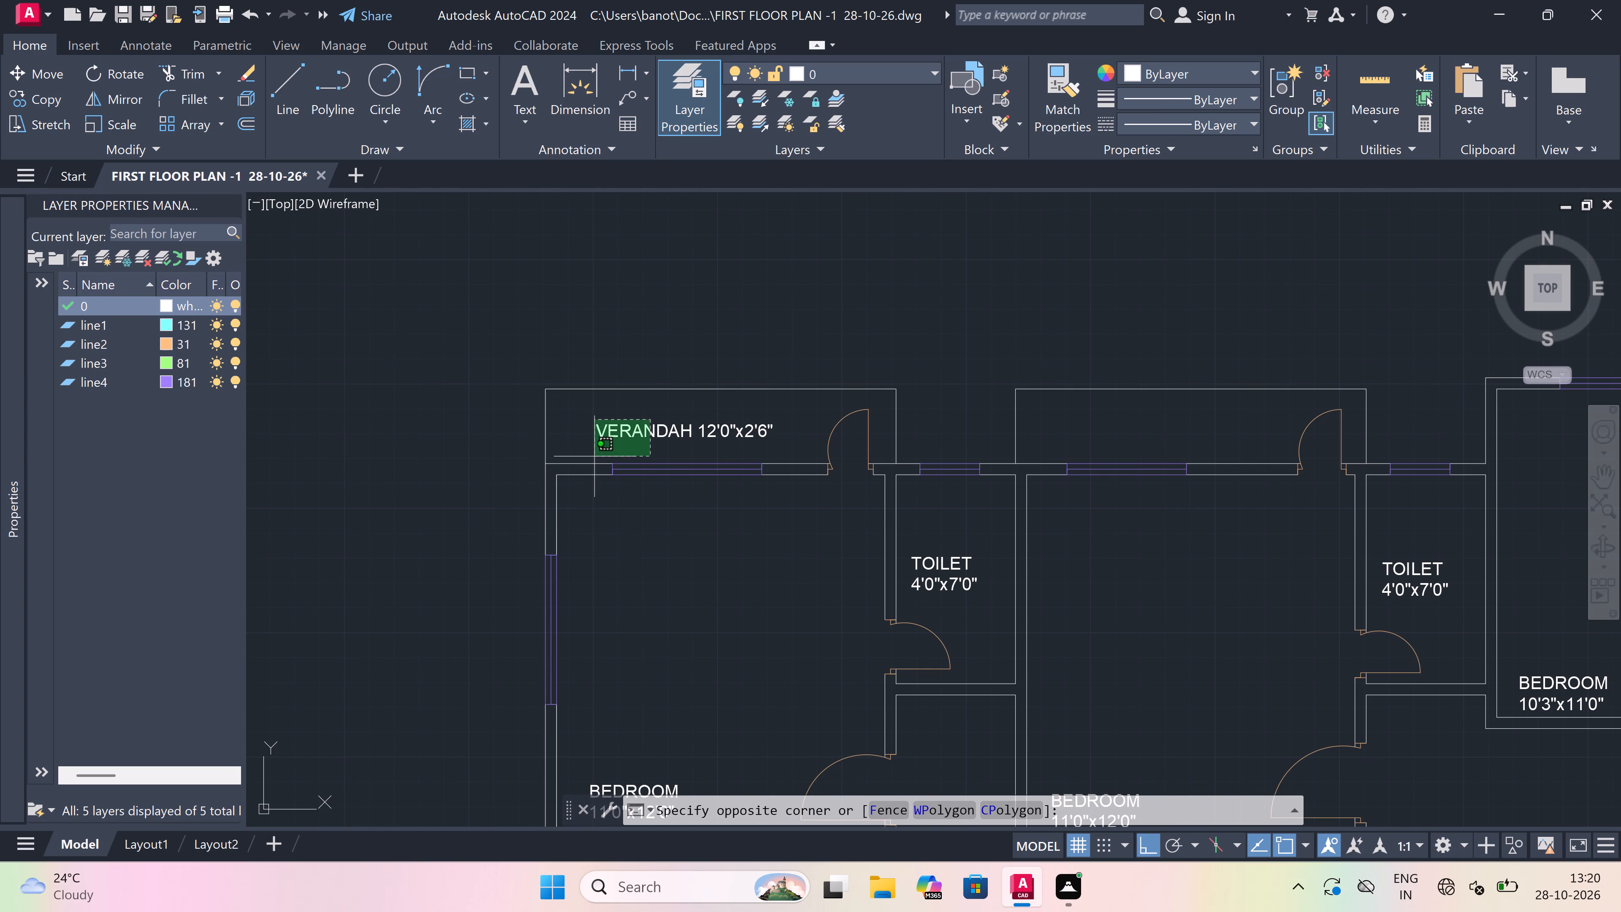
pyautogui.click(594, 450)
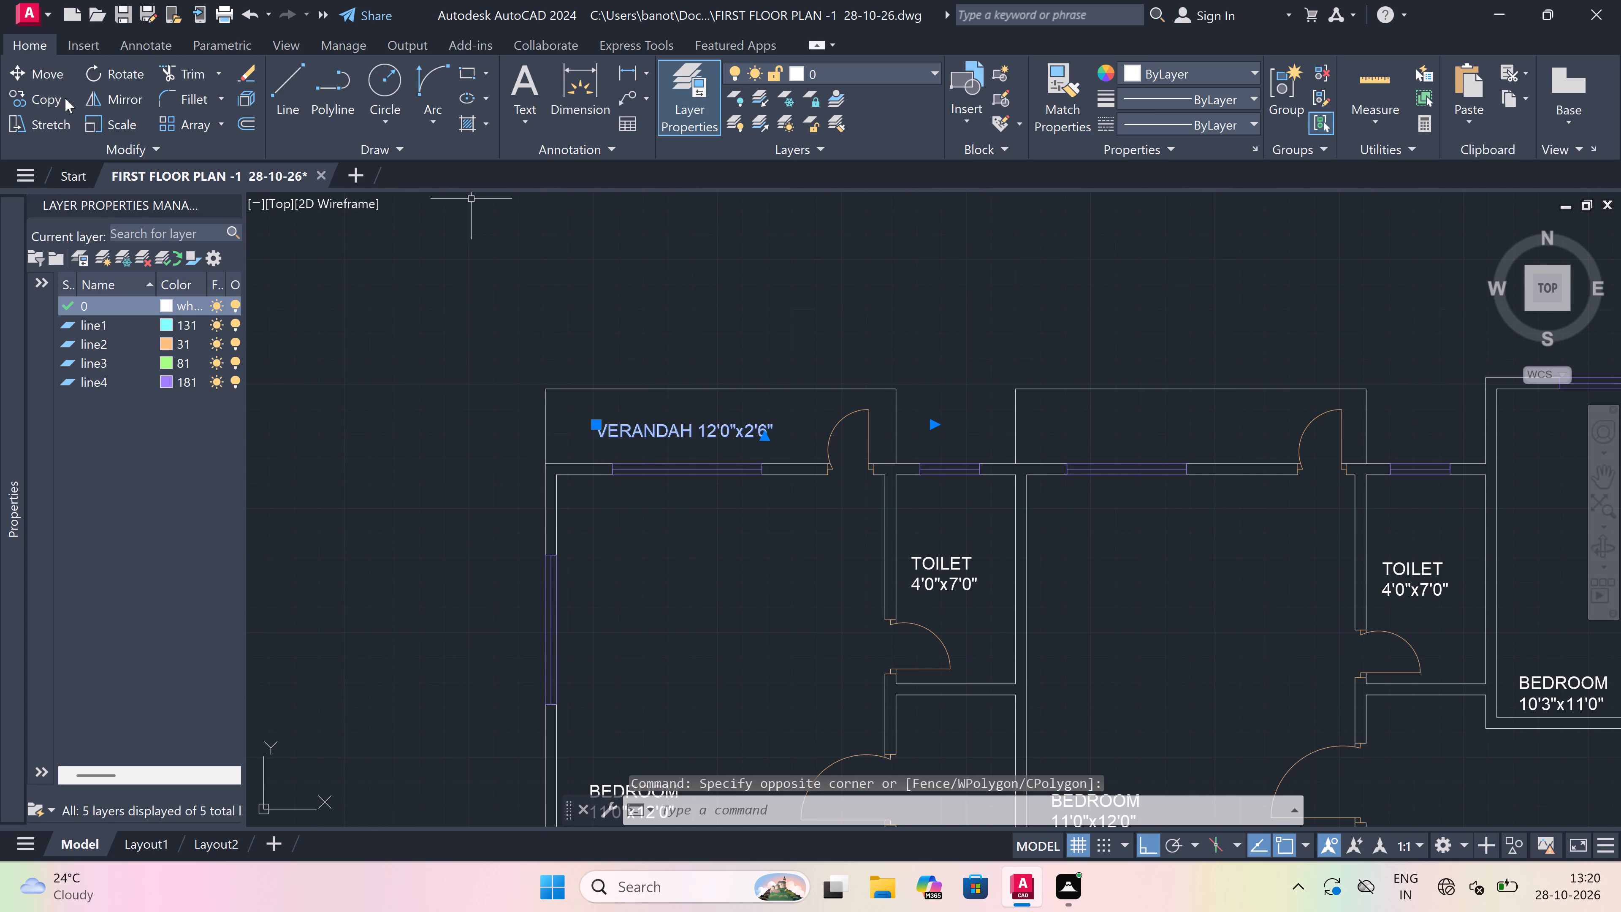
pyautogui.click(43, 97)
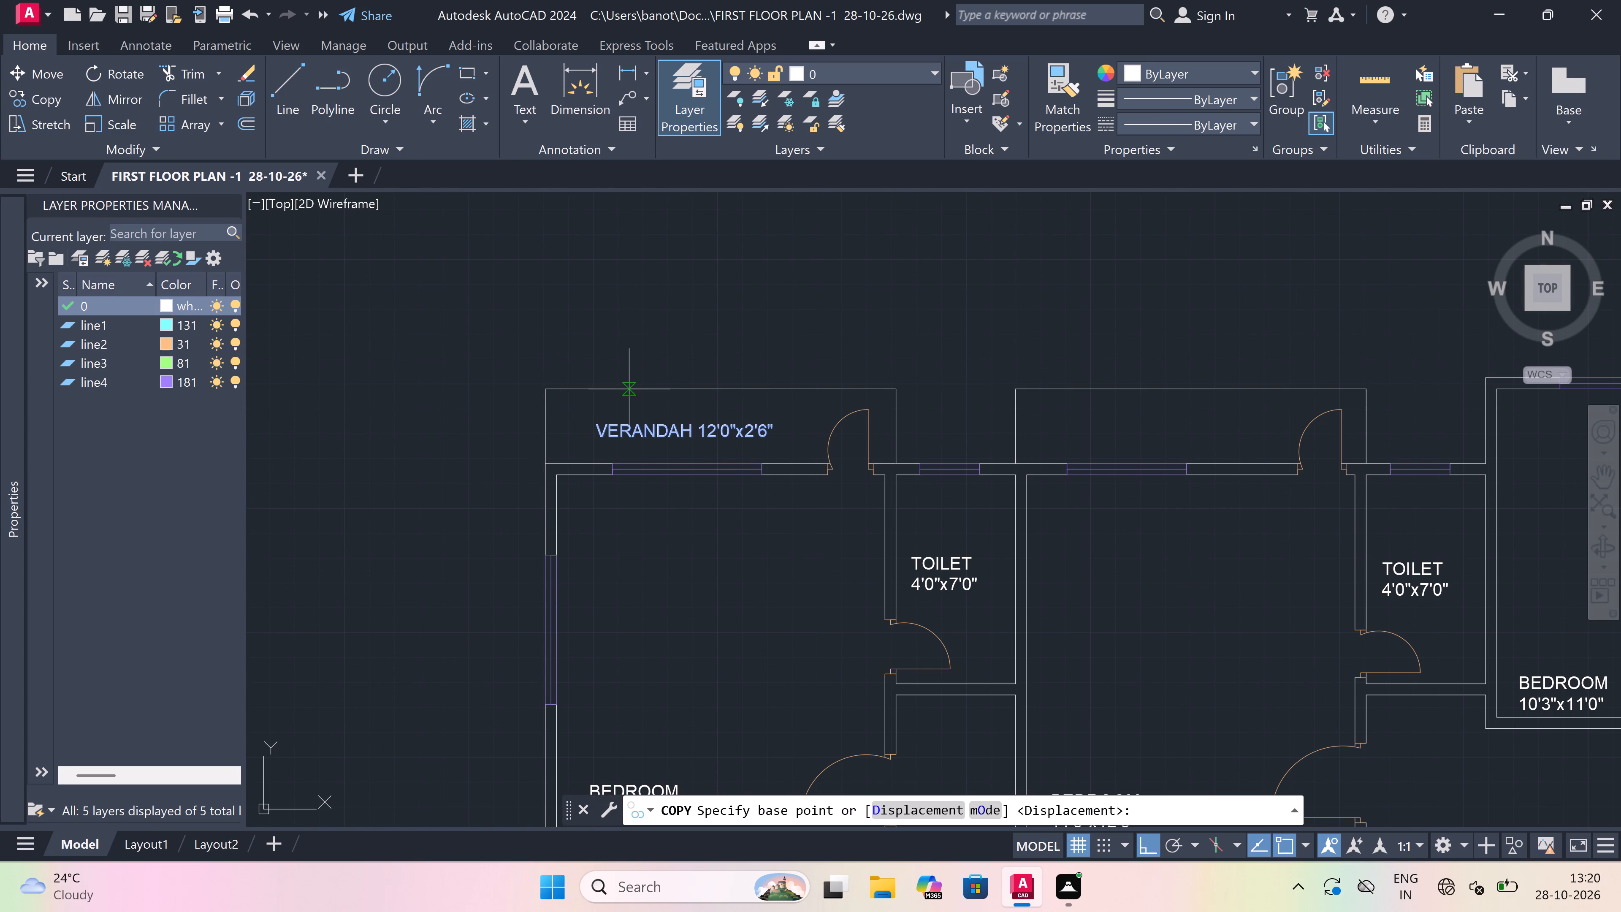
pyautogui.click(651, 419)
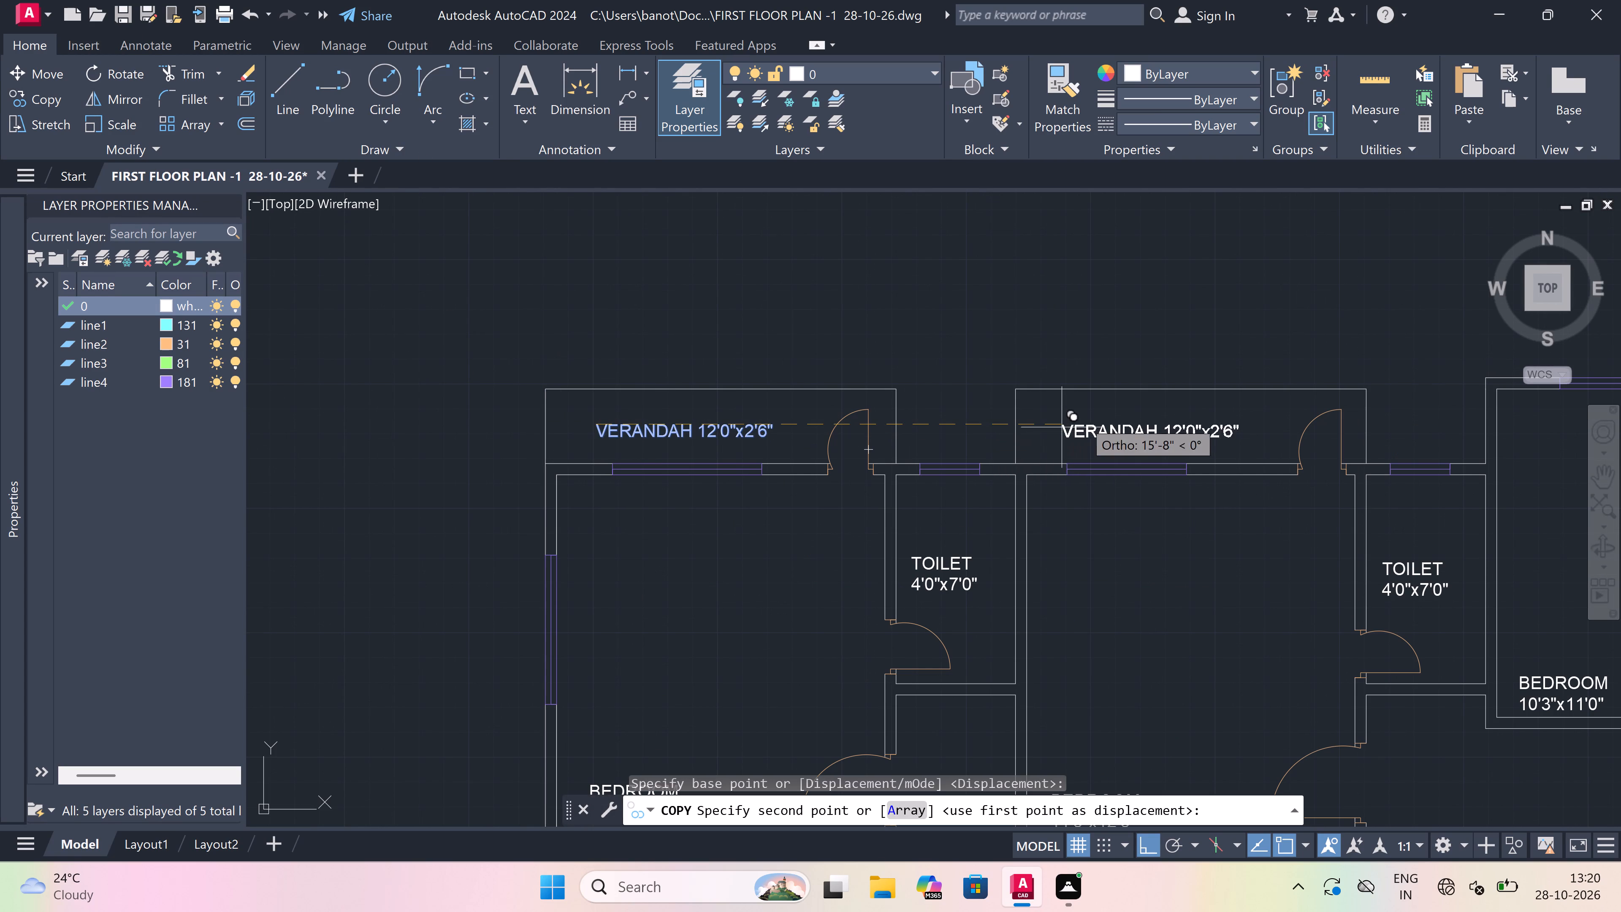
pyautogui.moveTo(1098, 418); pyautogui.dragTo(1070, 418)
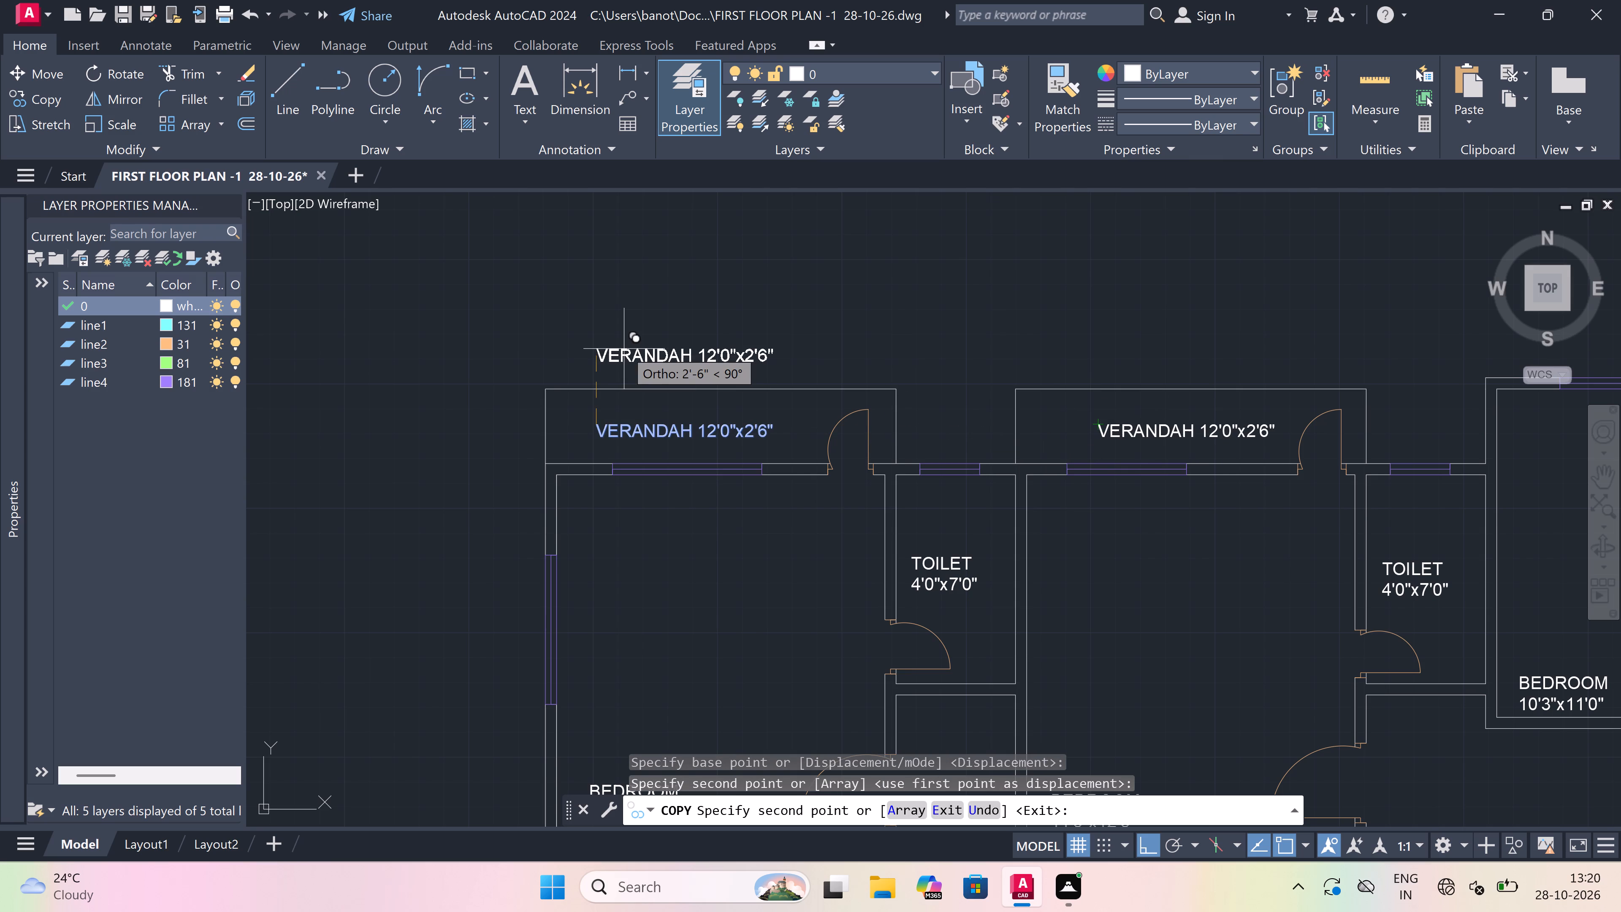
pyautogui.press('Escape')
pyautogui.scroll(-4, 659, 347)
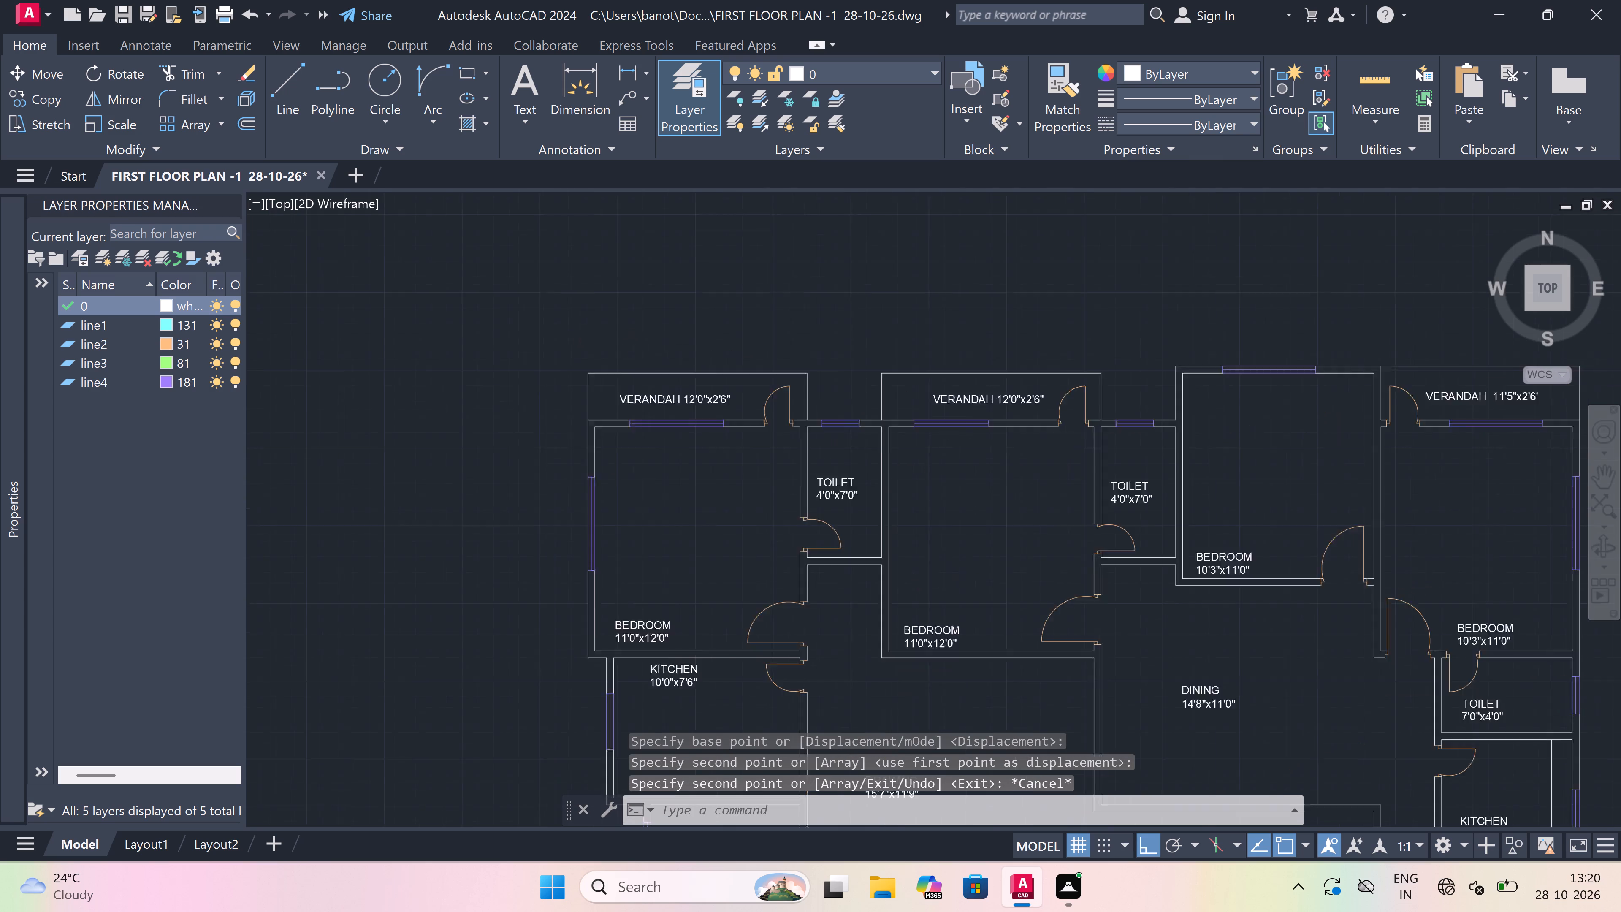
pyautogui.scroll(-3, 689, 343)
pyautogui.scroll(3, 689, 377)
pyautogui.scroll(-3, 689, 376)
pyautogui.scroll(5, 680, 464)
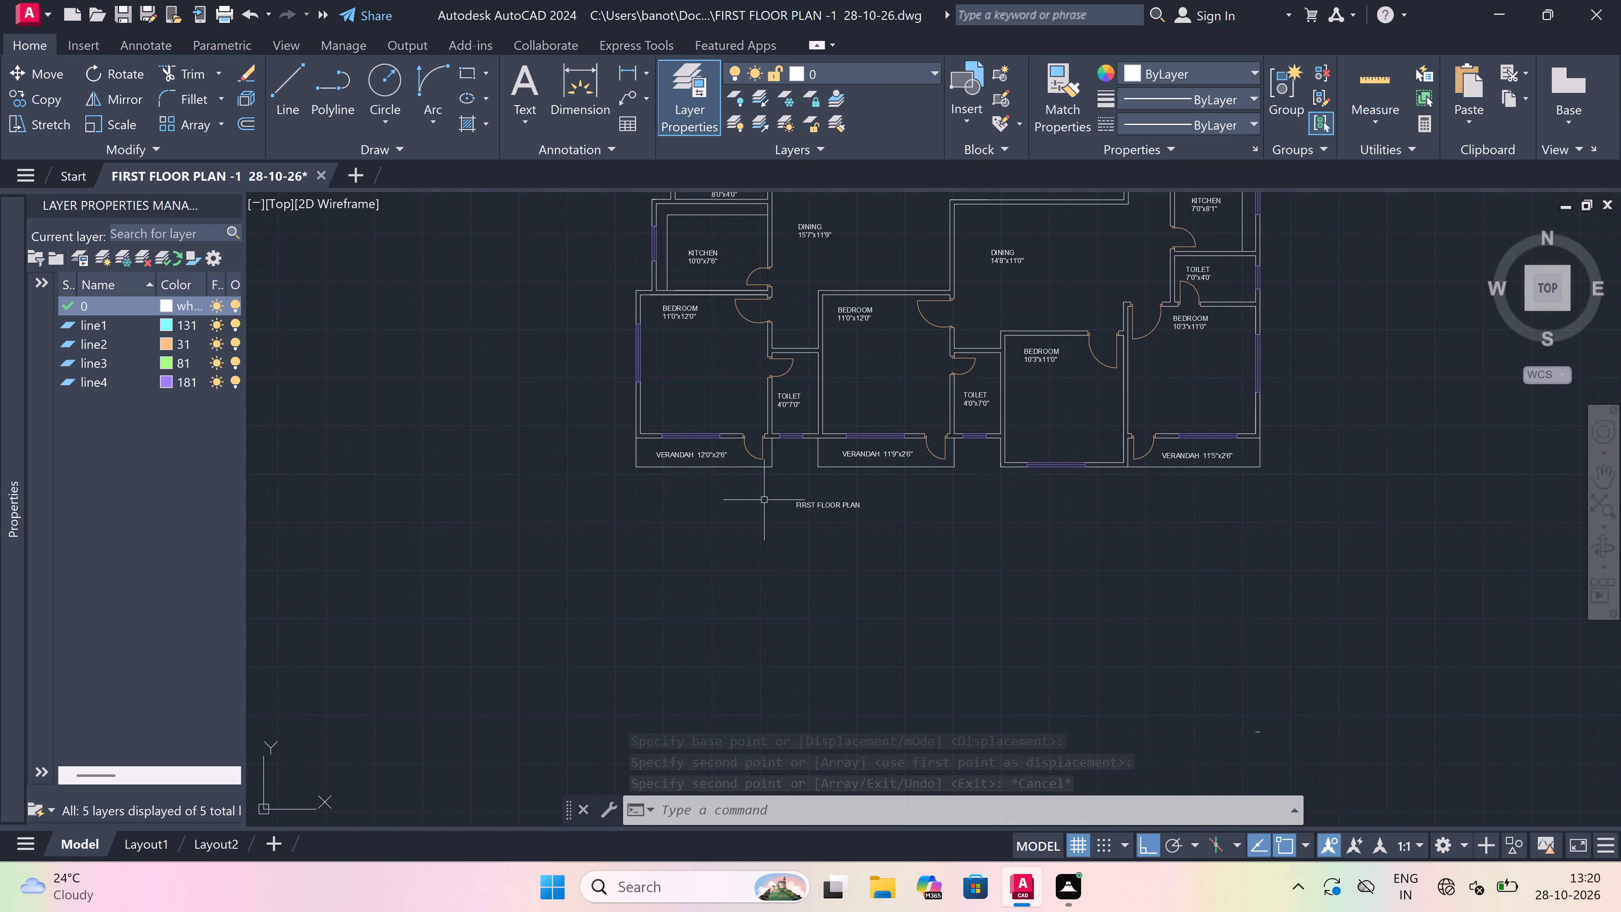
# Set the text height of the FIRST FLOOR PLAN title below the plan to 1'.
pyautogui.scroll(1, 786, 495)
pyautogui.moveTo(911, 511); pyautogui.dragTo(879, 519)
pyautogui.click(697, 562)
pyautogui.rightClick(537, 538)
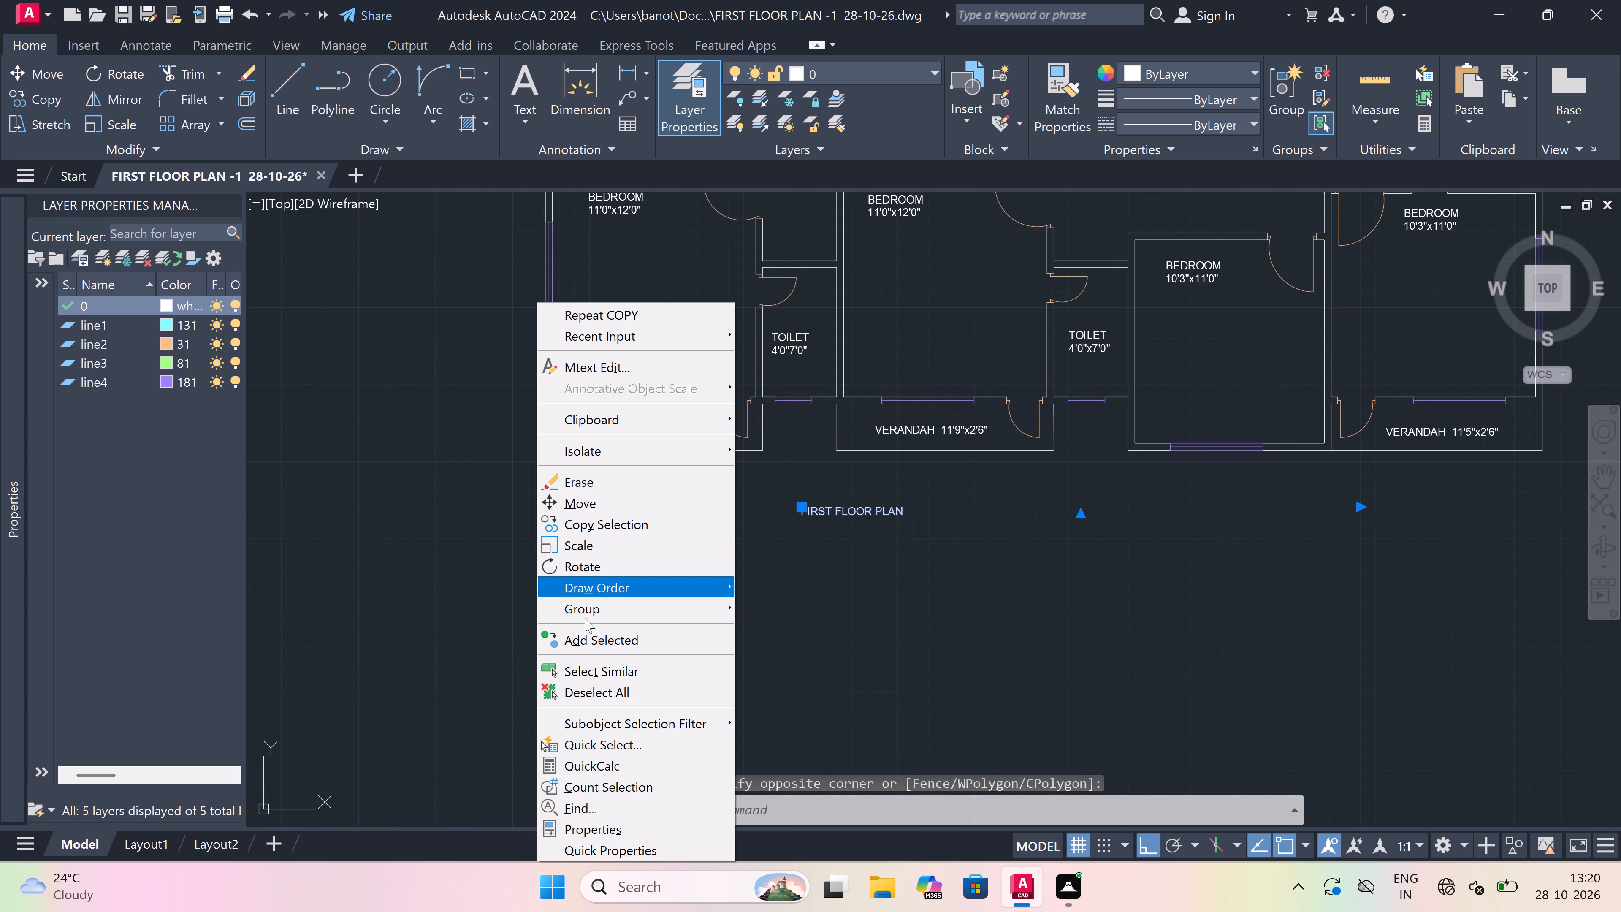
pyautogui.click(575, 825)
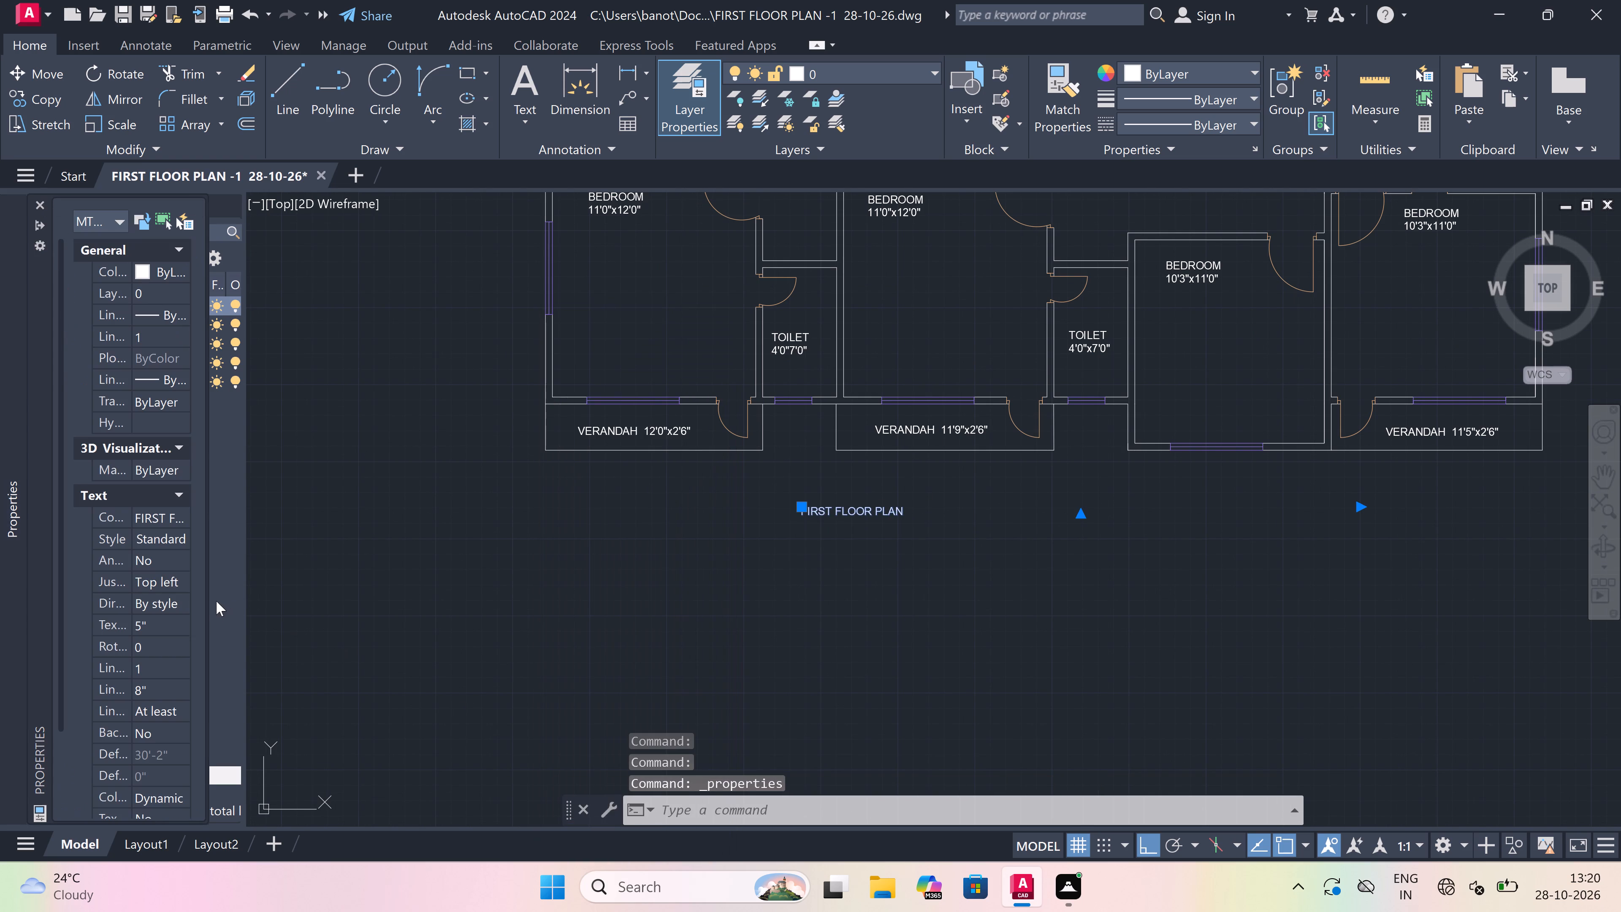
pyautogui.click(165, 622)
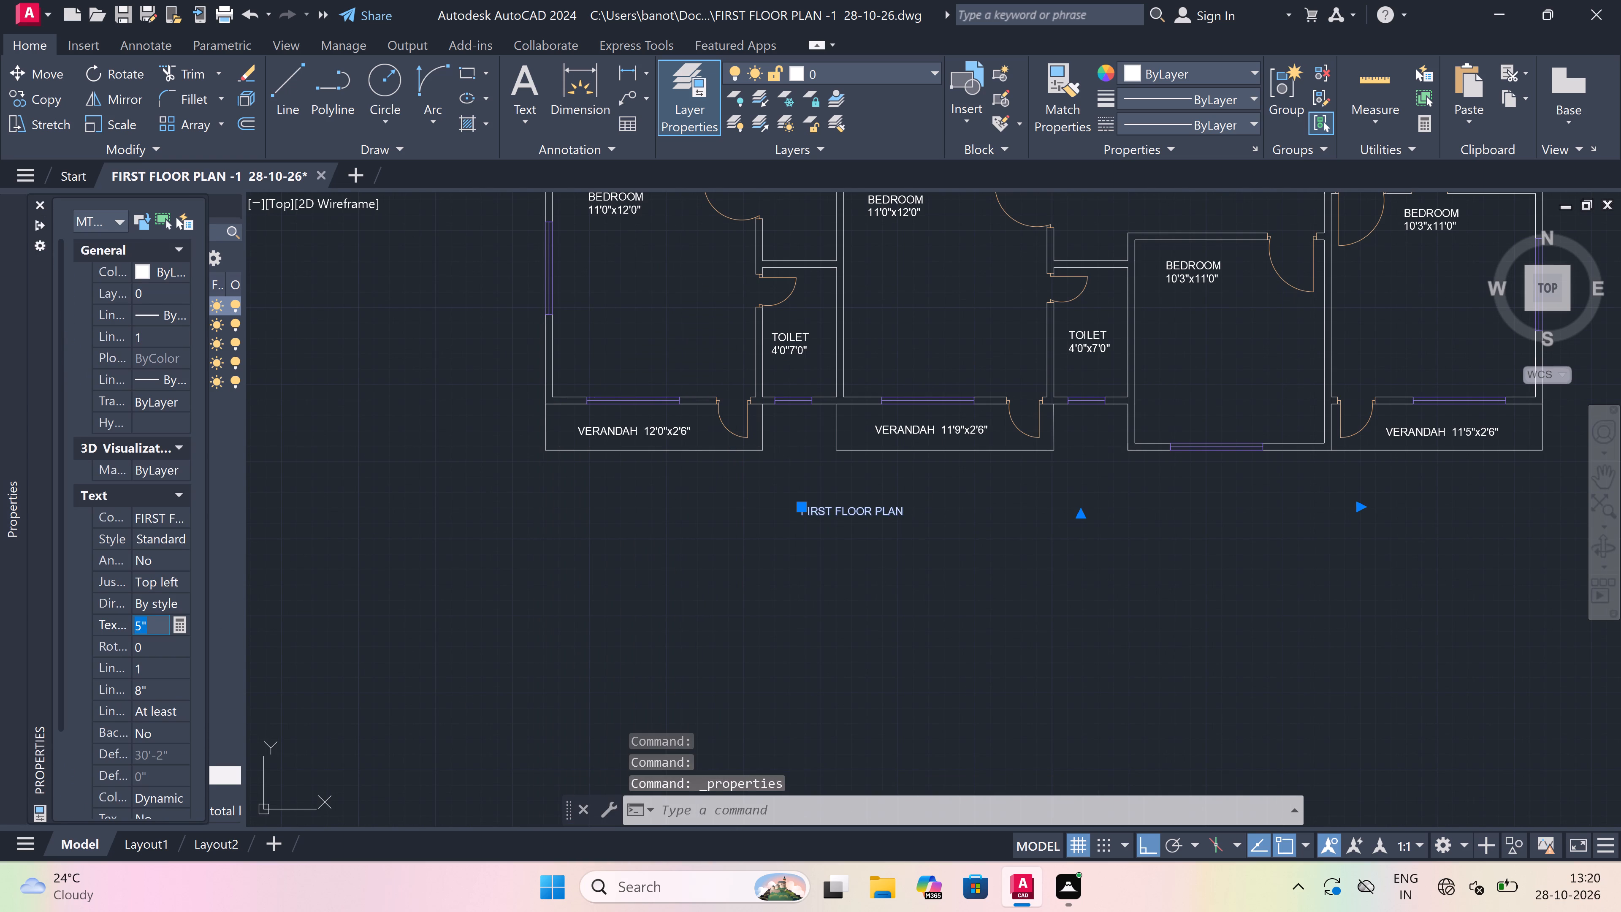
pyautogui.press('BackSpace')
pyautogui.write("1'")
pyautogui.click(576, 643)
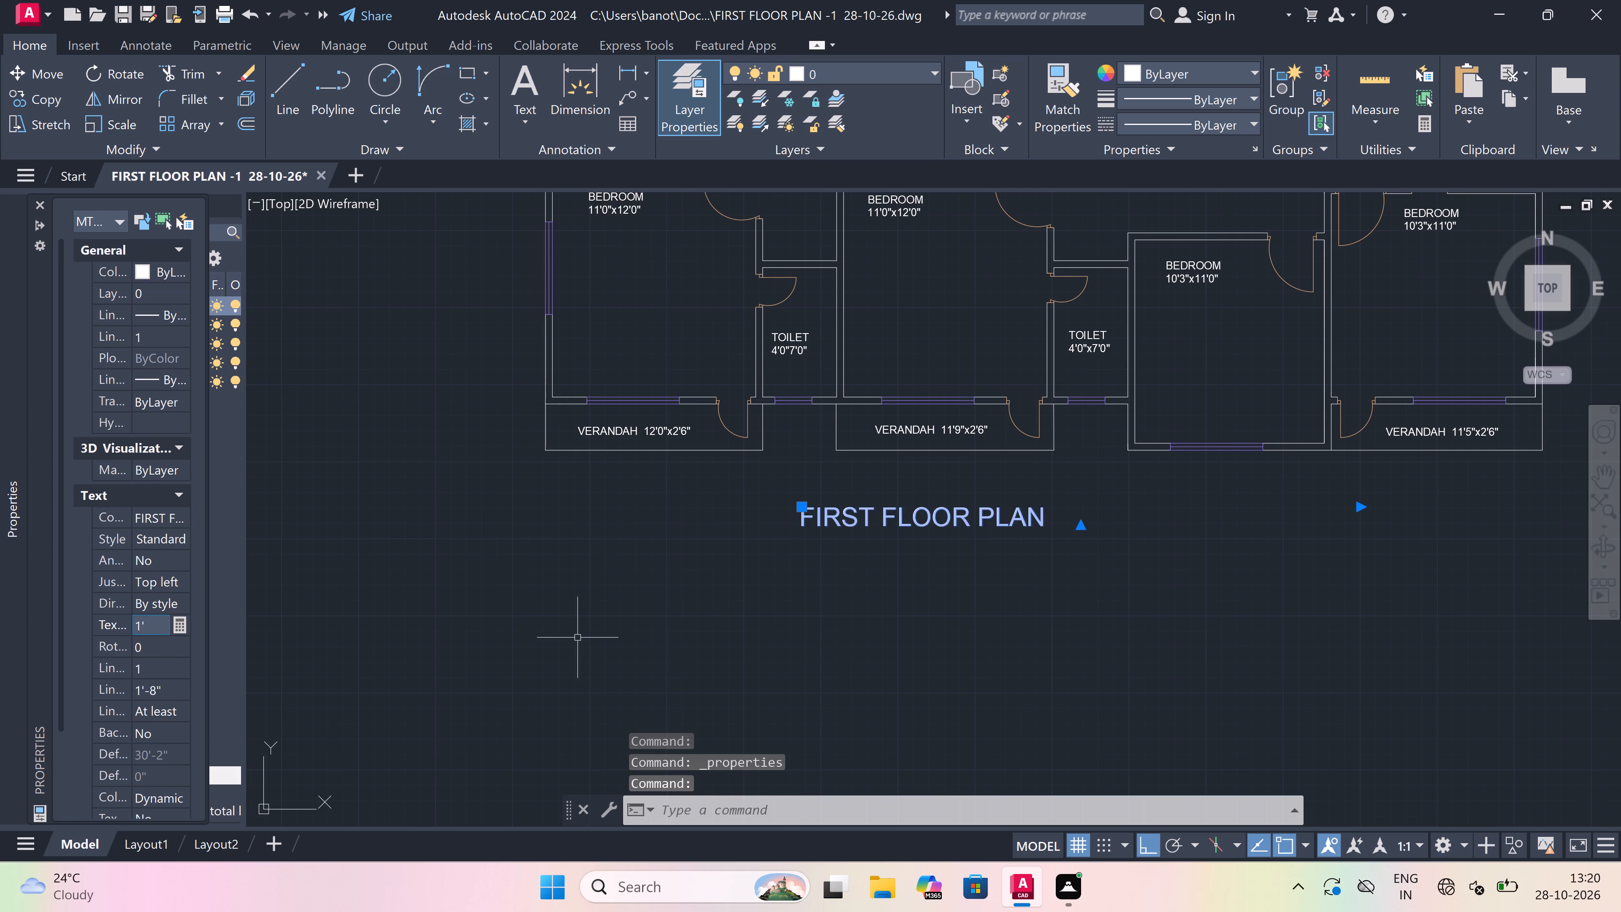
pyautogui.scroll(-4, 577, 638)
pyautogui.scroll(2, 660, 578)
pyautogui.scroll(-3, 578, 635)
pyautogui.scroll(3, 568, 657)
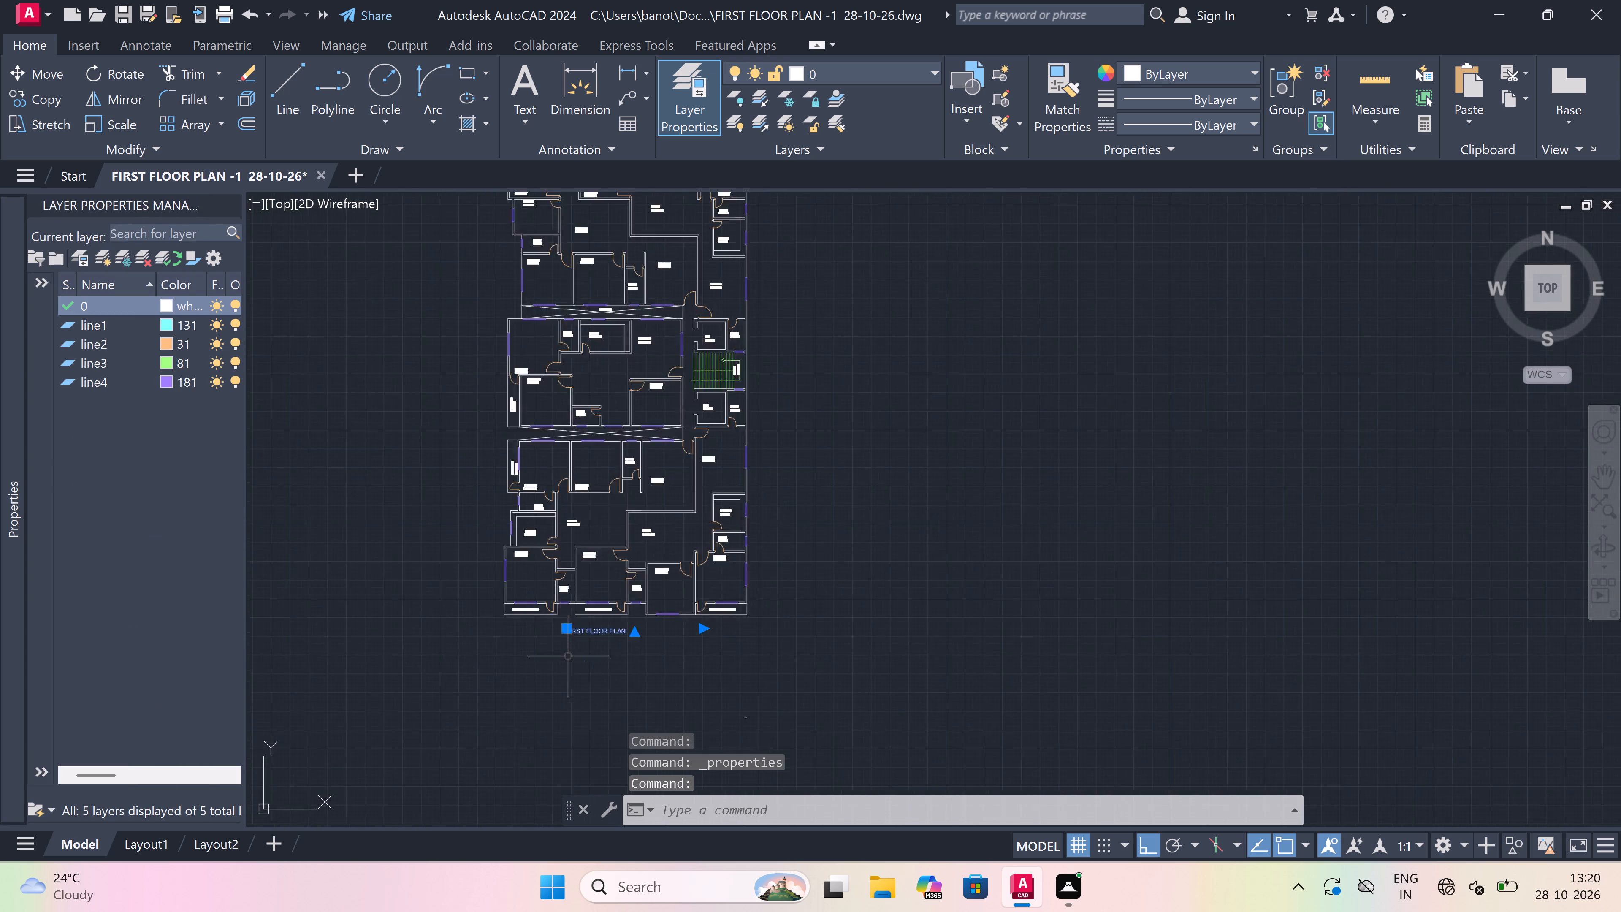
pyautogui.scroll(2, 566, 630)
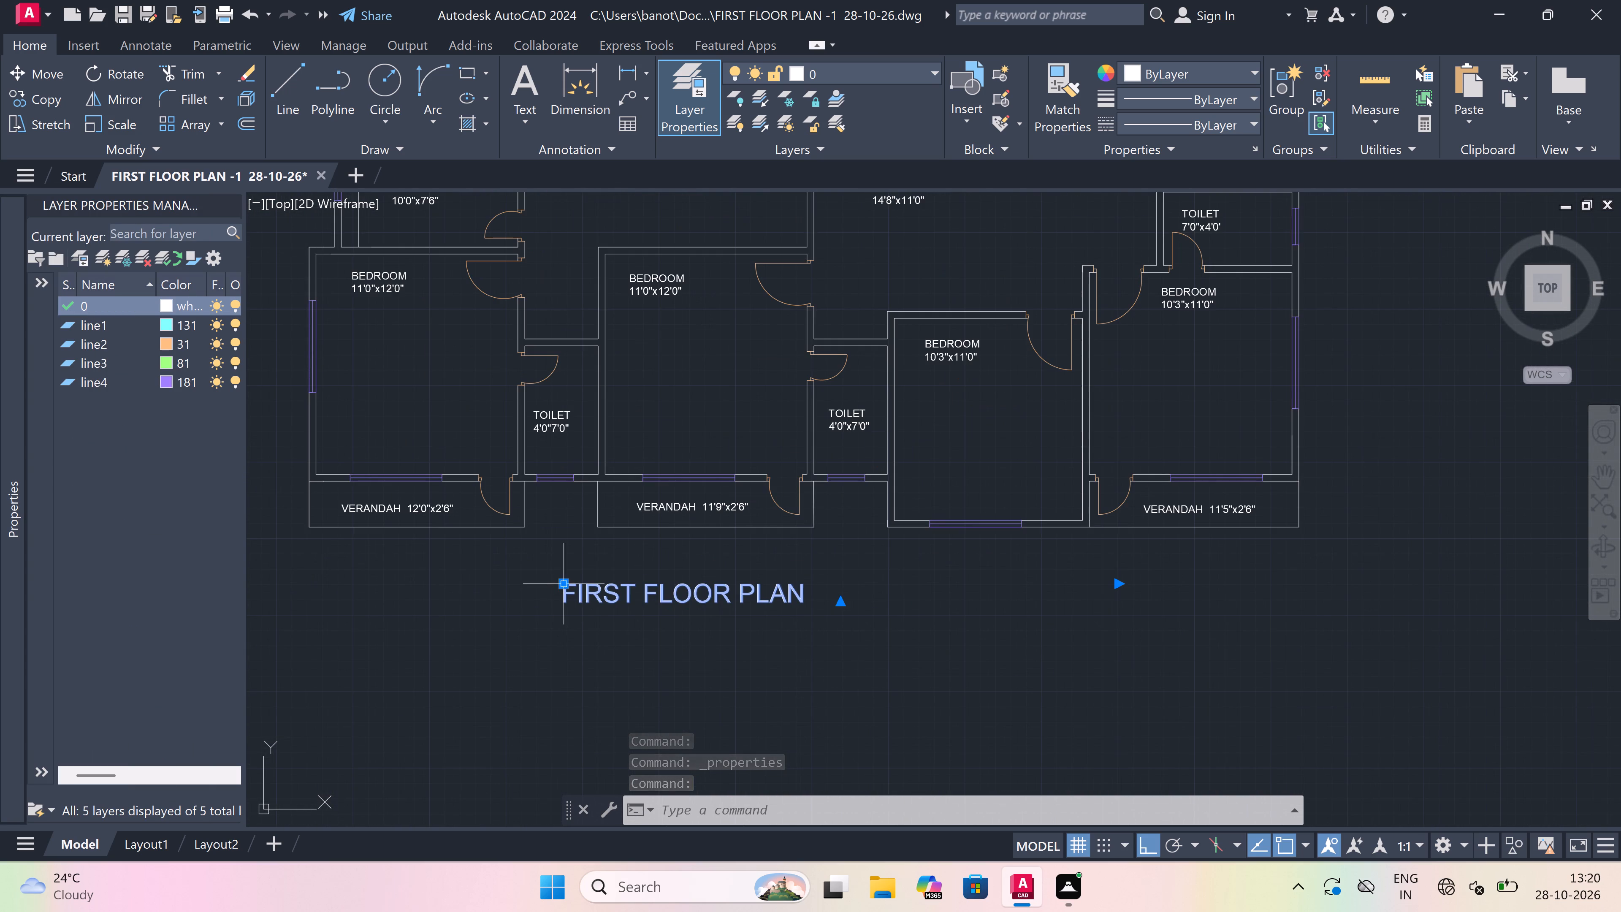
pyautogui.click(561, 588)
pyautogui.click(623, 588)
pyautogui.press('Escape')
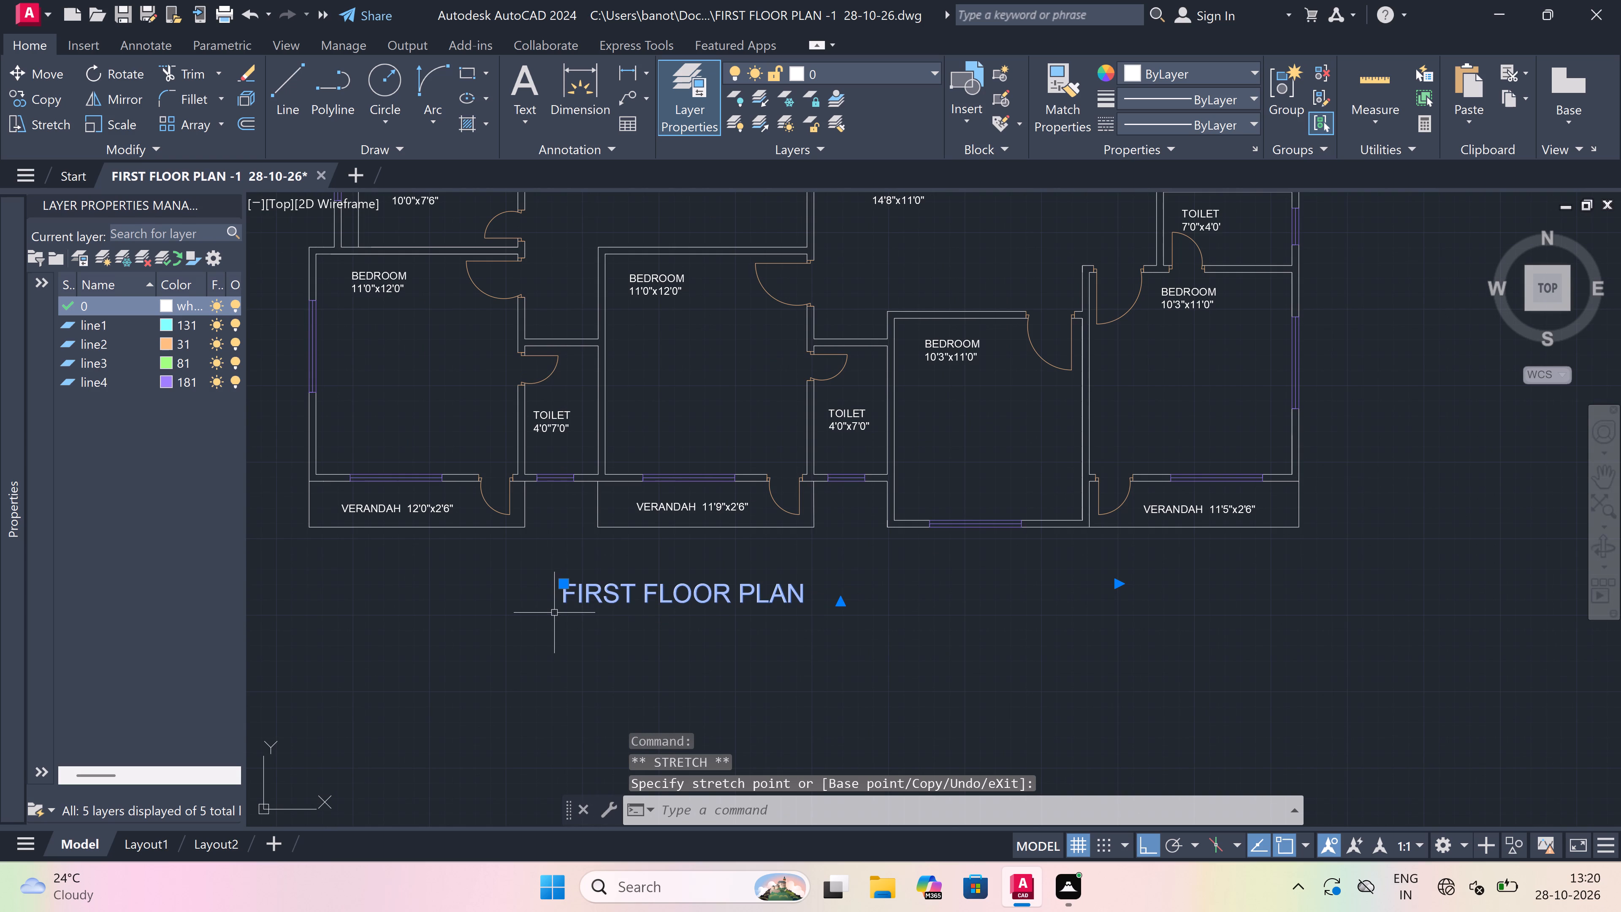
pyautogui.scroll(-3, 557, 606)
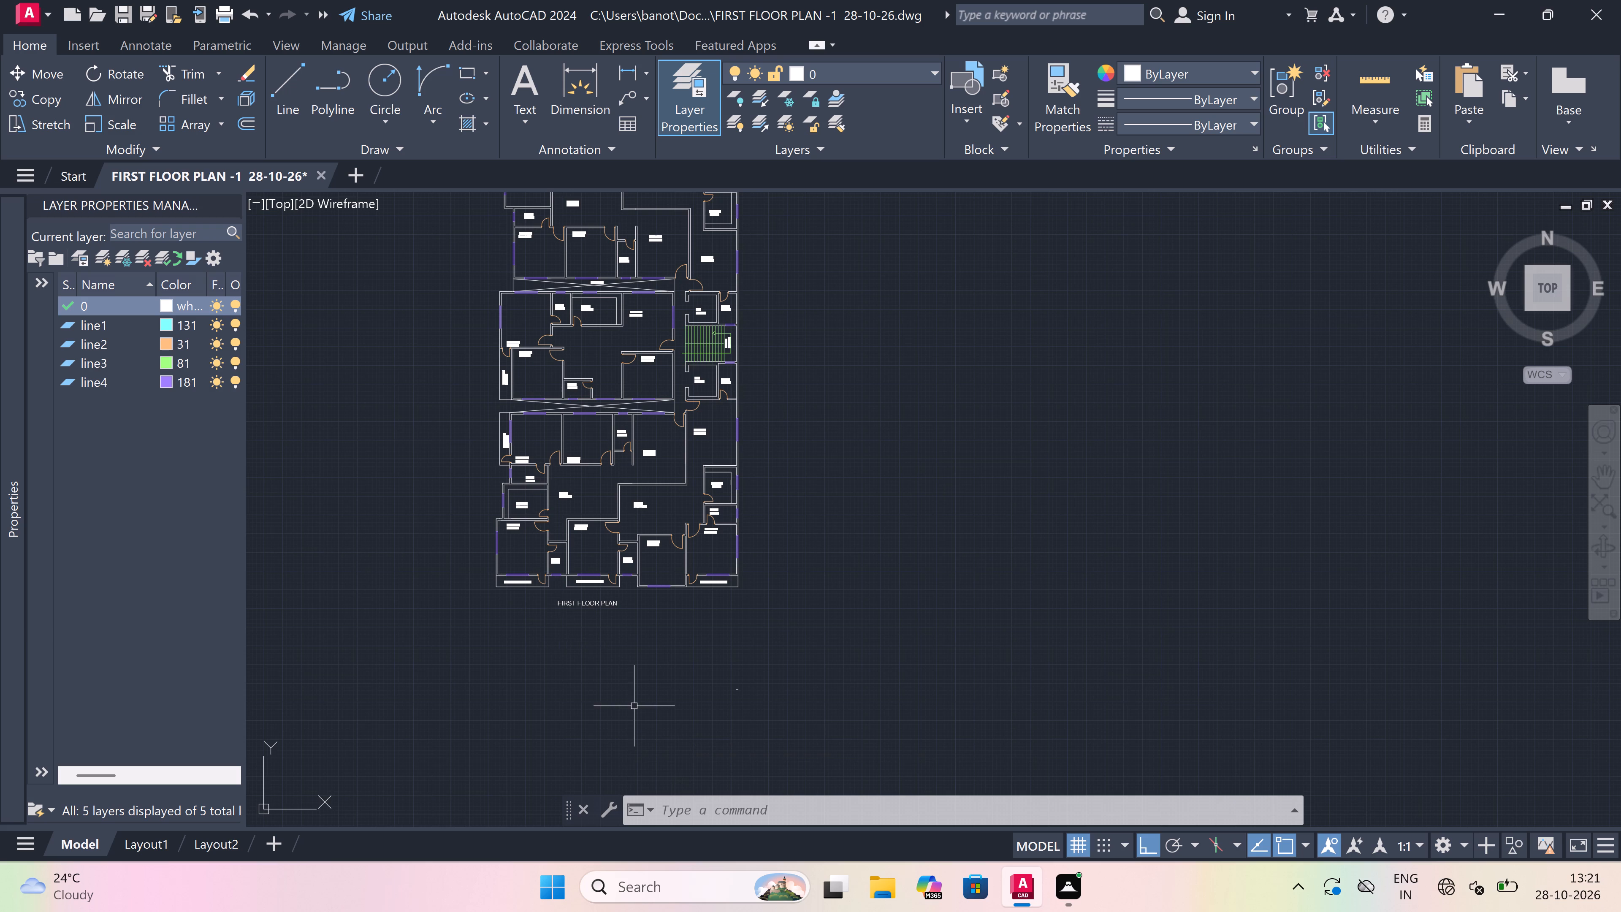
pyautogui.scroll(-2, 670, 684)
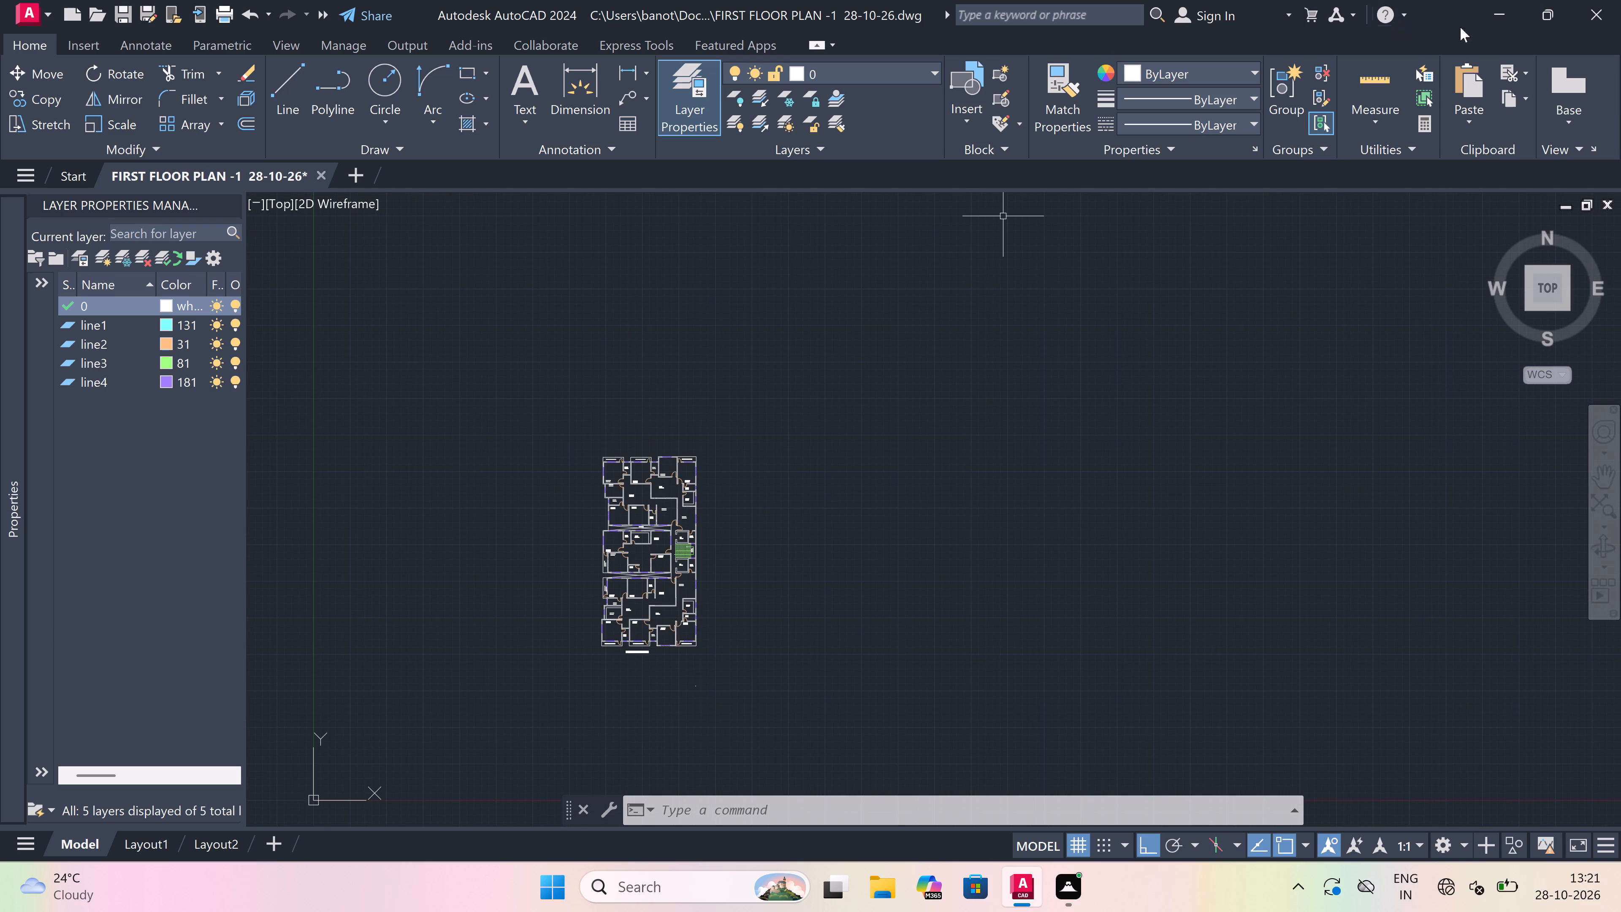
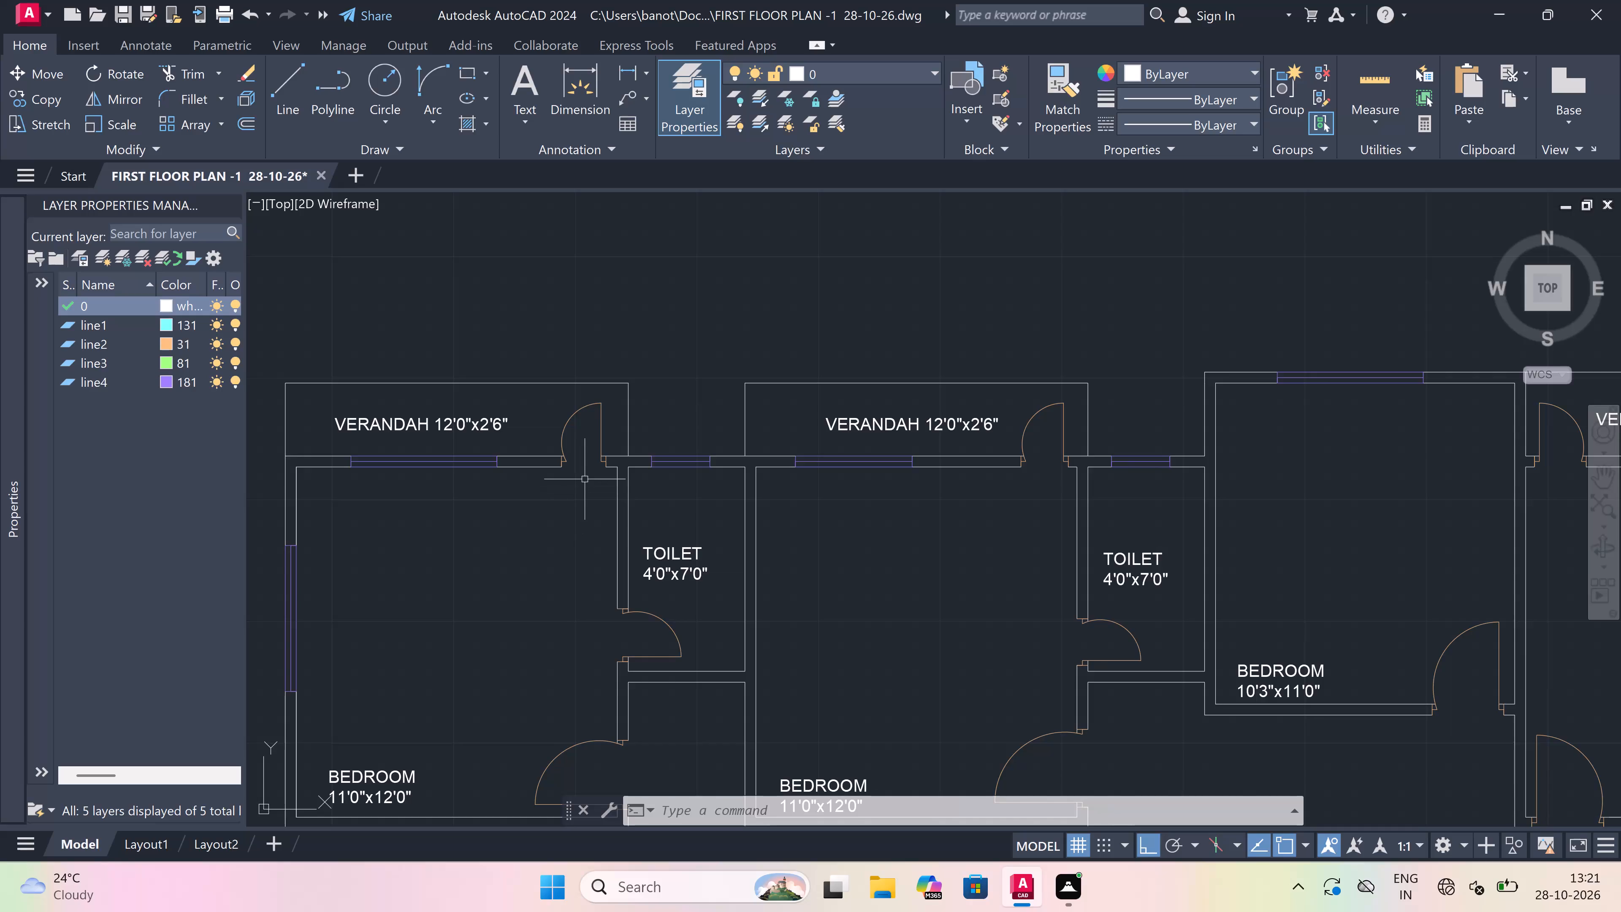
# Hatch the outer corner wall between the upper-left verandah and its 11'0"x12'0" bedroom with ANSI32 in colour 237,238,153.
pyautogui.press('h')
pyautogui.press('space')
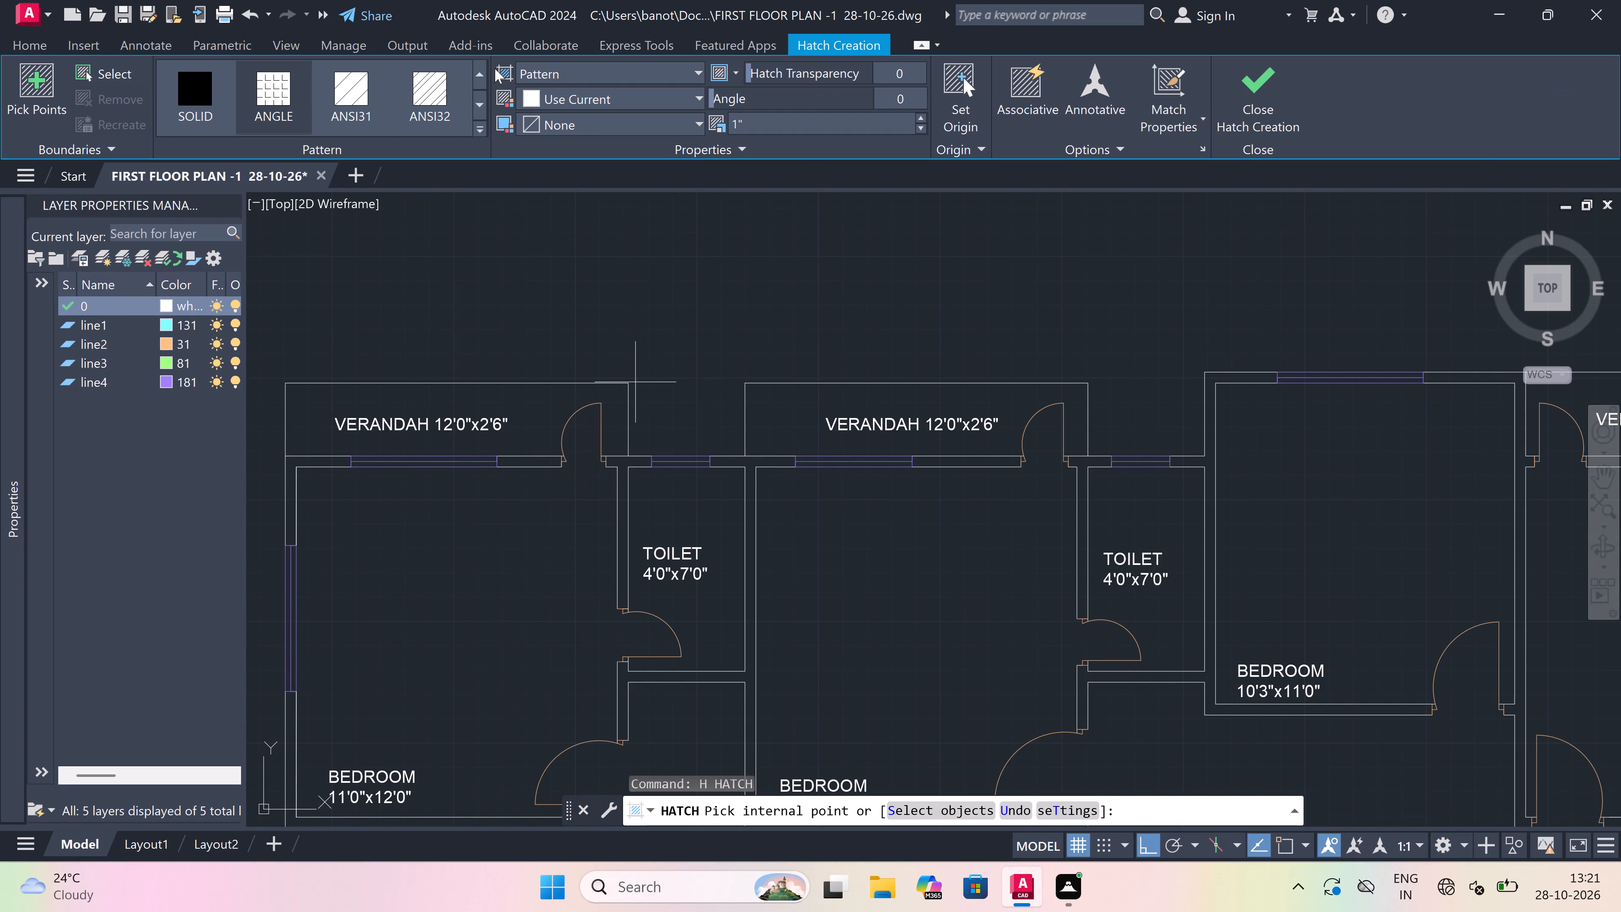
pyautogui.click(423, 79)
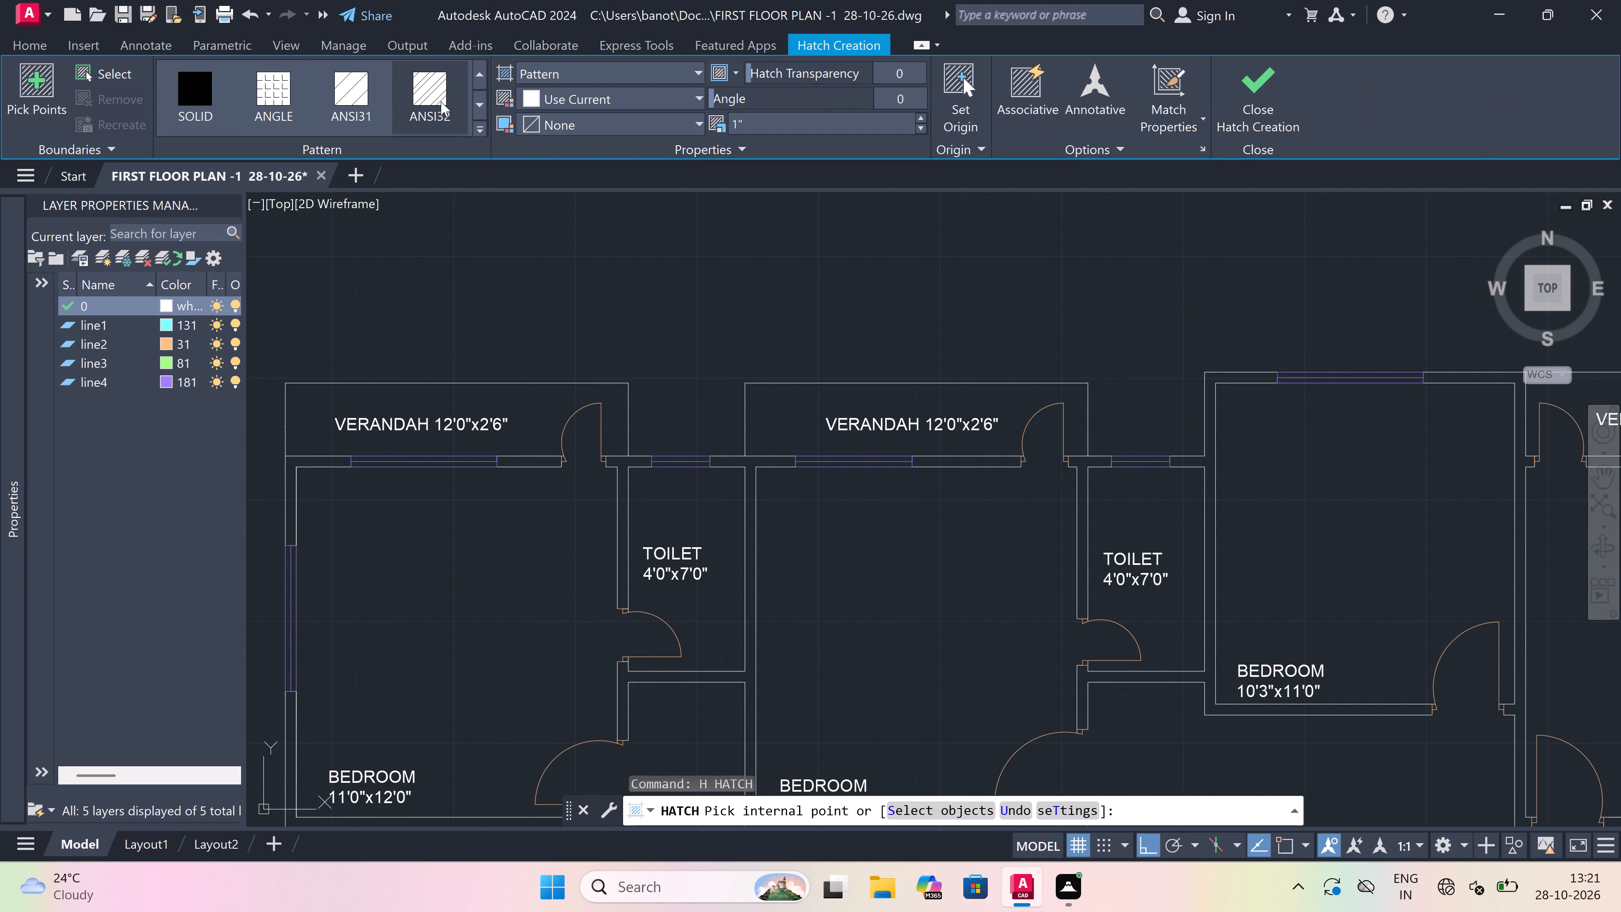
pyautogui.click(436, 89)
pyautogui.click(621, 100)
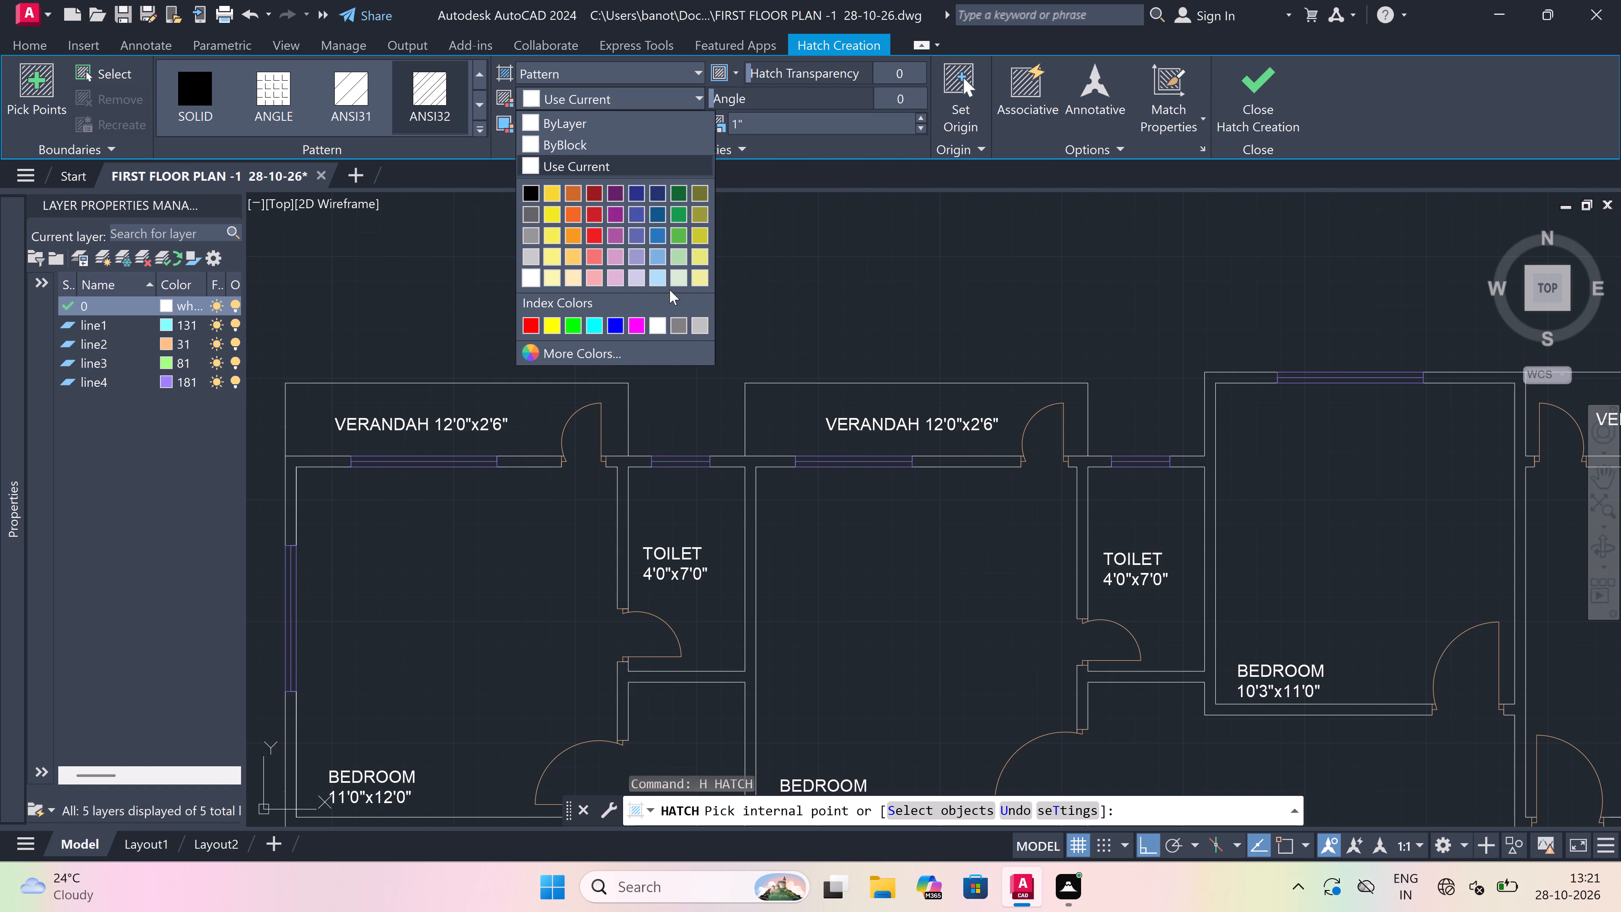
pyautogui.click(696, 283)
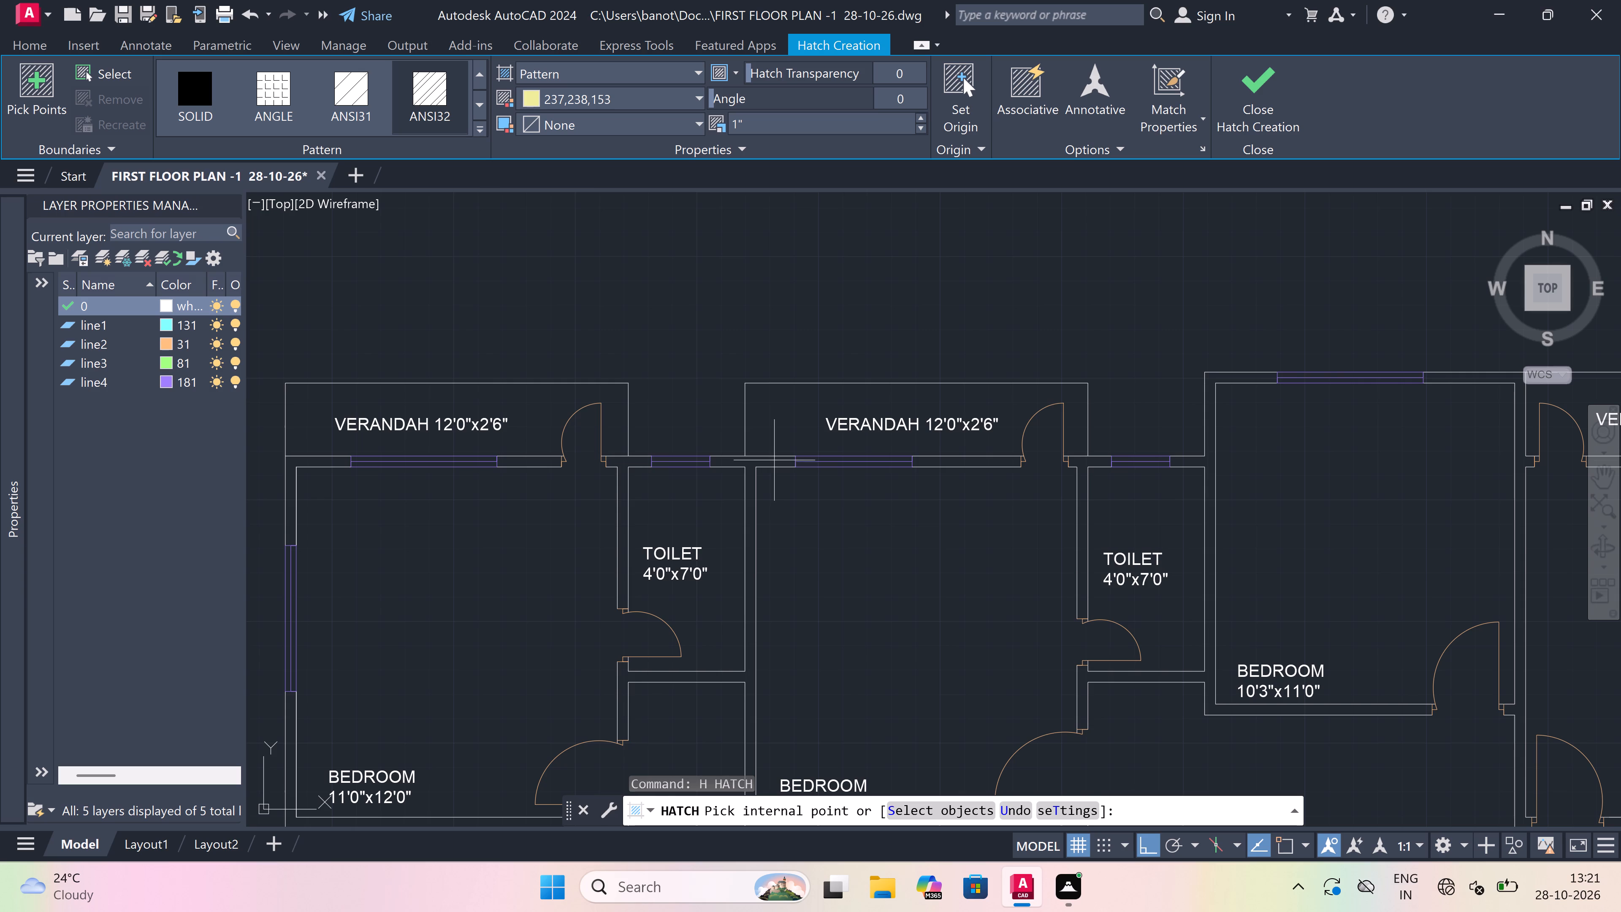
pyautogui.click(769, 464)
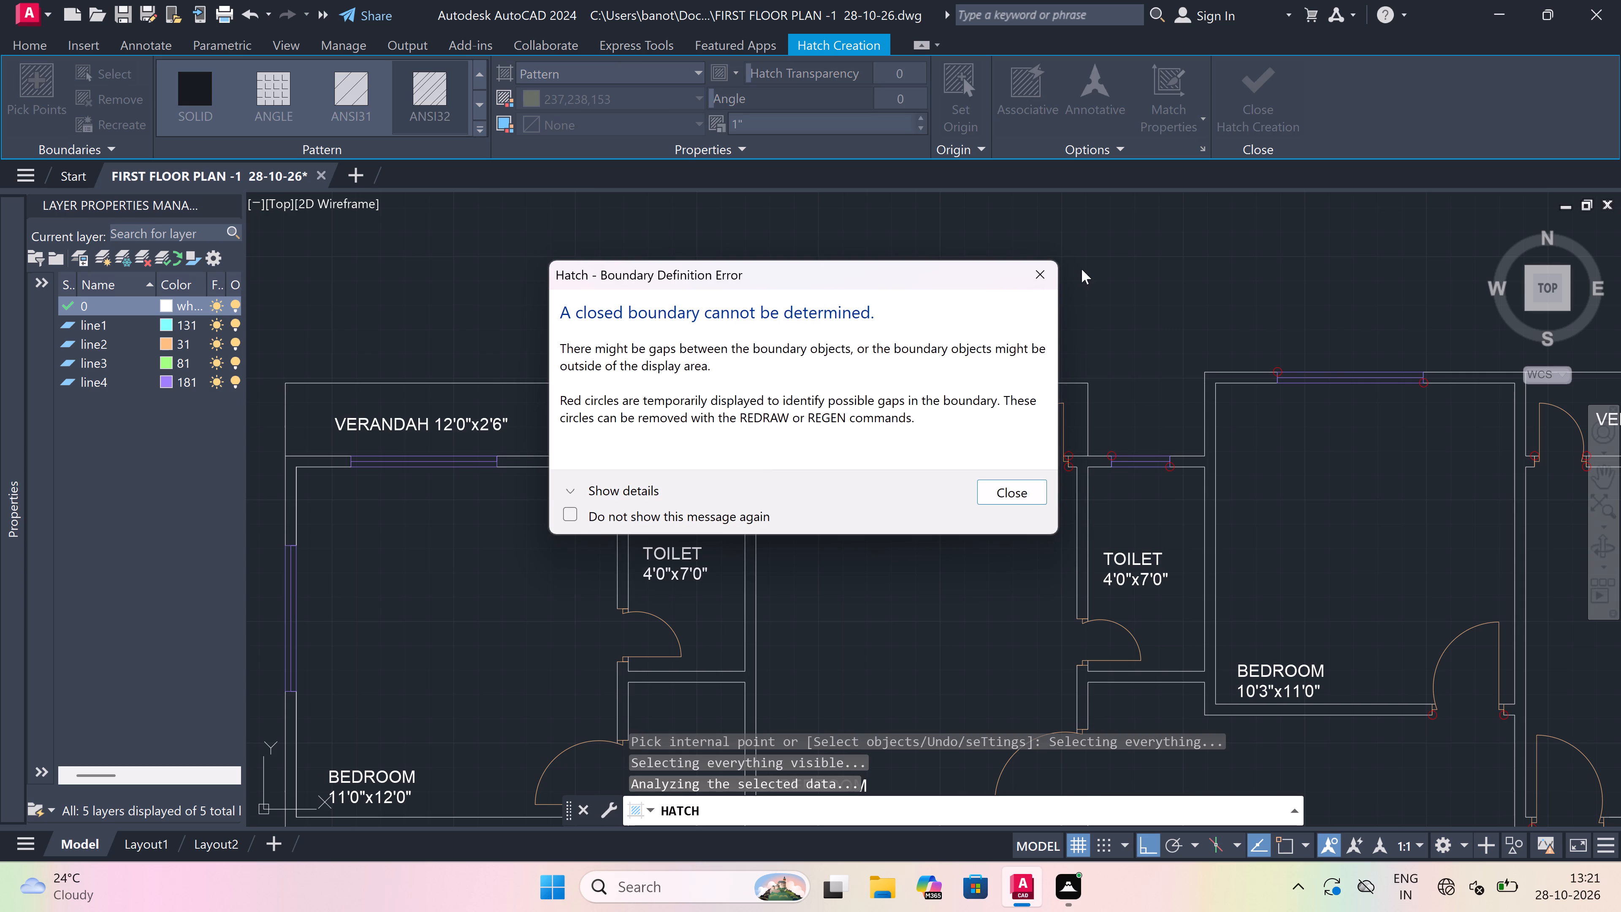
pyautogui.click(1044, 271)
pyautogui.scroll(-2, 1044, 271)
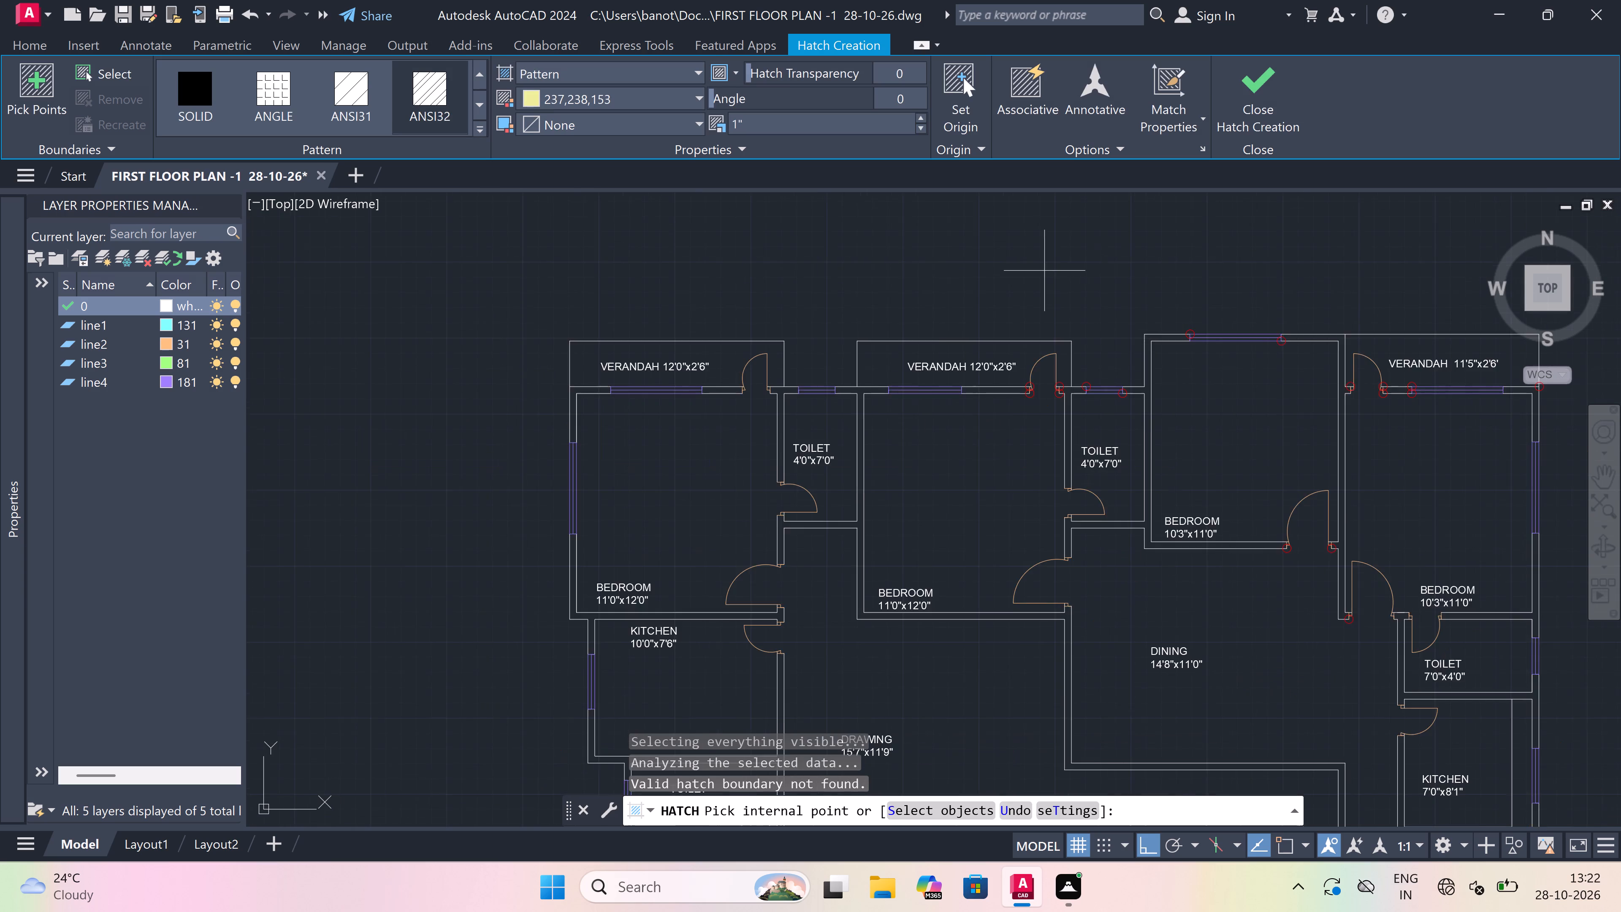
pyautogui.scroll(-1, 1042, 272)
pyautogui.scroll(2, 932, 316)
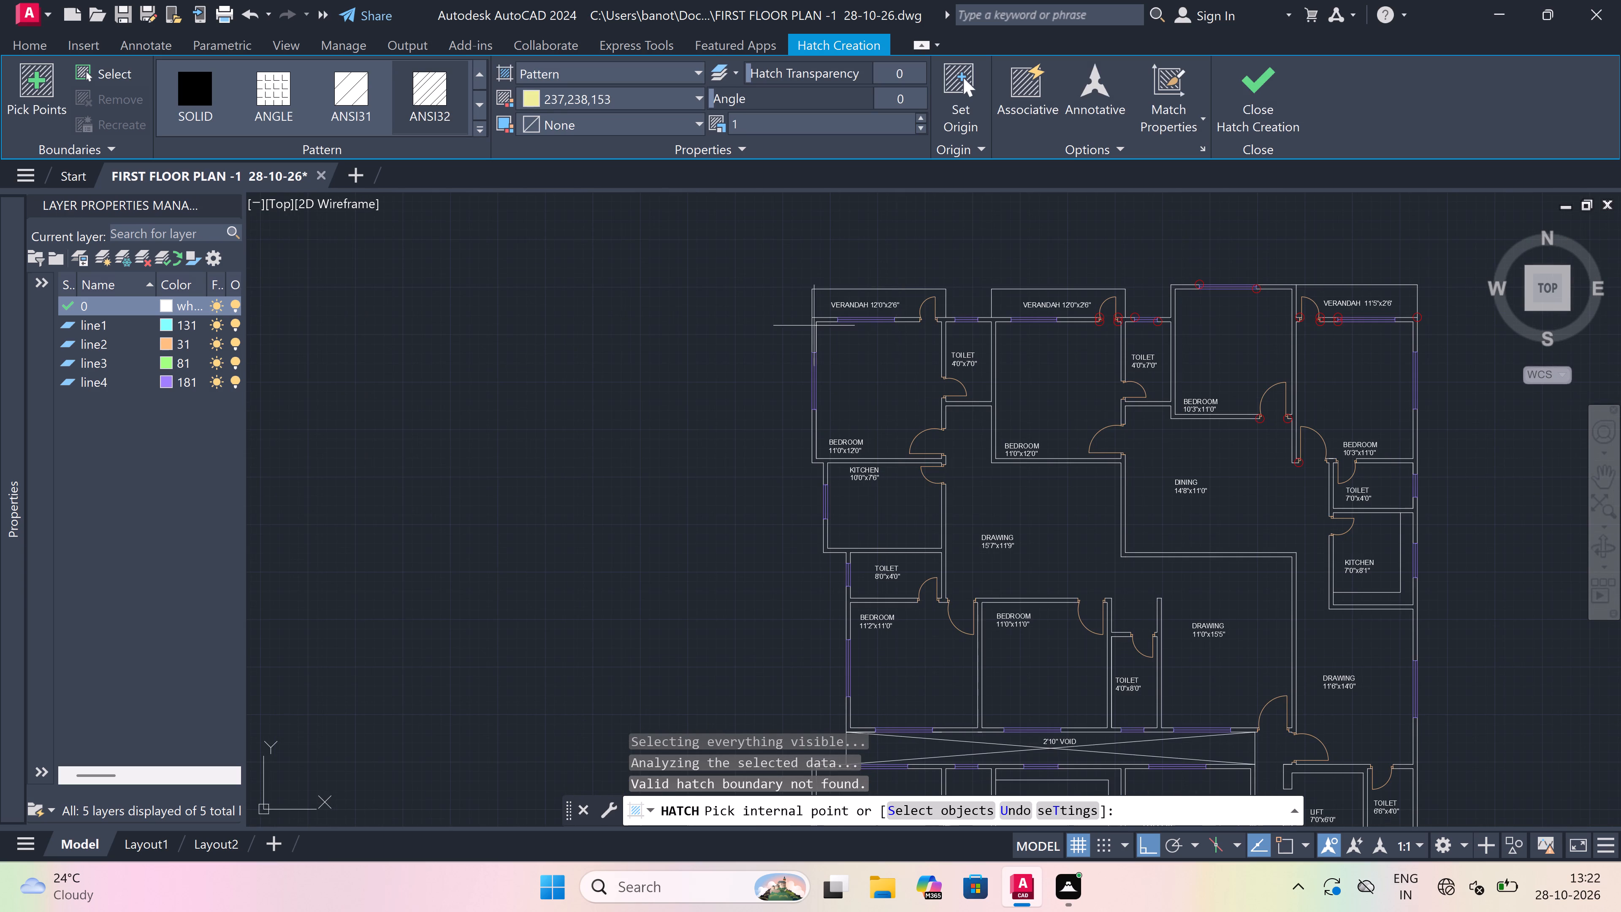
pyautogui.scroll(1, 804, 322)
pyautogui.scroll(3, 870, 309)
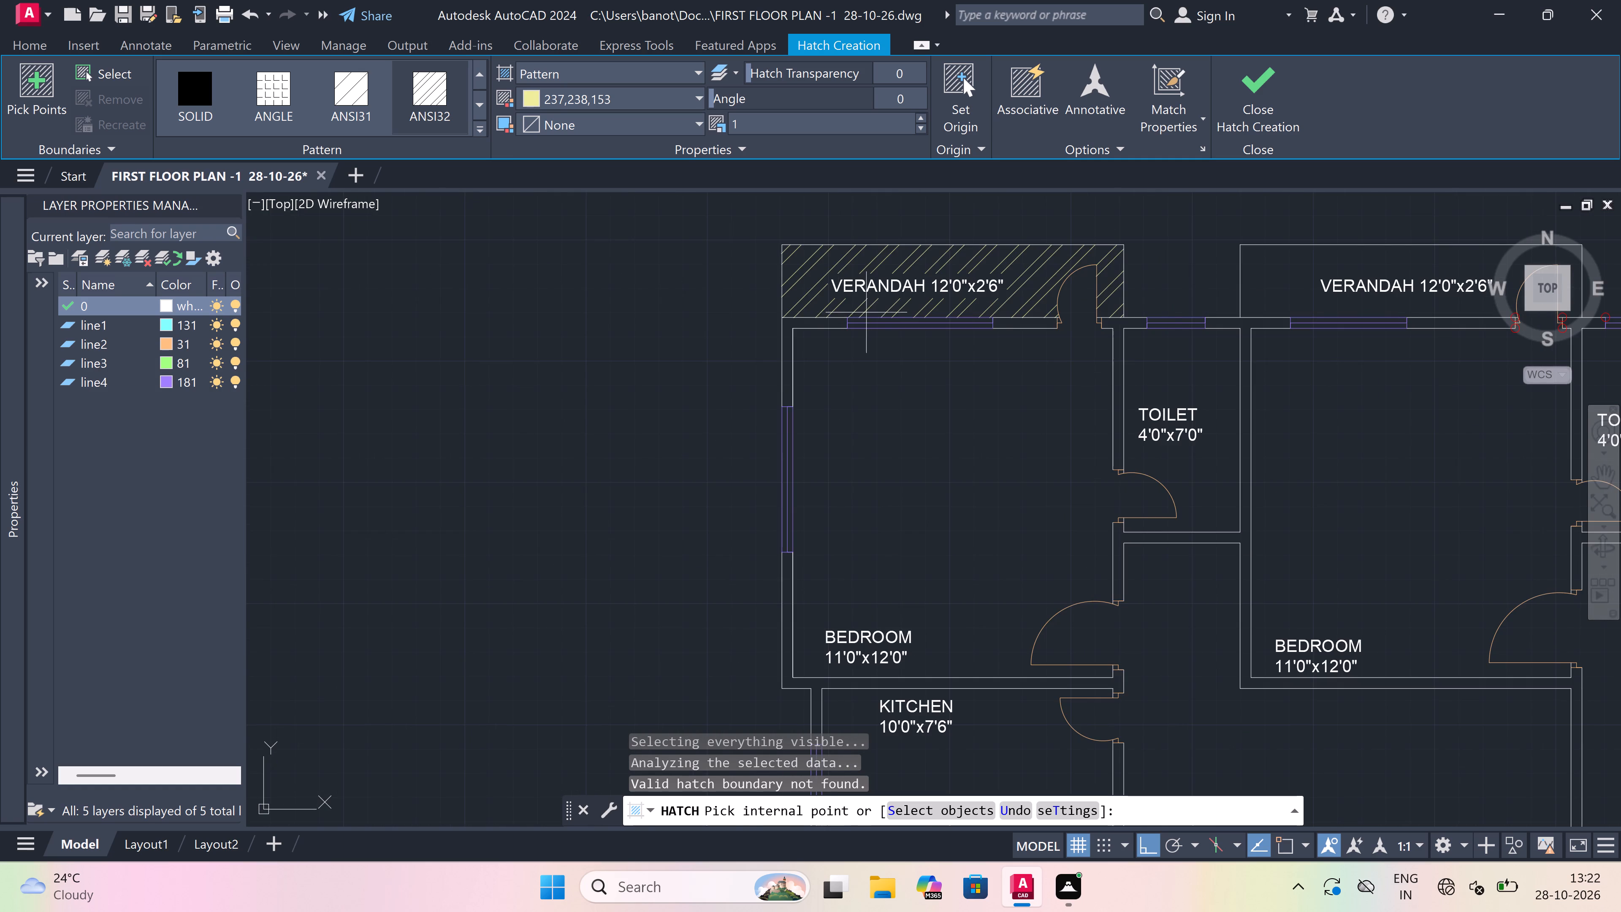
pyautogui.scroll(1, 859, 320)
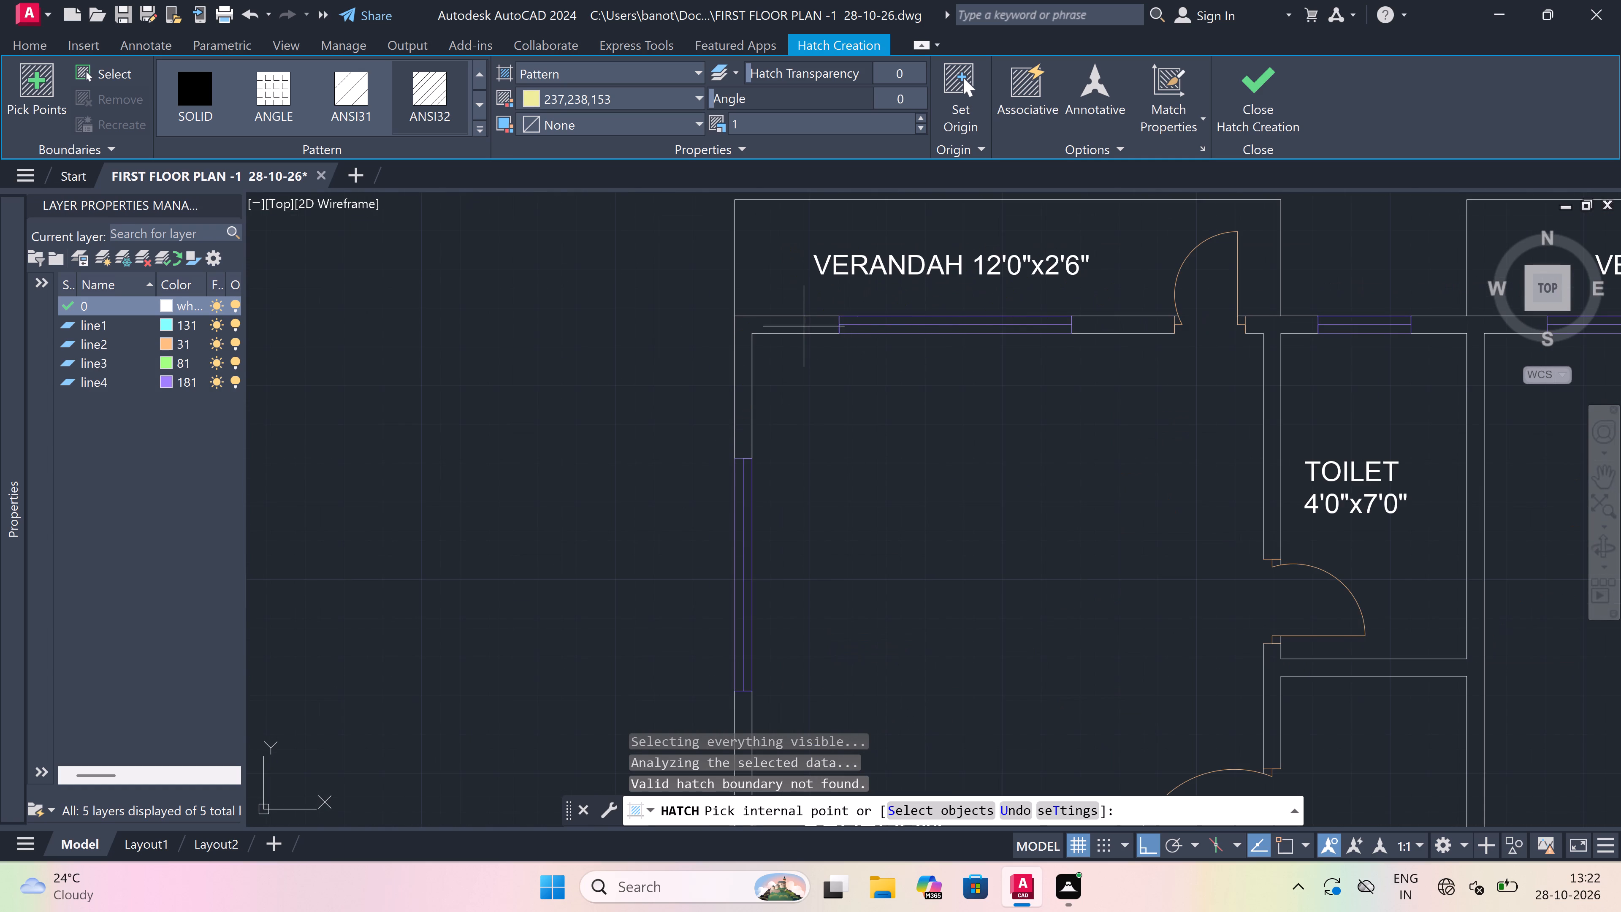
pyautogui.click(800, 324)
# Hatch the remaining wall pieces along the upper-left verandah and TOILET 4'0"x7'0", including the connected wall between the toilet and second bedroom.
pyautogui.scroll(-1, 800, 324)
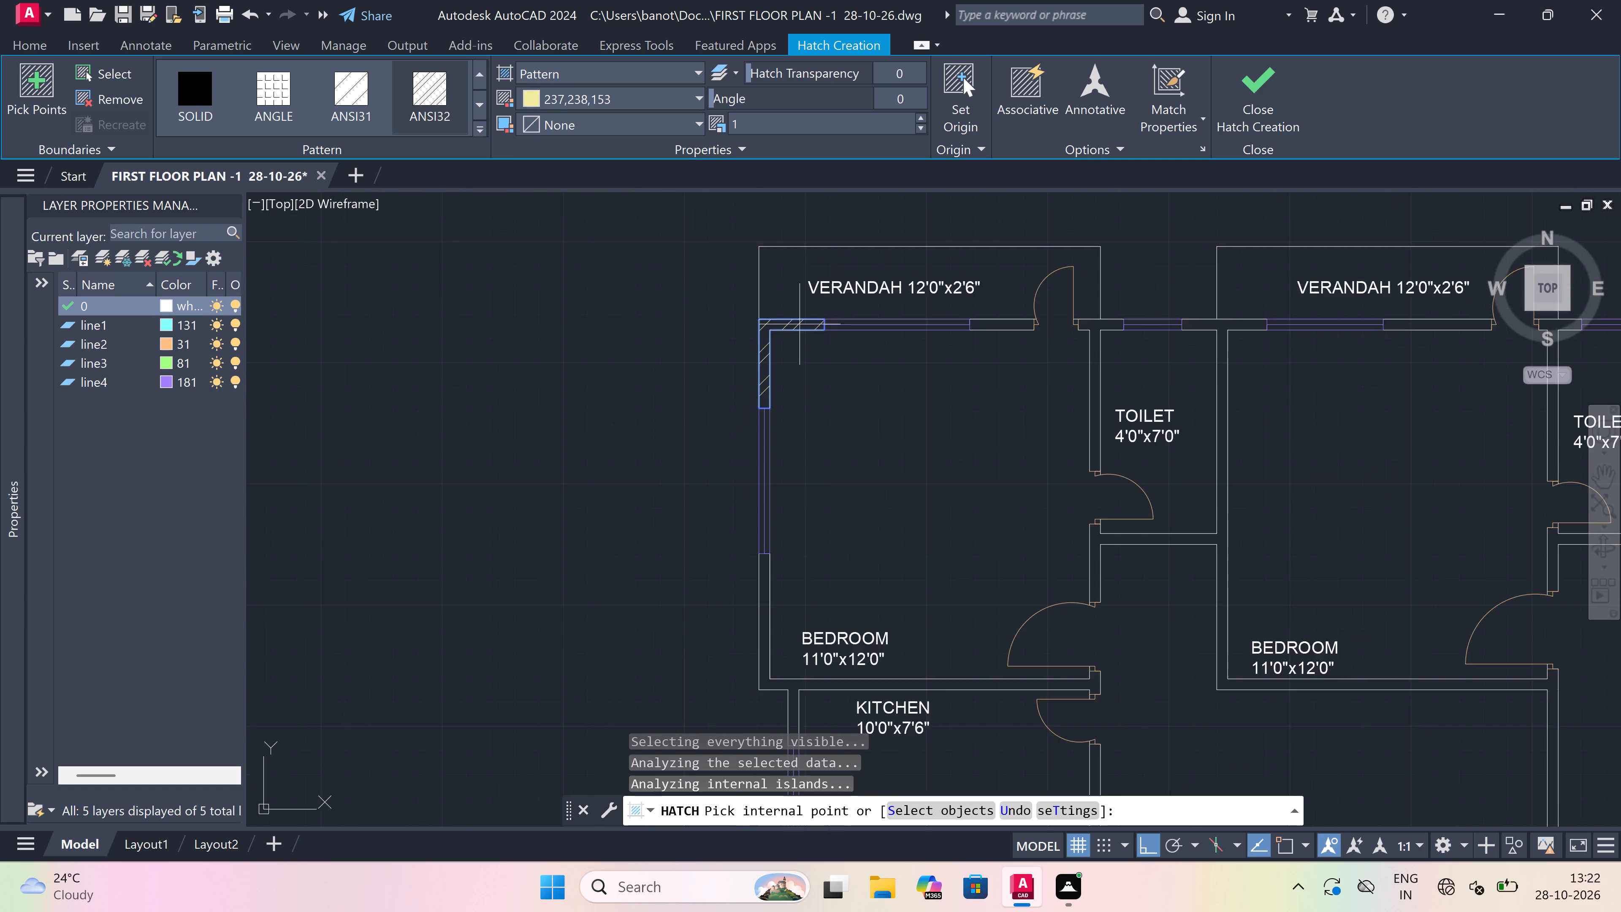
pyautogui.scroll(-3, 800, 324)
pyautogui.scroll(1, 822, 316)
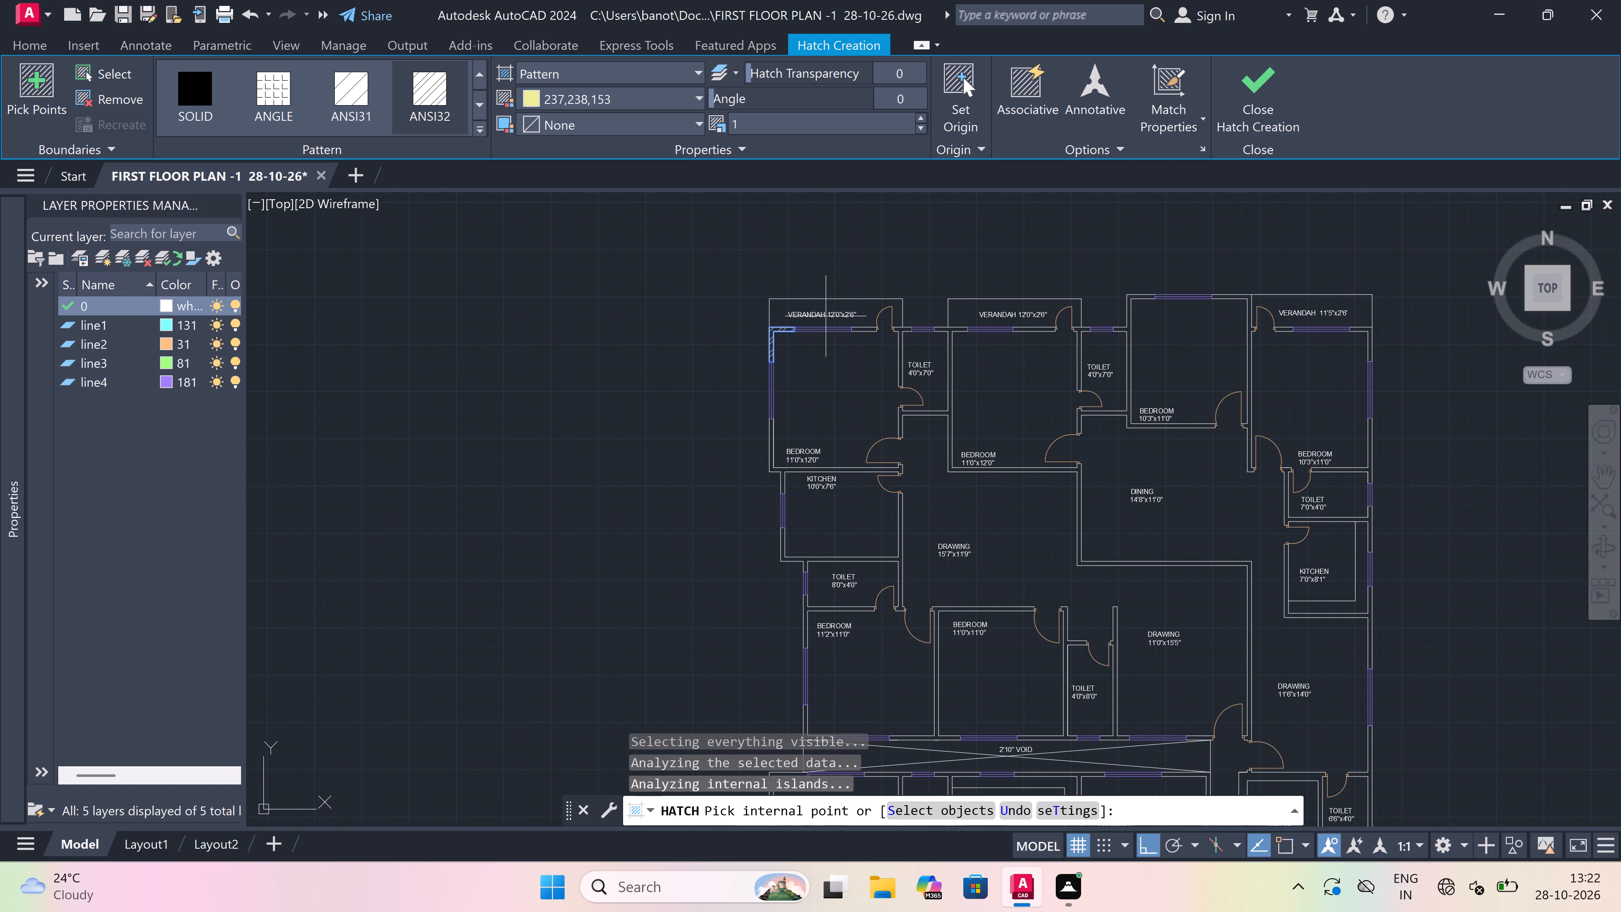
pyautogui.scroll(2, 885, 323)
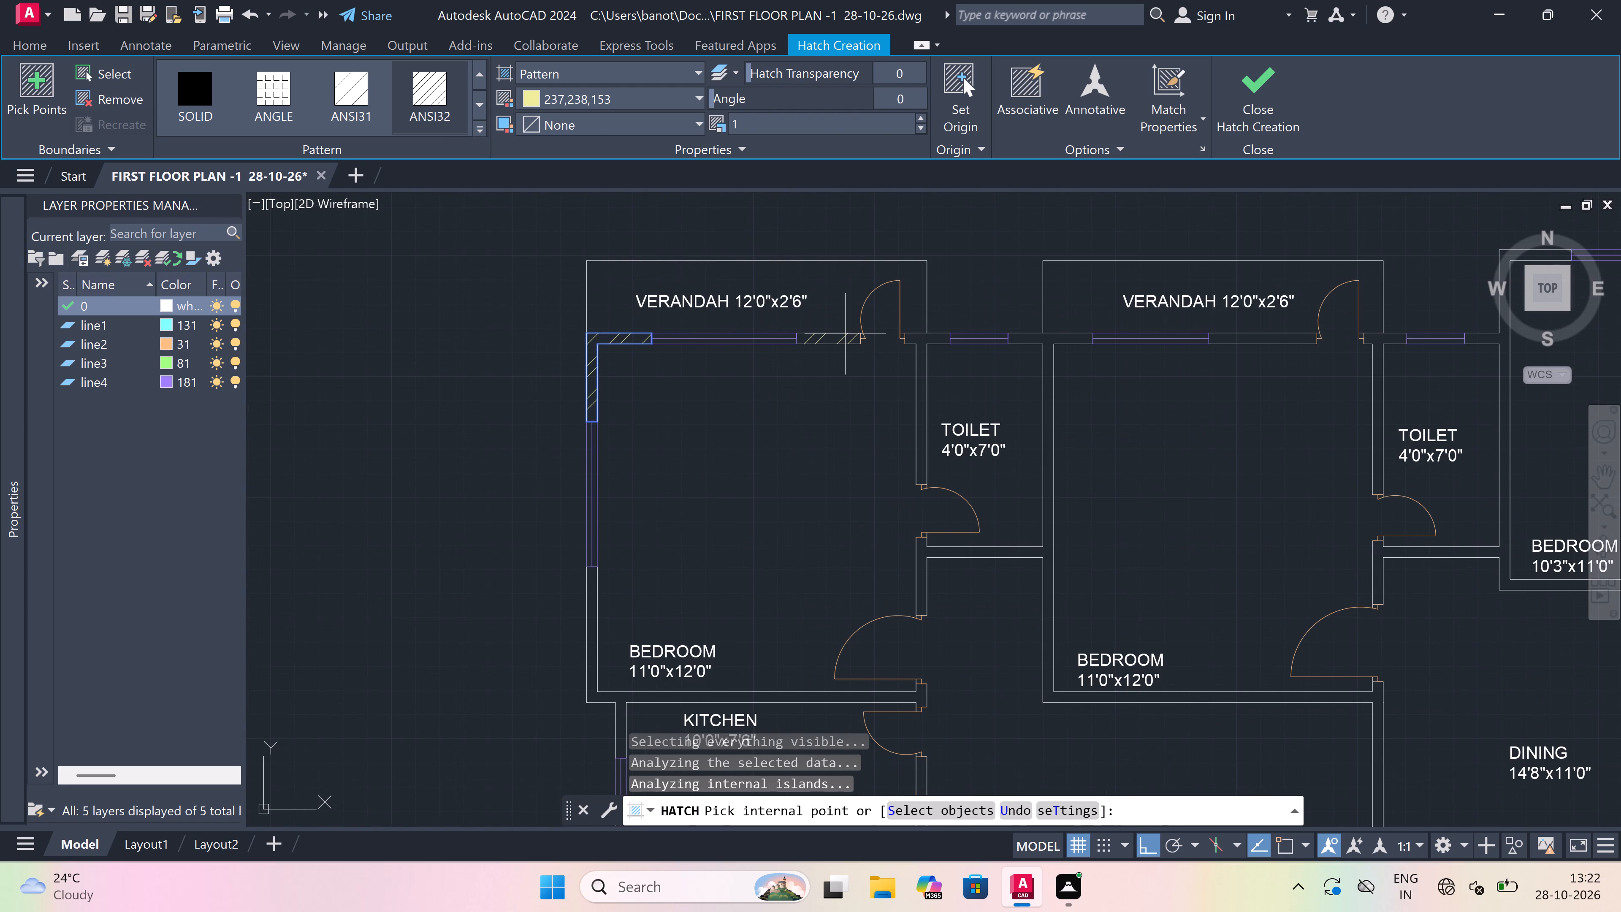
pyautogui.click(845, 334)
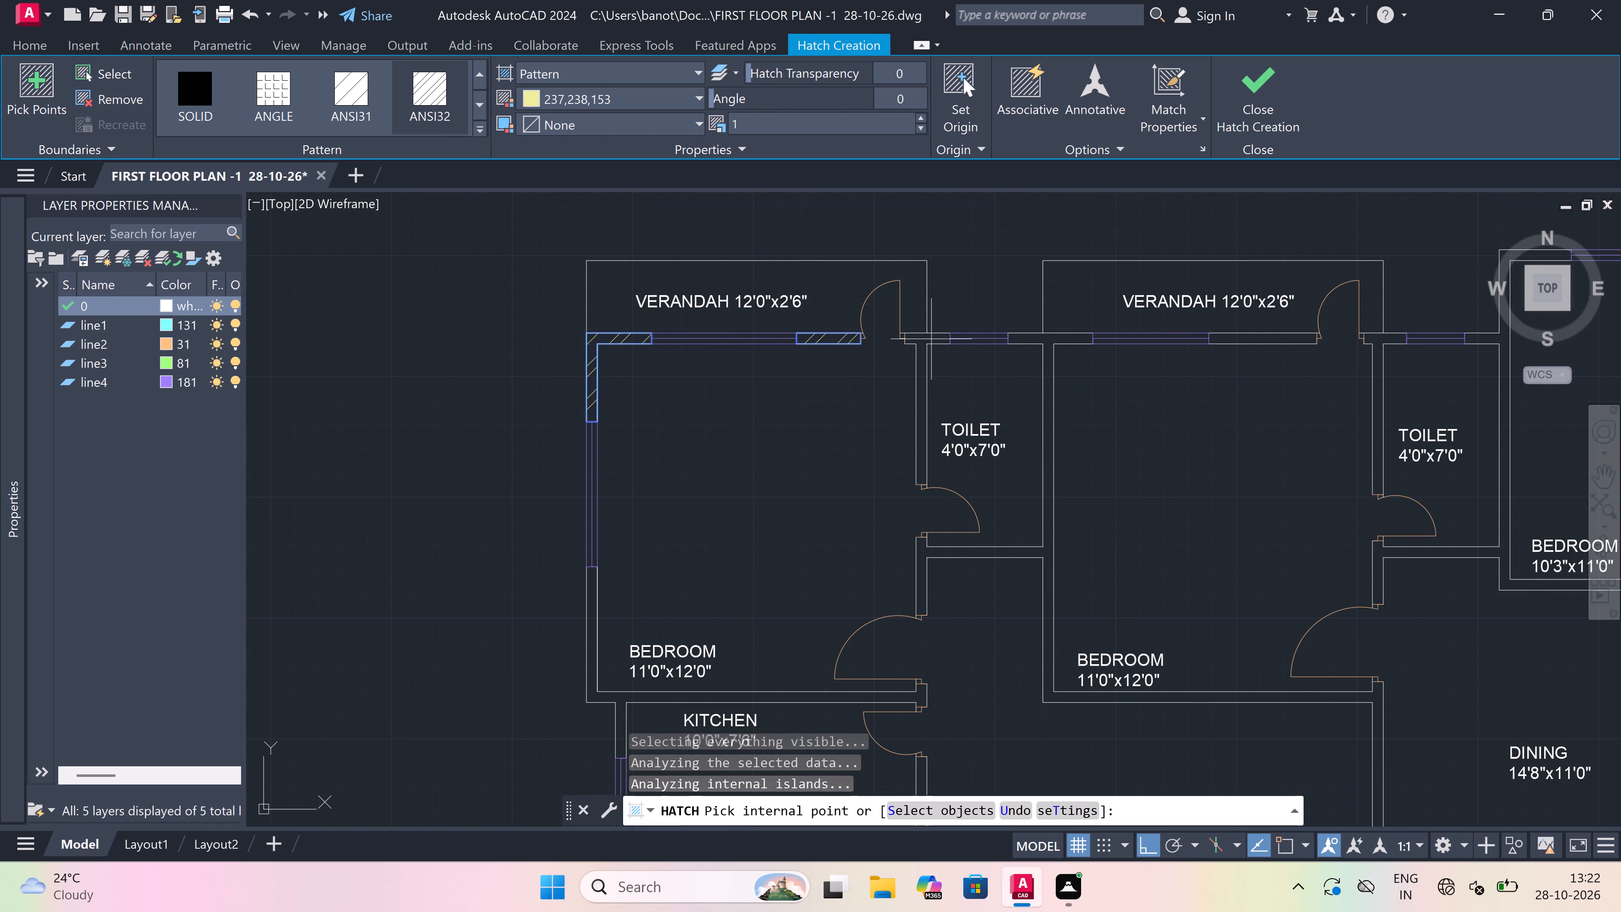
pyautogui.click(930, 339)
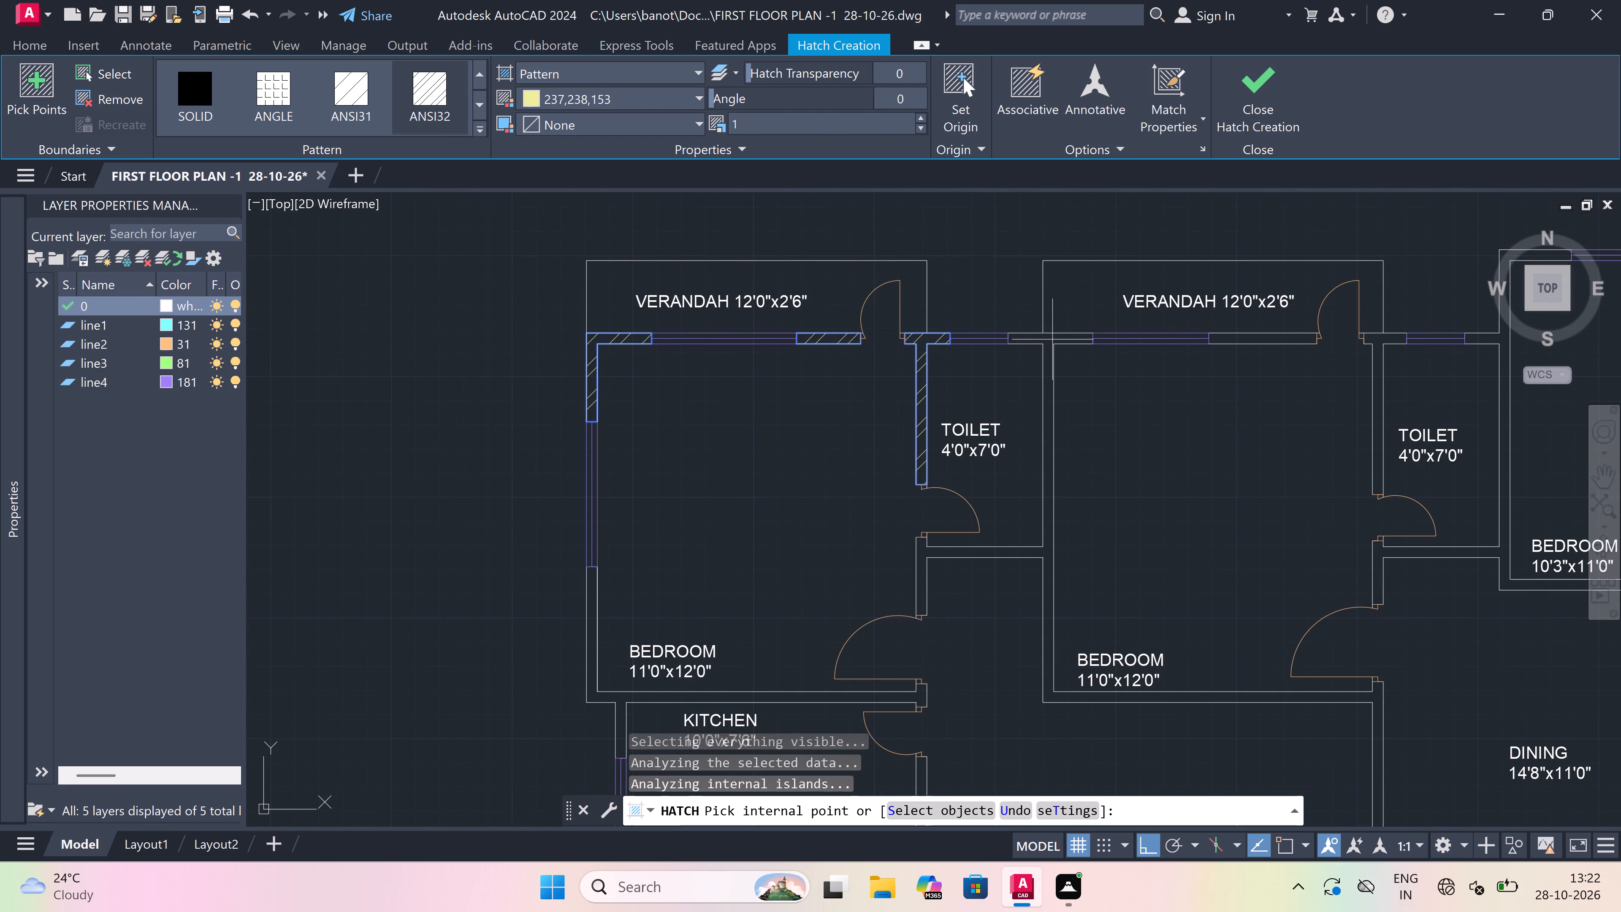
pyautogui.click(1052, 338)
# Hatch the upper-left bedroom's lower outer wall, the wall it shares with KITCHEN 10'0"x7'6", and the kitchen's remaining walls.
pyautogui.scroll(-3, 839, 350)
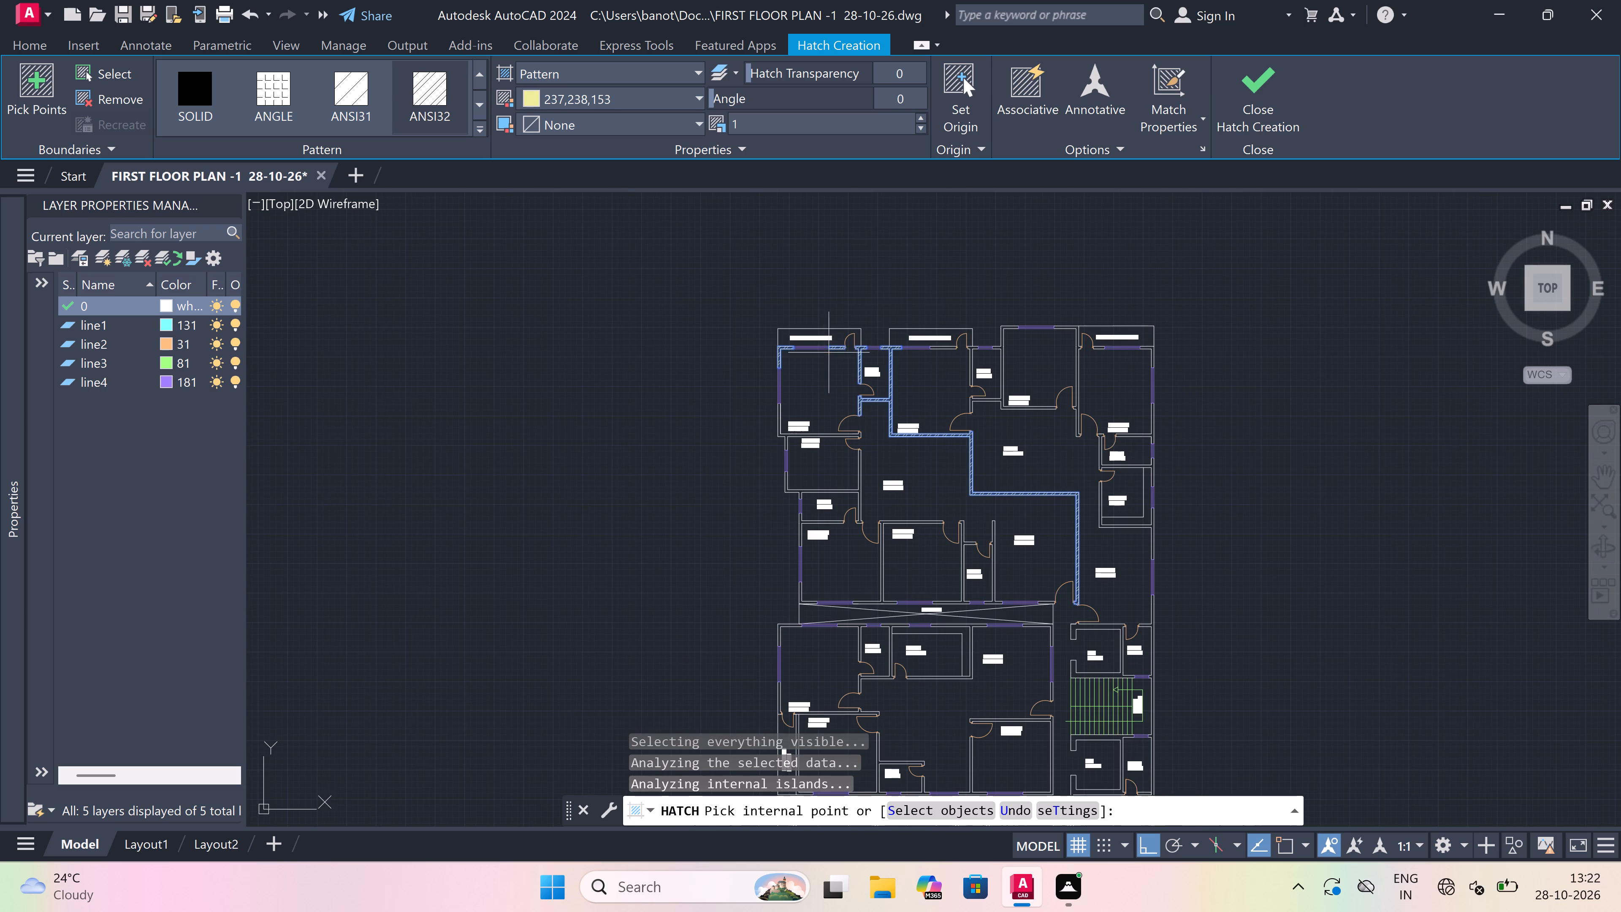
pyautogui.scroll(3, 752, 446)
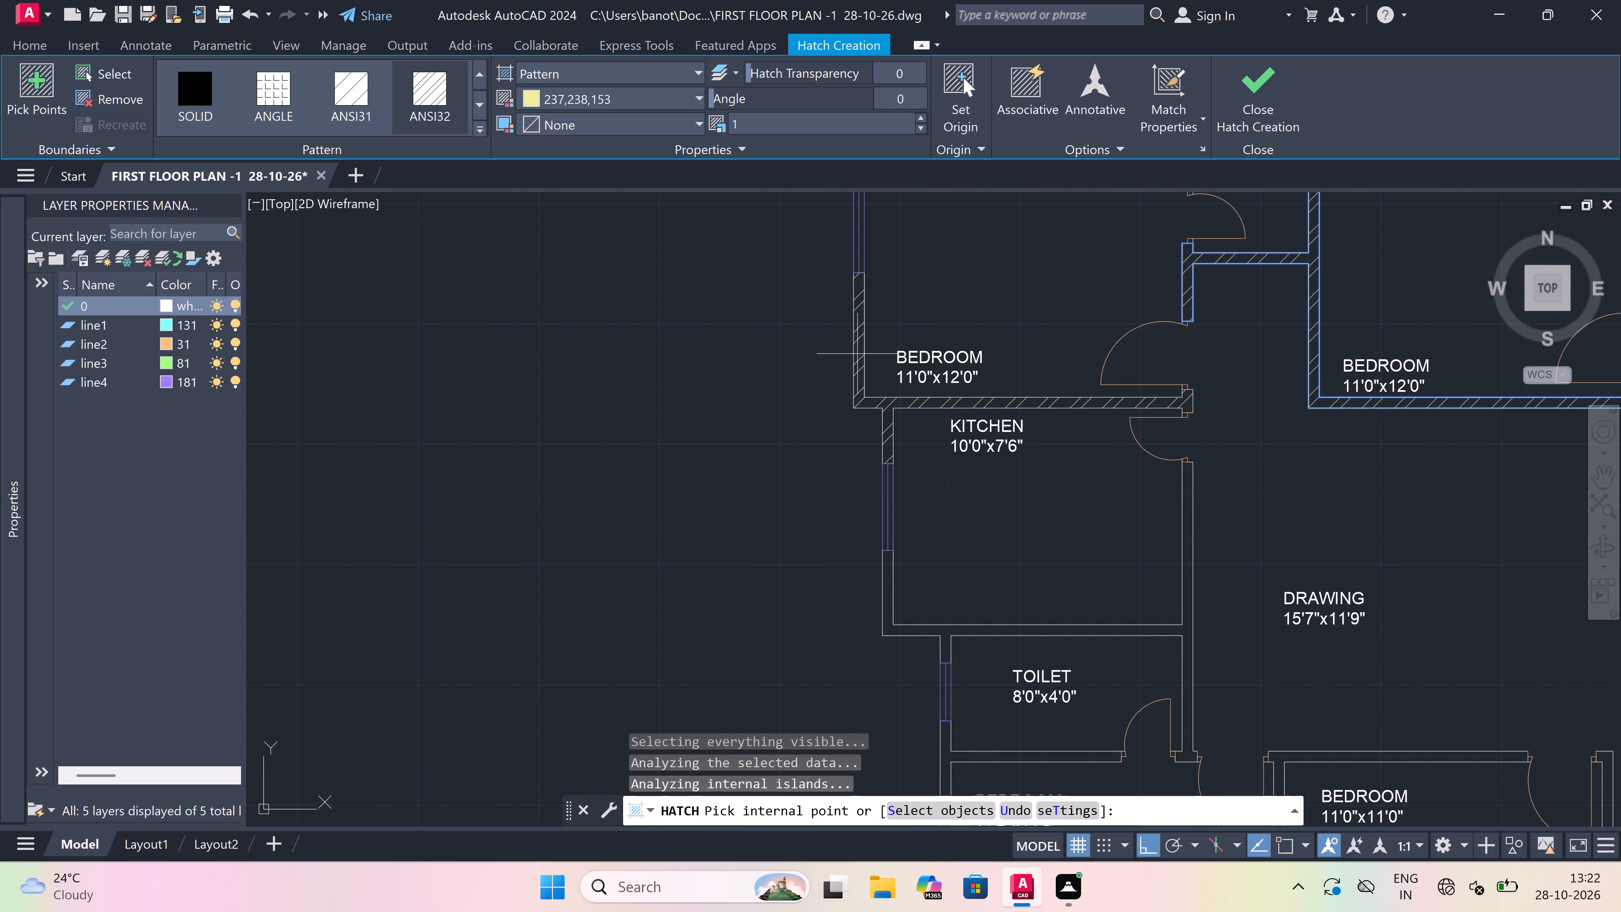
pyautogui.click(857, 354)
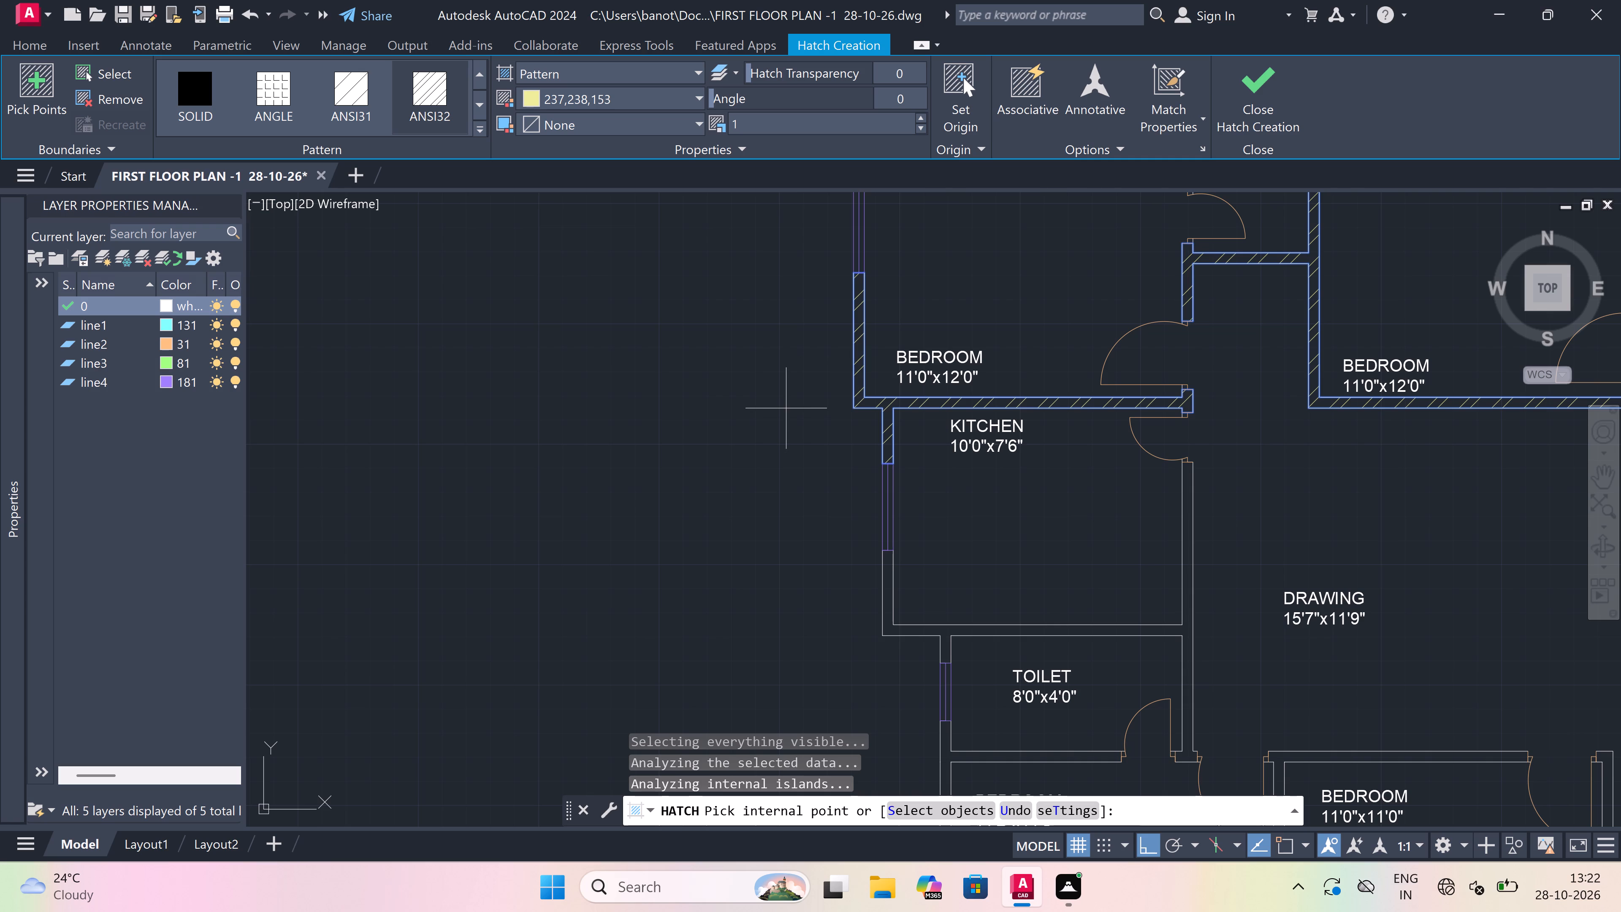
pyautogui.scroll(-3, 801, 399)
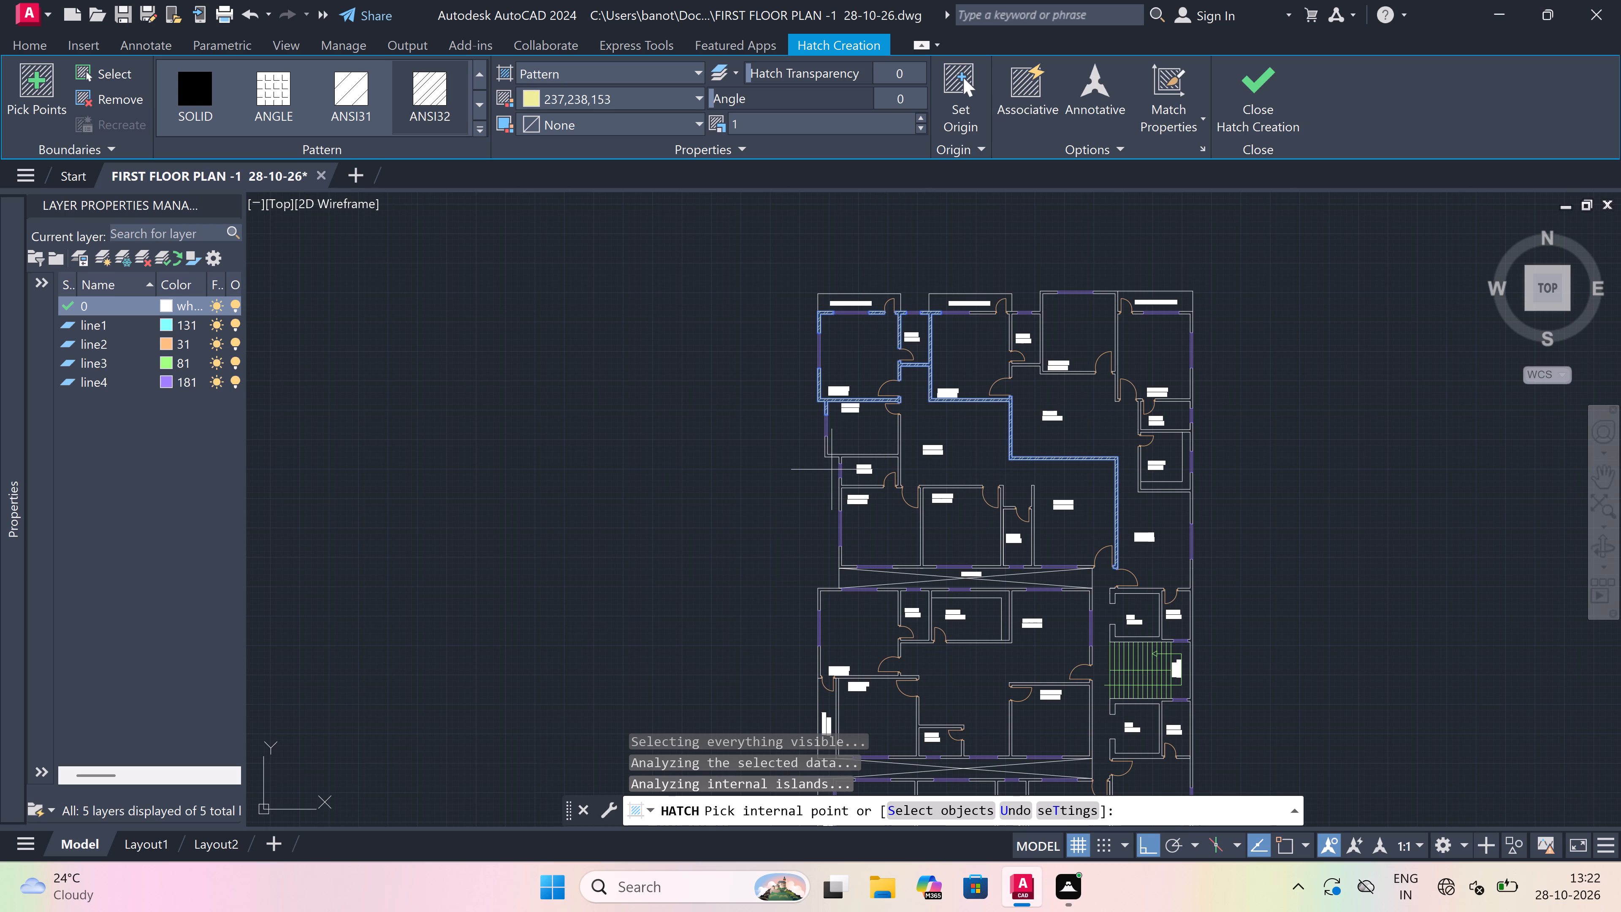
pyautogui.scroll(-2, 832, 469)
pyautogui.scroll(2, 826, 506)
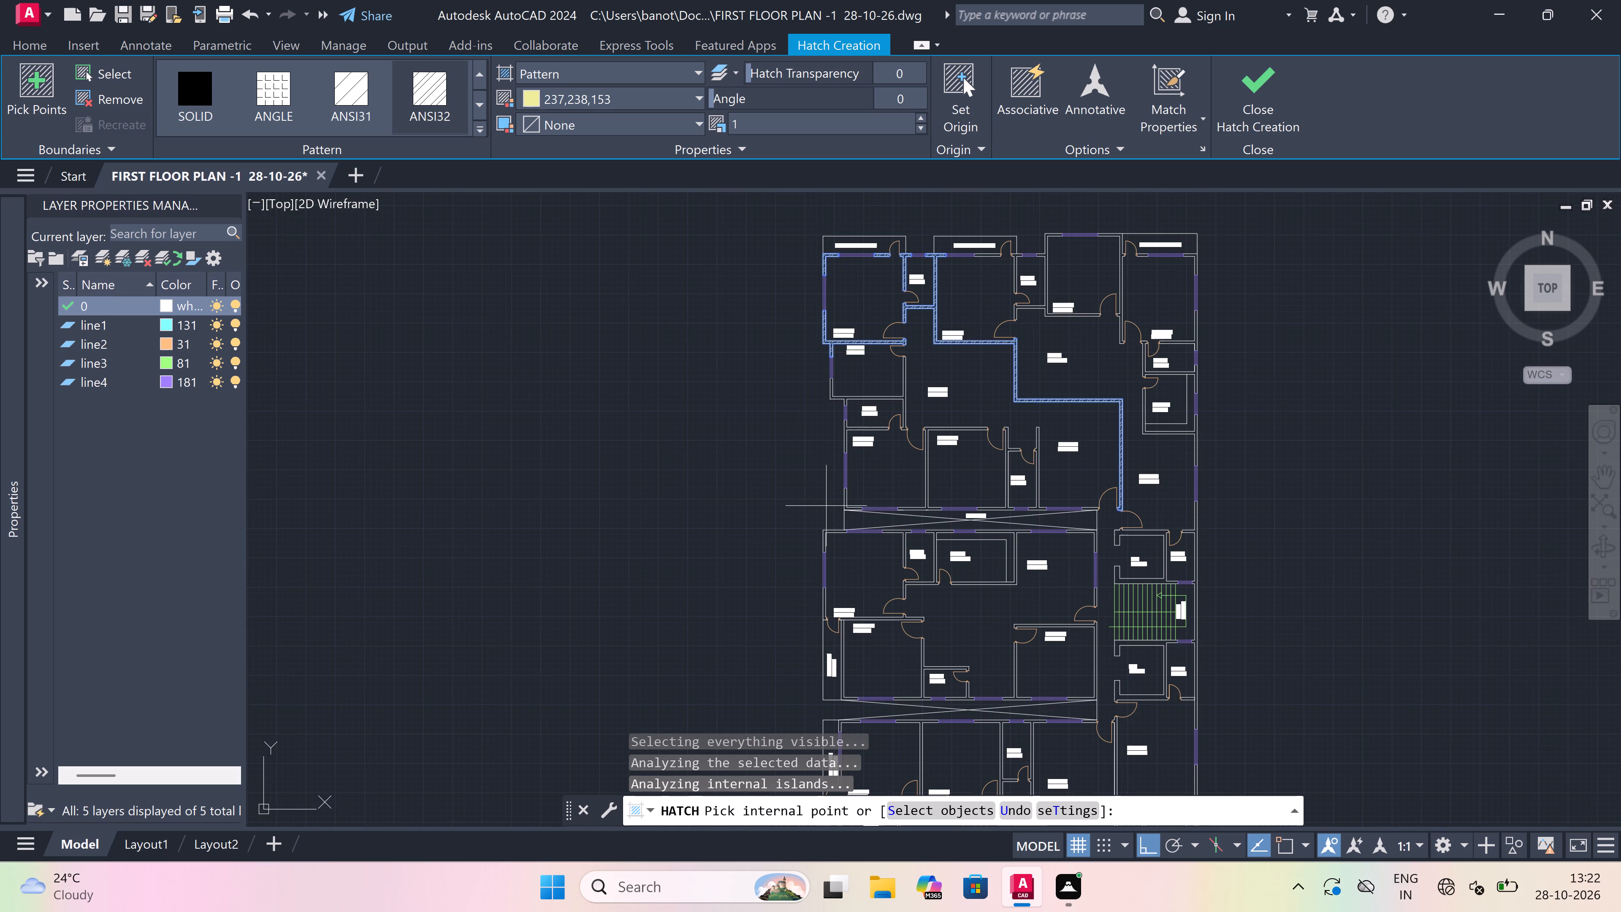
pyautogui.scroll(1, 832, 505)
pyautogui.scroll(-3, 837, 495)
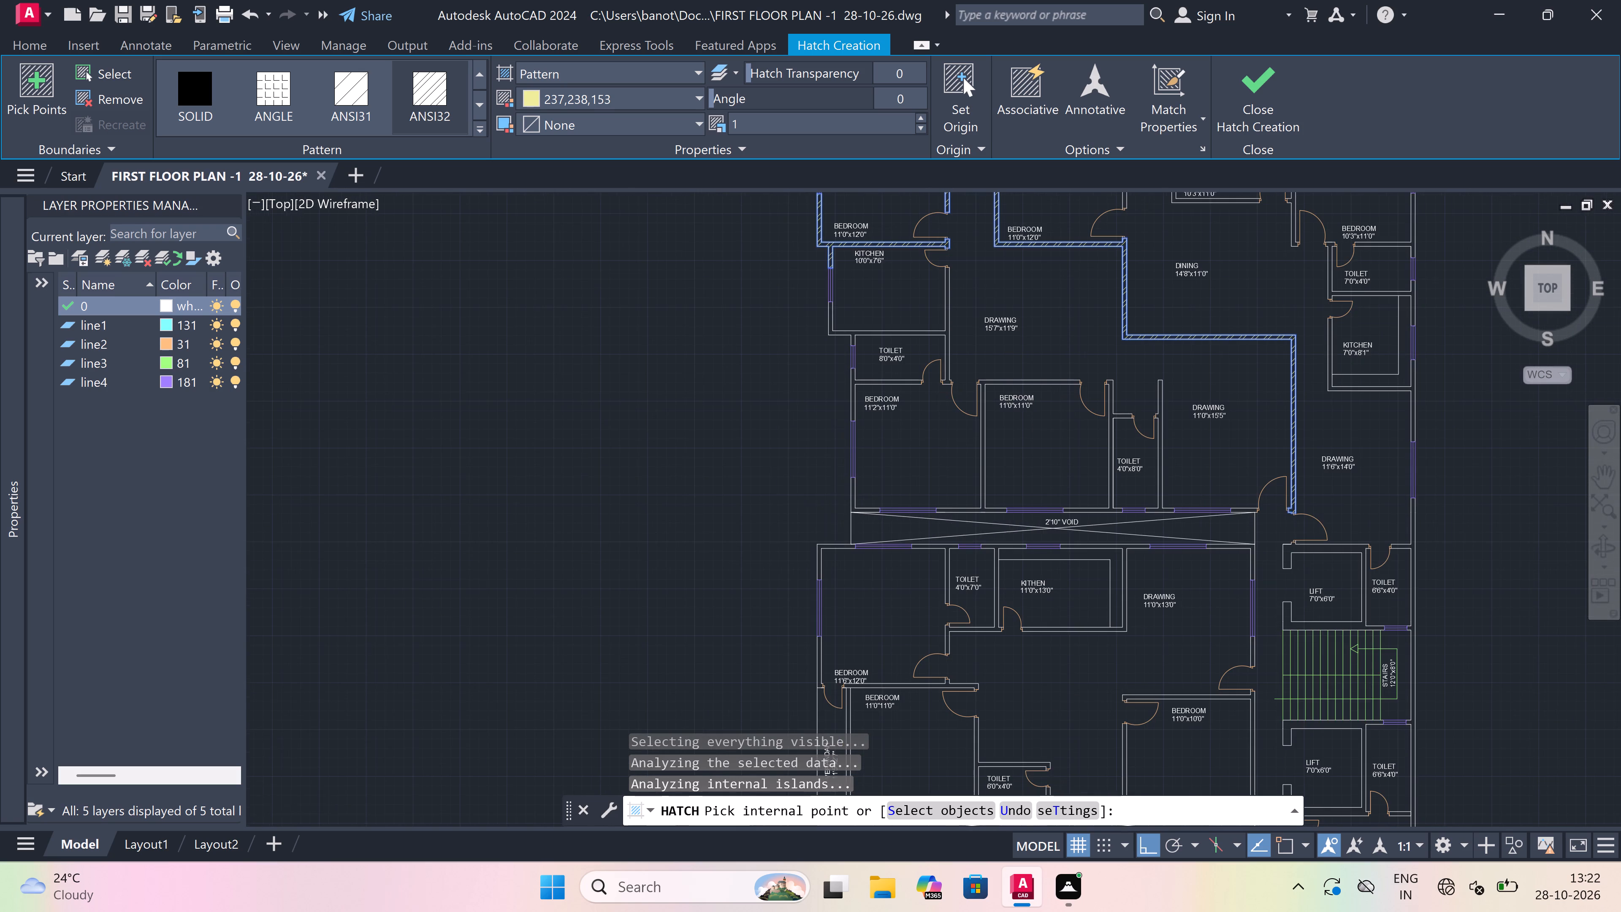
pyautogui.scroll(4, 838, 449)
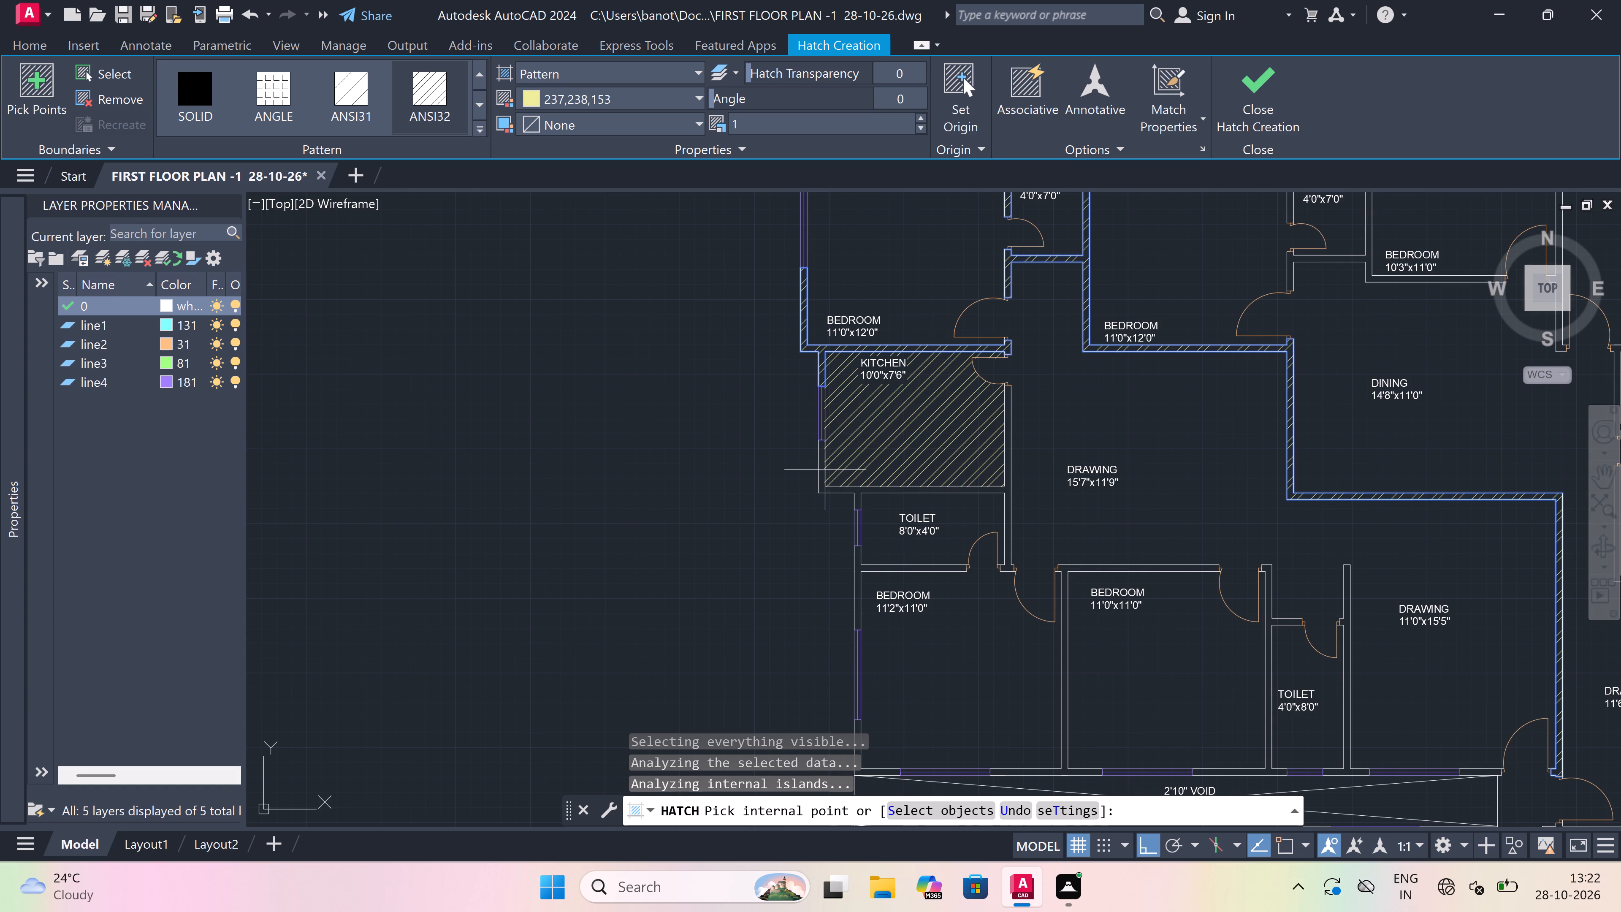
pyautogui.click(821, 480)
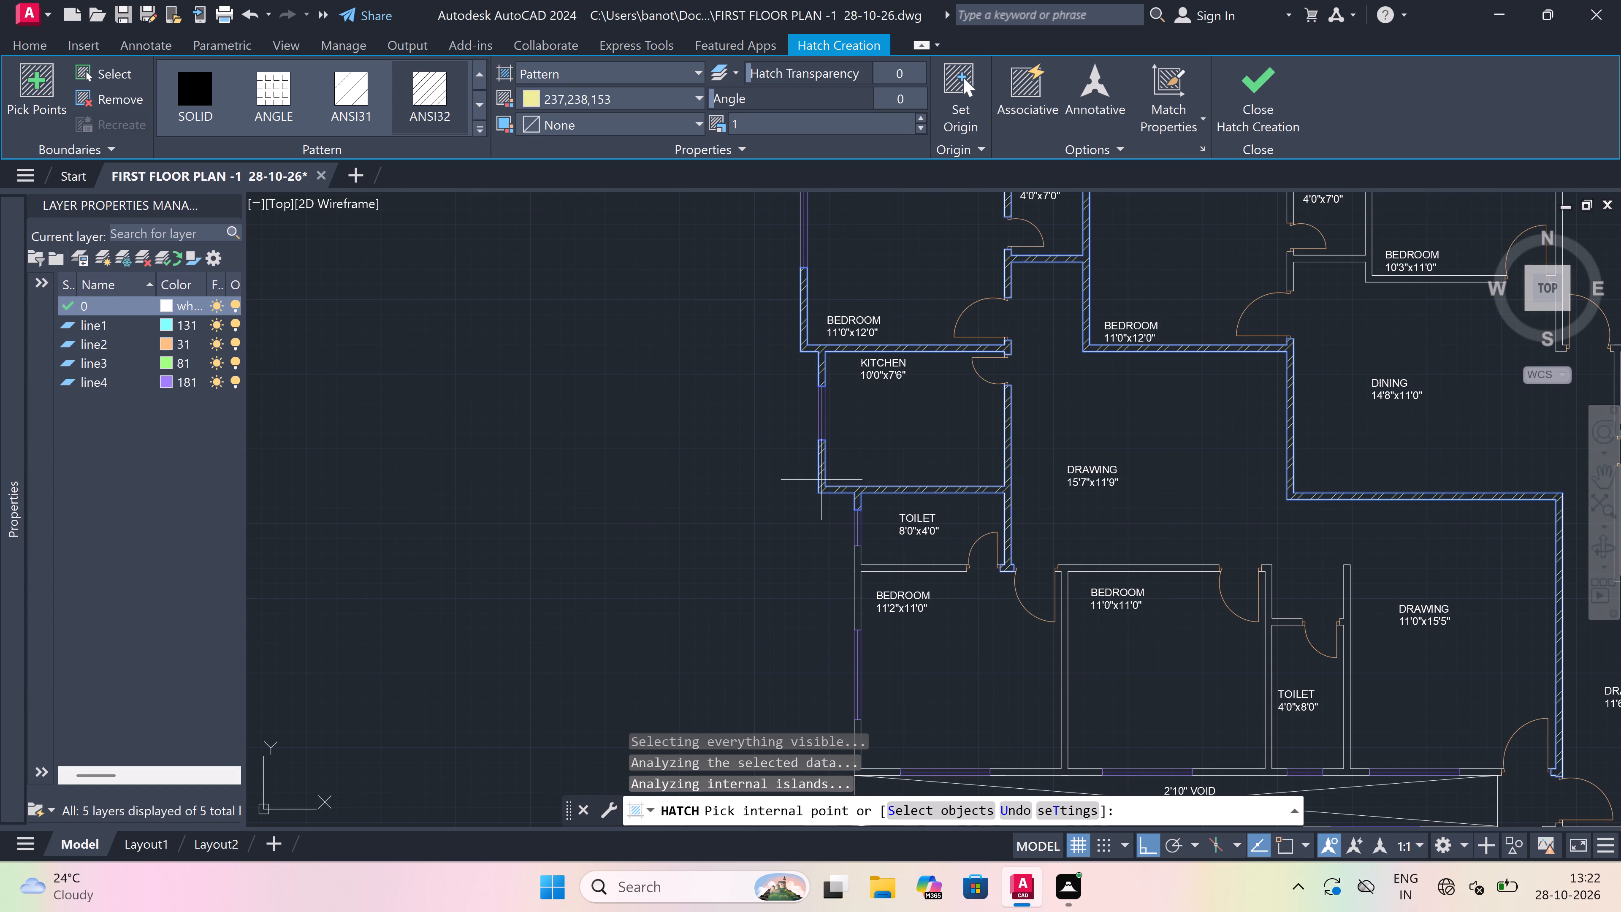
# Hatch the walls around BEDROOM 11'2"x11'0" and BEDROOM 11'0"x11'0", including the wall pieces along the upper 2'10" VOID.
pyautogui.scroll(-3, 821, 480)
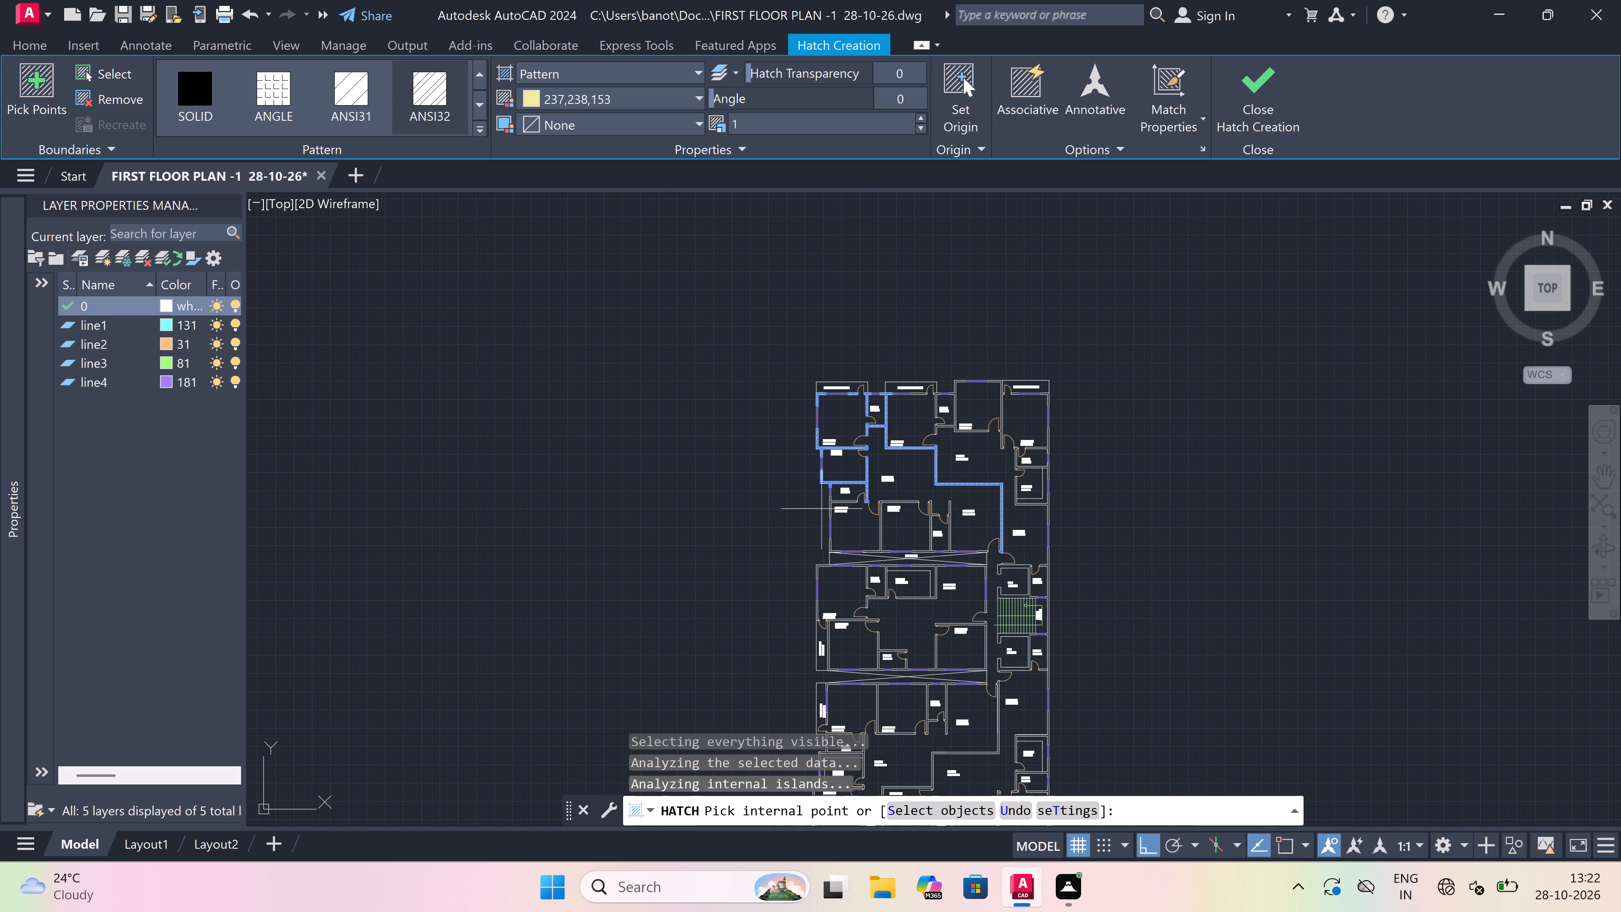
pyautogui.scroll(2, 855, 524)
pyautogui.scroll(2, 831, 470)
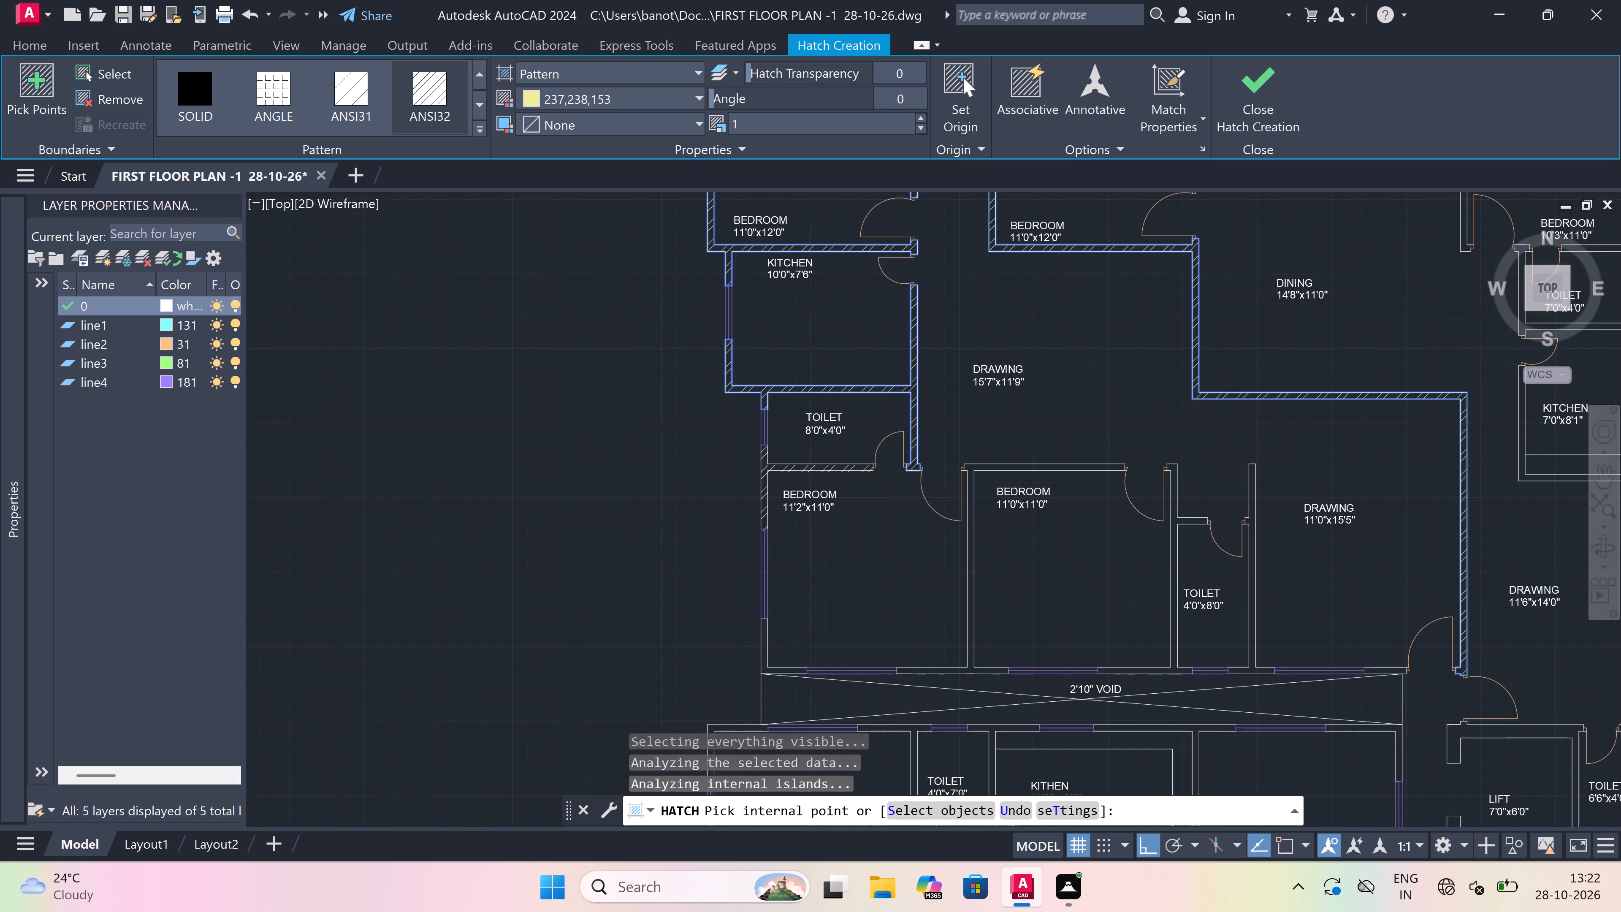
pyautogui.click(827, 468)
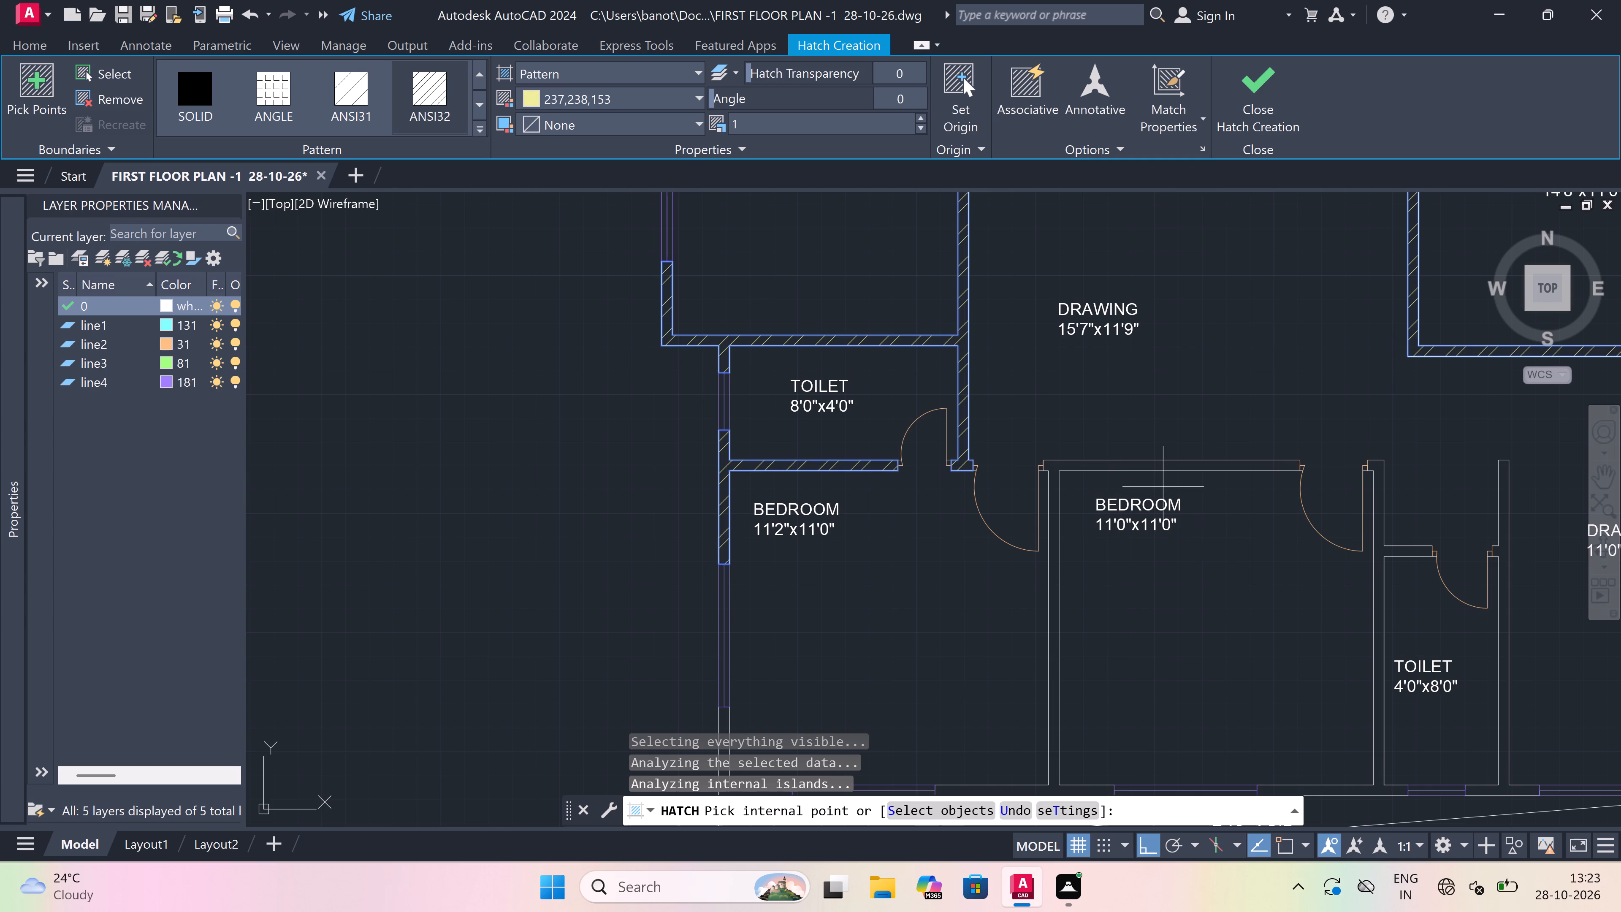
pyautogui.click(1164, 464)
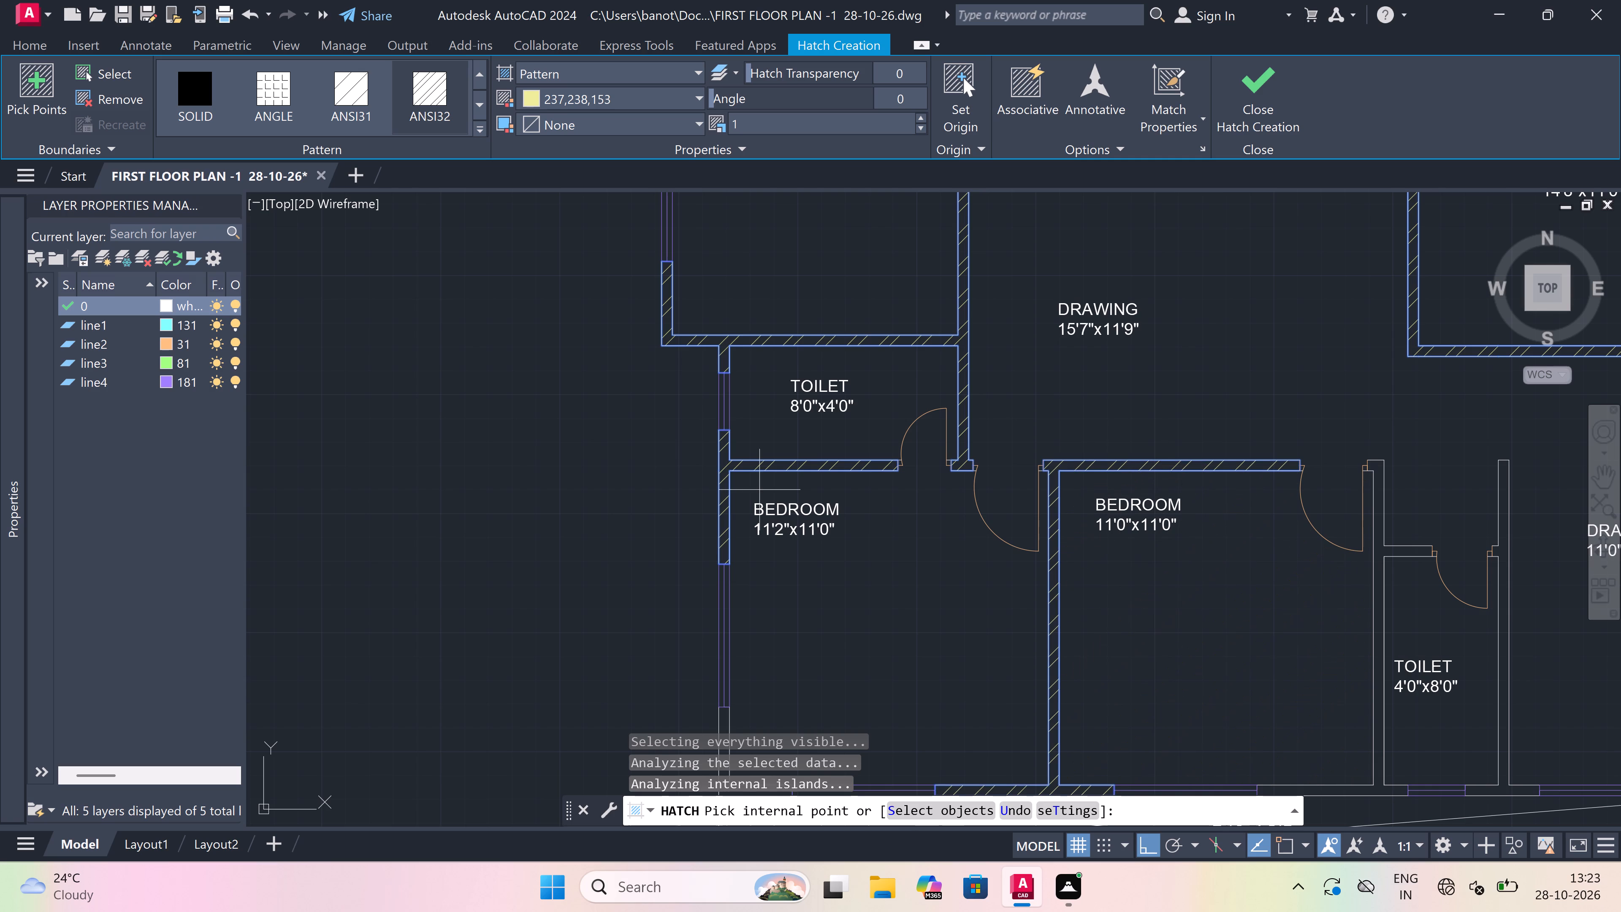
pyautogui.scroll(-5, 759, 489)
pyautogui.scroll(3, 766, 576)
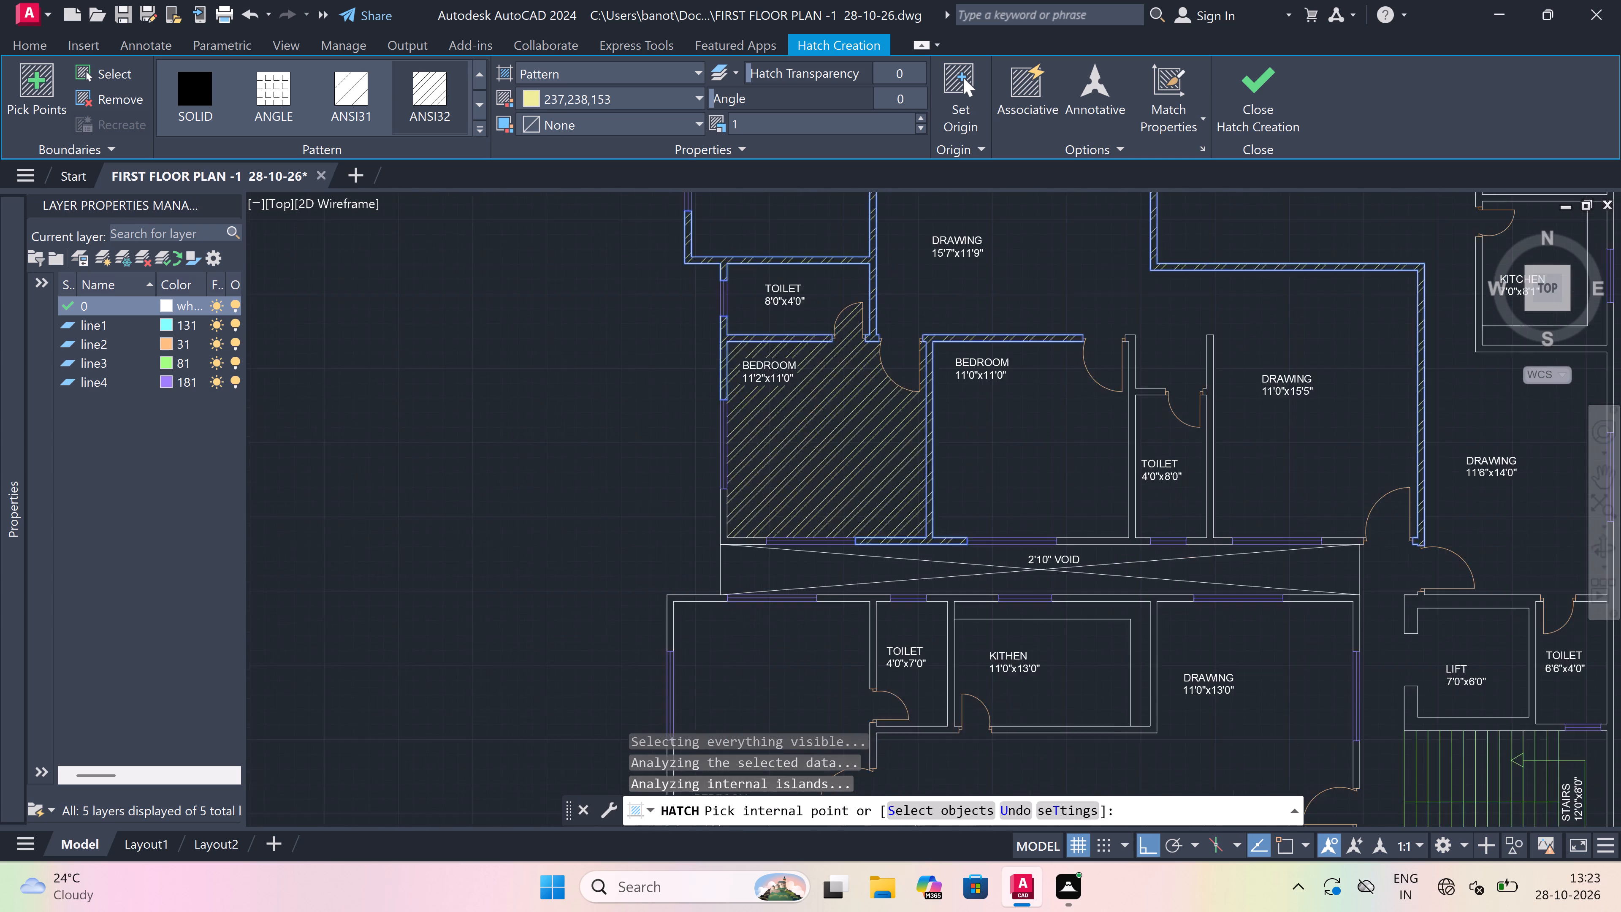
pyautogui.click(727, 524)
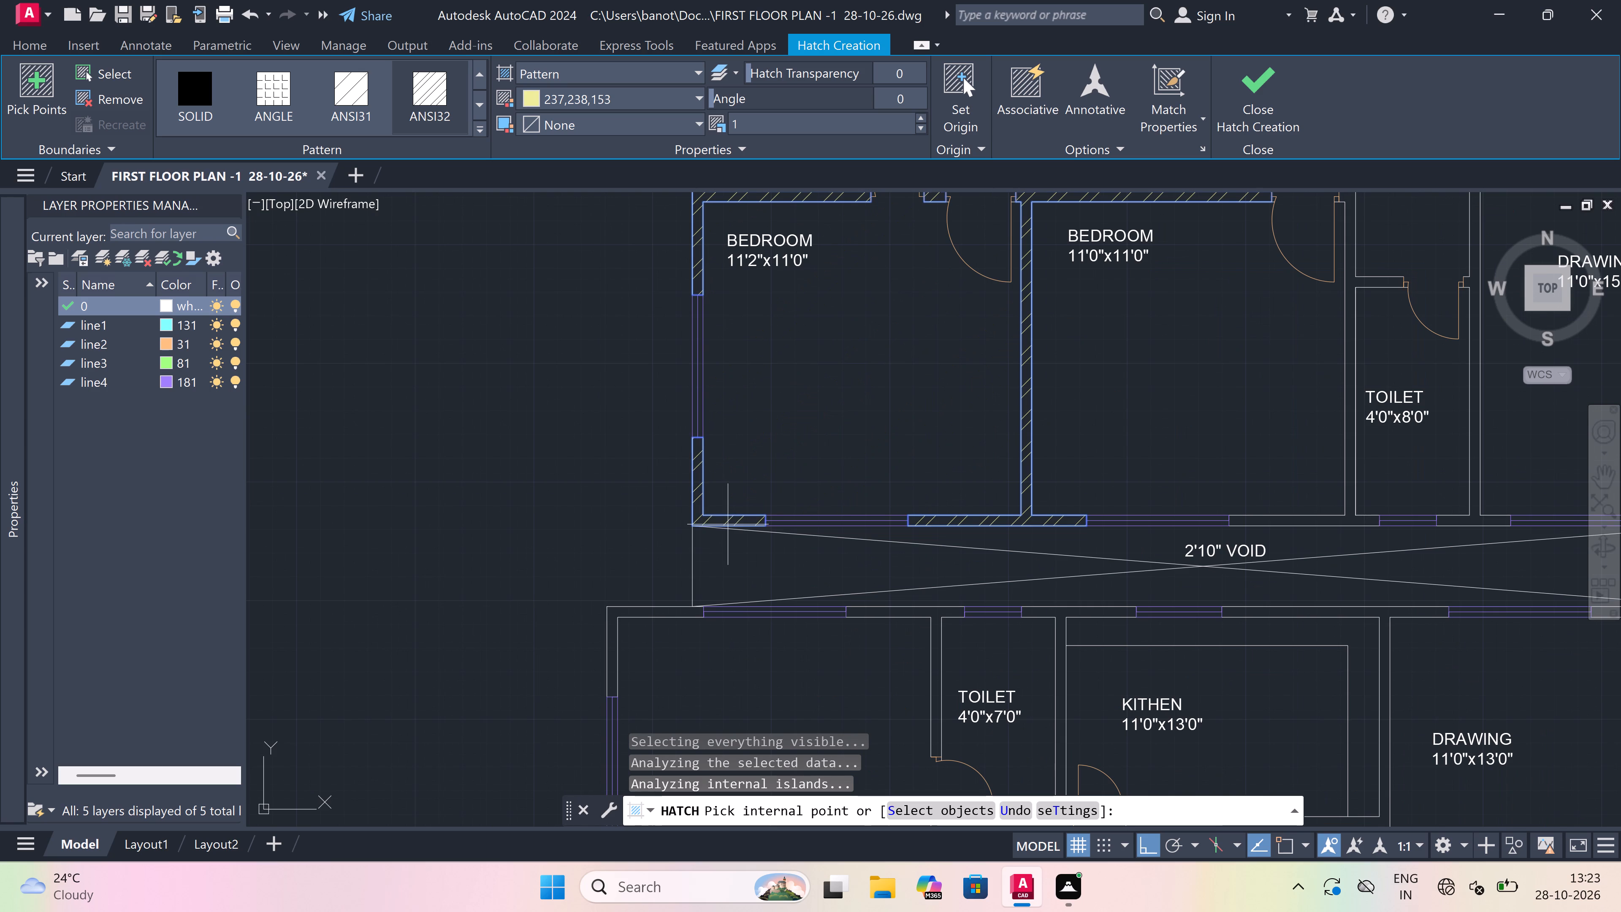
pyautogui.click(1305, 521)
# Hatch the upper walls of BEDROOM 11'6"x12'0", TOILET 4'0"x7'0" and KITHEN 11'0"x13'0" along the upper 2'10" VOID, including their connected partitions.
pyautogui.scroll(-2, 773, 510)
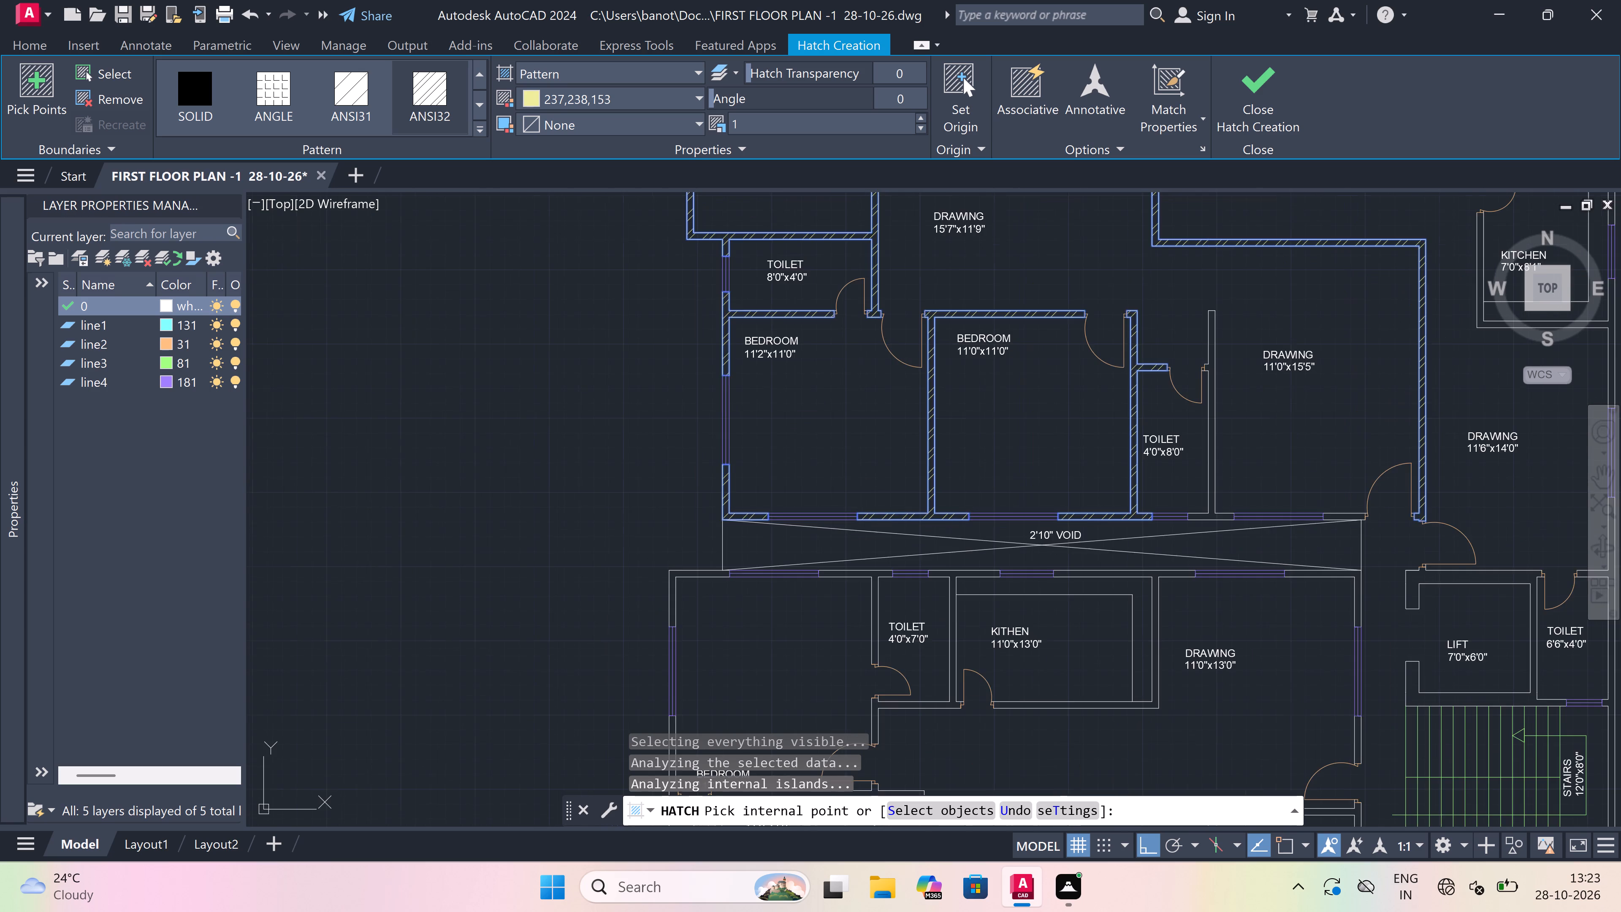
pyautogui.scroll(-1, 773, 509)
pyautogui.scroll(2, 700, 559)
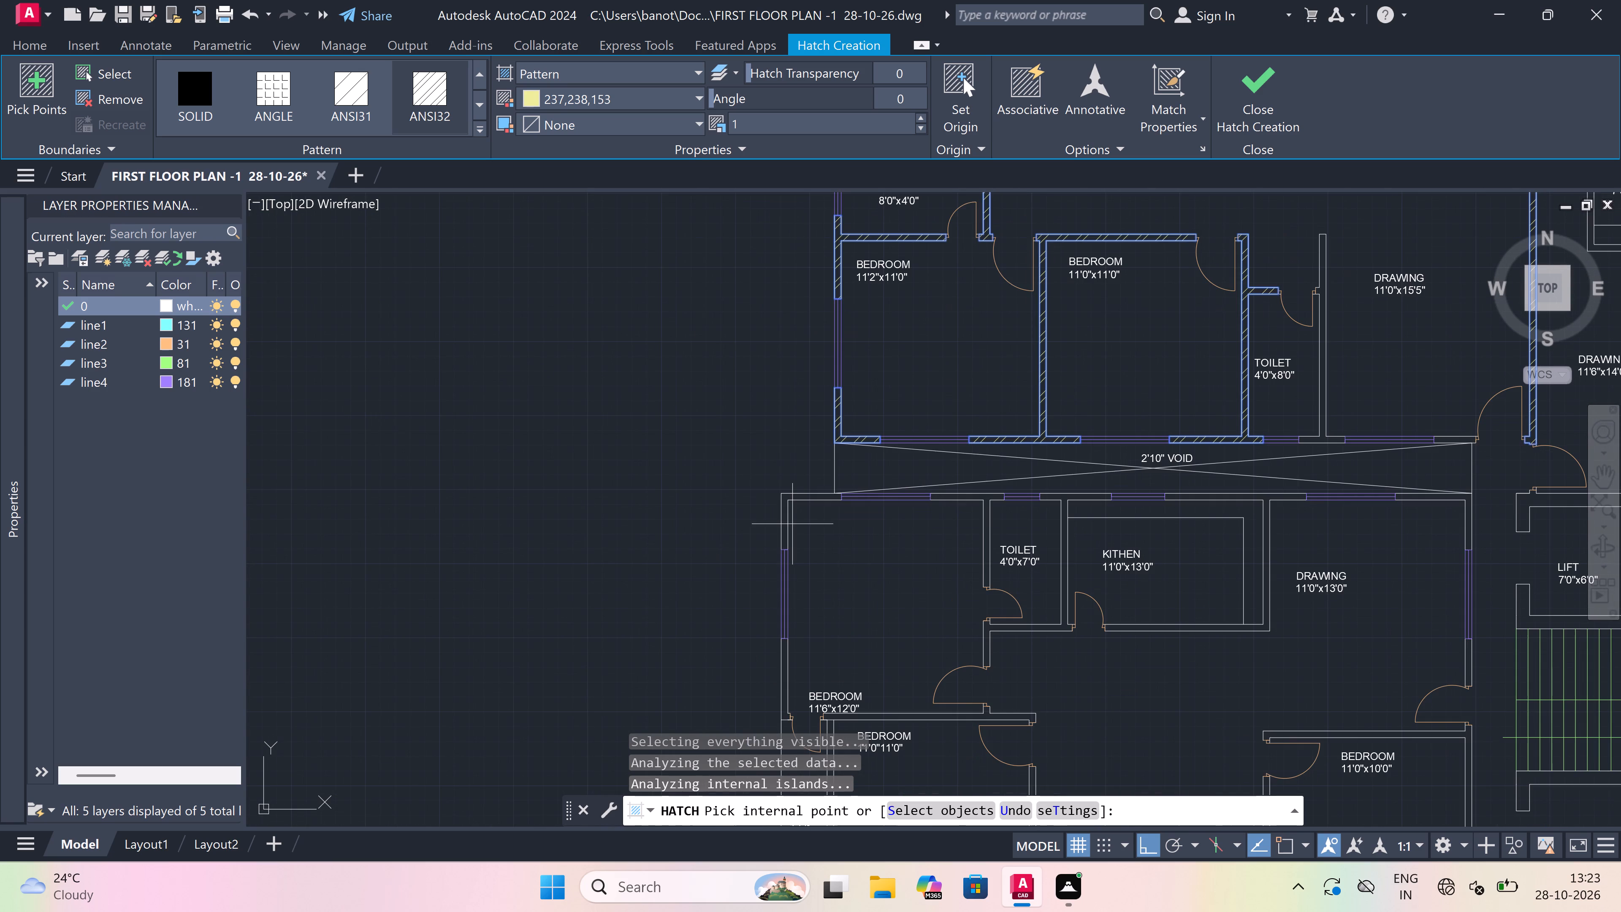
pyautogui.scroll(1, 782, 499)
pyautogui.moveTo(783, 501); pyautogui.dragTo(783, 507)
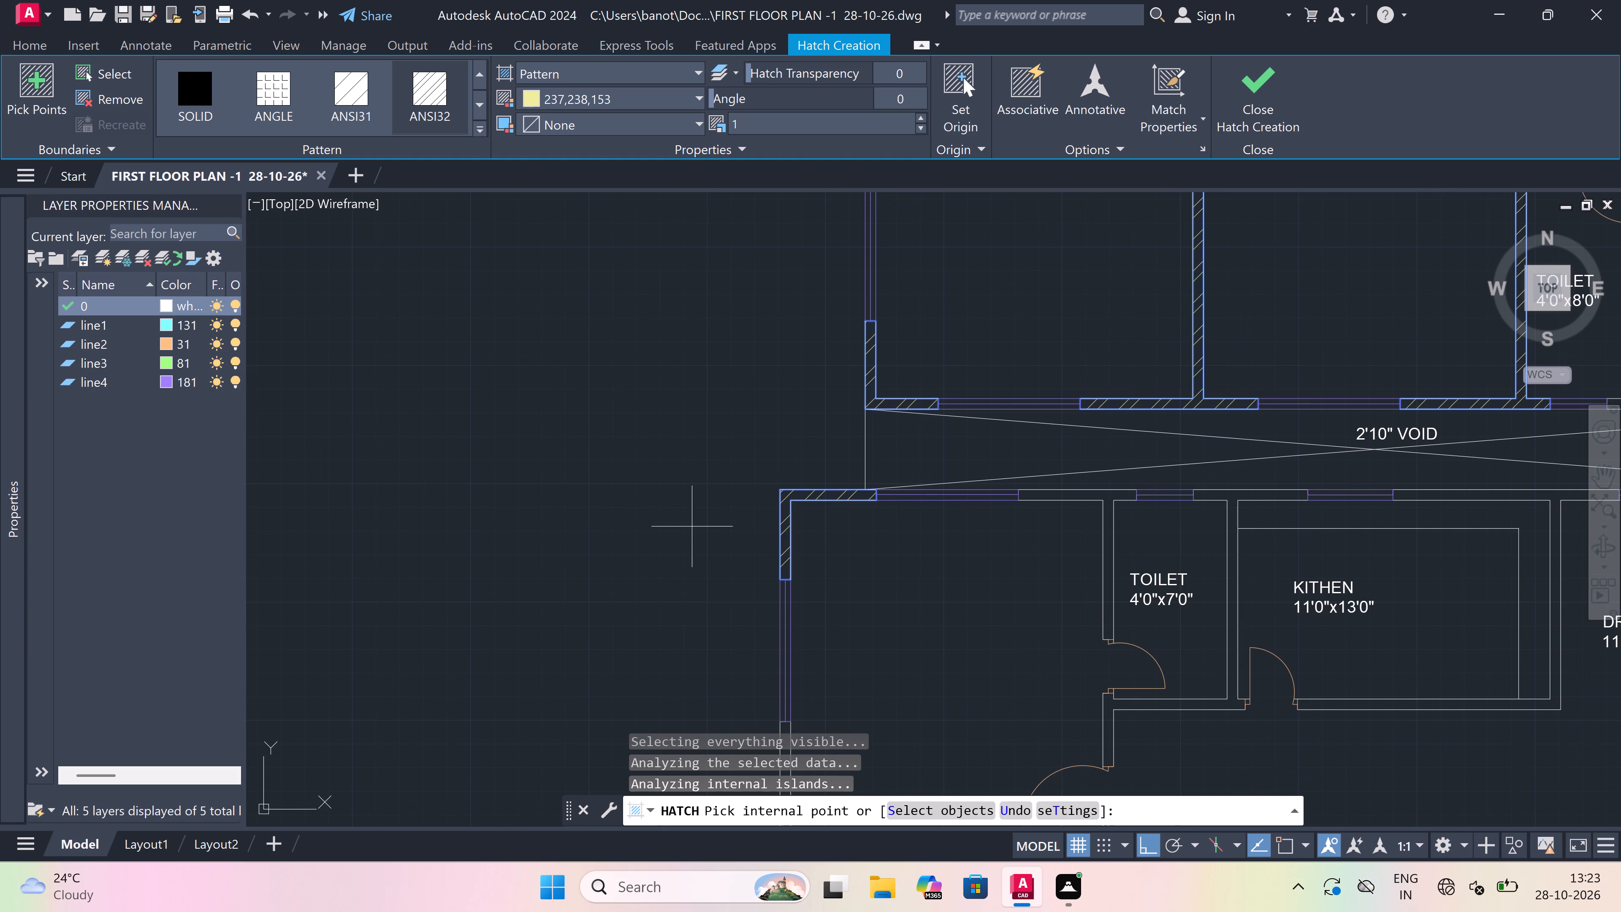
pyautogui.scroll(-3, 691, 523)
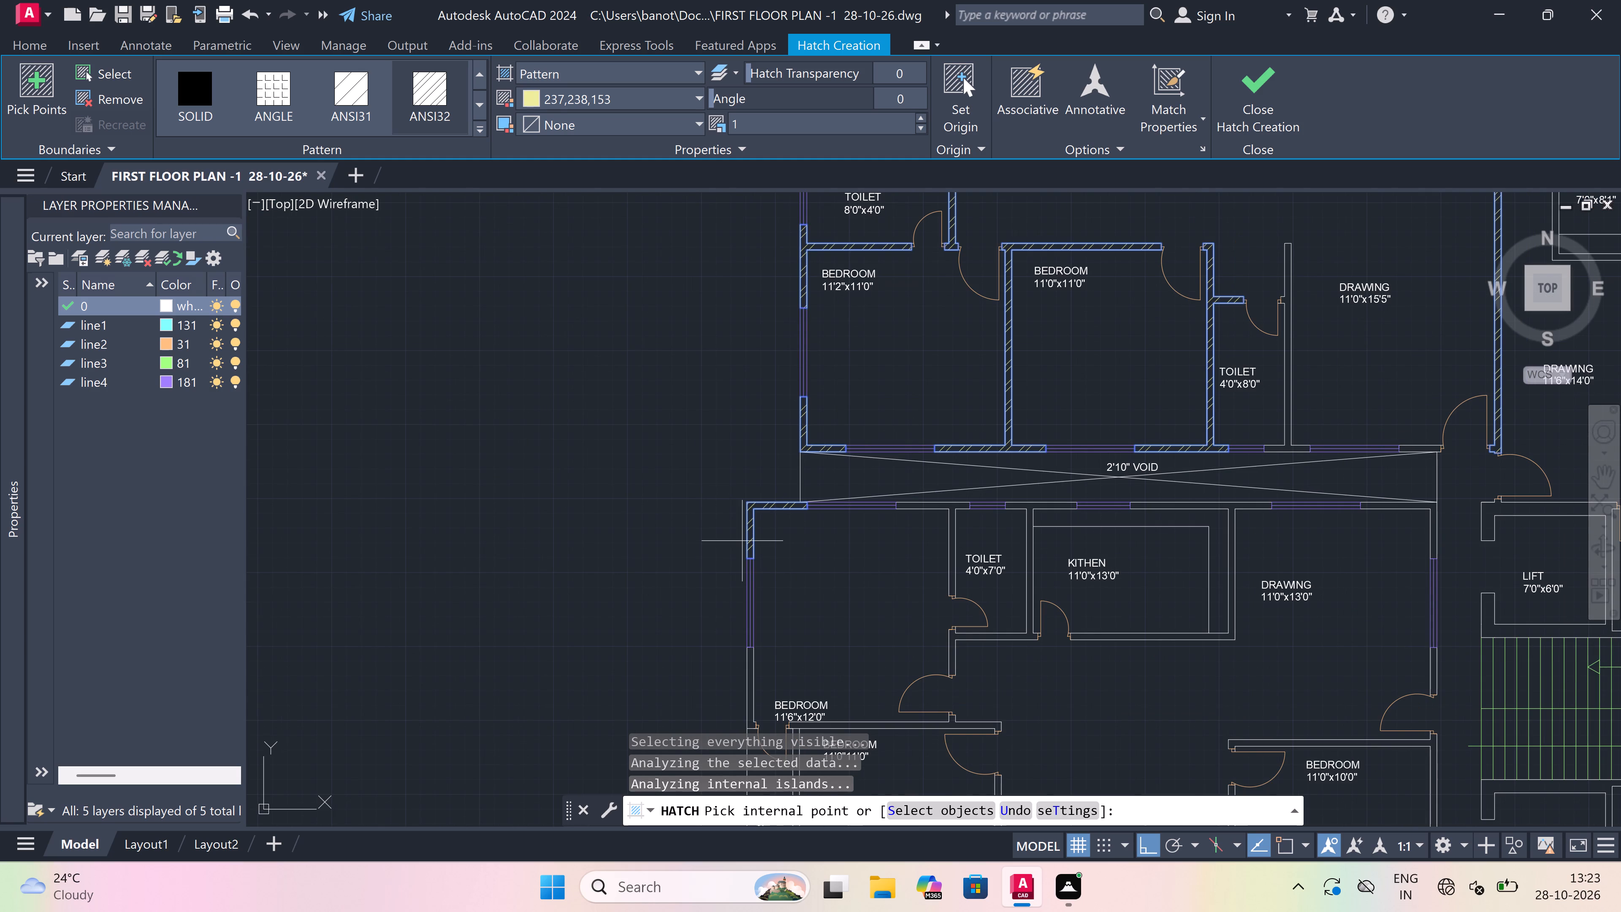
pyautogui.click(928, 508)
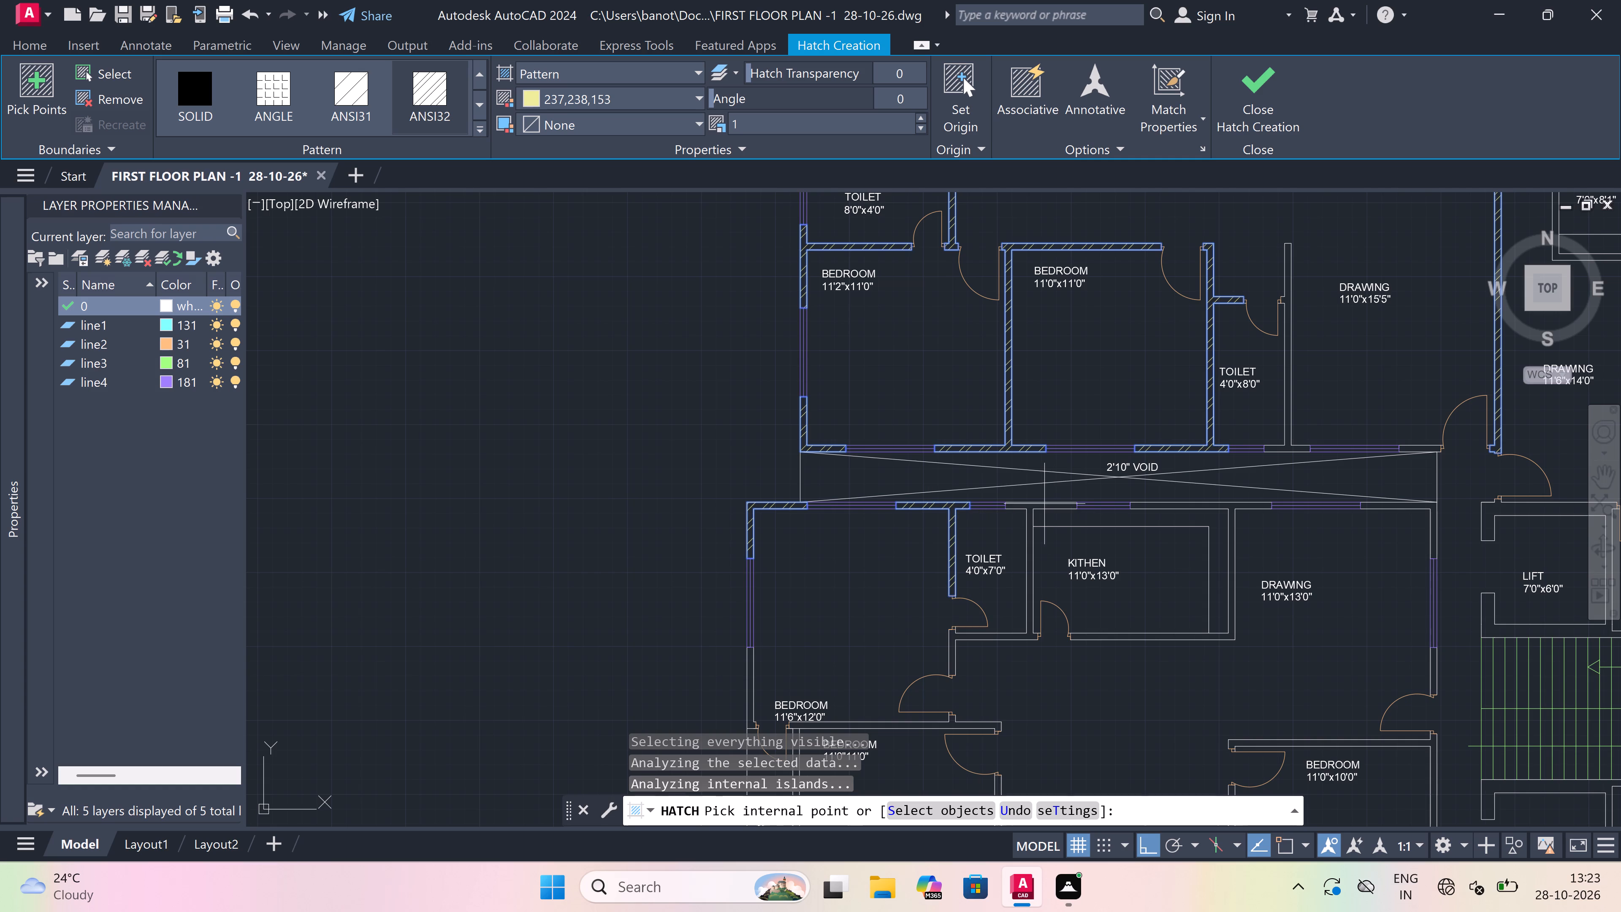
pyautogui.click(1042, 506)
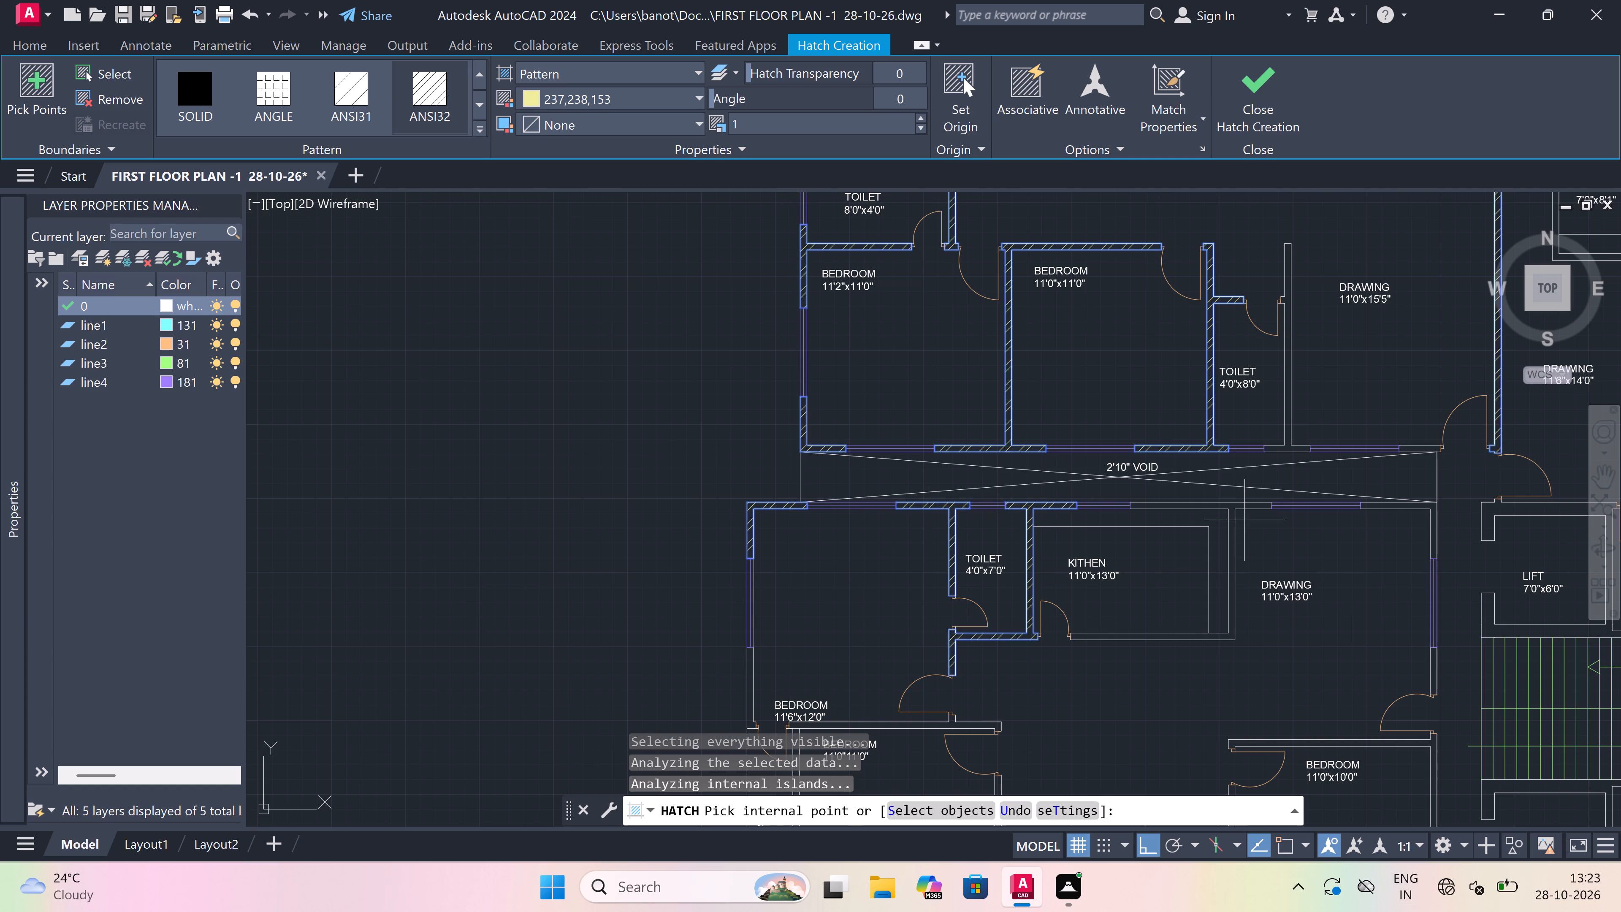
pyautogui.click(1205, 510)
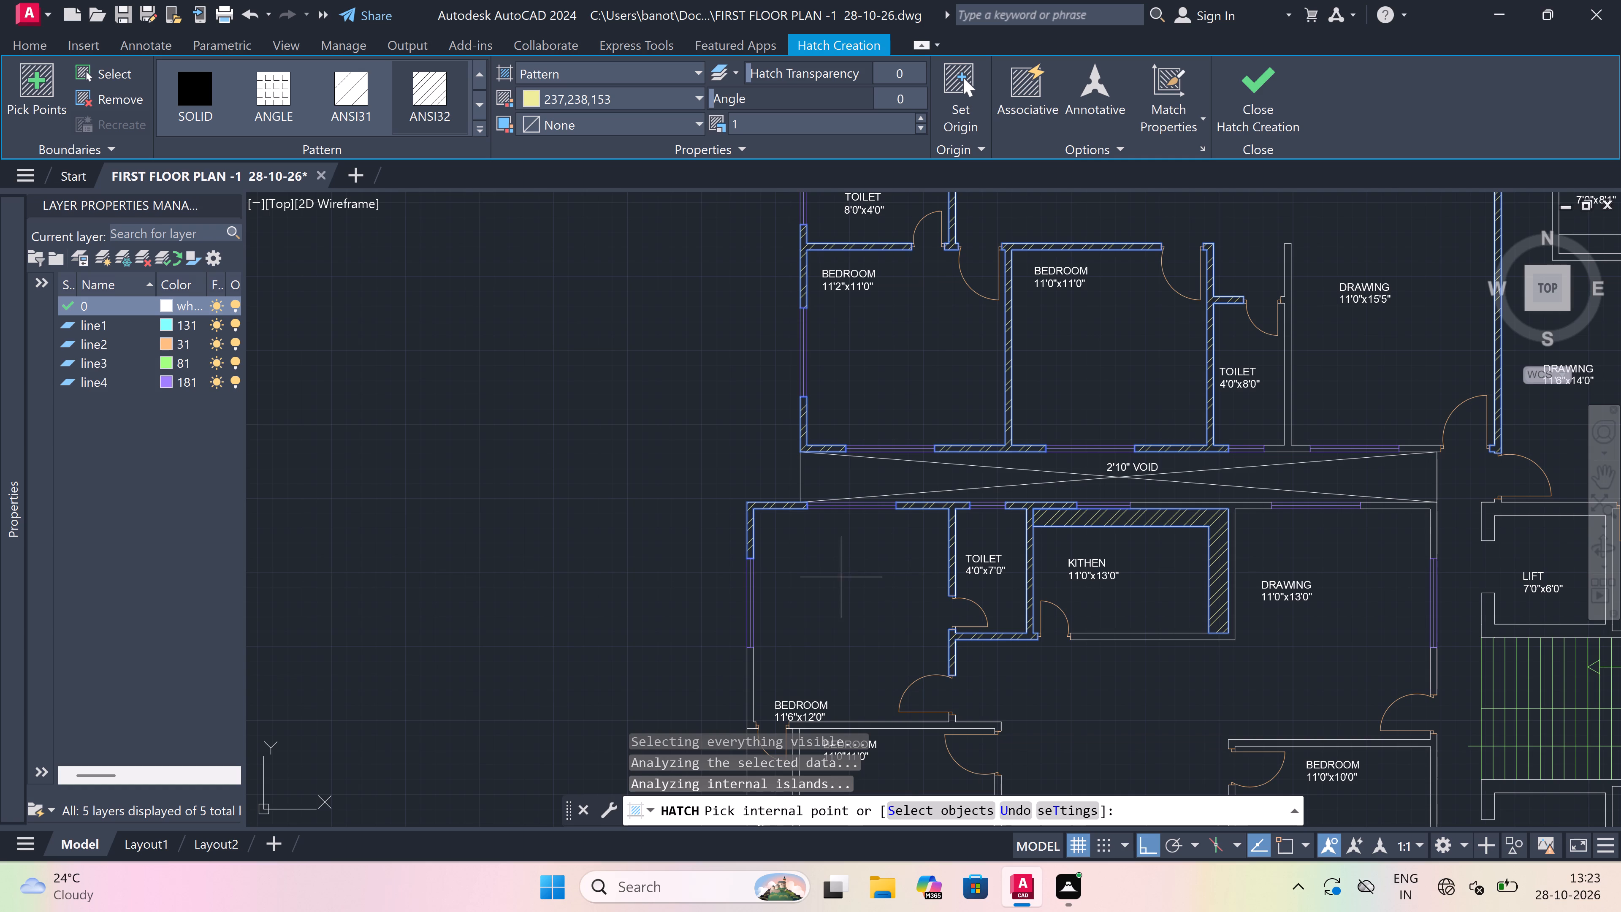
pyautogui.hotkey('ctrl', 'z')
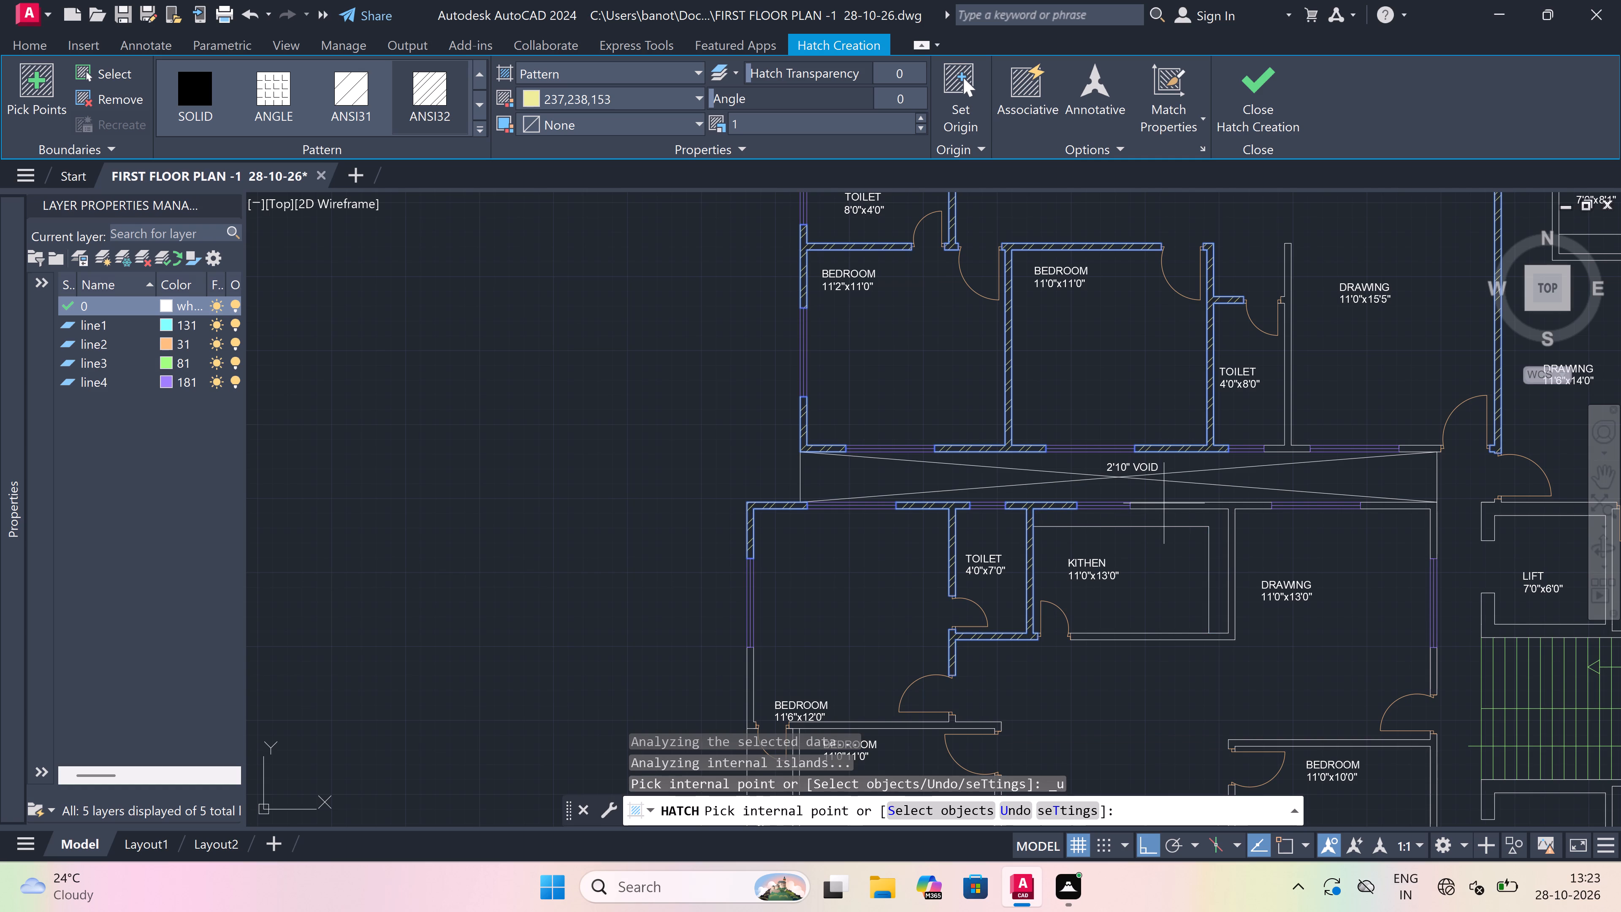
pyautogui.scroll(1, 1203, 502)
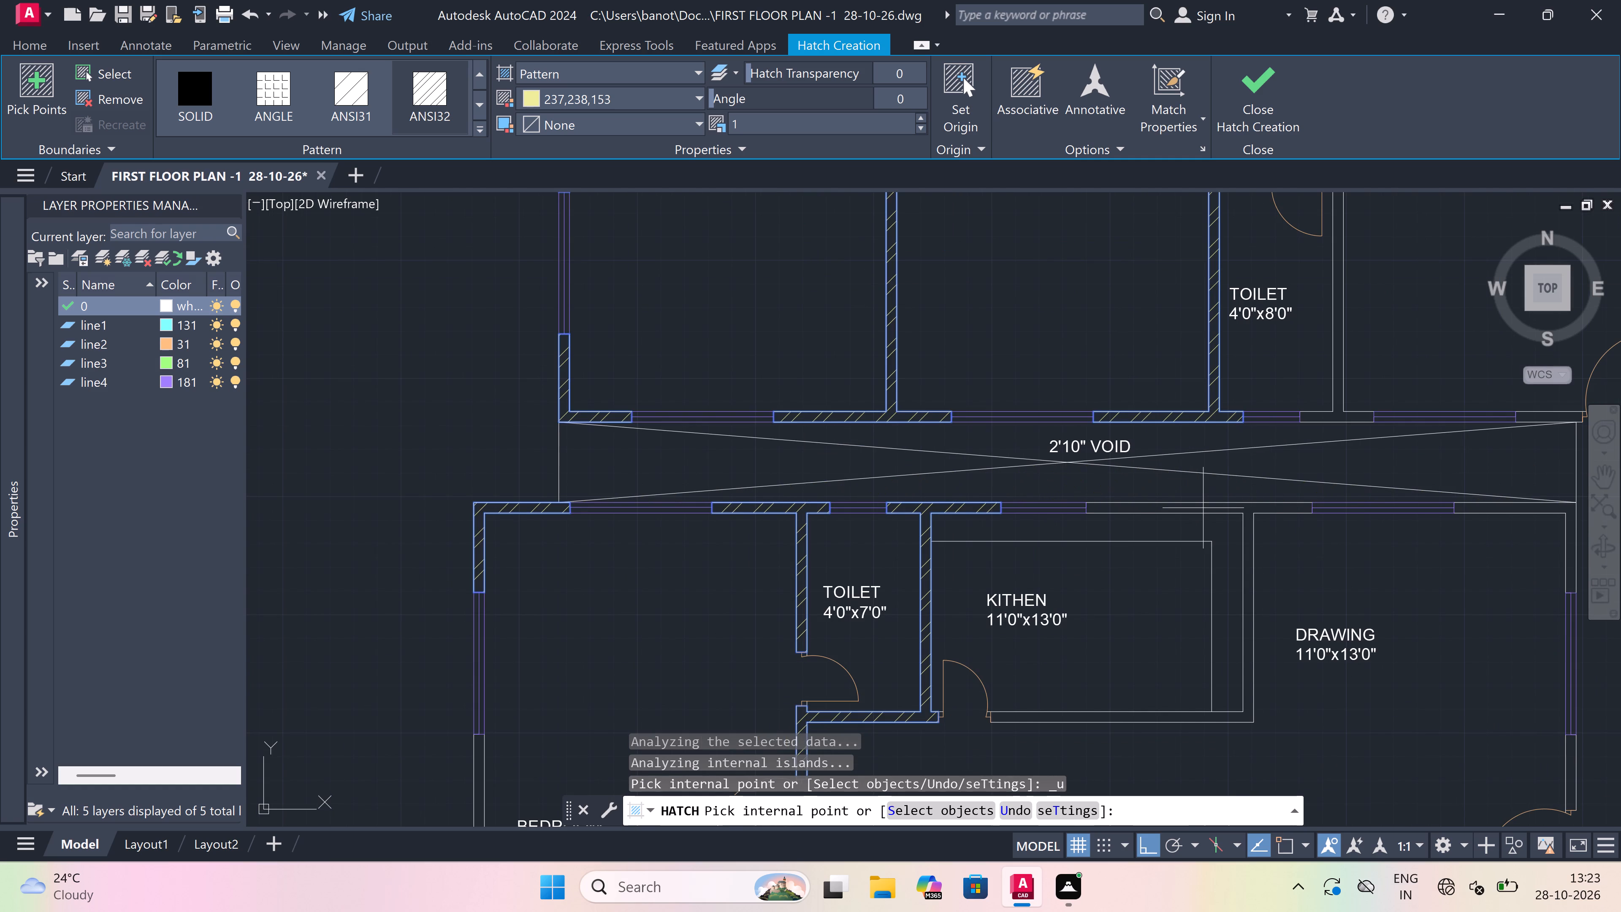
pyautogui.click(1203, 508)
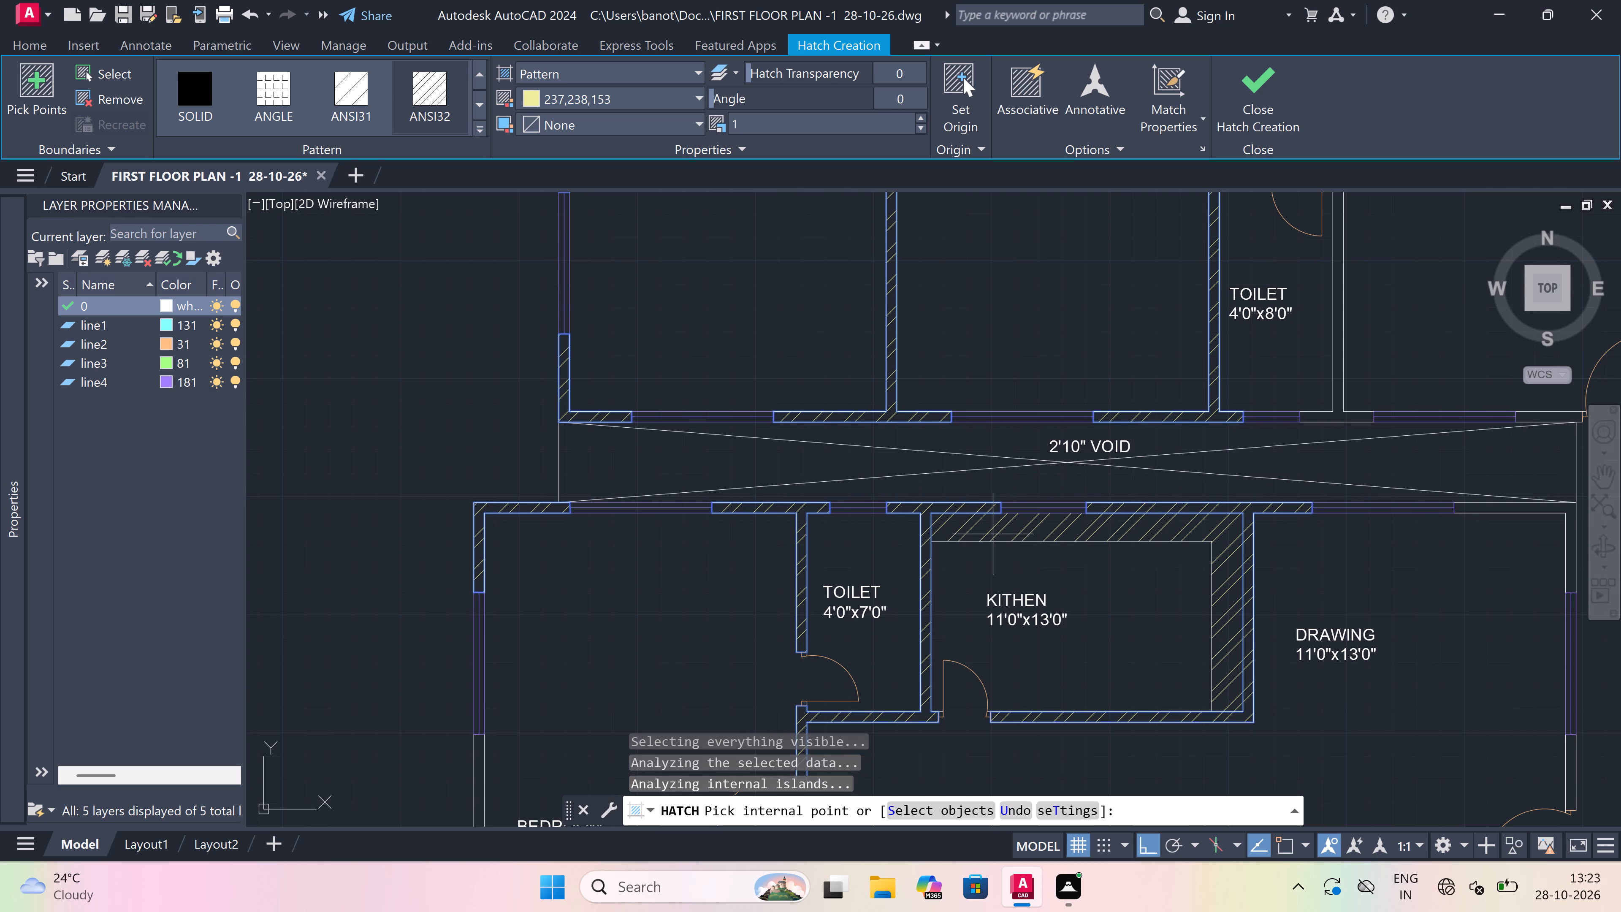
# Hatch the wall between TOILET 4'0"x8'0" and DRAWING 11'0"x15'5", including its connected piece along the upper 2'10" VOID.
pyautogui.scroll(-5, 825, 506)
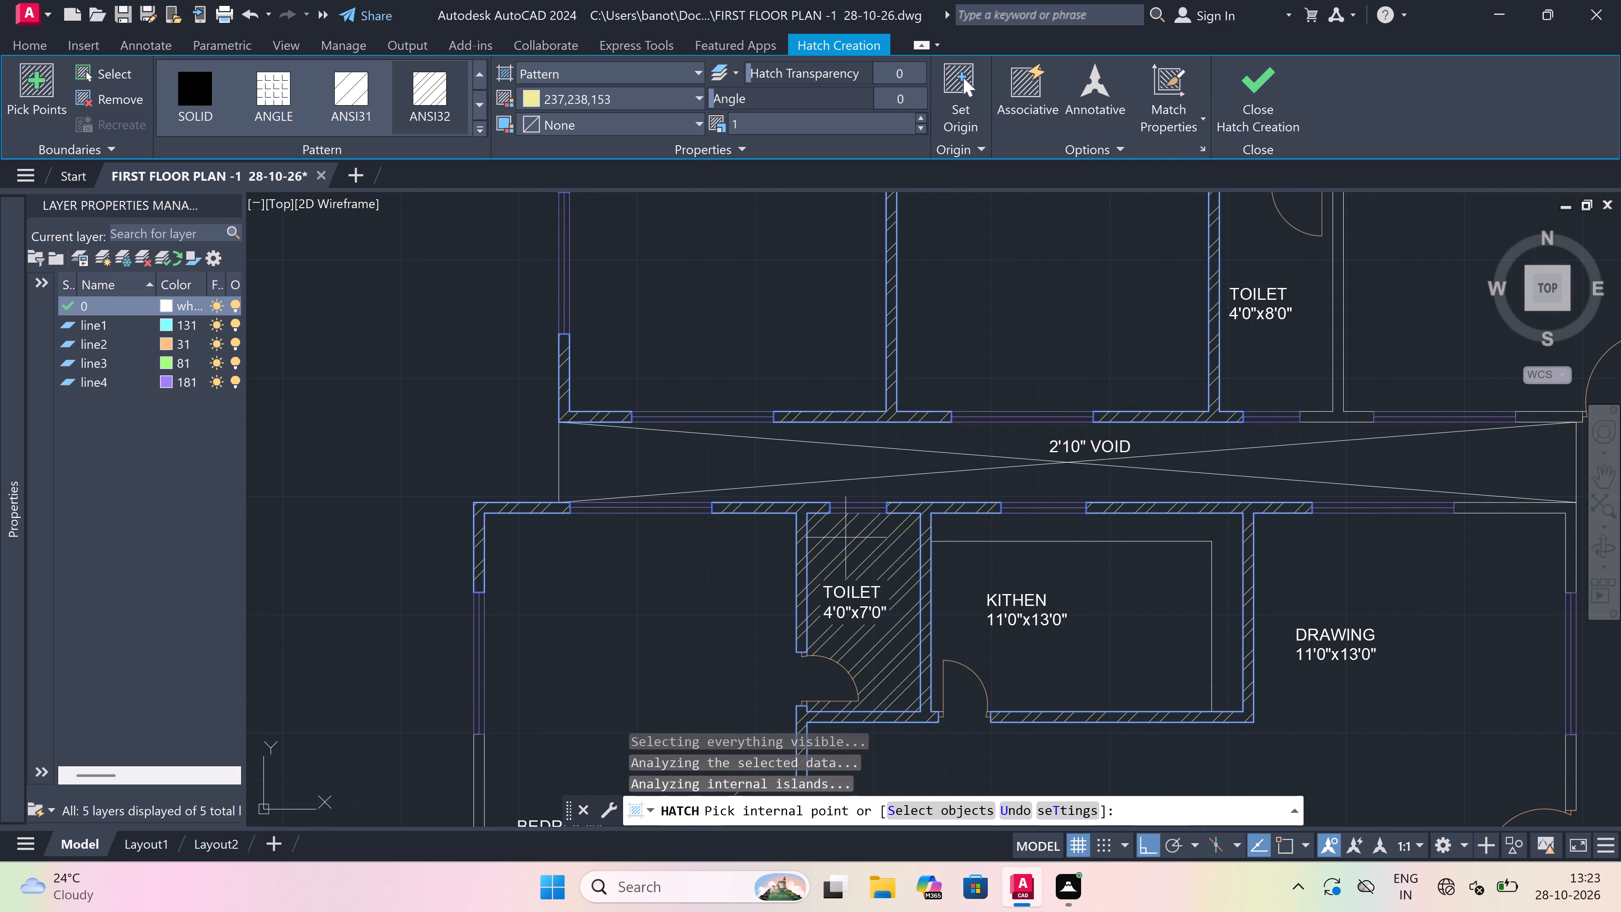
pyautogui.scroll(-2, 835, 512)
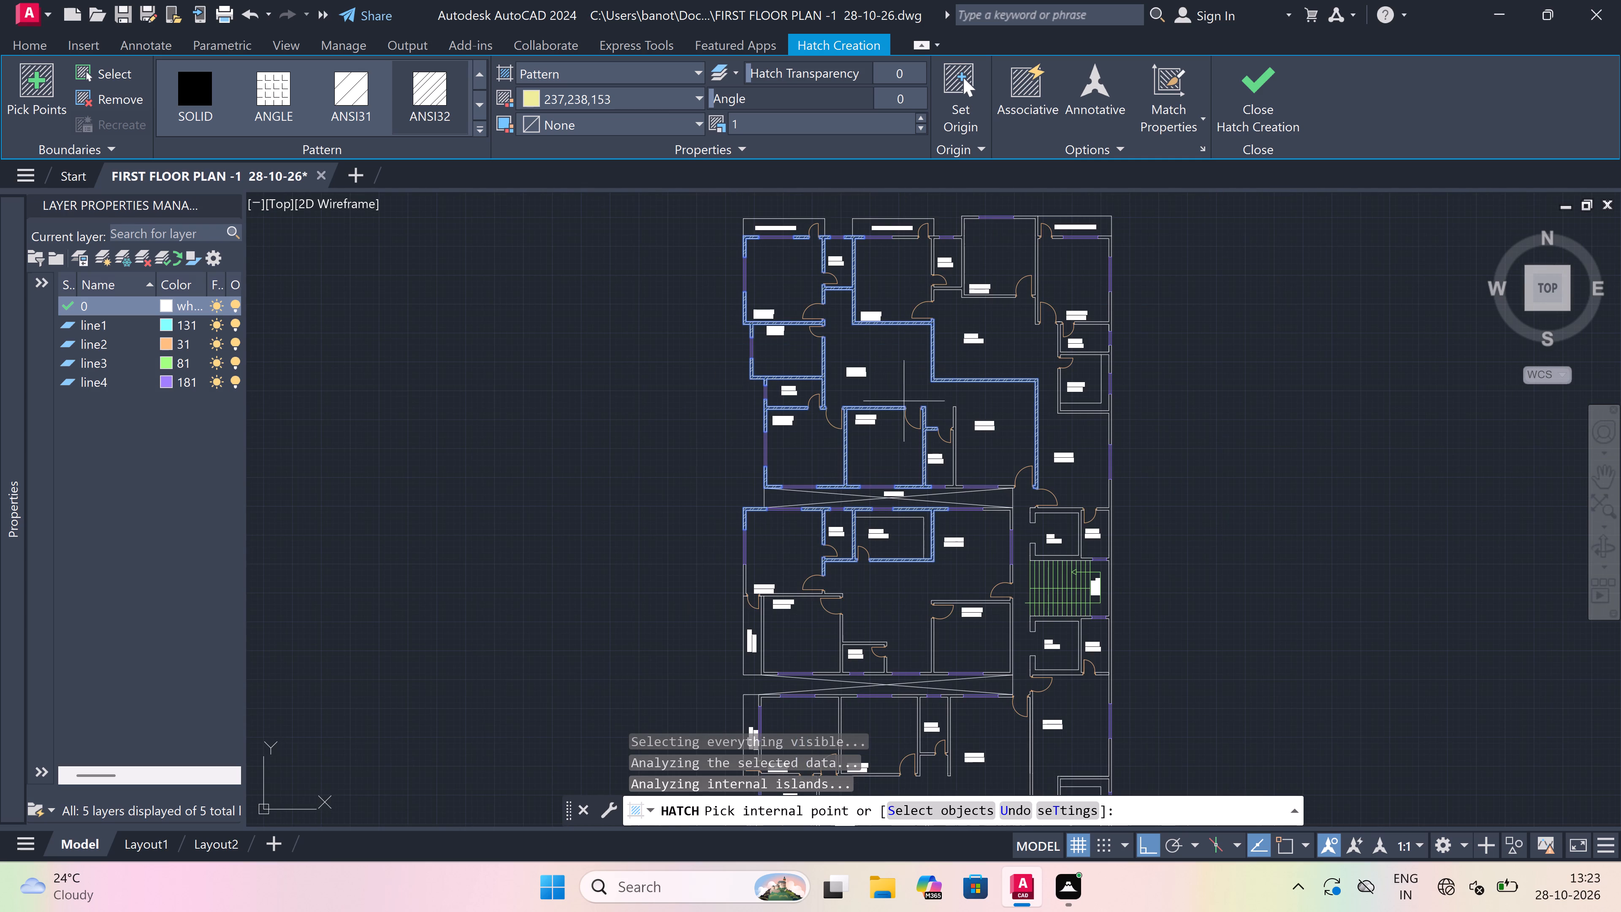
pyautogui.scroll(1, 958, 443)
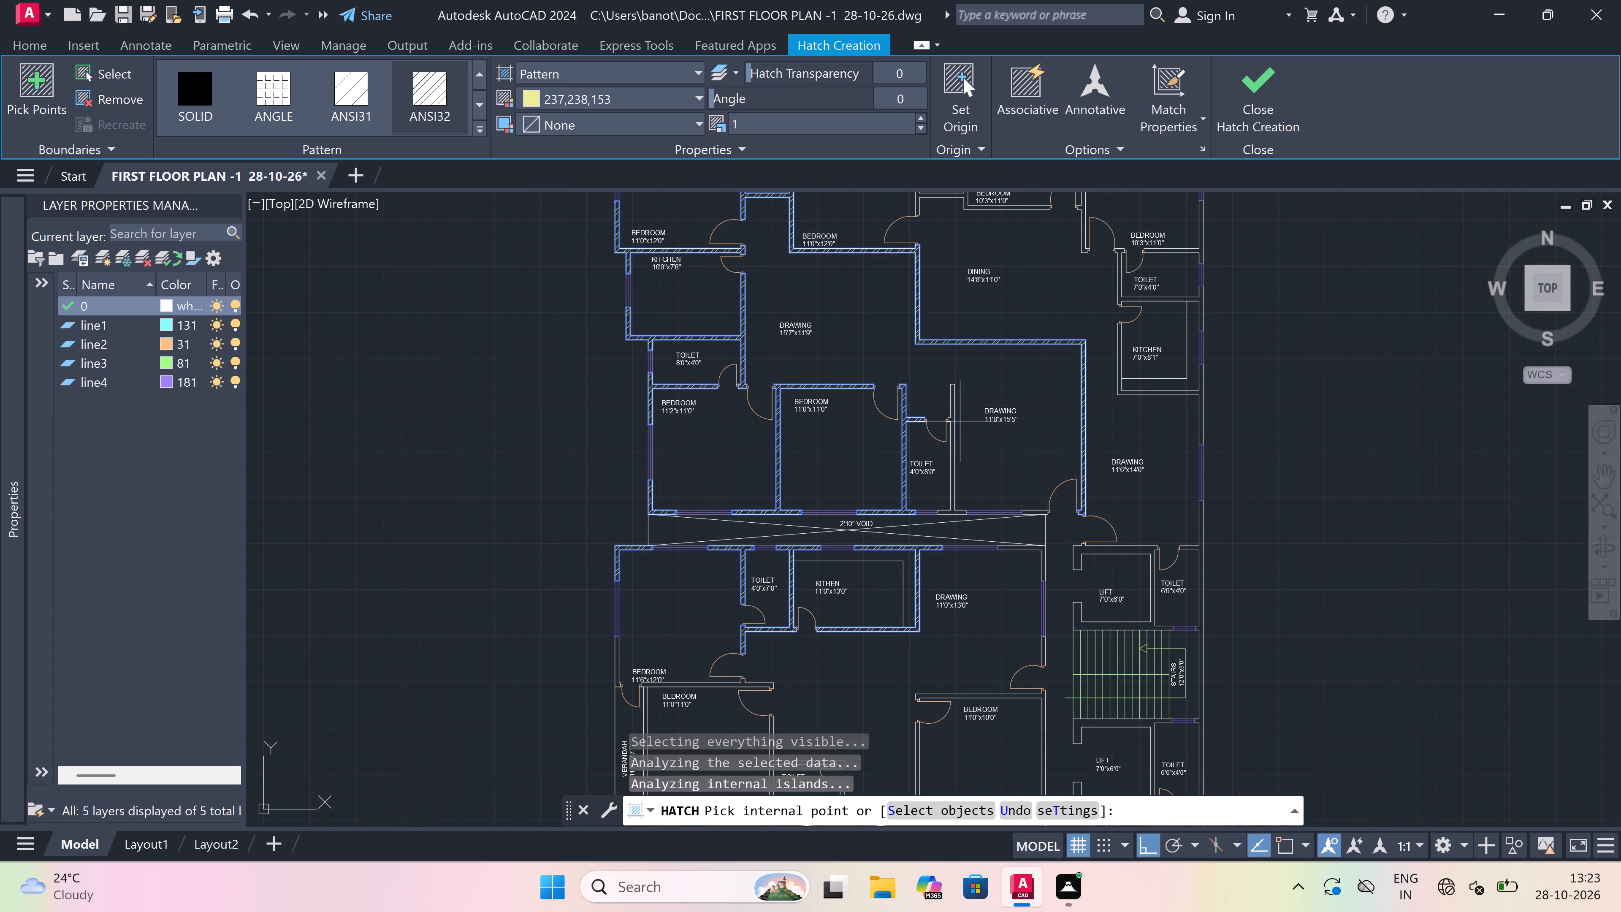
pyautogui.scroll(1, 954, 417)
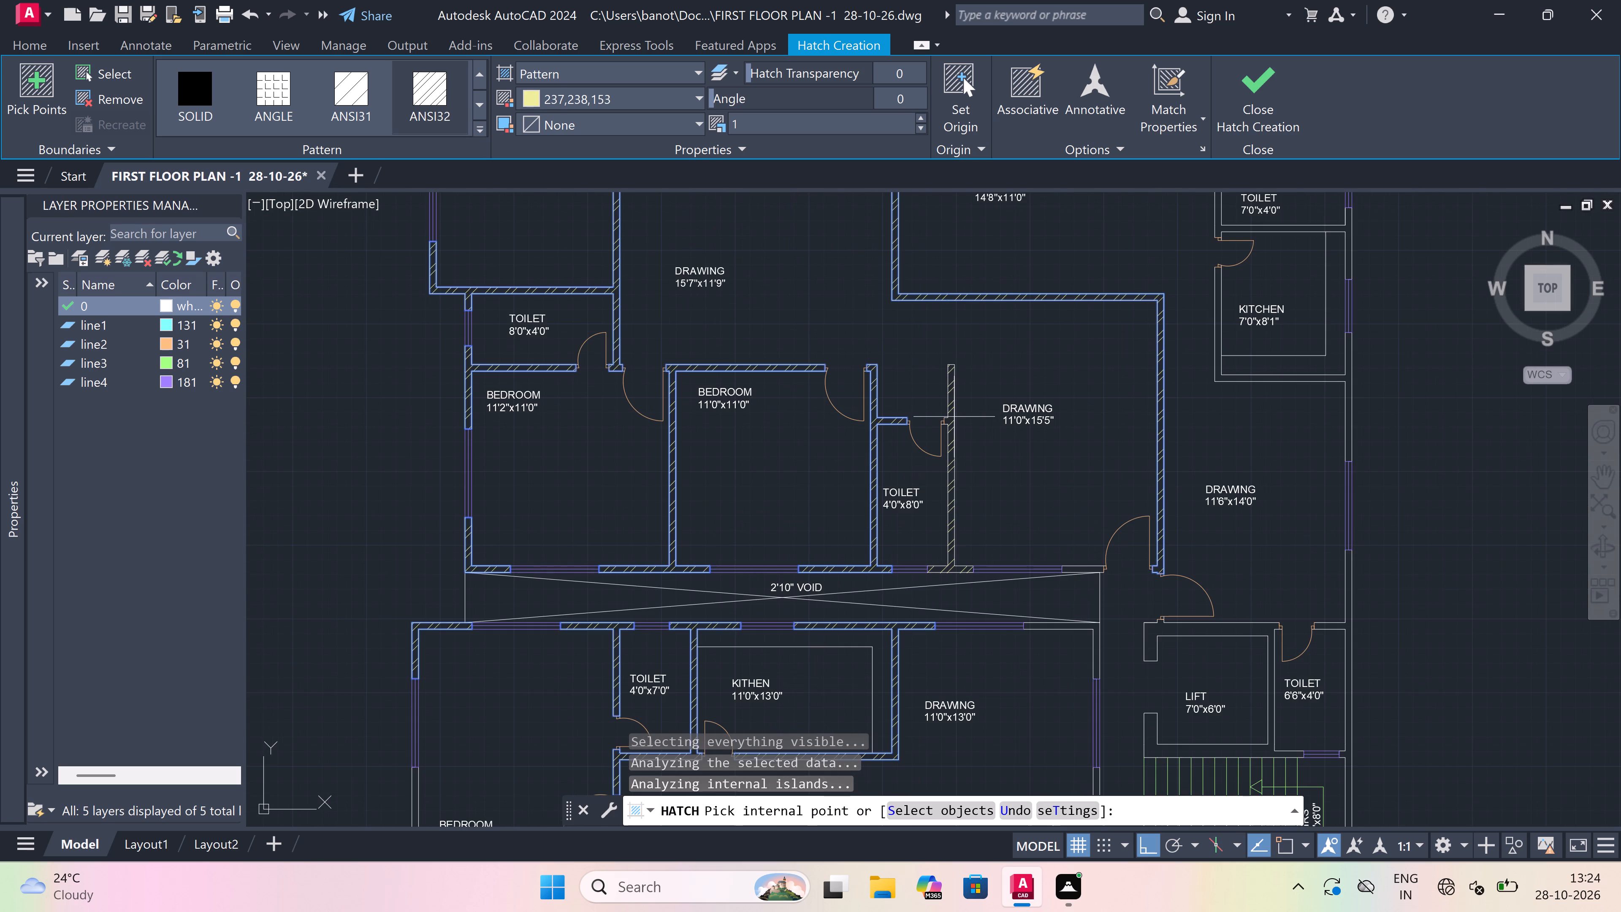
pyautogui.click(954, 417)
# Hatch the remaining walls along the middle VERANDAH 12'0"x2'6" and its adjoining TOILET 4'0"x7'0", including the connected walls of BEDROOM 10'3"x11'0".
pyautogui.scroll(-4, 864, 525)
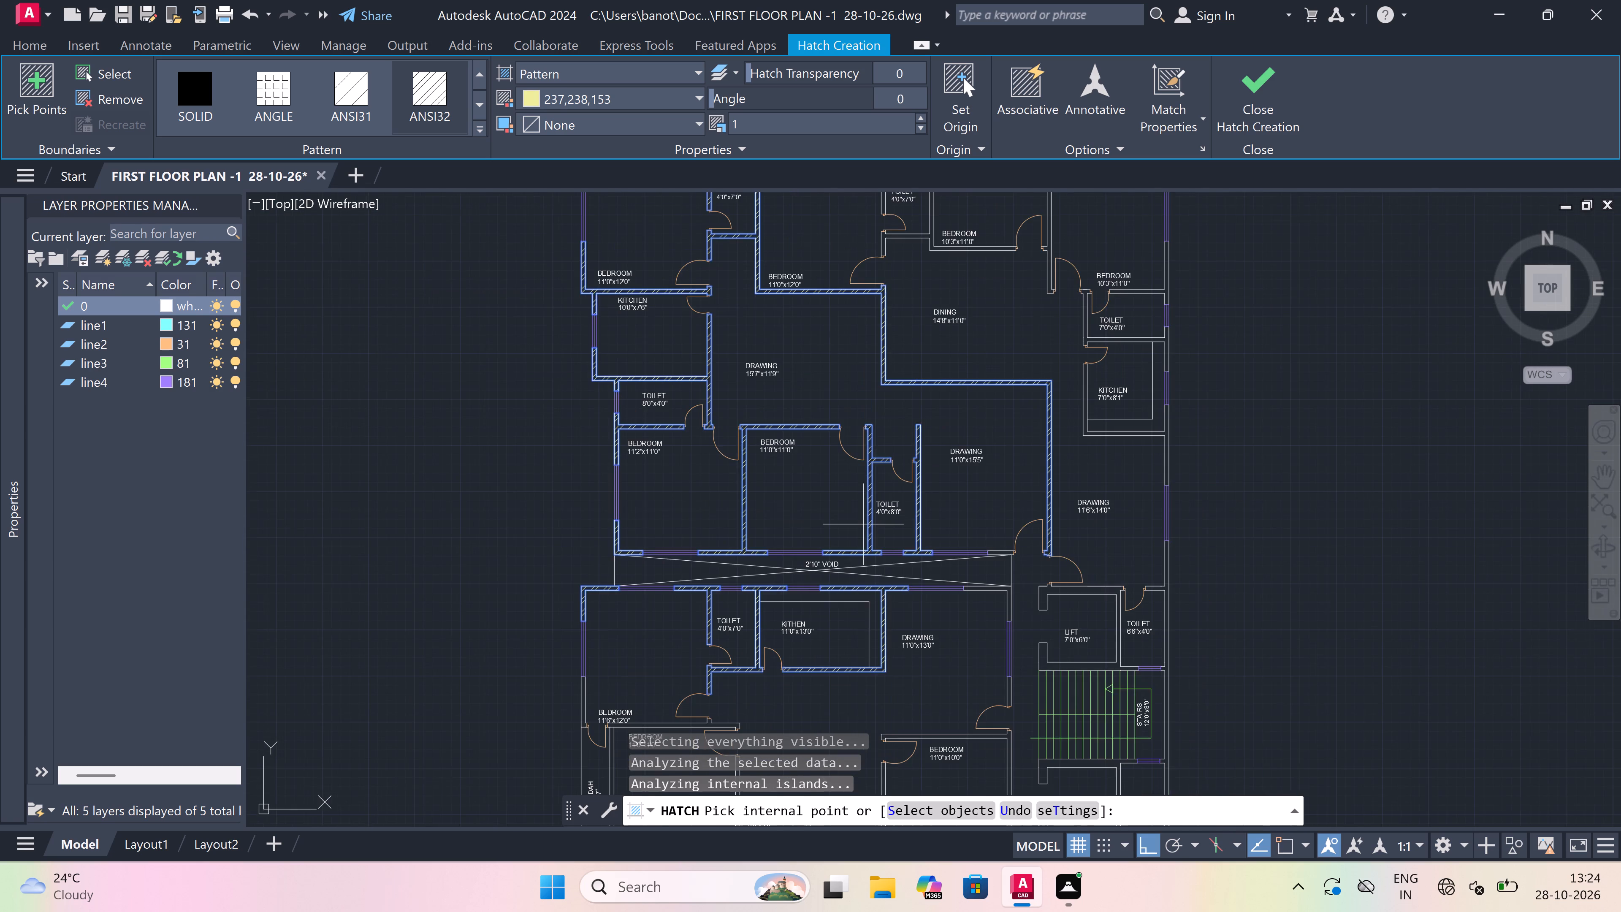
pyautogui.scroll(-3, 863, 523)
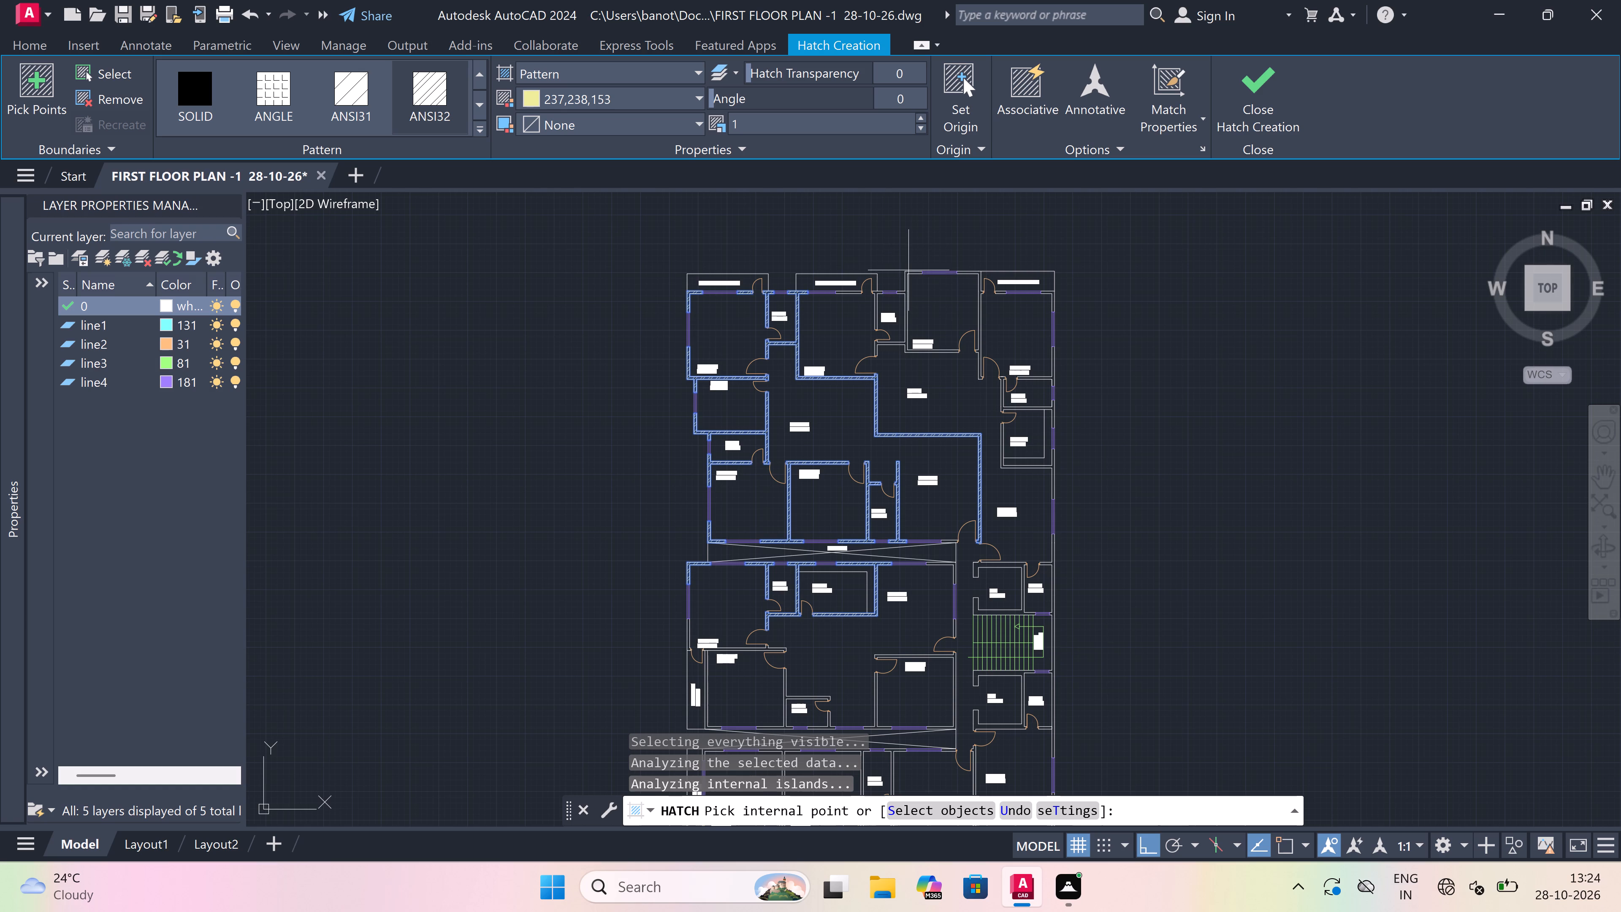
pyautogui.scroll(2, 905, 270)
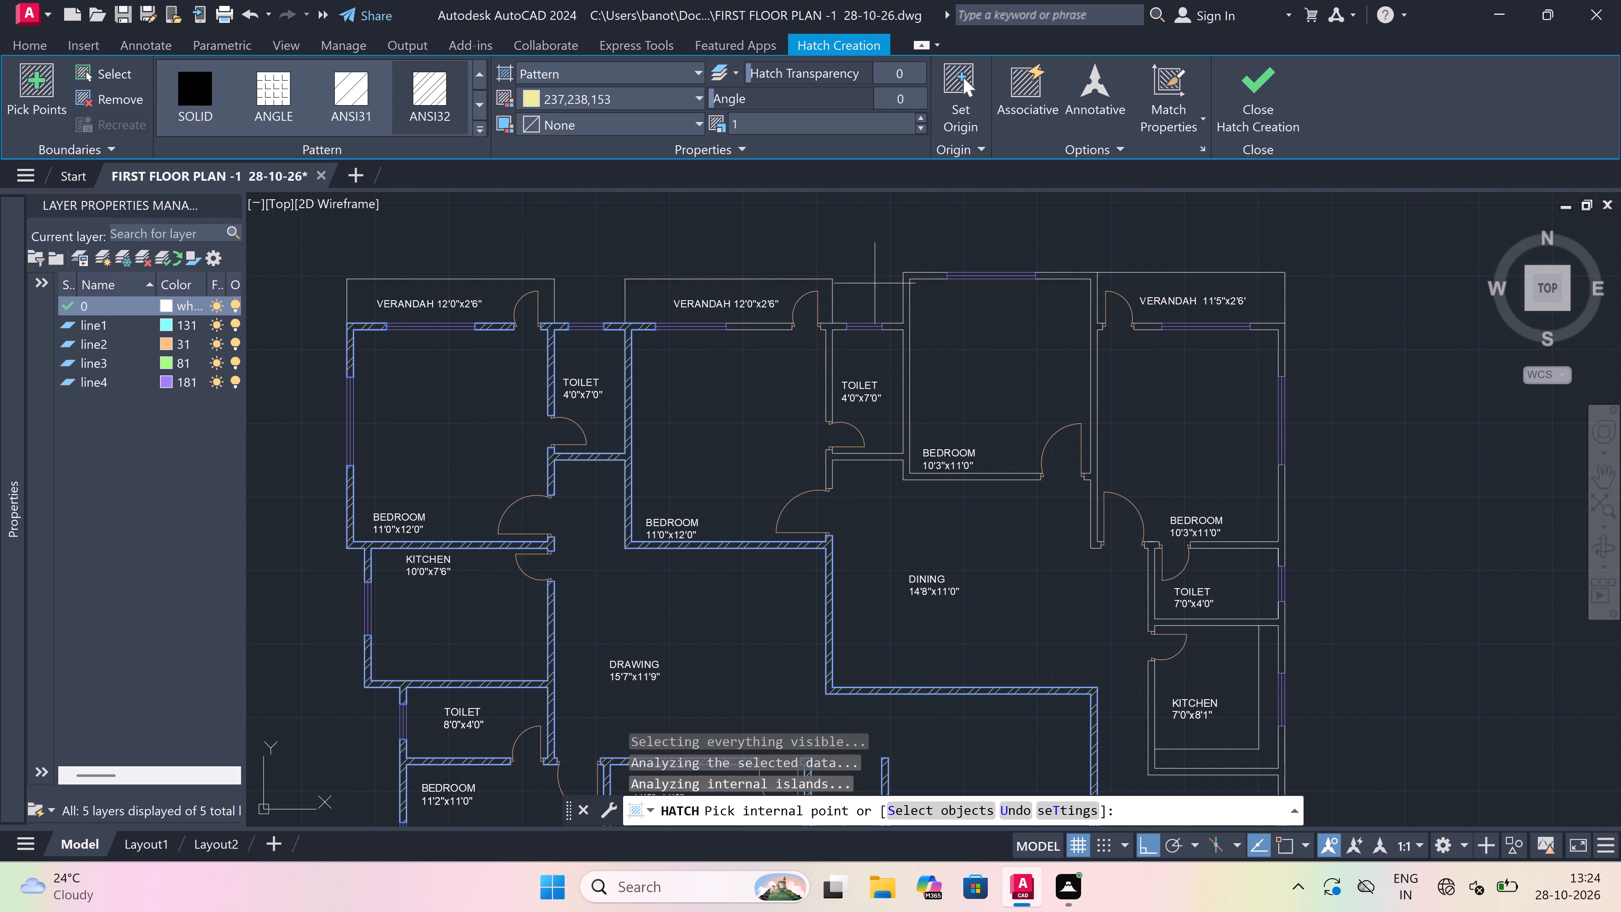
pyautogui.click(744, 327)
pyautogui.click(898, 322)
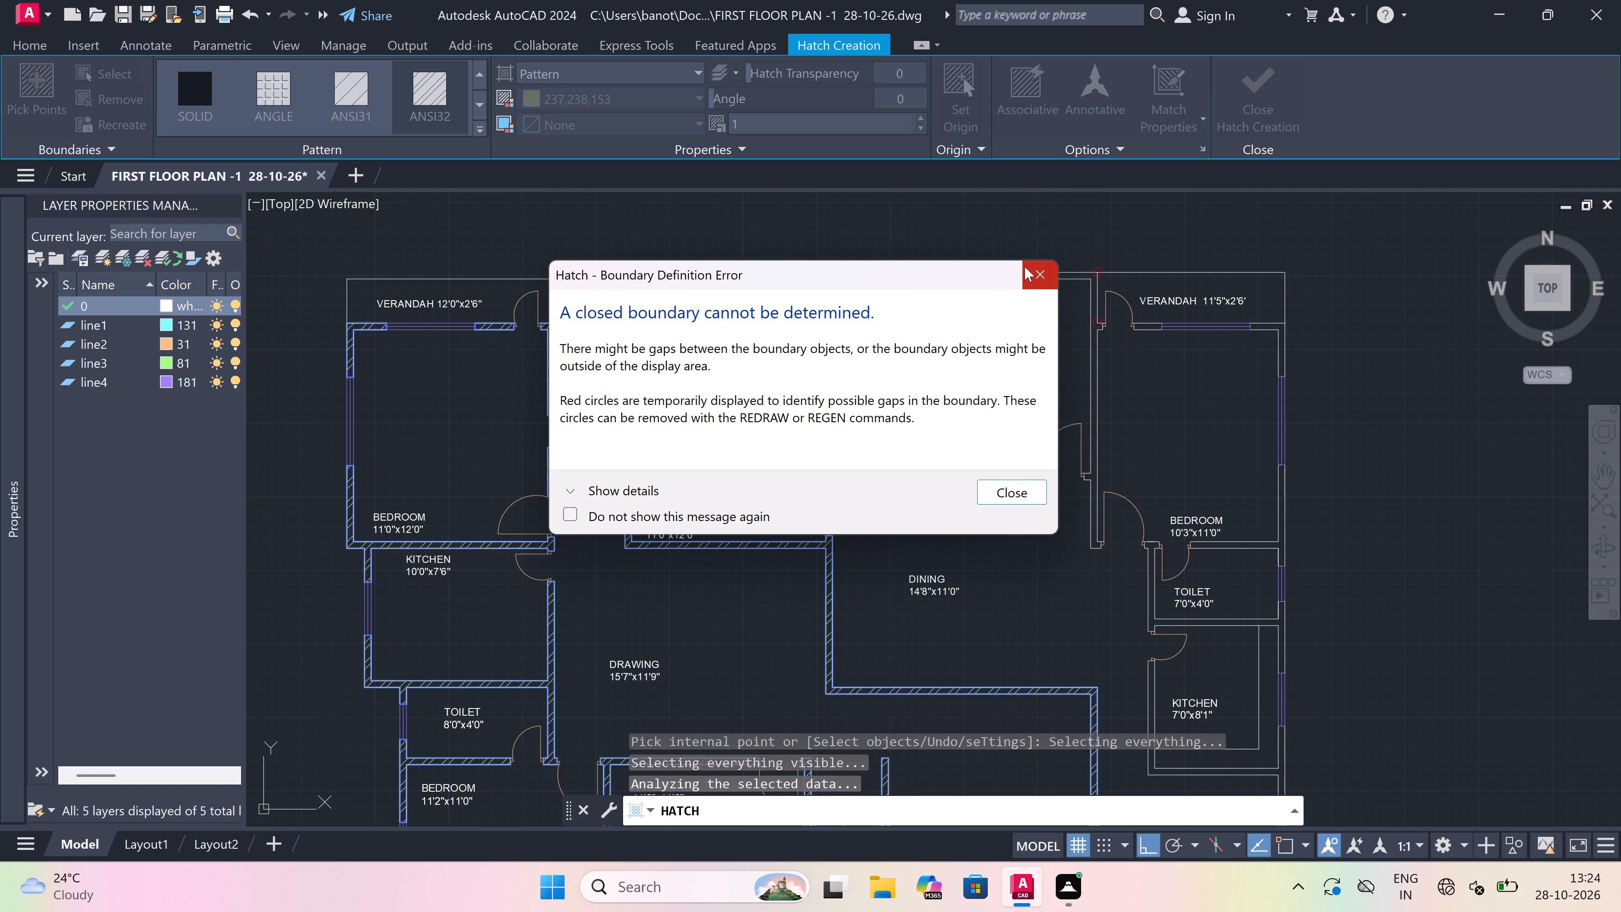
pyautogui.click(1025, 266)
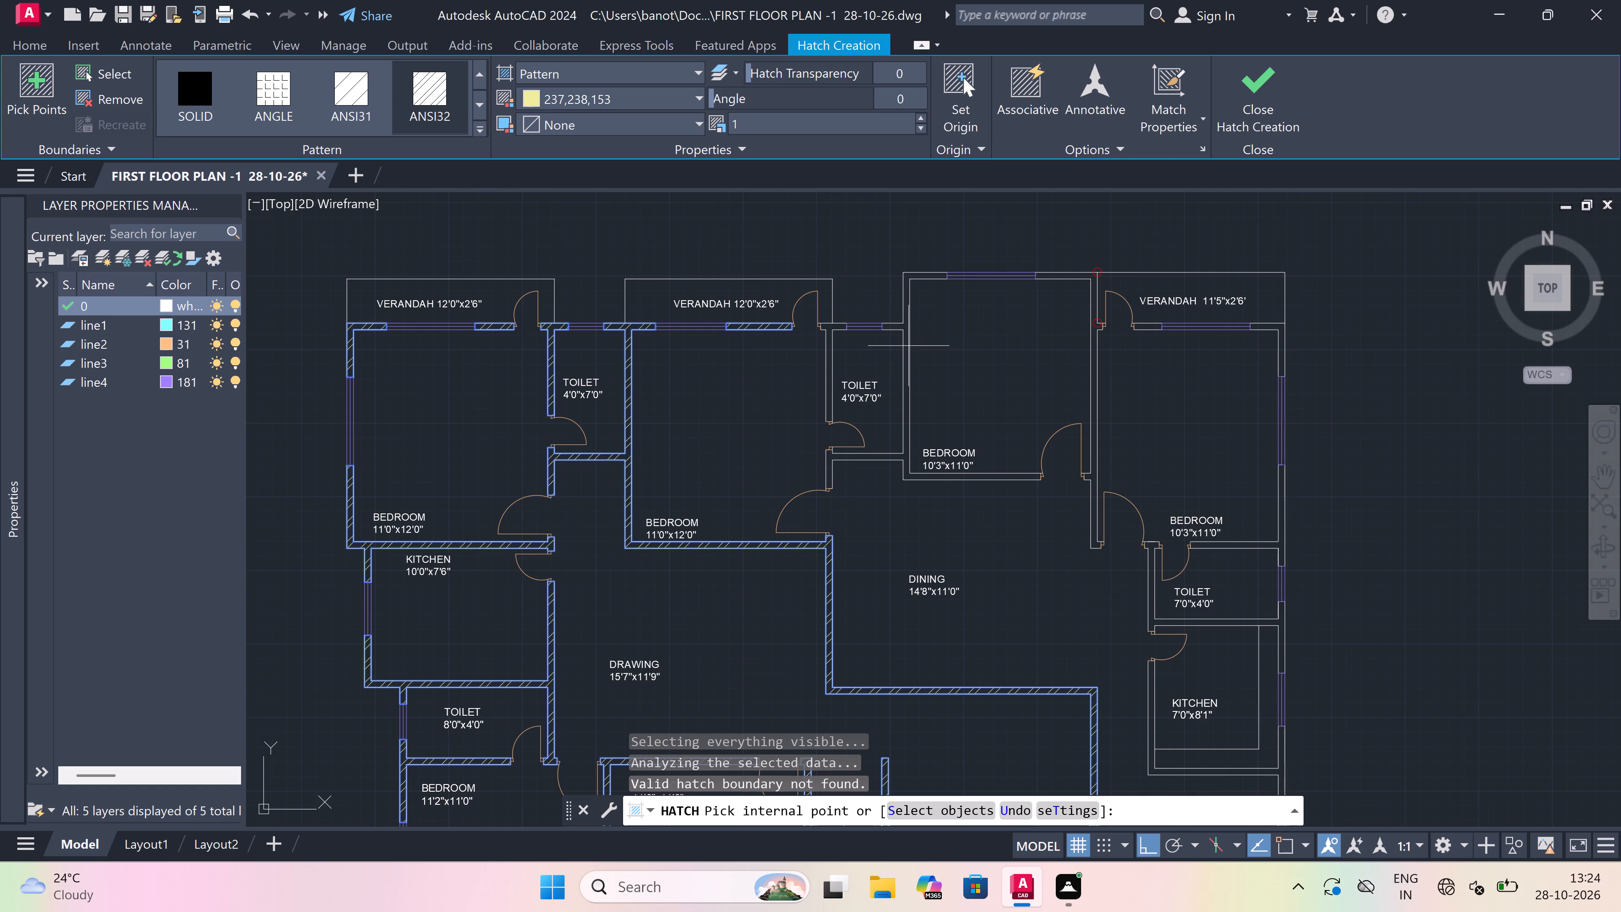
pyautogui.scroll(2, 905, 312)
pyautogui.click(910, 317)
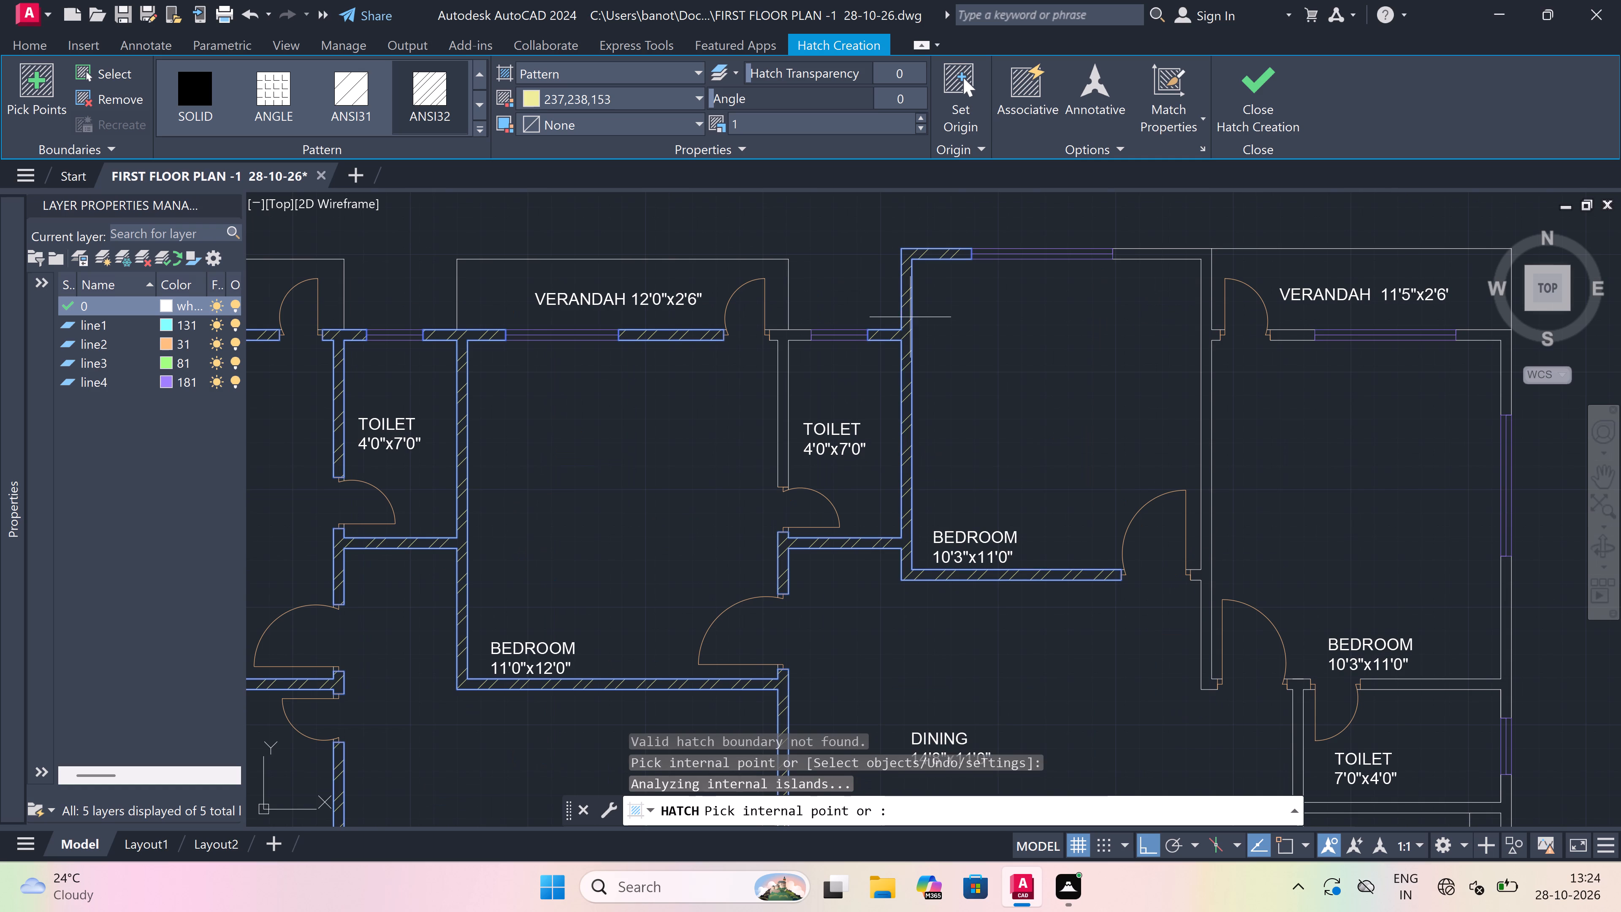
pyautogui.click(782, 373)
# Hatch the wall between the two upper 10'3"x11'0" bedrooms and the wall pieces along VERANDAH 11'5"x2'6", including the outer corner.
pyautogui.scroll(-3, 783, 373)
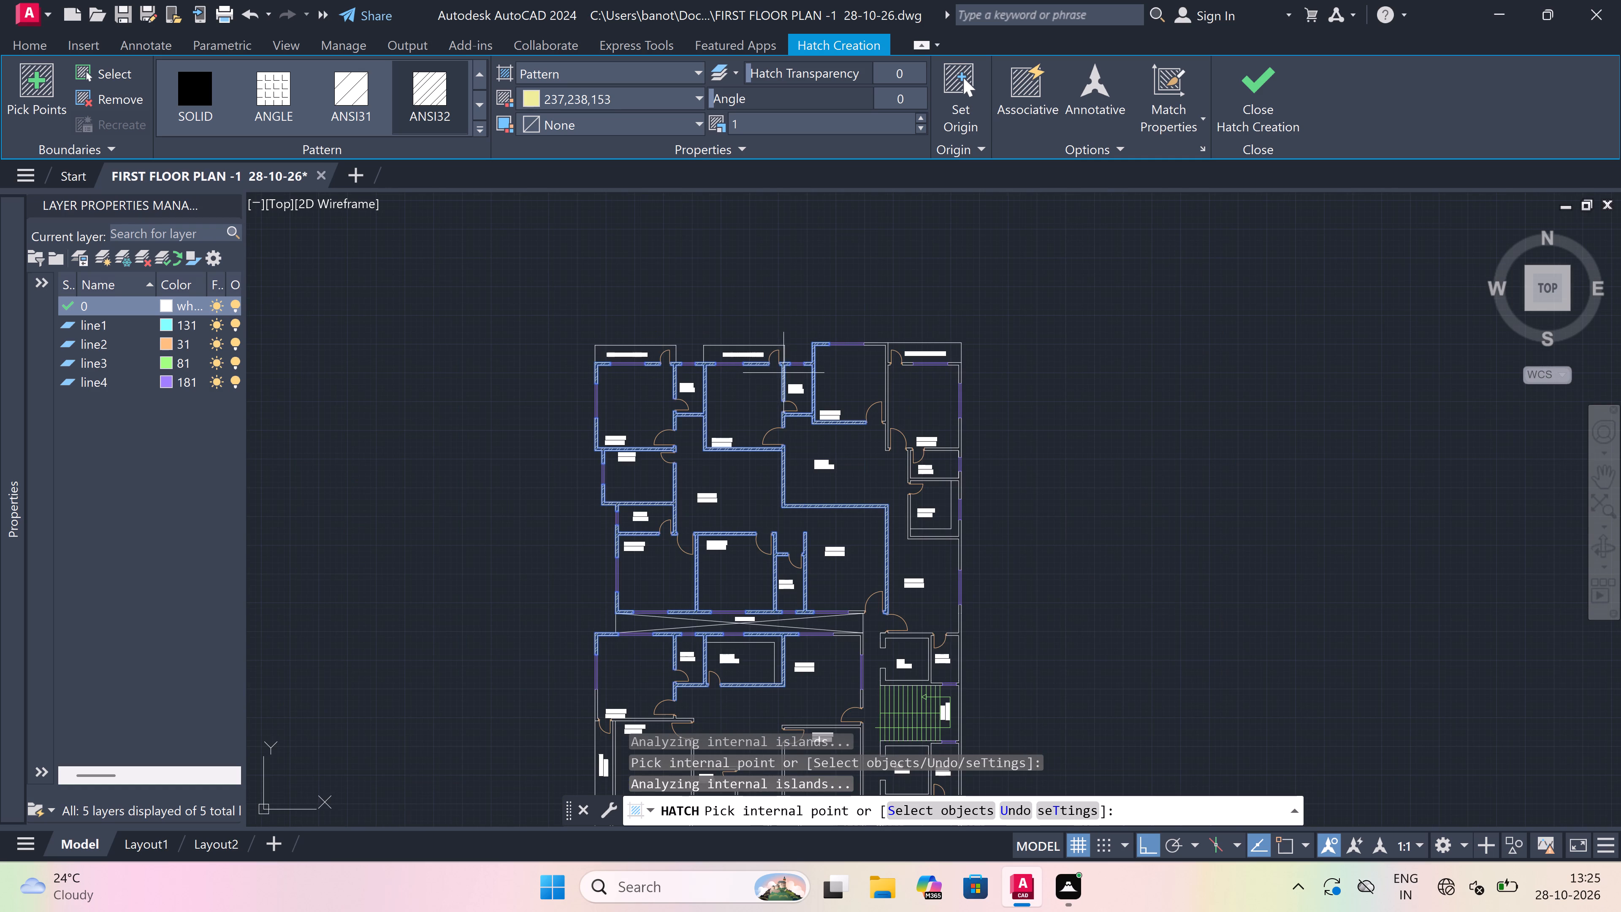
pyautogui.scroll(2, 953, 353)
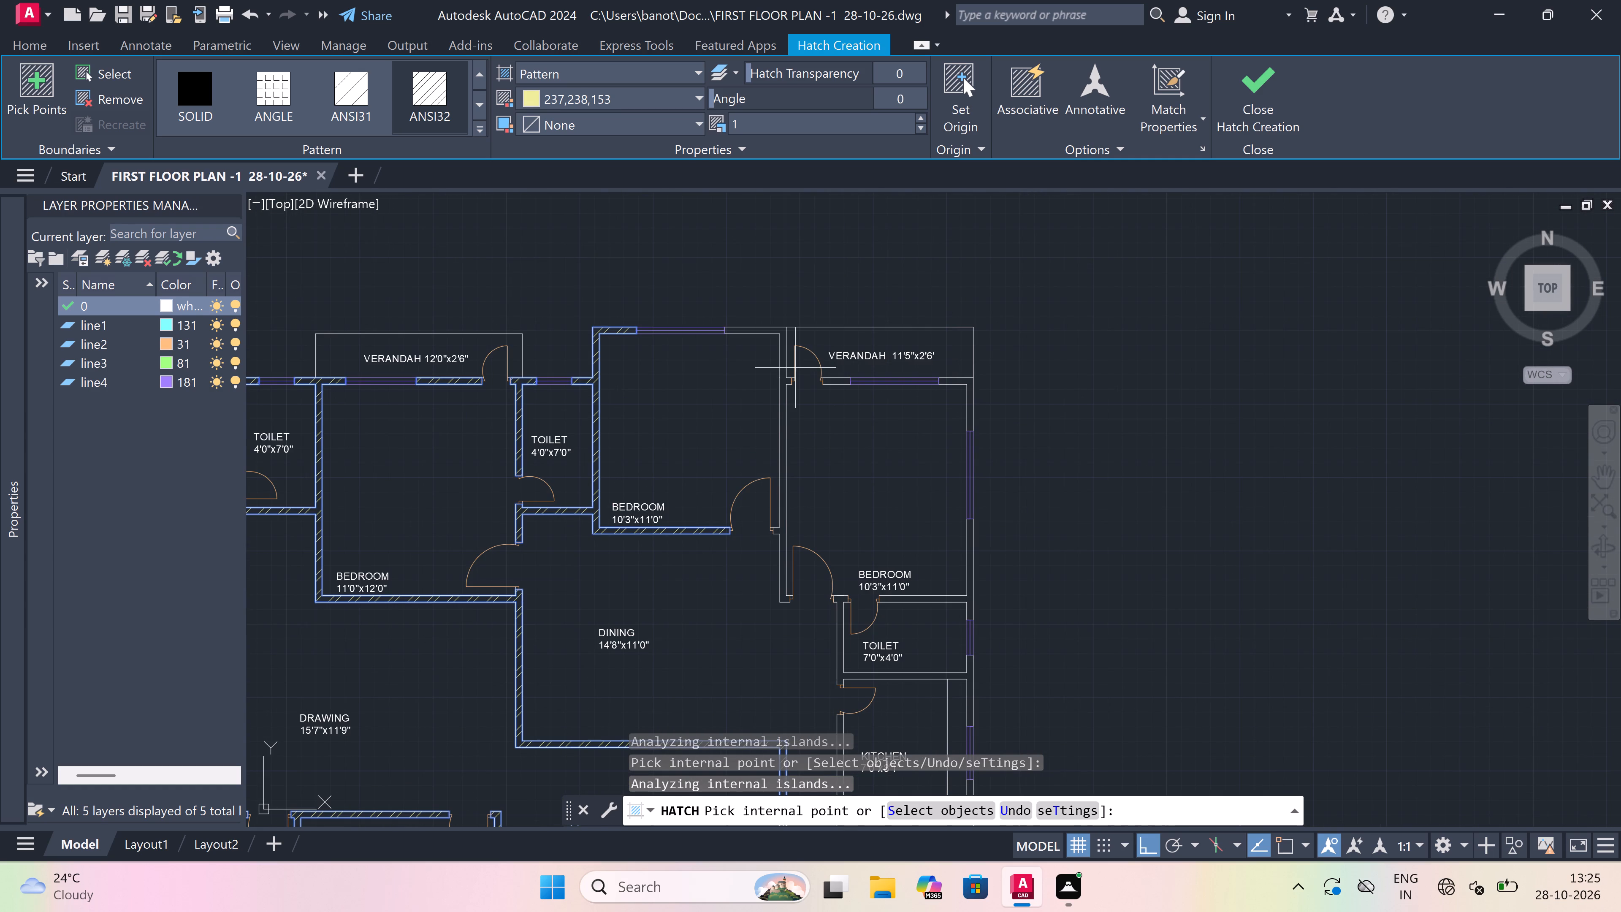
pyautogui.scroll(1, 781, 368)
pyautogui.click(789, 369)
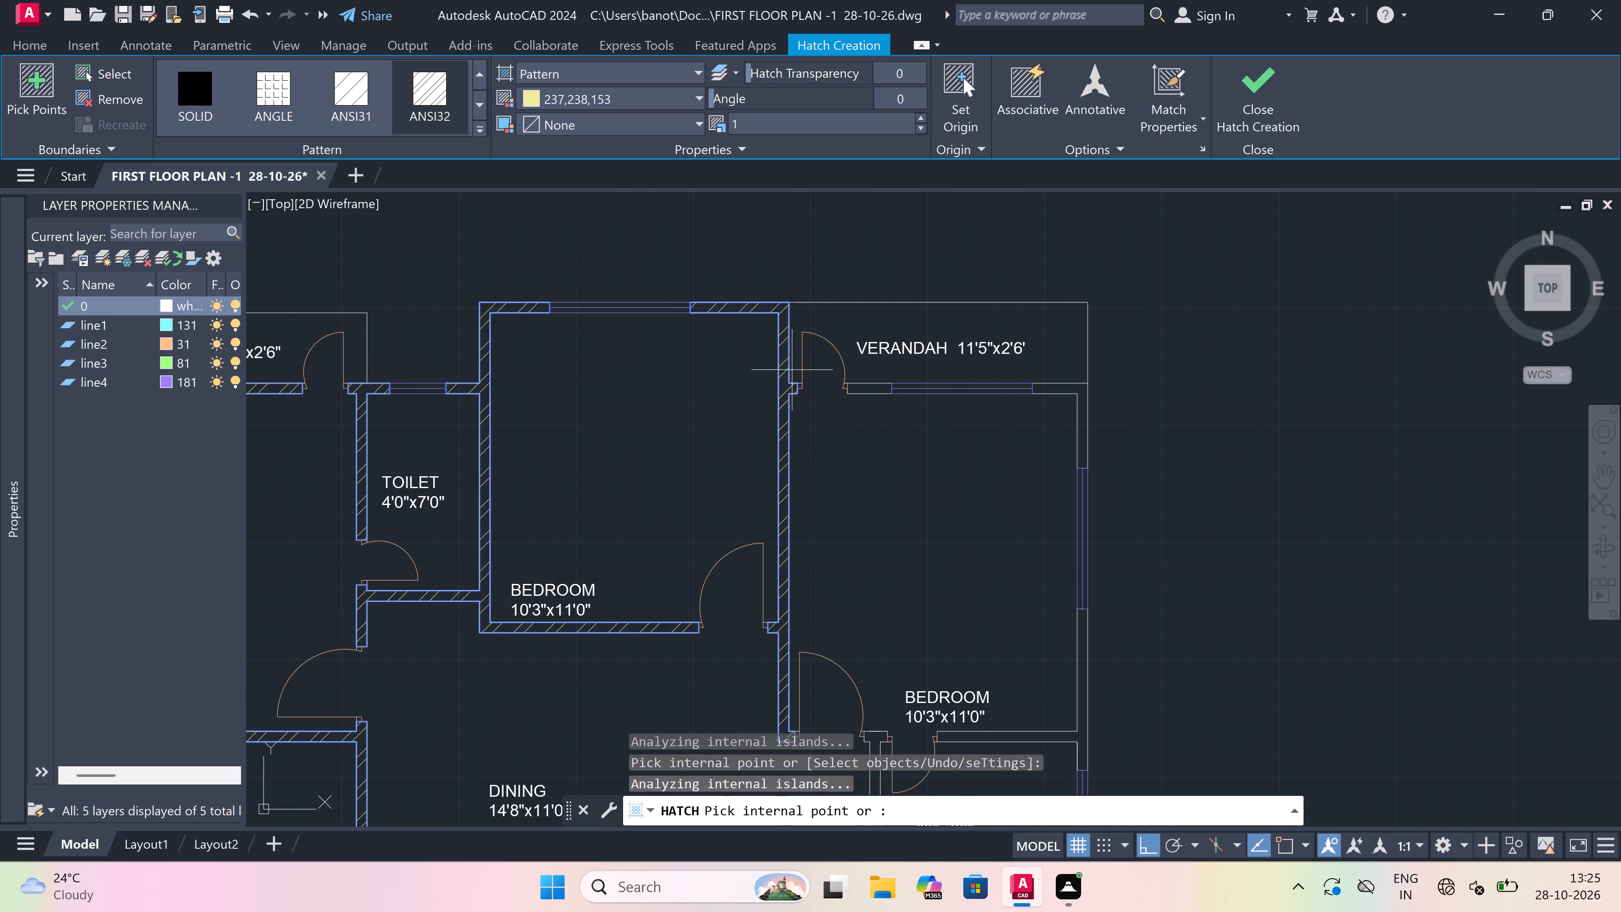
pyautogui.click(877, 384)
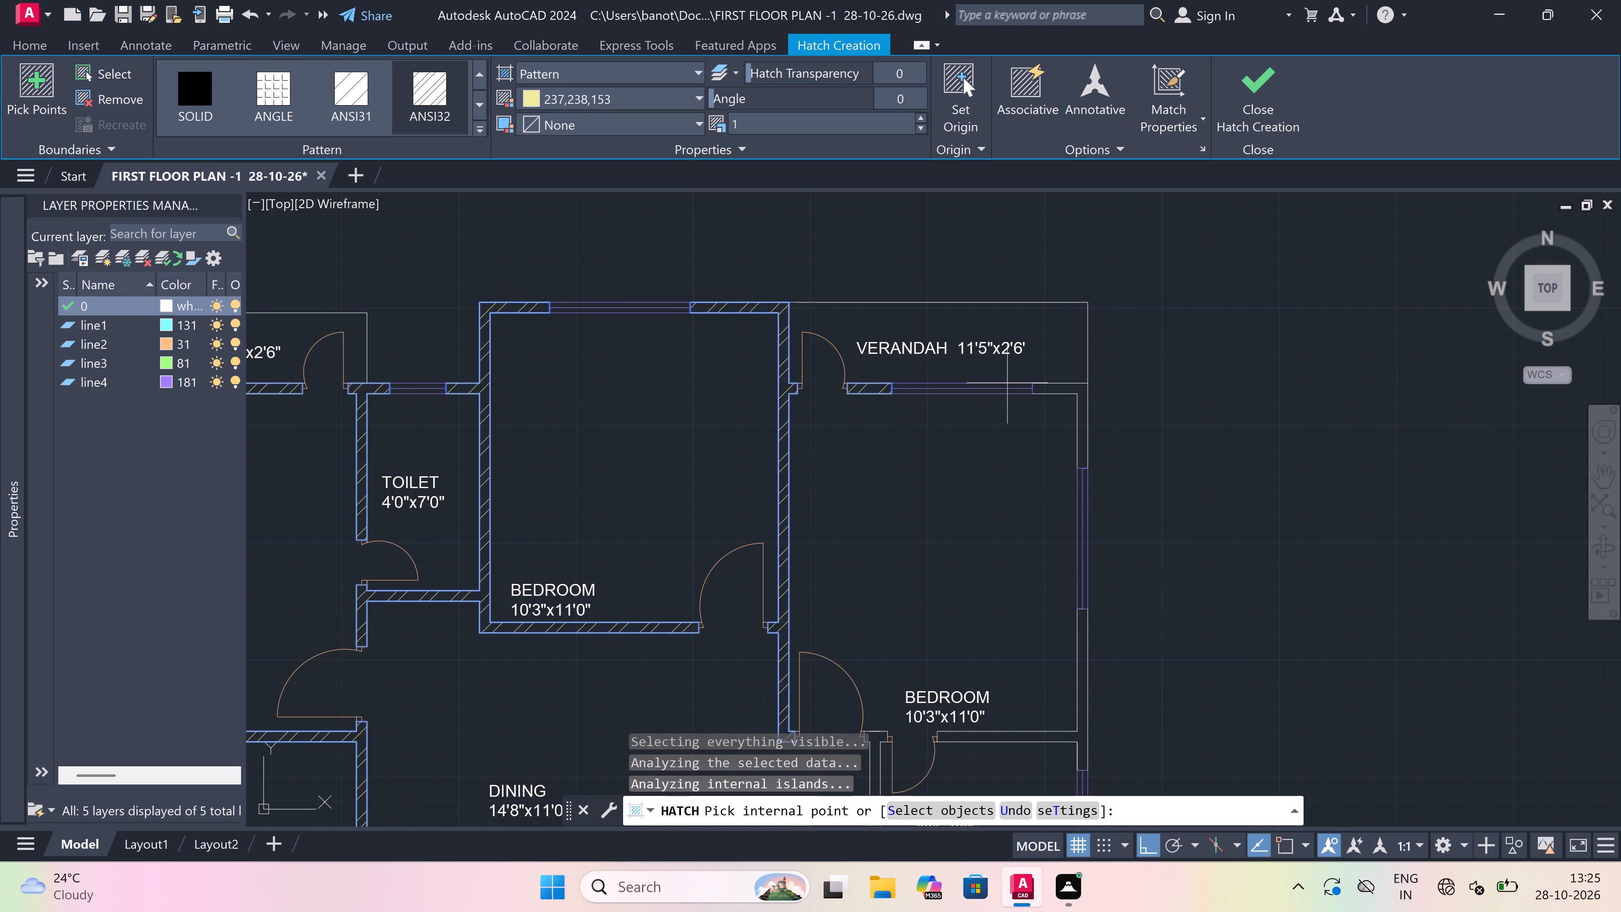
pyautogui.click(1057, 388)
pyautogui.scroll(-1, 708, 264)
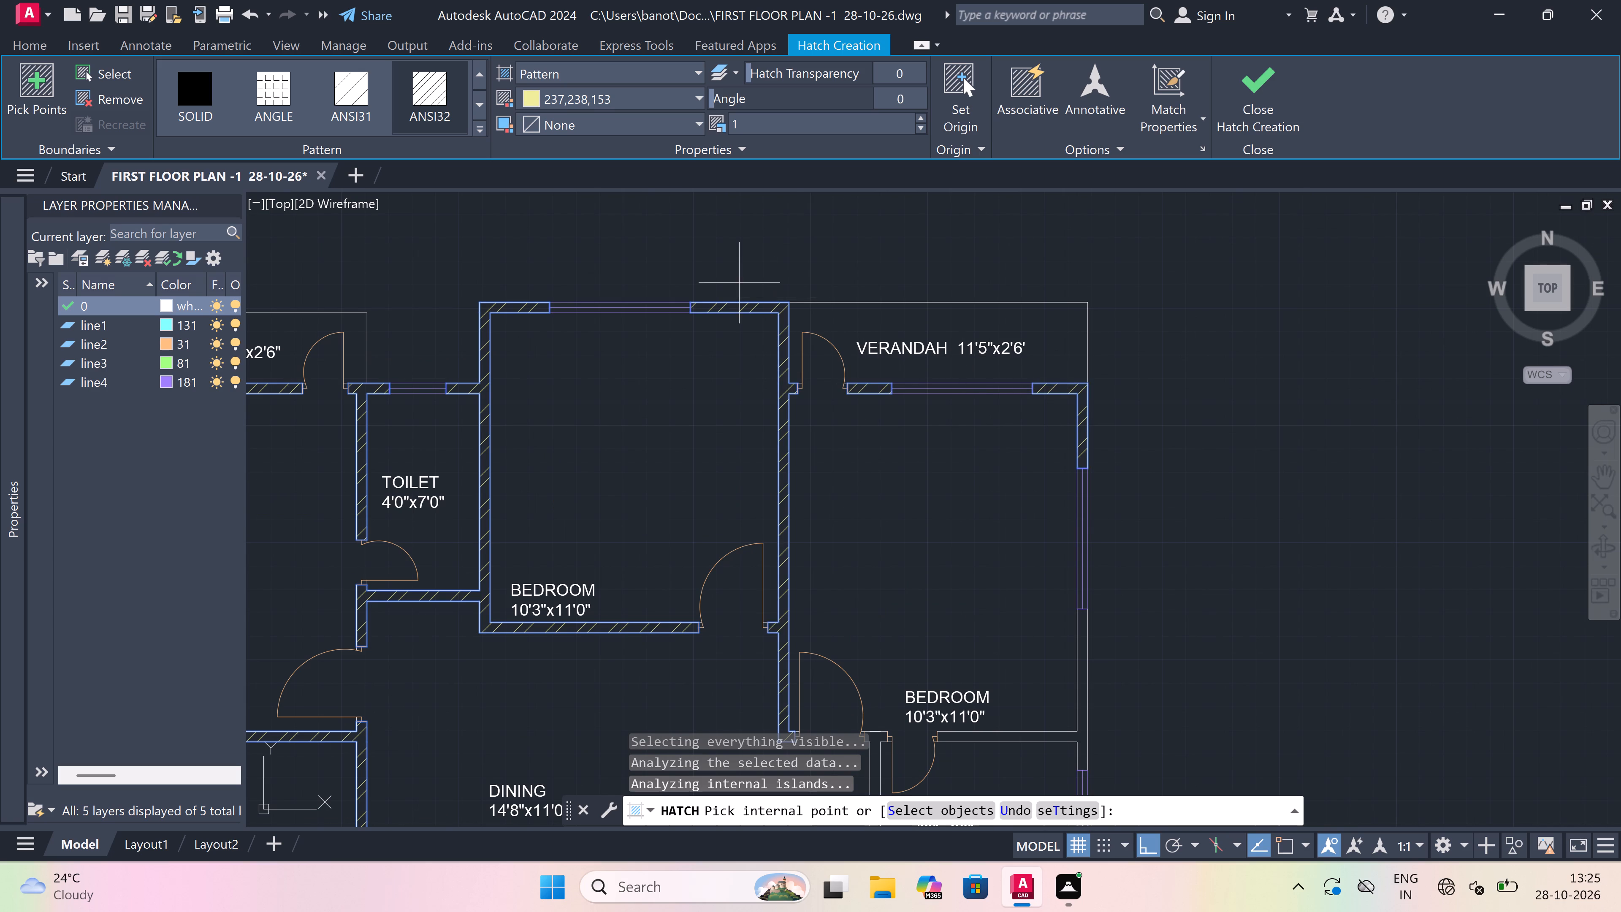
# Hatch the walls around TOILET 7'0"x4'0", including the lower outer wall of BEDROOM 10'3"x11'0" and the partition shared with KITCHEN 7'0"x8'1".
pyautogui.scroll(-2, 708, 264)
pyautogui.scroll(-3, 907, 502)
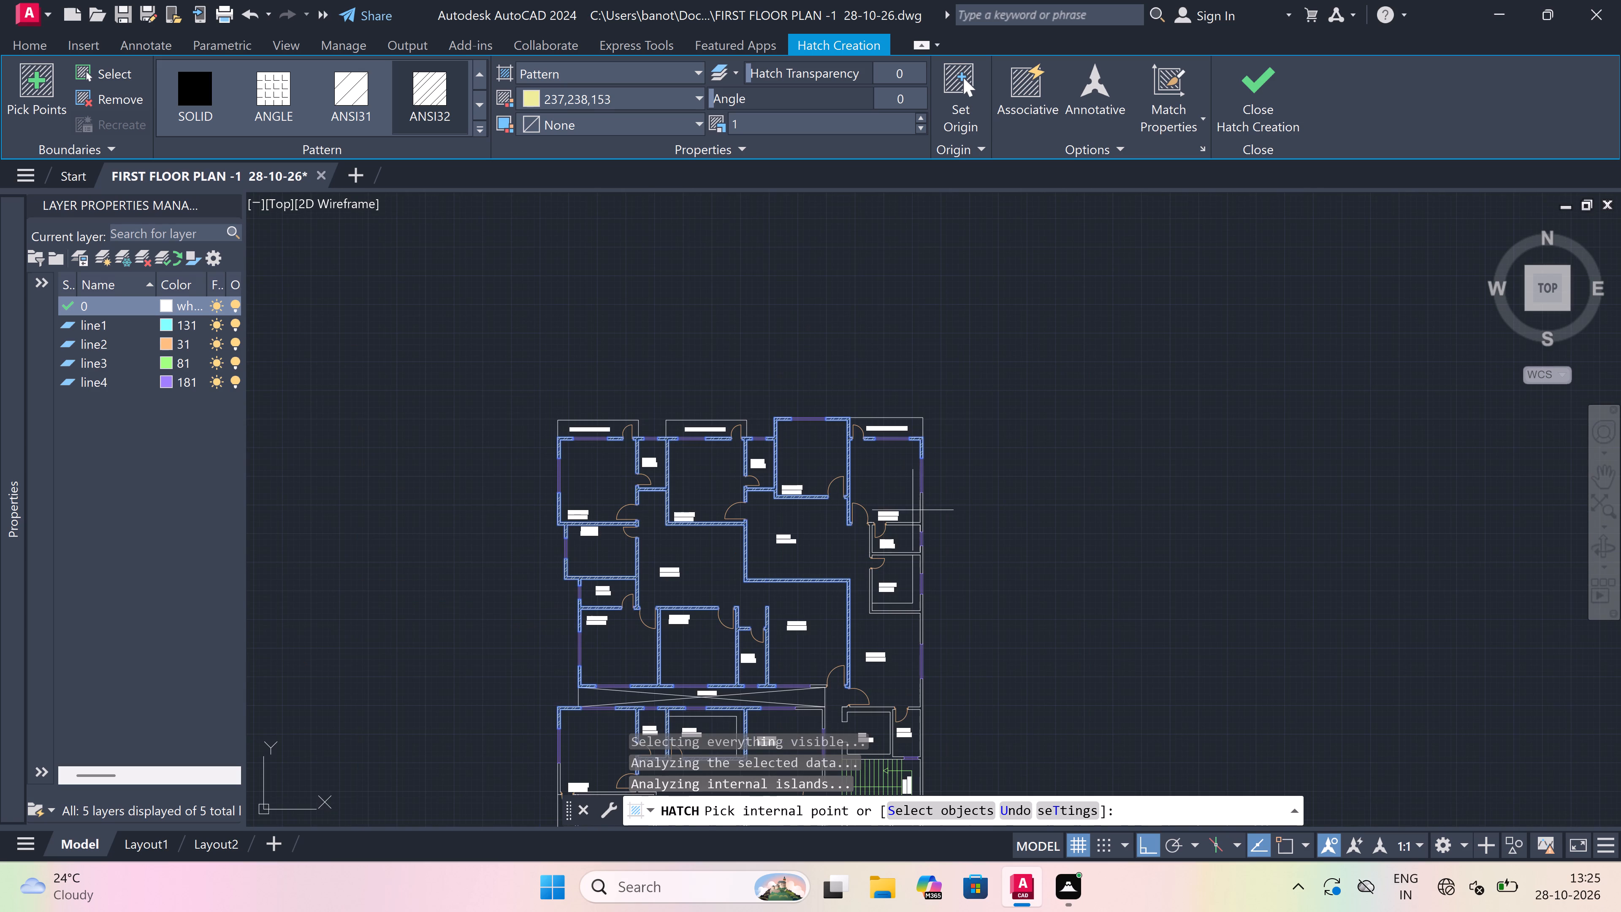
pyautogui.scroll(3, 918, 513)
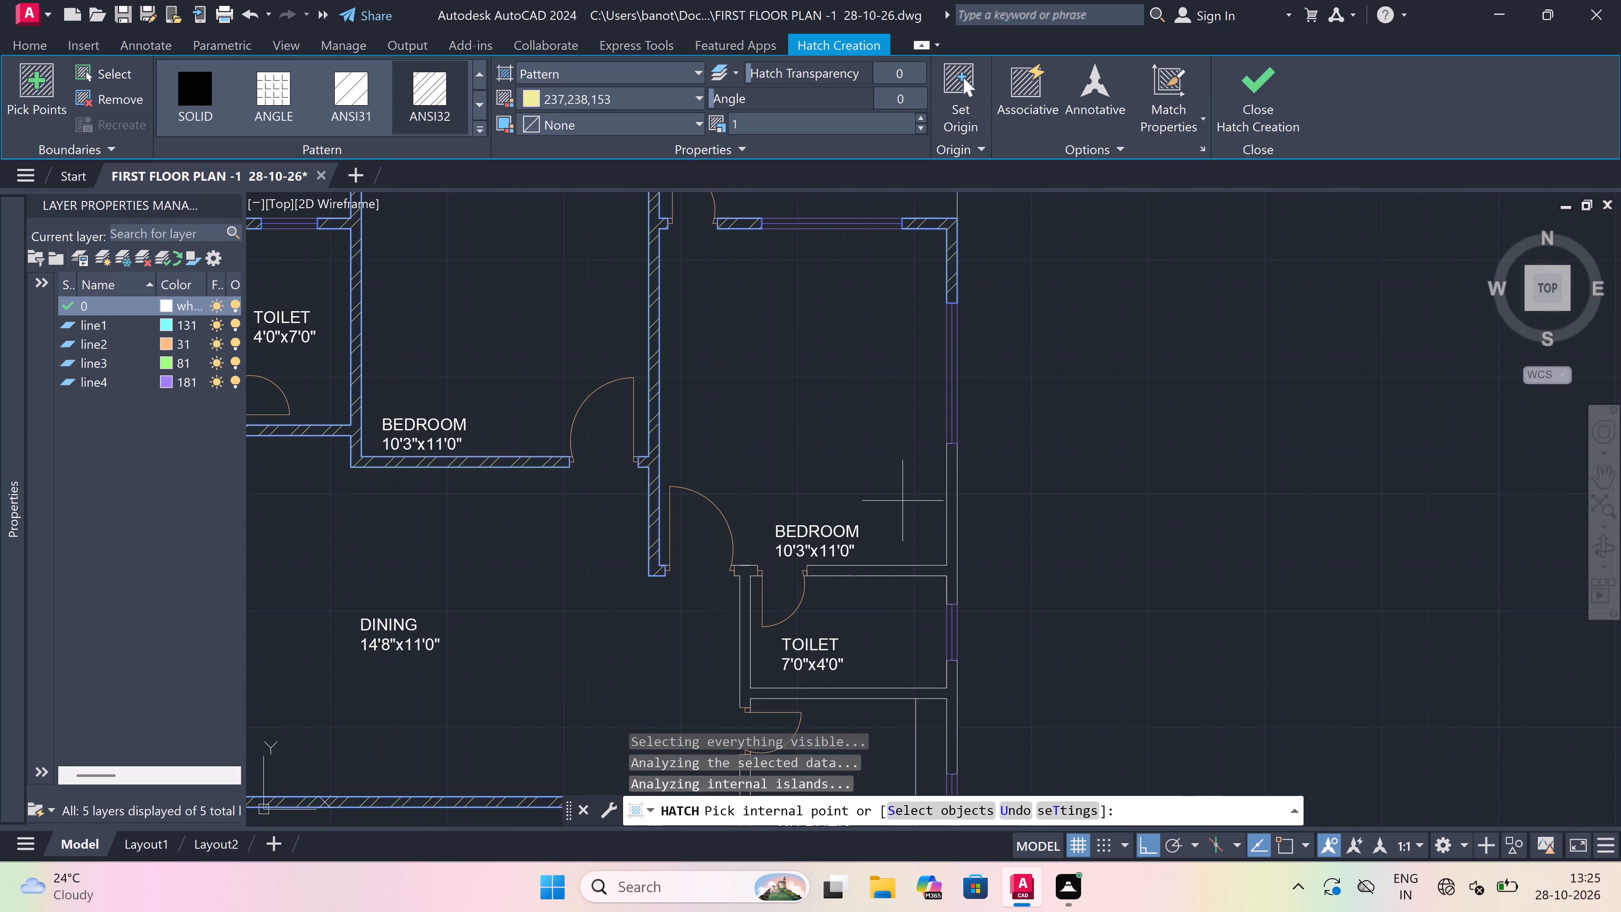
pyautogui.click(954, 496)
pyautogui.scroll(-4, 806, 372)
pyautogui.scroll(2, 825, 442)
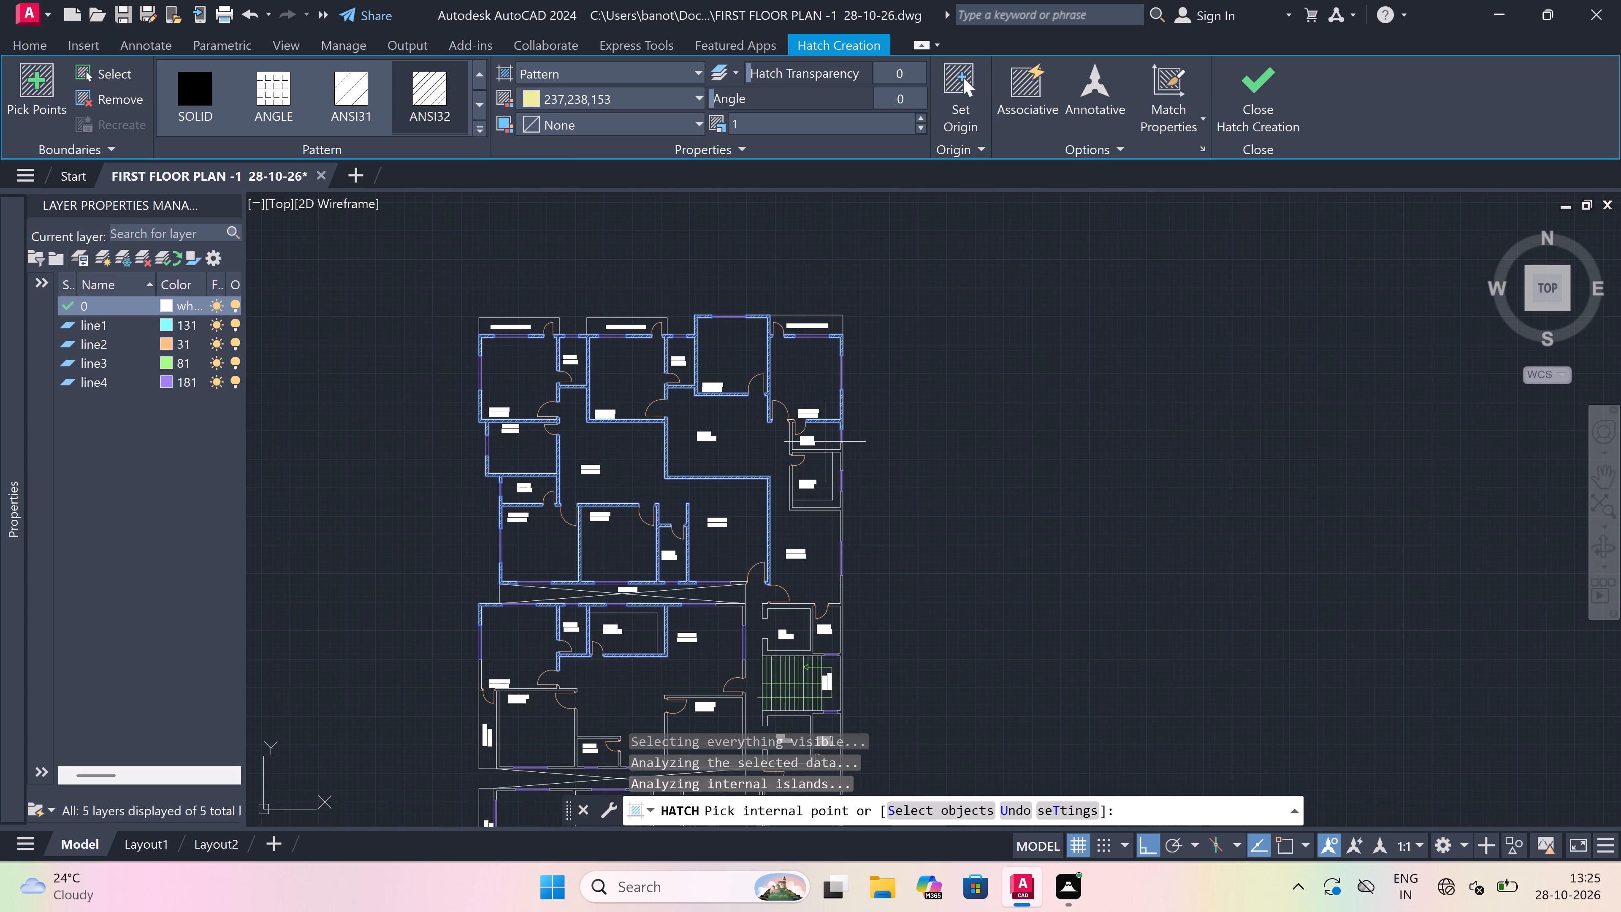
pyautogui.scroll(2, 829, 455)
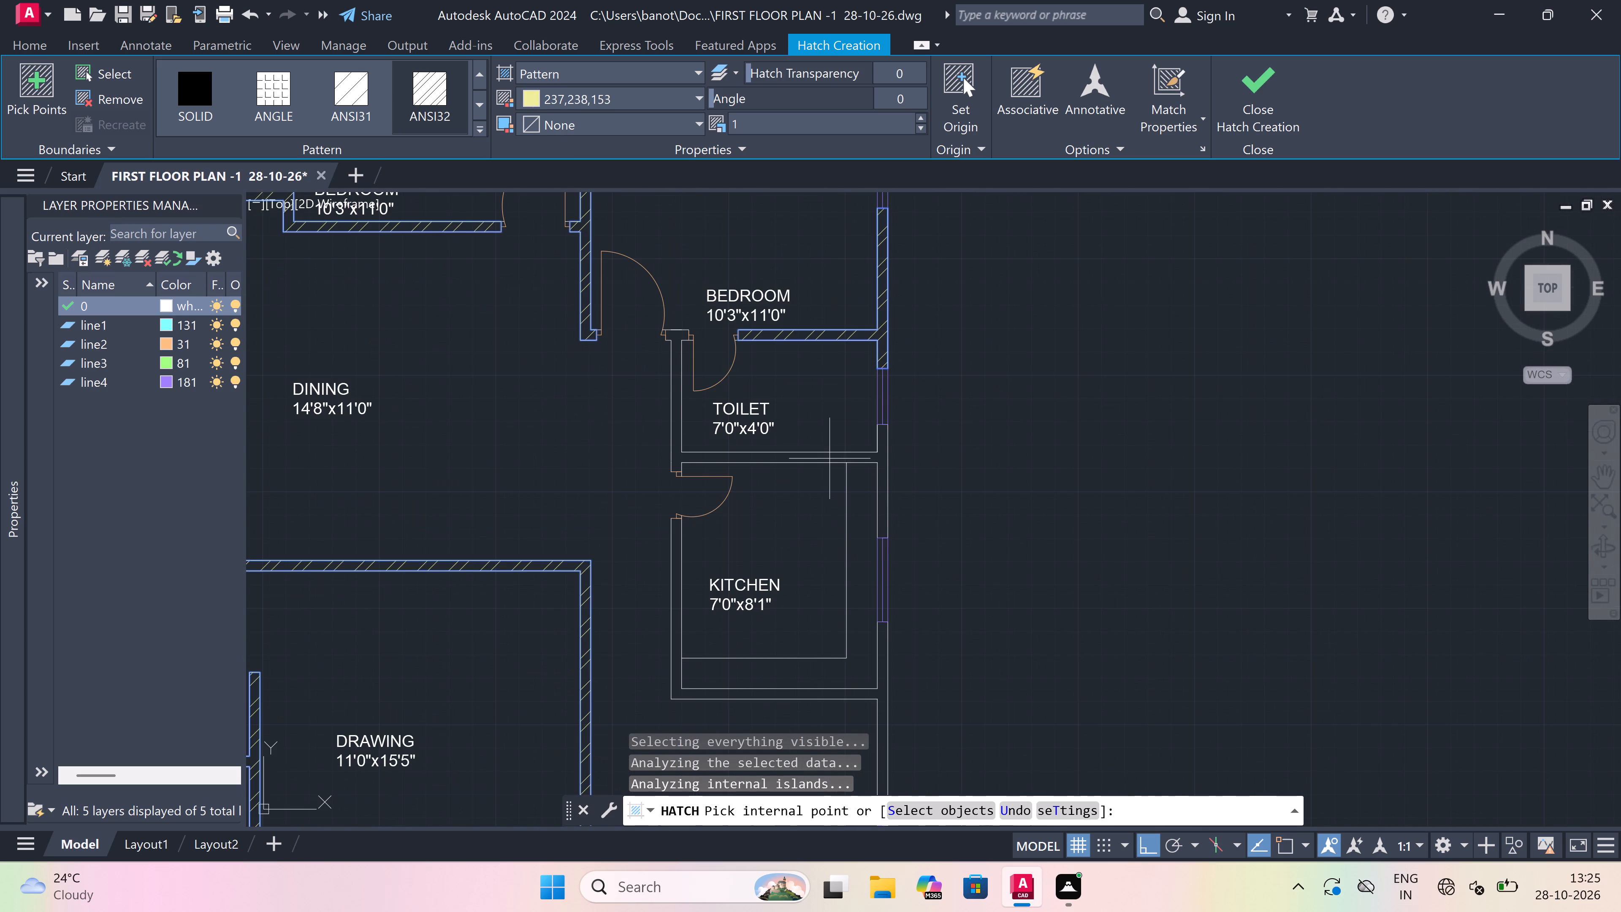
pyautogui.click(830, 460)
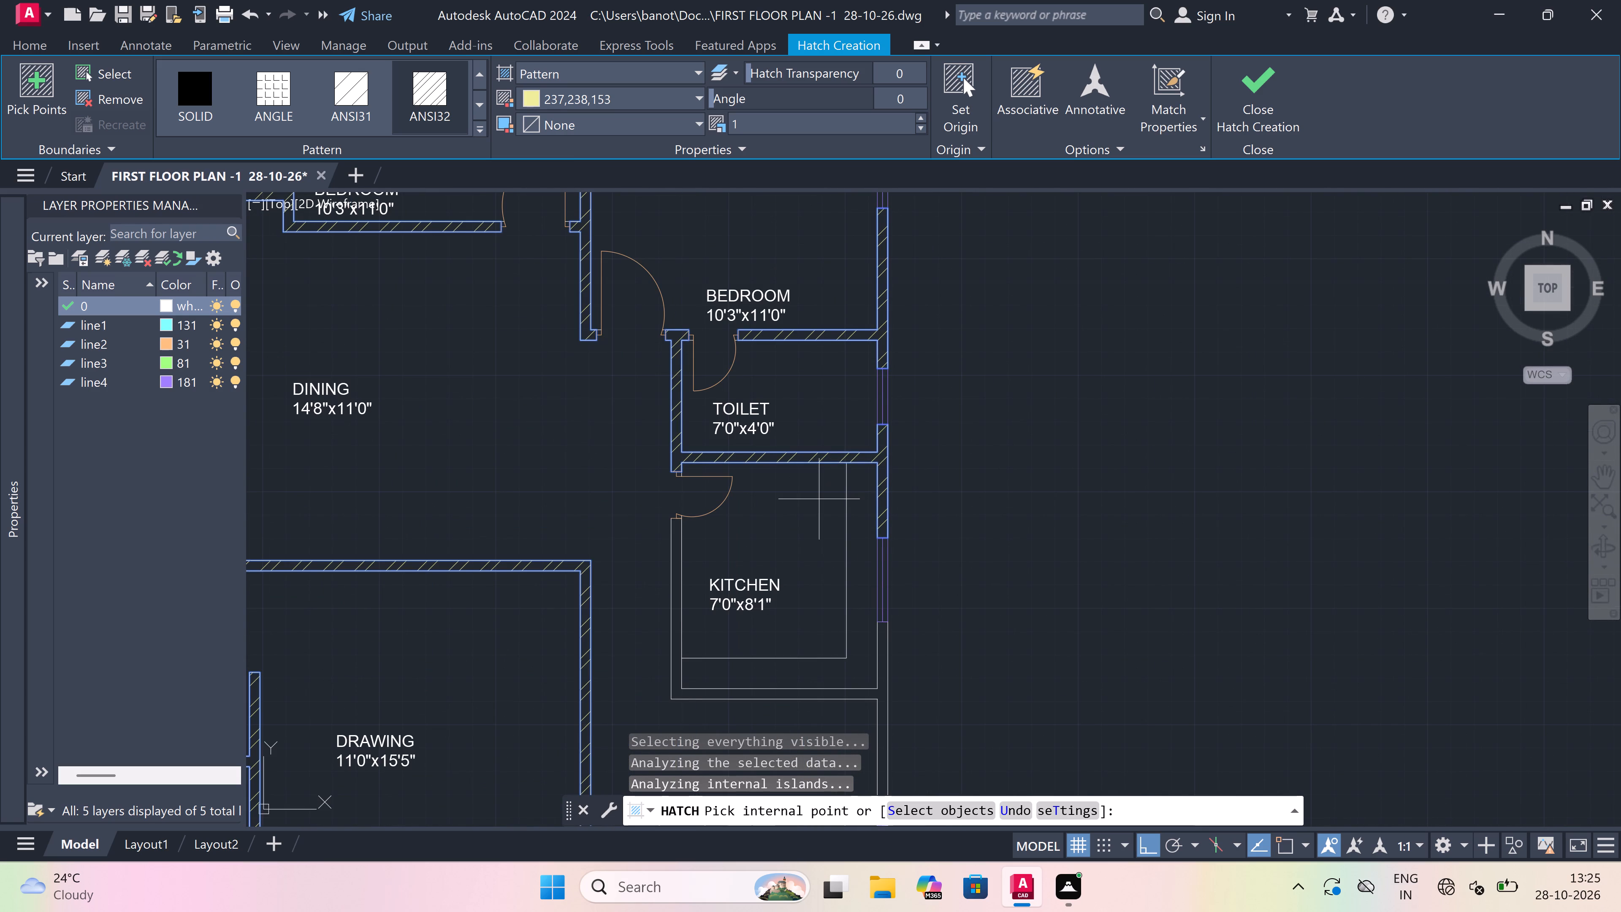
# Hatch the wall between KITCHEN 7'0"x8'1" and DRAWING 11'6"x14'0", including the connected outer wall.
pyautogui.scroll(-4, 747, 318)
pyautogui.scroll(5, 755, 385)
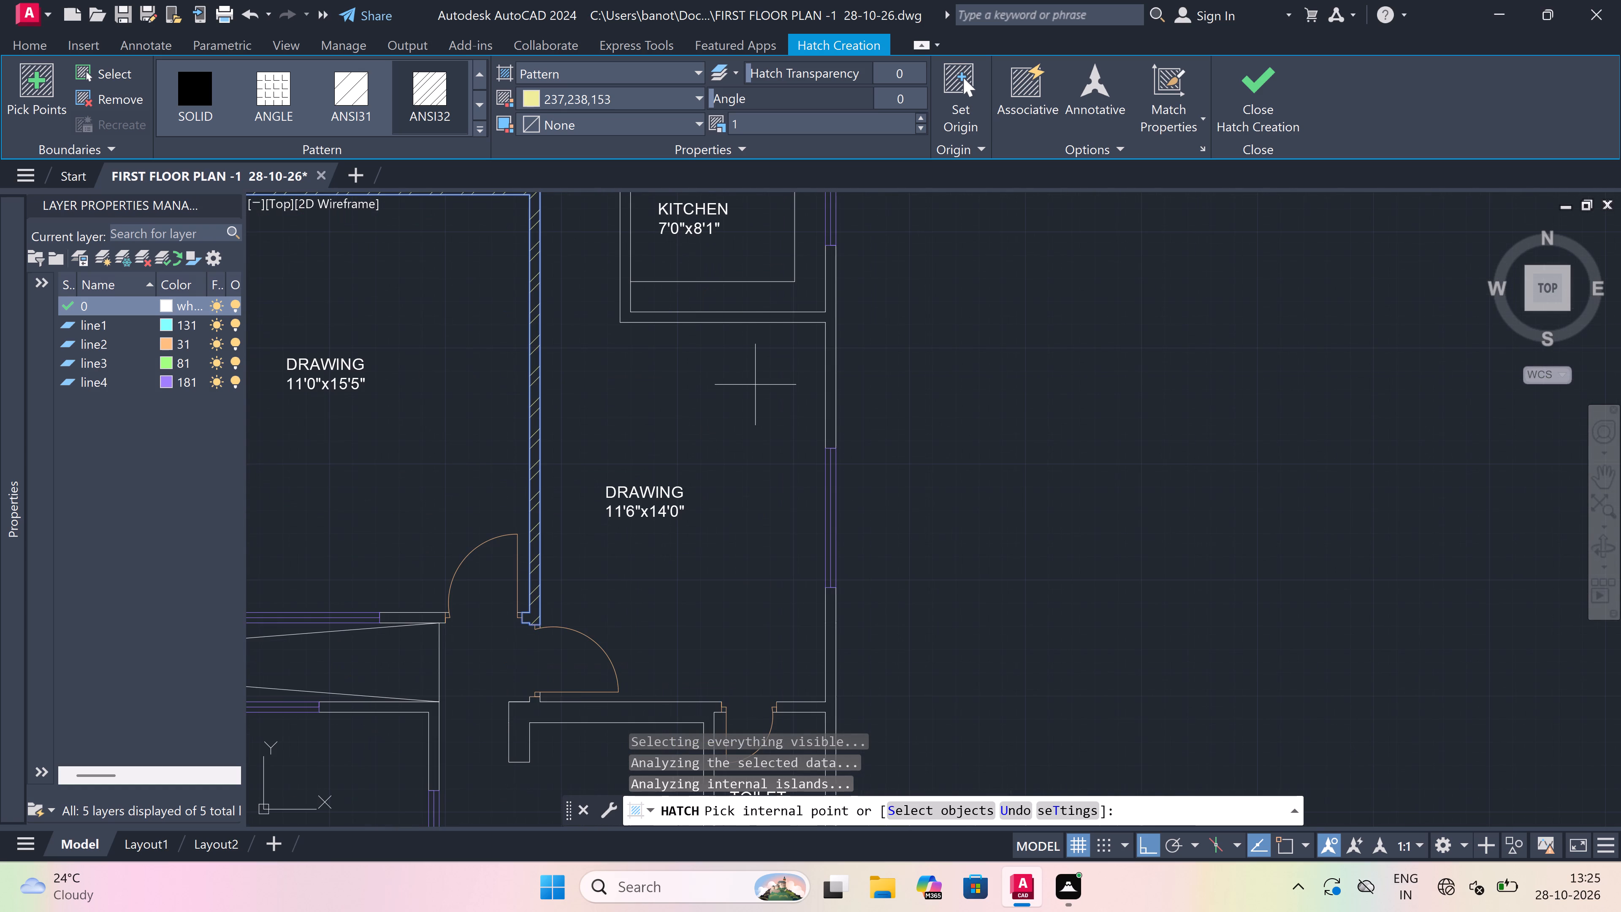
pyautogui.click(746, 320)
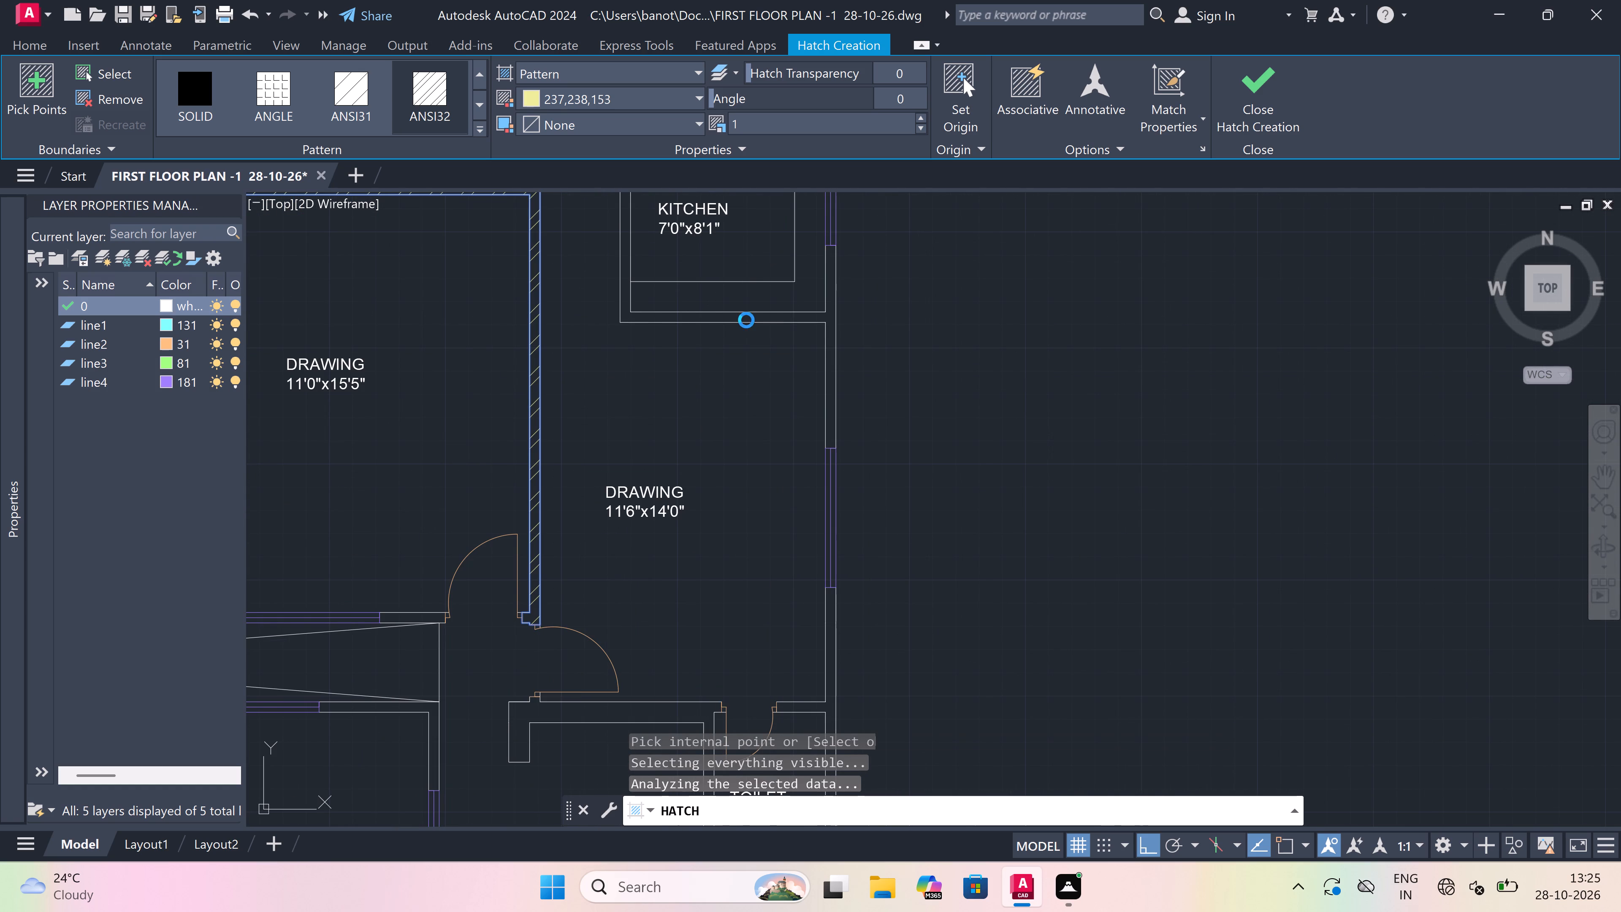
# Hatch the outer wall beside STAIRS 12'0"x8'0" and the walls around the upper LIFT 7'0"x6'0", including its partition with TOILET 6'6"x4'0".
pyautogui.scroll(-4, 745, 319)
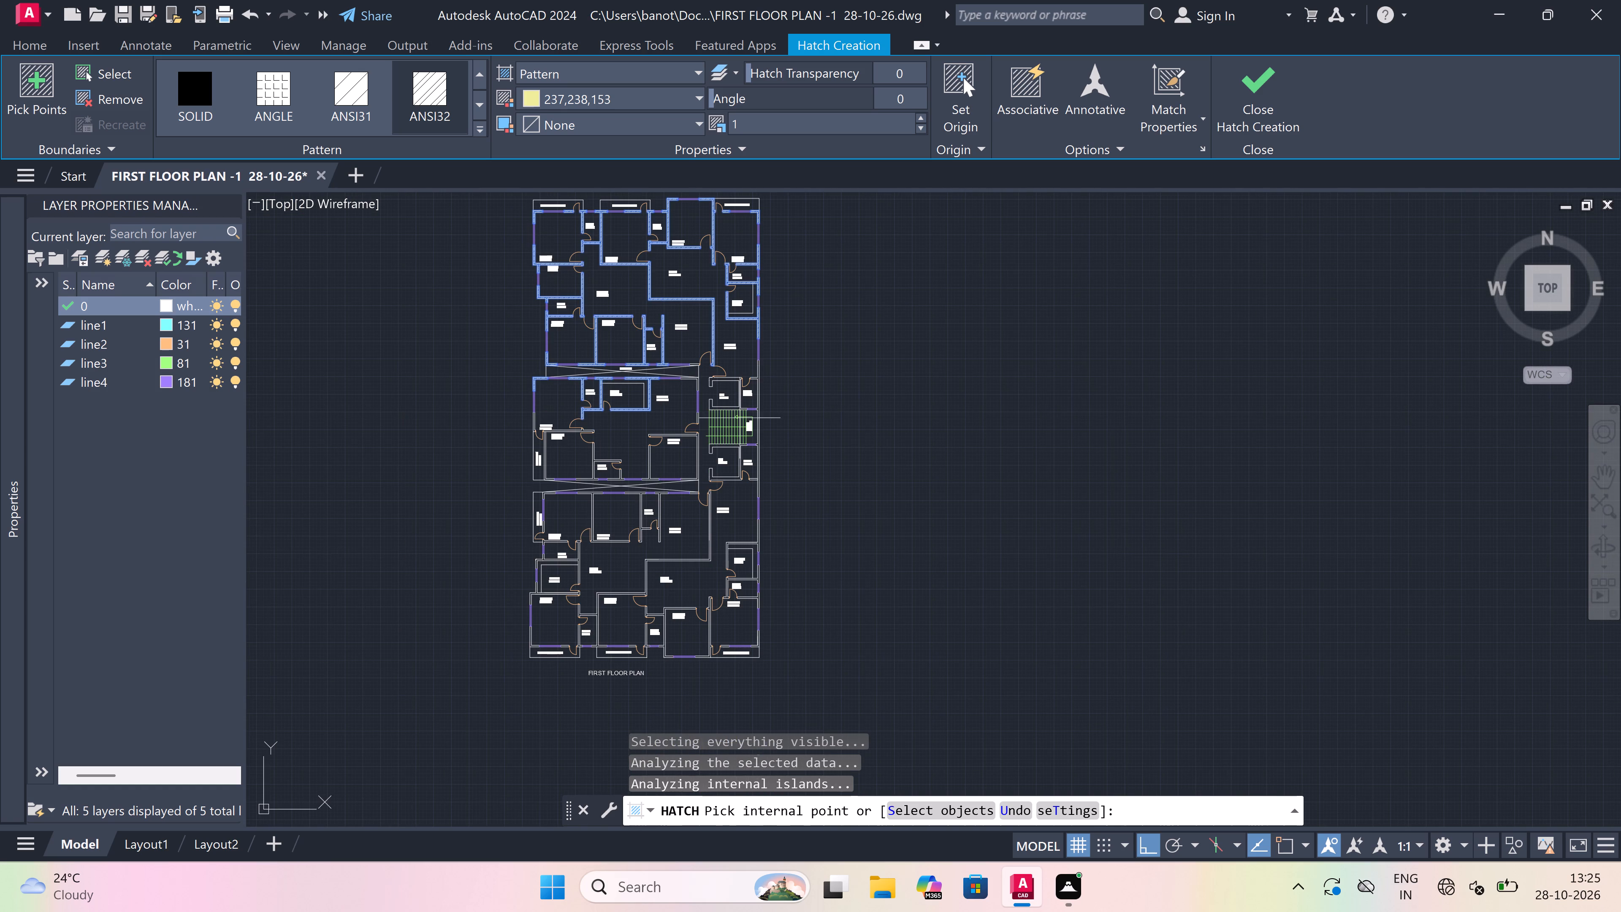
pyautogui.scroll(5, 738, 387)
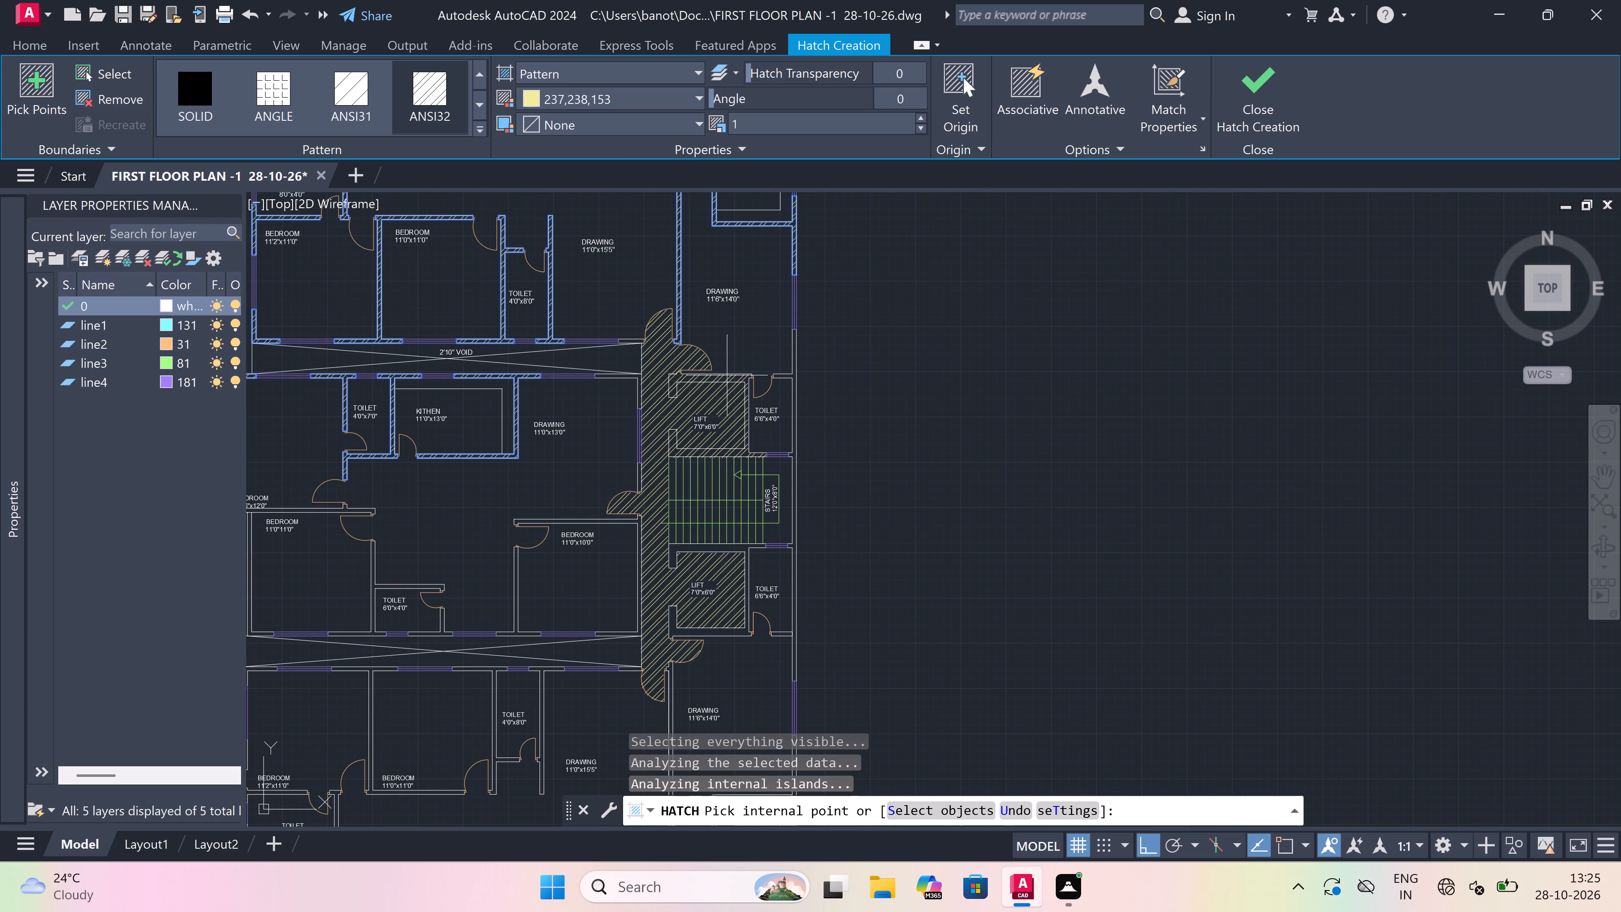
pyautogui.scroll(1, 727, 376)
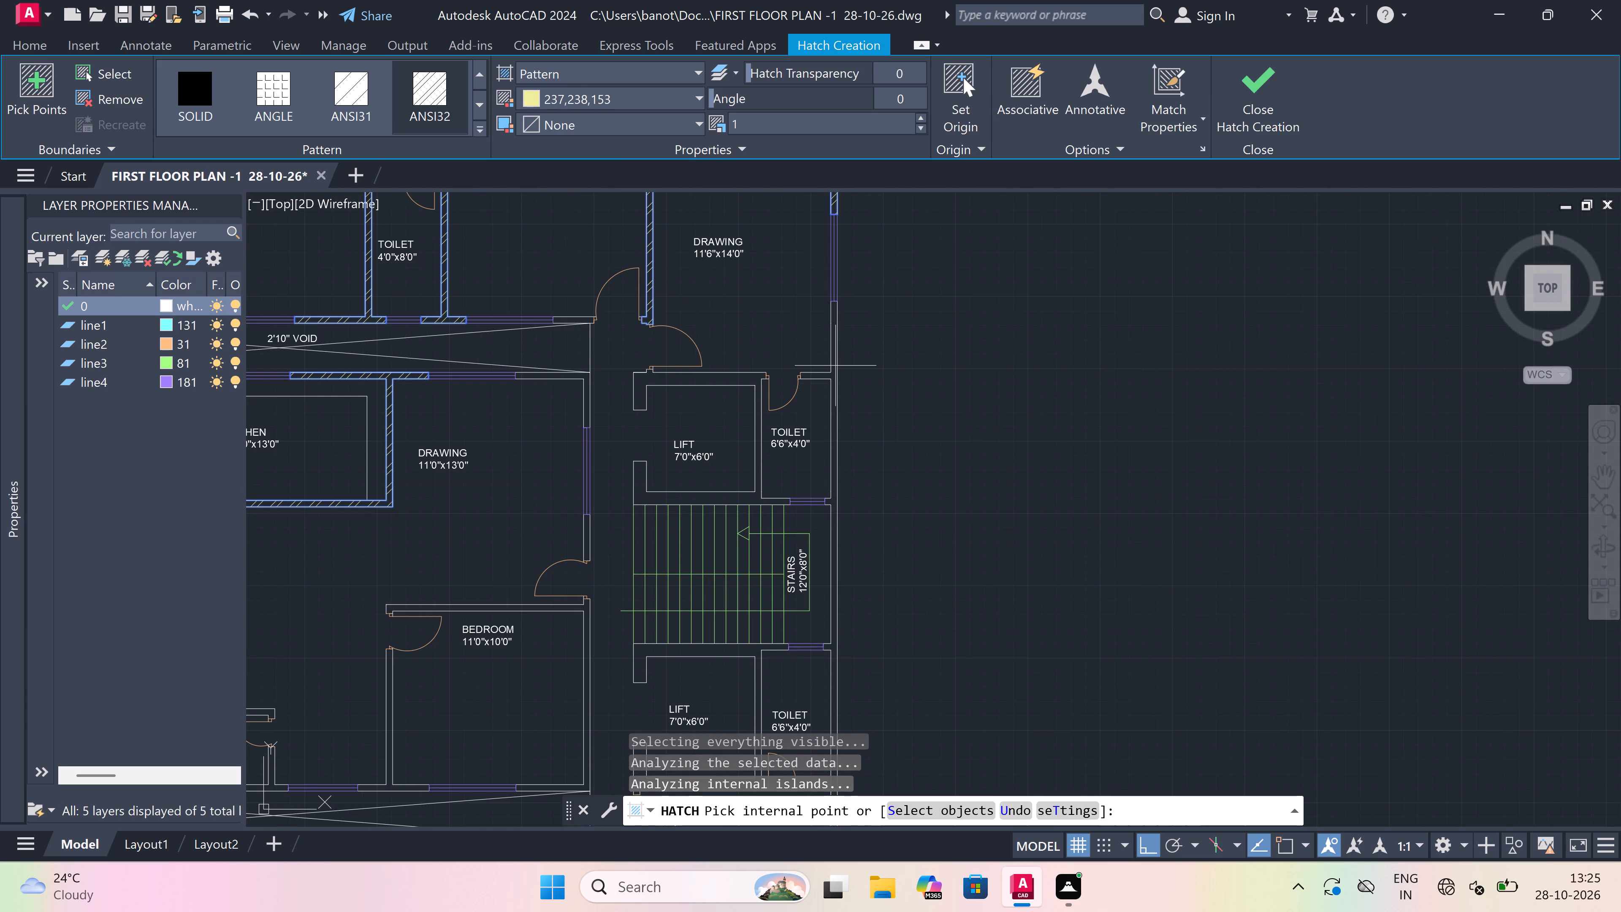
pyautogui.click(835, 366)
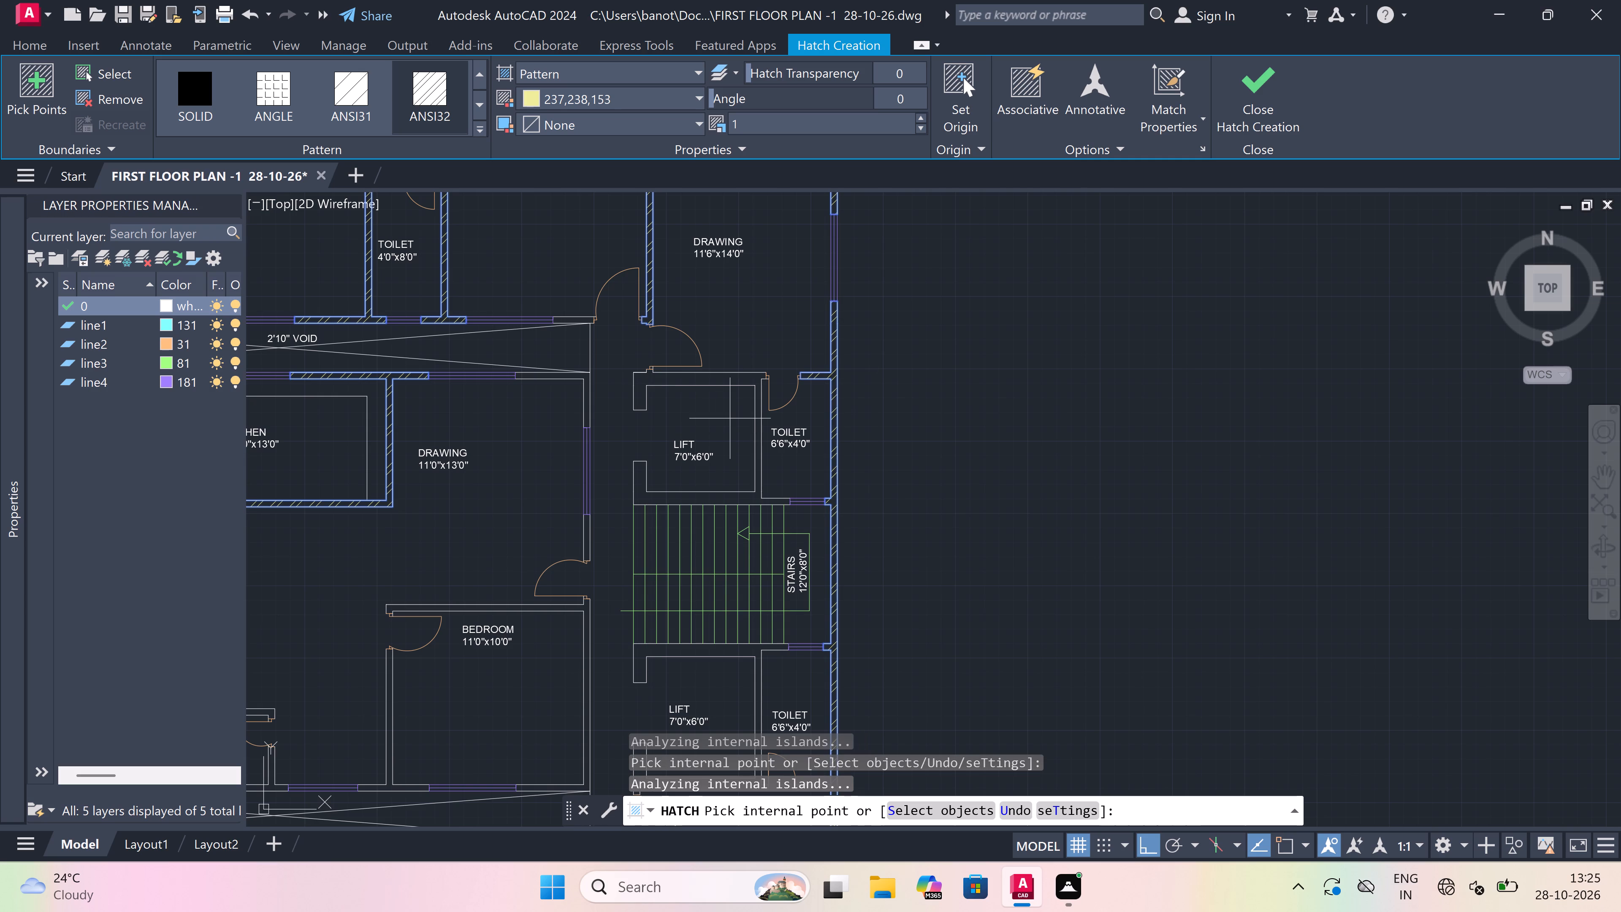
pyautogui.scroll(2, 730, 418)
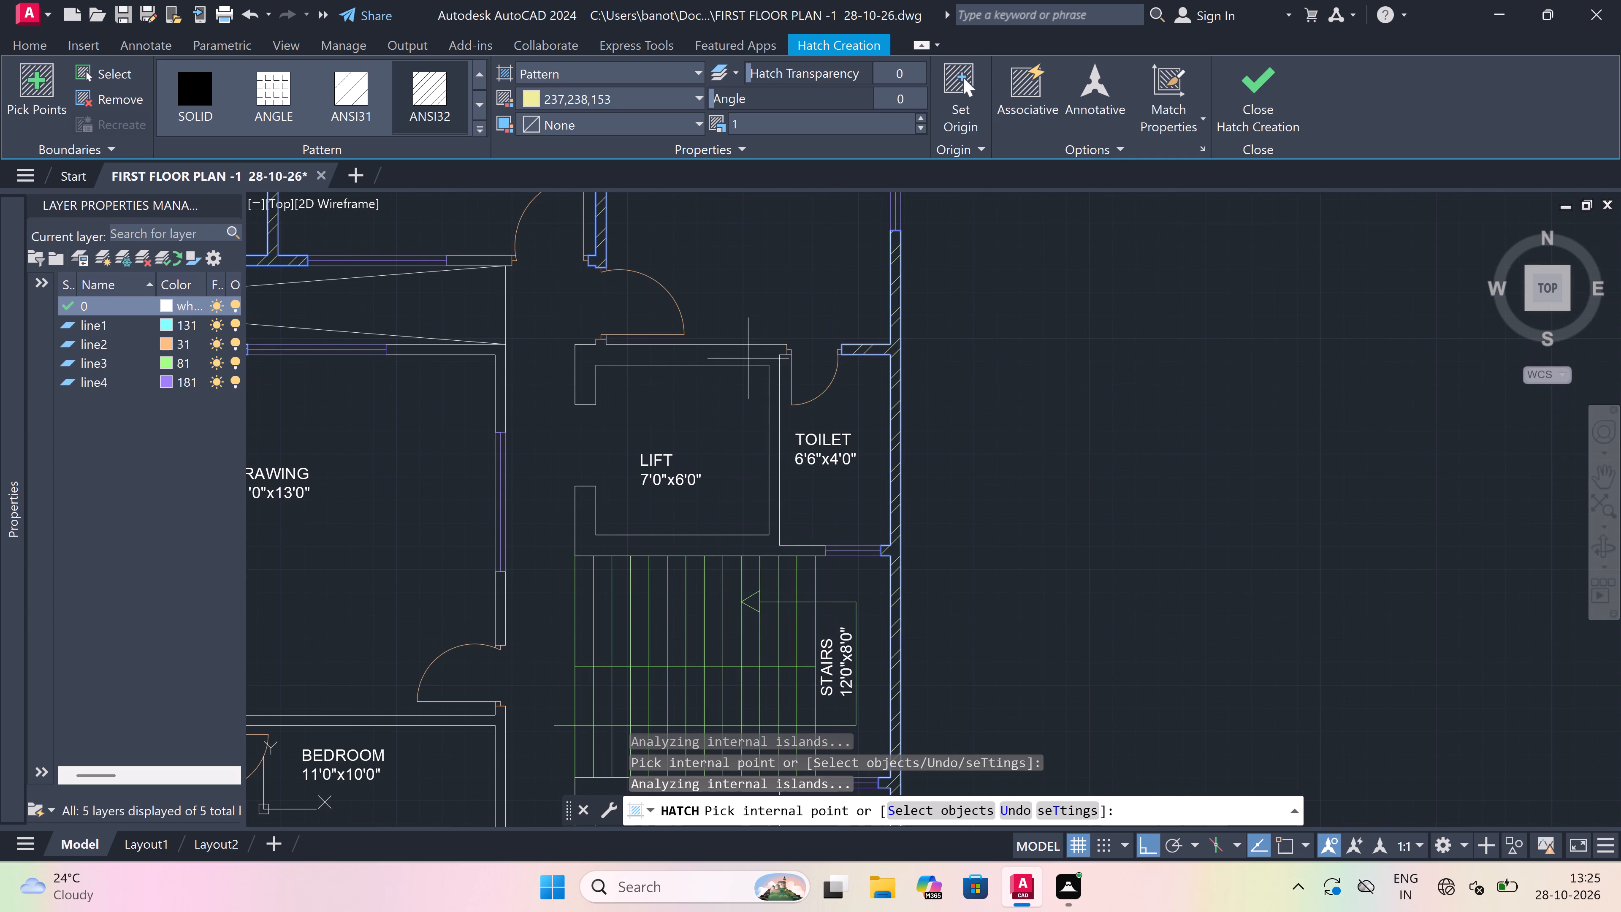
pyautogui.click(748, 358)
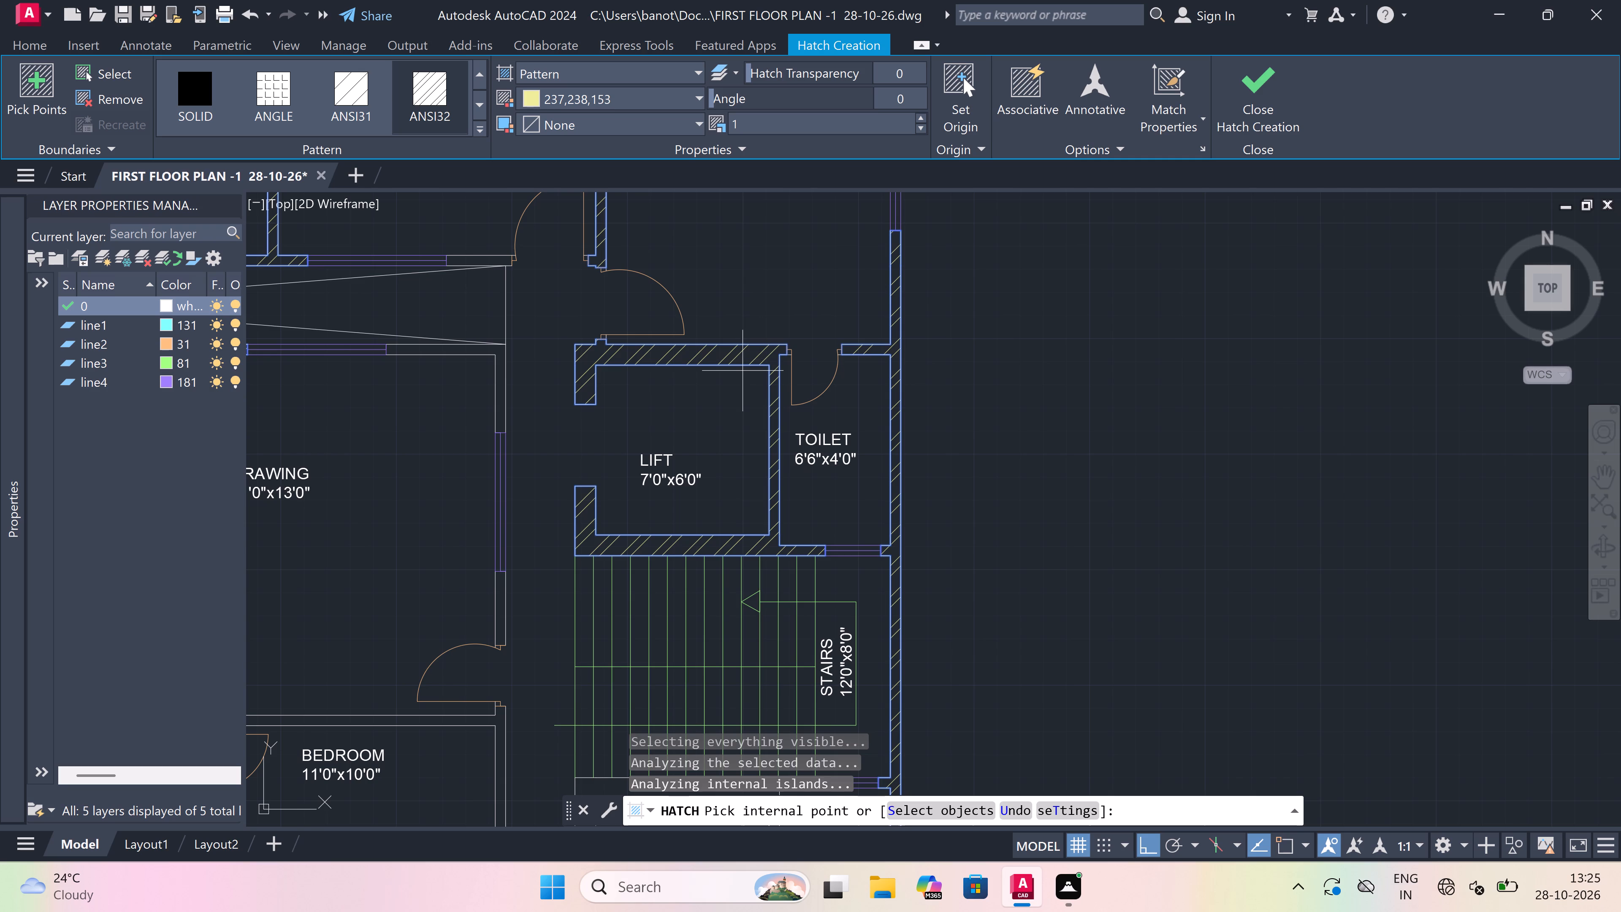
# Hatch the walls around the LIFT 7'0"x6'0" below the stairs, including its partition with the adjoining TOILET 6'6"x4'0".
pyautogui.scroll(-5, 710, 358)
pyautogui.scroll(2, 679, 460)
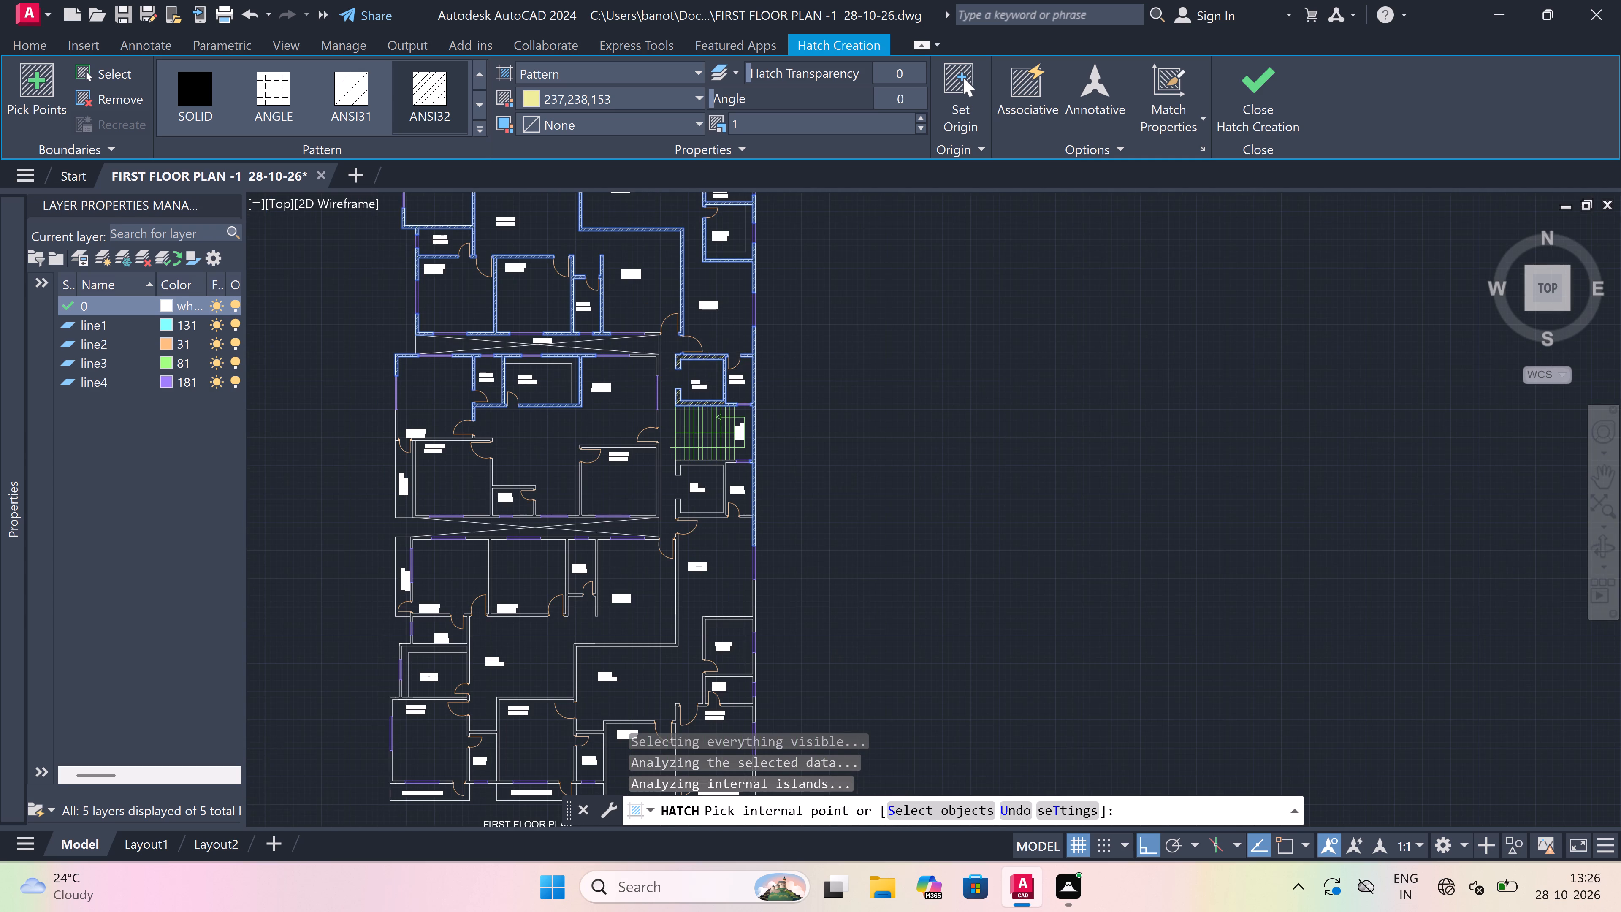
pyautogui.scroll(2, 672, 510)
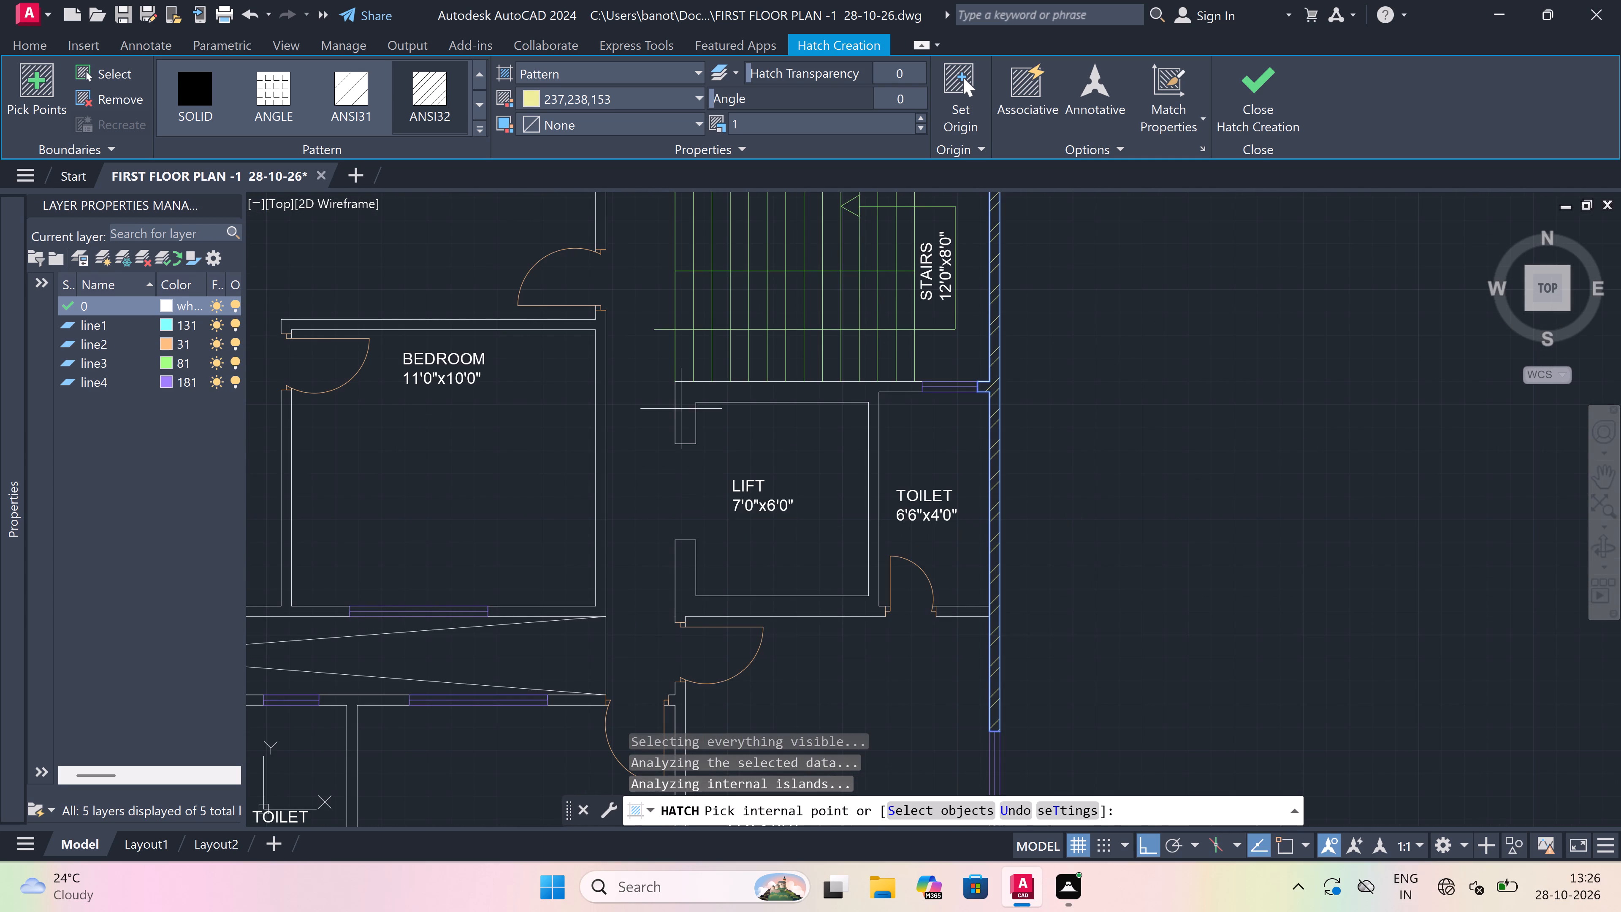
pyautogui.click(687, 406)
# Hatch the wall piece at the stair-side end of the 2'10" VOID and the adjacent upper corner wall of DRAWING 11'0"x13'0".
pyautogui.scroll(-3, 812, 396)
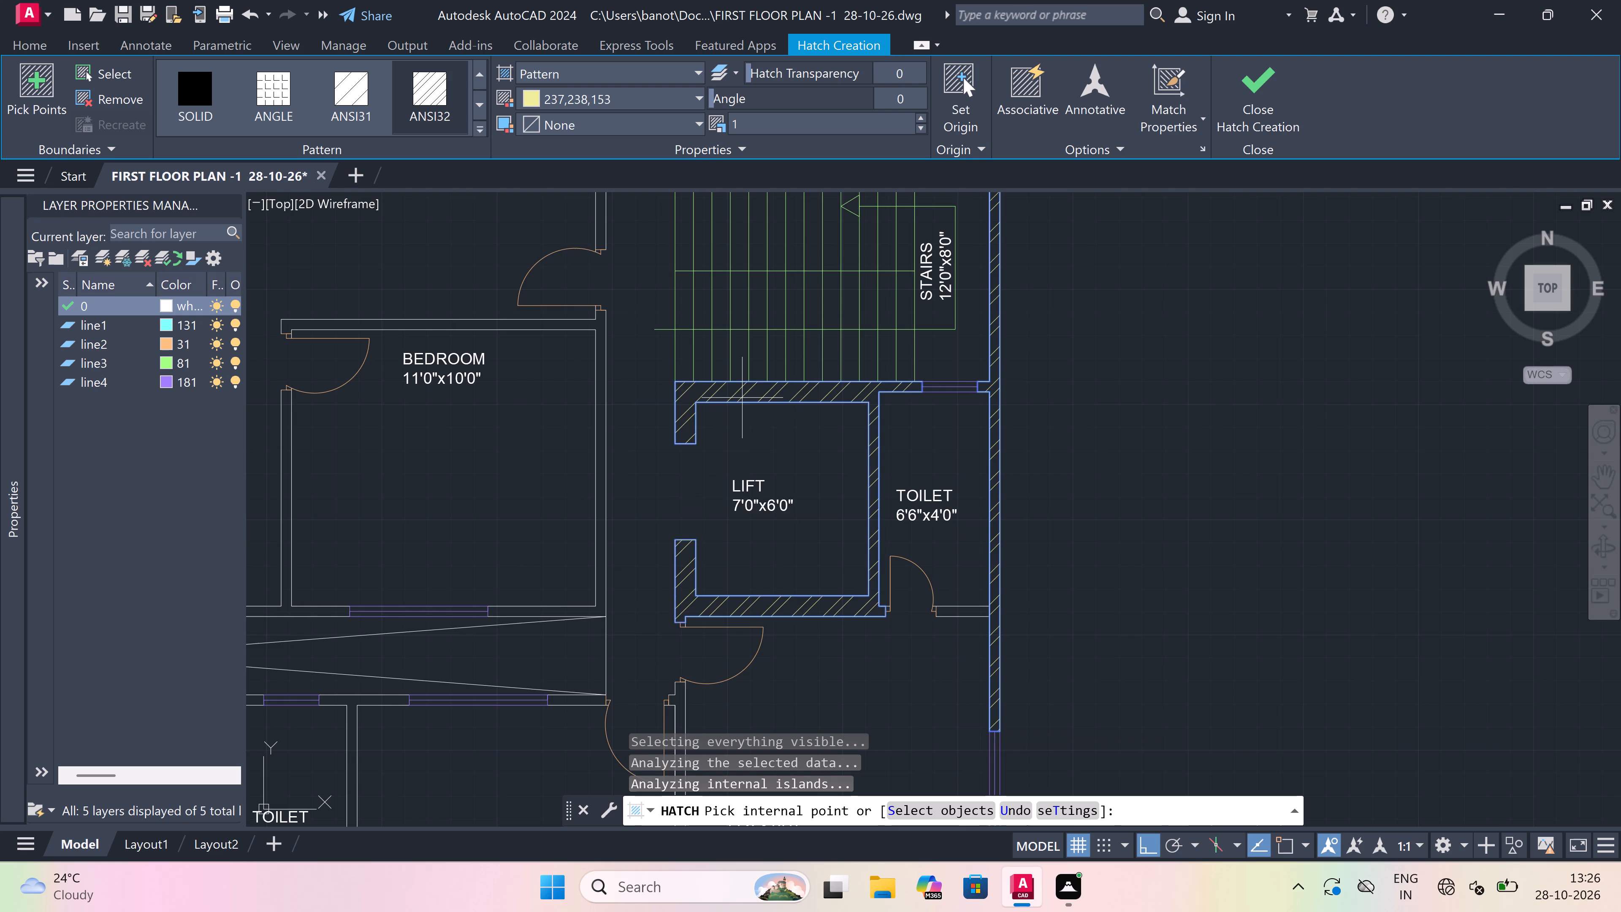
pyautogui.scroll(-3, 812, 396)
pyautogui.scroll(3, 777, 478)
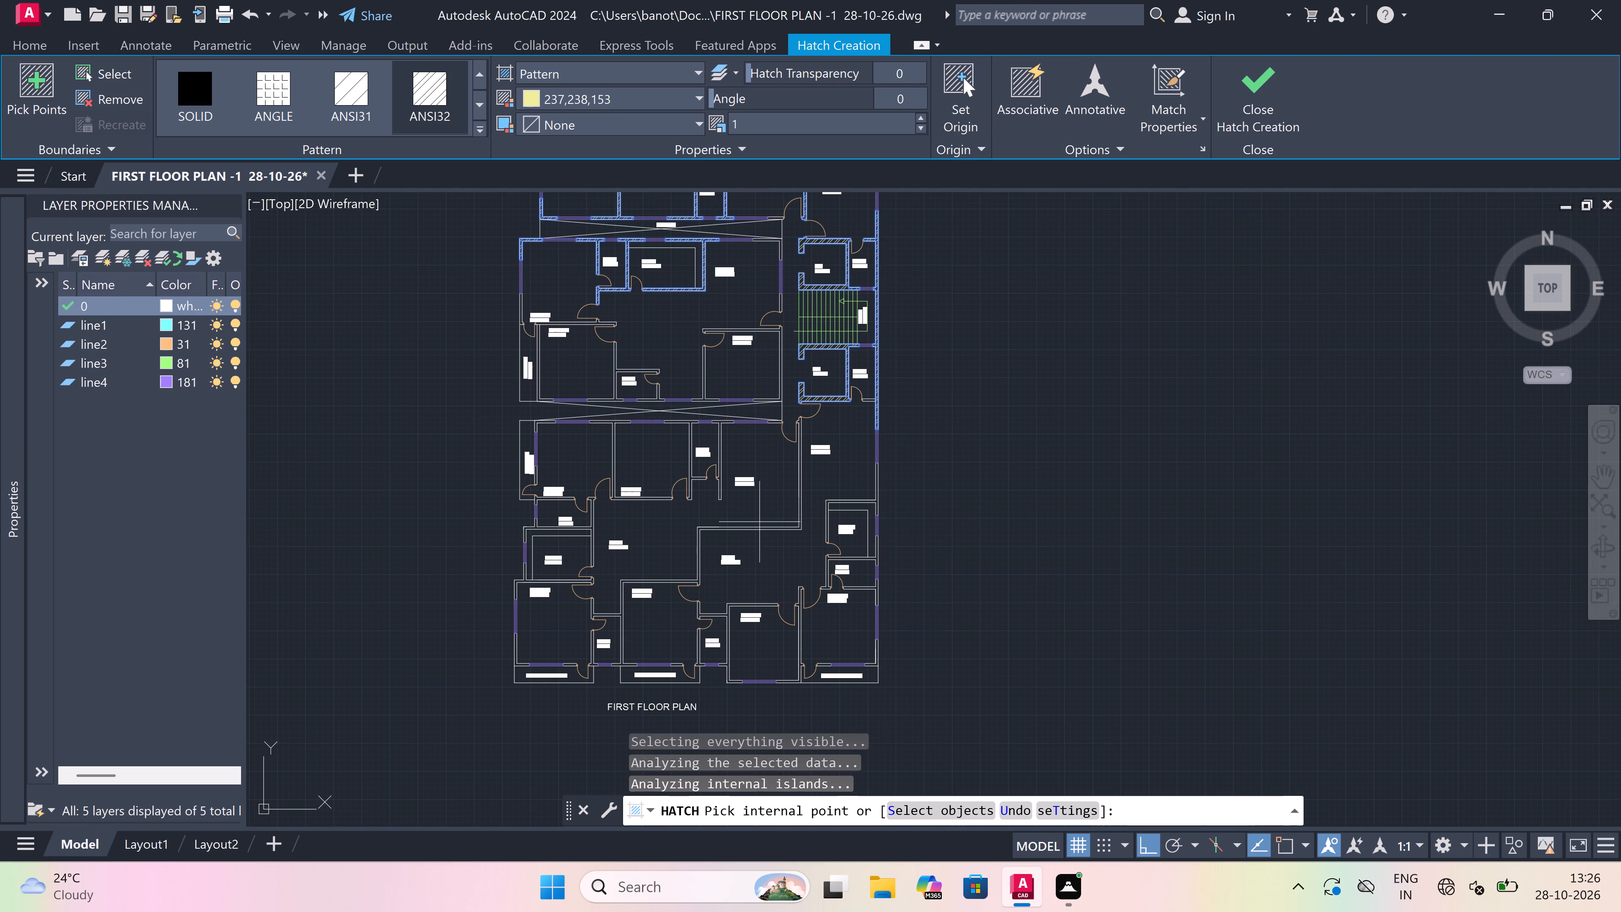
pyautogui.scroll(-3, 732, 255)
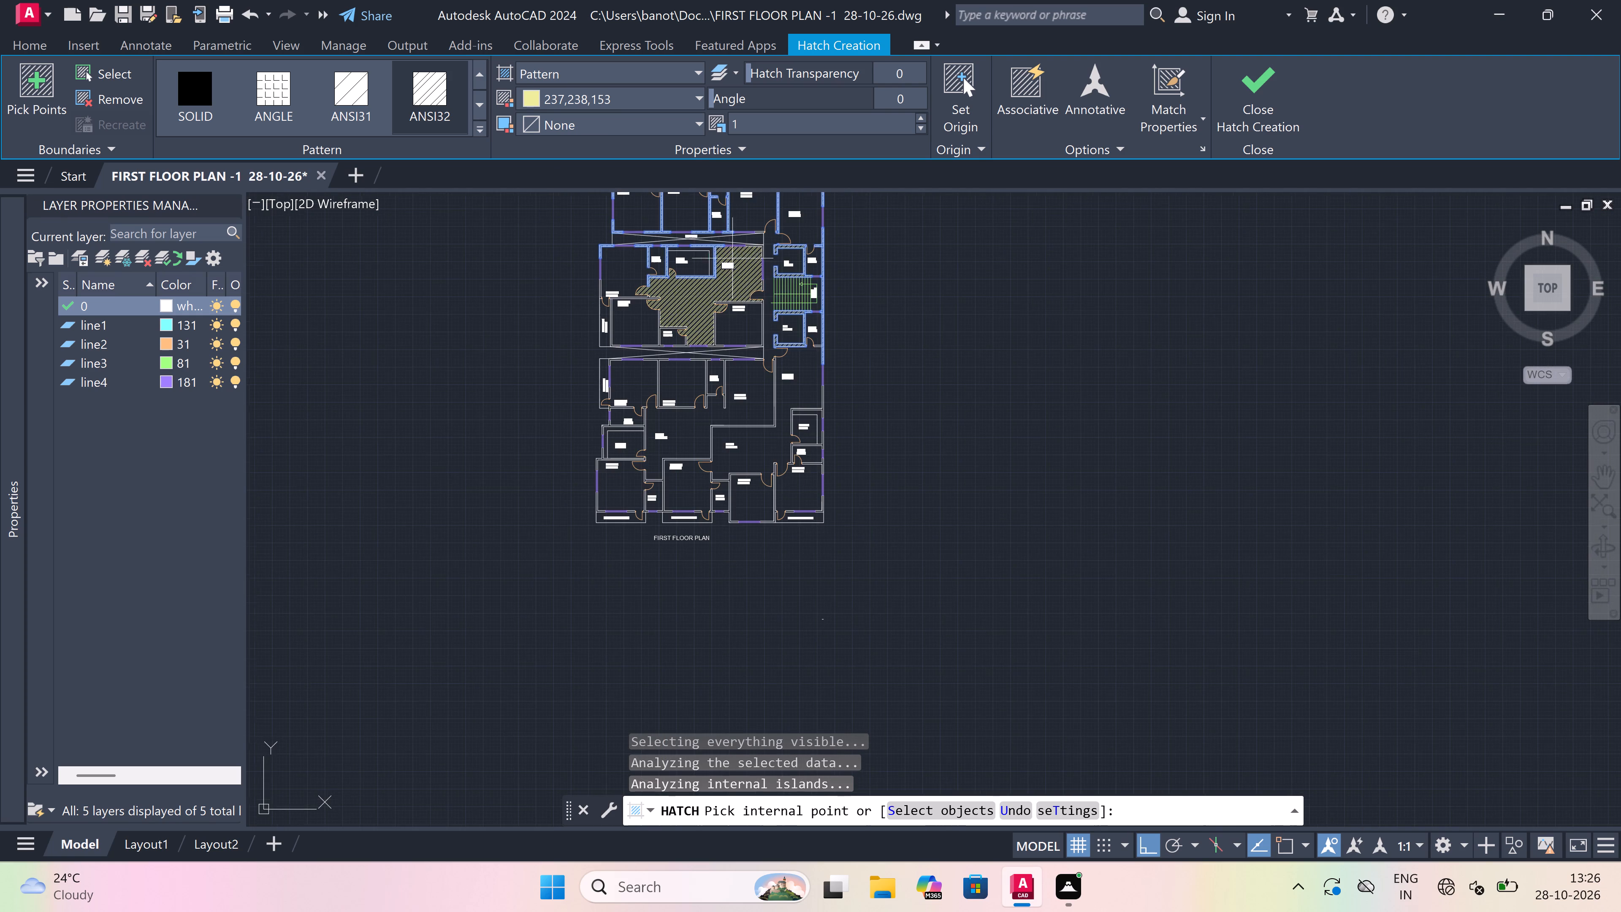
pyautogui.scroll(3, 728, 200)
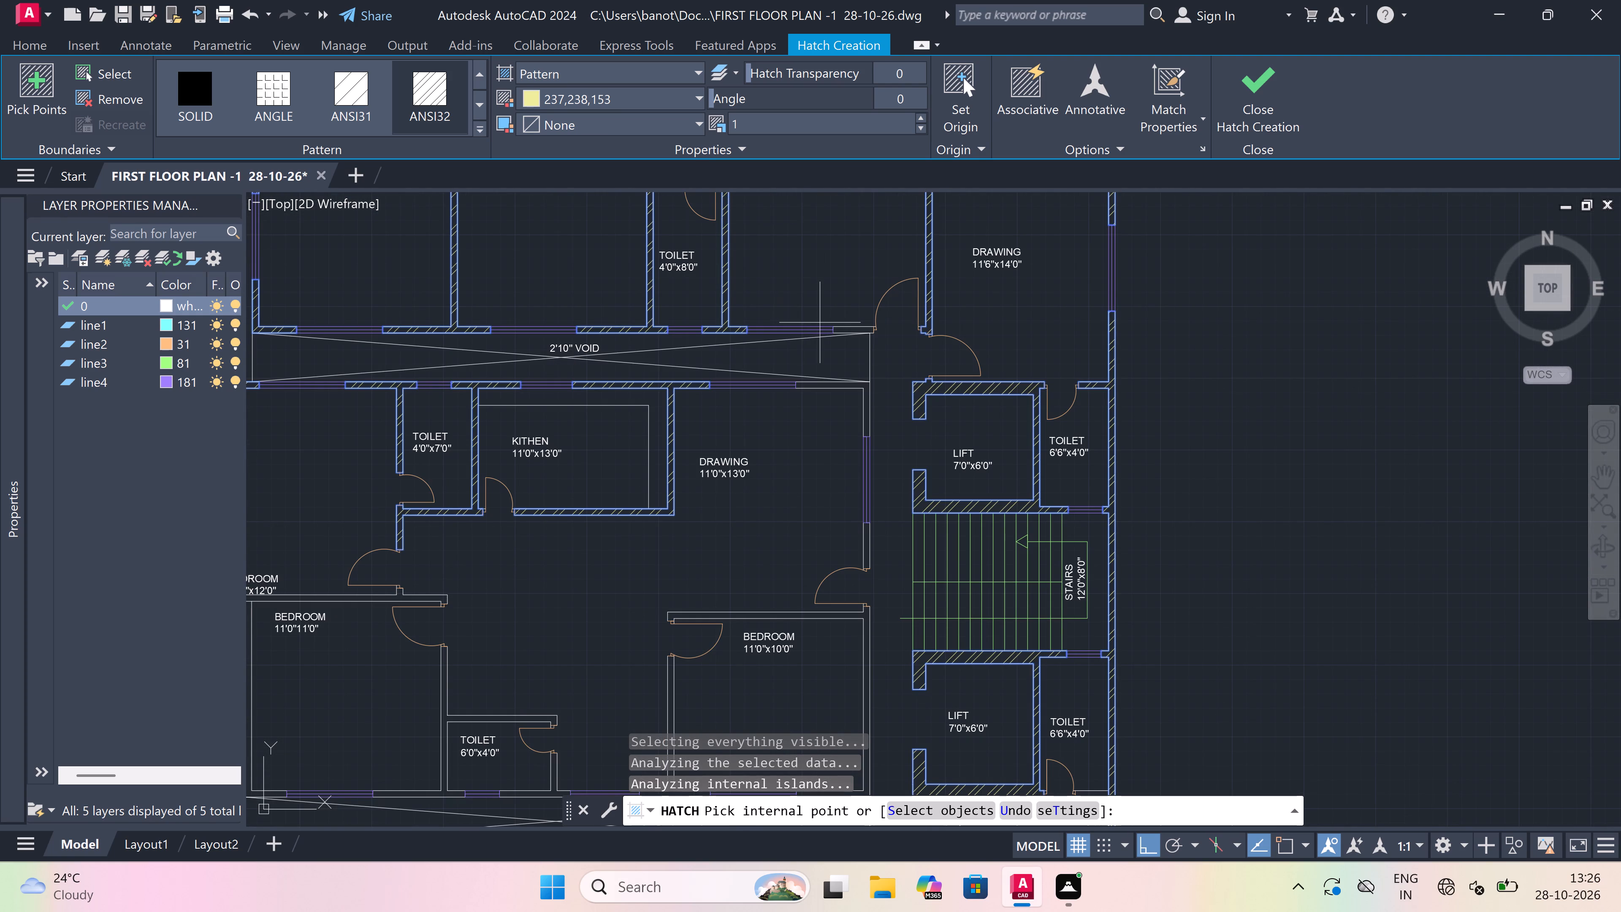
pyautogui.scroll(2, 854, 318)
pyautogui.click(851, 347)
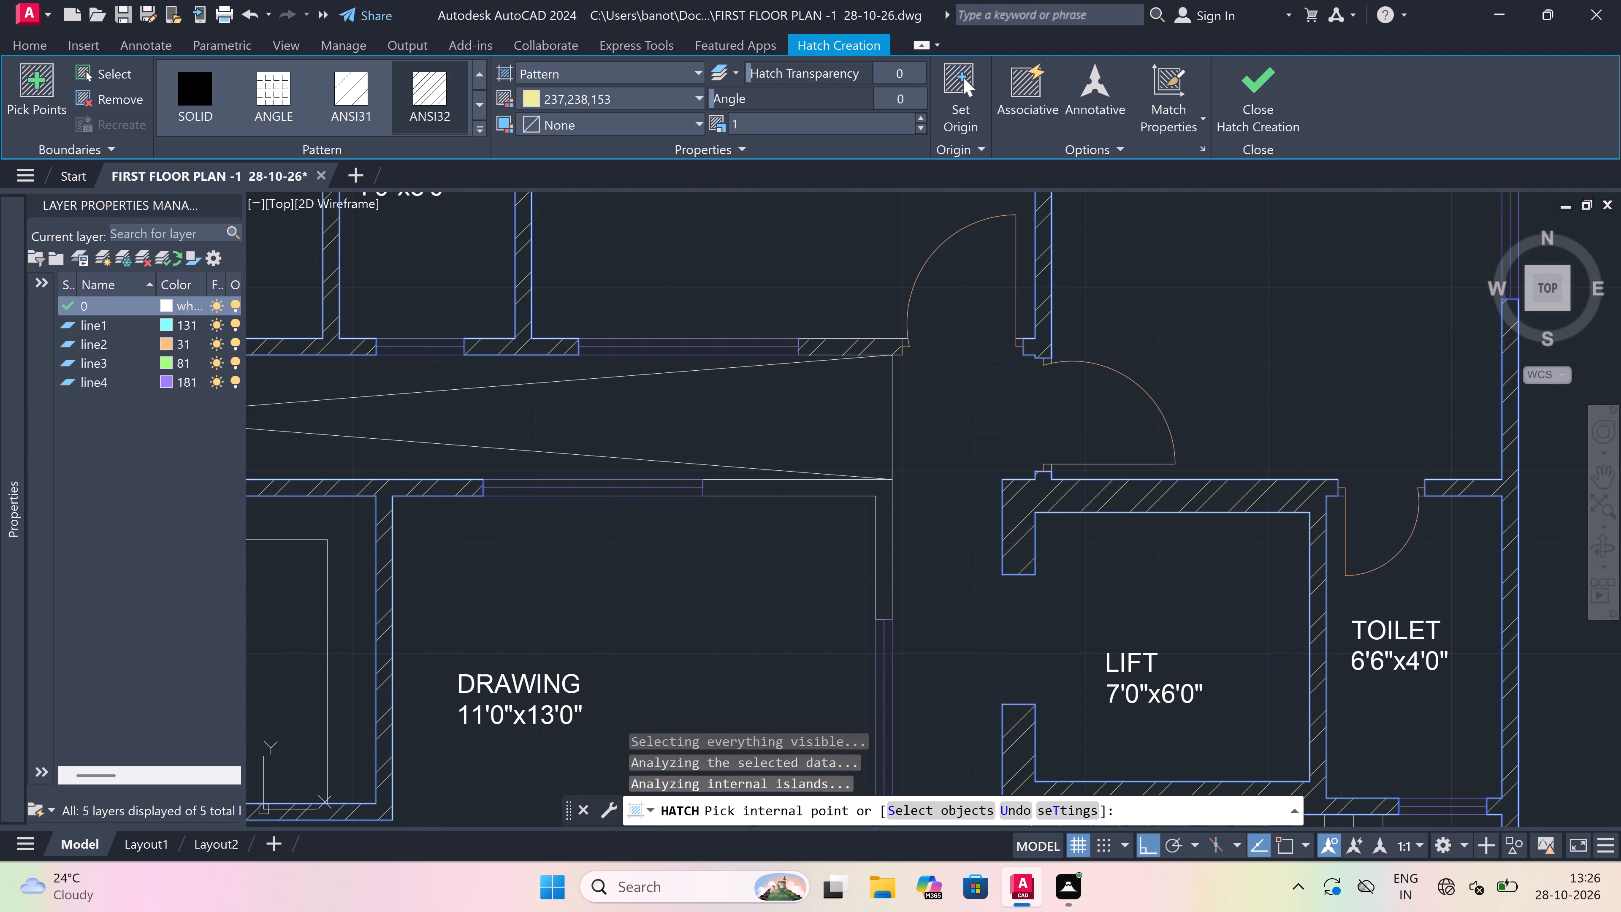
pyautogui.click(786, 493)
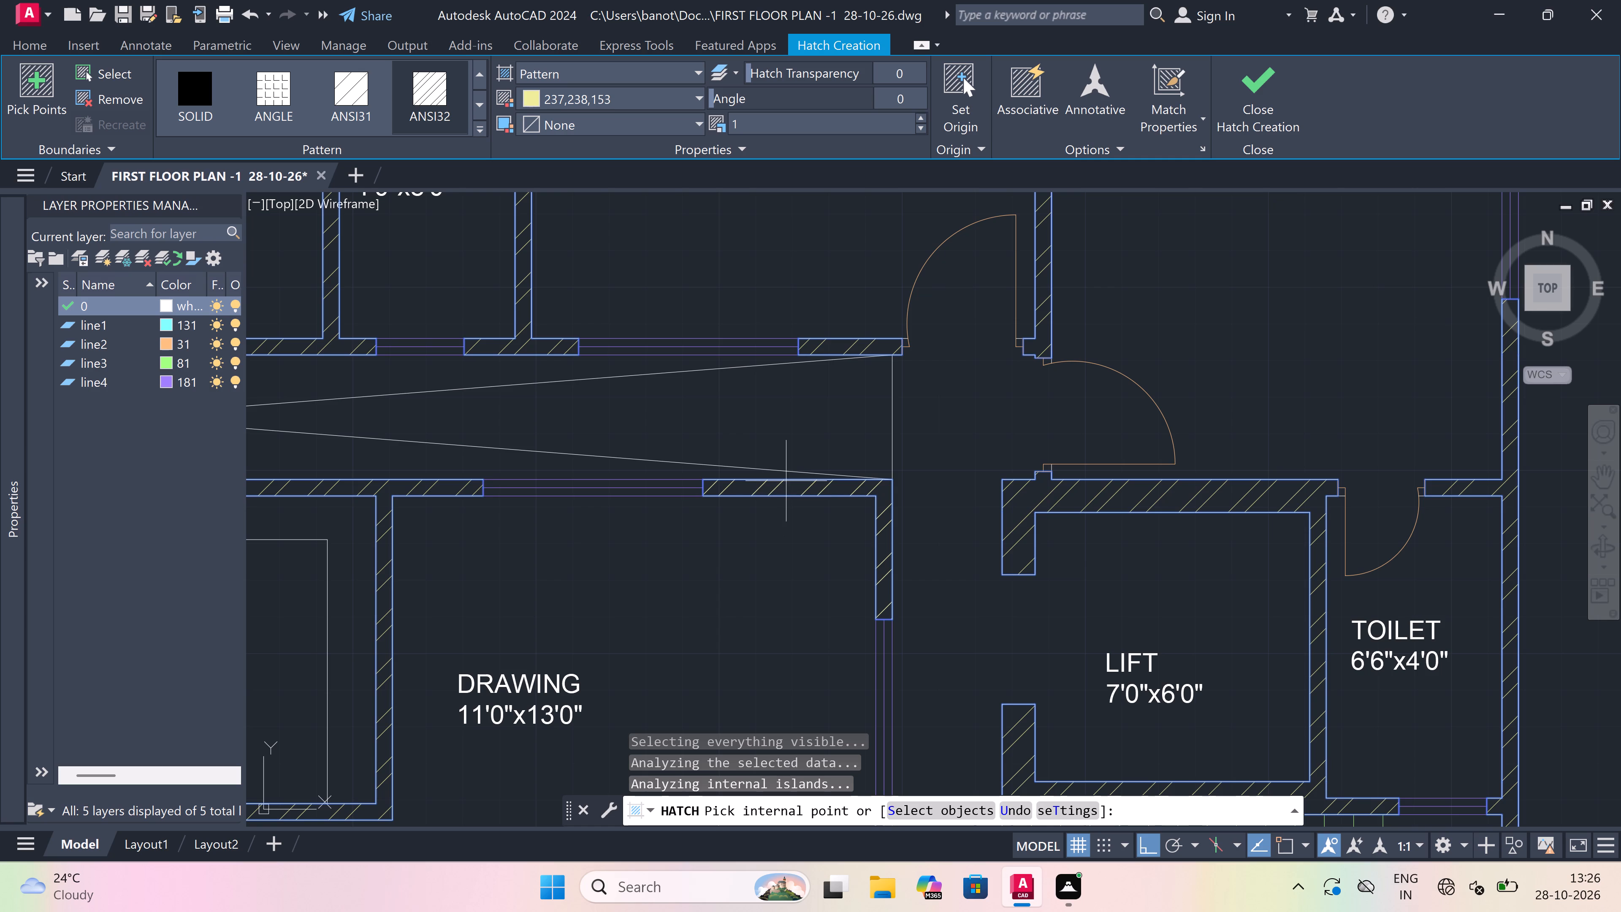
# Hatch the lower outer wall of BEDROOM 11'6"x12'0" and the wall separating it from BEDROOM 11'0"11'0".
pyautogui.scroll(-7, 796, 430)
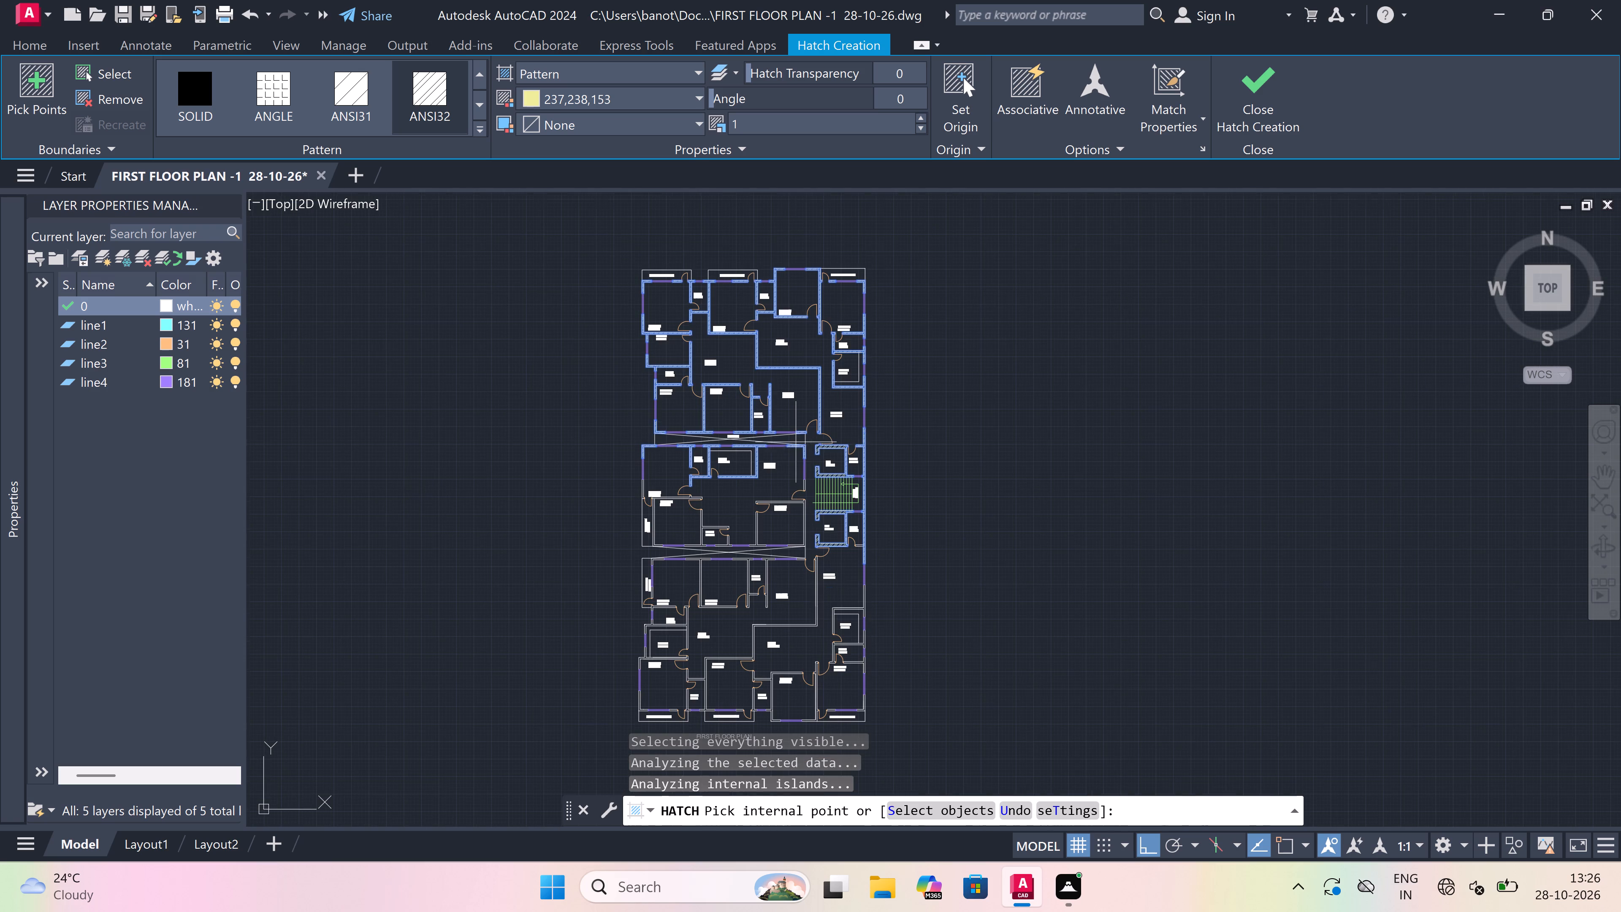
pyautogui.scroll(3, 735, 494)
pyautogui.scroll(-3, 690, 494)
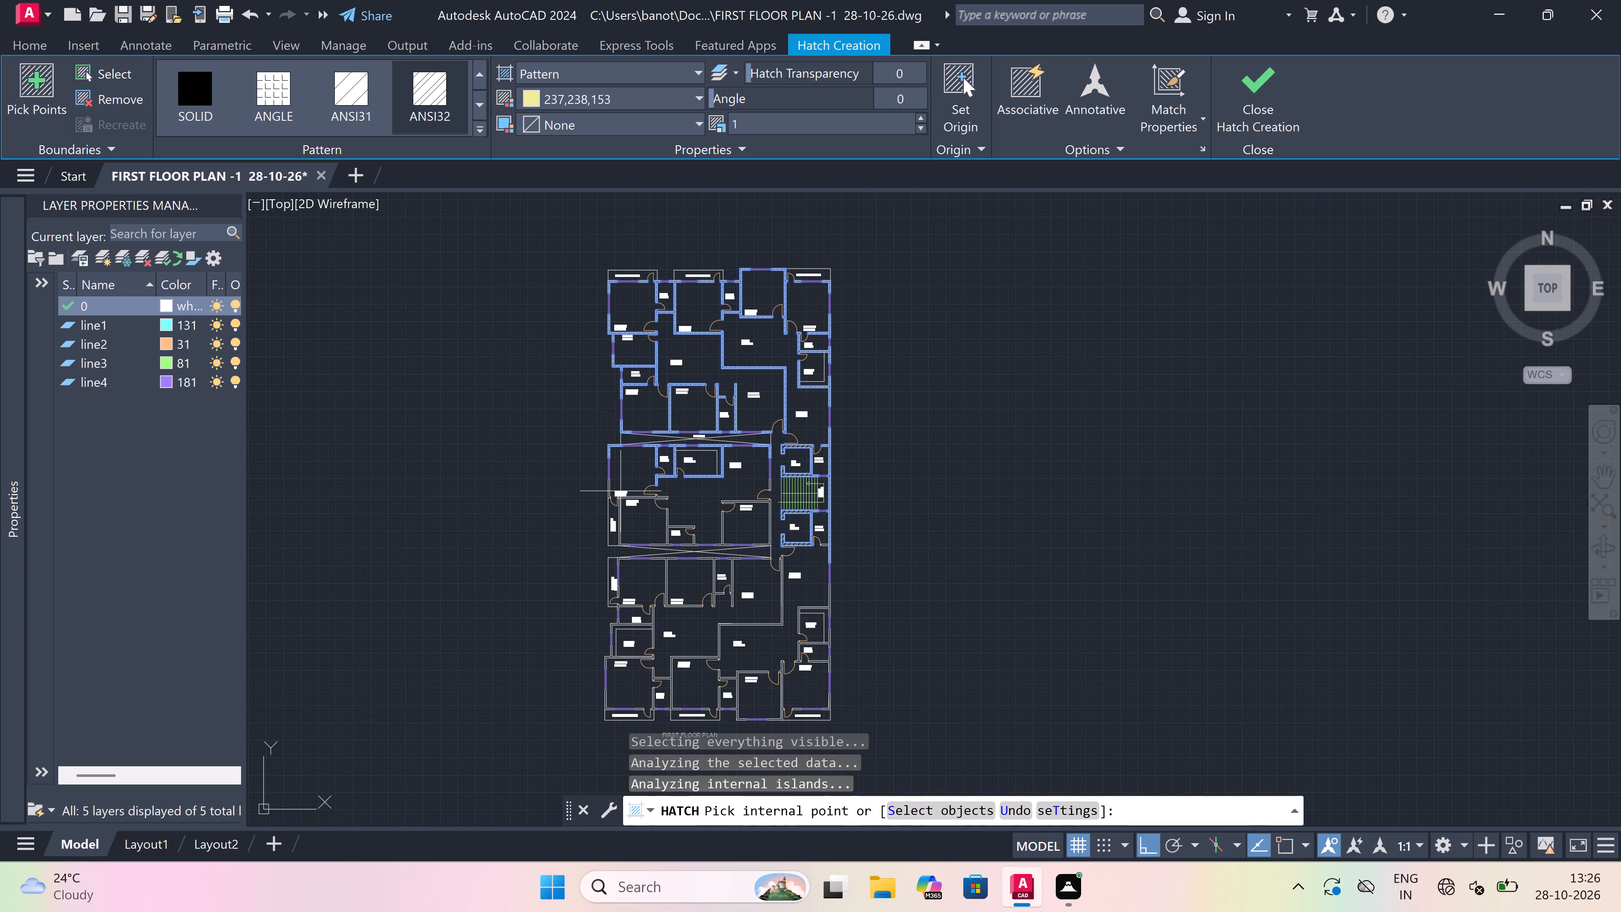
pyautogui.scroll(2, 581, 488)
pyautogui.scroll(2, 623, 489)
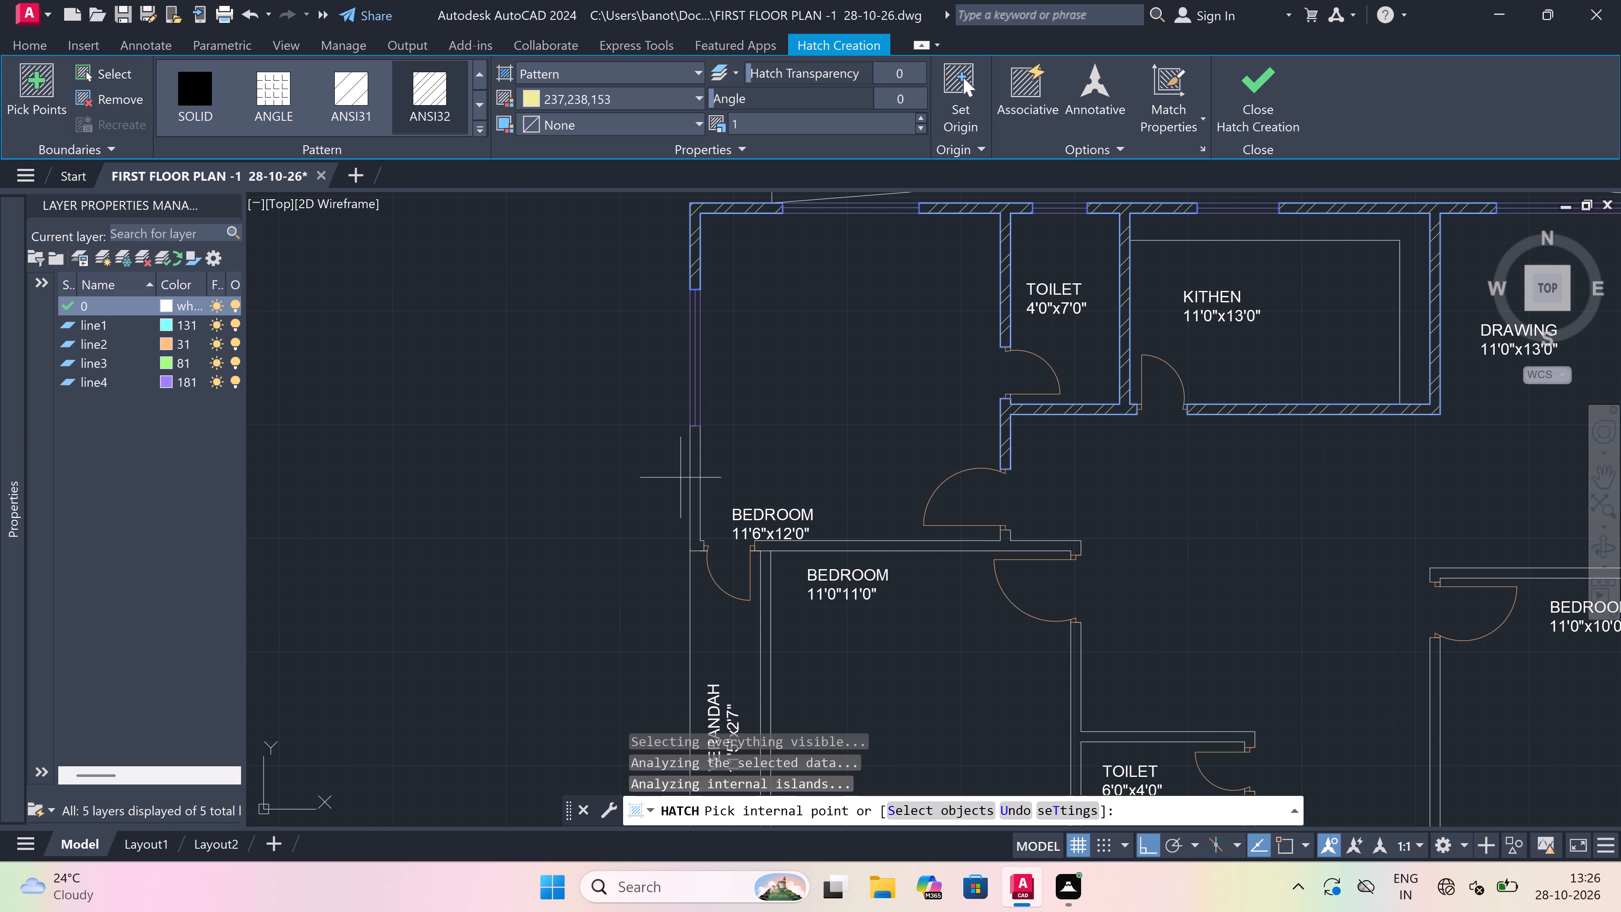
pyautogui.click(692, 478)
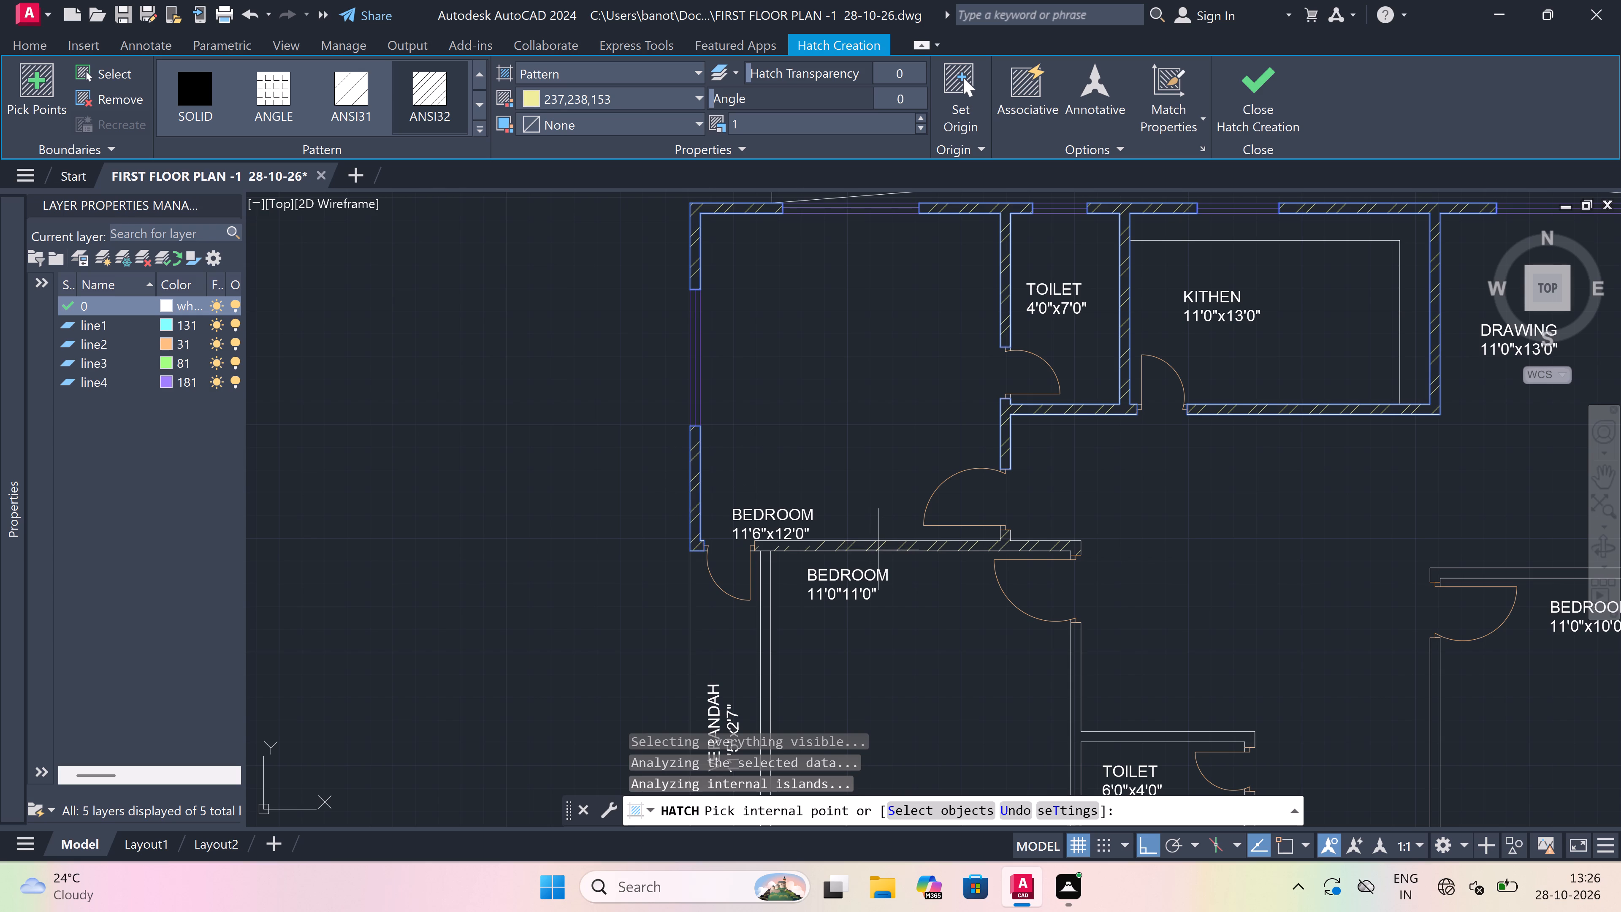
pyautogui.click(877, 547)
# Hatch the wall between VERANDAH 11'5"x2'7" and BEDROOM 11'0"11'0", including its lower corner piece.
pyautogui.scroll(-3, 675, 394)
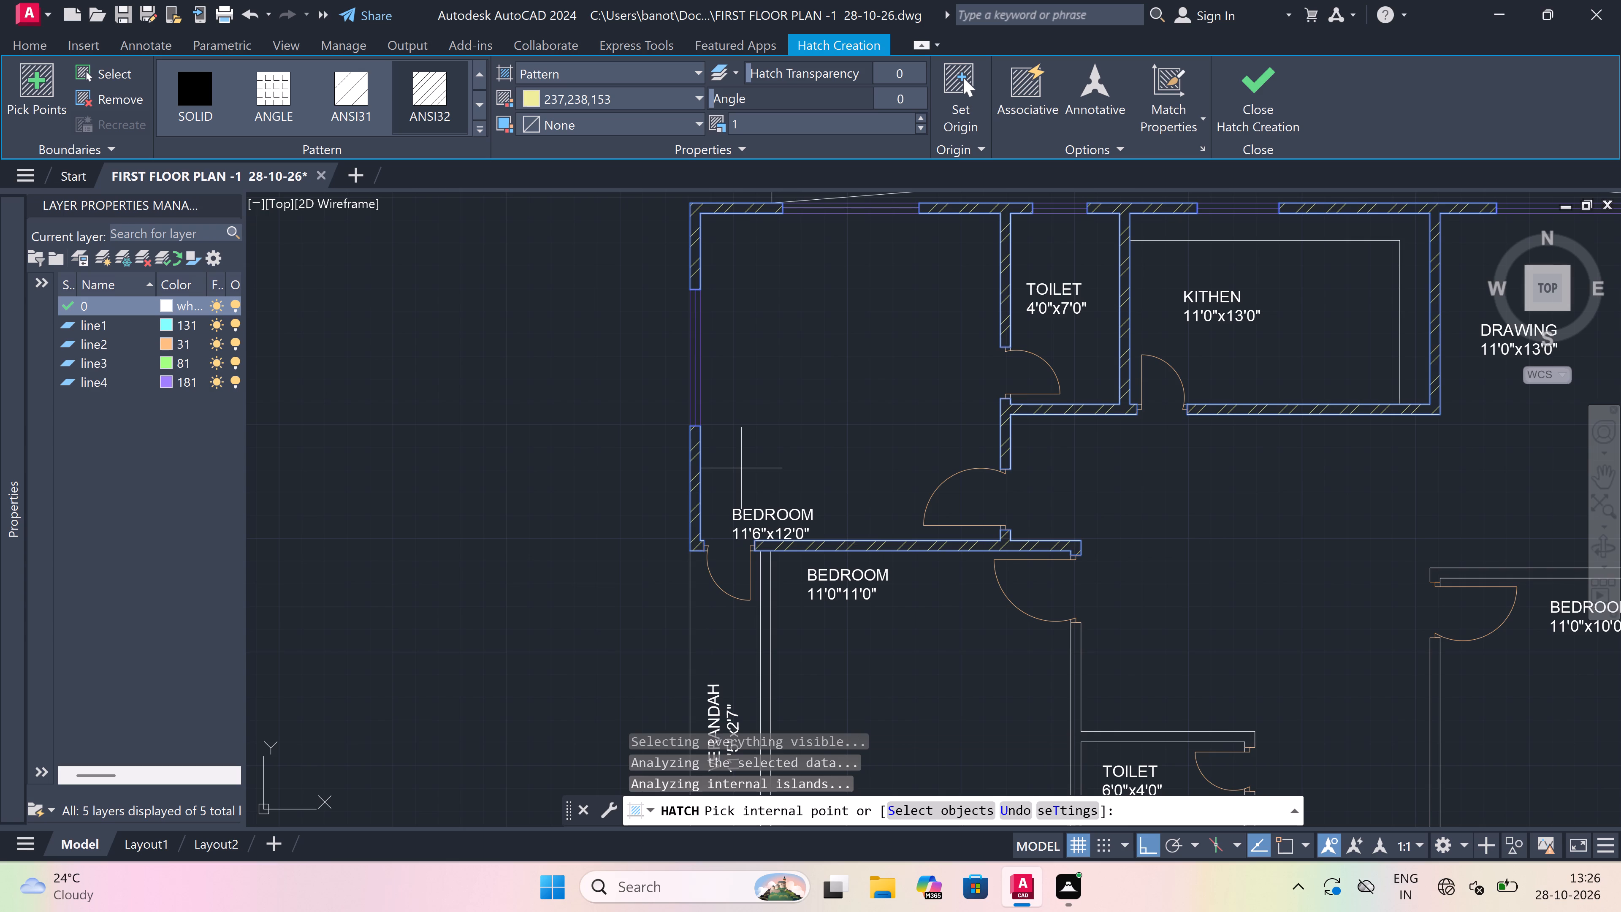
pyautogui.scroll(-1, 675, 394)
pyautogui.scroll(-3, 695, 422)
pyautogui.scroll(2, 705, 491)
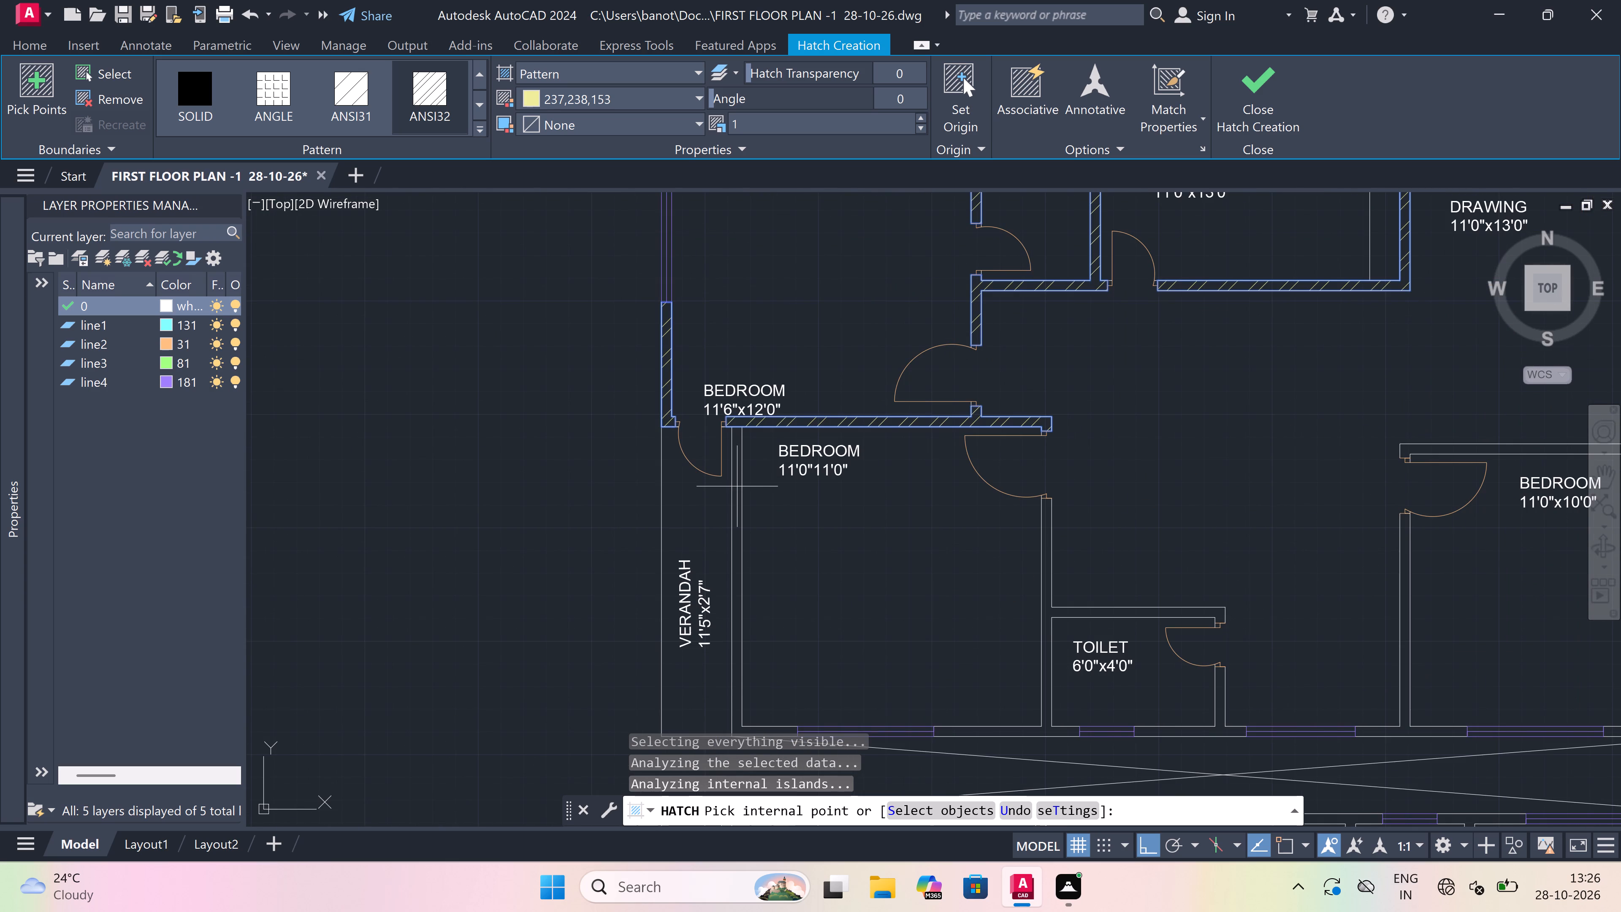
pyautogui.click(737, 485)
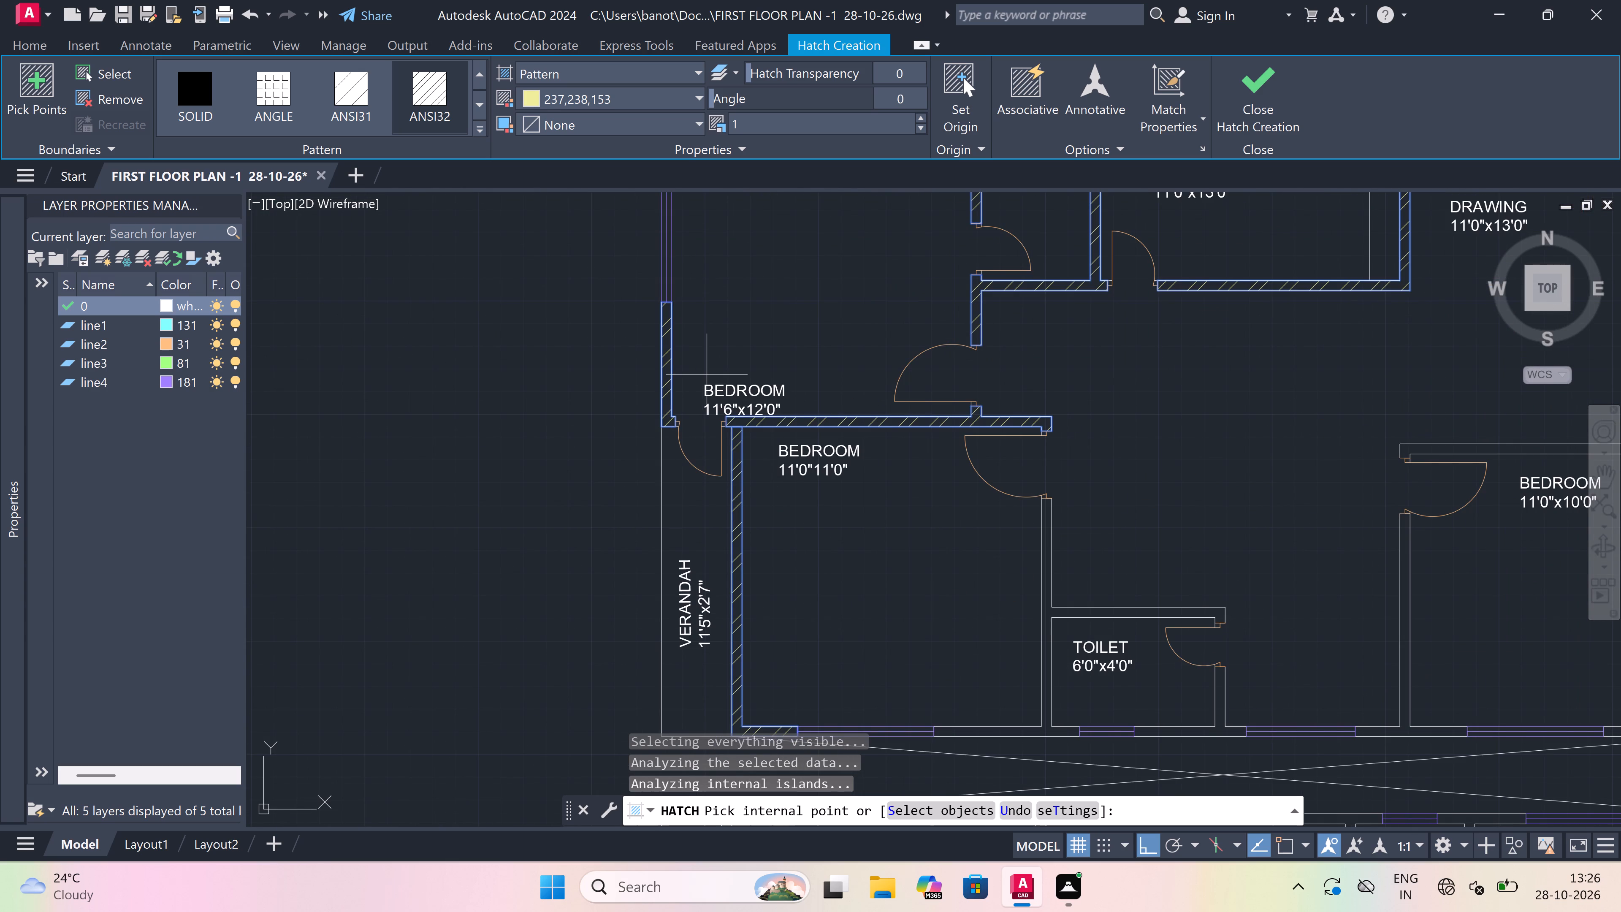
# Hatch the walls around TOILET 6'0"x4'0", including the partition shared with BEDROOM 11'0"11'0" and the connected void-side wall pieces.
pyautogui.scroll(-3, 707, 375)
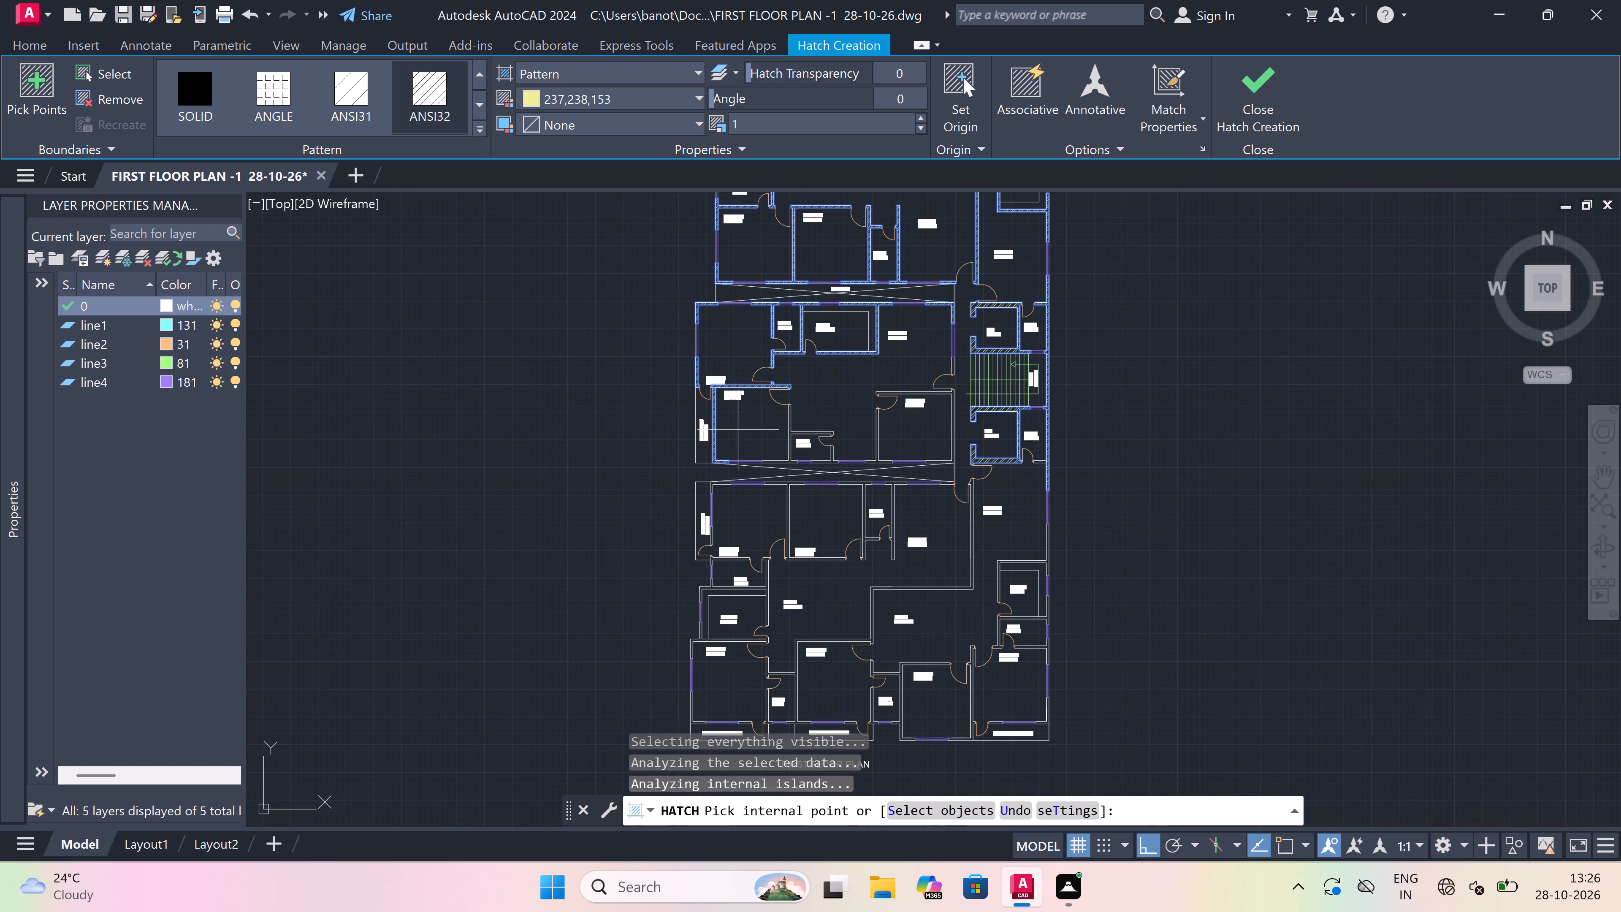
pyautogui.scroll(2, 748, 431)
pyautogui.scroll(1, 884, 446)
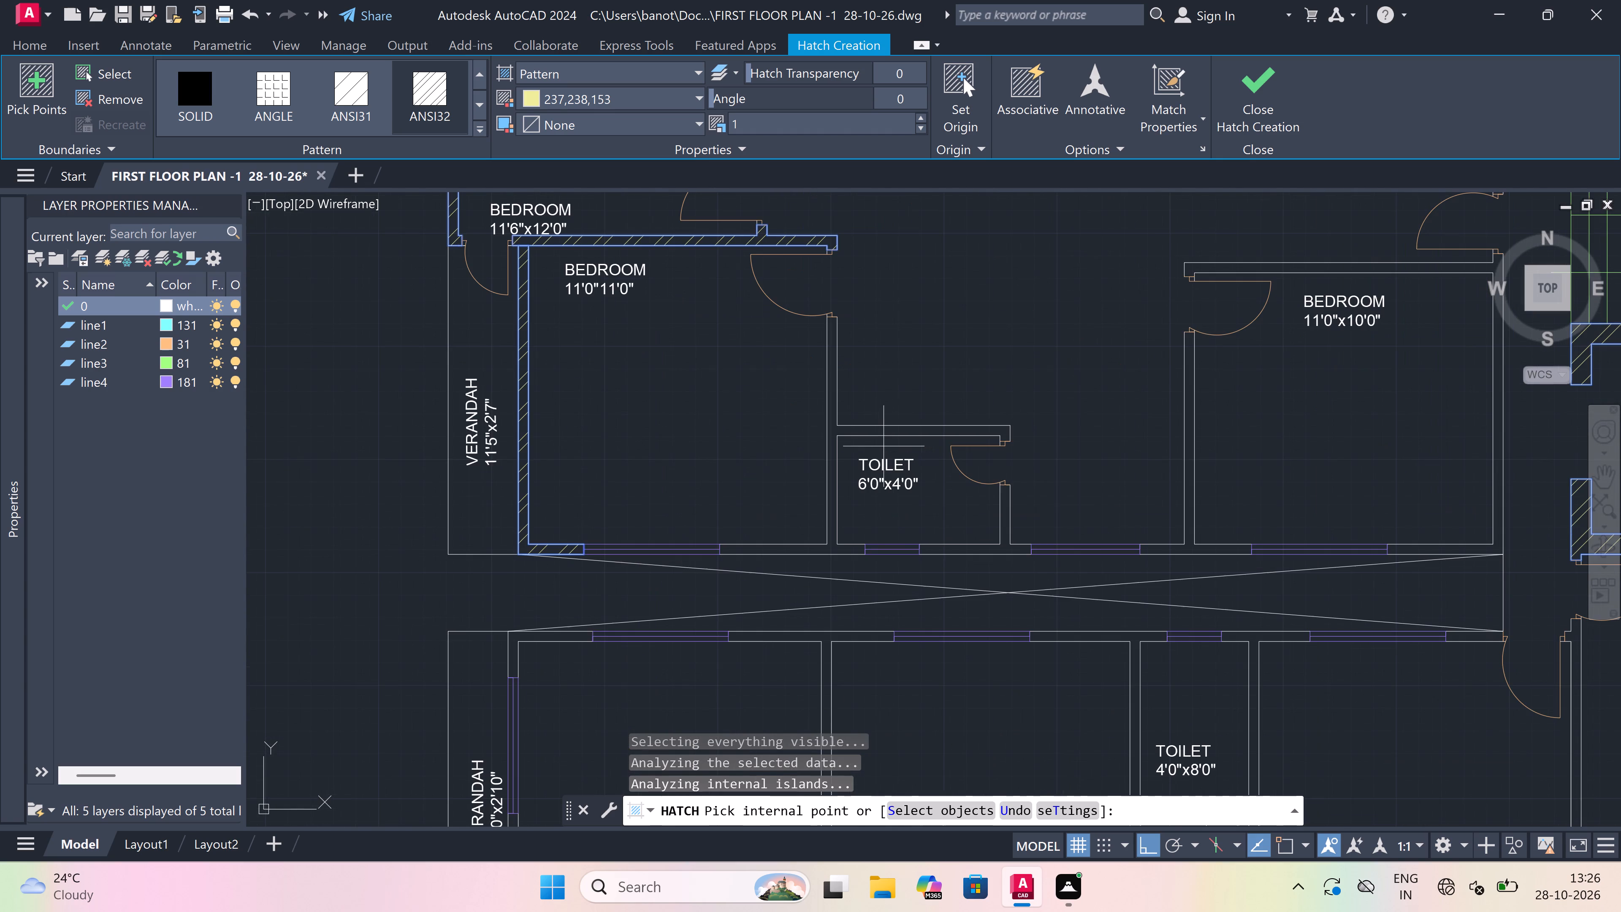
pyautogui.click(833, 402)
pyautogui.scroll(-4, 699, 475)
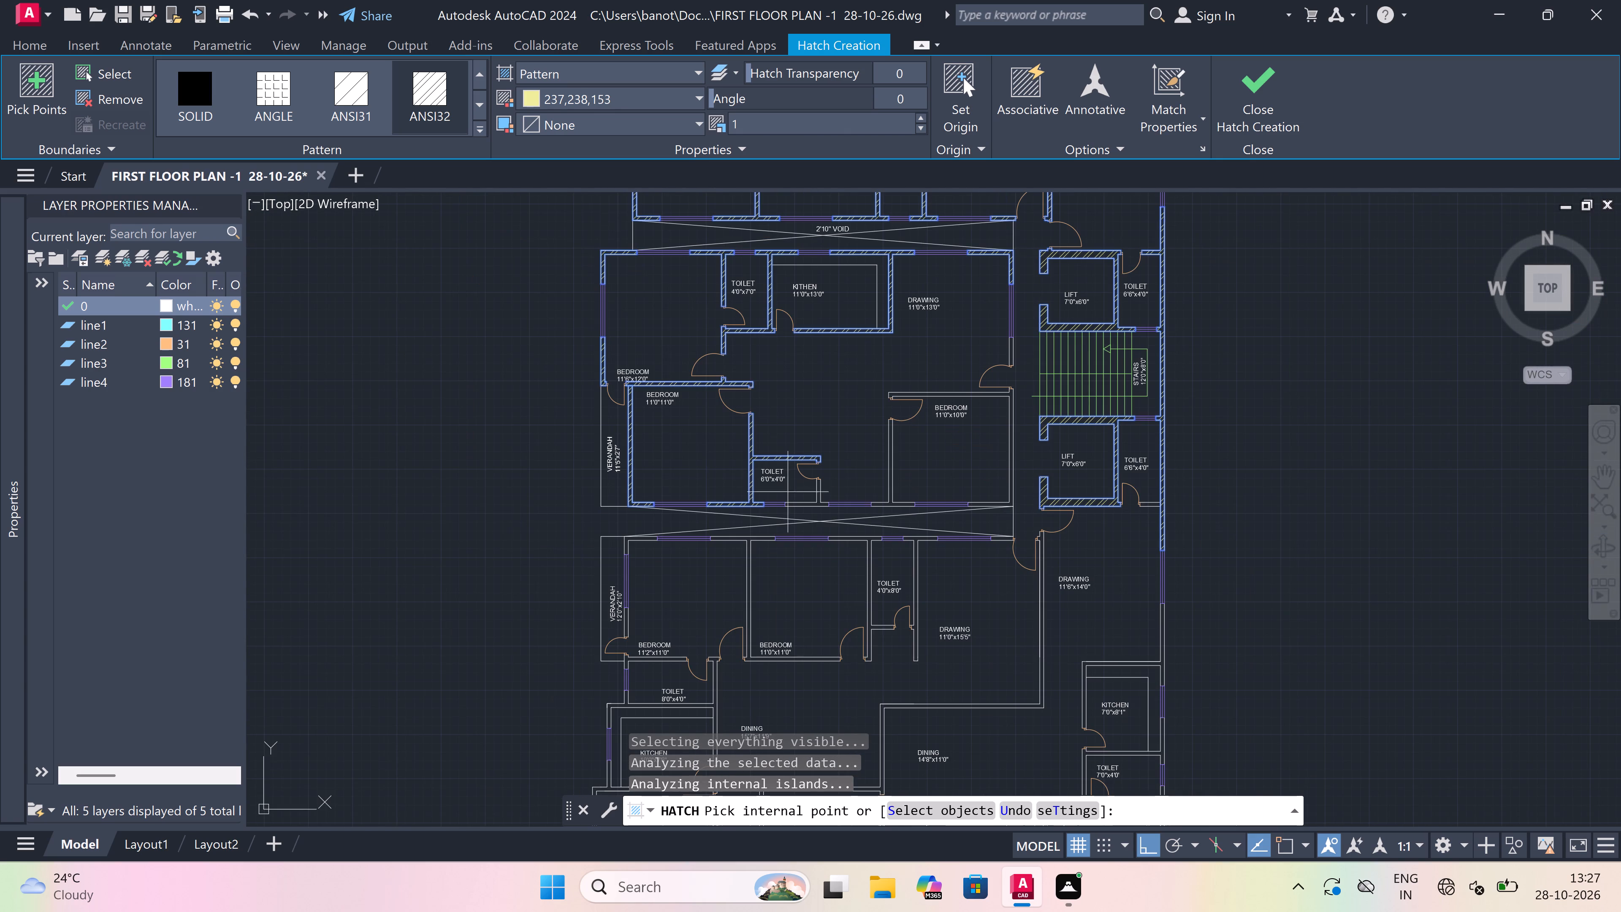
pyautogui.scroll(2, 840, 494)
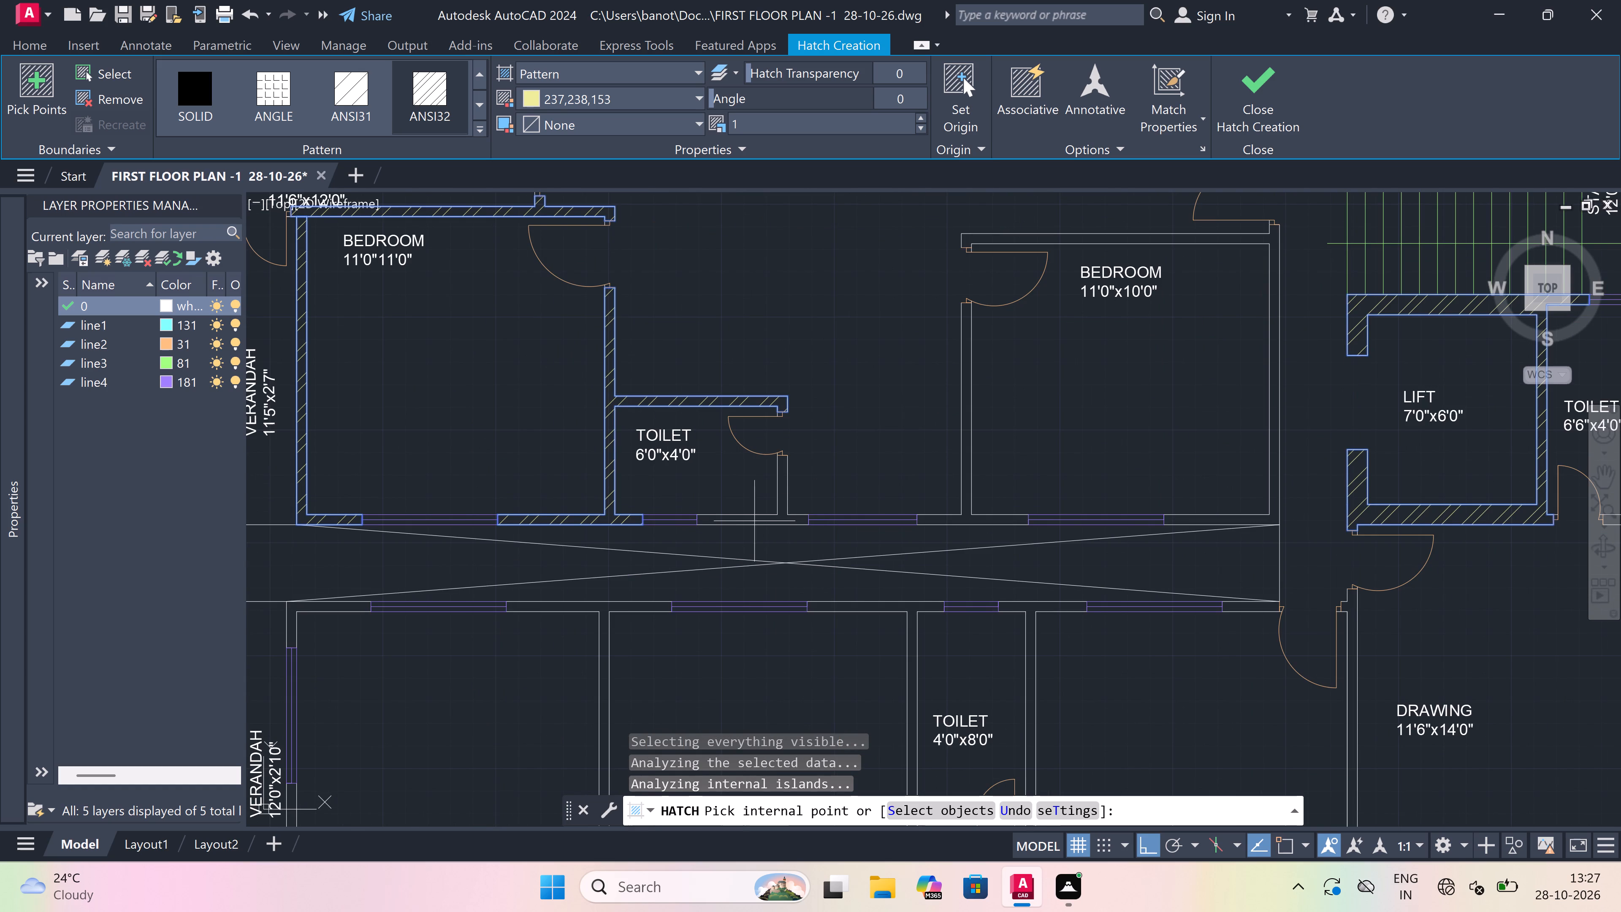
pyautogui.click(754, 521)
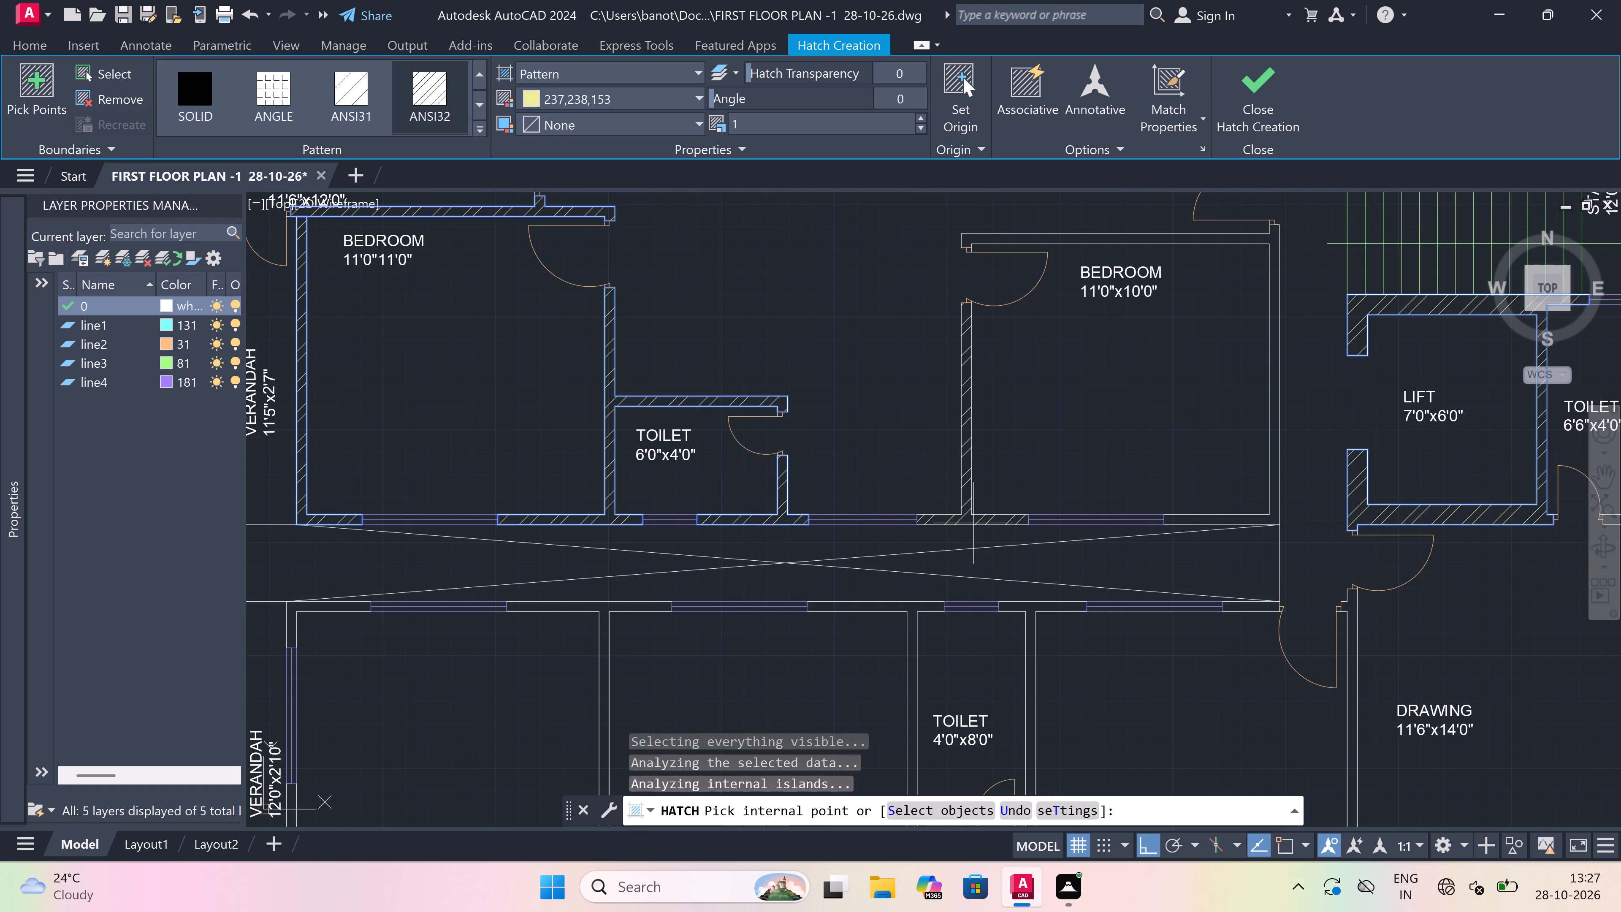
# Hatch the walls around BEDROOM 11'0"x10'0" and the short wall piece of DRAWING 11'0"x13'0" beside its entrance door.
pyautogui.click(973, 523)
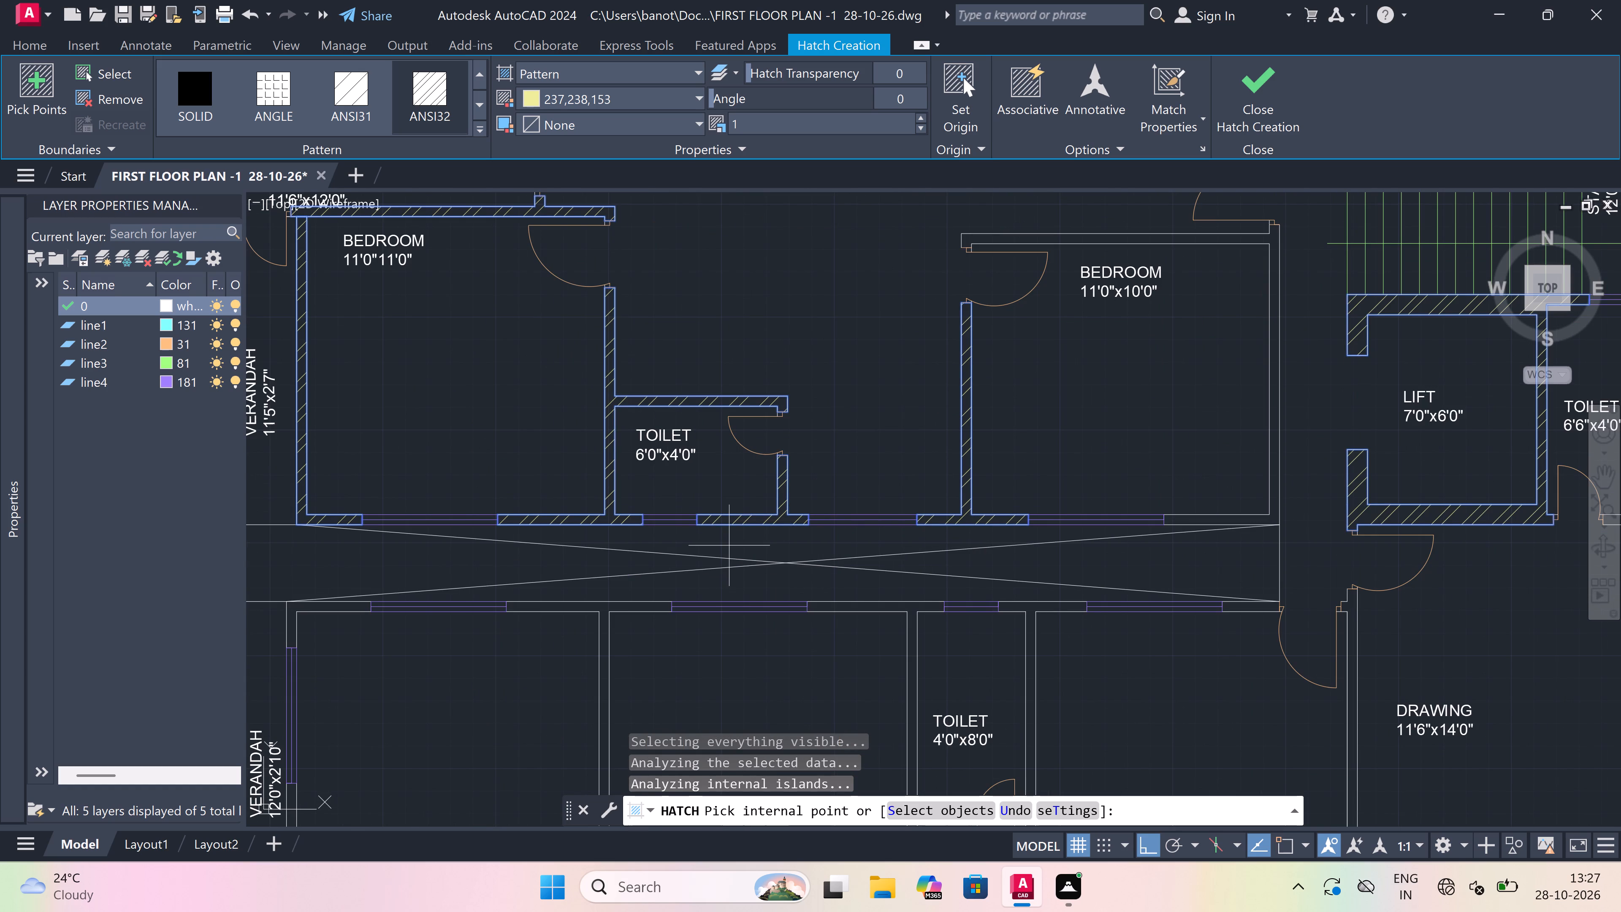
pyautogui.scroll(-2, 729, 543)
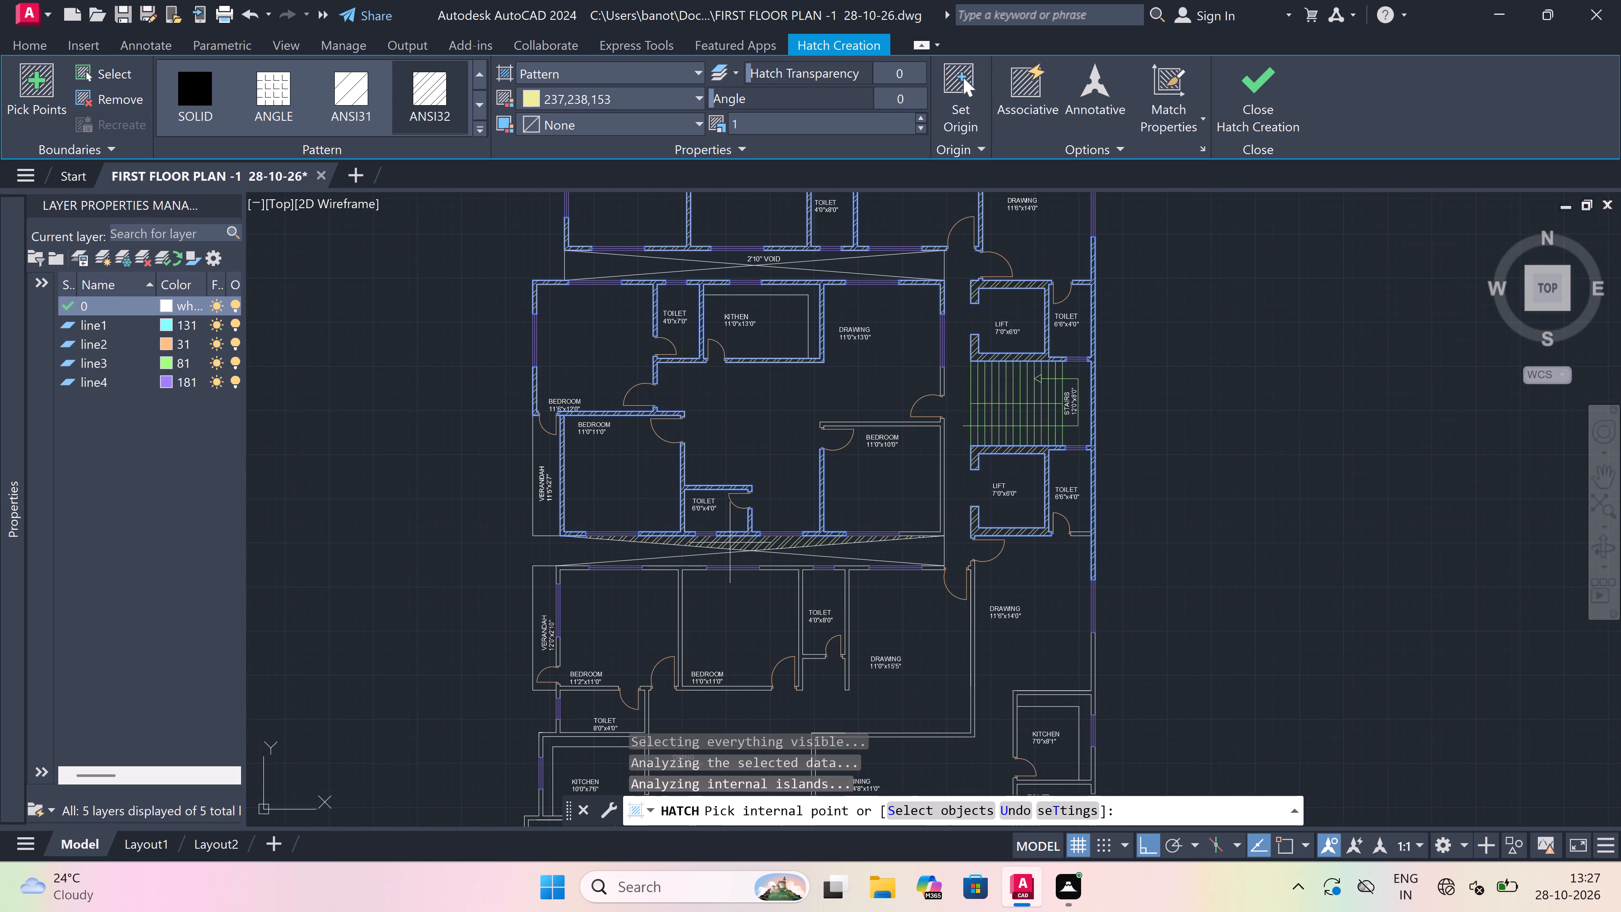
pyautogui.scroll(1, 908, 423)
pyautogui.click(903, 426)
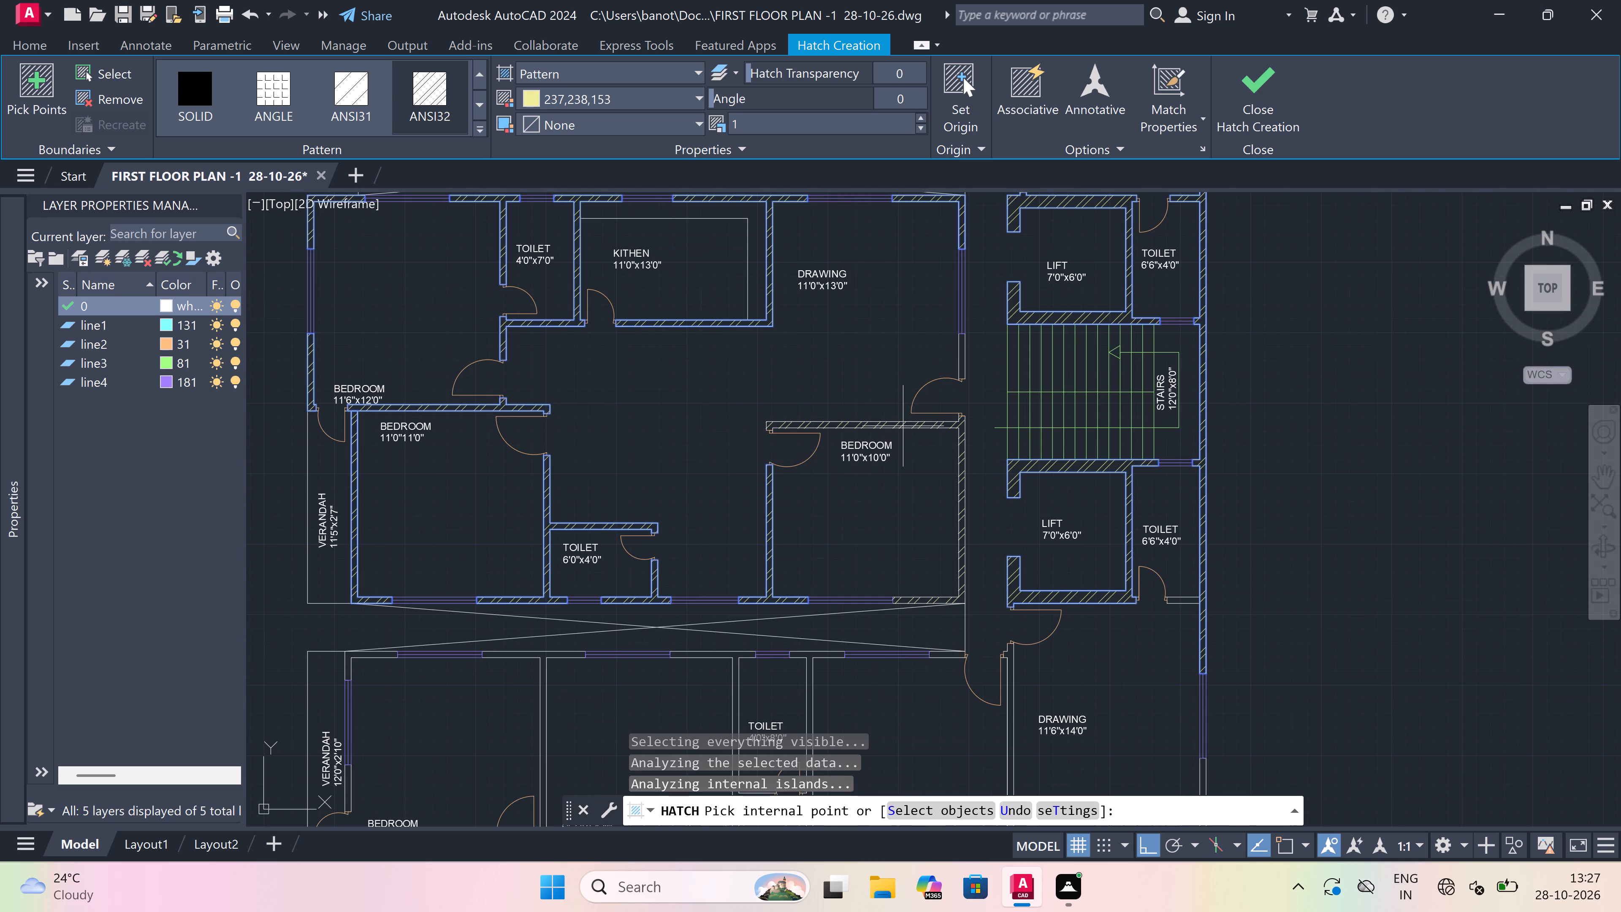
pyautogui.click(962, 355)
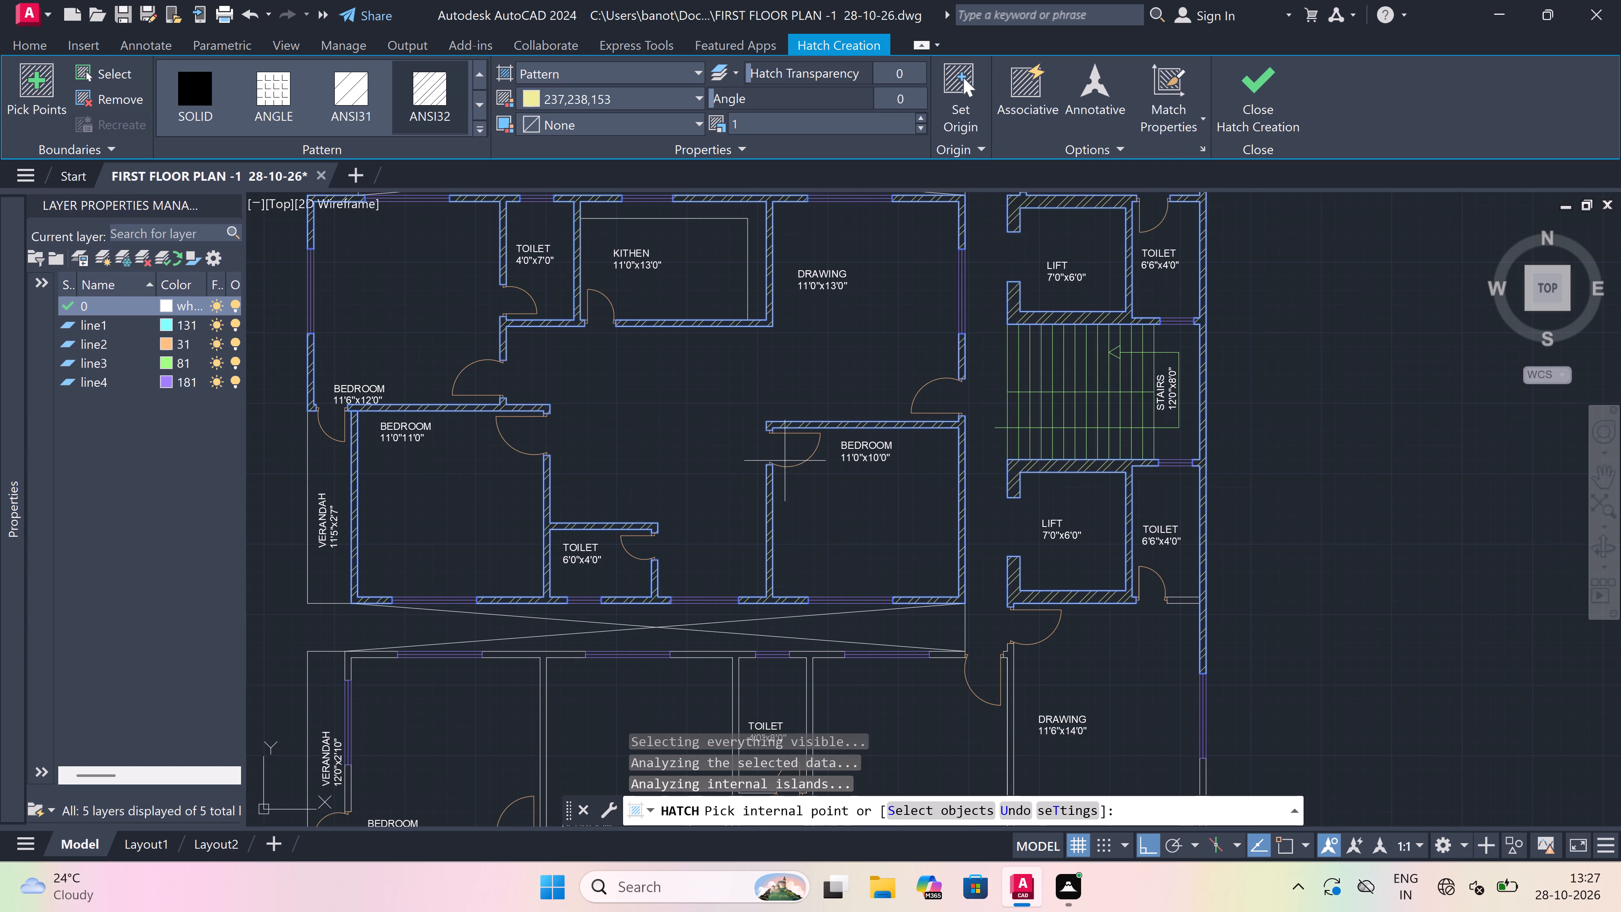
# Hatch the void-side corner wall at VERANDAH 12'0"x2'10" and the wall between BEDROOM 11'2"x11'0" and the adjoining BEDROOM 11'0"x11'0".
pyautogui.scroll(-4, 794, 421)
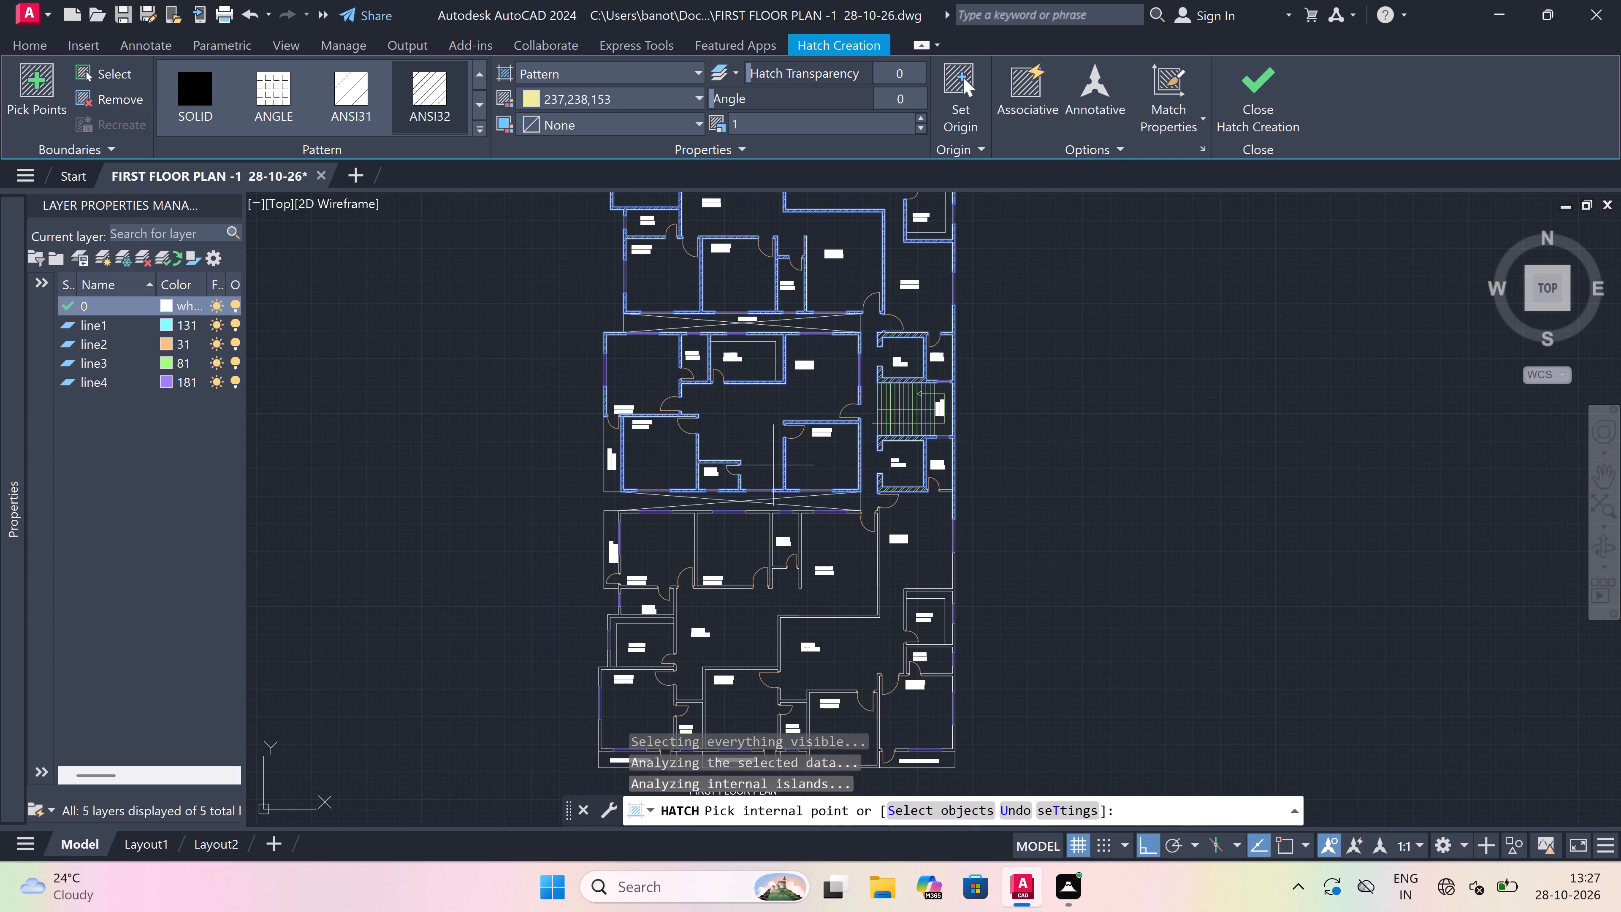
pyautogui.scroll(3, 631, 503)
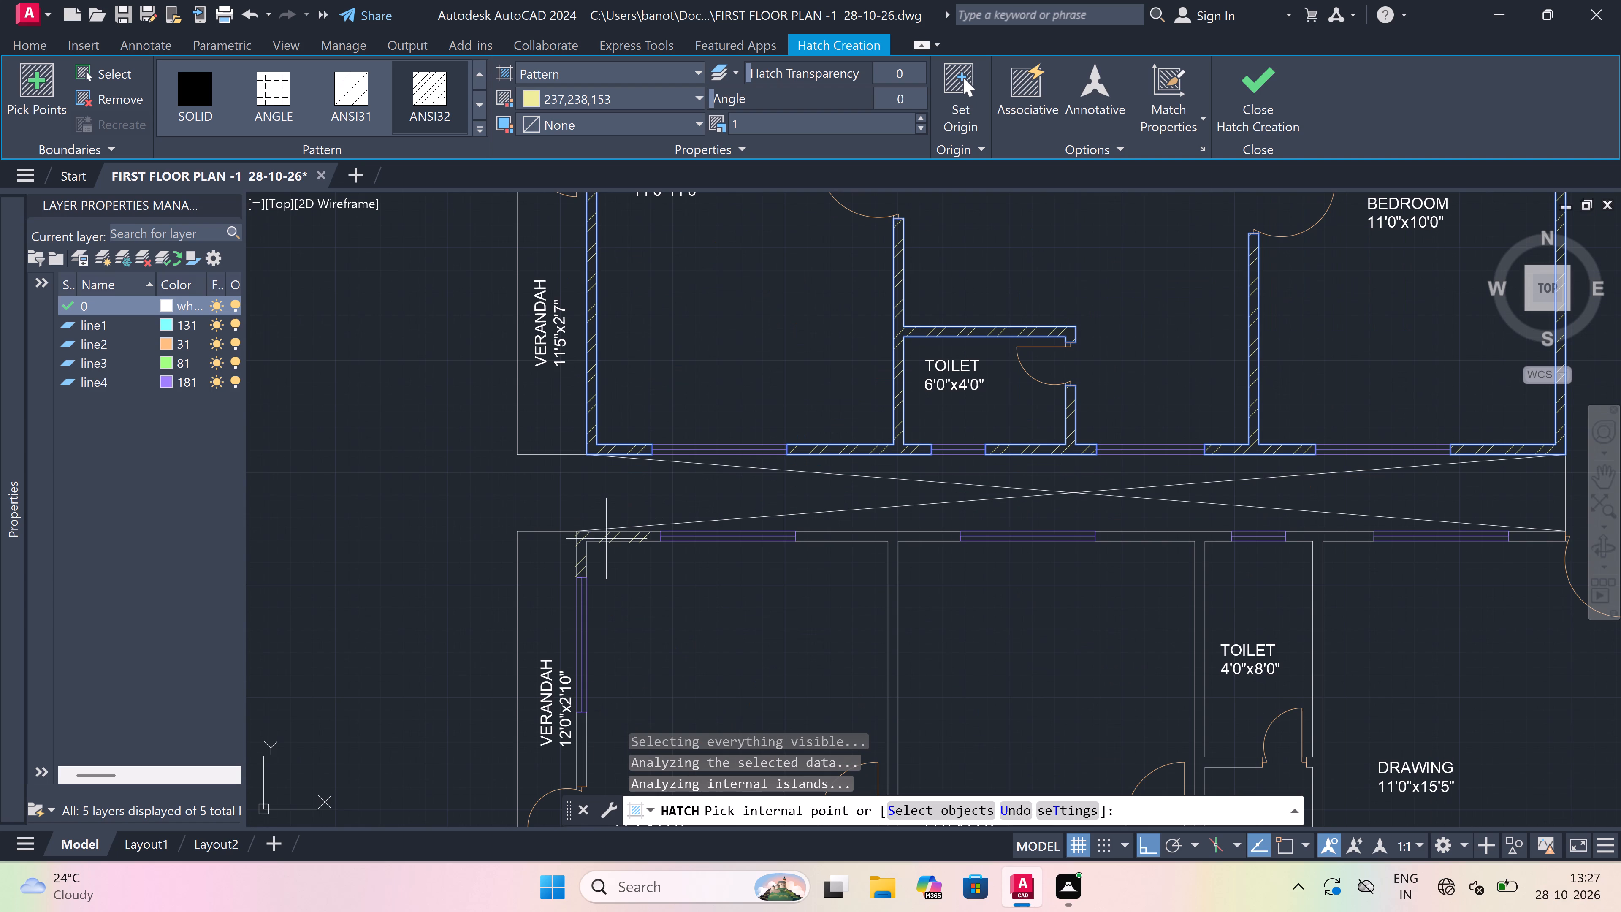
pyautogui.click(607, 537)
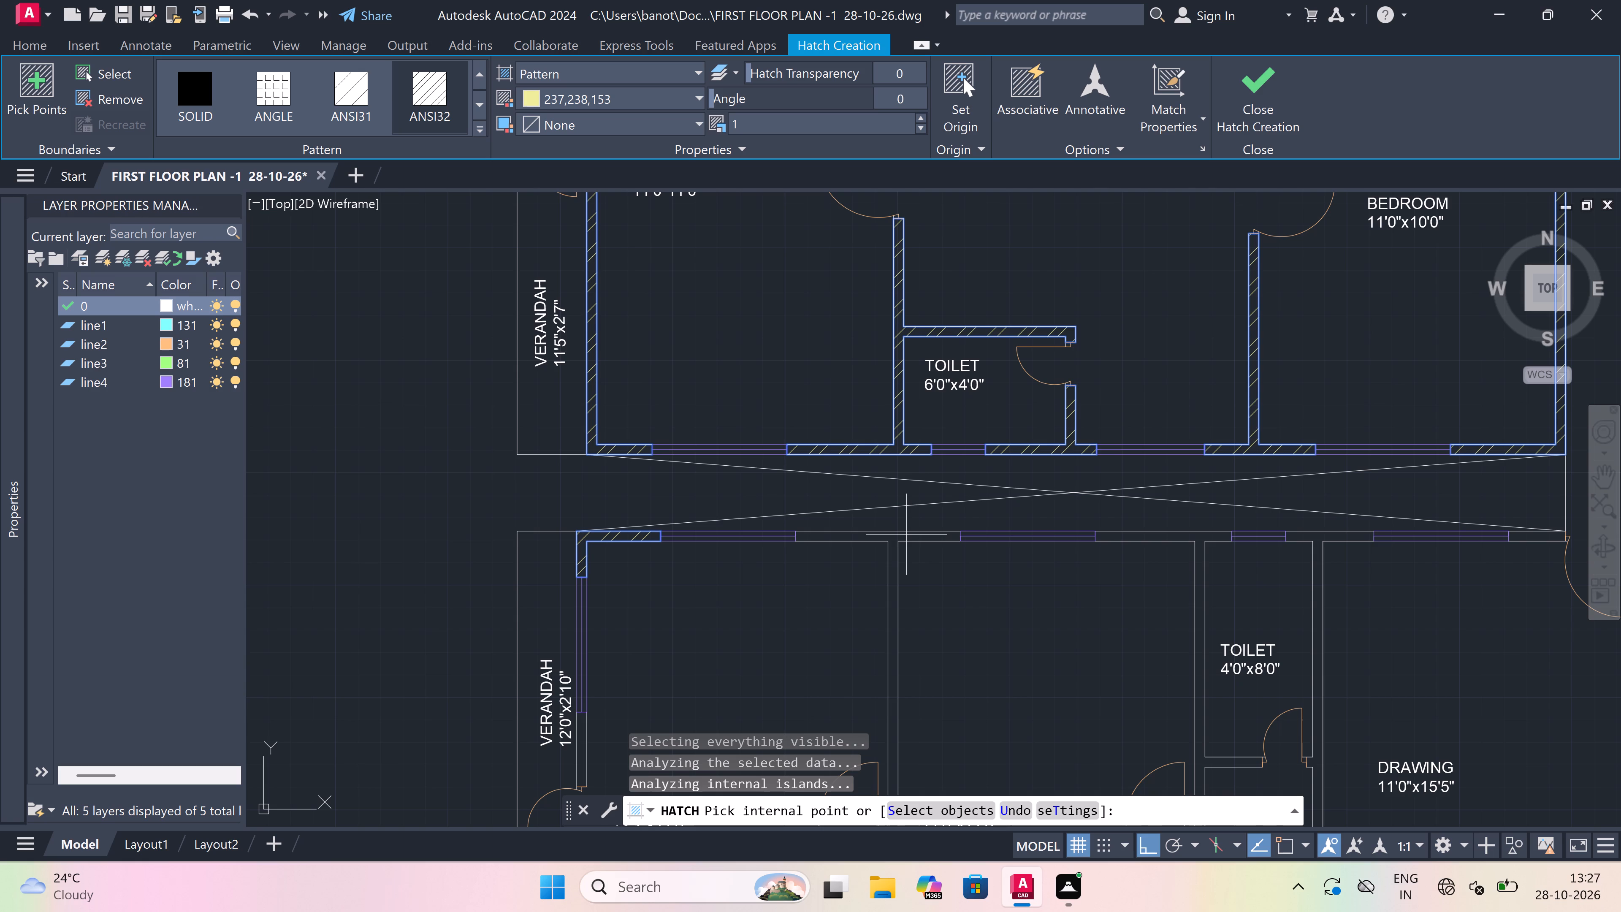
pyautogui.click(903, 537)
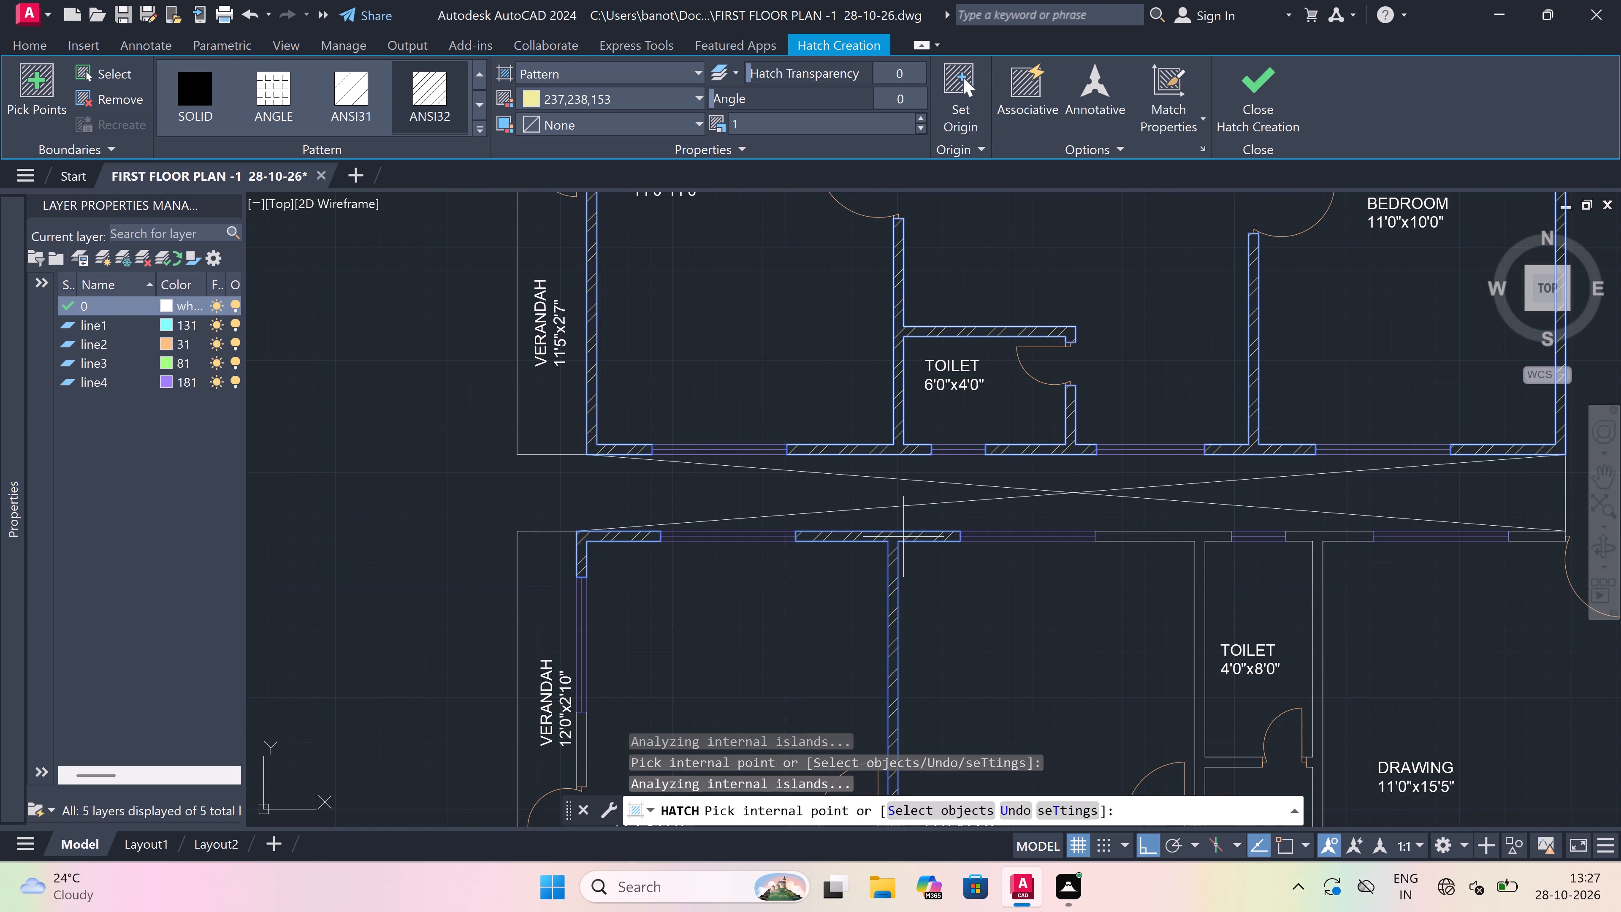
pyautogui.scroll(-3, 731, 403)
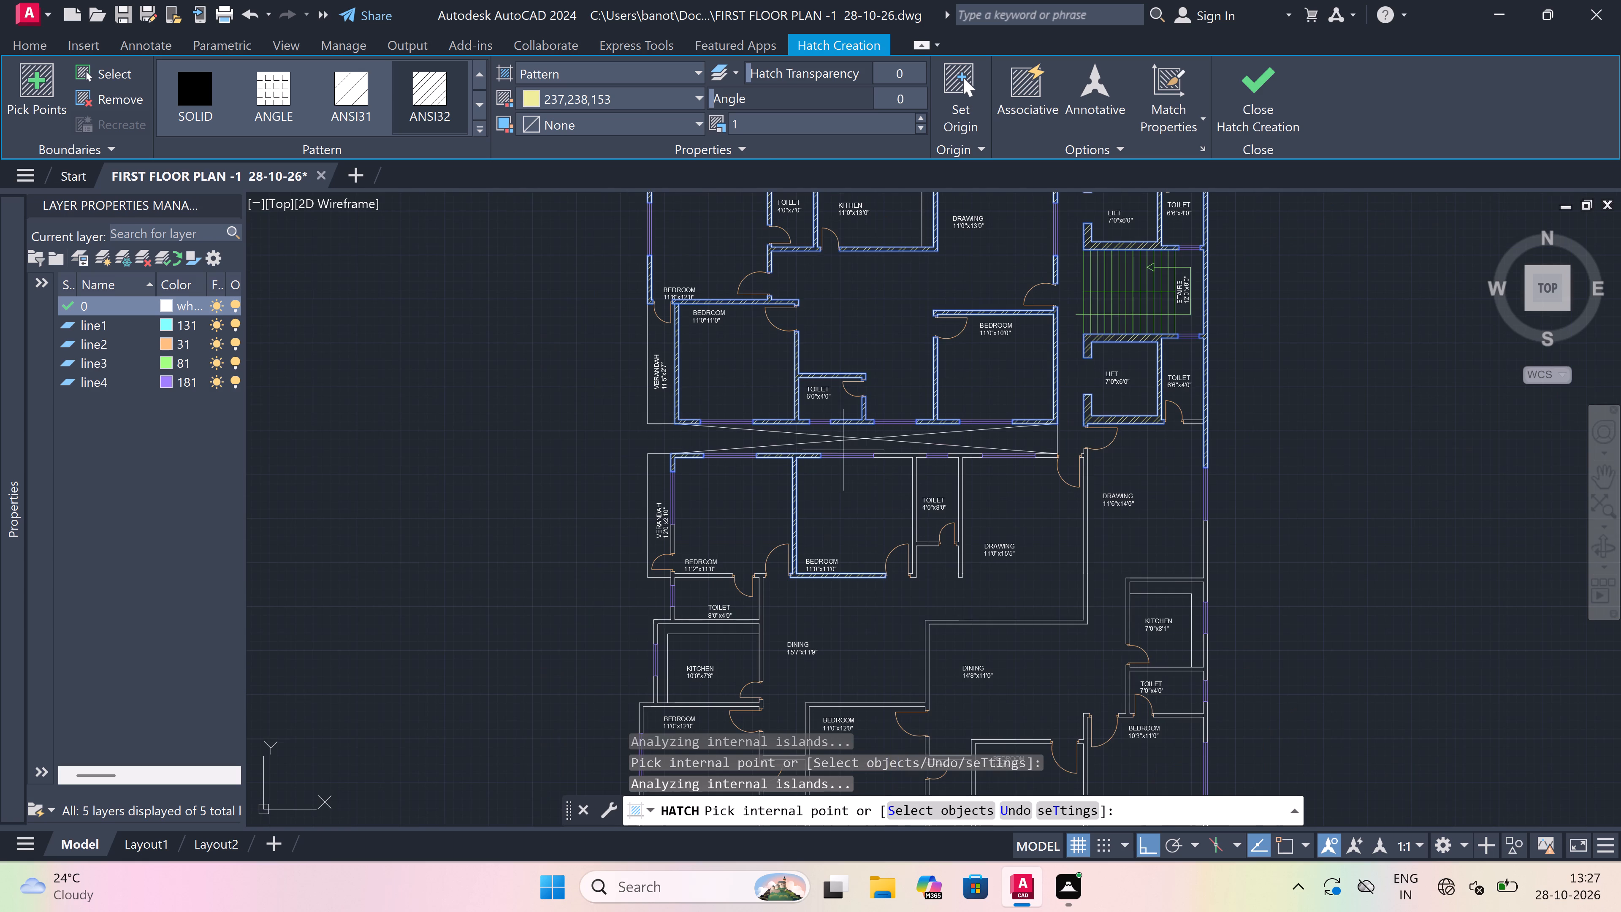
# Hatch both side walls of TOILET 4'0"x8'0" with their connected void-side pieces, including the wall shared with BEDROOM 11'0"x11'0".
pyautogui.scroll(3, 899, 458)
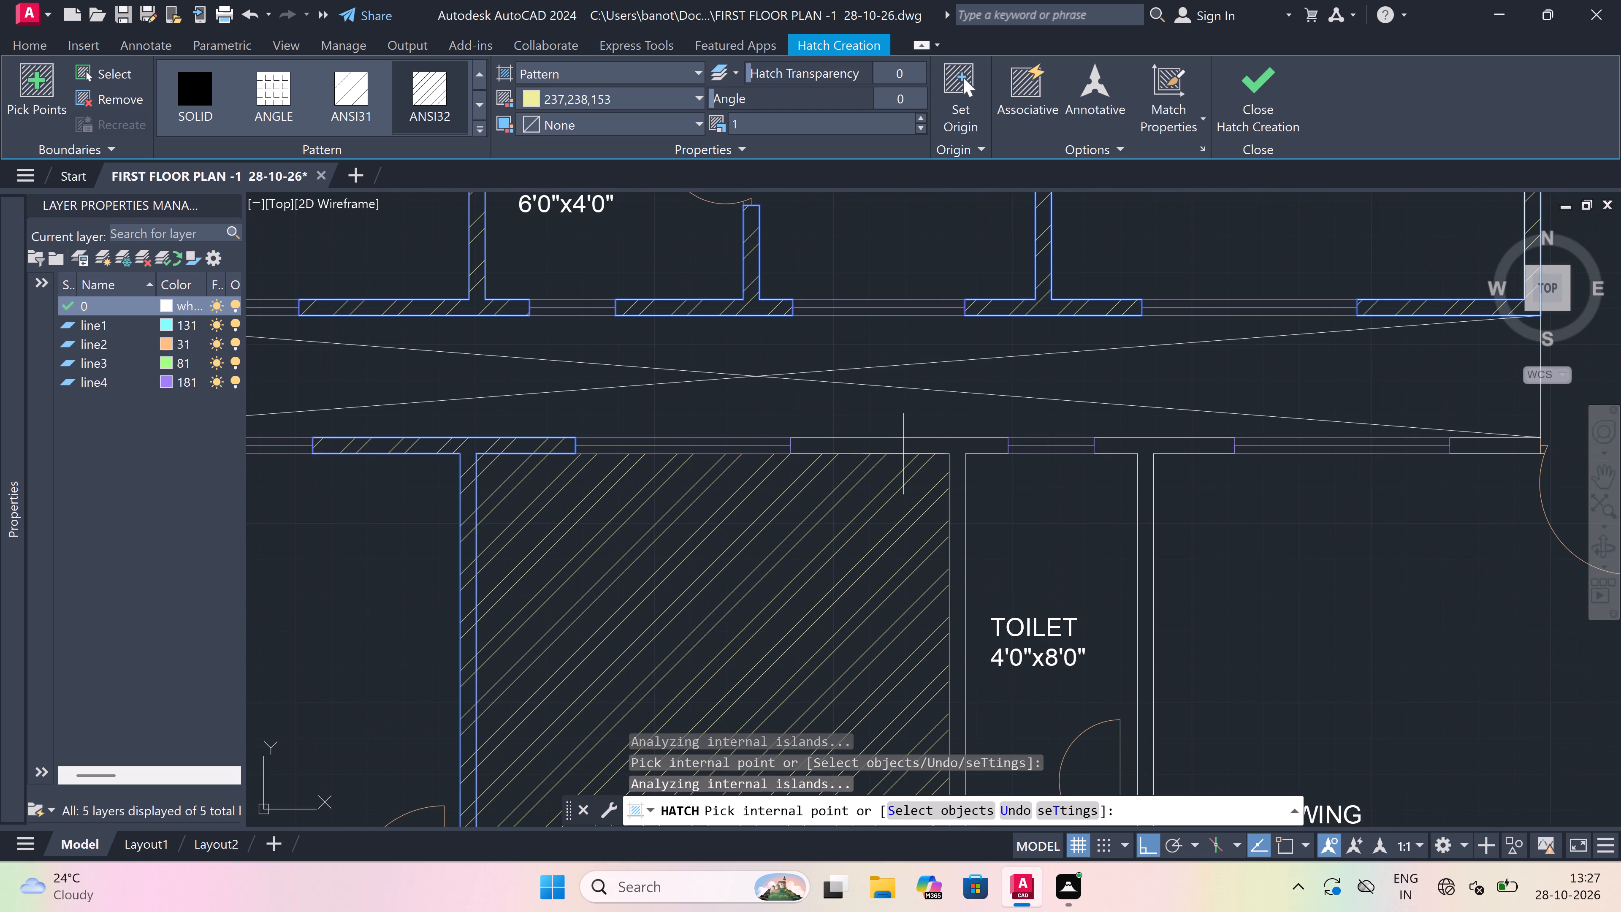
pyautogui.click(914, 443)
pyautogui.scroll(-2, 789, 418)
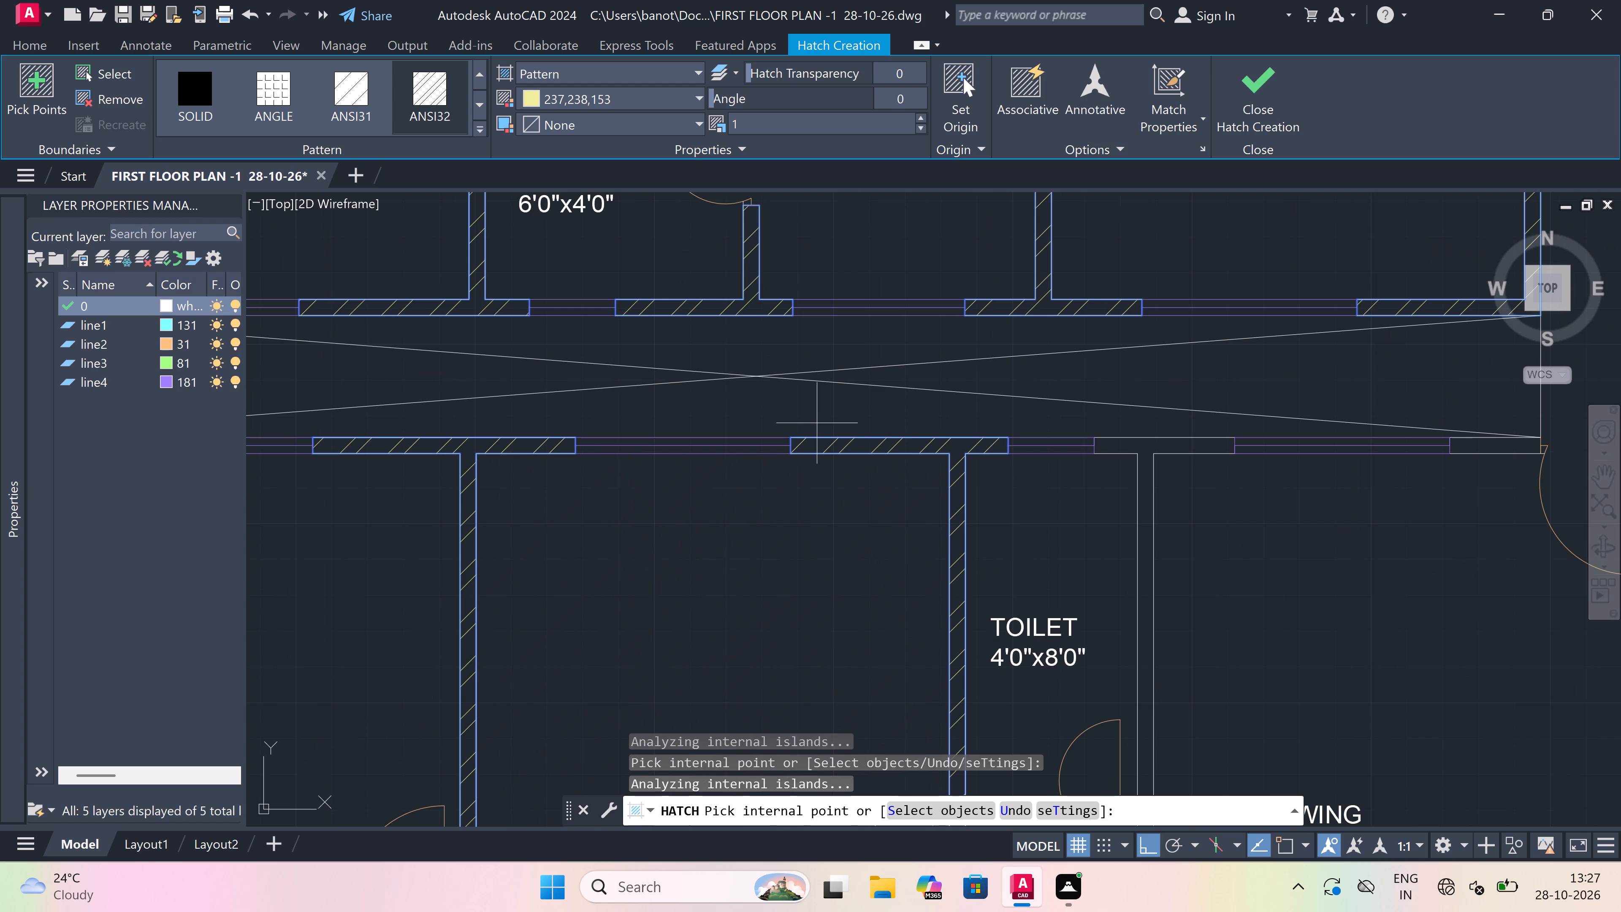
pyautogui.scroll(-5, 789, 418)
pyautogui.scroll(2, 882, 418)
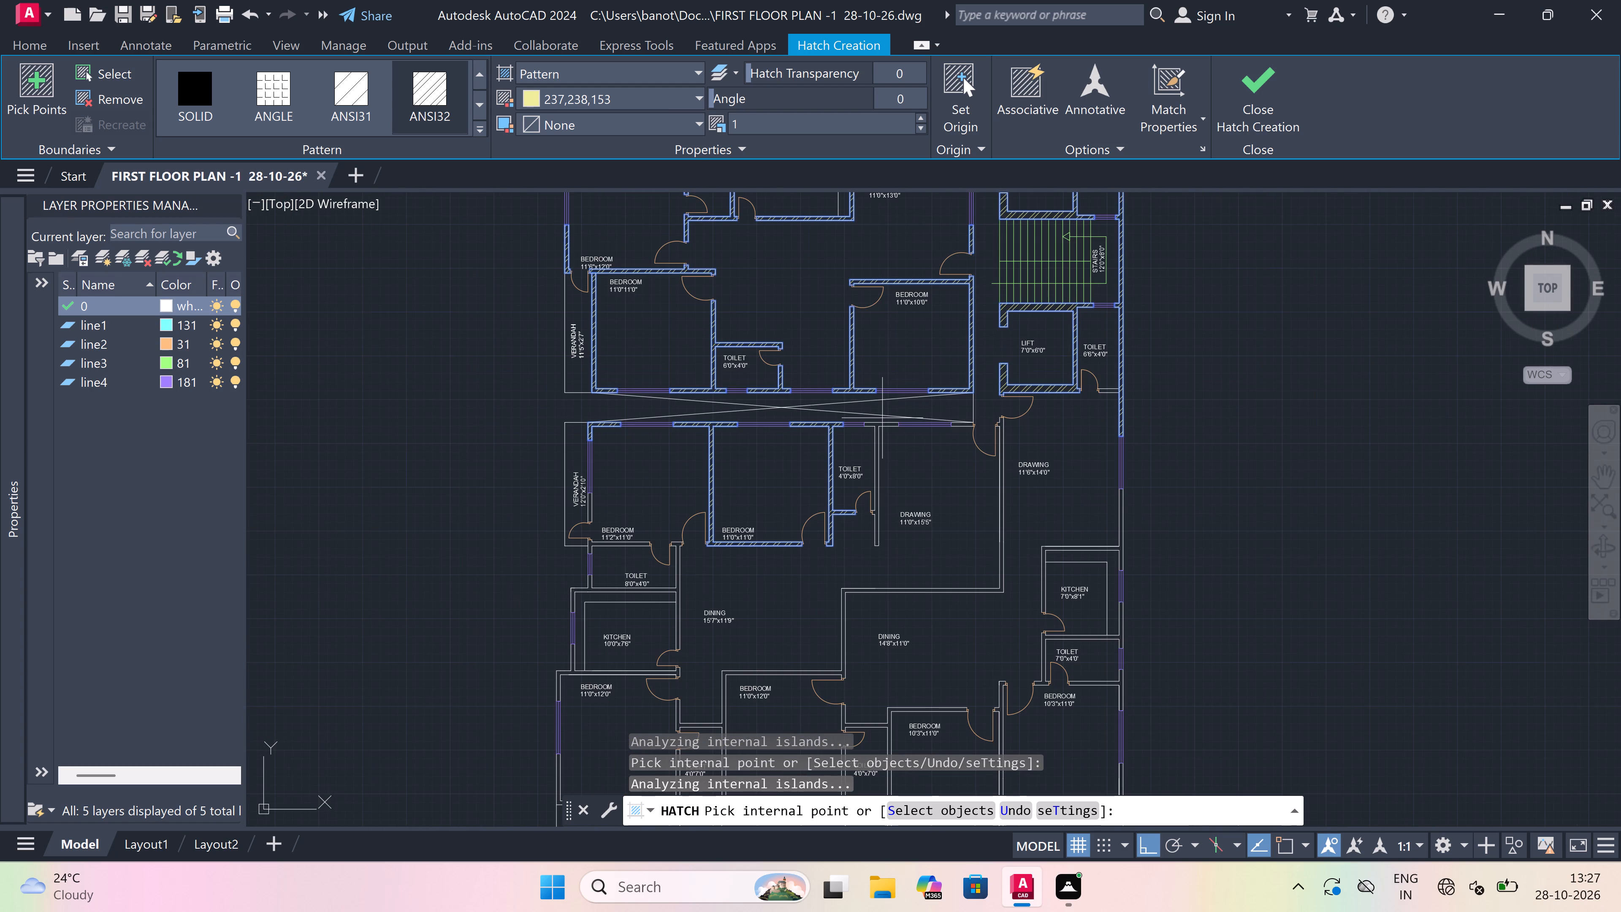
pyautogui.scroll(2, 881, 426)
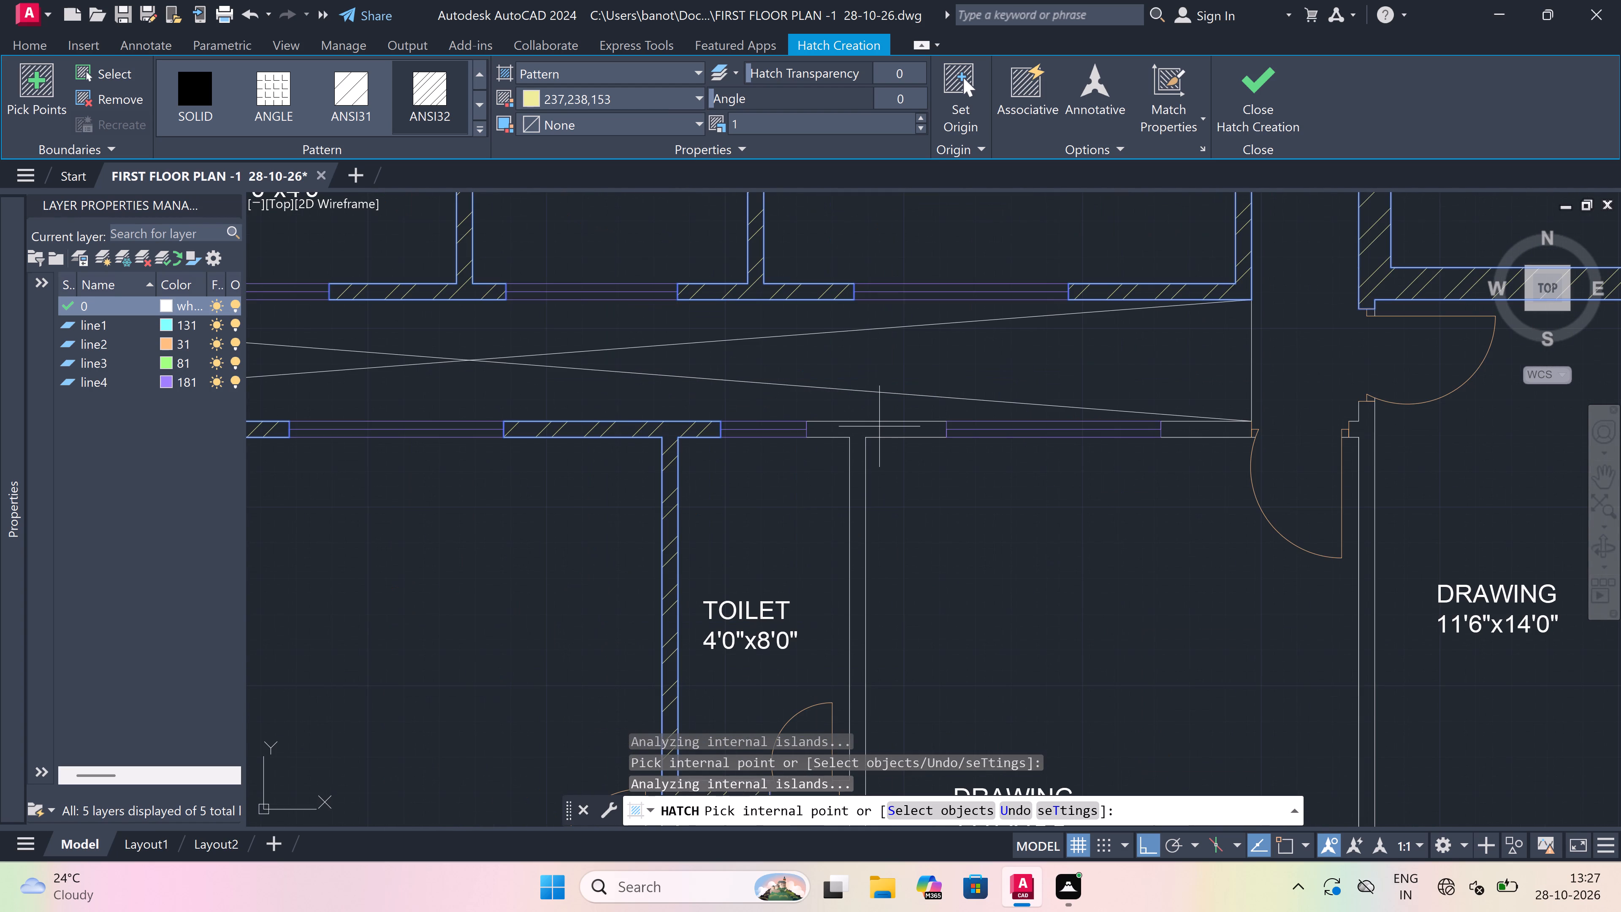
pyautogui.click(878, 430)
# Hatch the short void-side wall of DRAWING 11'0"x15'5" beside its entrance door and the long stepped wall separating it from DRAWING 11'6"x14'0".
pyautogui.scroll(-2, 878, 429)
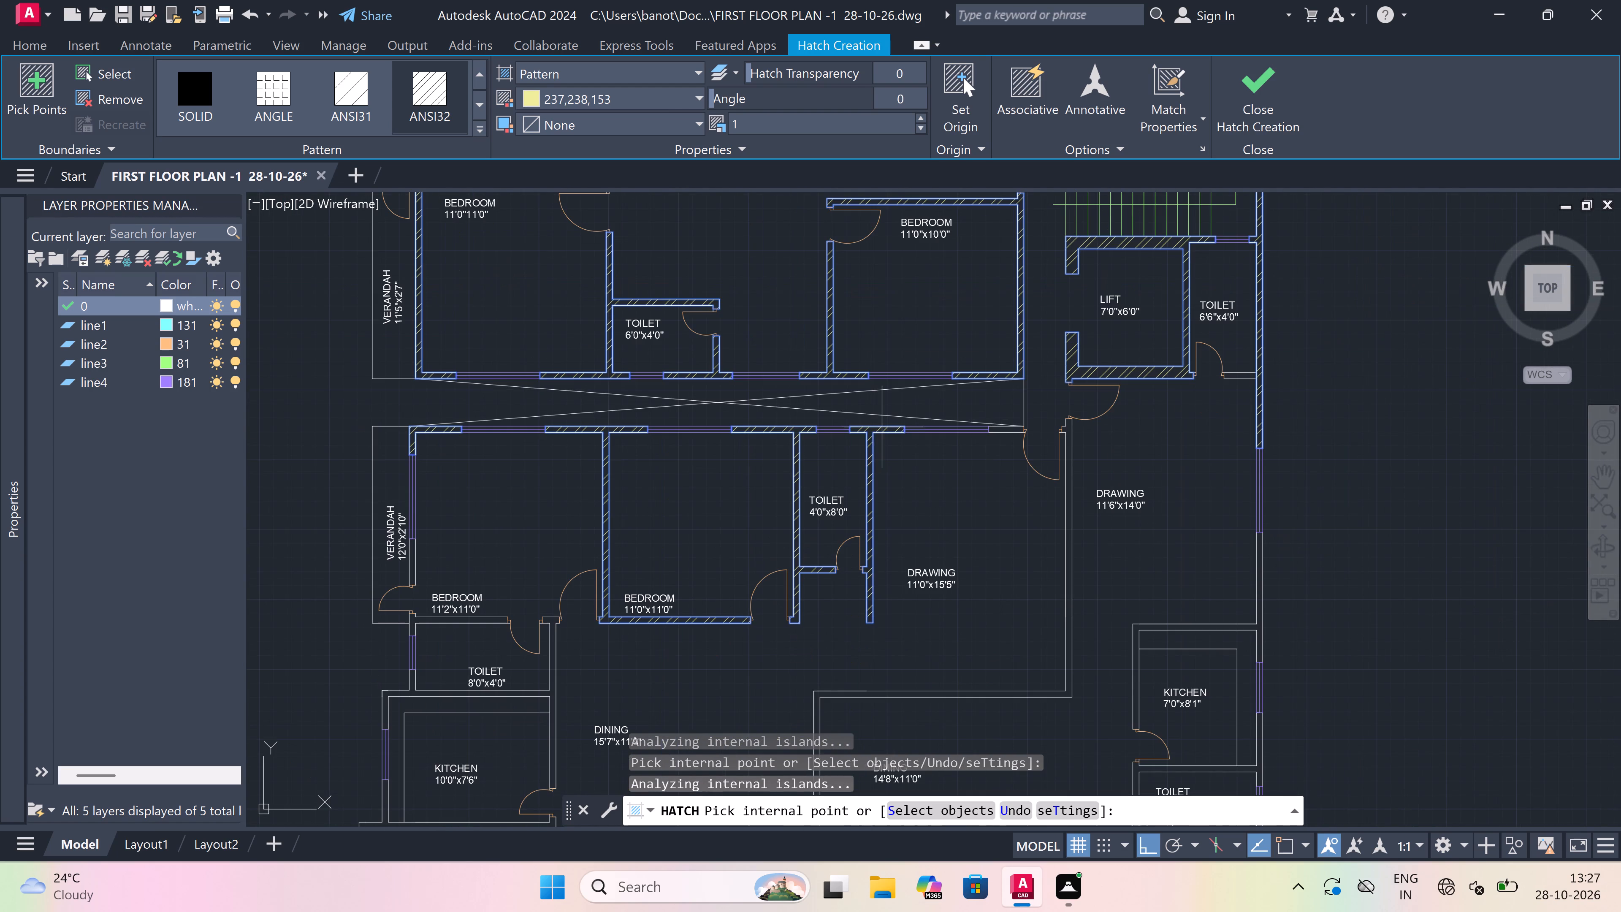
pyautogui.scroll(1, 1010, 427)
pyautogui.click(1008, 431)
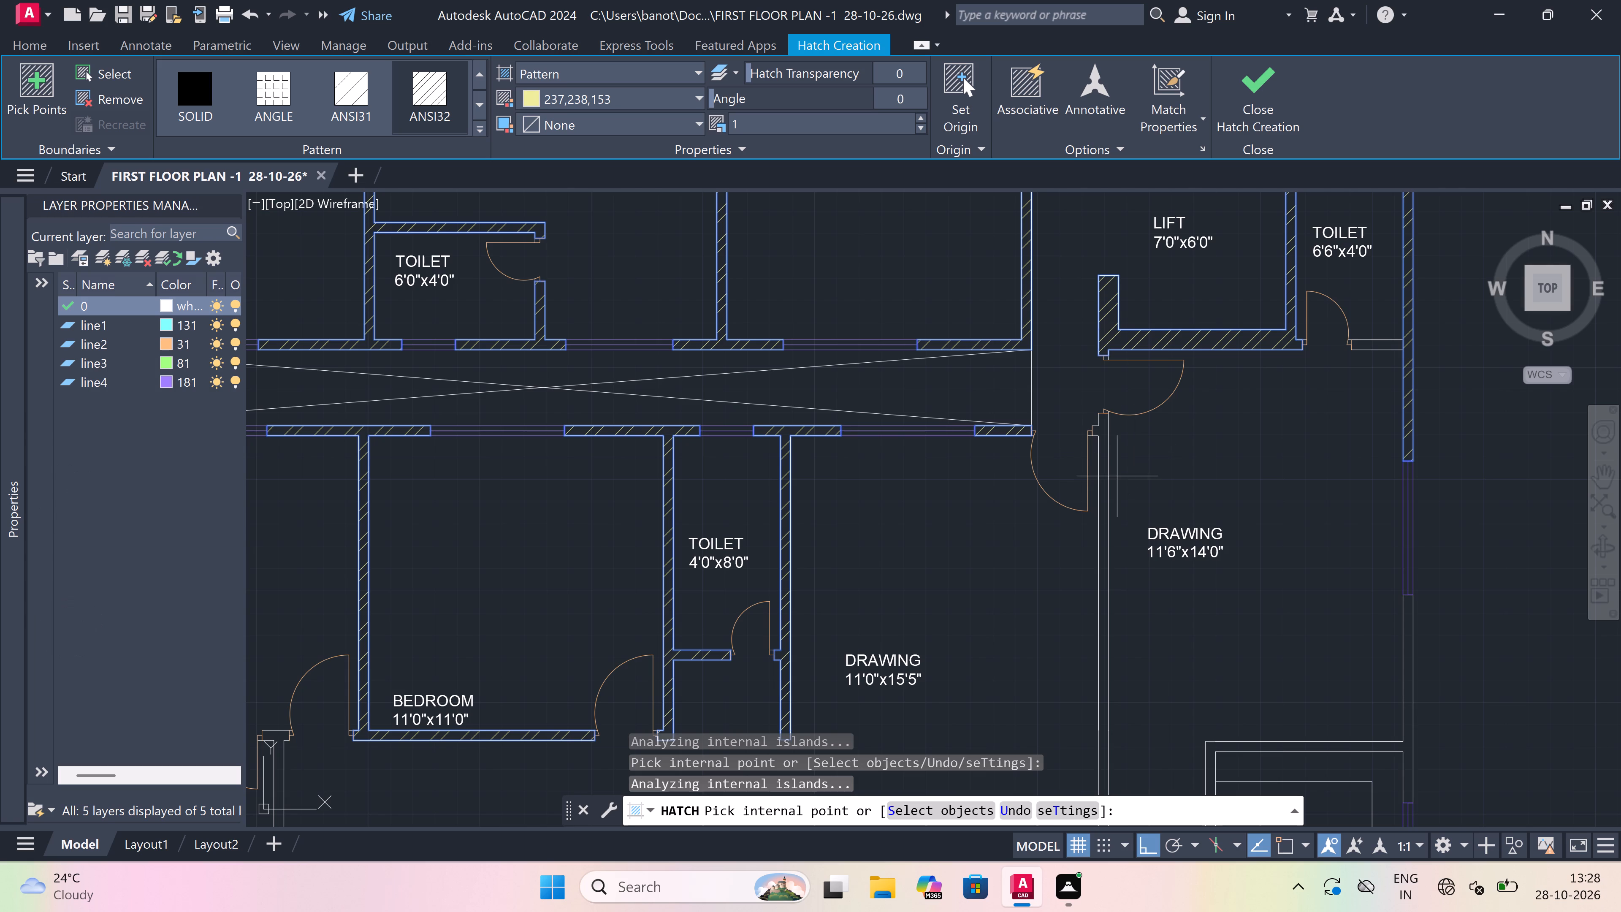
pyautogui.click(1103, 458)
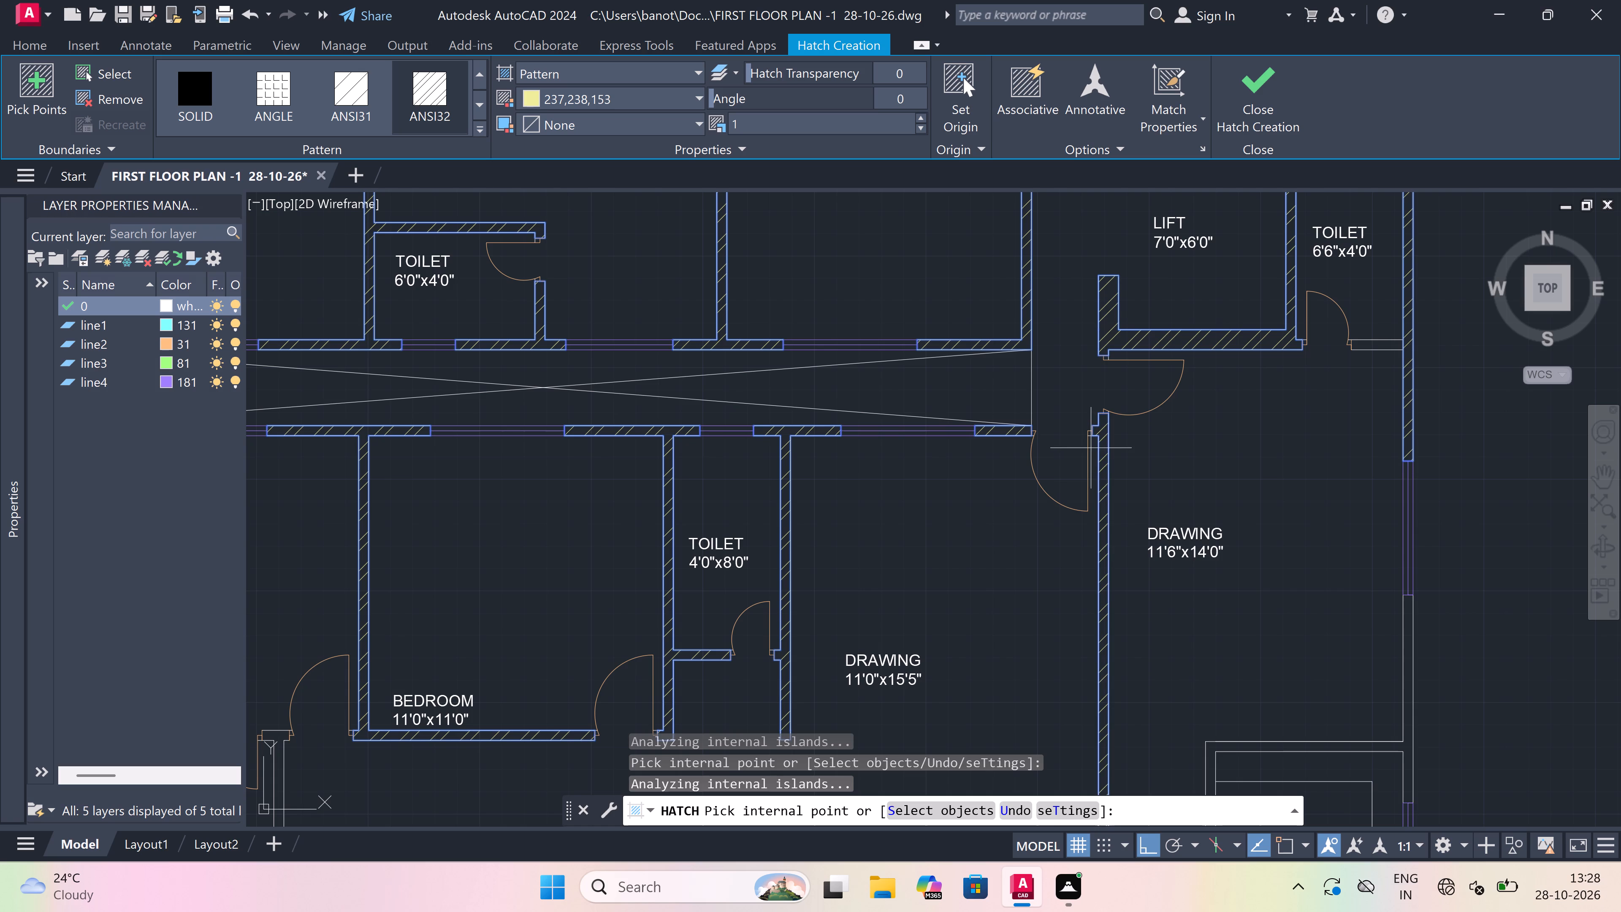
# Hatch the outer wall of DRAWING 11'6"x14'0" and the walls around KITCHEN 7'0"x8'1", including its partition with TOILET 7'0"x4'0'.
pyautogui.scroll(-5, 847, 353)
pyautogui.scroll(3, 876, 440)
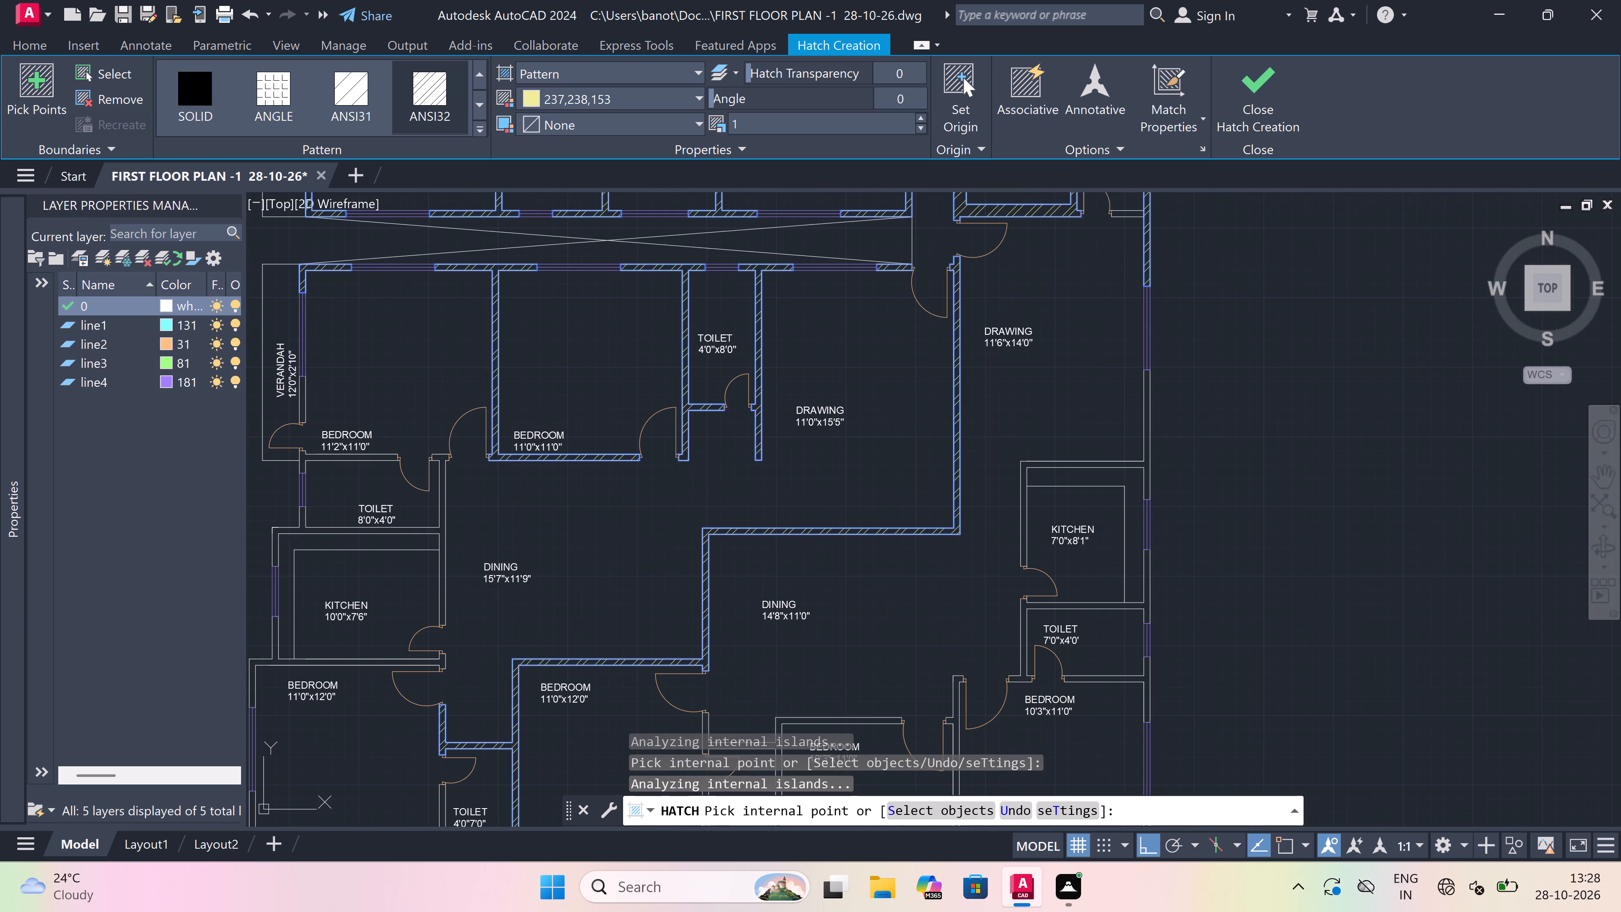
pyautogui.scroll(1, 1175, 467)
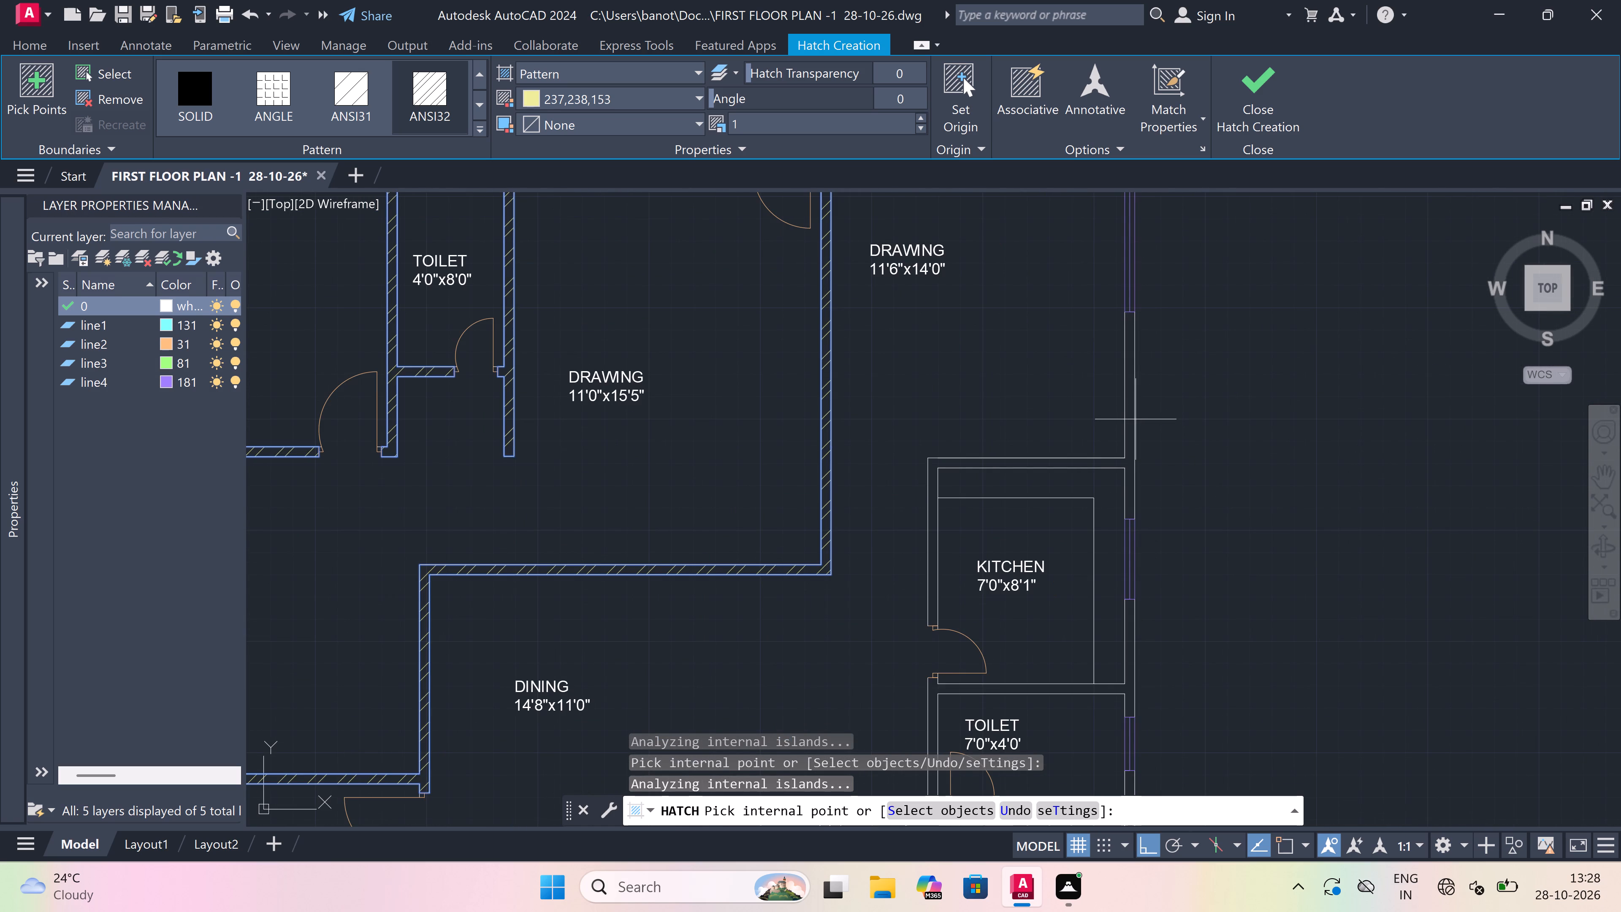
pyautogui.click(1129, 417)
pyautogui.scroll(-5, 898, 392)
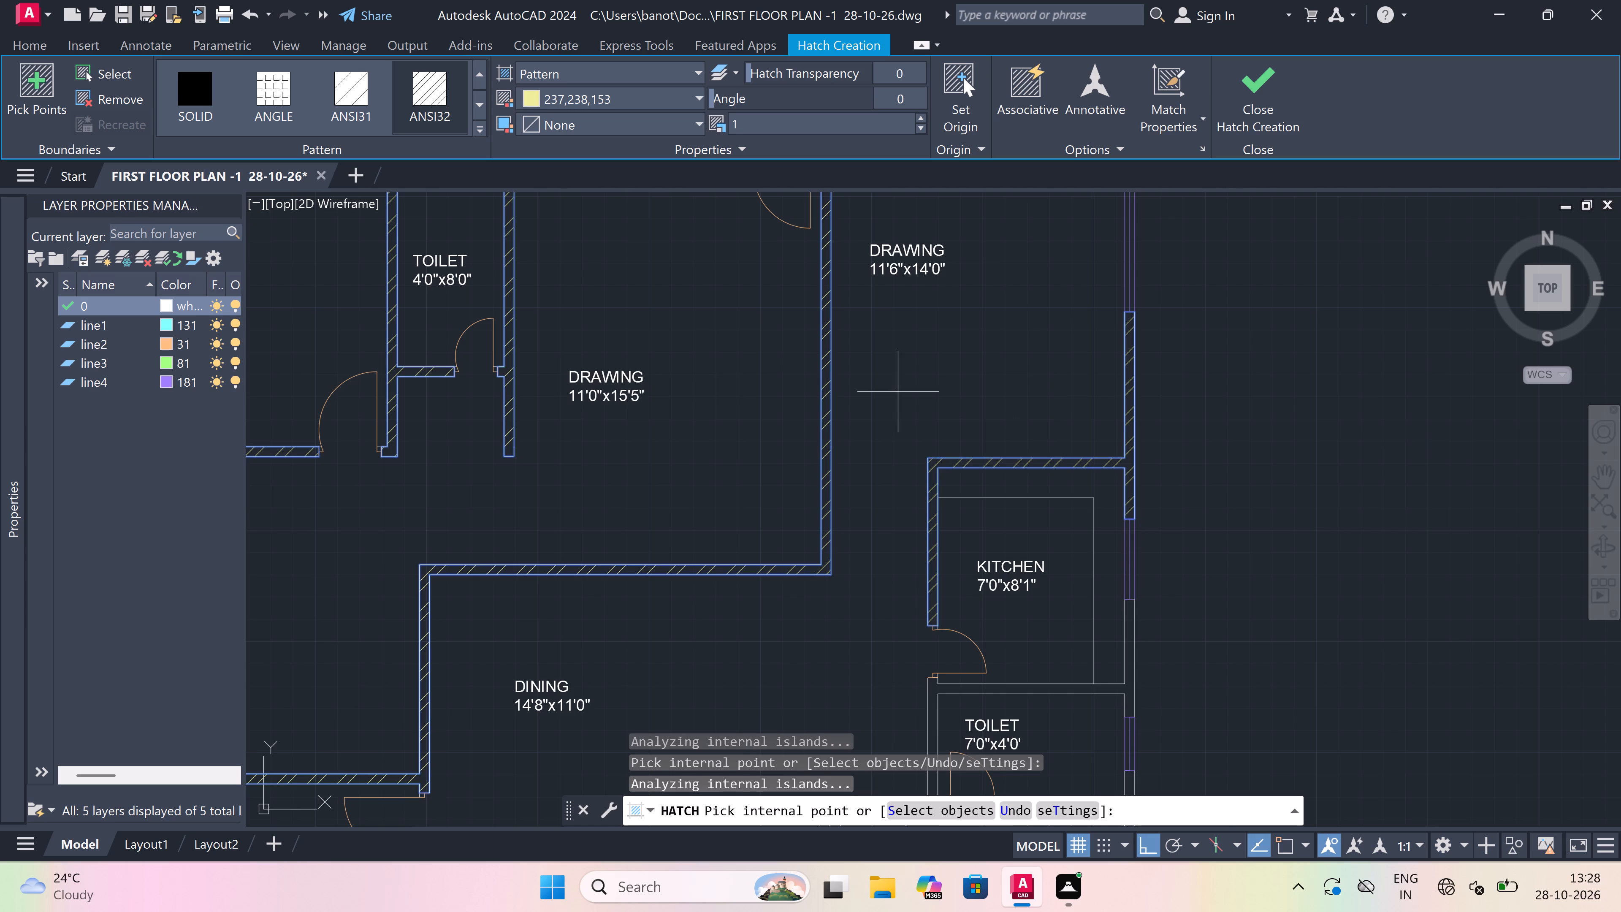
pyautogui.scroll(-2, 906, 412)
pyautogui.scroll(3, 930, 478)
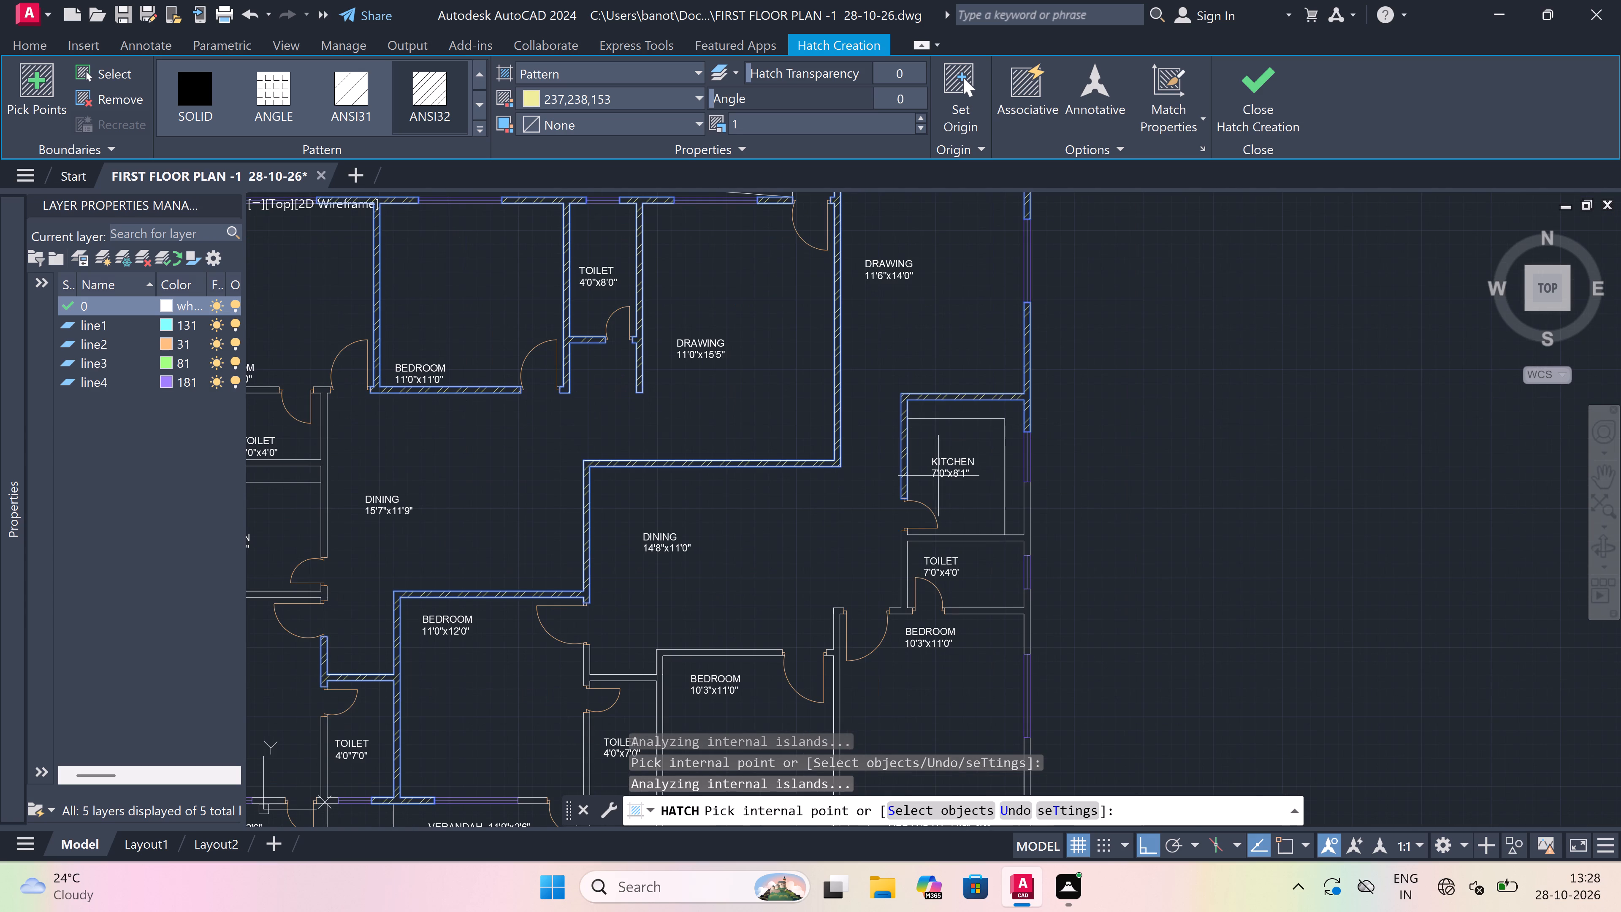
pyautogui.scroll(2, 1006, 548)
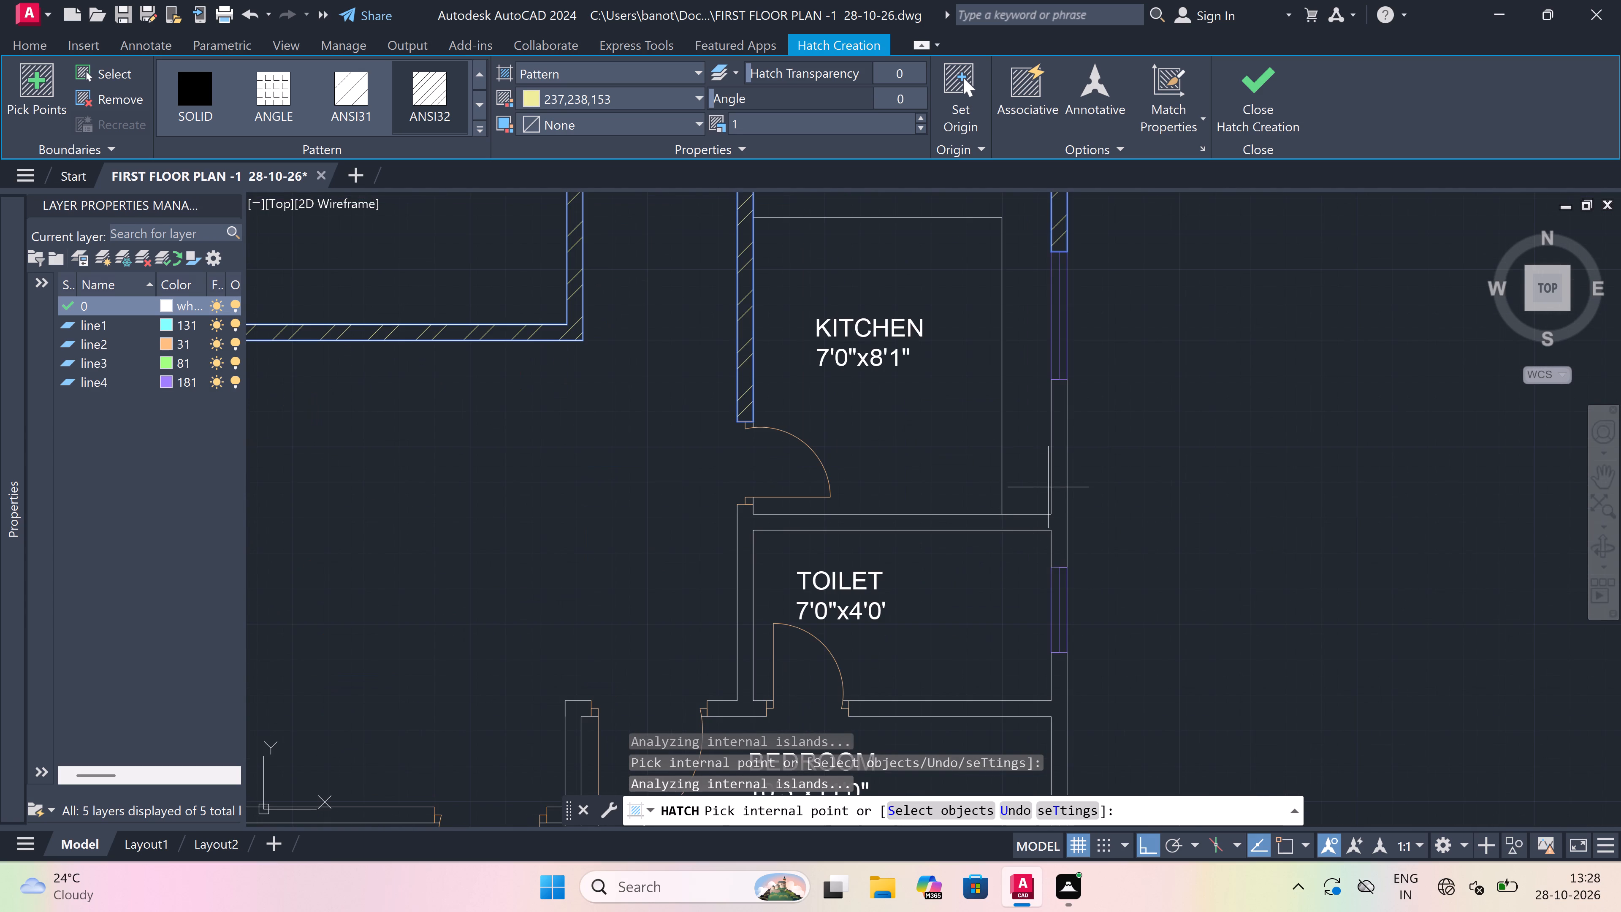
pyautogui.click(1058, 478)
# Hatch the outer corner wall and the door-side wall piece between BEDROOM 10'3"x11'0" and VERANDAH 11'5"x2'6".
pyautogui.scroll(-3, 755, 336)
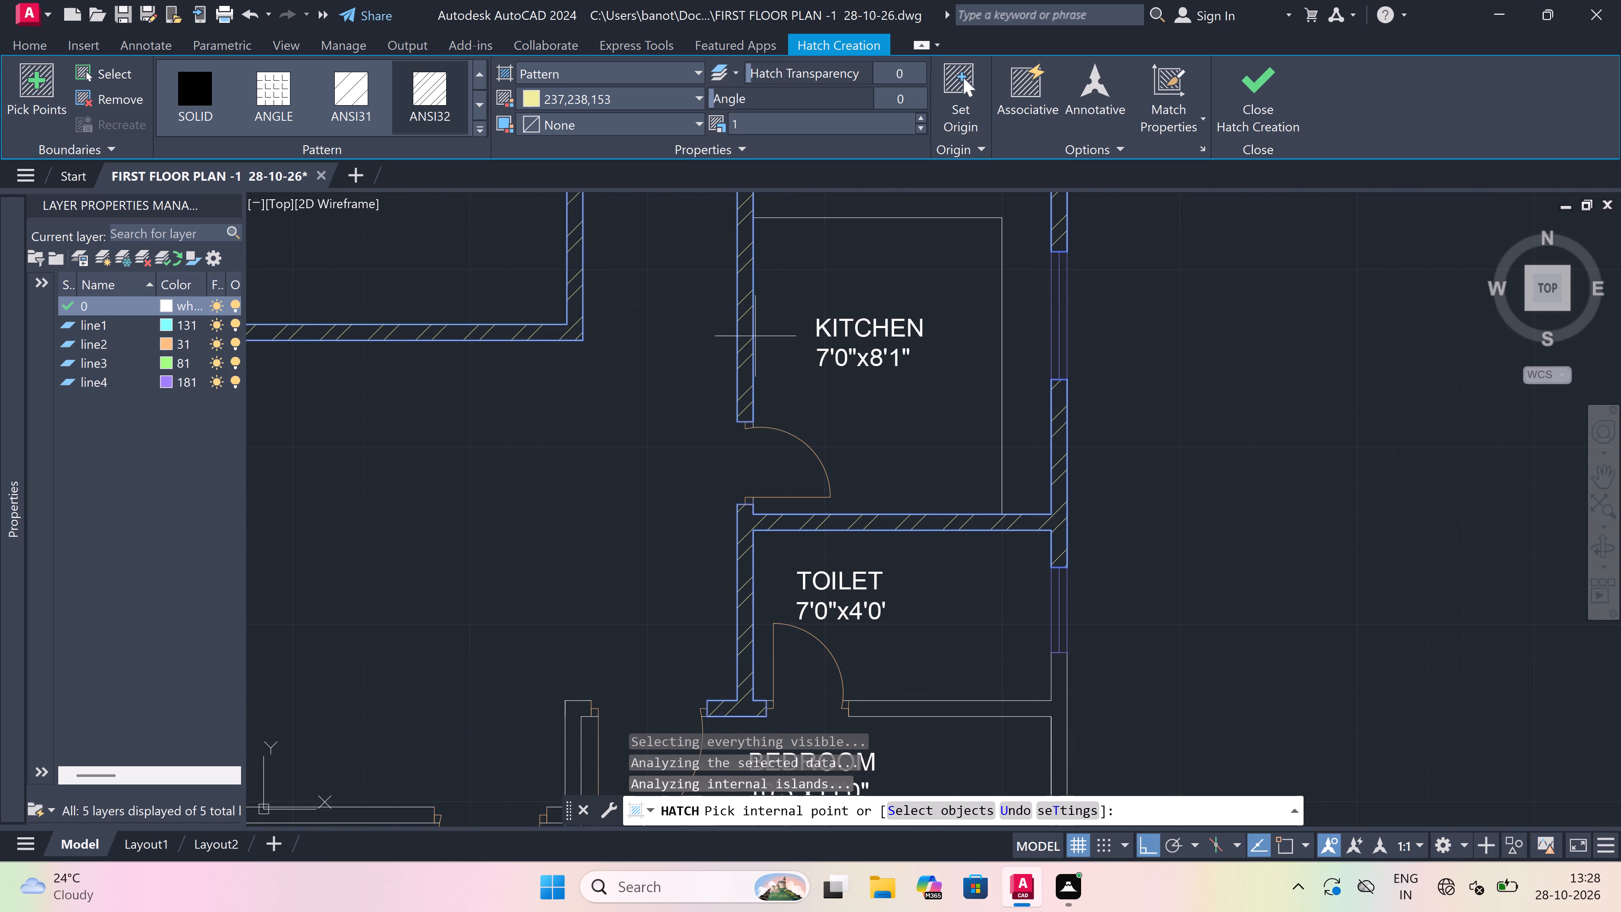
pyautogui.scroll(-1, 755, 336)
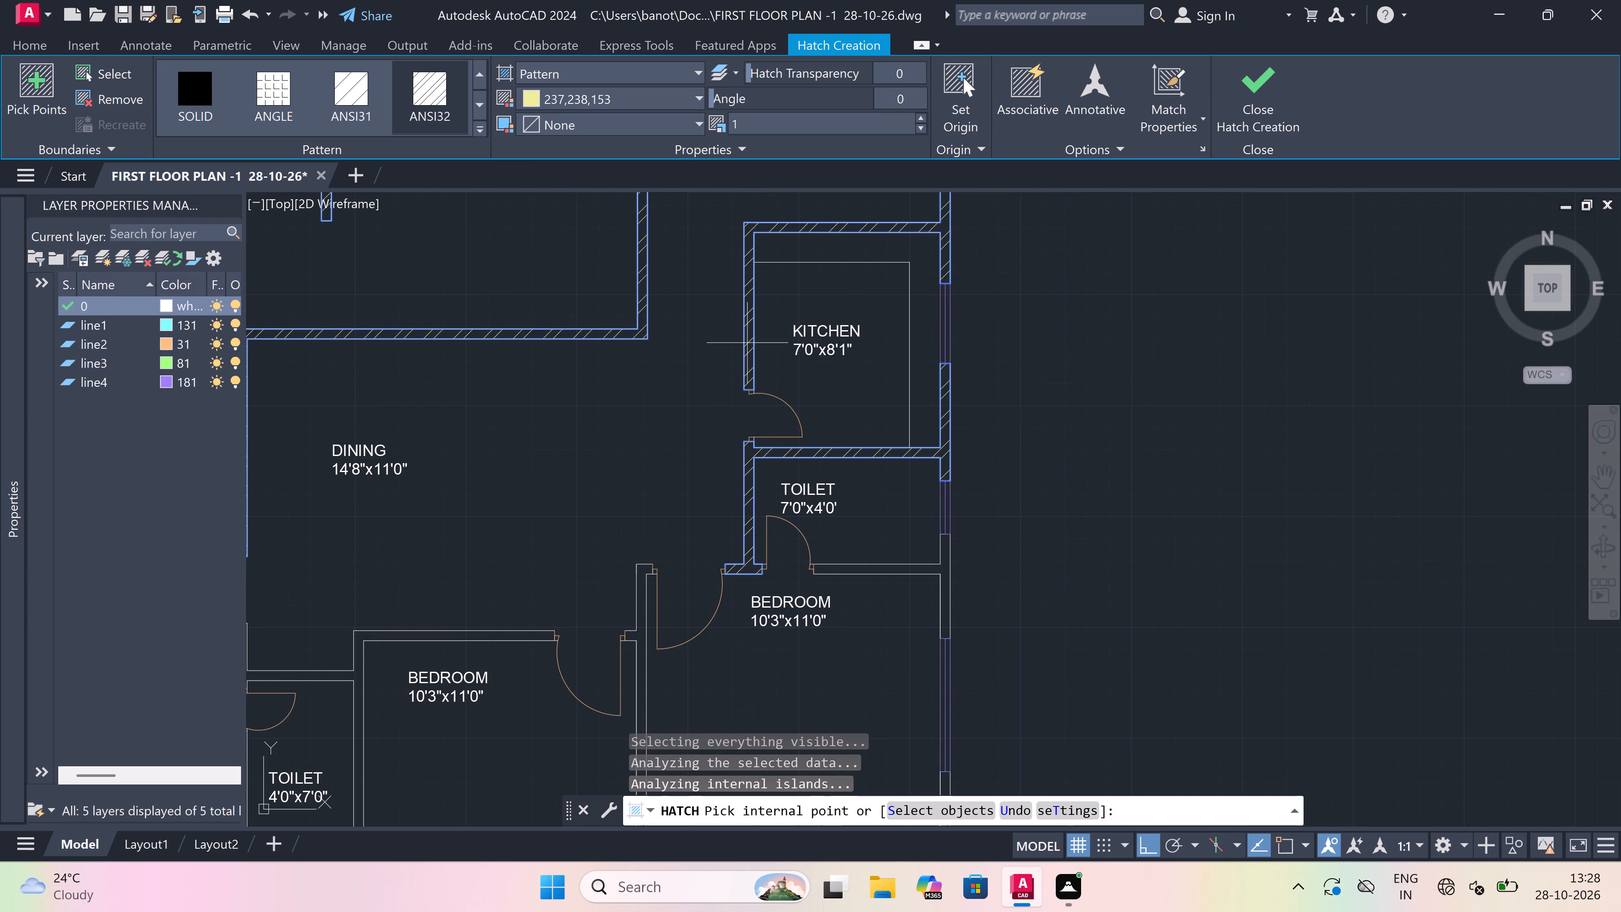
pyautogui.scroll(-2, 747, 343)
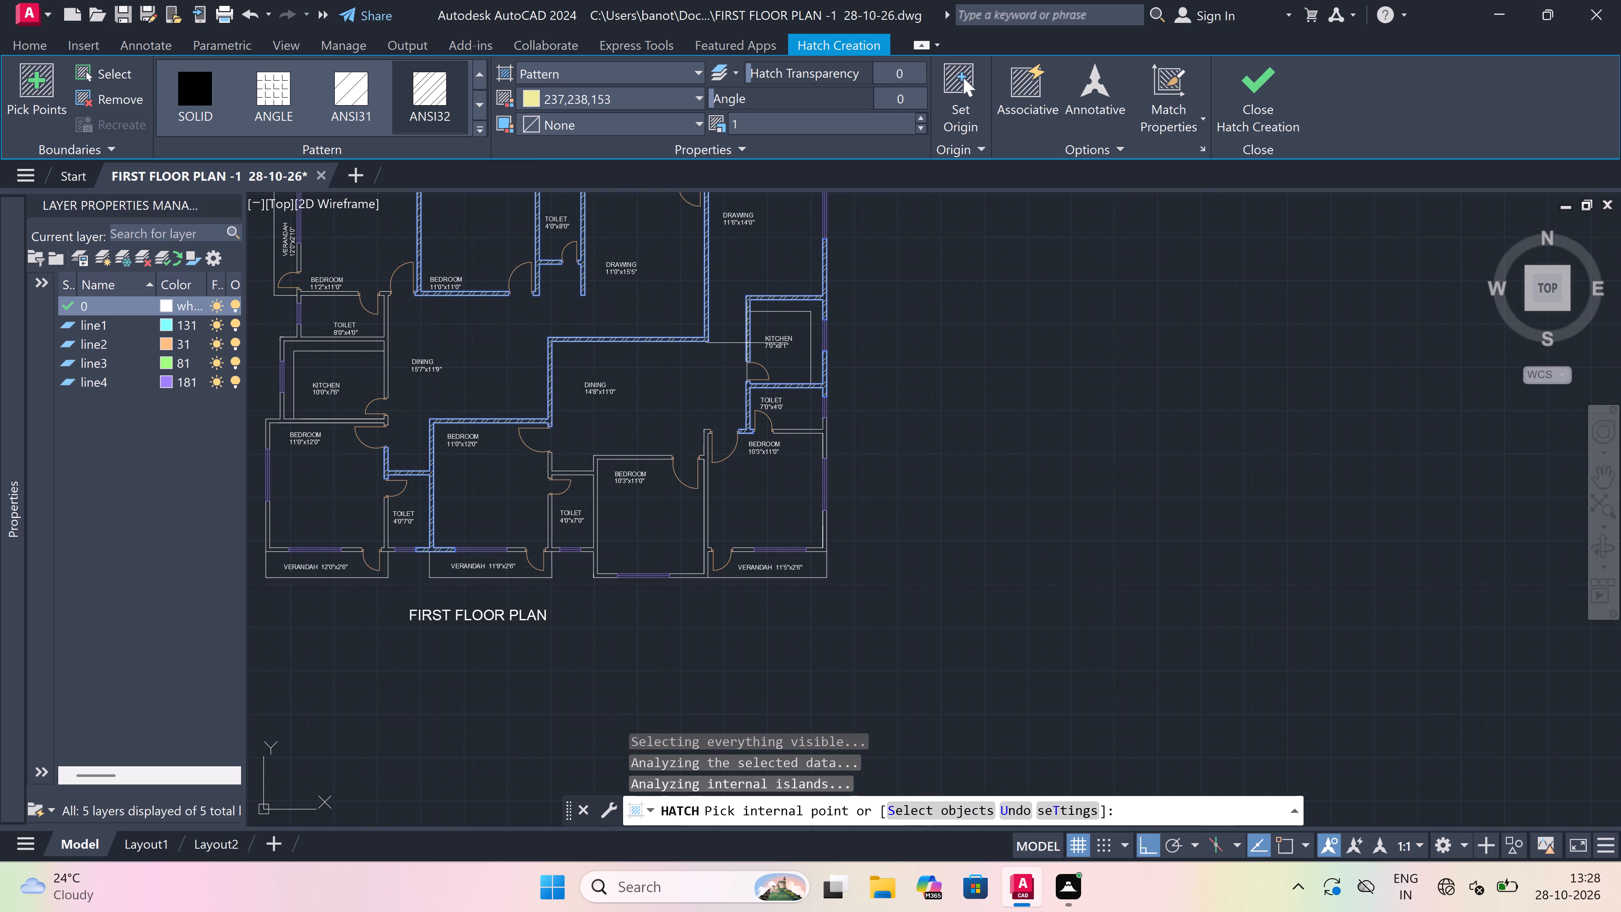
pyautogui.scroll(-1, 753, 353)
pyautogui.scroll(2, 769, 402)
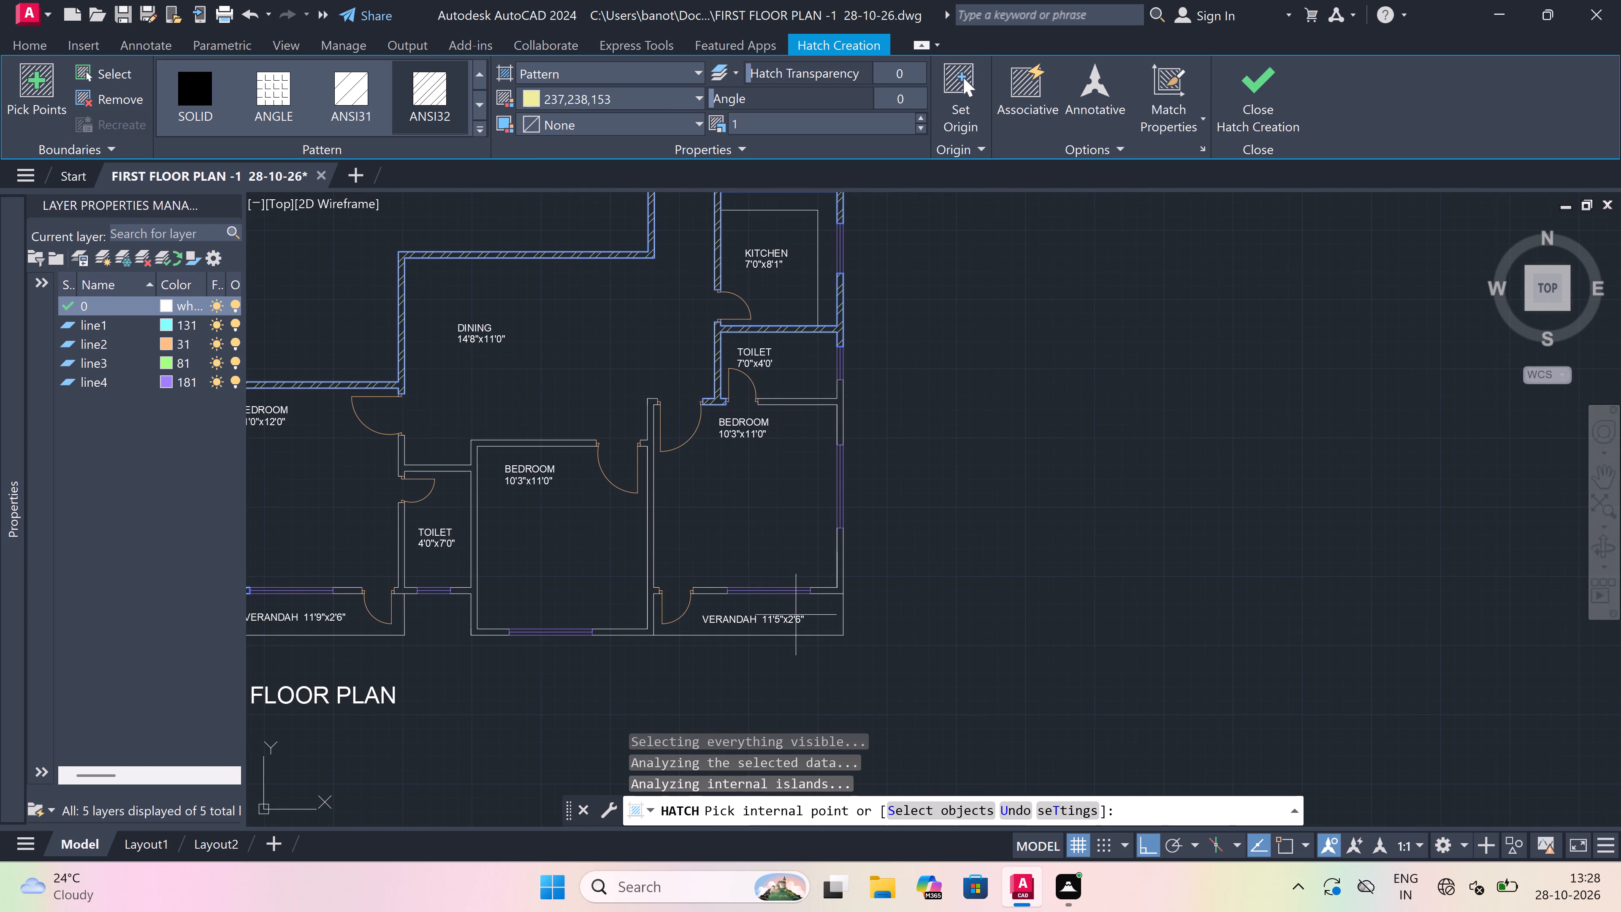
pyautogui.scroll(2, 831, 590)
pyautogui.click(835, 596)
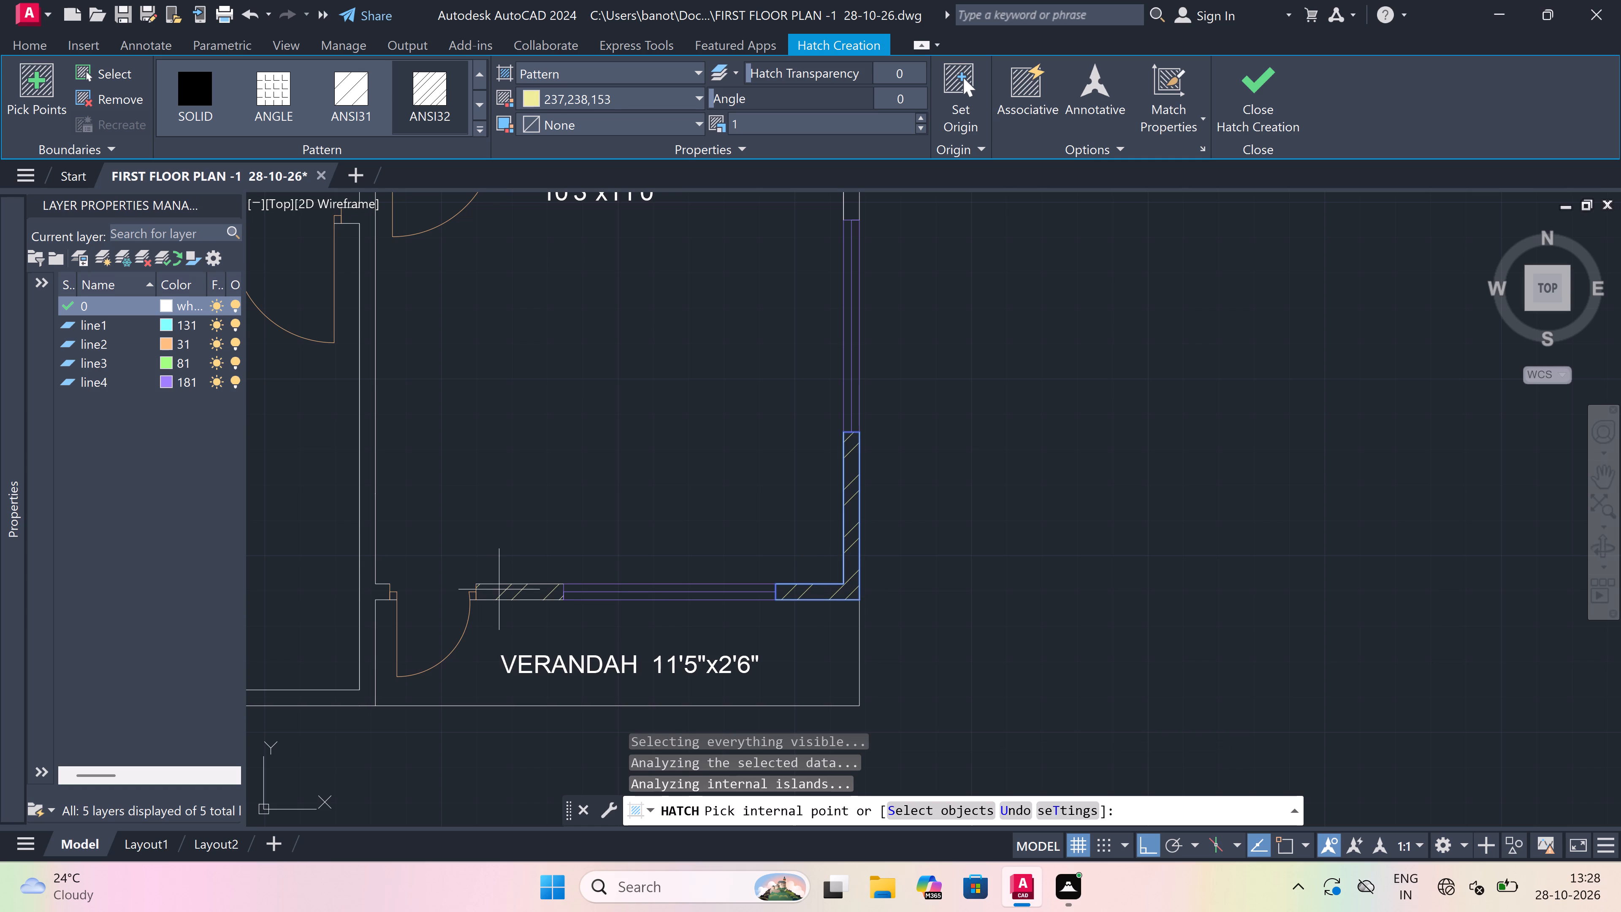
pyautogui.moveTo(499, 589); pyautogui.dragTo(506, 592)
# Hatch the partition between the two 10'3"x11'0" bedrooms and the connected walls running to the adjoining TOILET 4'0"x7'0".
pyautogui.scroll(-4, 818, 567)
pyautogui.scroll(2, 669, 552)
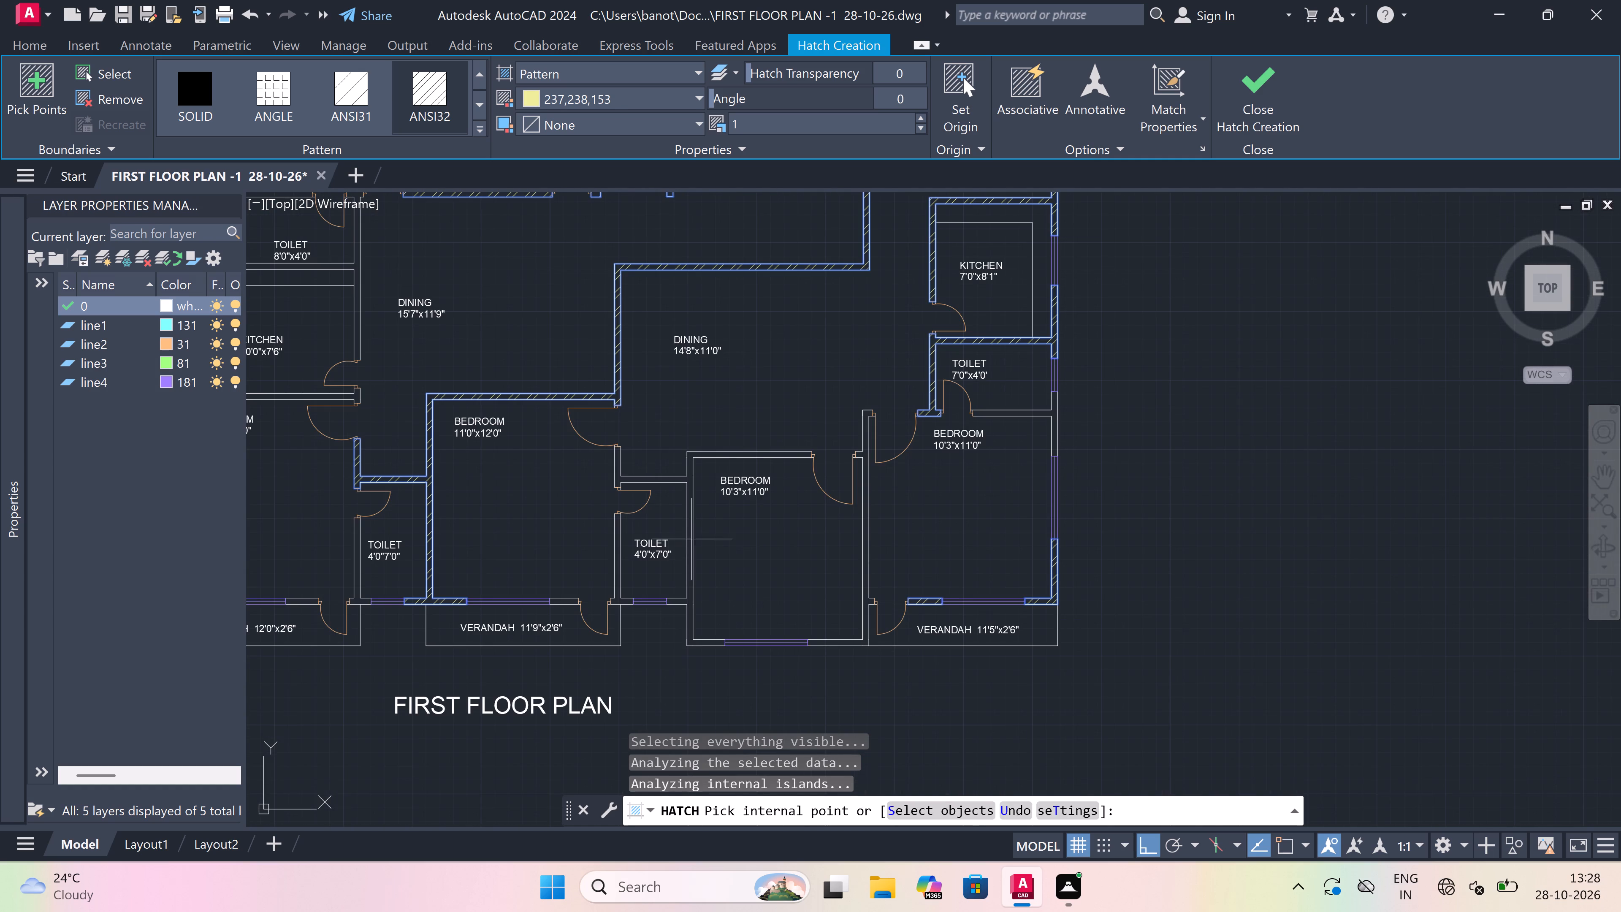
pyautogui.scroll(1, 753, 491)
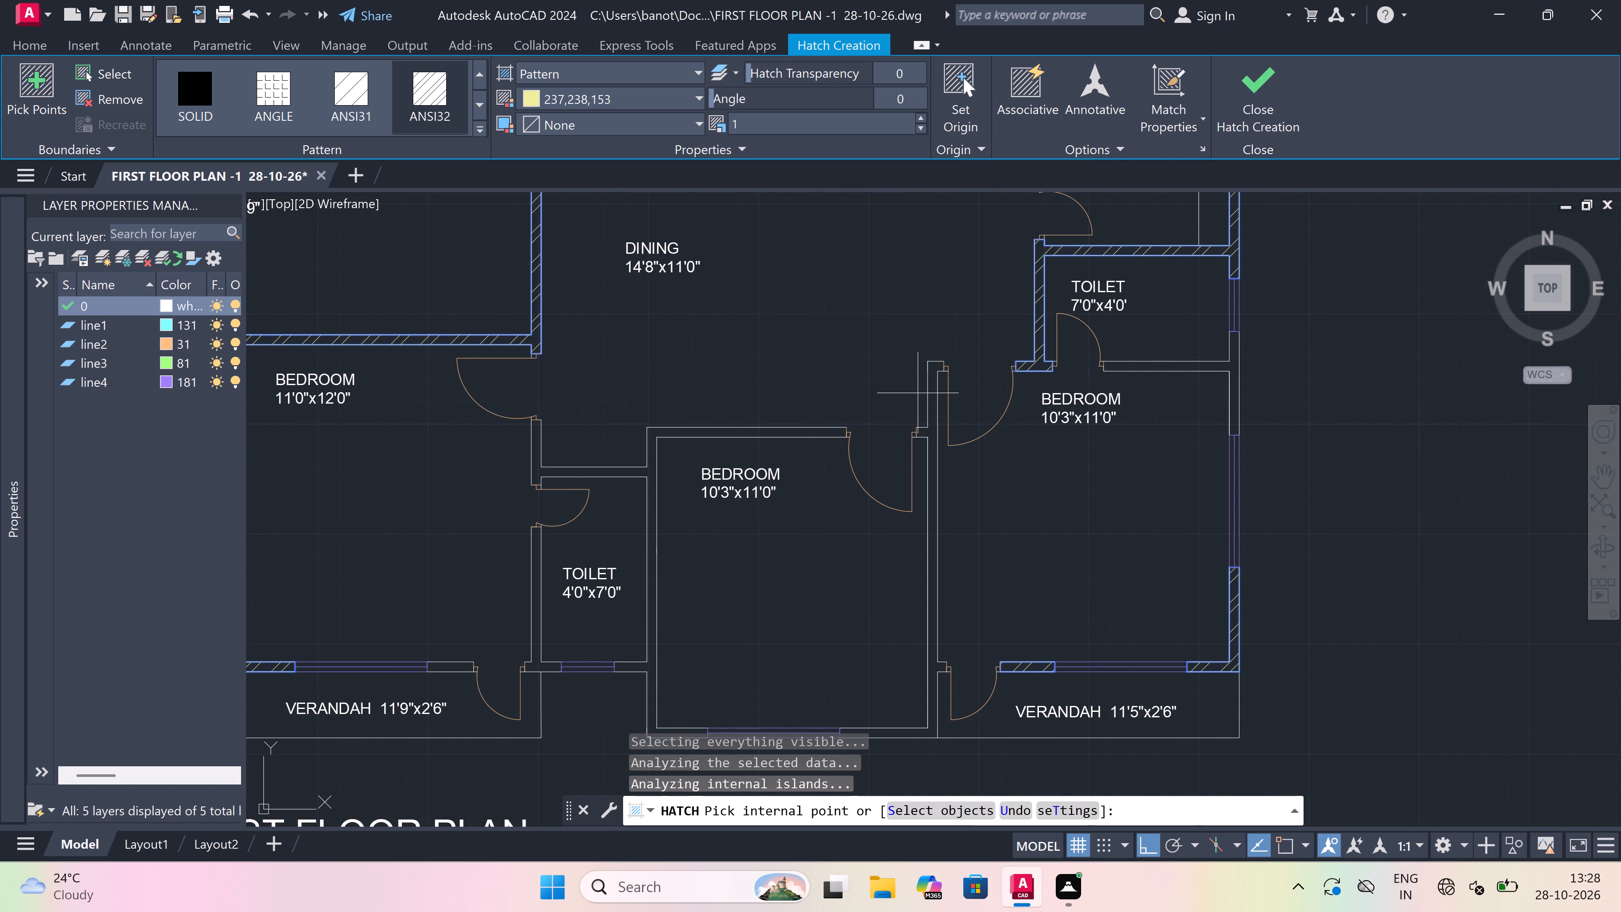
pyautogui.click(932, 389)
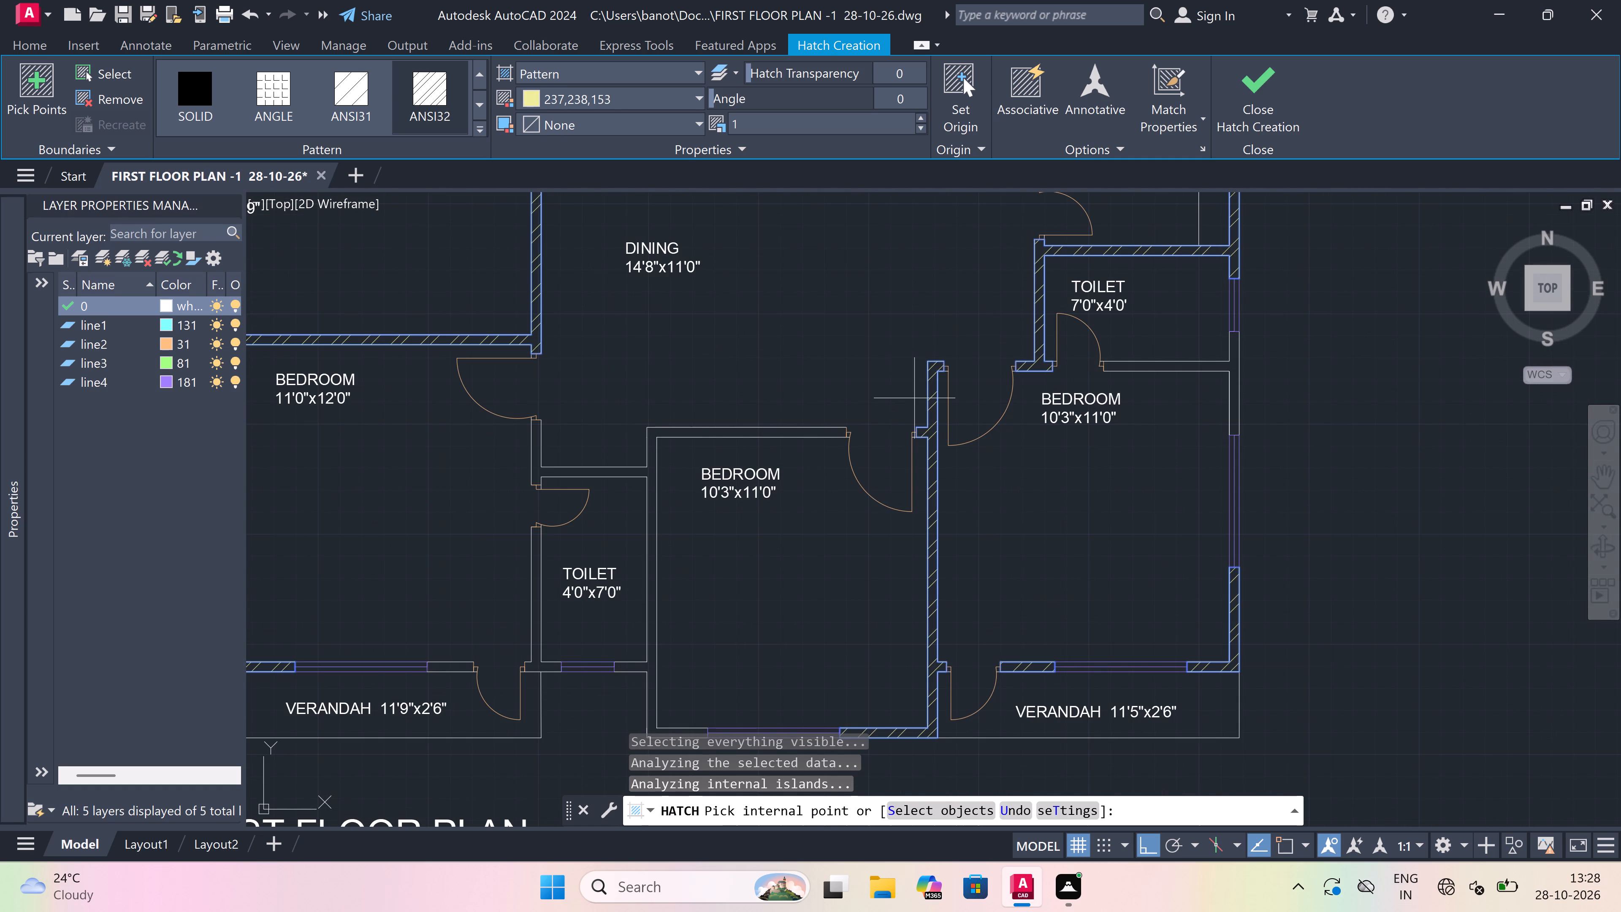
pyautogui.click(697, 431)
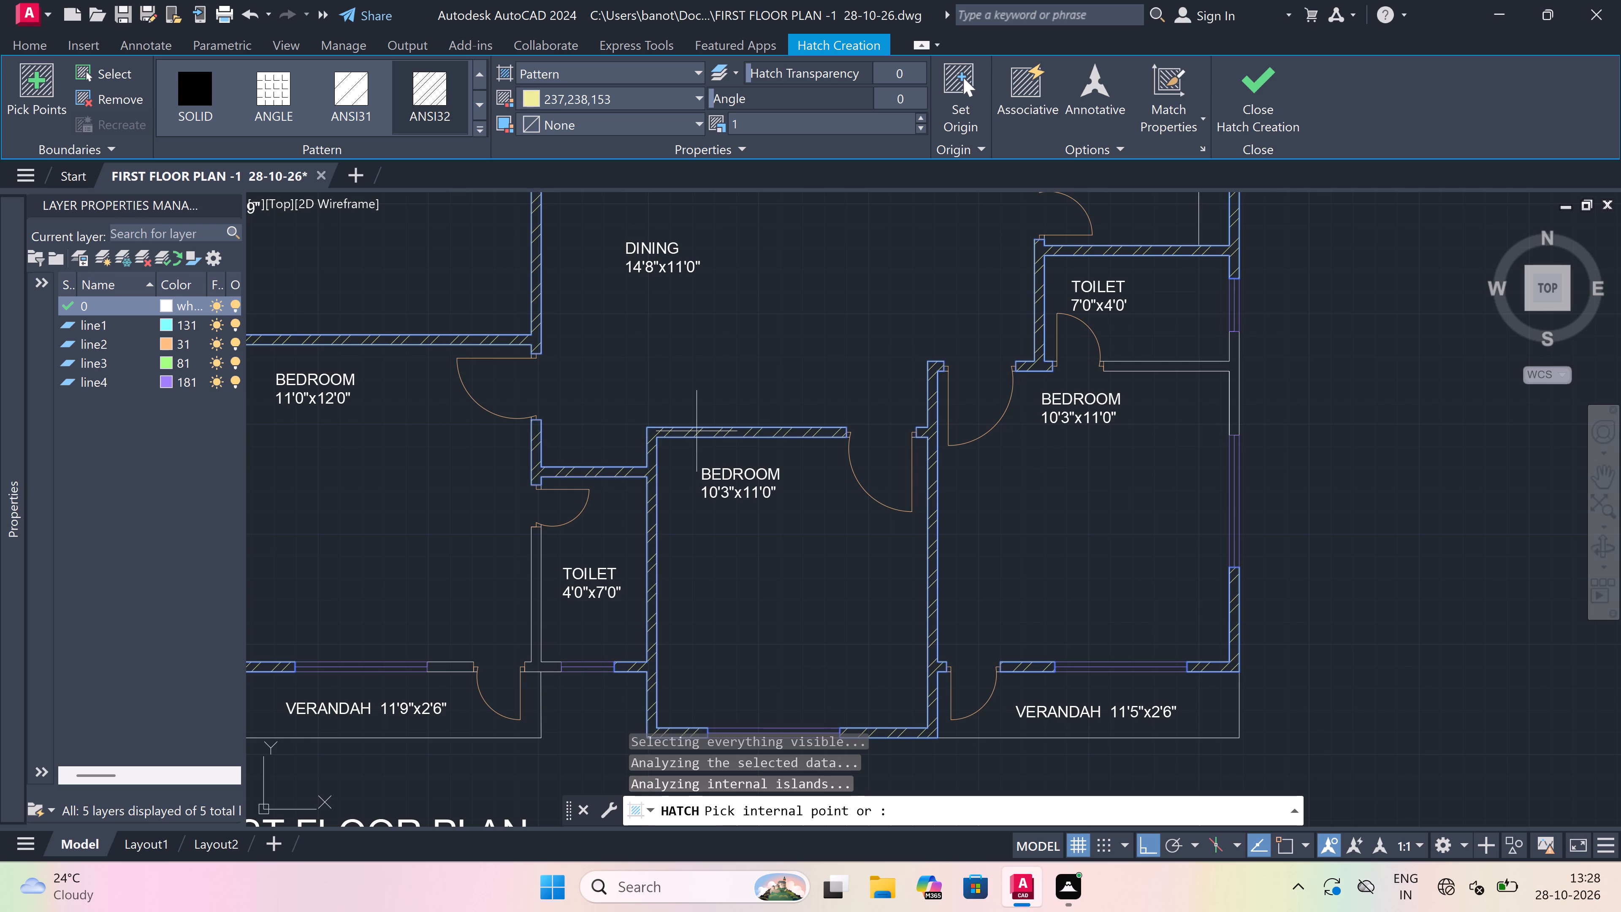
# Hatch the wall piece beside the VERANDAH 11'9"x2'6" door and the partition between BEDROOM 11'0"x12'0" and TOILET 4'0"x7'0".
pyautogui.scroll(-5, 697, 431)
pyautogui.scroll(3, 623, 470)
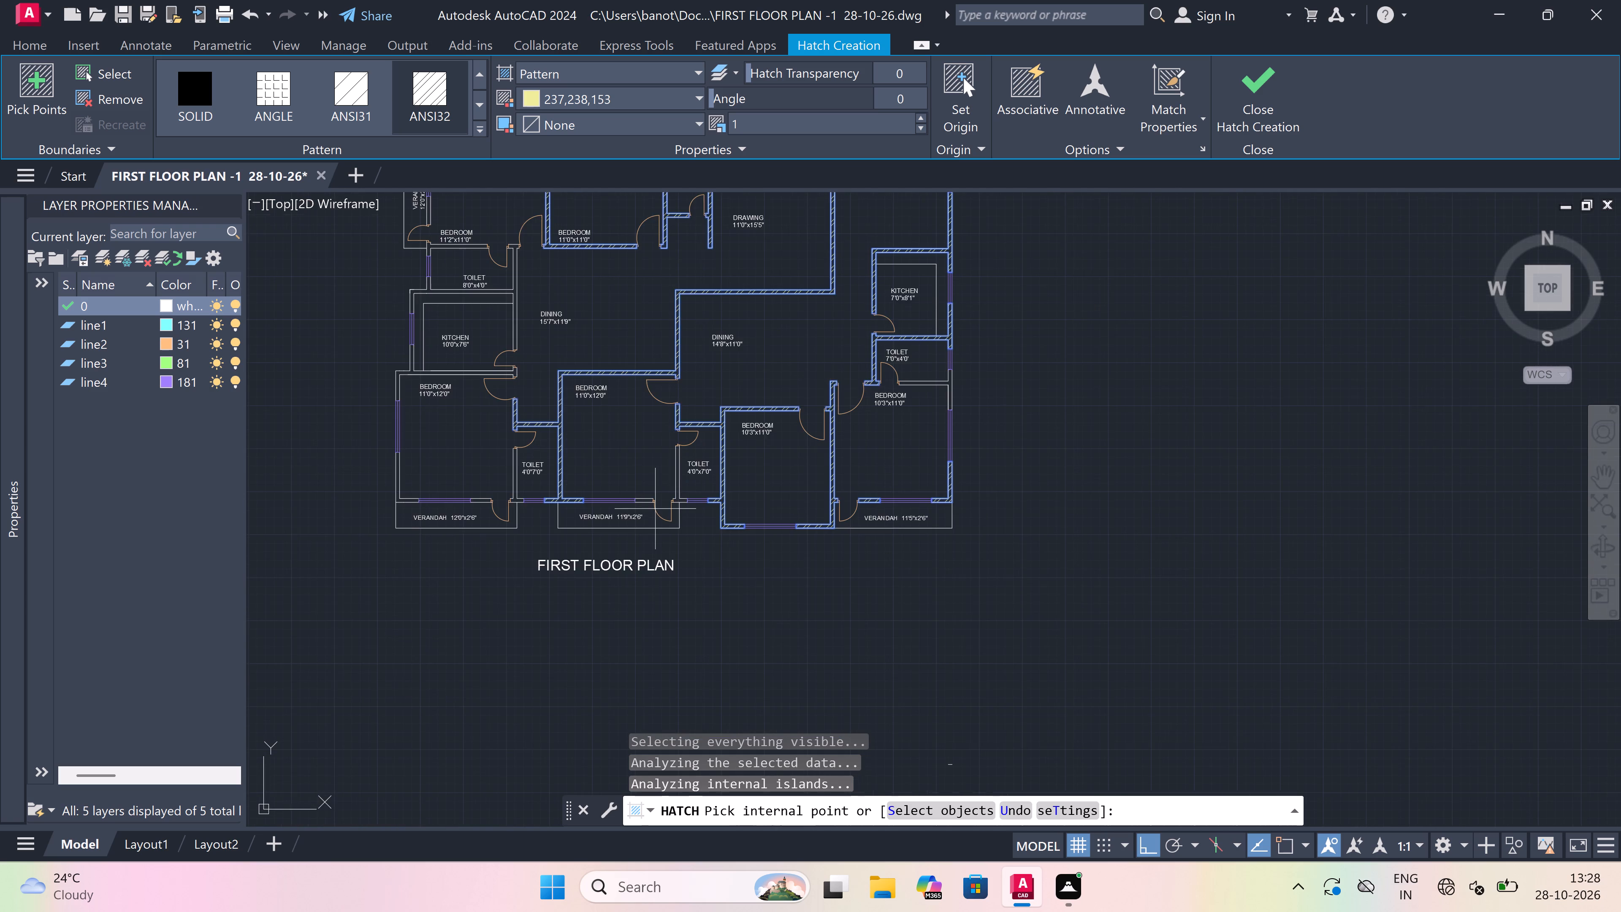
pyautogui.scroll(4, 655, 508)
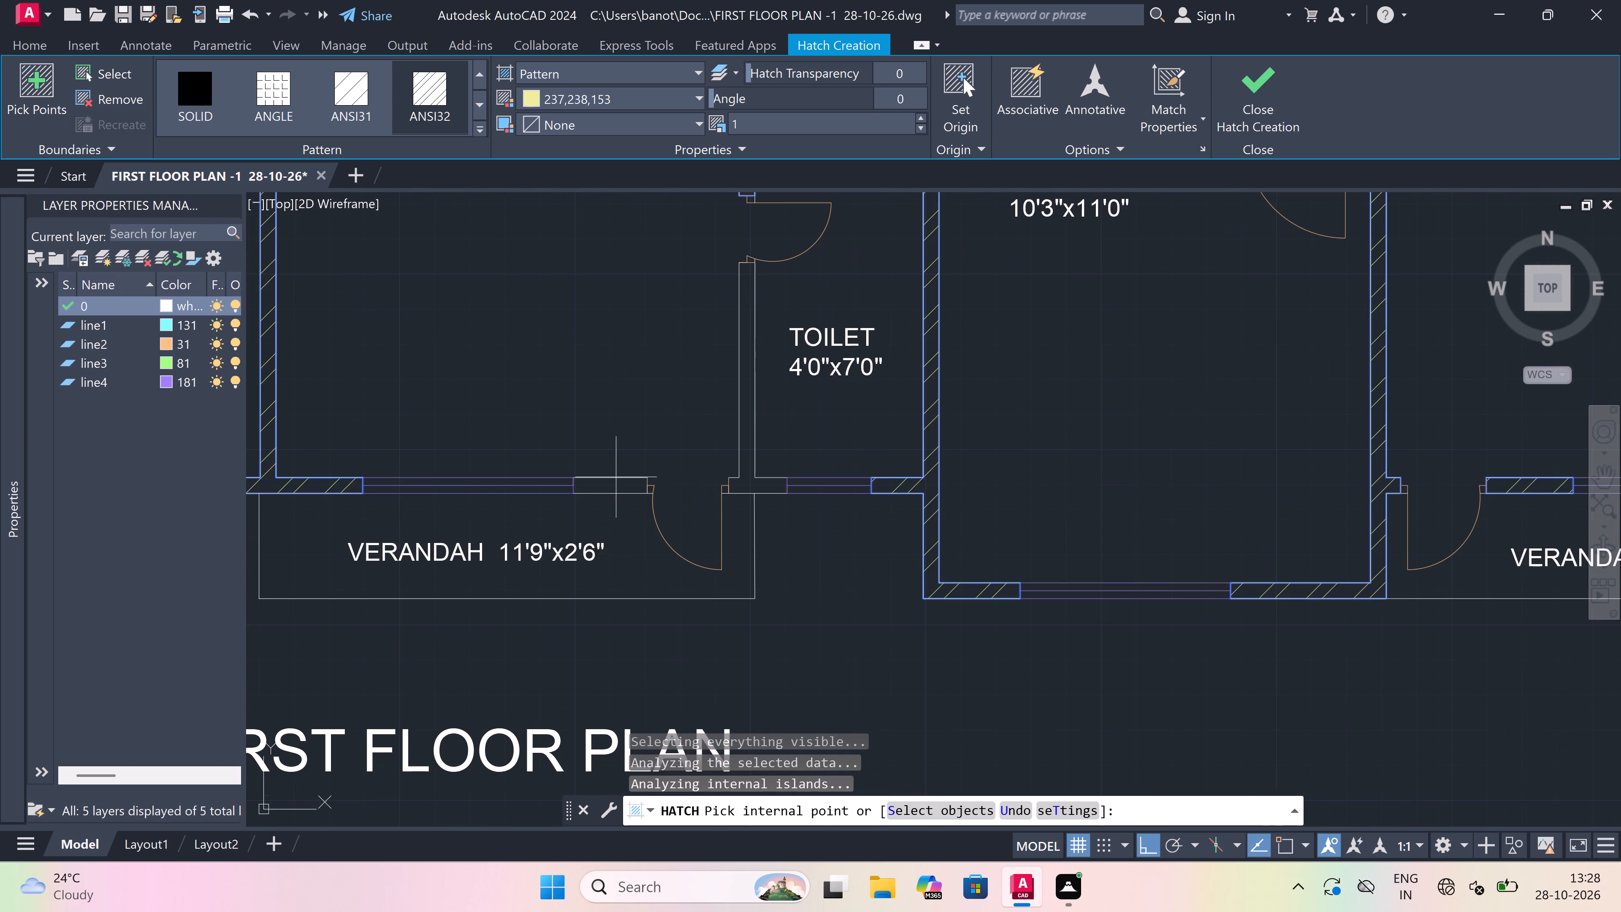
pyautogui.click(611, 486)
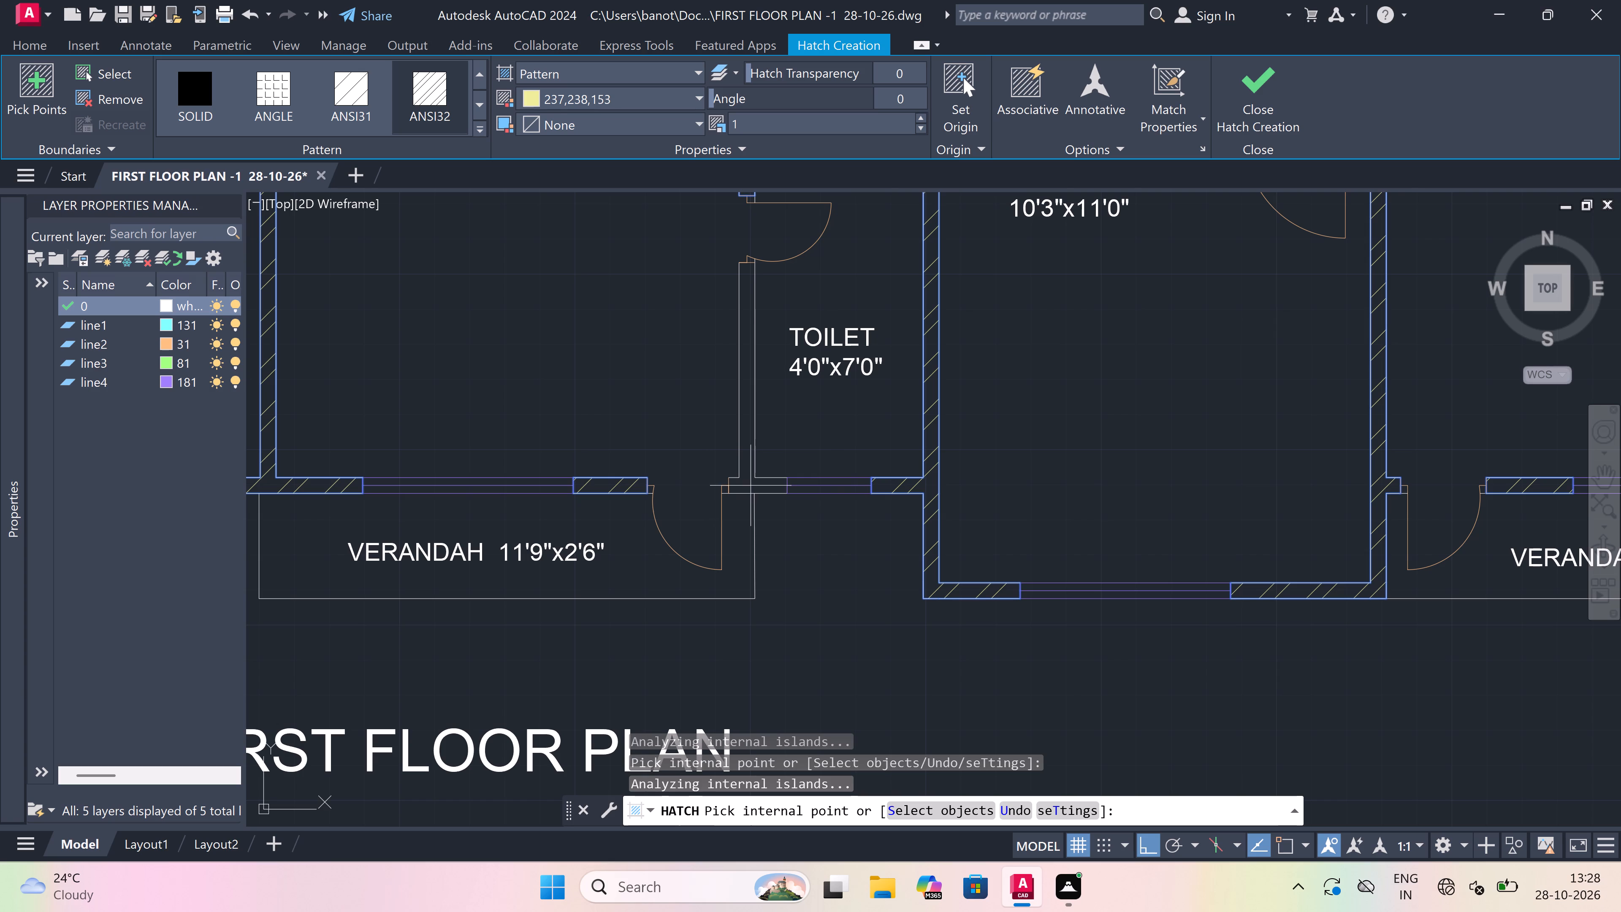
pyautogui.click(751, 485)
# Hatch the BEDROOM 11'0"x12'0" walls at VERANDAH 12'0"x2'6": the TOILET 4'0"7'0" partition, the door-side piece and the outer corner.
pyautogui.scroll(-6, 751, 485)
pyautogui.scroll(4, 690, 473)
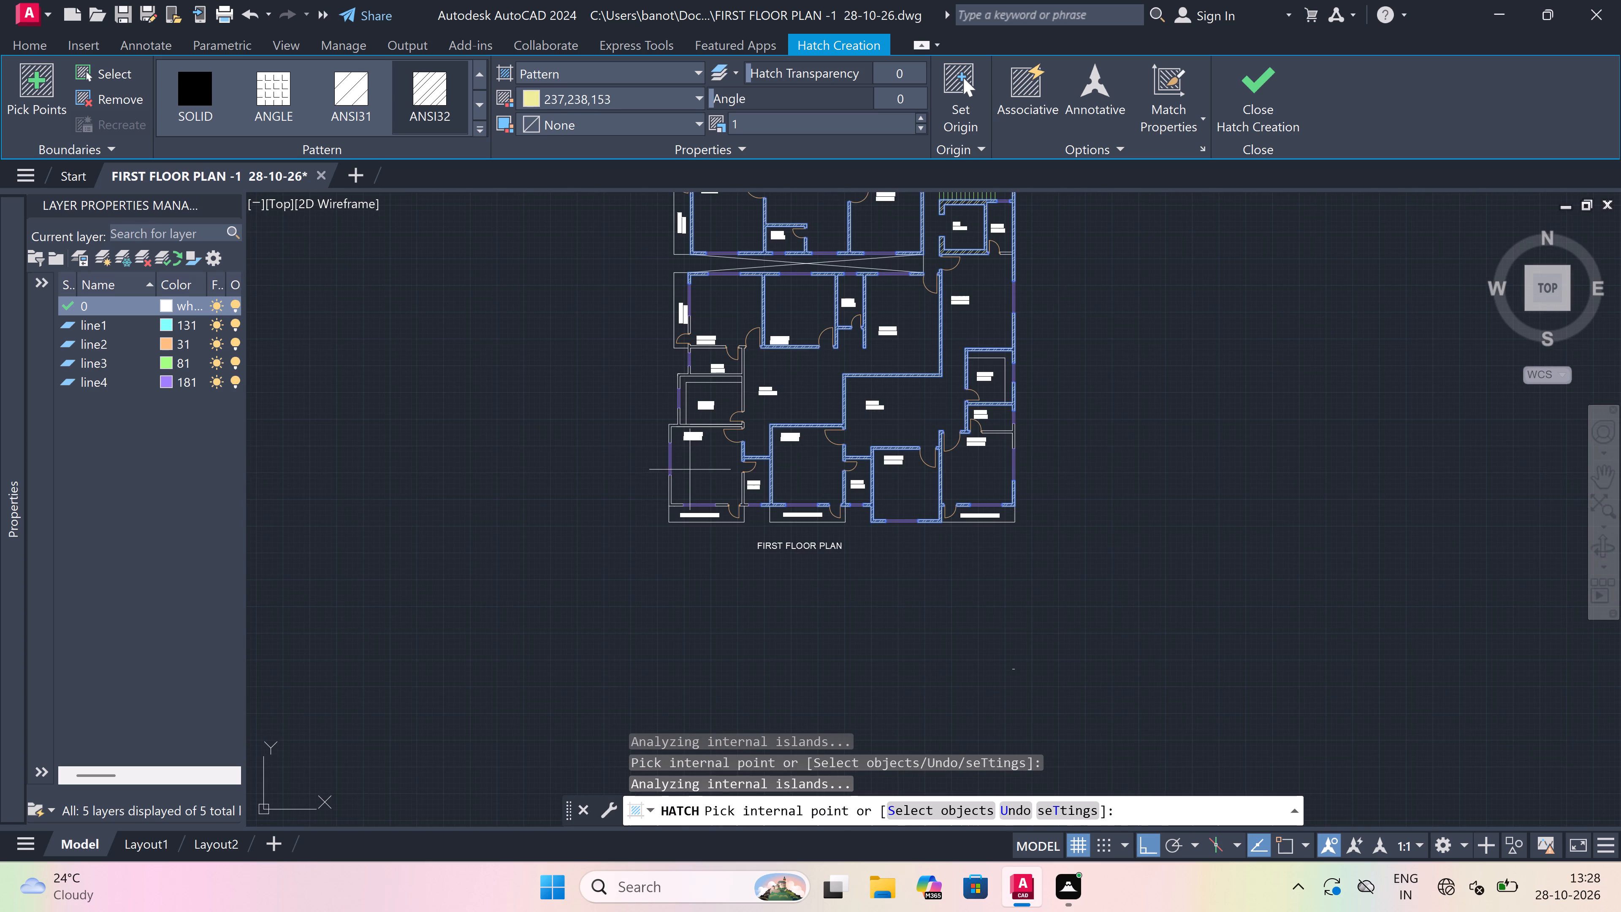
pyautogui.scroll(3, 678, 471)
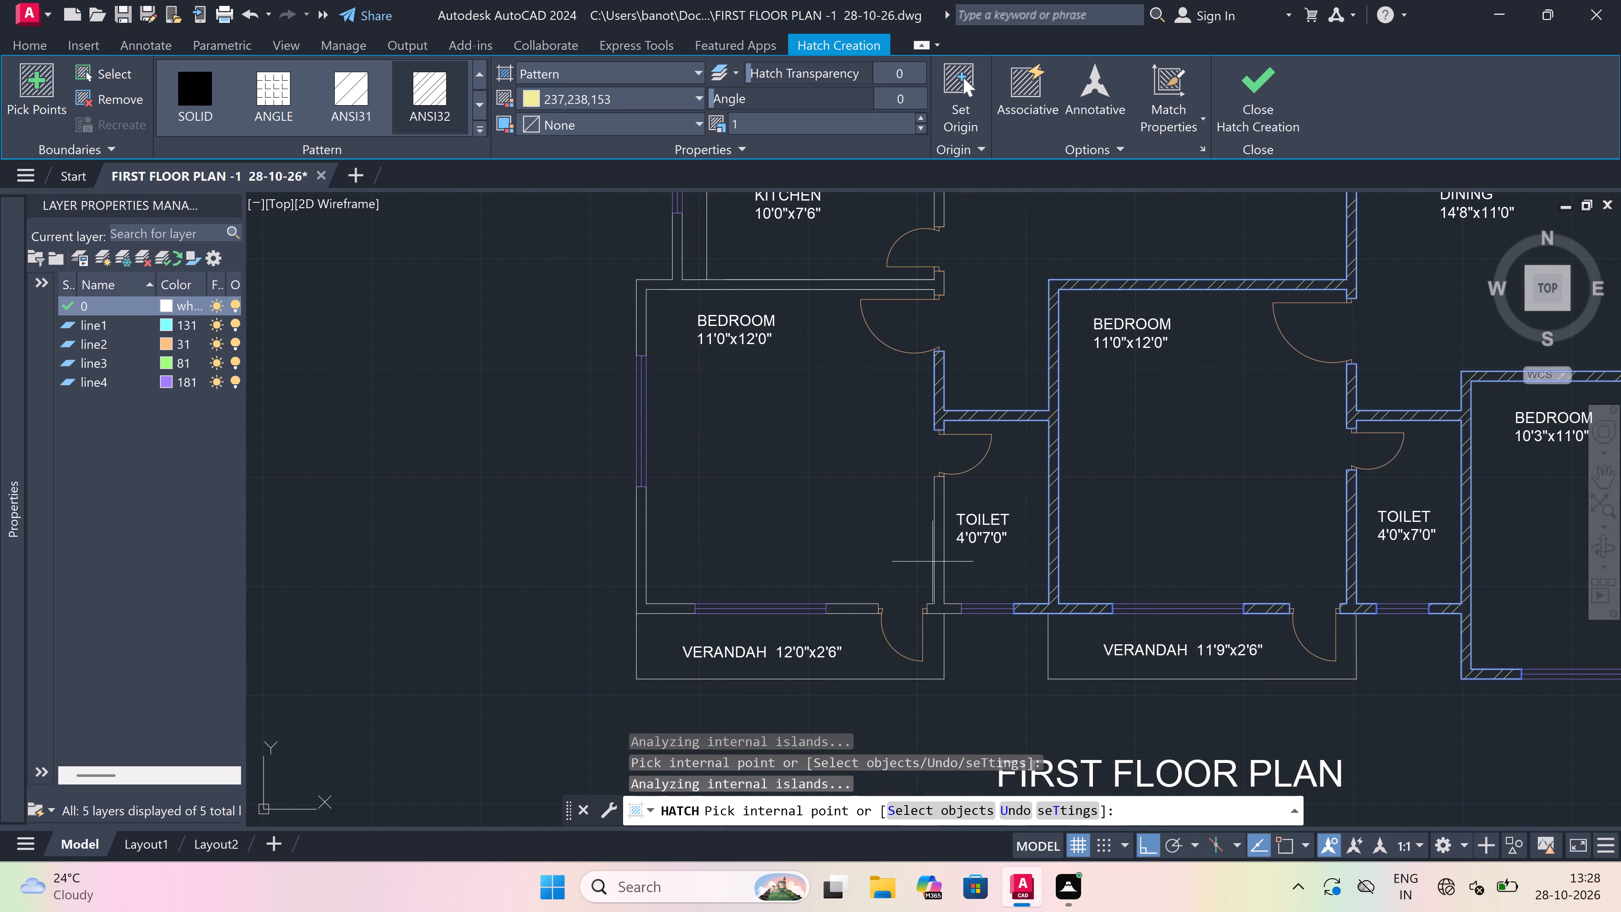
pyautogui.click(938, 553)
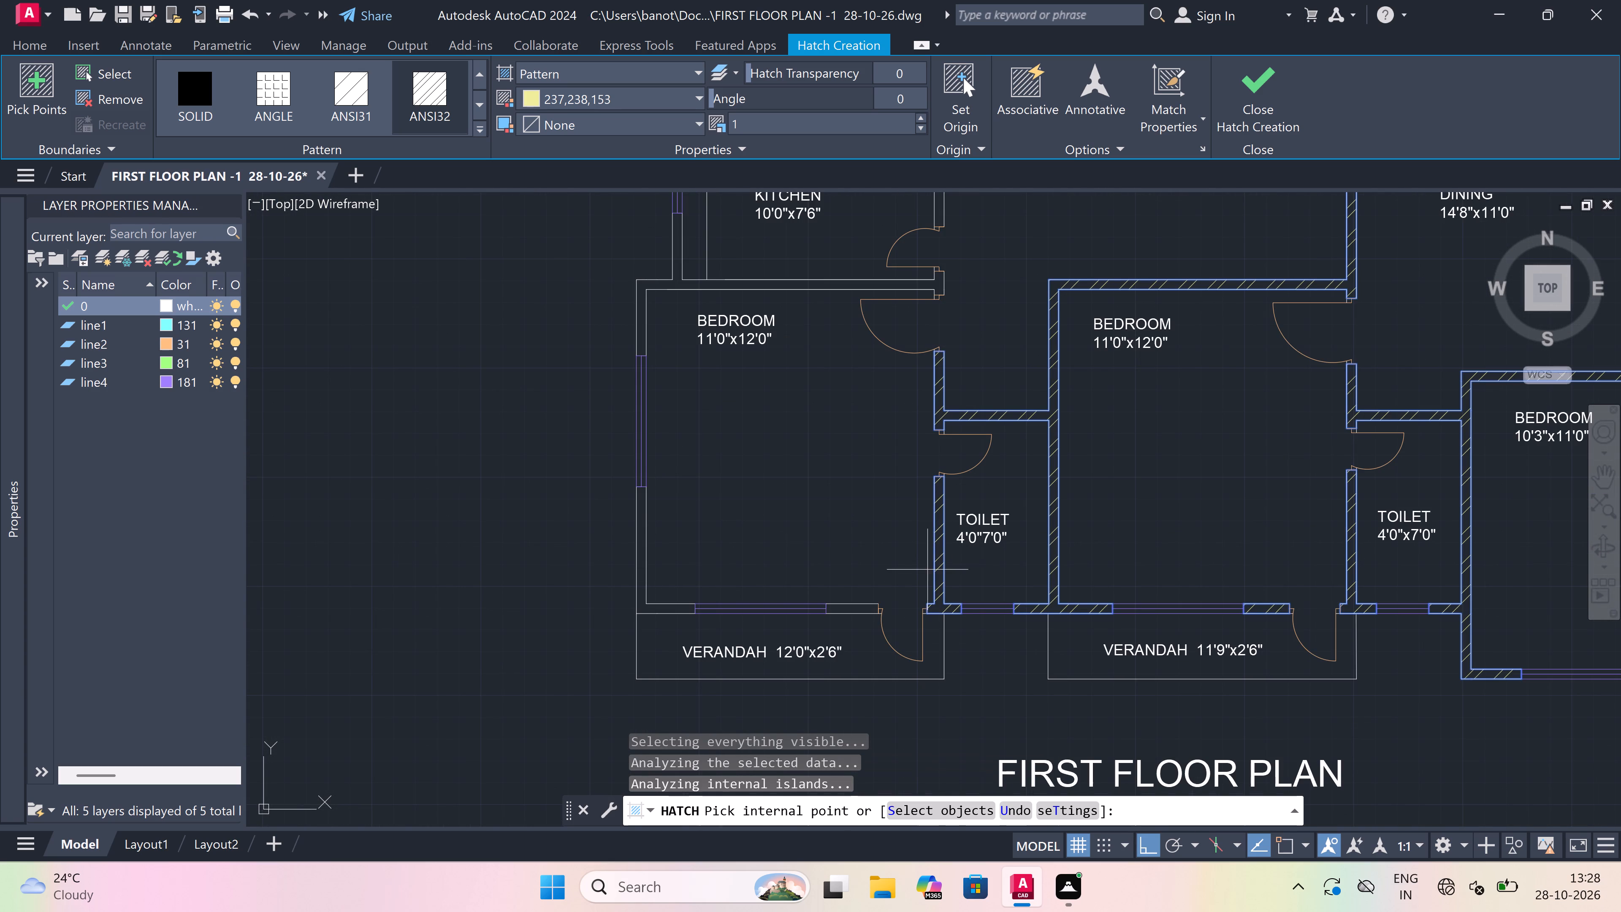
pyautogui.click(840, 608)
pyautogui.click(638, 587)
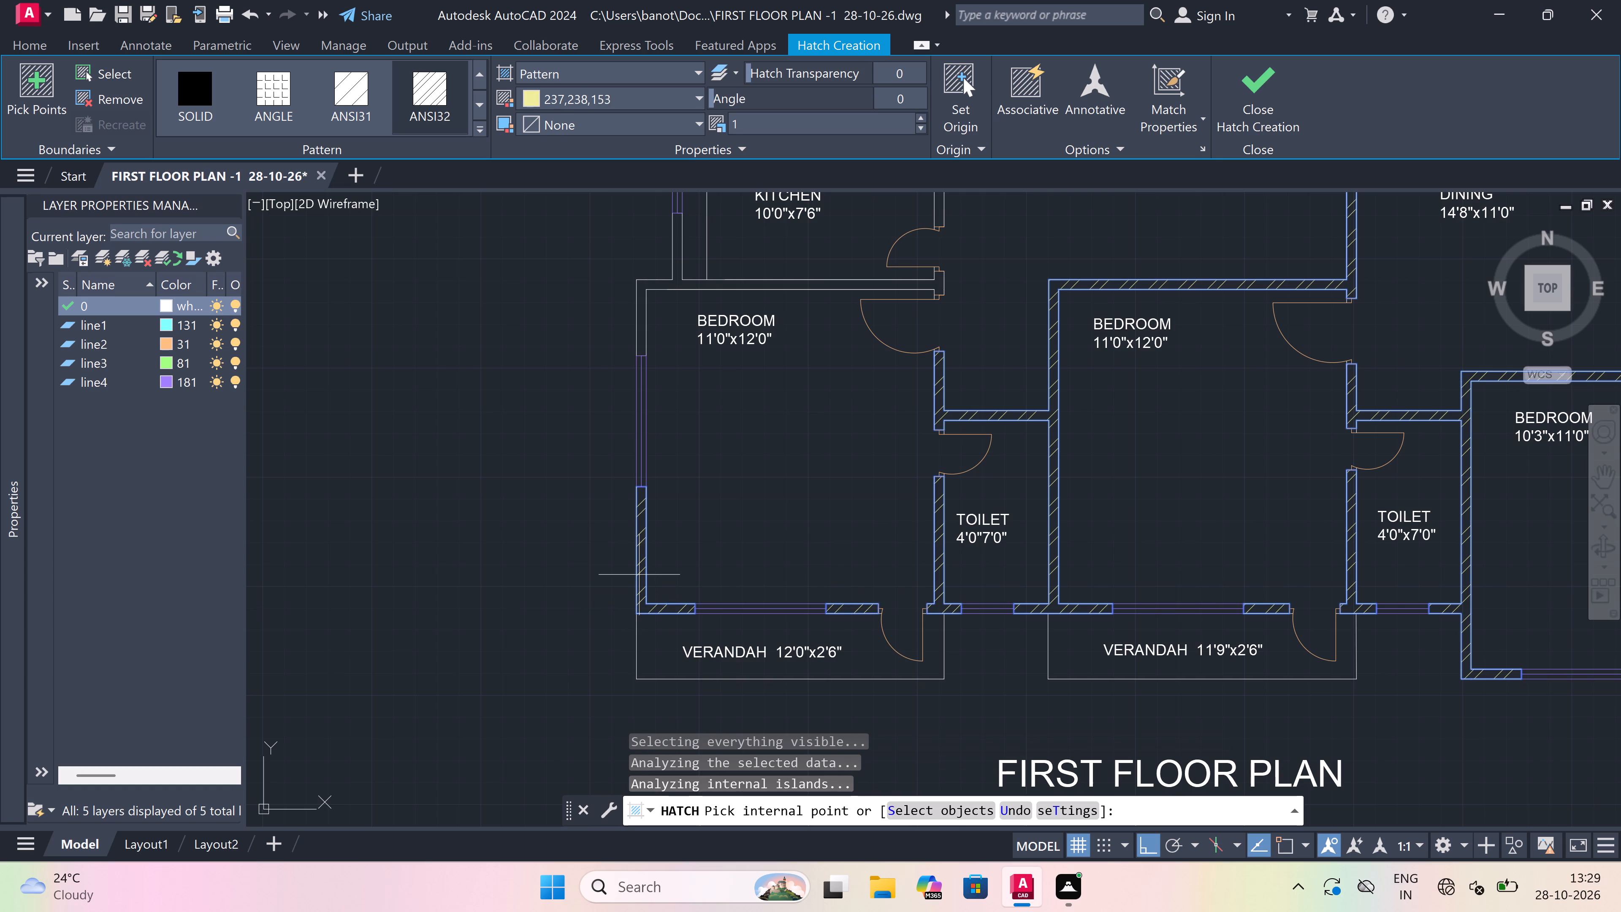
# Hatch the wall between KITCHEN 10'0"x7'6" and BEDROOM 11'0"x12'0", including its connected outer wall pieces.
pyautogui.scroll(-2, 639, 573)
pyautogui.scroll(2, 627, 369)
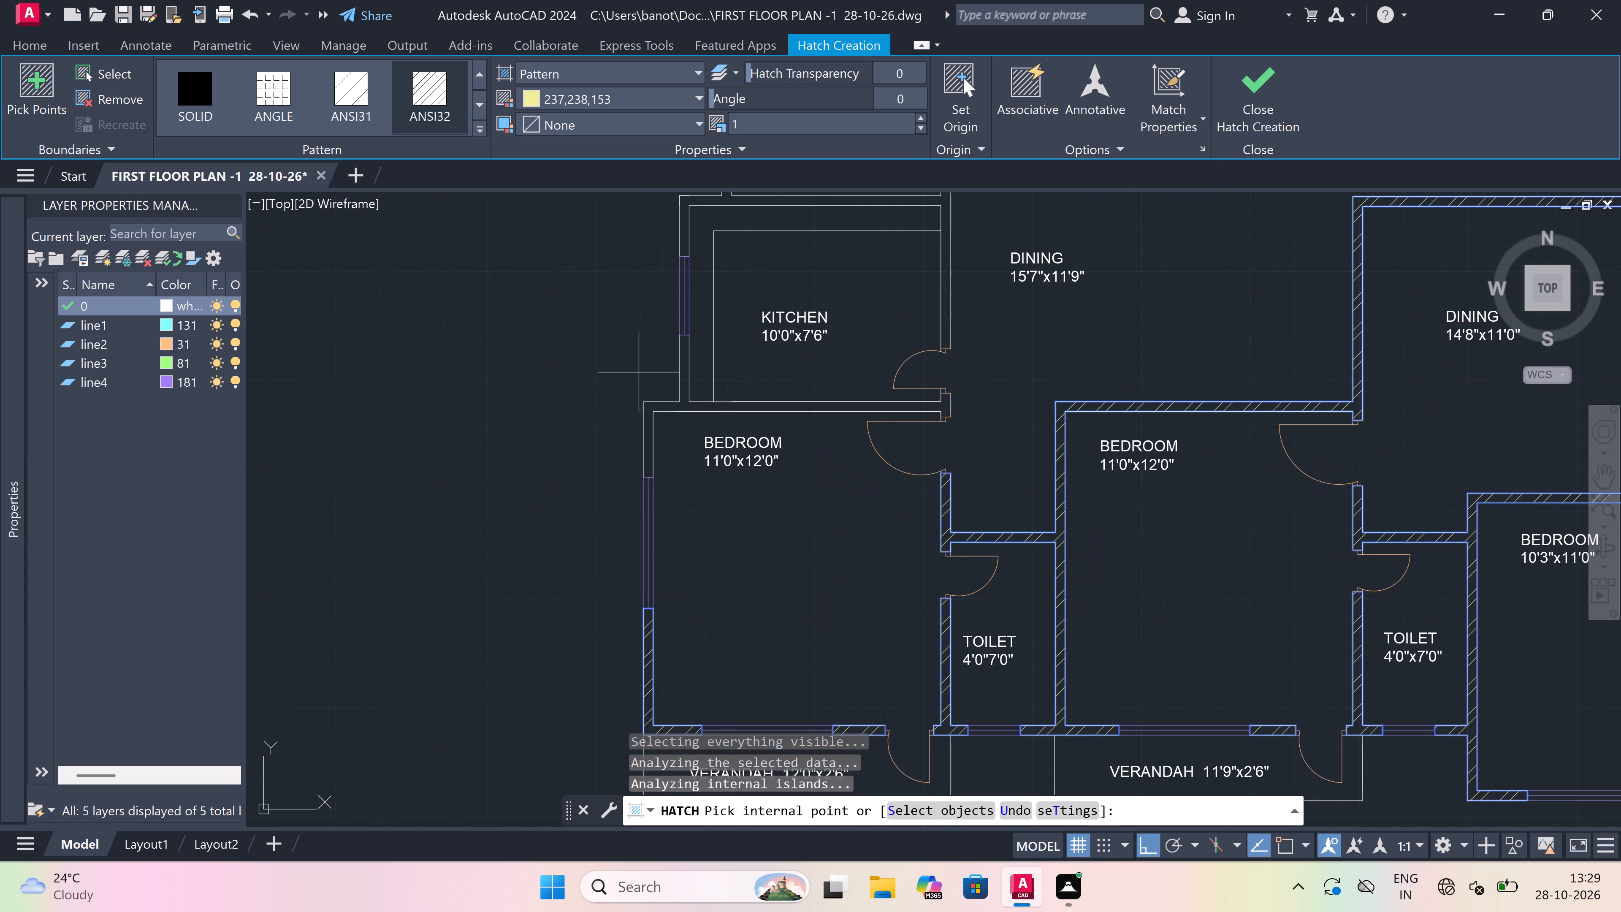
pyautogui.scroll(2, 702, 404)
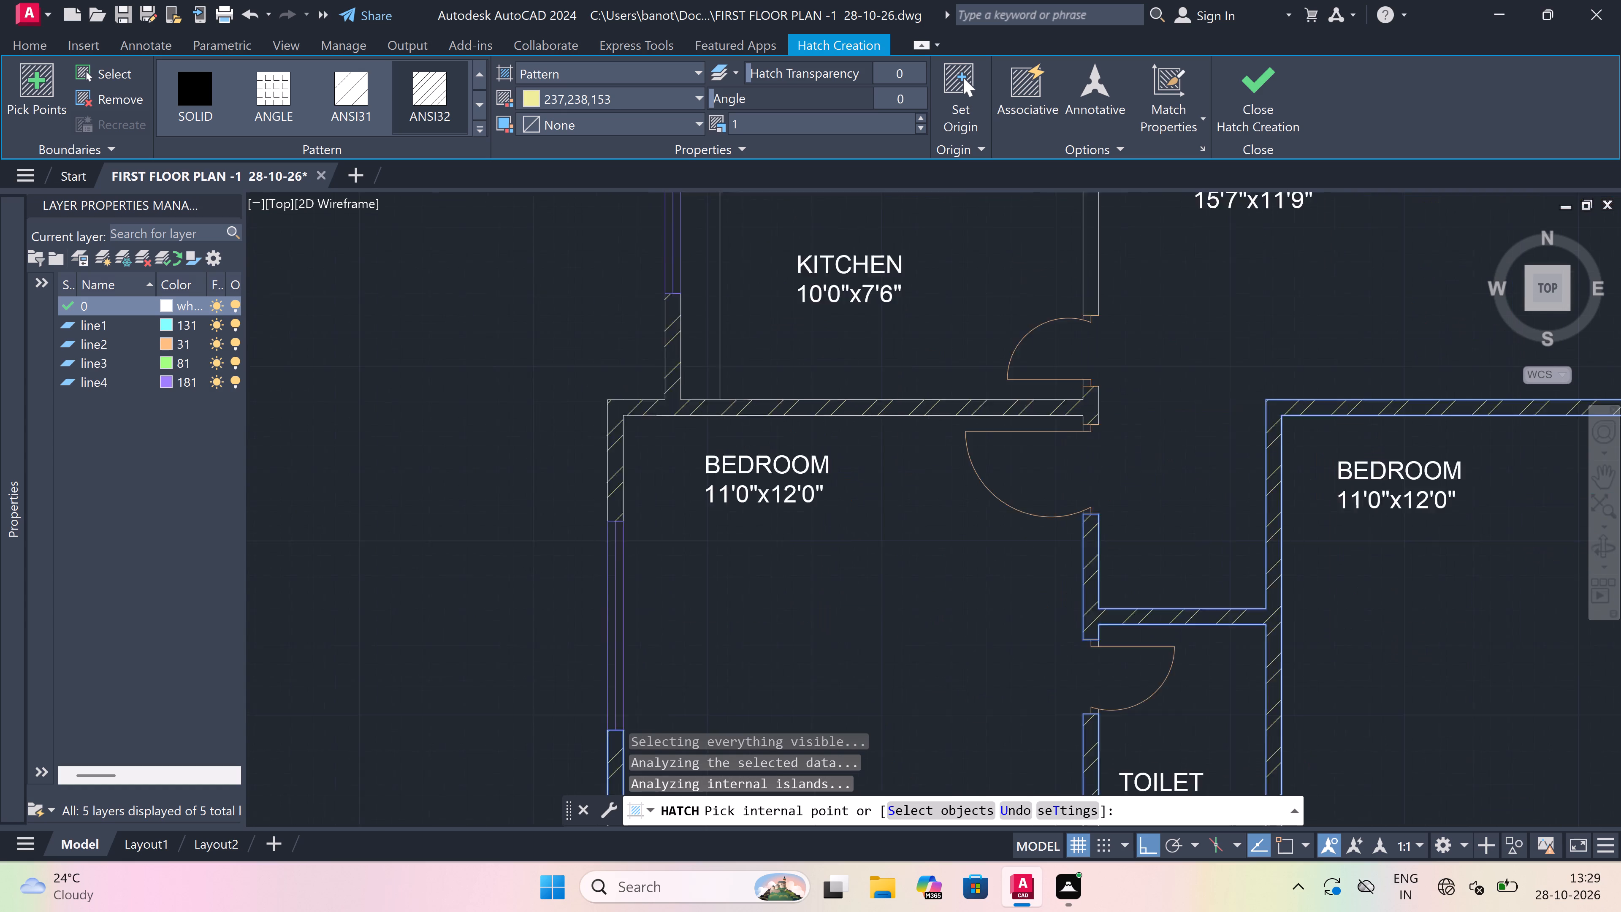
pyautogui.click(702, 404)
# Hatch the wall between KITCHEN 10'0"x7'6" and TOILET 8'0"x4'0", with its connected outer pieces and the wall along DINING 15'7"x11'9".
pyautogui.scroll(-8, 702, 404)
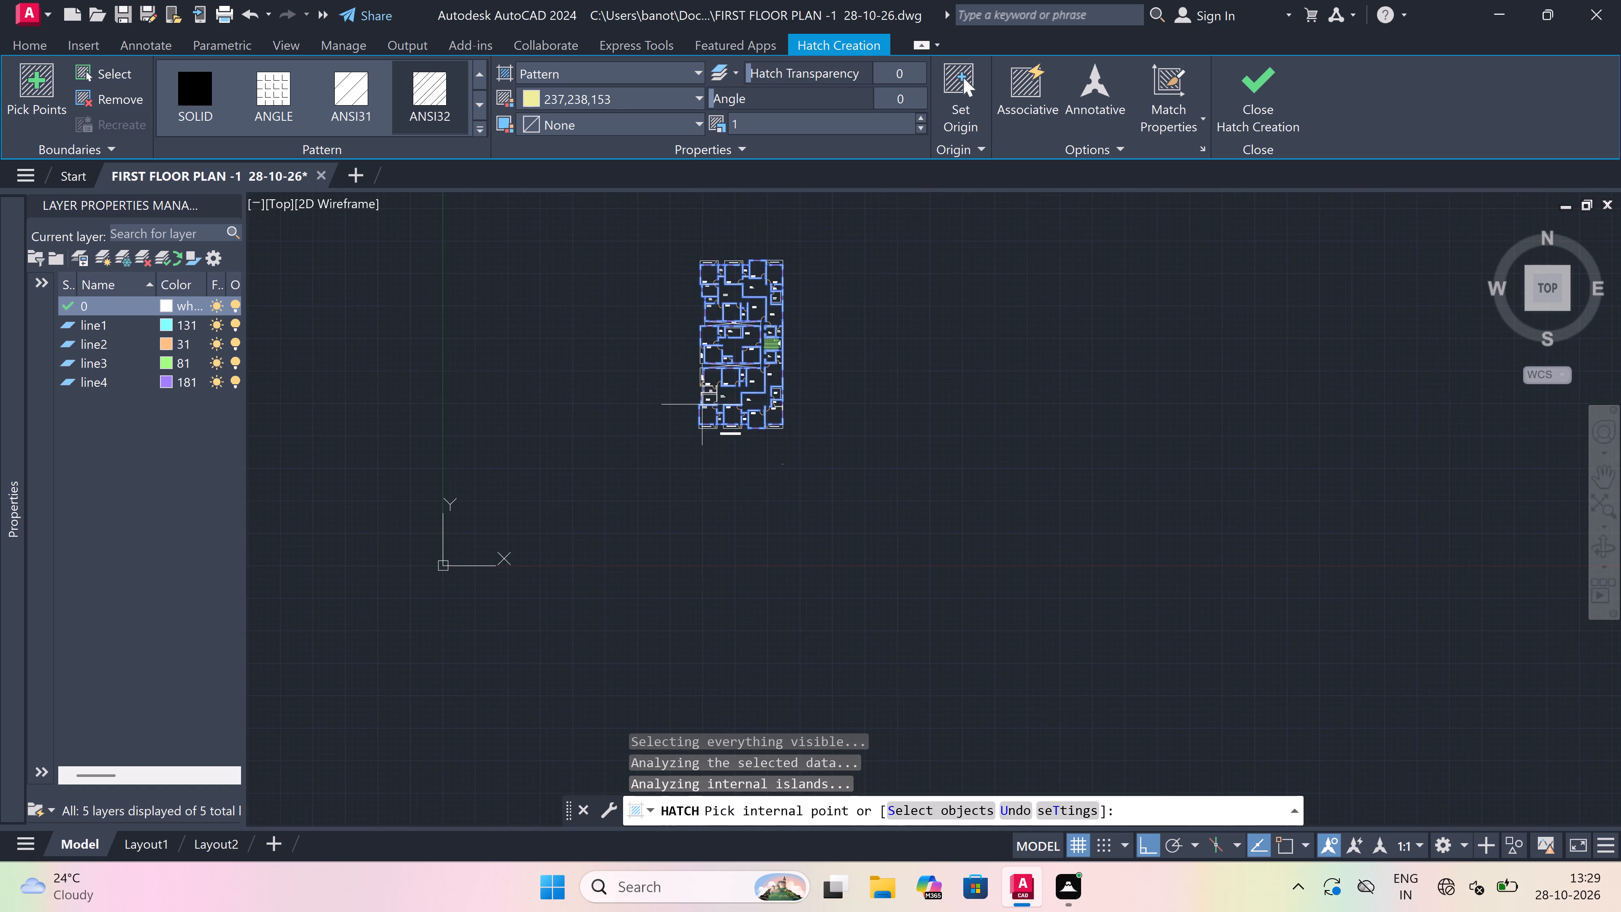
pyautogui.scroll(3, 692, 363)
pyautogui.scroll(3, 751, 507)
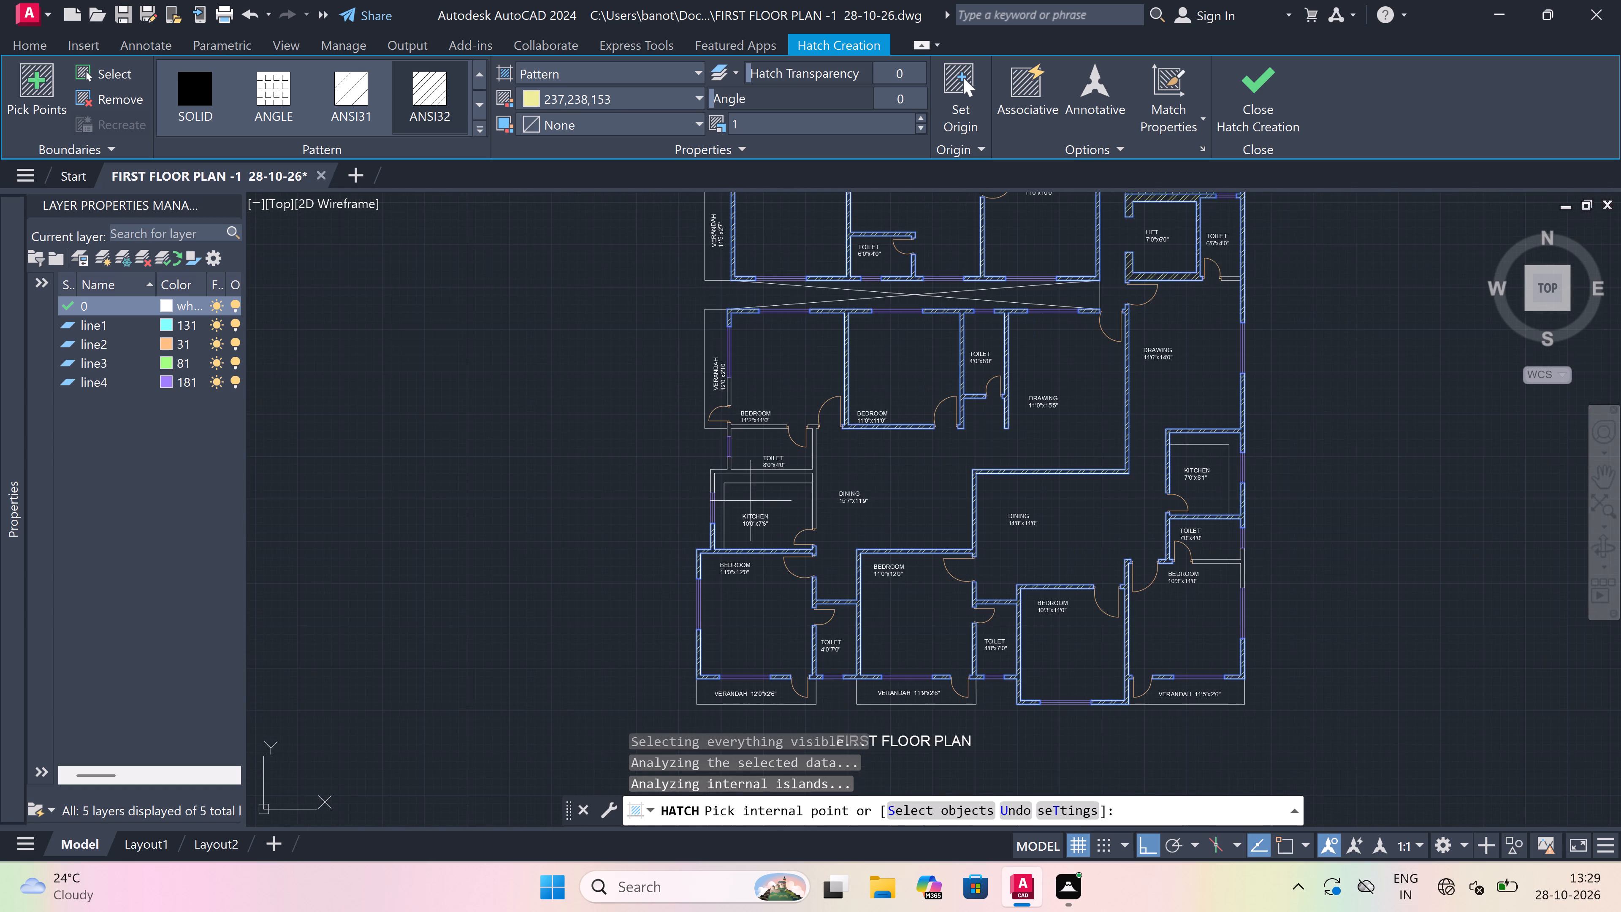
pyautogui.scroll(2, 745, 462)
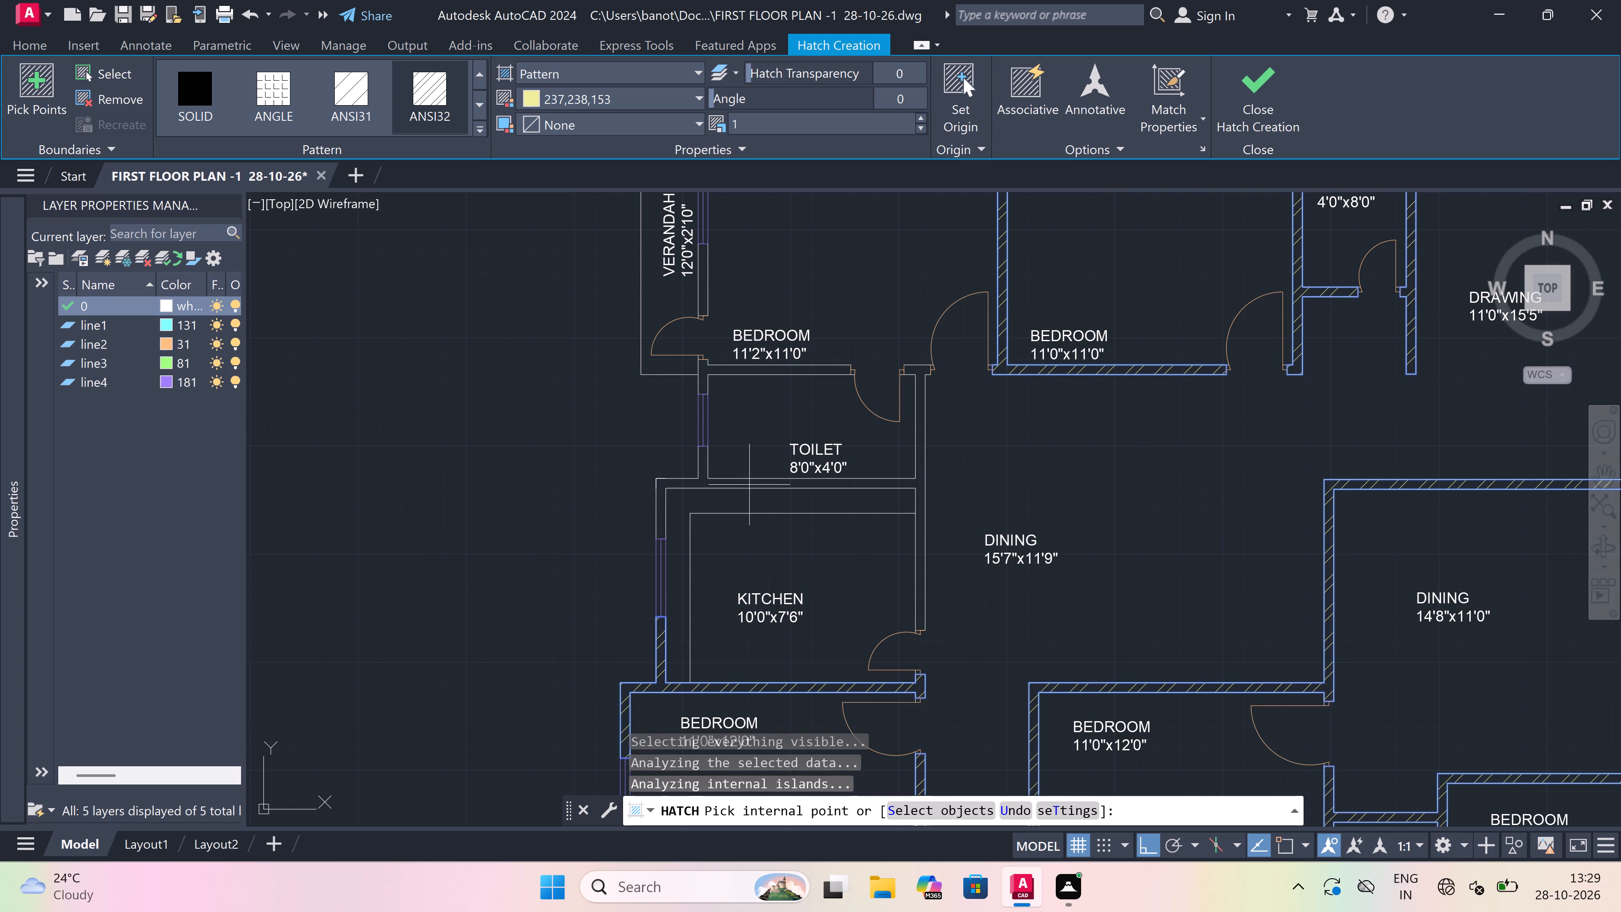
pyautogui.click(748, 481)
pyautogui.scroll(-3, 748, 480)
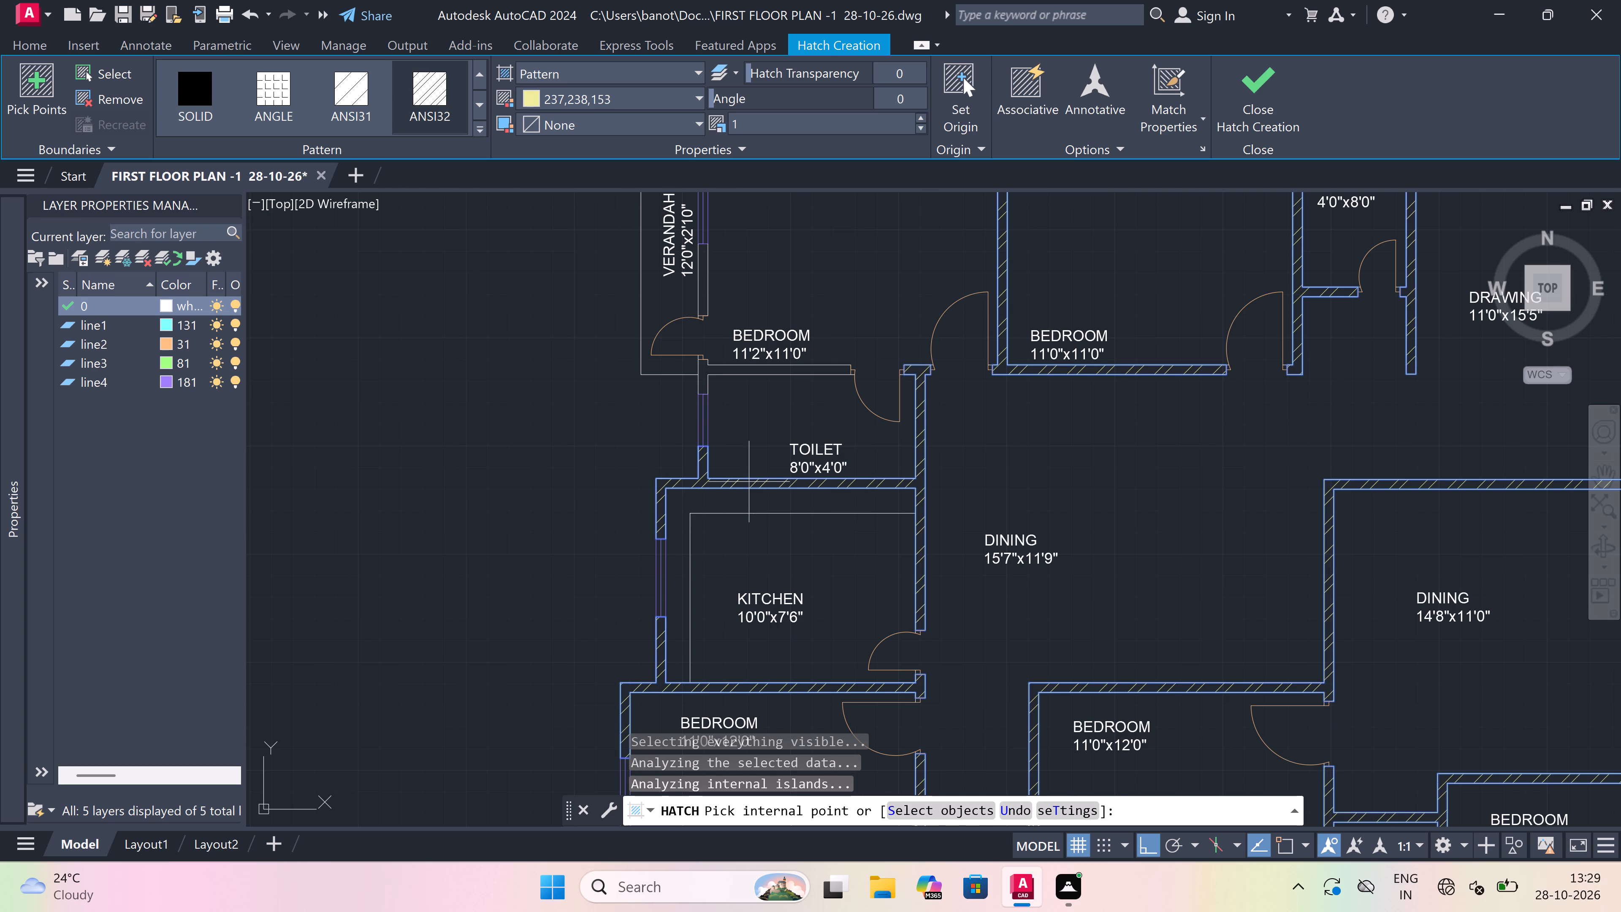
# Hatch the wall between BEDROOM 11'2"x11'0" and TOILET 8'0"x4'0" and the wall piece beside the VERANDAH 12'0"x2'10" door, completing the hatch.
pyautogui.scroll(-2, 748, 480)
pyautogui.scroll(4, 728, 414)
pyautogui.scroll(3, 737, 452)
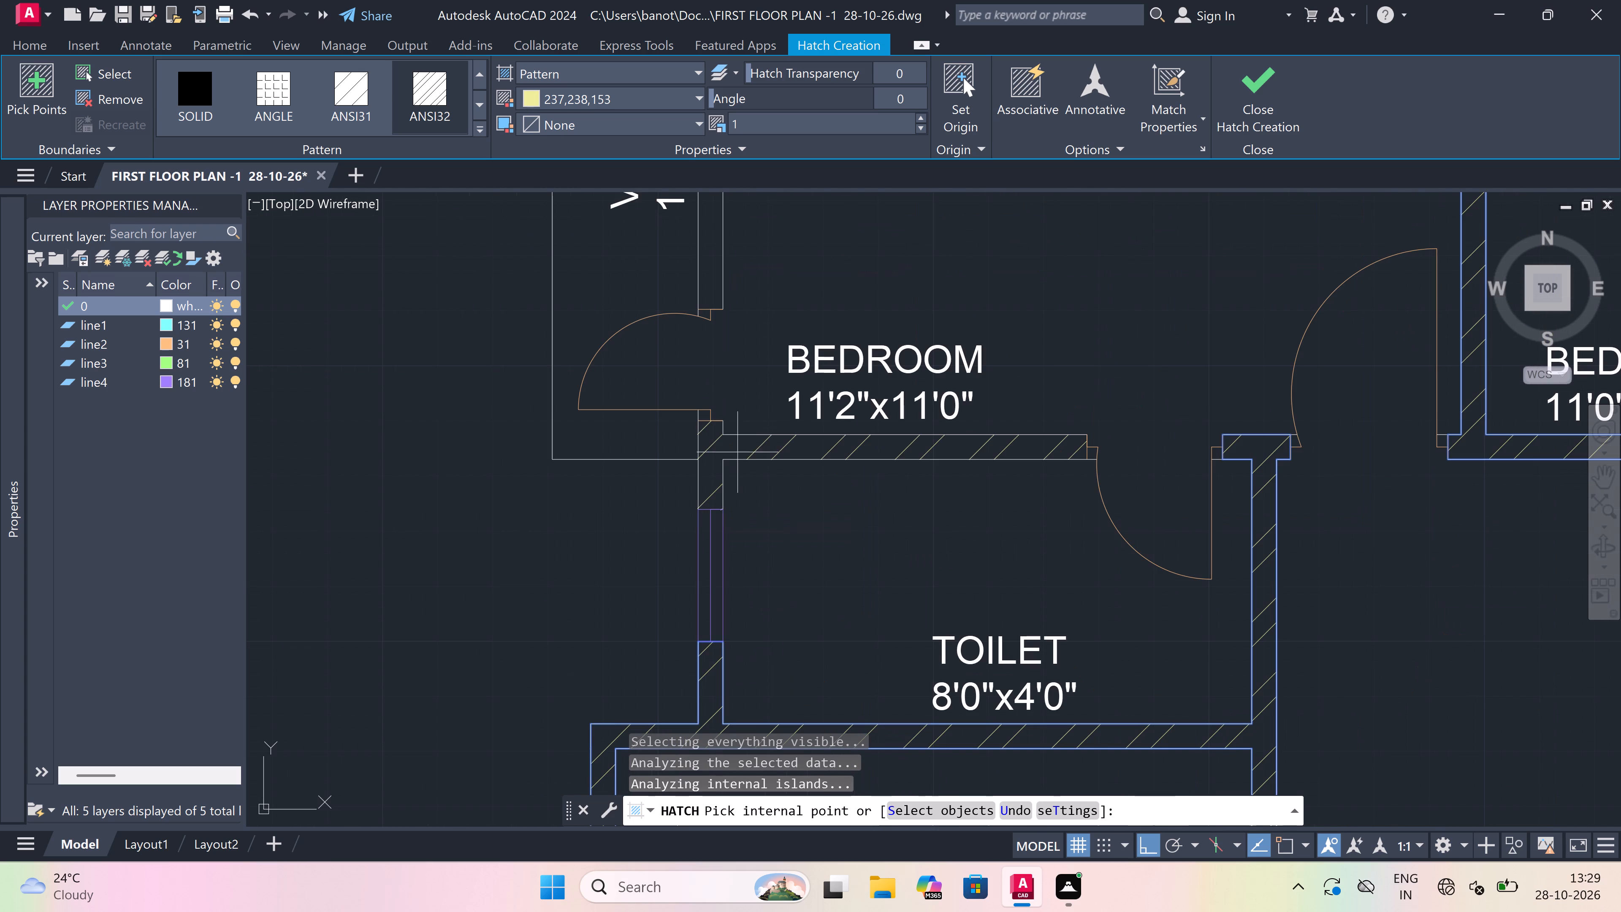
pyautogui.click(737, 448)
pyautogui.scroll(-5, 737, 448)
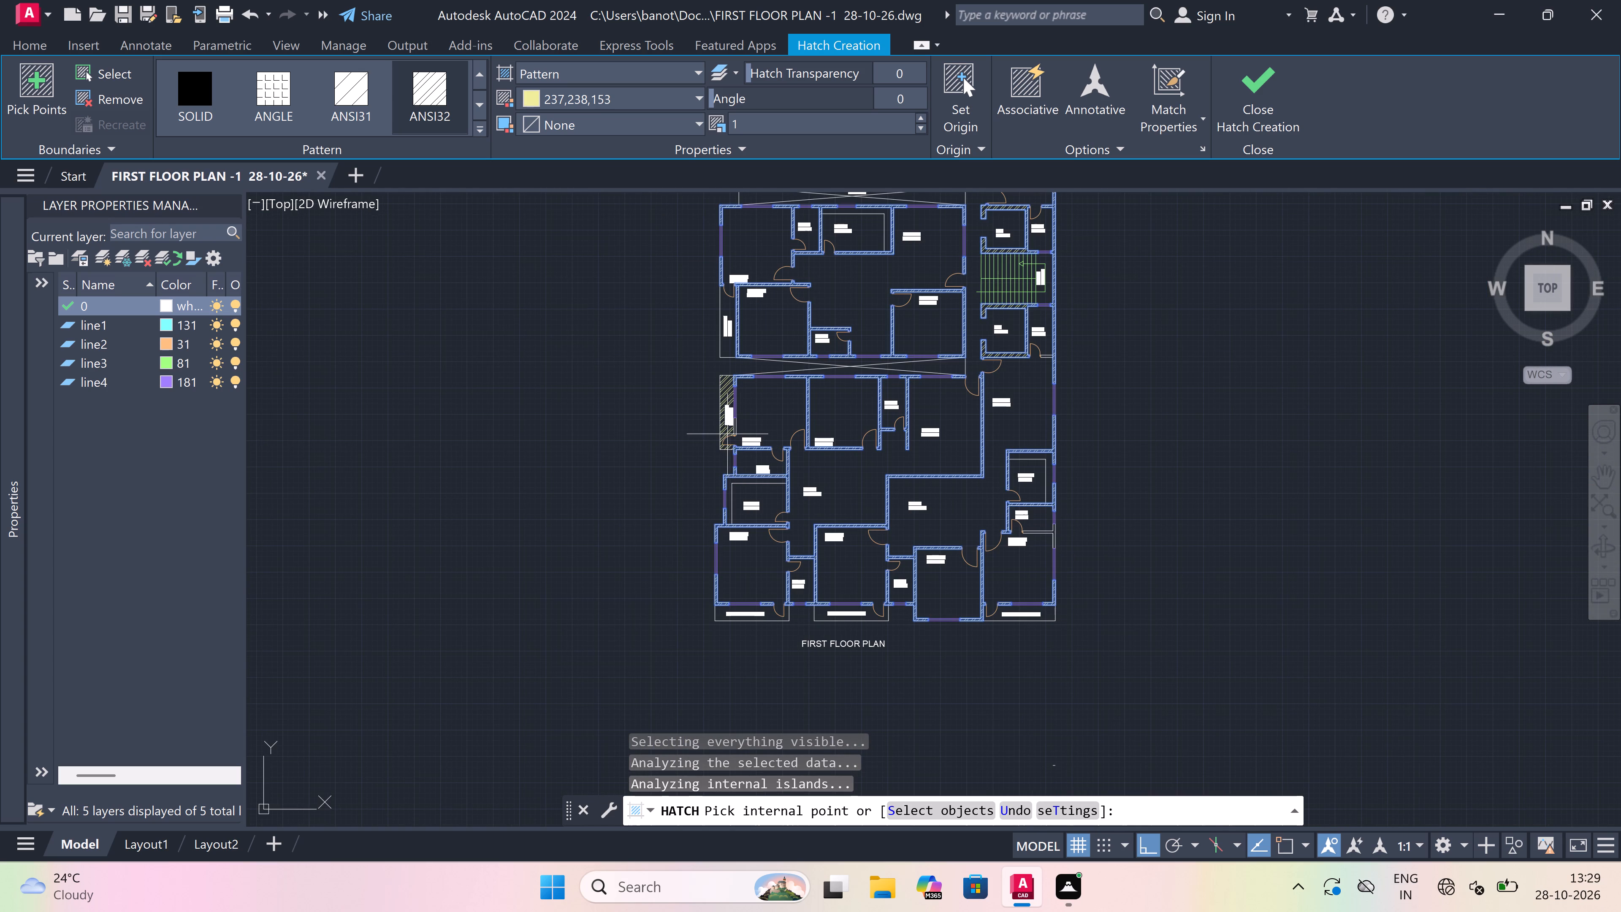
pyautogui.scroll(3, 729, 356)
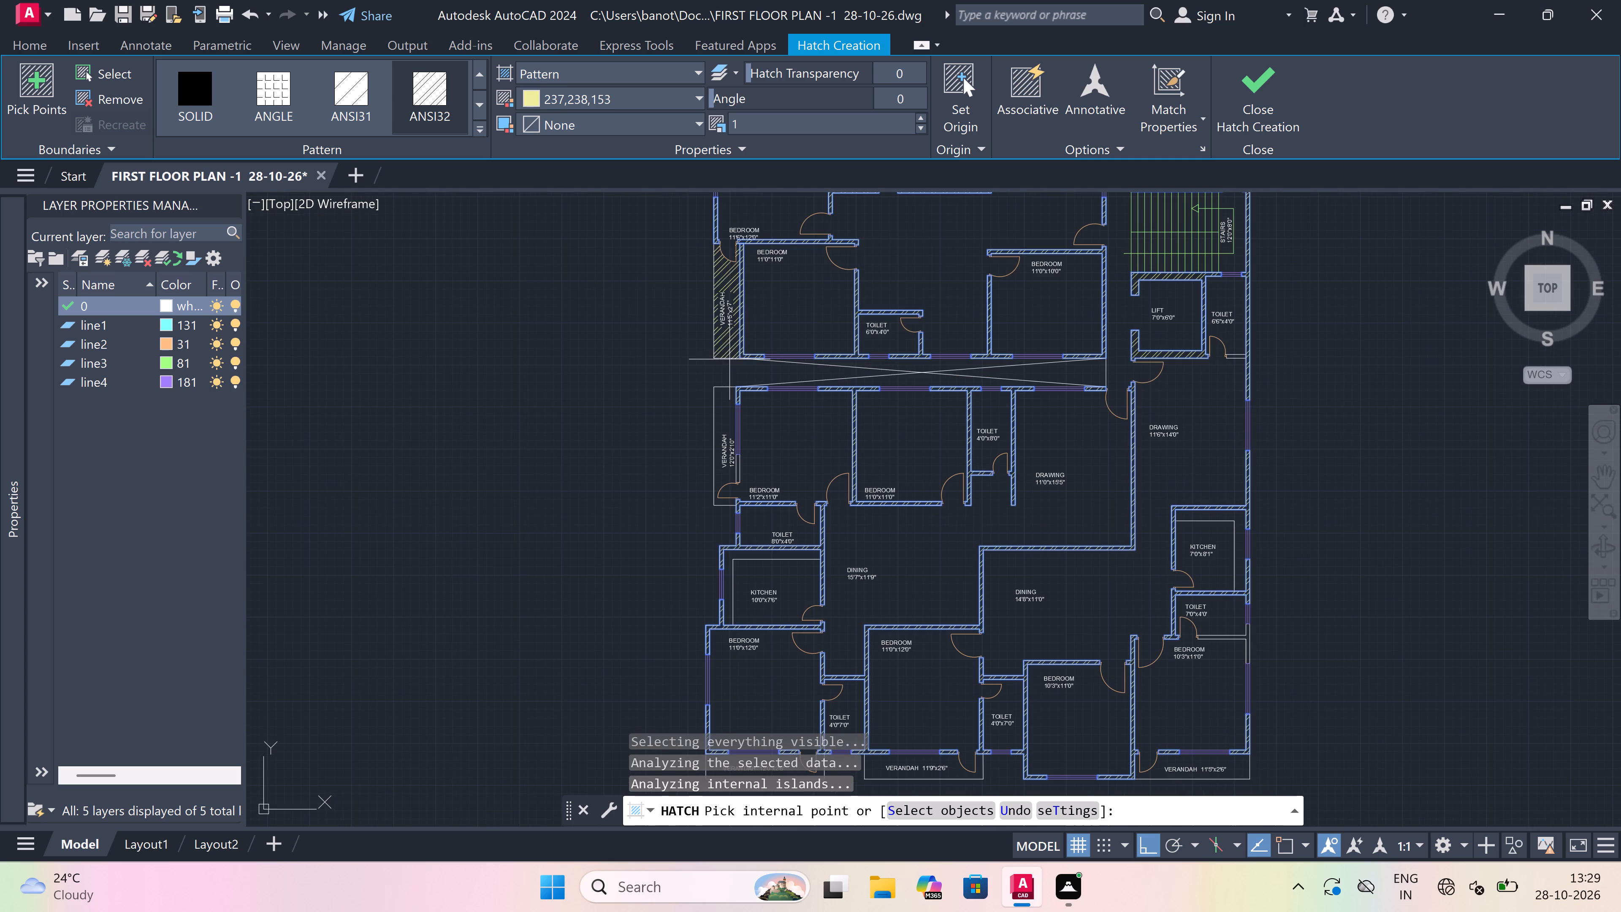
pyautogui.scroll(2, 726, 452)
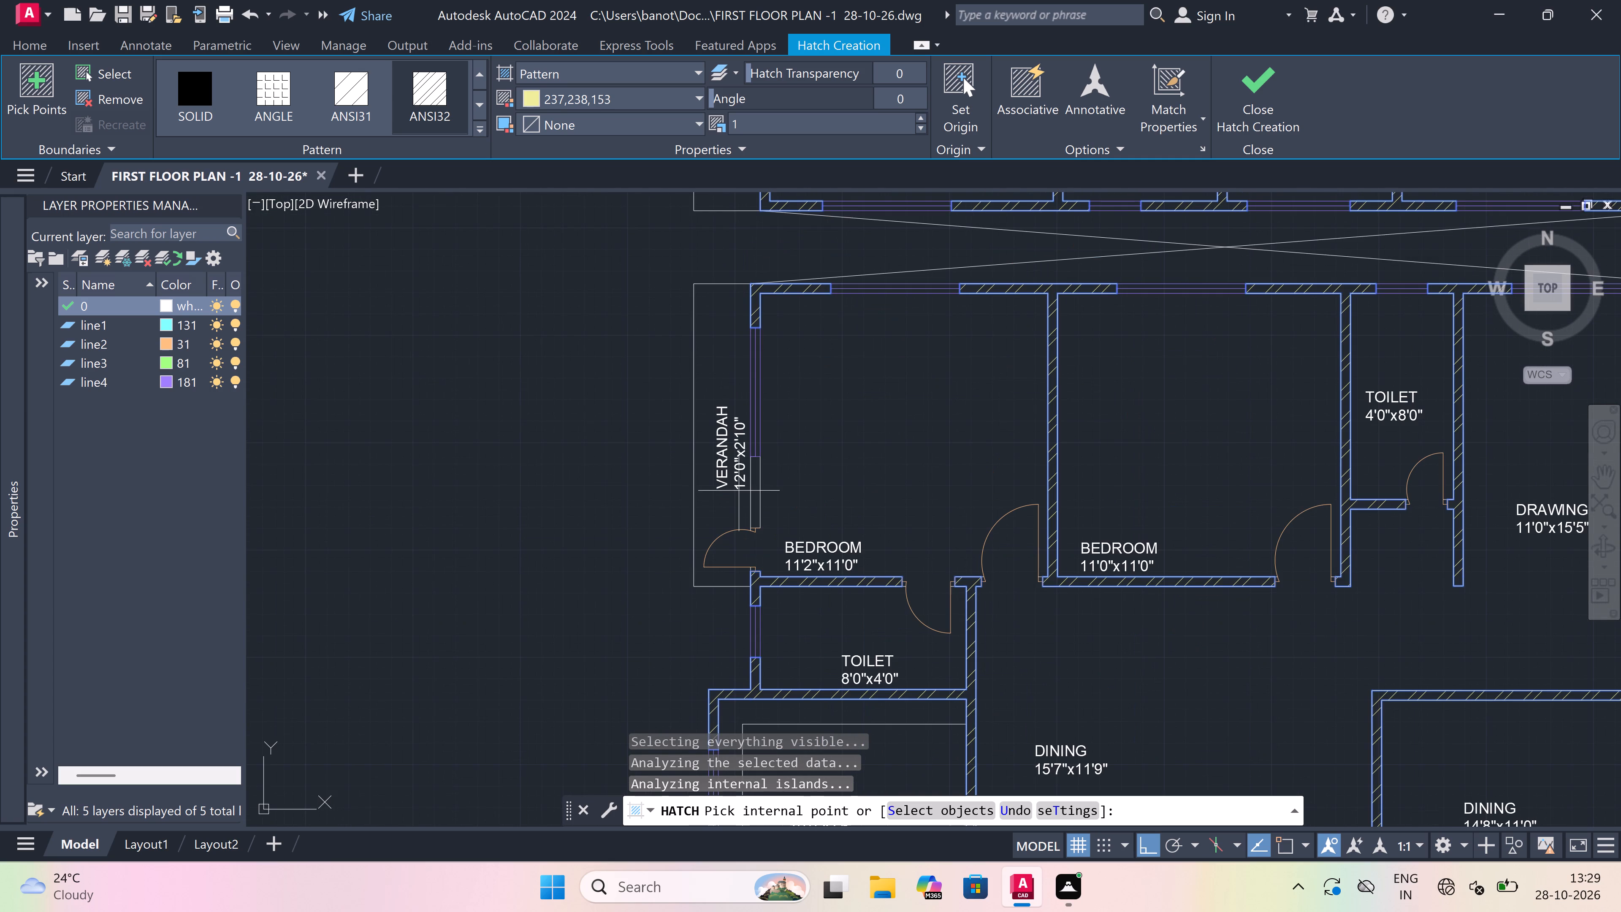
pyautogui.scroll(2, 745, 483)
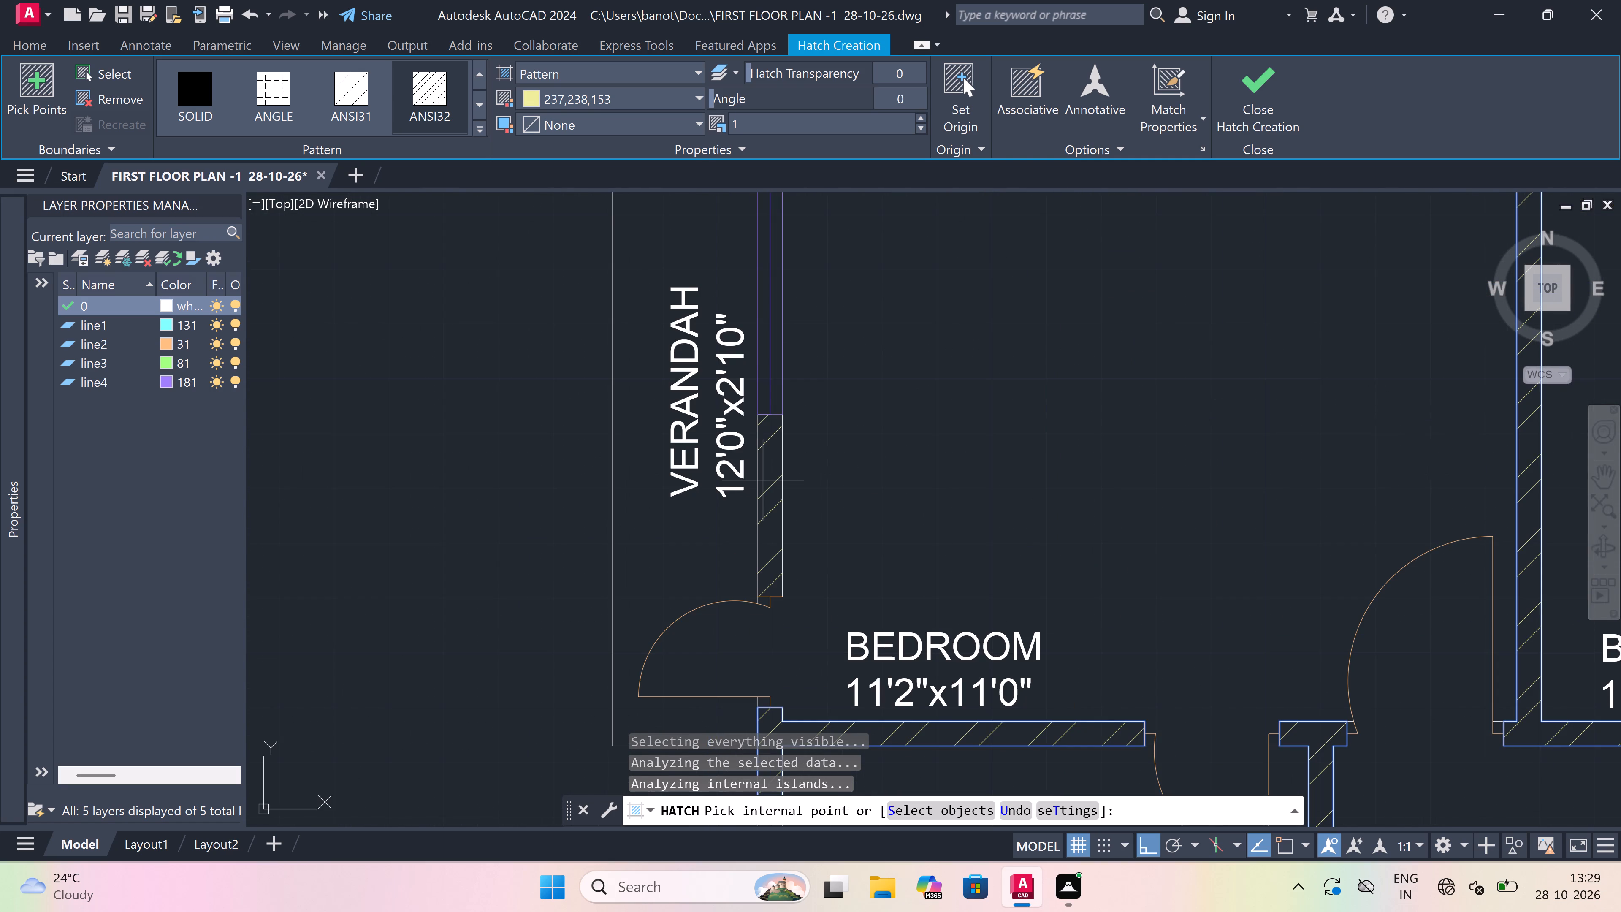
pyautogui.click(765, 480)
pyautogui.scroll(-6, 722, 519)
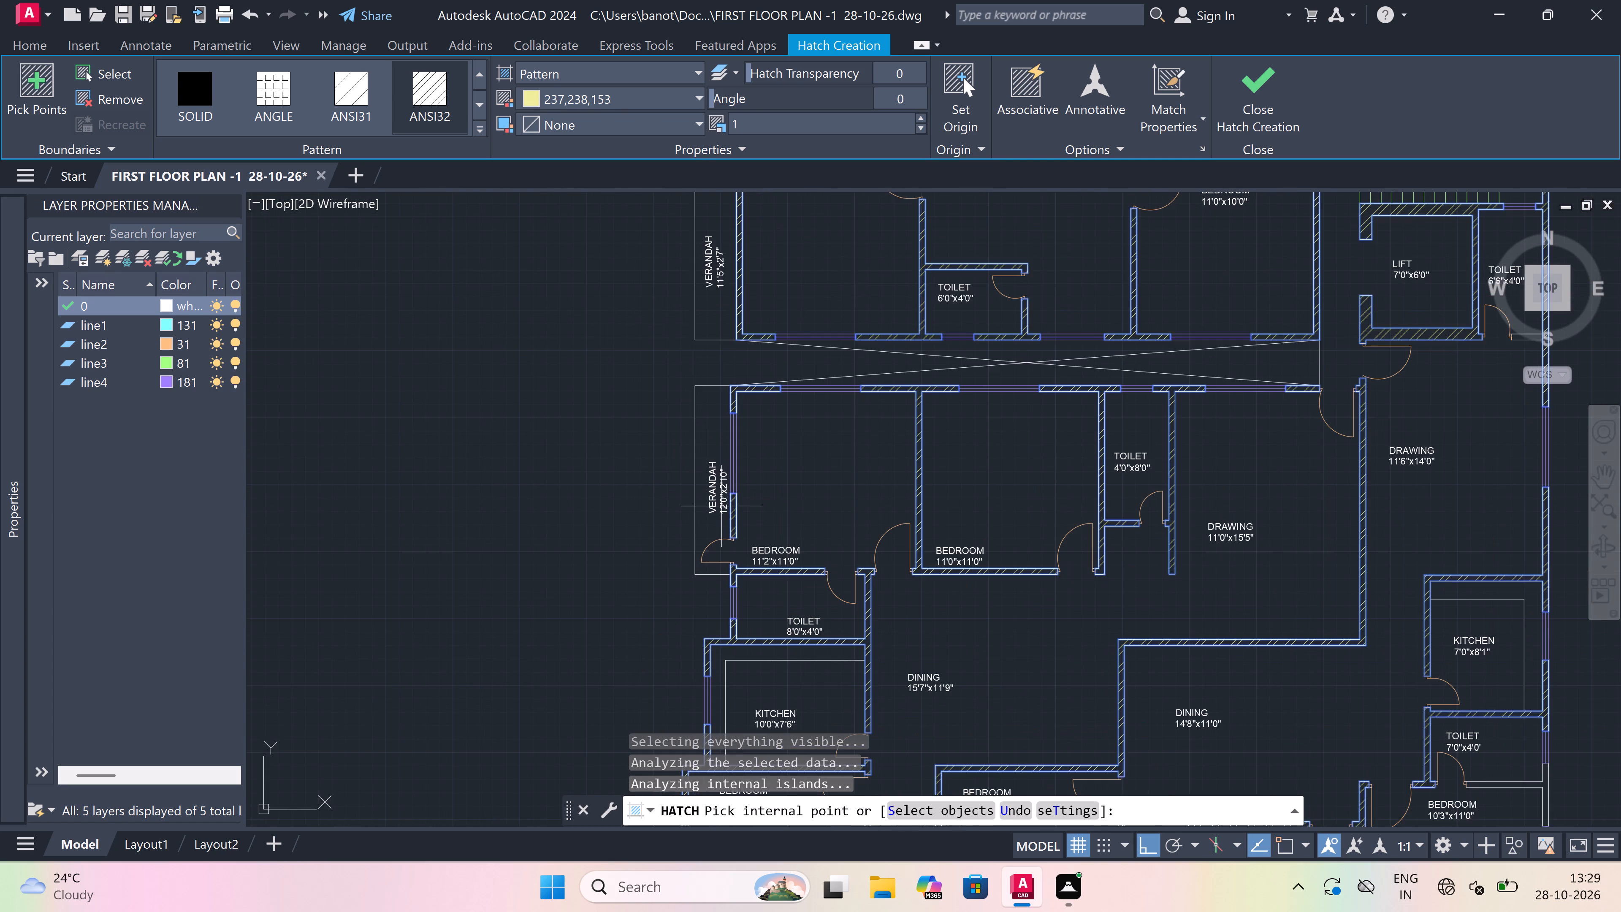
pyautogui.scroll(-4, 722, 476)
pyautogui.scroll(3, 754, 336)
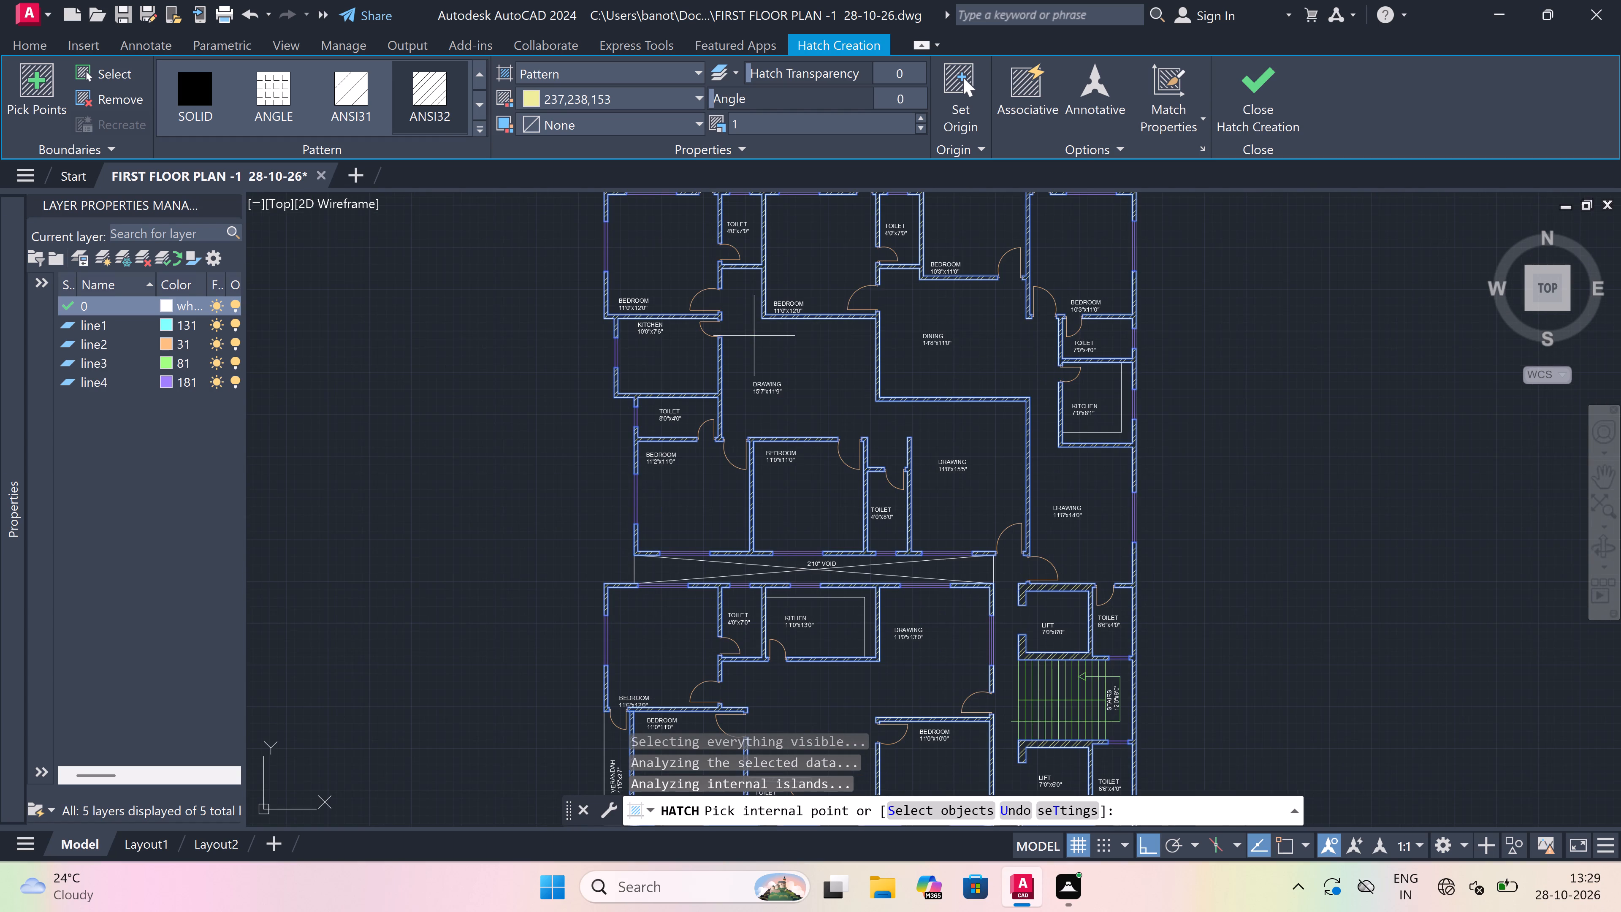
pyautogui.scroll(-3, 699, 418)
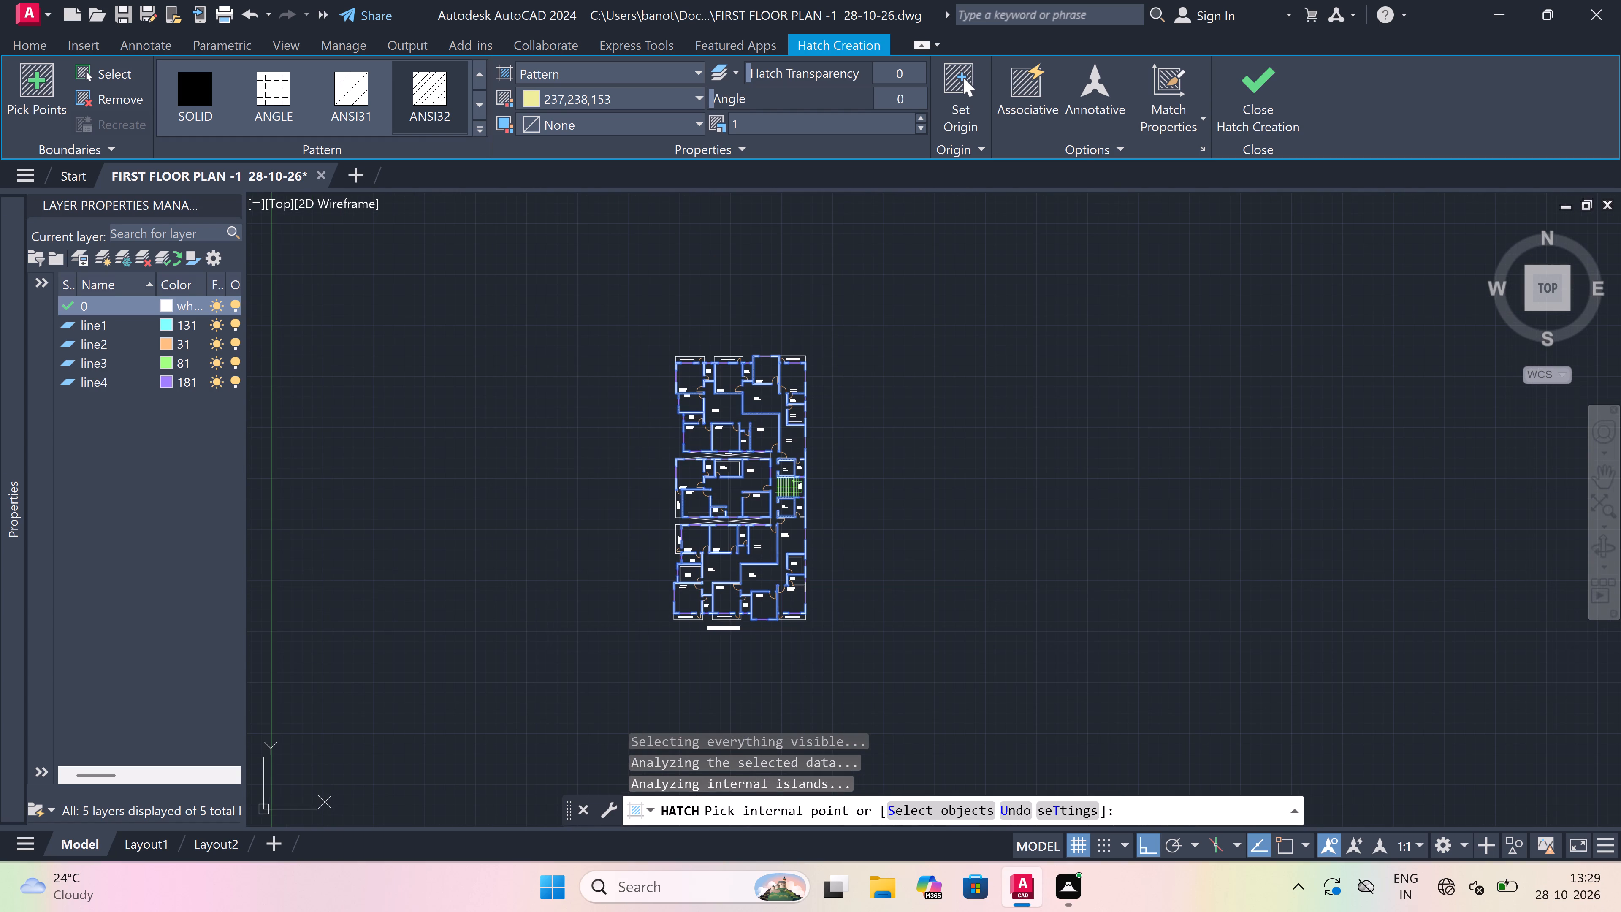
pyautogui.press('Escape')
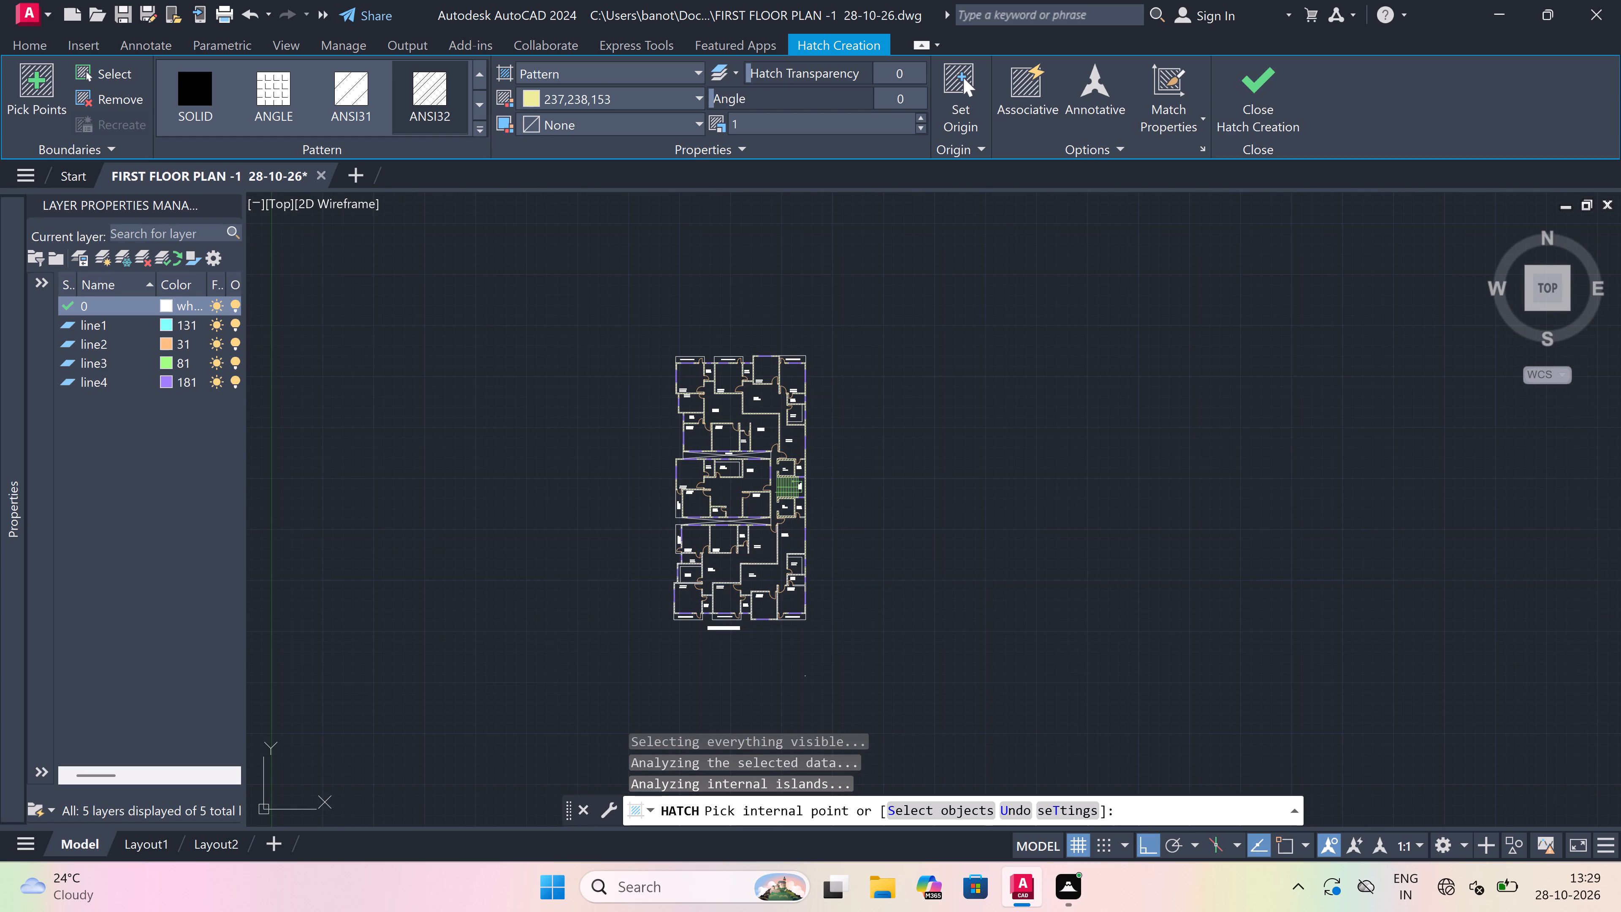
# Change the wall hatch colour to green 88,186,72.
pyautogui.scroll(3, 753, 377)
pyautogui.scroll(-3, 753, 377)
pyautogui.scroll(3, 727, 345)
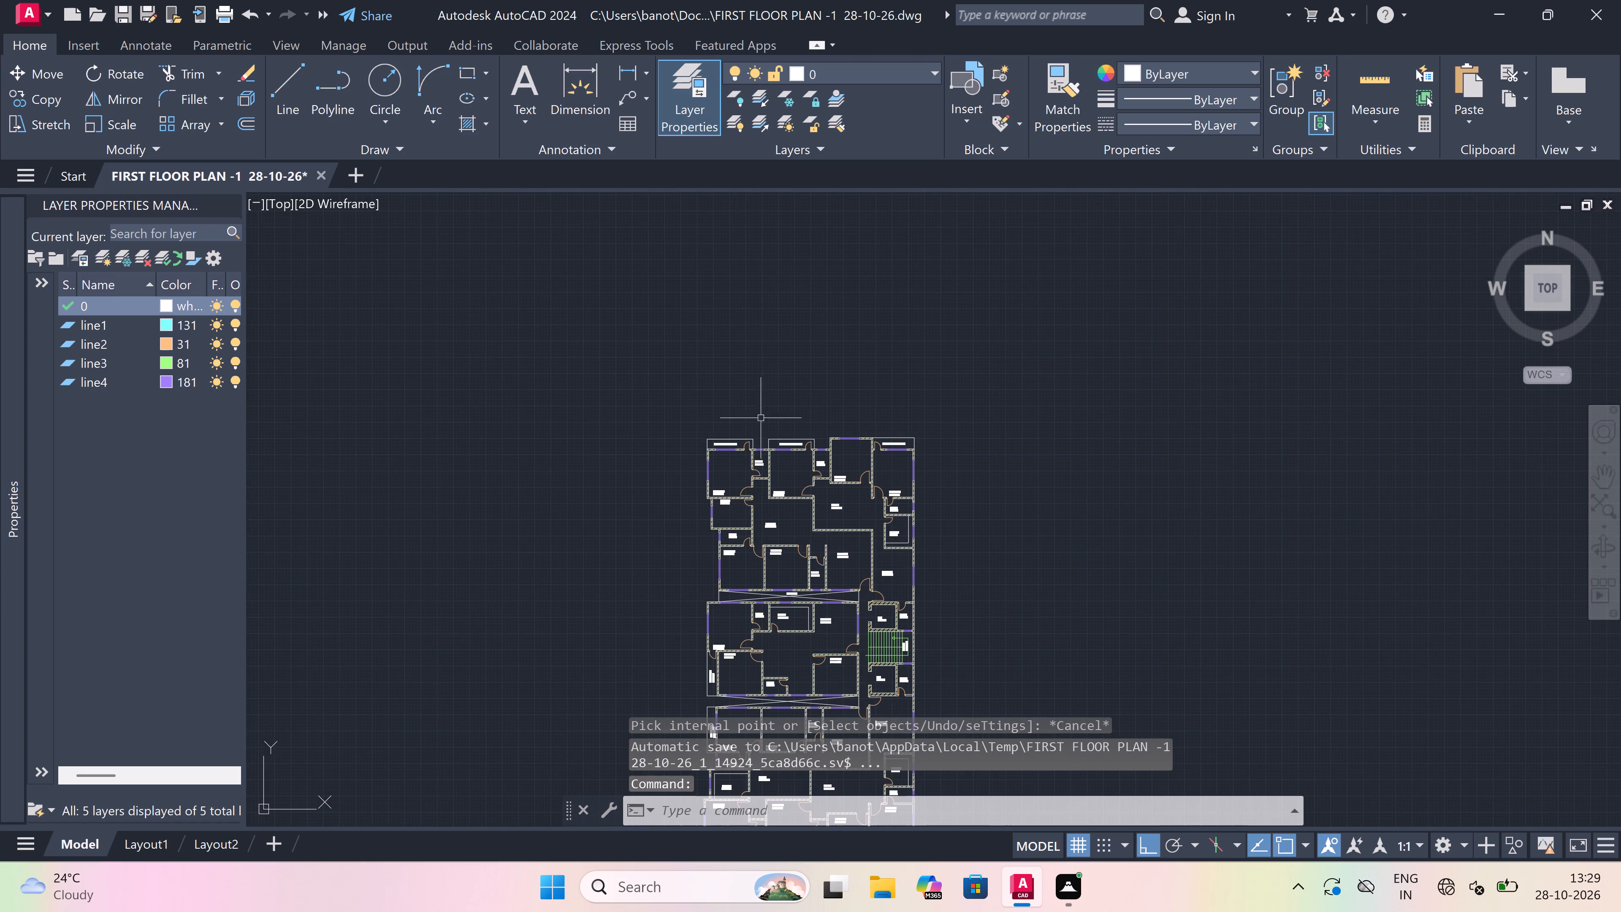
pyautogui.scroll(4, 747, 436)
pyautogui.scroll(-4, 702, 505)
pyautogui.scroll(4, 688, 558)
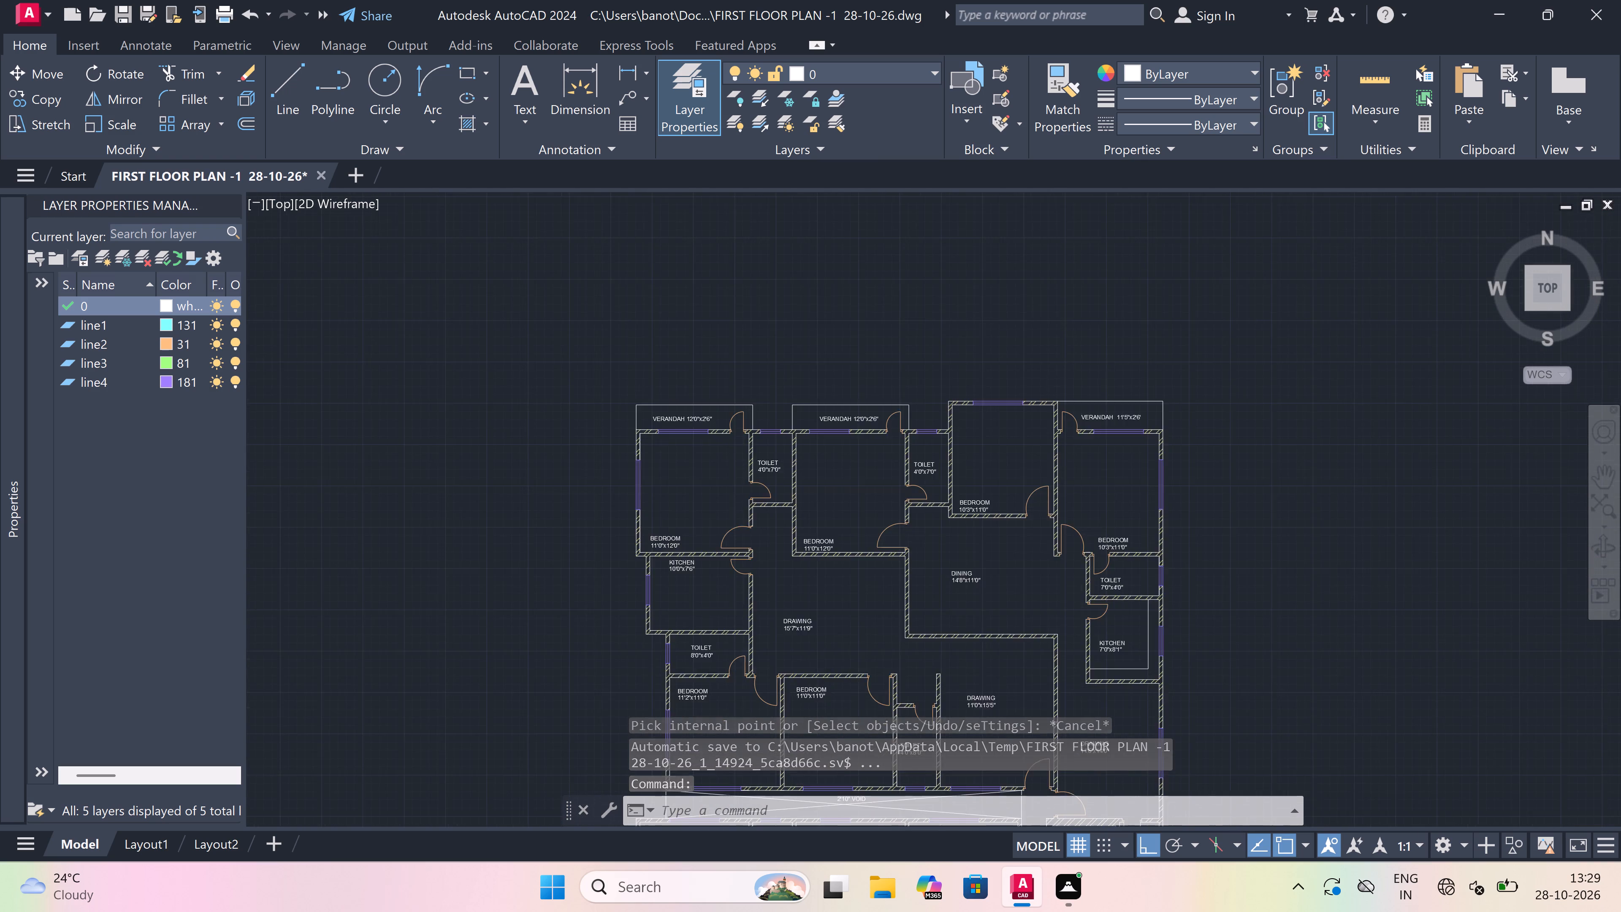
pyautogui.scroll(2, 686, 544)
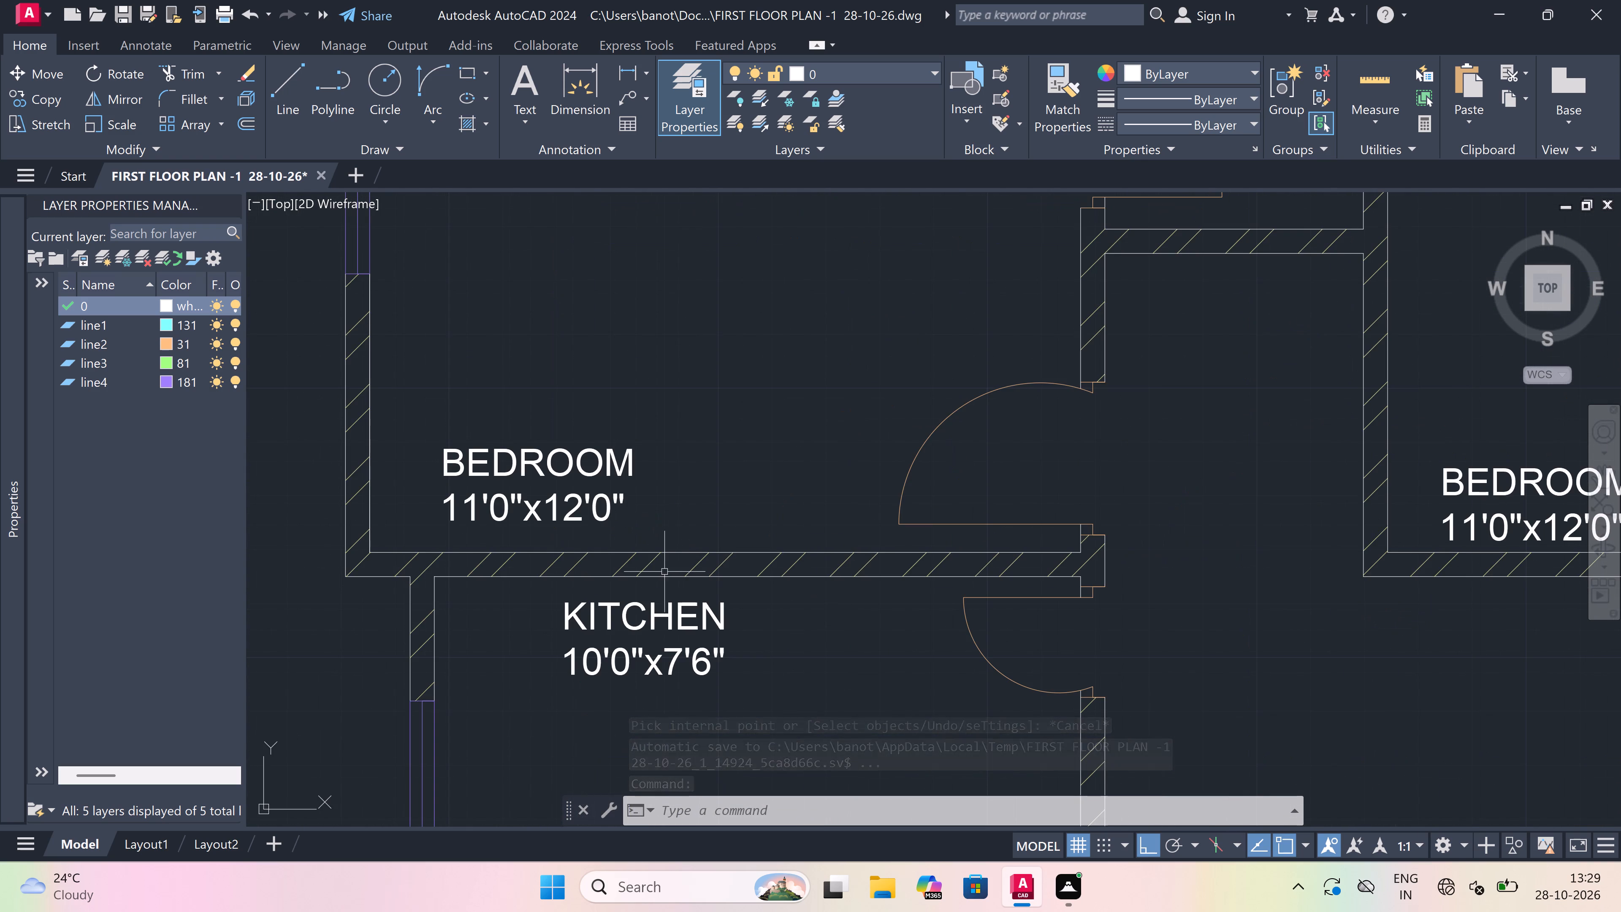
pyautogui.click(664, 563)
pyautogui.click(618, 563)
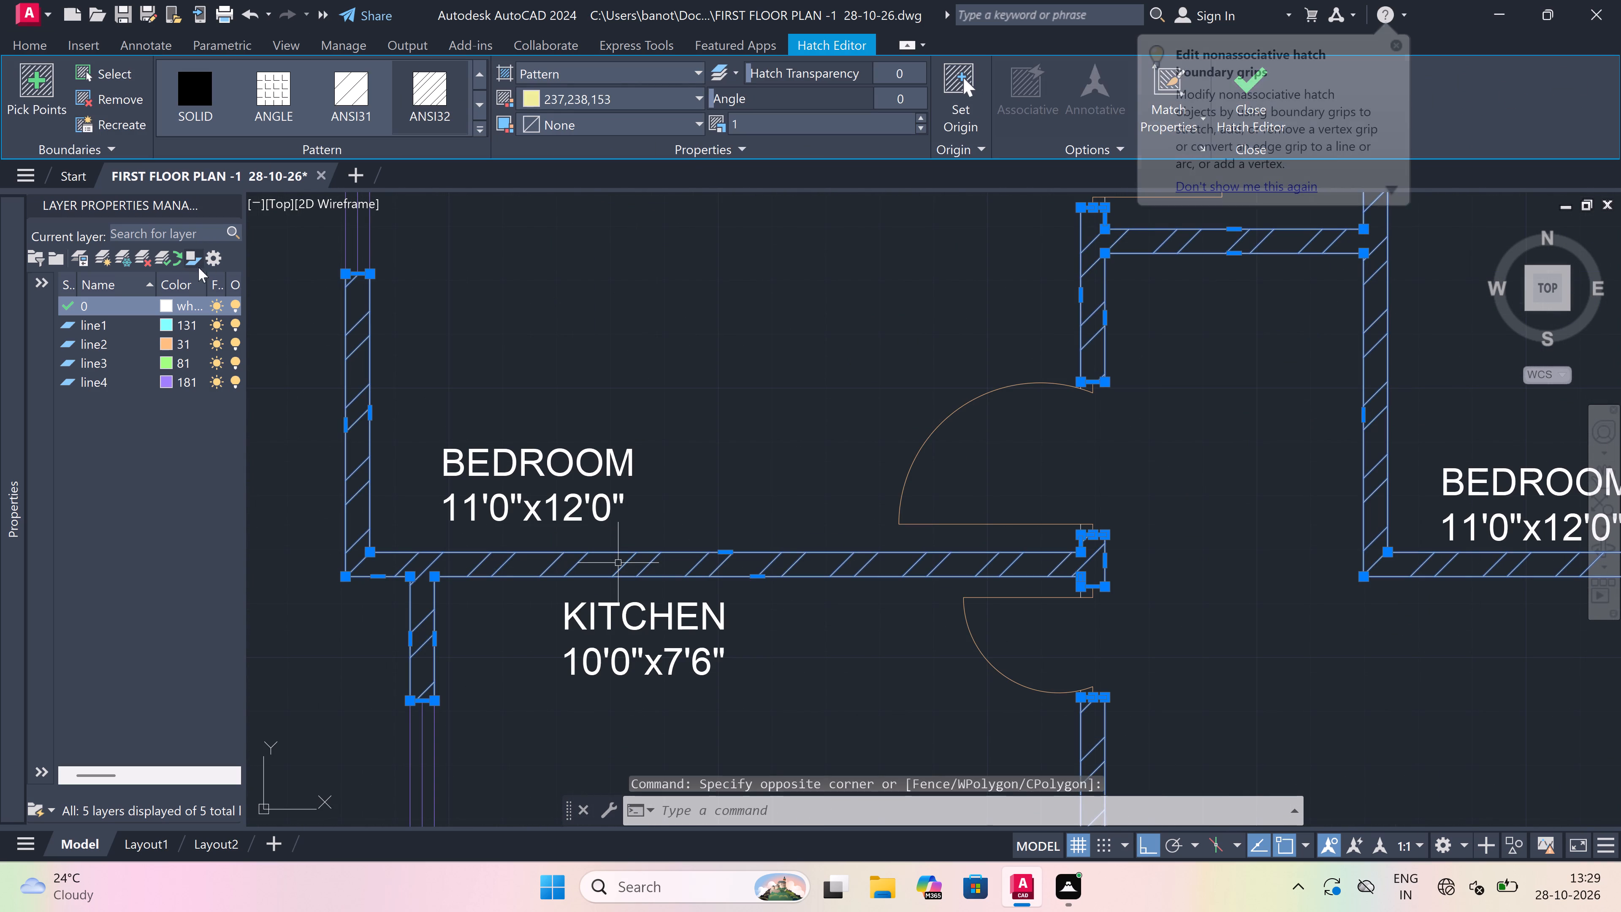
pyautogui.click(621, 94)
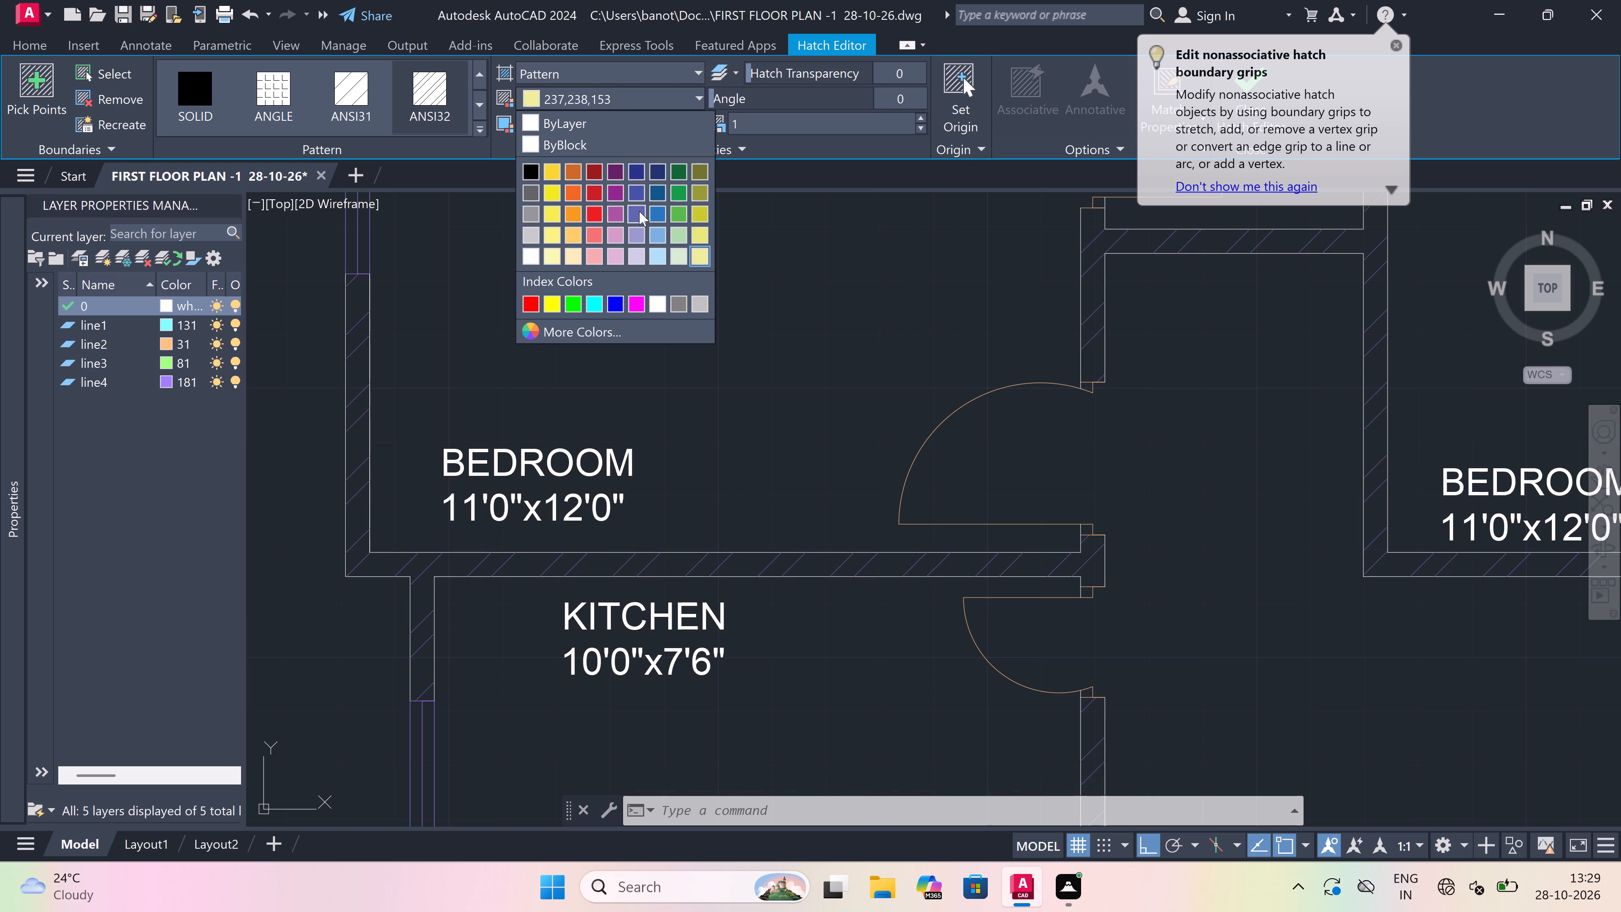
pyautogui.click(682, 214)
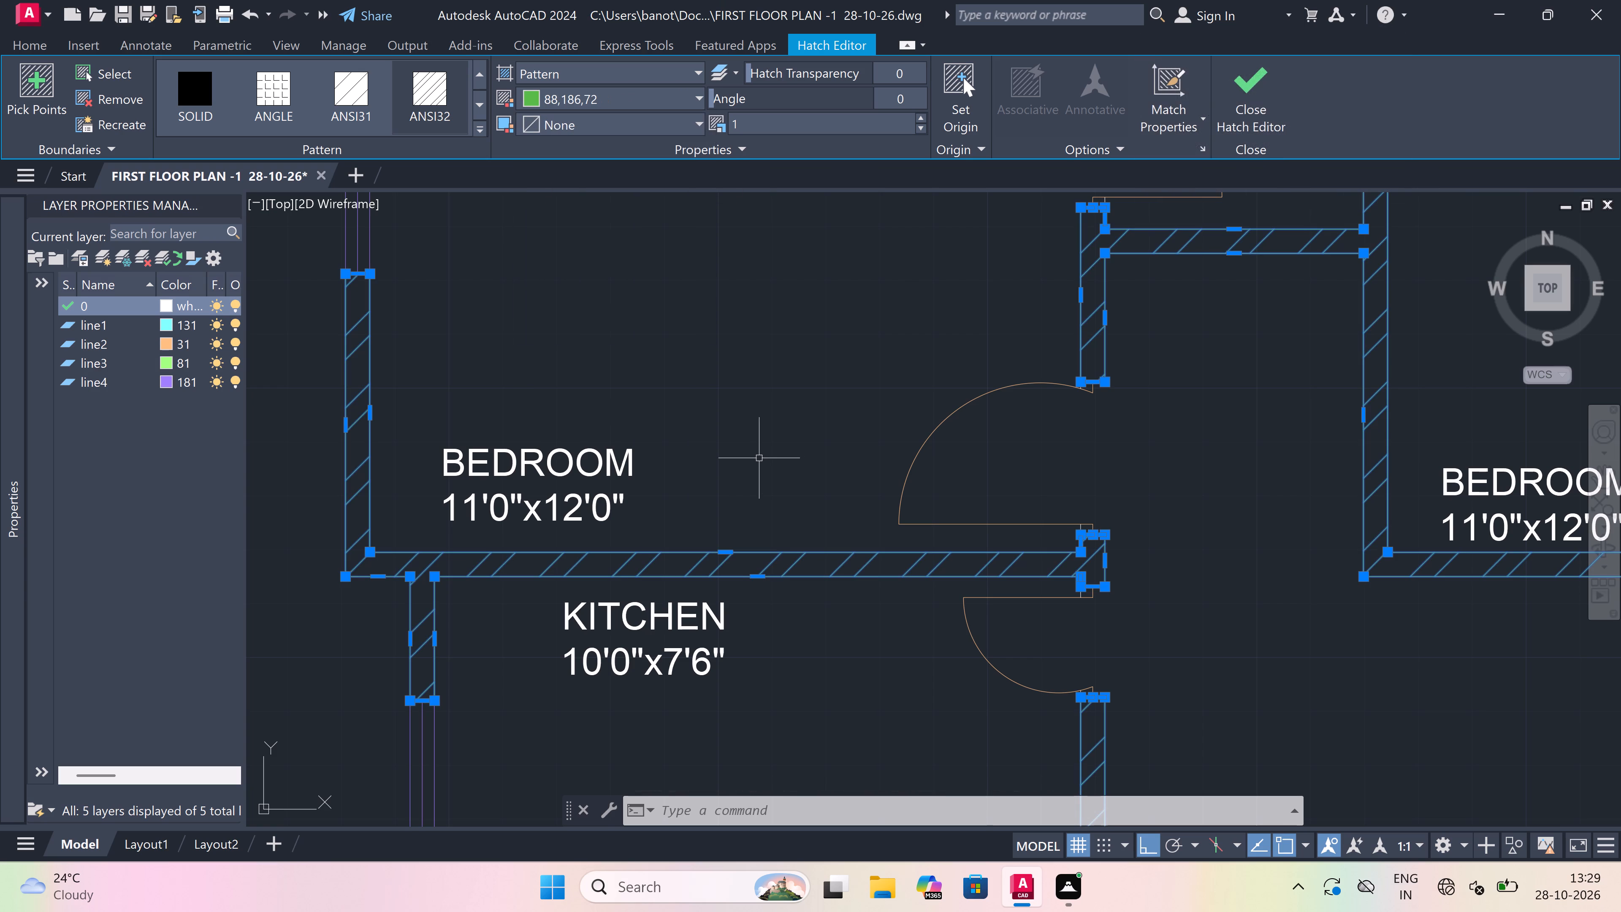
pyautogui.press('Escape')
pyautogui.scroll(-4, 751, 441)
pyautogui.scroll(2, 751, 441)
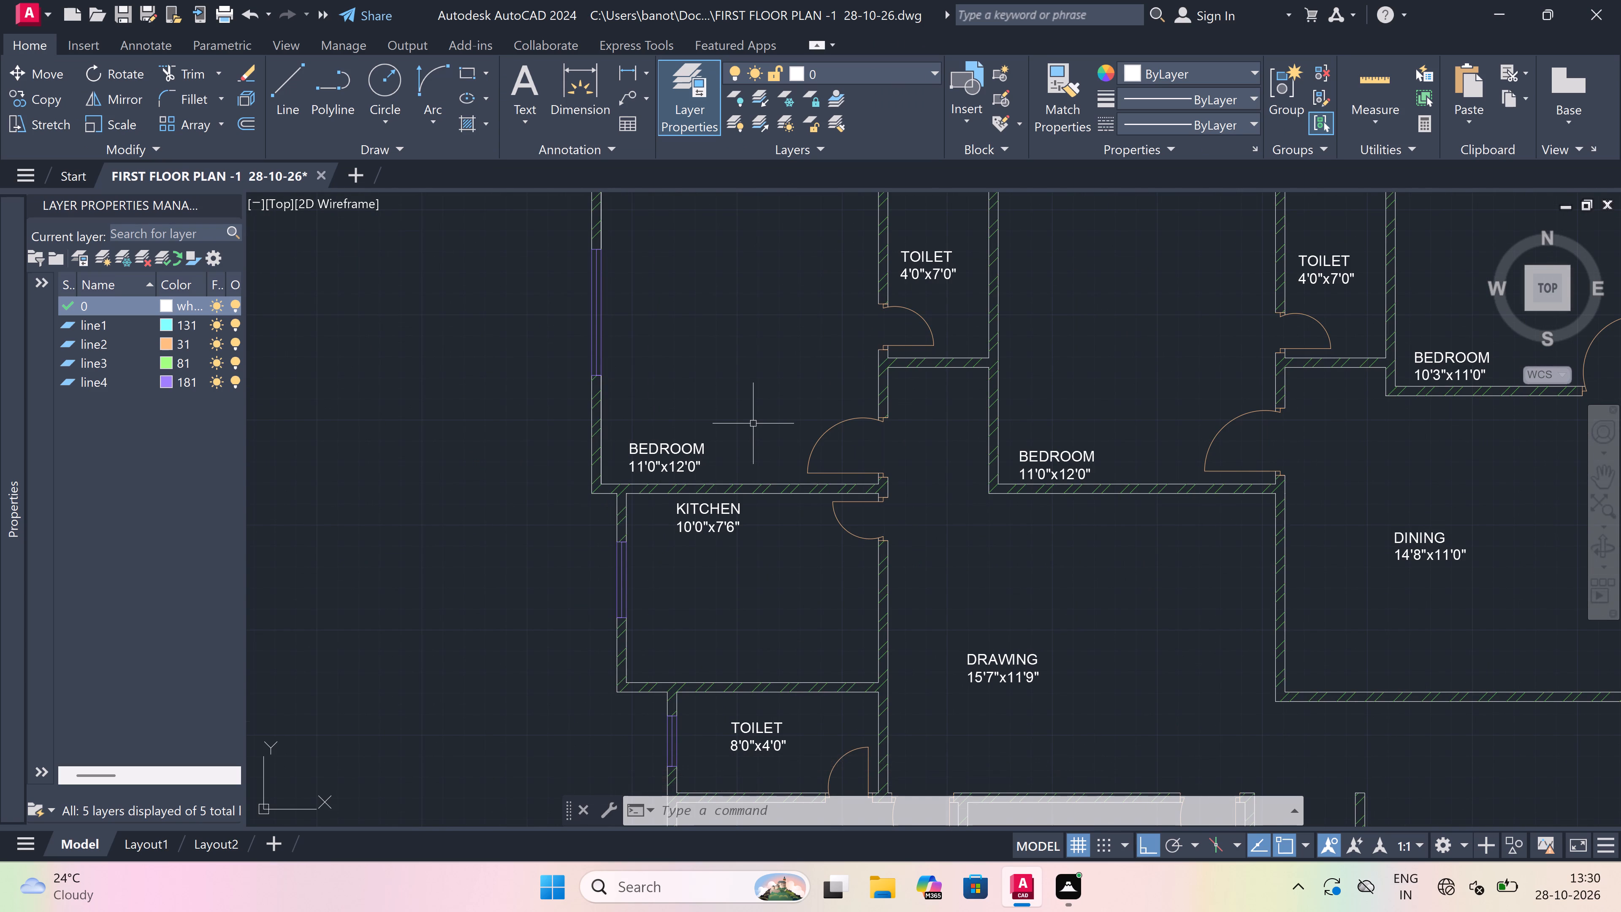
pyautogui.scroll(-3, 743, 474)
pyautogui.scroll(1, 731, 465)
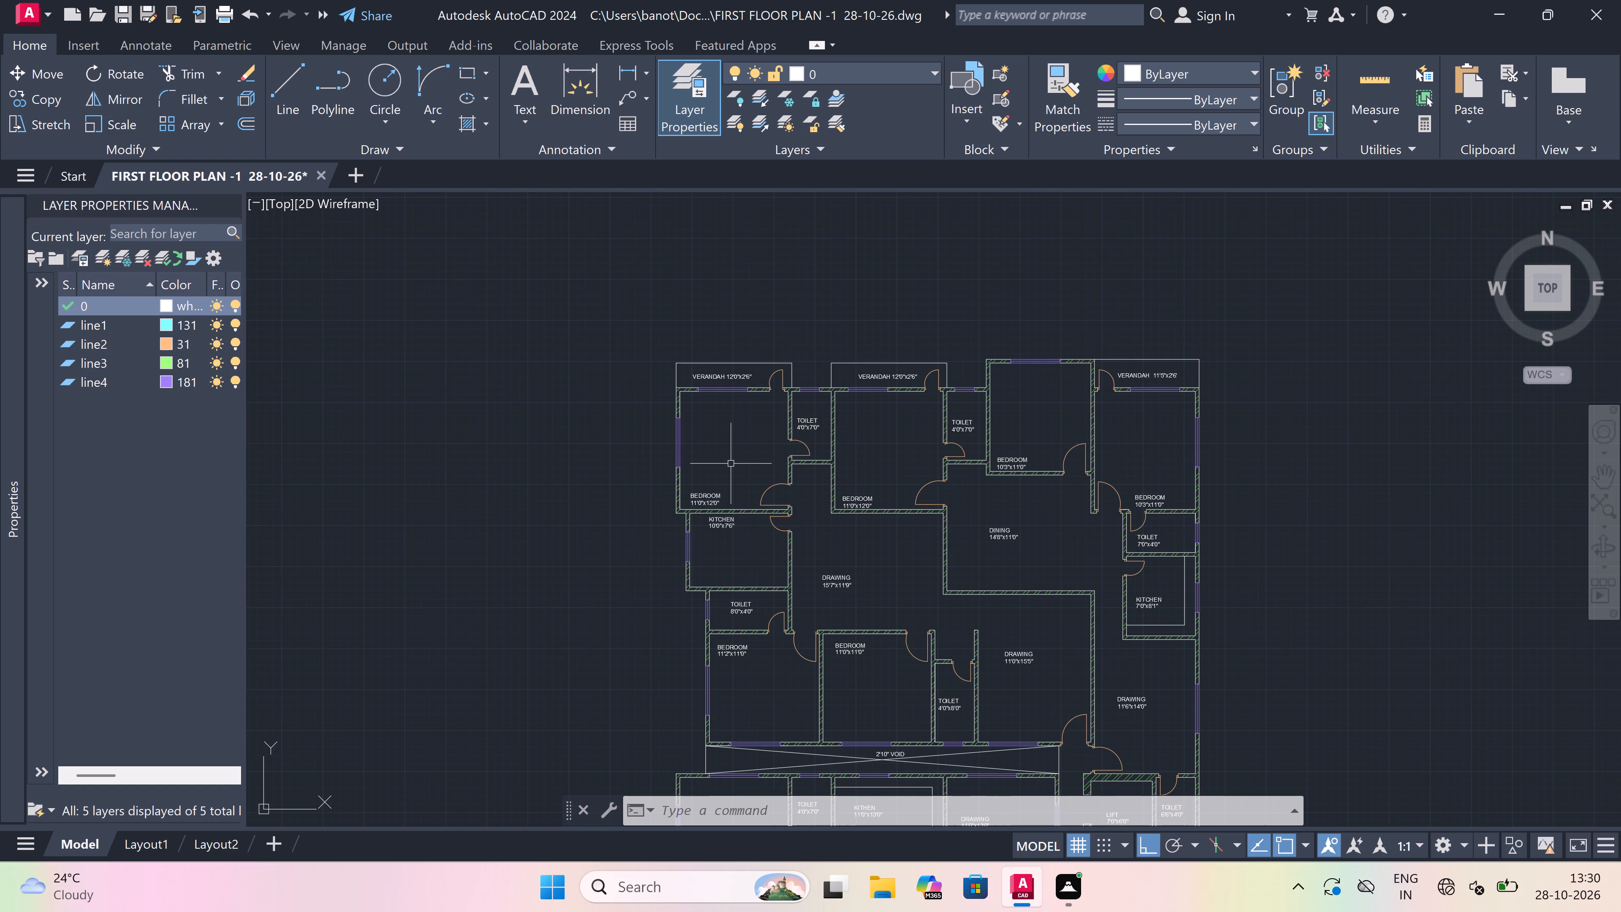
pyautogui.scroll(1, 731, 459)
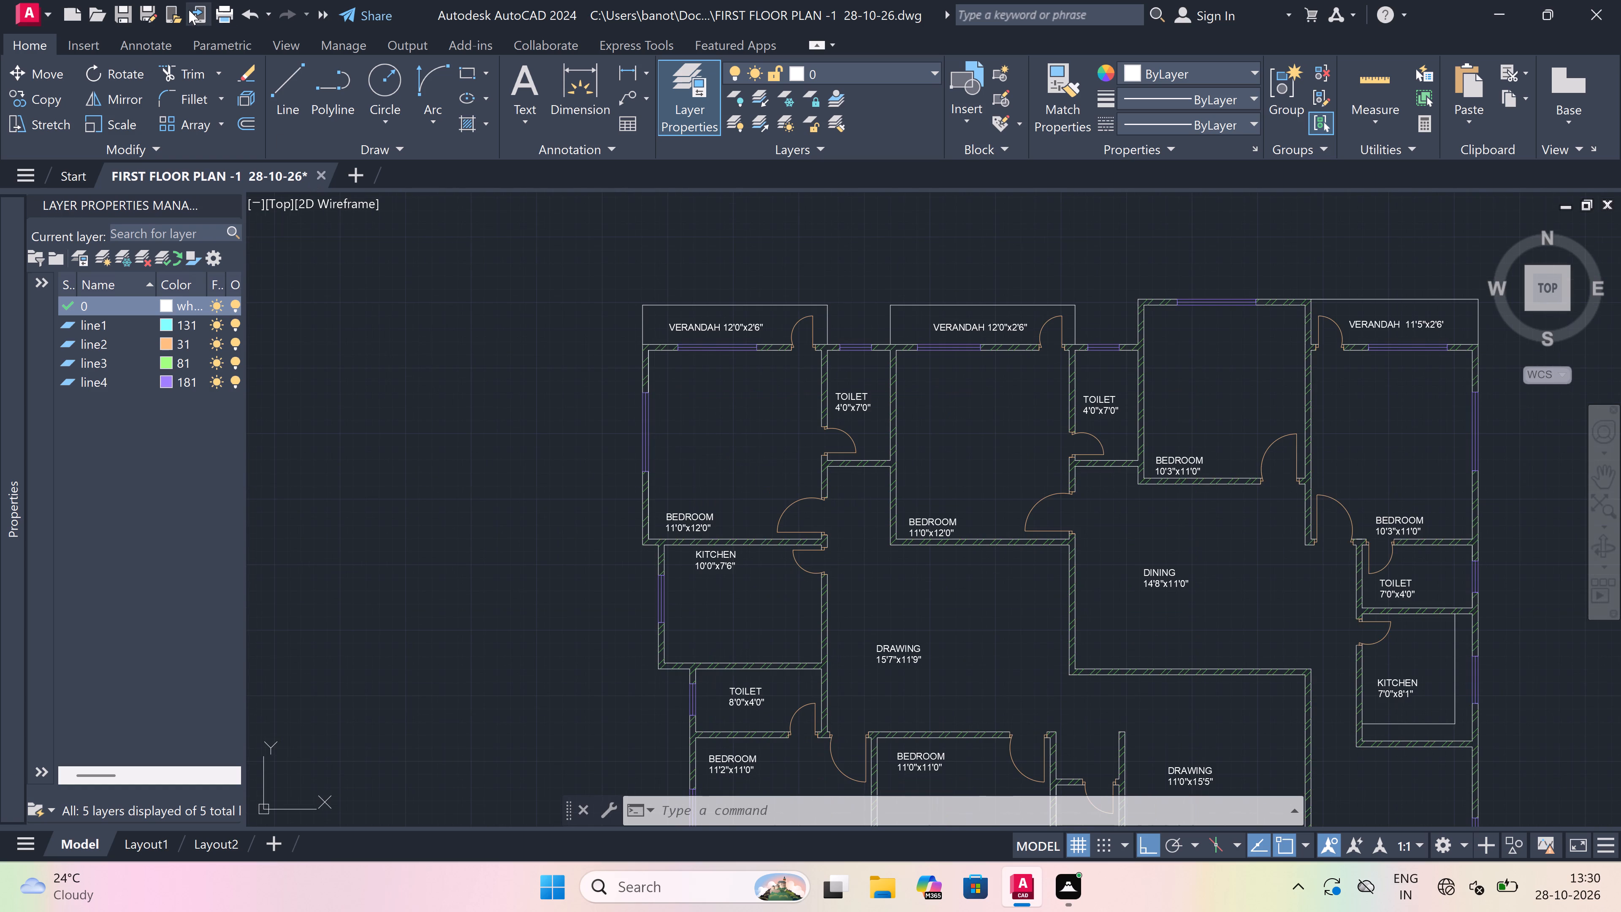
# Open the recent drawing FIRST FLOOR PLAN -3 17-10-26.
pyautogui.click(23, 8)
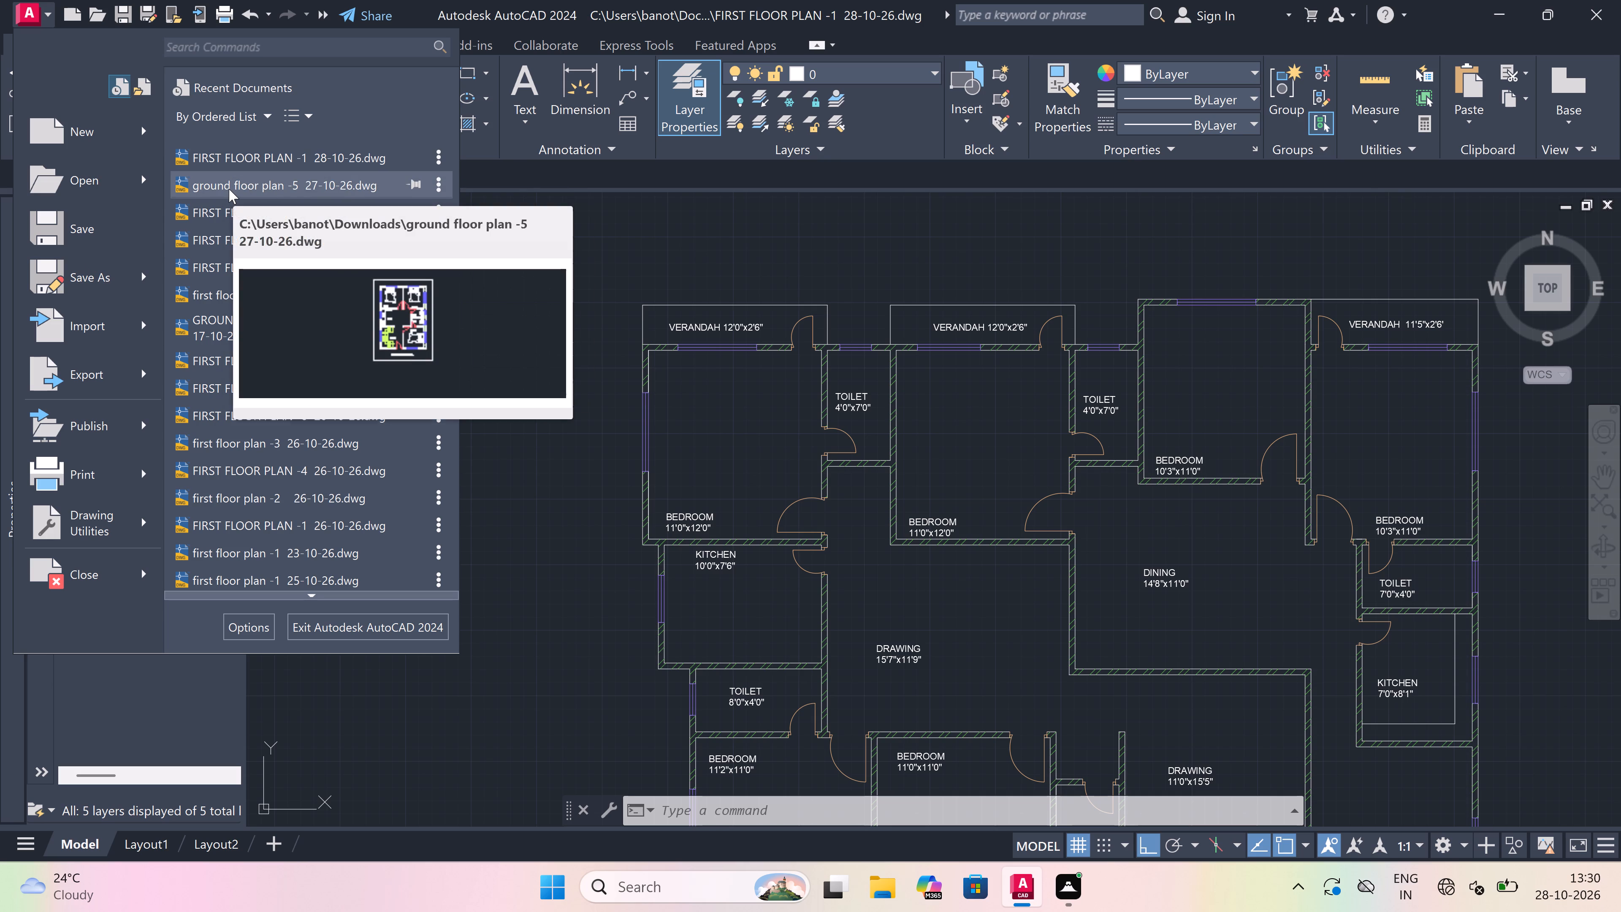
pyautogui.doubleClick(223, 206)
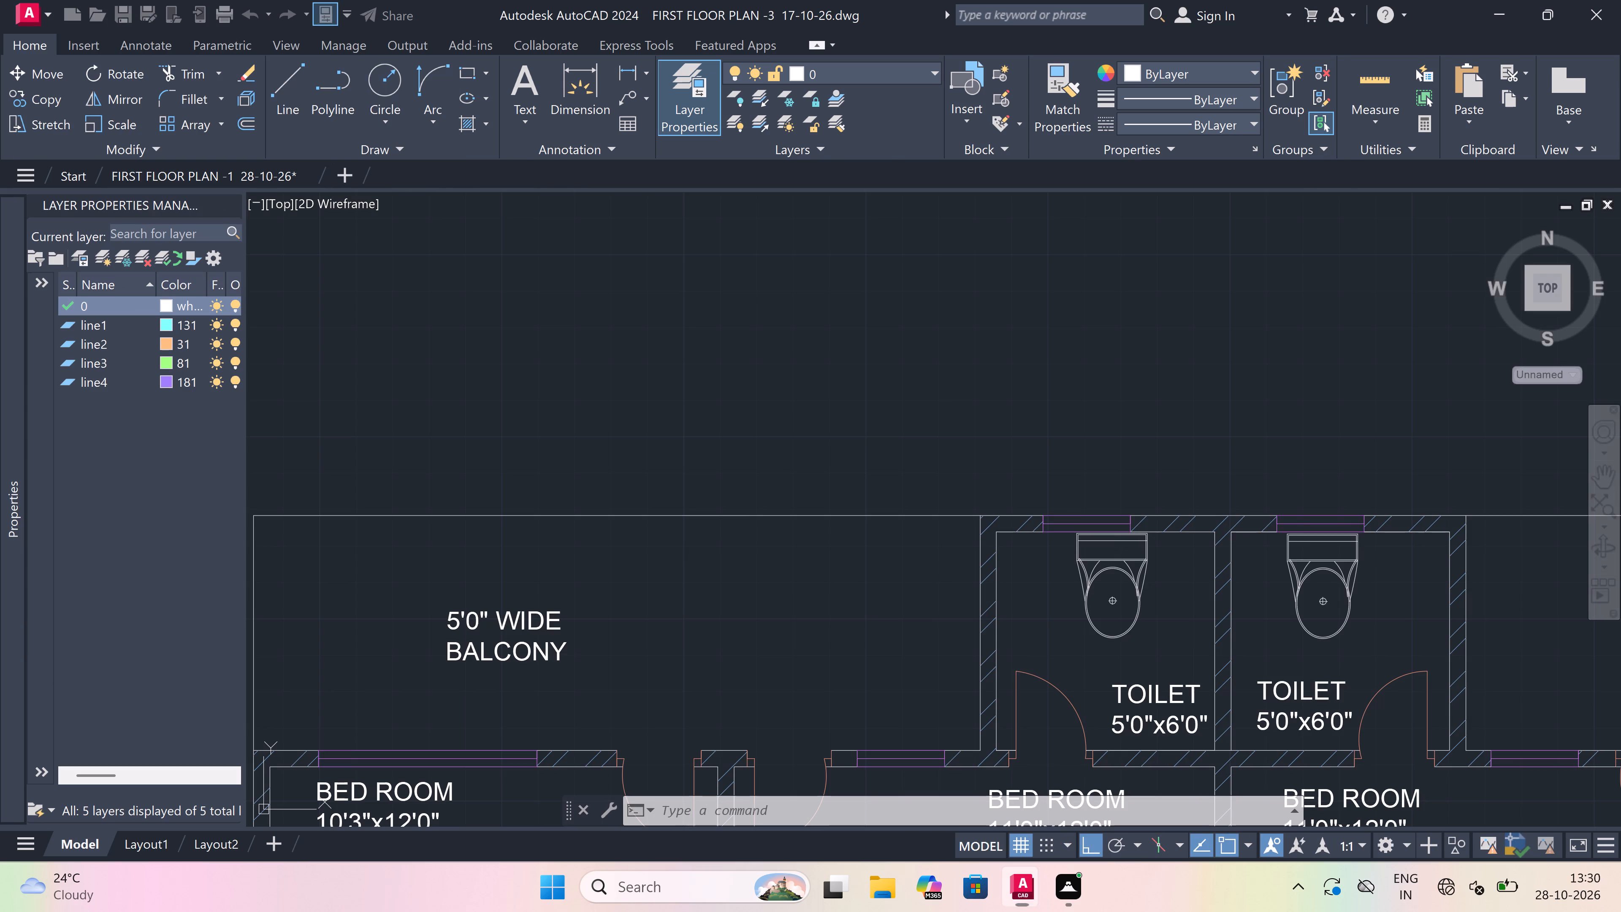
# Copy the WC from a TOILET 5'0"x6'0" and paste it into FIRST FLOOR PLAN -1 28-10-26, outside the plan beside BEDROOM 11'0"x12'0".
pyautogui.scroll(-5, 700, 429)
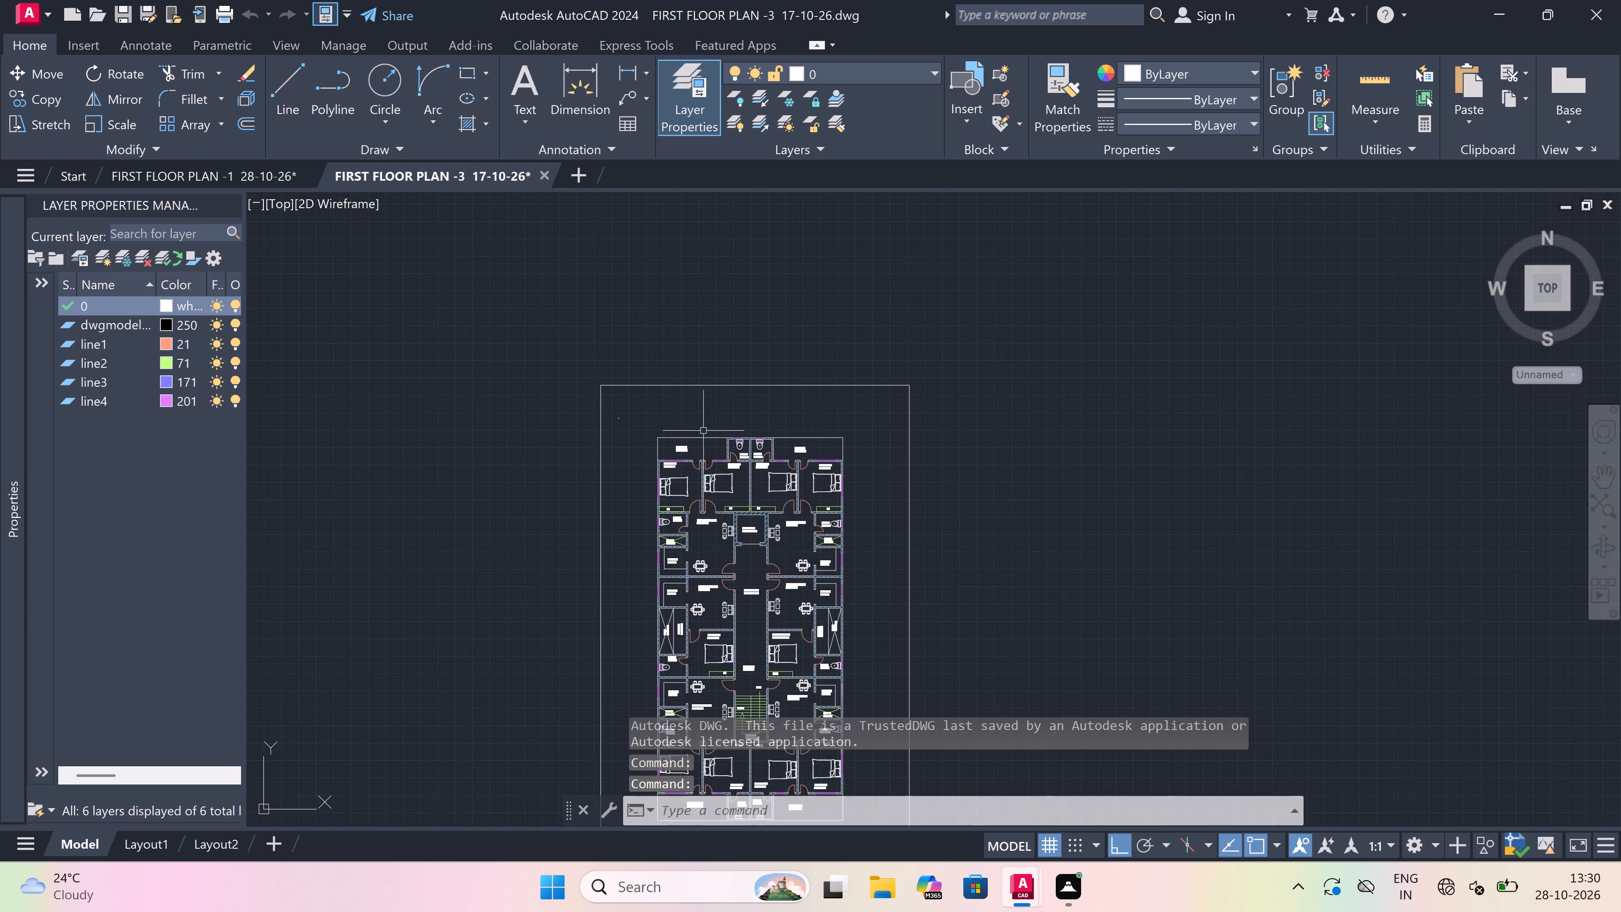
pyautogui.scroll(3, 726, 436)
pyautogui.scroll(3, 786, 466)
pyautogui.moveTo(791, 443); pyautogui.dragTo(774, 447)
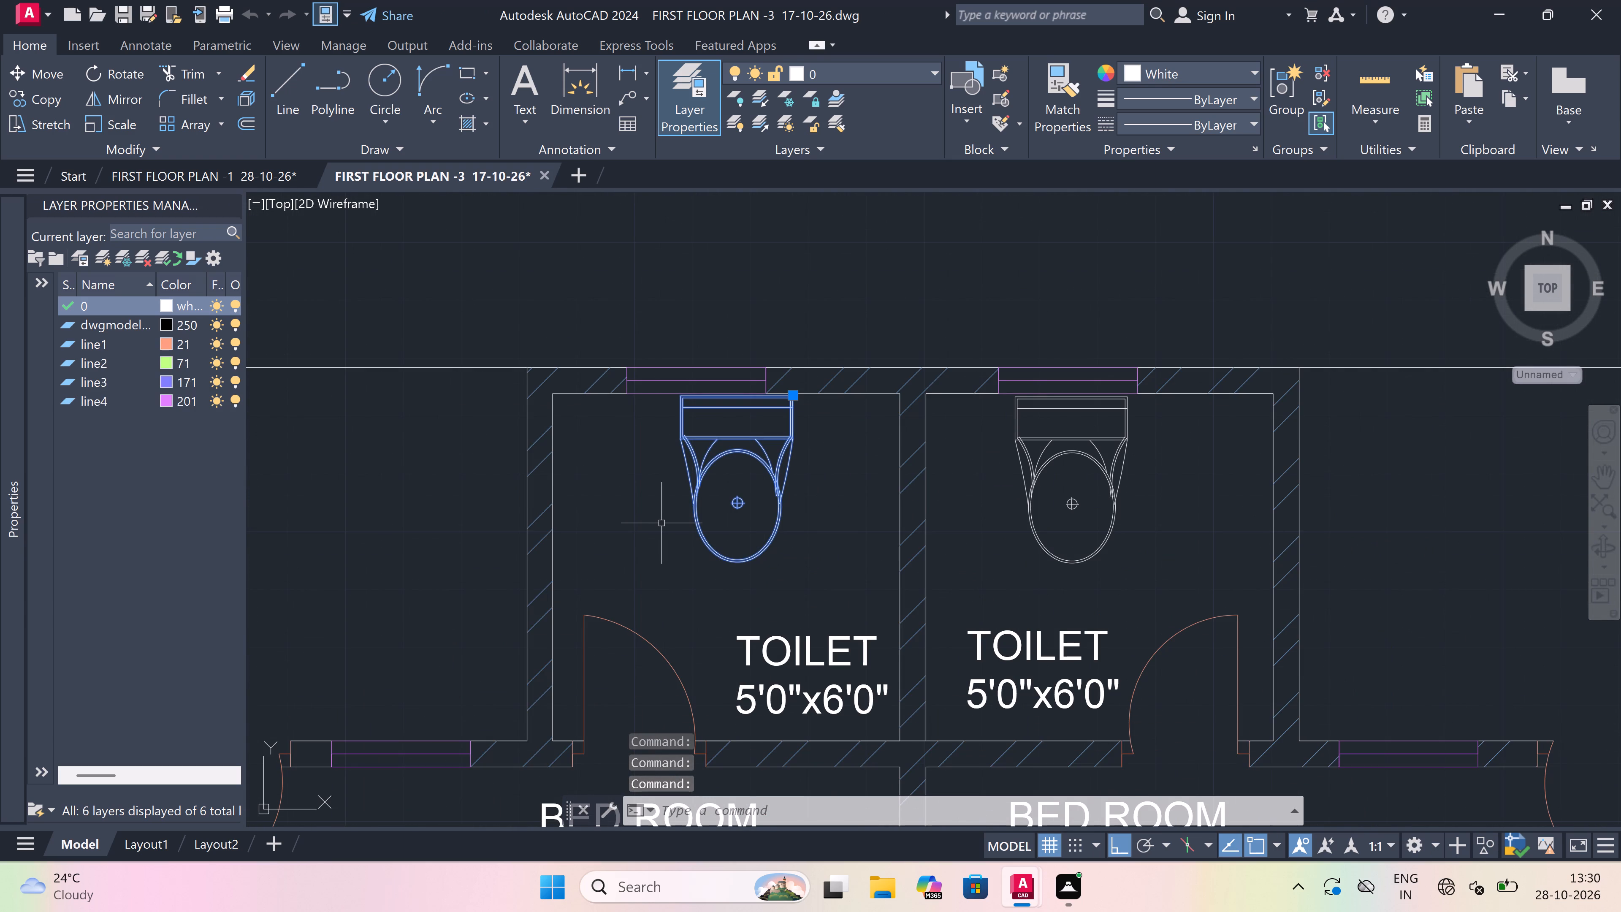
pyautogui.hotkey('ctrl', 'c')
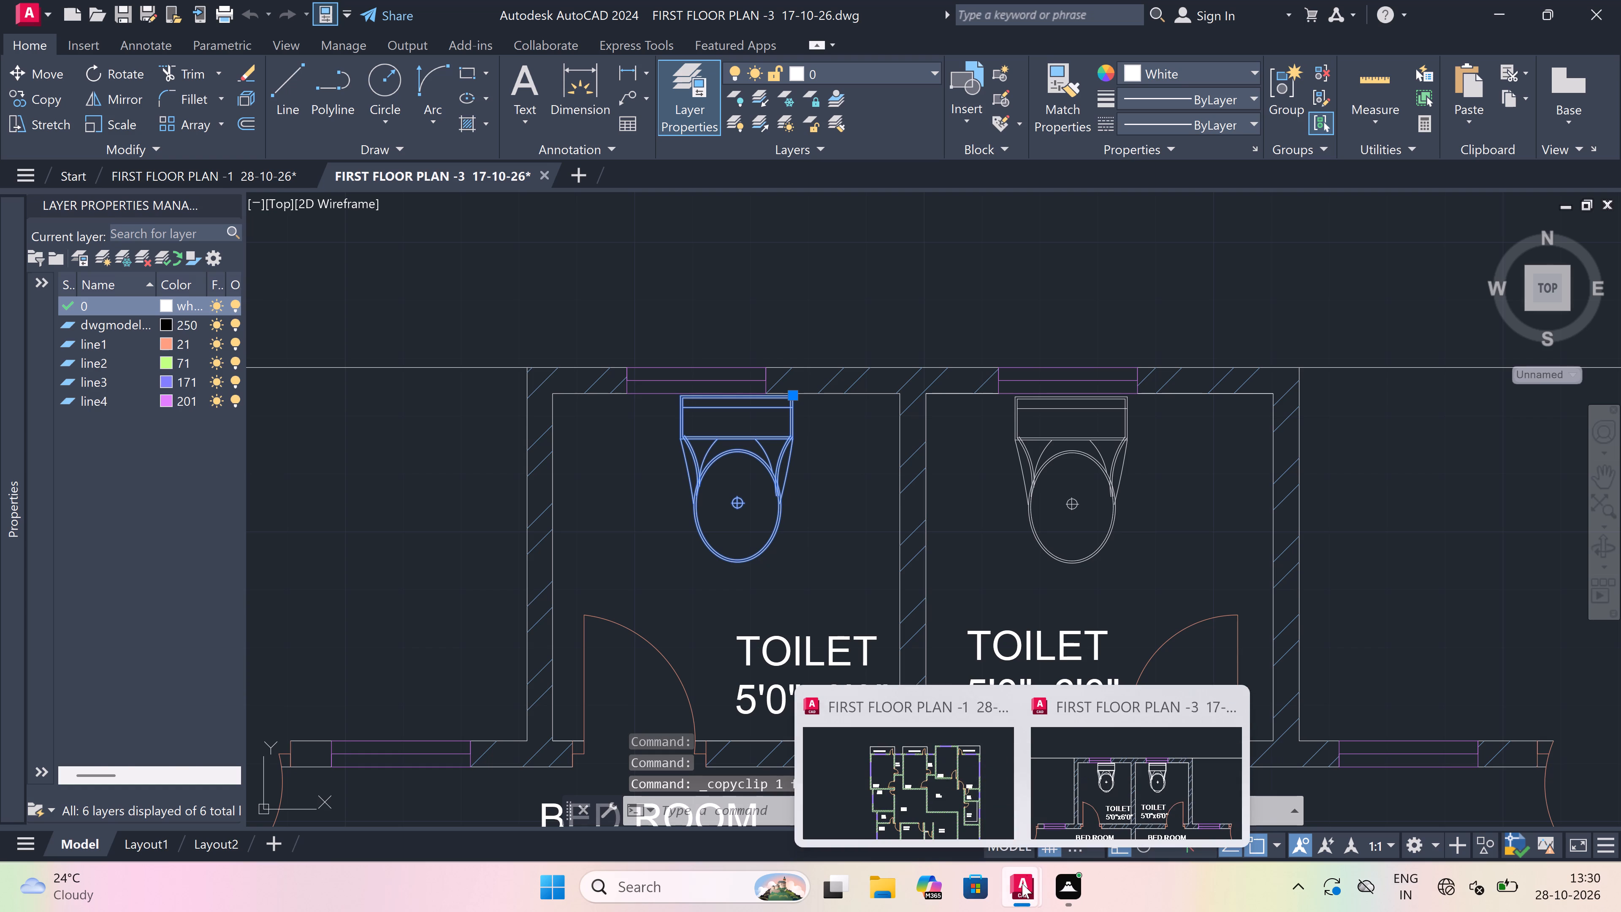
pyautogui.click(933, 776)
pyautogui.hotkey('ctrl', 'v')
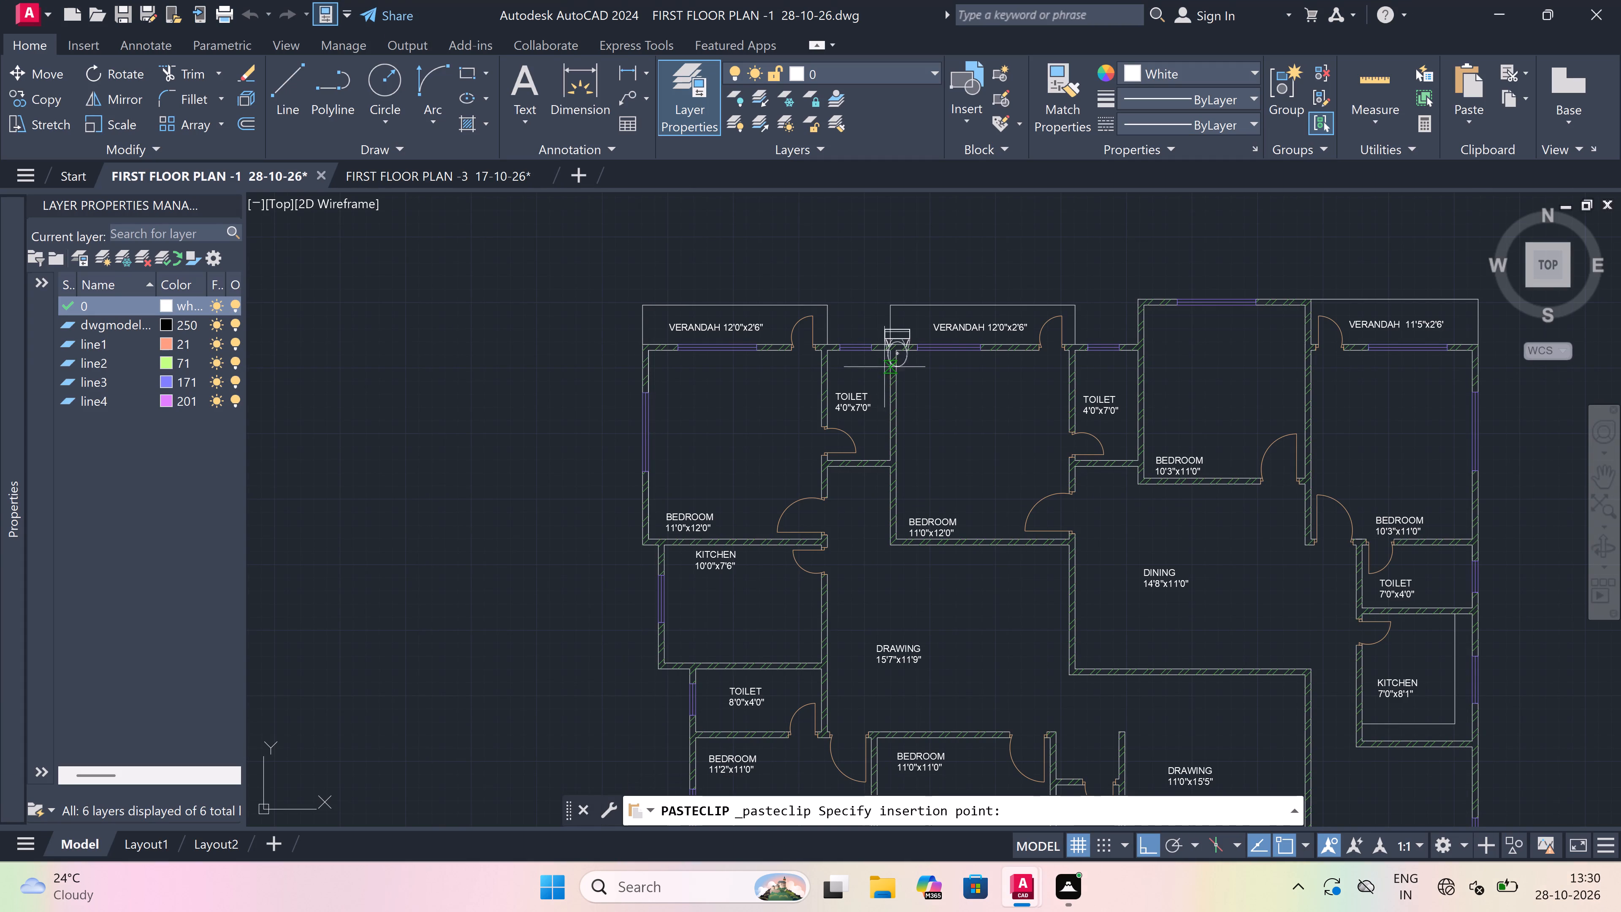
pyautogui.click(521, 449)
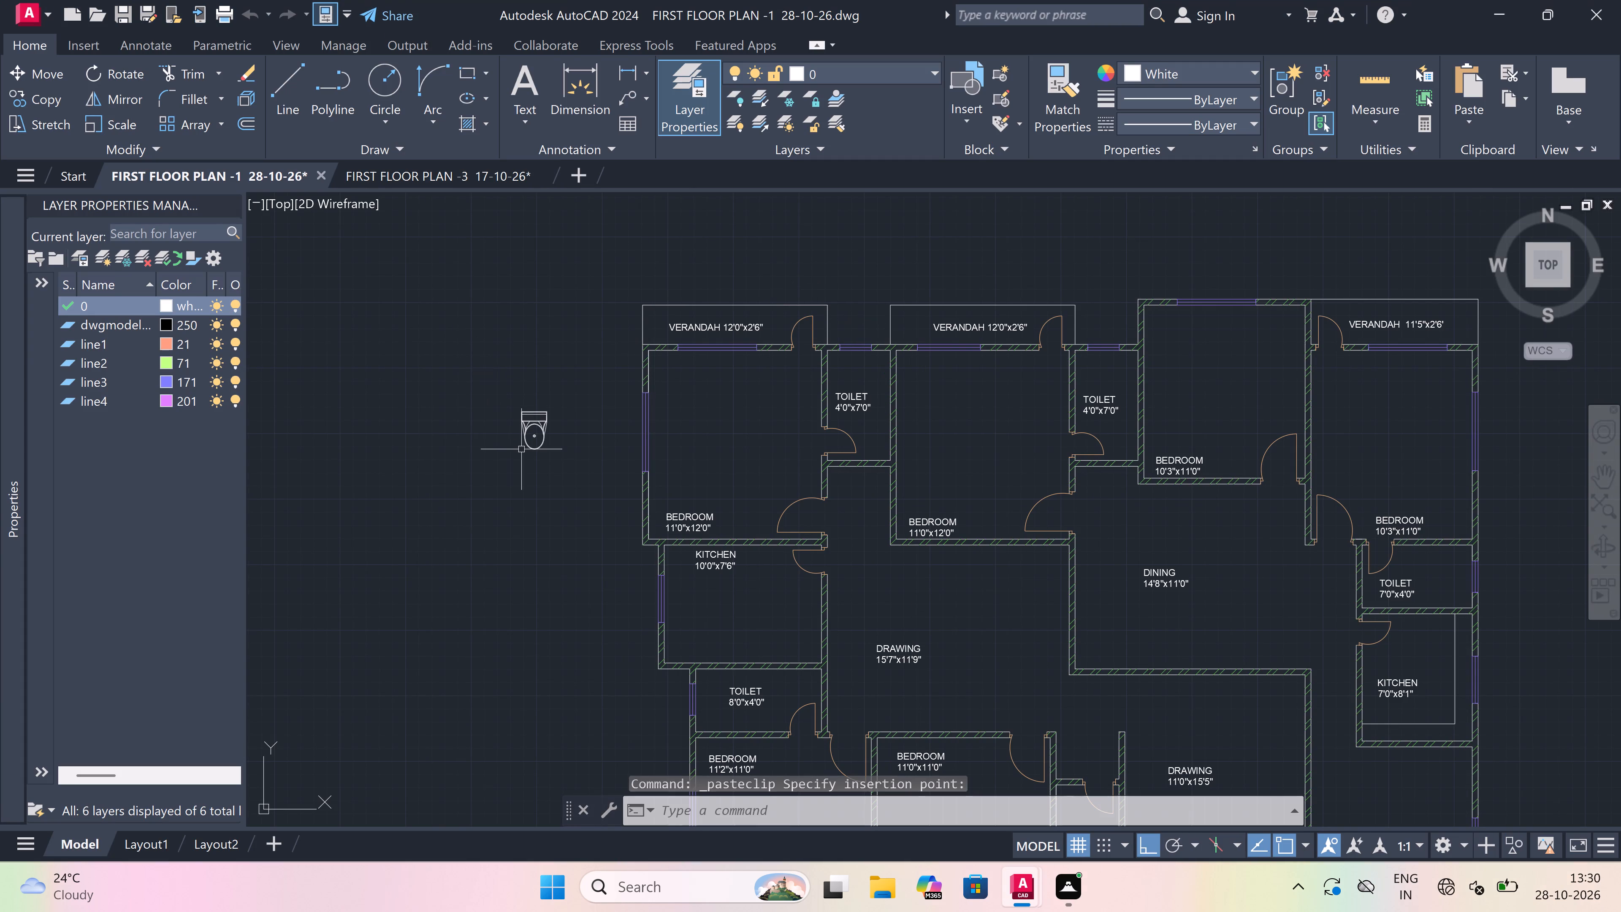
# Scale the pasted WC down freehand to about two-thirds of its size, using its back-edge midpoint as base point.
pyautogui.scroll(2, 518, 382)
pyautogui.moveTo(622, 403); pyautogui.dragTo(617, 407)
pyautogui.moveTo(381, 703); pyautogui.dragTo(386, 699)
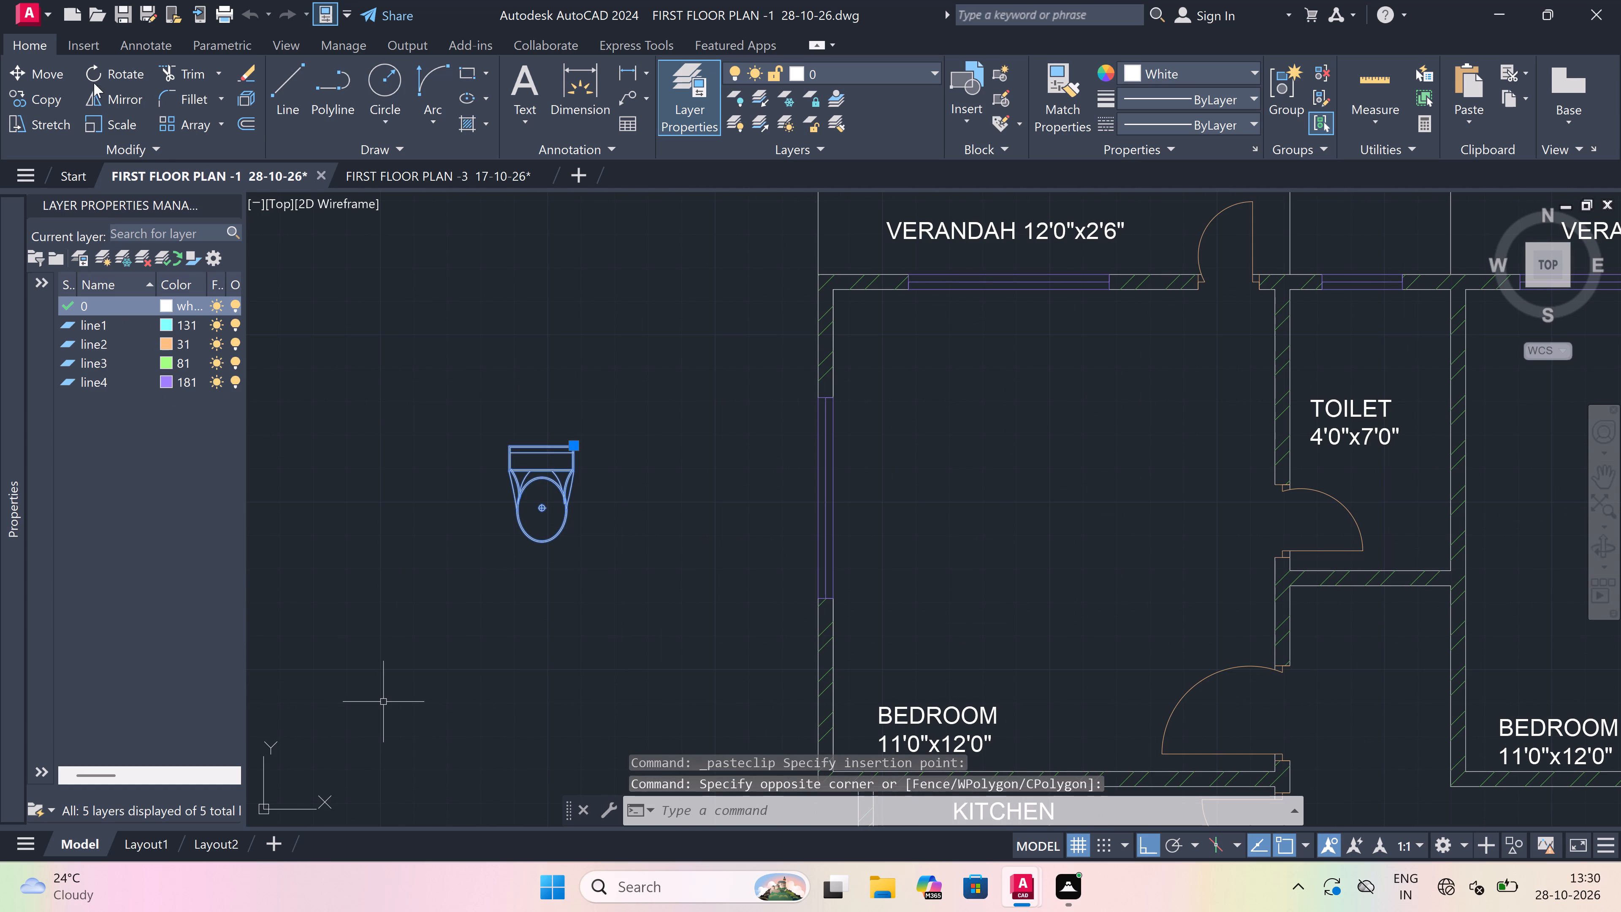
pyautogui.click(116, 119)
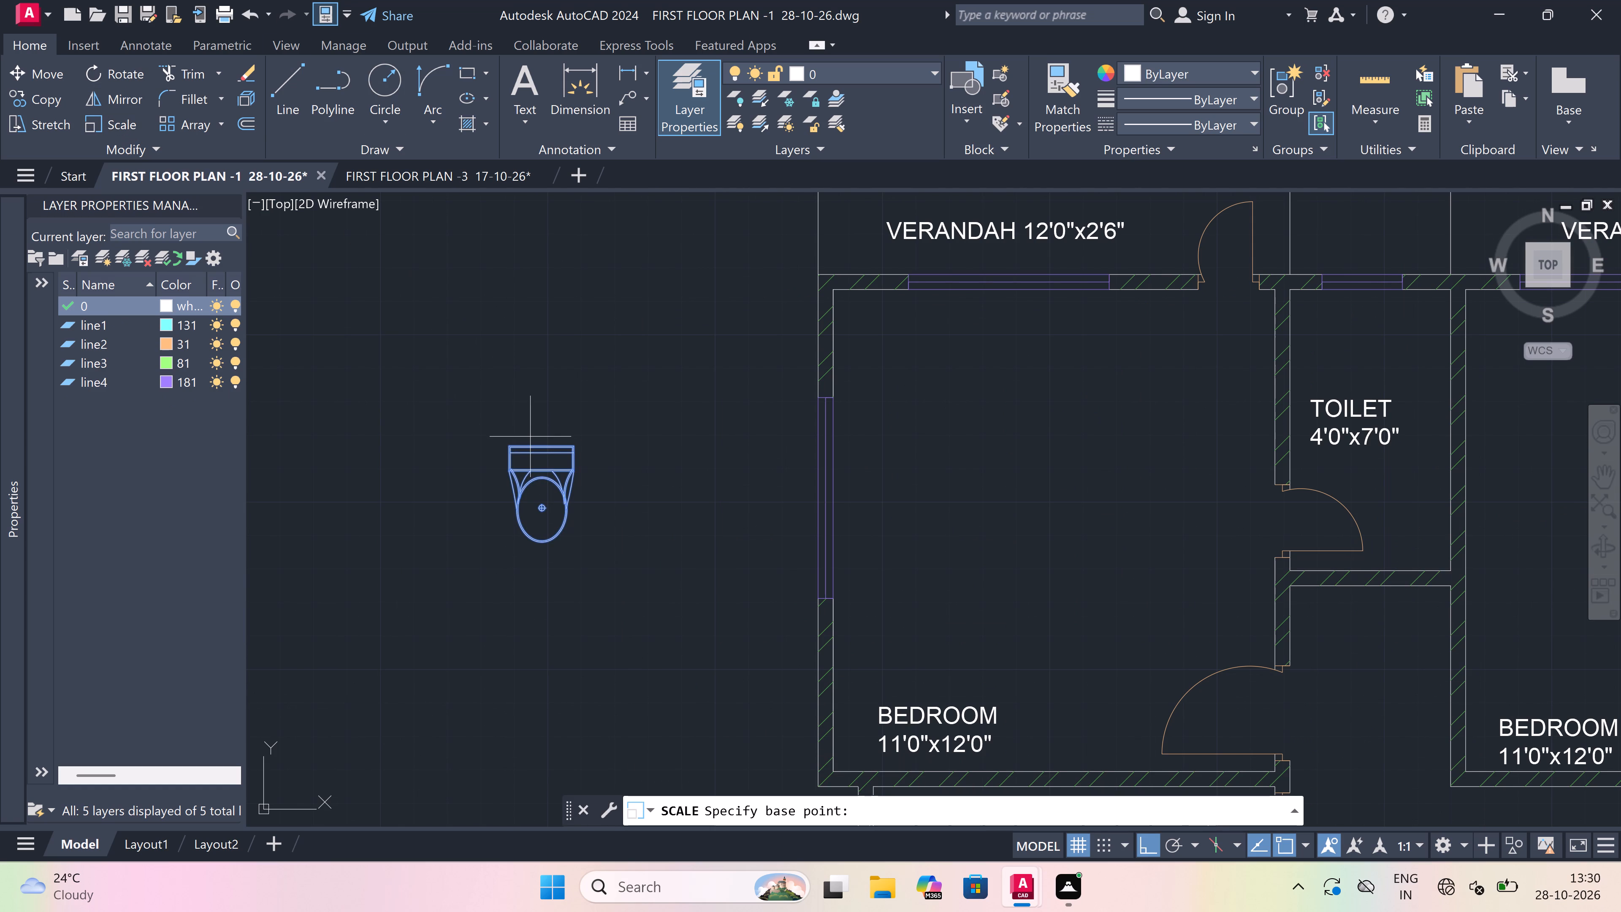
pyautogui.moveTo(535, 442); pyautogui.dragTo(535, 432)
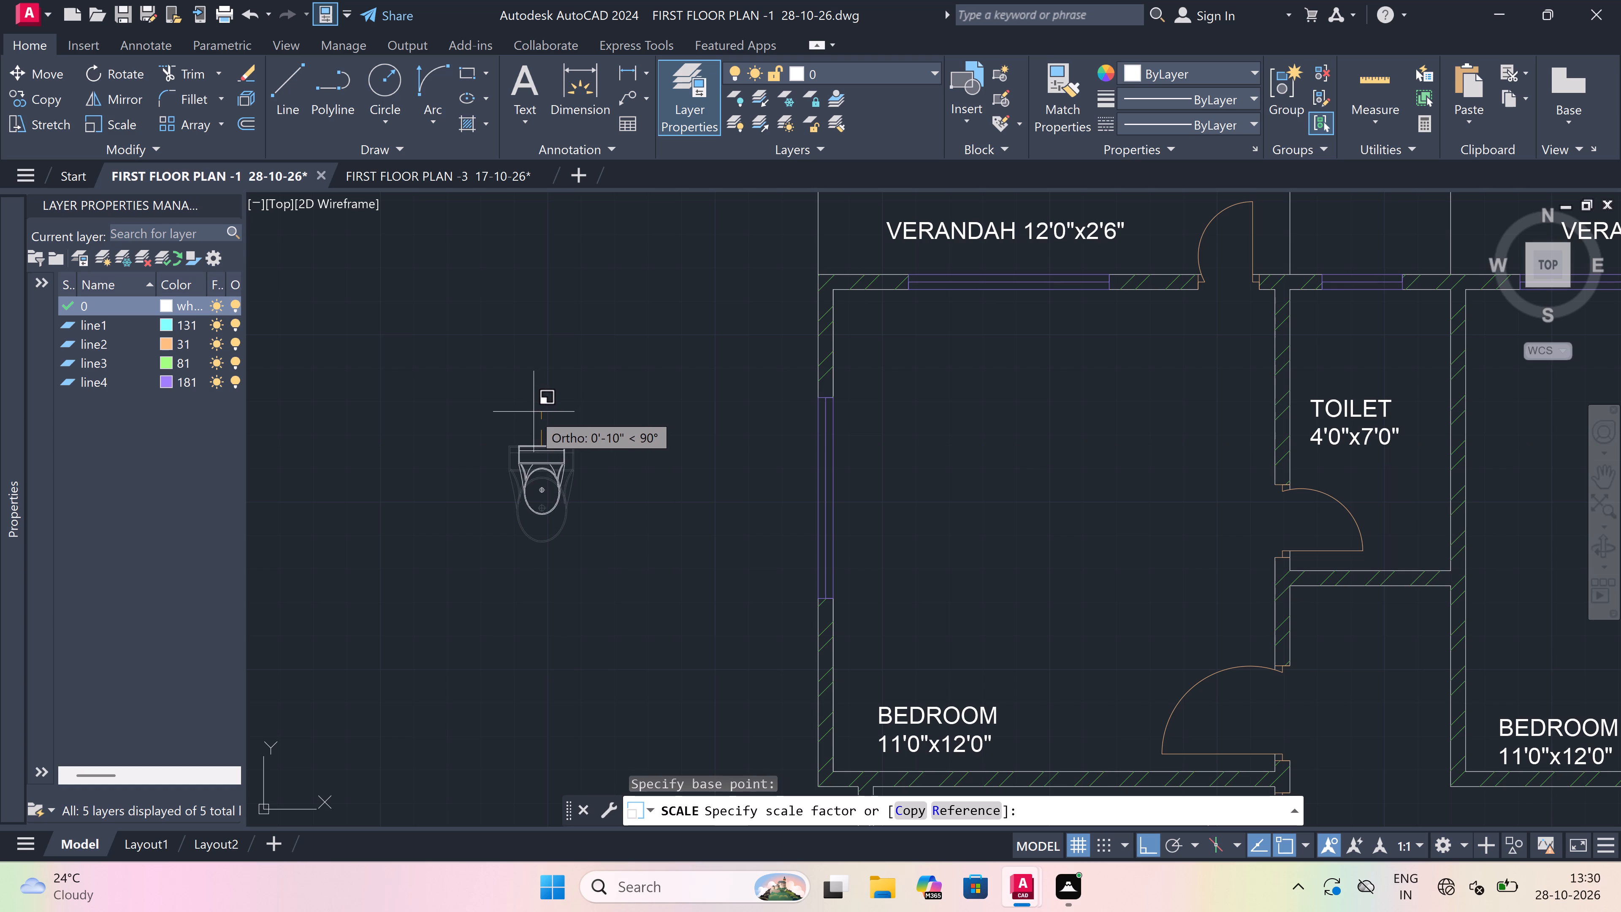
pyautogui.click(529, 414)
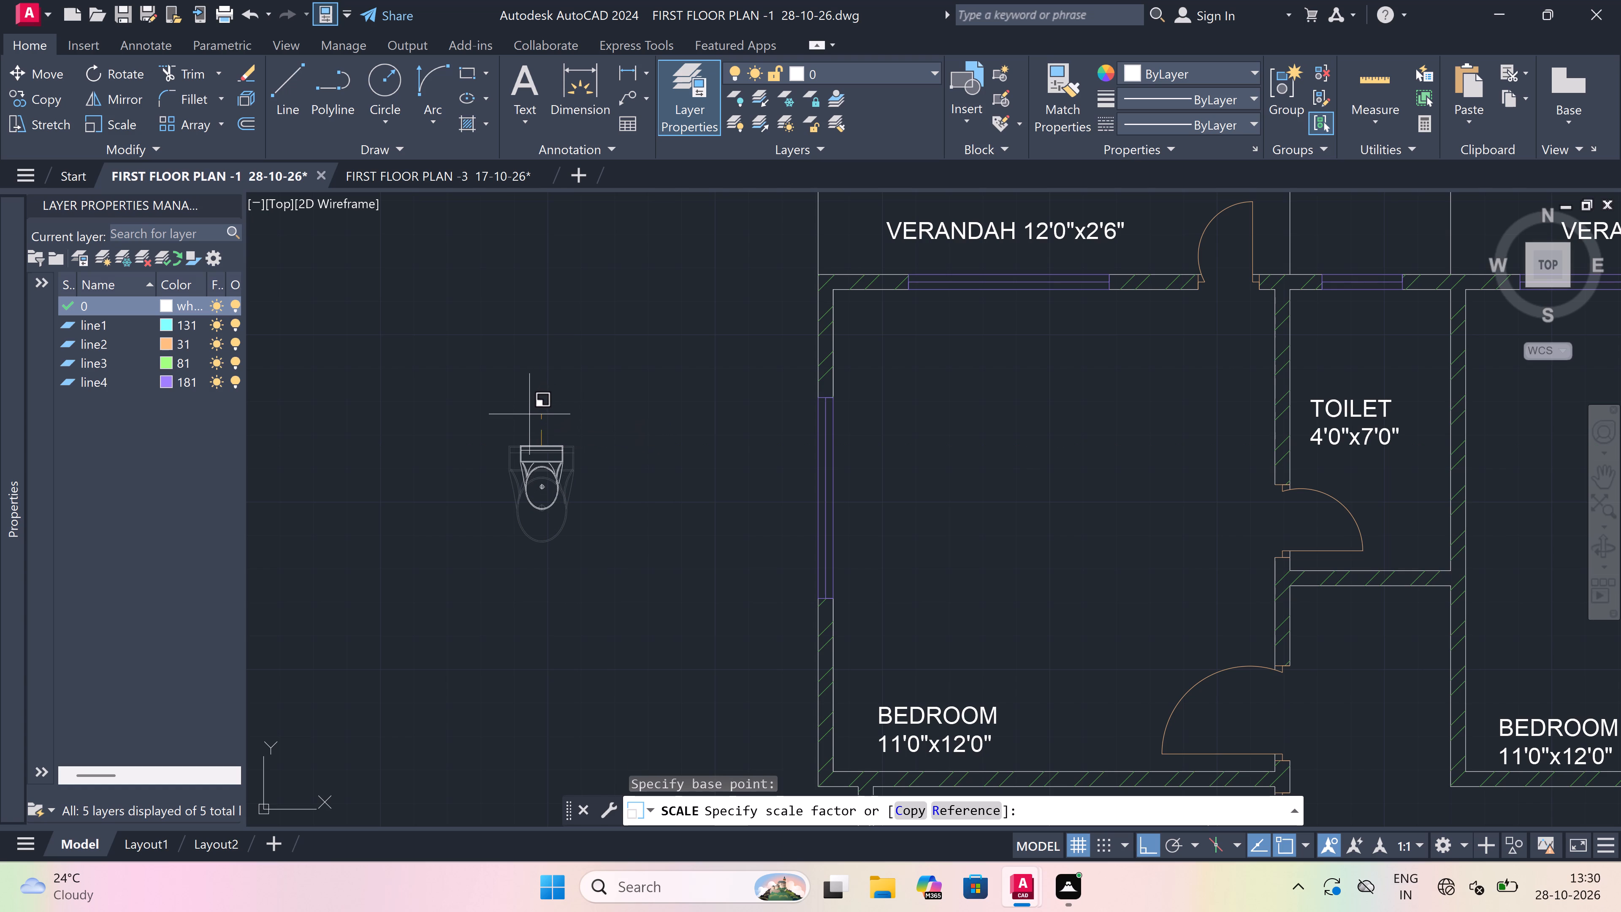
# Copy the scaled WC by its back-edge midpoint, with Ortho off, to the window wall of the TOILET 4'0"x7'0" between the two 12'0"x2'6" verandahs.
pyautogui.moveTo(576, 410); pyautogui.dragTo(551, 438)
pyautogui.moveTo(400, 587); pyautogui.dragTo(400, 582)
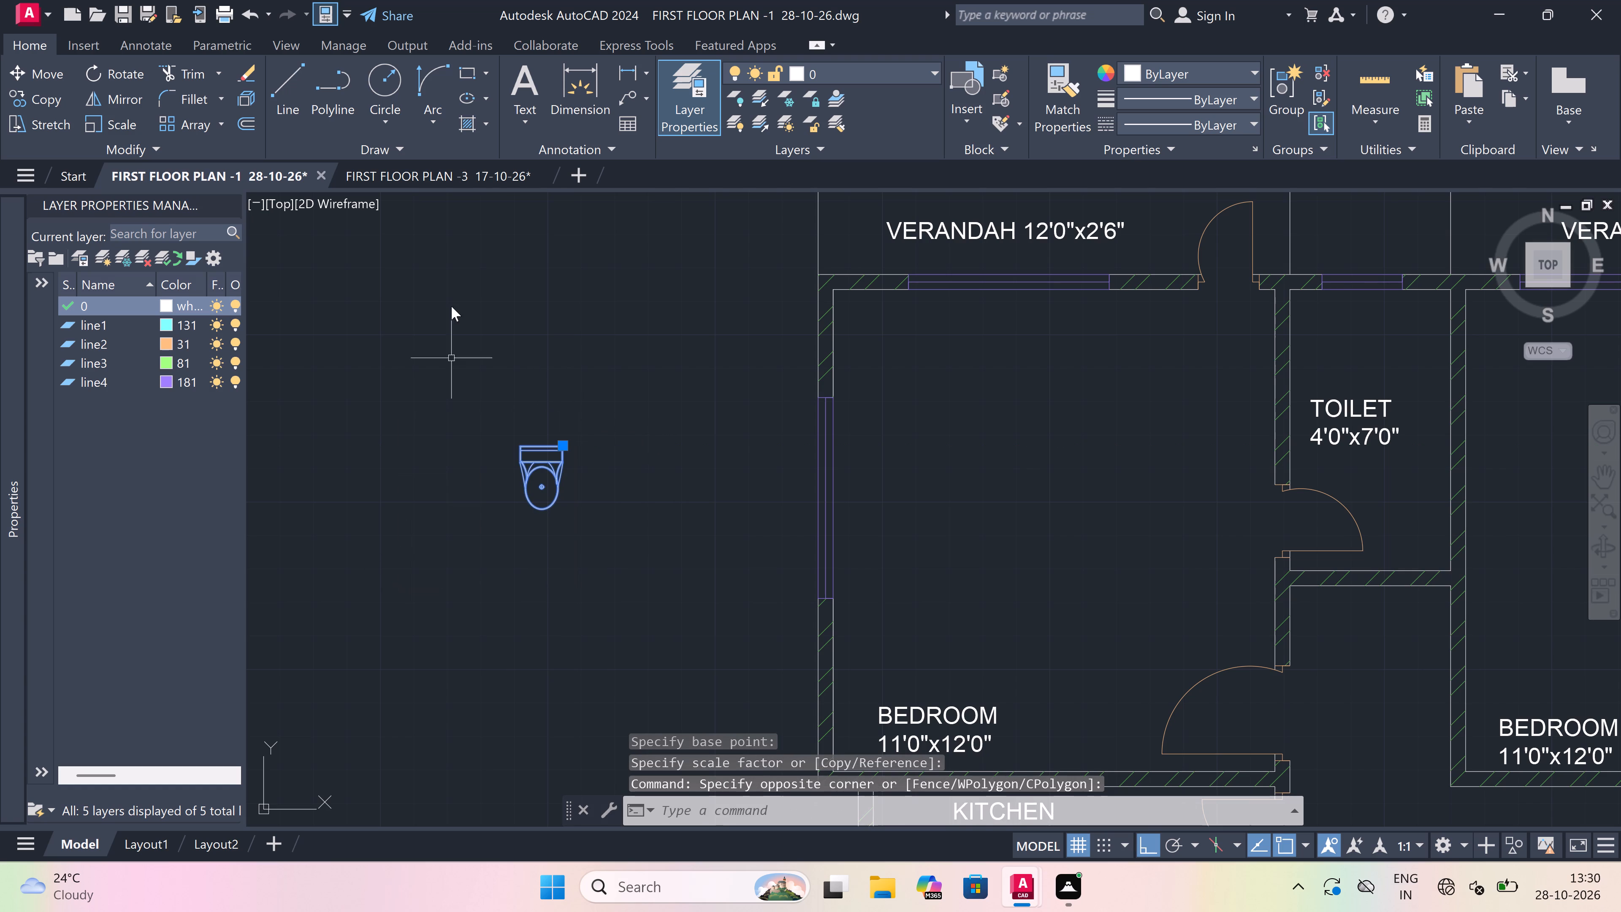
pyautogui.click(48, 96)
pyautogui.scroll(-3, 558, 439)
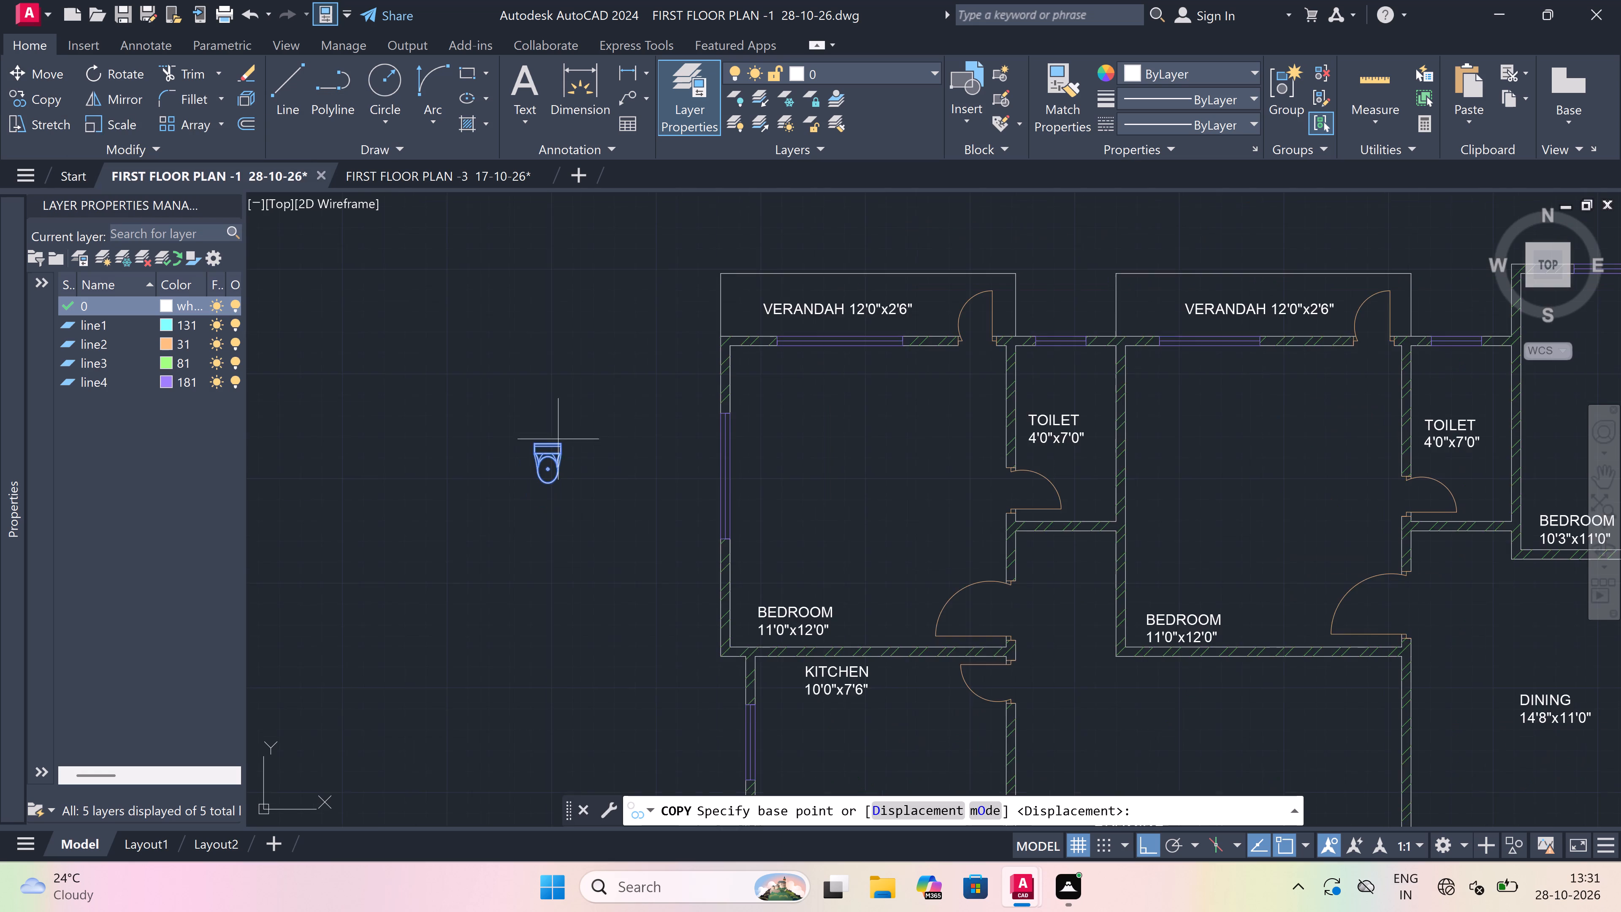
pyautogui.scroll(3, 558, 439)
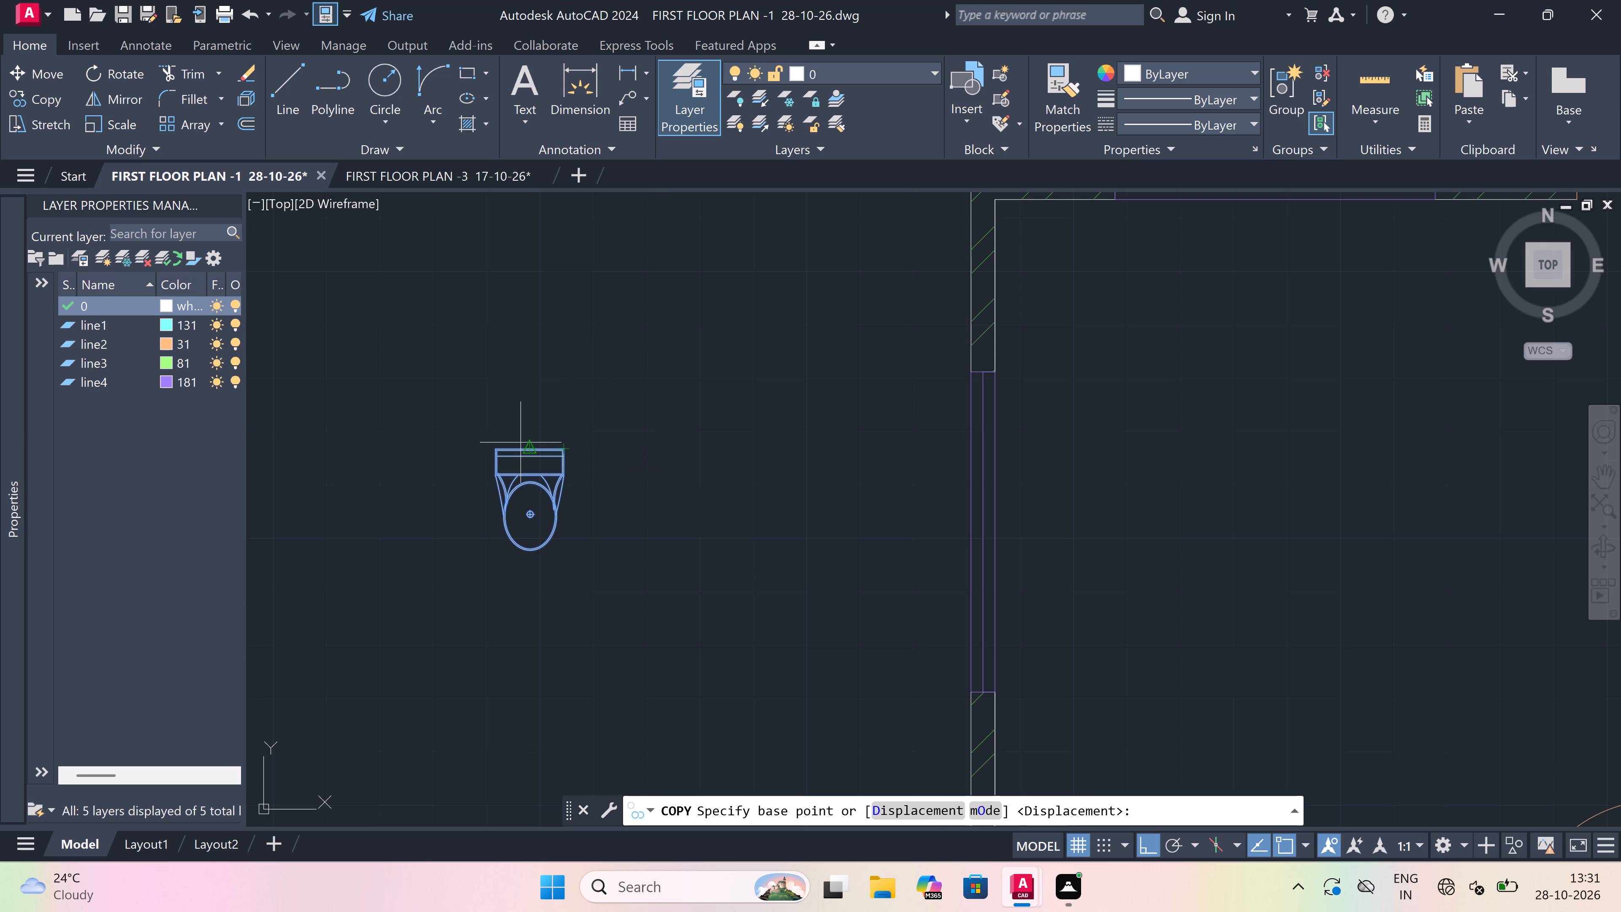
pyautogui.moveTo(525, 449); pyautogui.dragTo(539, 427)
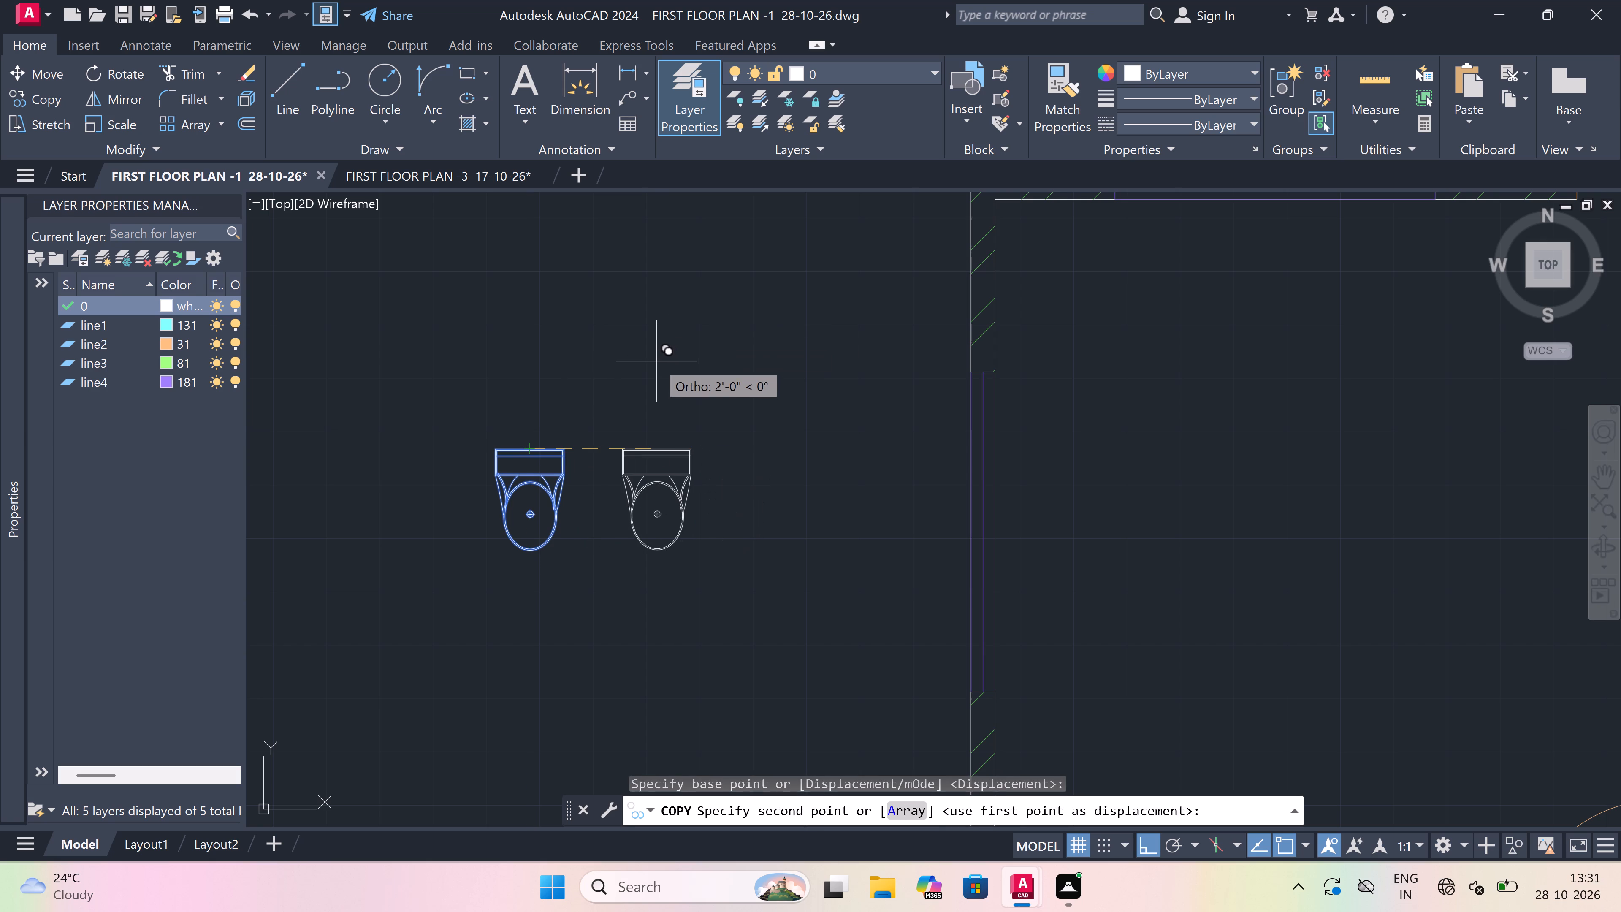
pyautogui.press('F8')
pyautogui.scroll(-6, 569, 428)
pyautogui.scroll(3, 667, 402)
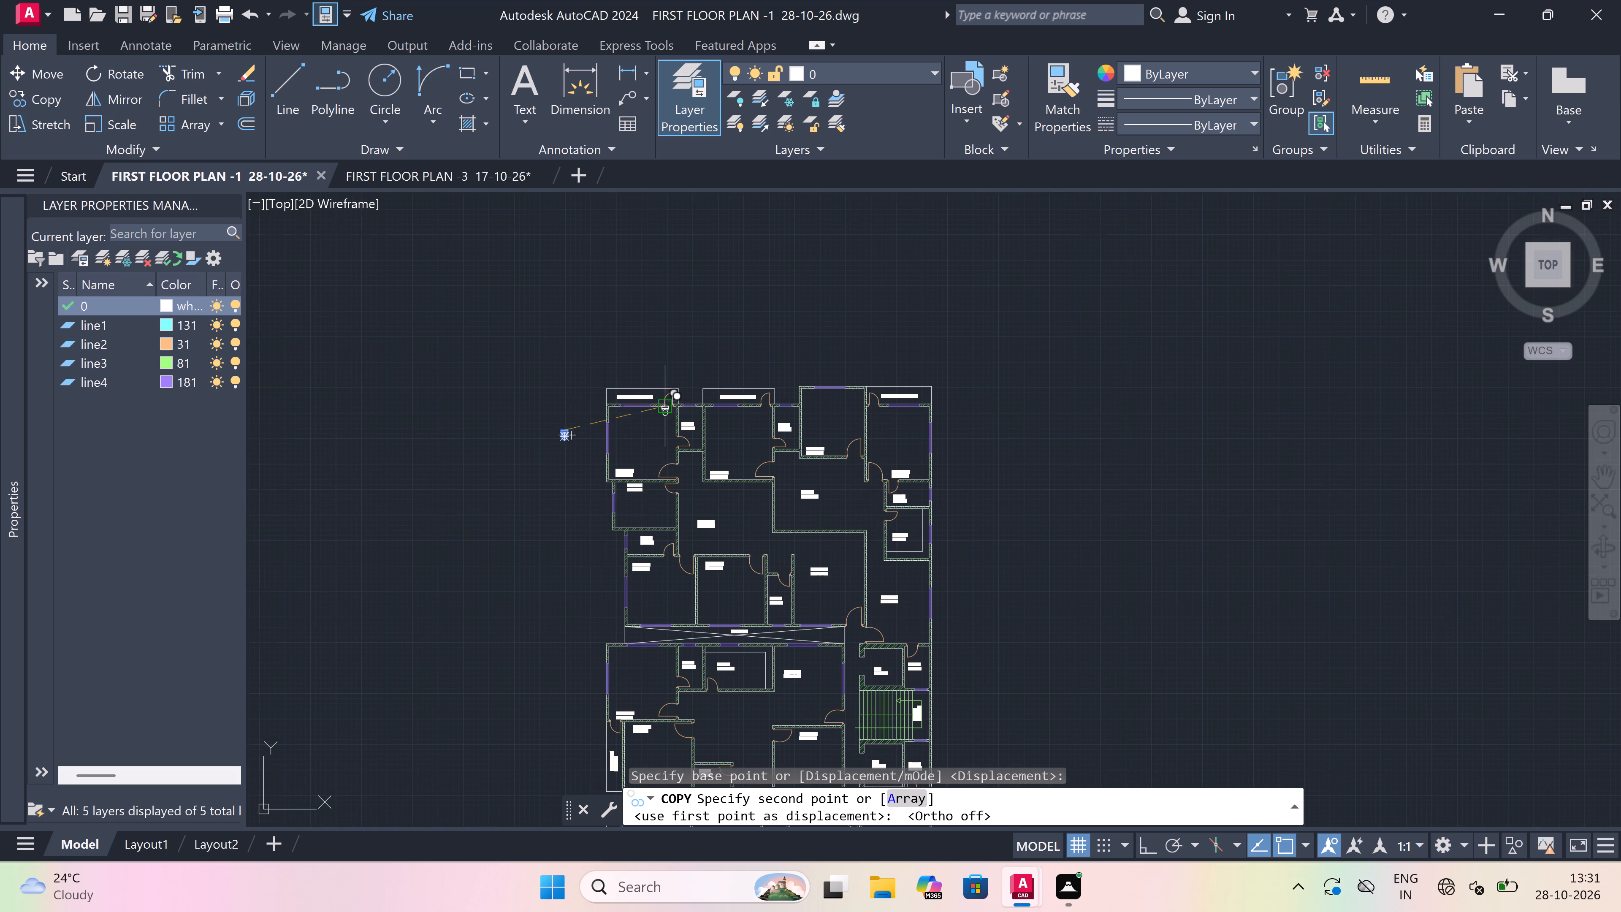
pyautogui.scroll(3, 749, 409)
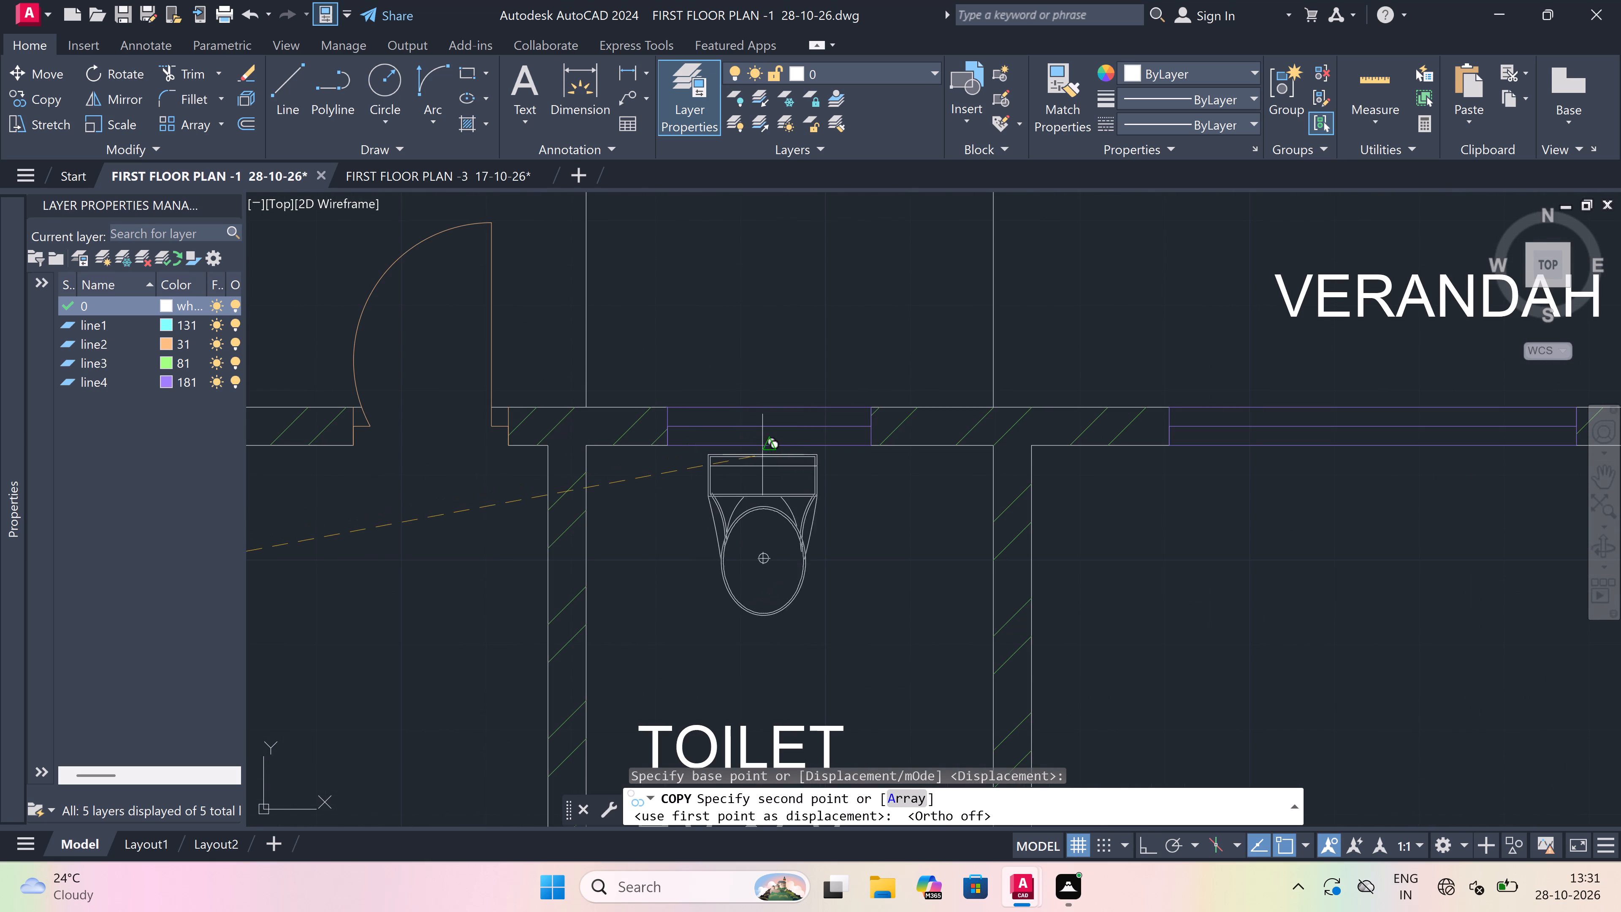
pyautogui.scroll(3, 767, 456)
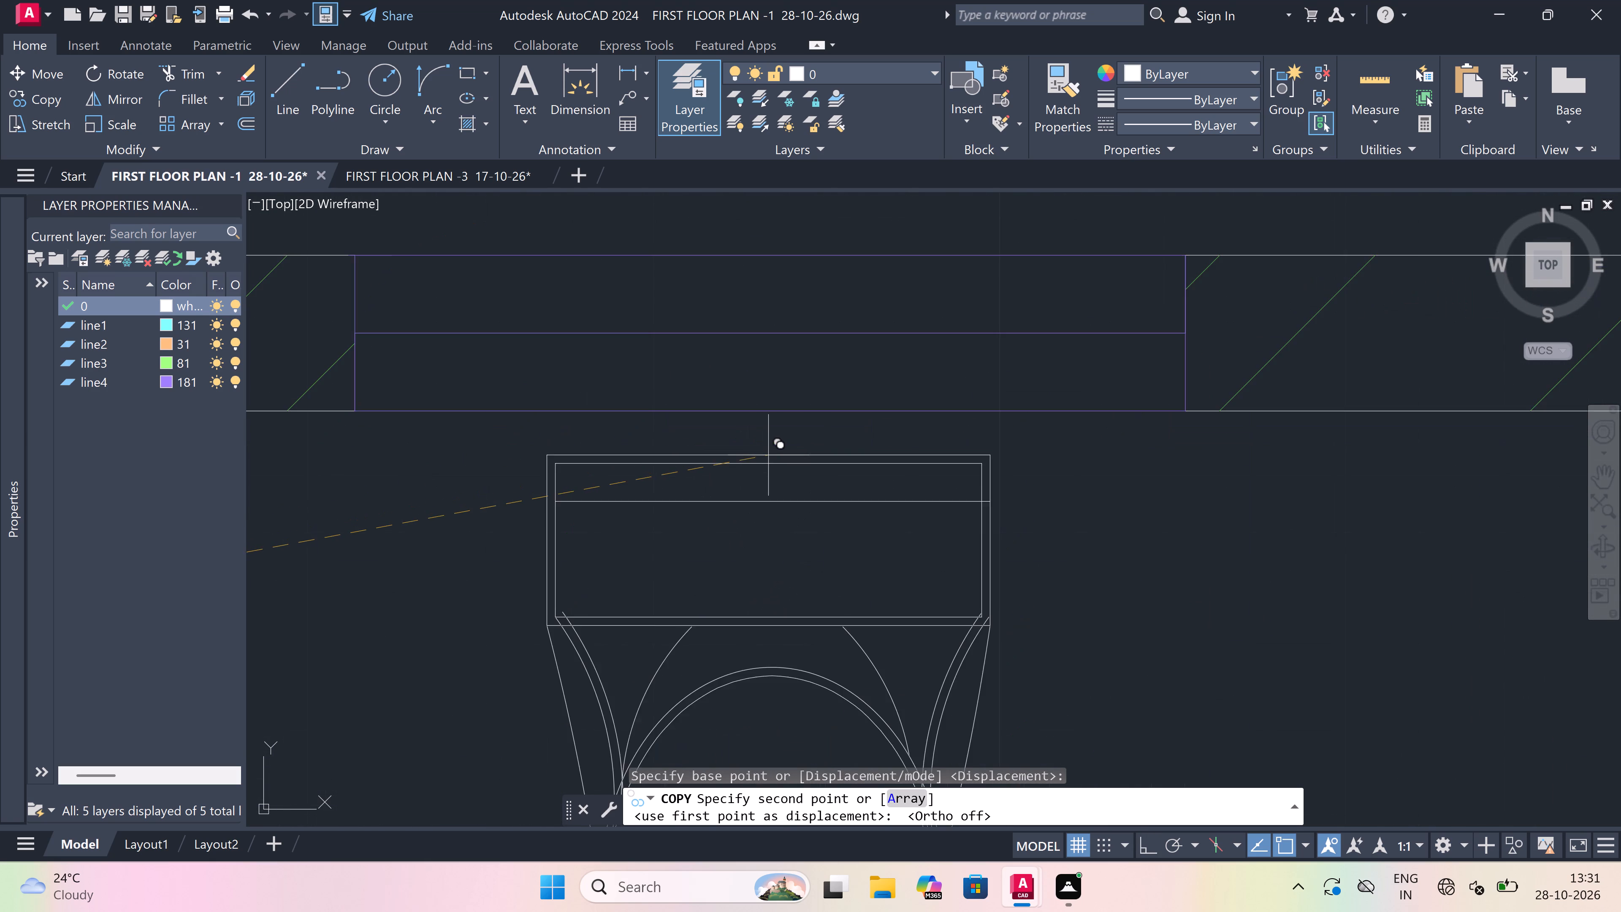
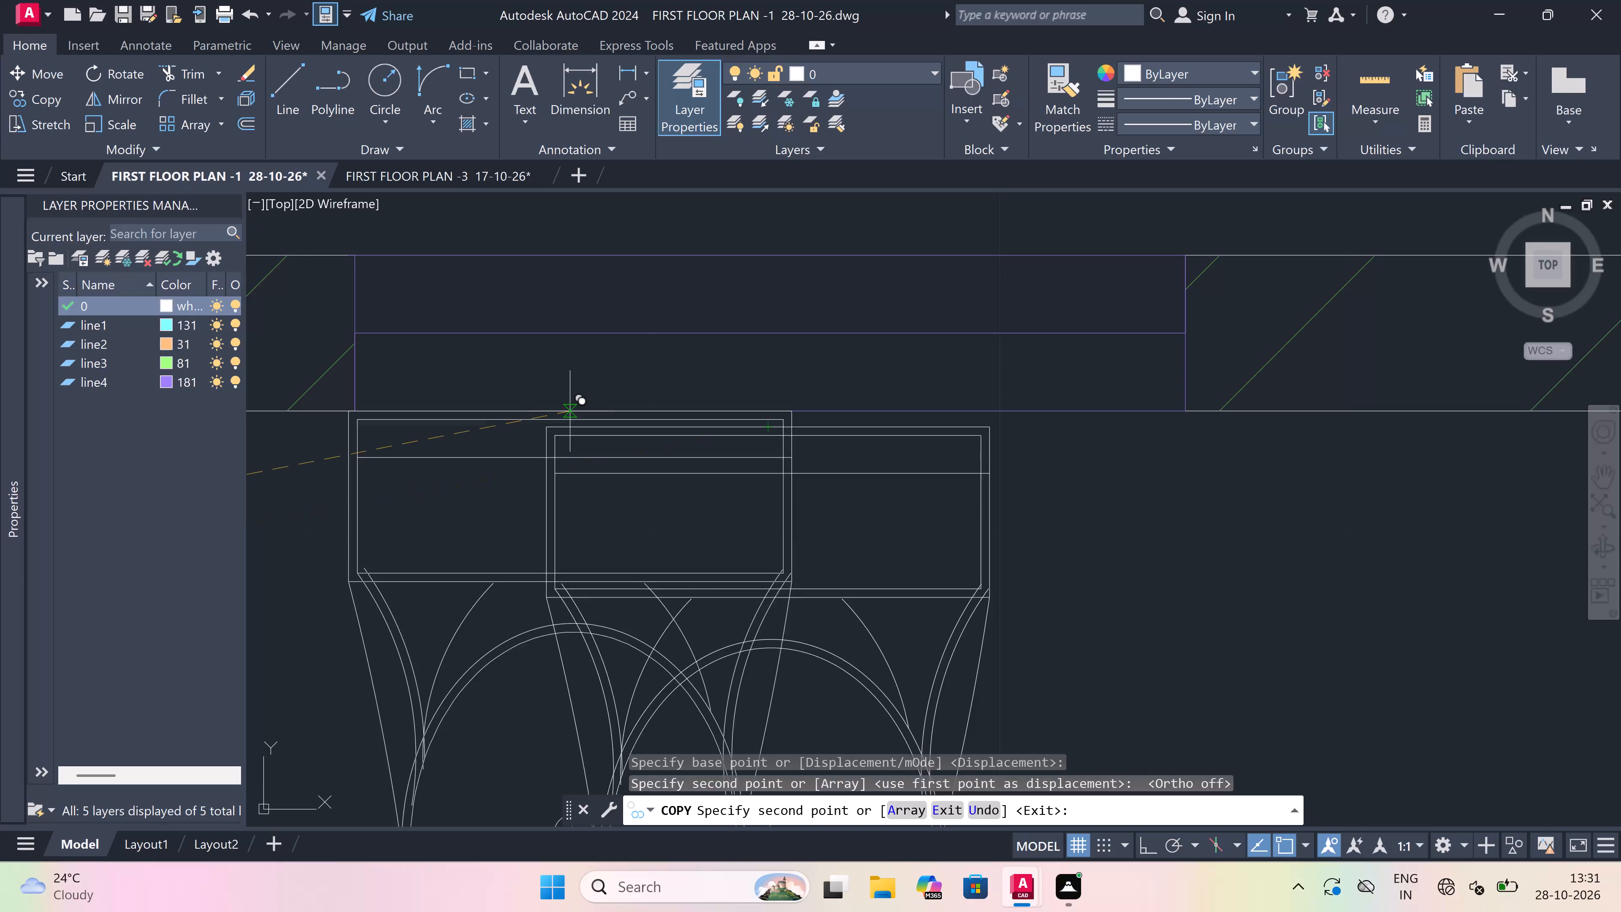
# Place another WC copy at the window wall of the TOILET 4'0"x7'0" beside BEDROOM 10'3"x11'0" and finish copying.
pyautogui.scroll(-6, 569, 411)
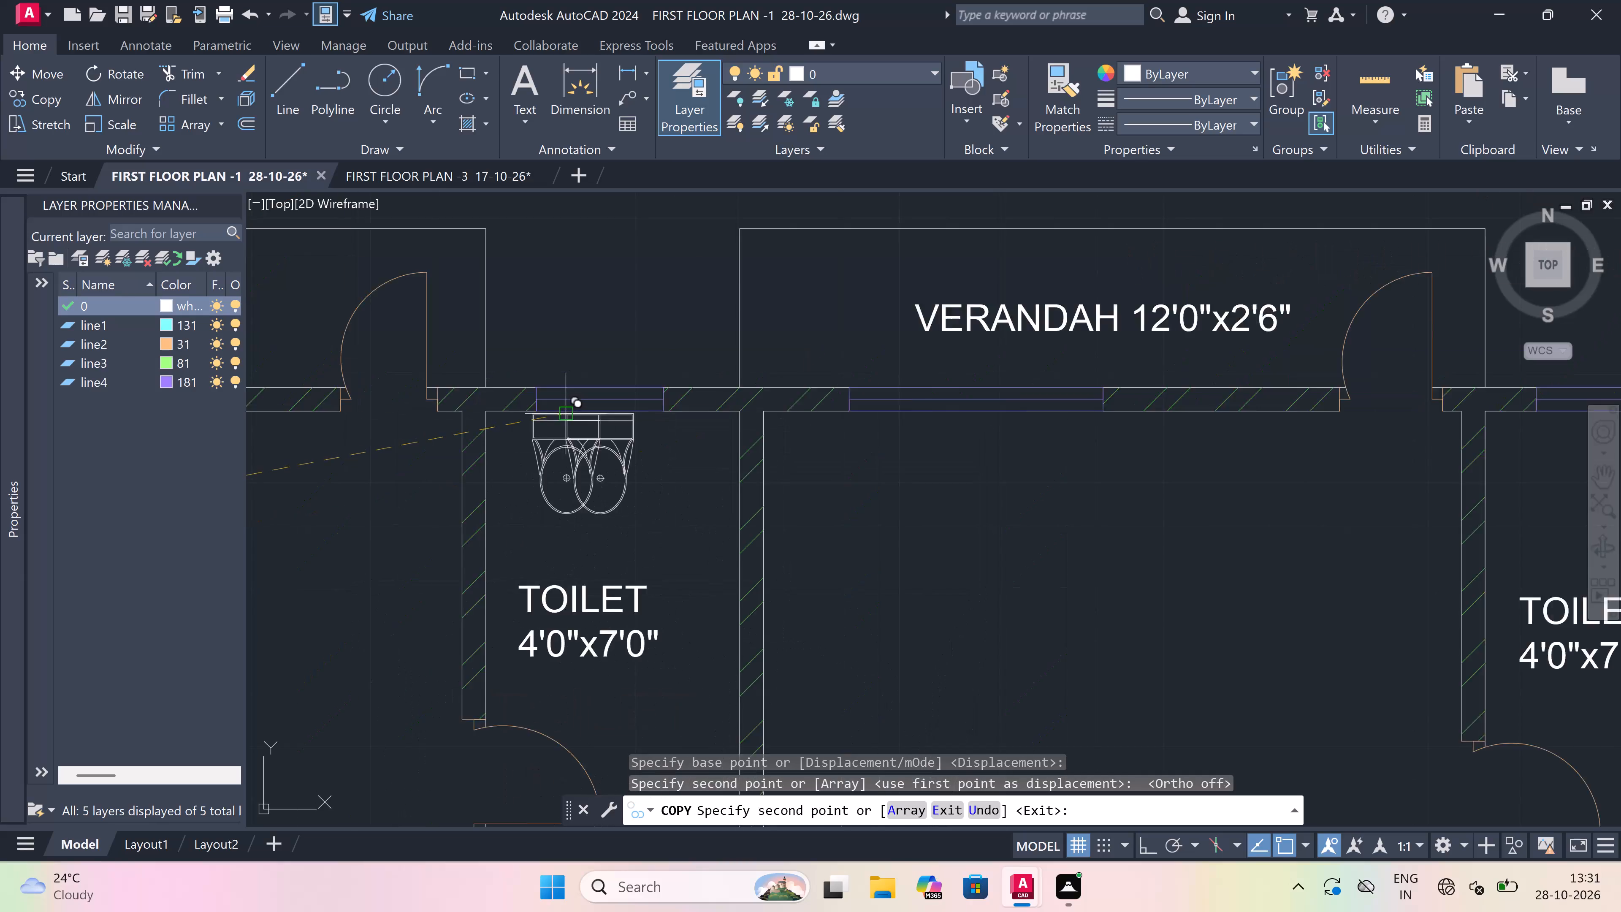
pyautogui.scroll(-3, 569, 411)
pyautogui.scroll(3, 743, 410)
pyautogui.scroll(2, 663, 410)
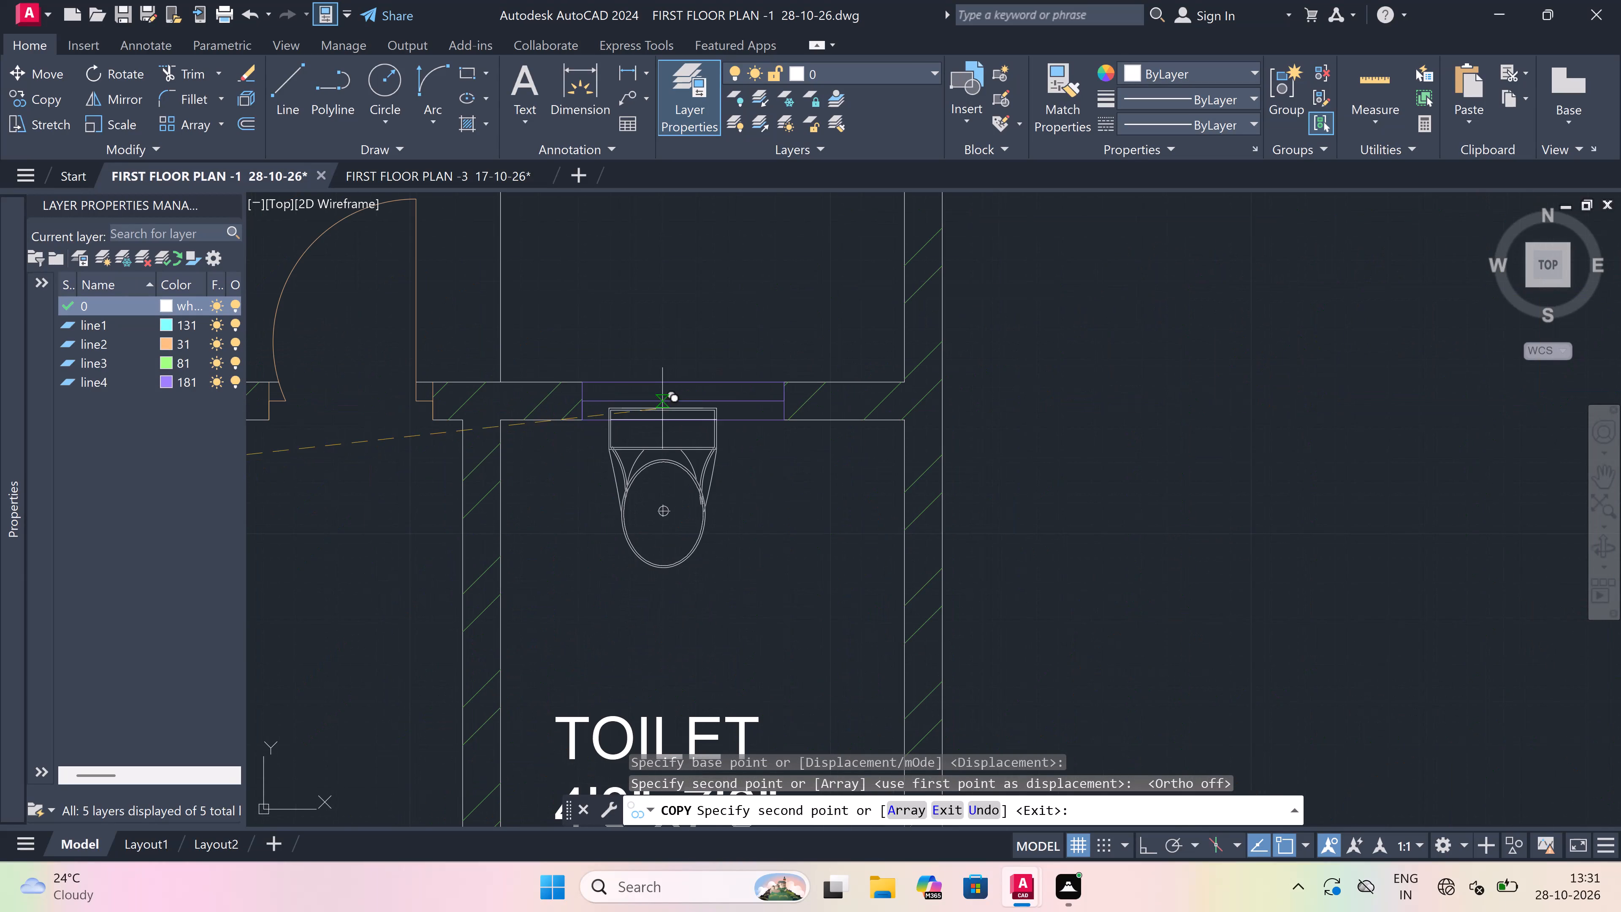
pyautogui.scroll(4, 671, 430)
pyautogui.click(706, 400)
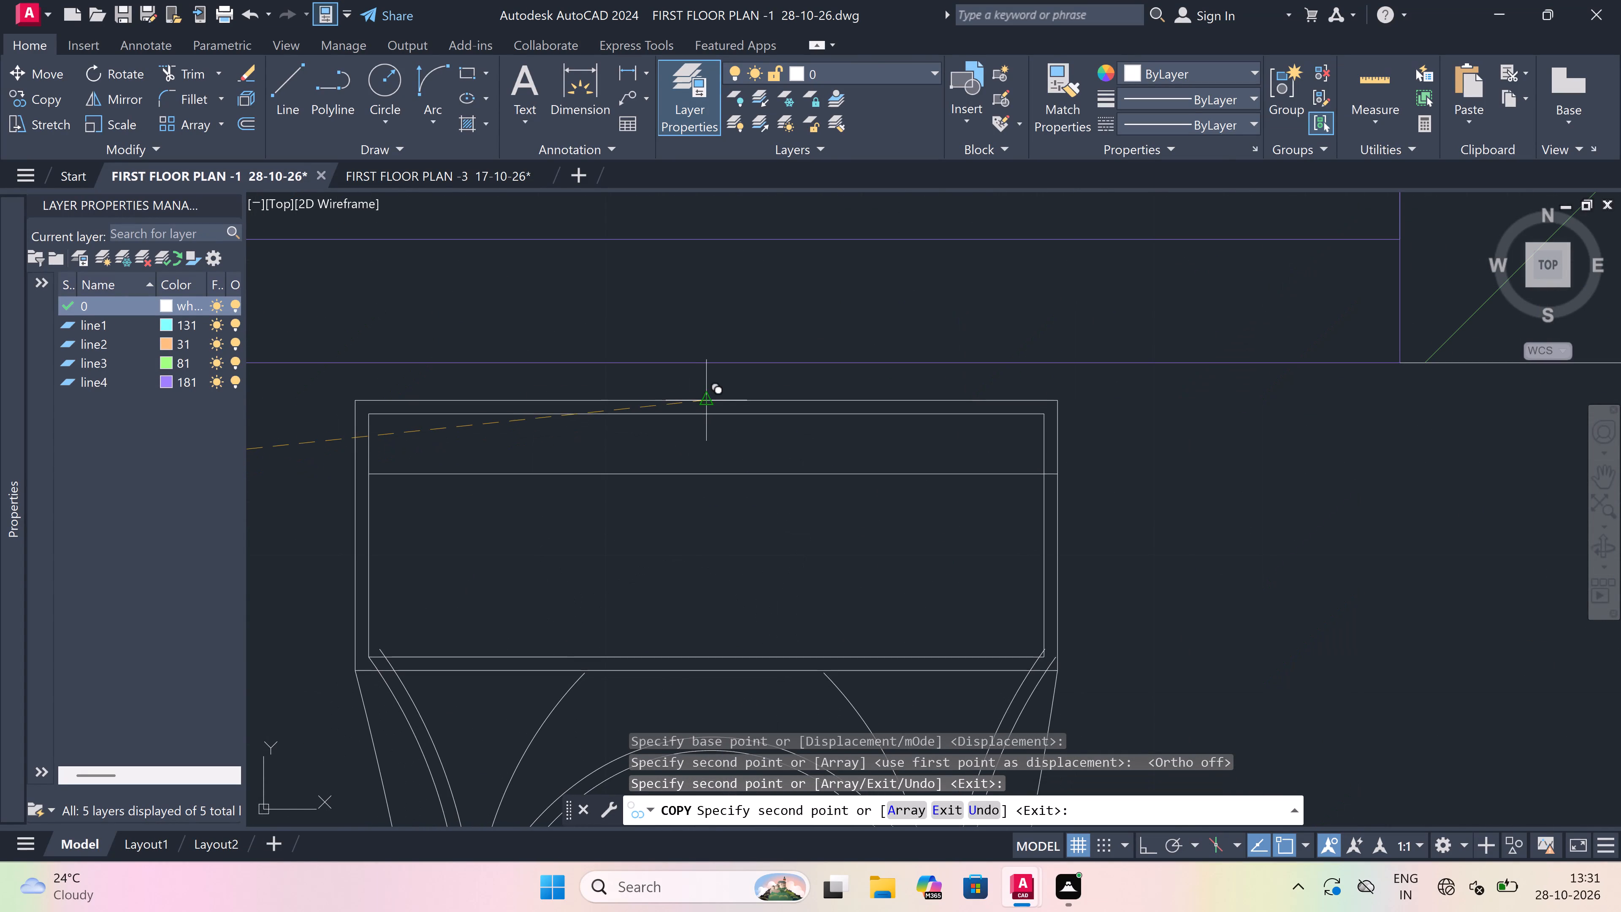
pyautogui.scroll(-12, 706, 395)
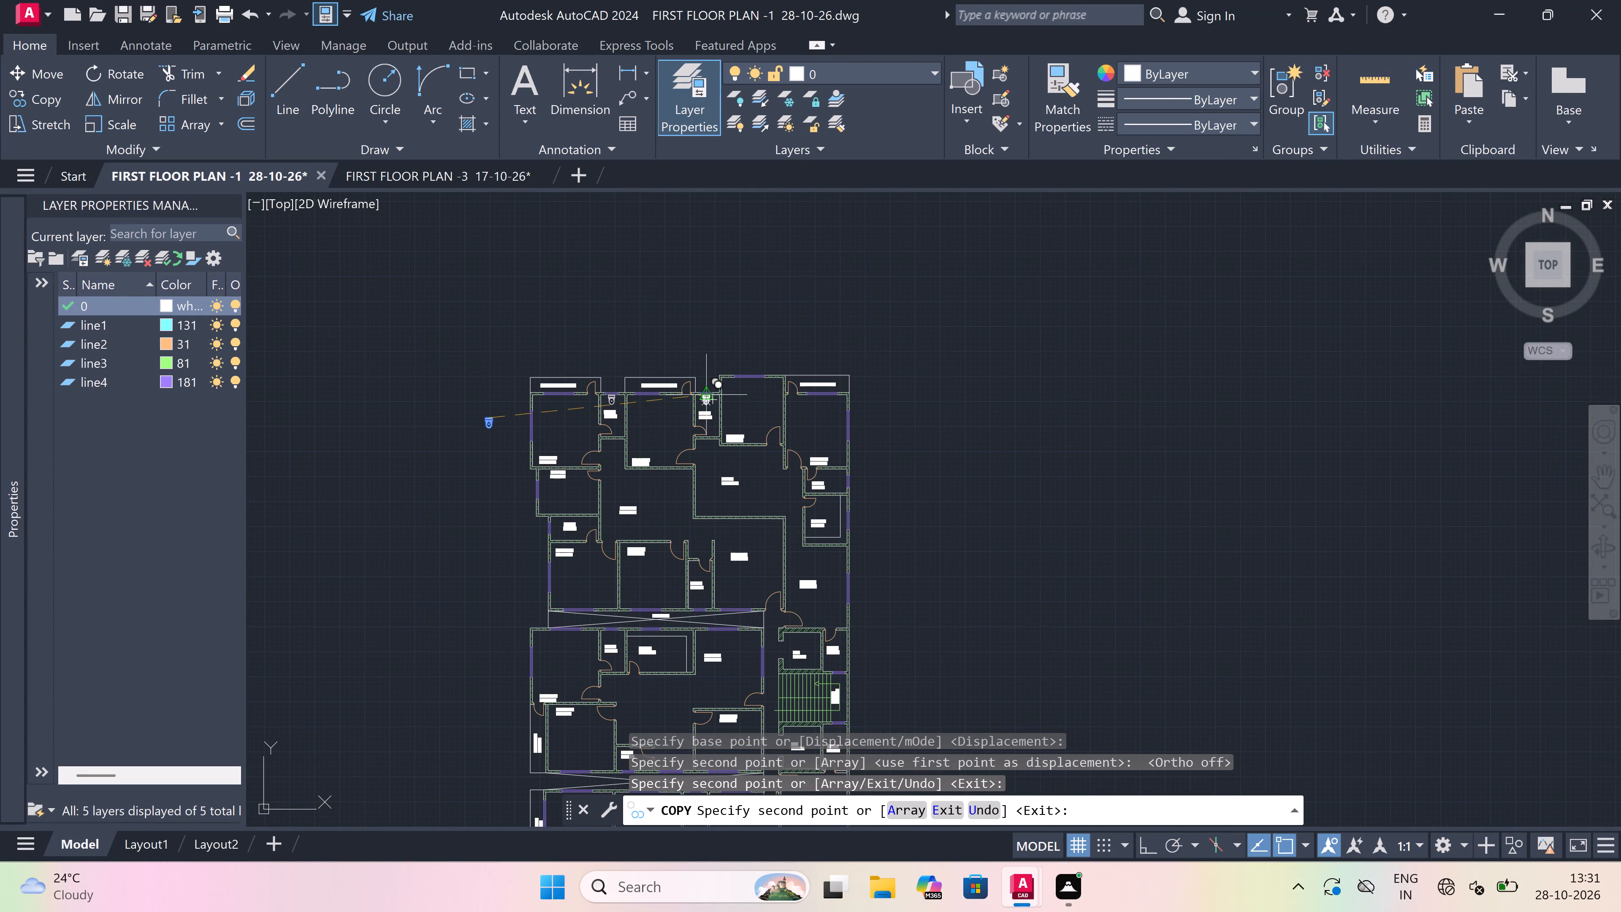
pyautogui.press('Escape')
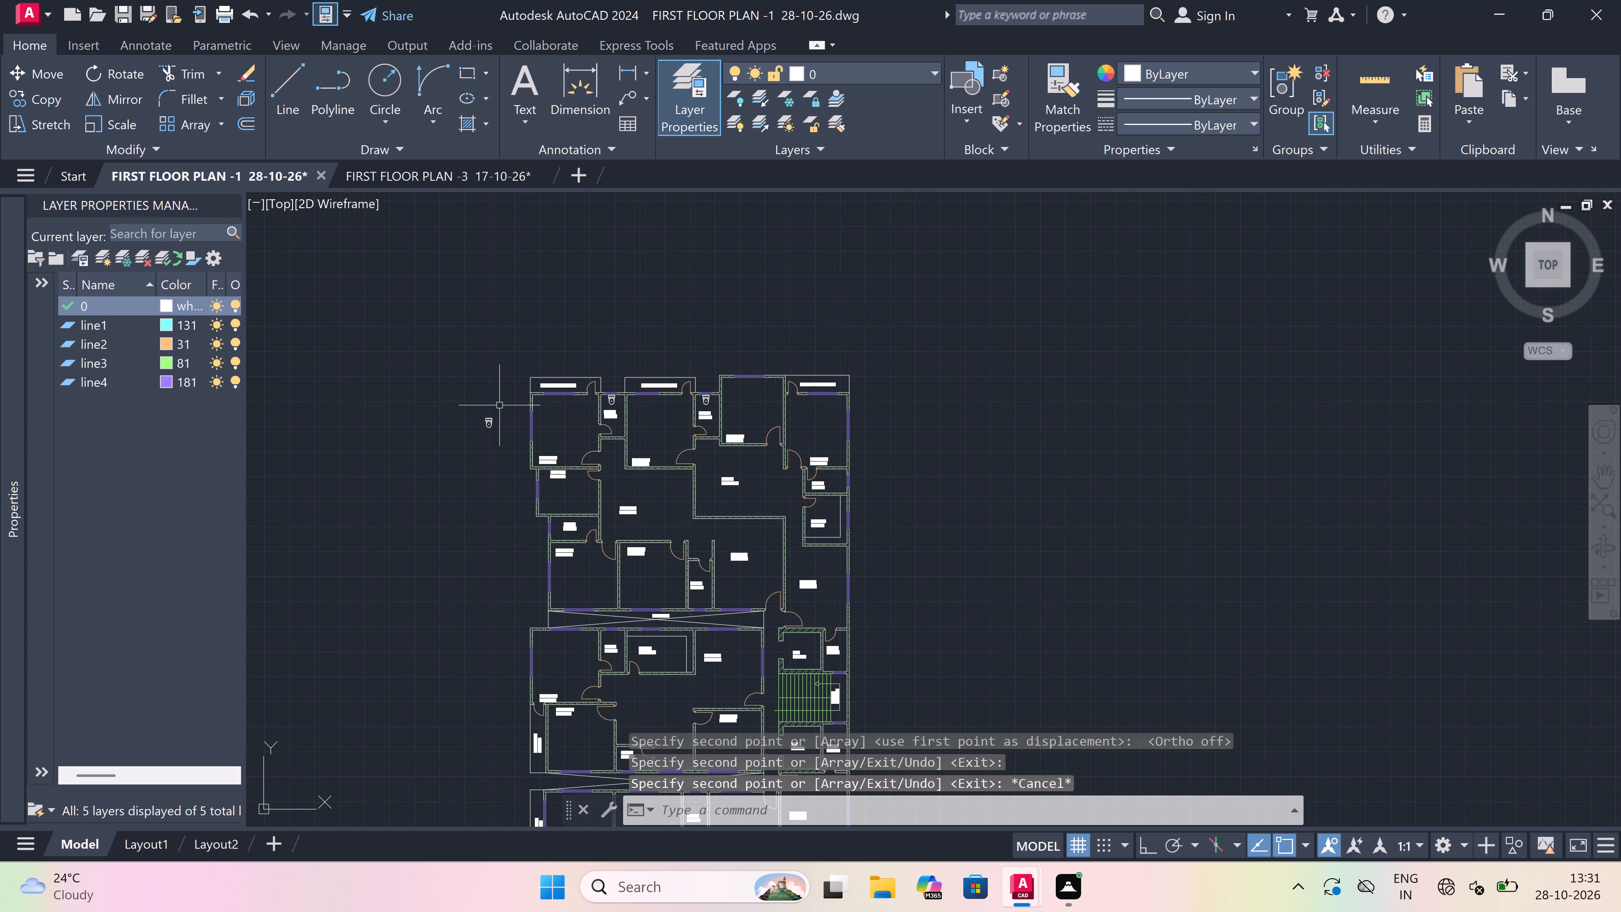
# Rotate the WC outside the plan 90° counterclockwise with Ortho on, so its tank faces the plan's west side.
pyautogui.scroll(6, 501, 407)
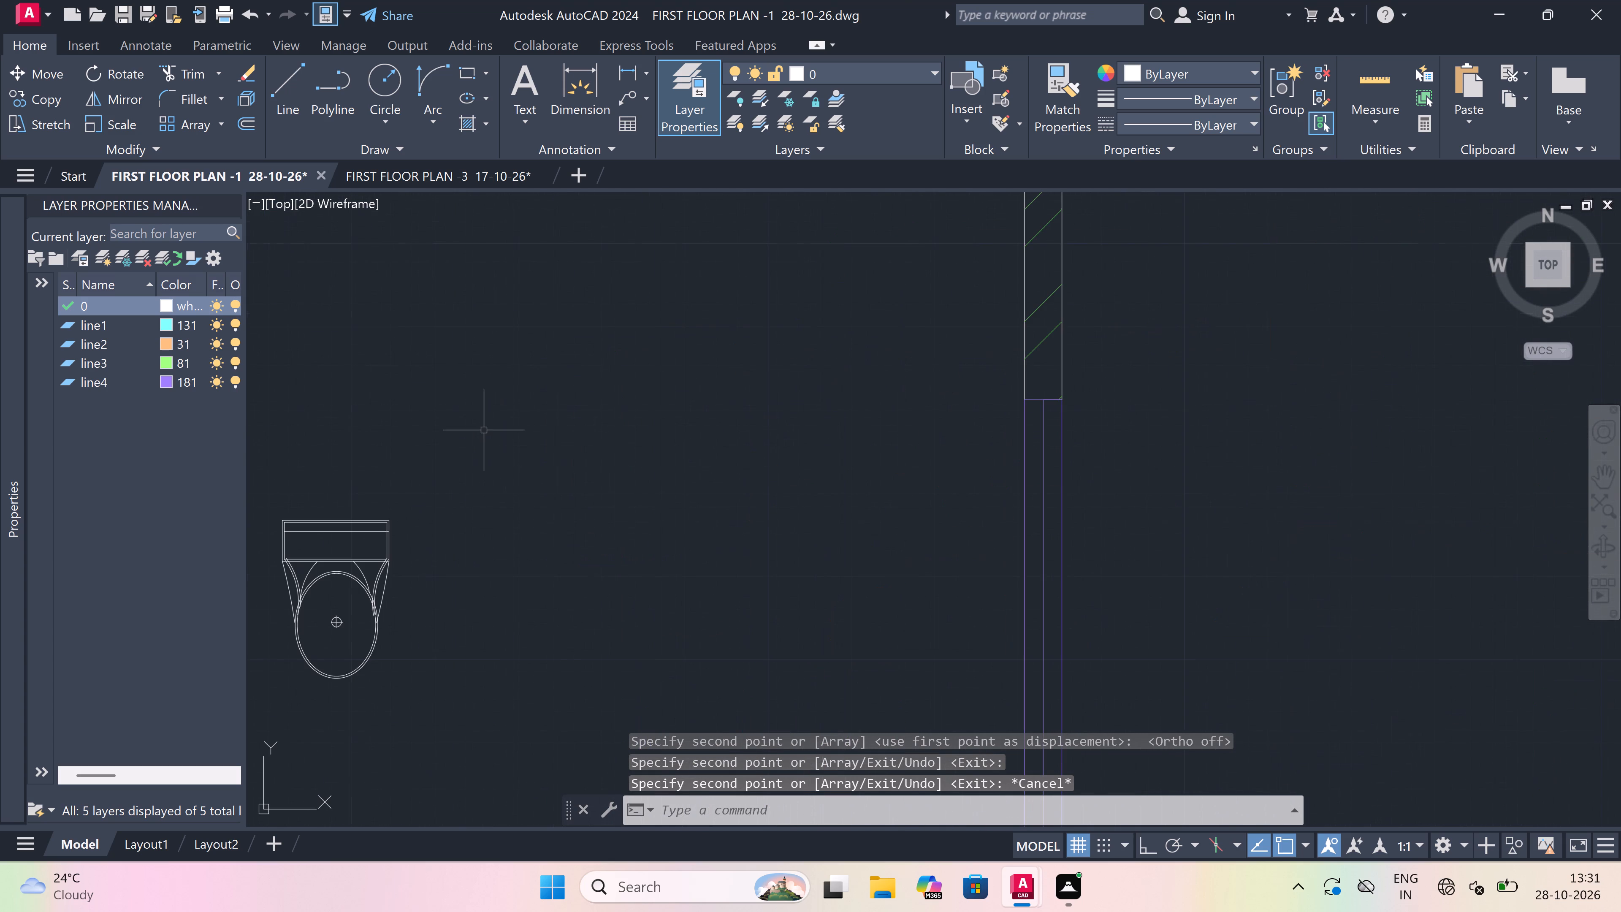
pyautogui.scroll(-4, 499, 423)
pyautogui.scroll(3, 427, 457)
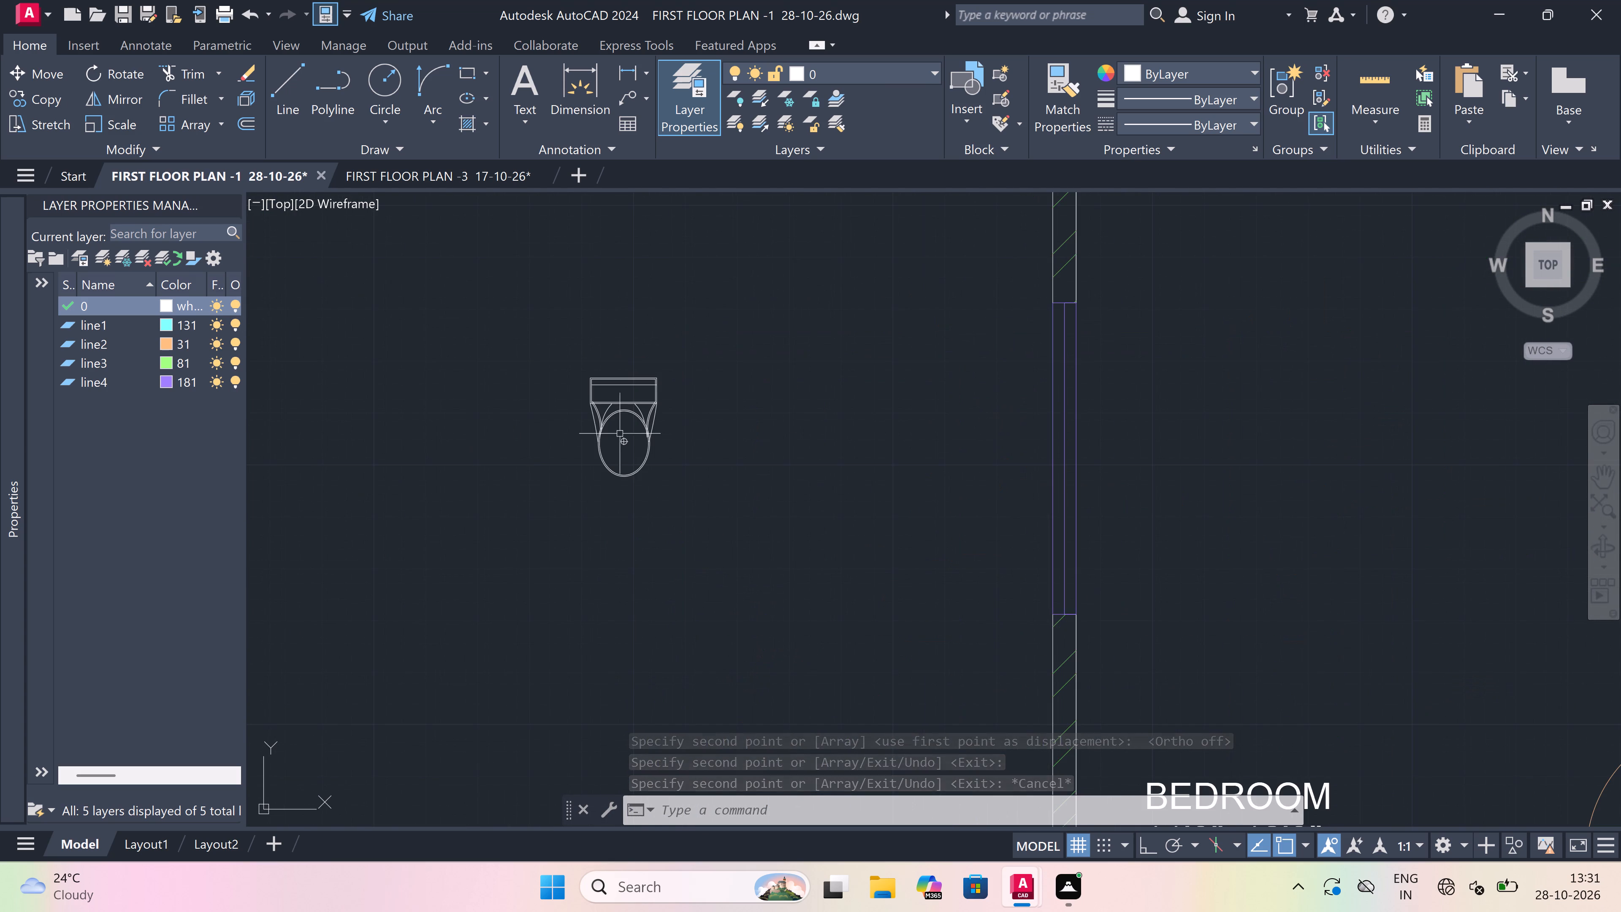
pyautogui.scroll(1, 623, 424)
pyautogui.moveTo(699, 328); pyautogui.dragTo(678, 351)
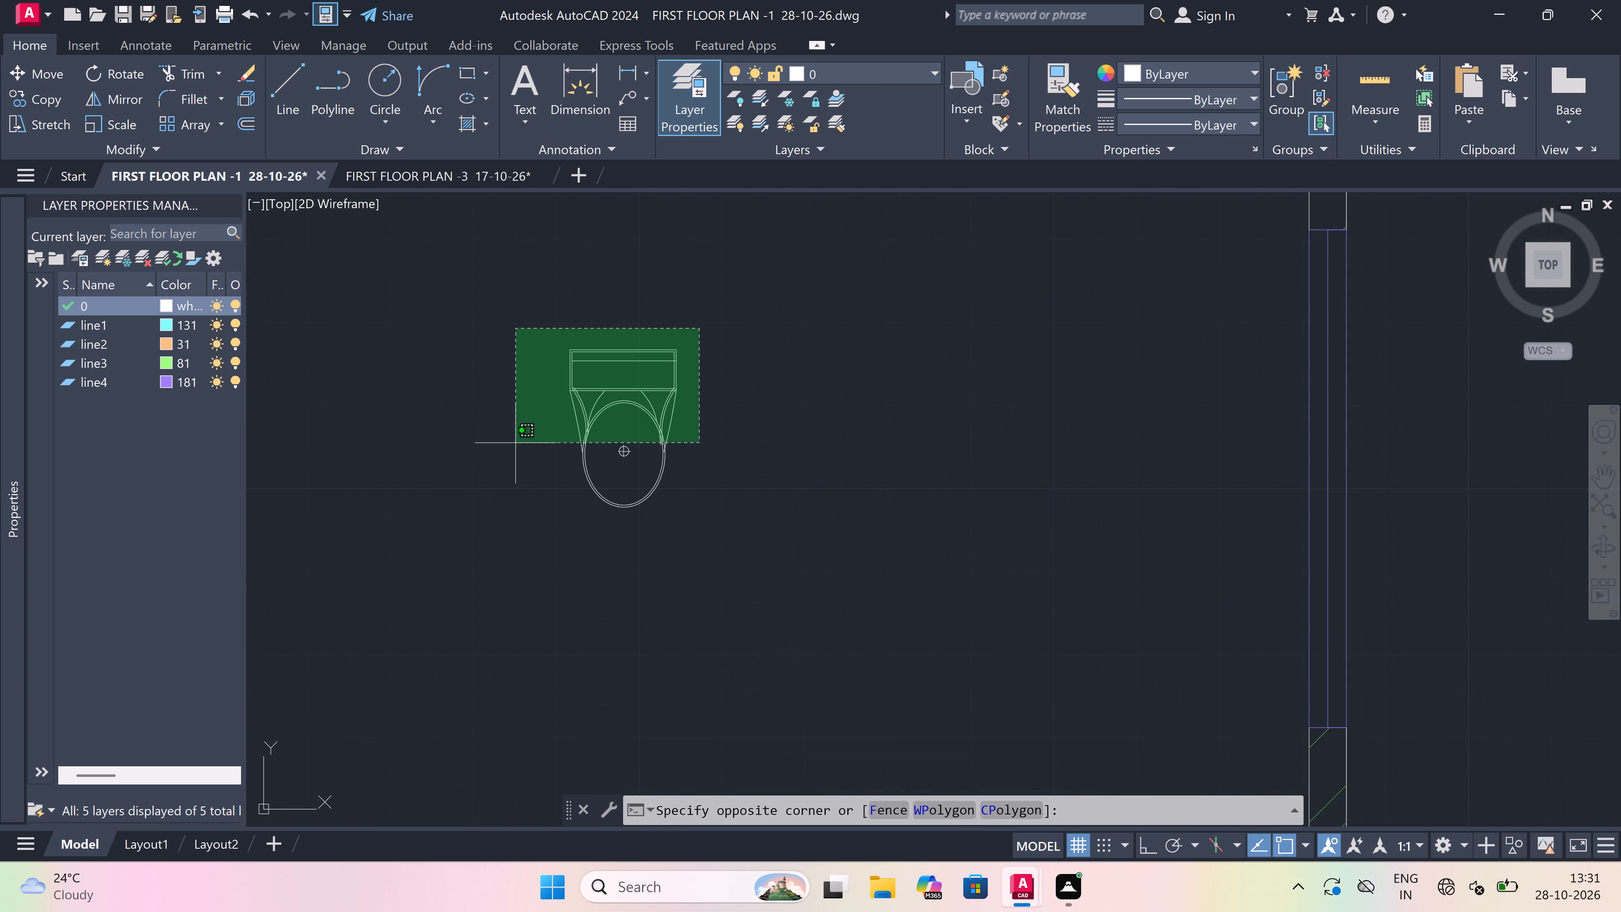
pyautogui.moveTo(402, 516); pyautogui.dragTo(403, 503)
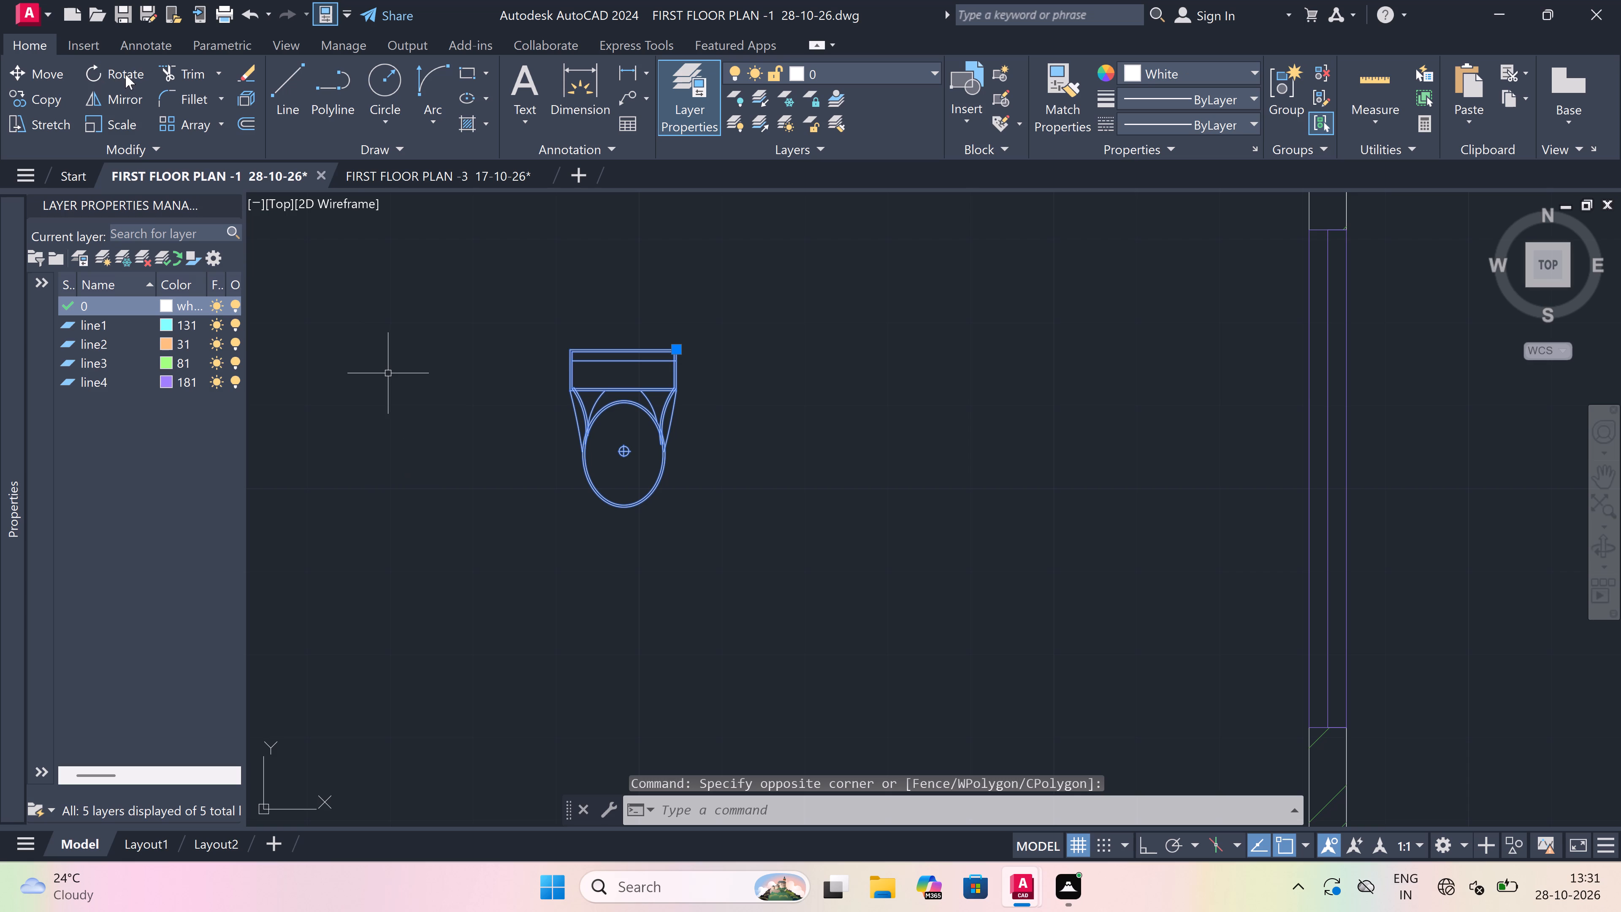
pyautogui.click(125, 71)
pyautogui.moveTo(654, 488); pyautogui.dragTo(668, 459)
pyautogui.press('F8')
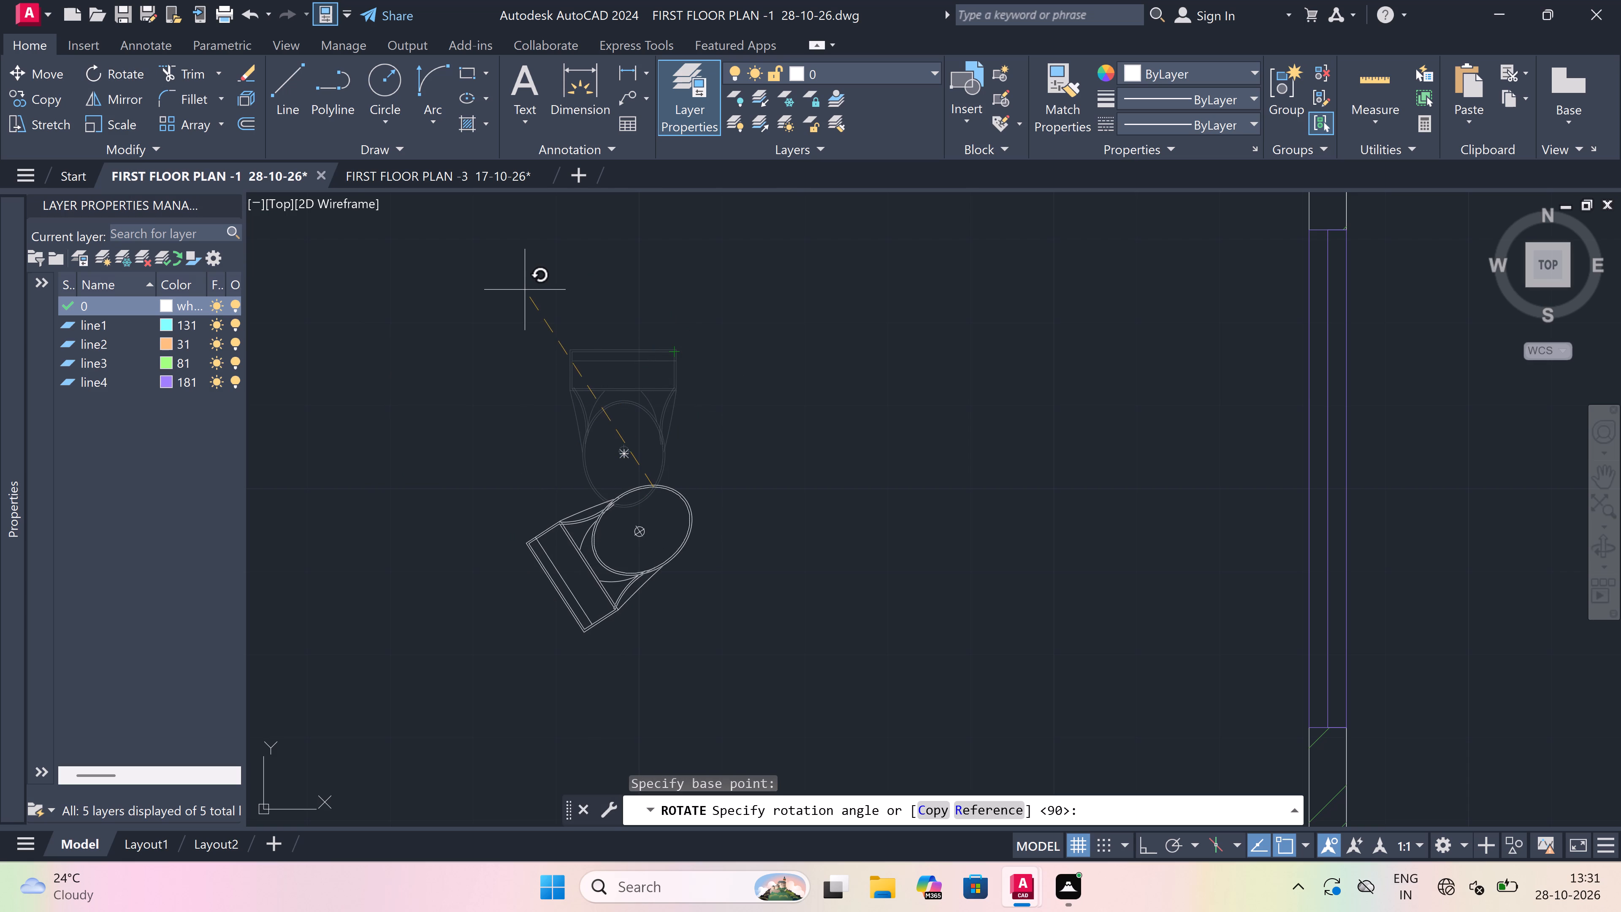
pyautogui.click(644, 285)
# Copy the rotated WC by its back-edge midpoint, with Ortho off, to the window wall of the TOILET 8'0"x4'0" below KITCHEN 10'0"x7'6".
pyautogui.moveTo(731, 441); pyautogui.dragTo(718, 449)
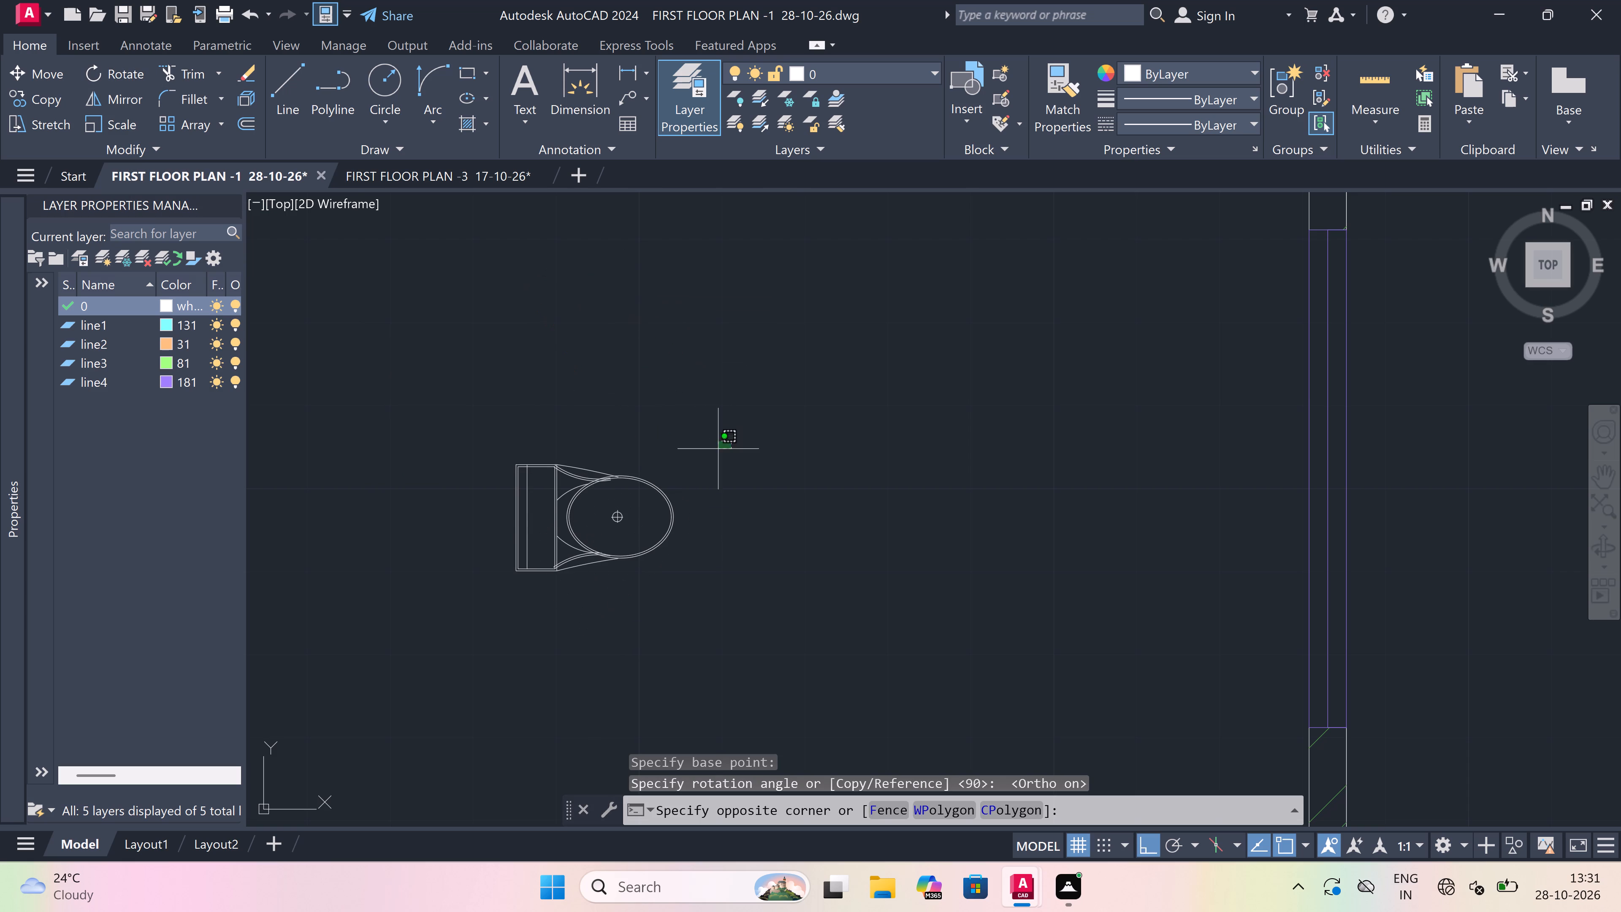
pyautogui.click(474, 567)
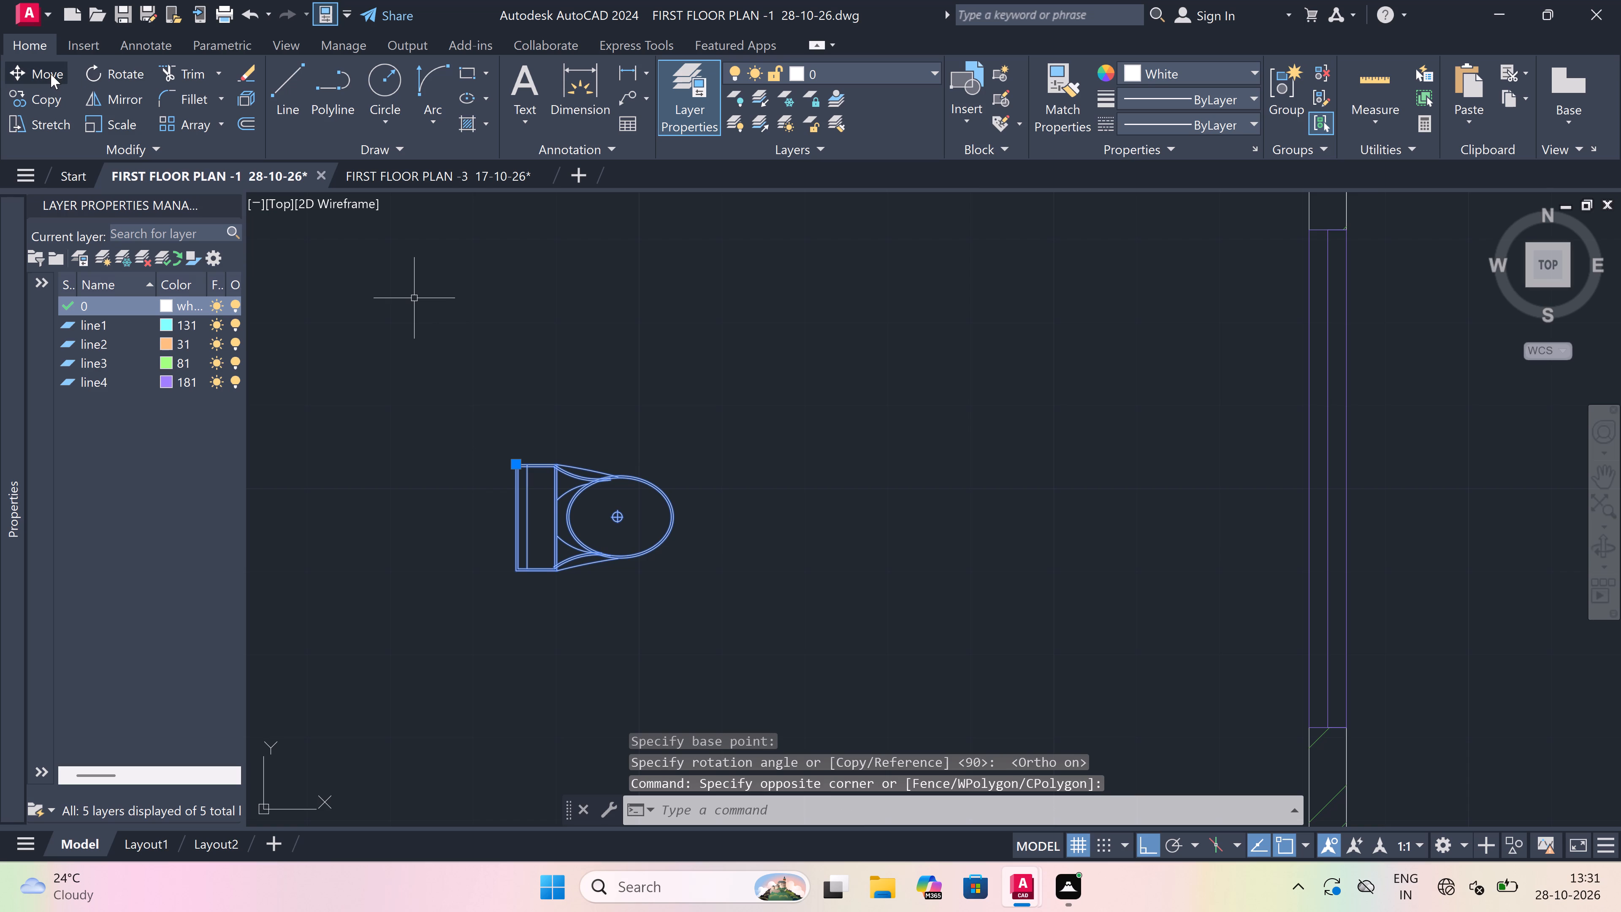
pyautogui.click(49, 95)
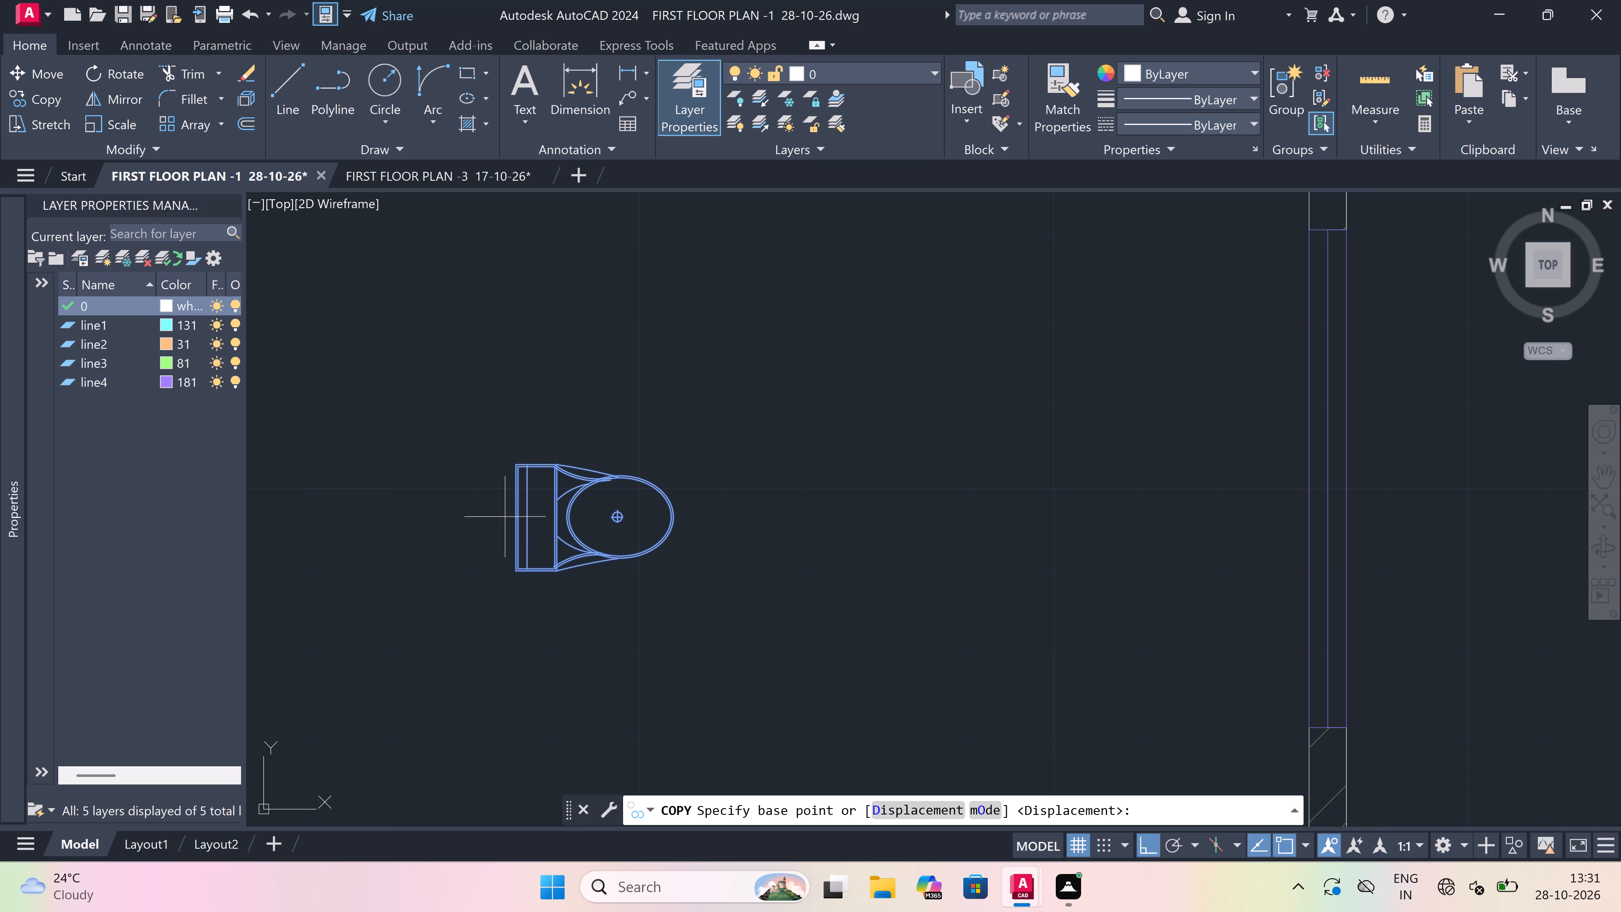
pyautogui.moveTo(509, 516); pyautogui.dragTo(525, 507)
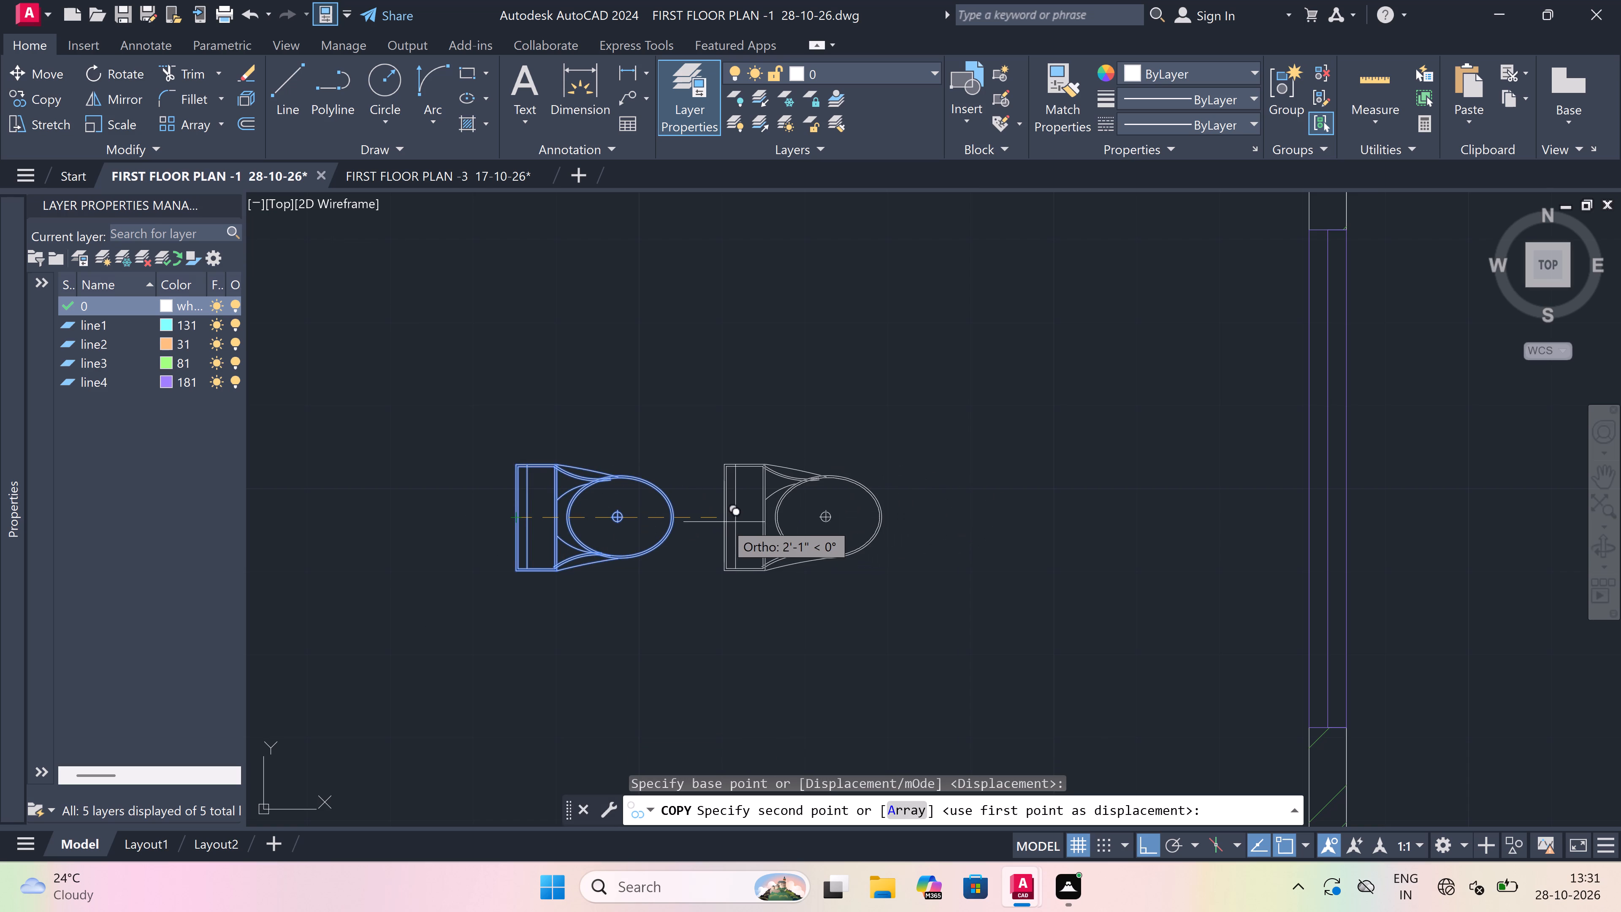
pyautogui.press('F8')
pyautogui.scroll(-4, 526, 519)
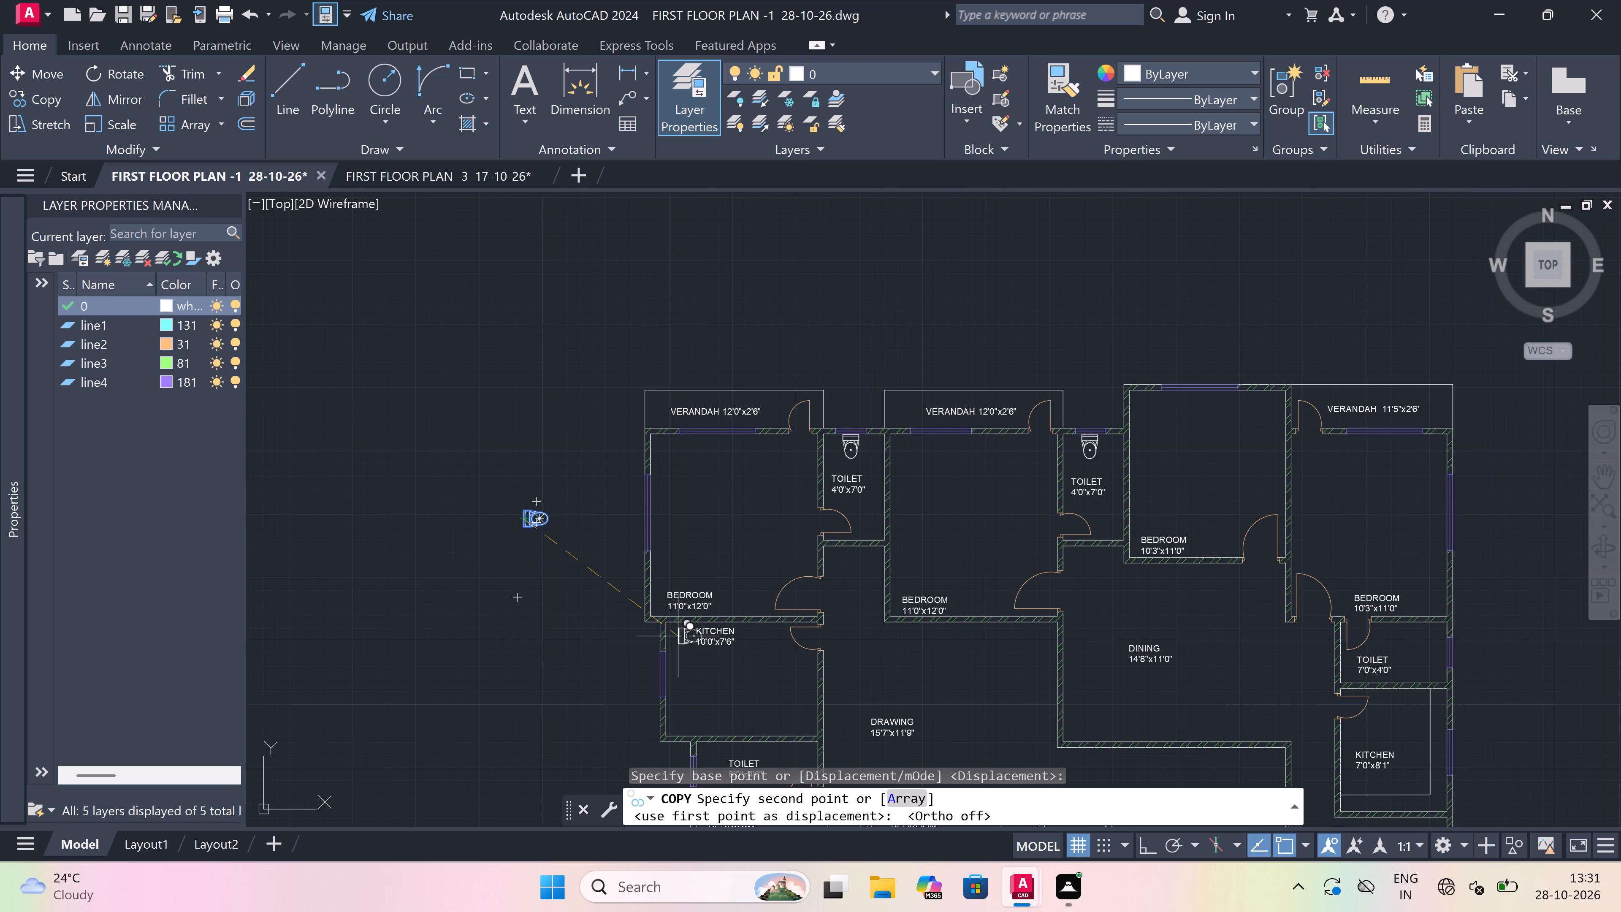
pyautogui.scroll(-4, 675, 575)
pyautogui.scroll(5, 675, 616)
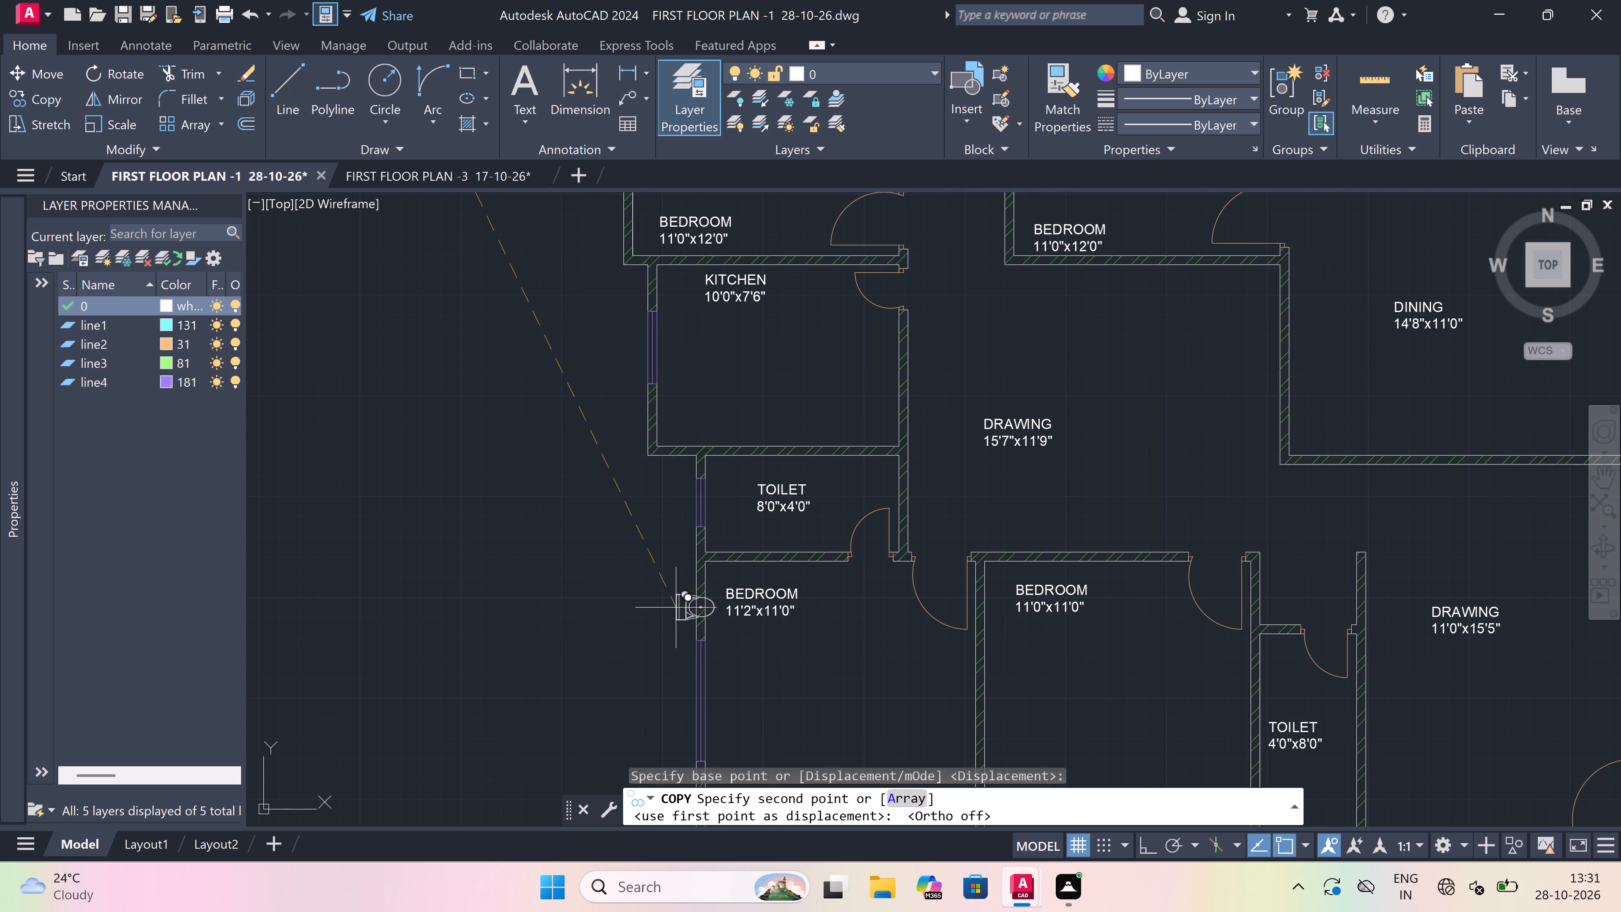
pyautogui.scroll(3, 697, 500)
pyautogui.scroll(3, 750, 492)
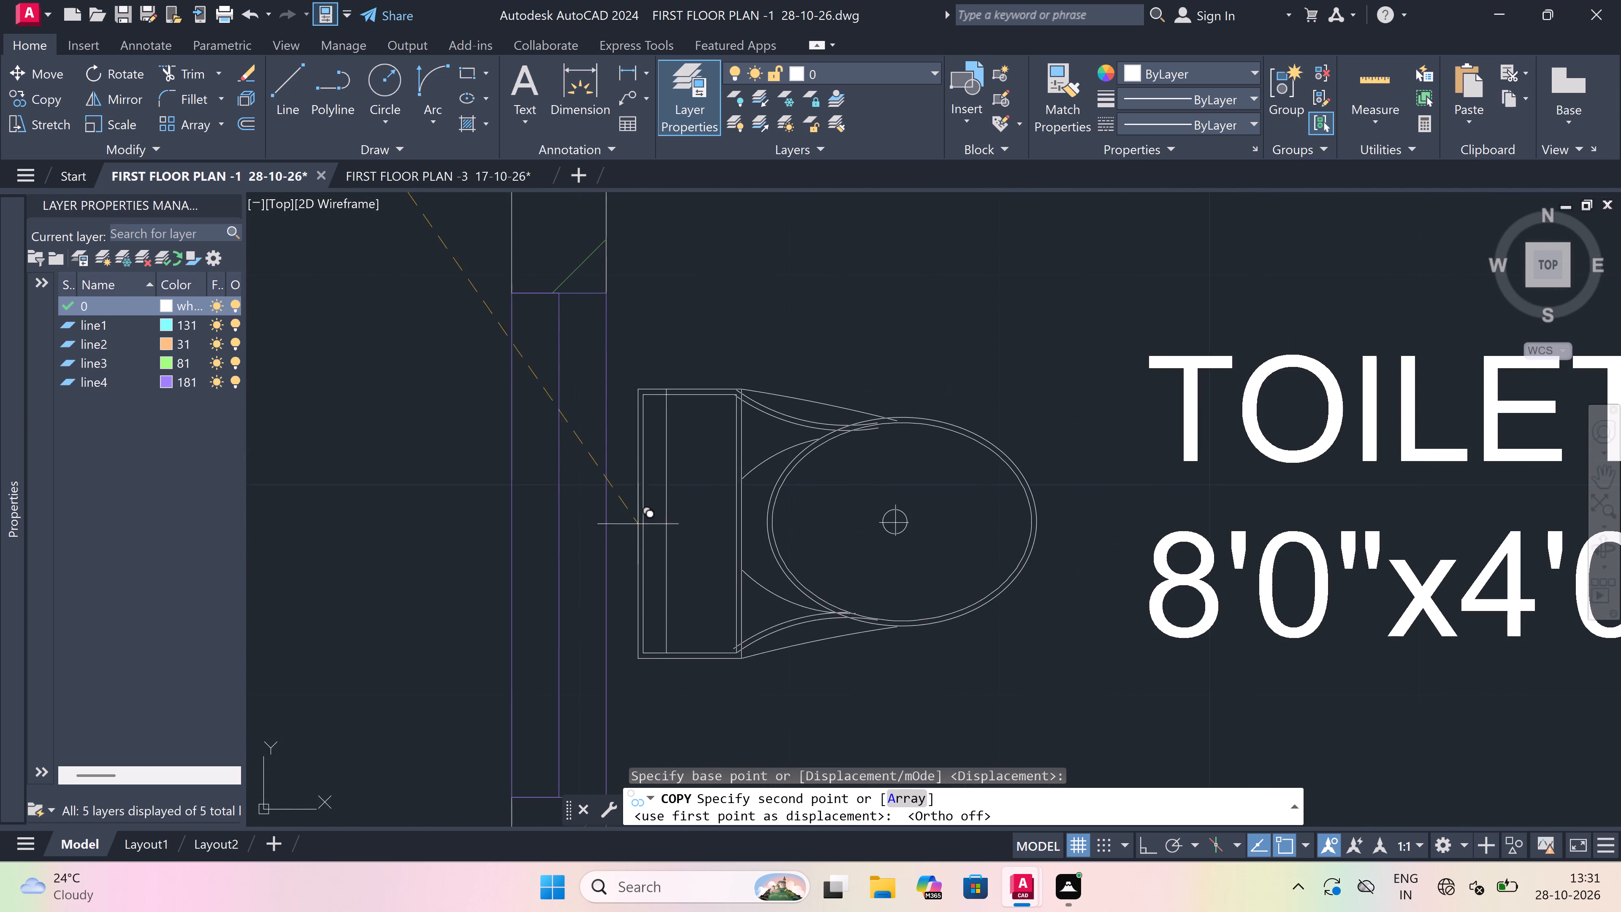
pyautogui.scroll(2, 634, 529)
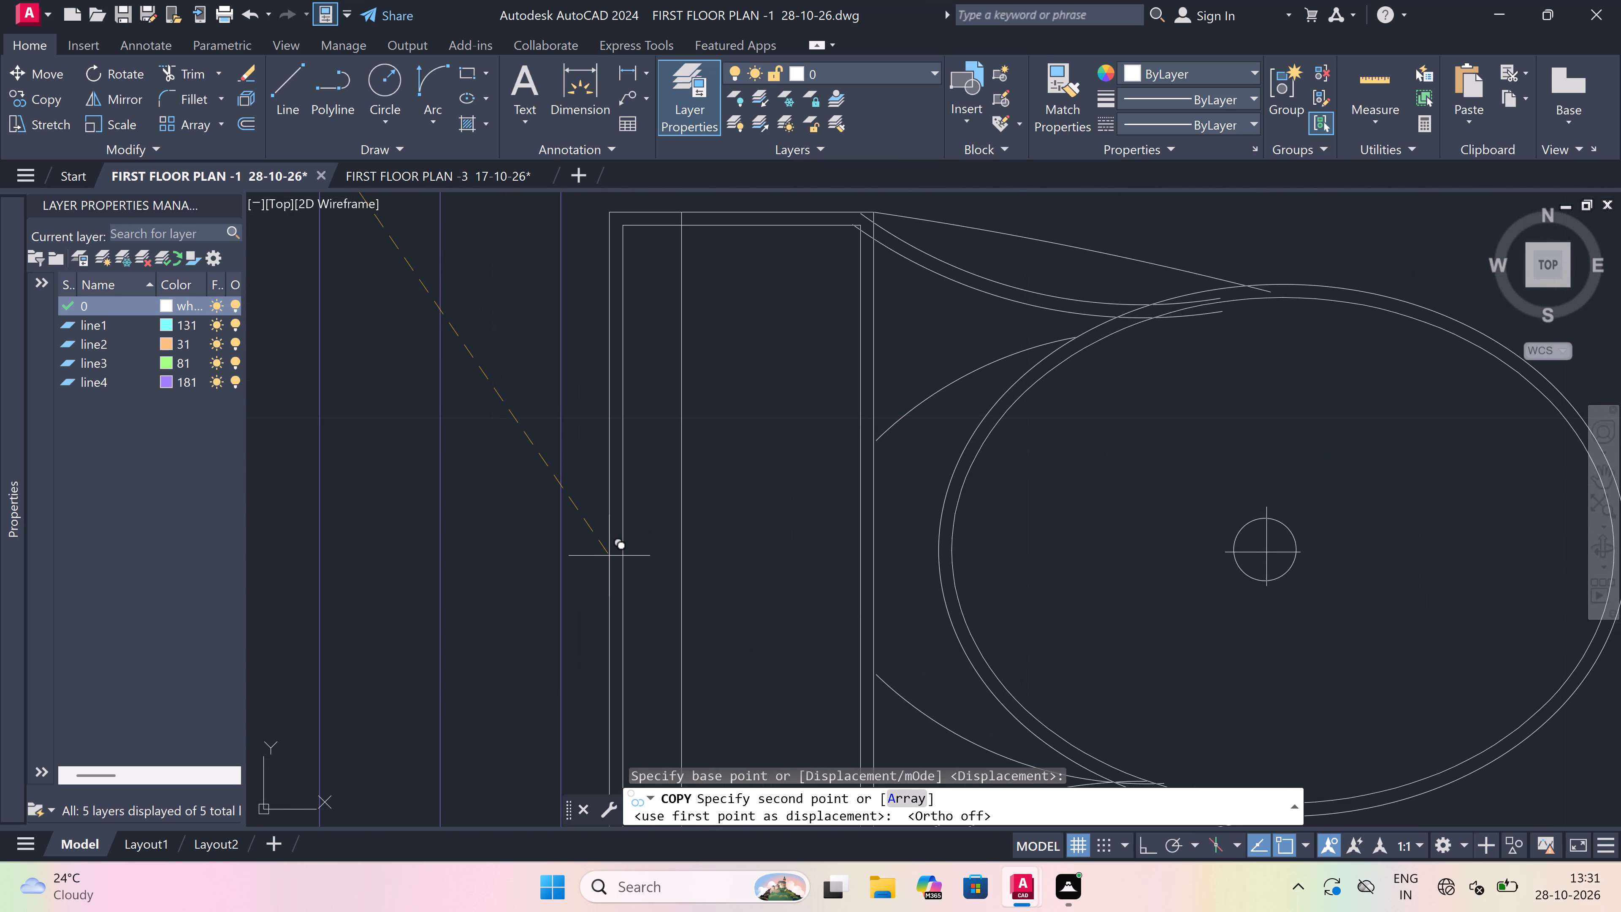
pyautogui.click(608, 558)
# Place another WC copy at the window wall of the other TOILET 8'0"x4'0", below the southern BEDROOM 11'2"x11'0", and finish copying.
pyautogui.scroll(-16, 563, 452)
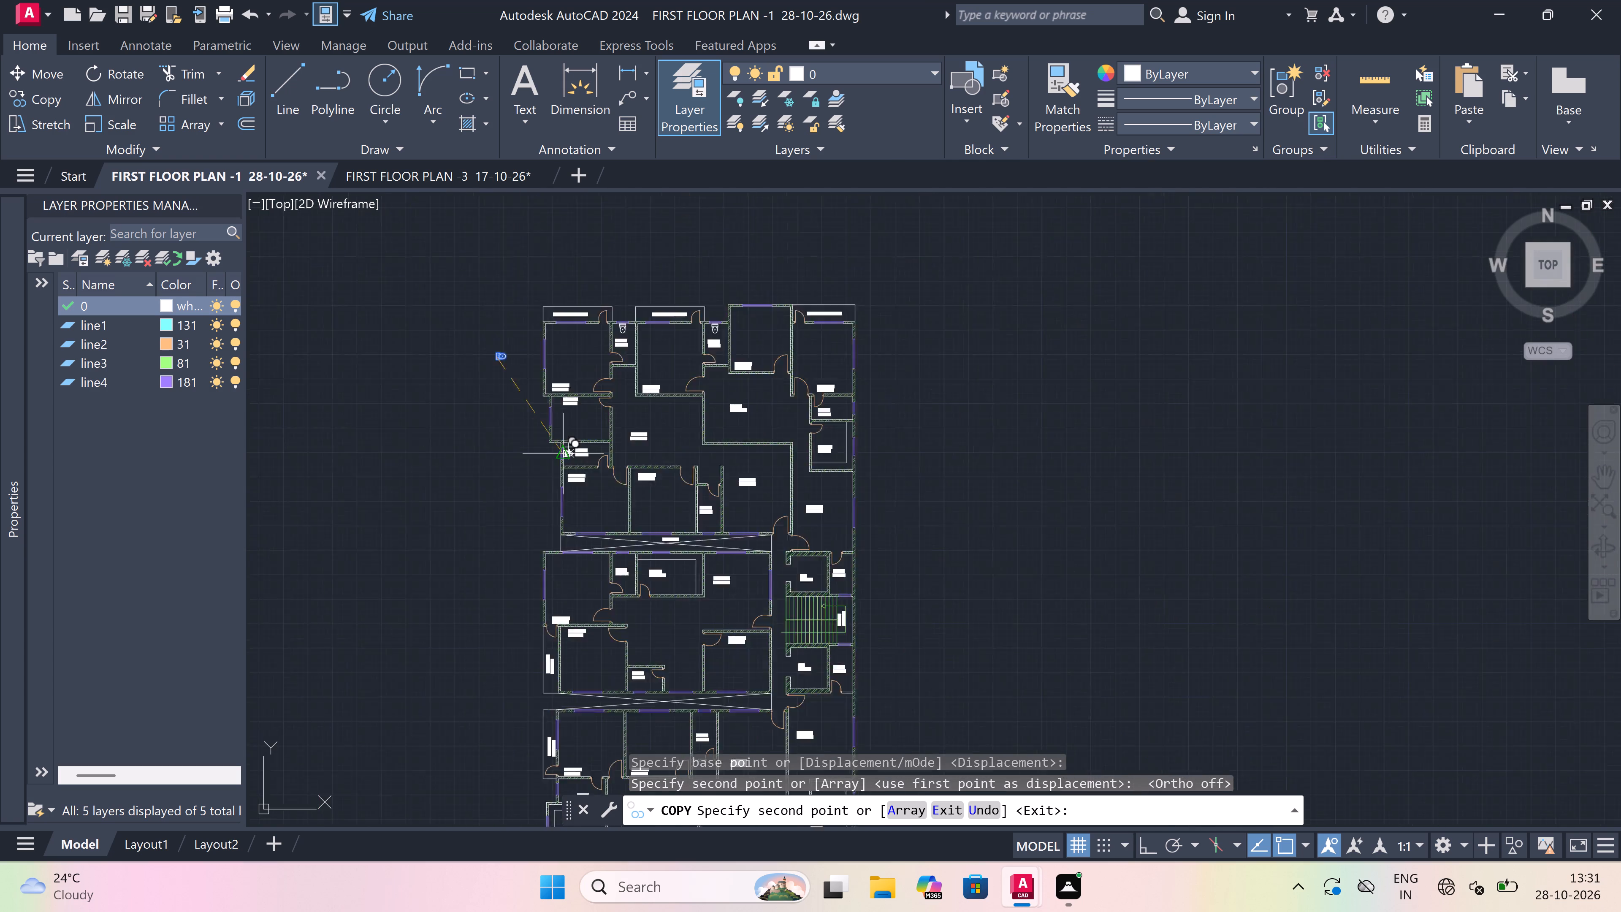
pyautogui.scroll(2, 545, 559)
pyautogui.scroll(-3, 580, 540)
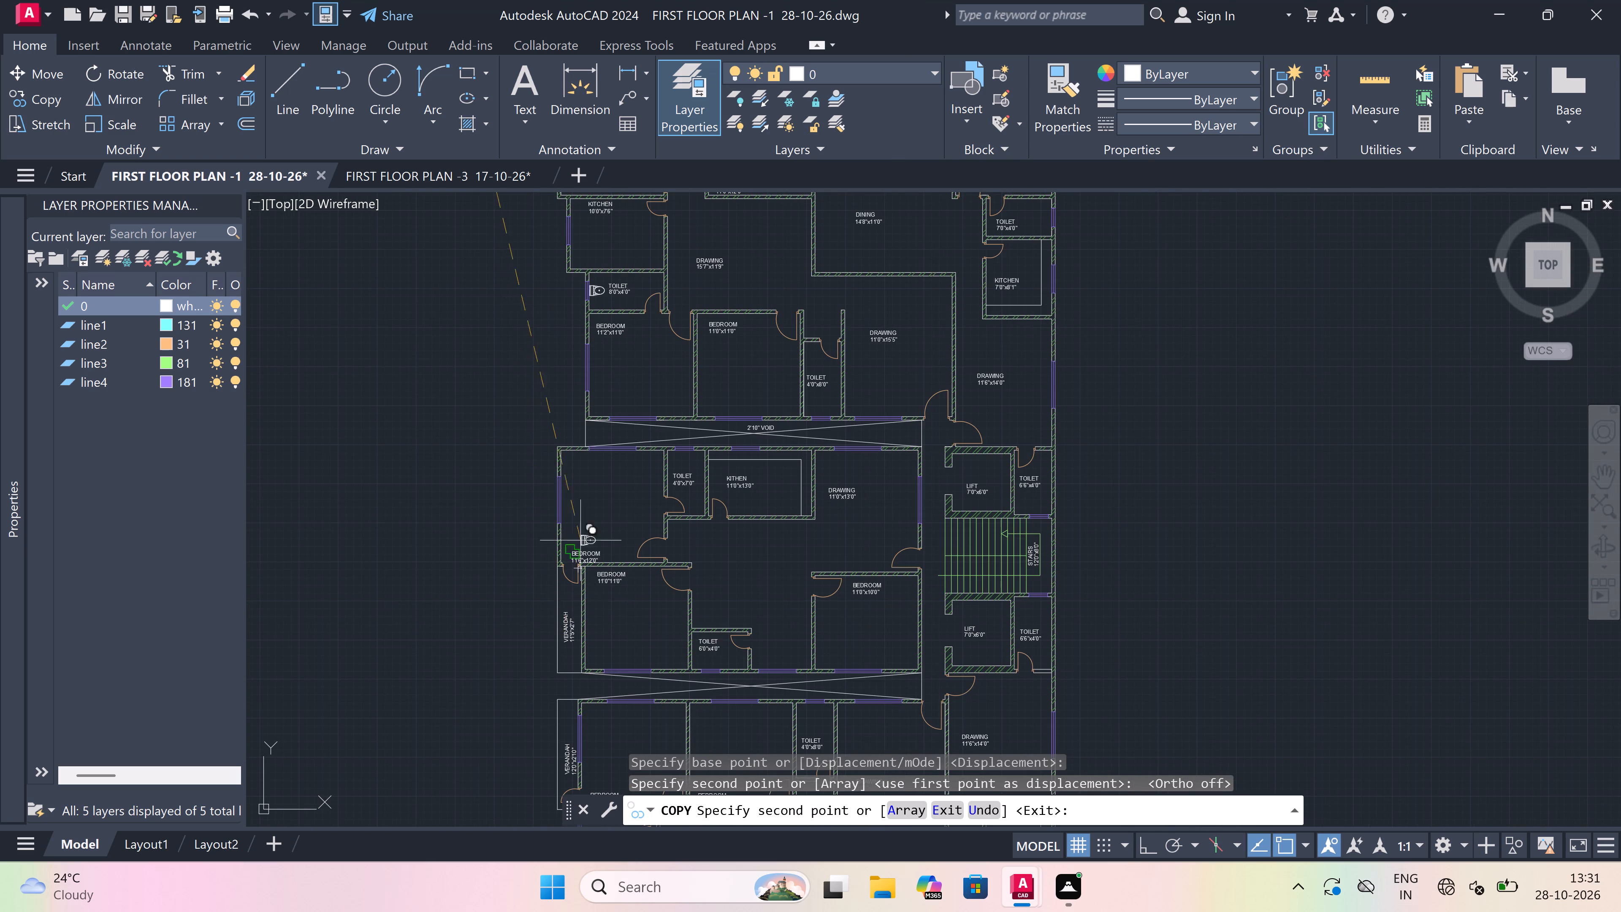
pyautogui.scroll(3, 567, 589)
pyautogui.scroll(-1, 569, 582)
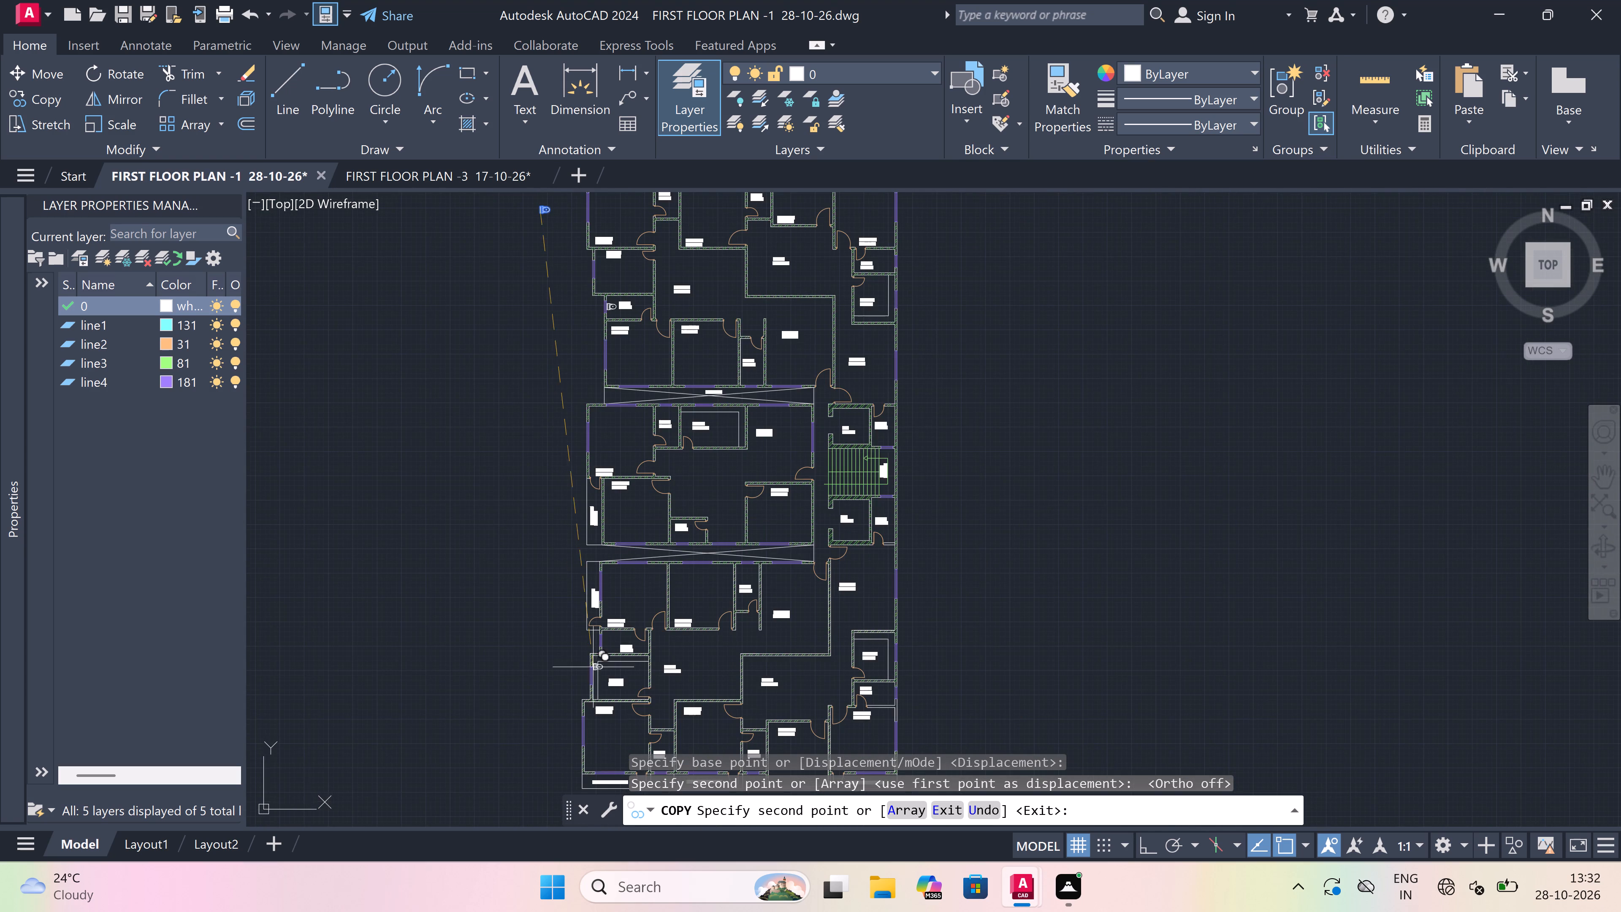
pyautogui.scroll(2, 596, 673)
pyautogui.scroll(3, 610, 608)
pyautogui.scroll(3, 623, 561)
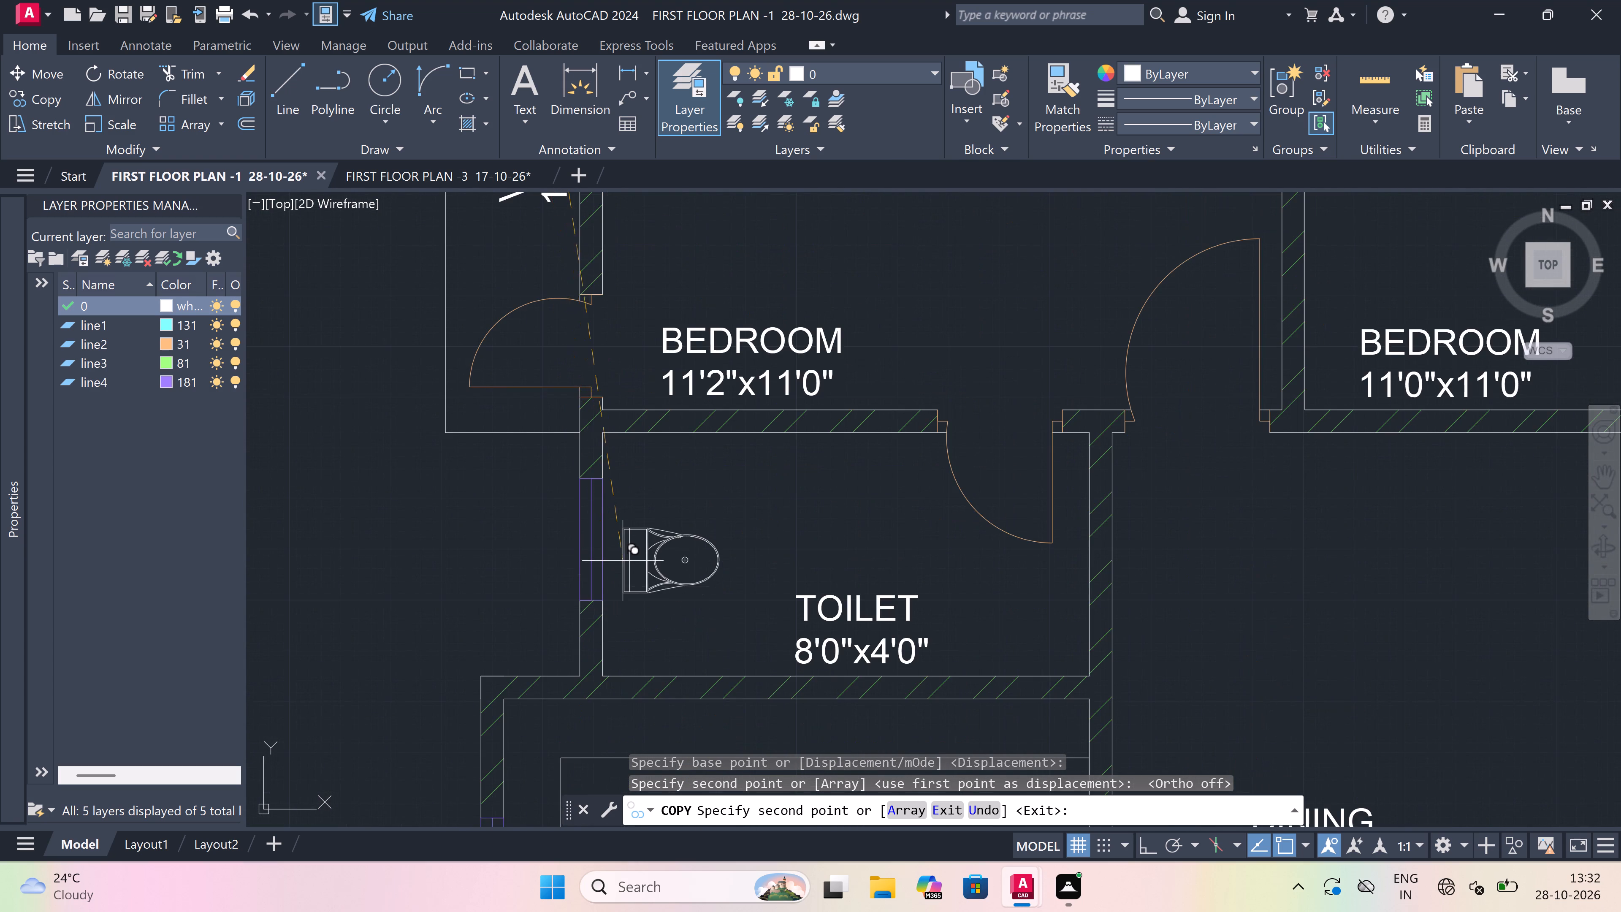
pyautogui.scroll(3, 565, 502)
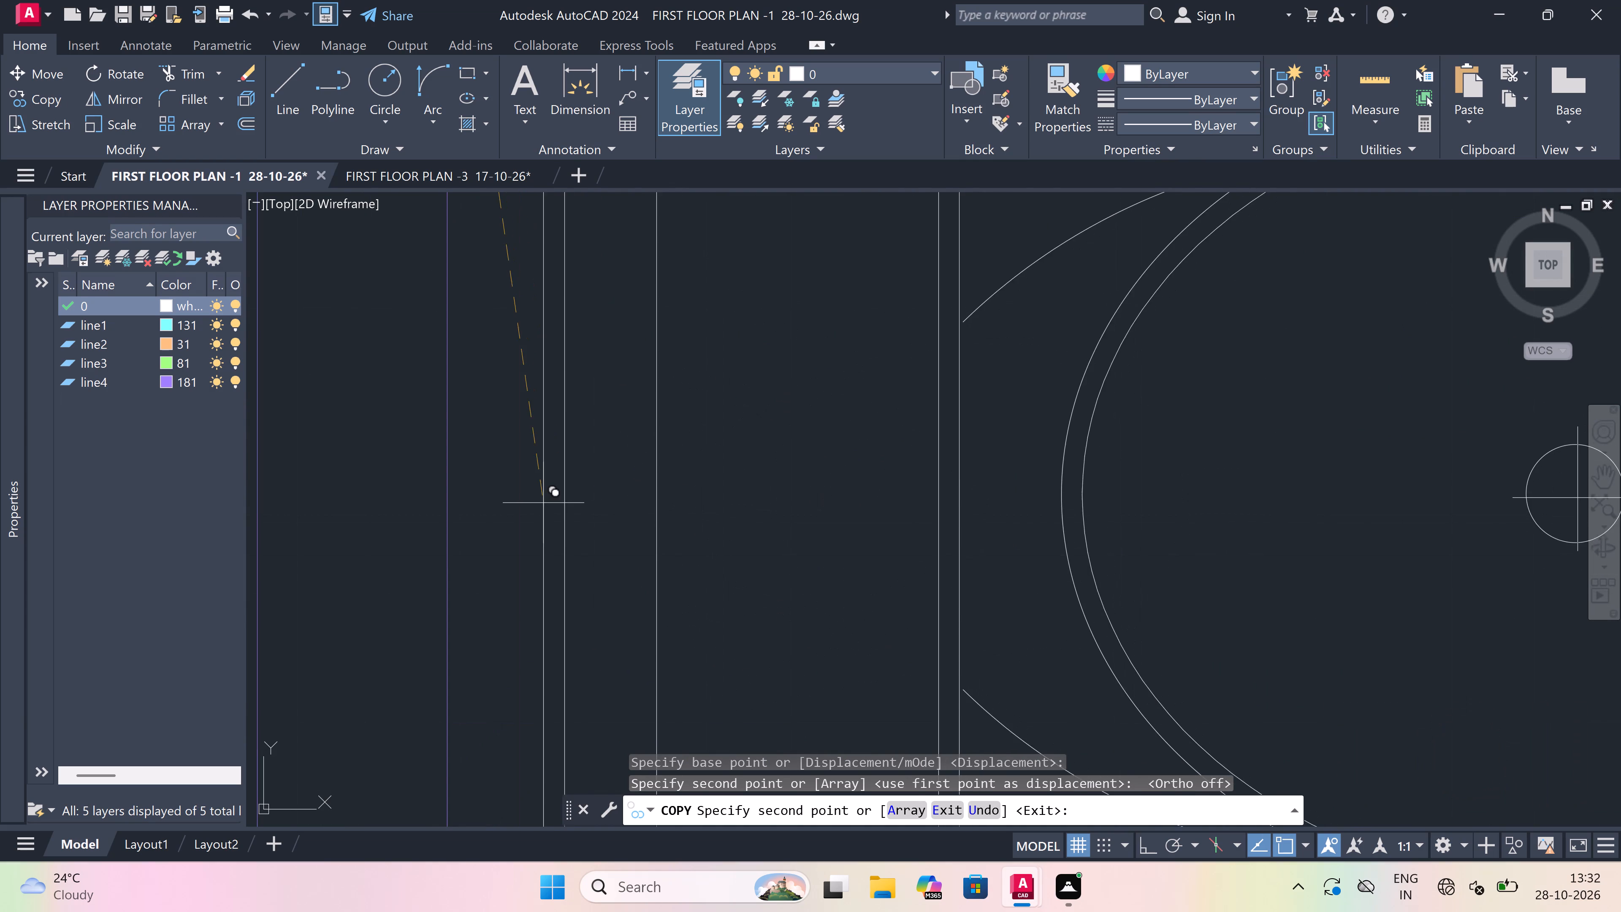
pyautogui.click(501, 511)
pyautogui.scroll(-10, 526, 623)
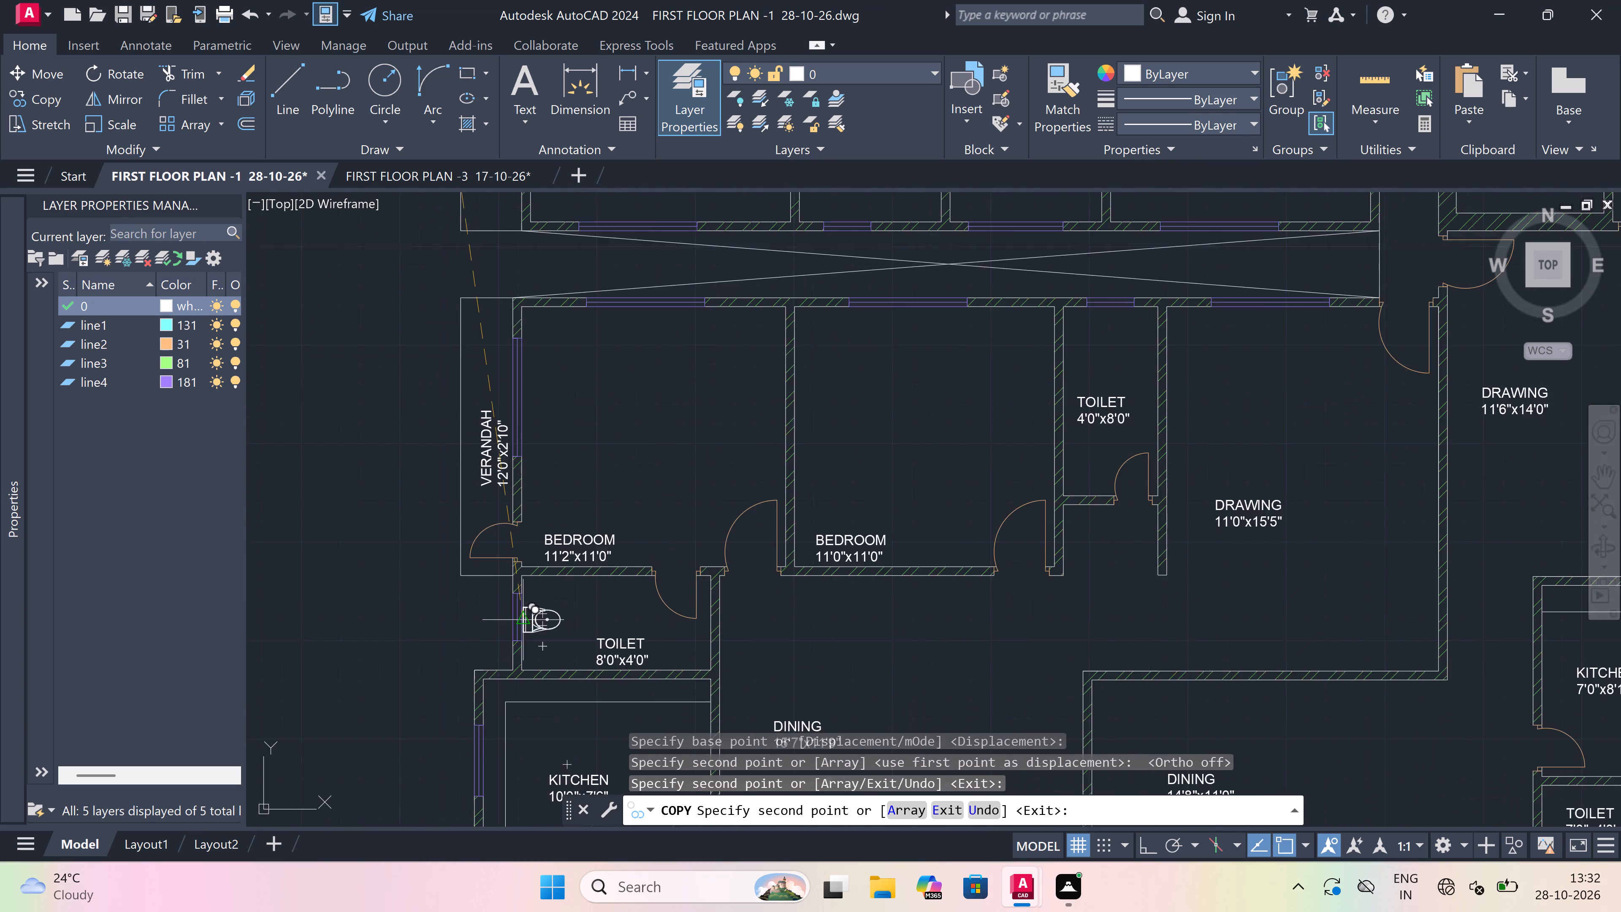
pyautogui.scroll(-4, 522, 622)
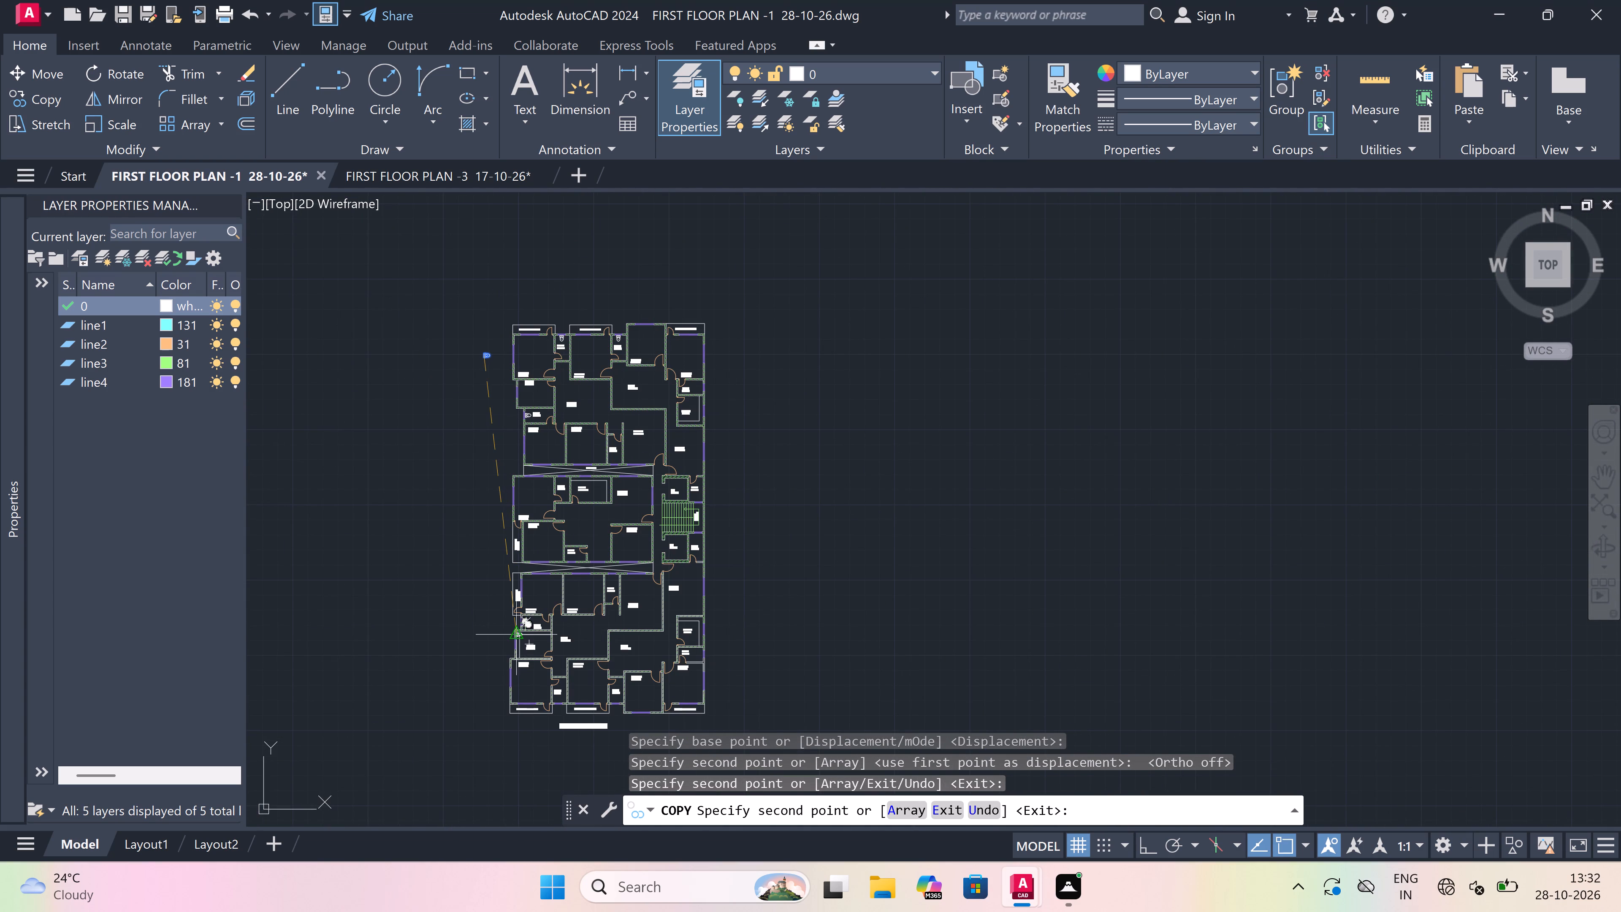
pyautogui.press('Escape')
# Rotate the WC outside the plan another 90° counterclockwise with Ortho on, so its tank faces south.
pyautogui.scroll(3, 475, 350)
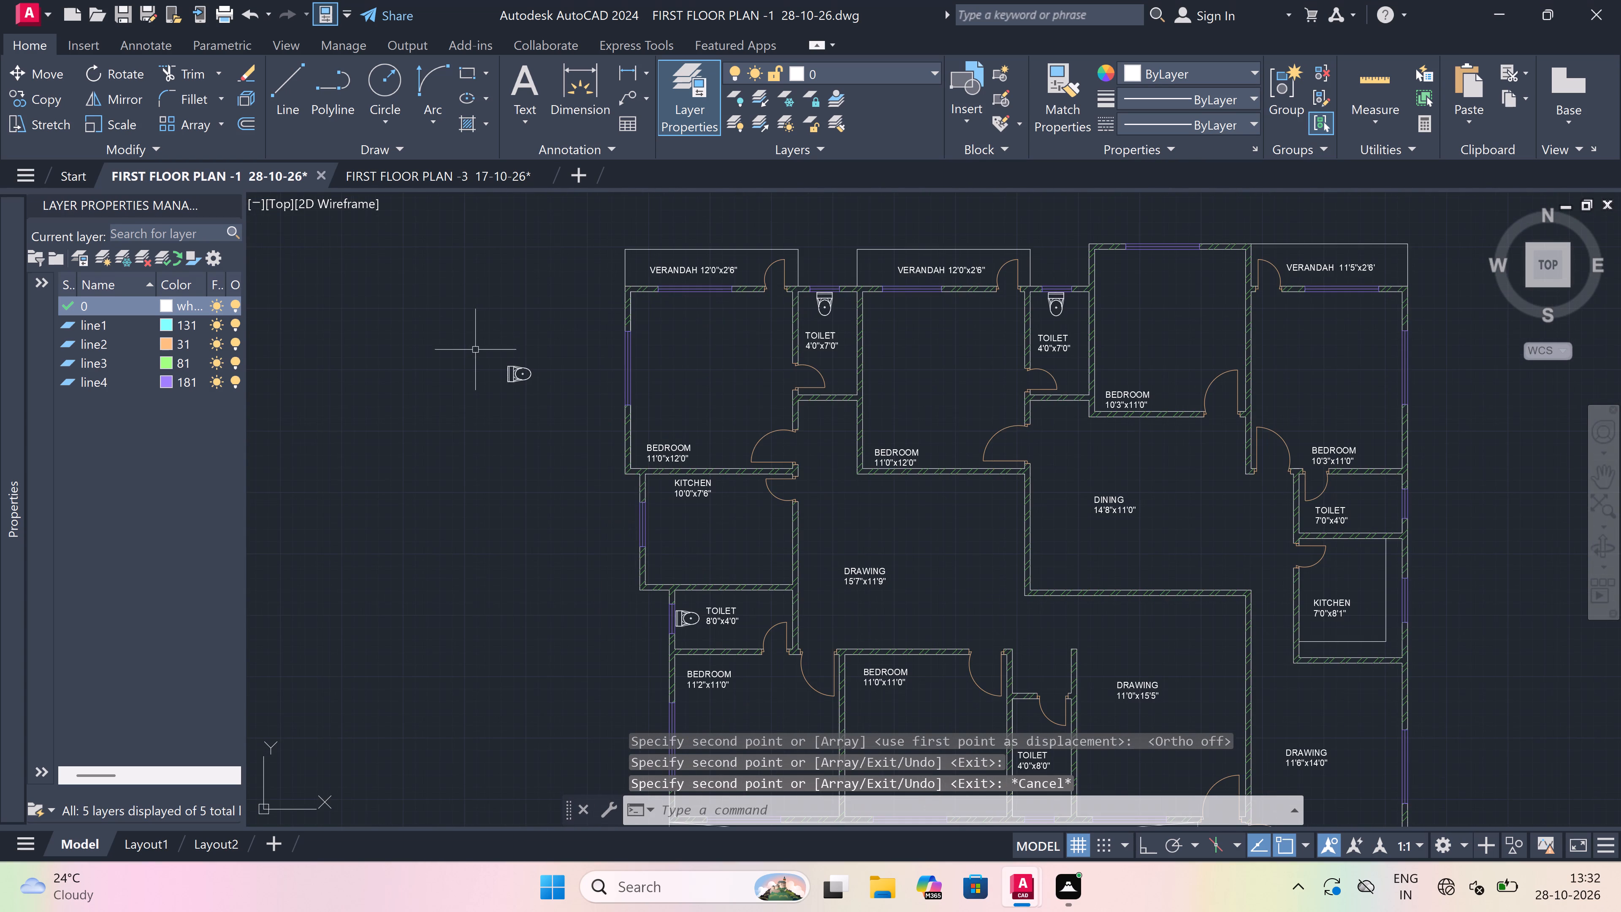
pyautogui.scroll(2, 501, 349)
pyautogui.scroll(2, 568, 376)
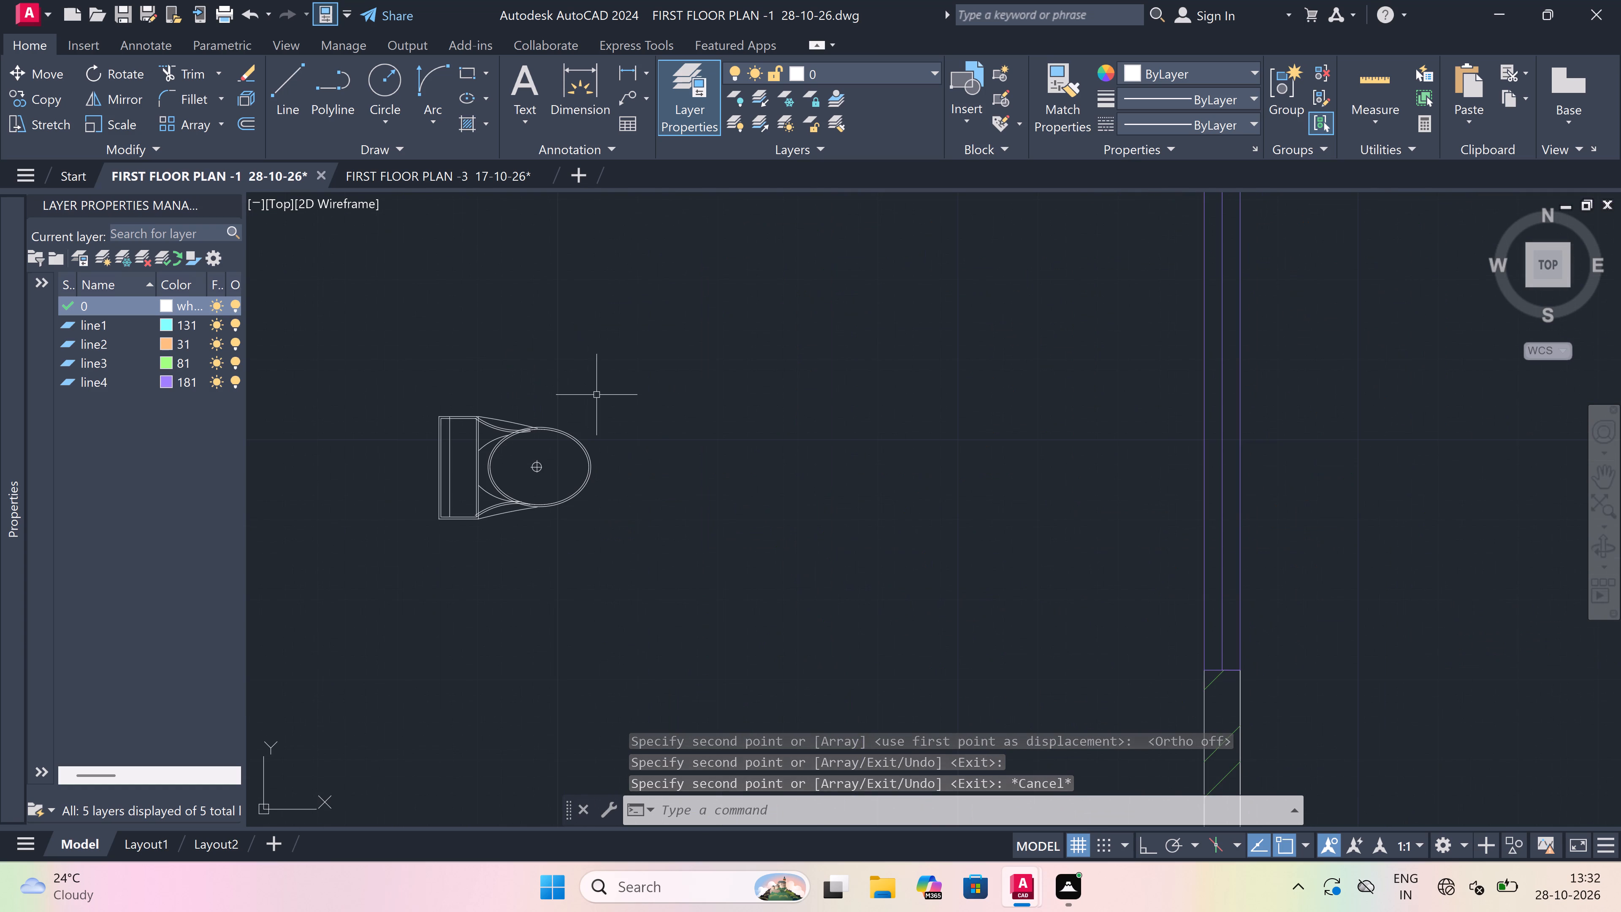
pyautogui.moveTo(597, 393); pyautogui.dragTo(542, 434)
pyautogui.click(387, 548)
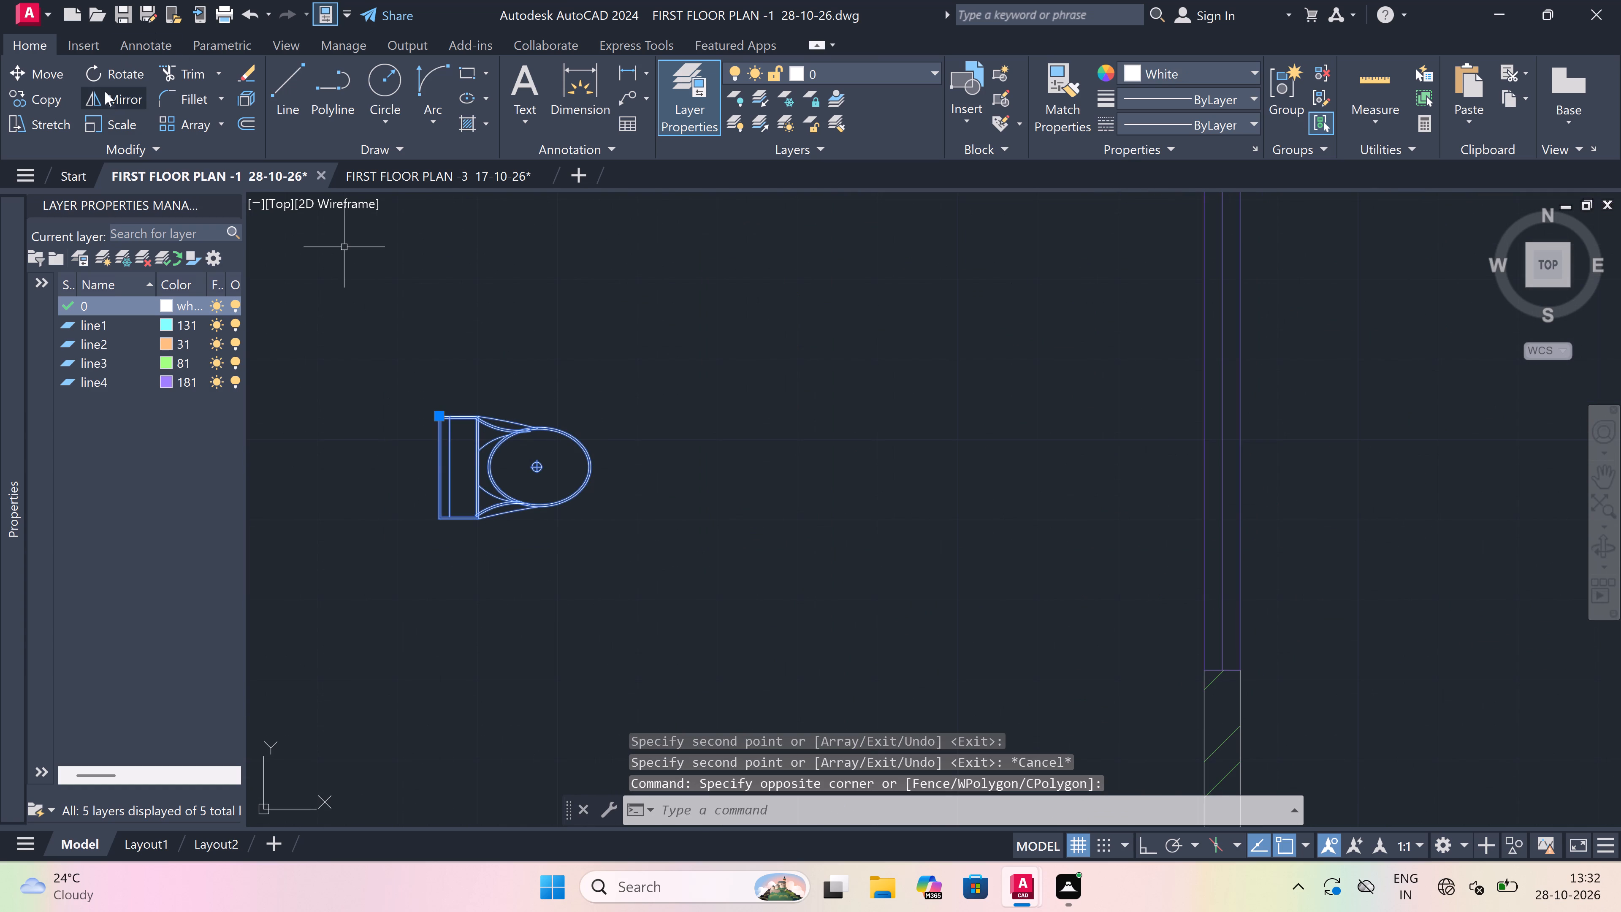
pyautogui.click(128, 69)
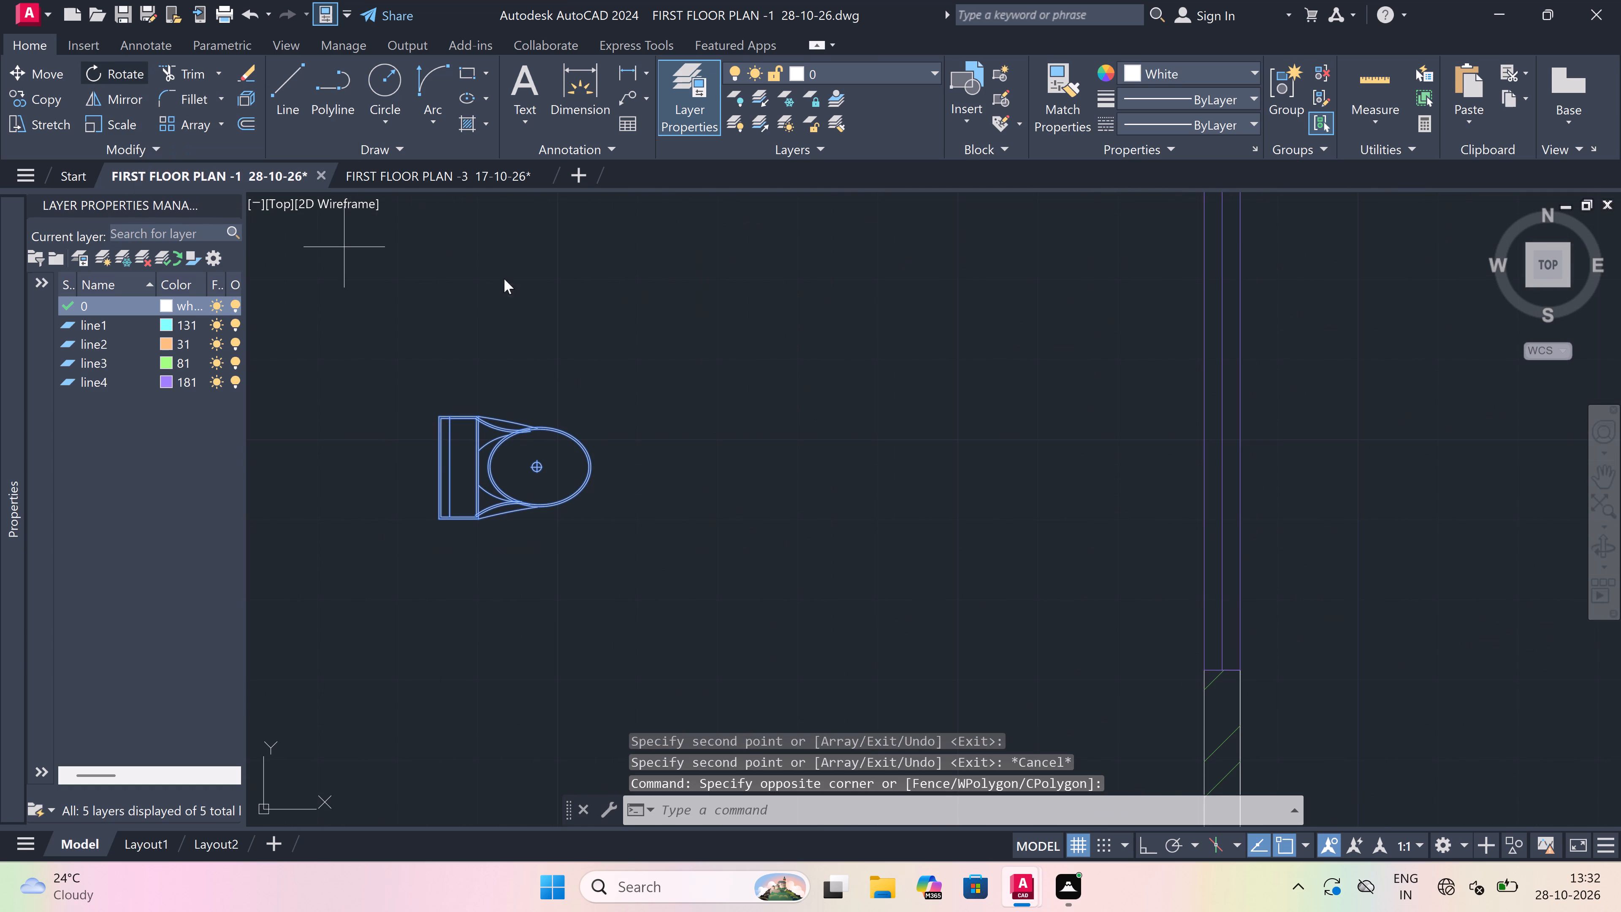
pyautogui.moveTo(575, 486); pyautogui.dragTo(575, 478)
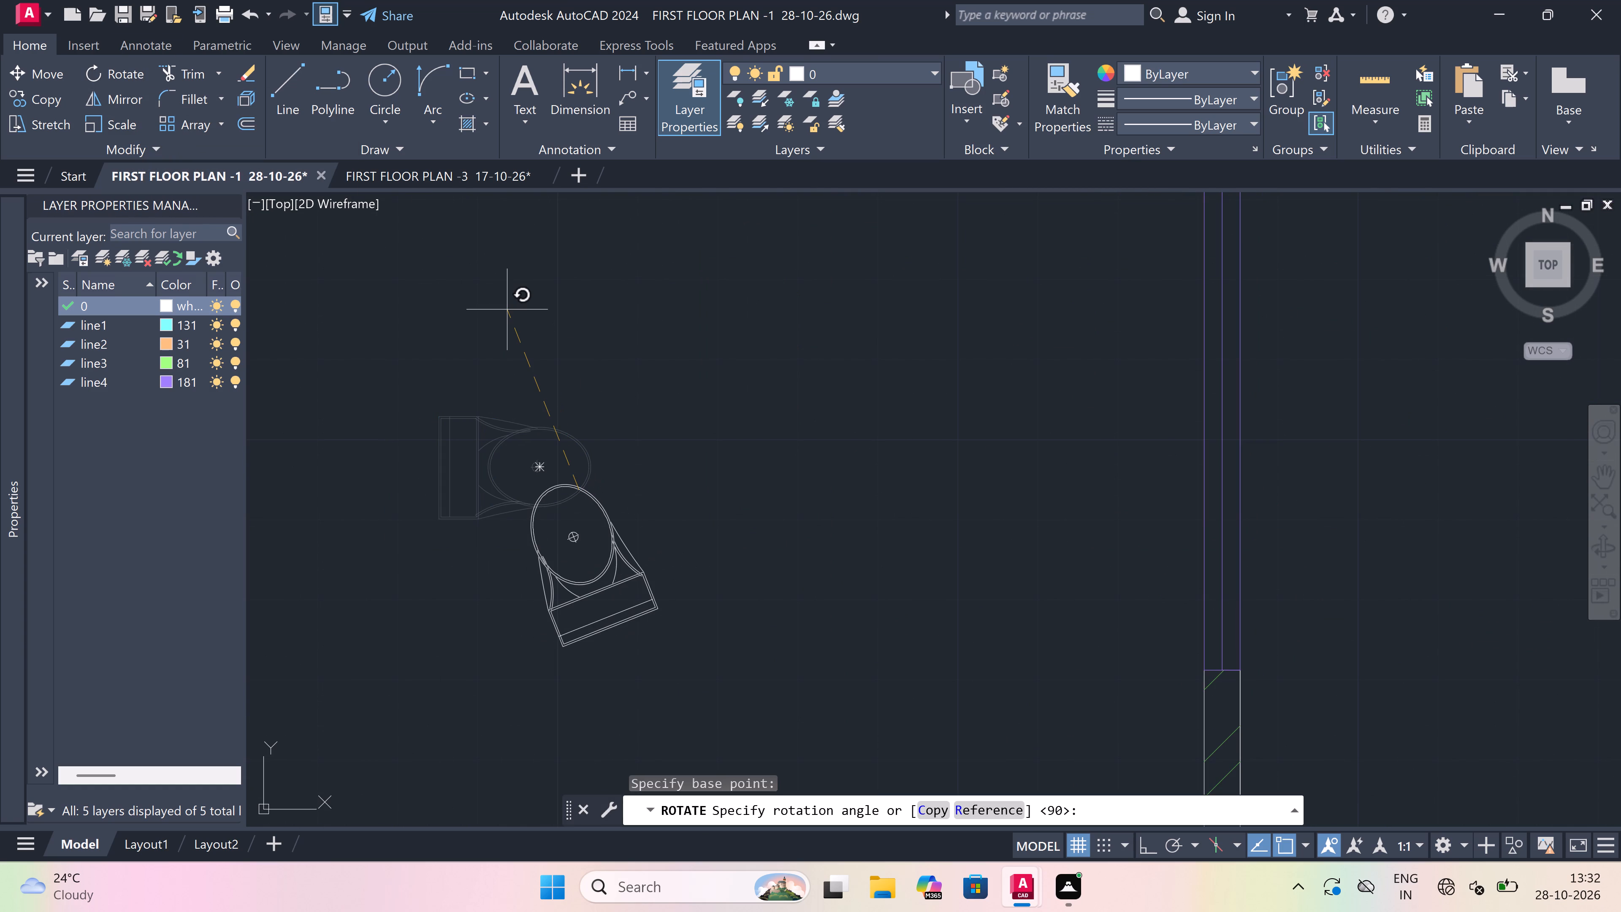
pyautogui.press('F8')
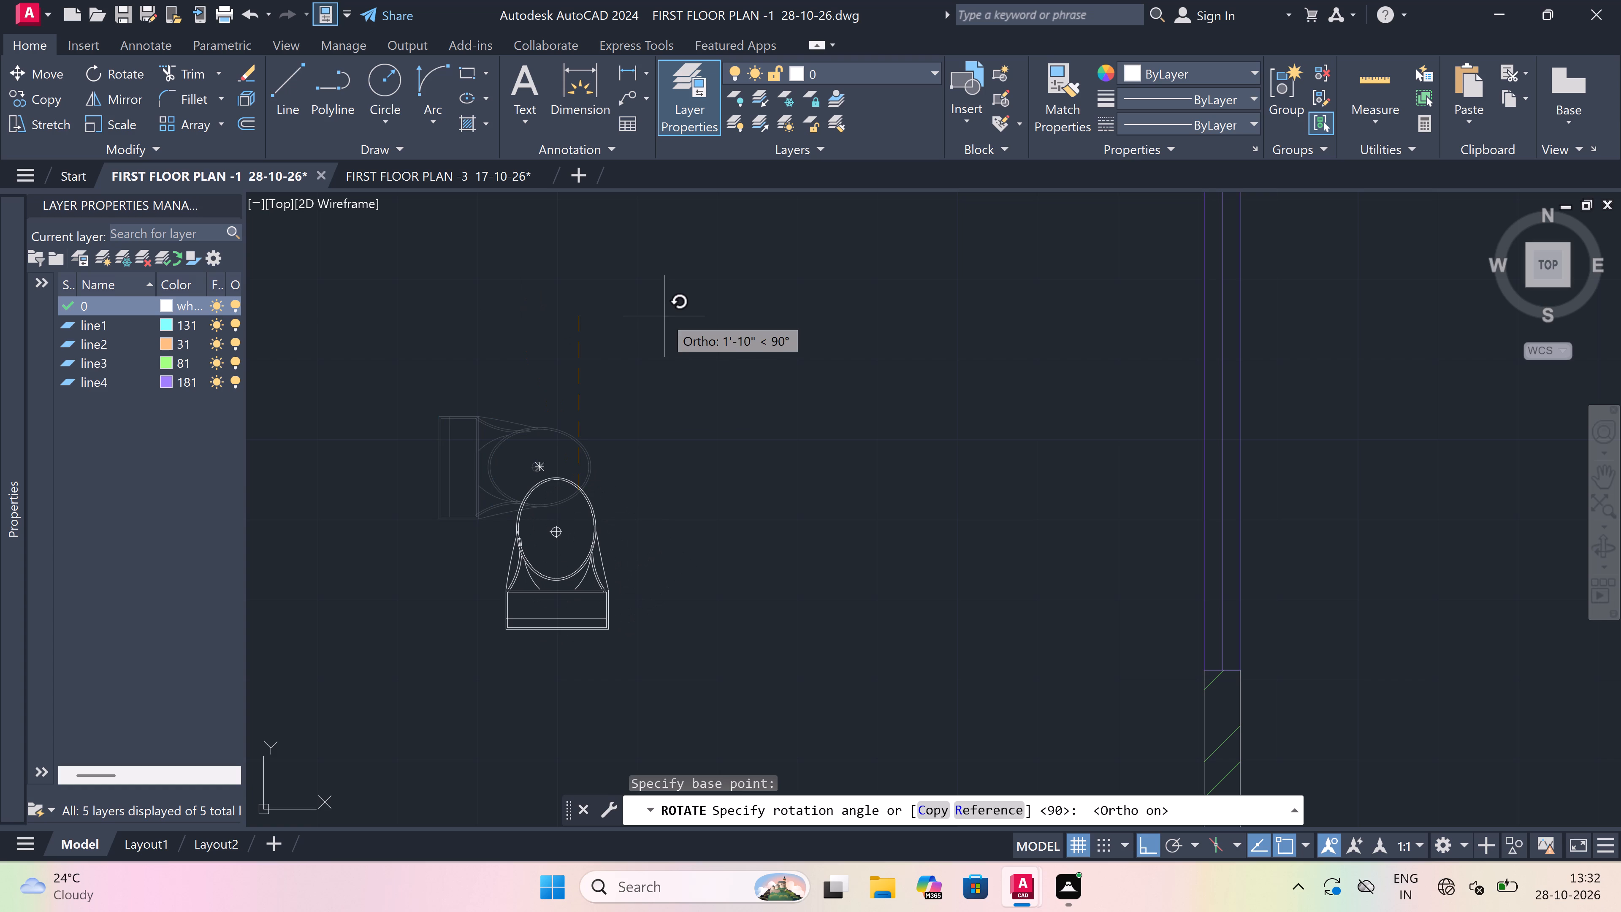
pyautogui.click(664, 315)
# Copy the south-facing WC by its back-edge midpoint, with Ortho off, to the window wall of the southwestern TOILET 4'0"x7'0".
pyautogui.moveTo(625, 485); pyautogui.dragTo(604, 508)
pyautogui.moveTo(455, 659); pyautogui.dragTo(455, 652)
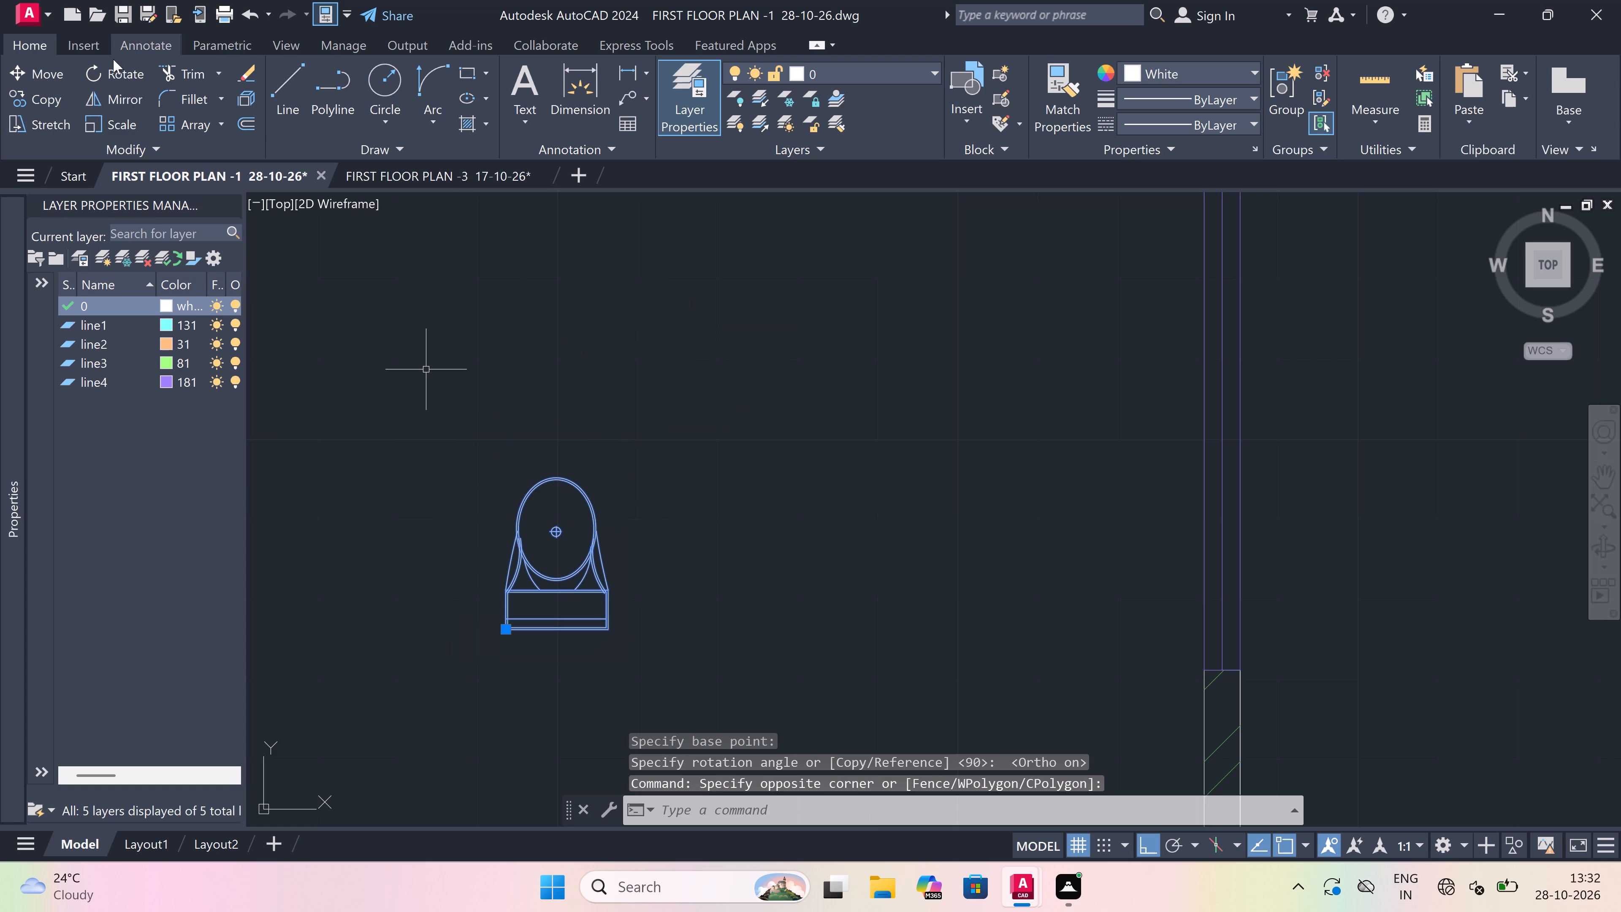
pyautogui.click(35, 93)
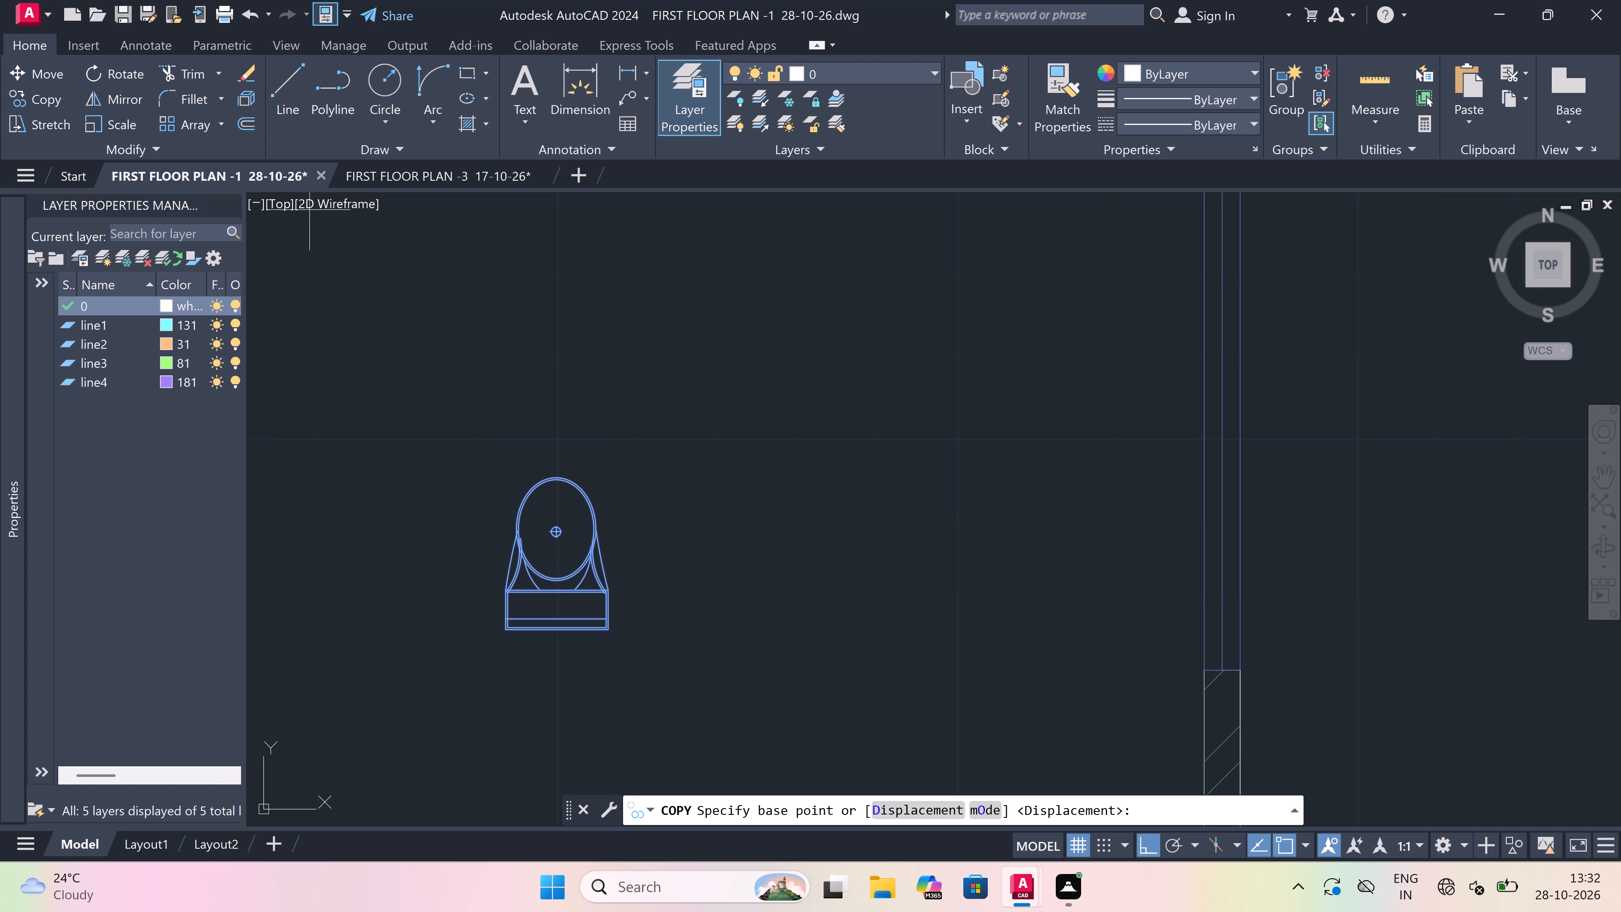
pyautogui.click(556, 635)
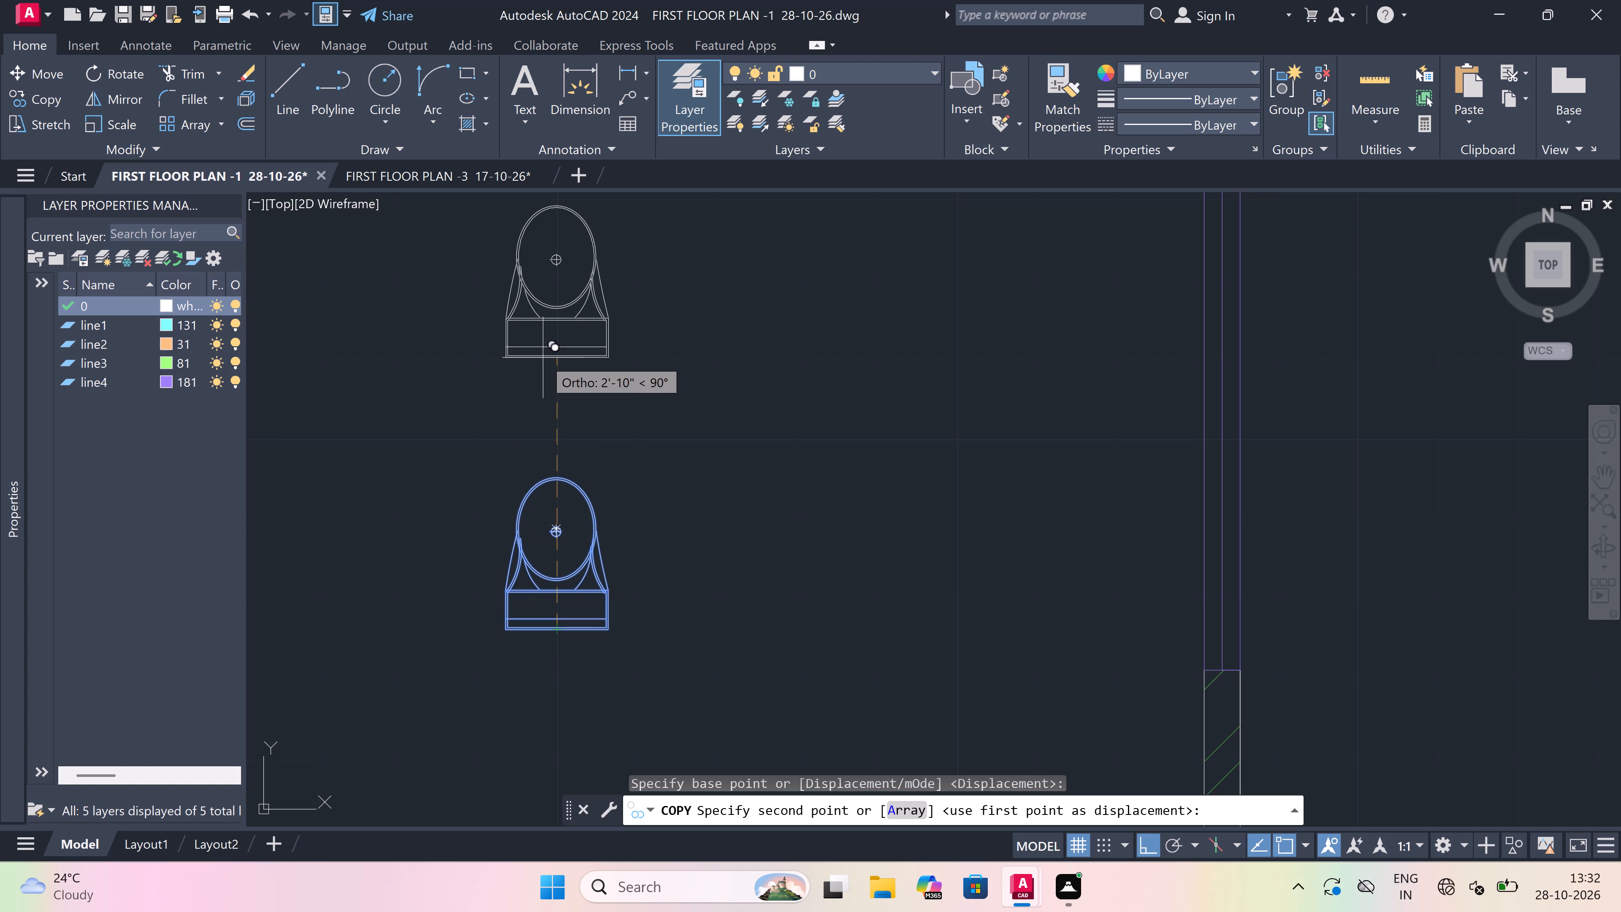
pyautogui.press('F8')
pyautogui.scroll(-9, 543, 359)
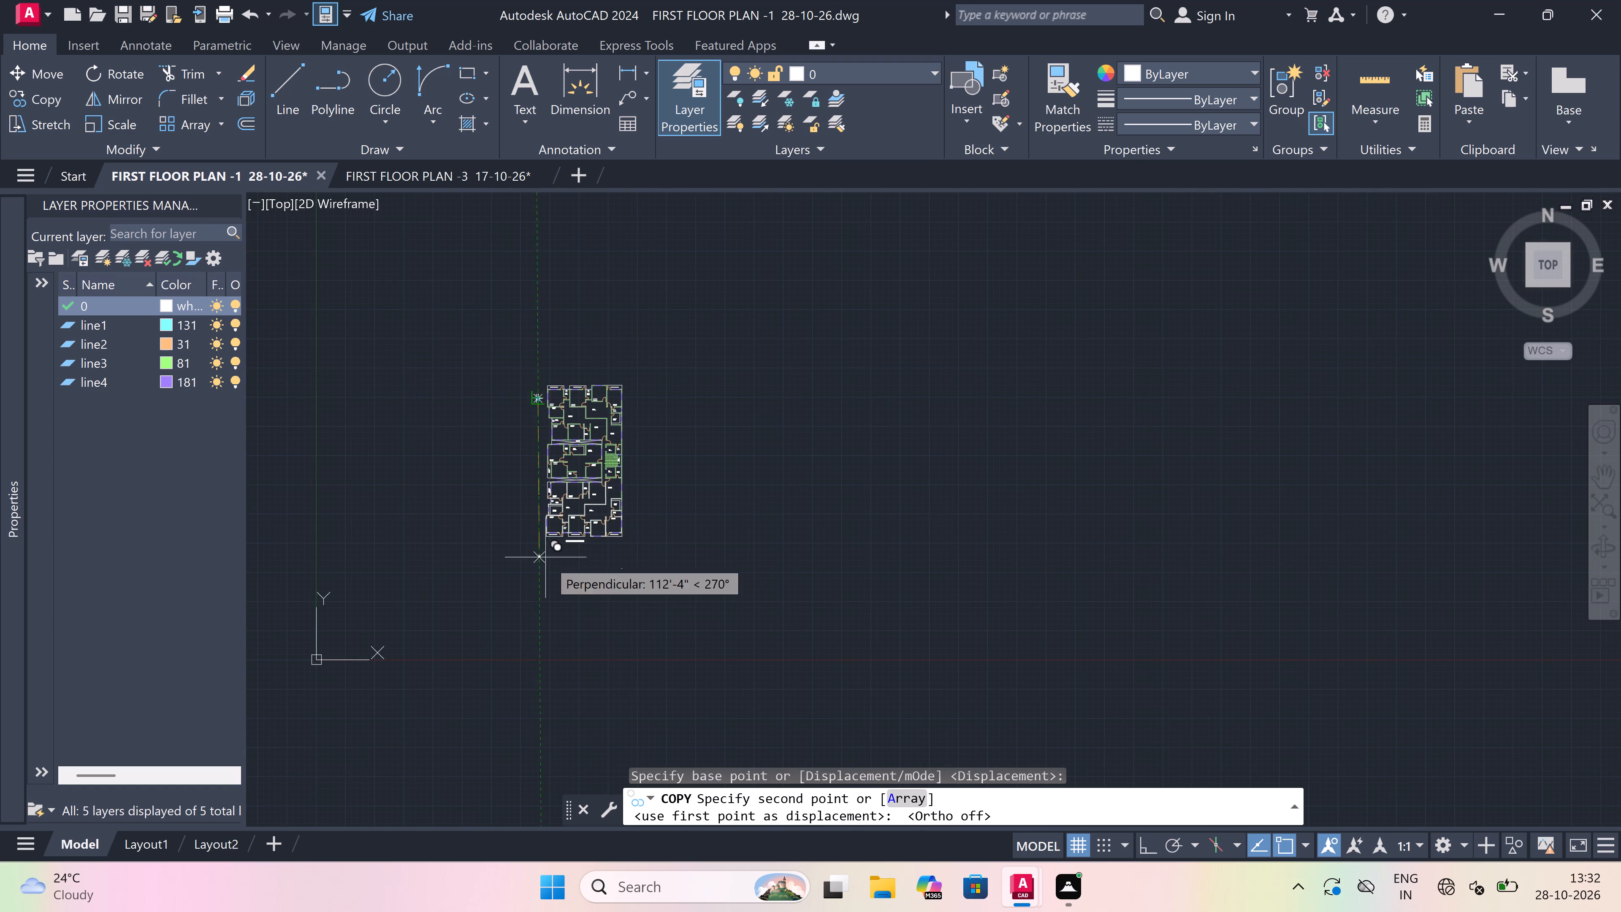
pyautogui.scroll(3, 550, 560)
pyautogui.scroll(2, 636, 410)
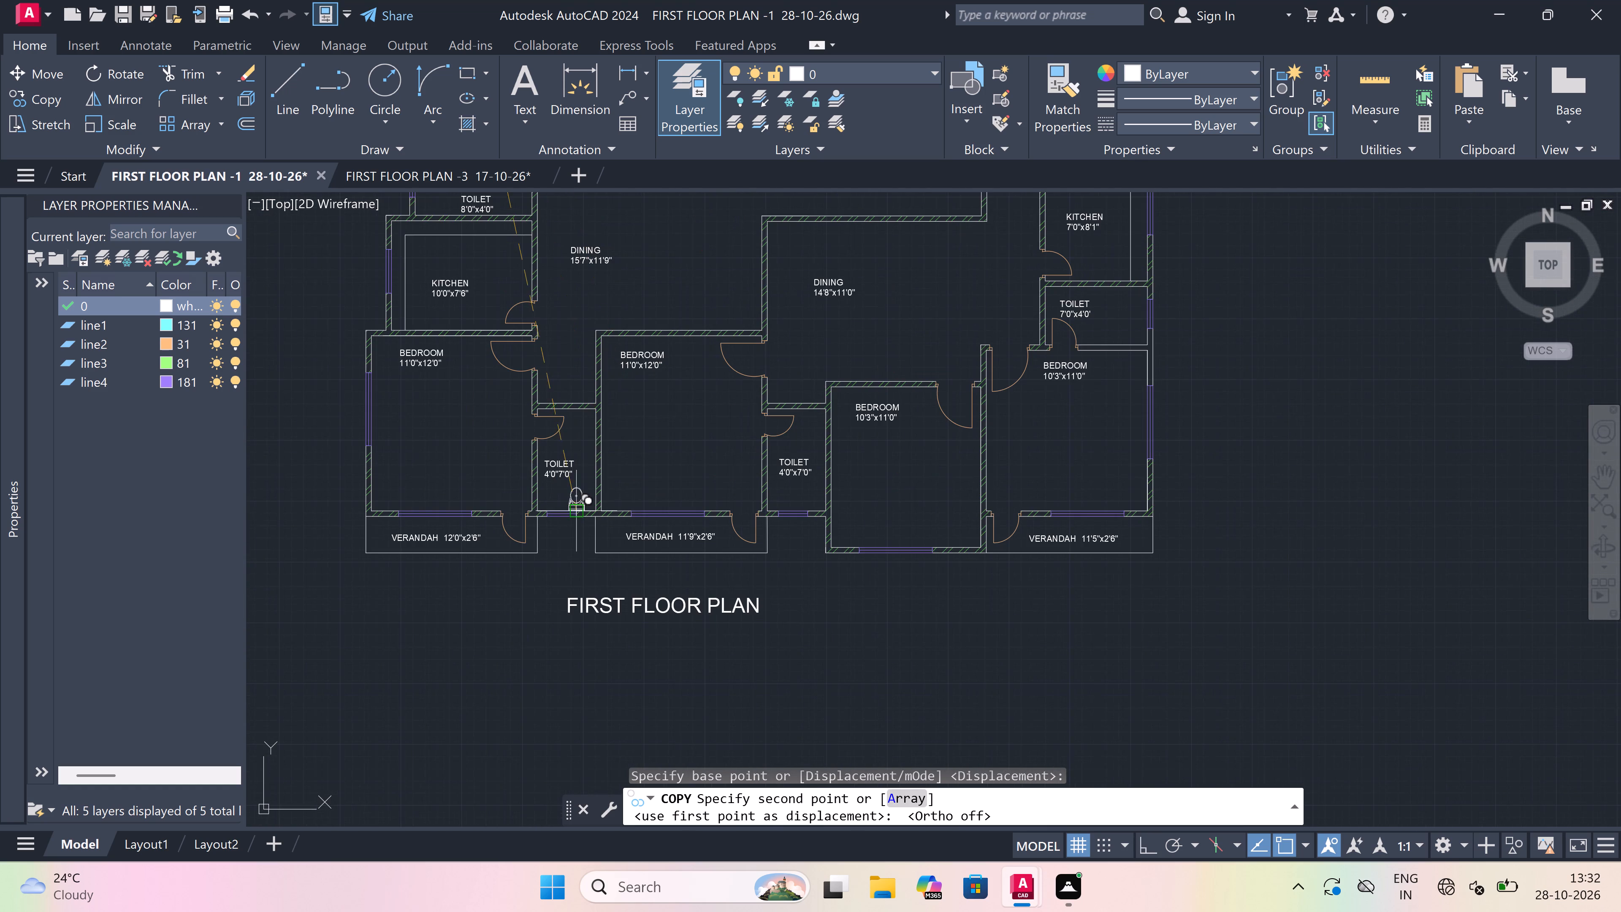
pyautogui.scroll(8, 564, 510)
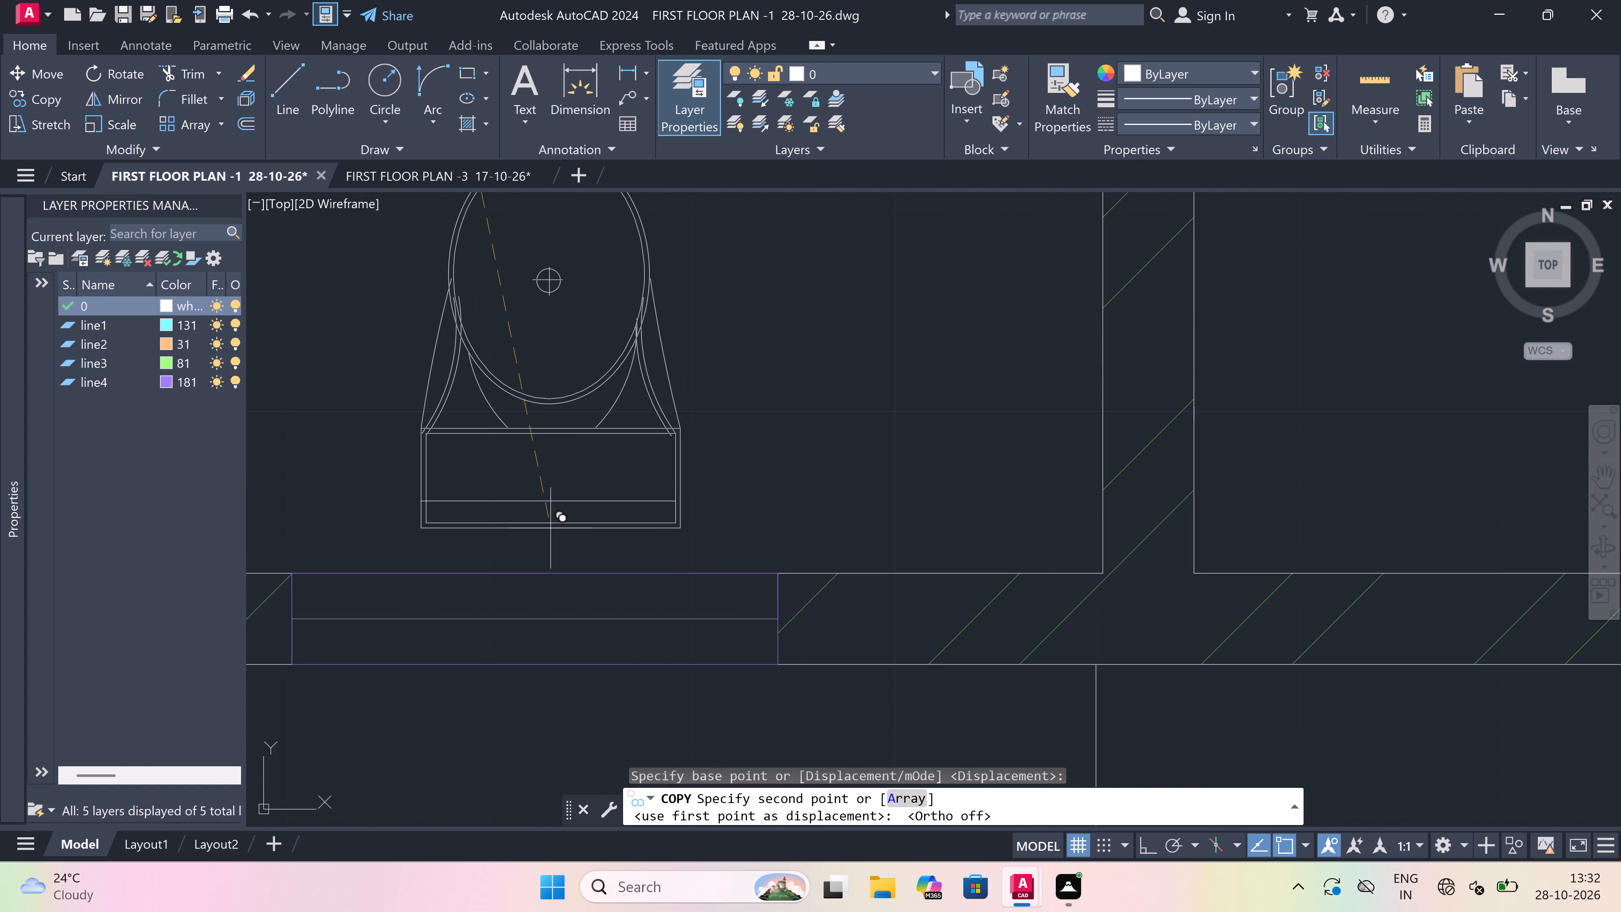
pyautogui.scroll(2, 547, 551)
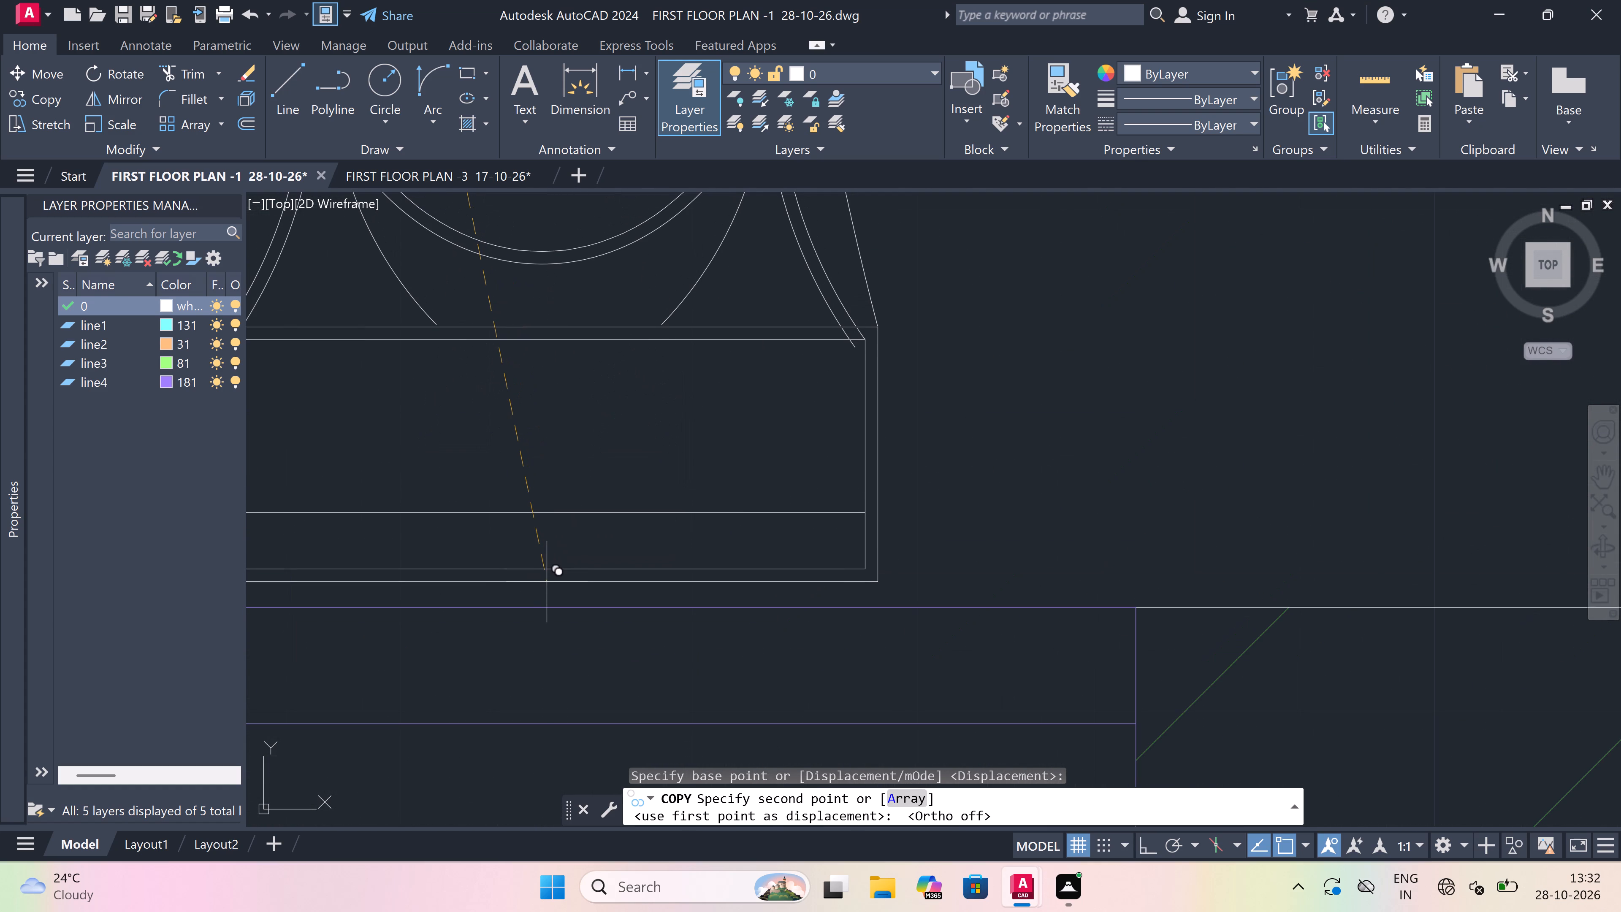
pyautogui.click(547, 582)
# Place another WC copy at the window wall of the southern TOILET 4'0"x7'0" beside BEDROOM 10'3"x11'0", and finish copying.
pyautogui.scroll(-10, 556, 566)
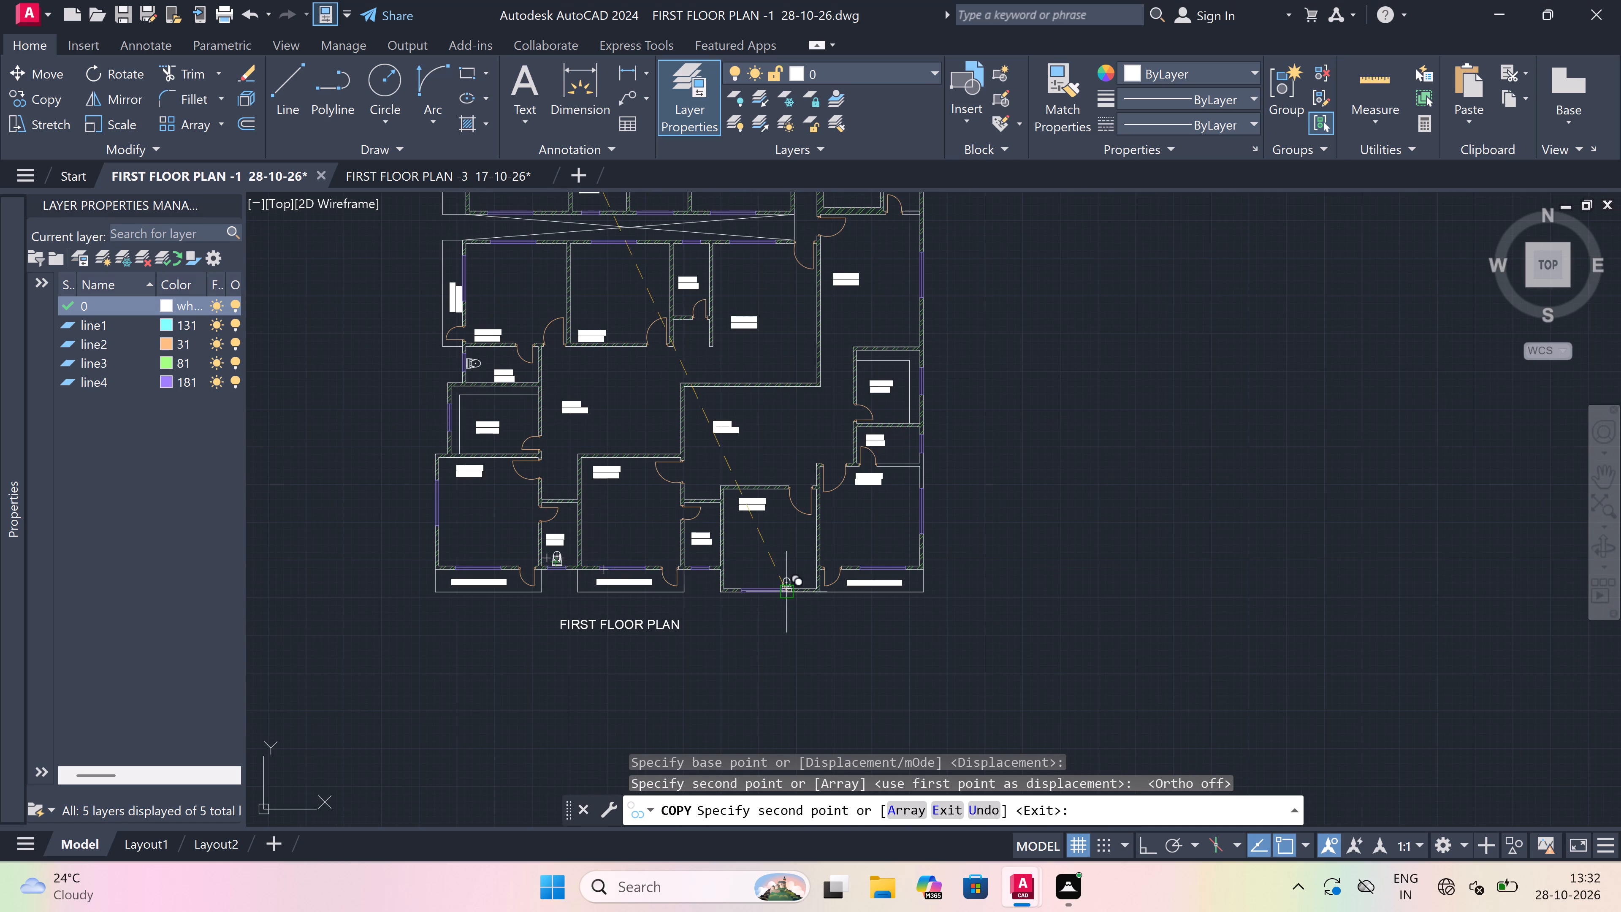
pyautogui.scroll(2, 781, 592)
pyautogui.scroll(4, 573, 528)
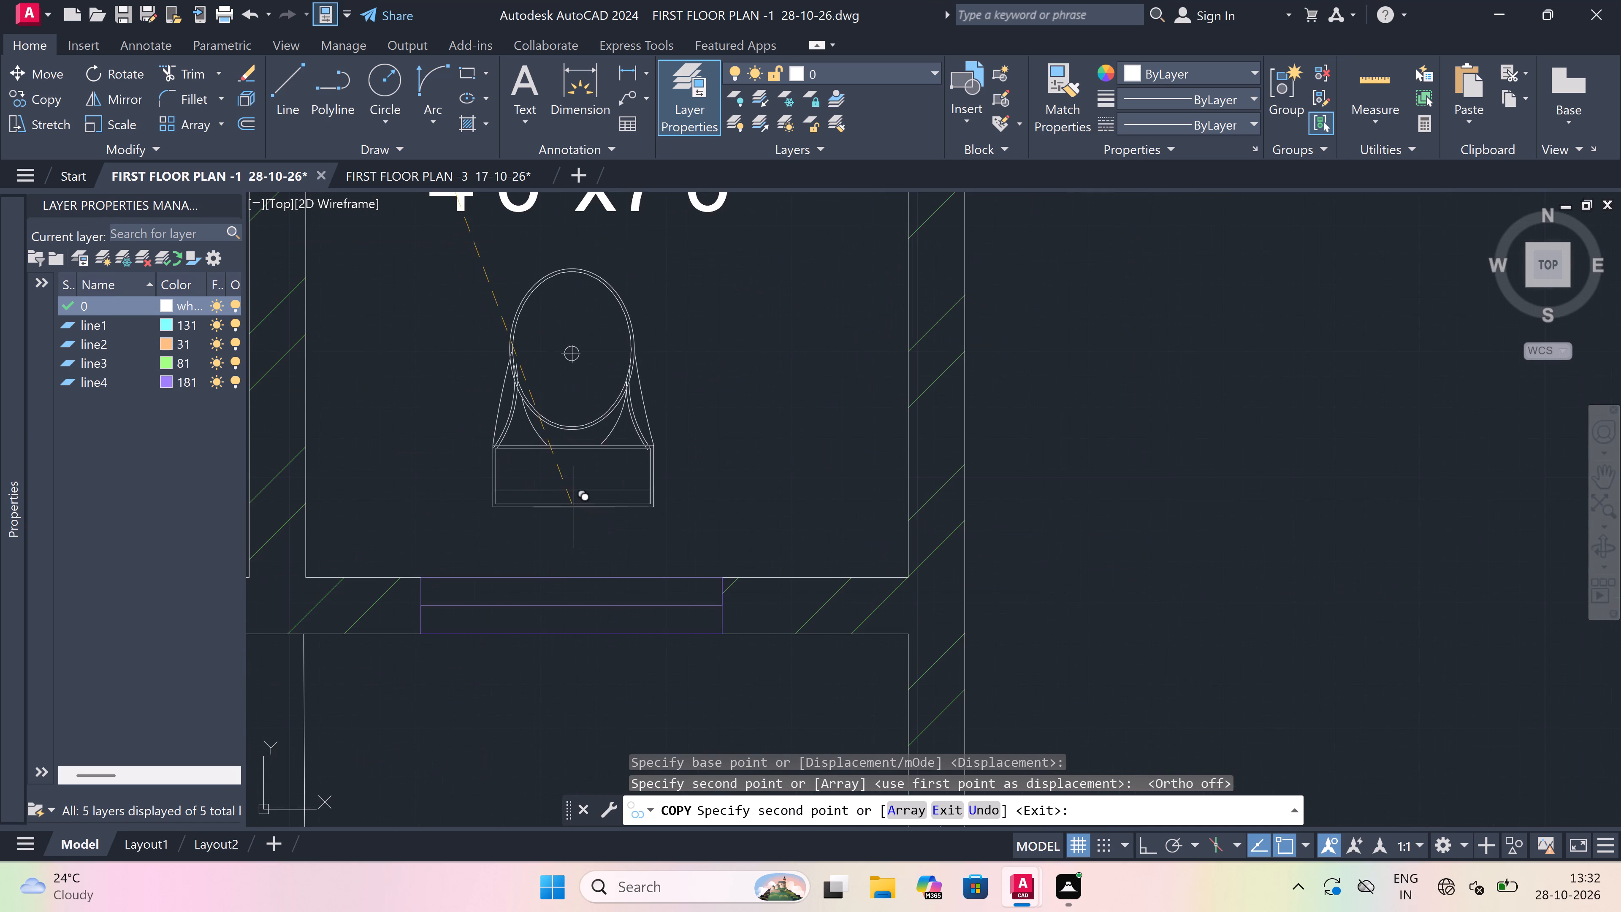
pyautogui.scroll(3, 567, 560)
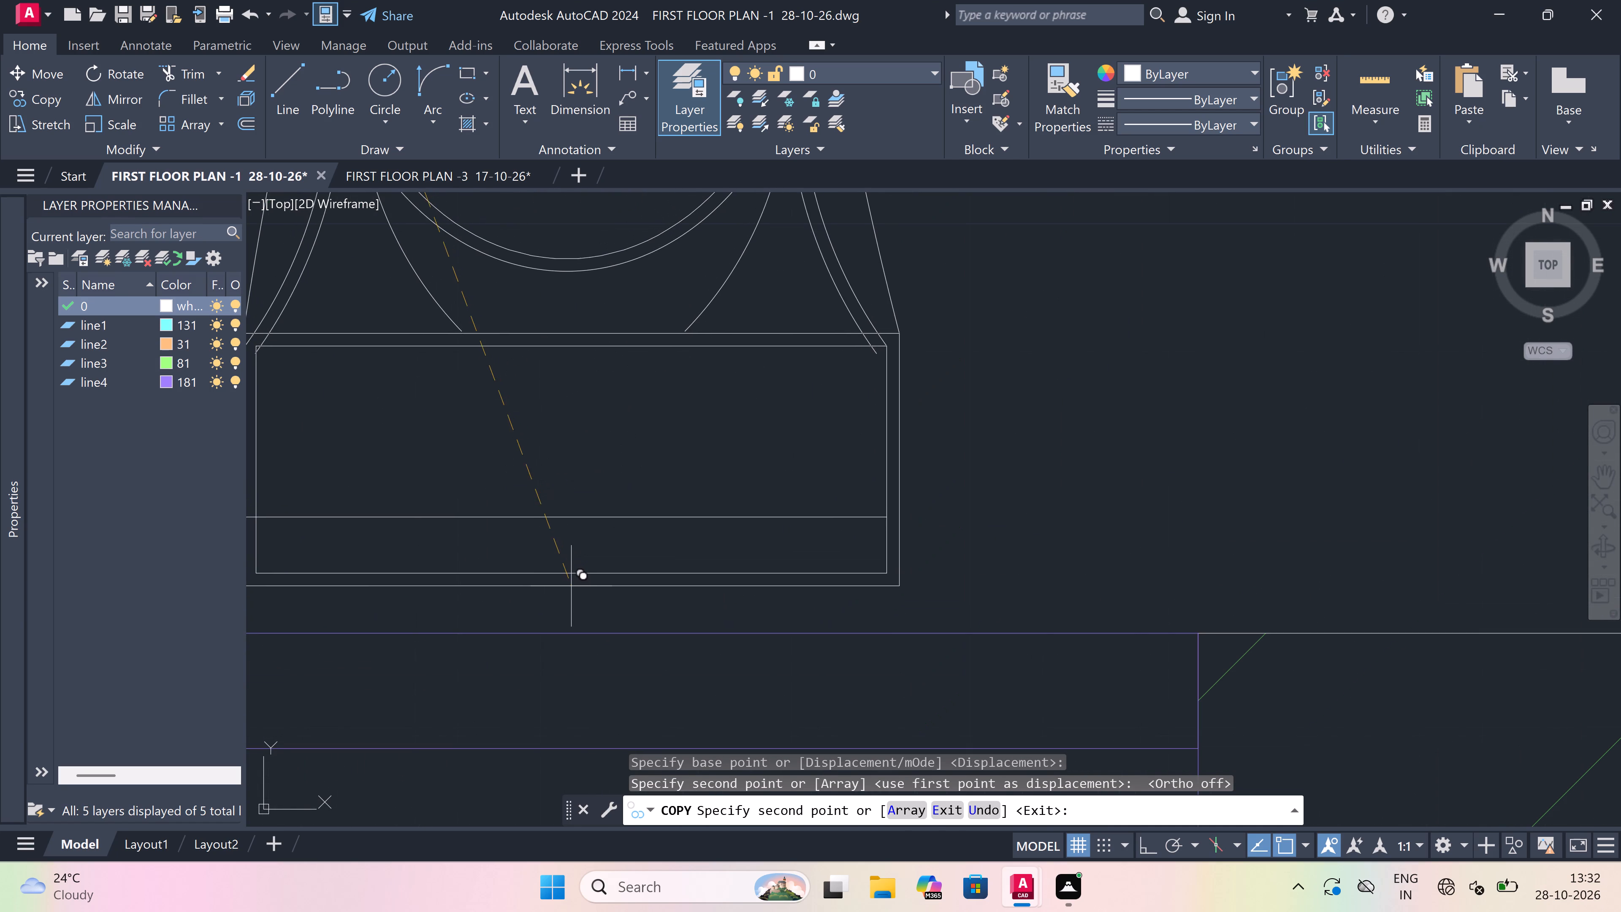
pyautogui.moveTo(576, 589); pyautogui.dragTo(580, 585)
pyautogui.scroll(-12, 690, 621)
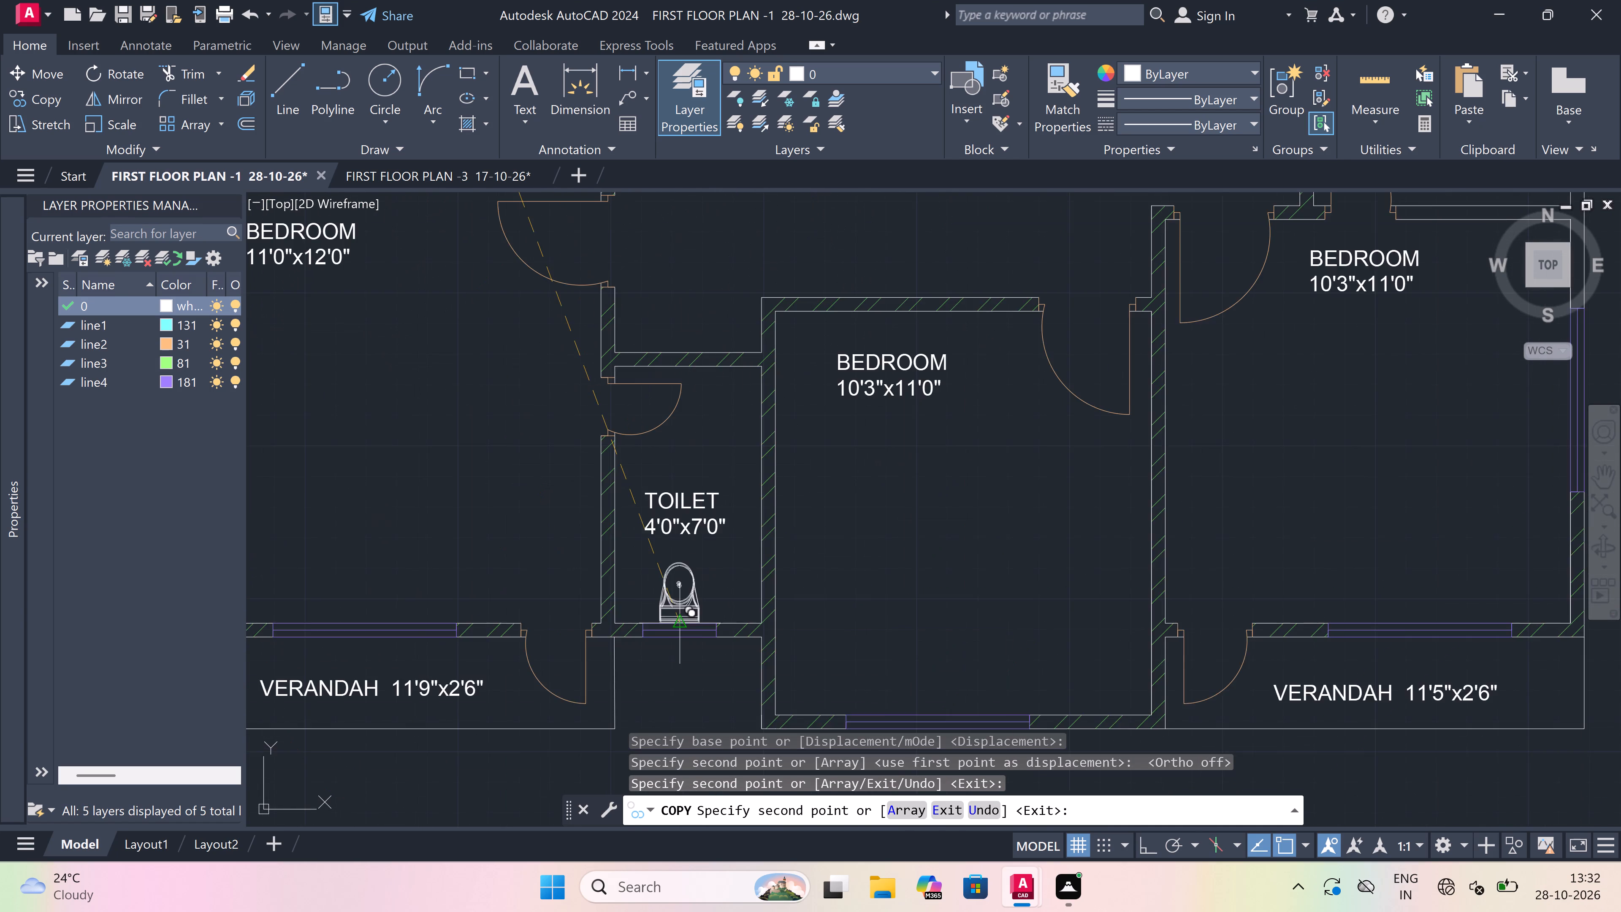
pyautogui.scroll(-4, 684, 622)
pyautogui.press('Escape')
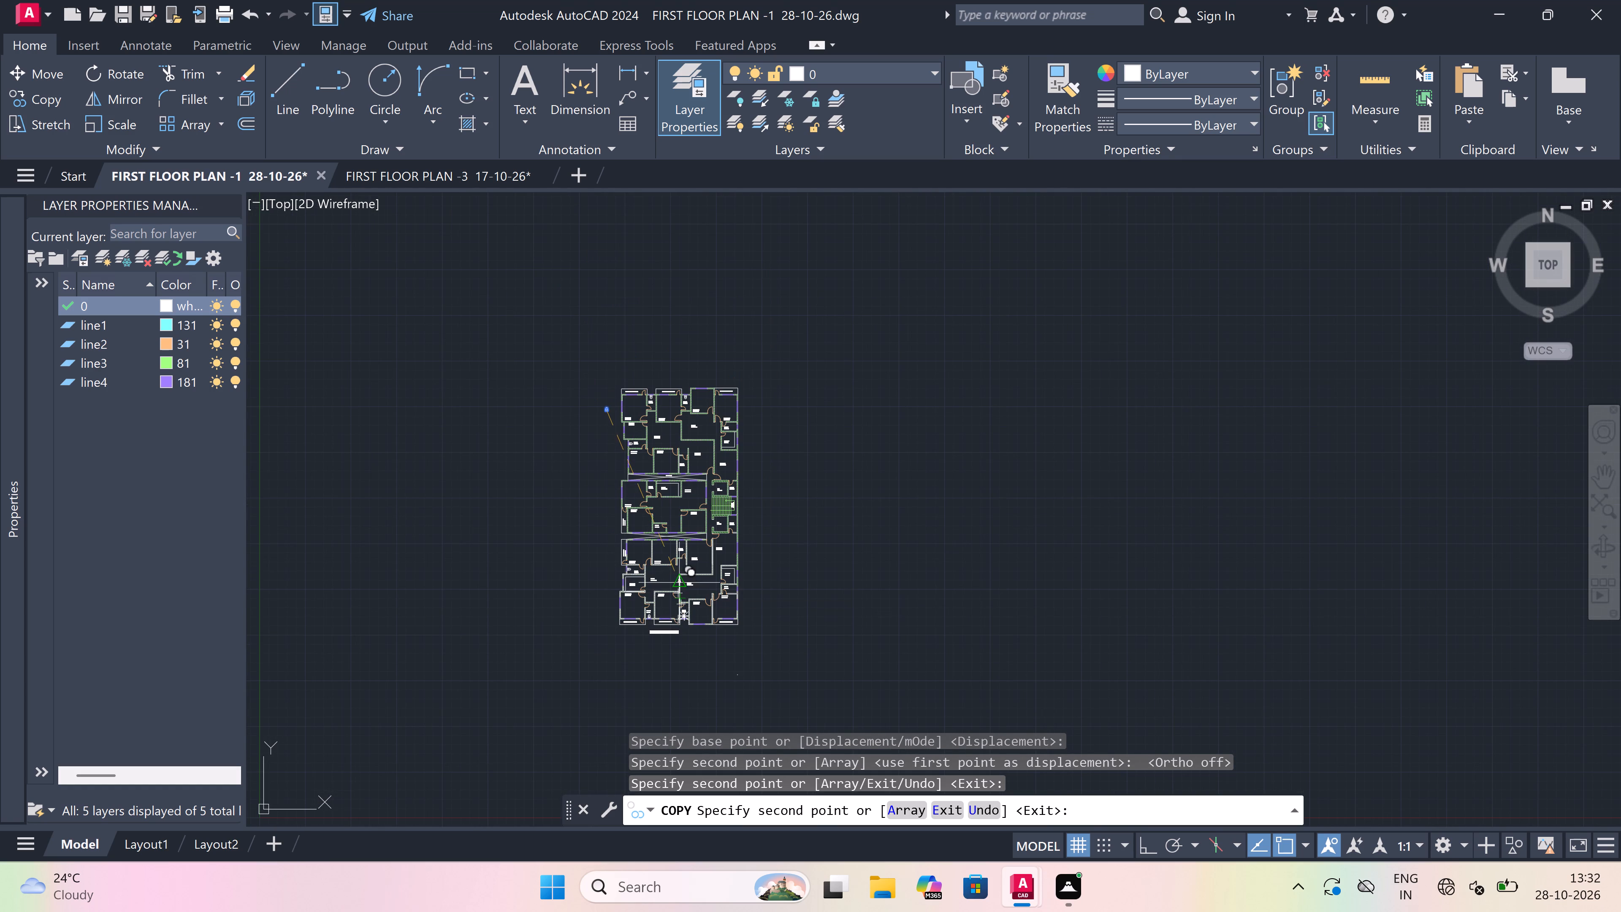
# Rotate the WC outside the plan 90° counterclockwise about its back-edge midpoint with Ortho on, so its tank faces east.
pyautogui.scroll(2, 629, 418)
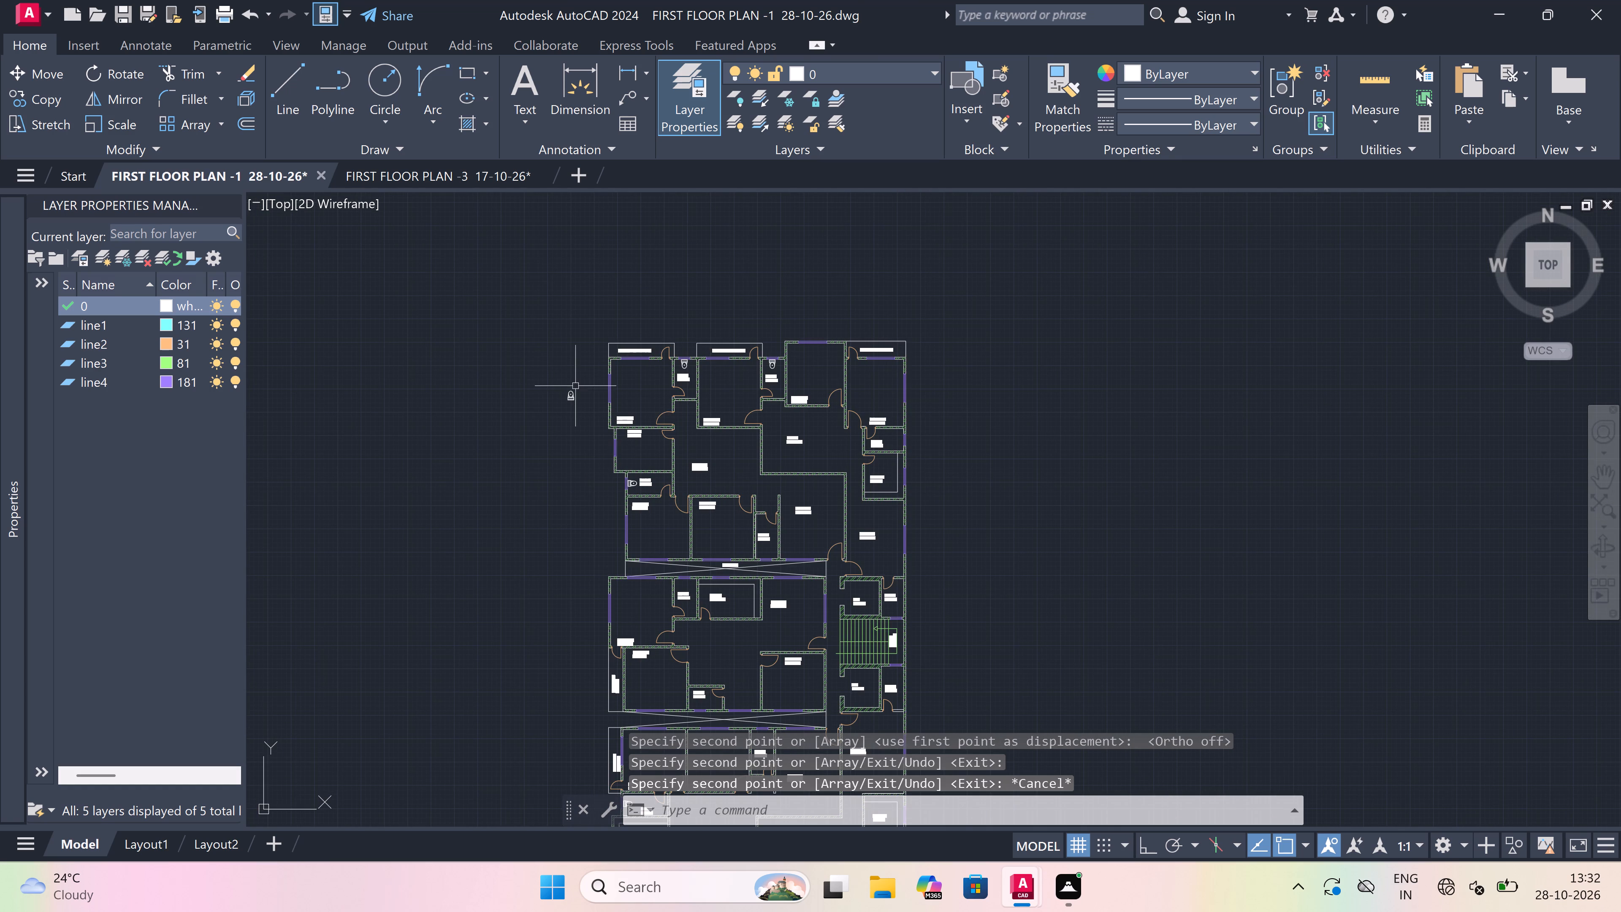
pyautogui.scroll(2, 509, 372)
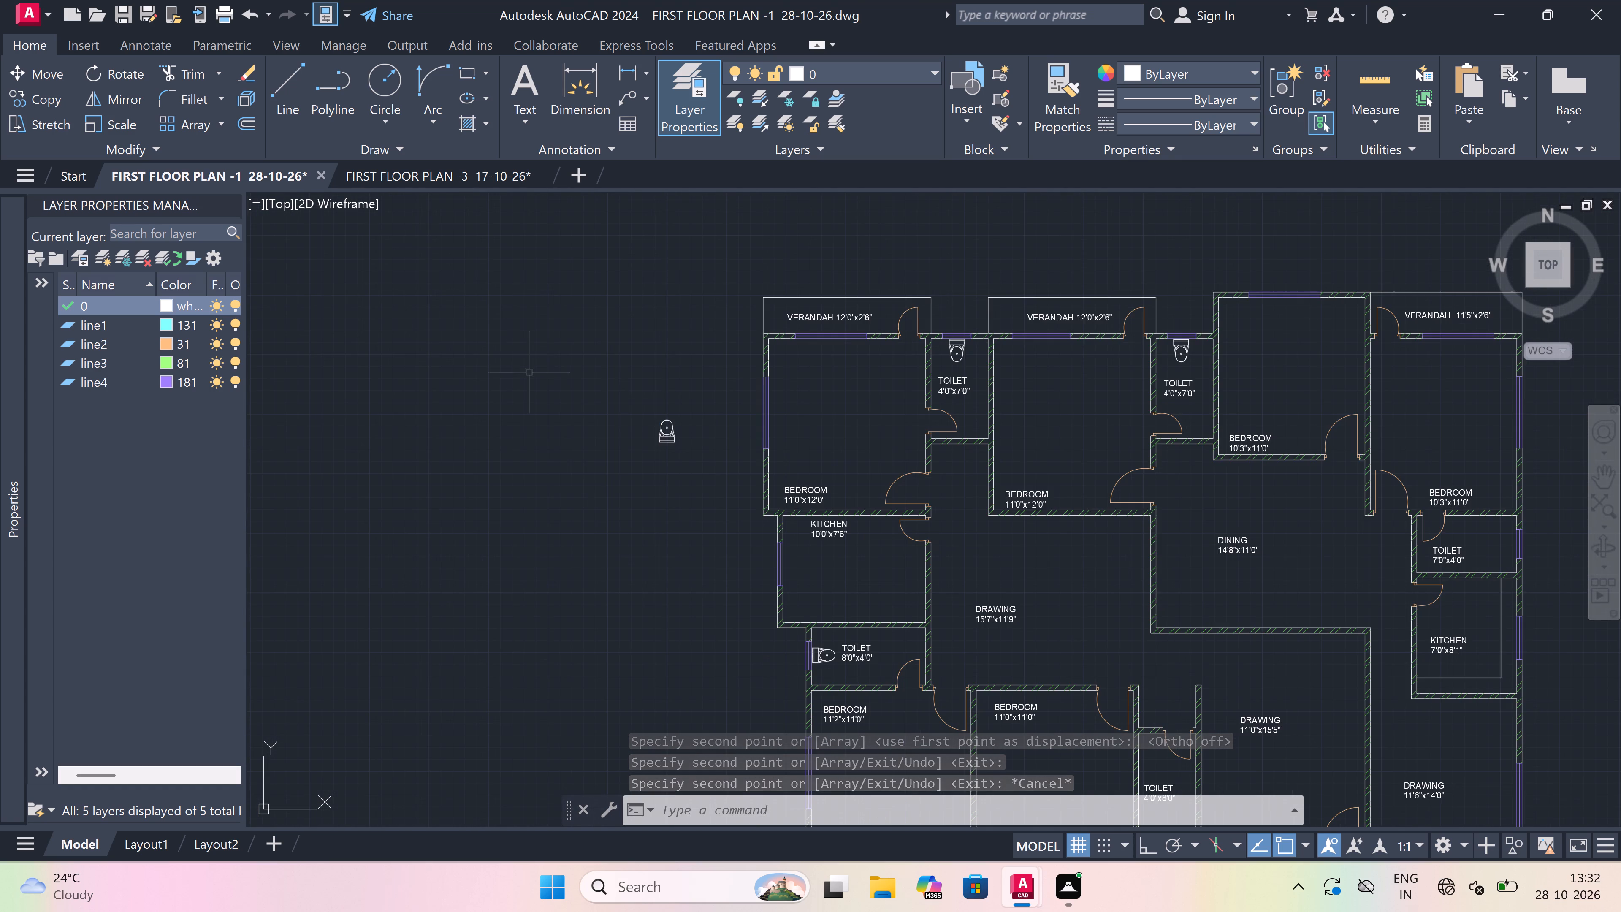
pyautogui.scroll(1, 670, 413)
pyautogui.scroll(2, 705, 414)
pyautogui.moveTo(704, 411); pyautogui.dragTo(681, 415)
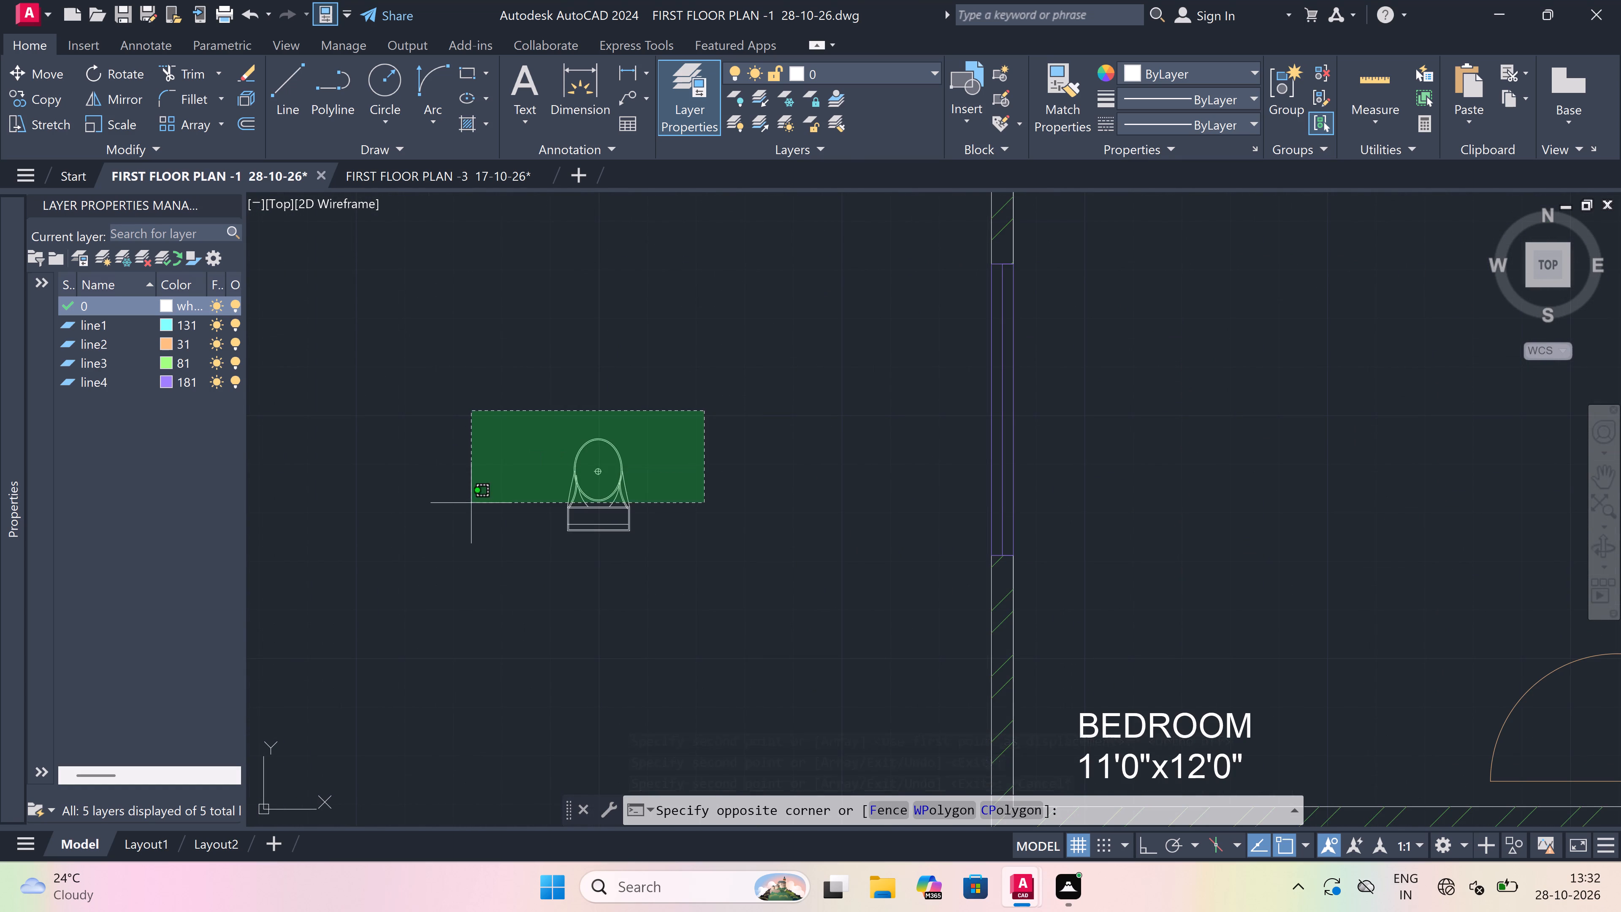
pyautogui.click(408, 545)
pyautogui.click(113, 71)
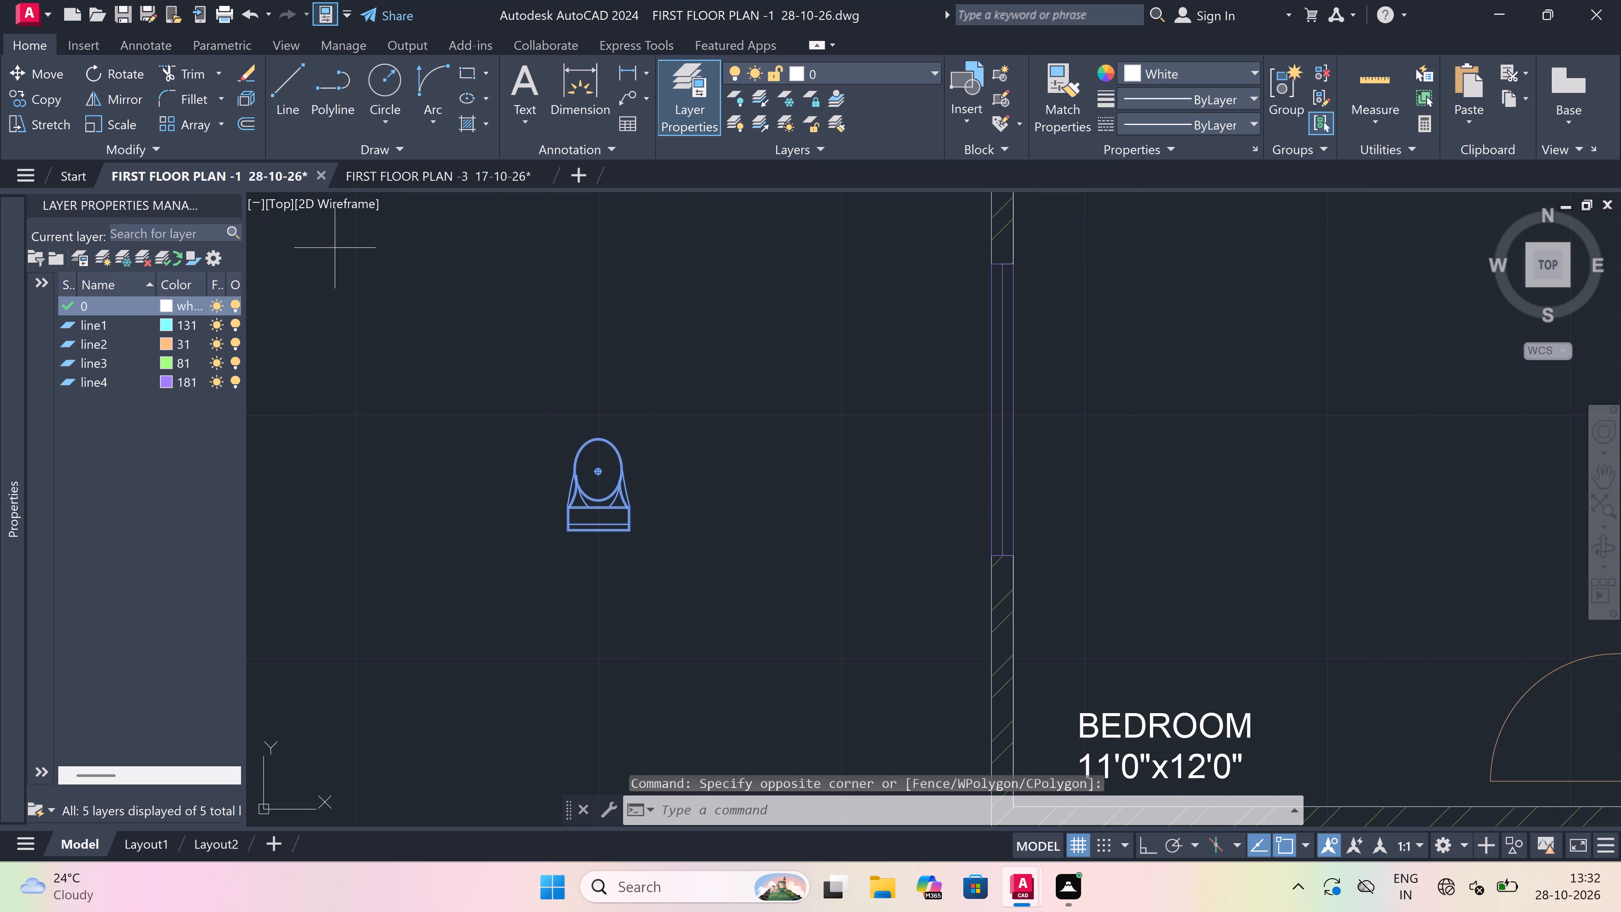
pyautogui.moveTo(602, 528); pyautogui.dragTo(607, 499)
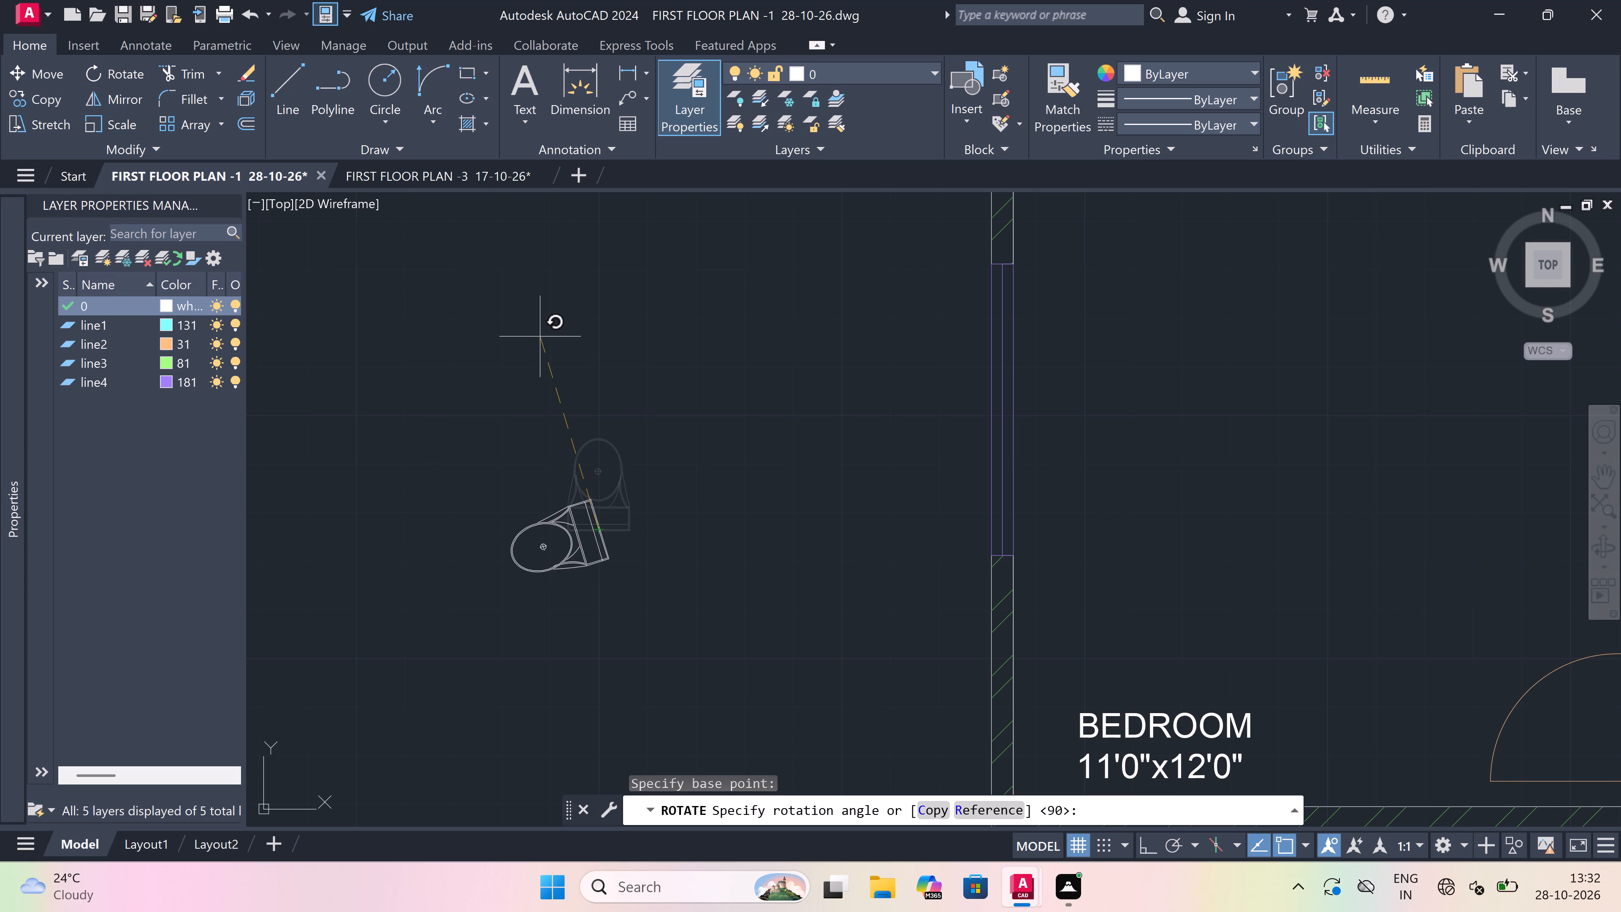
pyautogui.press('F8')
pyautogui.click(591, 303)
# Copy the rotated WC by its back-edge midpoint, with Ortho off, to the window wall of the northern TOILET 7'0"x4'0" above KITCHEN 7'0"x8'1".
pyautogui.moveTo(630, 435); pyautogui.dragTo(618, 456)
pyautogui.moveTo(491, 588); pyautogui.dragTo(488, 573)
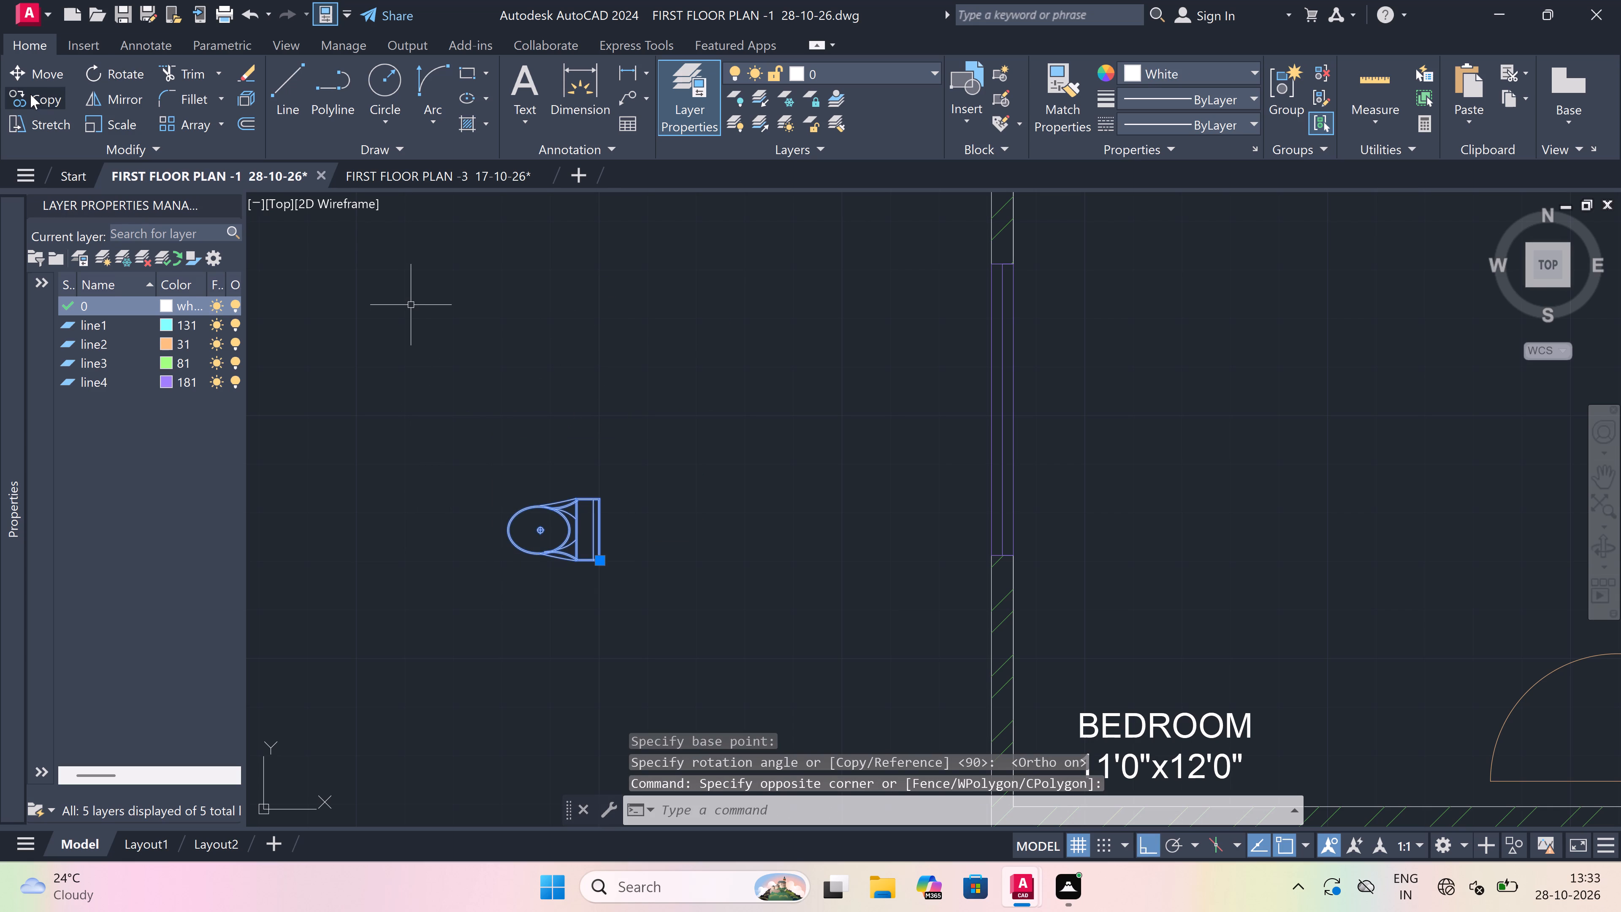
pyautogui.moveTo(30, 92); pyautogui.dragTo(48, 95)
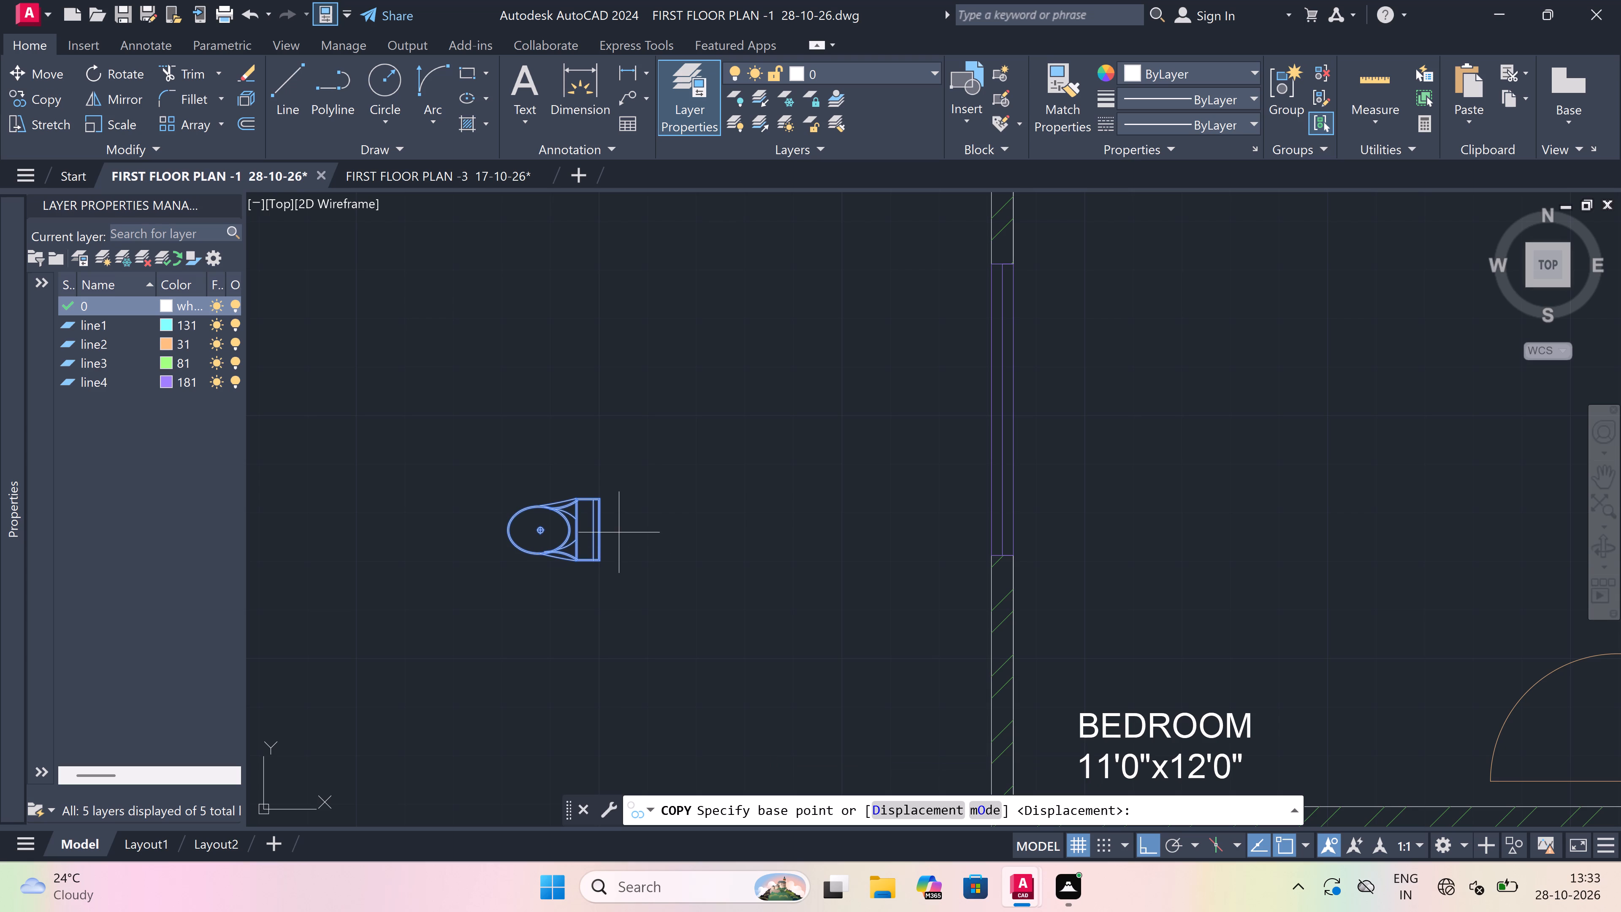
pyautogui.moveTo(606, 530); pyautogui.dragTo(686, 517)
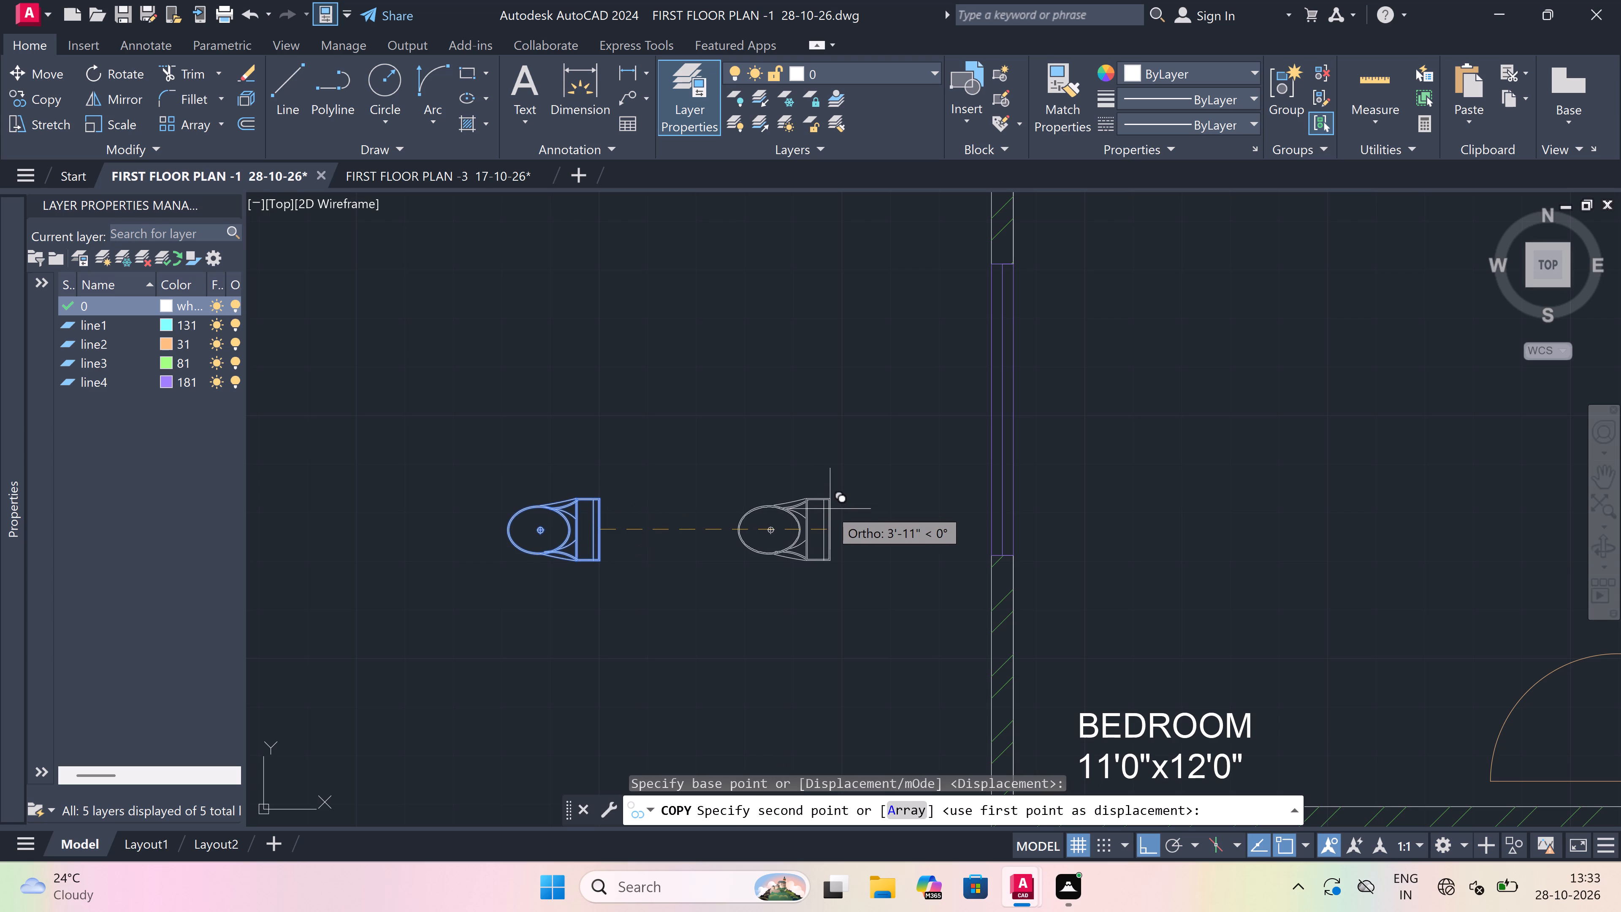
pyautogui.press('F8')
pyautogui.scroll(-4, 493, 509)
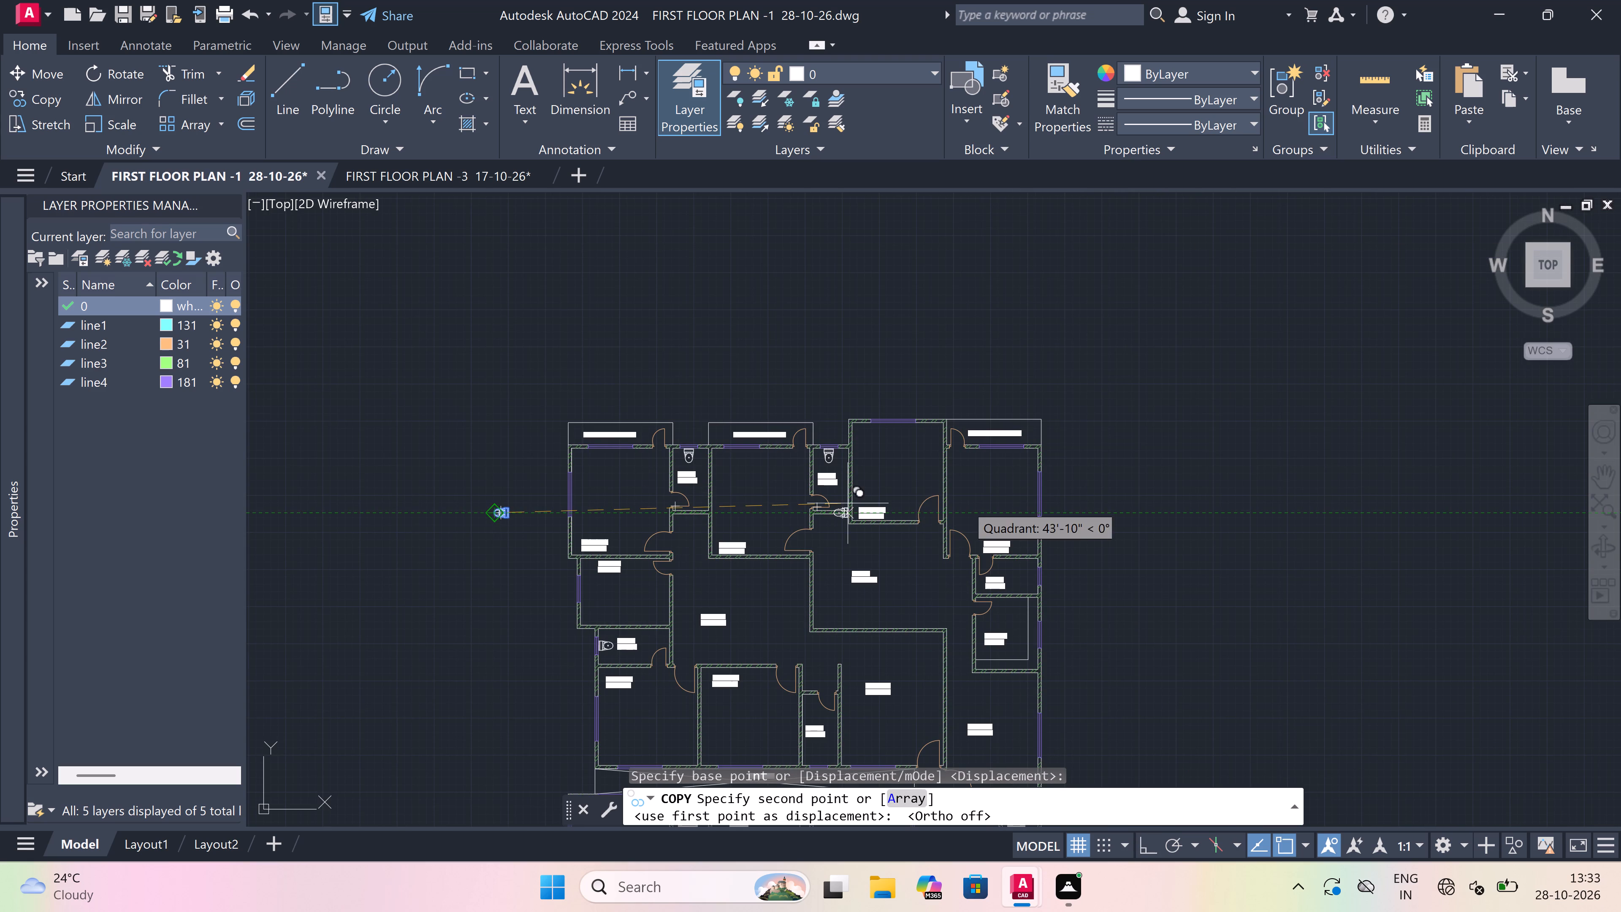
pyautogui.scroll(2, 1014, 617)
pyautogui.scroll(2, 1053, 520)
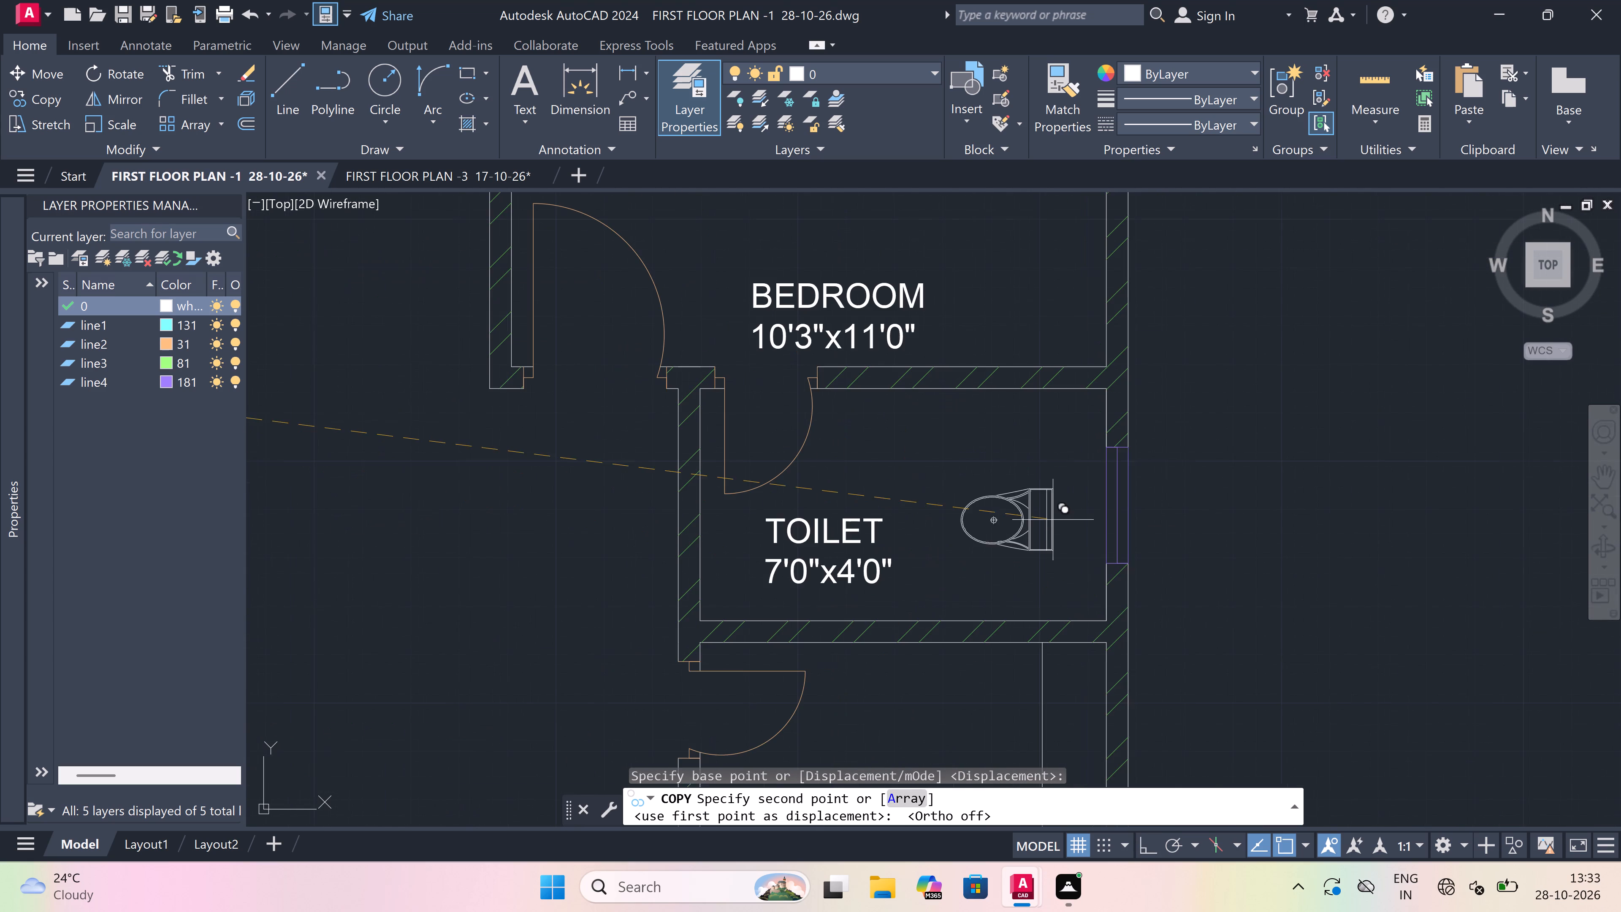
pyautogui.scroll(3, 1107, 516)
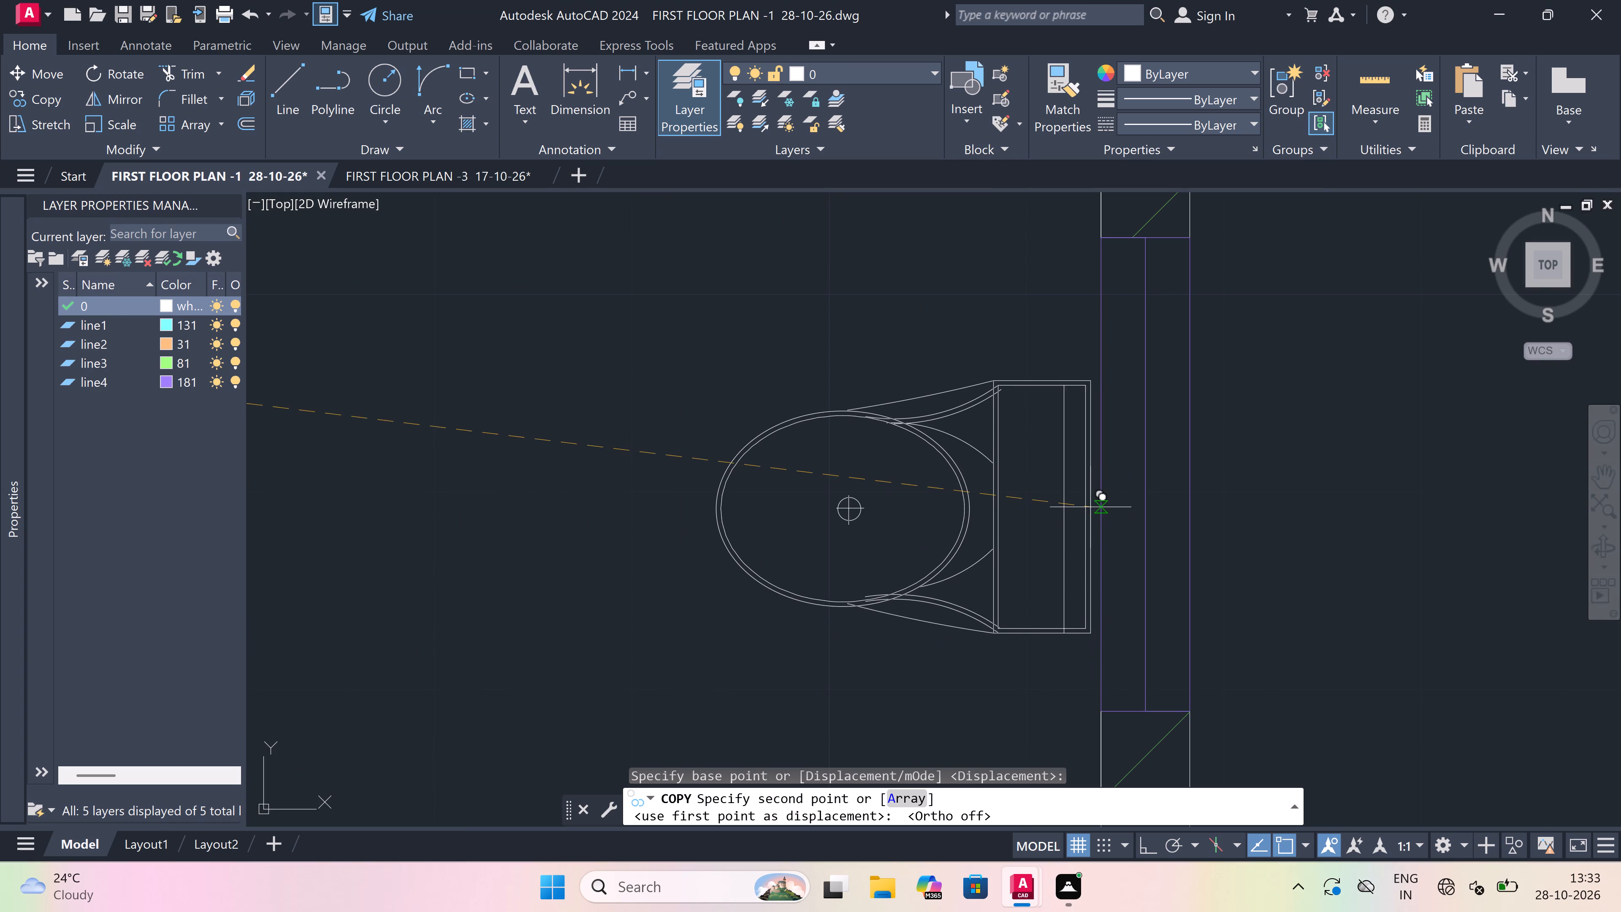
pyautogui.scroll(3, 1088, 510)
pyautogui.click(1088, 510)
# Place another WC copy at the window wall of the southern TOILET 7'0"x4'0" below KITCHEN 7'0"x8'1", and finish copying.
pyautogui.scroll(-4, 706, 435)
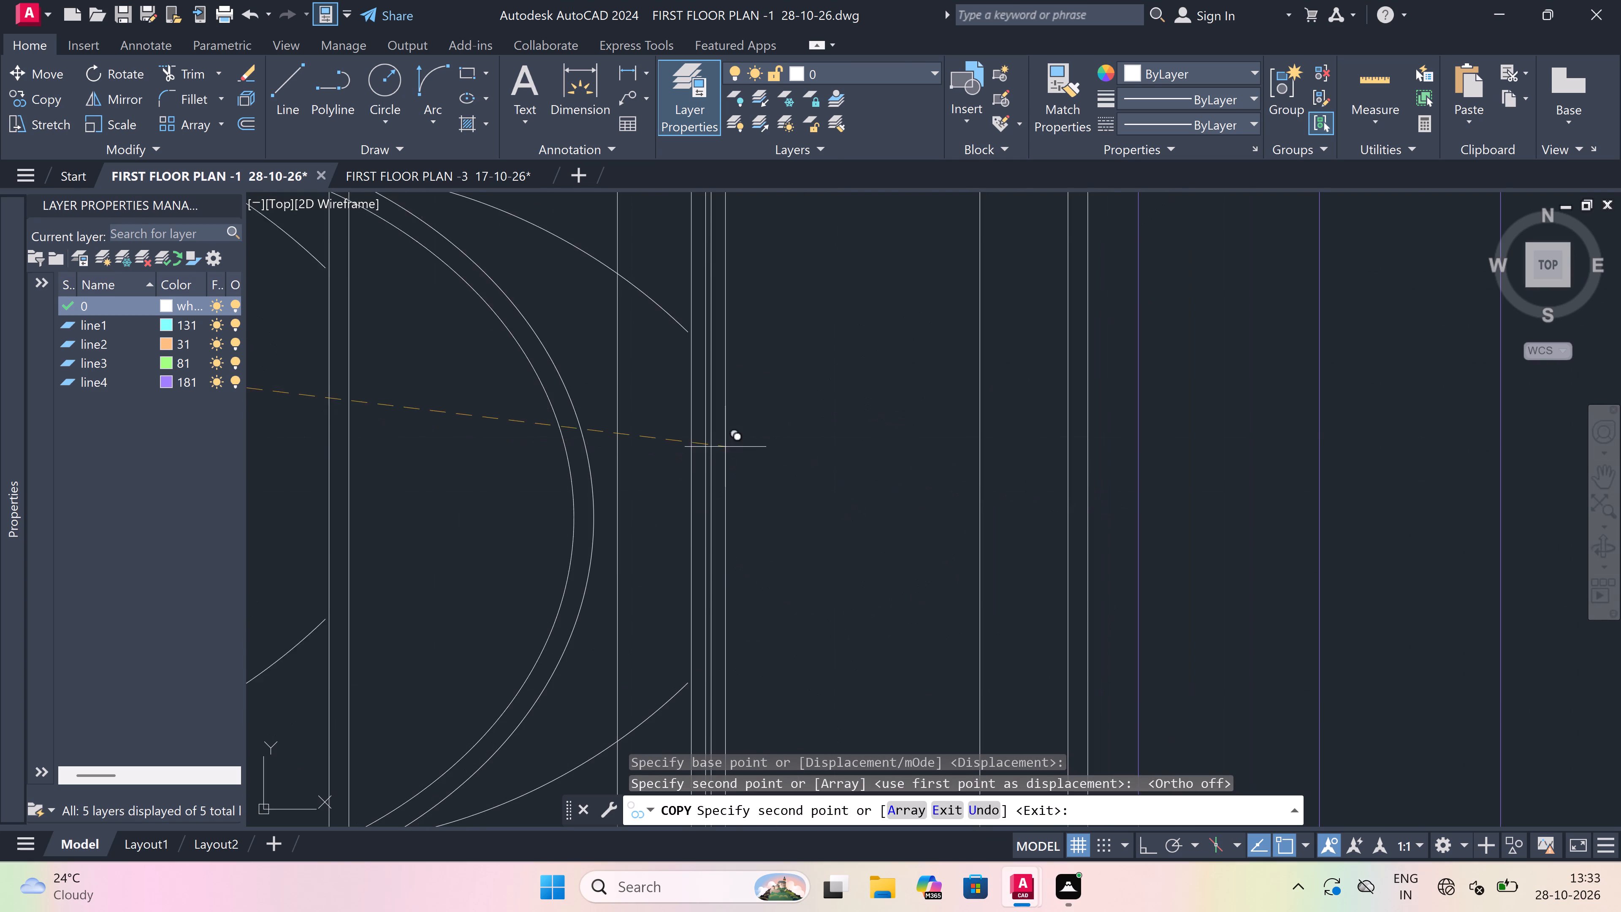
pyautogui.scroll(-10, 706, 435)
pyautogui.scroll(-4, 665, 550)
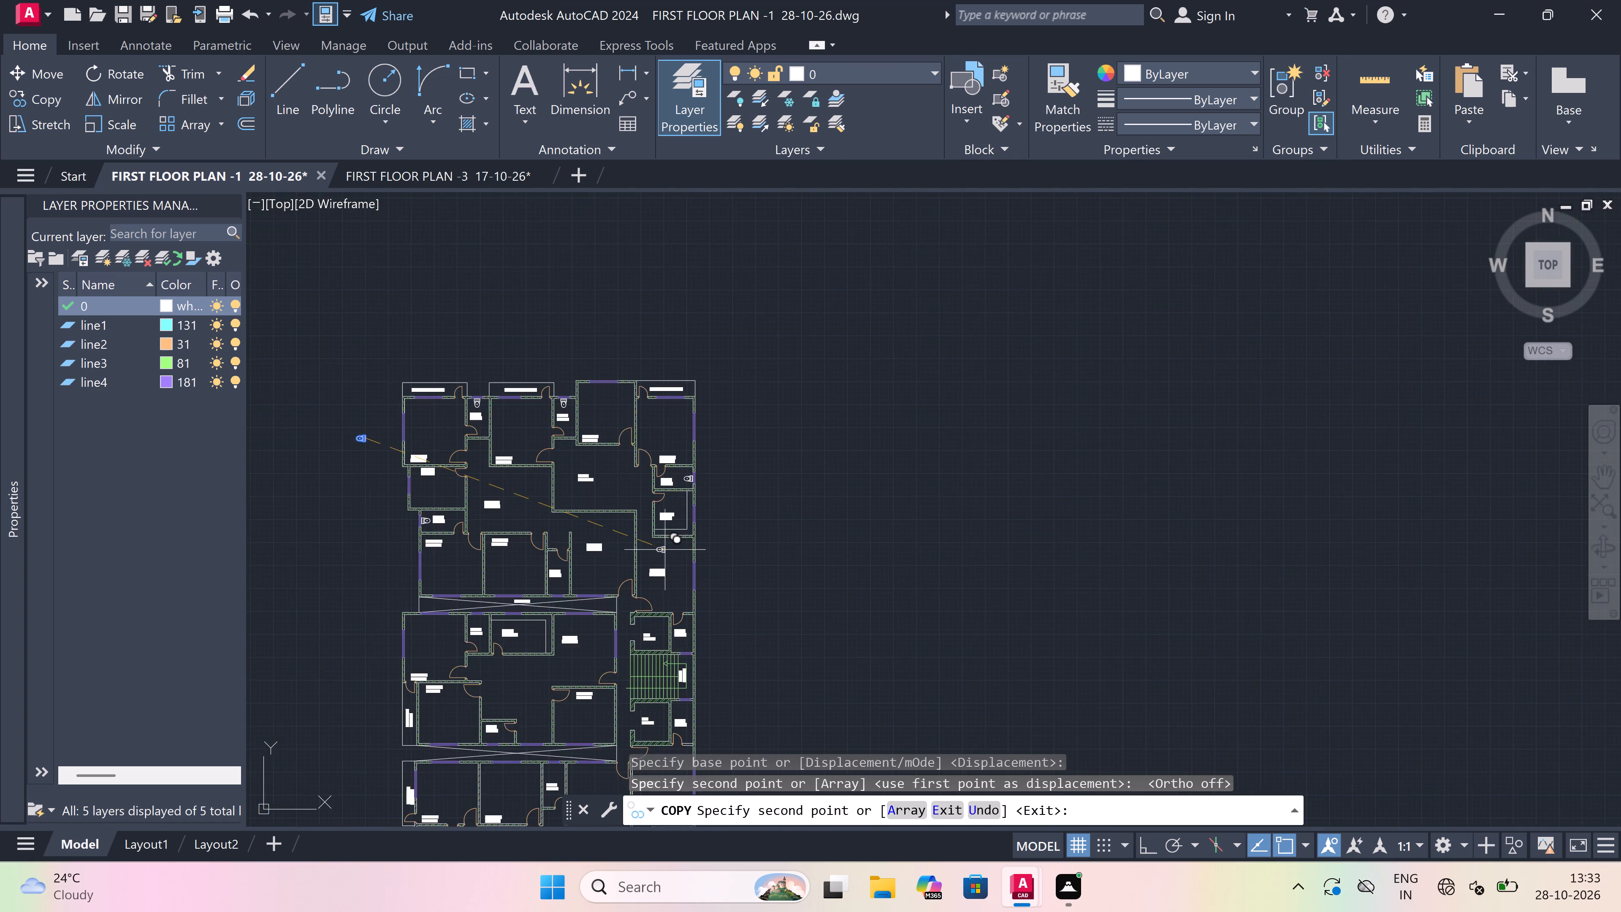
pyautogui.scroll(4, 664, 562)
pyautogui.scroll(-3, 678, 546)
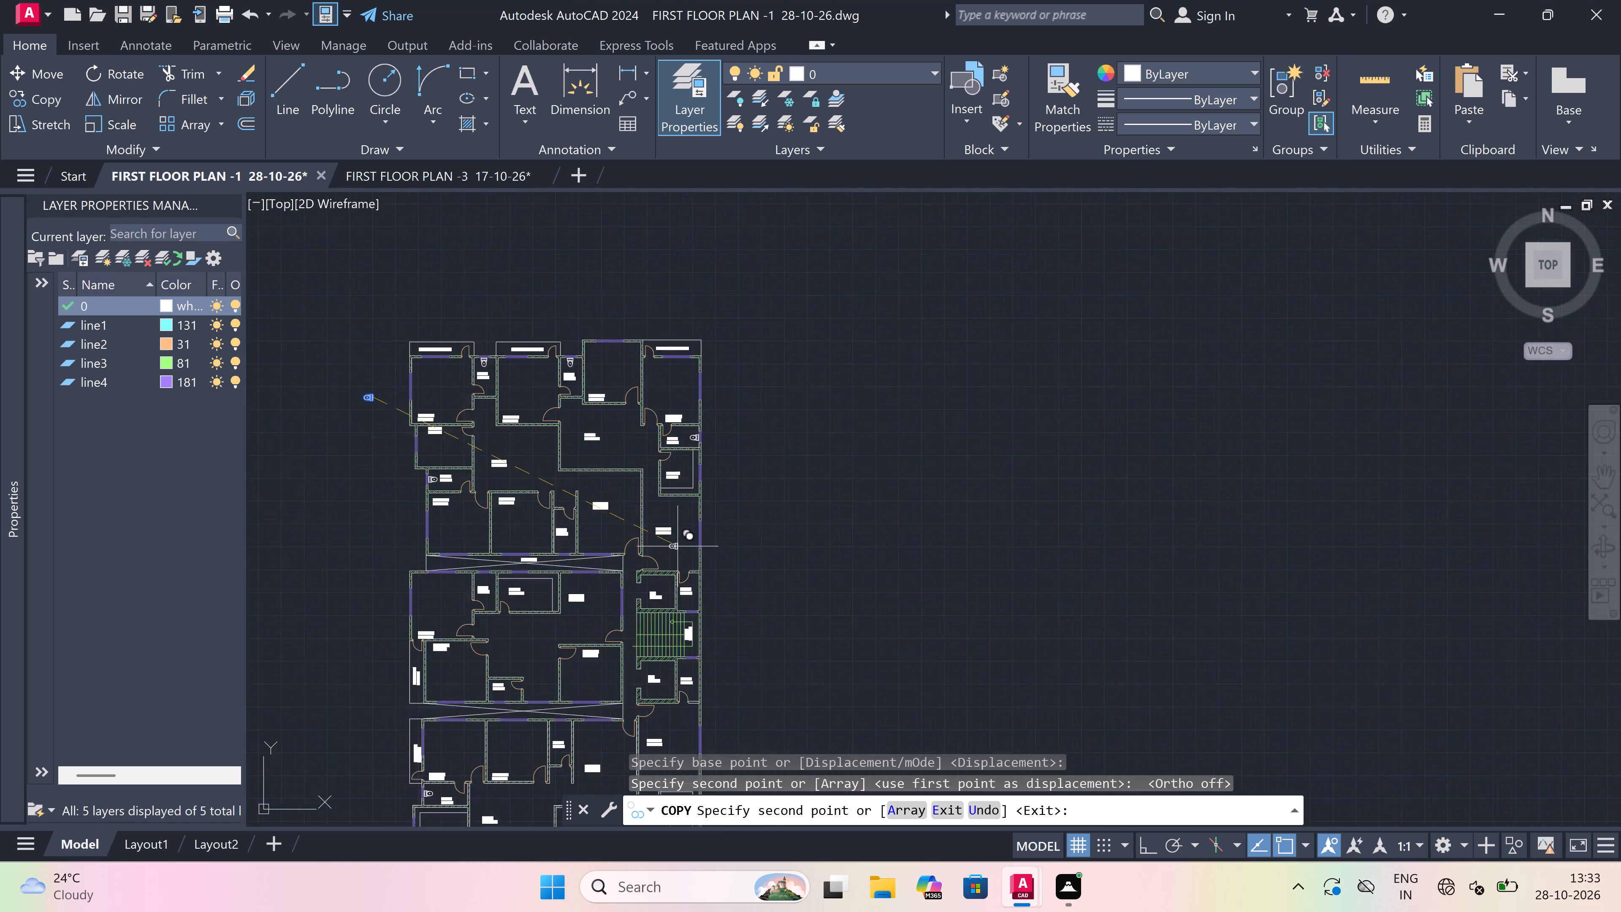
pyautogui.scroll(3, 666, 677)
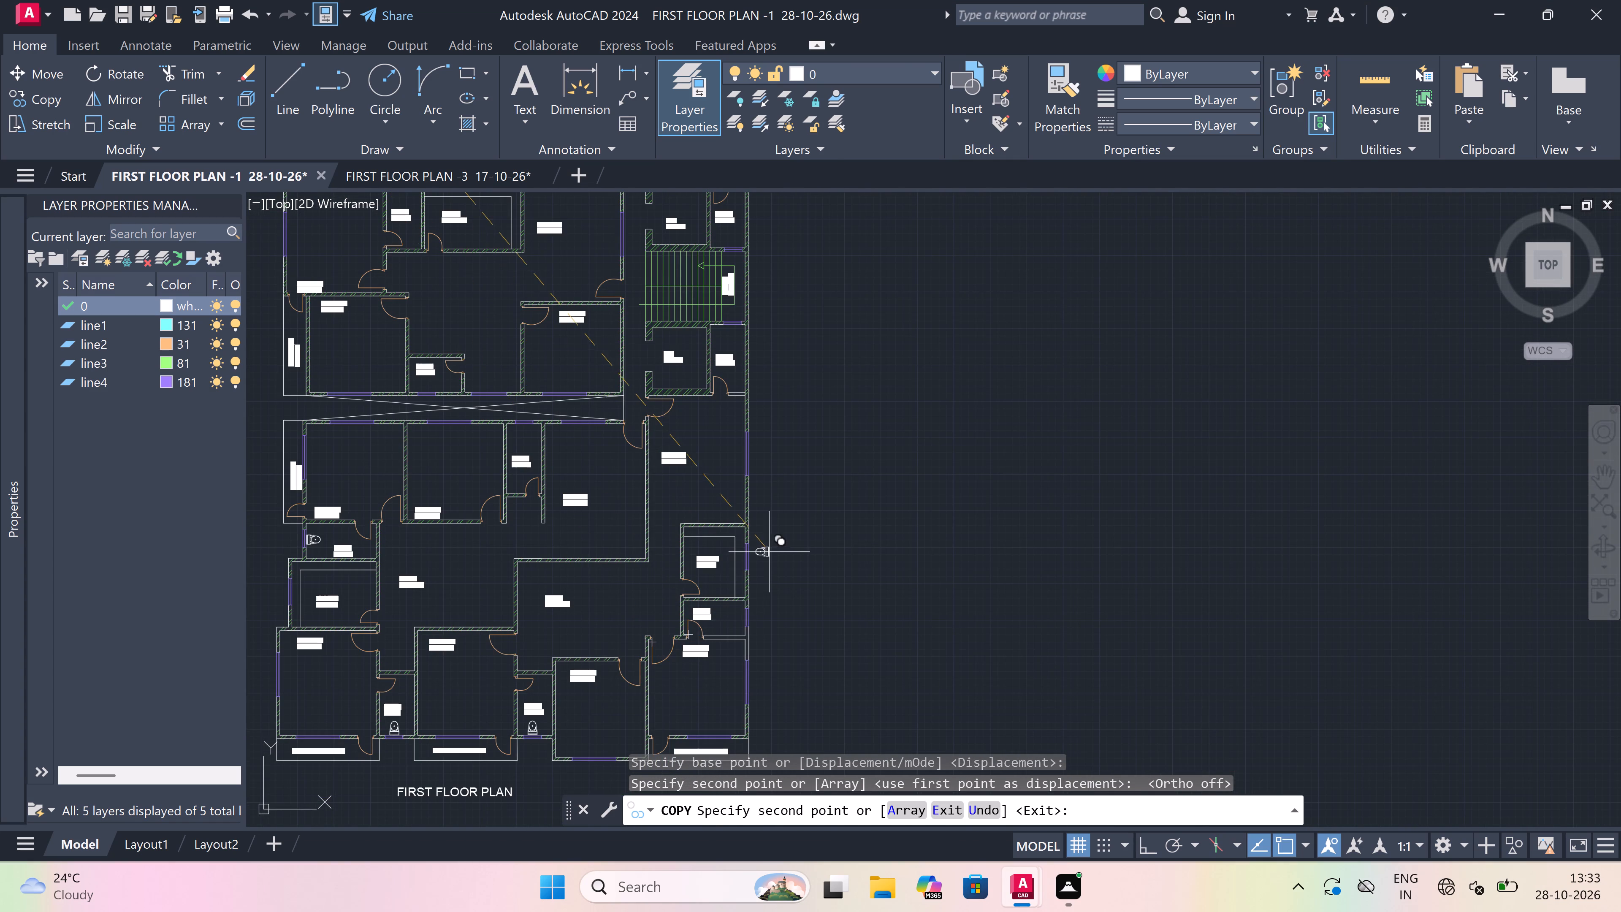
pyautogui.scroll(4, 757, 623)
pyautogui.scroll(2, 614, 607)
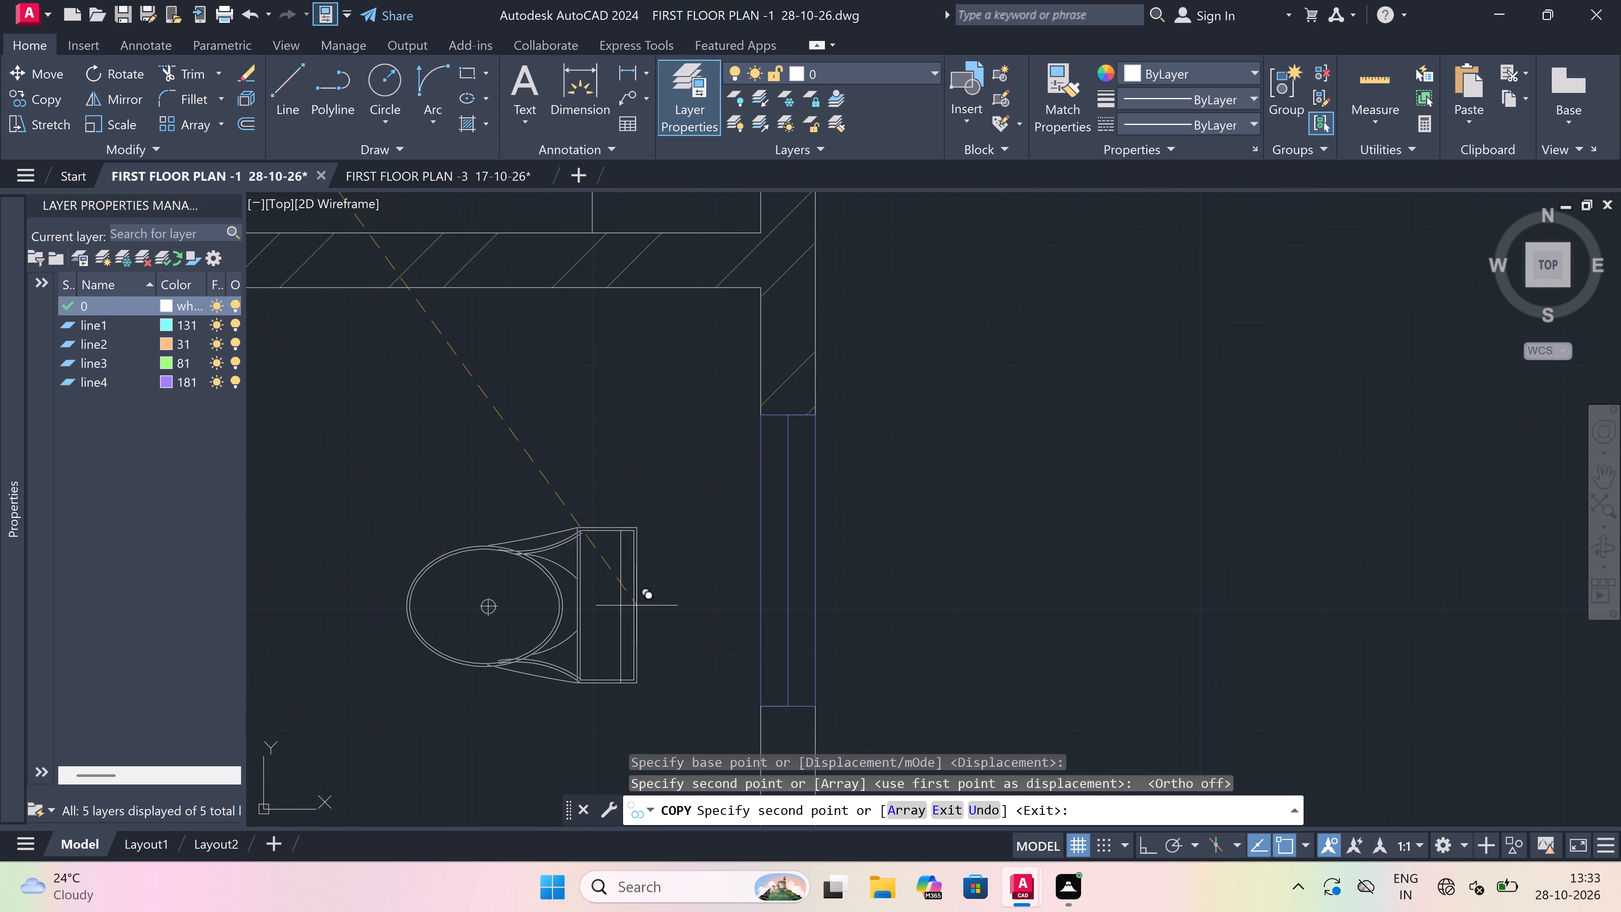
pyautogui.scroll(3, 753, 618)
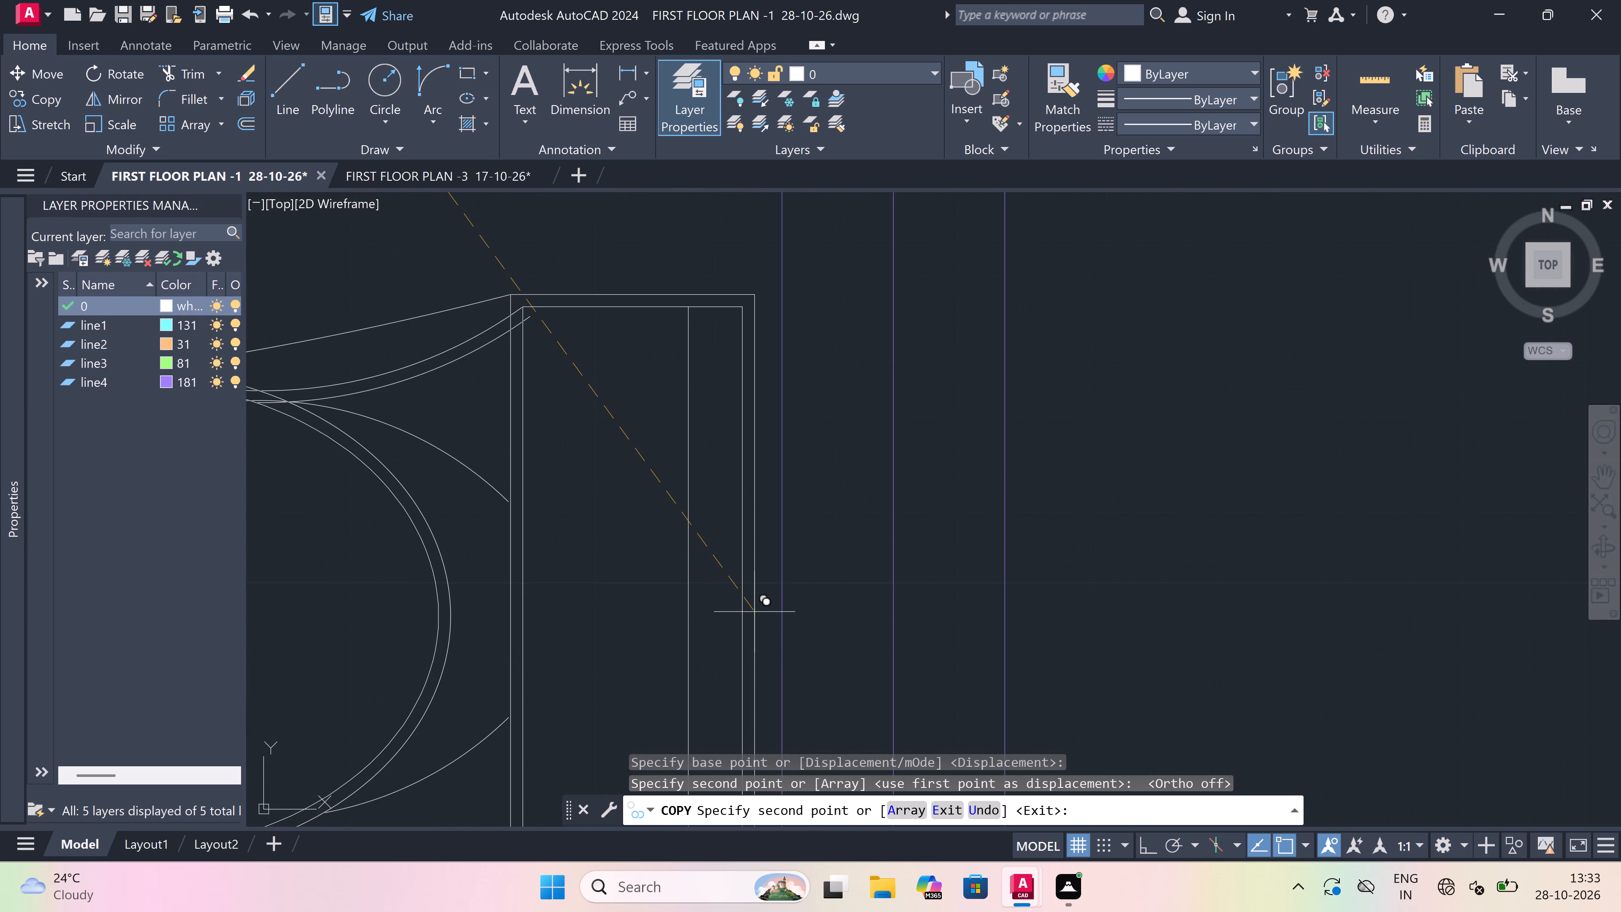
pyautogui.click(755, 611)
pyautogui.scroll(-7, 757, 608)
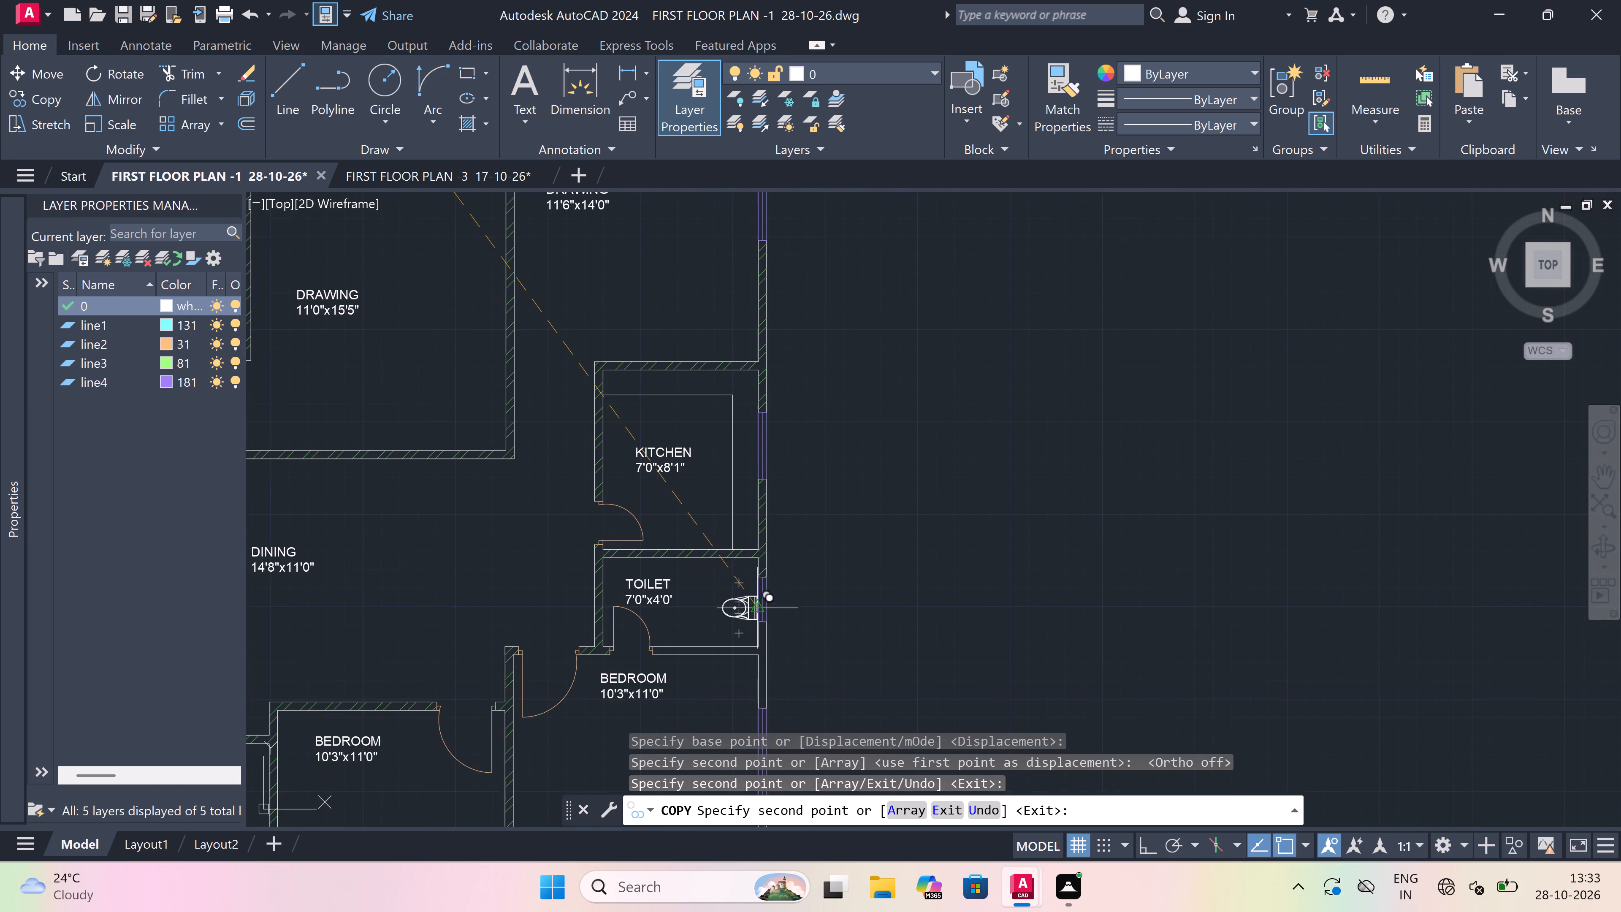
pyautogui.press('Escape')
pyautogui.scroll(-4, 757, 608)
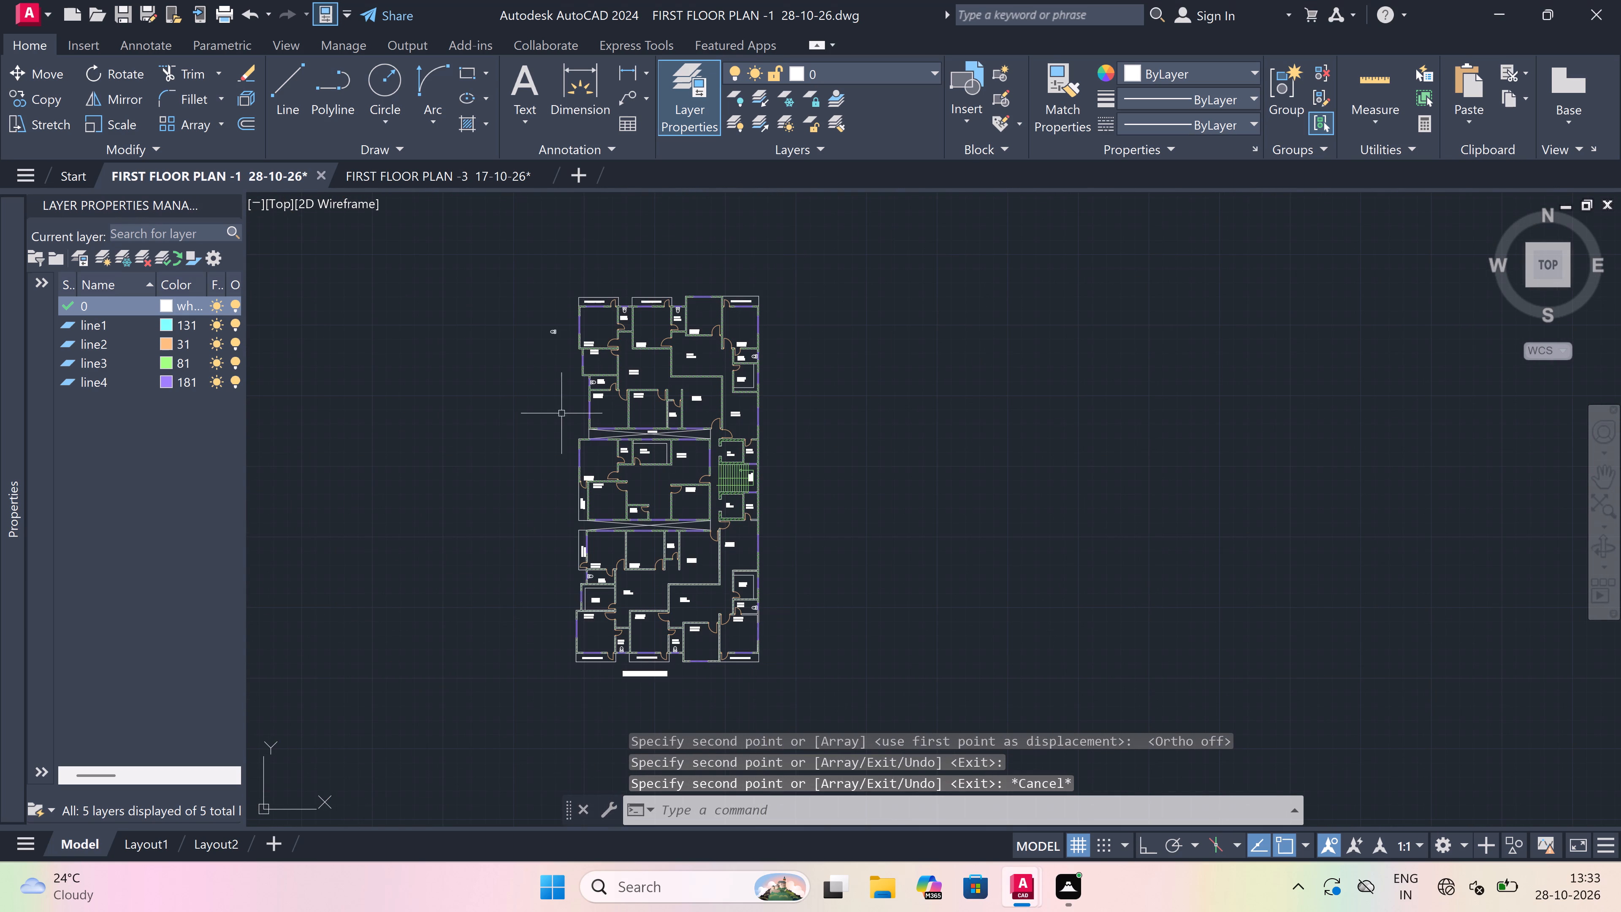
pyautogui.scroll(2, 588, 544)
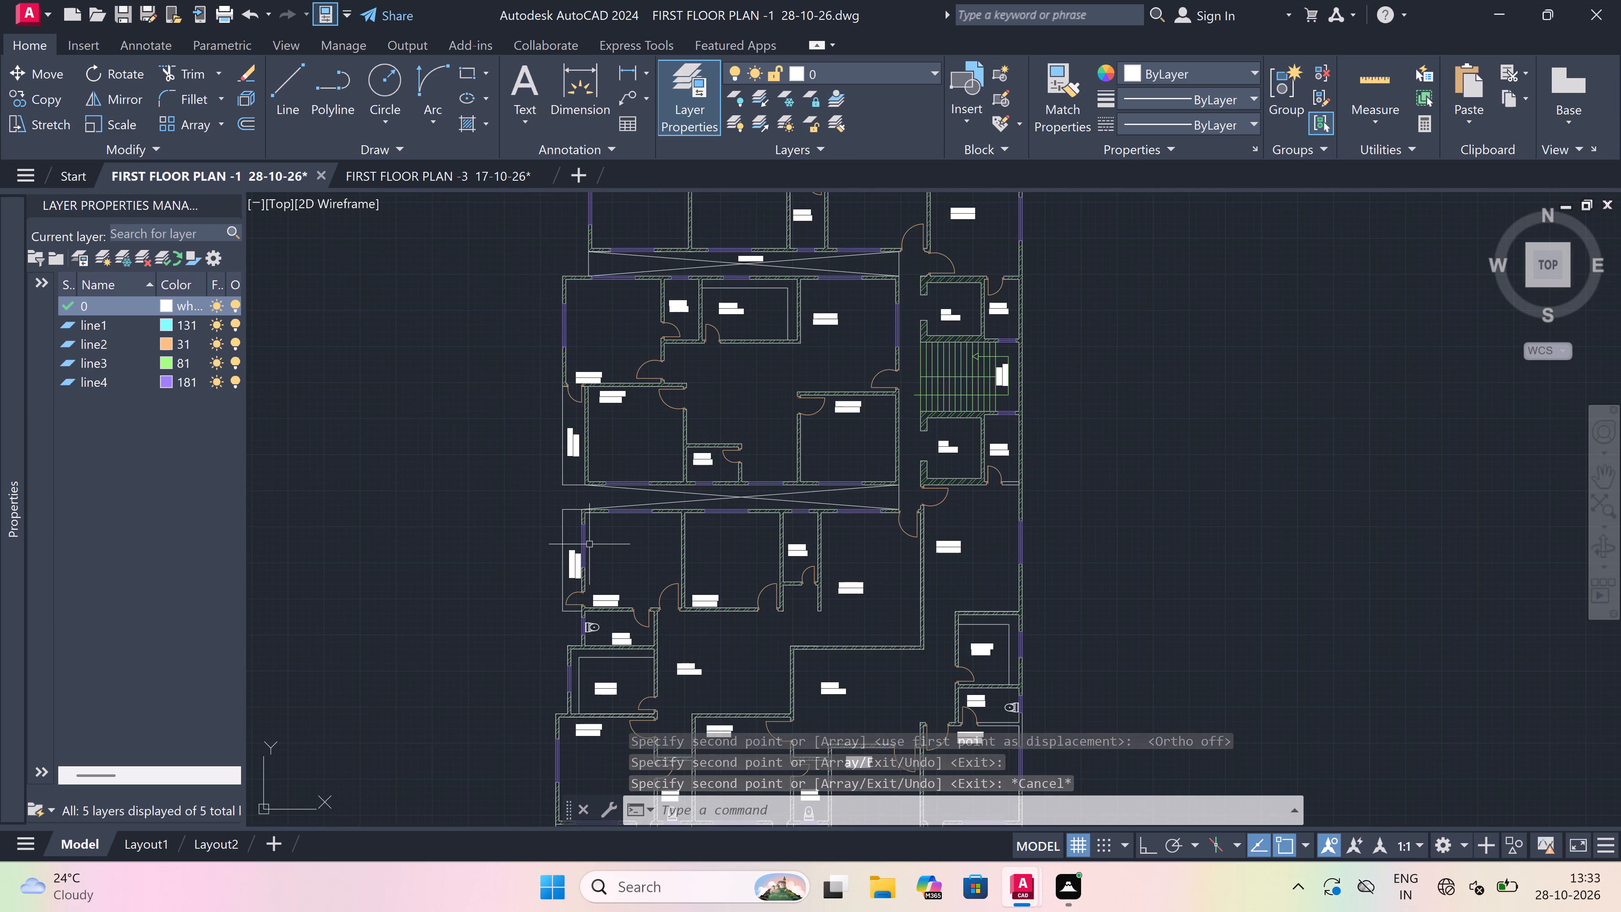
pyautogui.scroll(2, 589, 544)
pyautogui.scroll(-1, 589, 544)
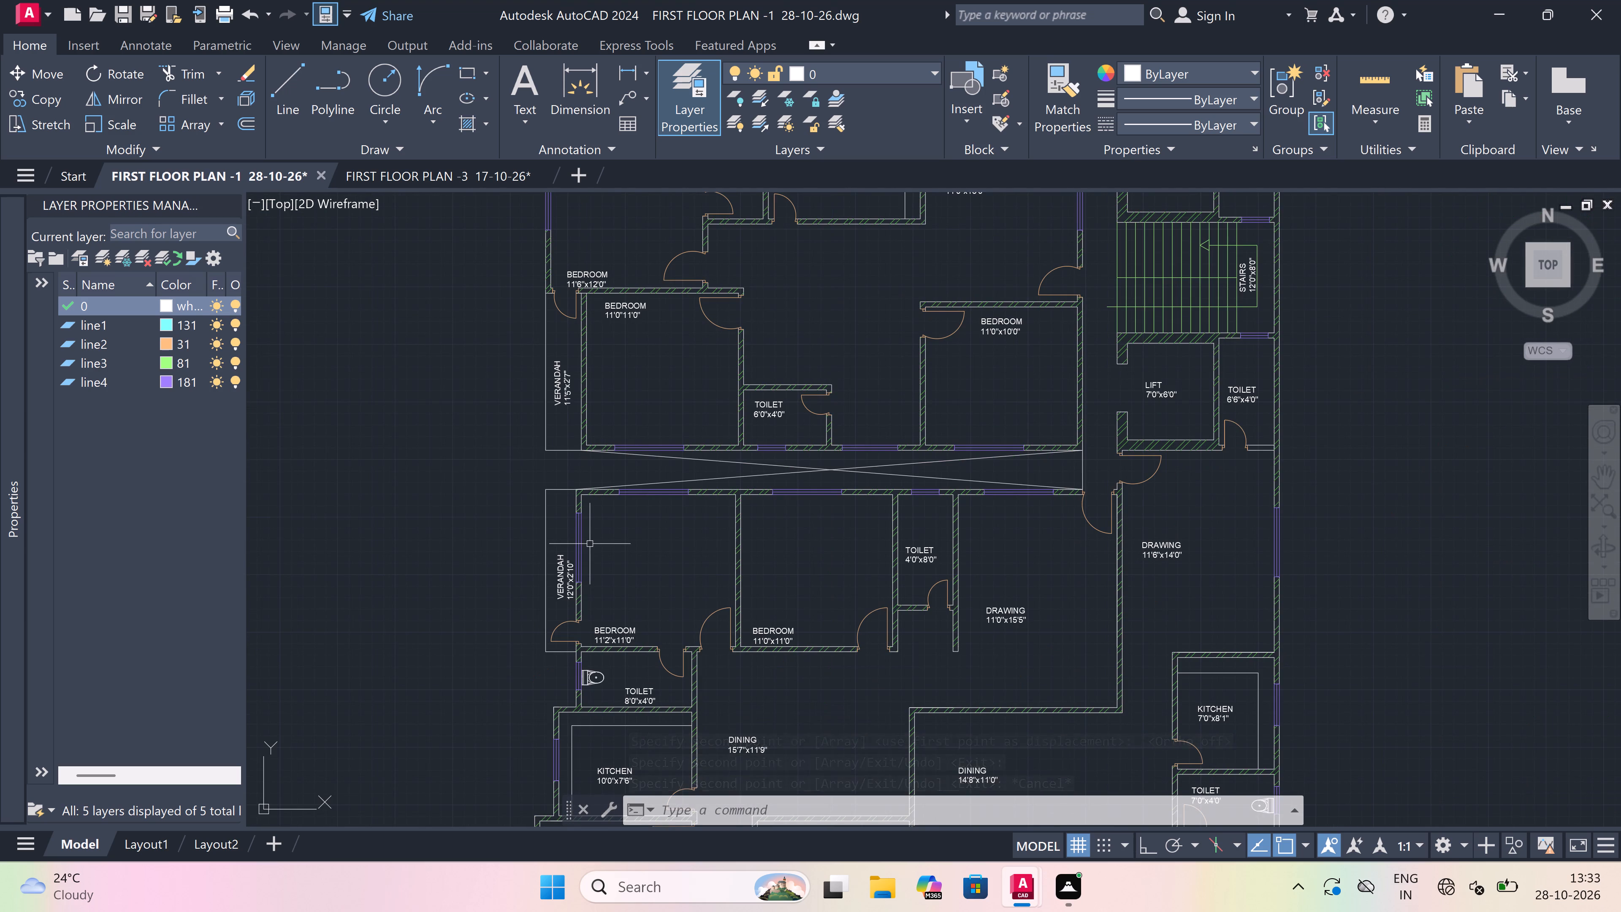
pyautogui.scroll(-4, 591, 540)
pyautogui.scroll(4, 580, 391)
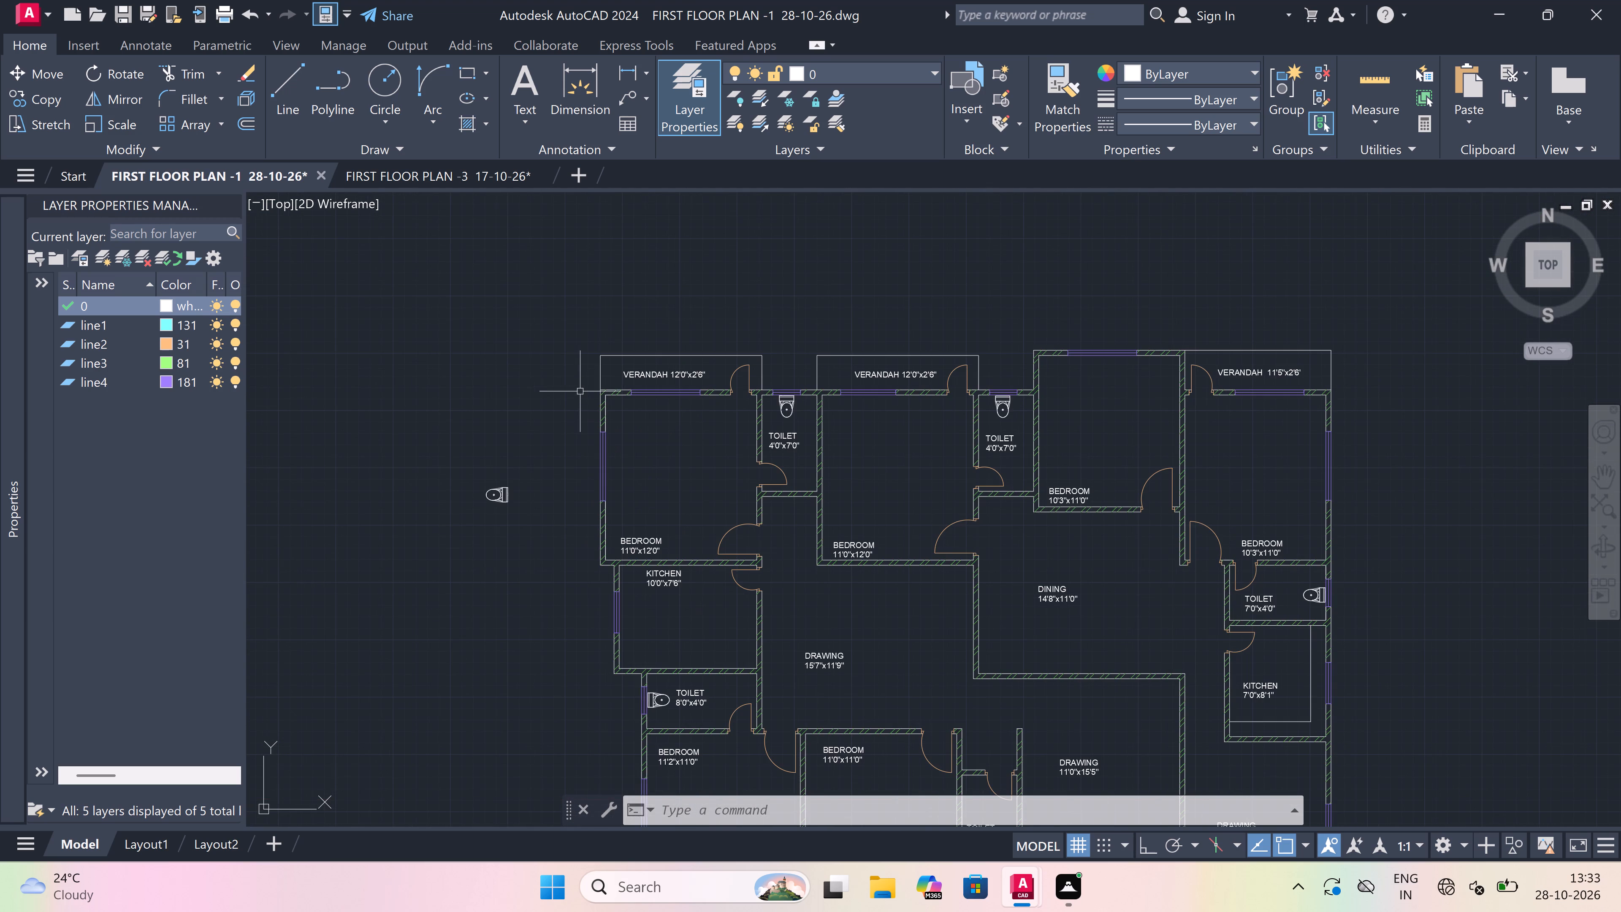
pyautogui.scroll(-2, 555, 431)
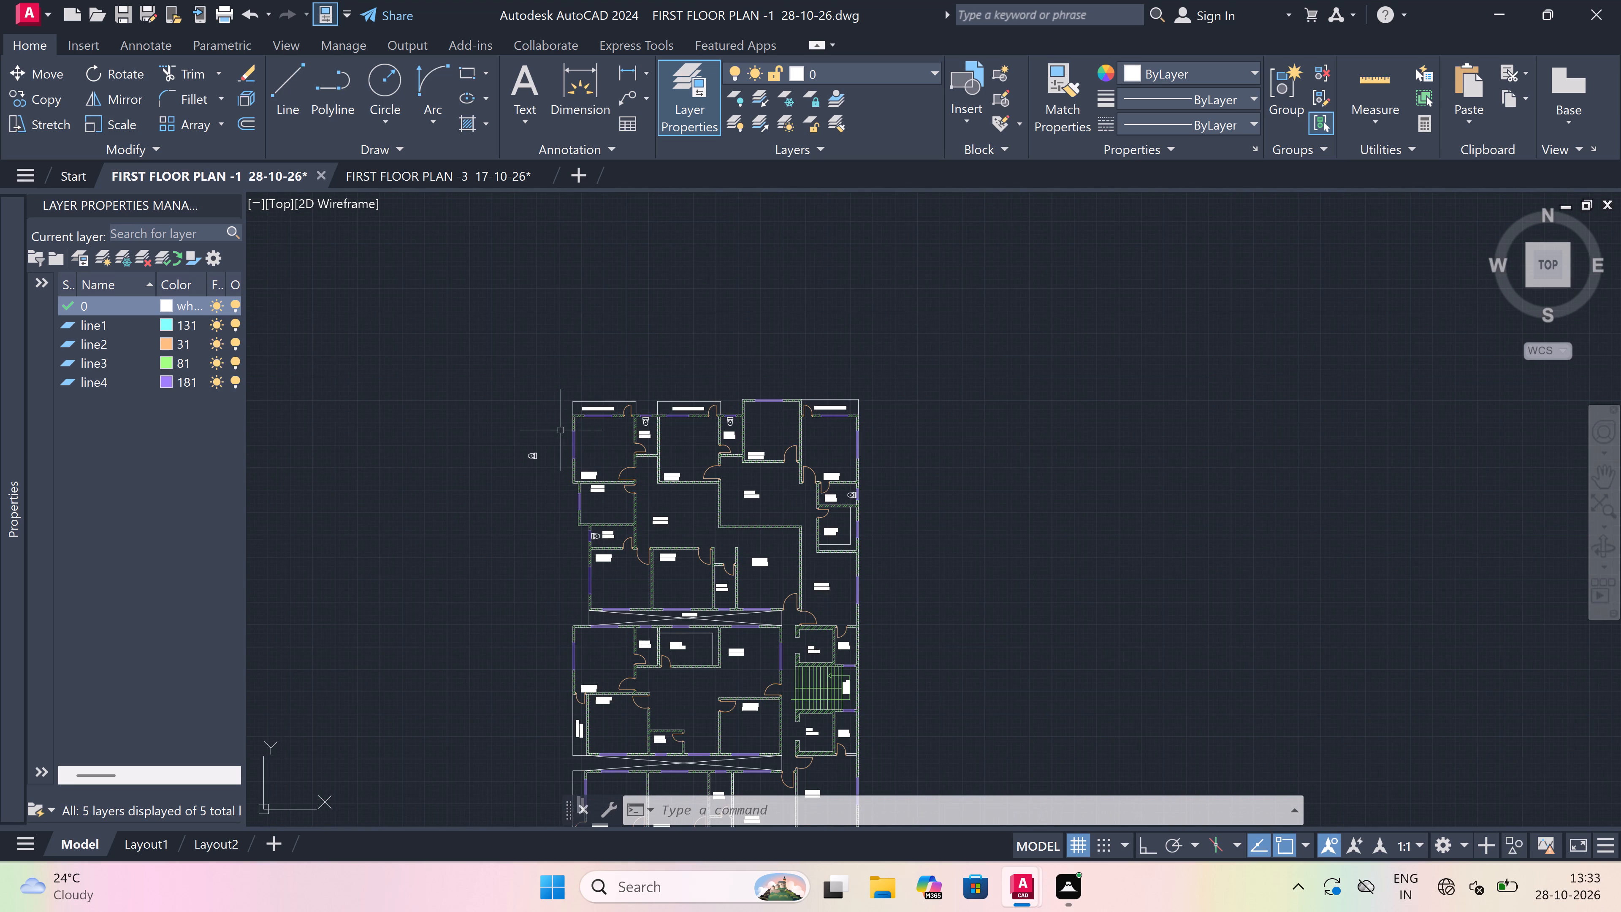
# Copy the WC in the northwestern TOILET 4'0"x7'0" by its back-edge midpoint to the window wall of the TOILET 6'6"x4'0" south of the stairs.
pyautogui.scroll(2, 620, 383)
pyautogui.scroll(3, 654, 460)
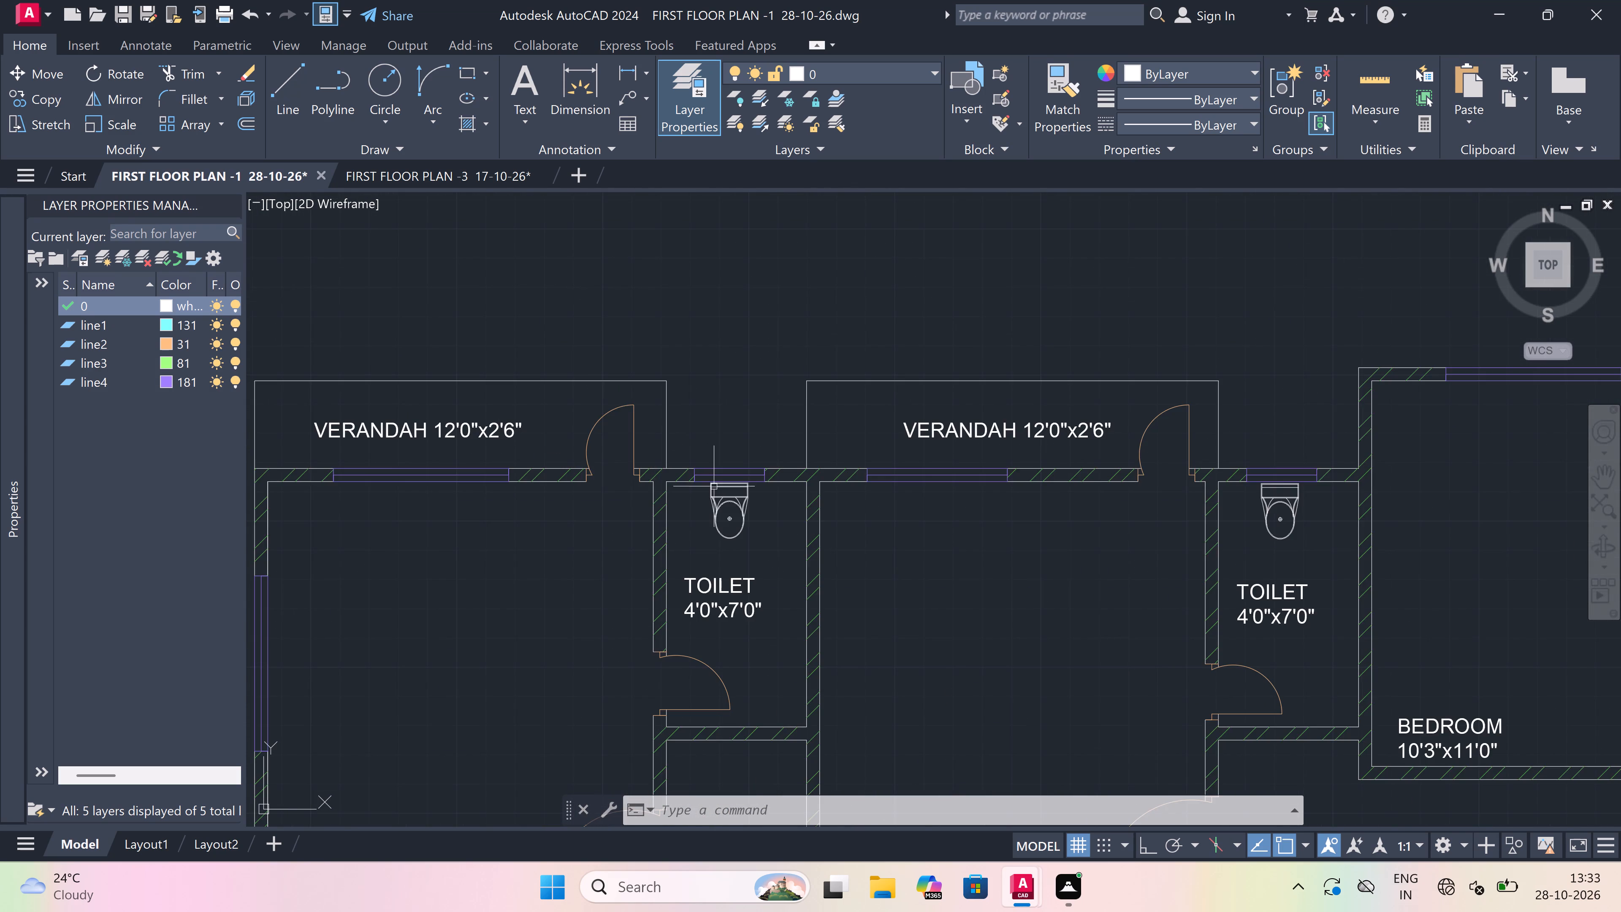
pyautogui.scroll(2, 787, 511)
pyautogui.click(692, 482)
pyautogui.click(565, 527)
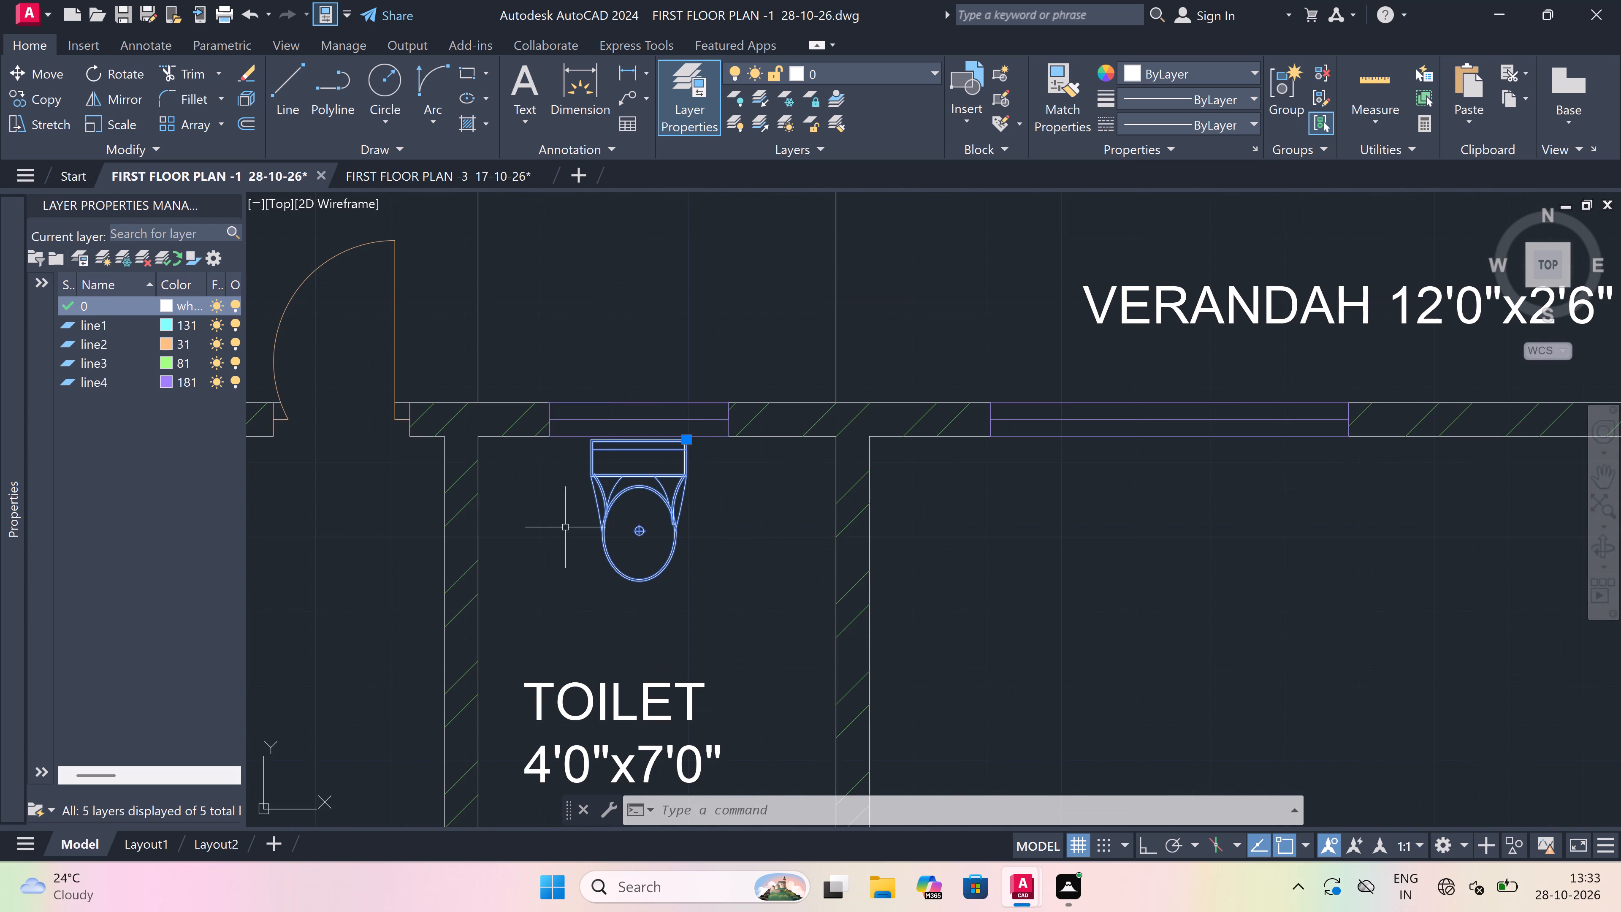
pyautogui.click(46, 91)
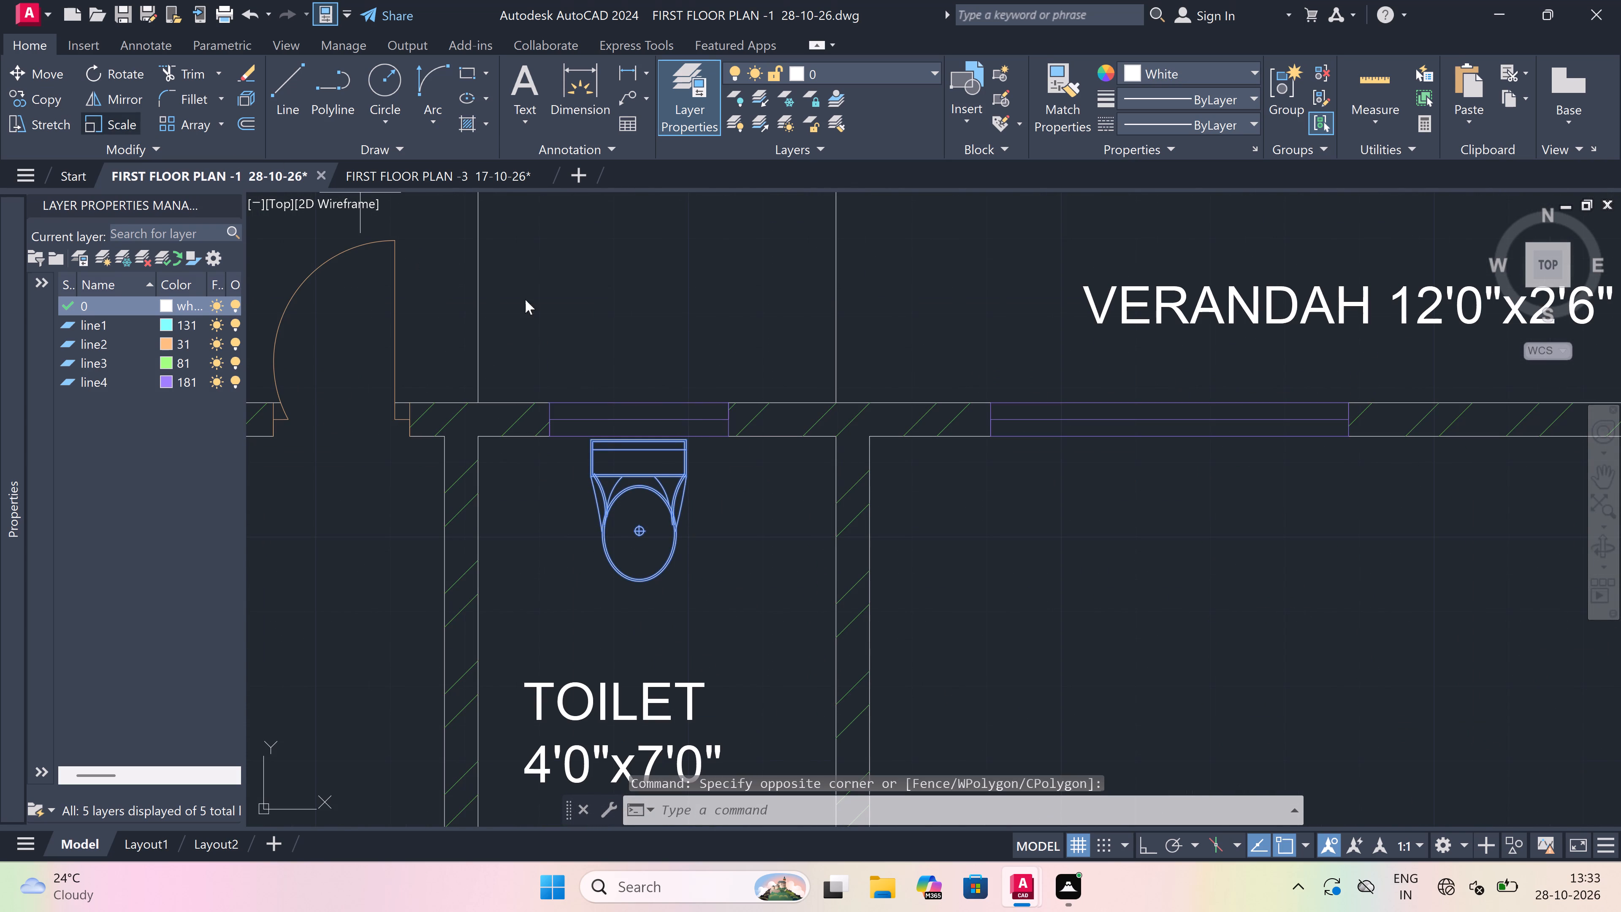
pyautogui.scroll(3, 651, 432)
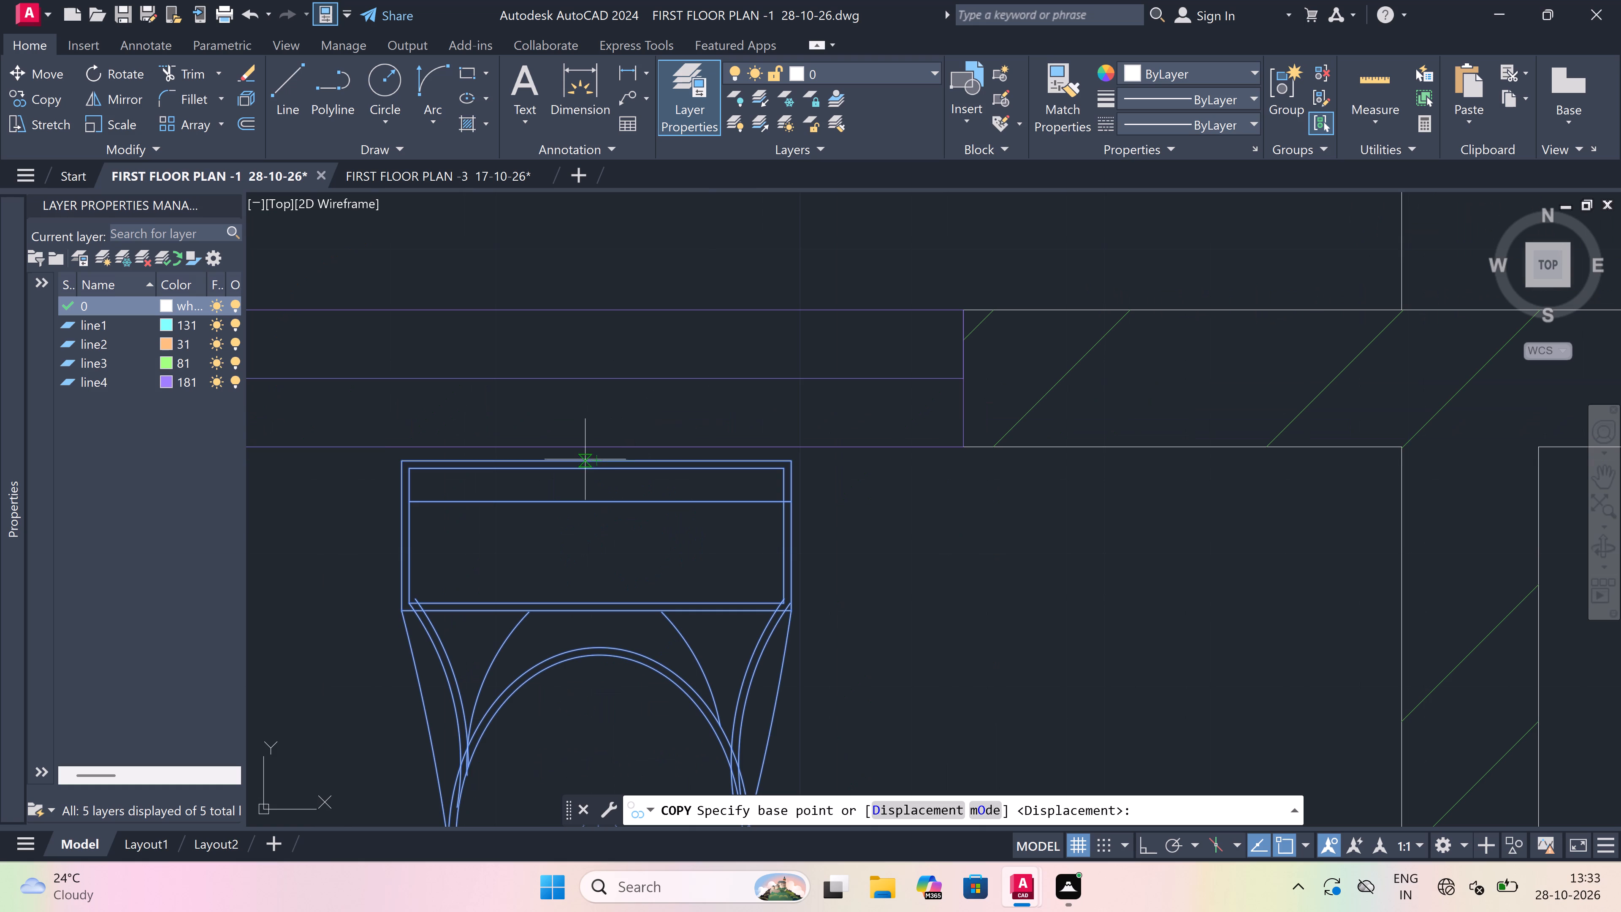
pyautogui.moveTo(594, 465); pyautogui.dragTo(601, 453)
pyautogui.scroll(-5, 703, 357)
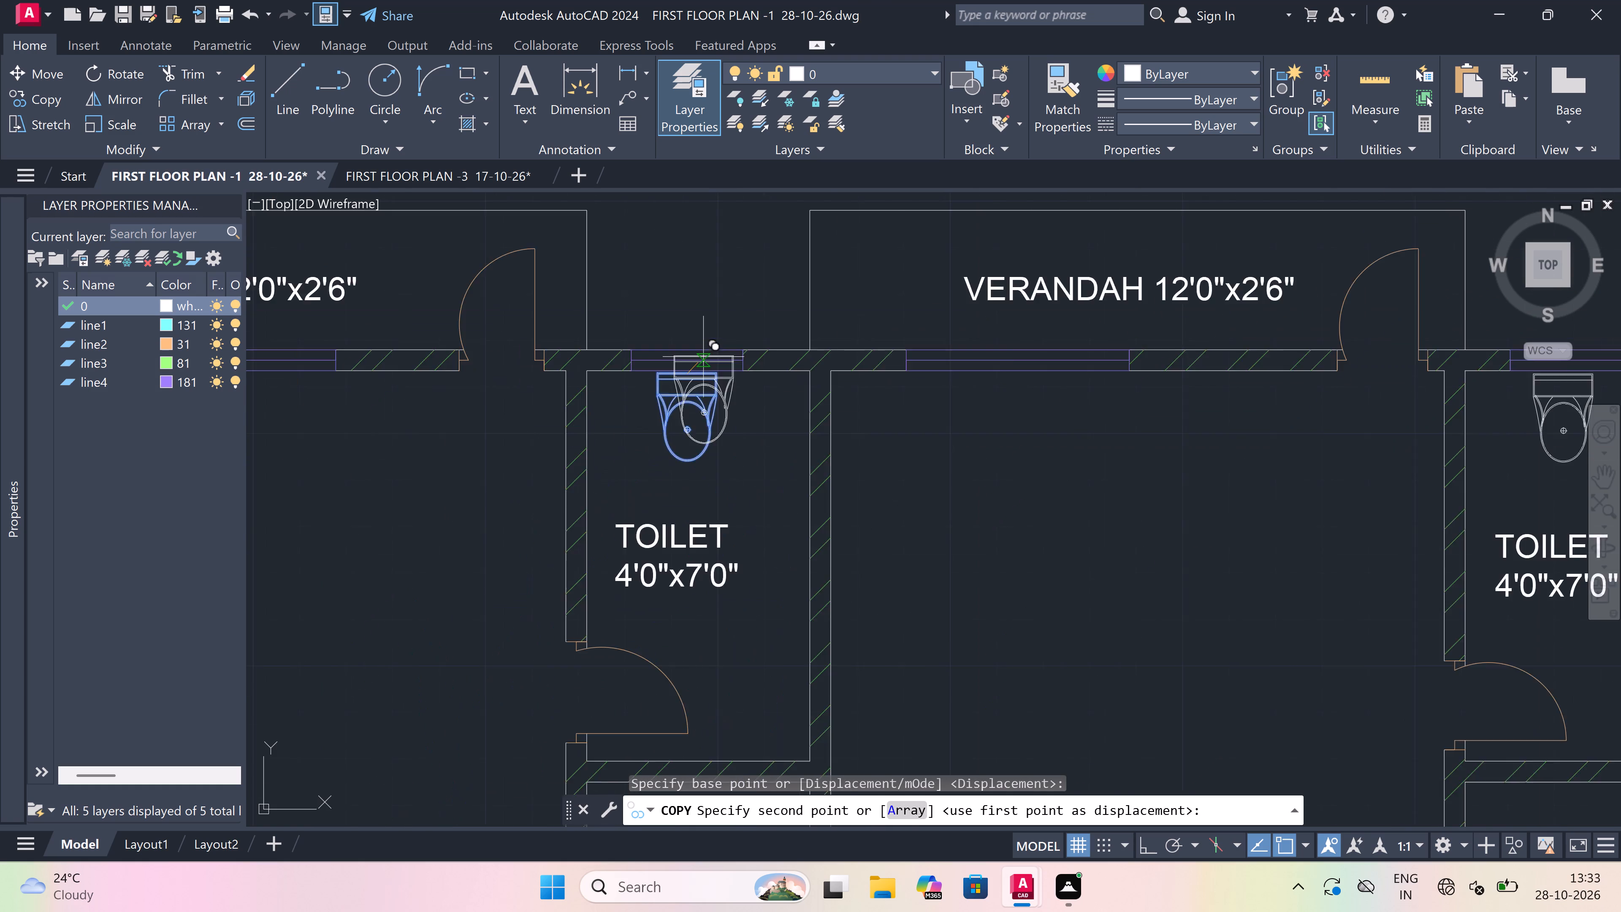
pyautogui.scroll(-6, 703, 357)
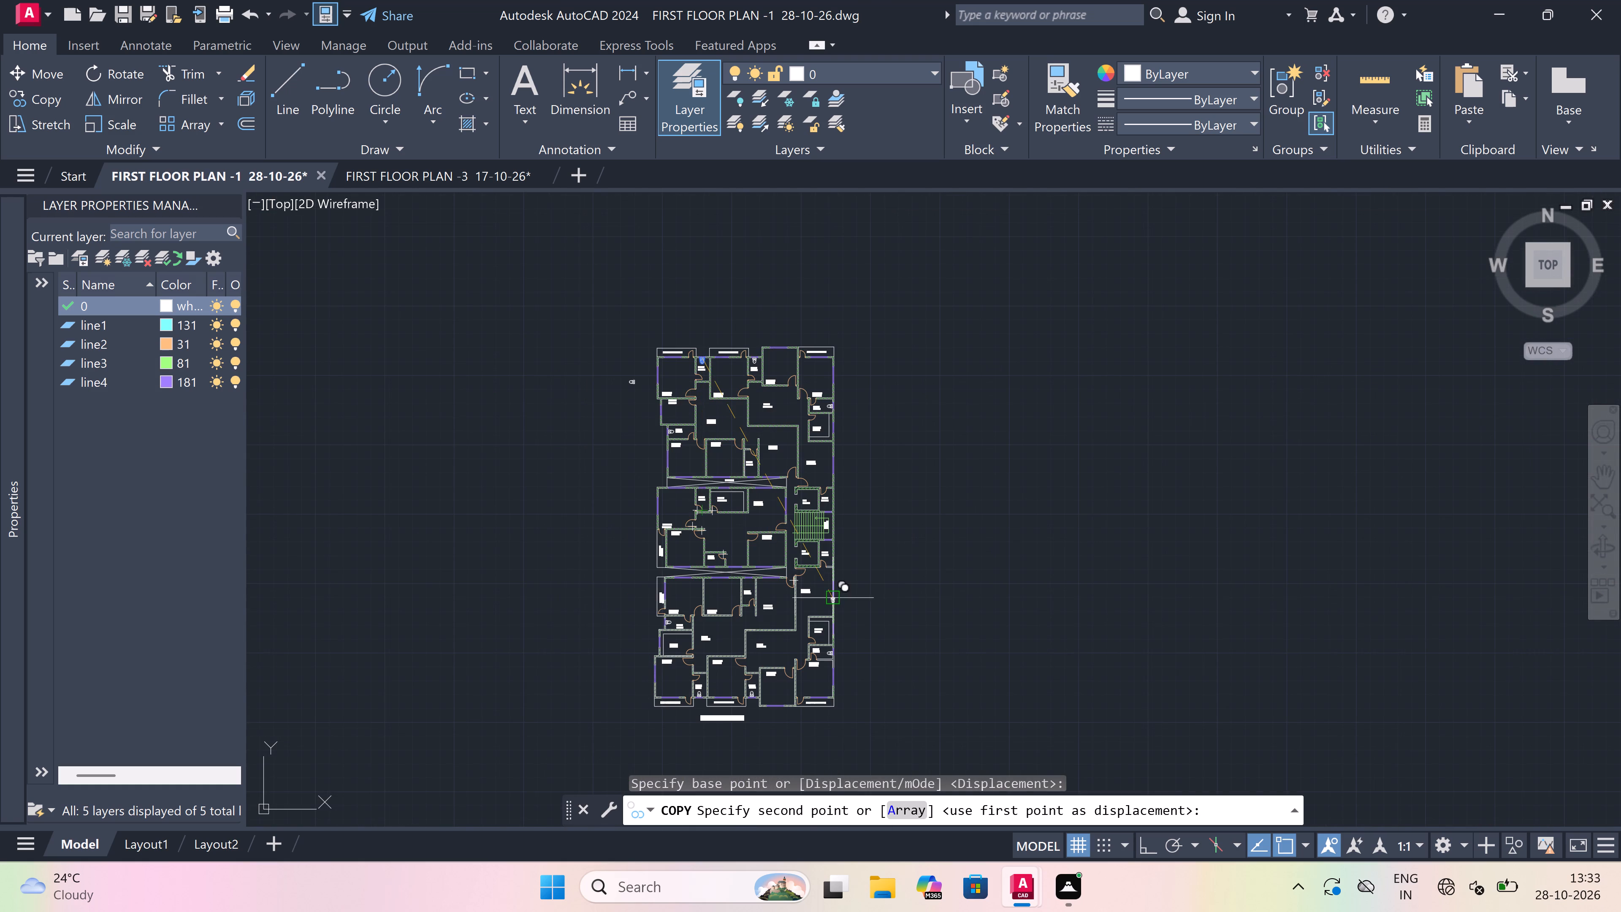
pyautogui.scroll(3, 823, 546)
pyautogui.scroll(3, 868, 540)
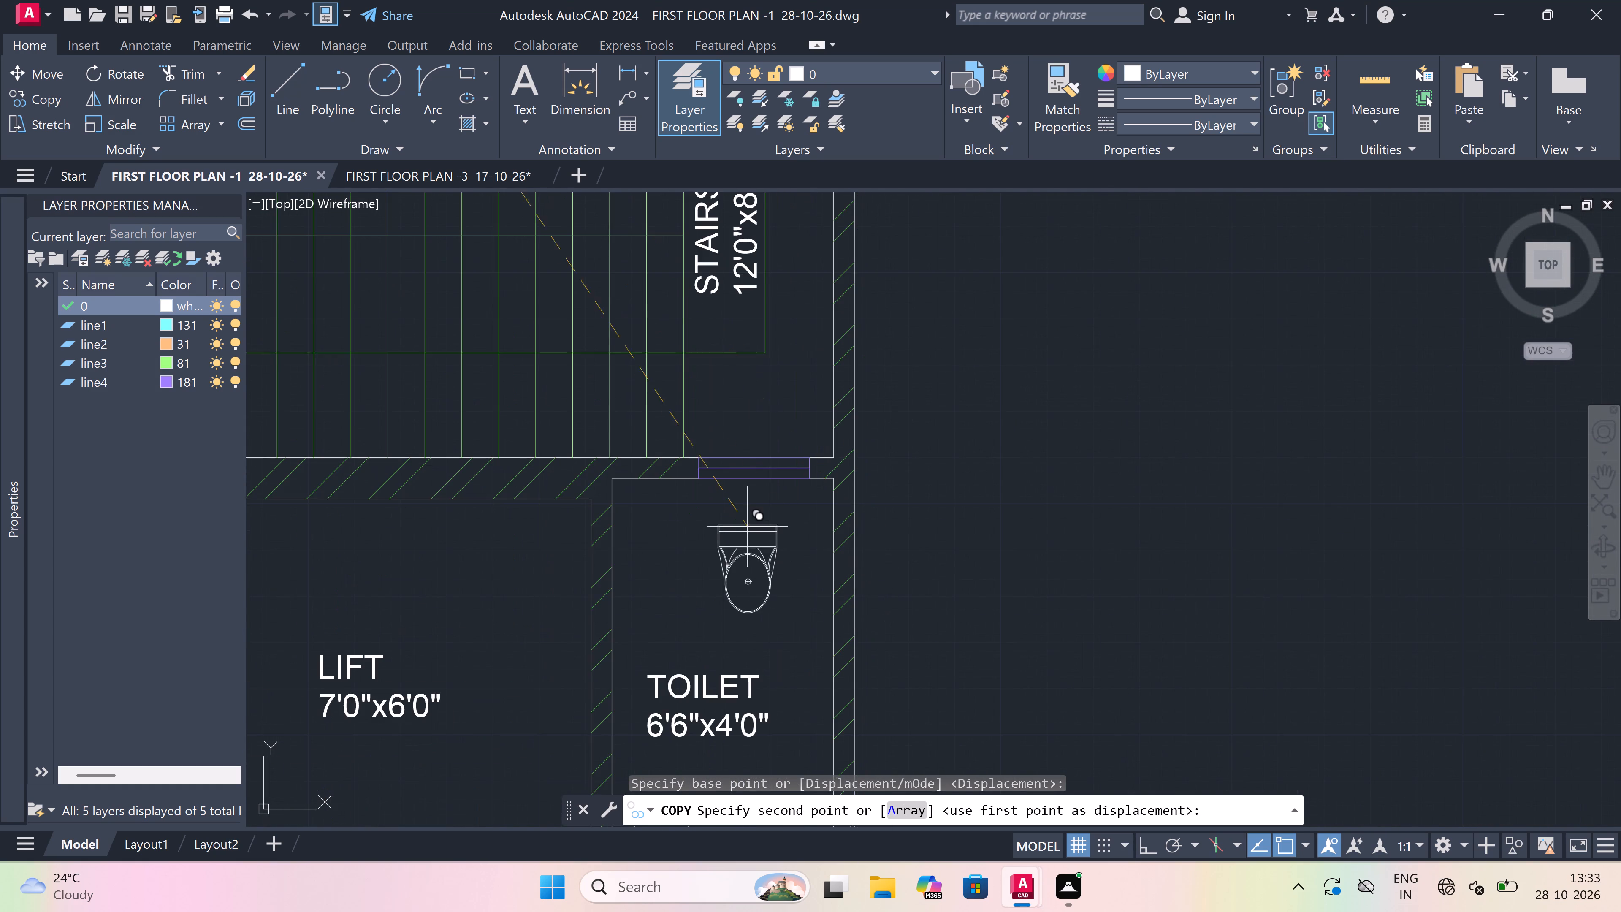
pyautogui.scroll(4, 721, 500)
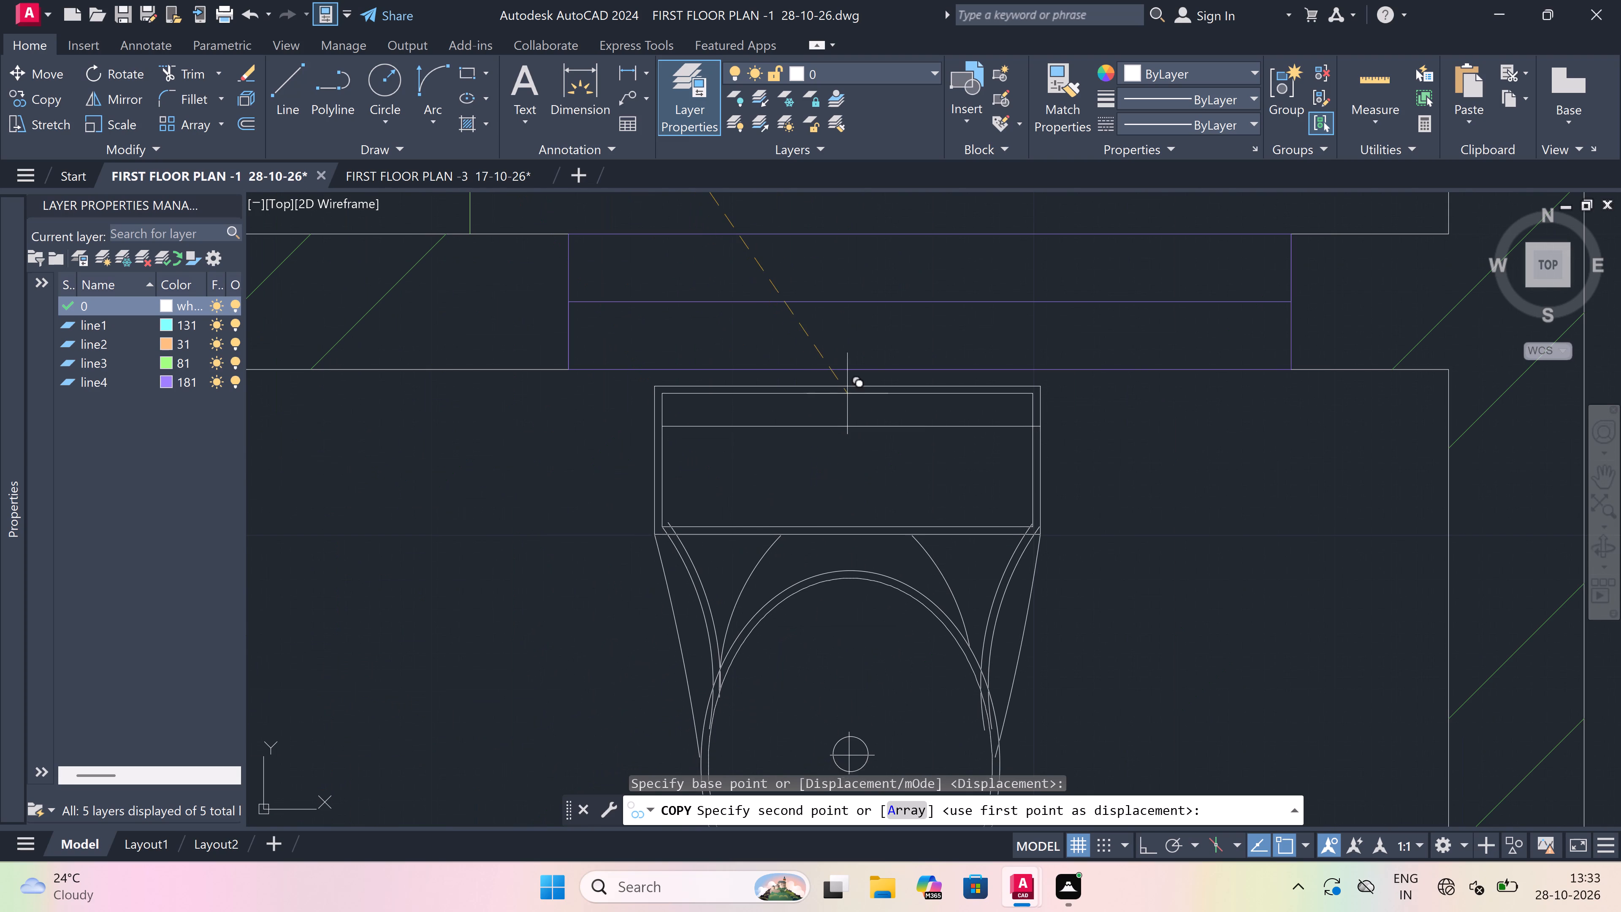
pyautogui.click(849, 389)
pyautogui.press('Escape')
# Copy the WC in the southern TOILET 4'0"7'0" by its back-edge midpoint, Ortho off, to the window wall of the TOILET 6'6"x4'0" north of the stairs.
pyautogui.scroll(-5, 739, 474)
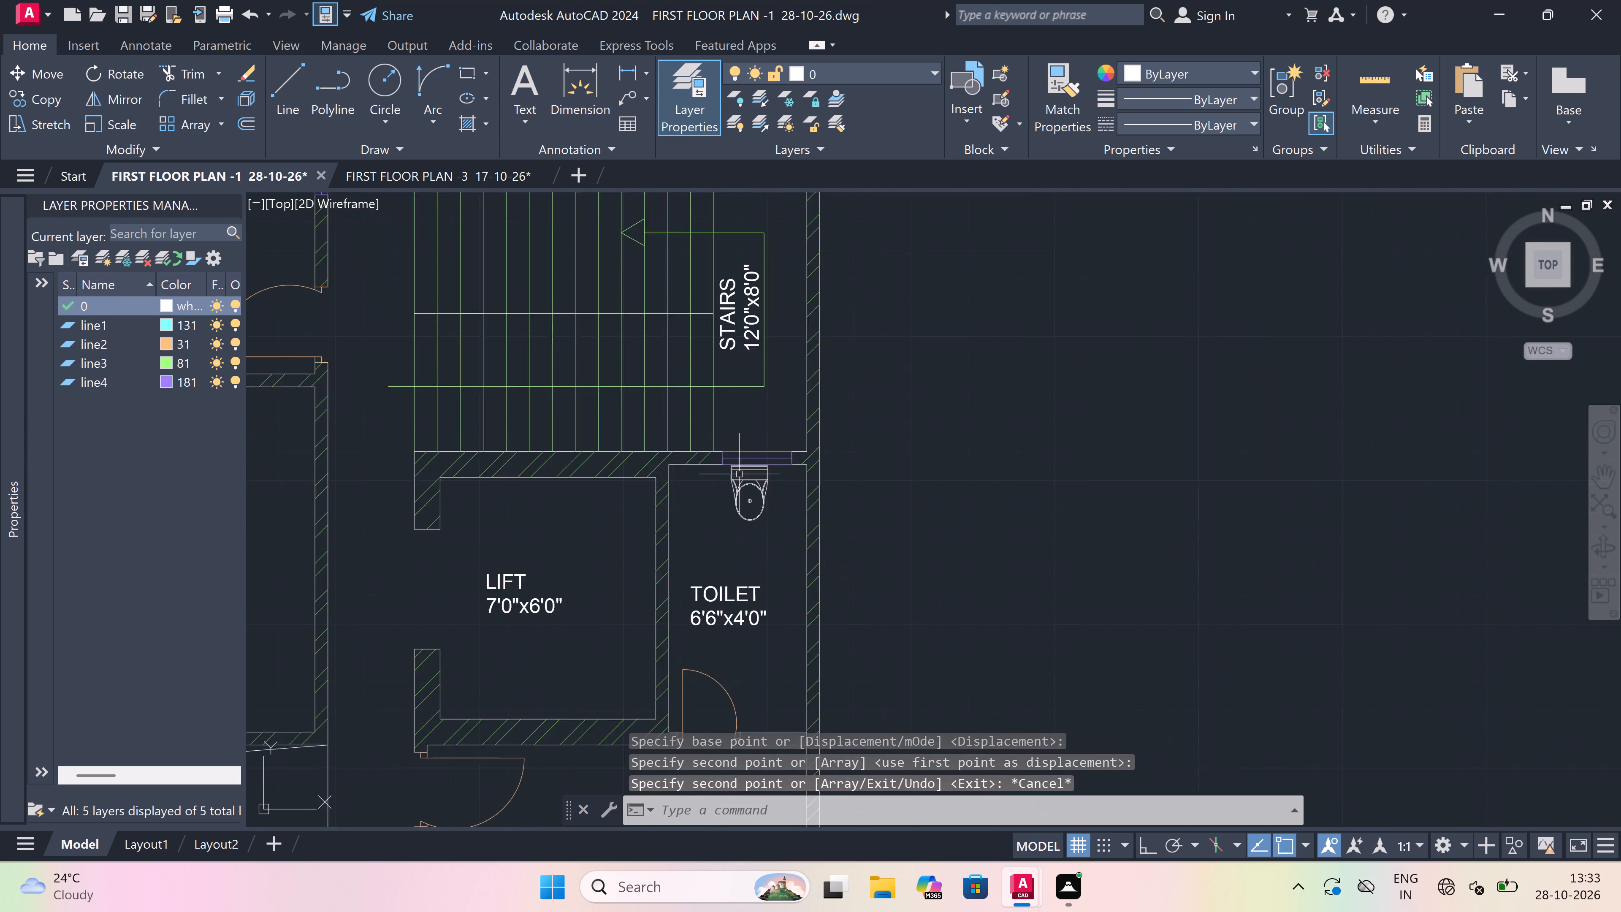
pyautogui.scroll(-4, 739, 474)
pyautogui.scroll(3, 509, 757)
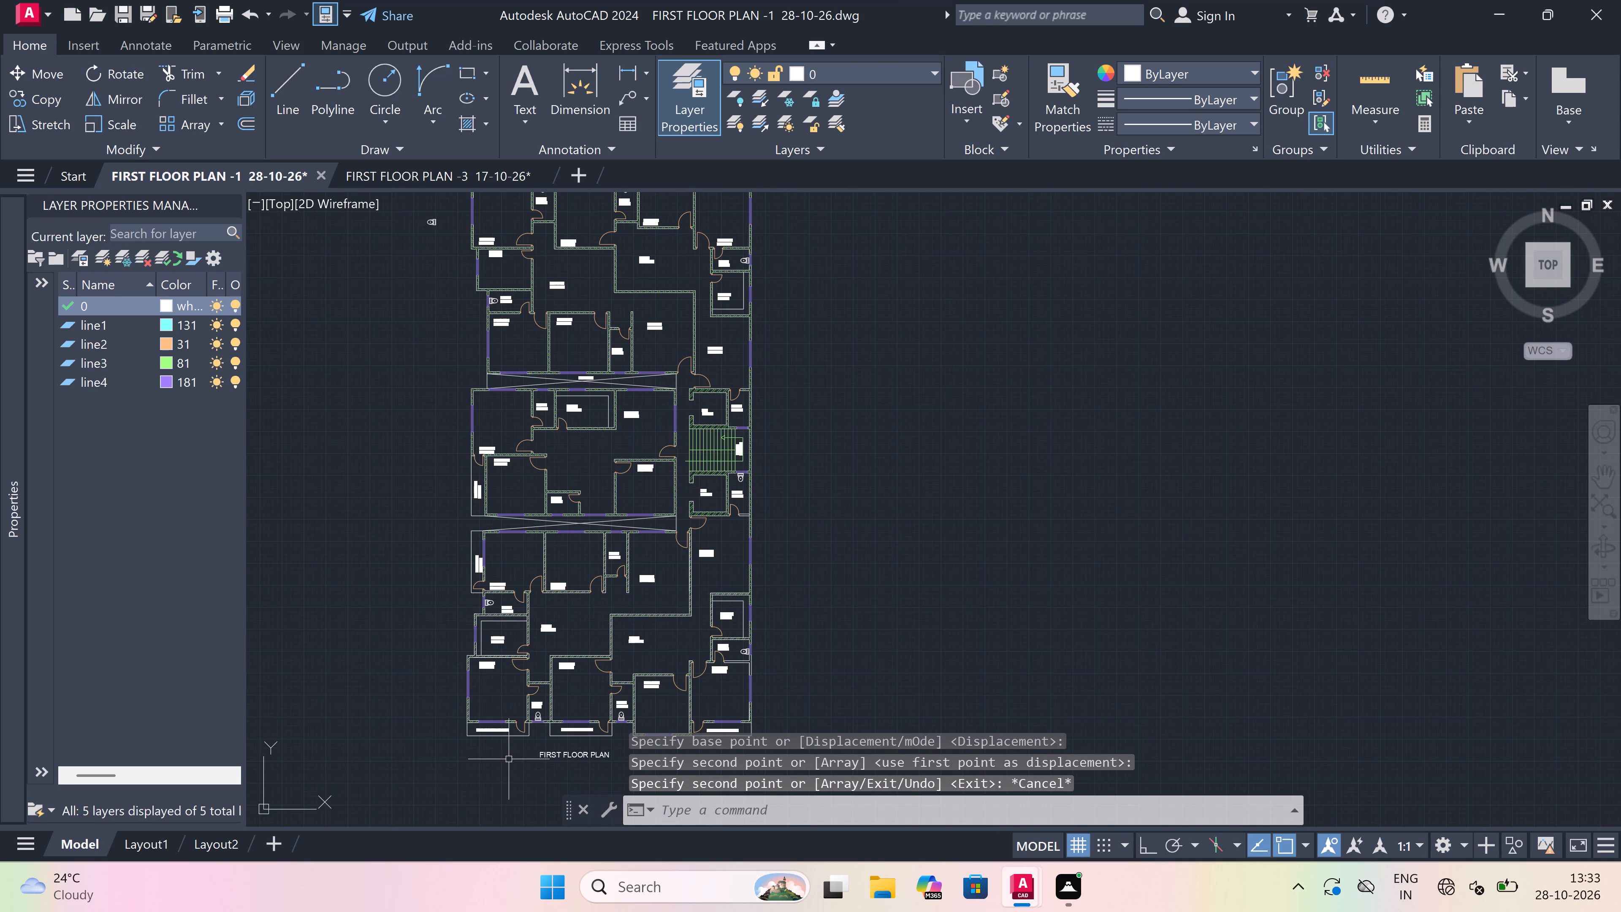
pyautogui.scroll(1, 577, 624)
pyautogui.scroll(2, 663, 593)
pyautogui.click(677, 525)
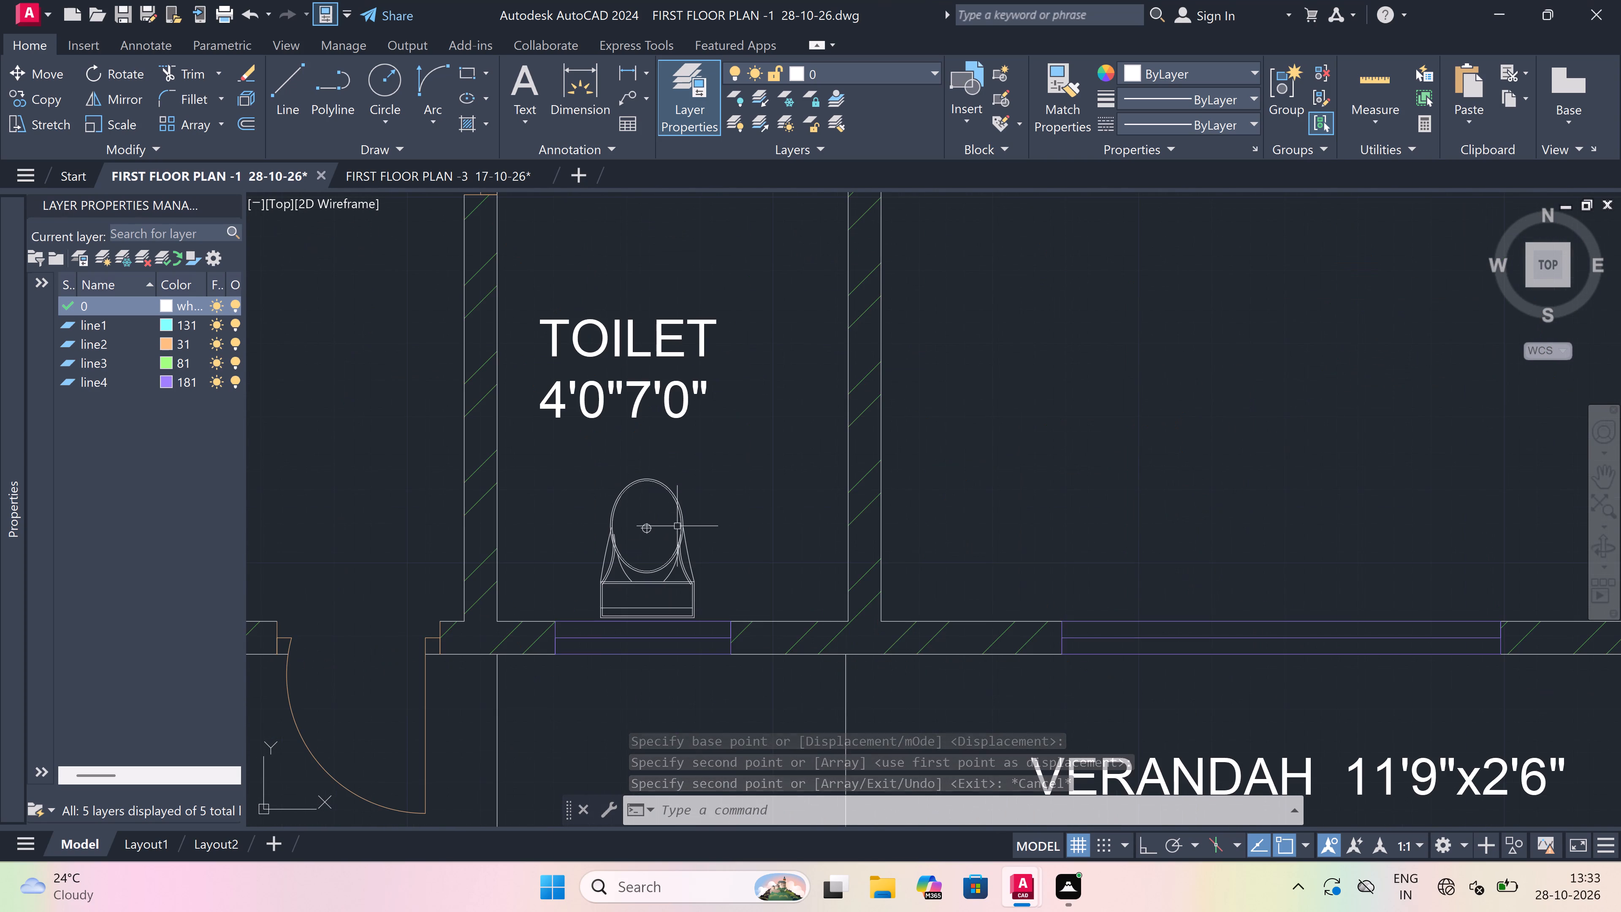
pyautogui.click(612, 578)
pyautogui.scroll(3, 612, 576)
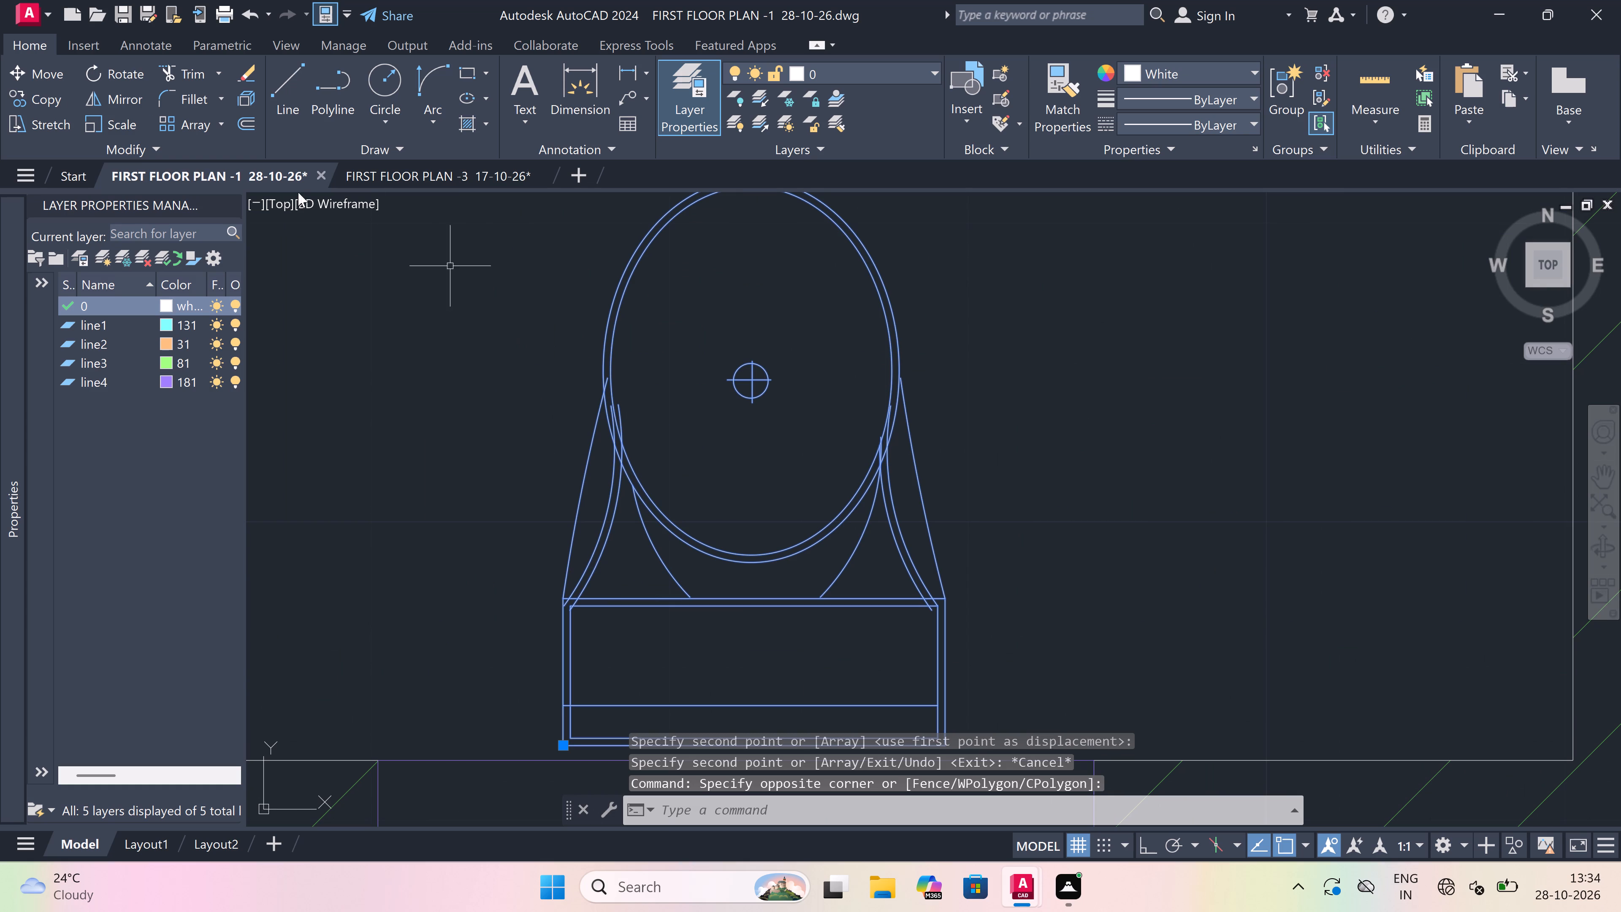
pyautogui.click(44, 92)
pyautogui.scroll(-3, 837, 452)
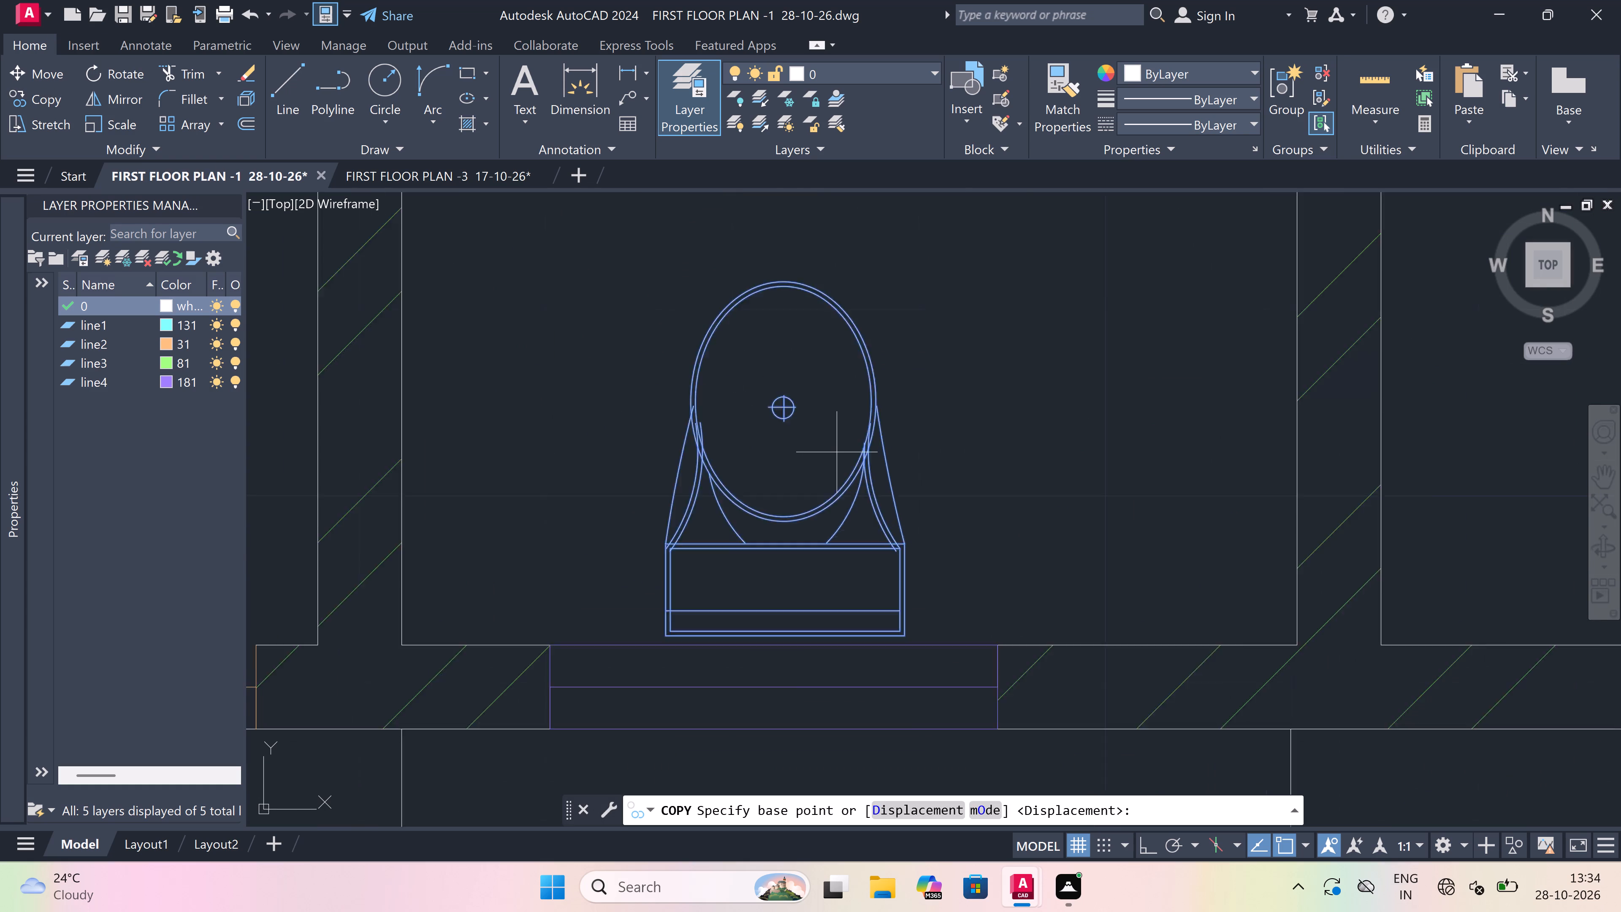
pyautogui.scroll(3, 831, 525)
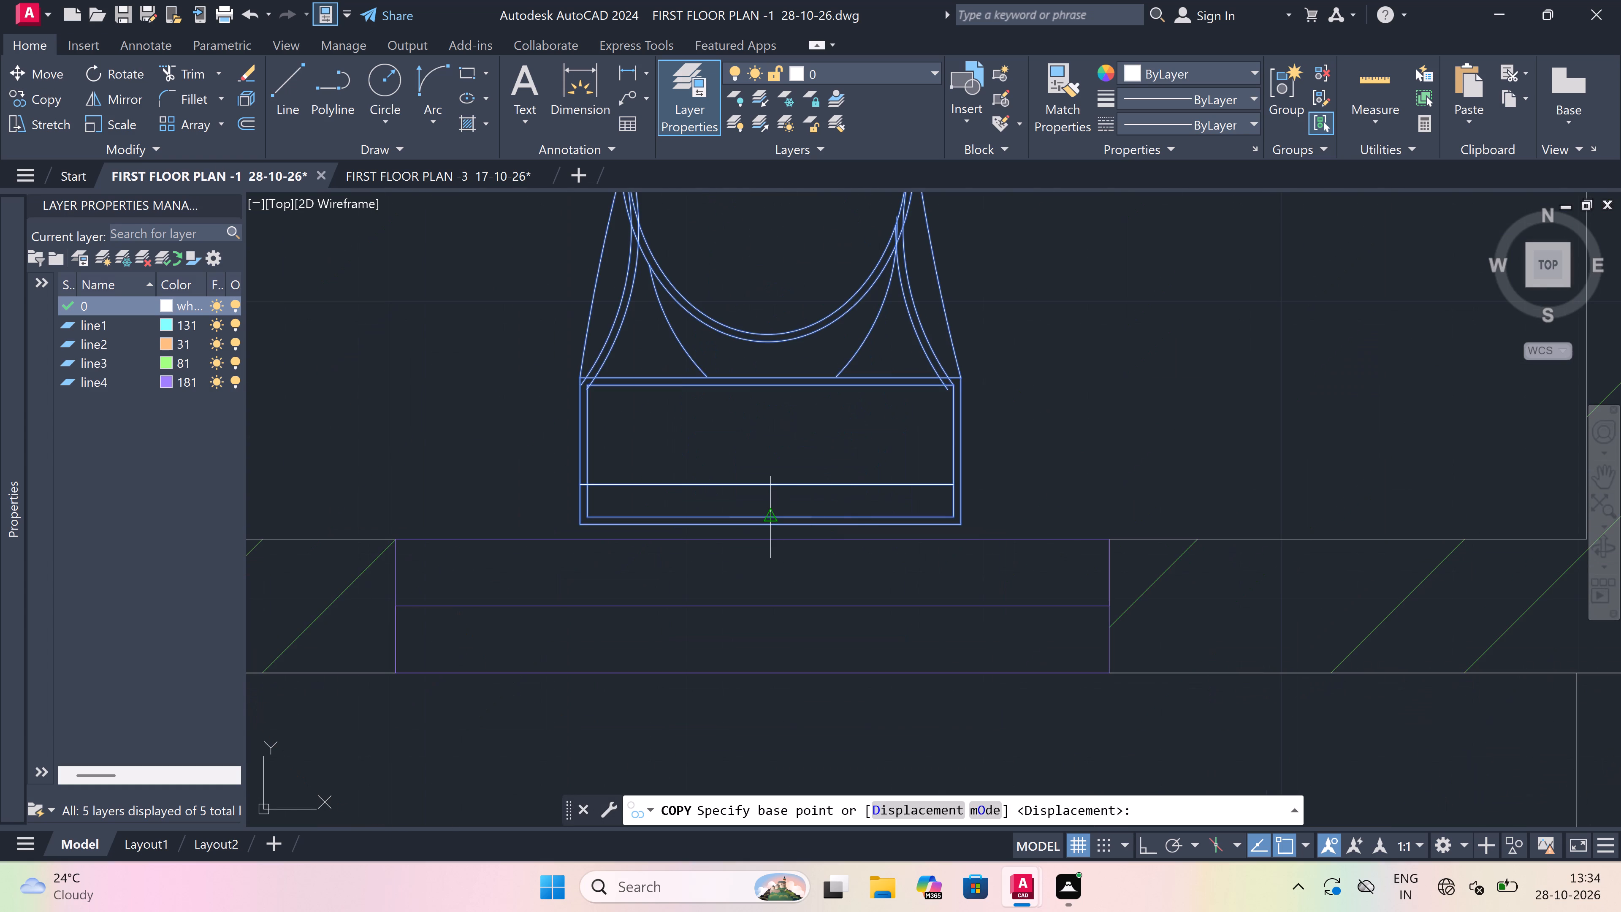
pyautogui.click(765, 526)
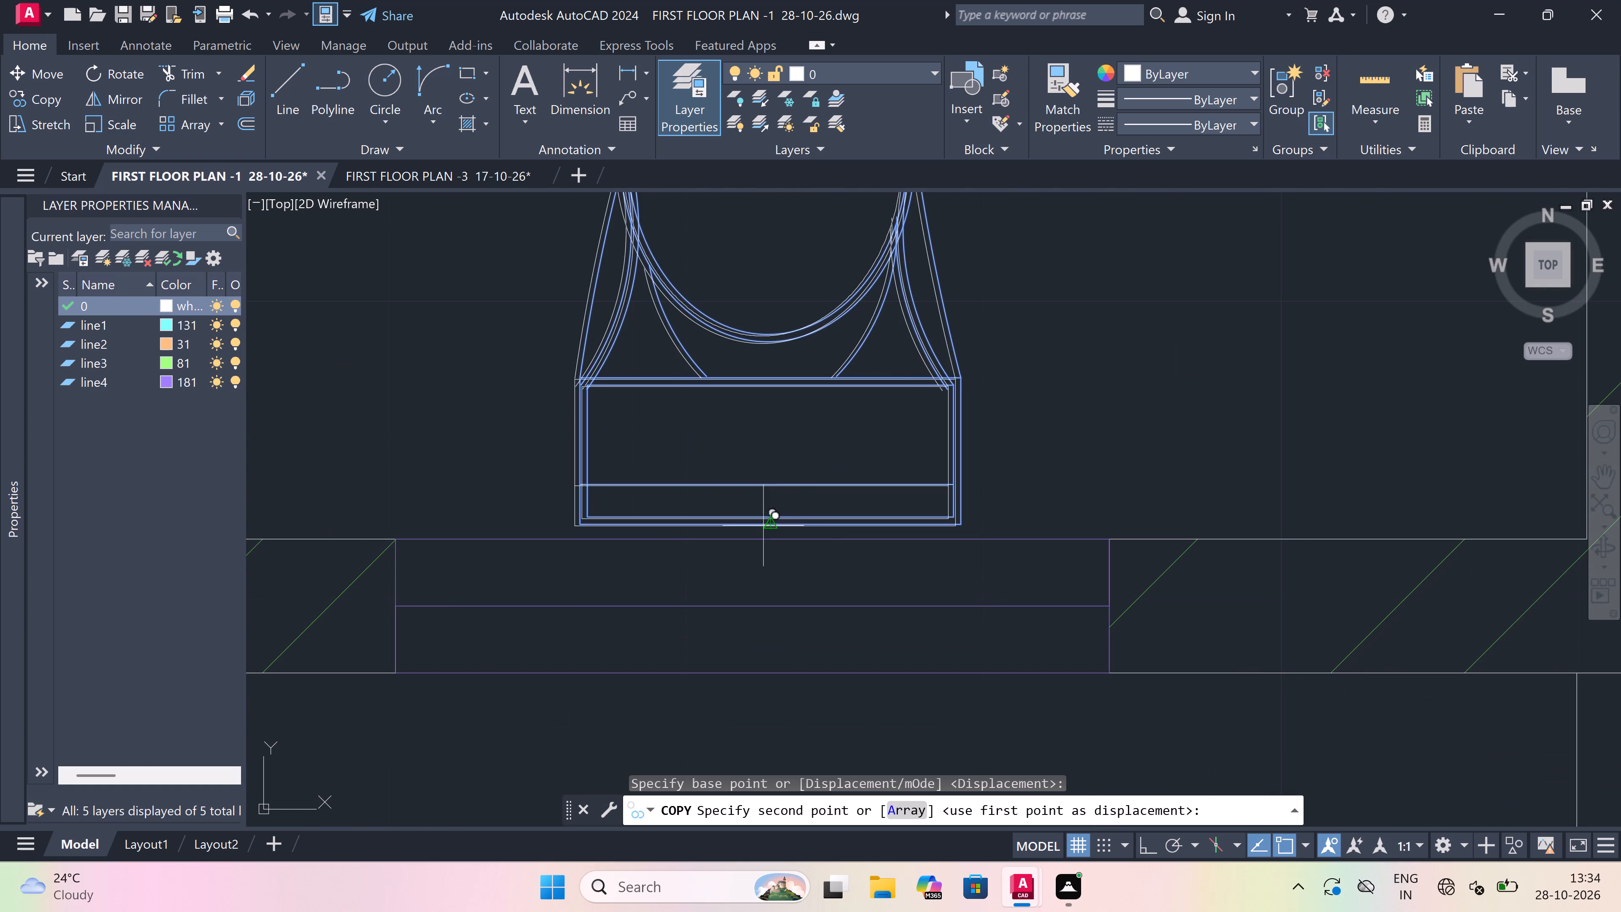
pyautogui.press('F8')
pyautogui.scroll(-2, 501, 495)
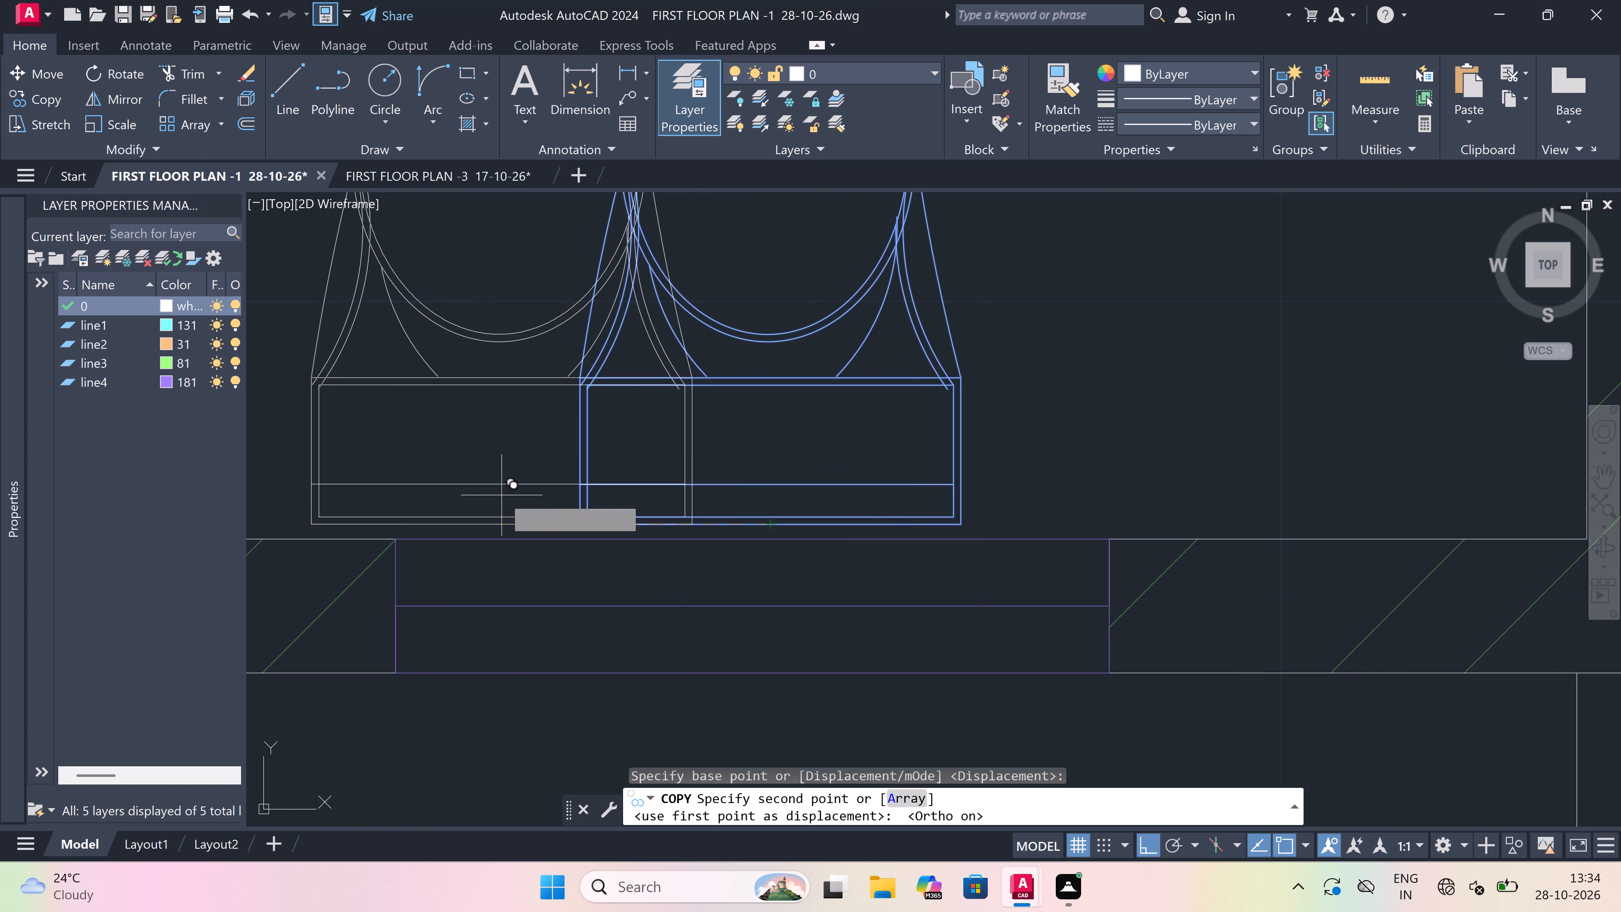
pyautogui.scroll(-1, 501, 495)
pyautogui.press('F8')
pyautogui.scroll(-8, 597, 567)
pyautogui.scroll(3, 707, 367)
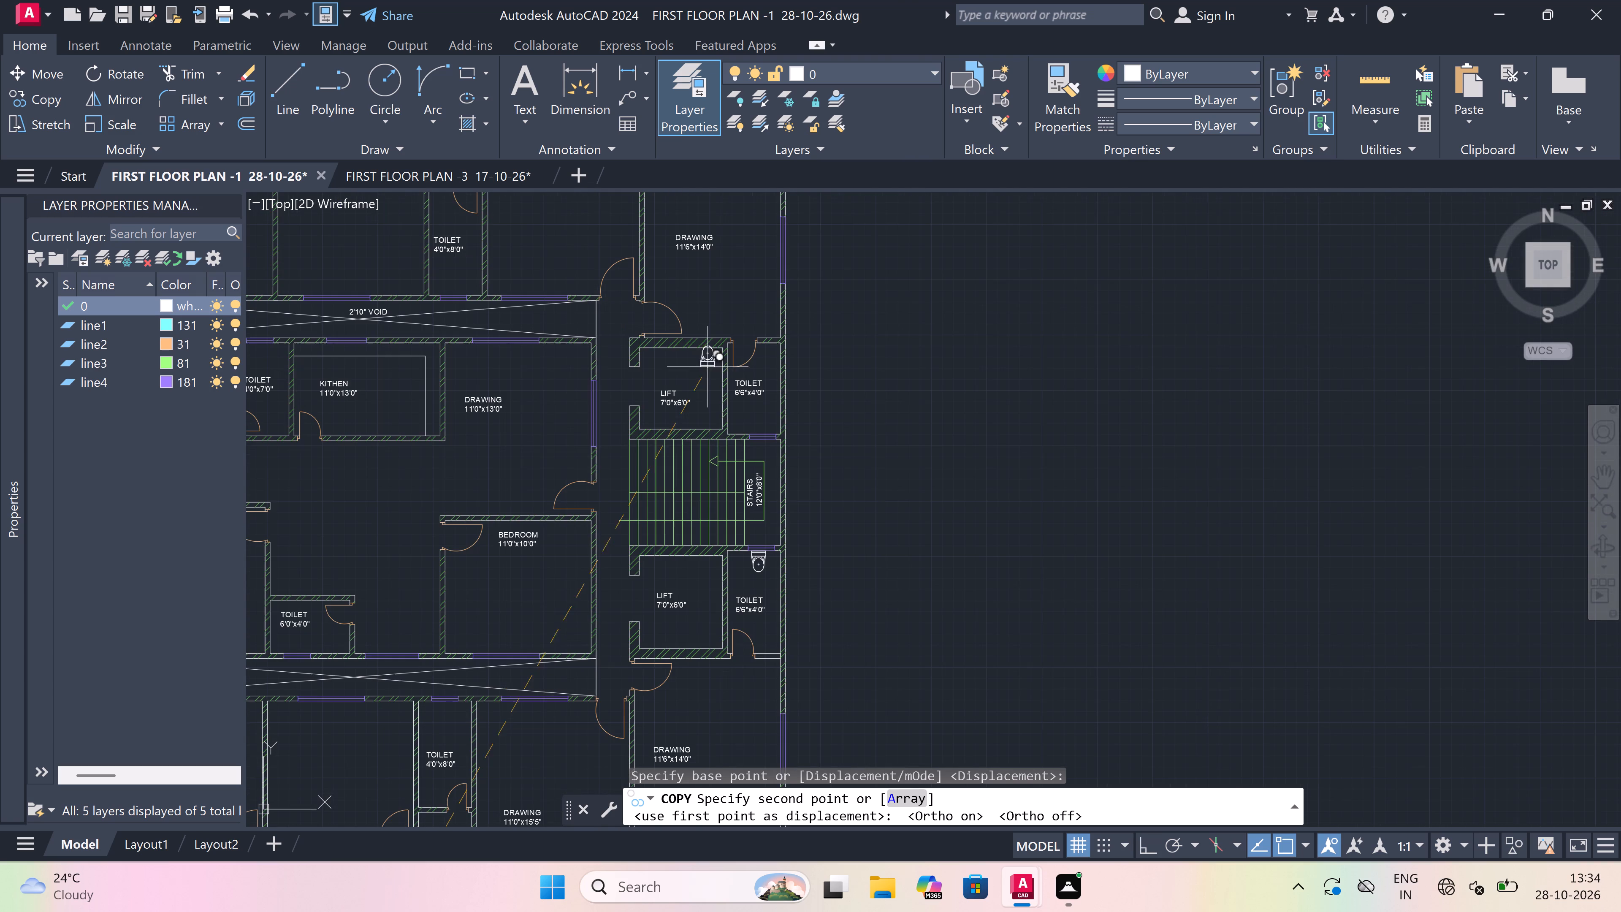
pyautogui.scroll(3, 793, 401)
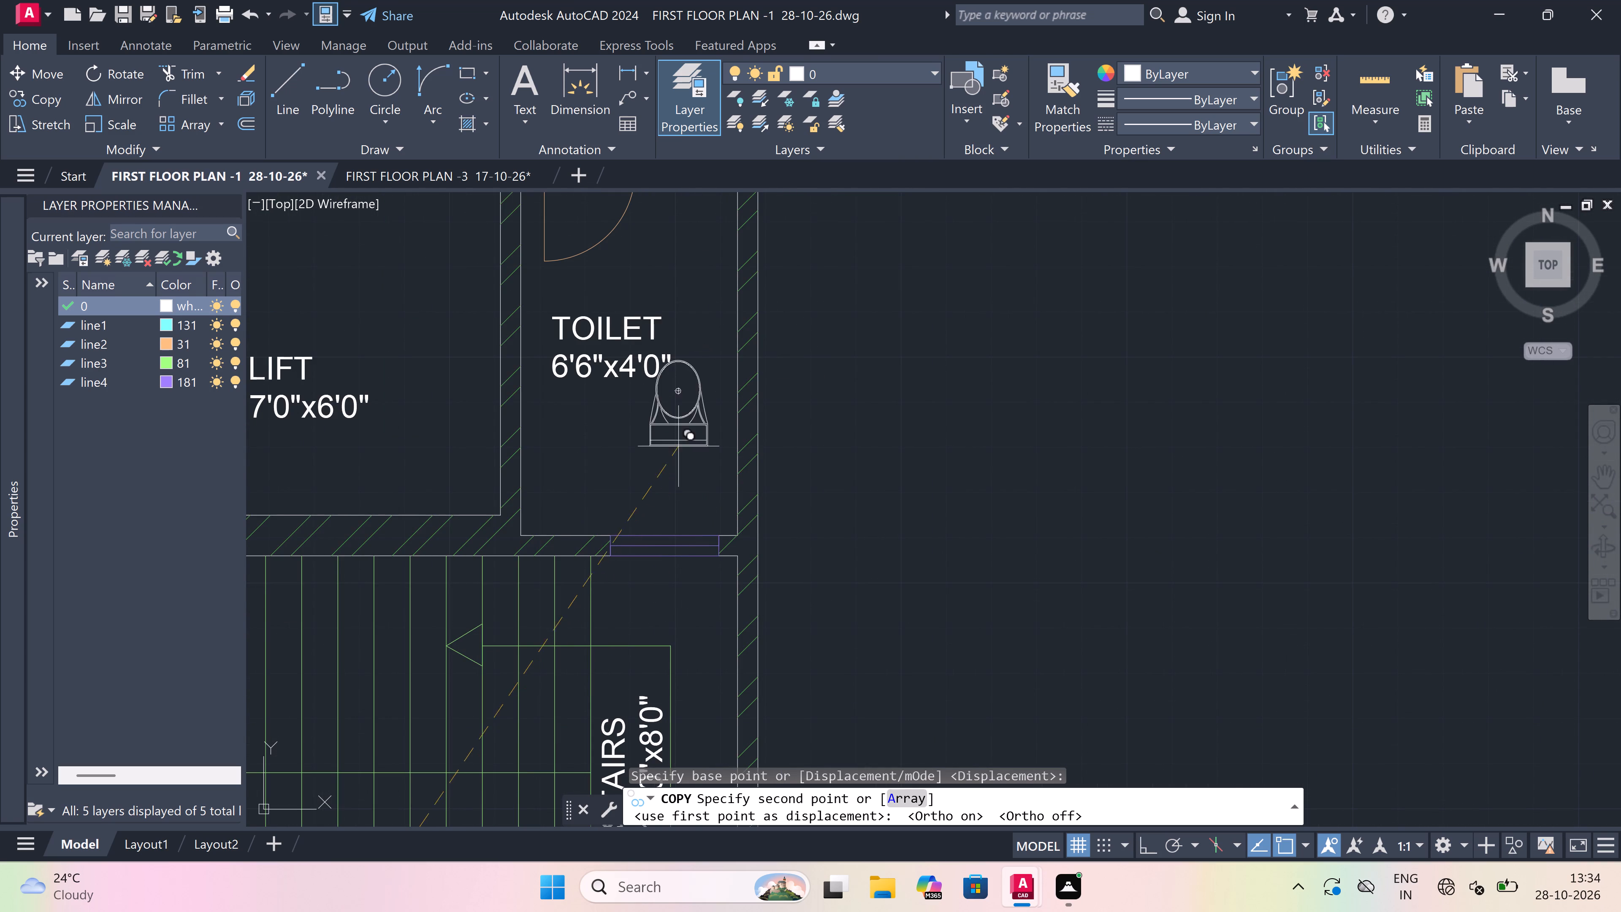
pyautogui.scroll(3, 663, 519)
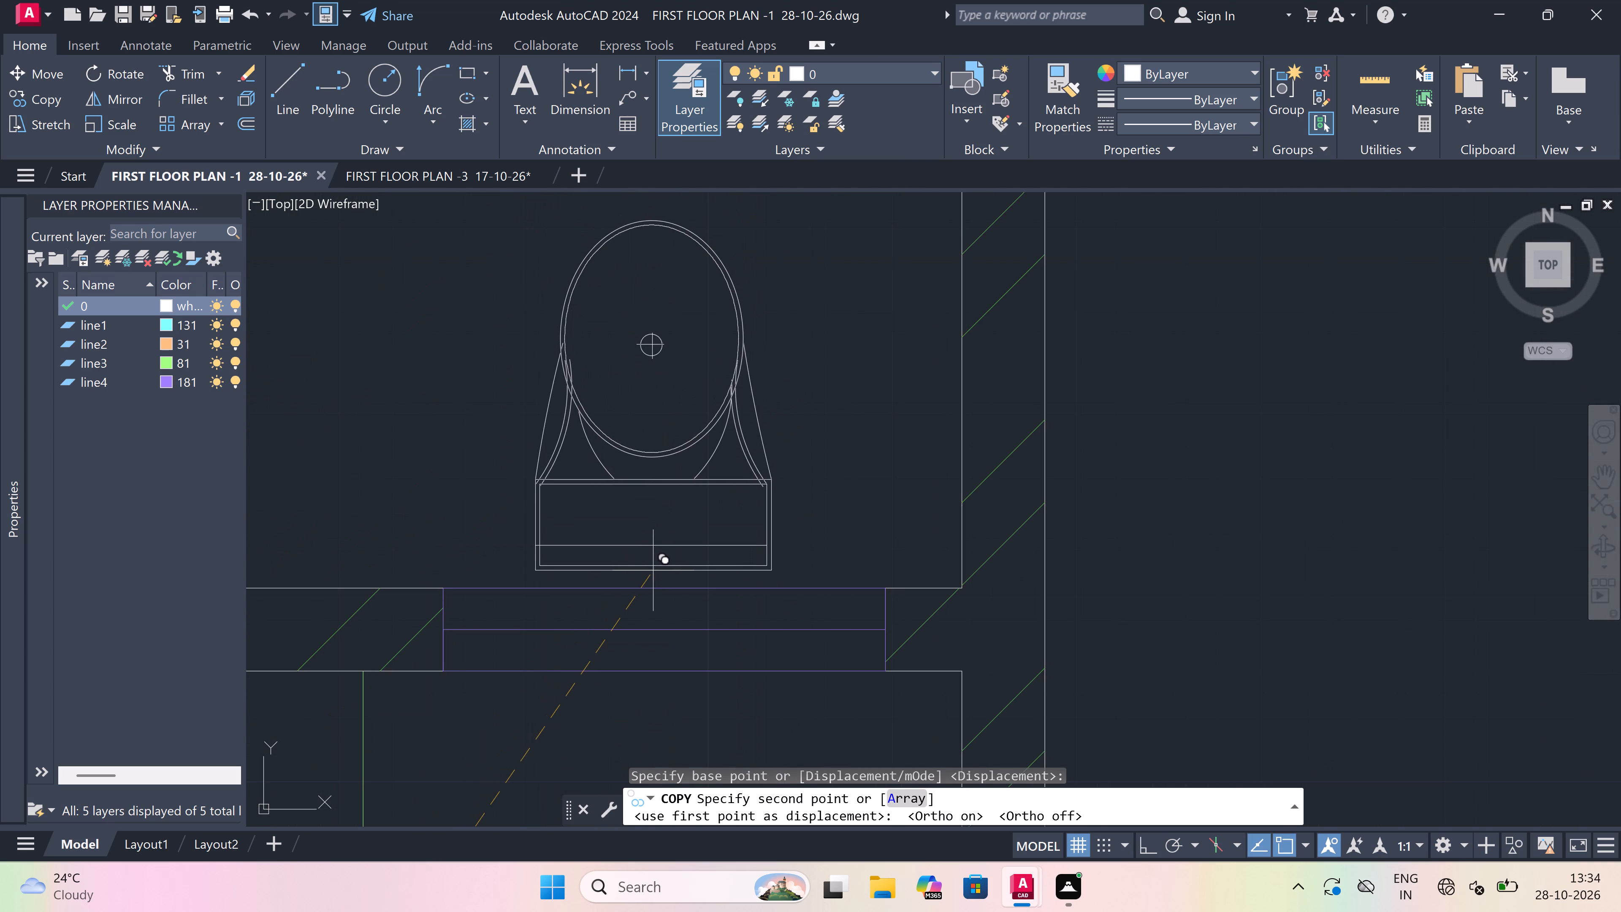
pyautogui.scroll(3, 654, 573)
pyautogui.moveTo(674, 601); pyautogui.dragTo(677, 597)
pyautogui.press('Escape')
# Erase the spare WC lying outside the plan, west of the northwestern BEDROOM 11'0"x12'0".
pyautogui.scroll(-9, 815, 524)
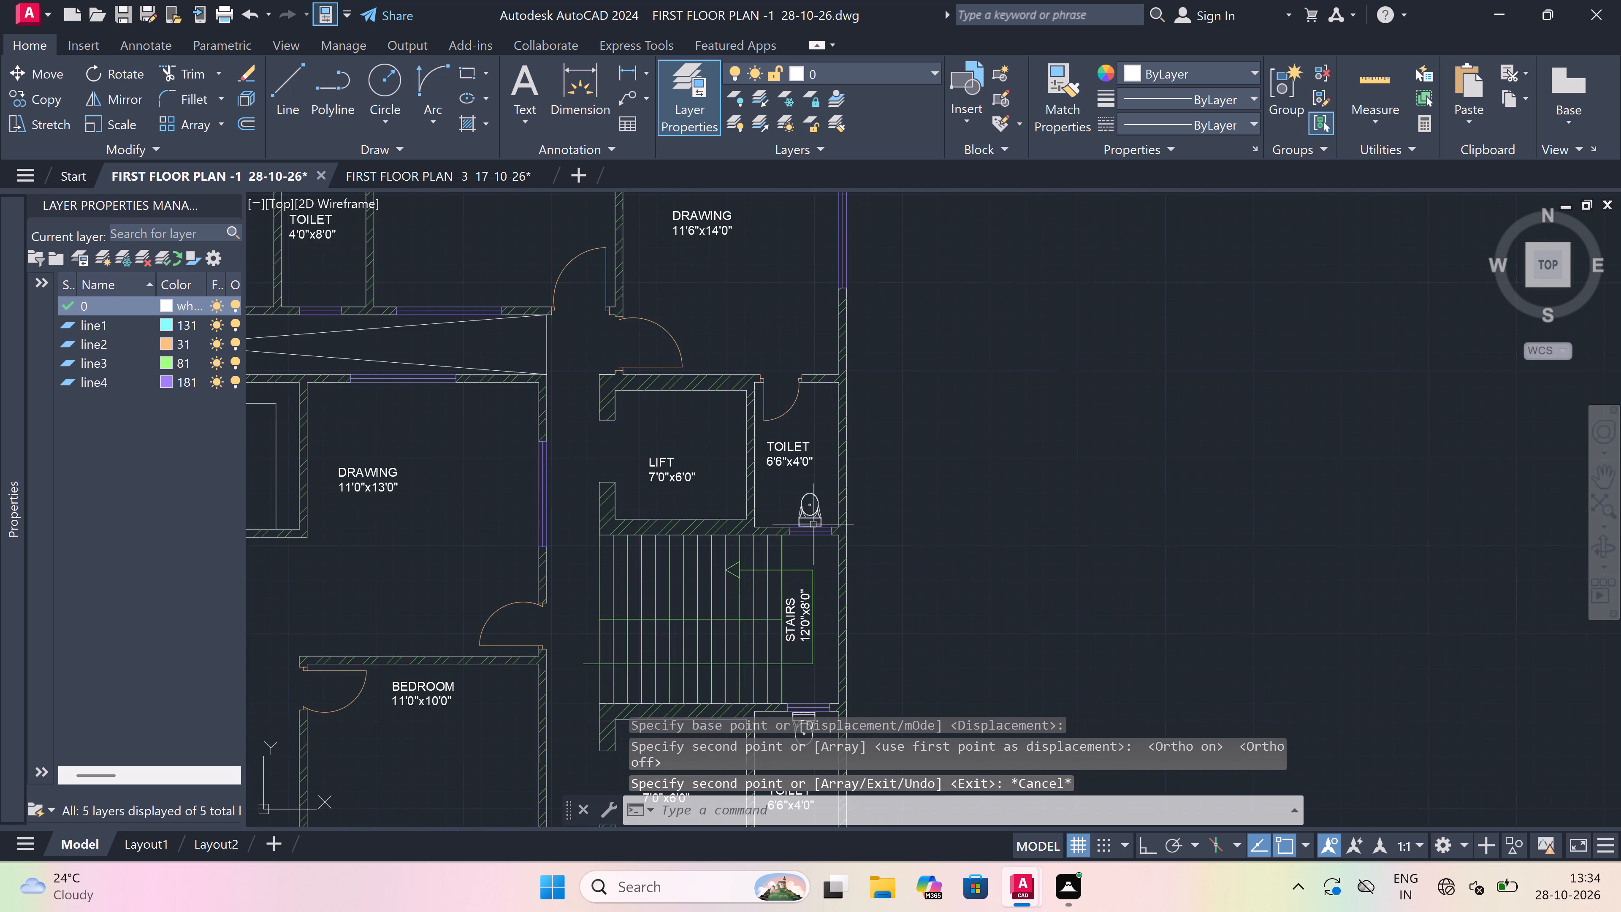
pyautogui.scroll(-2, 813, 524)
pyautogui.scroll(-1, 703, 419)
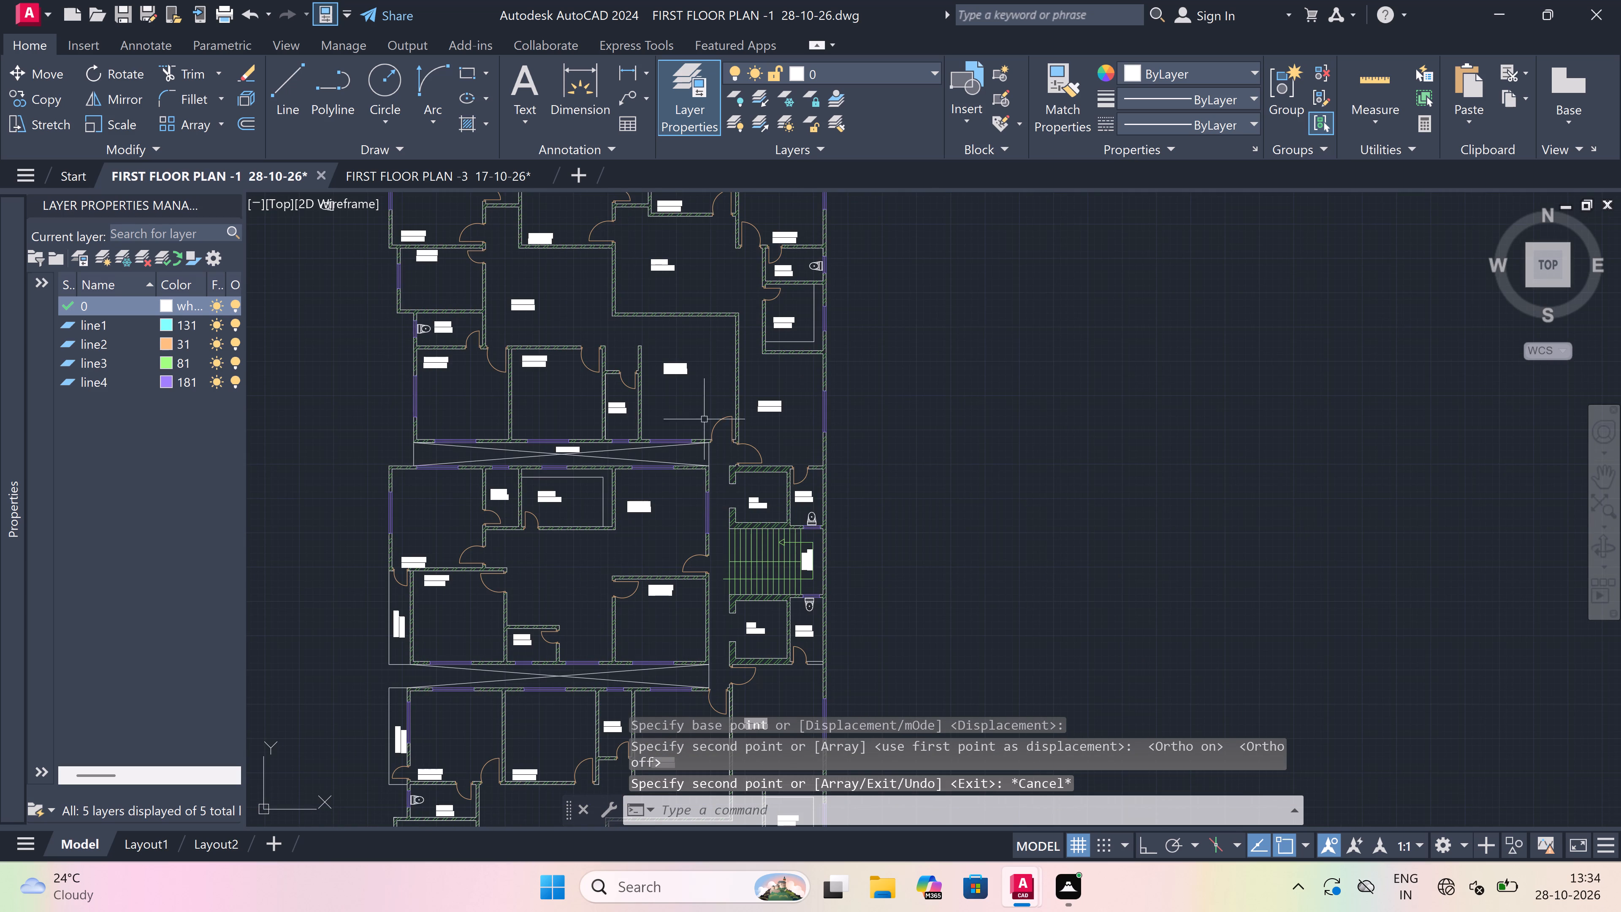
pyautogui.scroll(-2, 703, 419)
pyautogui.scroll(4, 693, 432)
pyautogui.scroll(4, 678, 475)
pyautogui.scroll(-3, 678, 472)
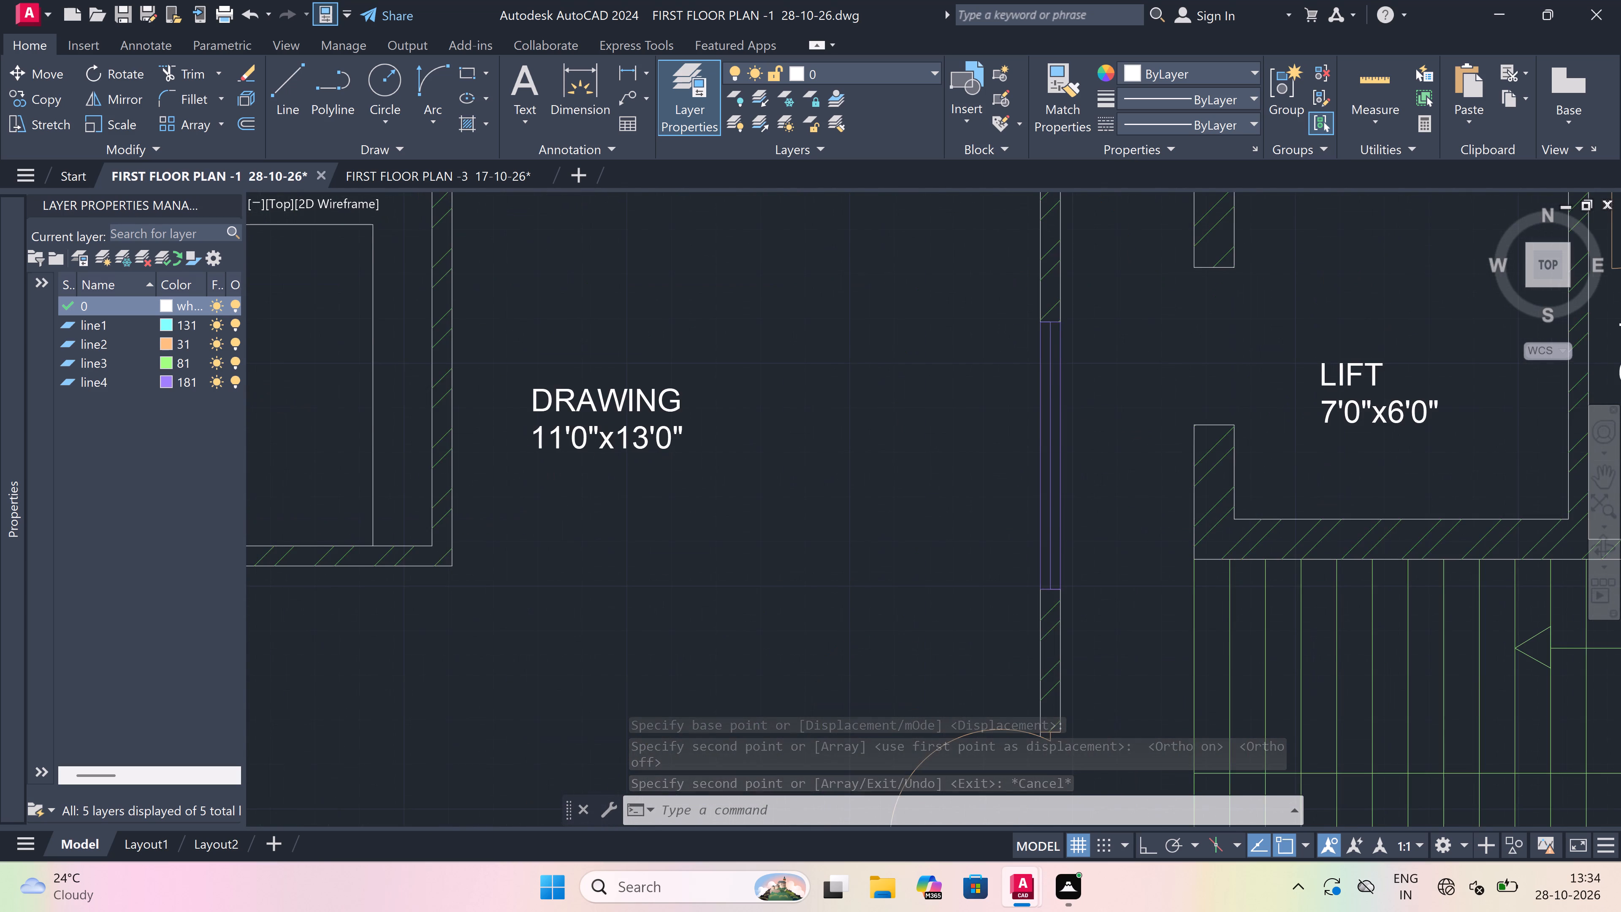
pyautogui.scroll(-1, 678, 472)
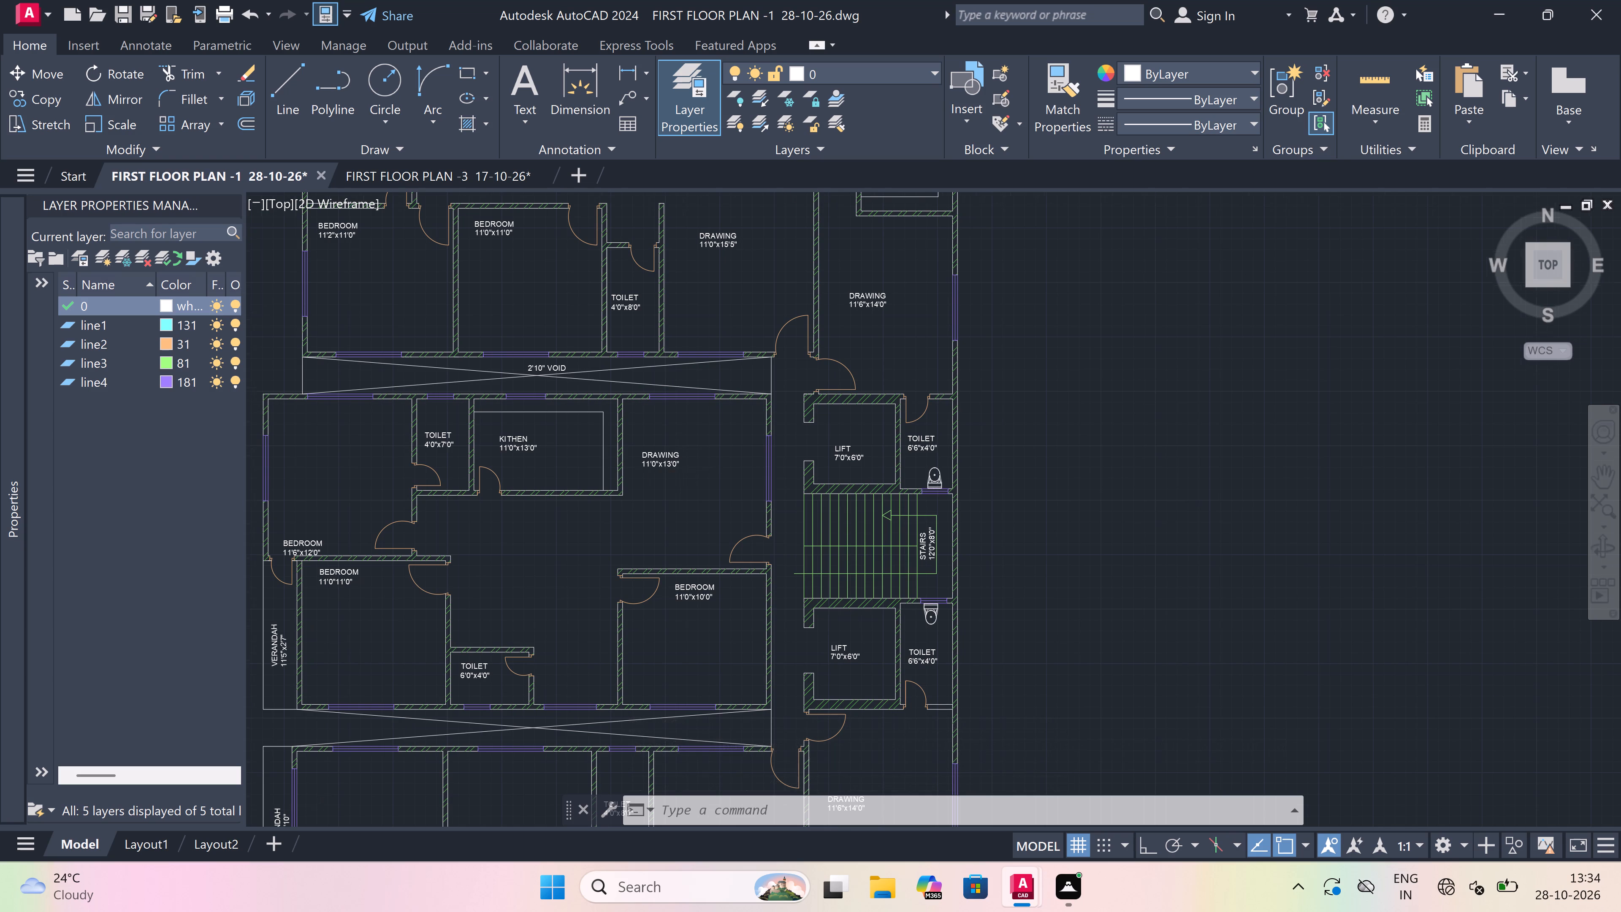
pyautogui.scroll(-2, 678, 472)
pyautogui.scroll(4, 581, 319)
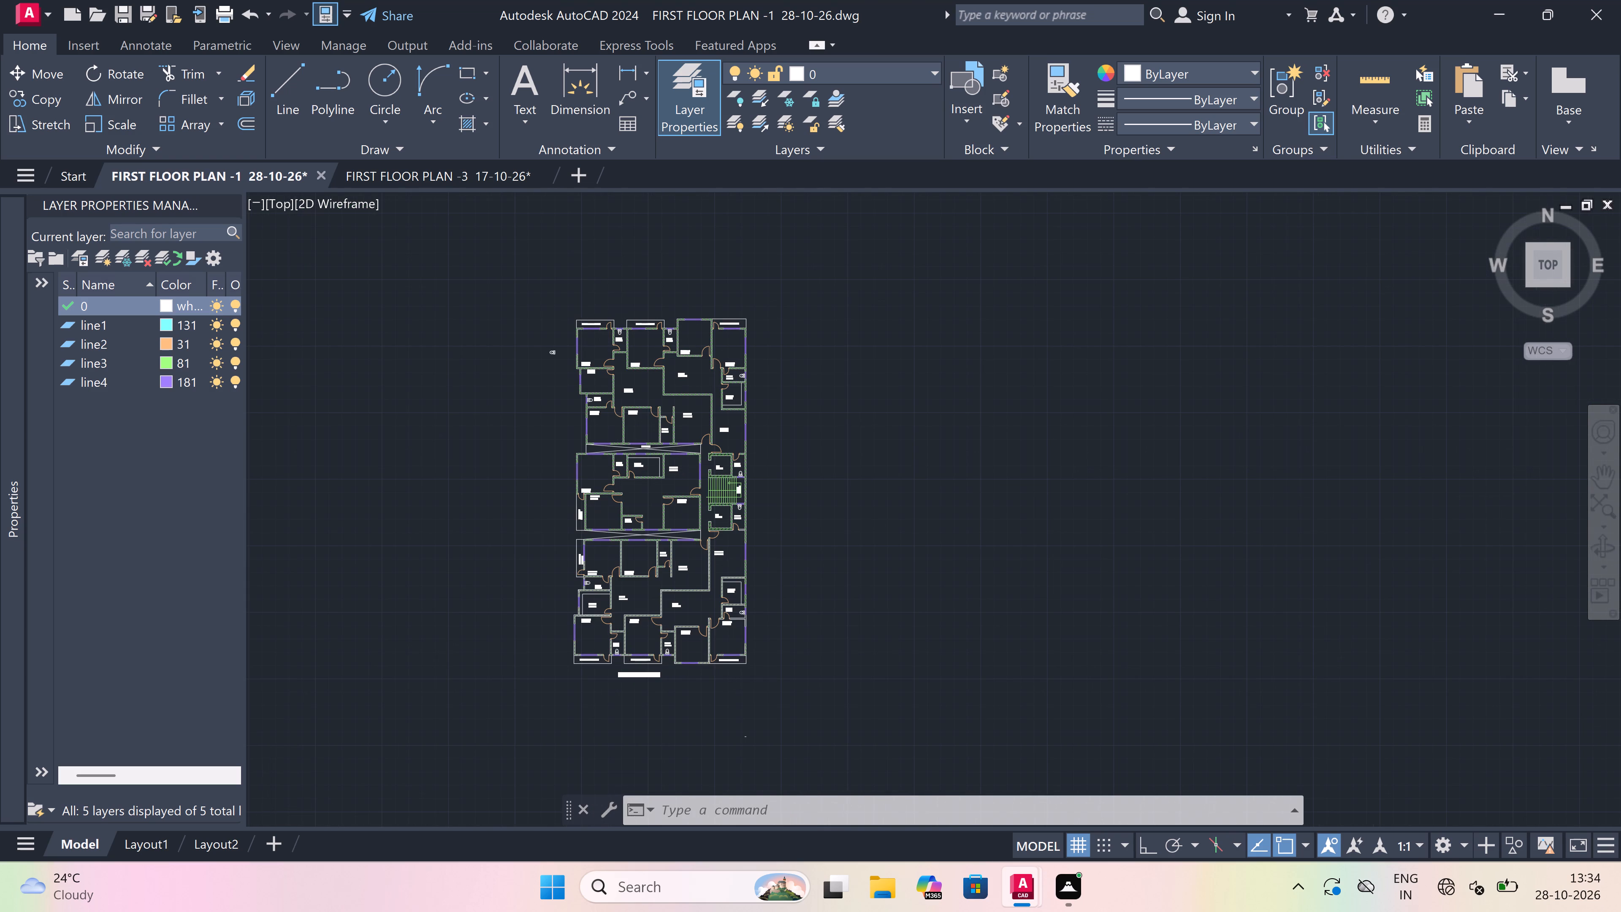
pyautogui.click(440, 442)
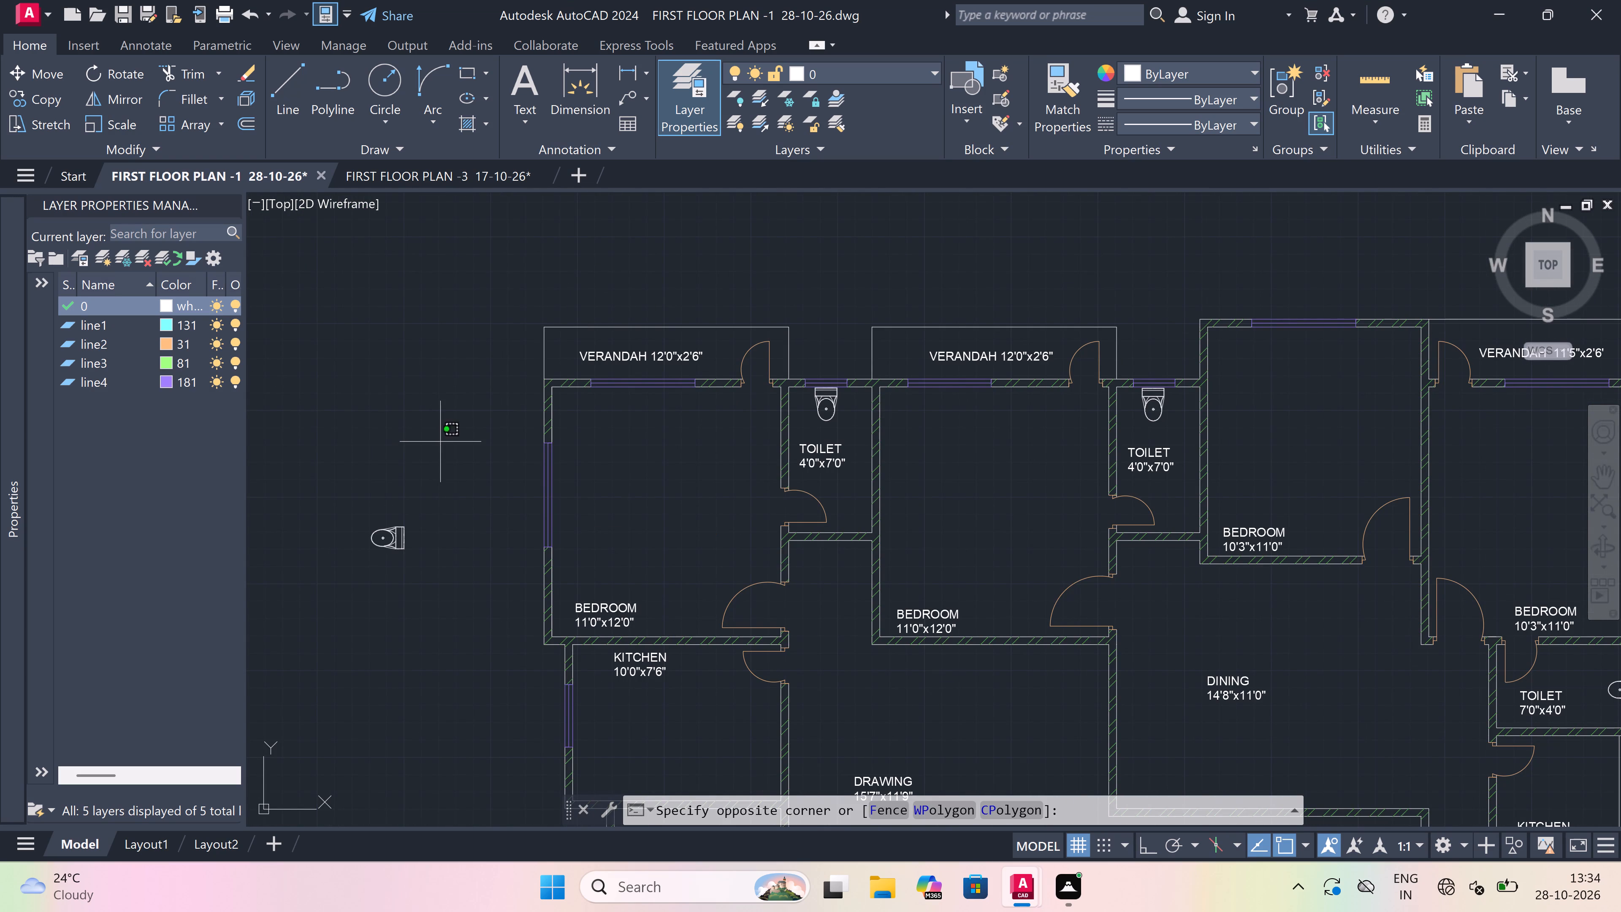
pyautogui.click(316, 635)
pyautogui.press('Delete')
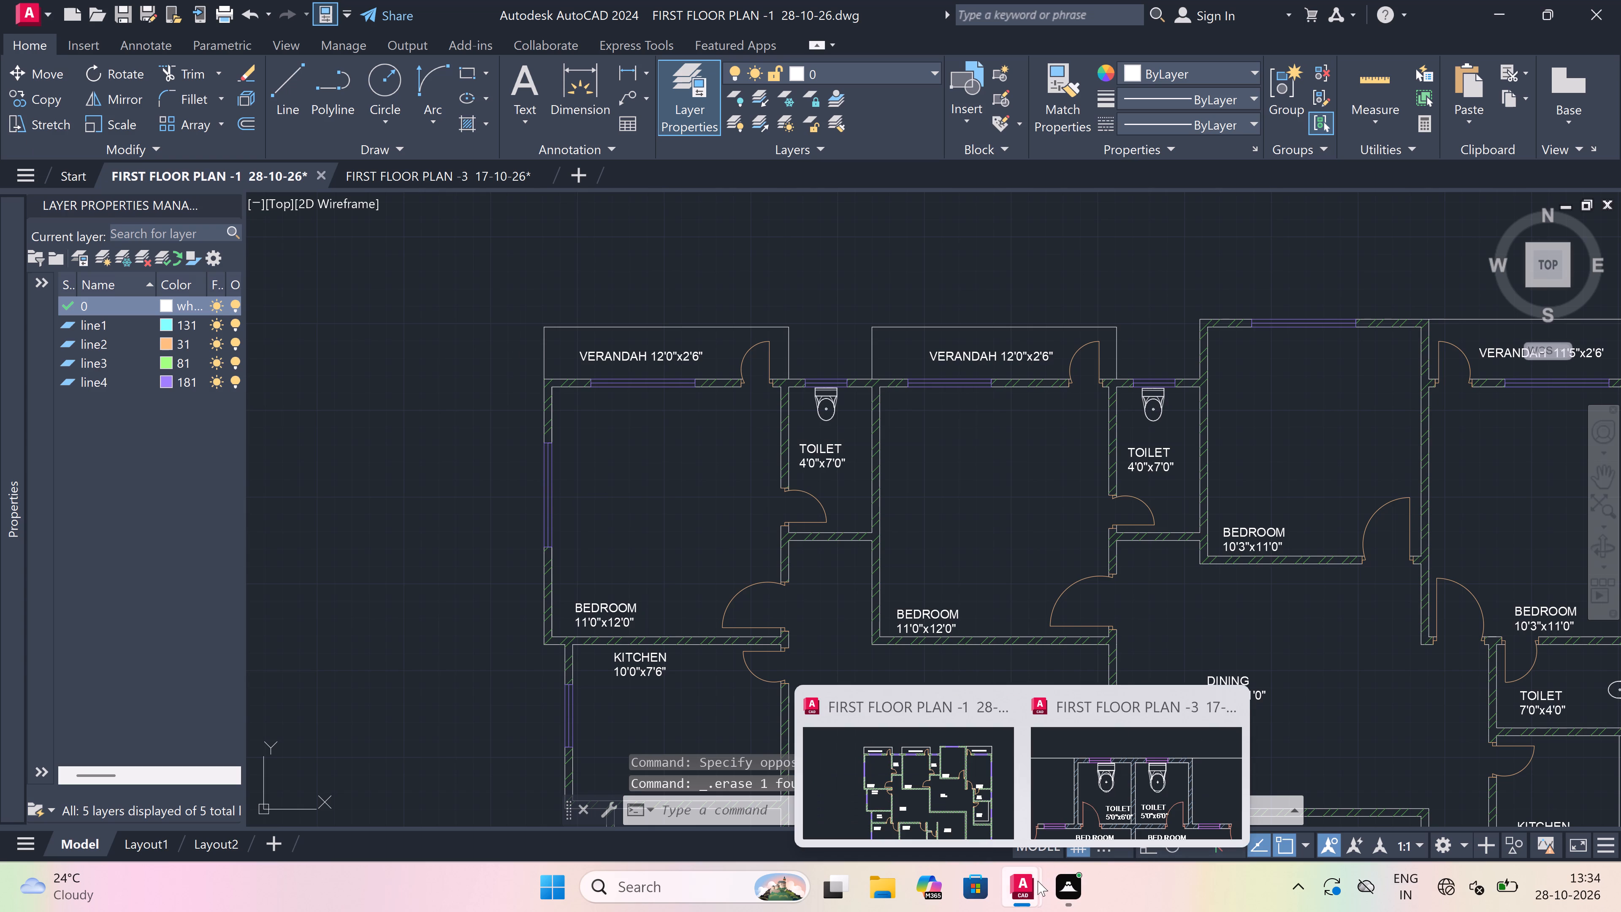
# Switch to FIRST FLOOR PLAN -3 and copy the double bed in the northern row's western BED ROOM 11'0"x12'0" to the clipboard.
pyautogui.moveTo(1122, 803); pyautogui.dragTo(1112, 800)
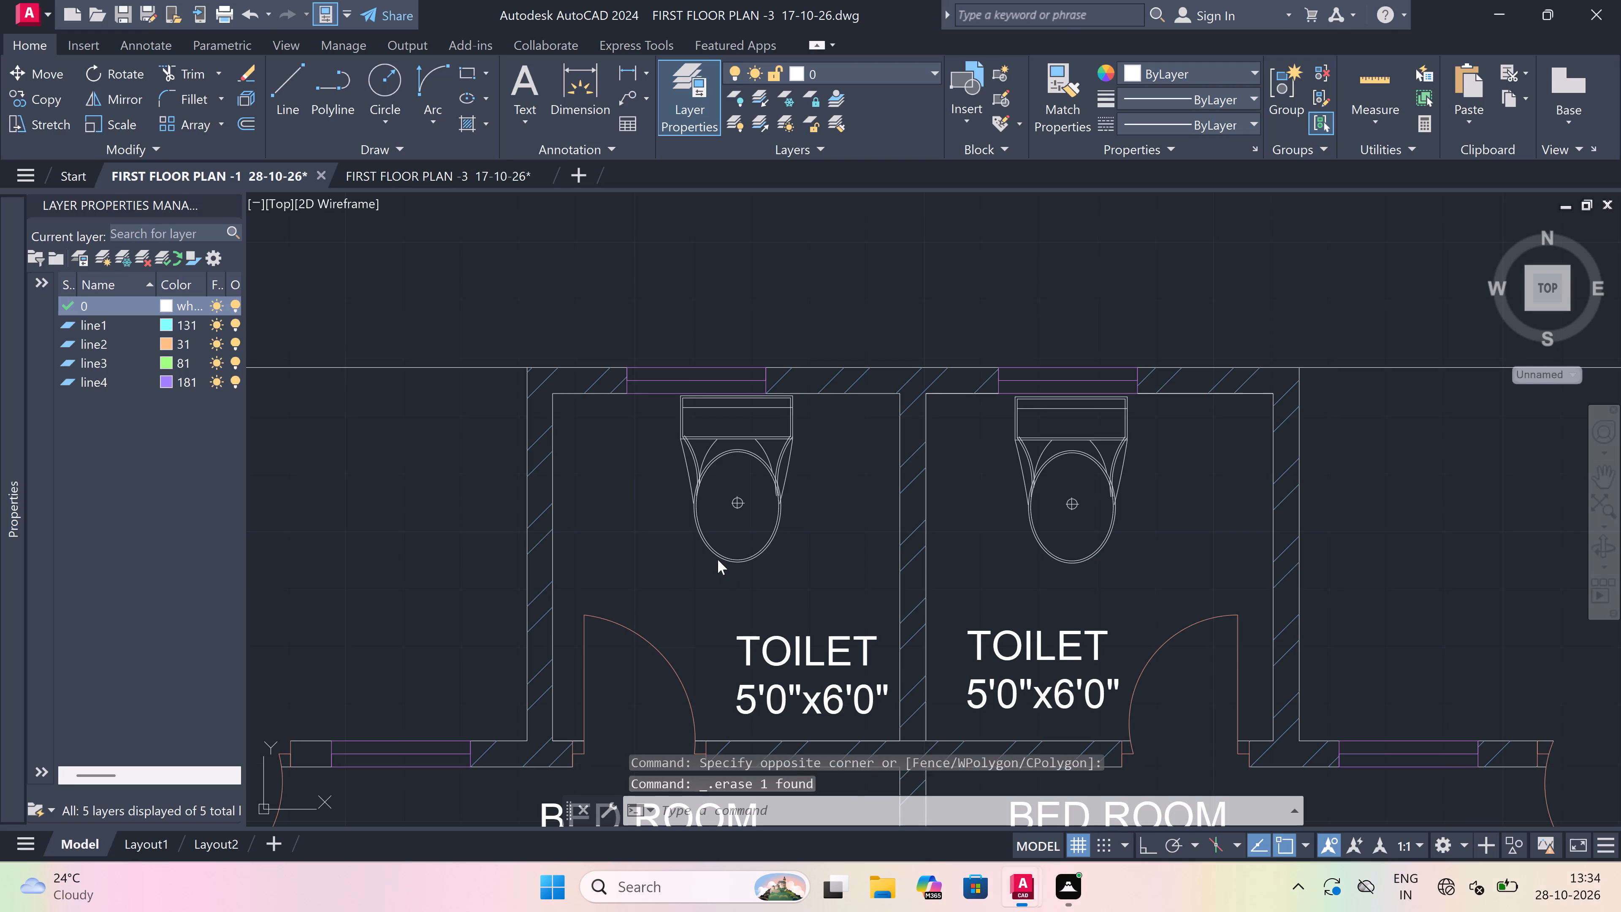
pyautogui.scroll(-7, 723, 453)
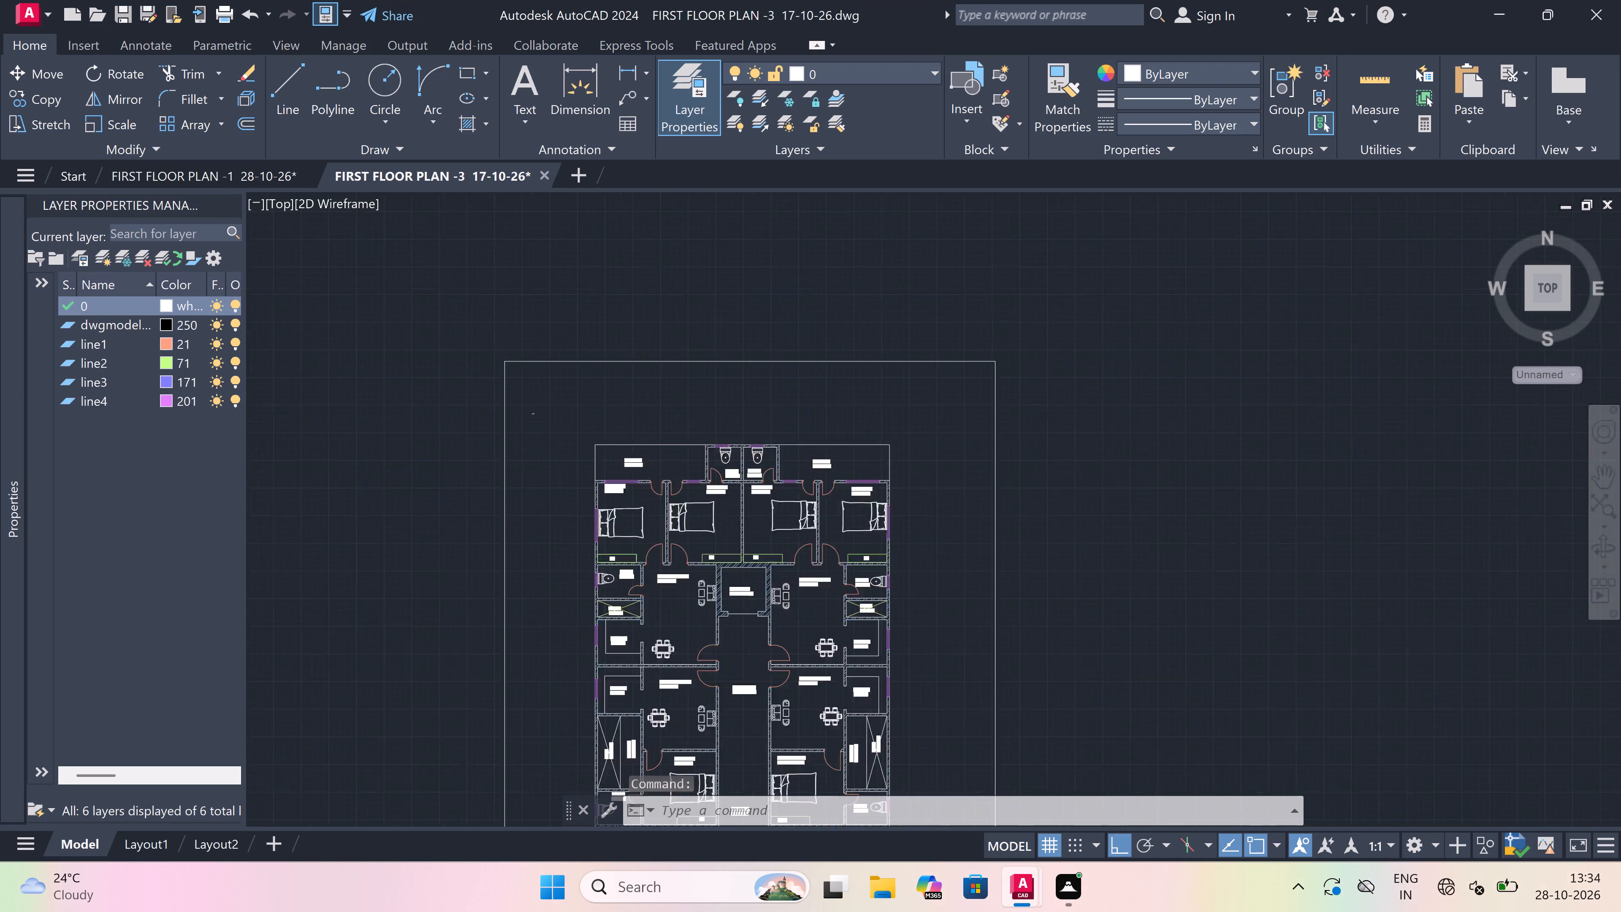
pyautogui.scroll(3, 667, 503)
pyautogui.scroll(3, 659, 462)
pyautogui.scroll(-5, 659, 460)
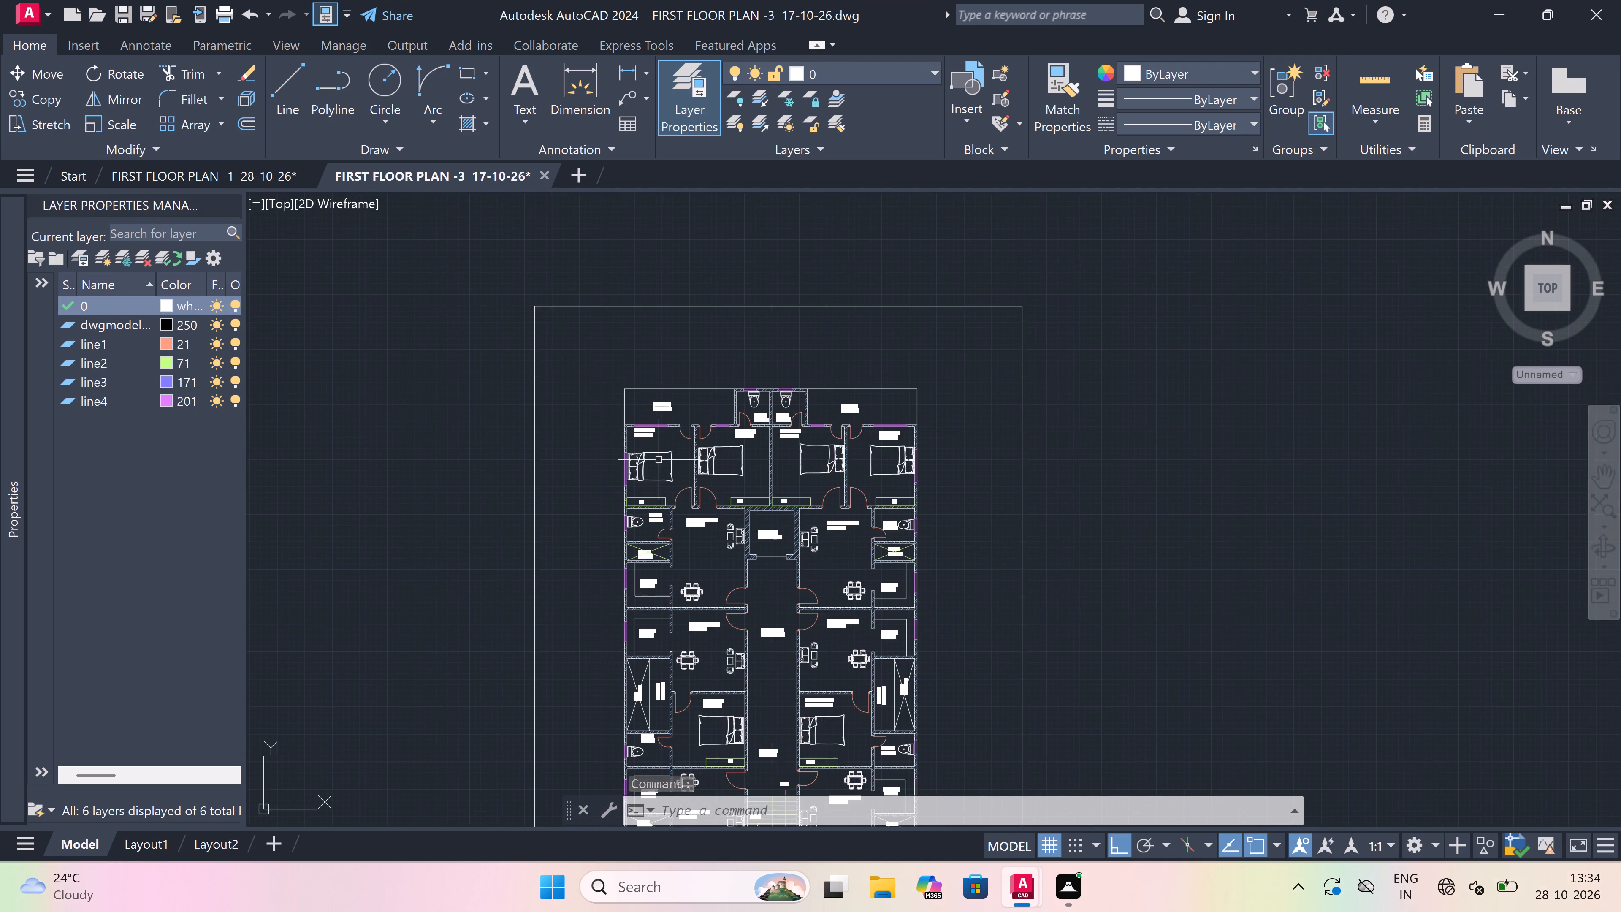
pyautogui.scroll(-3, 659, 460)
pyautogui.scroll(2, 659, 460)
pyautogui.scroll(2, 668, 649)
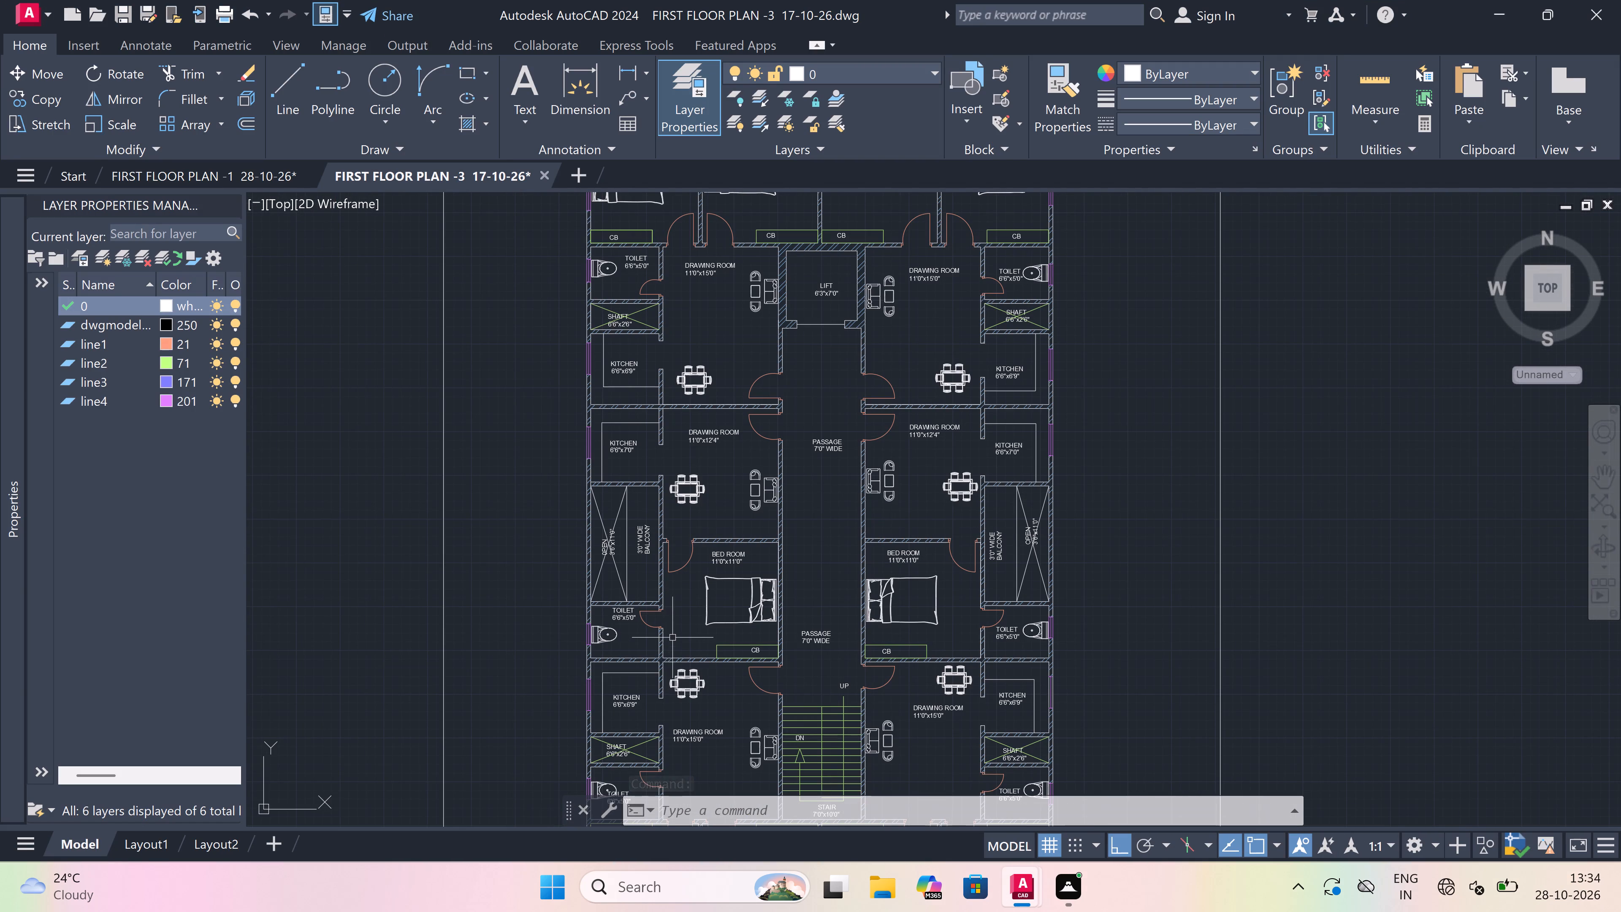
pyautogui.scroll(-1, 675, 630)
pyautogui.scroll(3, 604, 307)
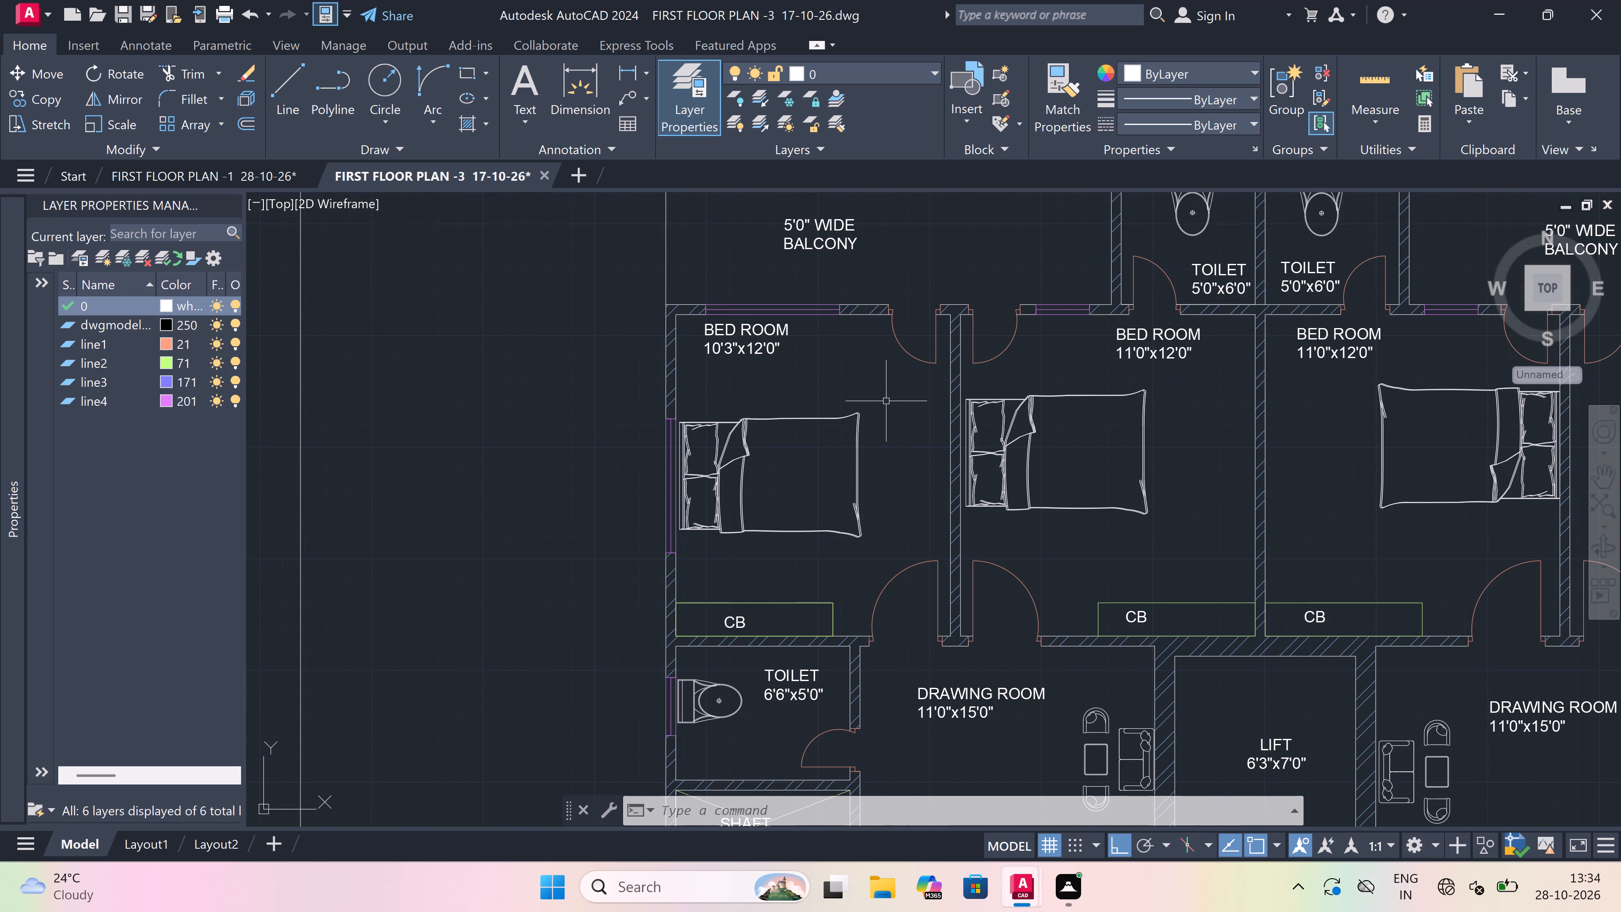
pyautogui.scroll(-2, 866, 398)
pyautogui.scroll(3, 1037, 405)
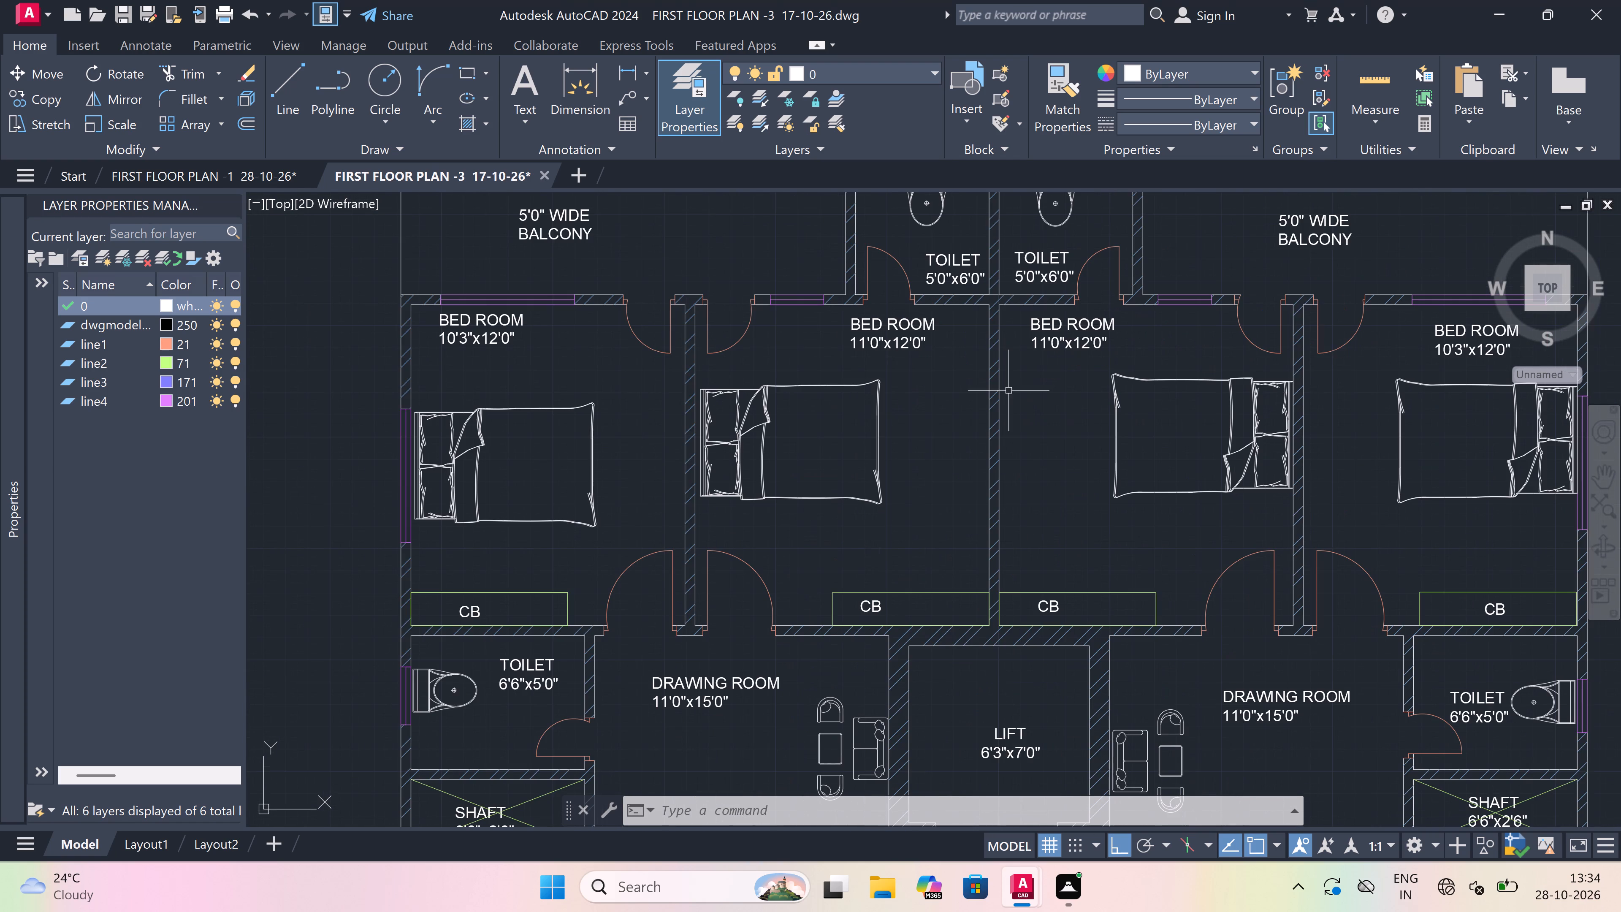
pyautogui.scroll(2, 859, 352)
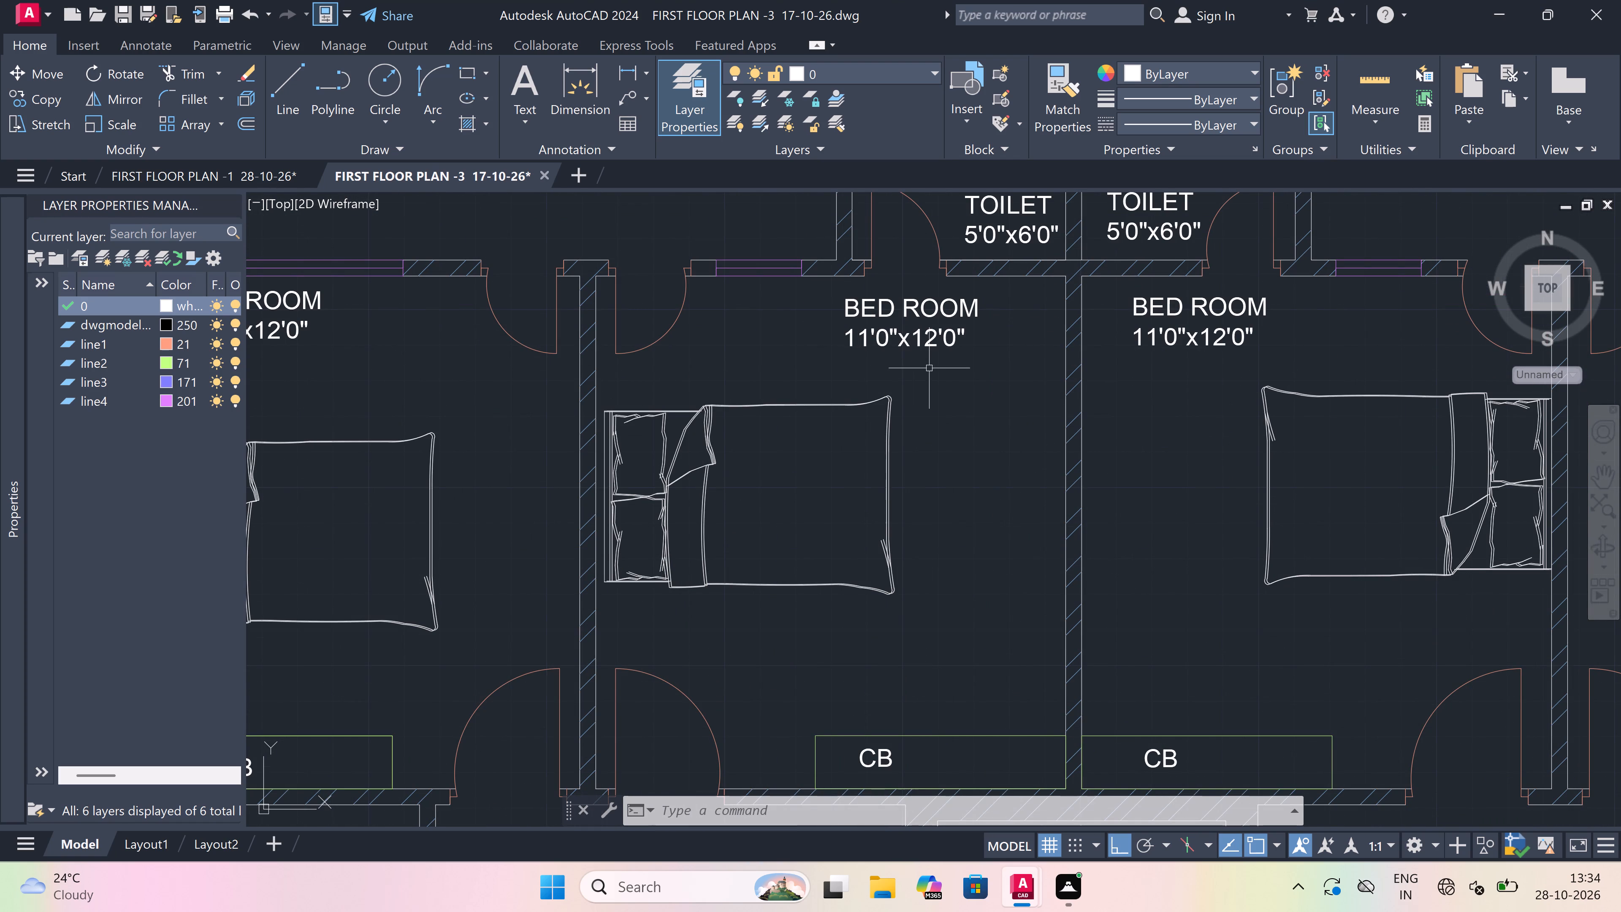
pyautogui.moveTo(929, 367); pyautogui.dragTo(924, 366)
pyautogui.scroll(2, 613, 632)
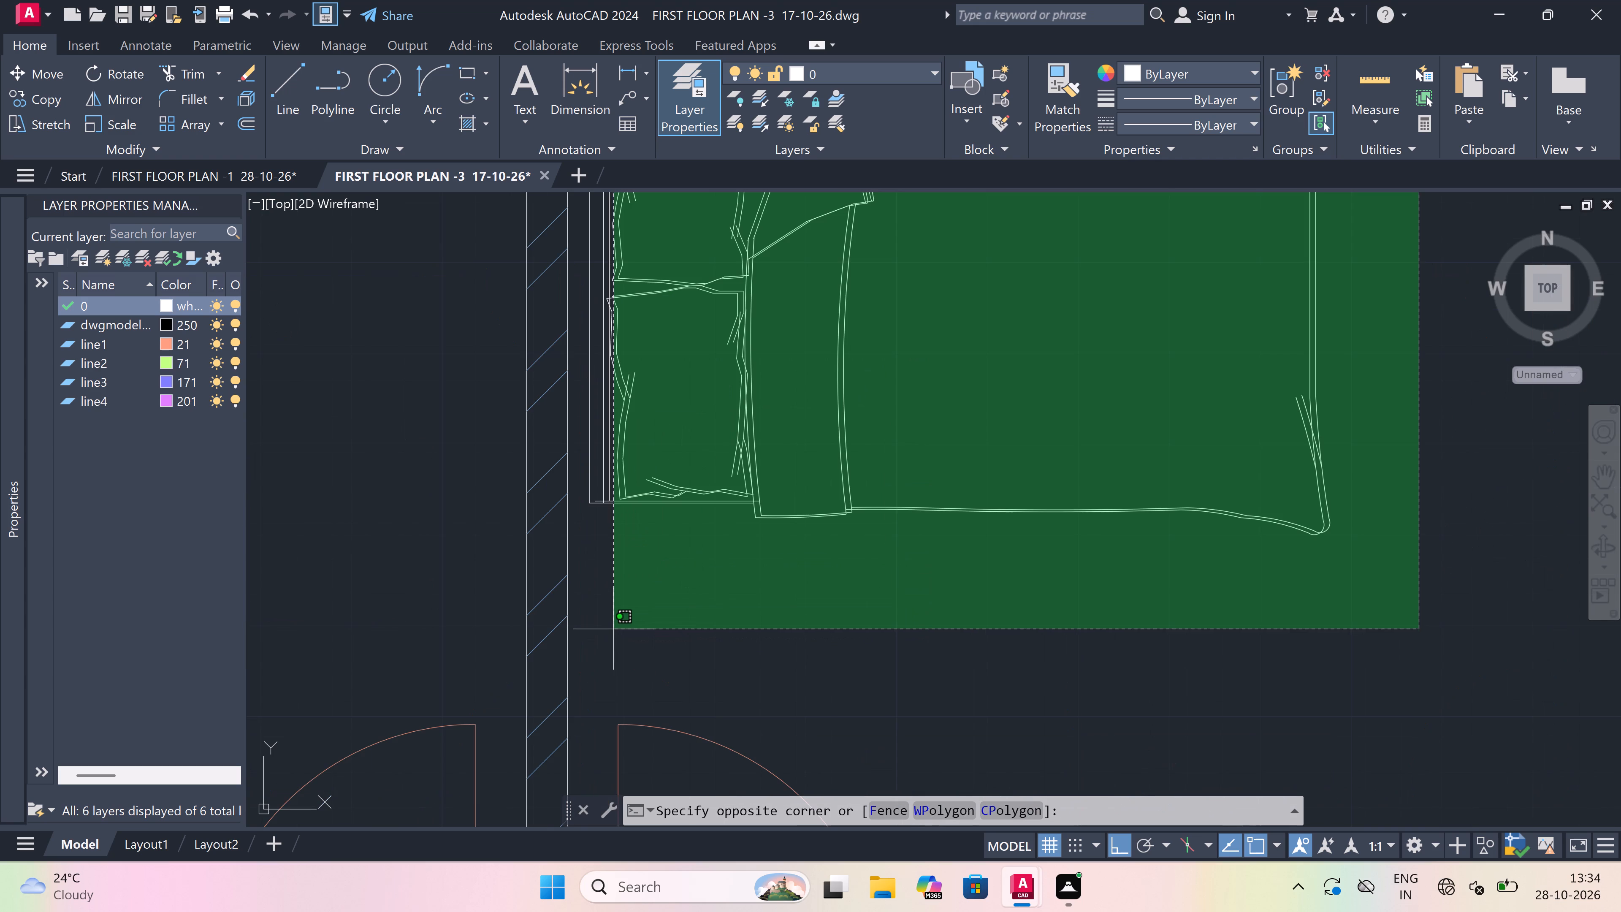
pyautogui.click(580, 588)
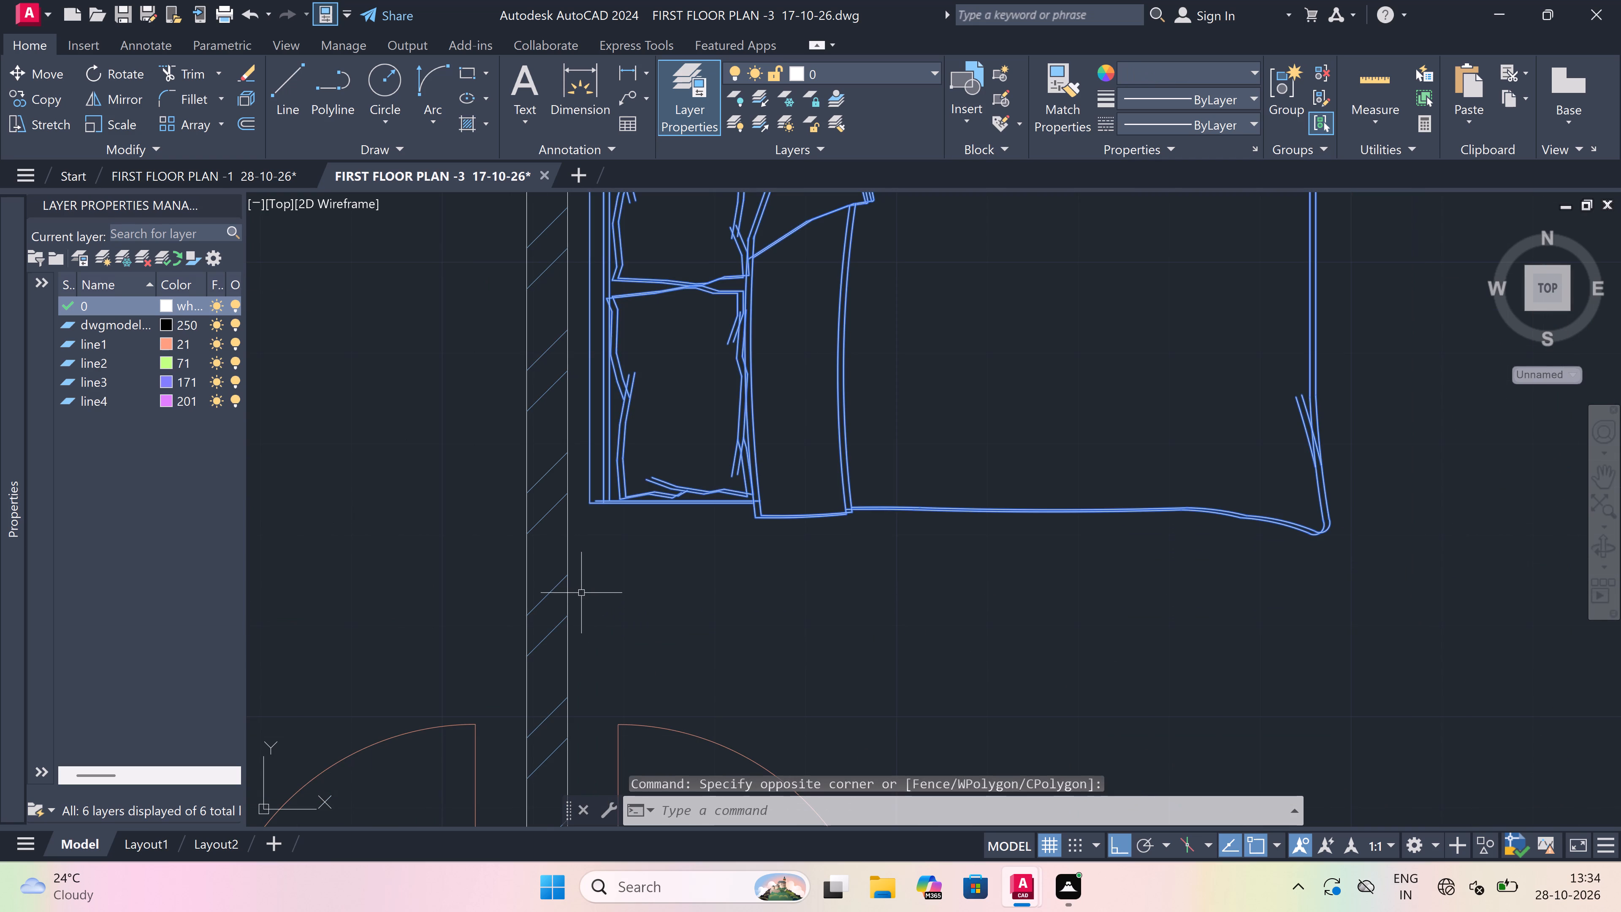
pyautogui.hotkey('ctrl', 'c')
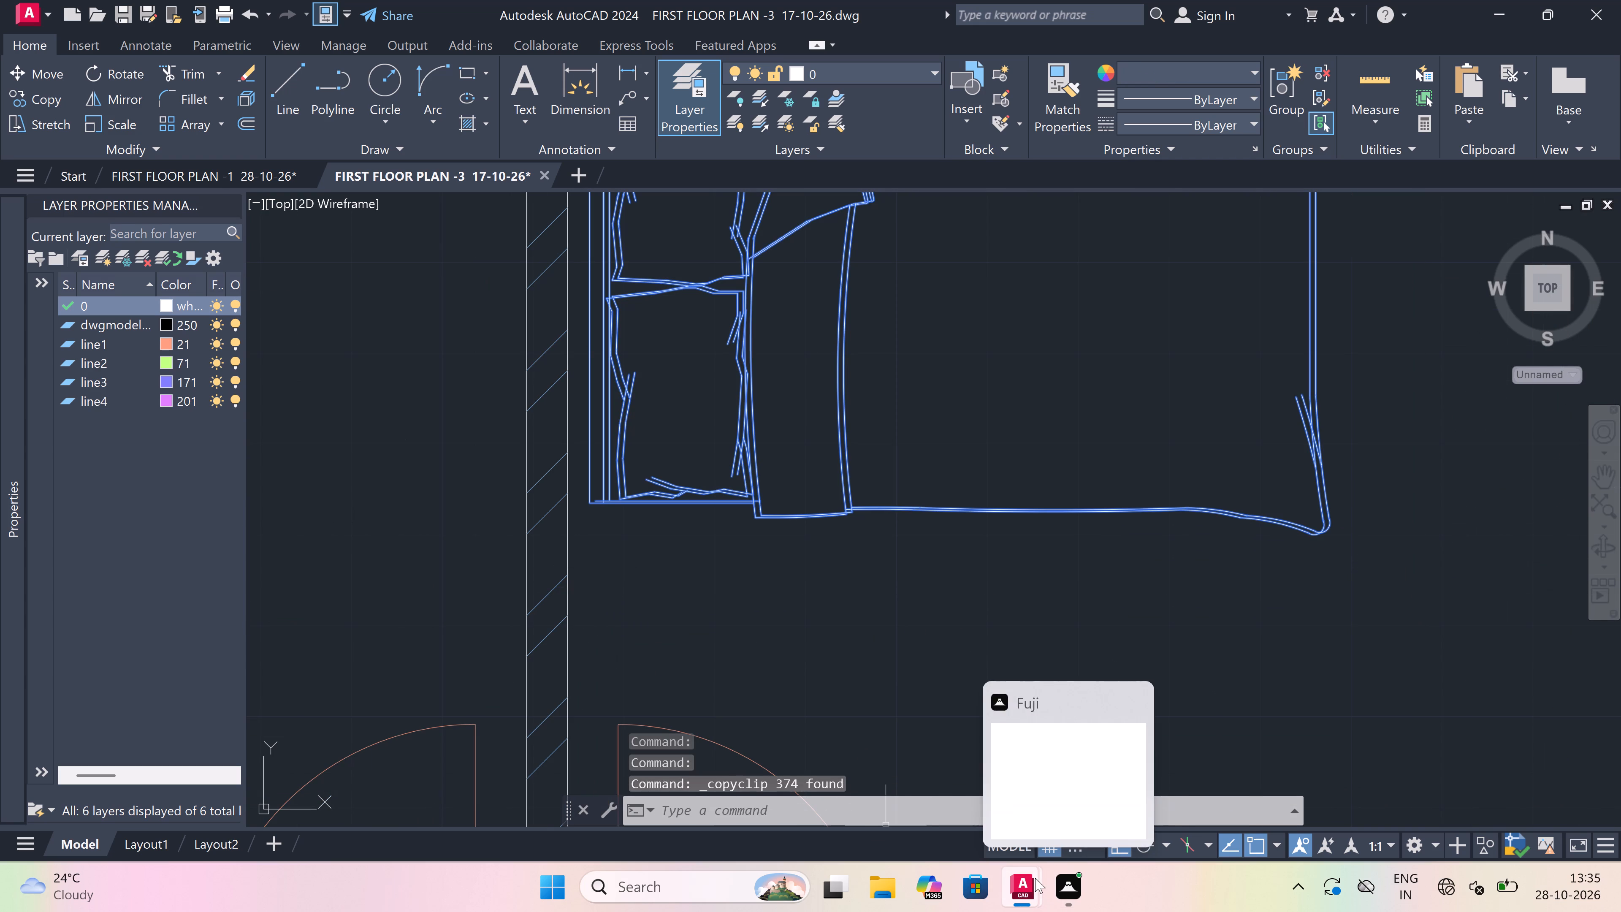
# Paste the bed into FIRST FLOOR PLAN -1 with its headboard at the west window wall of the northwestern BEDROOM 11'0"x12'0".
pyautogui.click(941, 788)
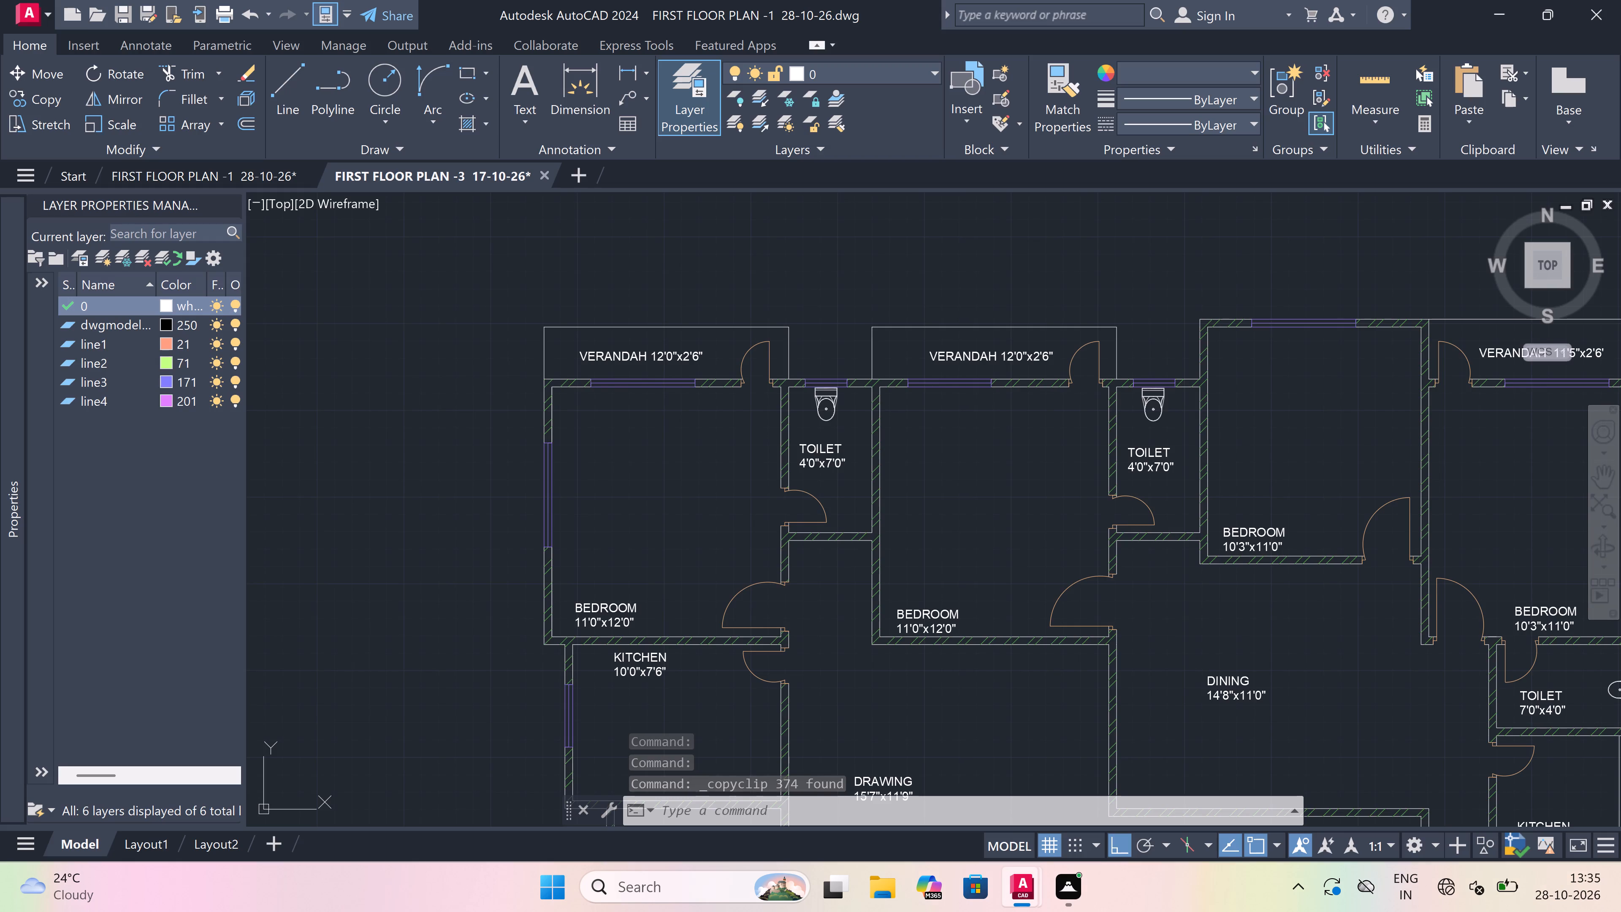
pyautogui.hotkey('ctrl', 'v')
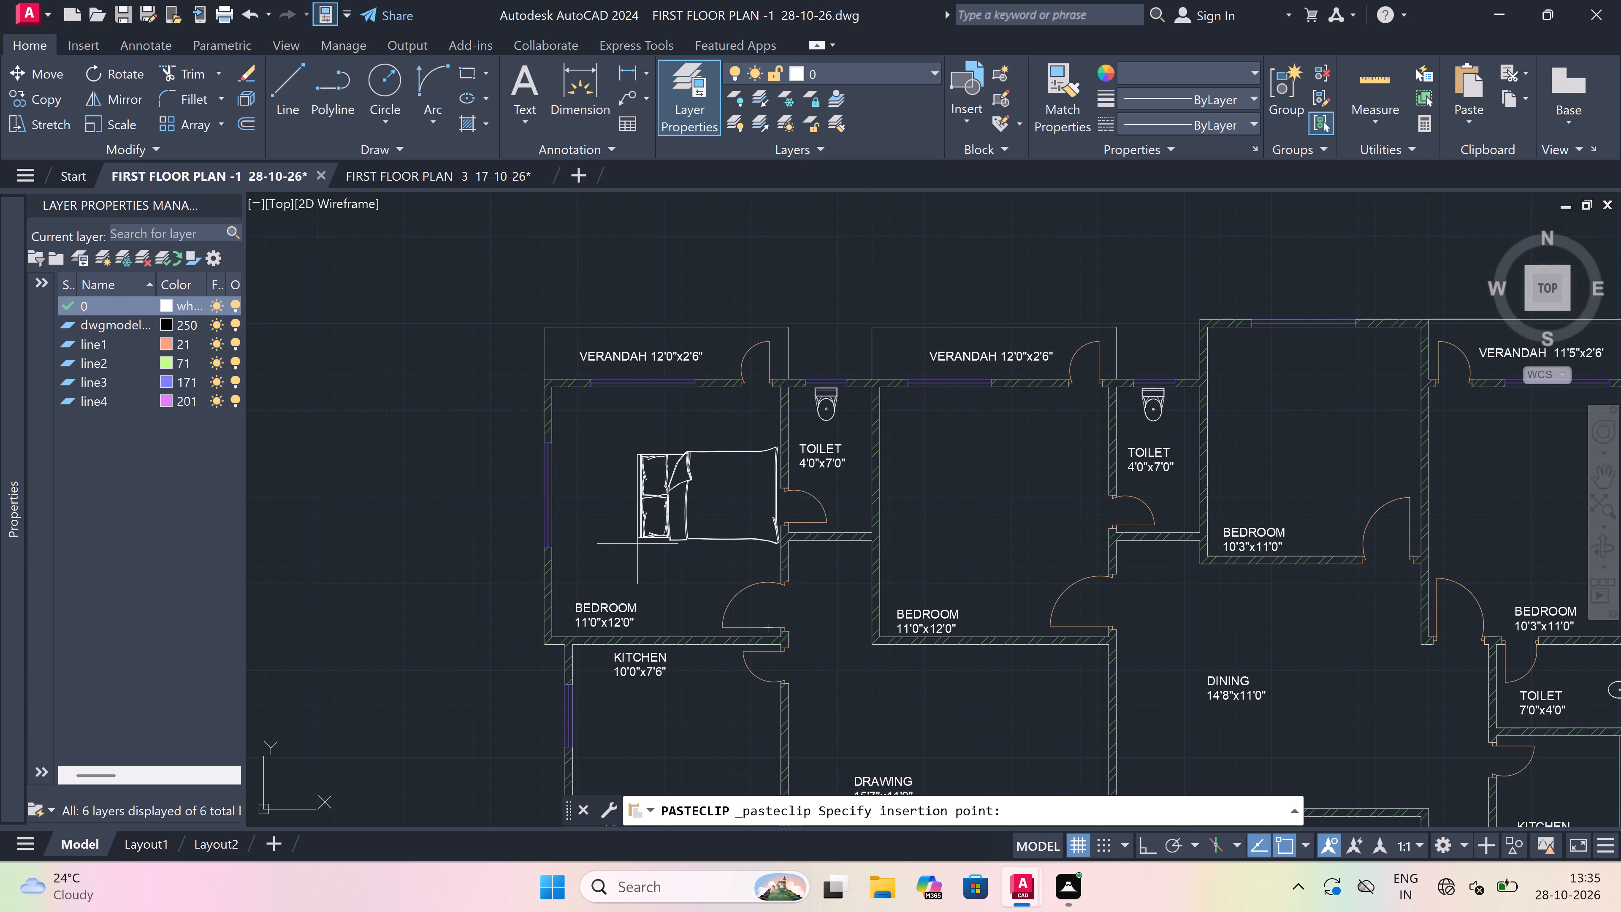
pyautogui.scroll(-1, 637, 543)
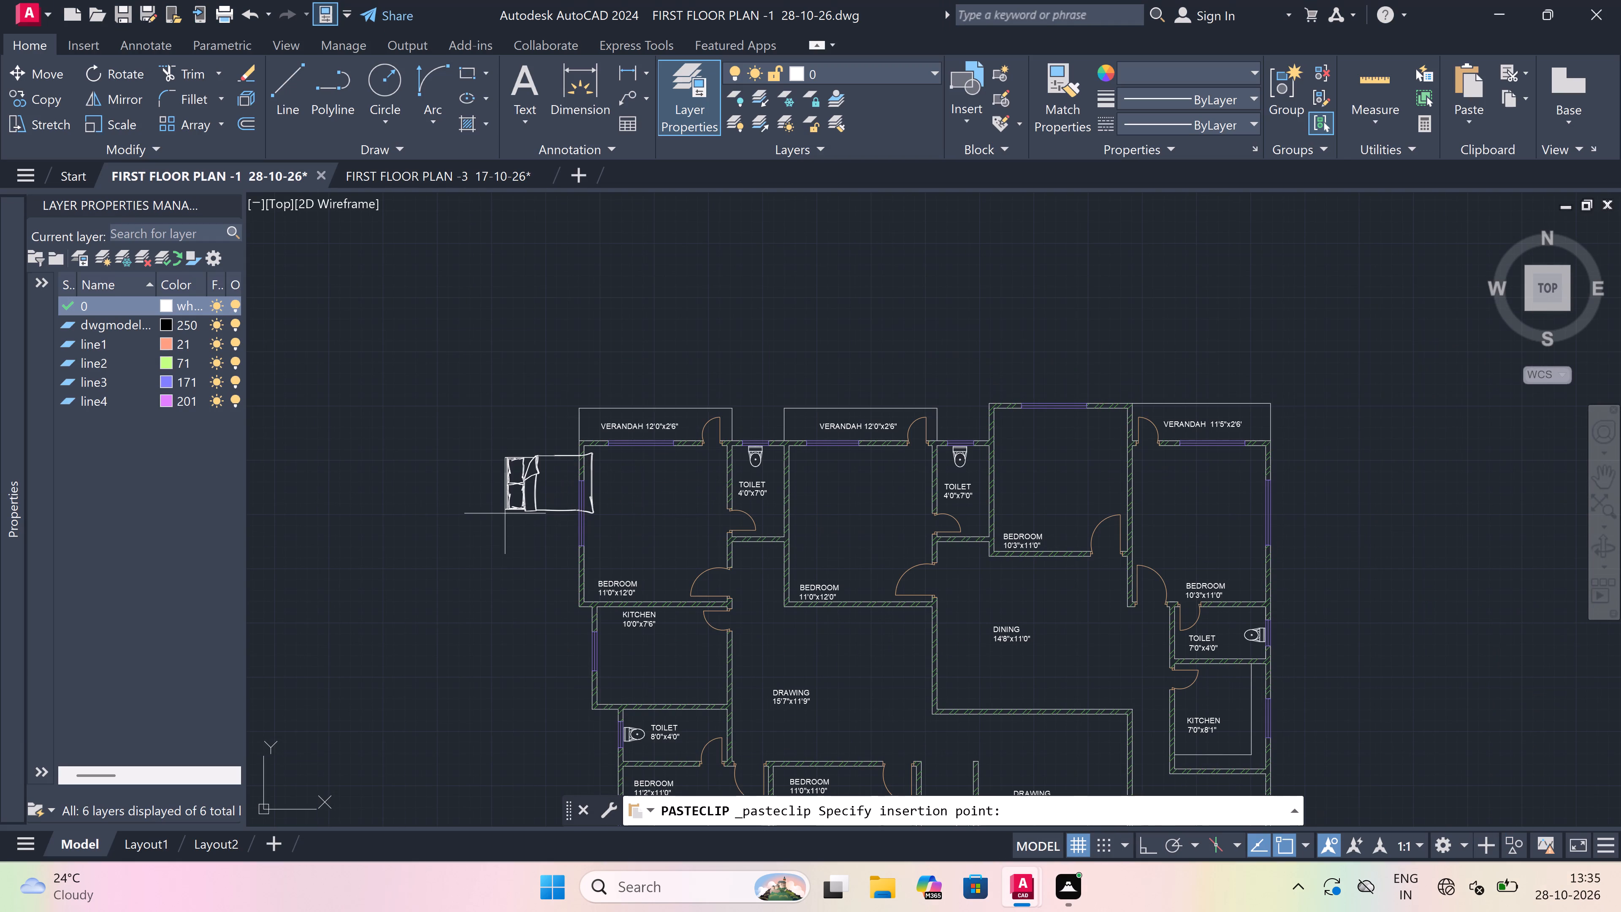
pyautogui.scroll(2, 550, 528)
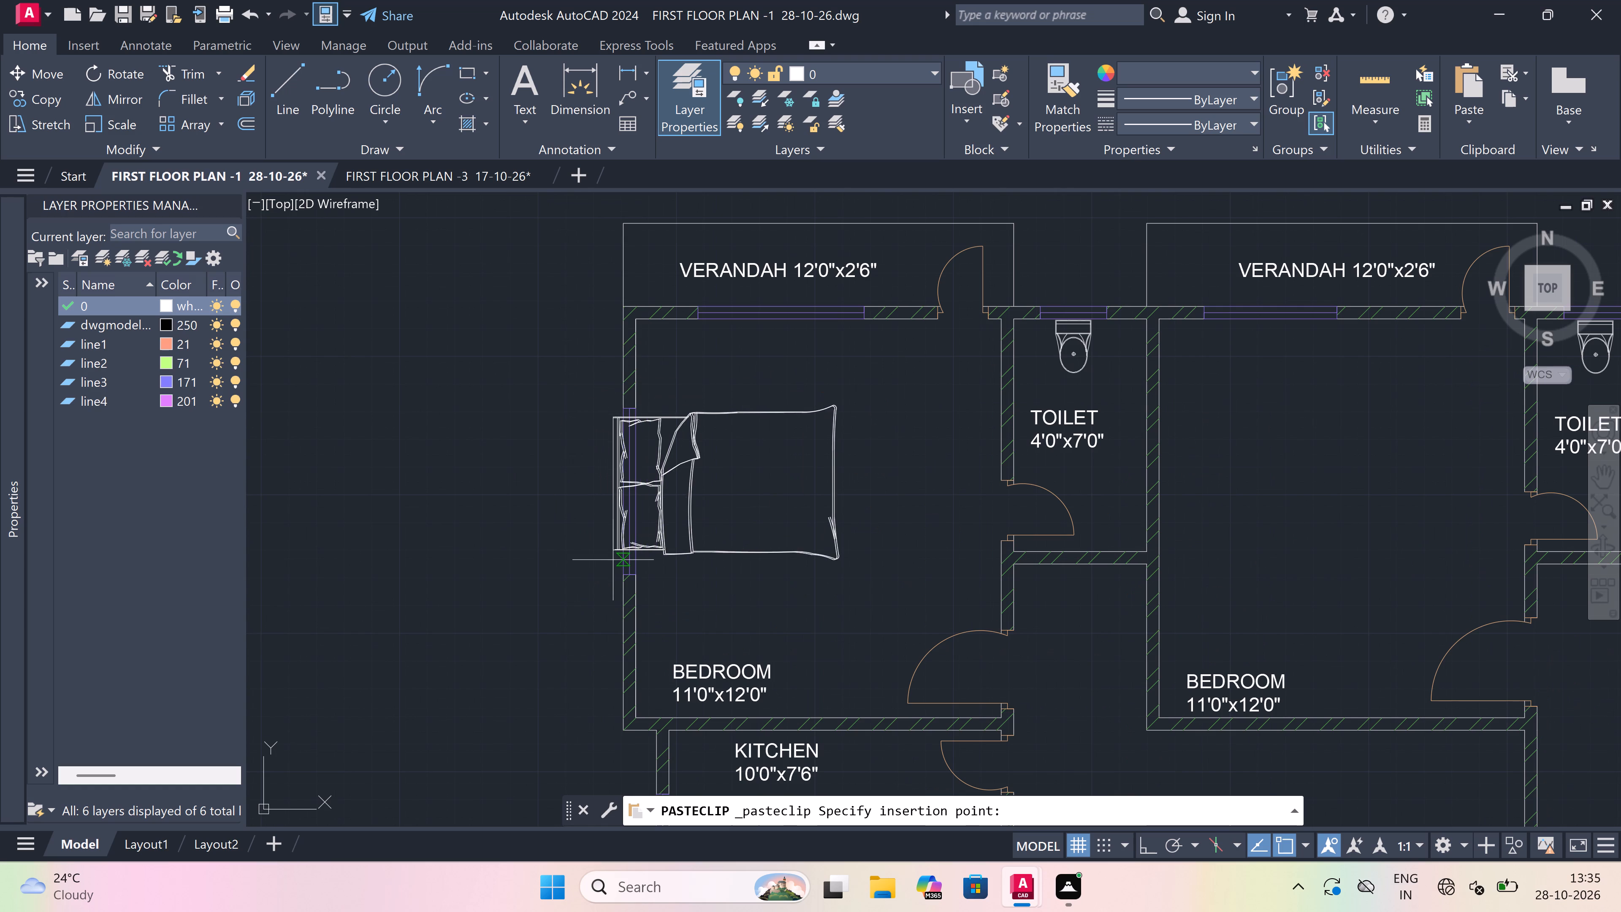
pyautogui.scroll(3, 642, 564)
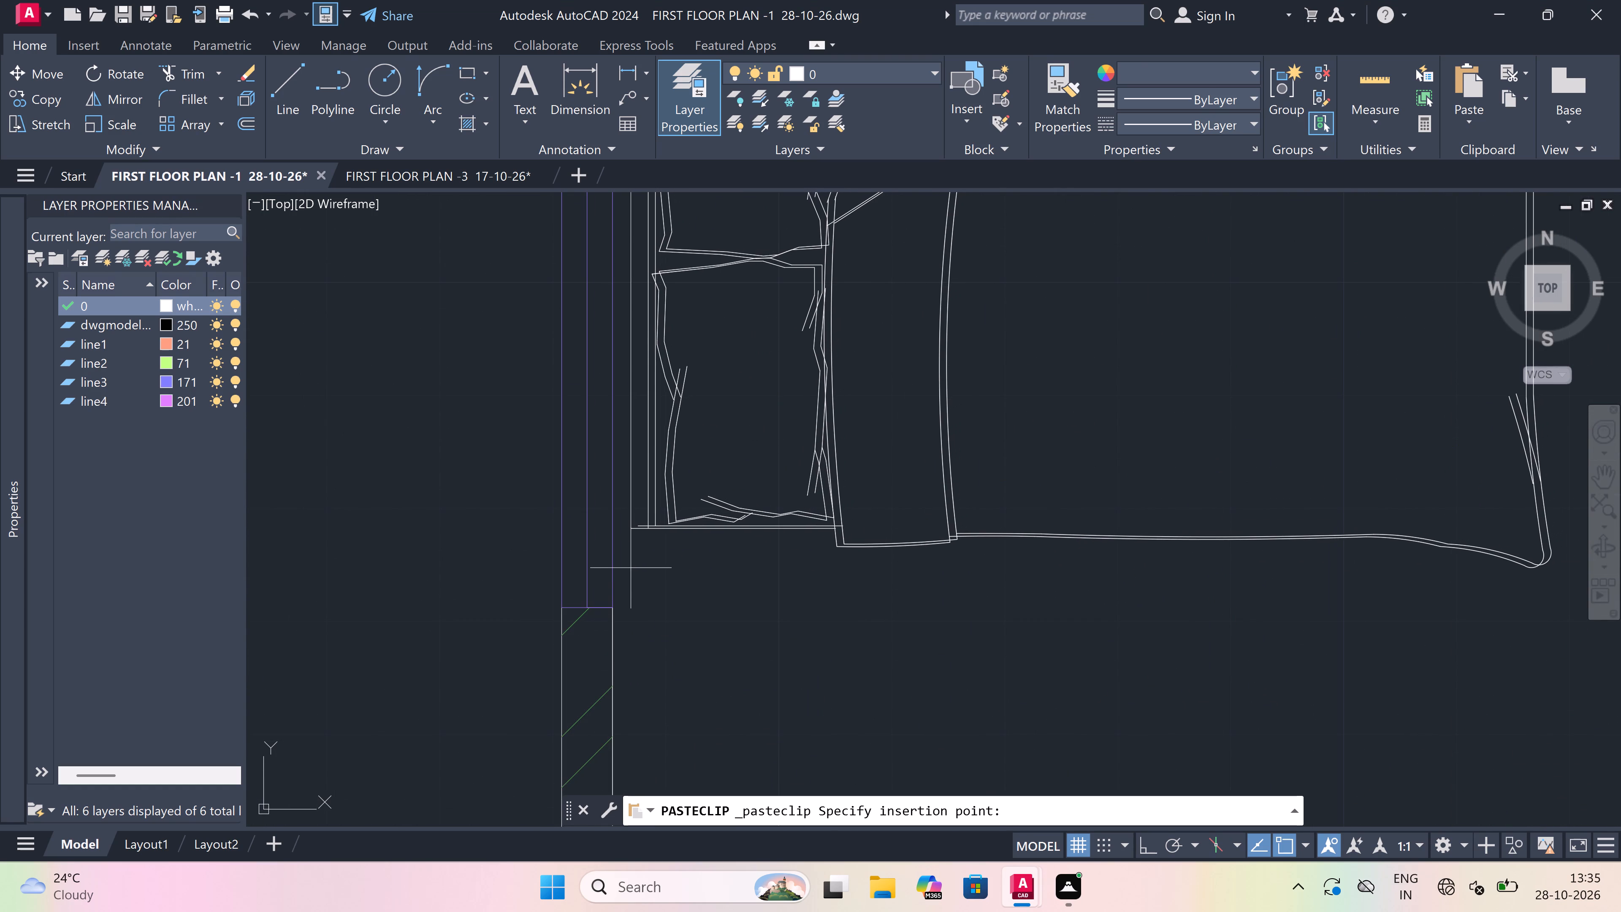
pyautogui.click(629, 568)
pyautogui.scroll(-4, 629, 568)
pyautogui.scroll(2, 699, 508)
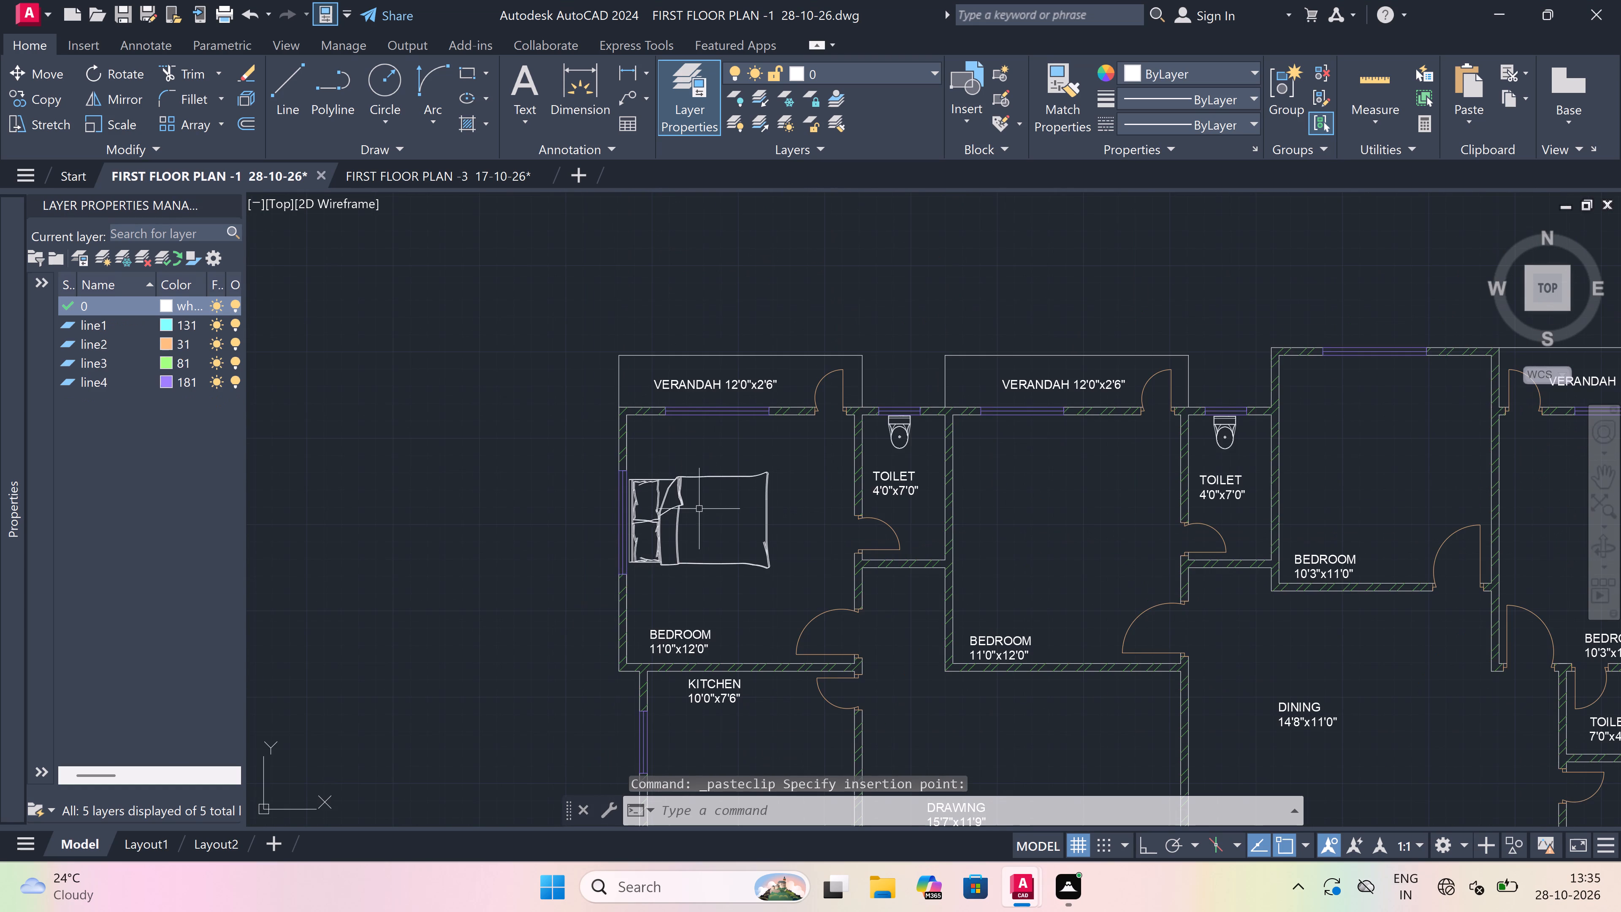
# Copy the pasted bed to the empty area outside the plan, west of the northwestern BEDROOM 11'0"x12'0", and finish copying.
pyautogui.scroll(1, 699, 507)
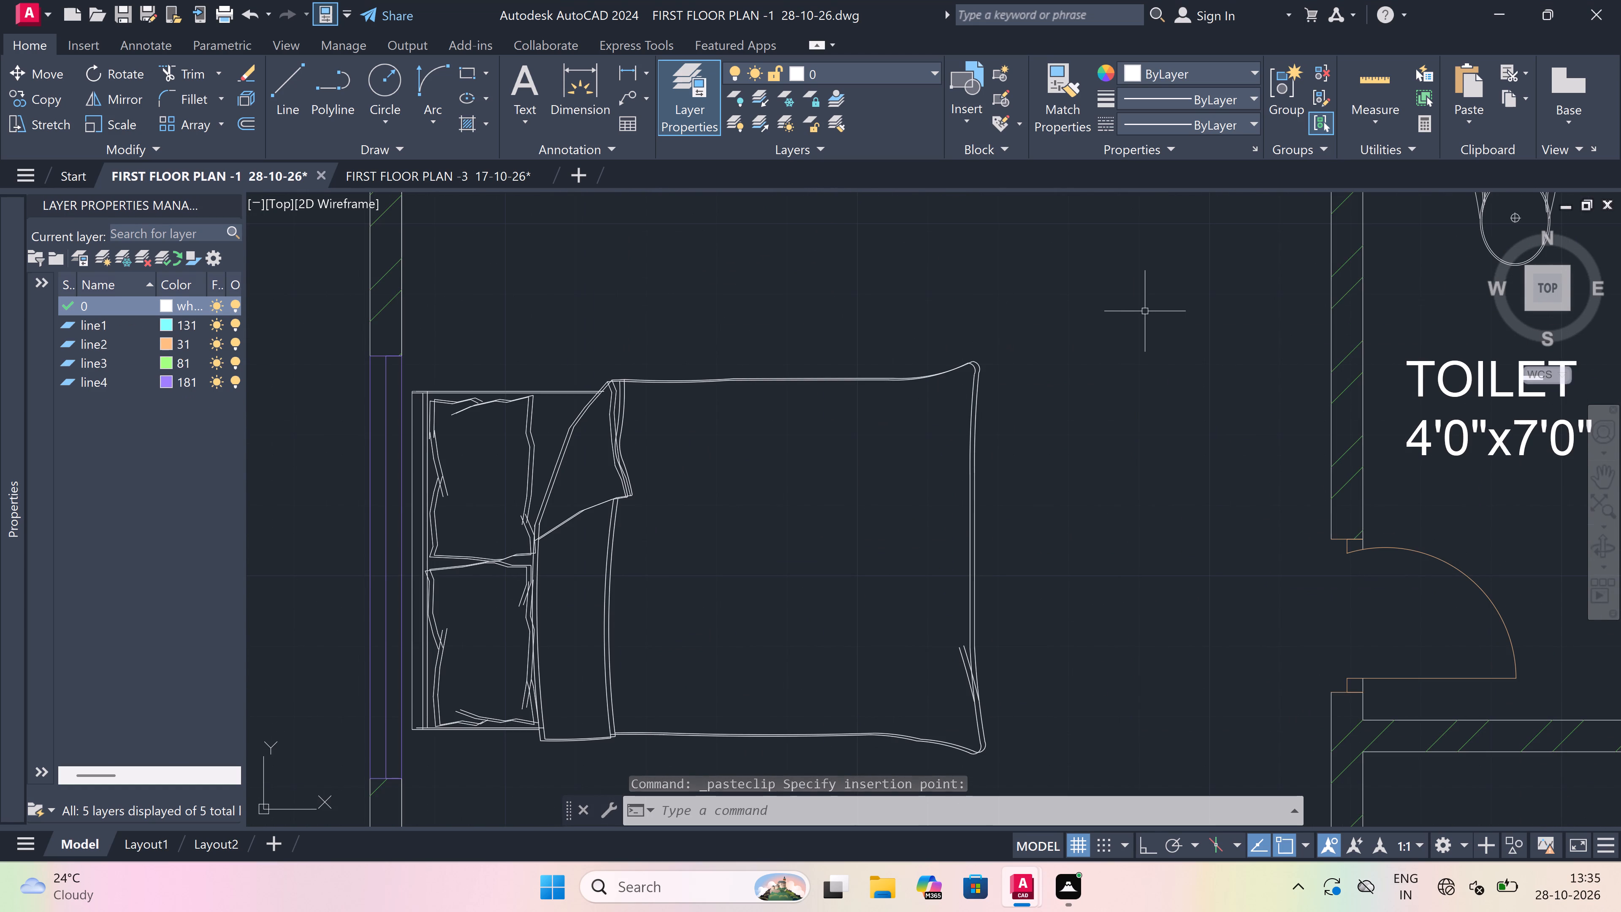
pyautogui.moveTo(1084, 310); pyautogui.dragTo(1072, 323)
pyautogui.scroll(-2, 466, 703)
pyautogui.scroll(3, 454, 756)
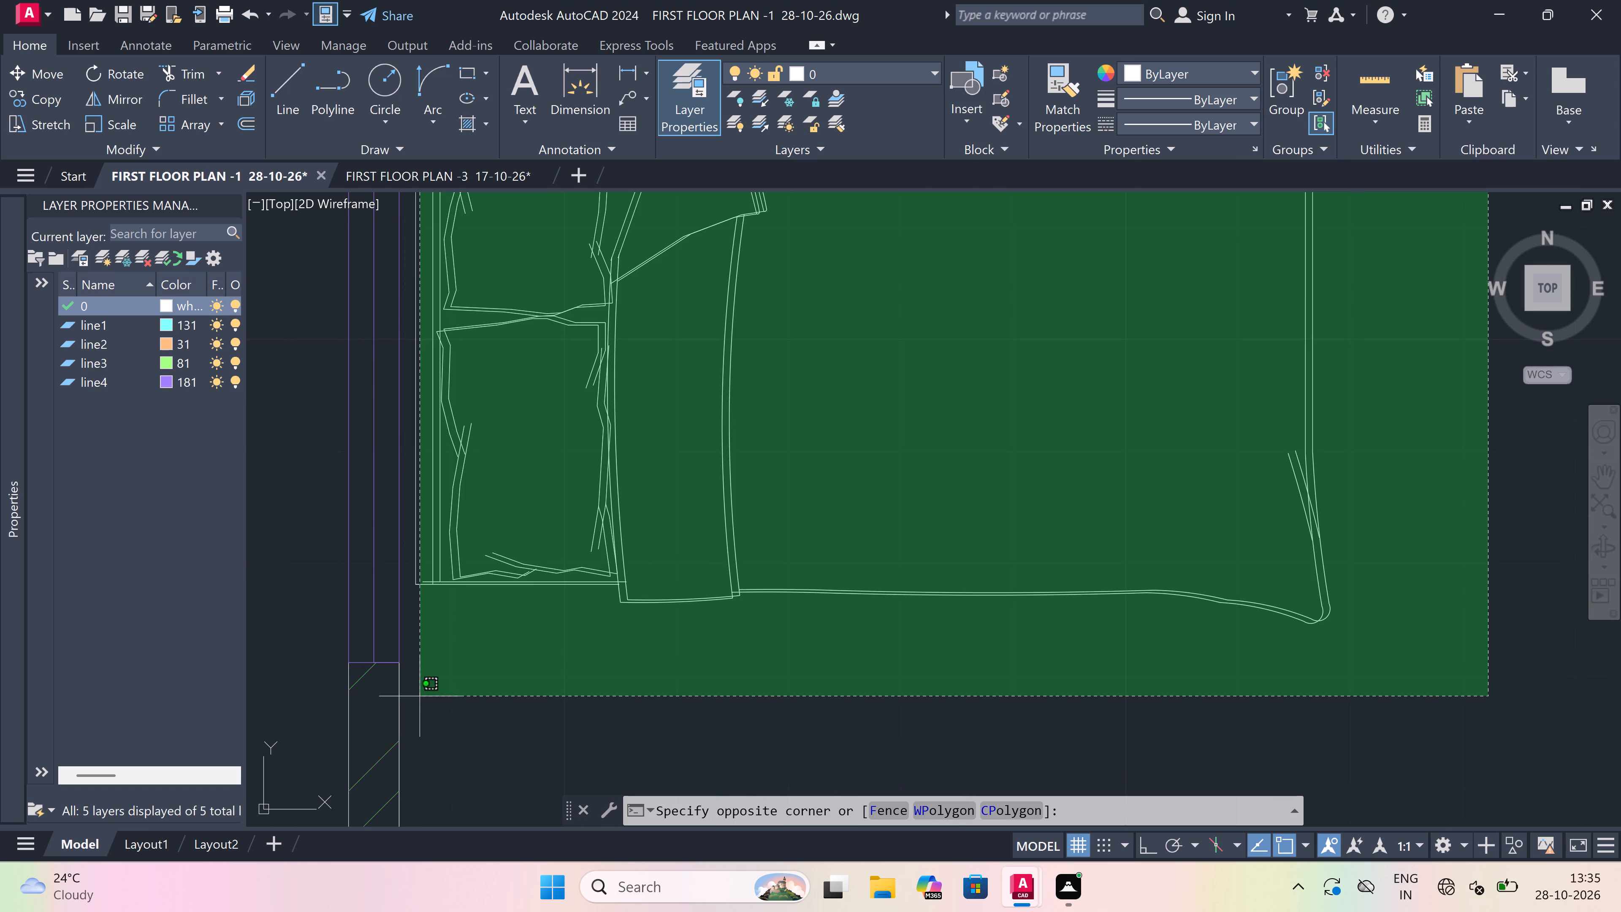
pyautogui.click(411, 676)
pyautogui.scroll(-3, 411, 676)
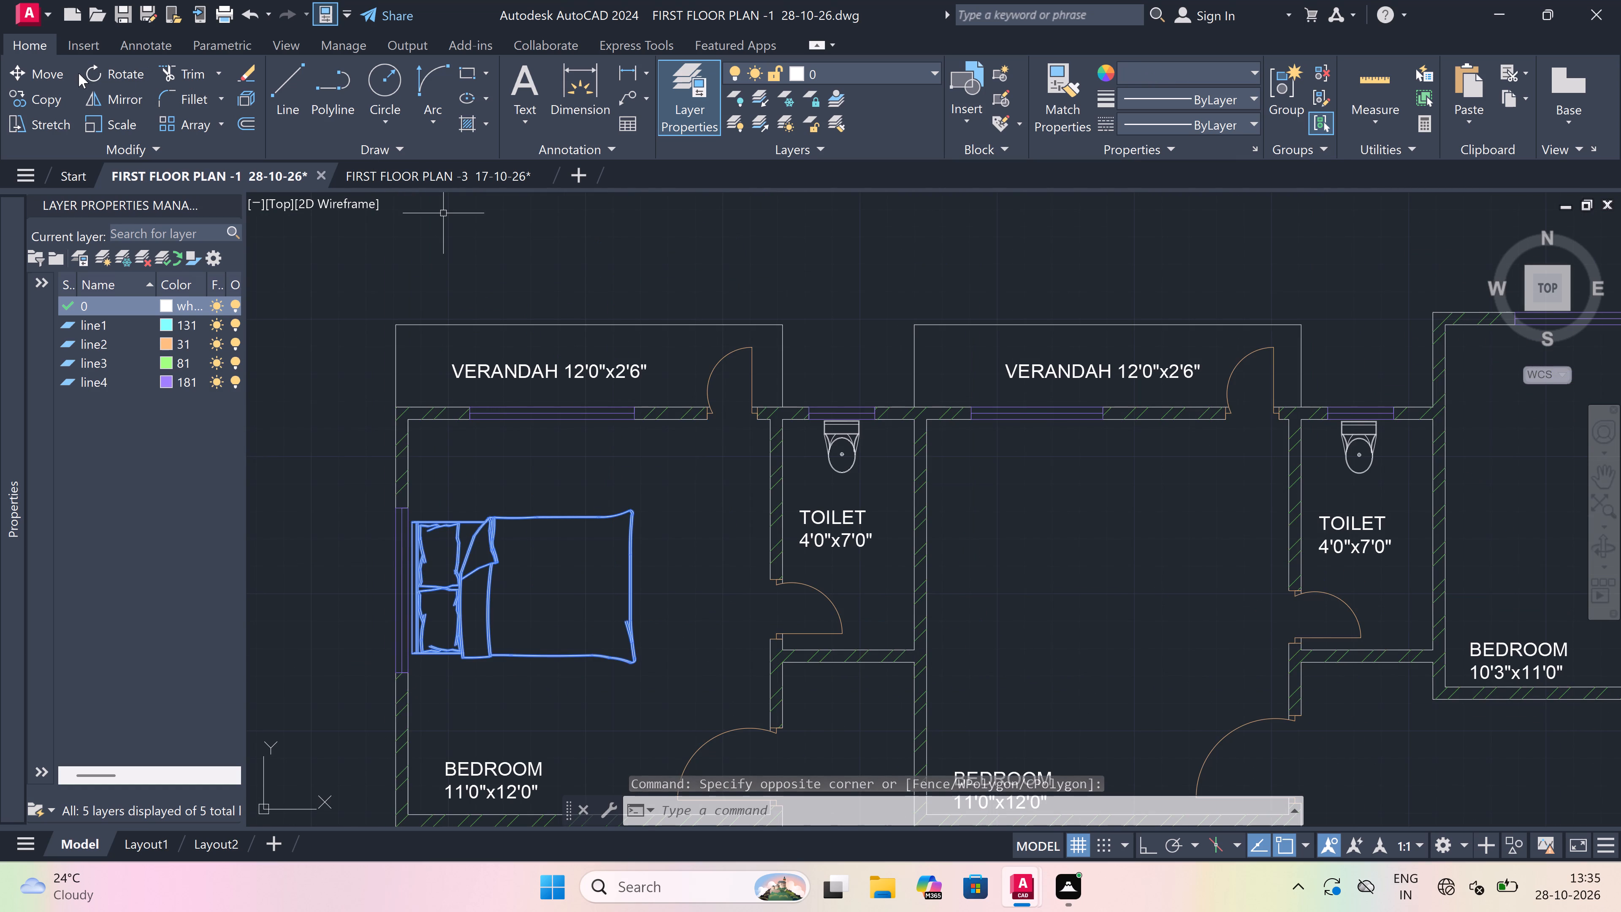
pyautogui.click(27, 92)
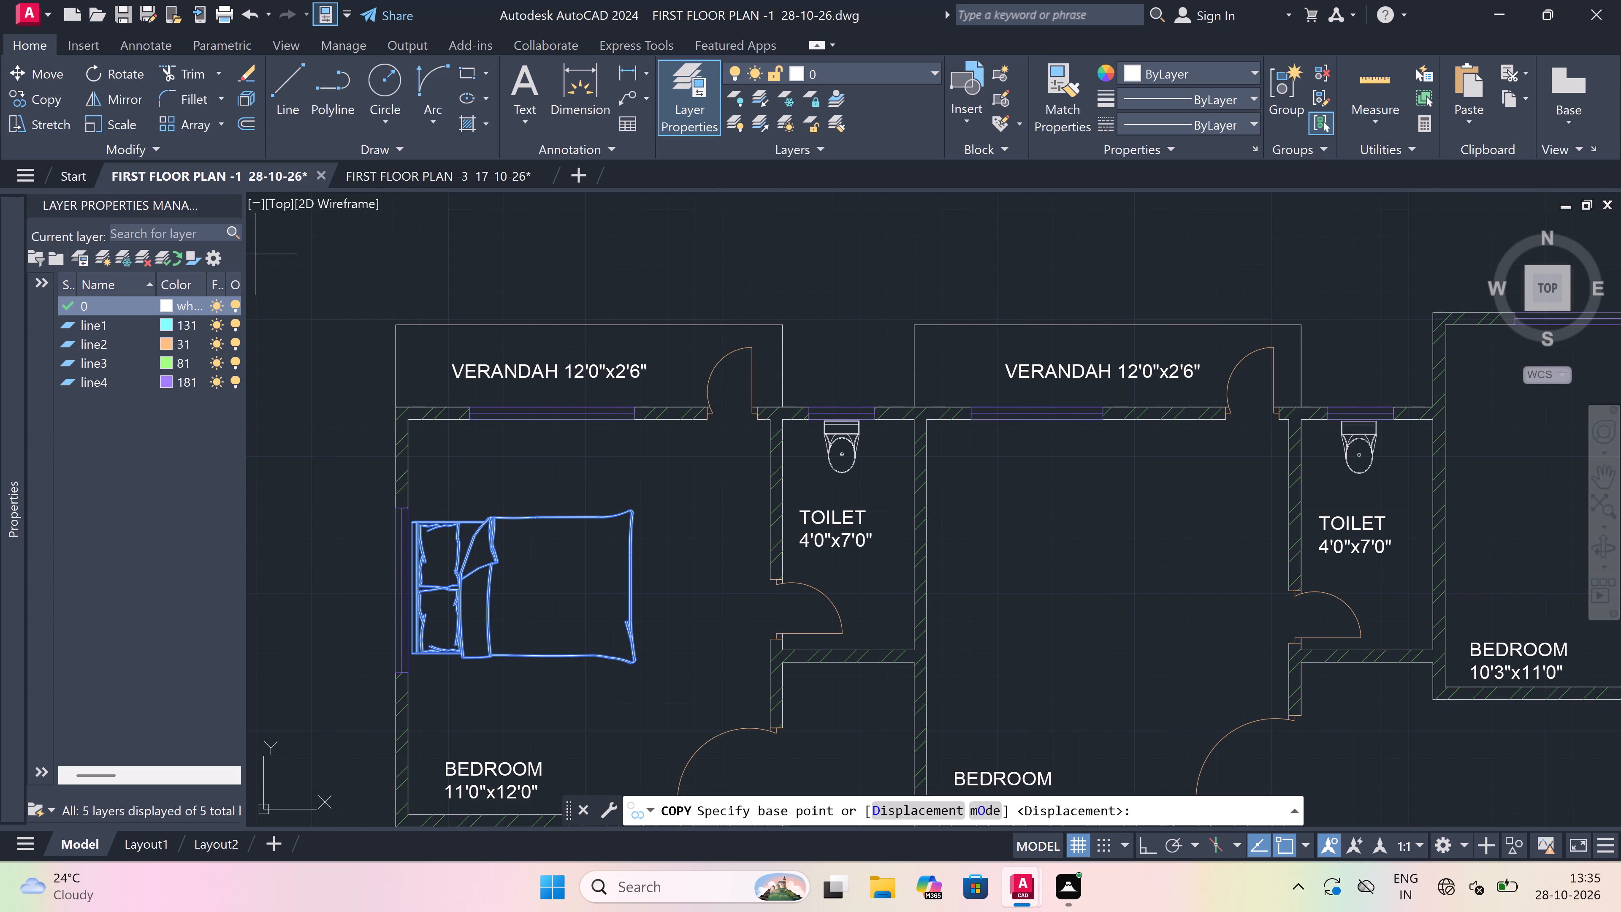
pyautogui.moveTo(474, 594); pyautogui.dragTo(499, 560)
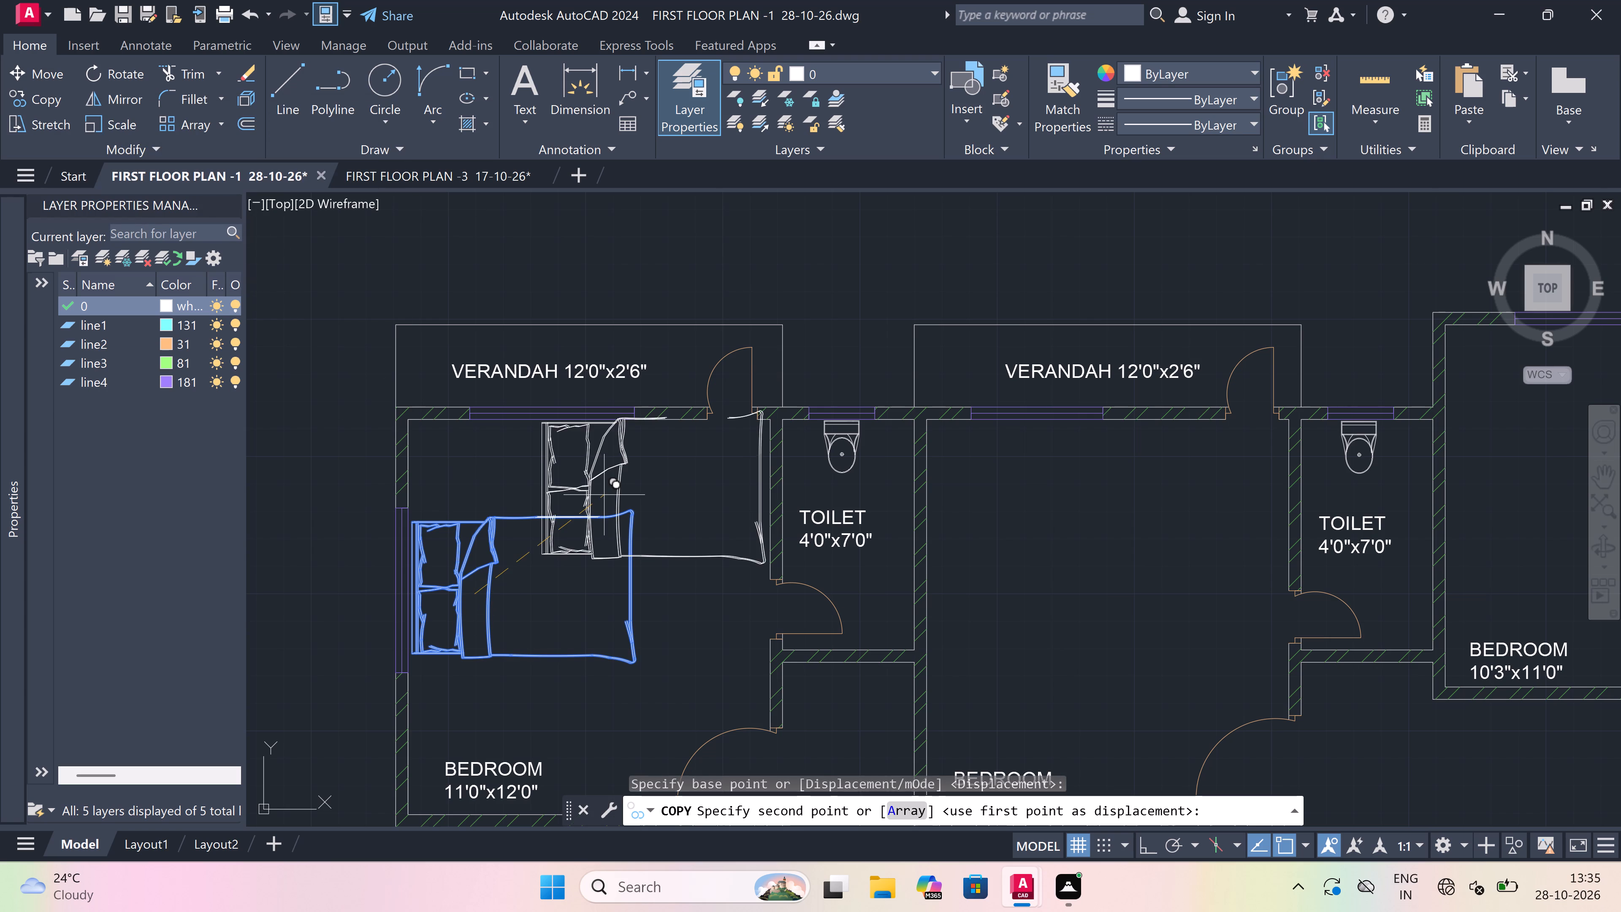
pyautogui.scroll(-4, 604, 493)
pyautogui.scroll(4, 515, 511)
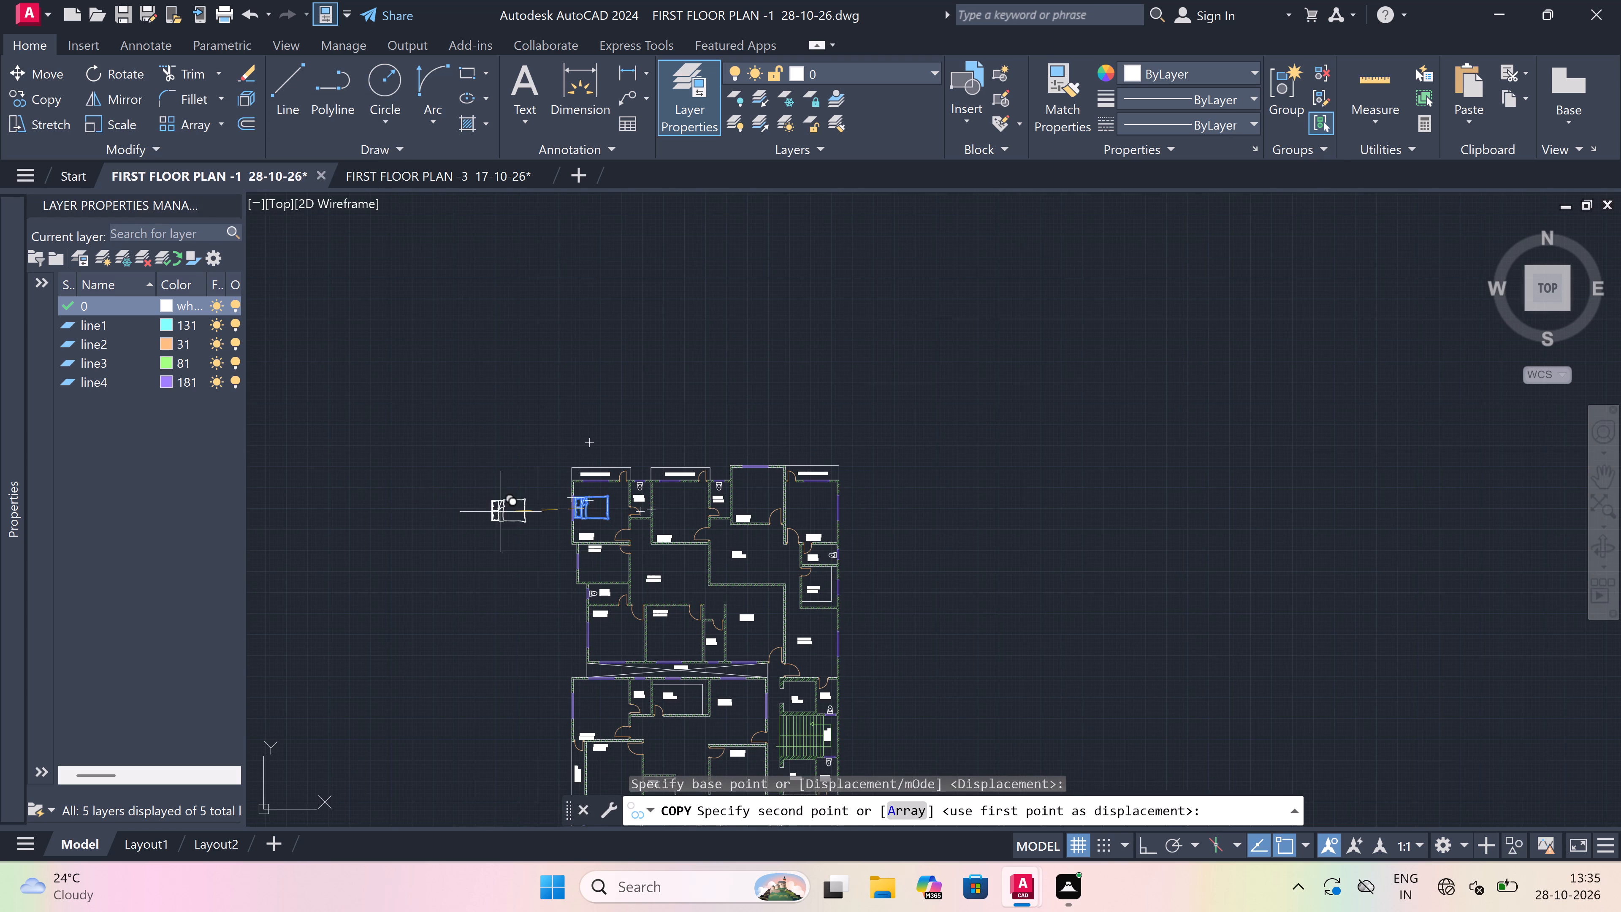
pyautogui.moveTo(480, 505); pyautogui.dragTo(491, 503)
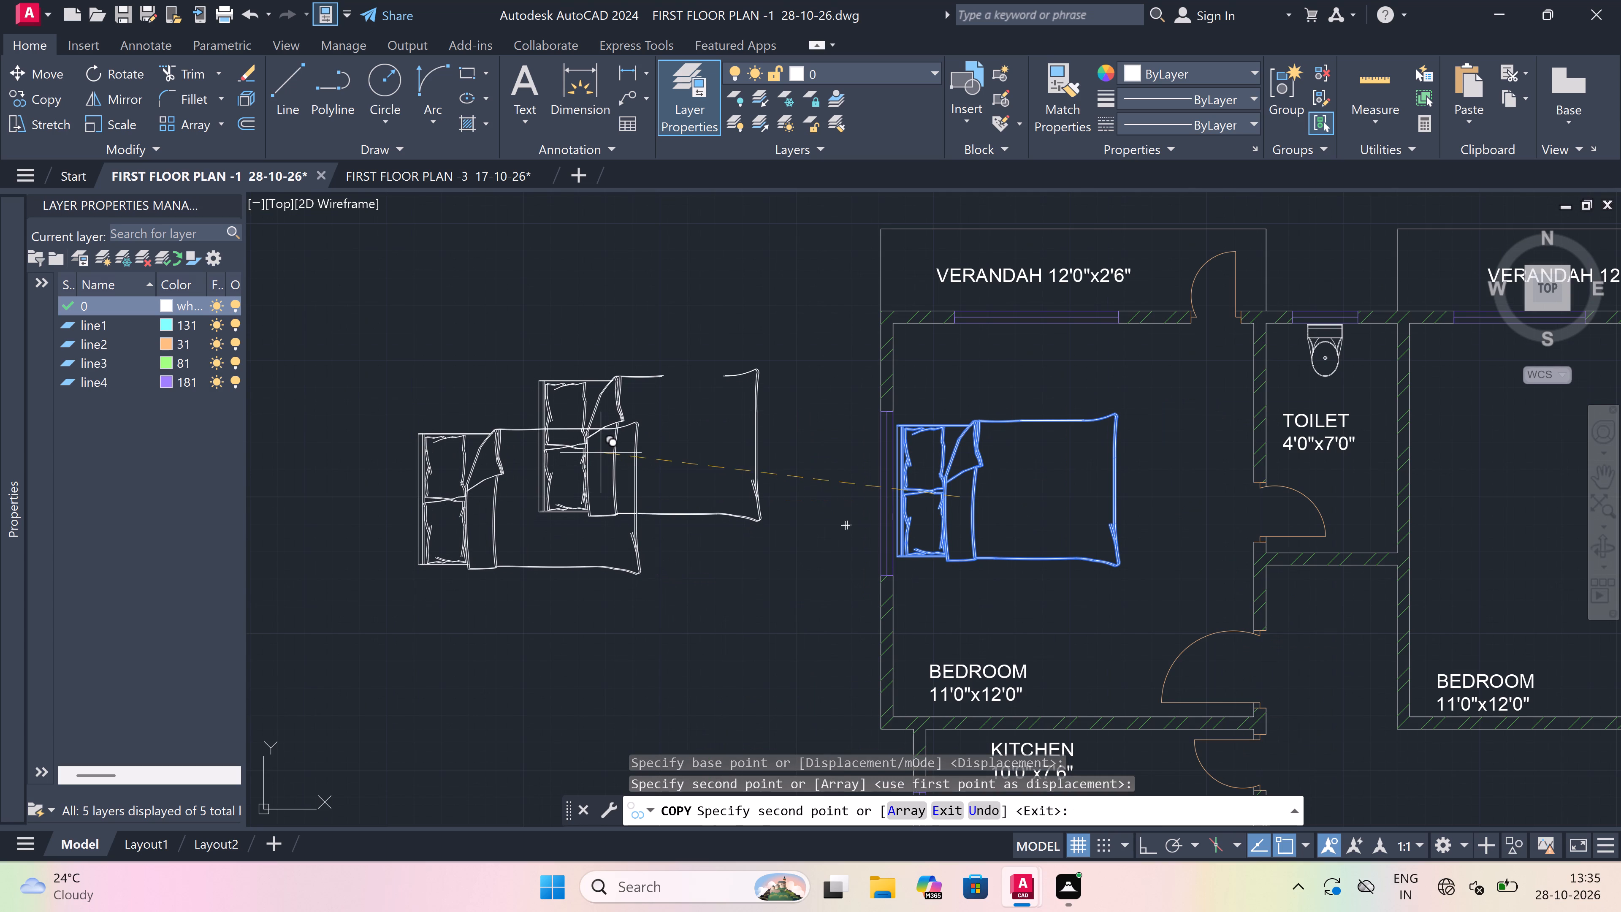
pyautogui.press('Escape')
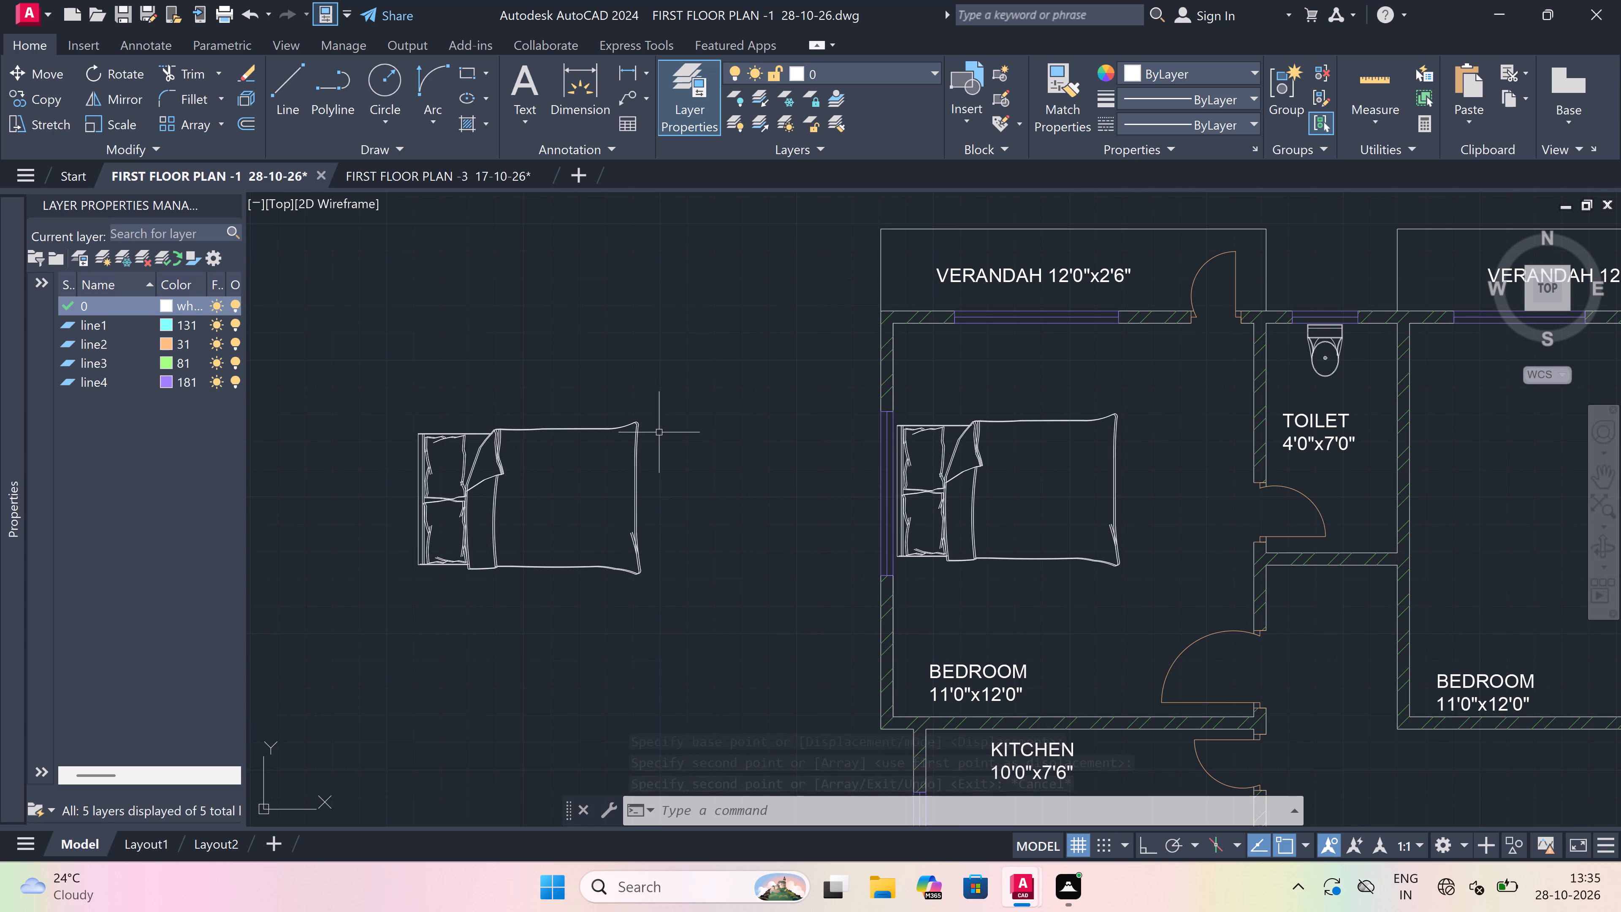
# Rotate the spare bed outside the plan 90° clockwise with Ortho on, so its headboard faces north.
pyautogui.click(695, 369)
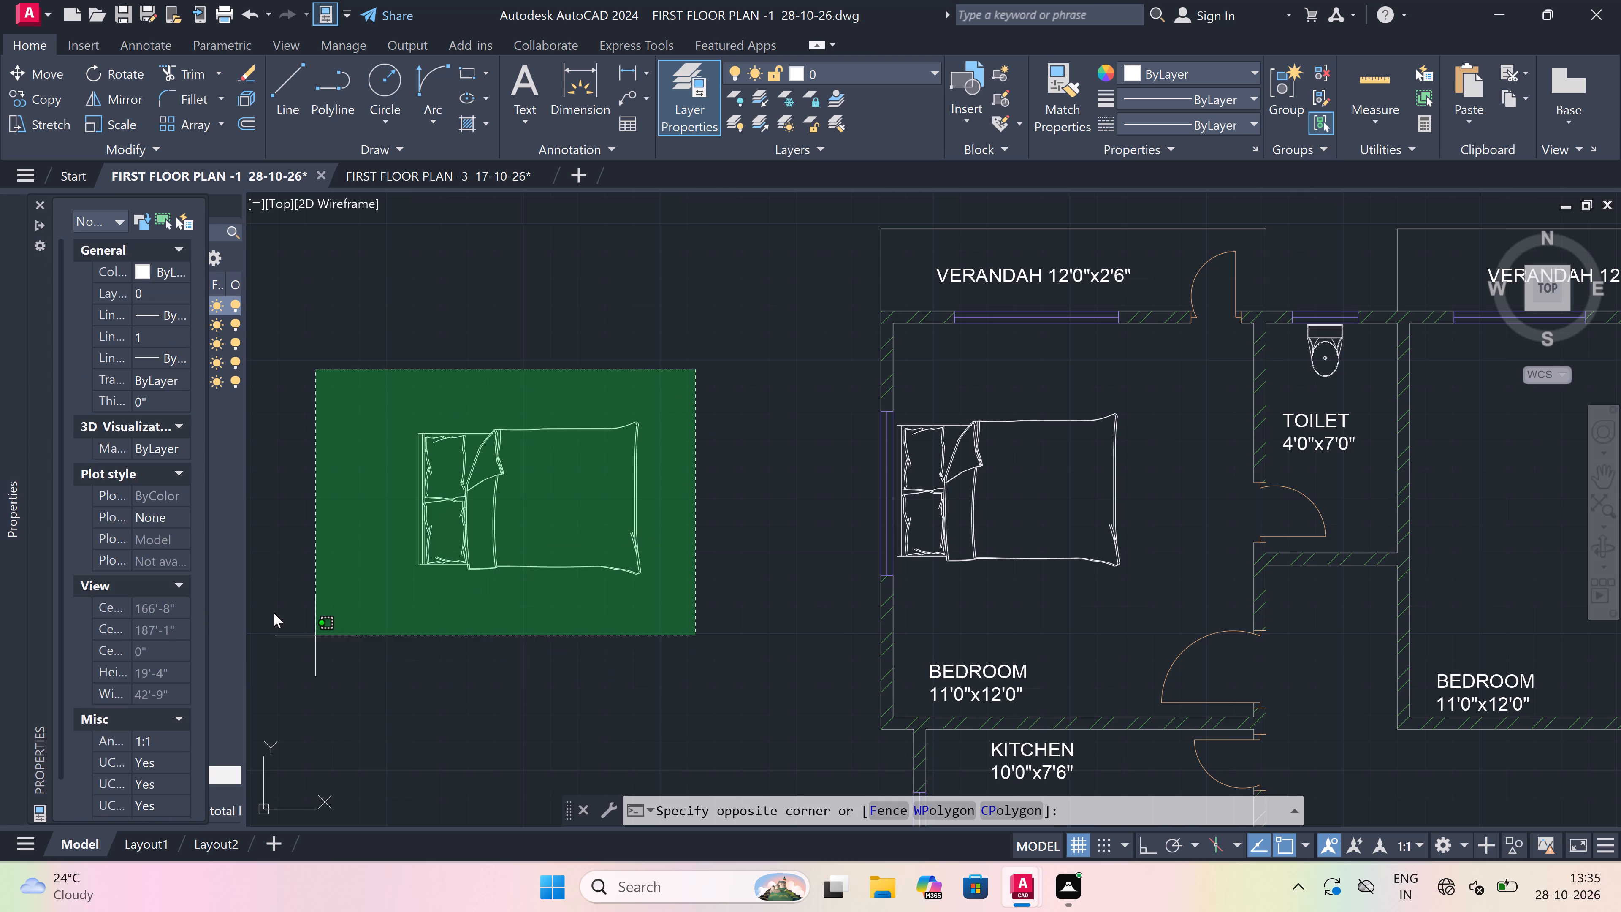
pyautogui.click(380, 619)
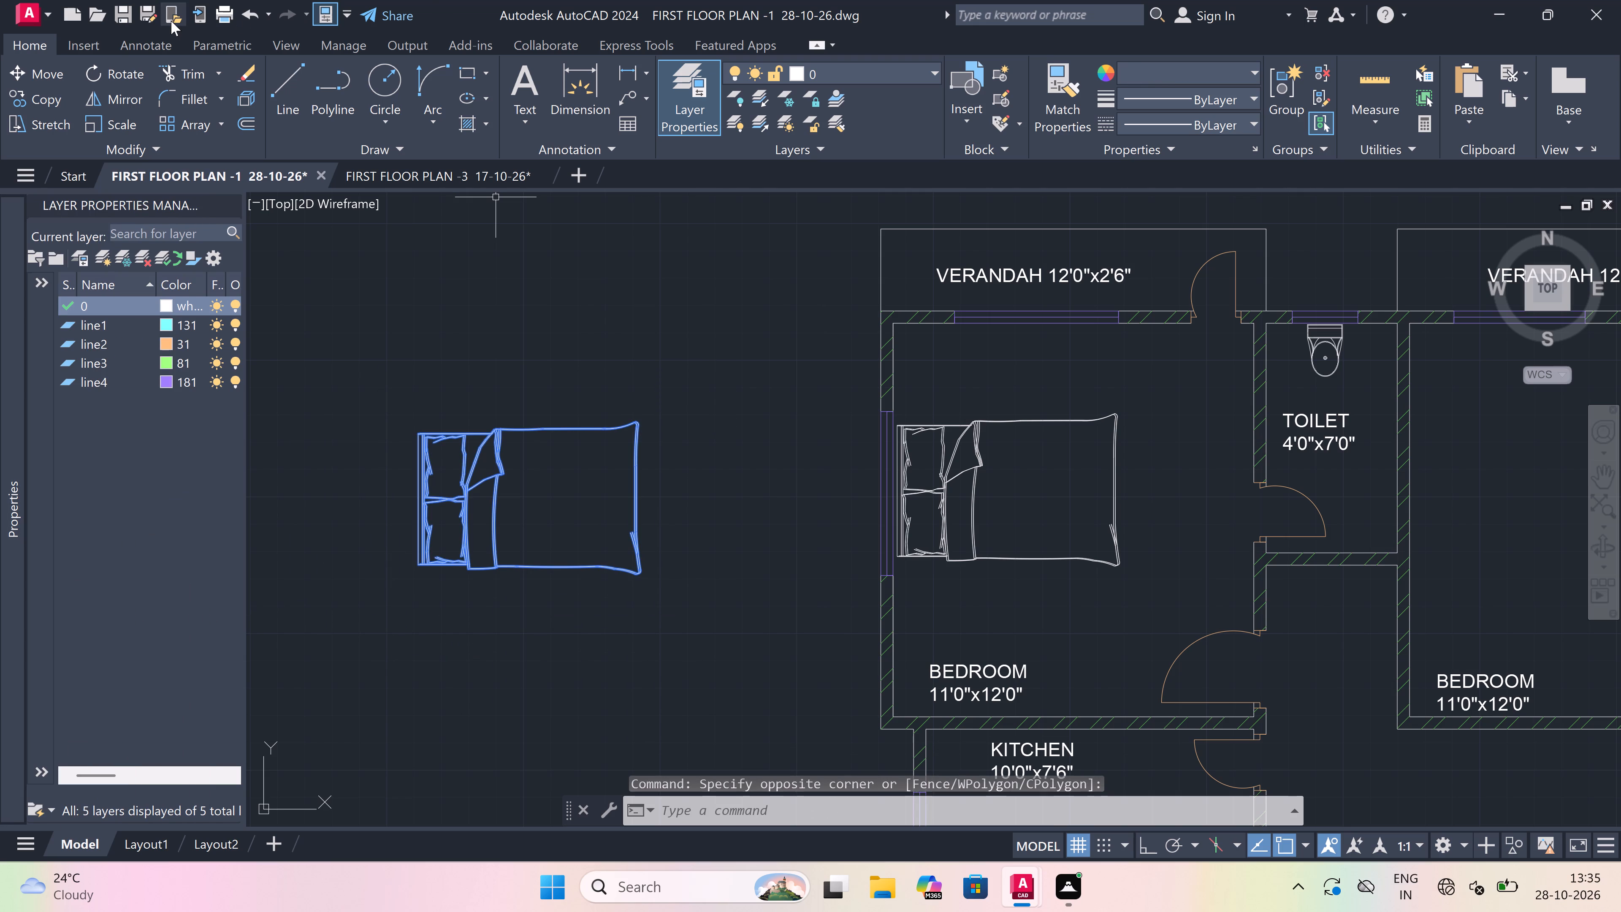
pyautogui.moveTo(121, 71); pyautogui.dragTo(132, 70)
pyautogui.click(536, 494)
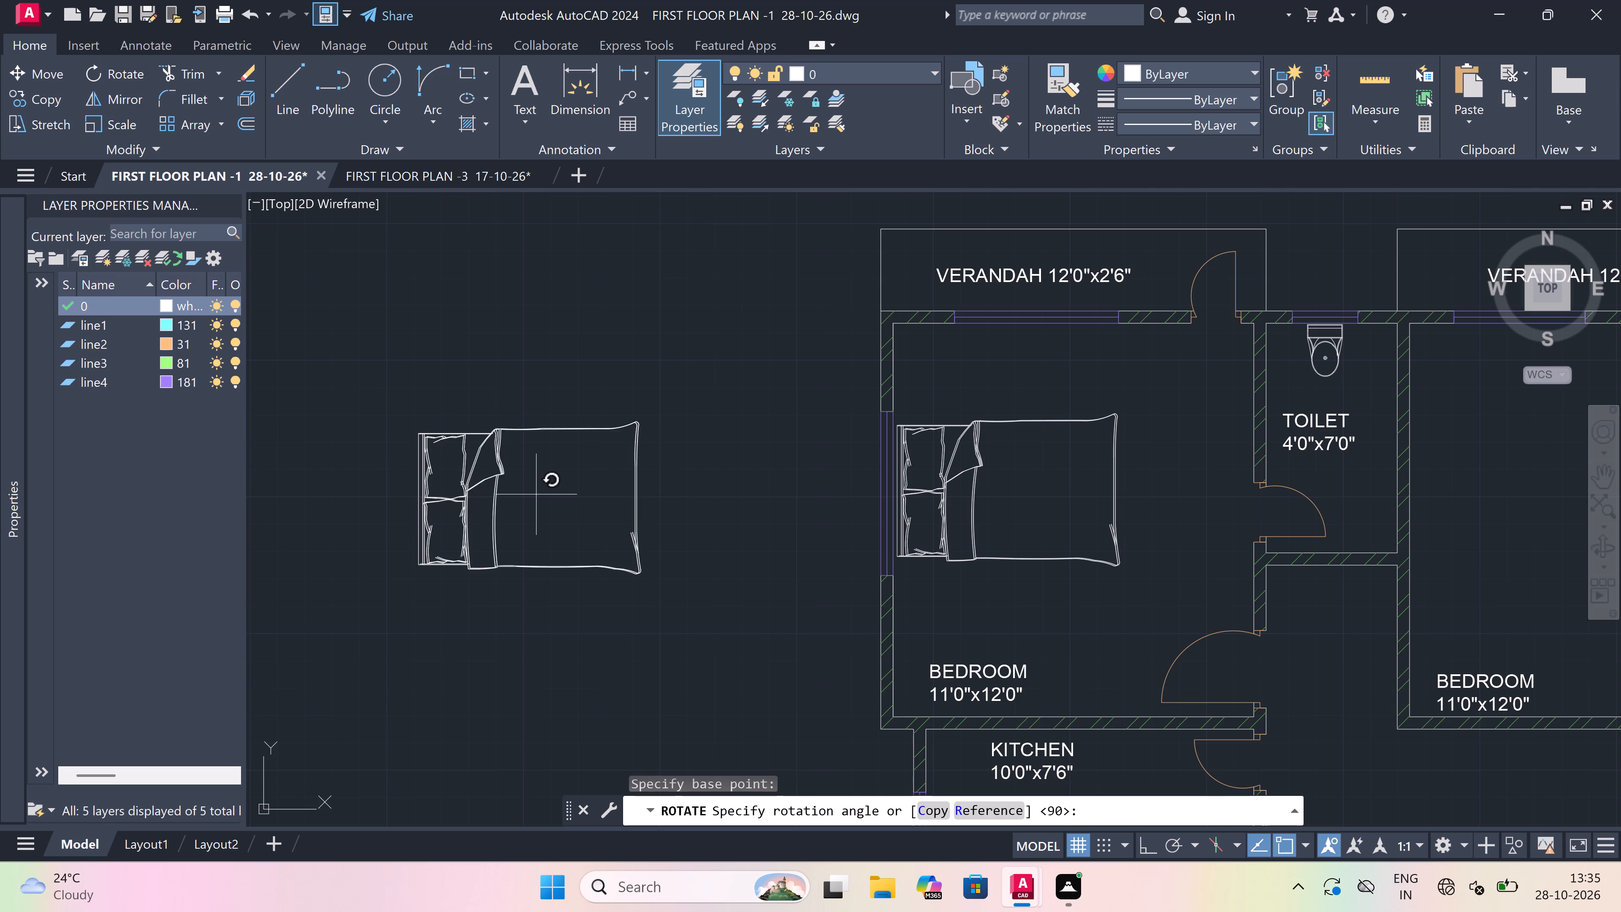
pyautogui.press('F8')
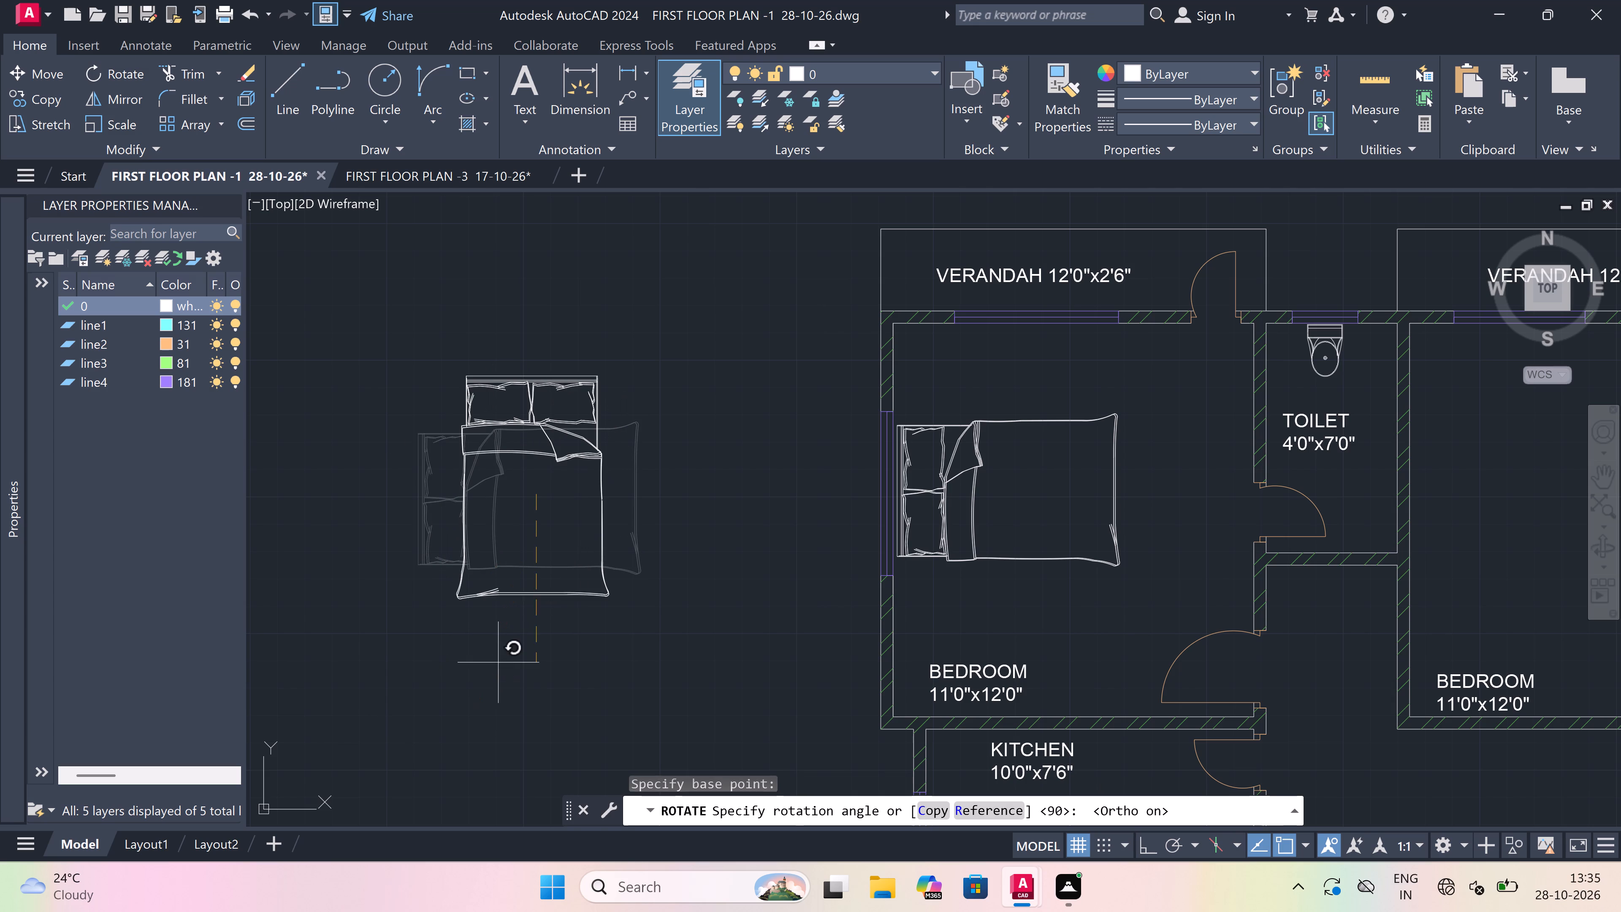
pyautogui.moveTo(468, 736); pyautogui.dragTo(476, 728)
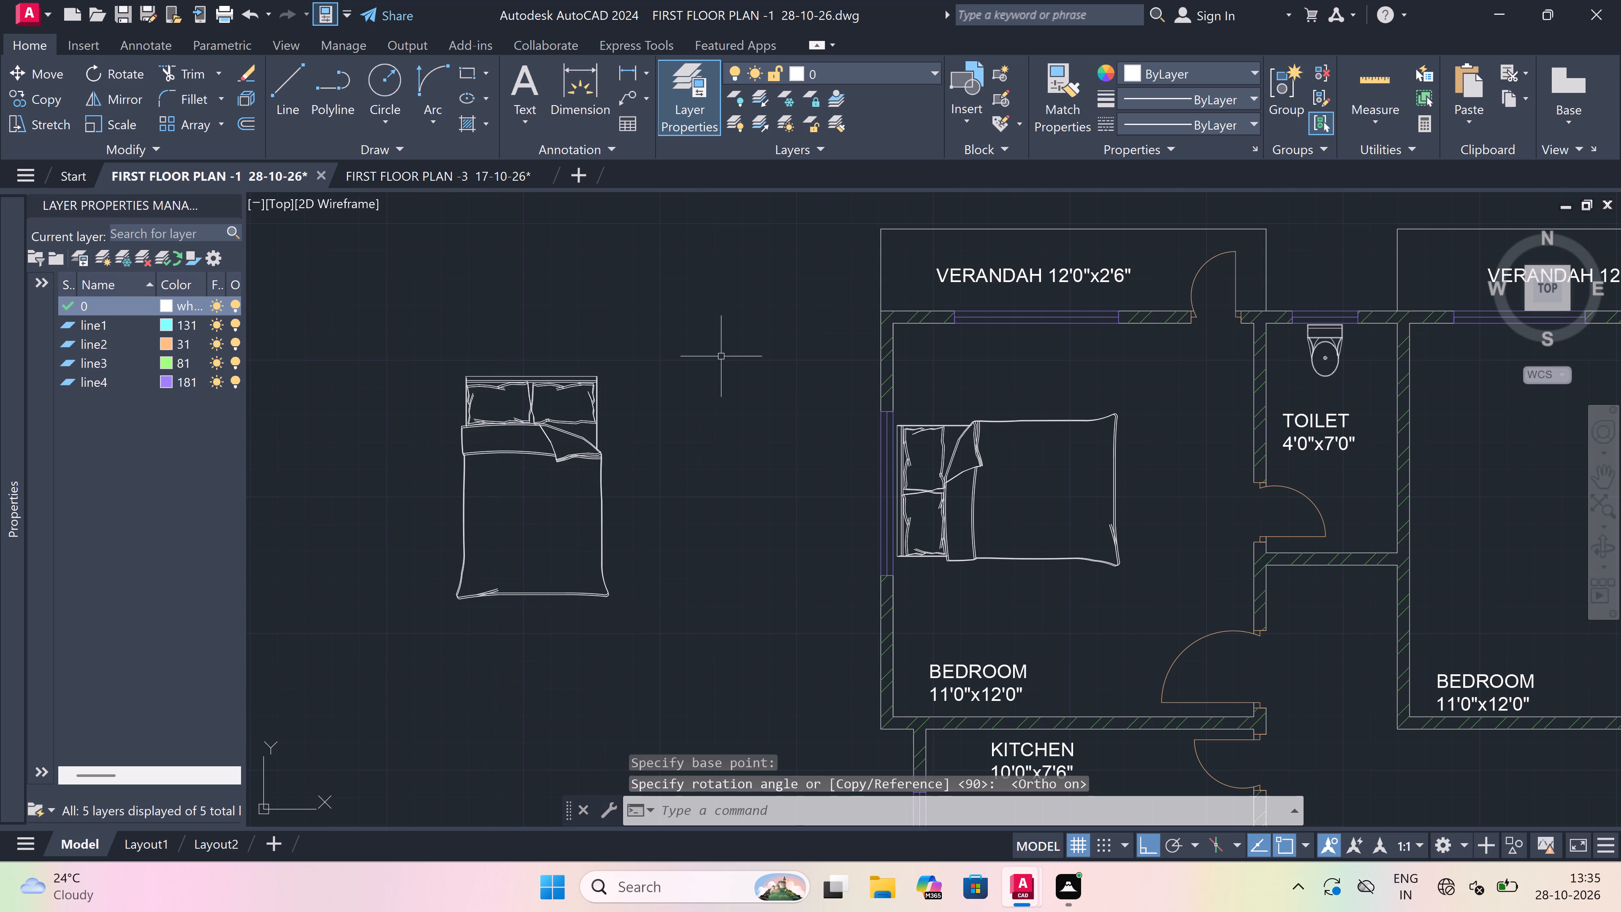
# Copy the spare bed into the second BEDROOM 11'0"x12'0" from the west, with its headboard at the north window wall and Ortho off.
pyautogui.moveTo(694, 296); pyautogui.dragTo(655, 330)
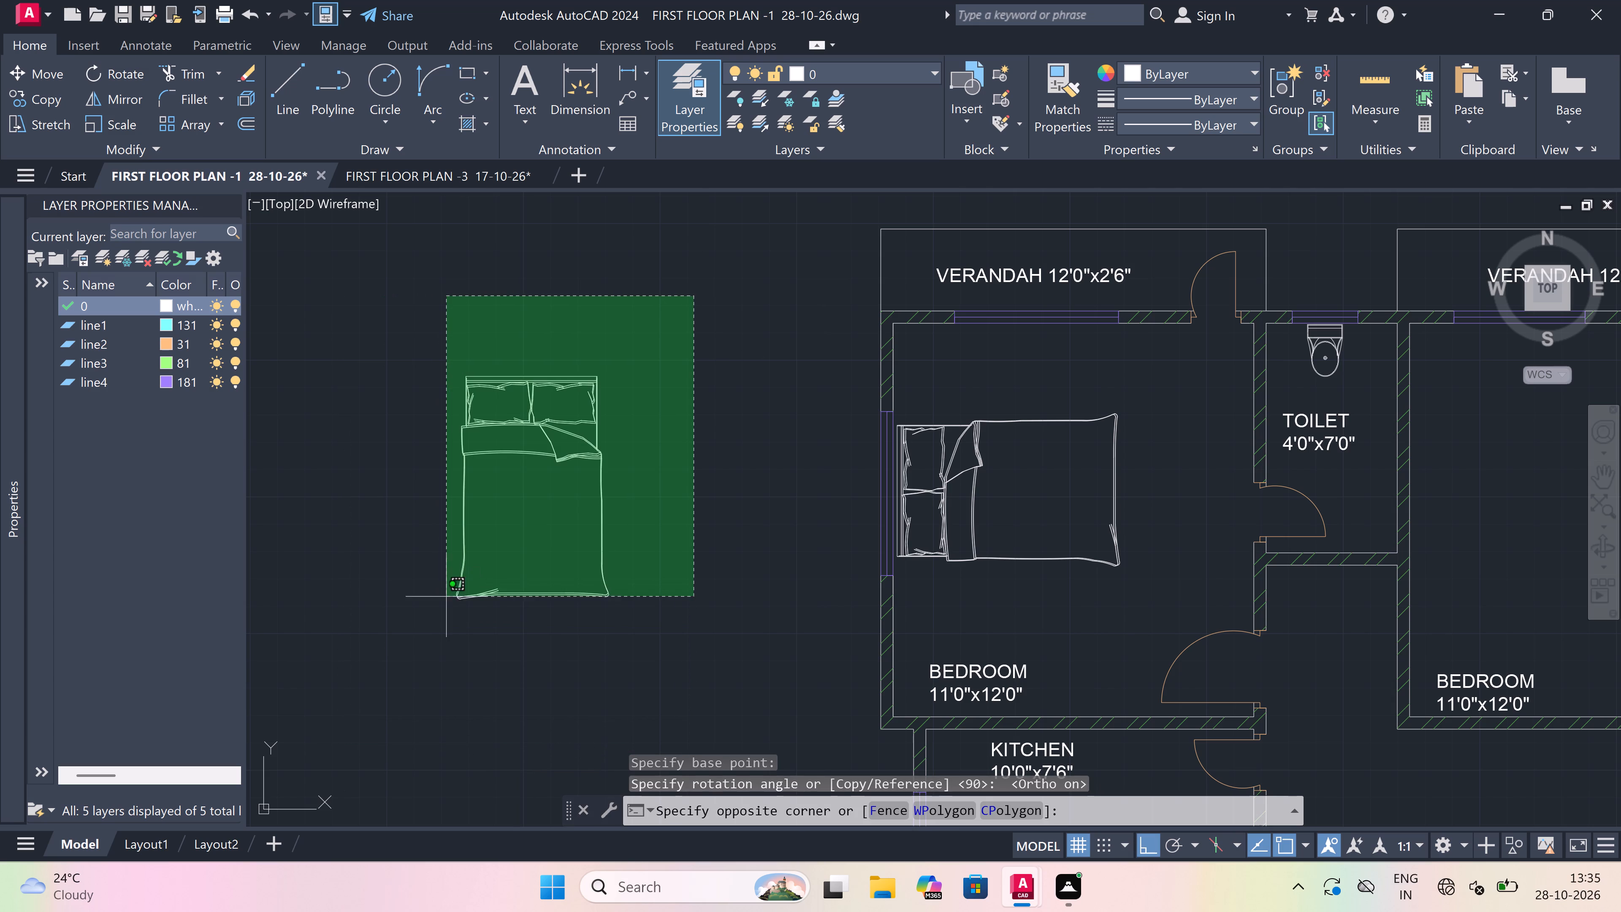
pyautogui.click(412, 630)
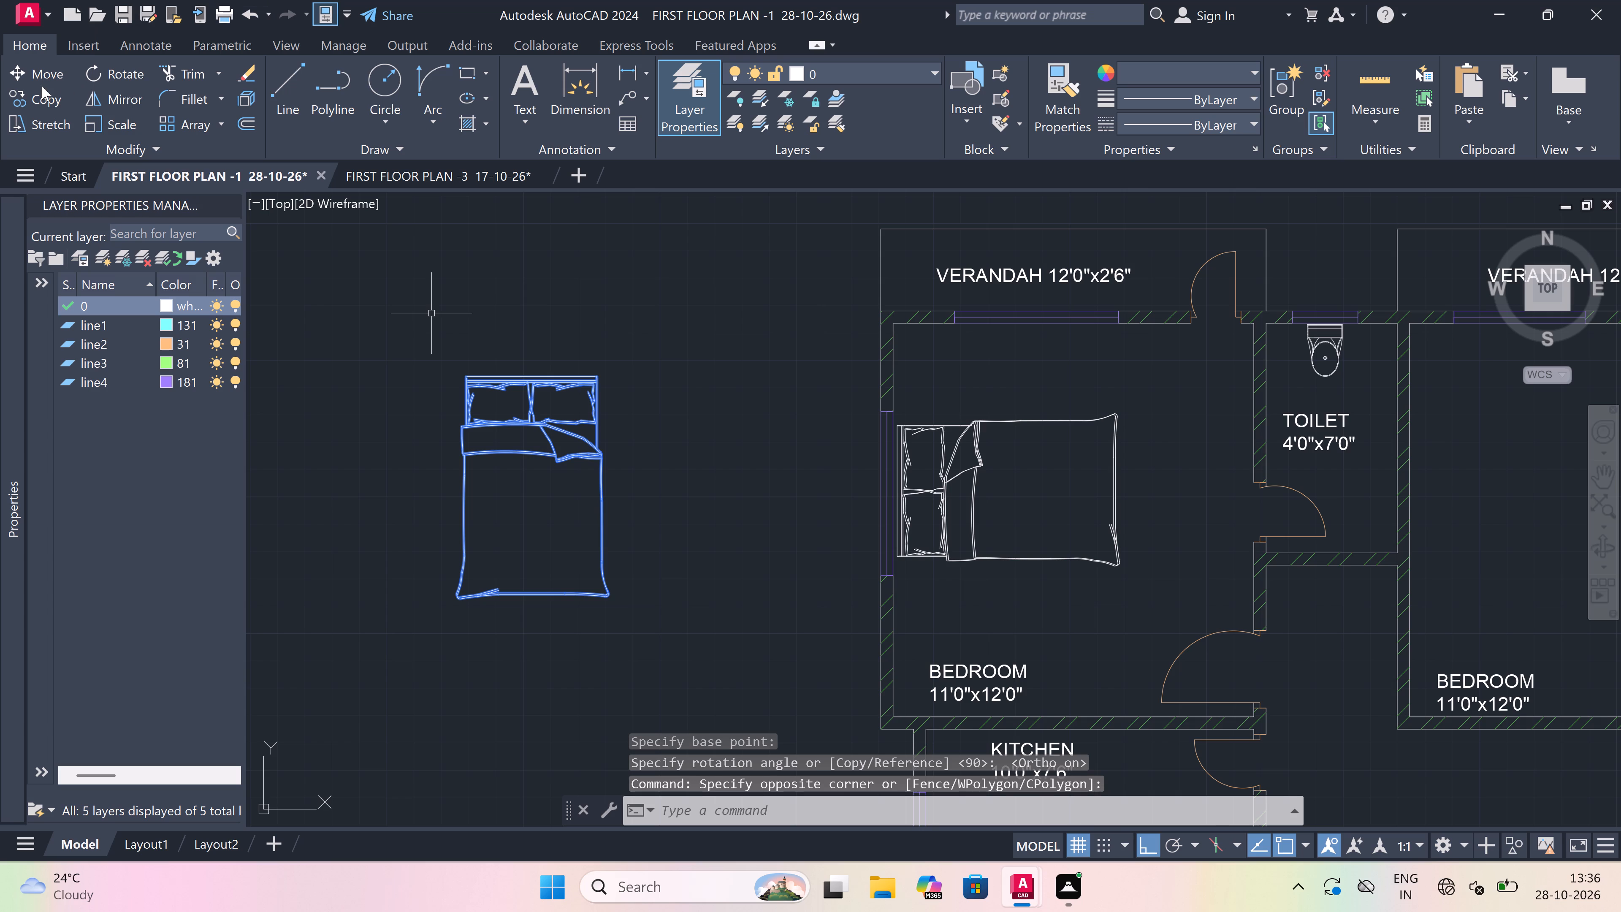
pyautogui.moveTo(40, 94); pyautogui.dragTo(52, 93)
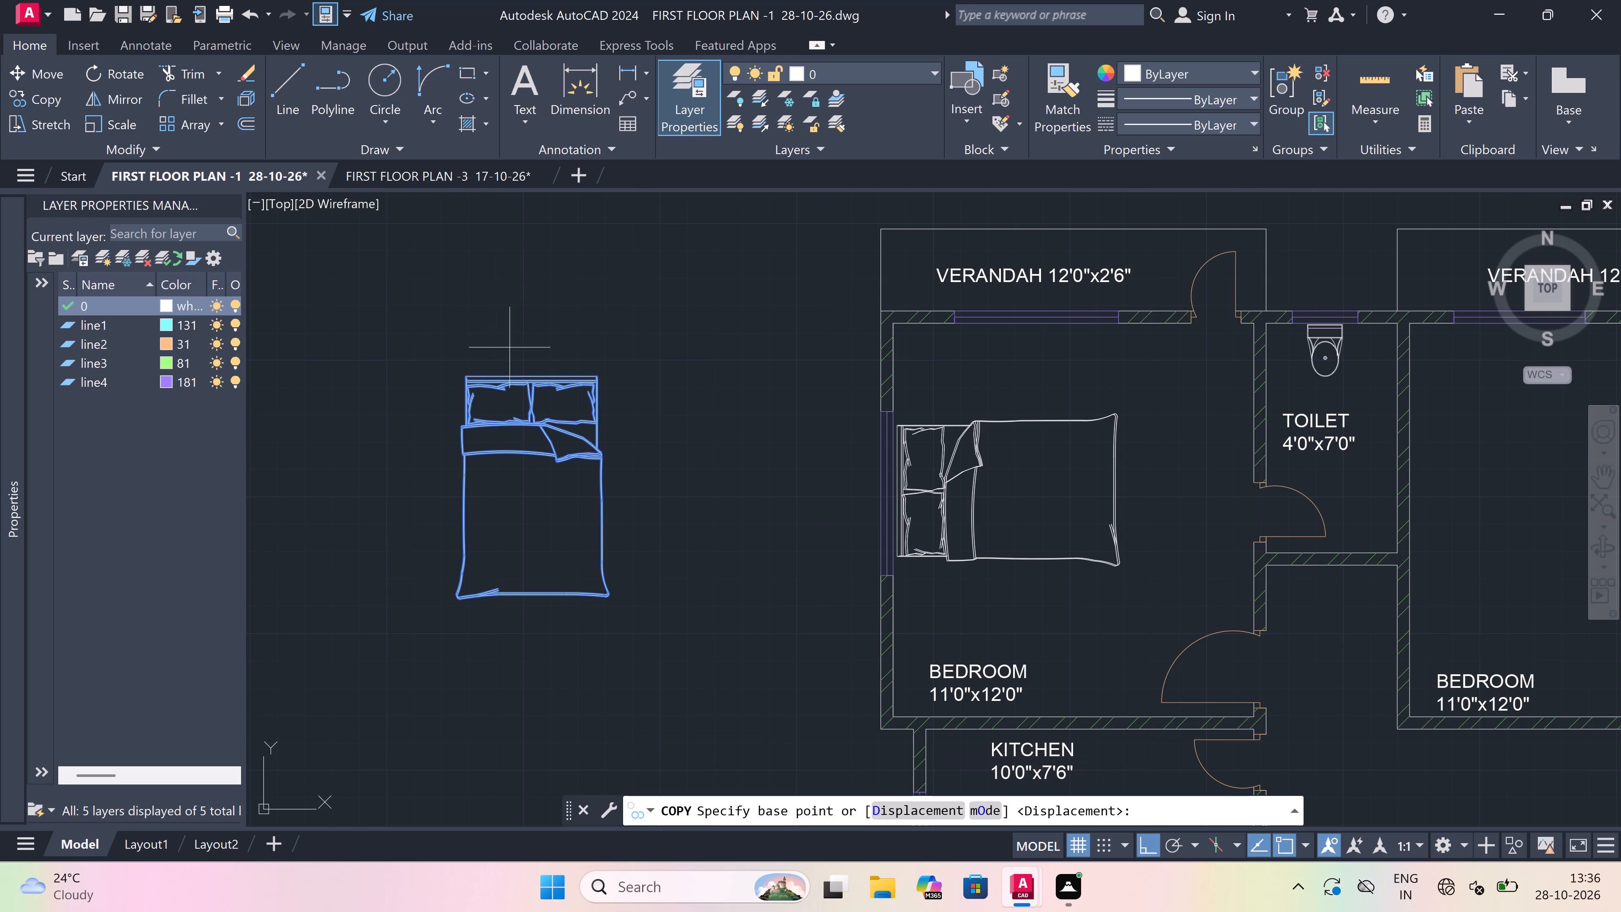
pyautogui.click(529, 375)
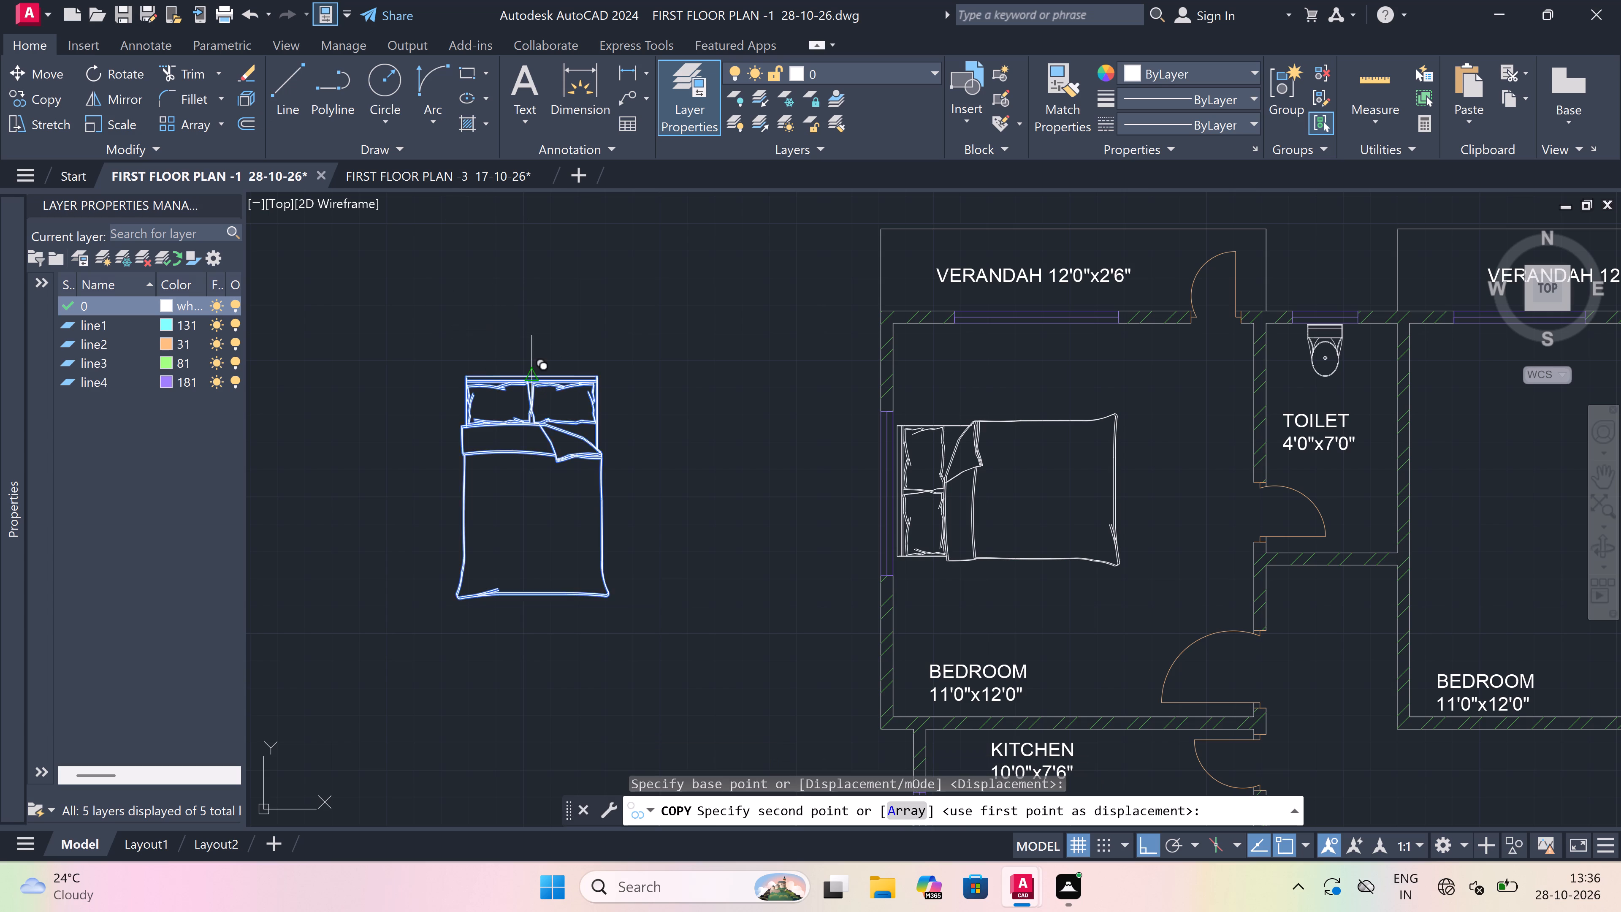
pyautogui.press('F8')
pyautogui.scroll(-2, 406, 480)
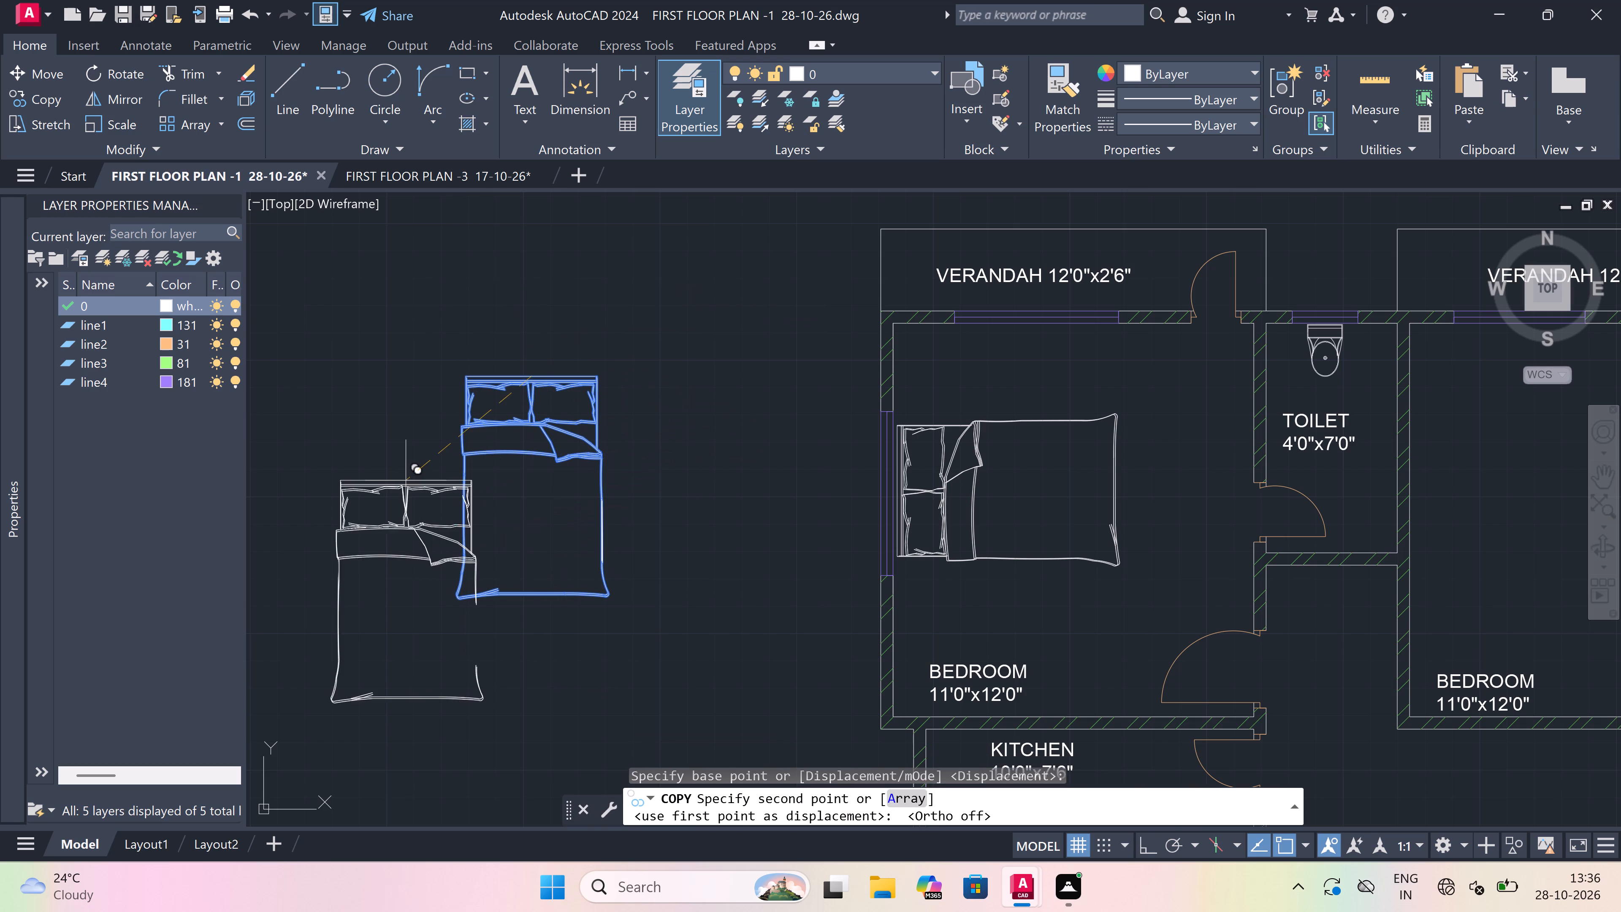
pyautogui.scroll(-2, 406, 480)
pyautogui.scroll(3, 525, 442)
pyautogui.scroll(3, 757, 528)
pyautogui.scroll(3, 685, 436)
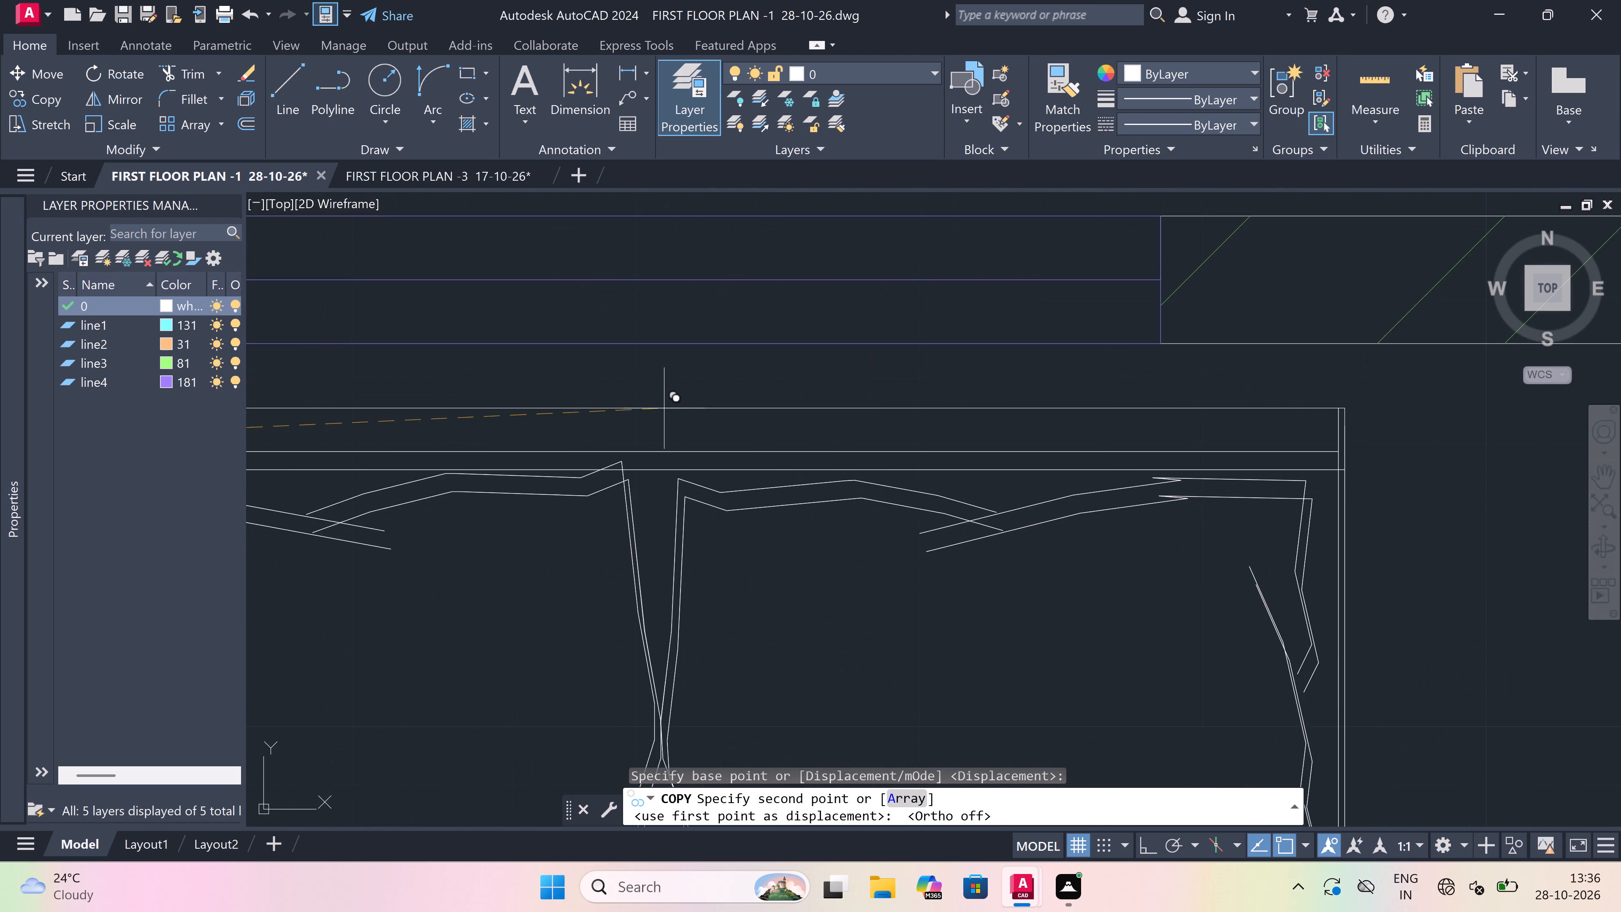
pyautogui.click(629, 372)
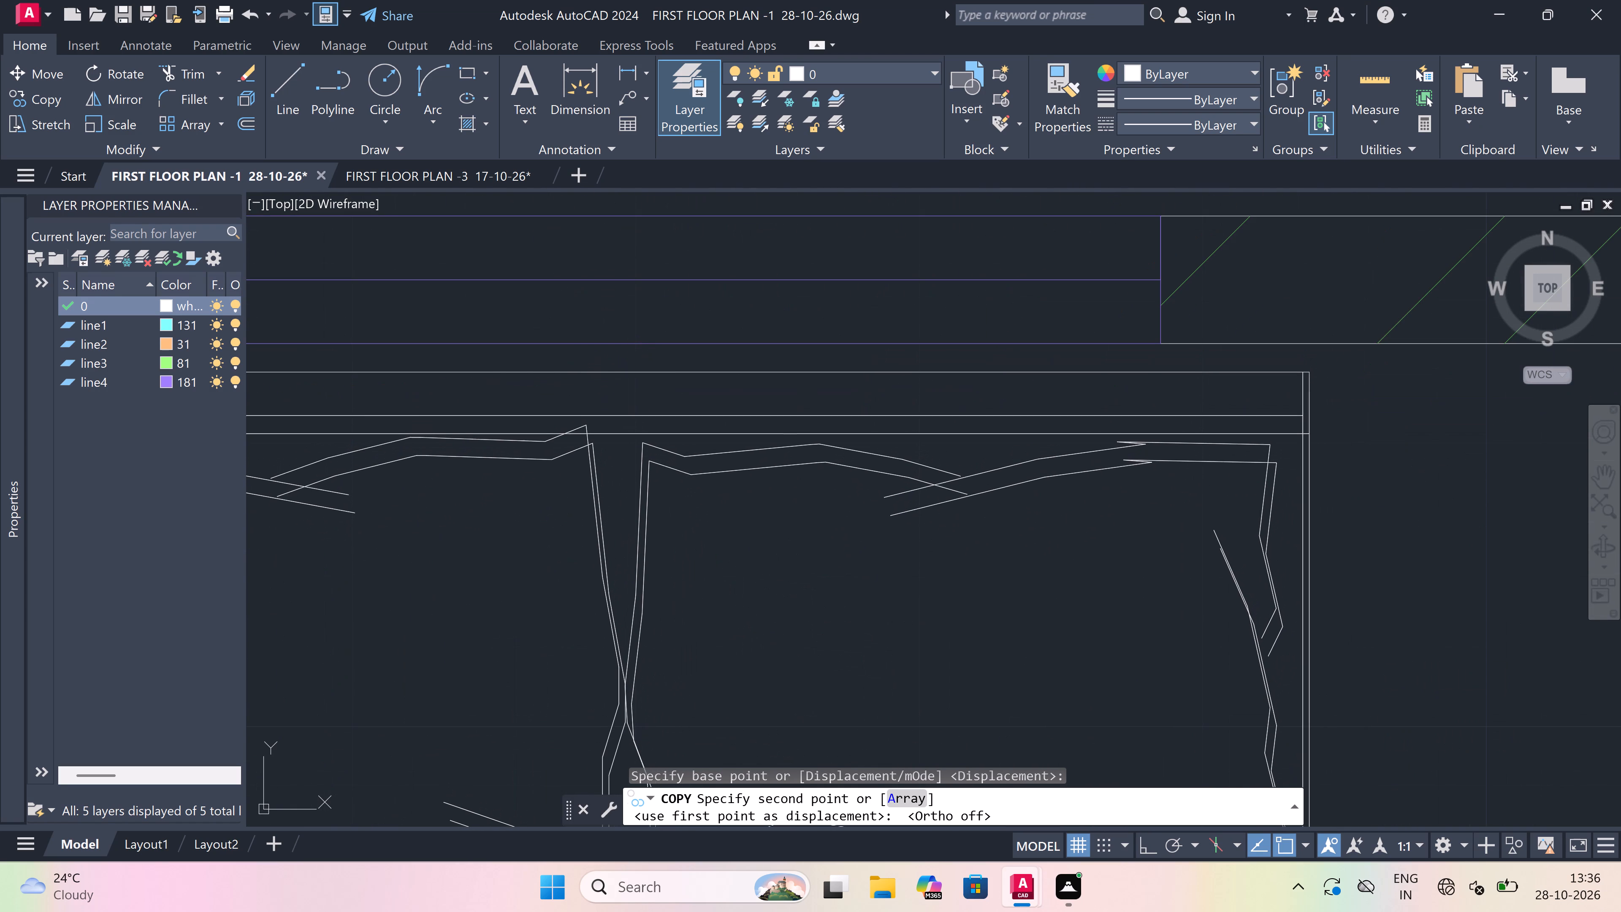
# Place another bed copy in the northern BEDROOM 10'3"x11'0" above DINING, headboard against the north window wall, and finish copying.
pyautogui.scroll(-9, 566, 418)
pyautogui.scroll(3, 748, 376)
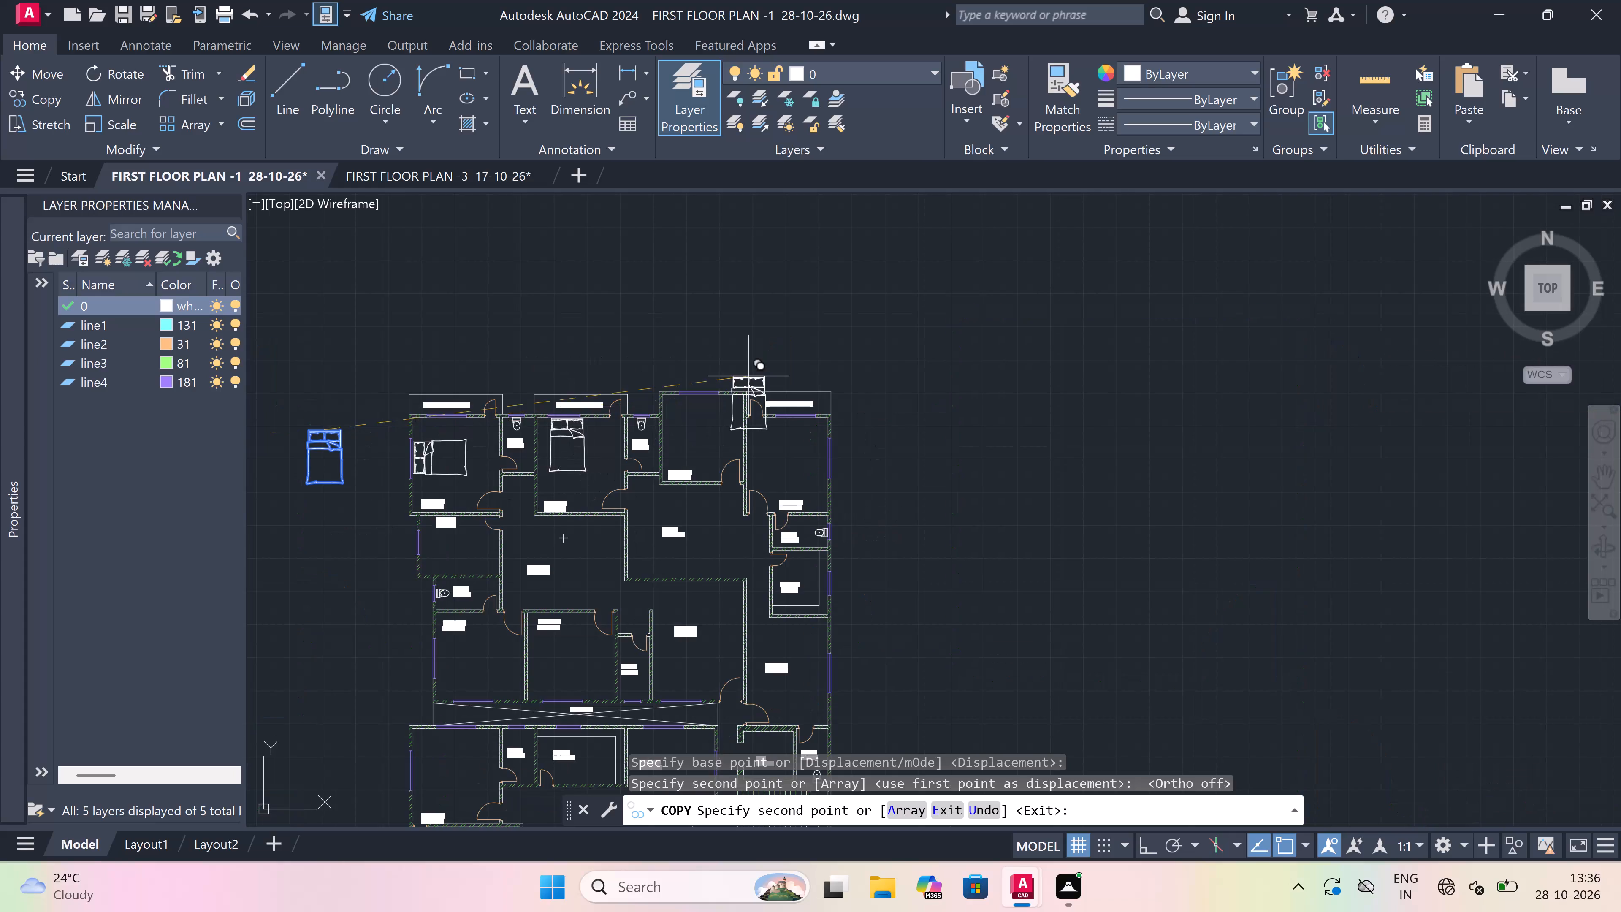
pyautogui.scroll(3, 496, 459)
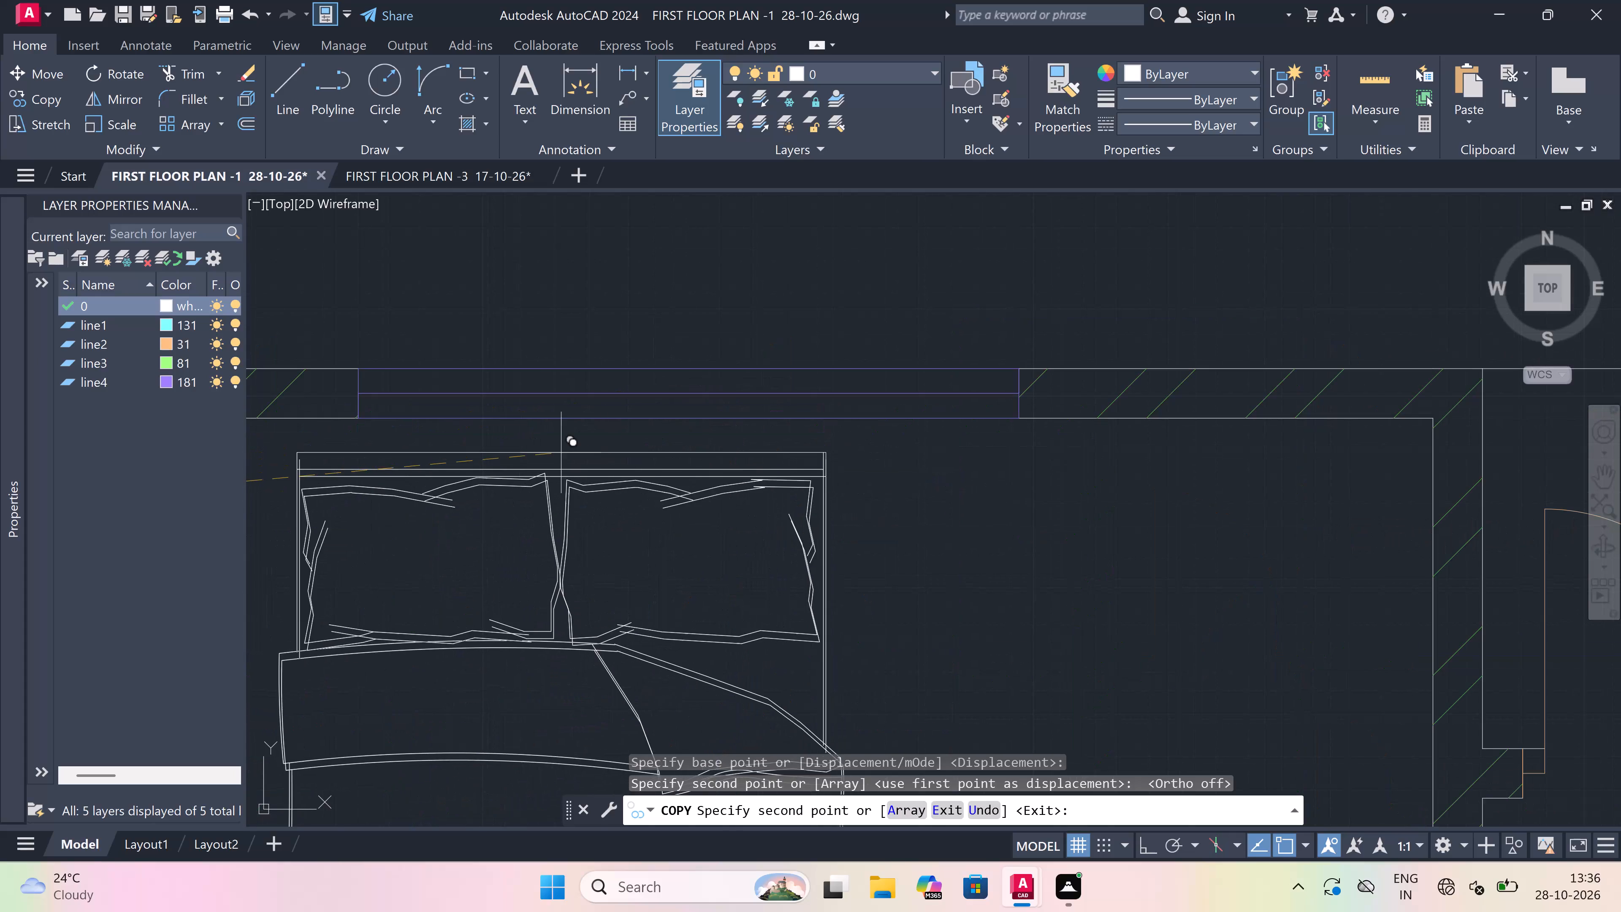
pyautogui.scroll(2, 614, 444)
pyautogui.click(635, 416)
pyautogui.scroll(-5, 635, 415)
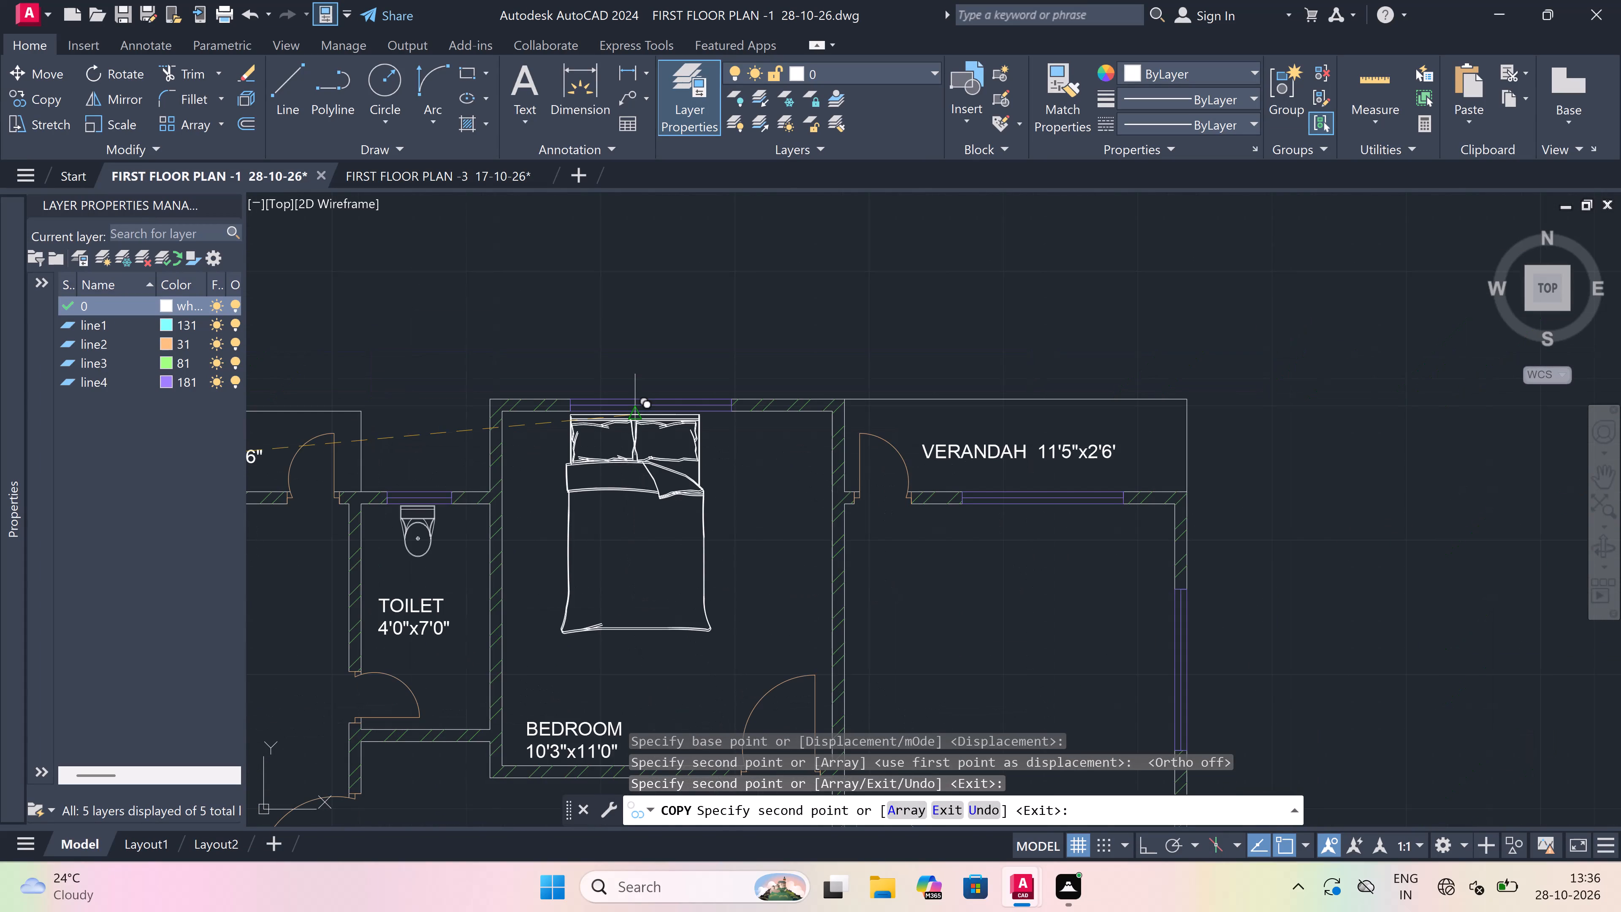
pyautogui.press('Escape')
# Rotate the spare bed outside the plan 90° clockwise with Ortho on, so its headboard faces east.
pyautogui.scroll(-5, 635, 415)
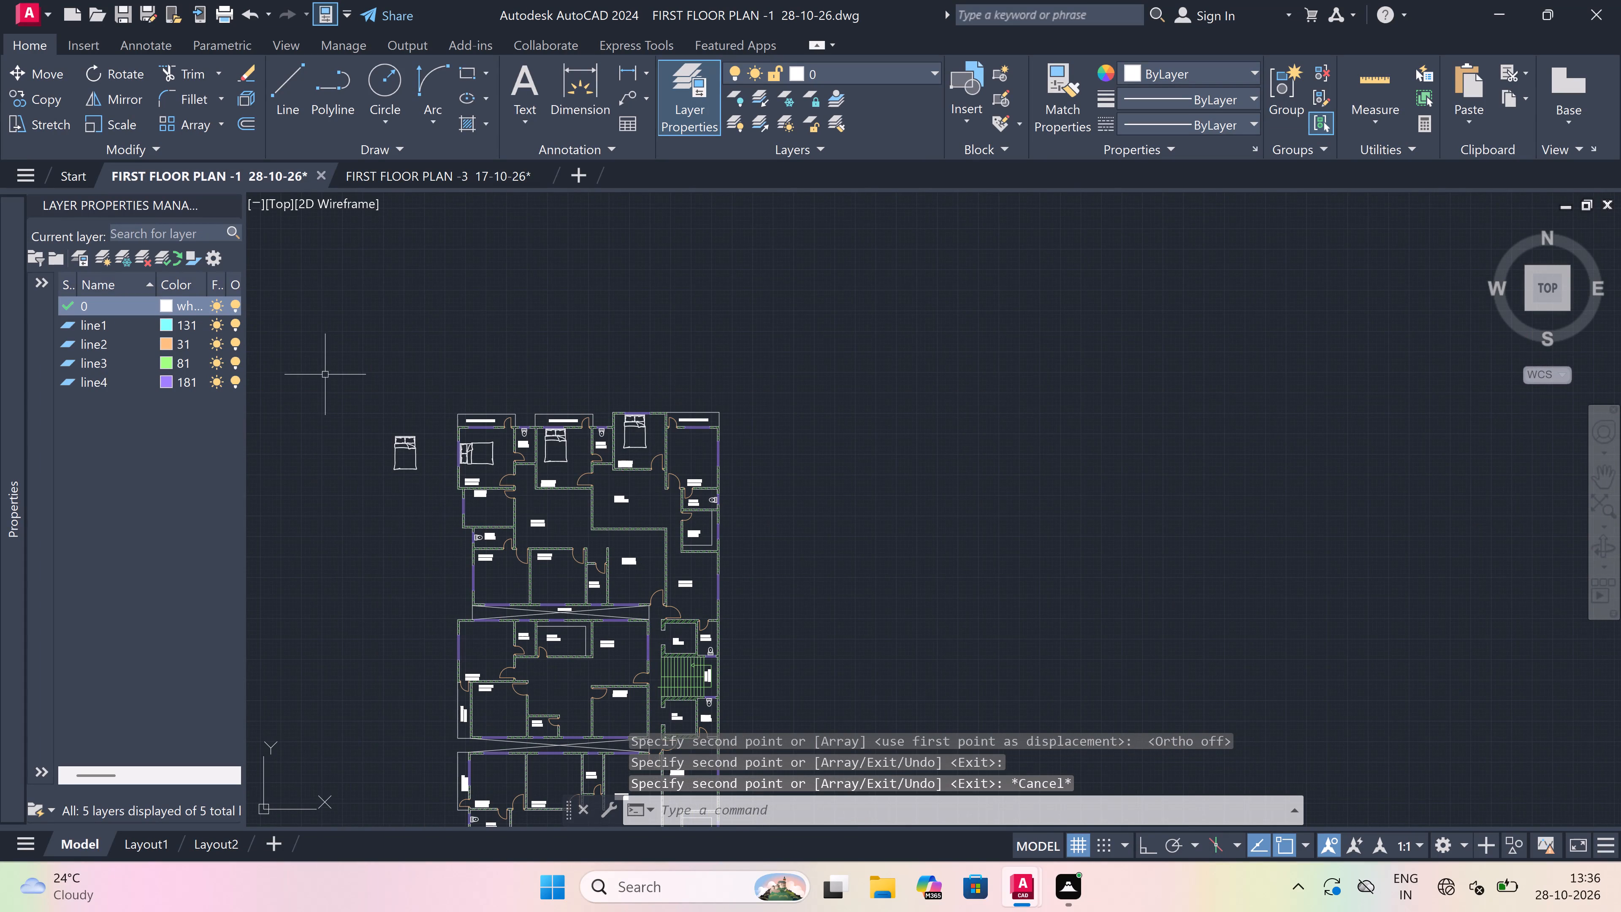
pyautogui.scroll(3, 415, 420)
pyautogui.scroll(-4, 439, 434)
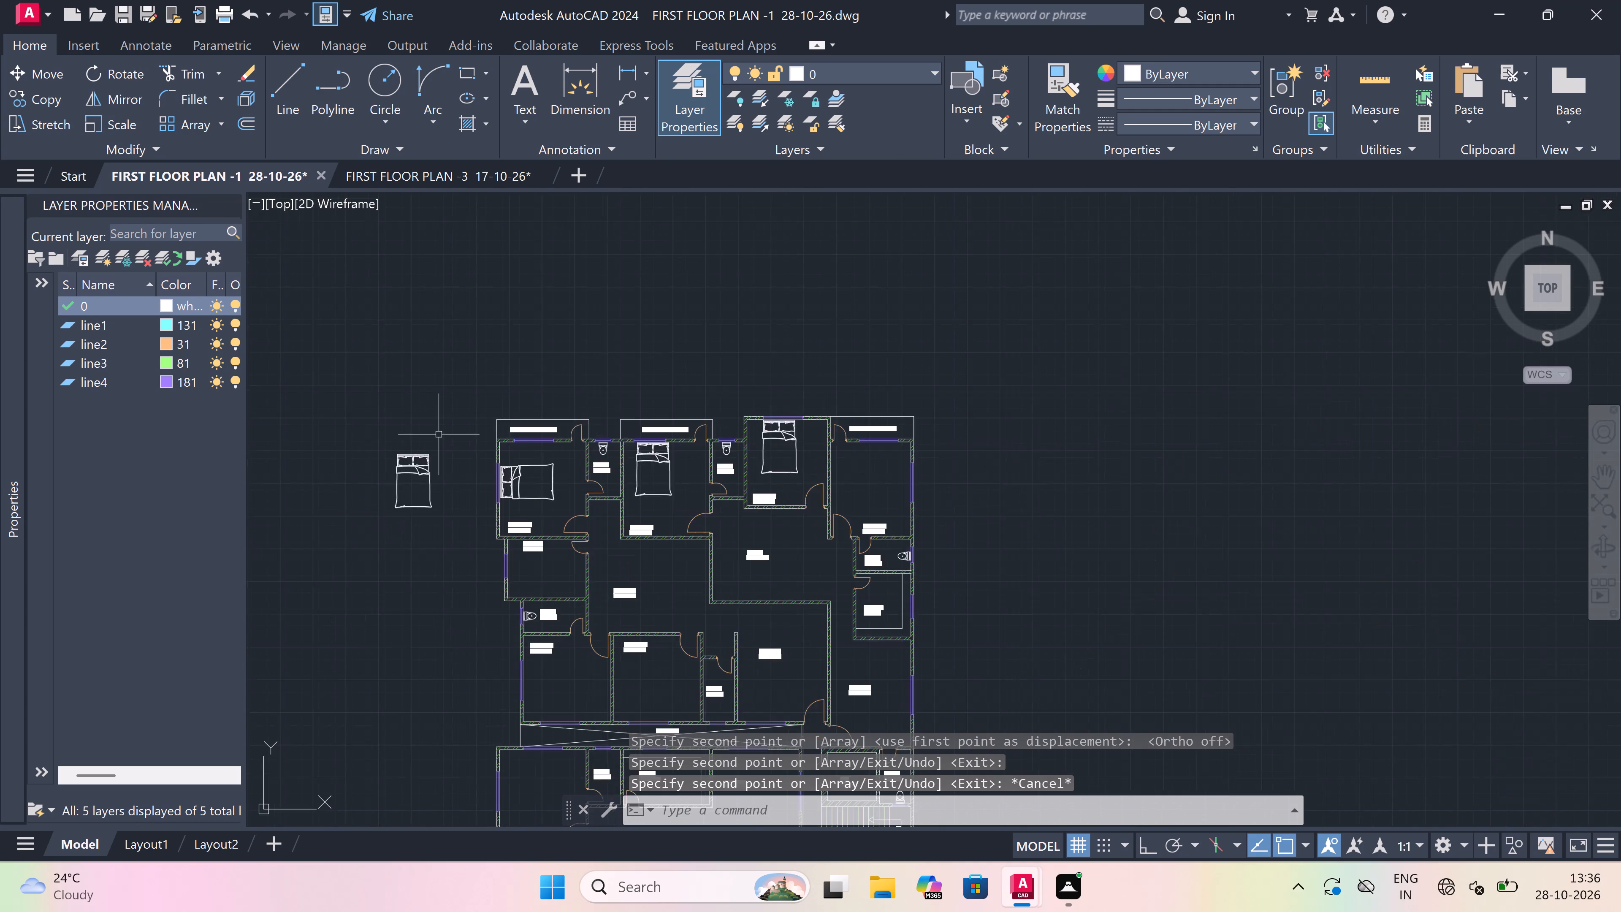
pyautogui.scroll(2, 414, 489)
pyautogui.scroll(2, 478, 363)
pyautogui.click(479, 361)
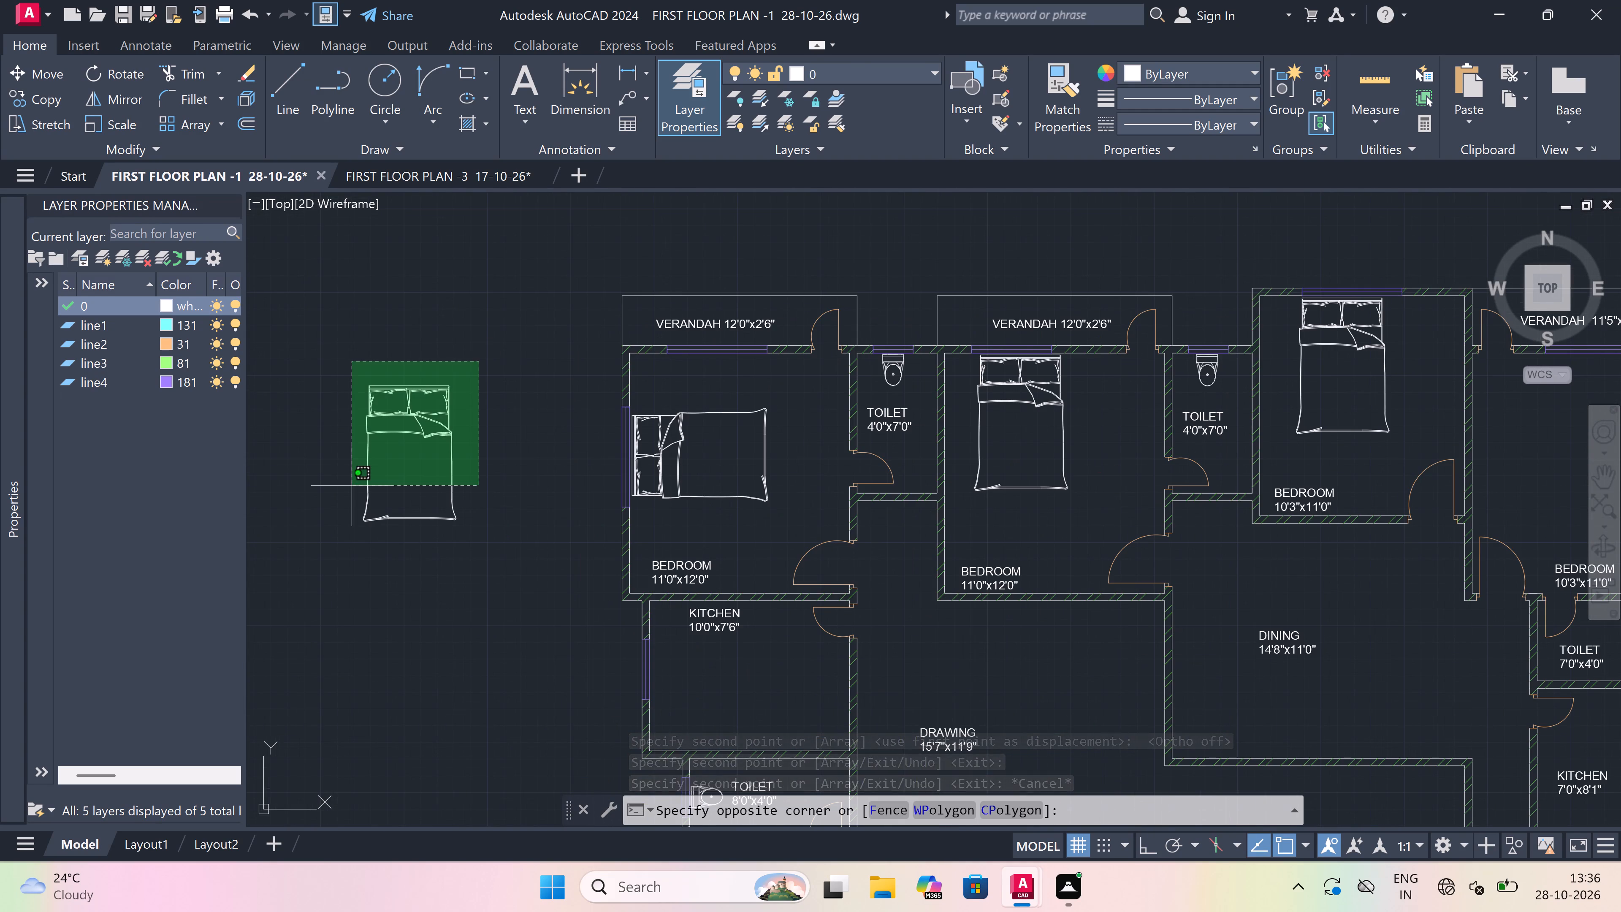
pyautogui.scroll(3, 345, 497)
pyautogui.click(327, 670)
pyautogui.scroll(-2, 329, 662)
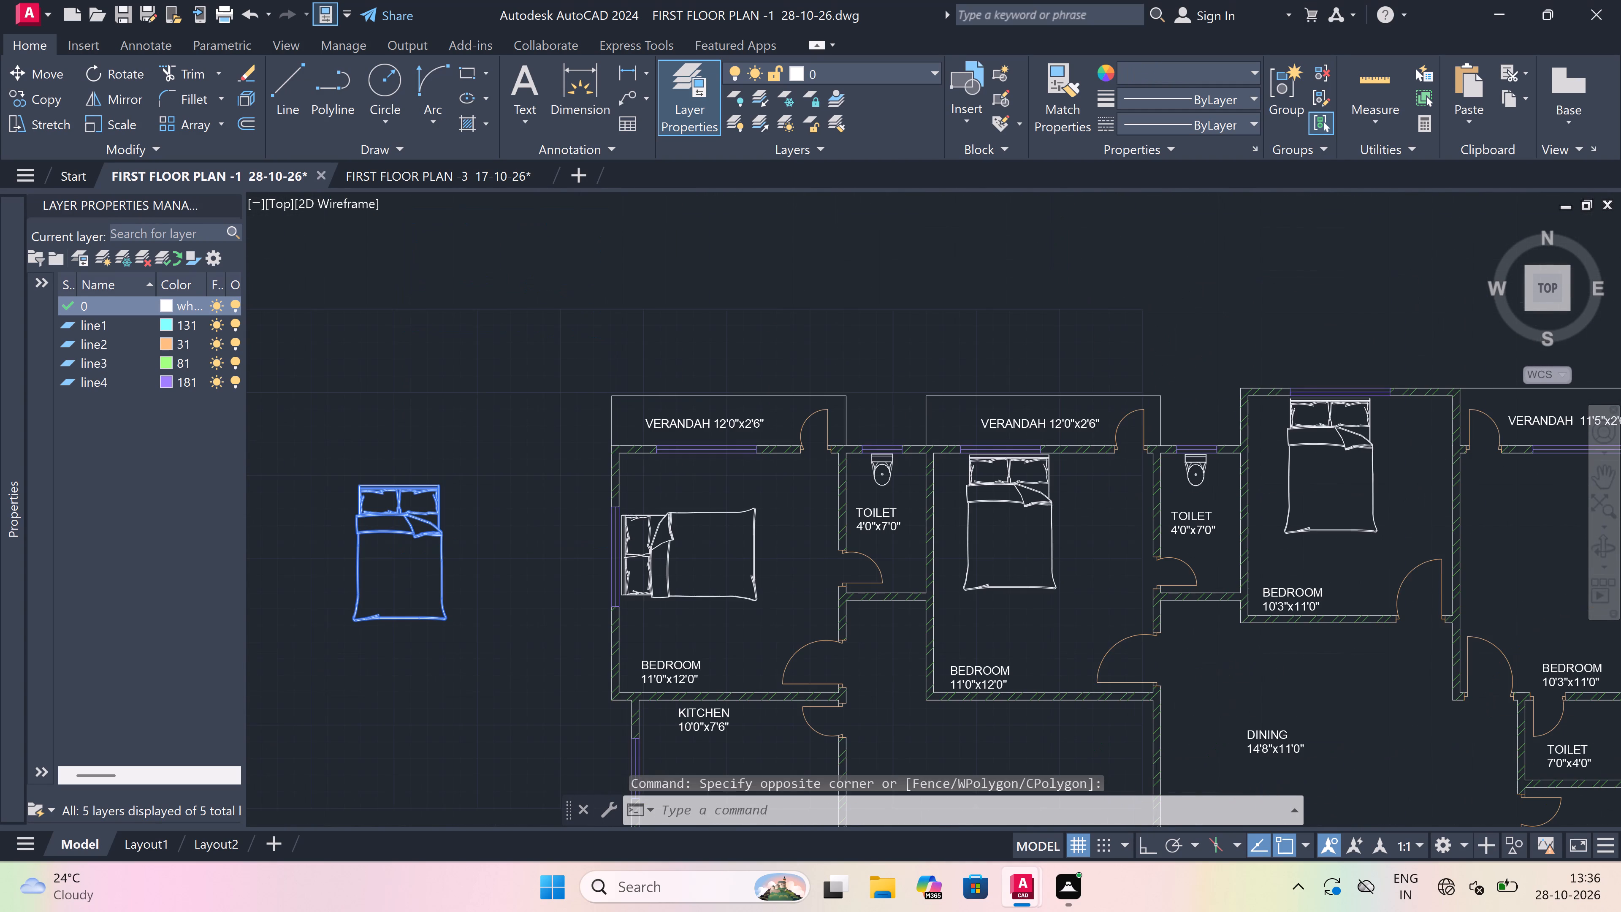
pyautogui.moveTo(100, 68); pyautogui.dragTo(106, 68)
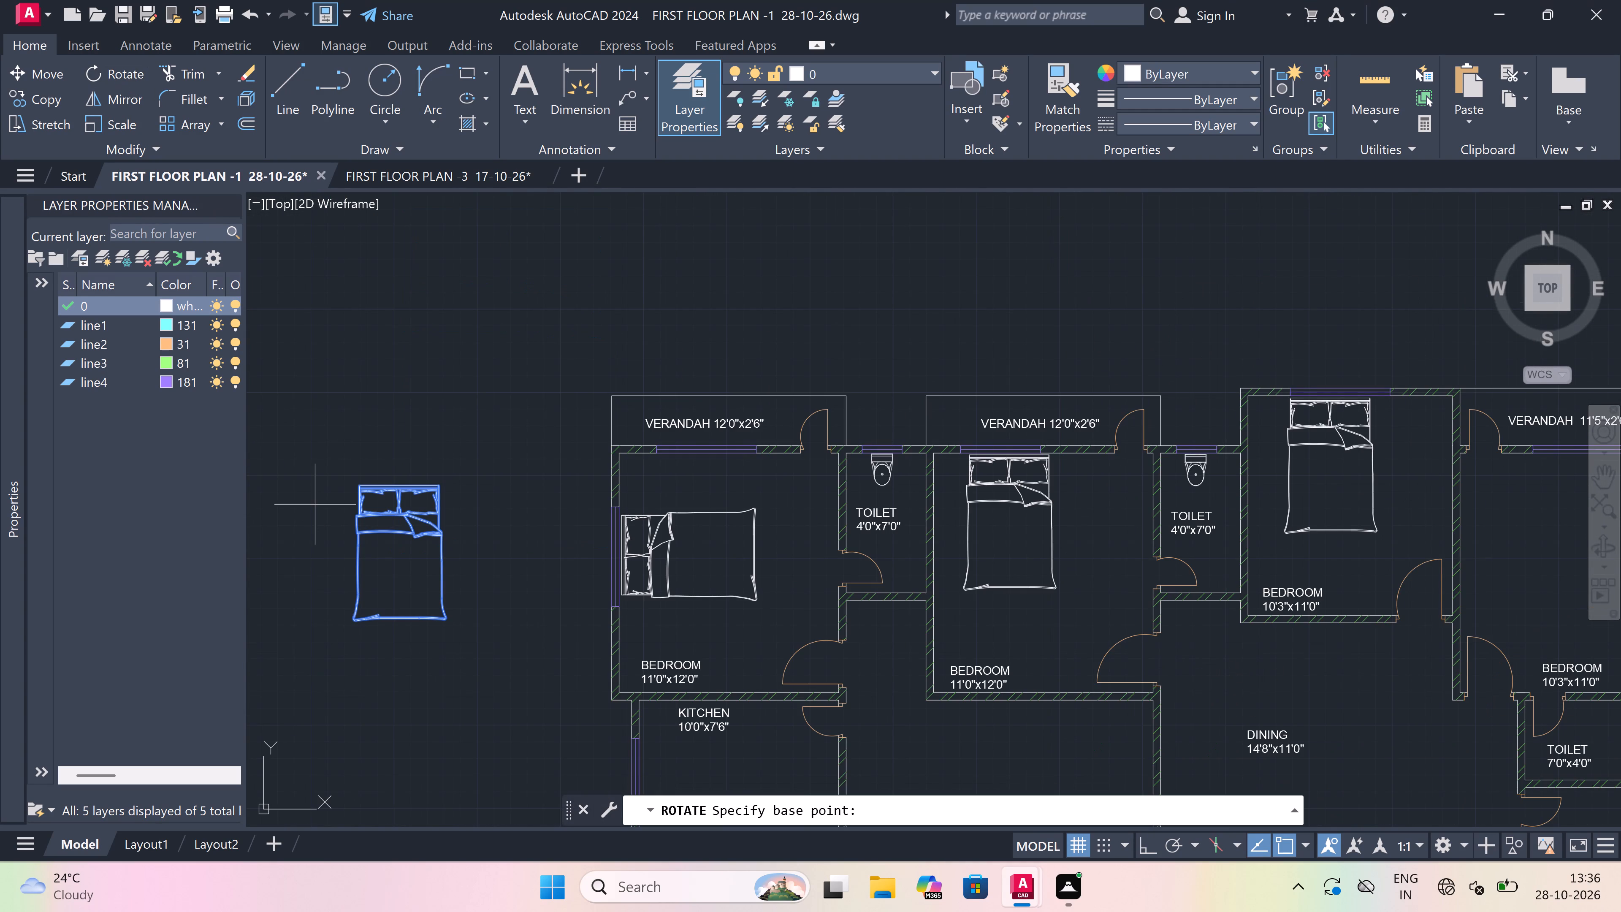
pyautogui.click(404, 566)
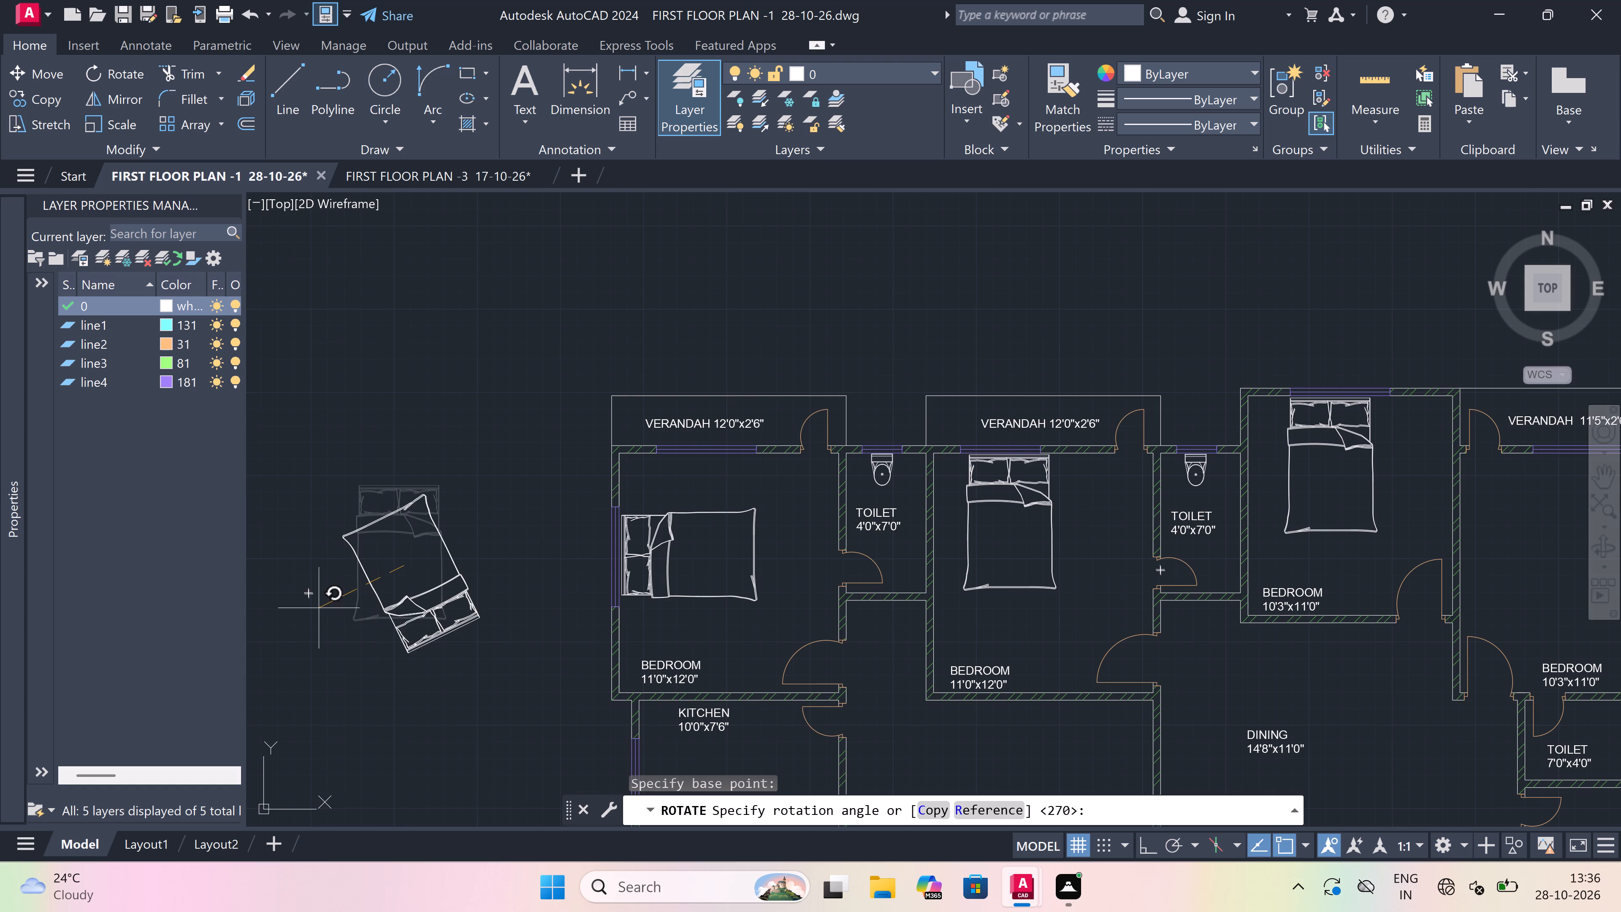
pyautogui.scroll(2, 373, 682)
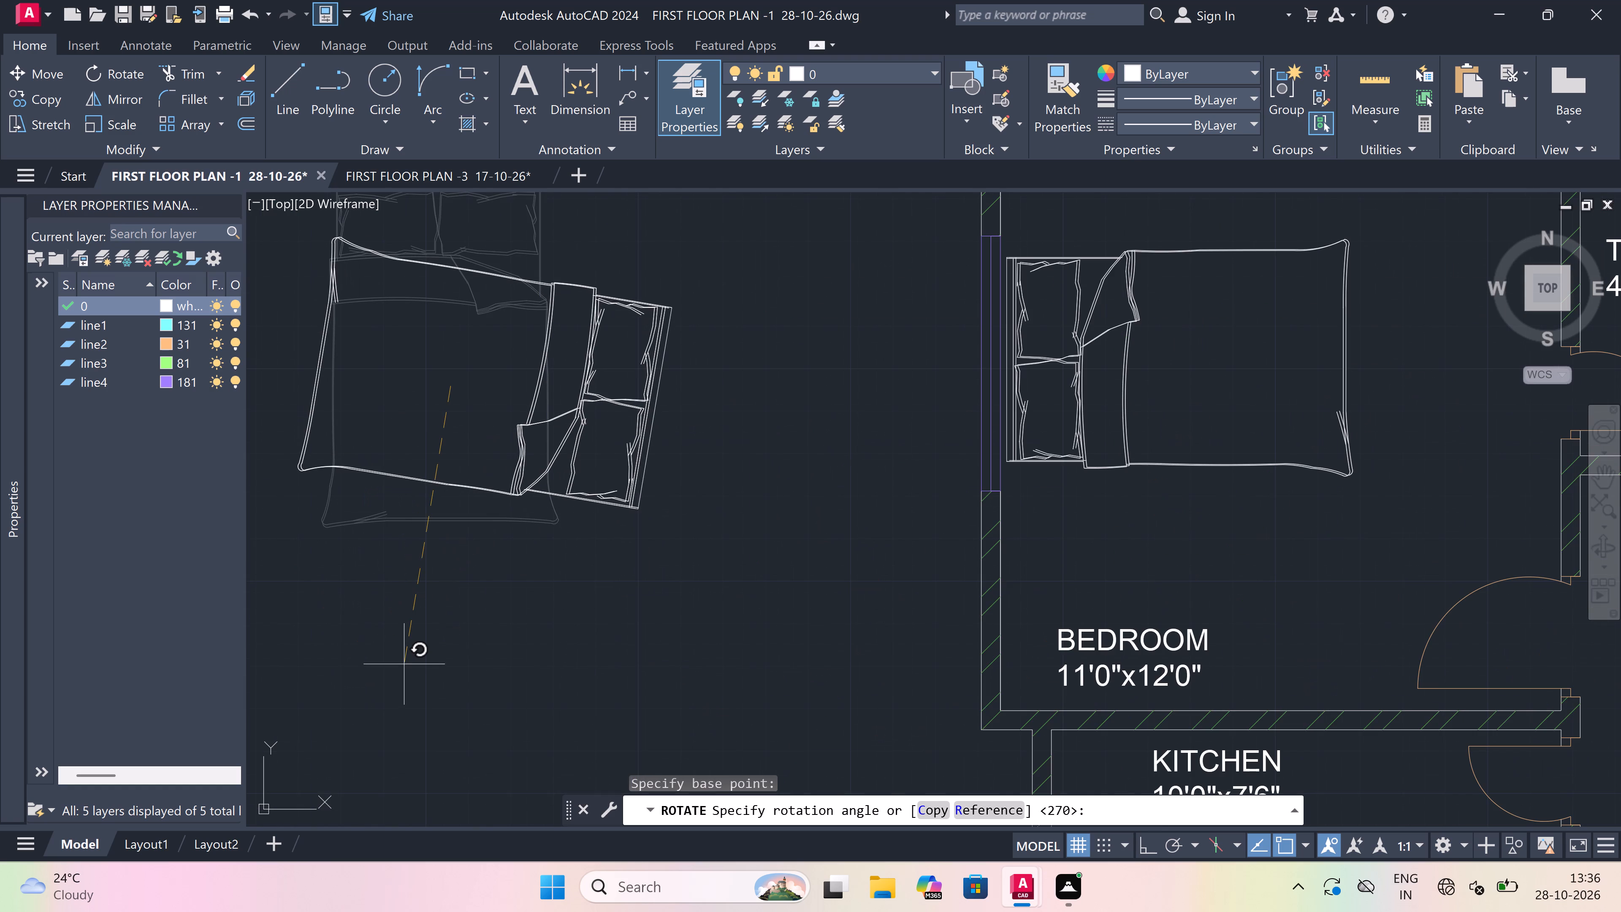
pyautogui.press('F8')
pyautogui.click(428, 649)
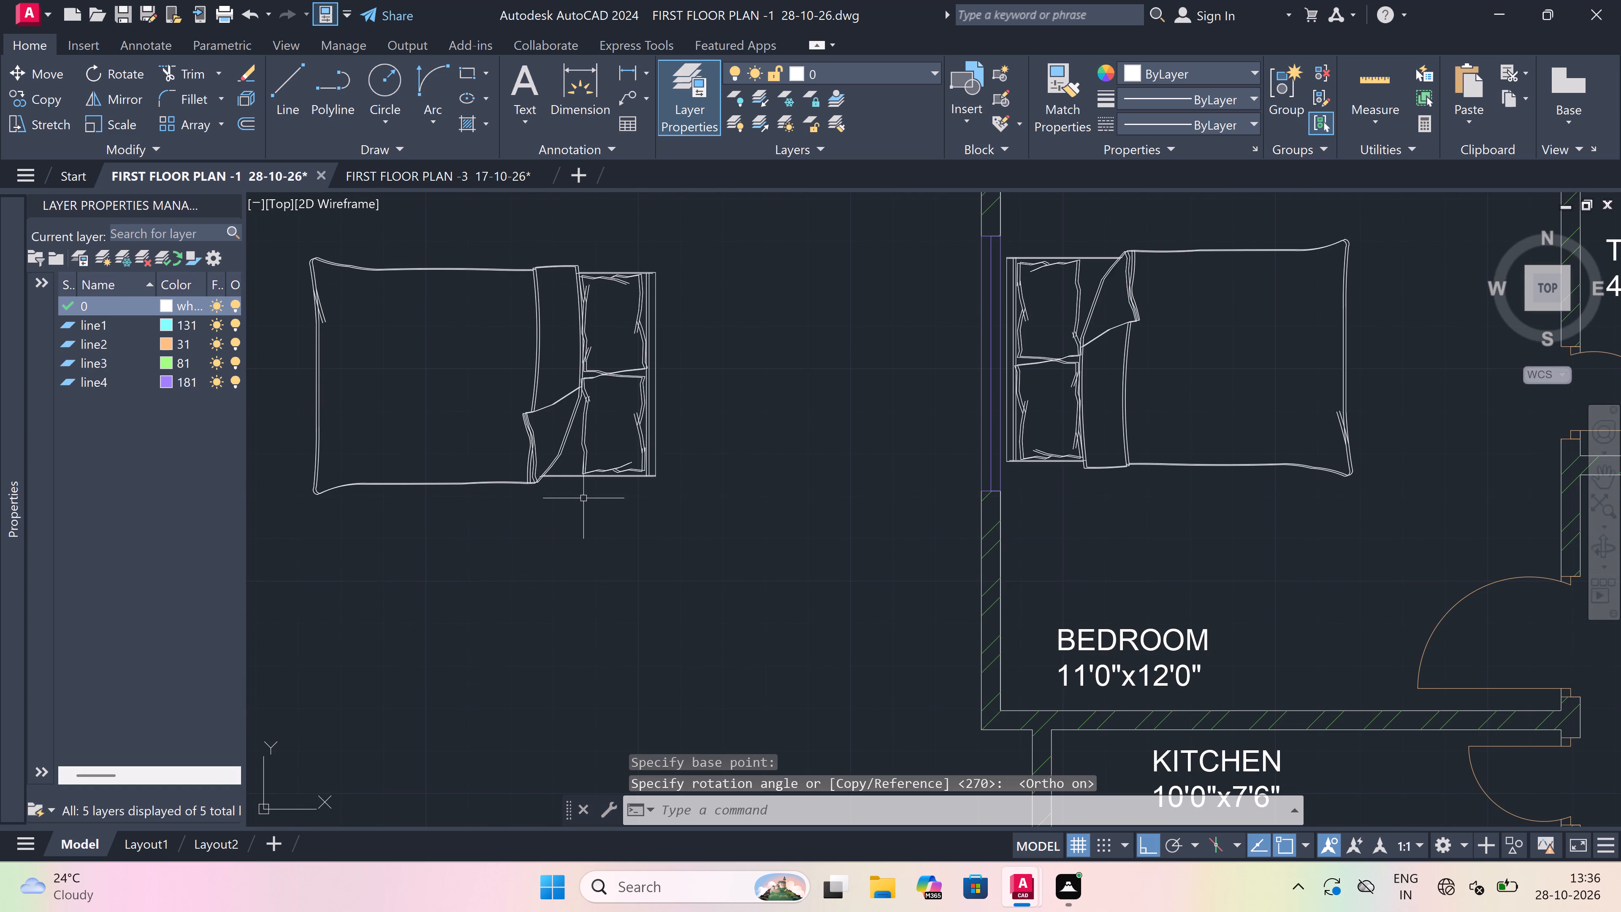
# Copy the rotated spare bed into the northeastern BEDROOM 10'3"x11'0" with its headboard at the east window wall, Ortho off, and finish copying.
pyautogui.moveTo(737, 234); pyautogui.dragTo(708, 249)
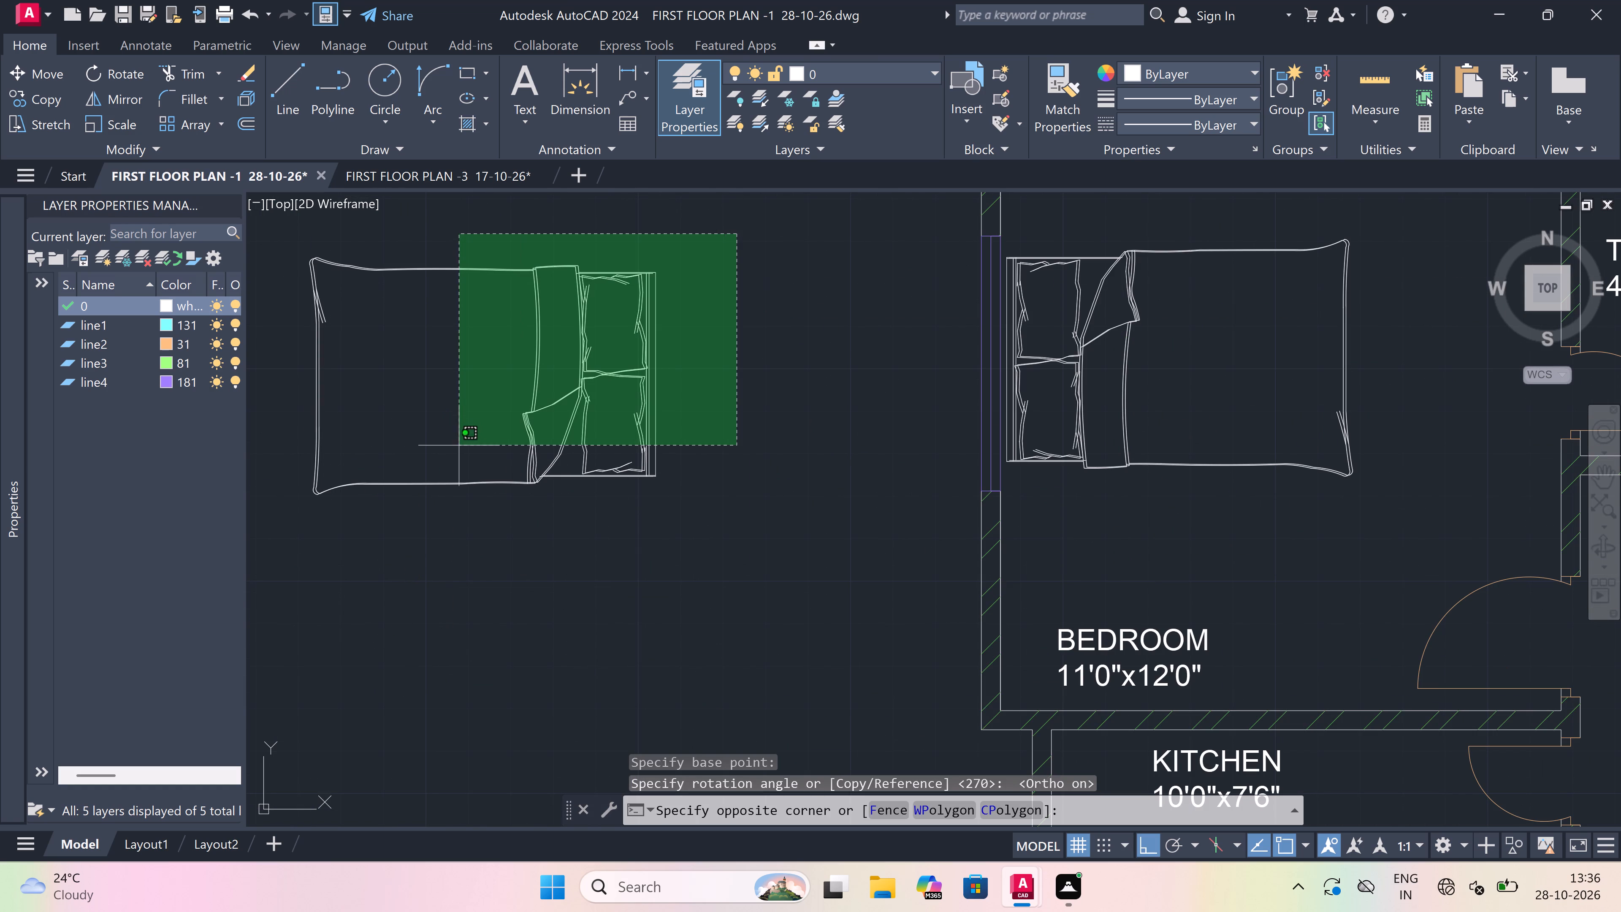
pyautogui.click(256, 601)
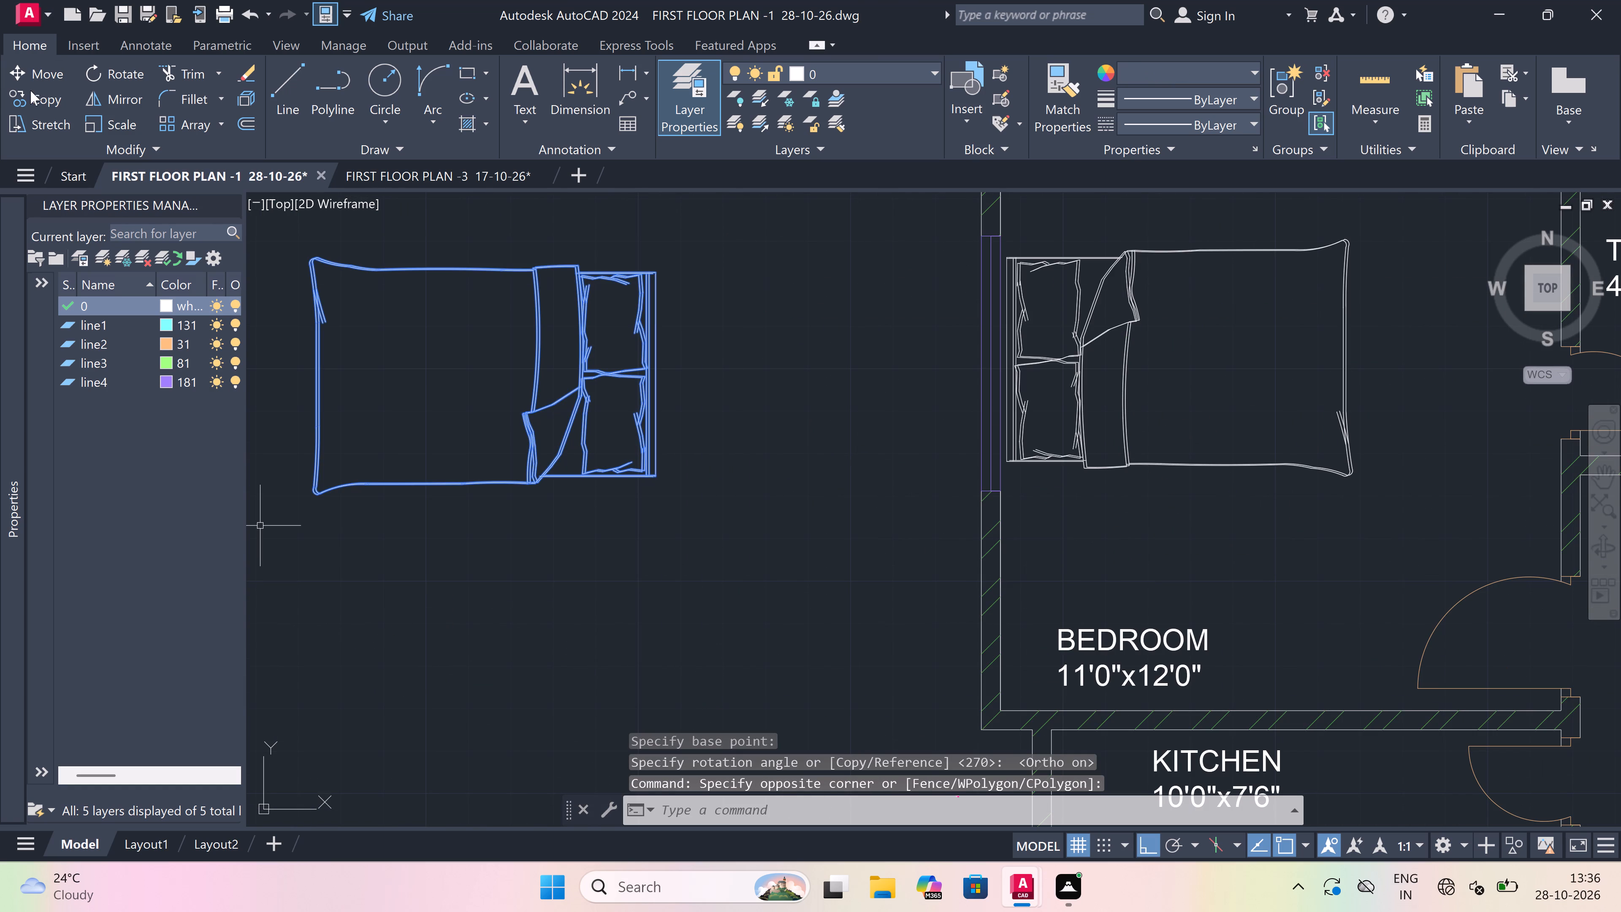
pyautogui.click(42, 96)
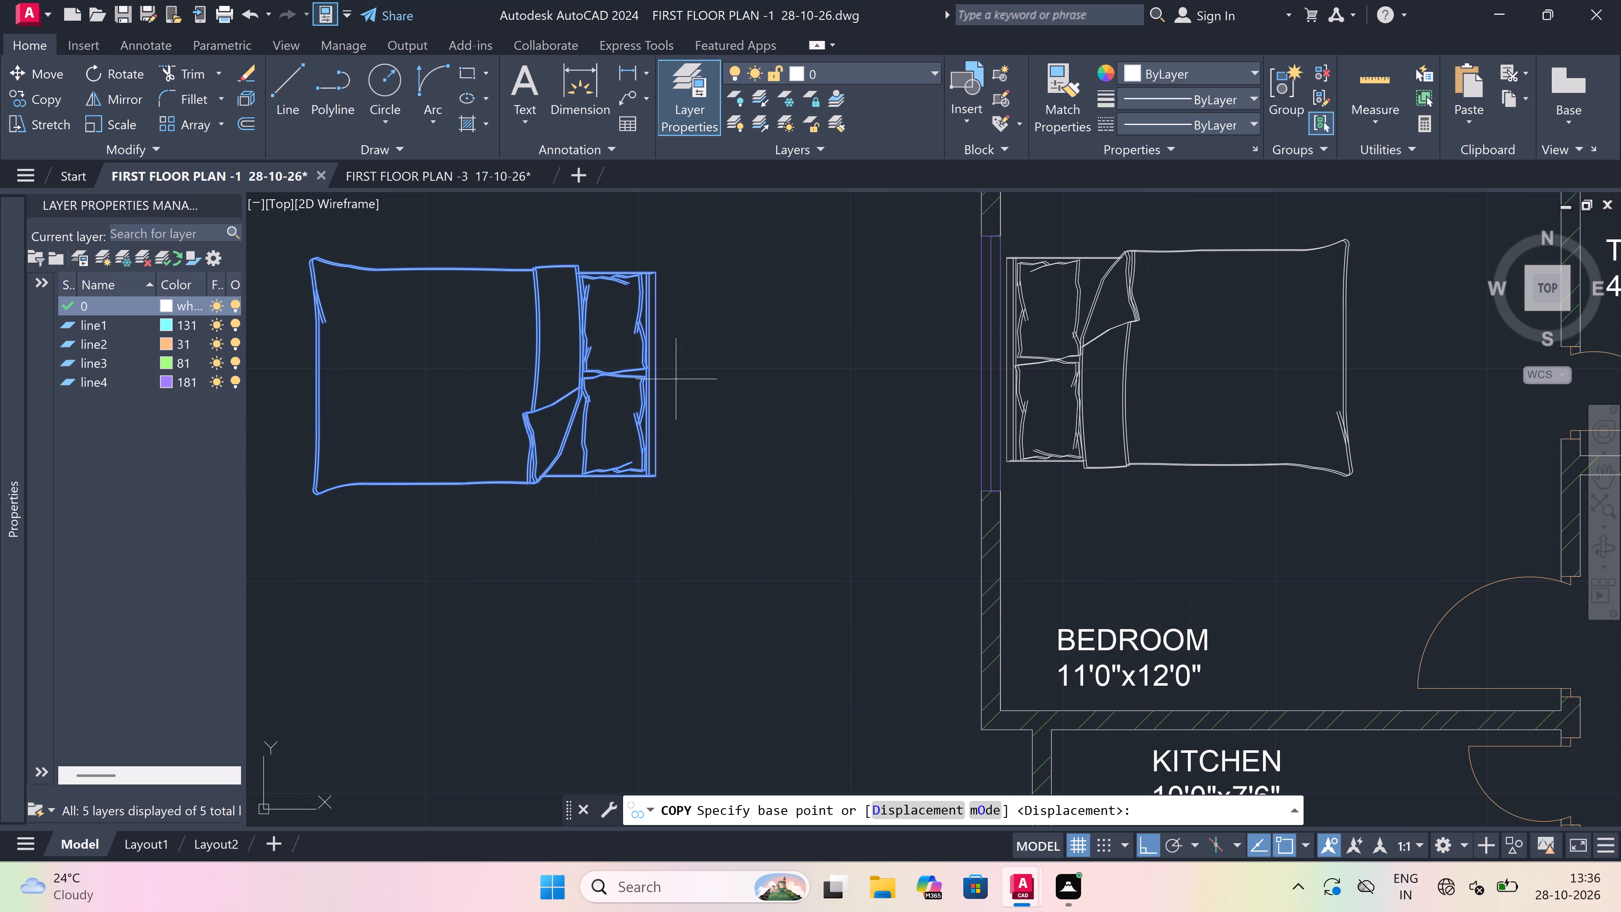
pyautogui.click(661, 367)
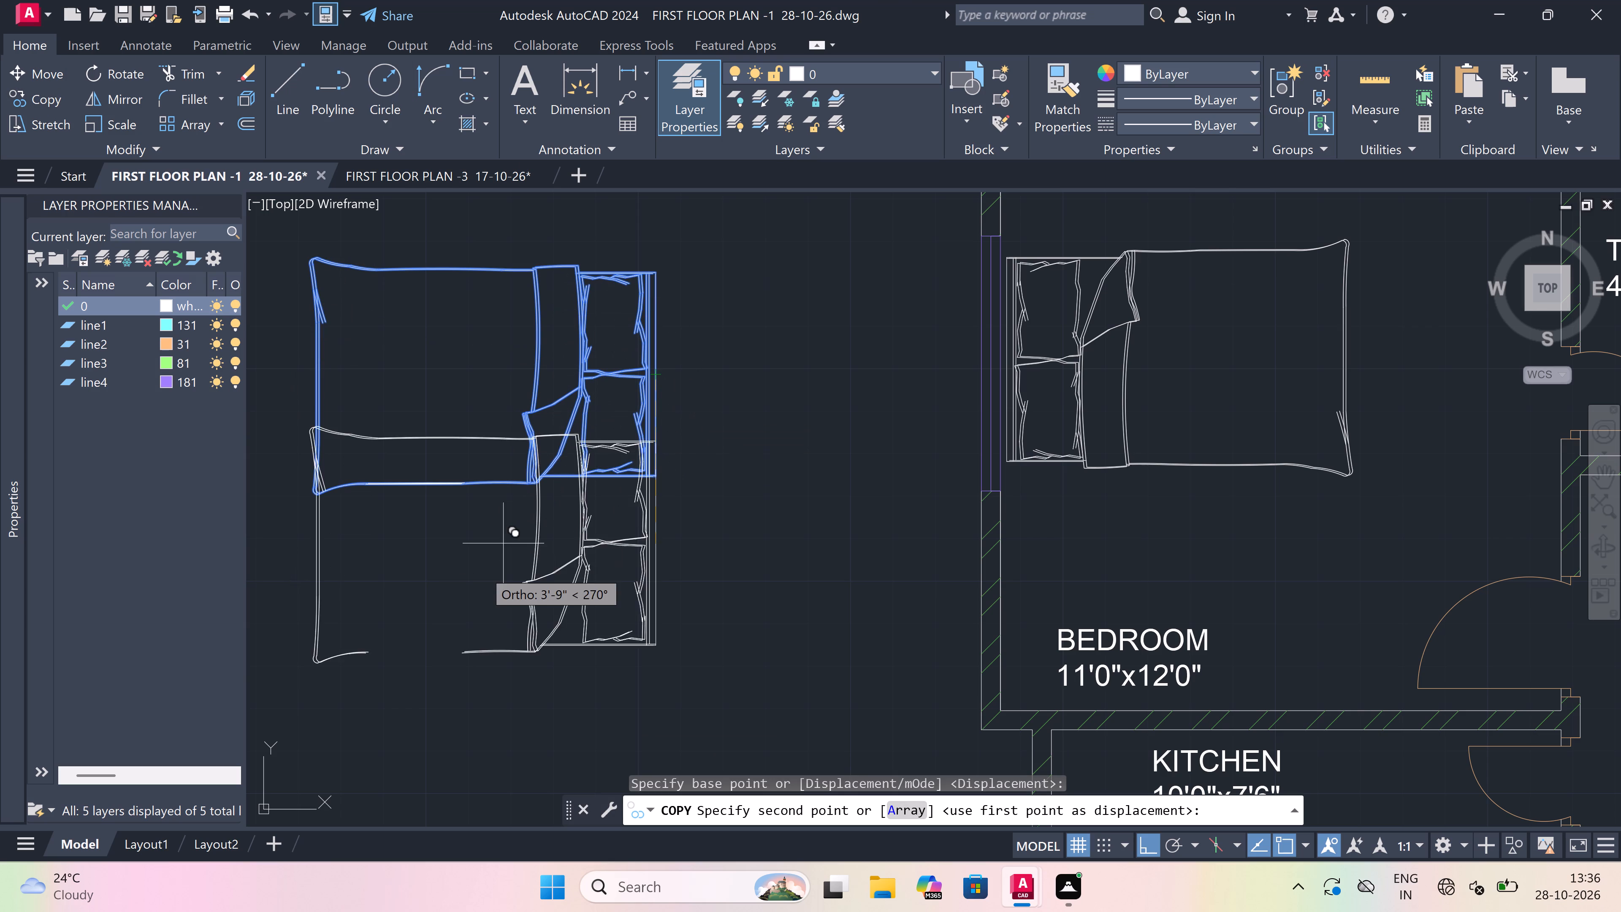
pyautogui.press('F8')
pyautogui.scroll(-6, 482, 562)
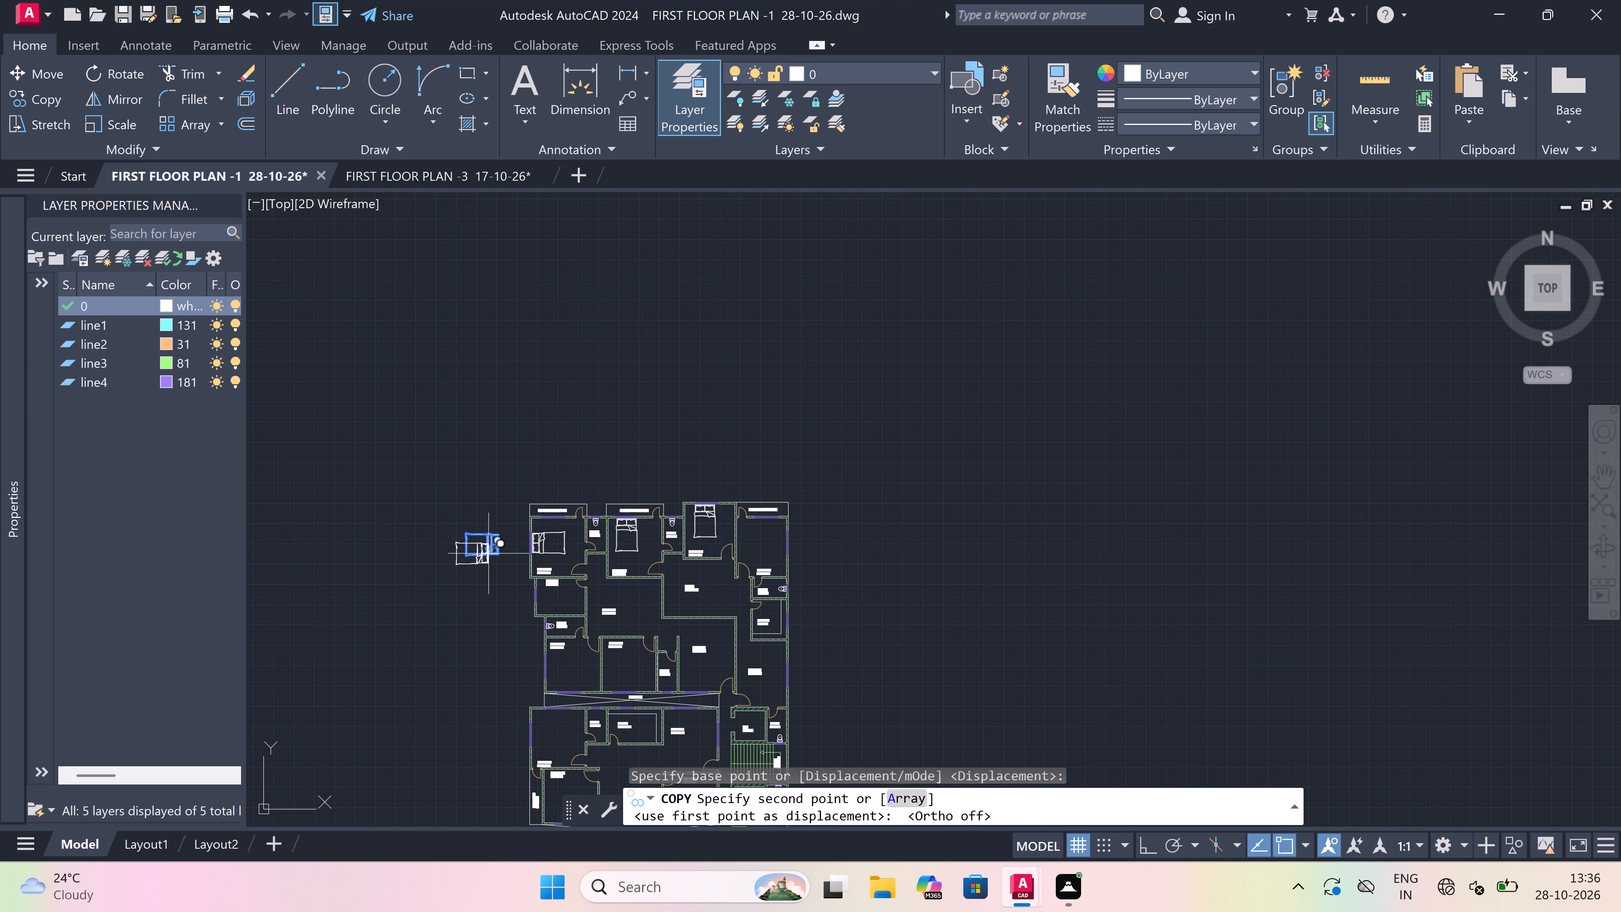
pyautogui.scroll(2, 781, 554)
pyautogui.scroll(1, 815, 485)
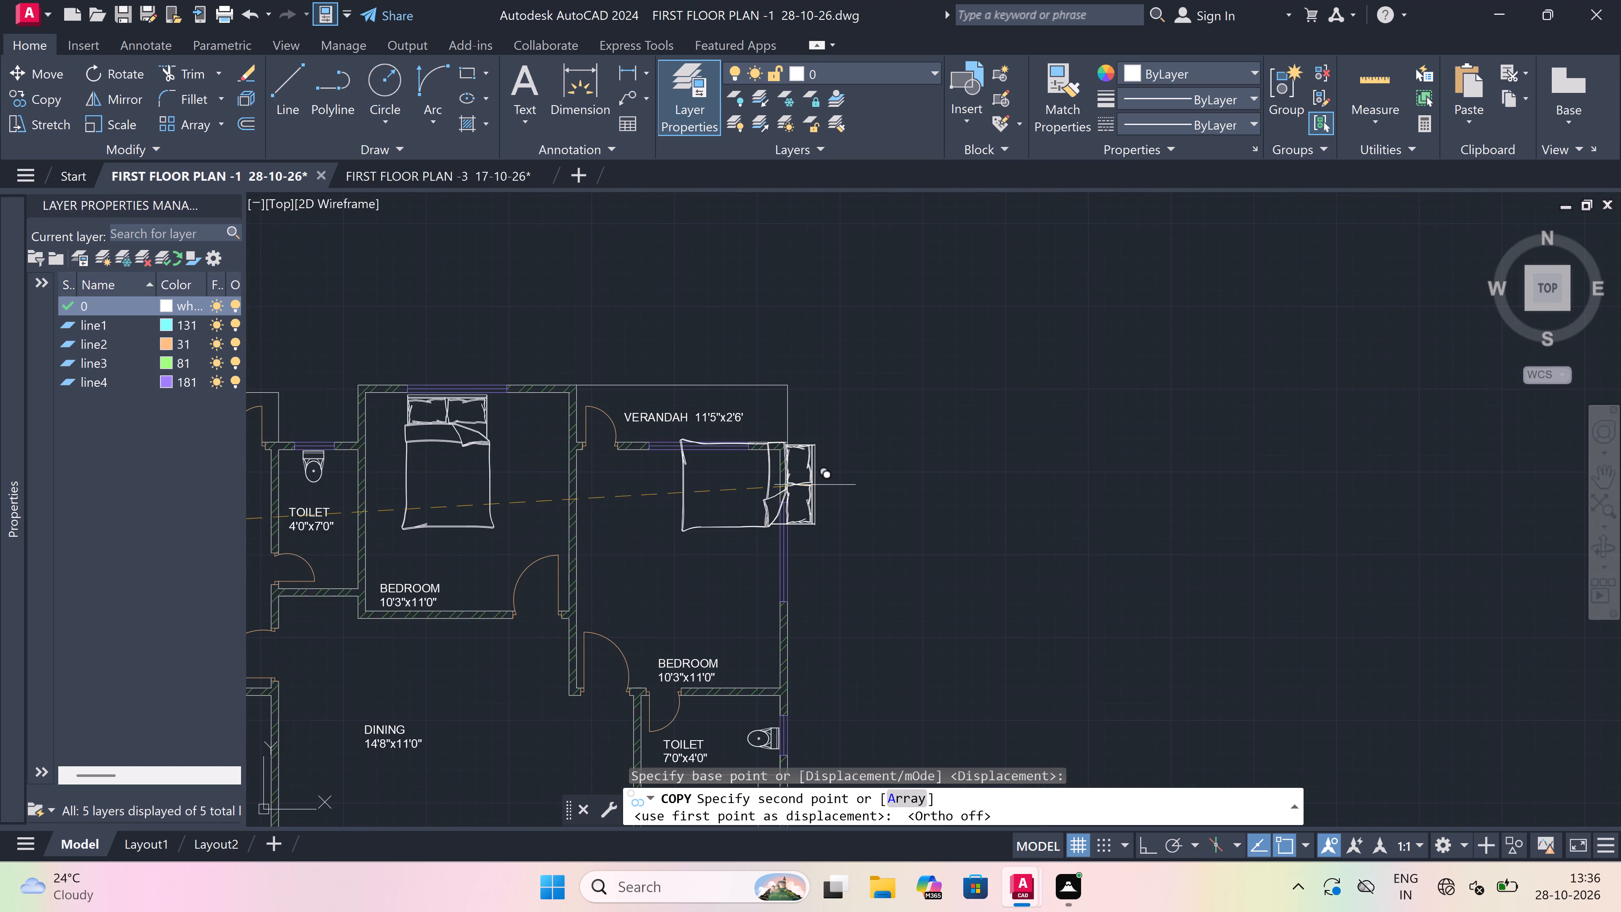
pyautogui.scroll(5, 775, 540)
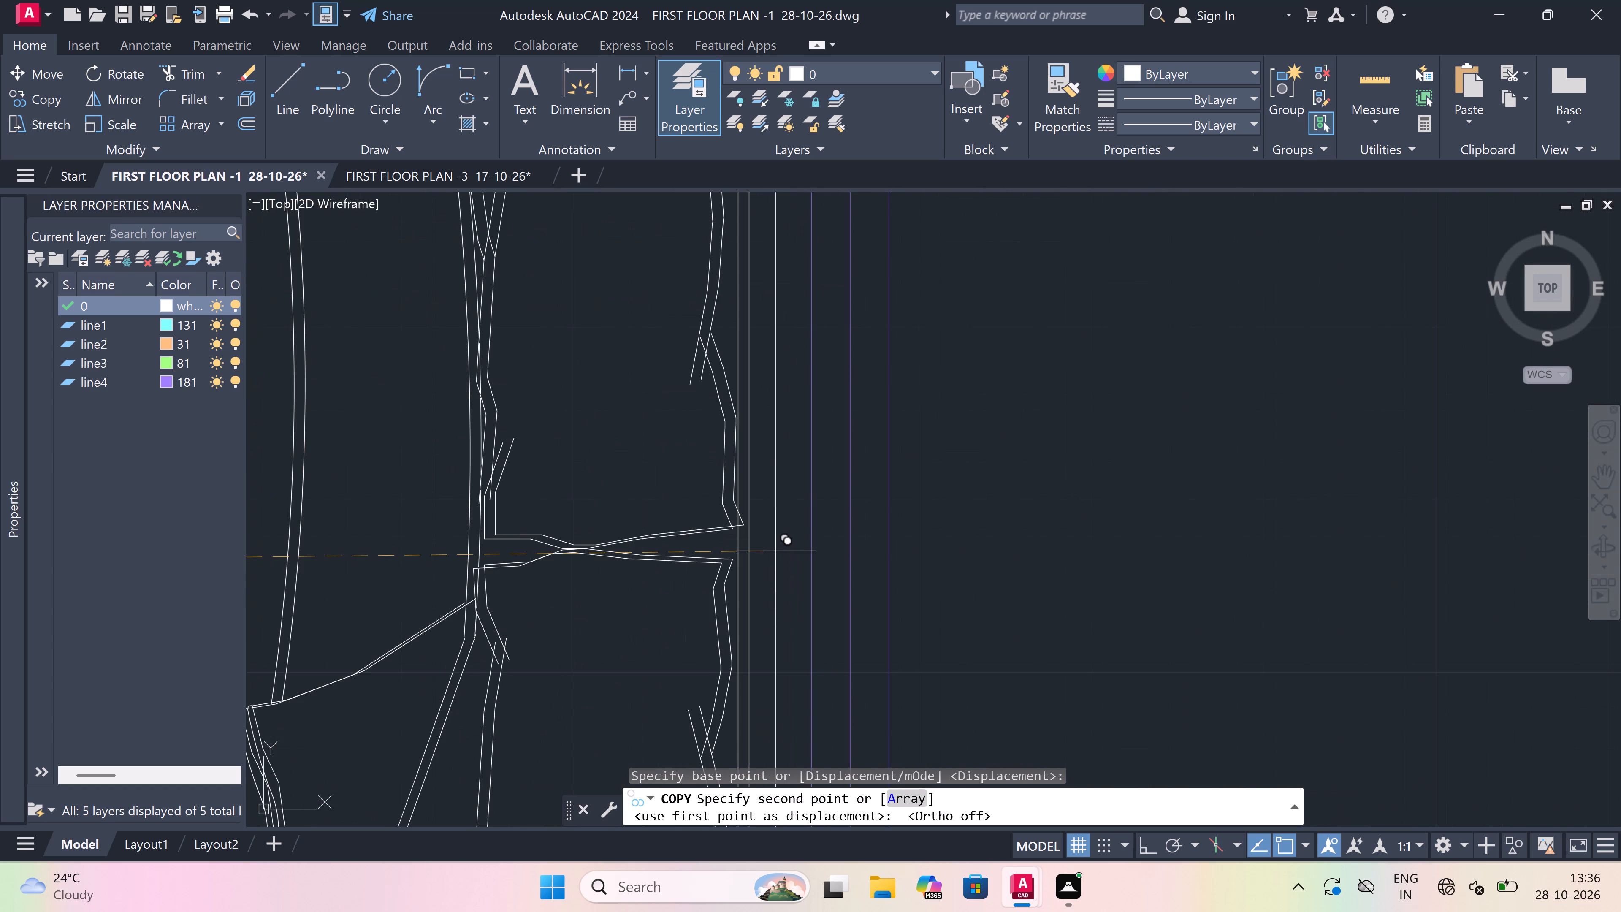
pyautogui.click(778, 562)
pyautogui.scroll(-4, 769, 552)
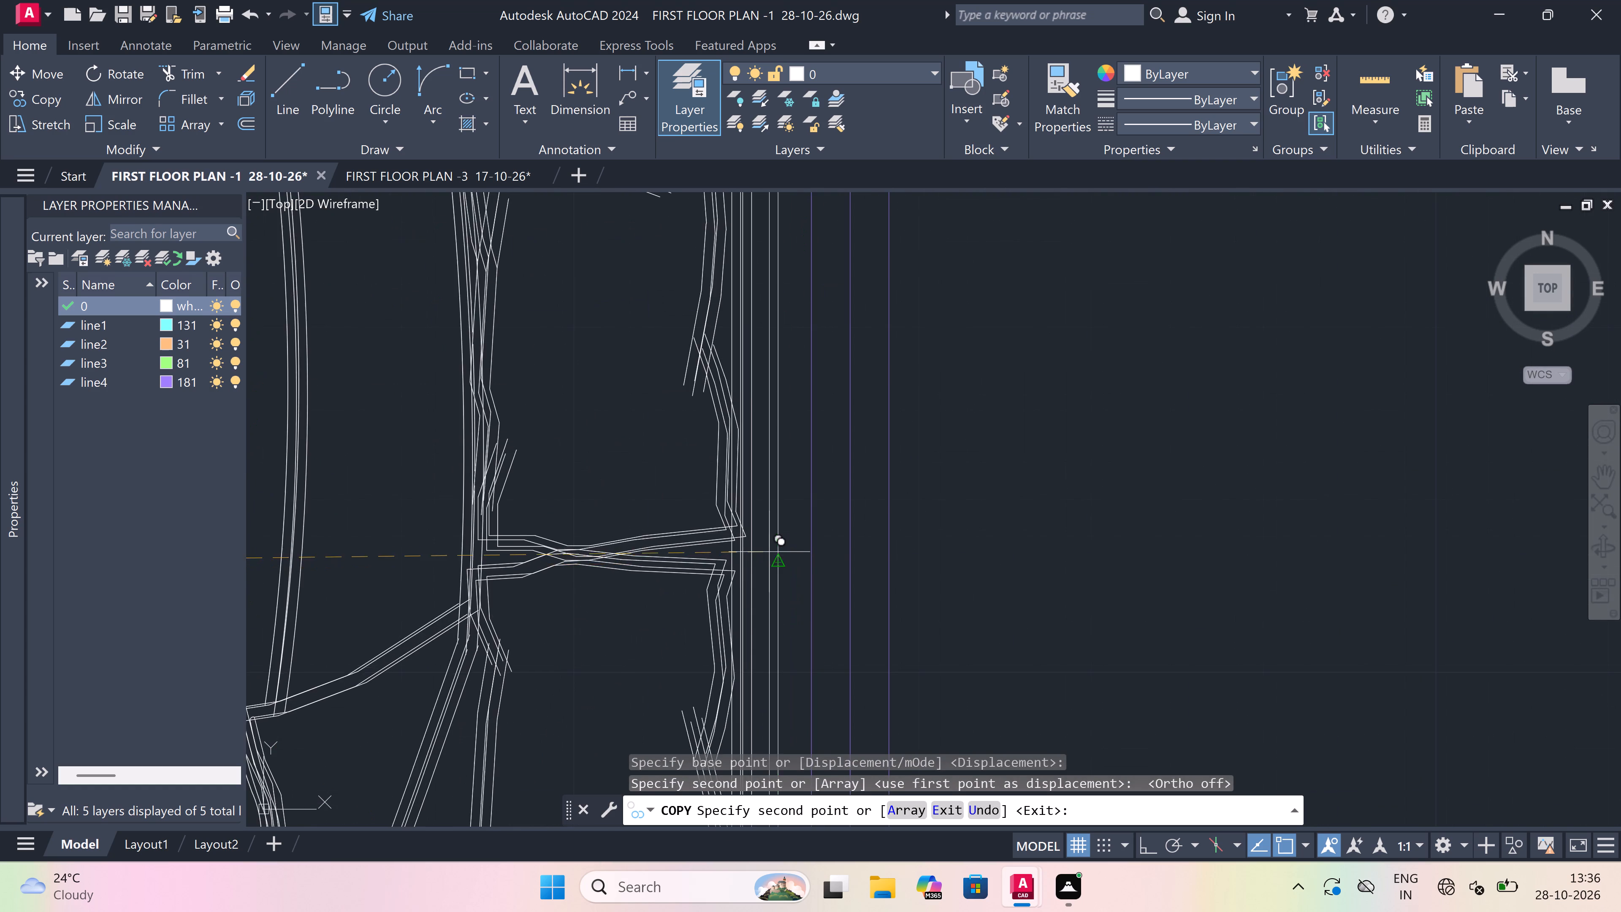
pyautogui.press('Escape')
# Draw an L-shaped counter line in KITCHEN 10'0"x7'6", about 6'-3" south from the north wall and east to the east wall.
pyautogui.scroll(-8, 764, 547)
pyautogui.scroll(2, 632, 588)
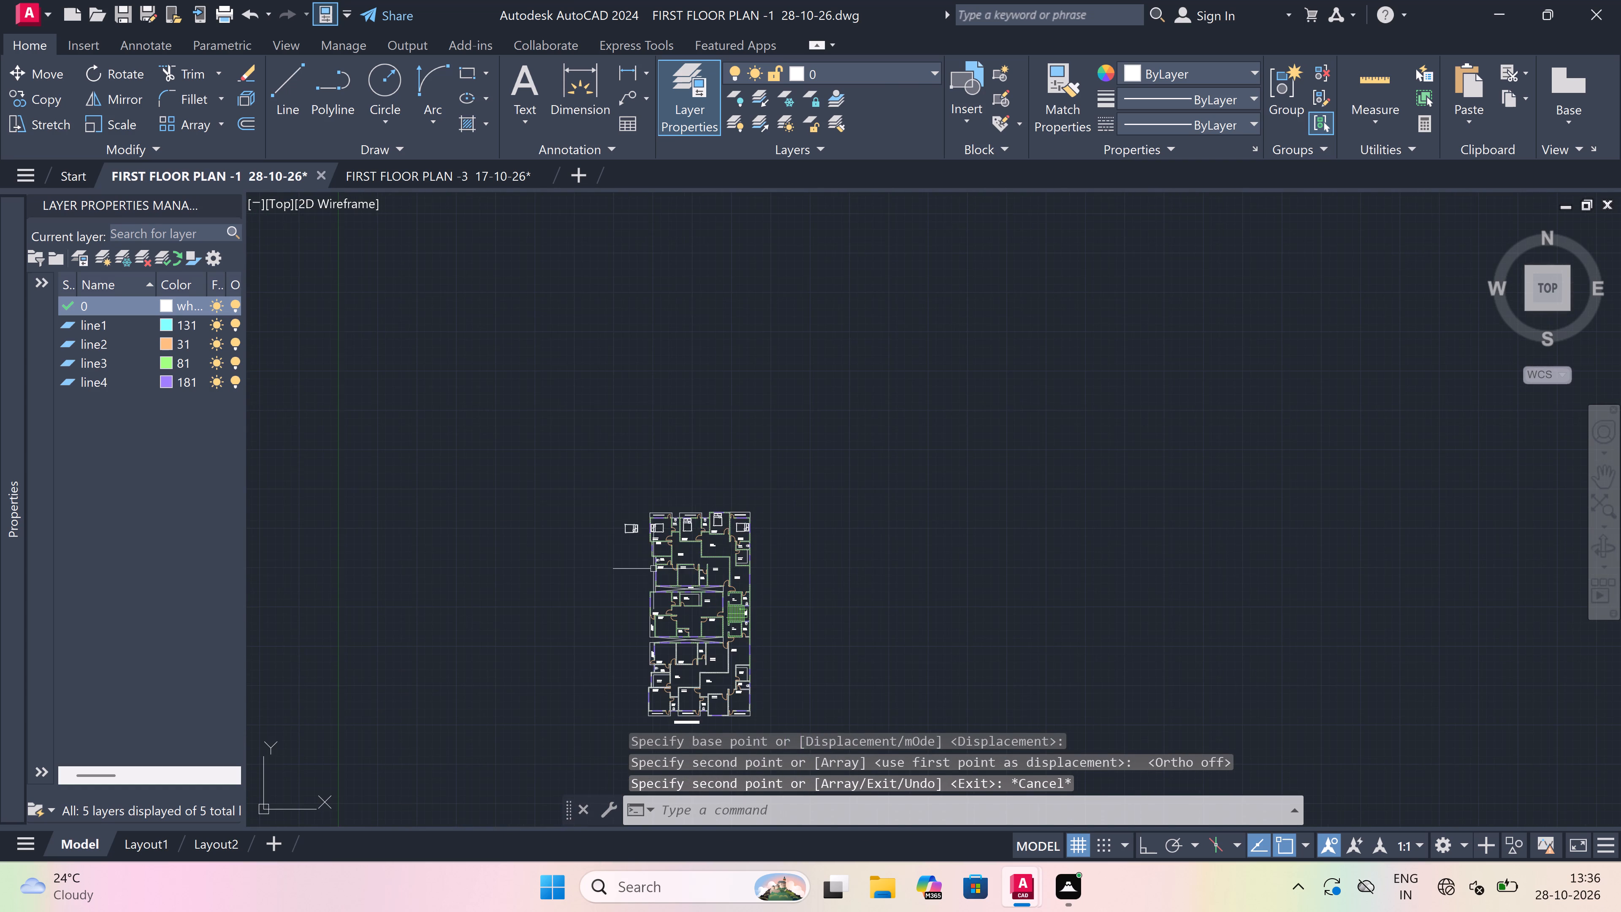
pyautogui.scroll(3, 693, 478)
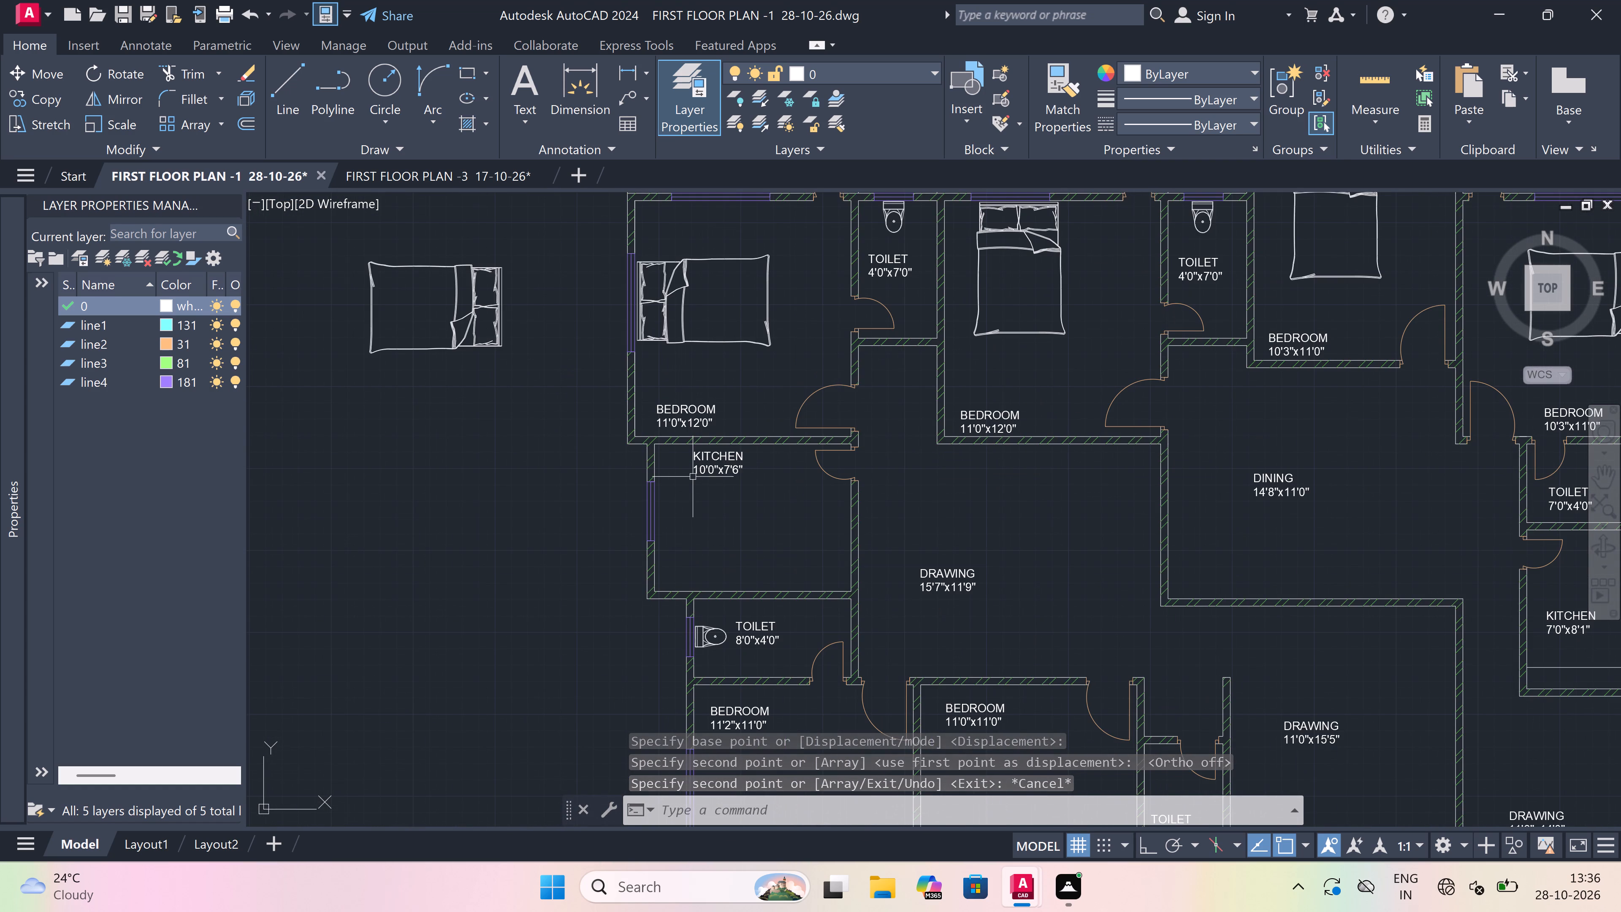
pyautogui.scroll(1, 702, 471)
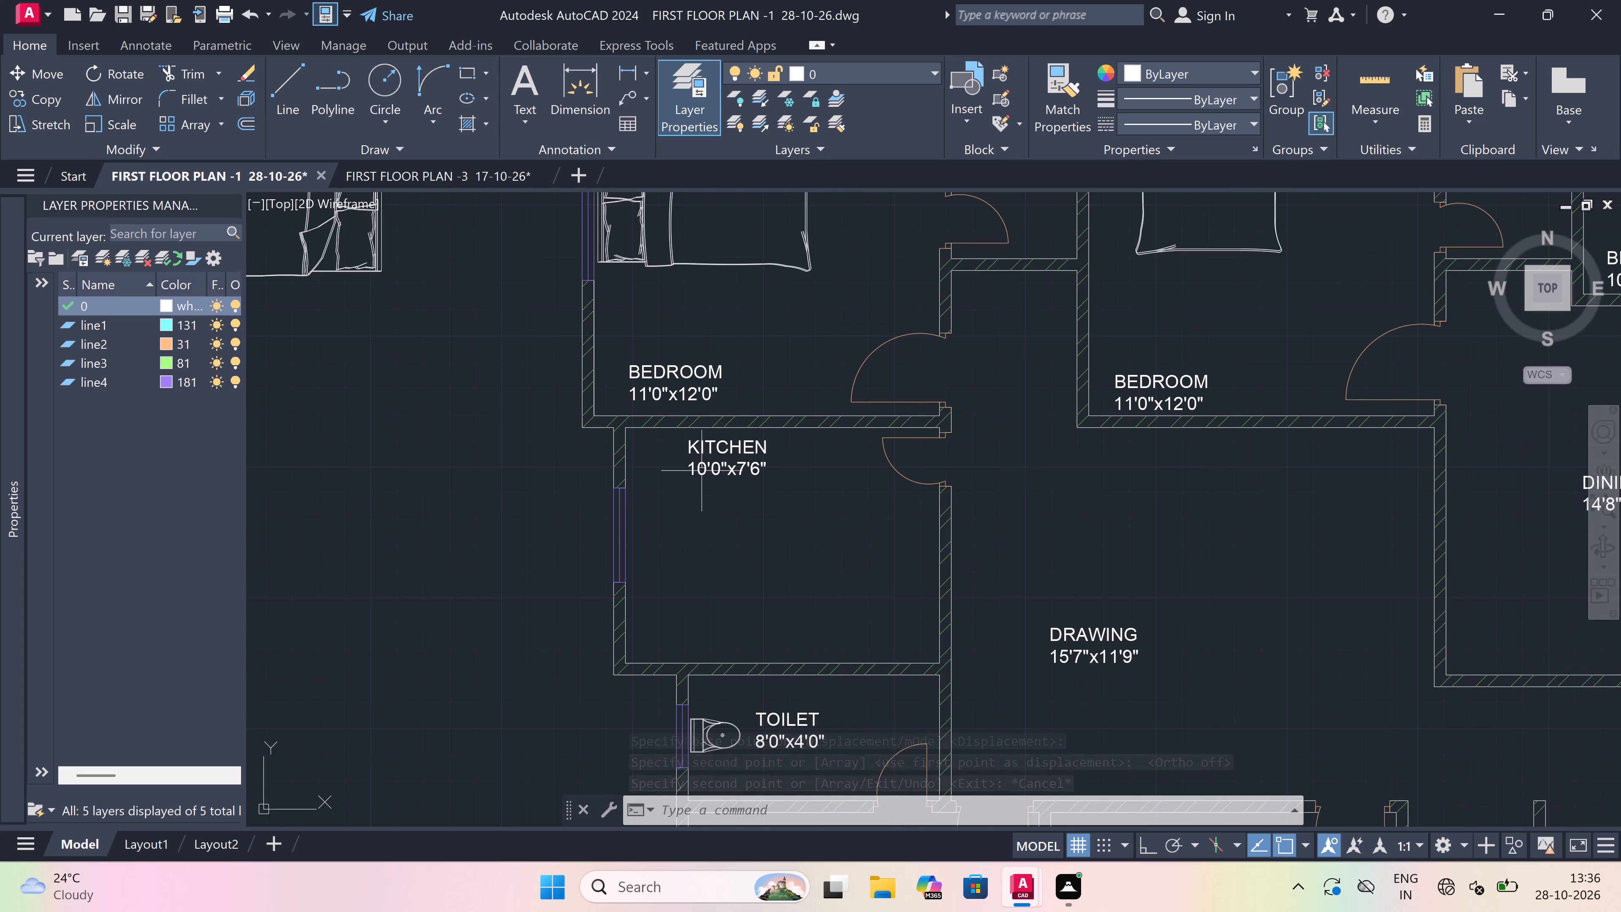
pyautogui.press('l')
pyautogui.press('space')
pyautogui.click(668, 430)
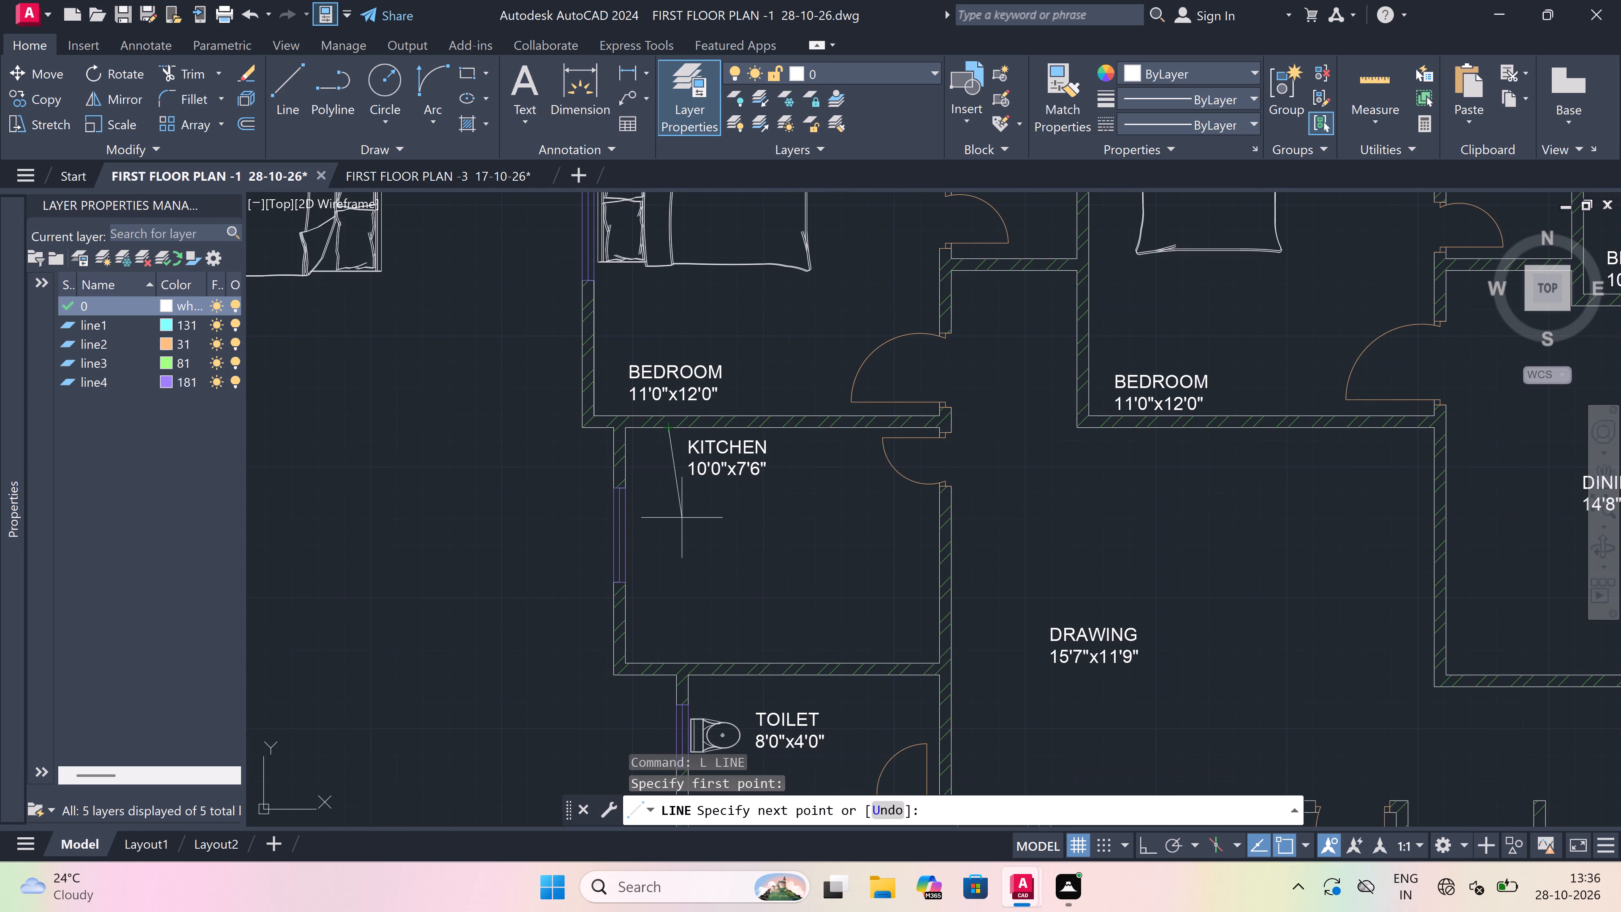
pyautogui.press('F8')
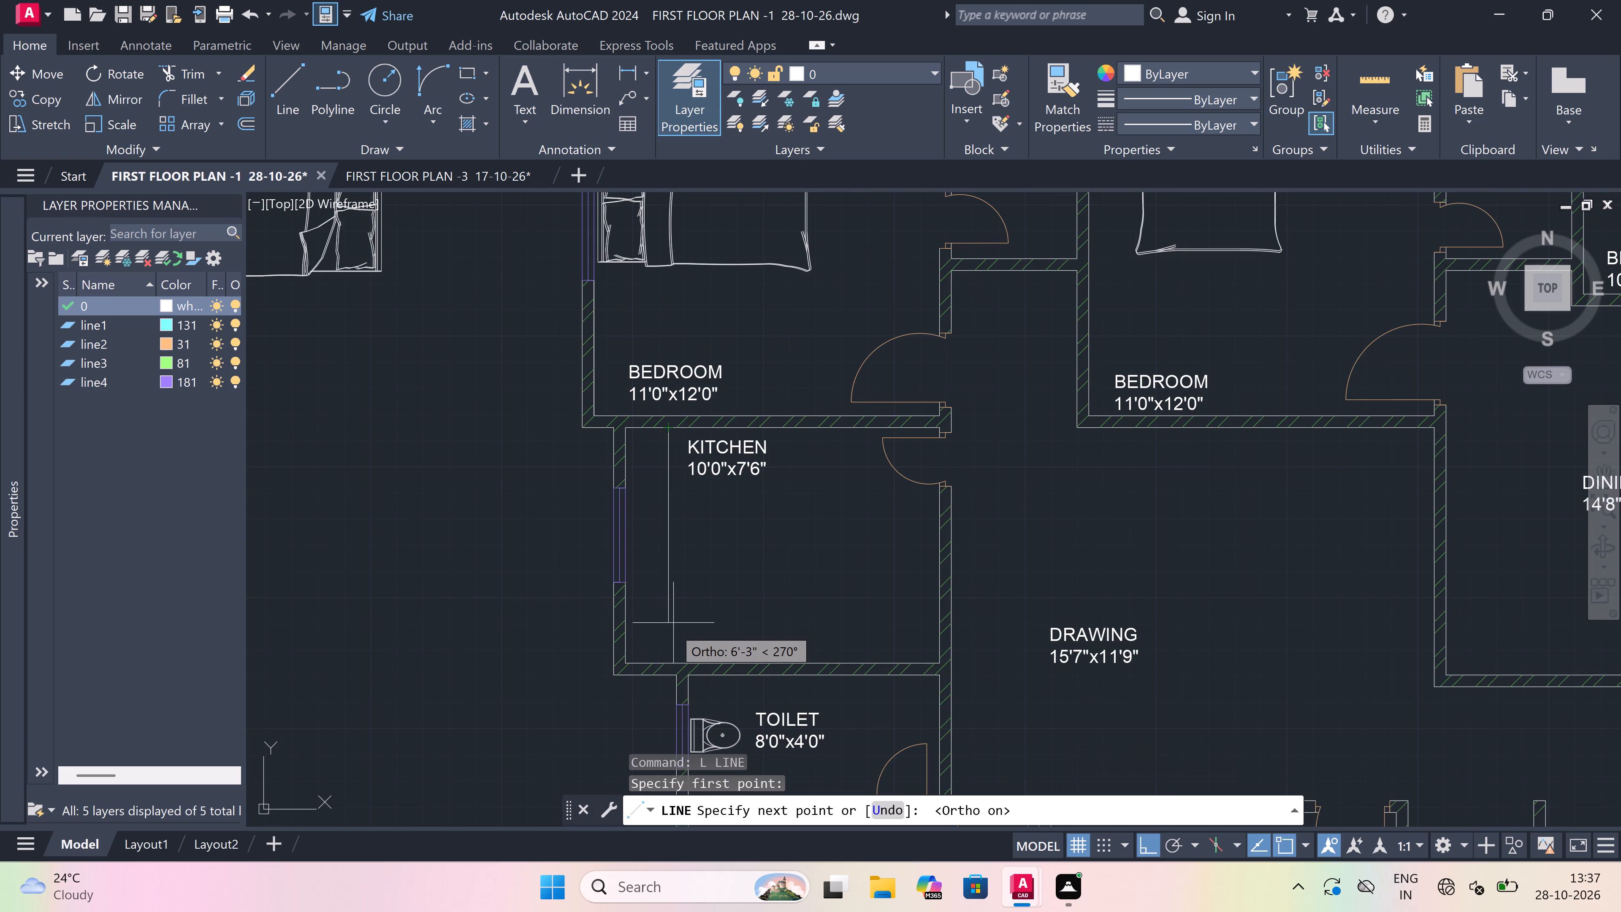
pyautogui.moveTo(672, 616); pyautogui.dragTo(730, 607)
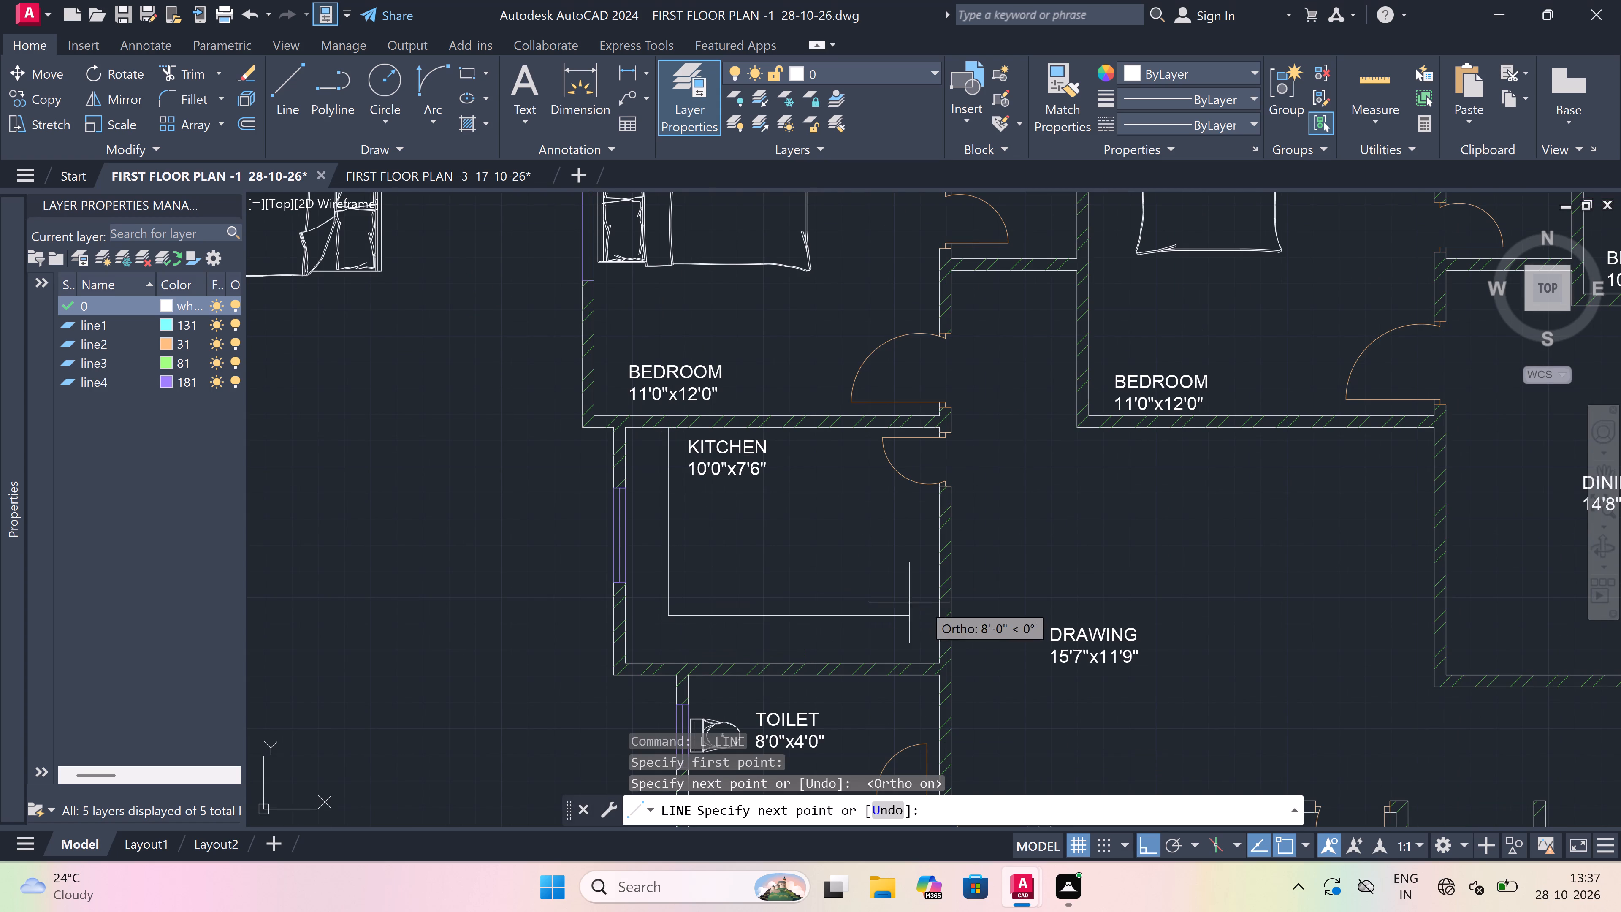
pyautogui.click(934, 619)
pyautogui.press('Escape')
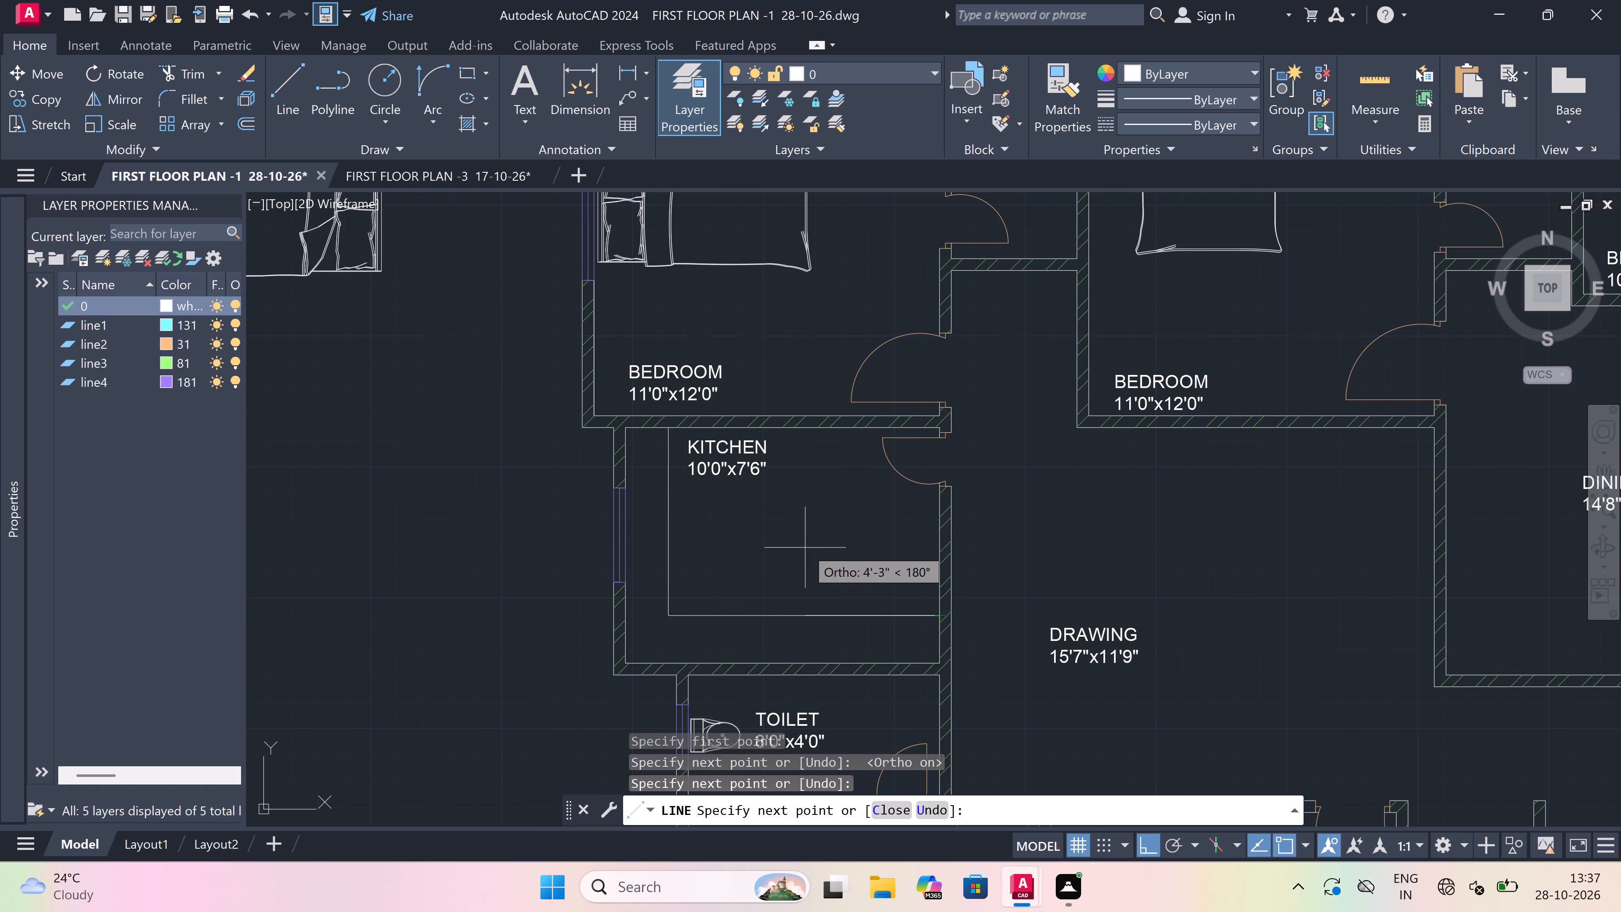
# Finish the counter line and move the KITCHEN 10'0"x7'6" label to the middle of the room, clear of the counter, with Ortho off.
pyautogui.click(759, 482)
pyautogui.click(699, 433)
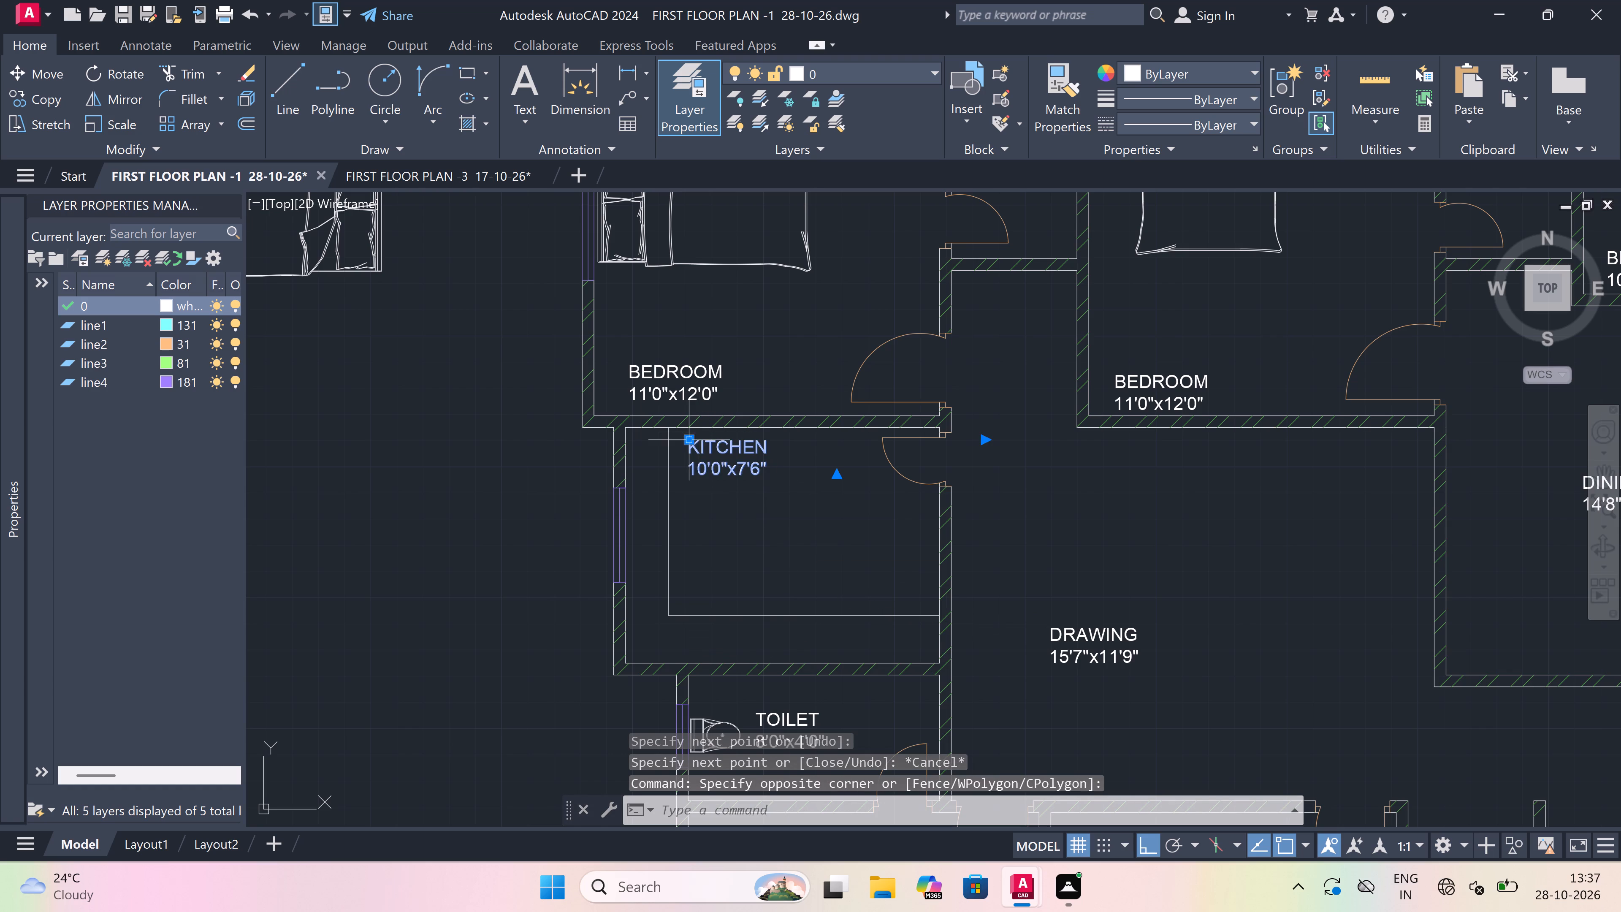
pyautogui.moveTo(683, 441); pyautogui.dragTo(687, 443)
pyautogui.click(694, 445)
pyautogui.click(693, 442)
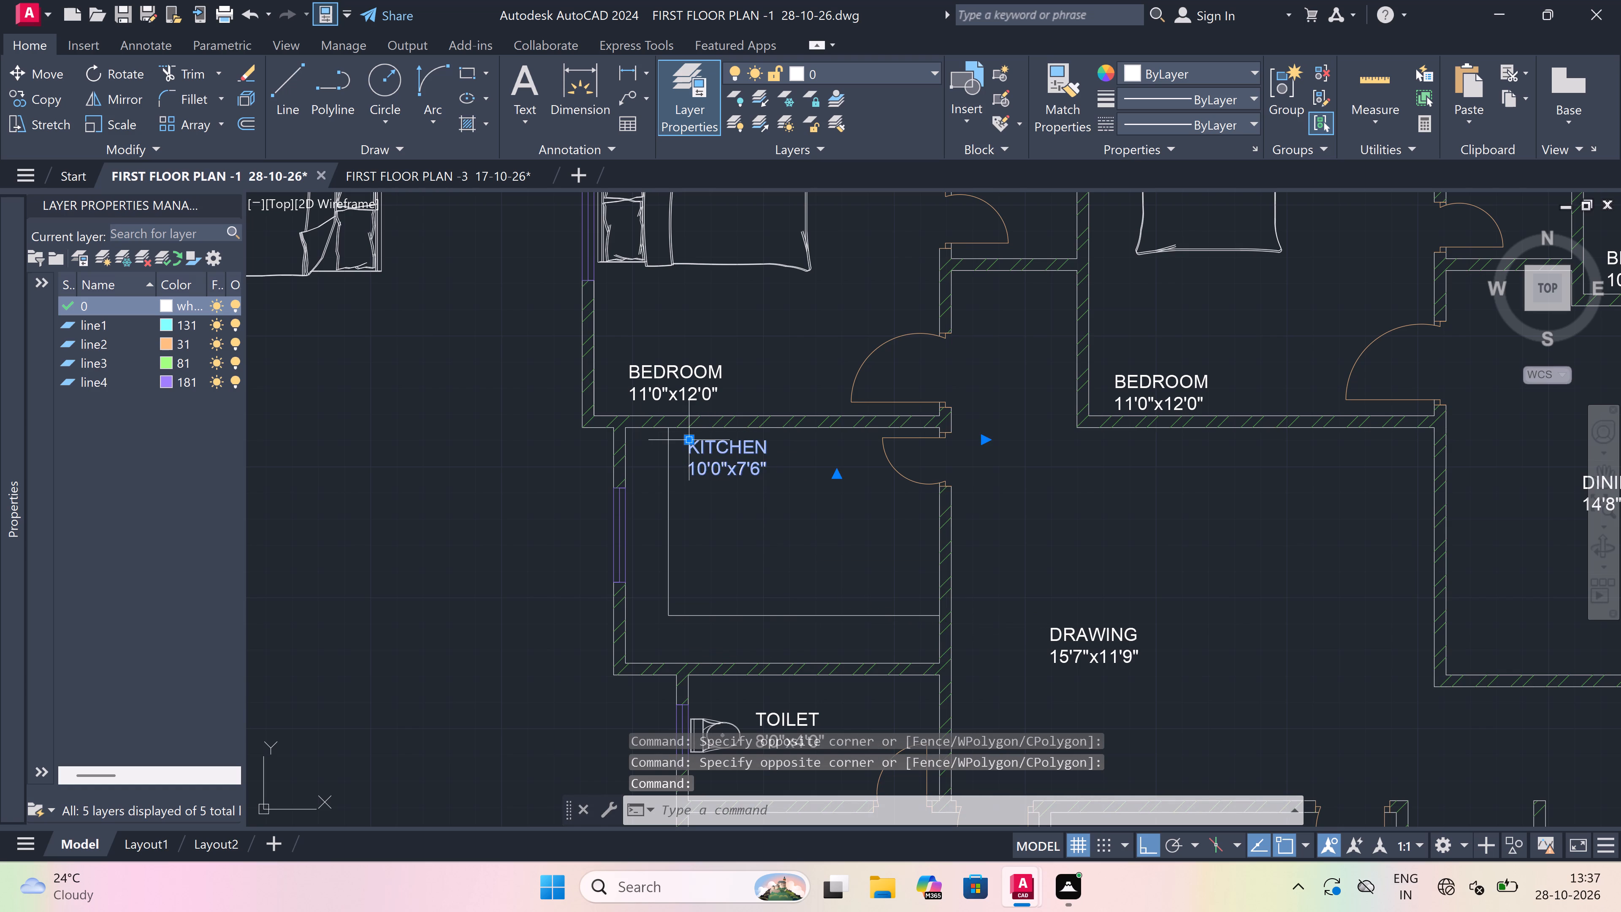
pyautogui.click(693, 442)
pyautogui.press('F8')
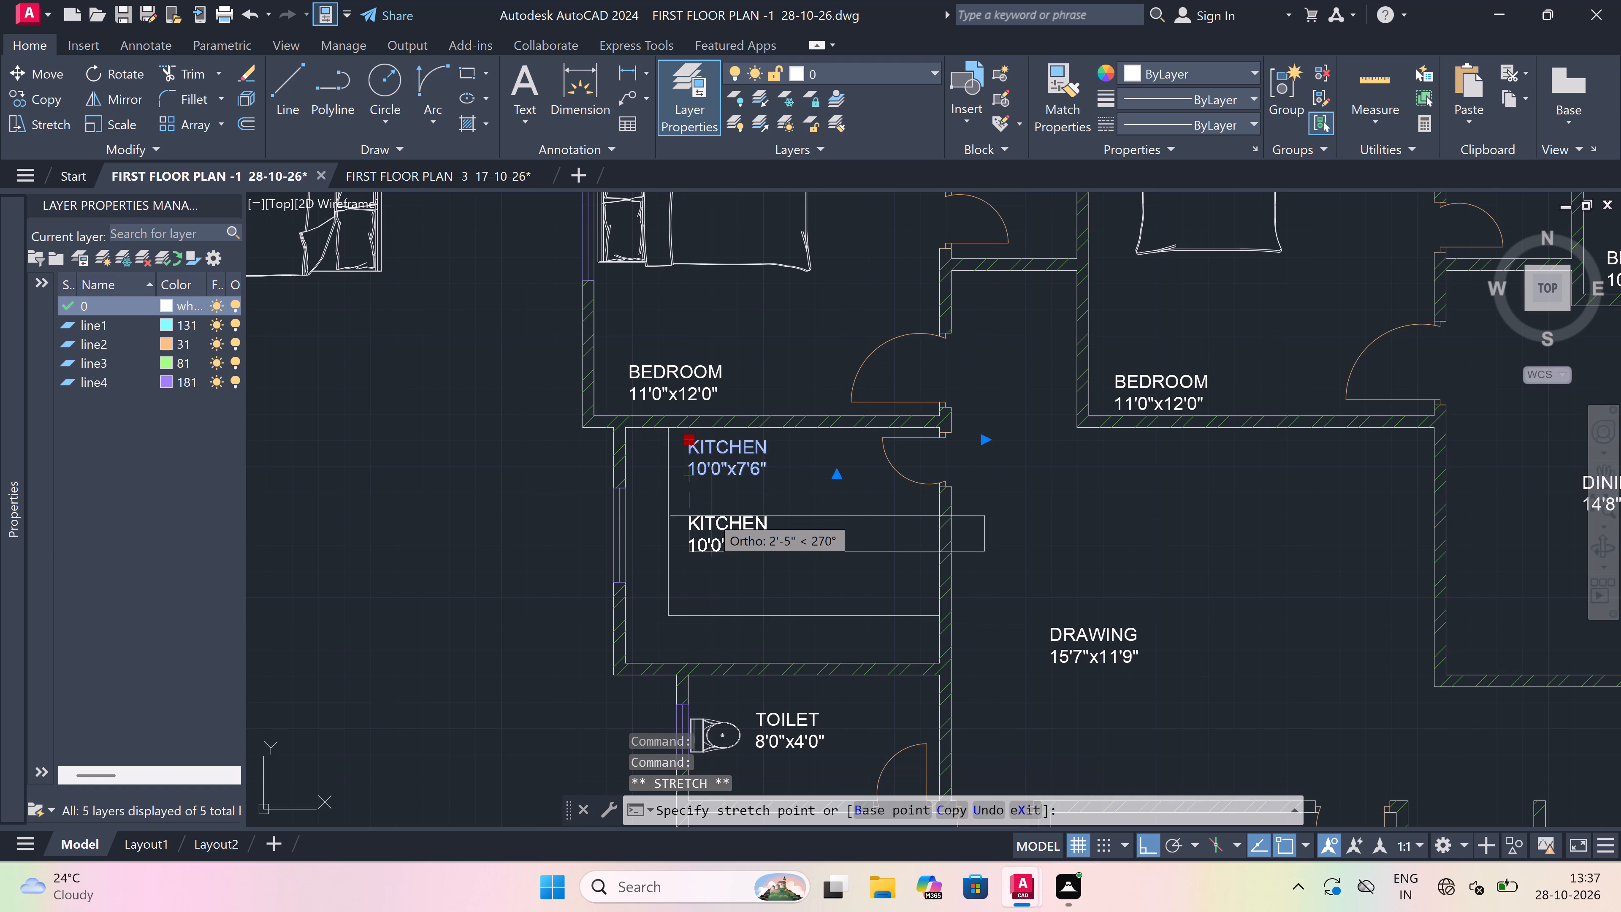
pyautogui.click(735, 519)
pyautogui.press('Escape')
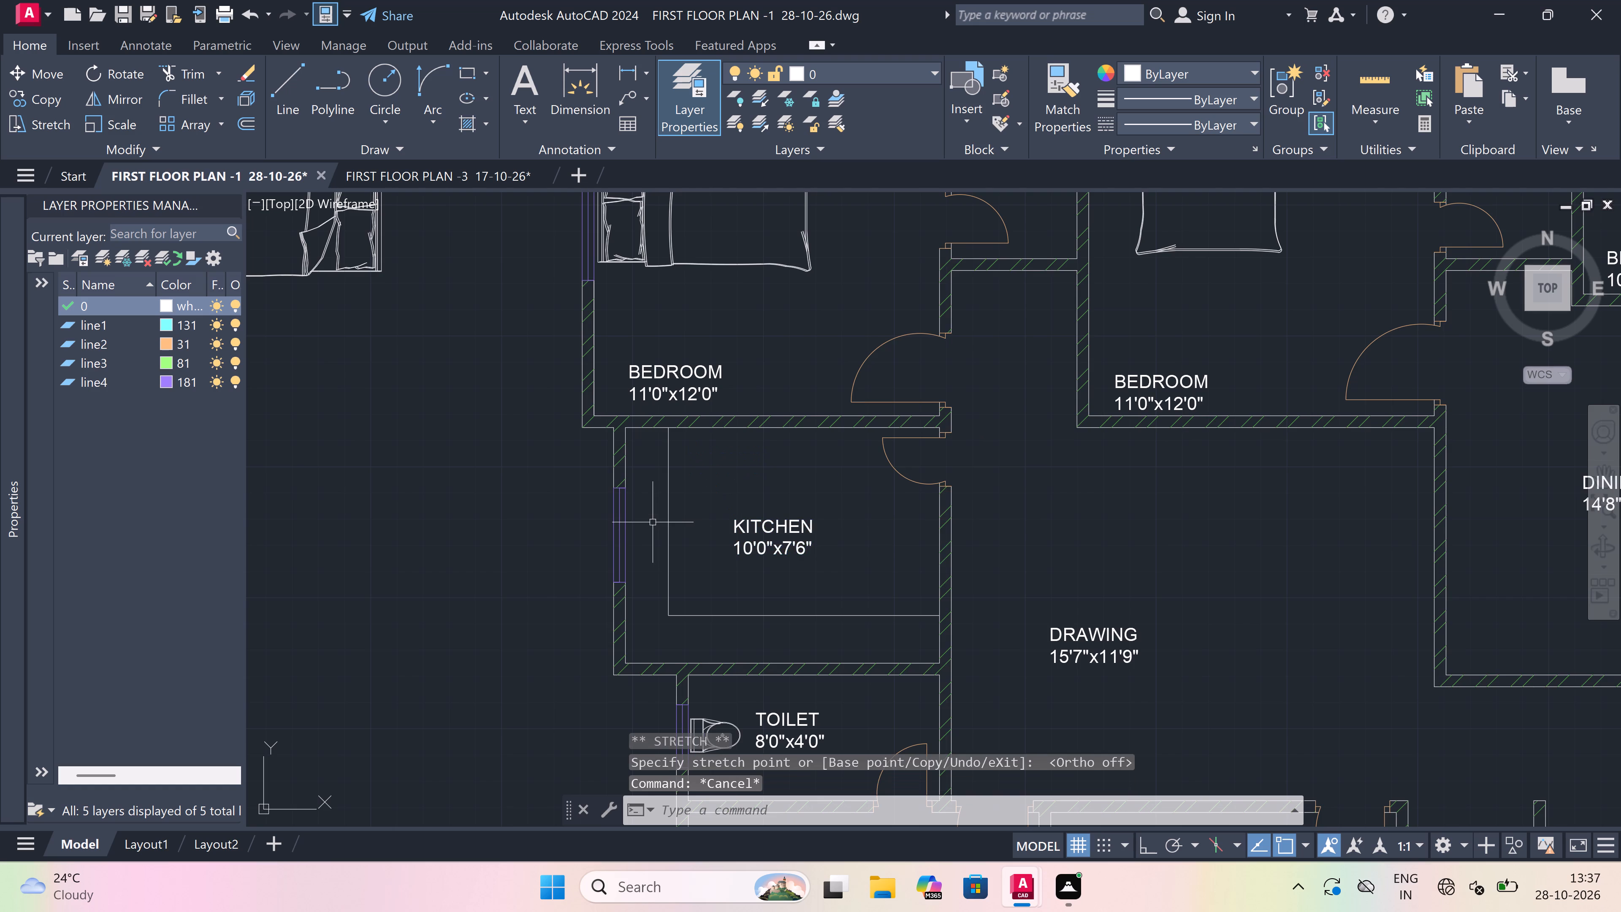
# Rotate the spare bed outside the plan 90° clockwise with Ortho on, so its headboard faces south.
pyautogui.scroll(-2, 653, 522)
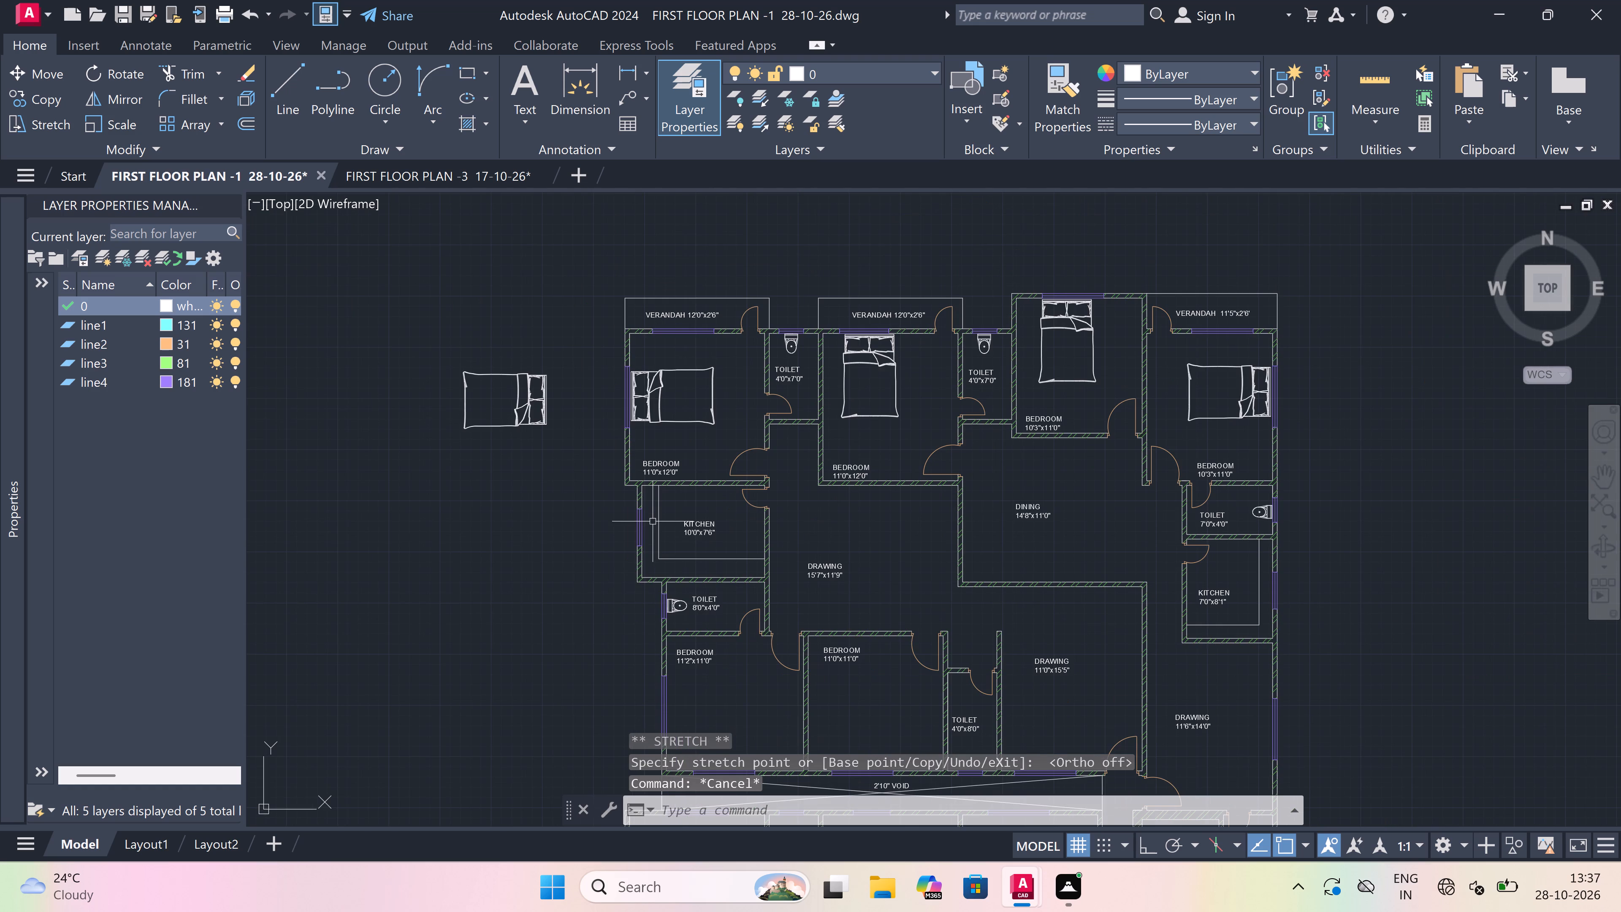
pyautogui.scroll(-1, 643, 452)
pyautogui.scroll(2, 716, 657)
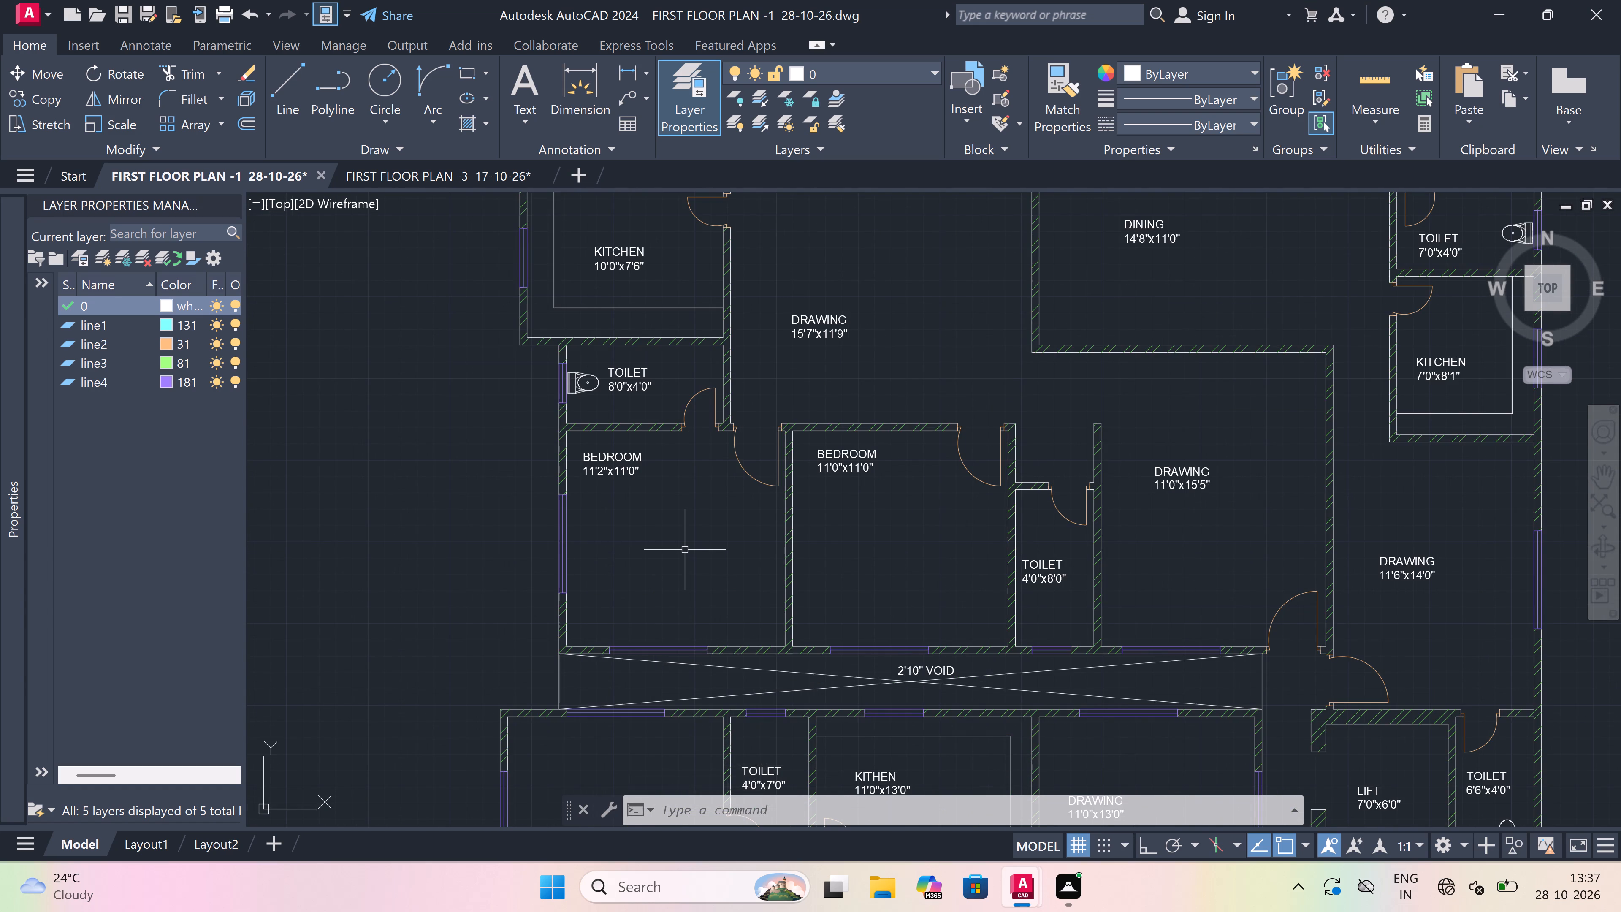
pyautogui.scroll(-2, 685, 550)
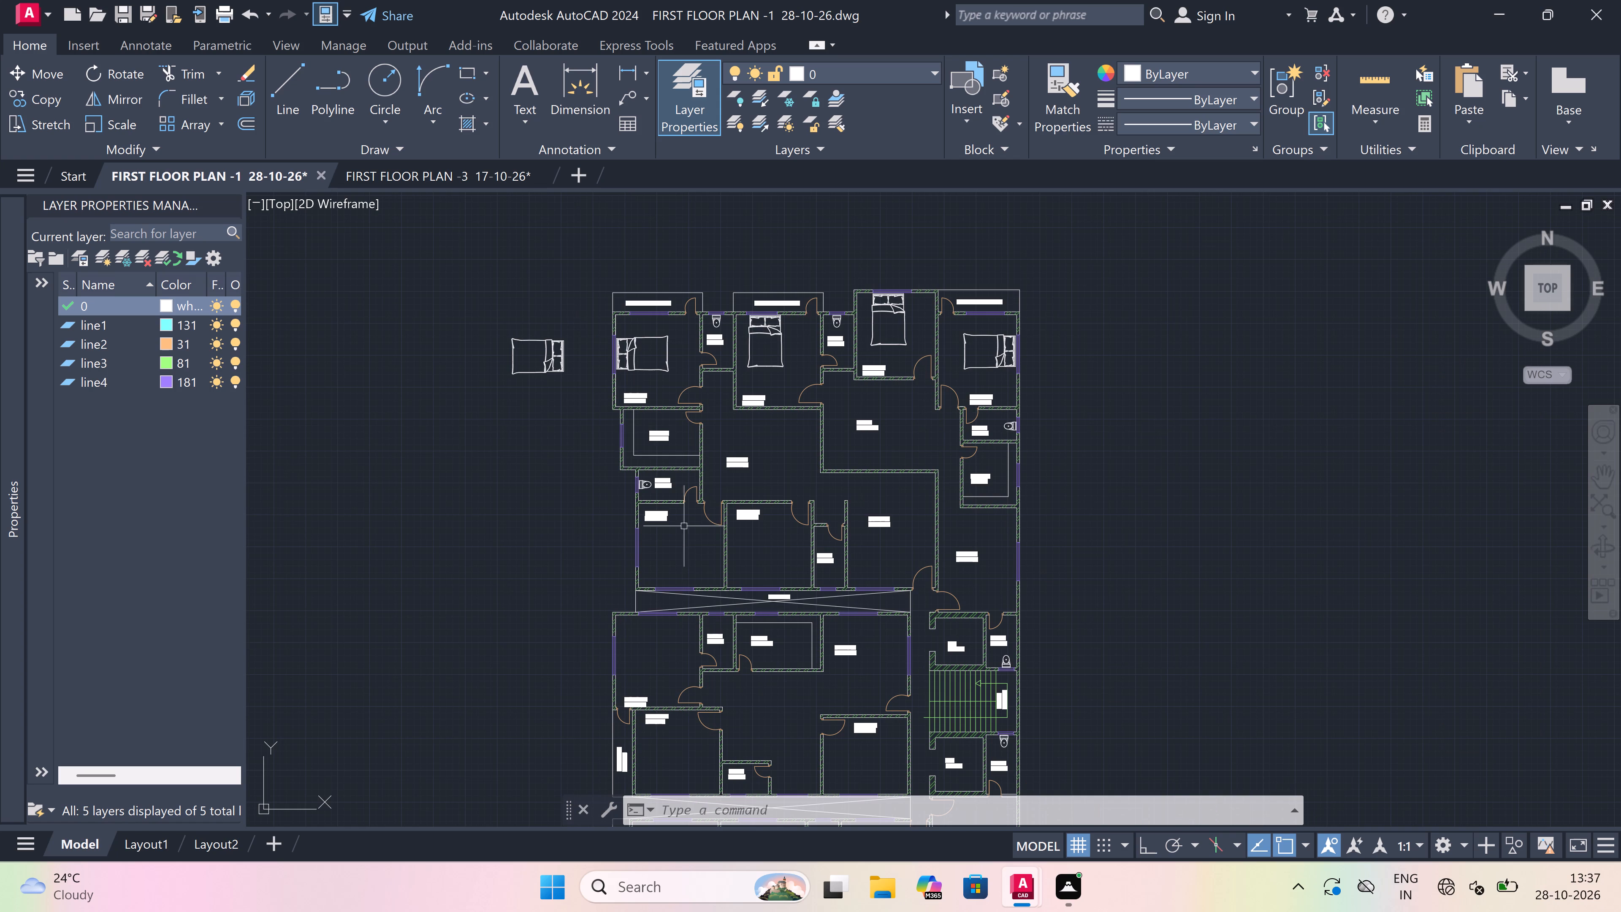
pyautogui.scroll(1, 545, 247)
pyautogui.scroll(1, 538, 348)
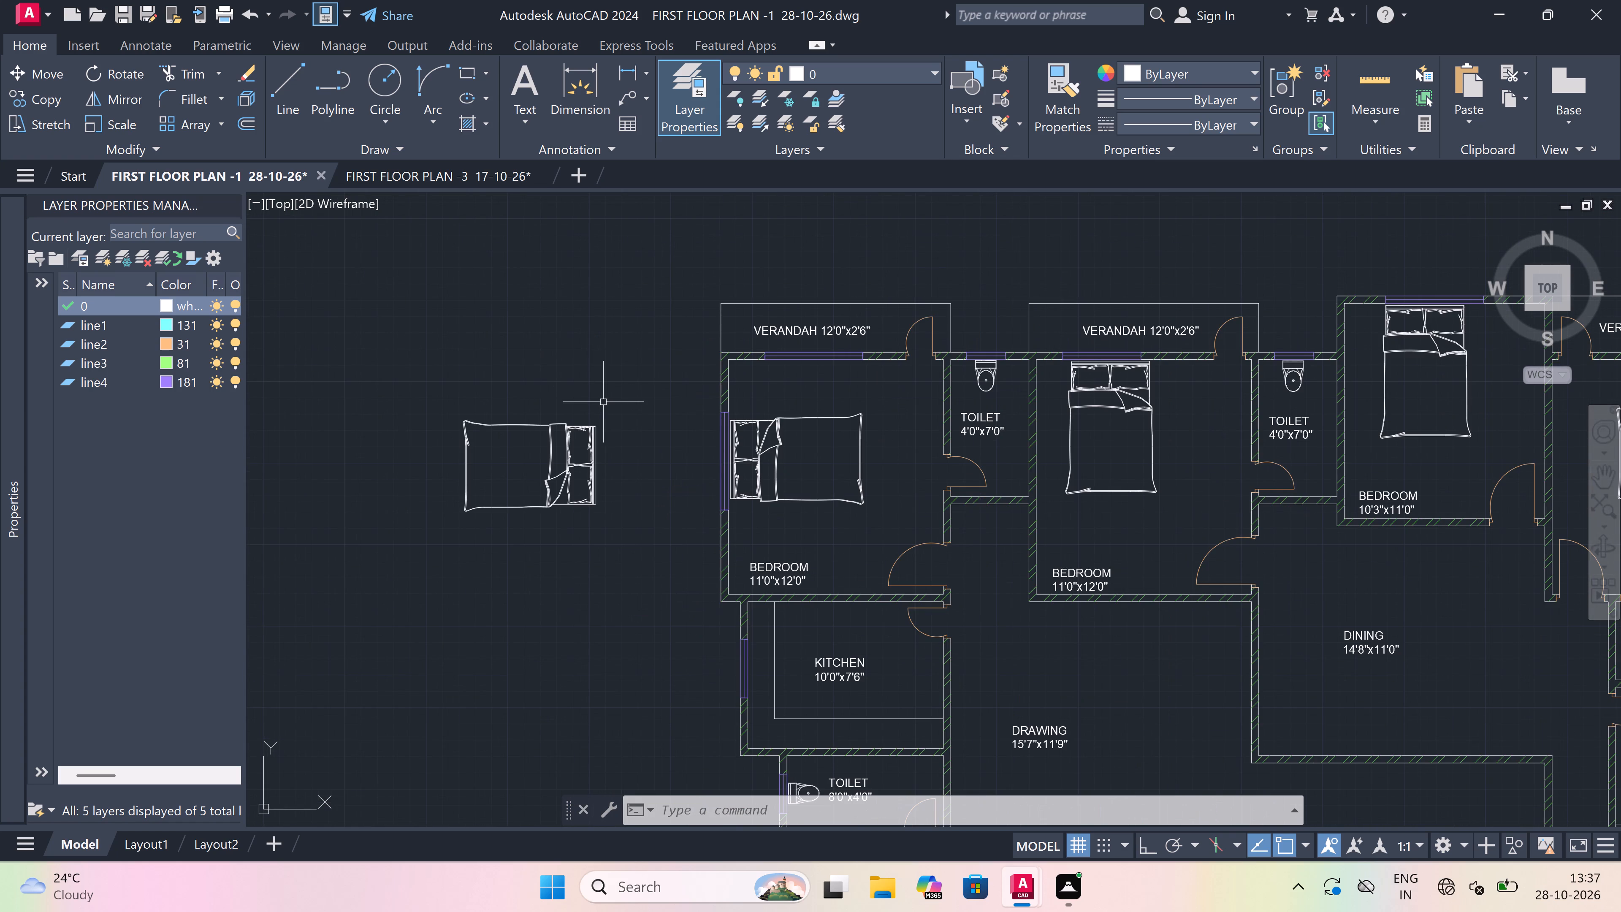
pyautogui.moveTo(603, 402); pyautogui.dragTo(596, 404)
pyautogui.moveTo(394, 582); pyautogui.dragTo(398, 565)
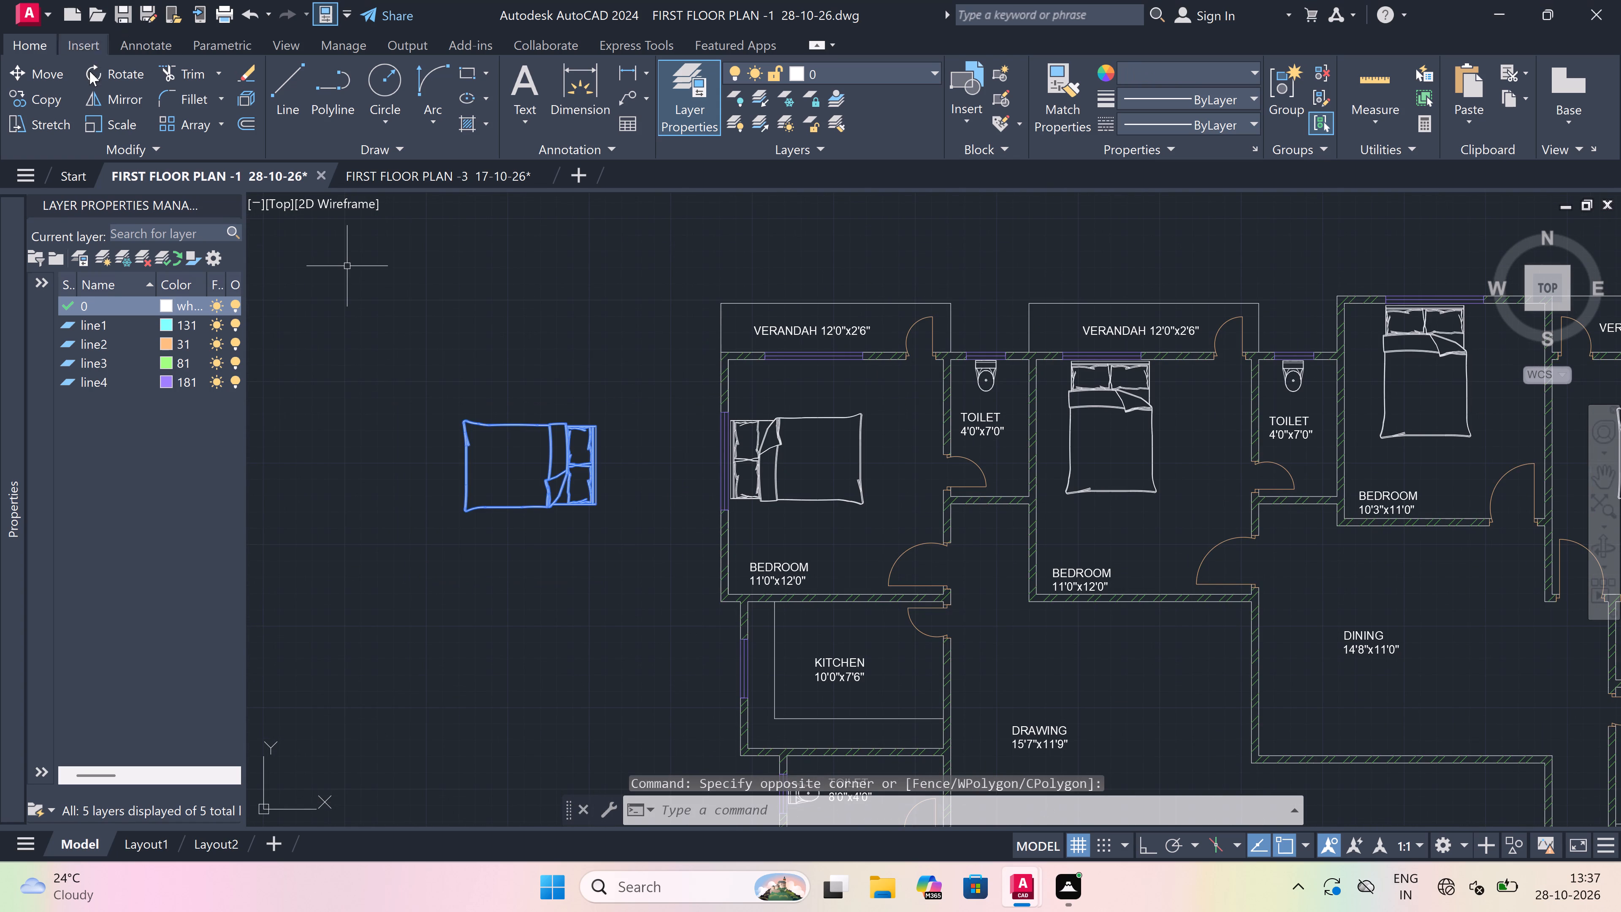
pyautogui.moveTo(123, 68); pyautogui.dragTo(128, 69)
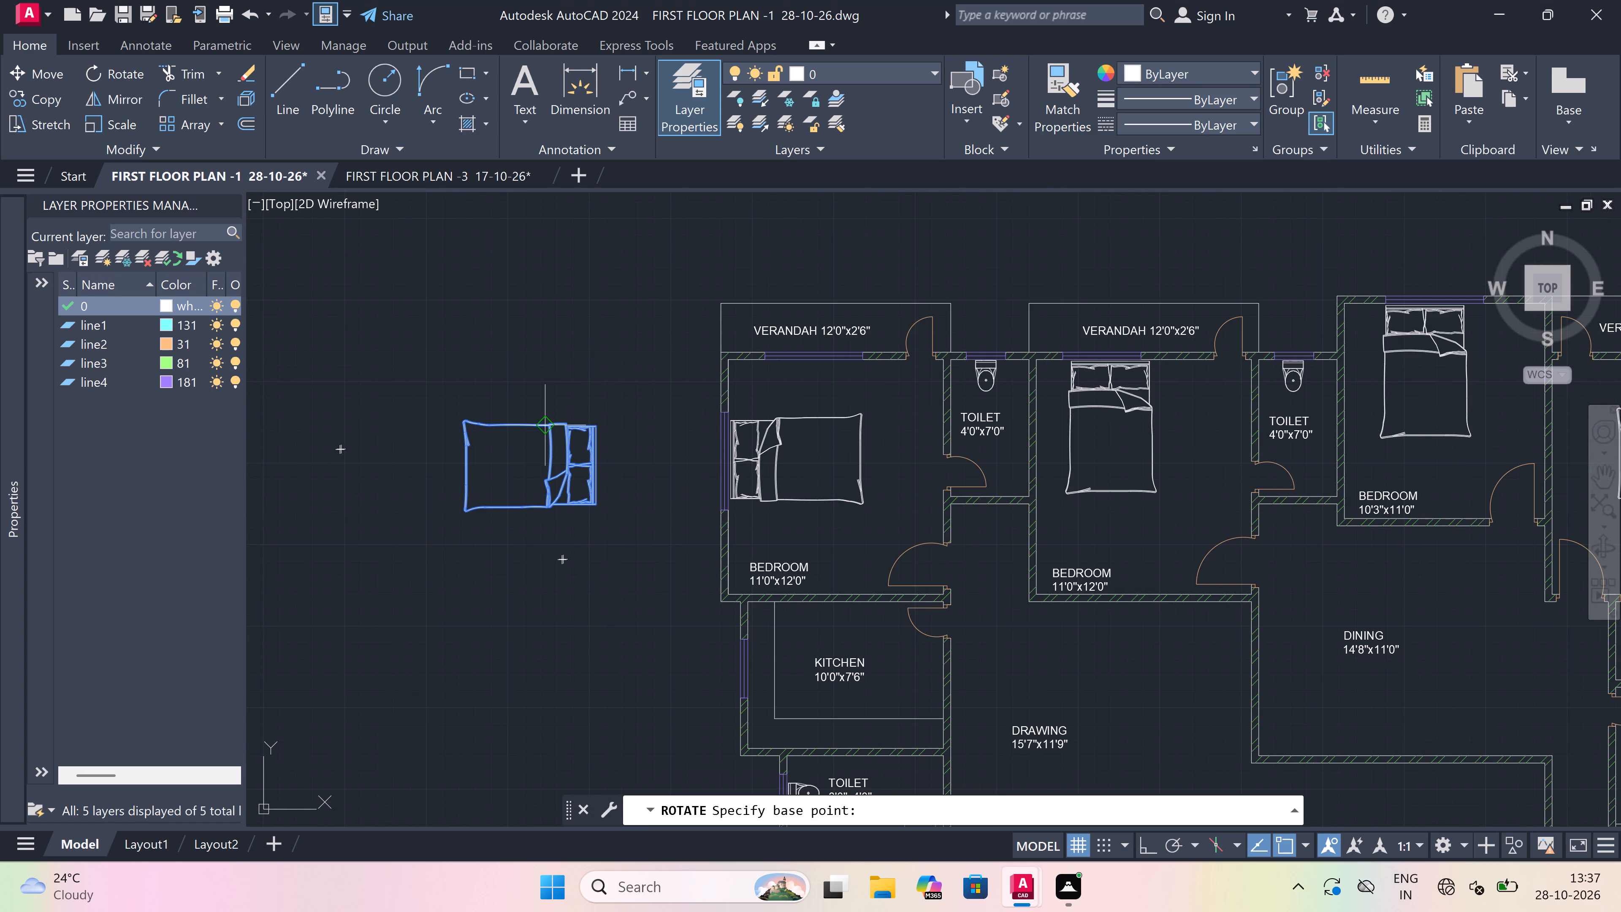
pyautogui.moveTo(545, 423); pyautogui.dragTo(539, 440)
pyautogui.press('F8')
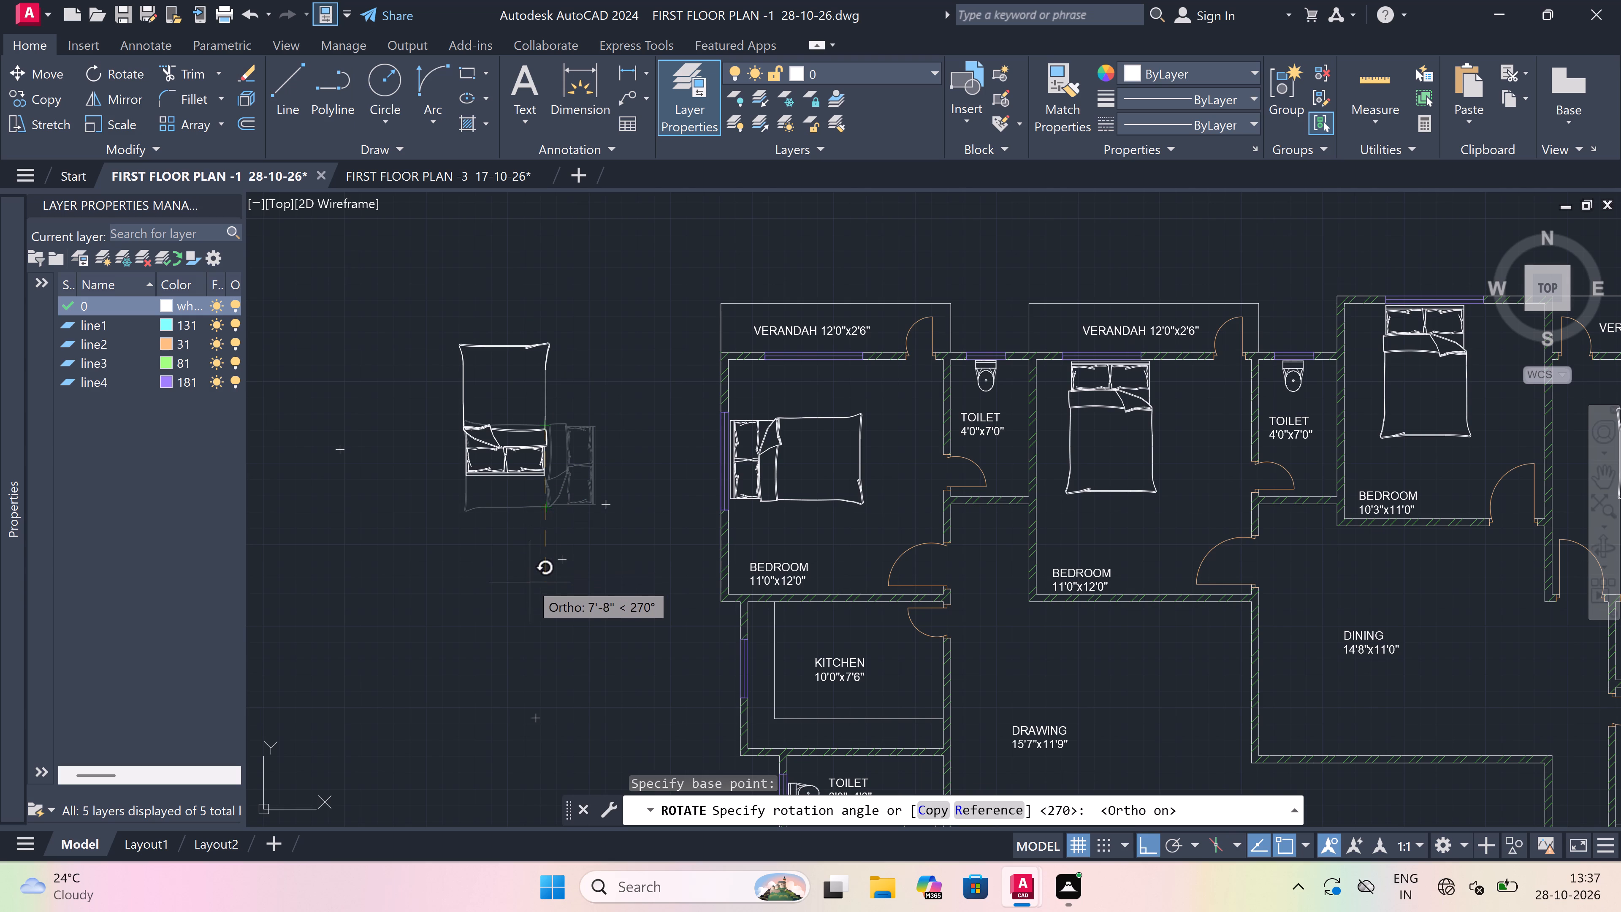
pyautogui.click(525, 574)
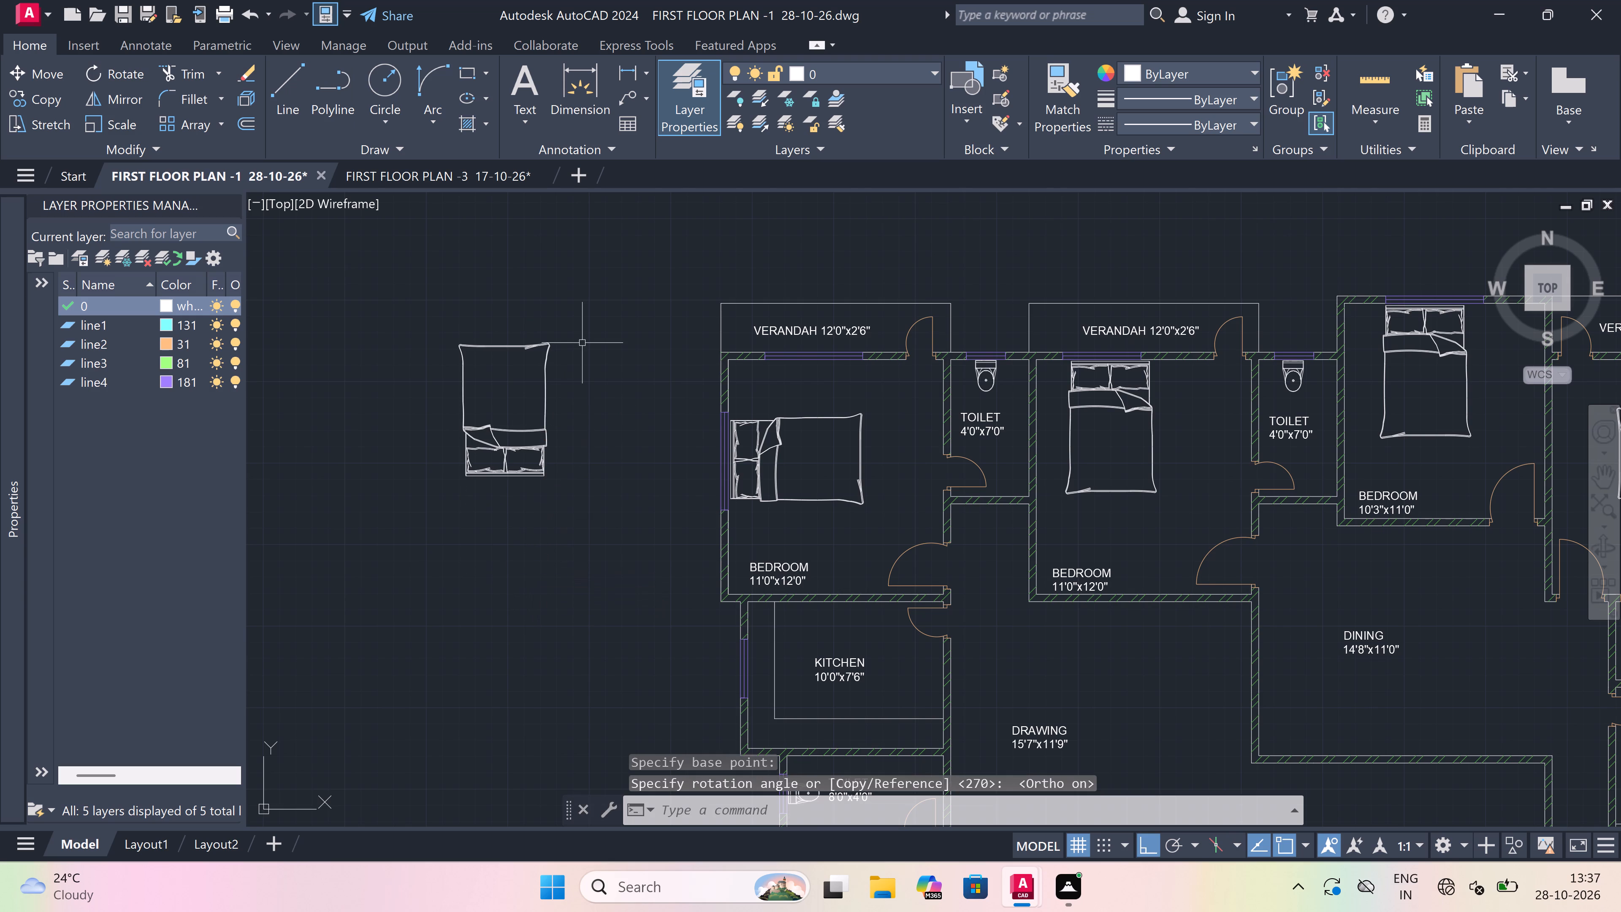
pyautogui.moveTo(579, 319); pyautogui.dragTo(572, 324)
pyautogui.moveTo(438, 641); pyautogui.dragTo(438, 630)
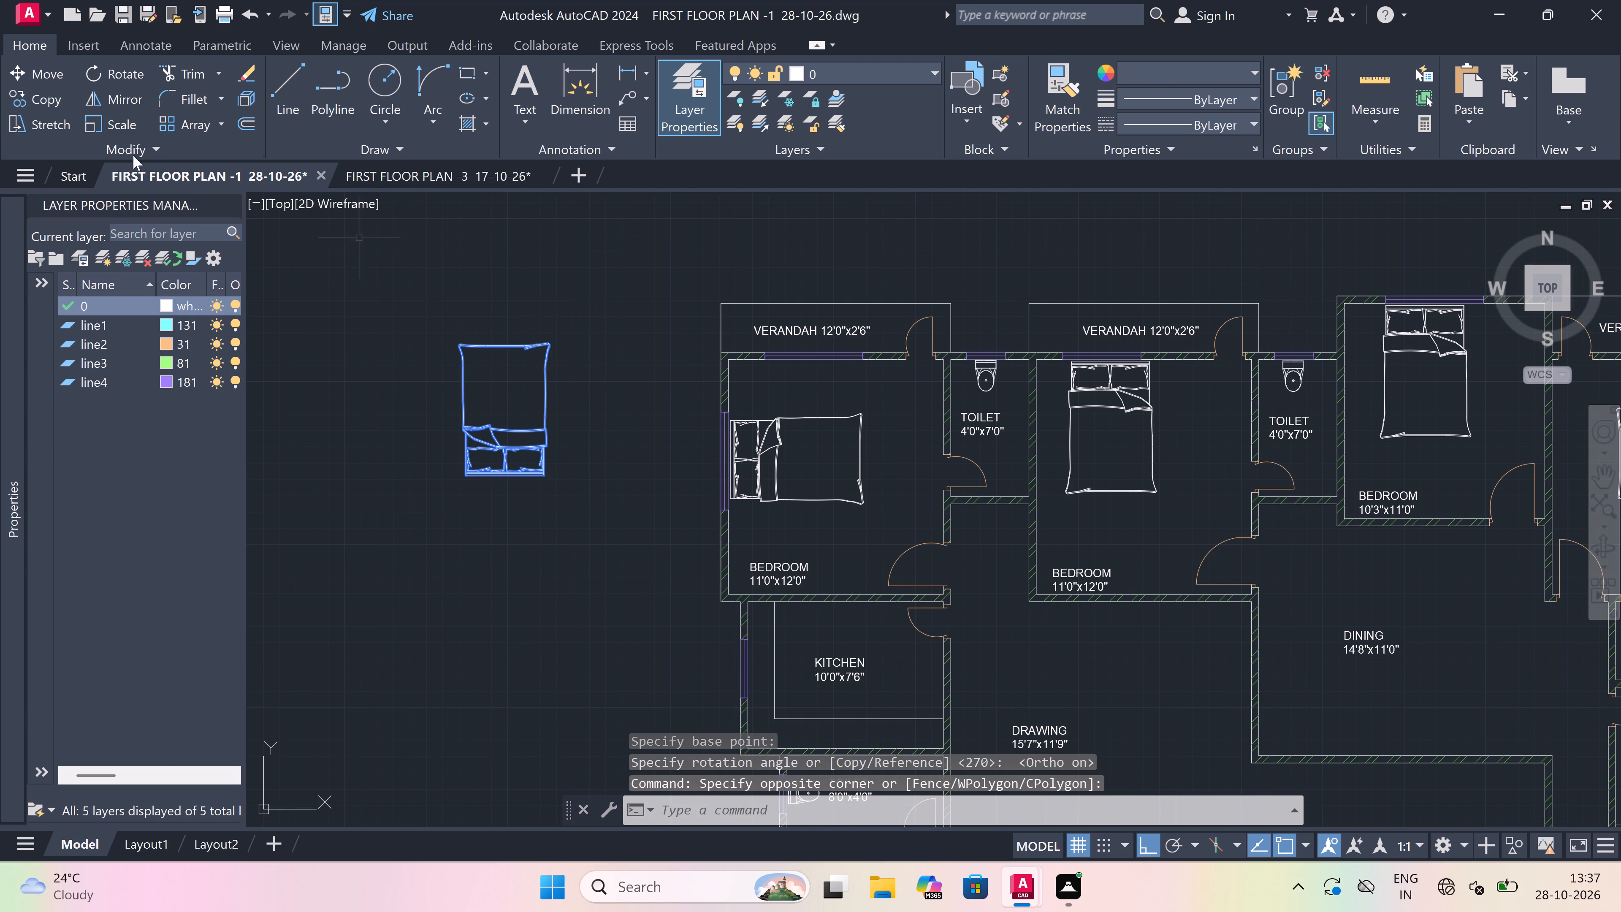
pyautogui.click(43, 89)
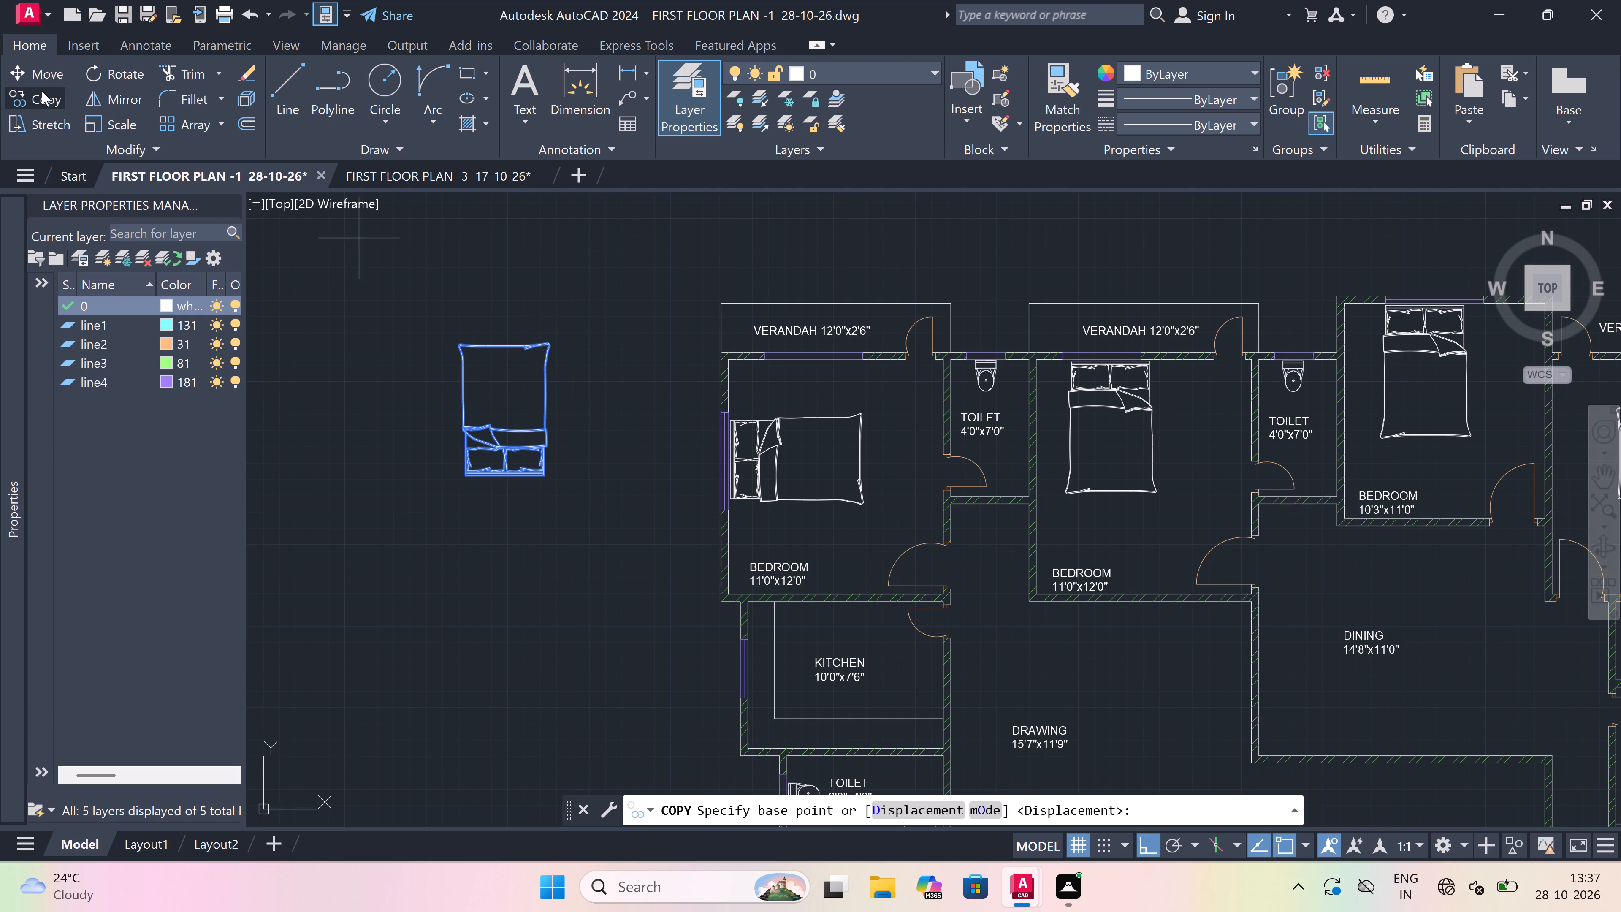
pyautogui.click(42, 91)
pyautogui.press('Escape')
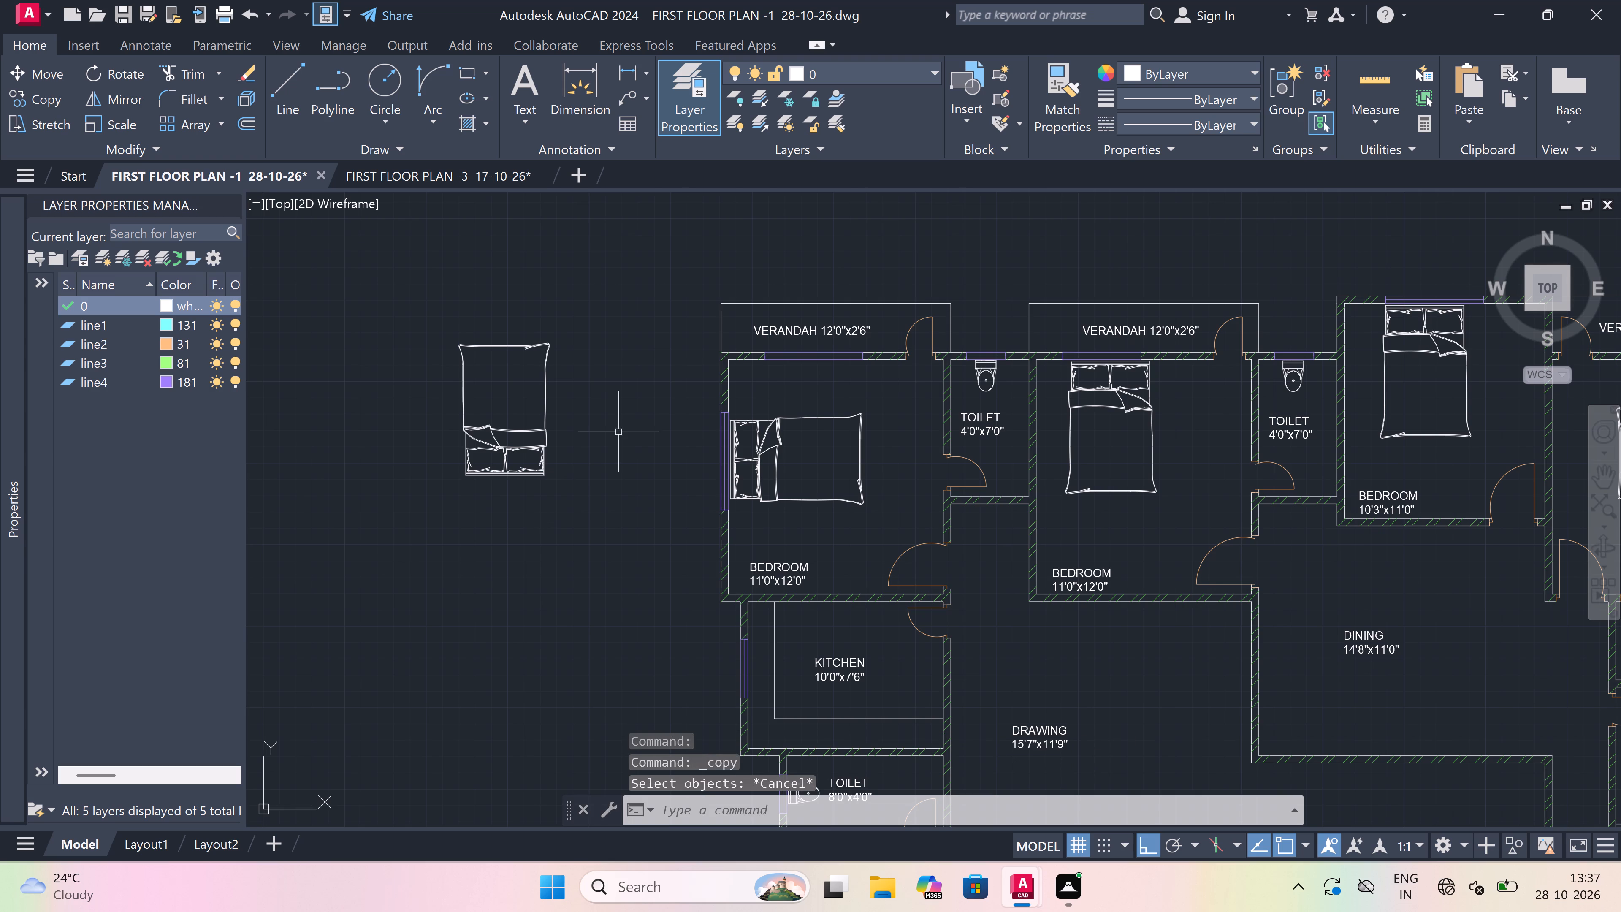
# Copy the rotated spare bed into BEDROOM 11'0"x11'0" north of the 2'10" VOID, headboard at the south window wall, Ortho off.
pyautogui.moveTo(616, 267); pyautogui.dragTo(580, 296)
pyautogui.moveTo(434, 539); pyautogui.dragTo(434, 528)
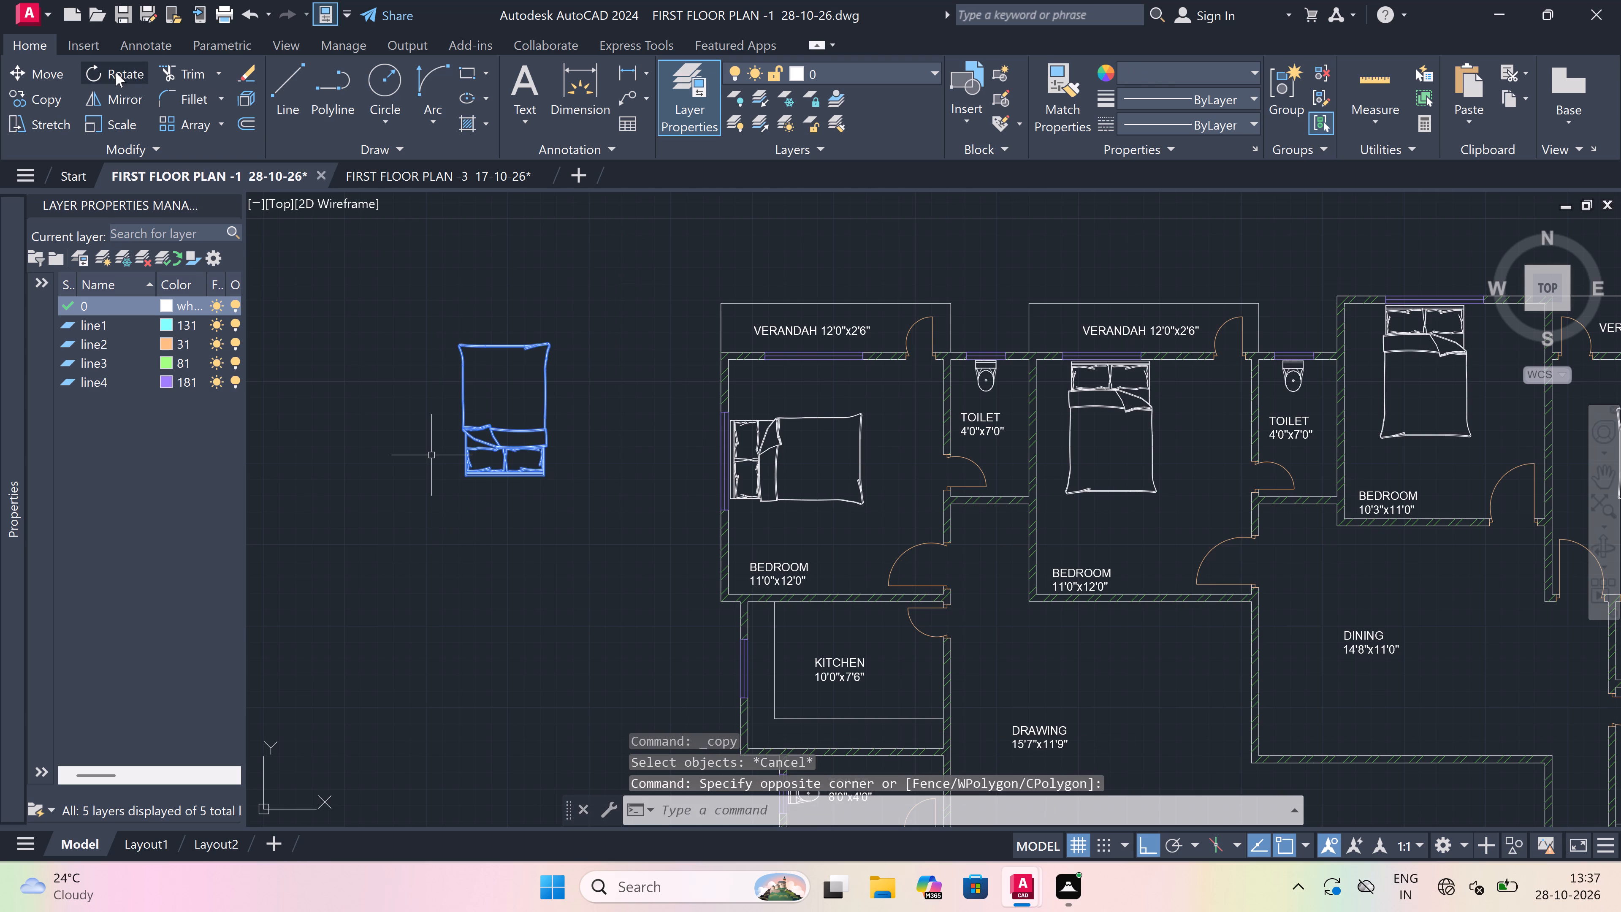
pyautogui.click(41, 92)
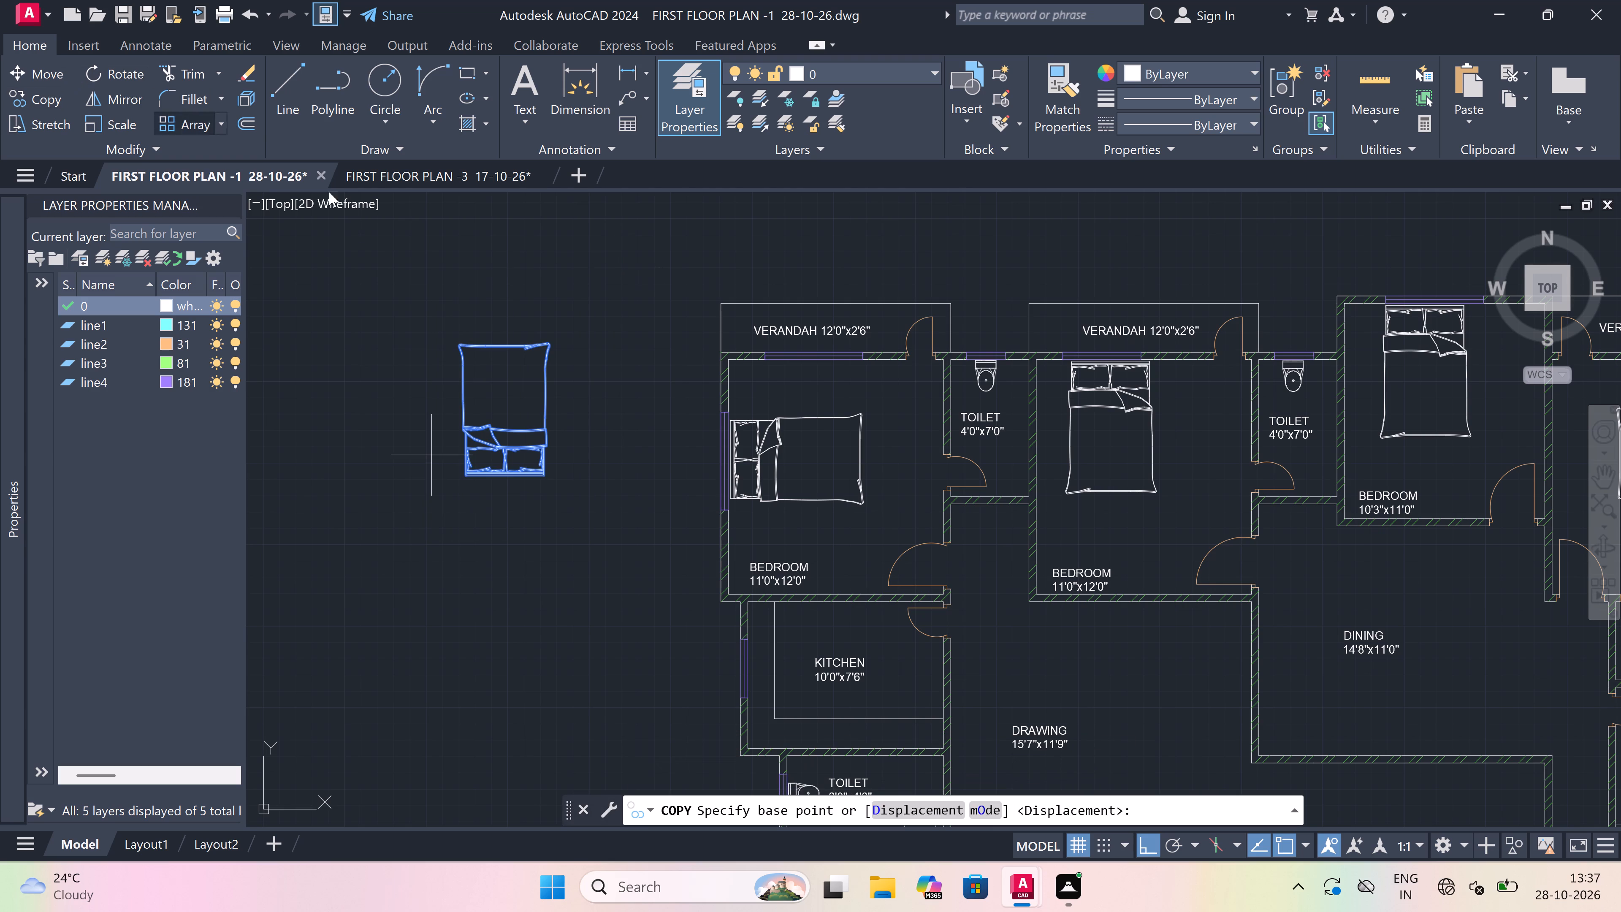
pyautogui.click(499, 478)
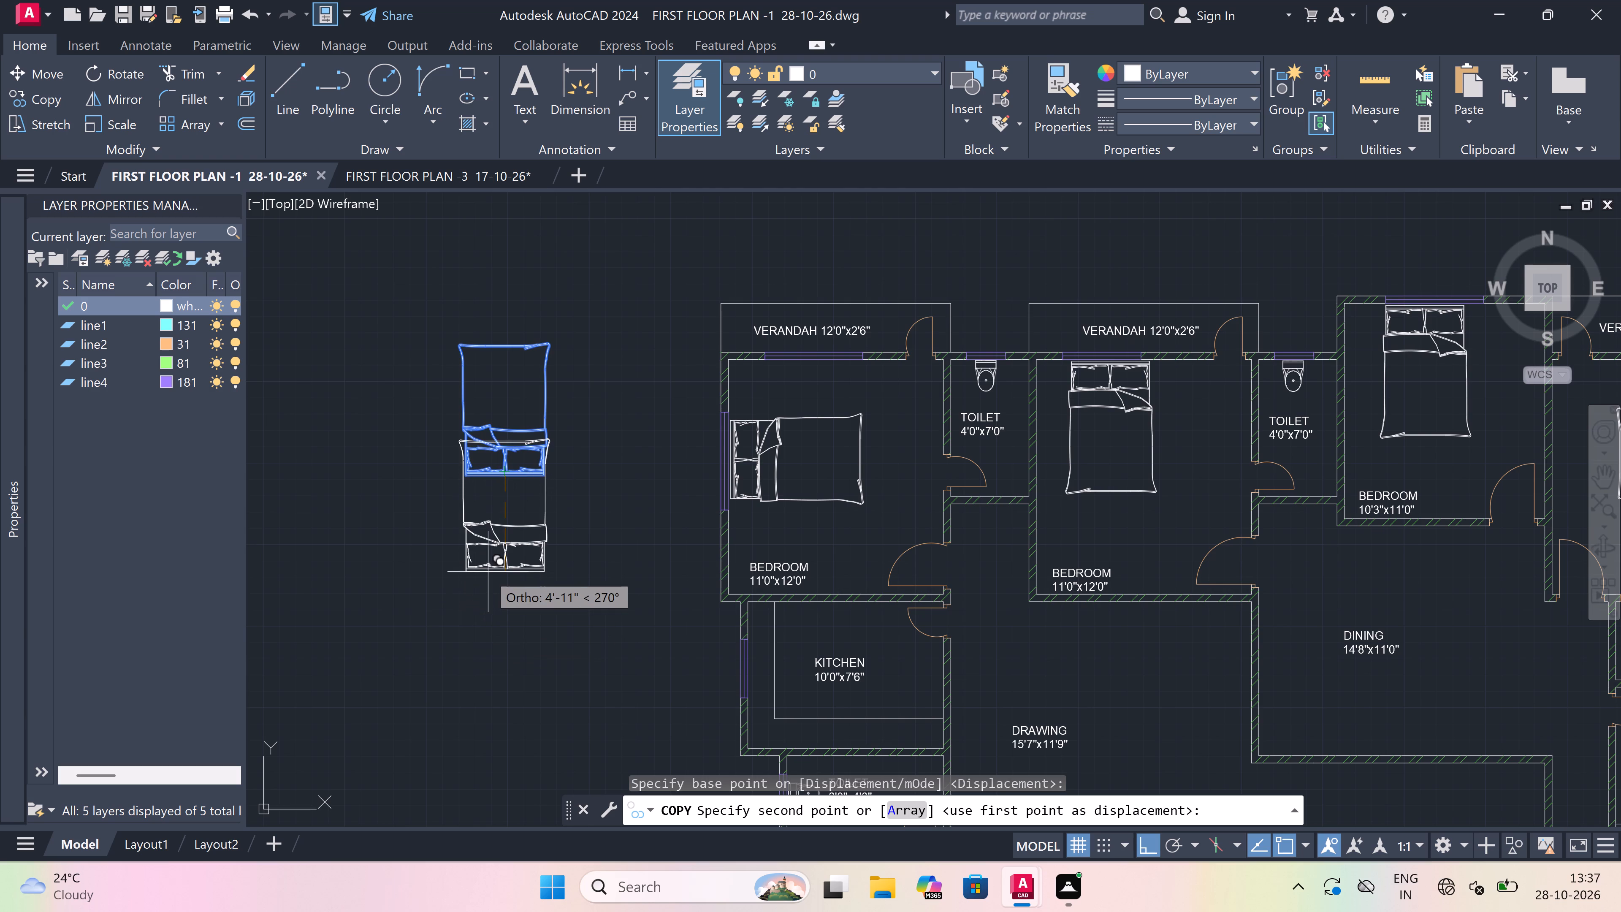
pyautogui.press('F8')
pyautogui.scroll(-5, 489, 564)
pyautogui.scroll(3, 579, 624)
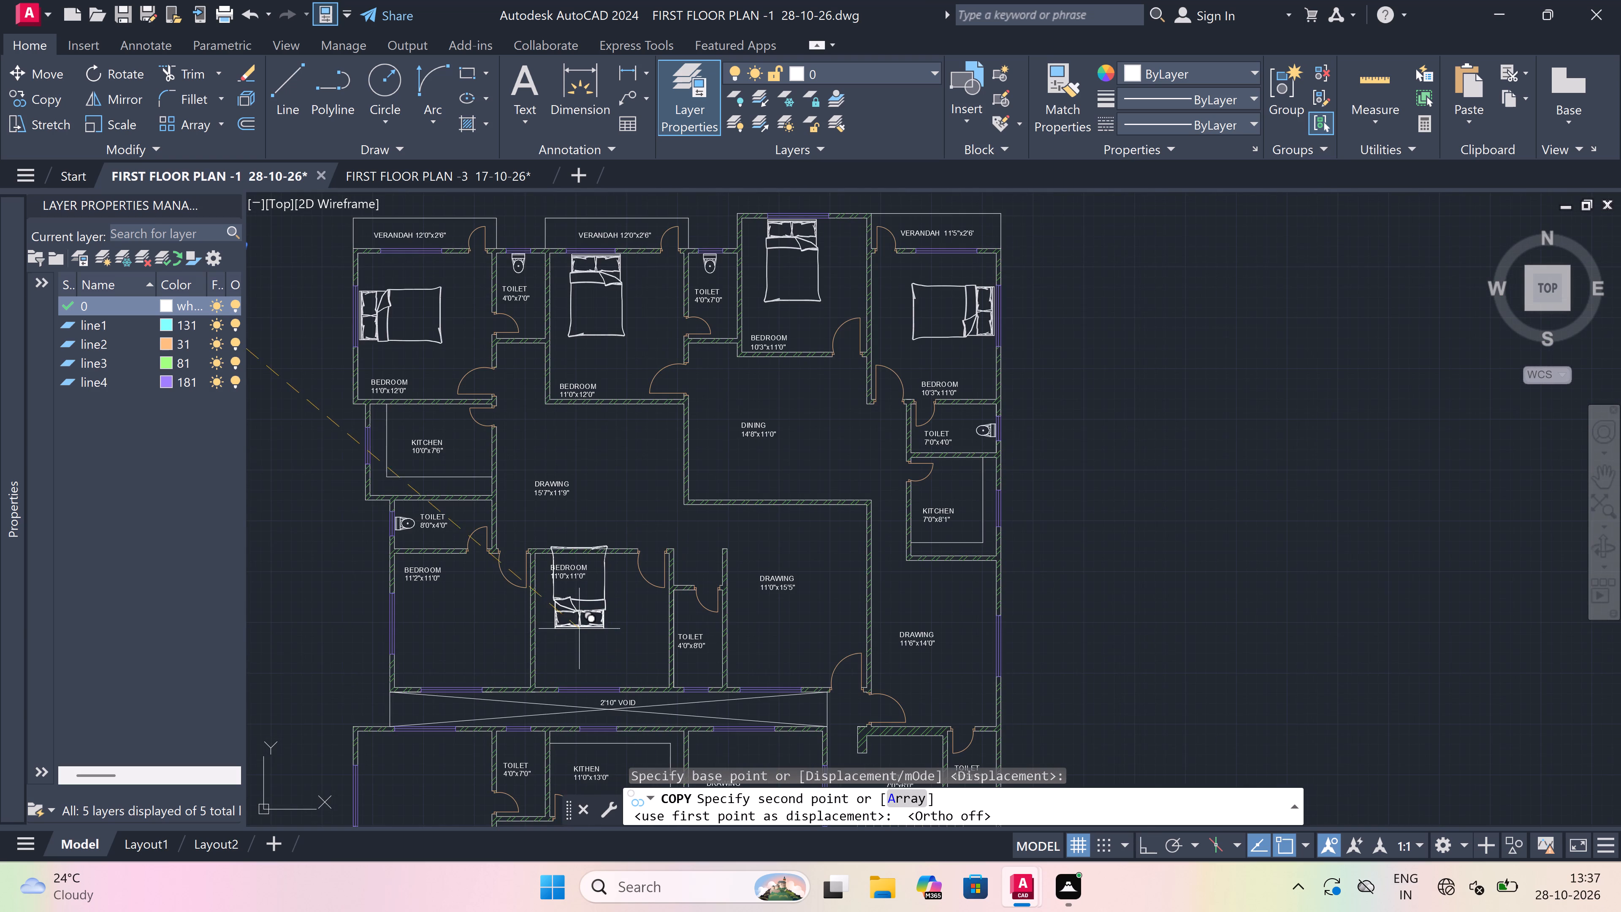
pyautogui.scroll(3, 580, 690)
pyautogui.scroll(5, 621, 683)
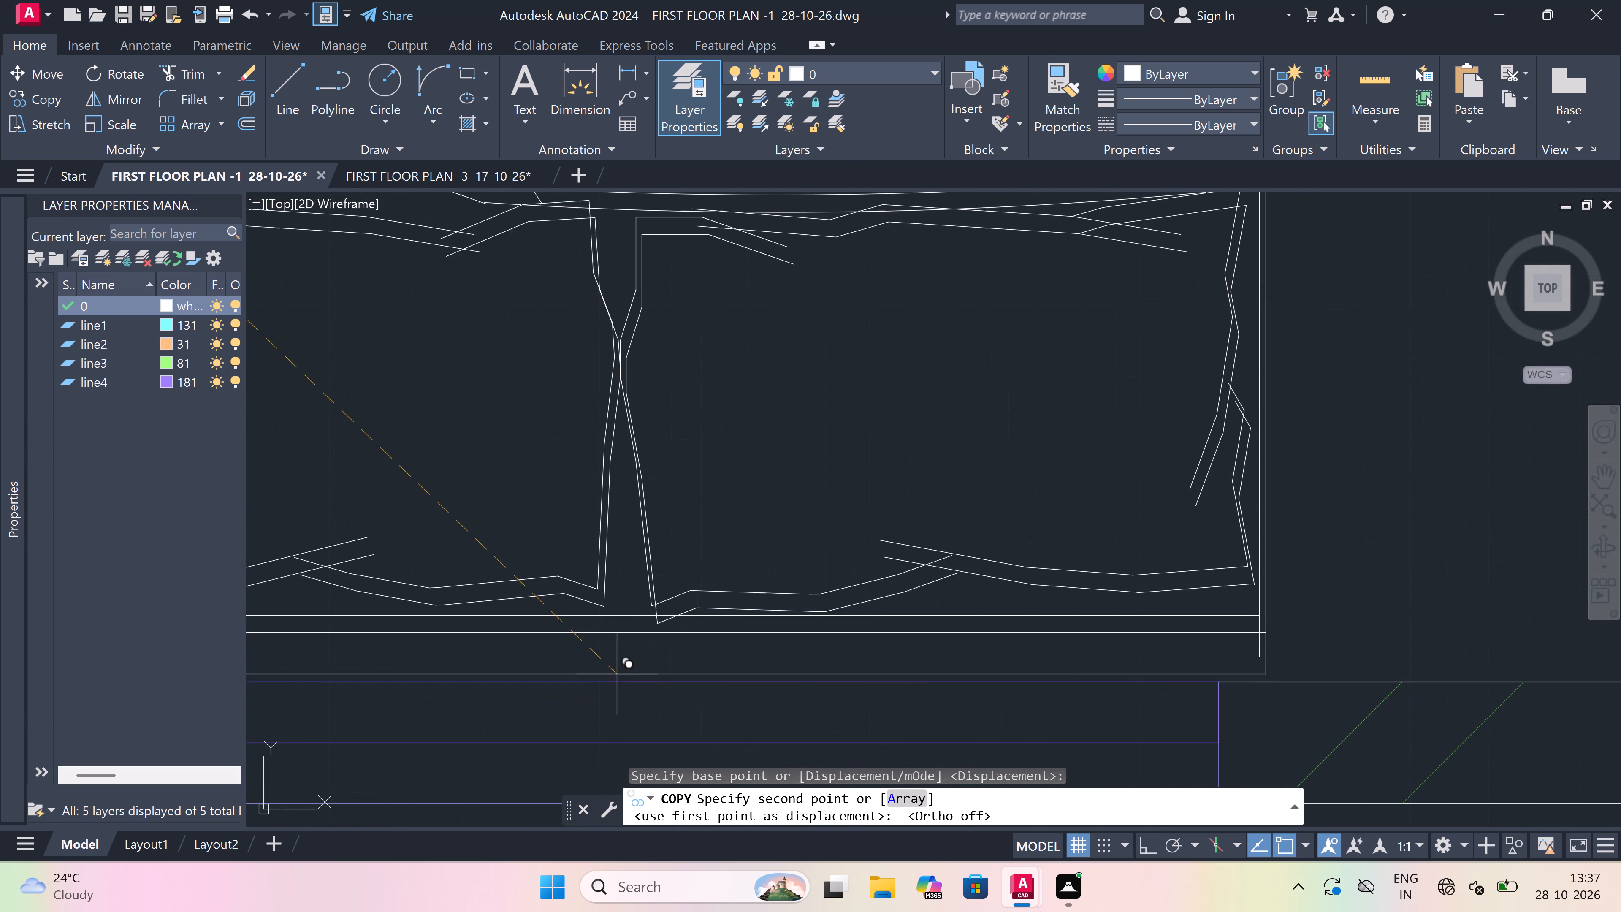
pyautogui.click(610, 657)
# Place another bed copy in the adjacent BEDROOM 11'2"x11'0", headboard against its south window wall.
pyautogui.scroll(-8, 529, 616)
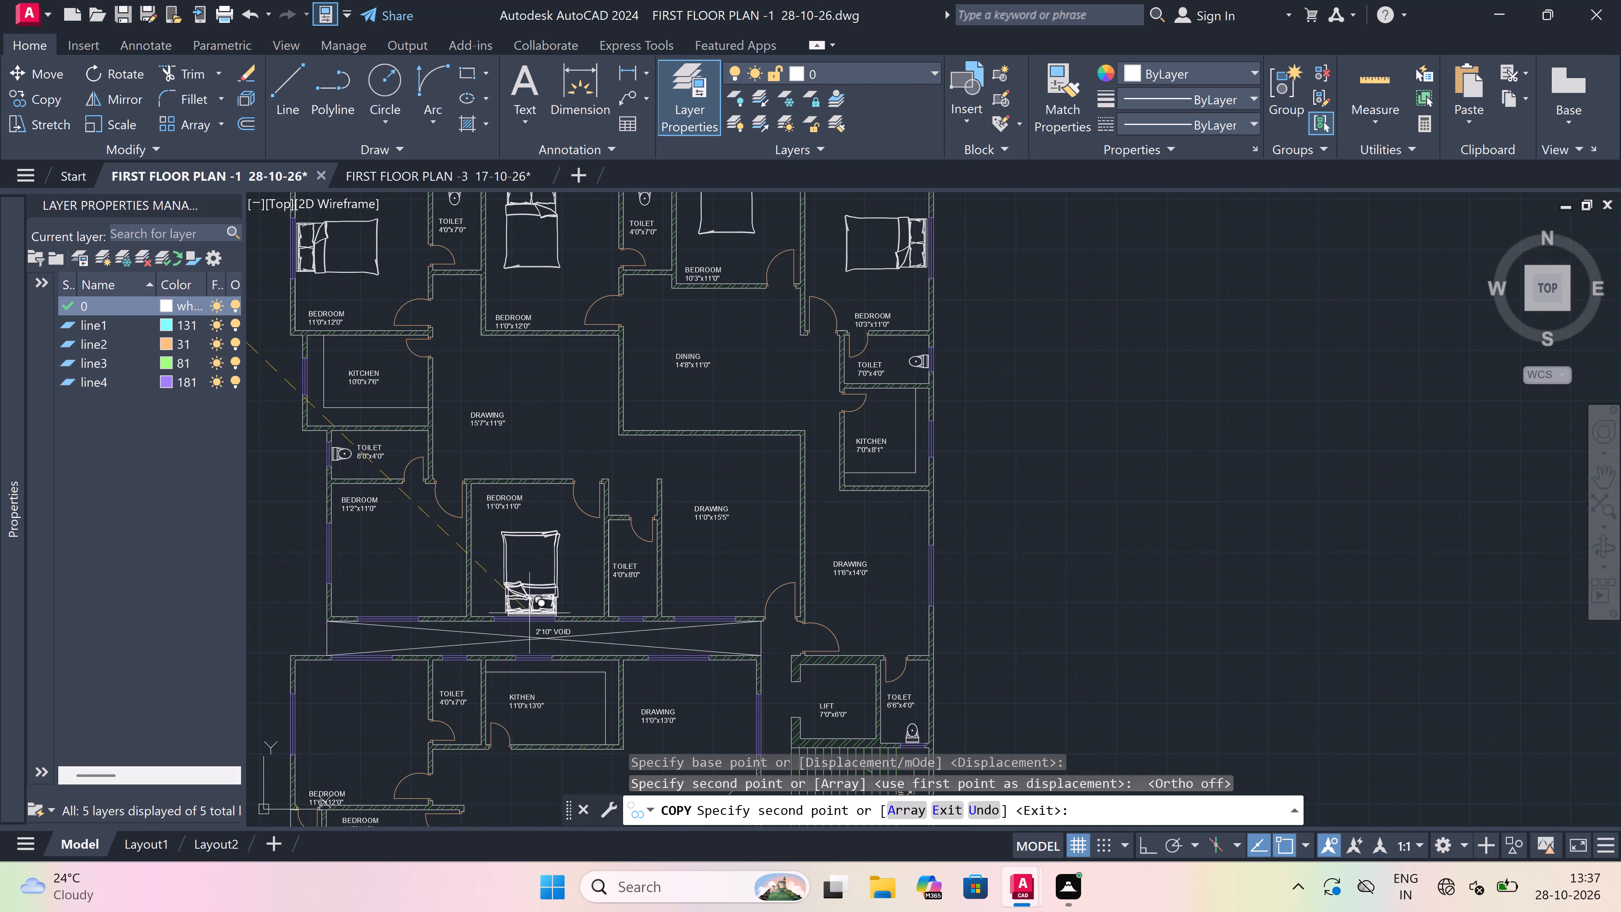
pyautogui.scroll(2, 389, 569)
pyautogui.scroll(3, 360, 682)
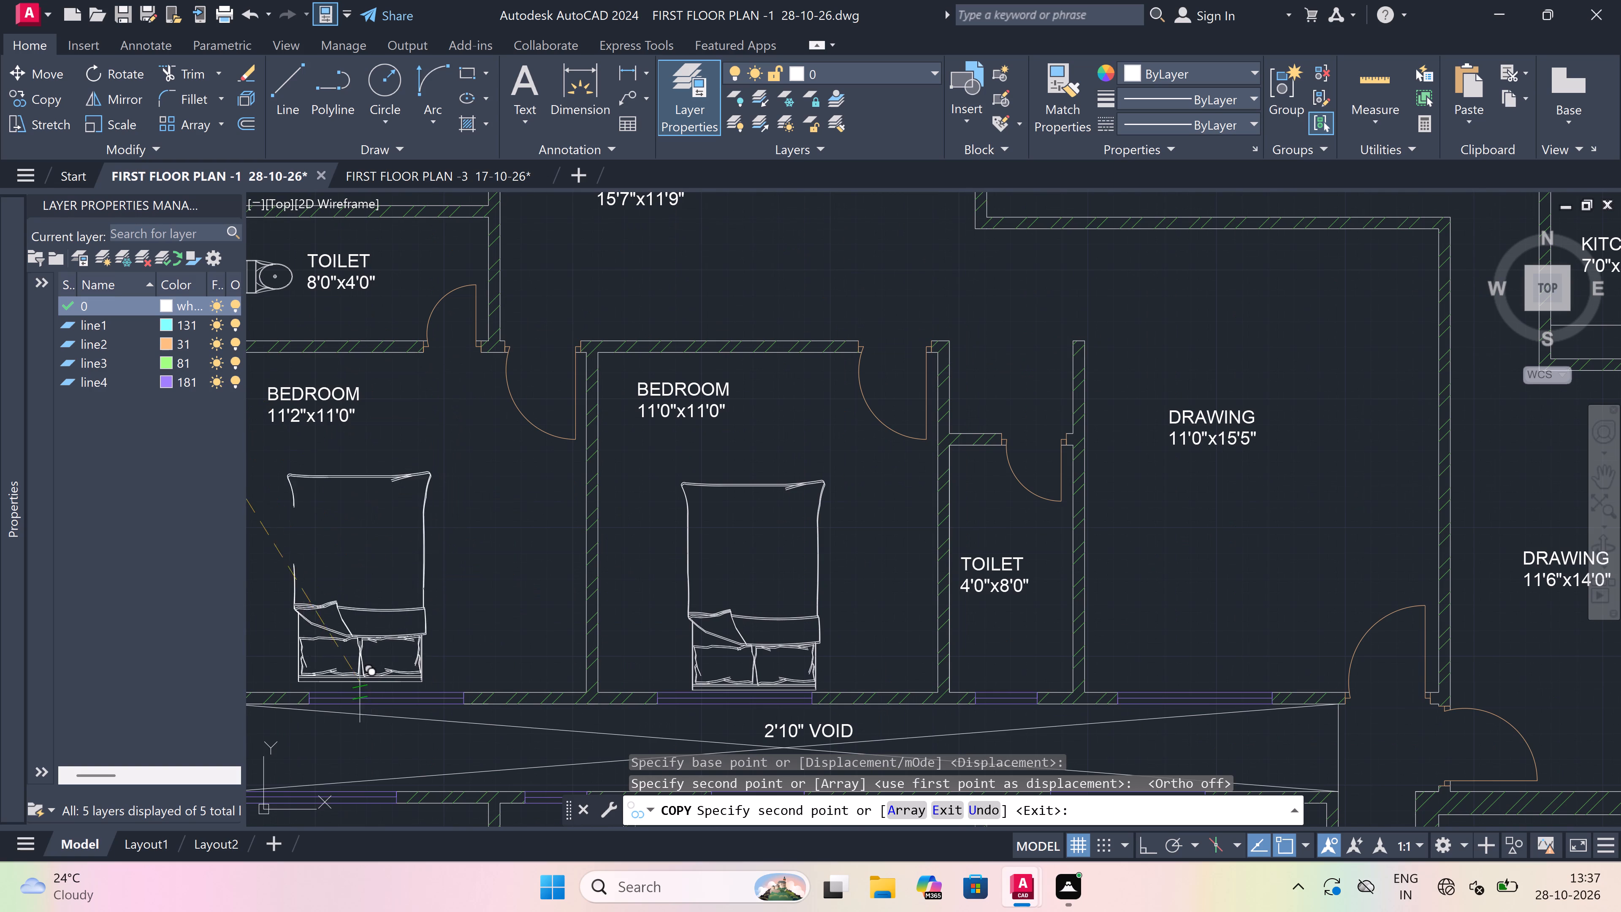
pyautogui.scroll(3, 438, 711)
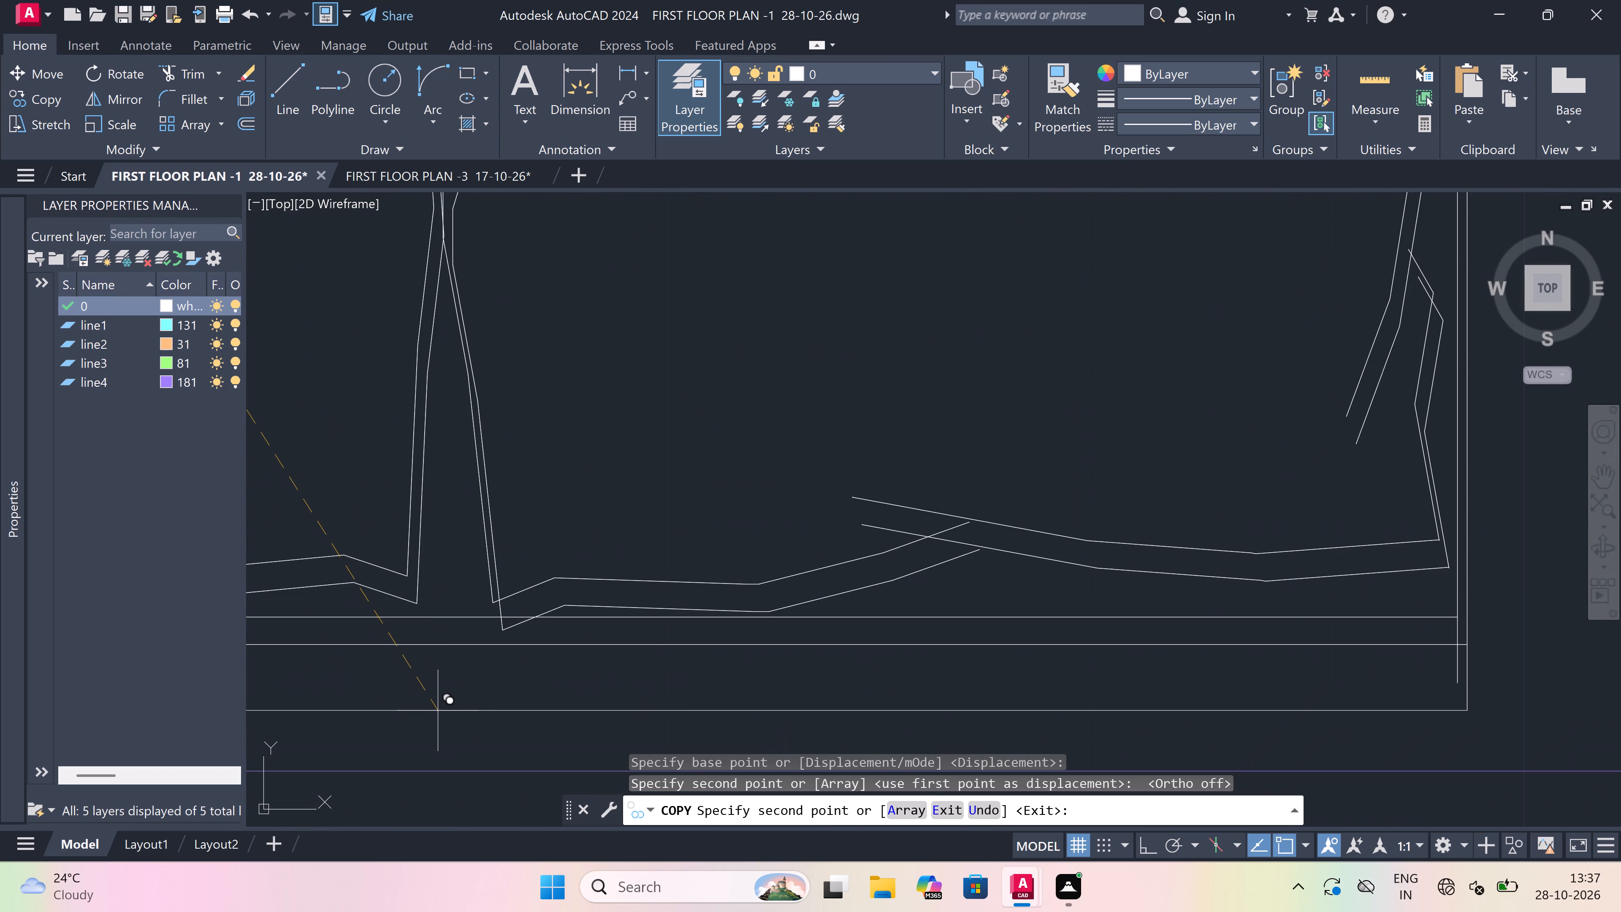
pyautogui.click(438, 711)
# Place another bed copy in the southern BEDROOM 11'0"x12'0" above VERANDAH 11'9"x2'6", headboard against the south window wall.
pyautogui.scroll(-16, 528, 616)
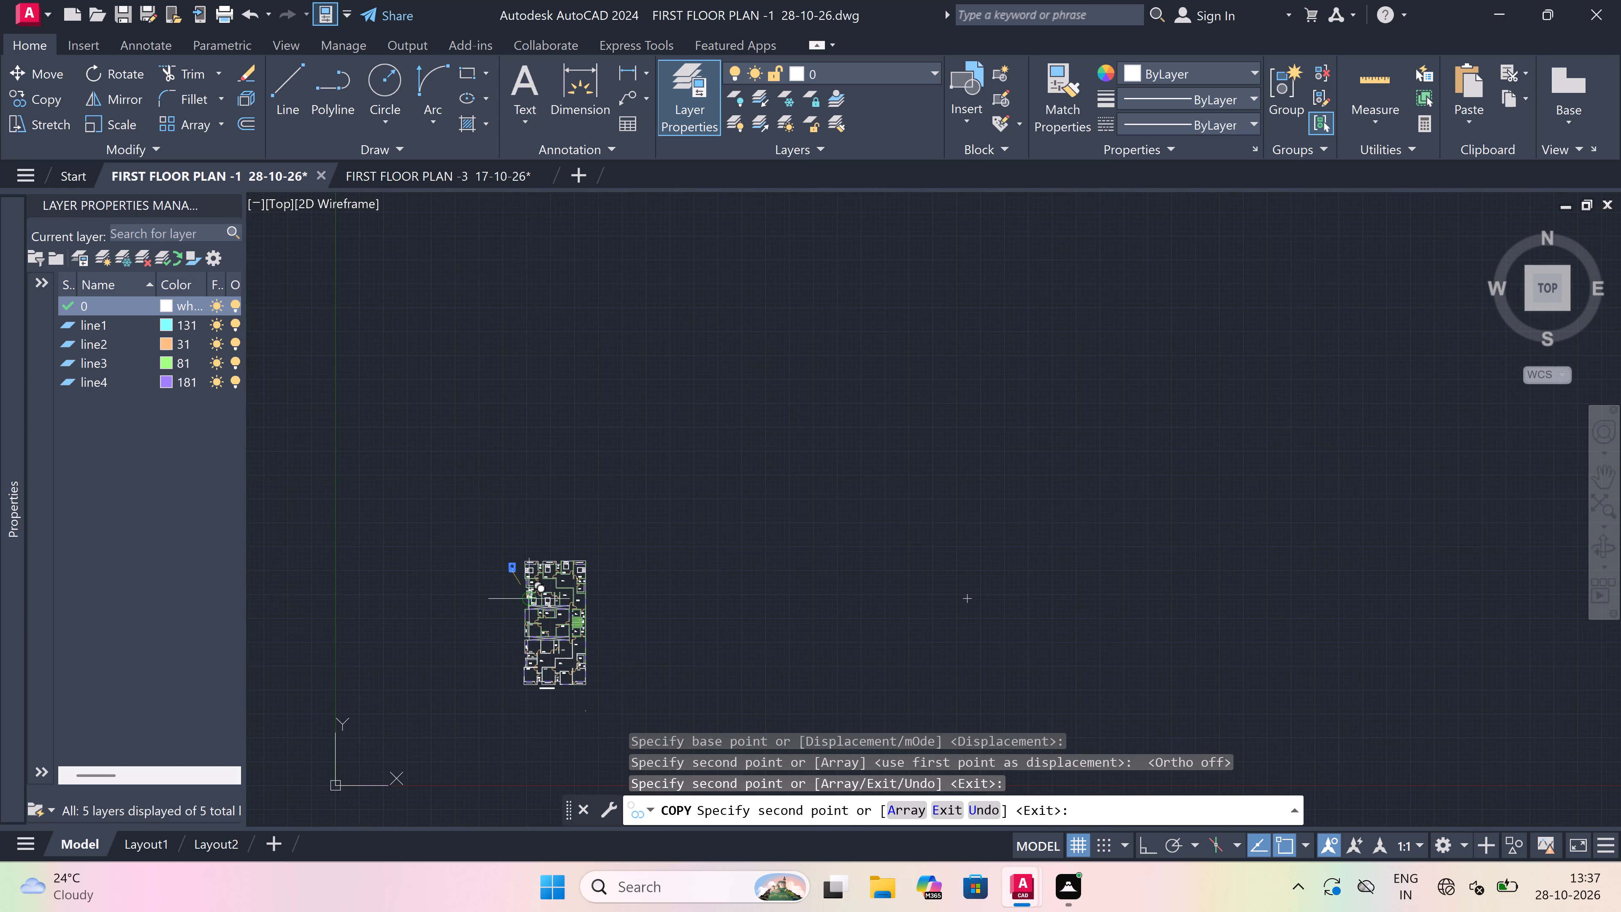
pyautogui.scroll(4, 512, 699)
pyautogui.scroll(4, 562, 642)
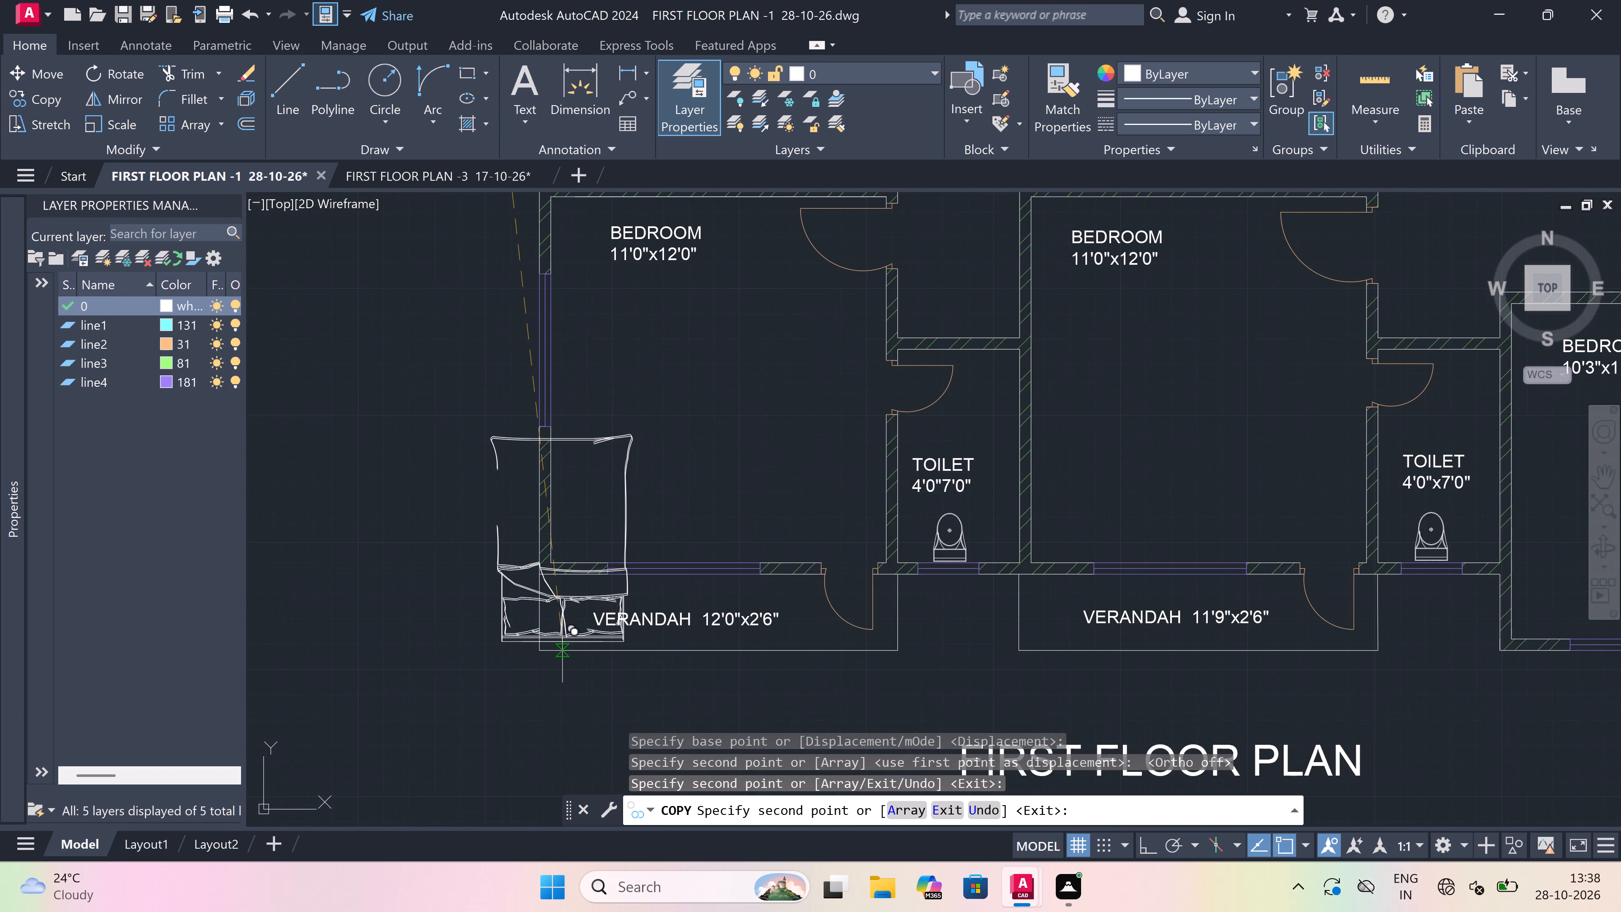
pyautogui.scroll(-3, 562, 642)
pyautogui.scroll(3, 780, 638)
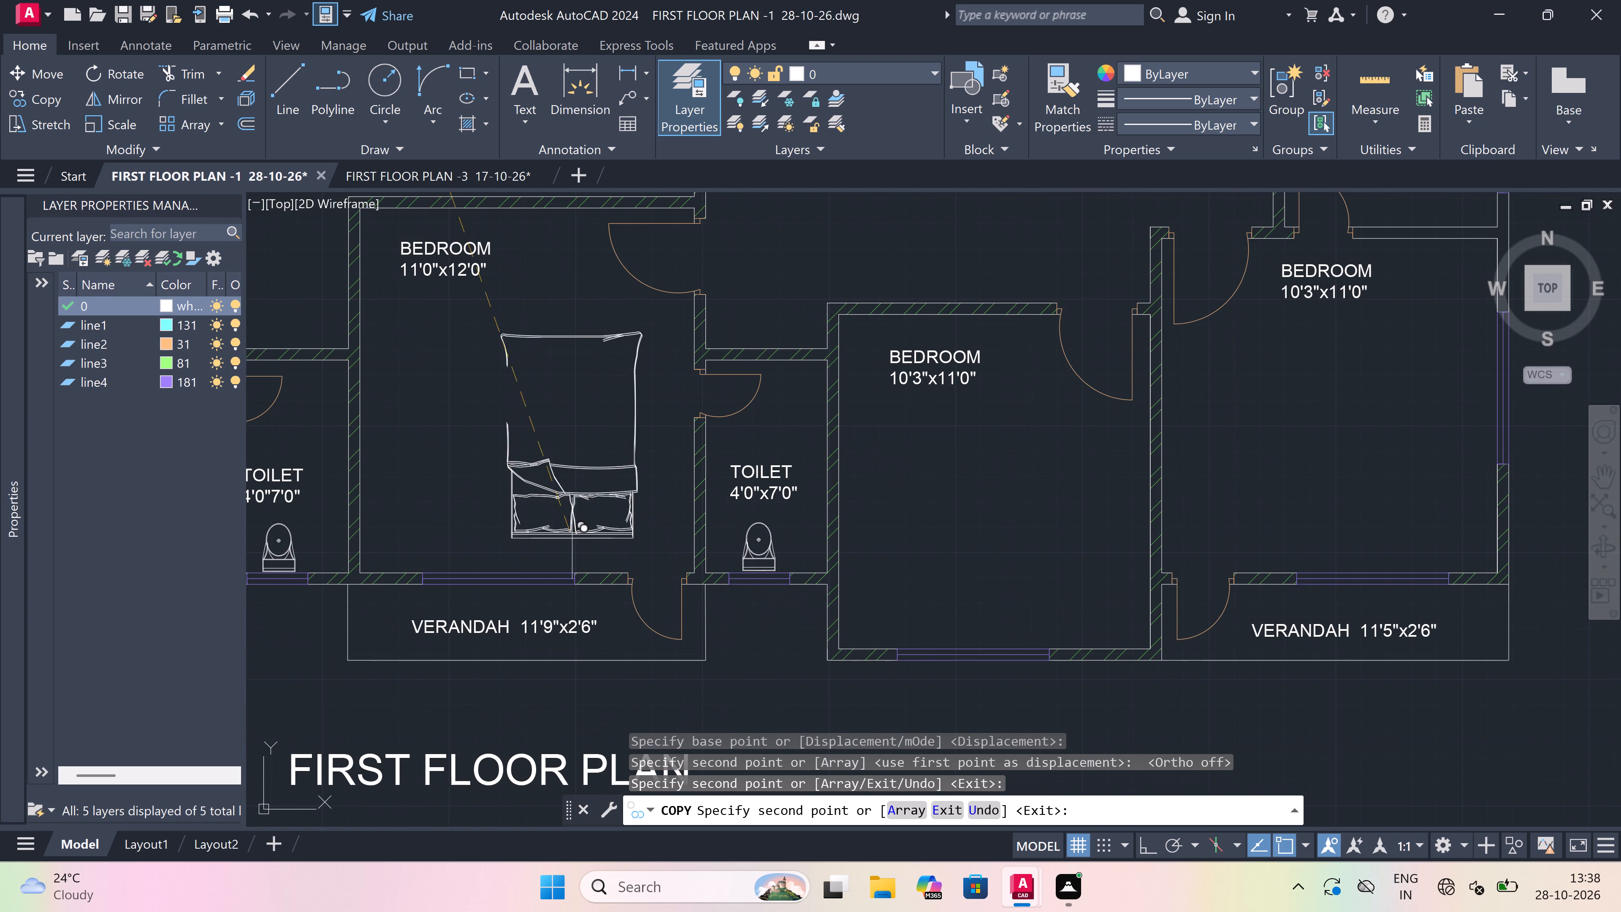
pyautogui.scroll(4, 491, 562)
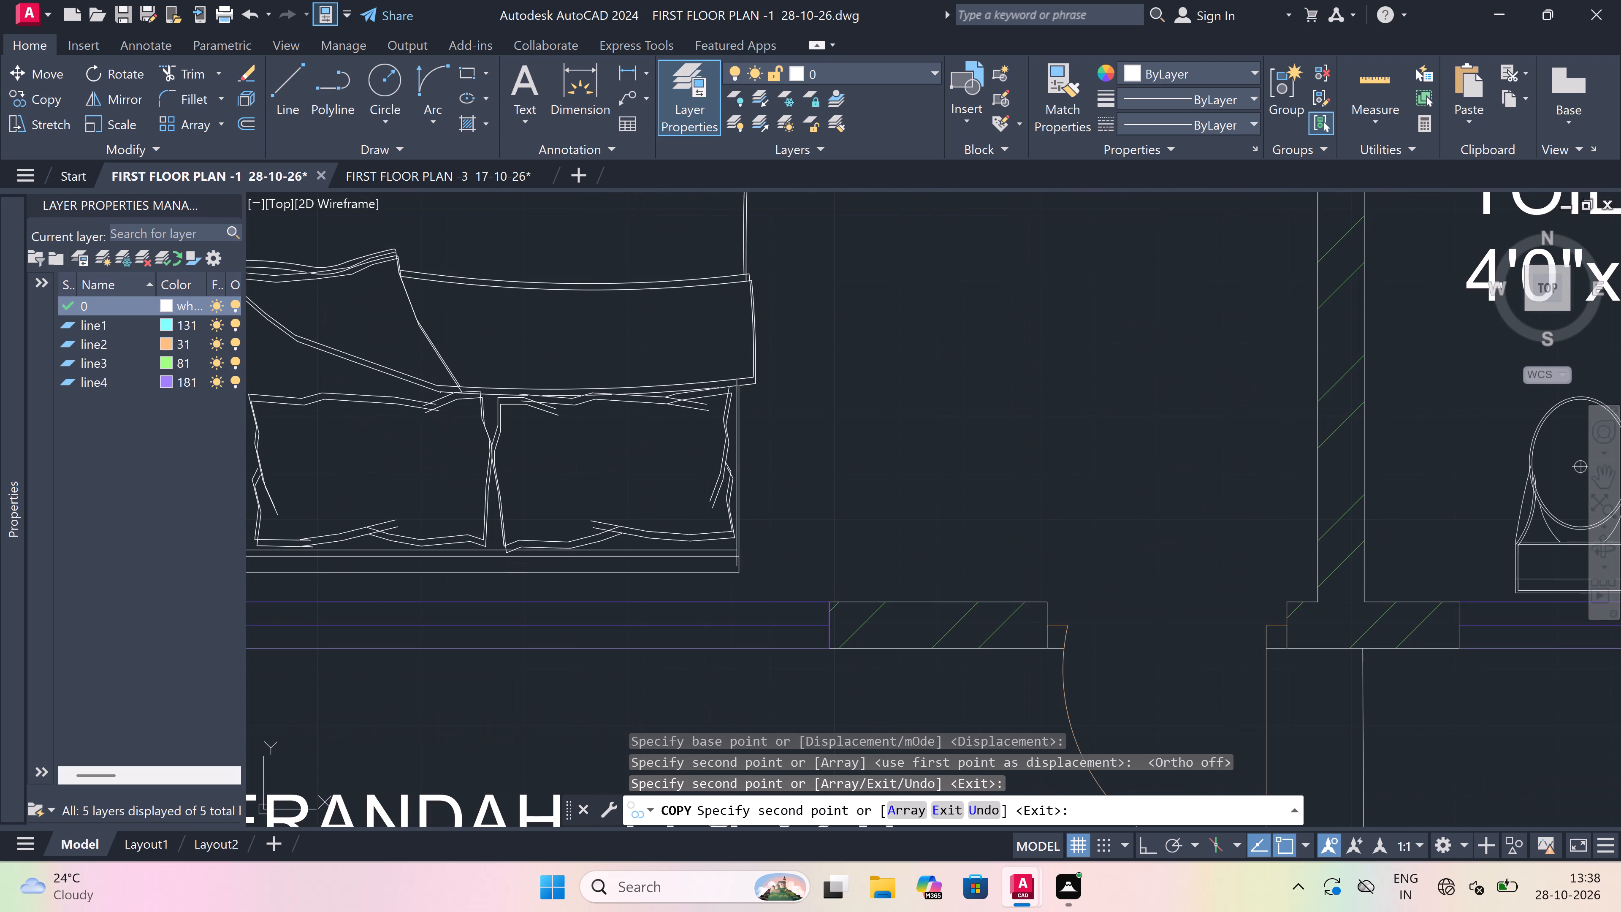
pyautogui.click(491, 573)
# Place another bed copy in the southern BEDROOM 10'3"x11'0" below DINING, headboard against the south window wall, and finish copying.
pyautogui.scroll(-4, 491, 573)
pyautogui.scroll(1, 703, 578)
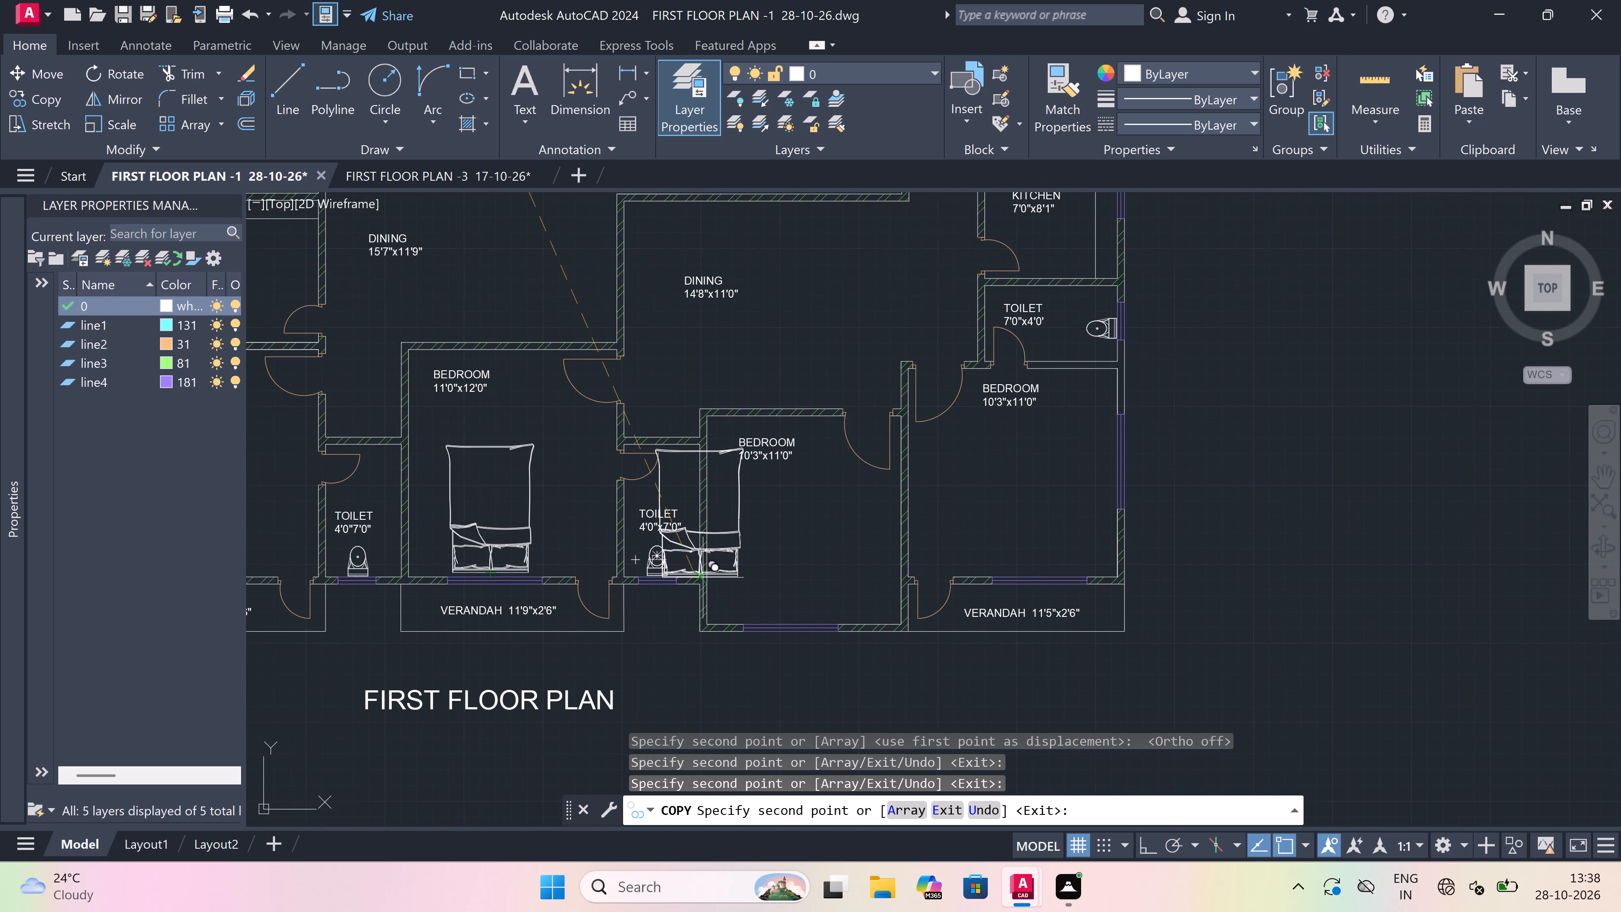
pyautogui.scroll(1, 828, 614)
pyautogui.scroll(1, 851, 652)
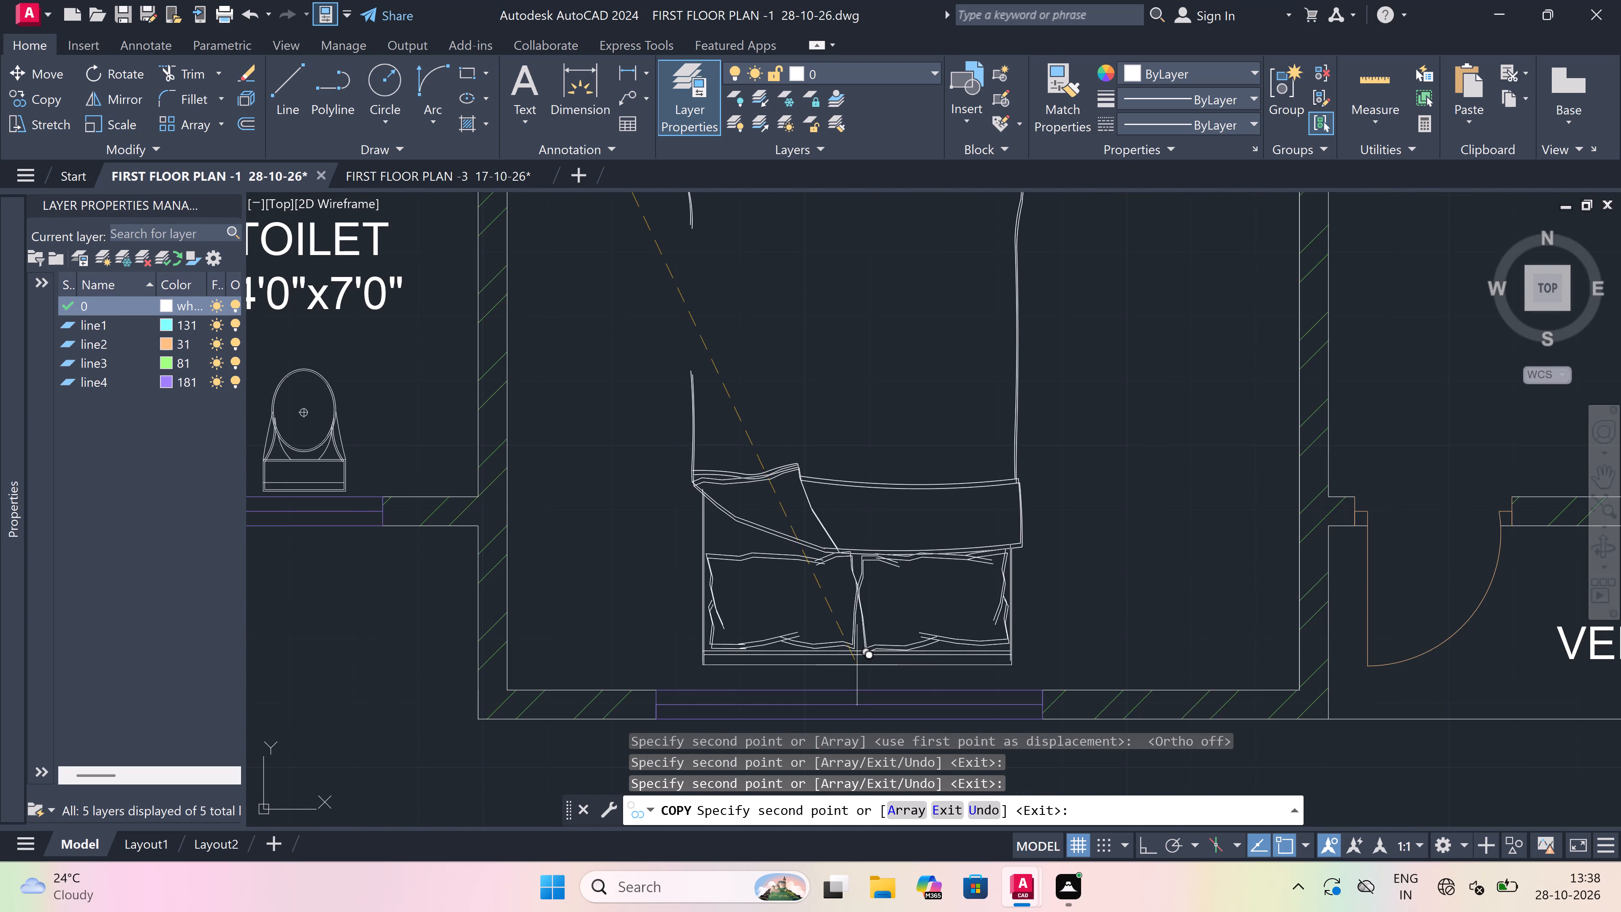
pyautogui.scroll(1, 895, 691)
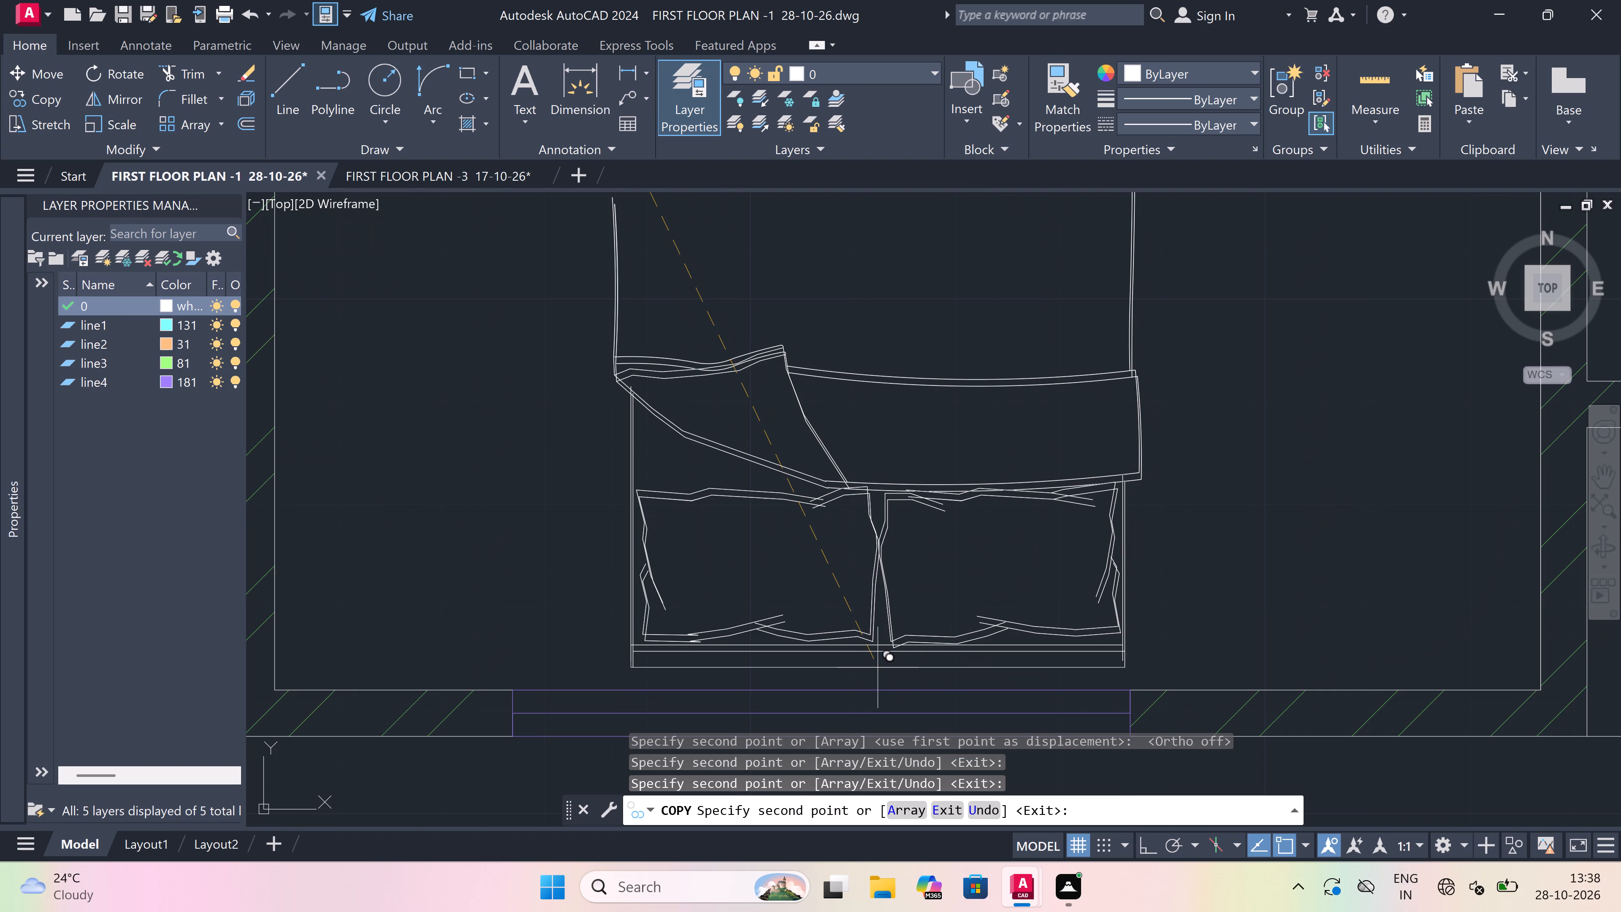
pyautogui.click(878, 668)
pyautogui.scroll(-9, 802, 665)
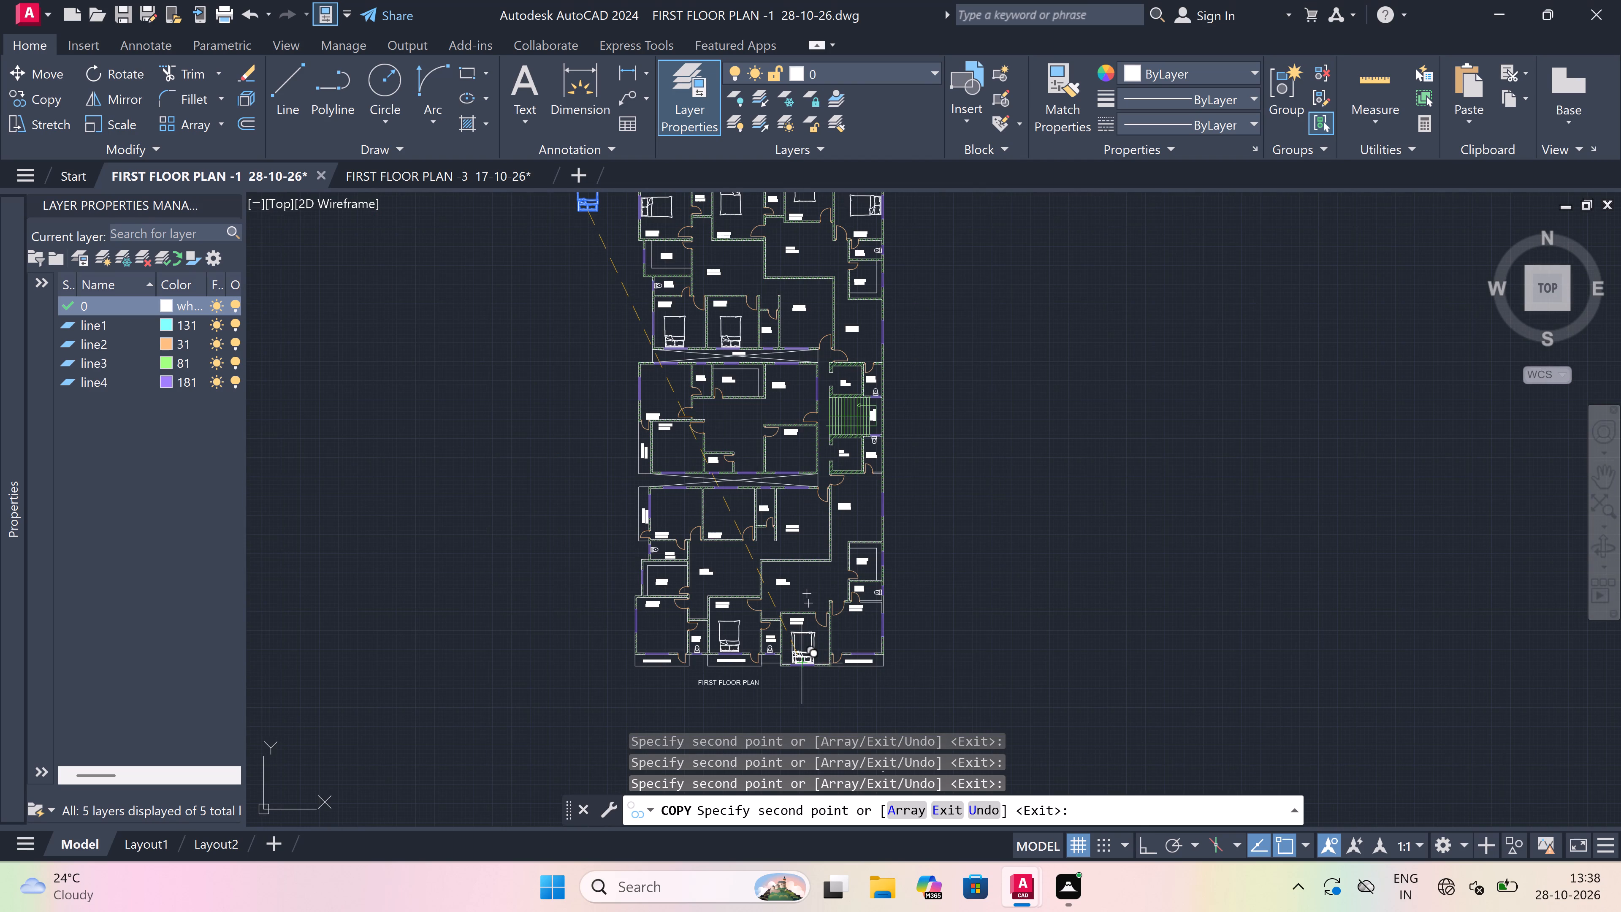
pyautogui.press('Escape')
# Rotate the spare bed outside the plan by 90° with Ortho on, so its headboard faces east.
pyautogui.scroll(-3, 674, 583)
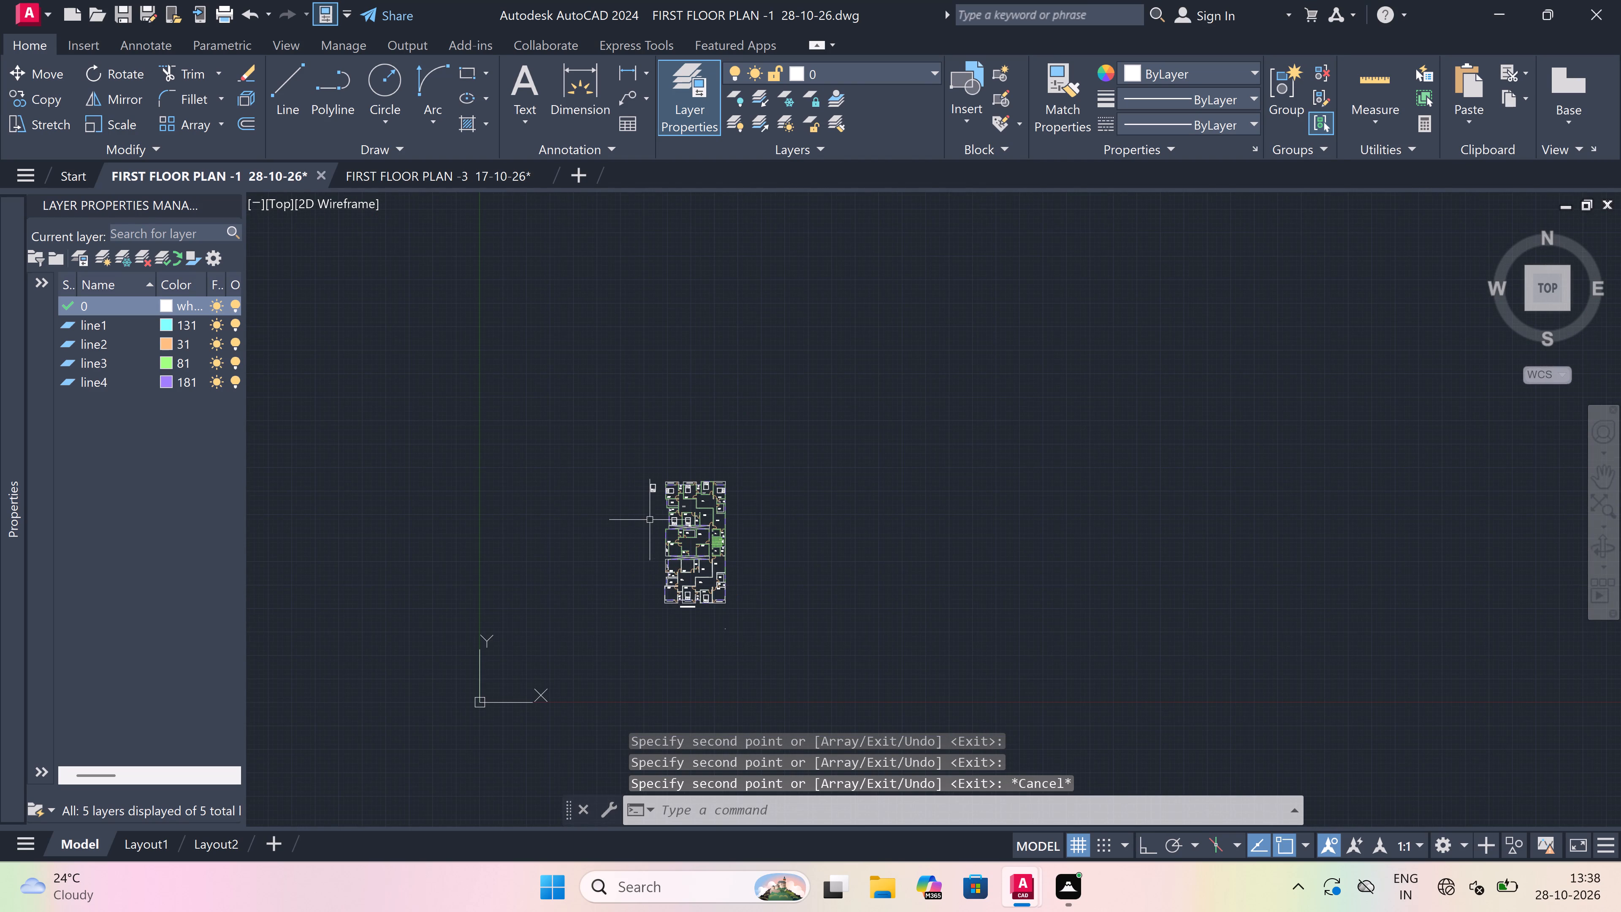
pyautogui.scroll(5, 658, 499)
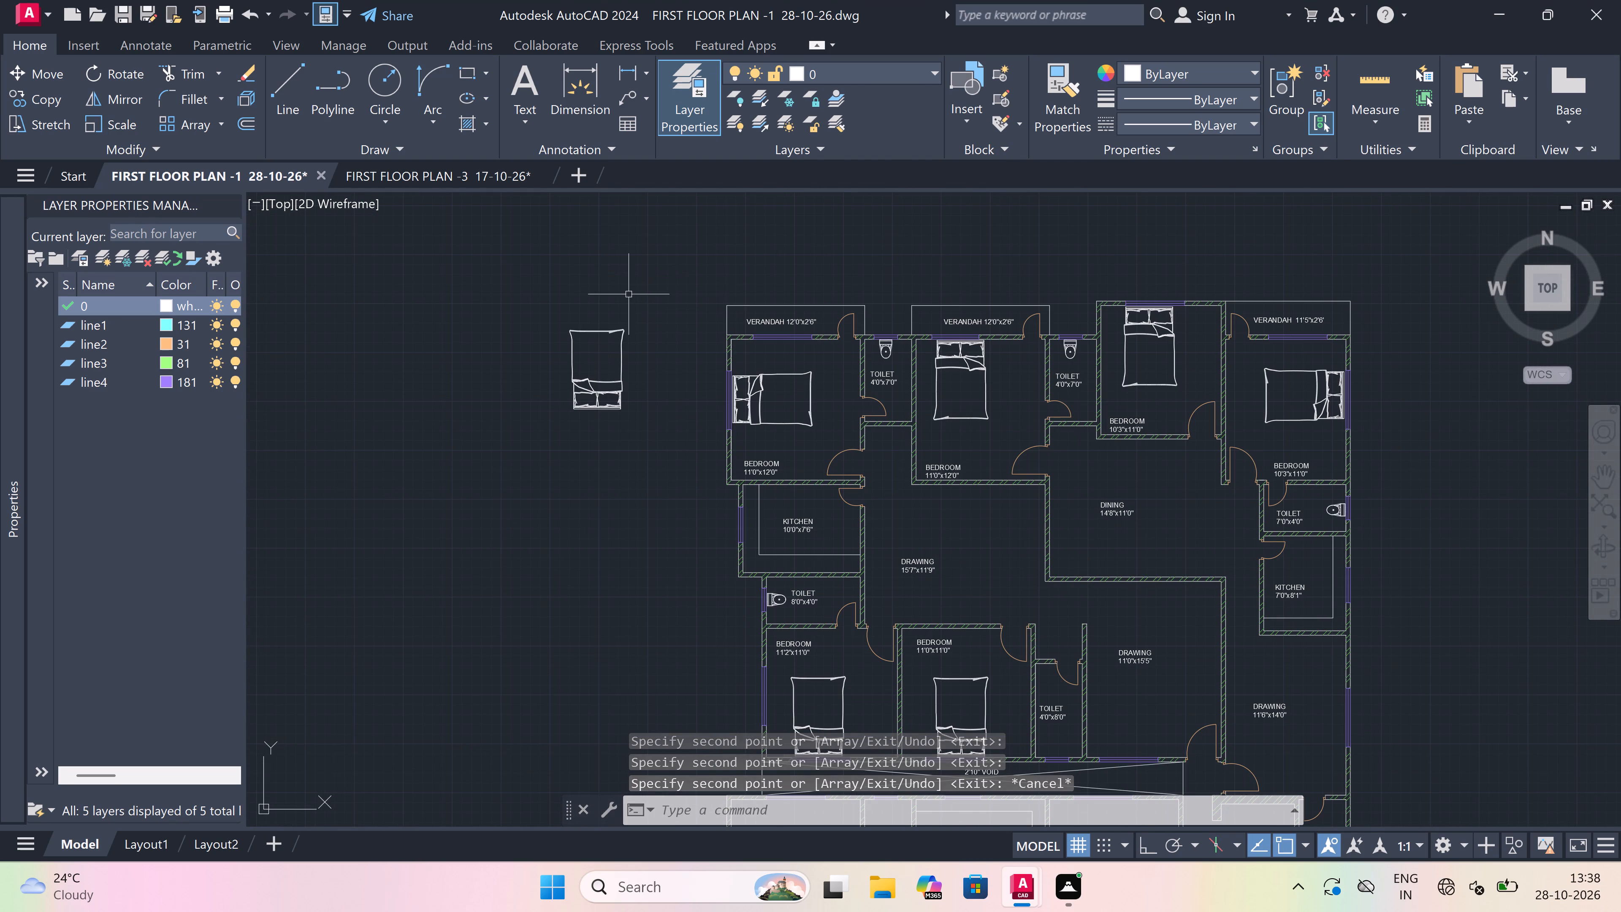
pyautogui.scroll(1, 629, 292)
pyautogui.moveTo(632, 299); pyautogui.dragTo(626, 307)
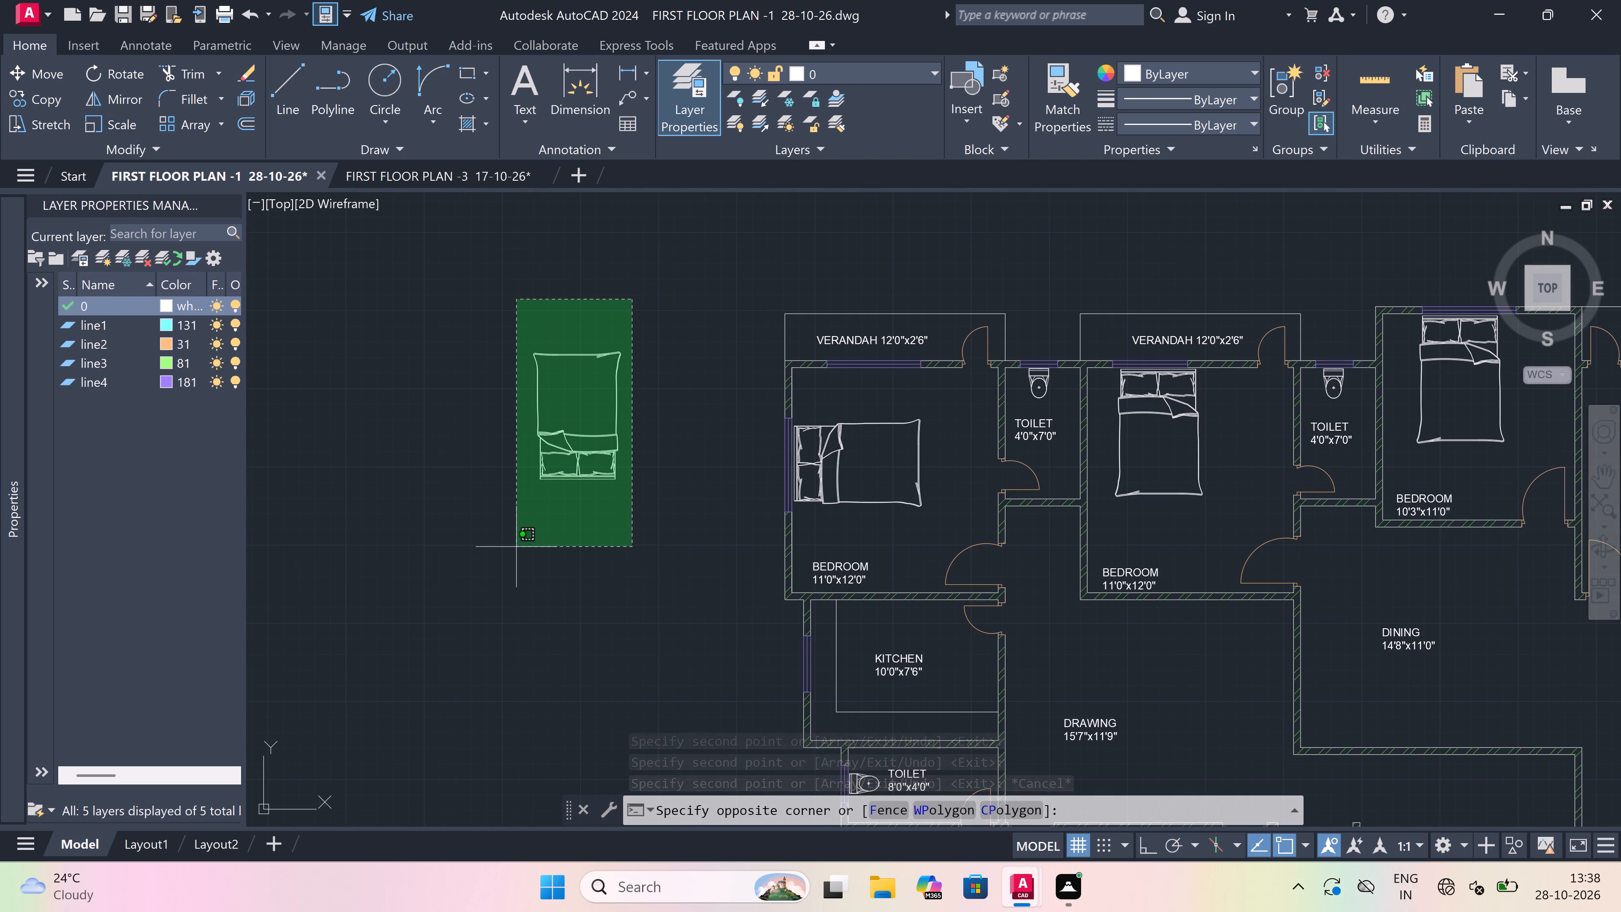
pyautogui.moveTo(476, 547); pyautogui.dragTo(475, 543)
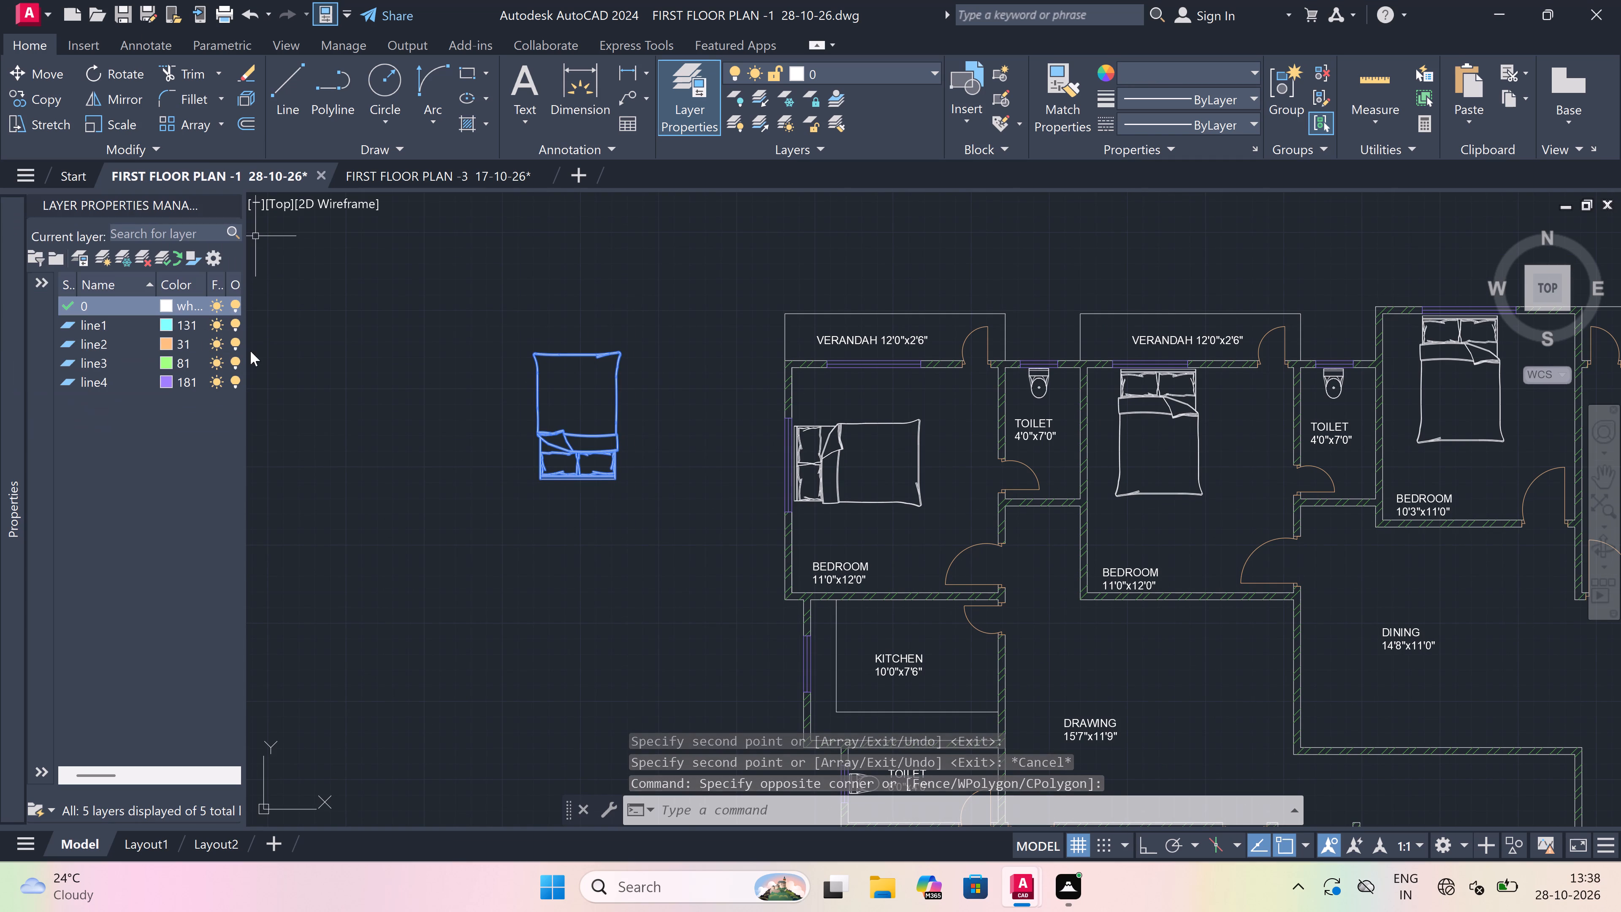
pyautogui.click(119, 73)
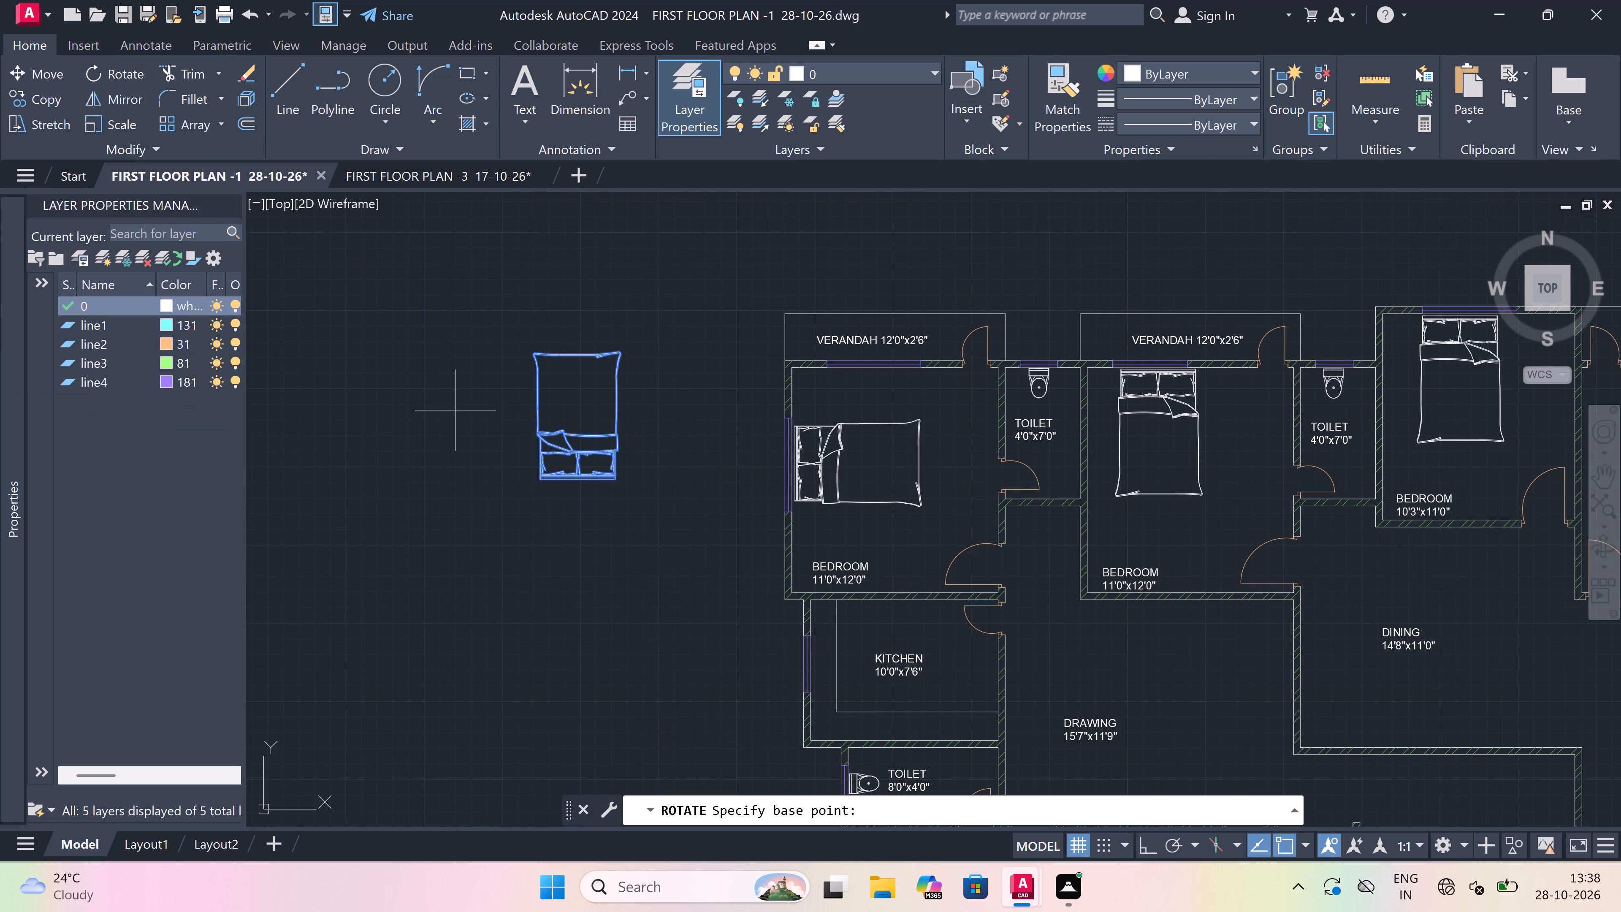
pyautogui.moveTo(567, 393); pyautogui.dragTo(562, 386)
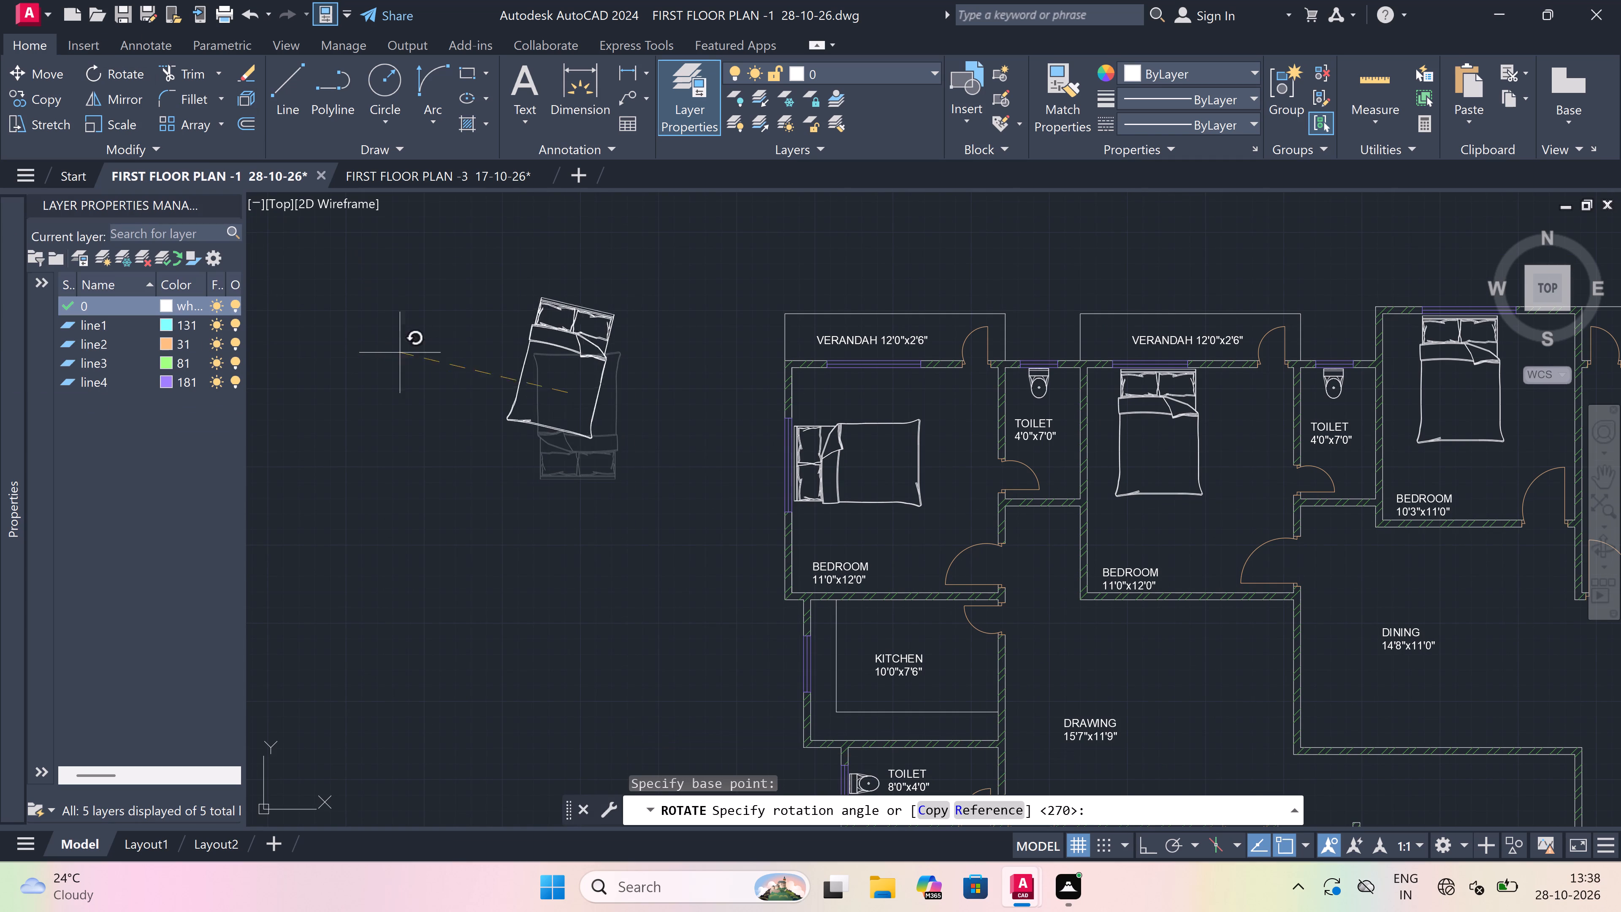
pyautogui.press('F8')
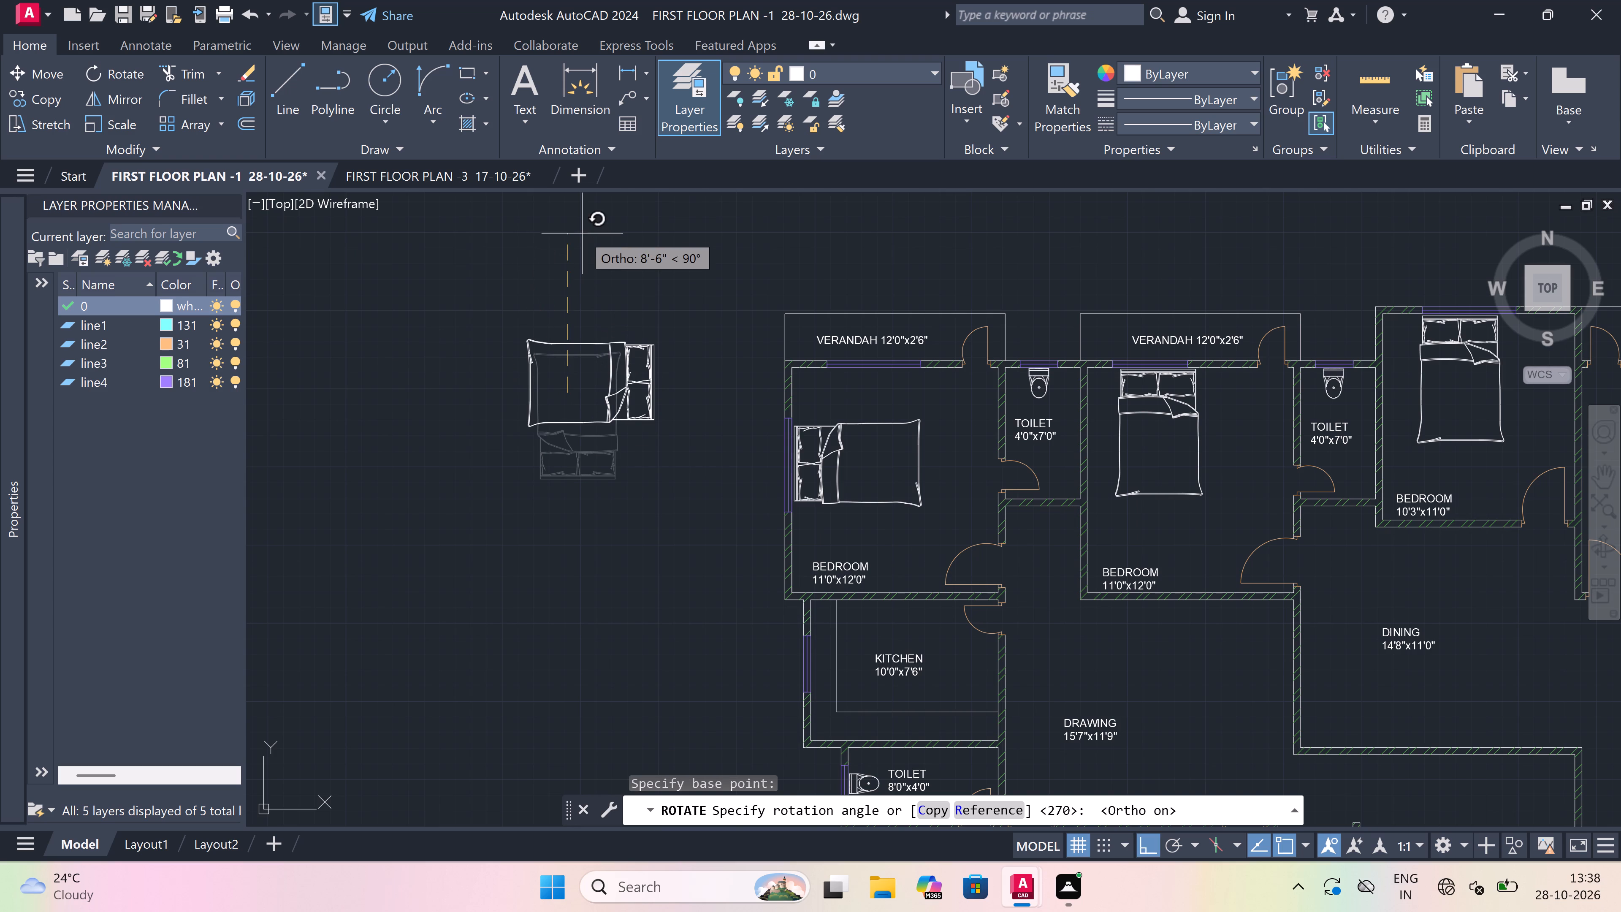
pyautogui.click(582, 233)
# Copy the rotated spare bed into the southeast BEDROOM 10'3"x11'0" above VERANDAH 11'5"x2'6", headboard against the east window wall, Ortho off.
pyautogui.moveTo(702, 308); pyautogui.dragTo(667, 320)
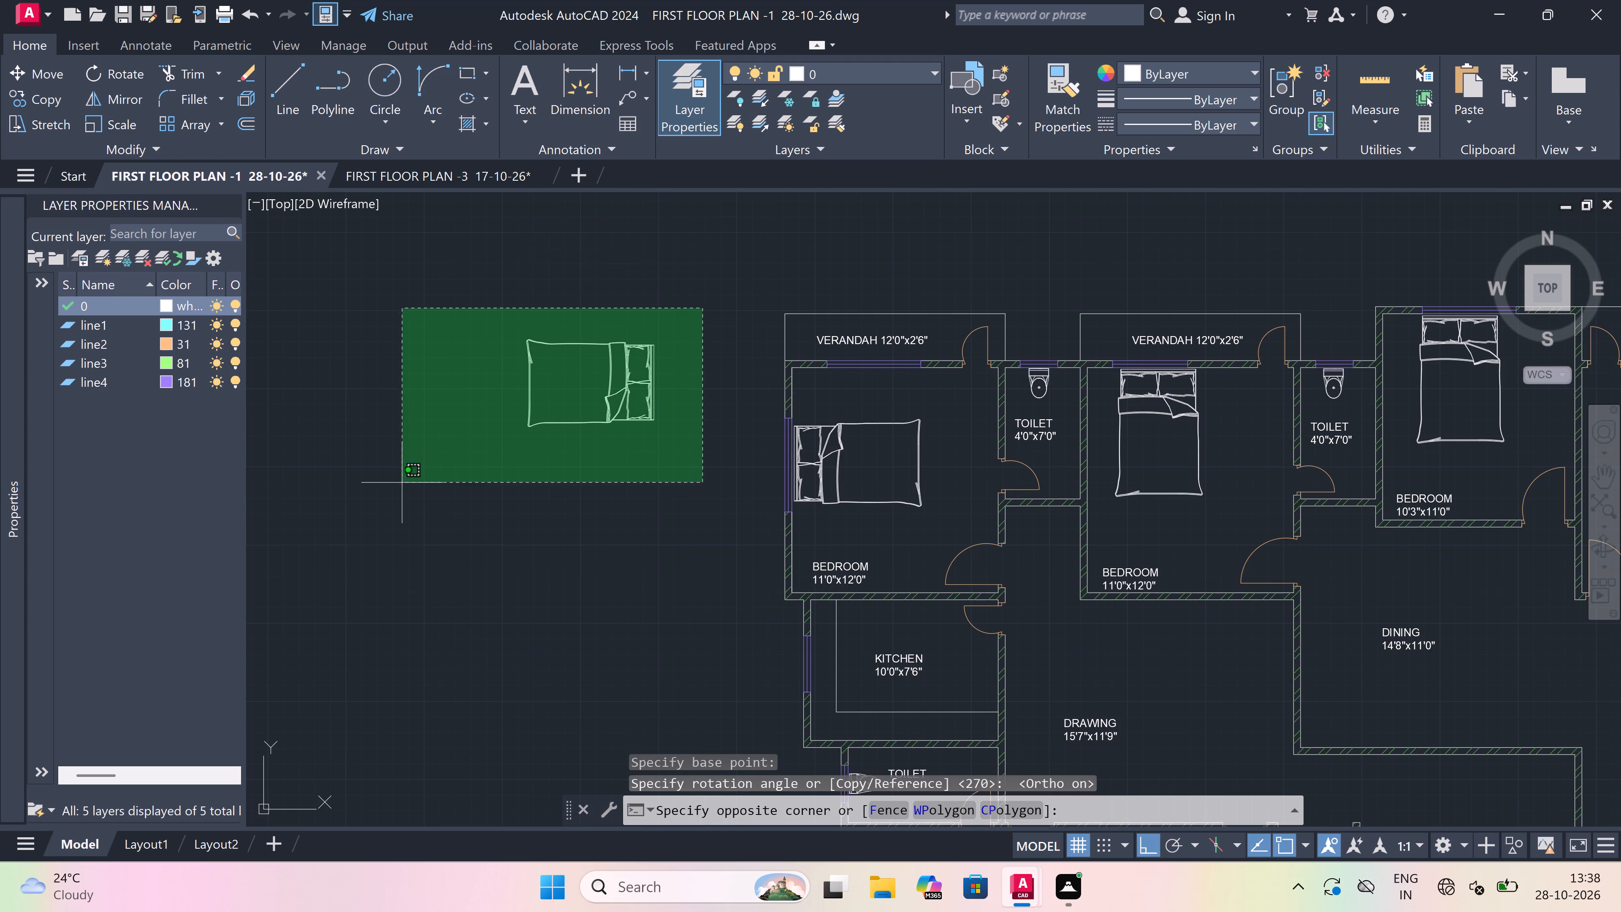
pyautogui.click(393, 566)
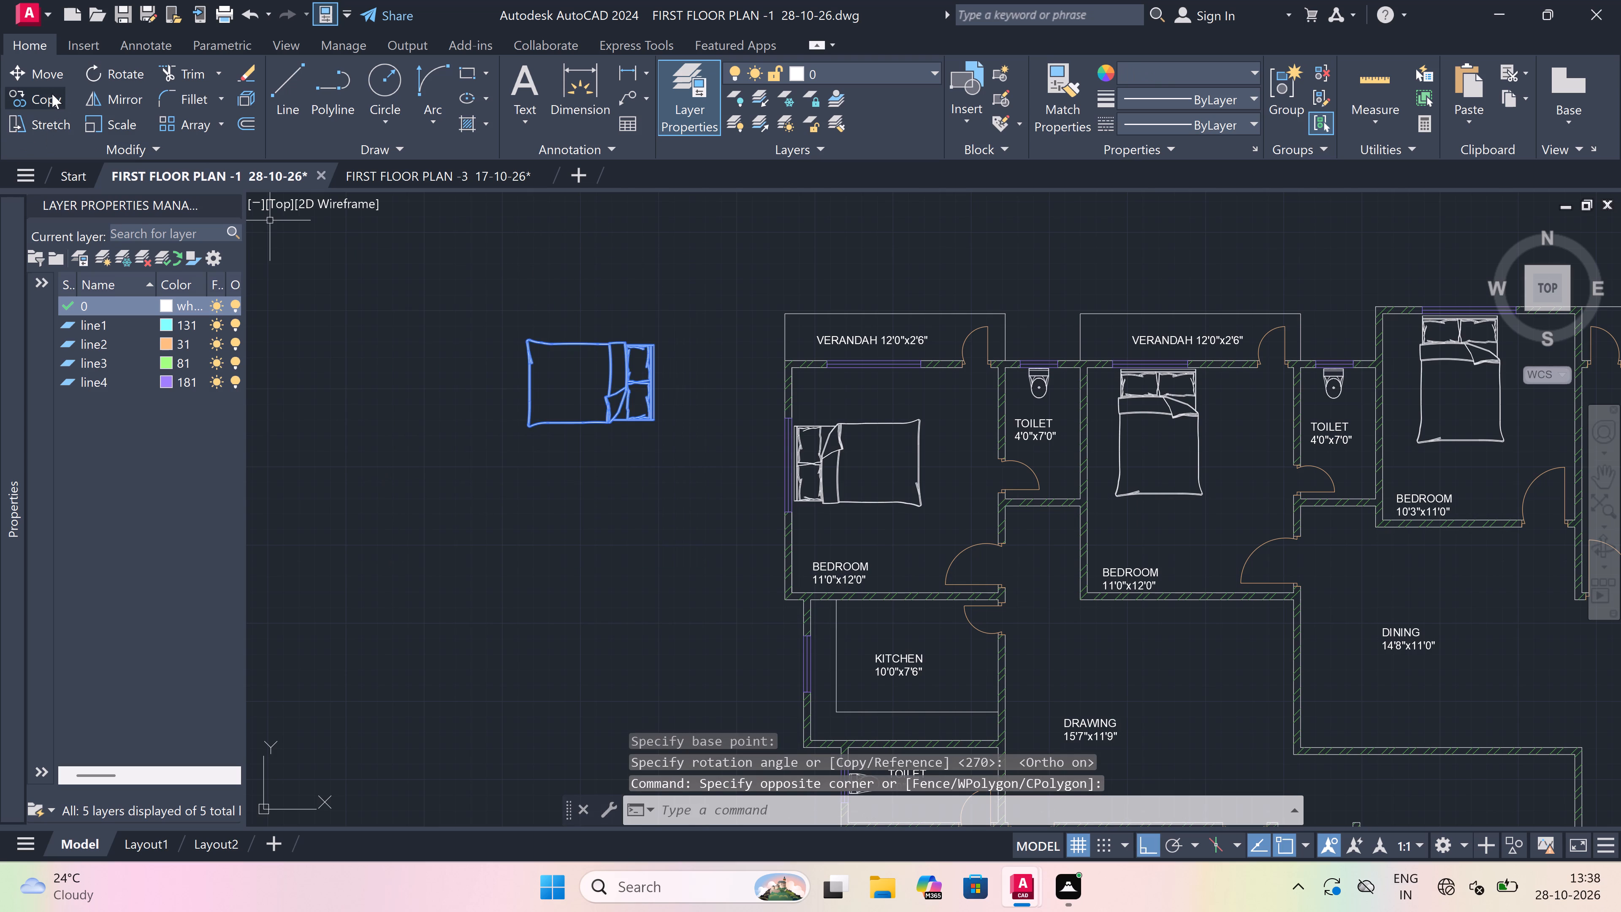
pyautogui.click(49, 94)
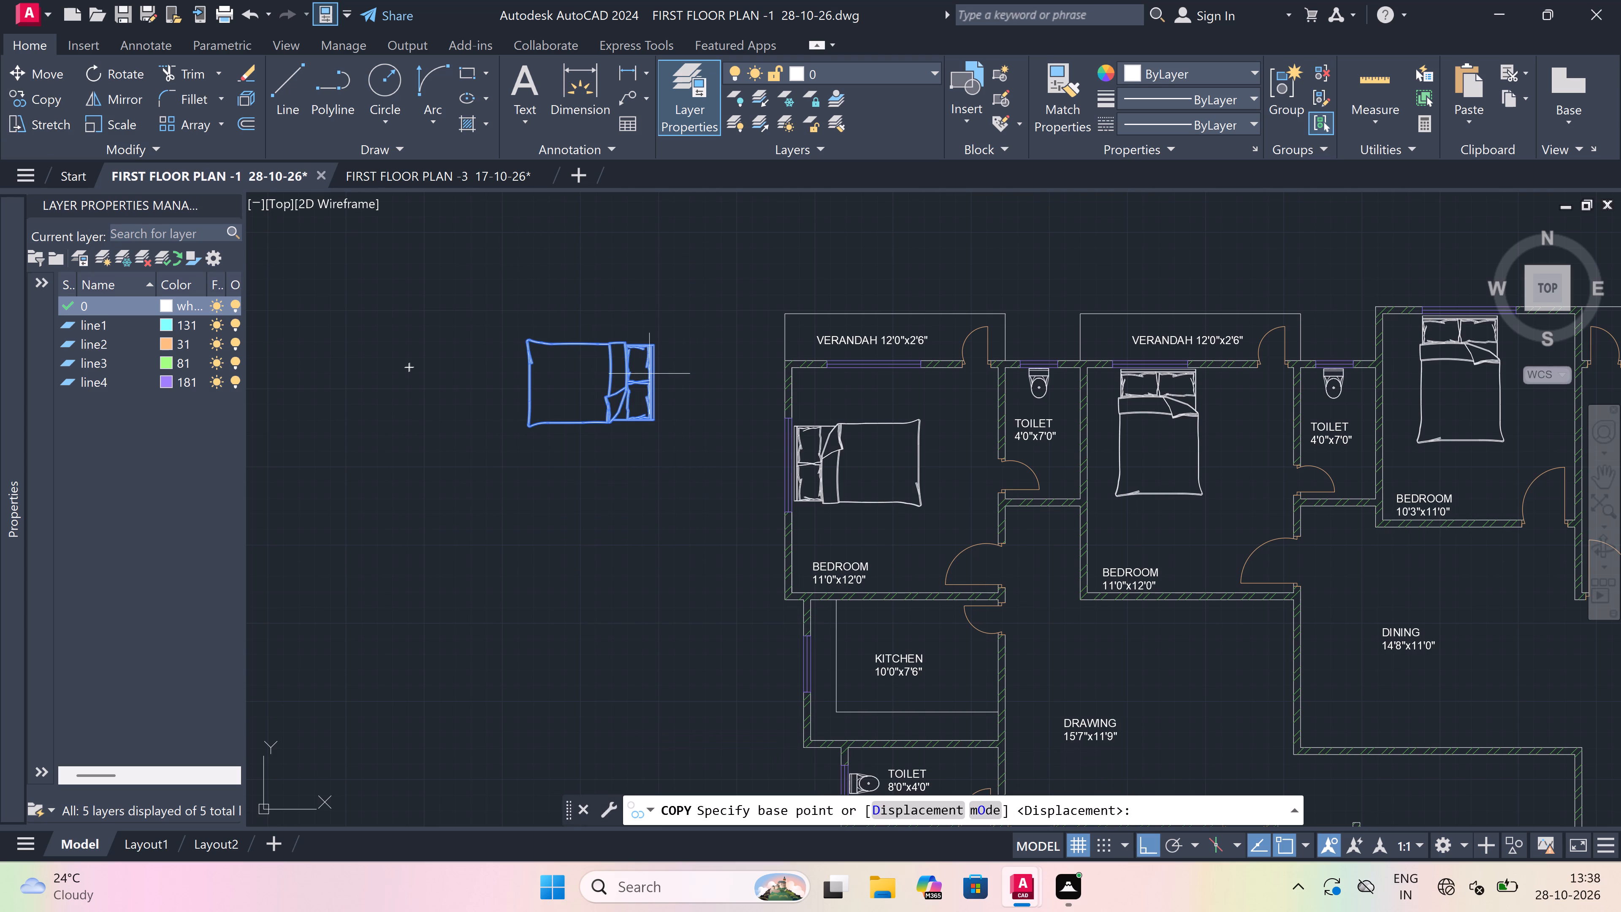
pyautogui.moveTo(653, 382); pyautogui.dragTo(645, 391)
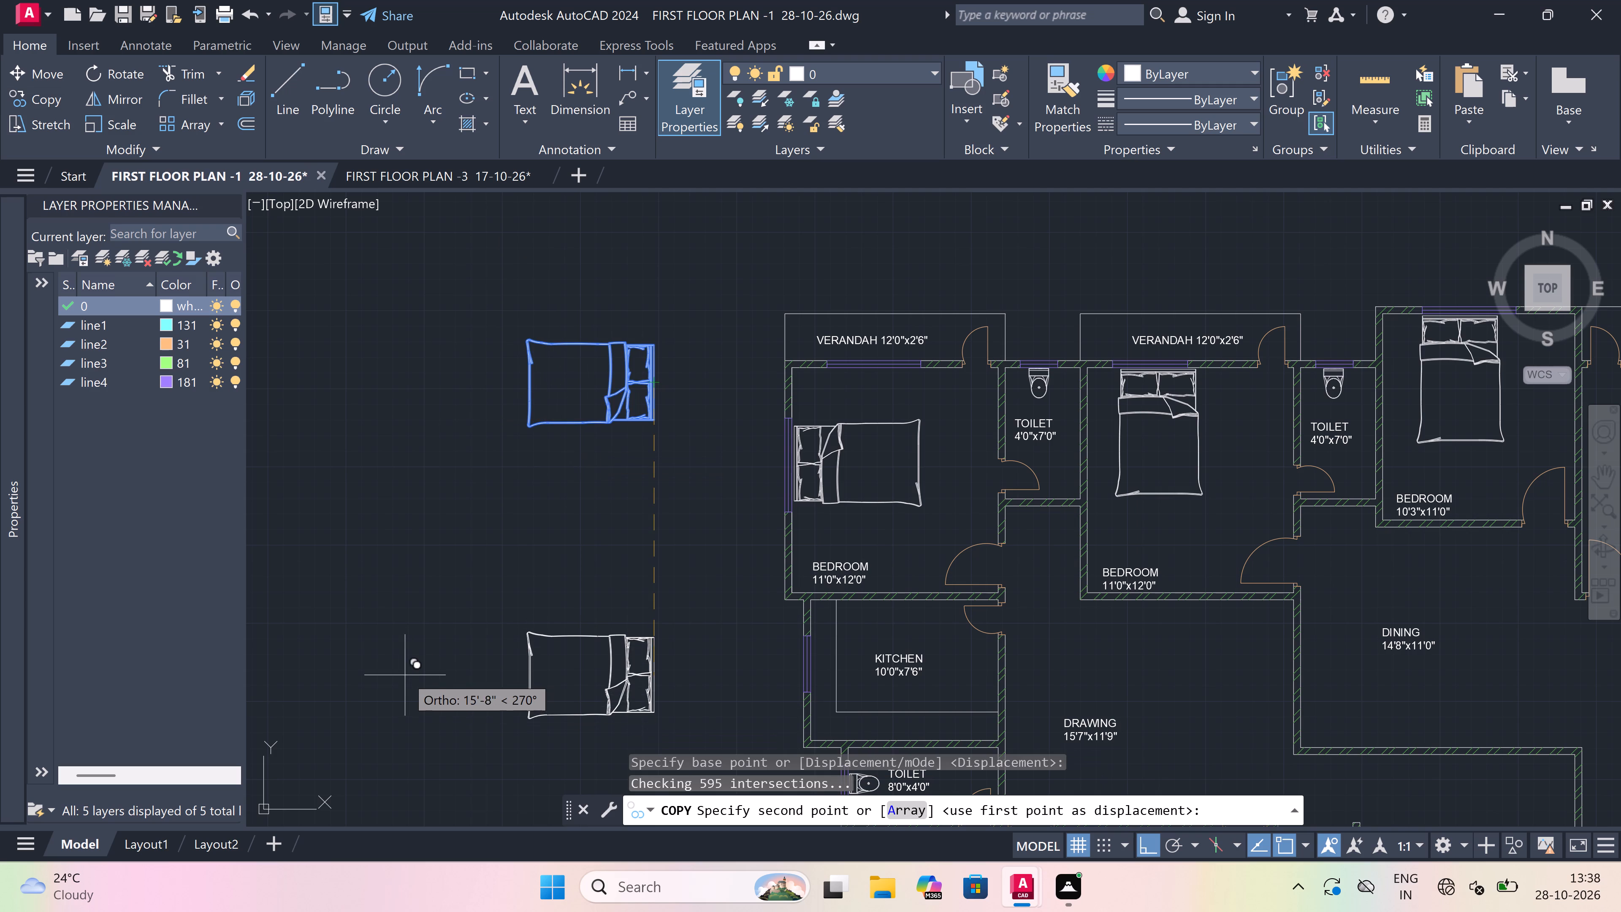
pyautogui.press('F8')
pyautogui.scroll(-8, 408, 623)
pyautogui.scroll(5, 427, 693)
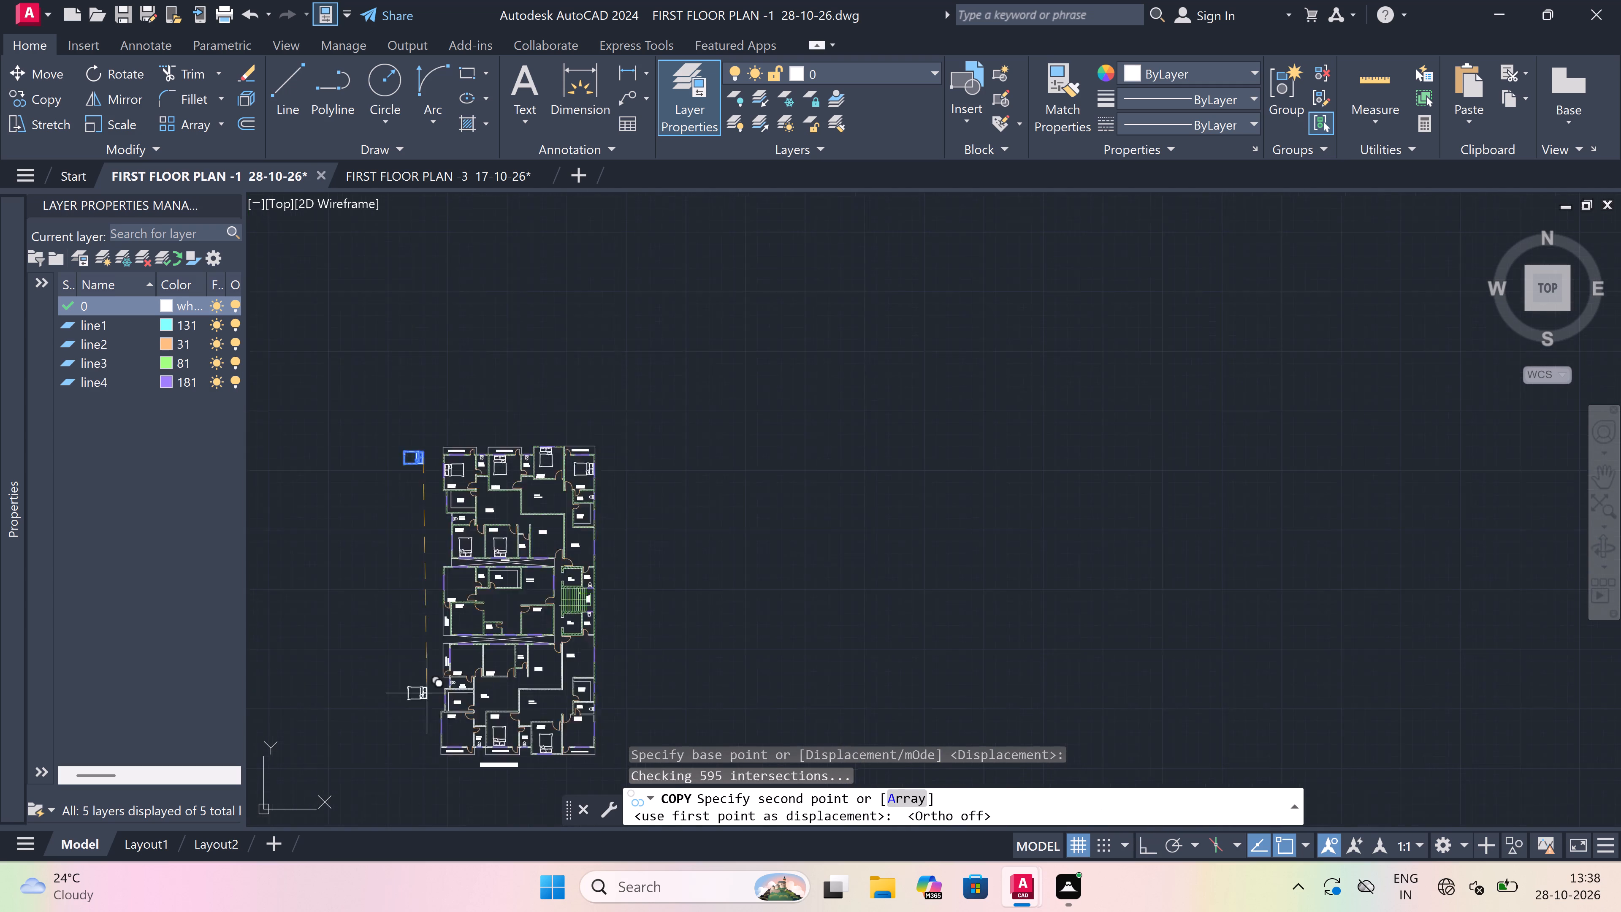
pyautogui.scroll(-4, 680, 497)
pyautogui.scroll(4, 687, 549)
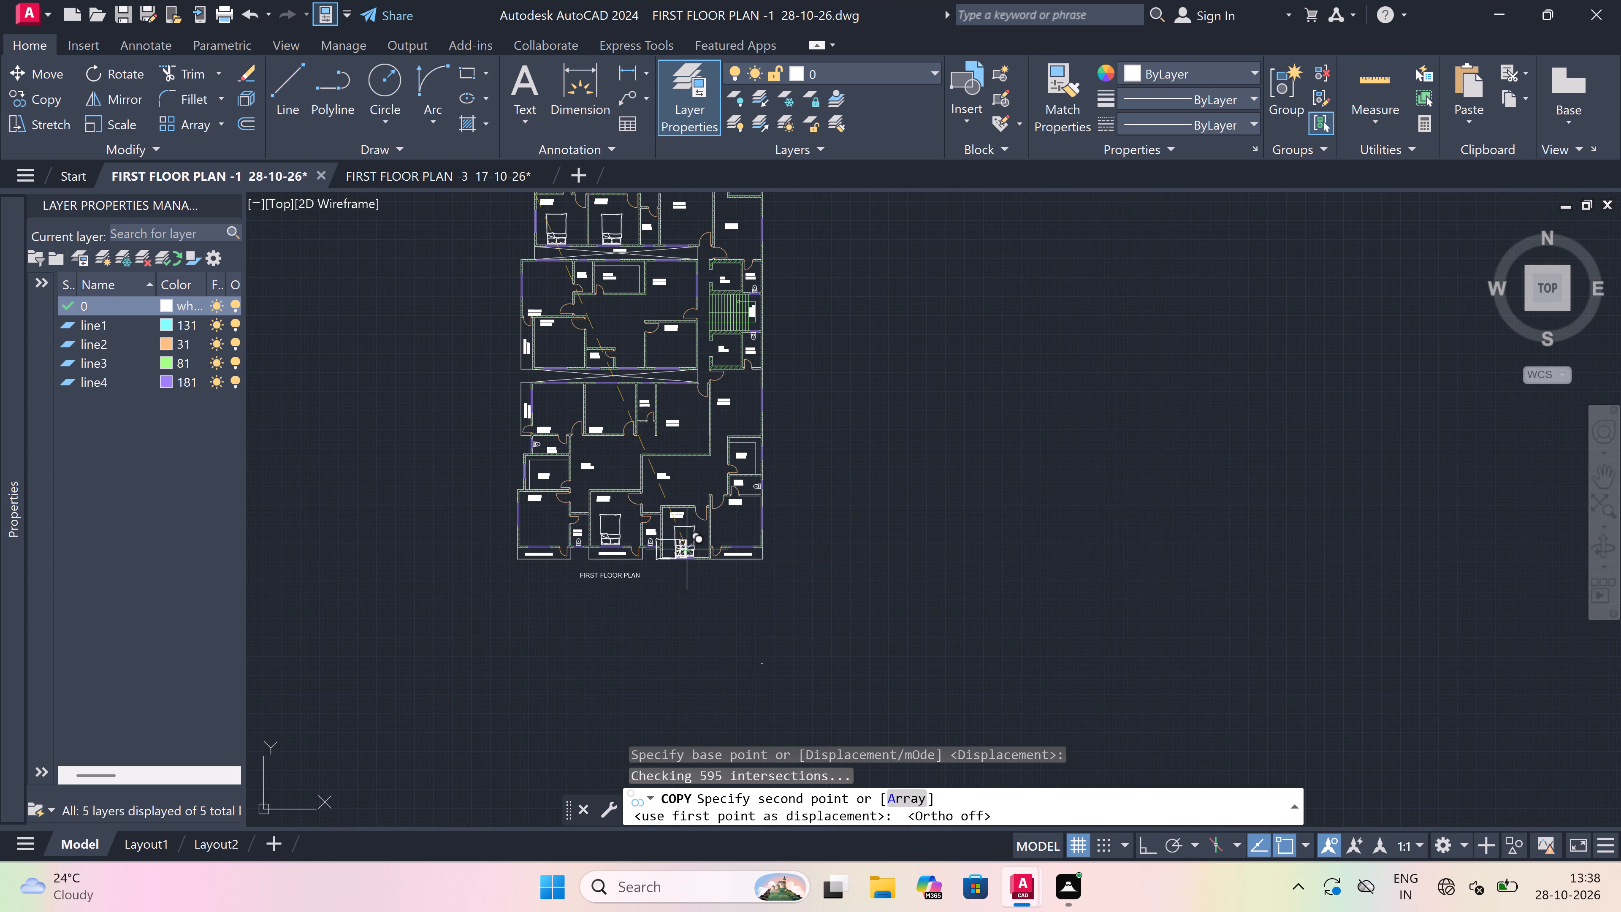
pyautogui.scroll(3, 770, 519)
pyautogui.scroll(1, 697, 537)
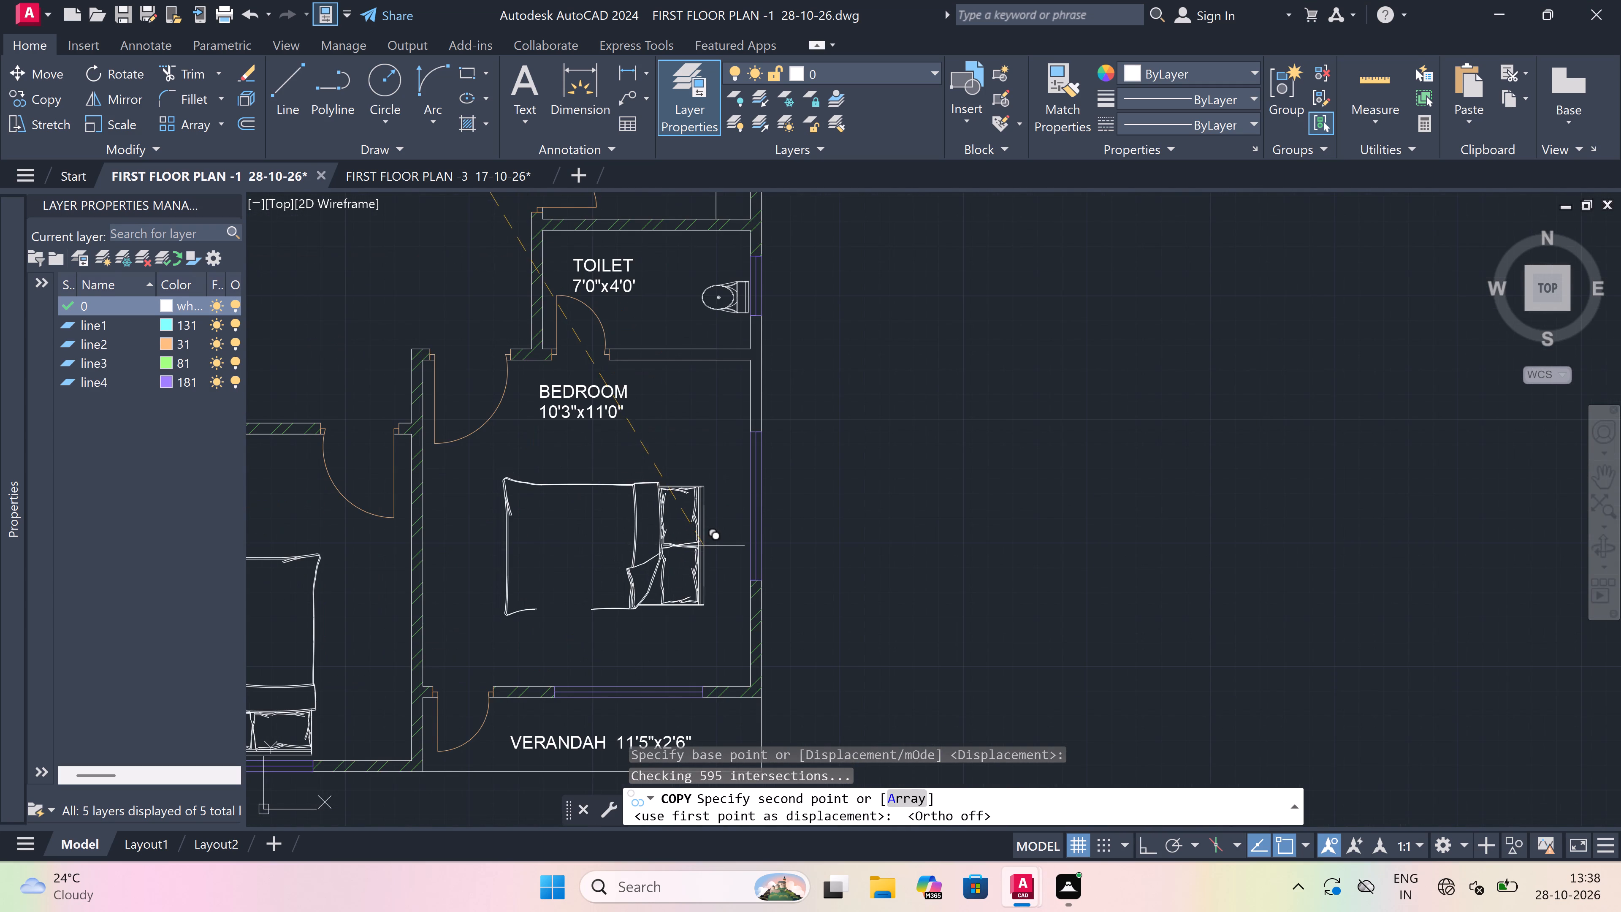
pyautogui.scroll(2, 765, 522)
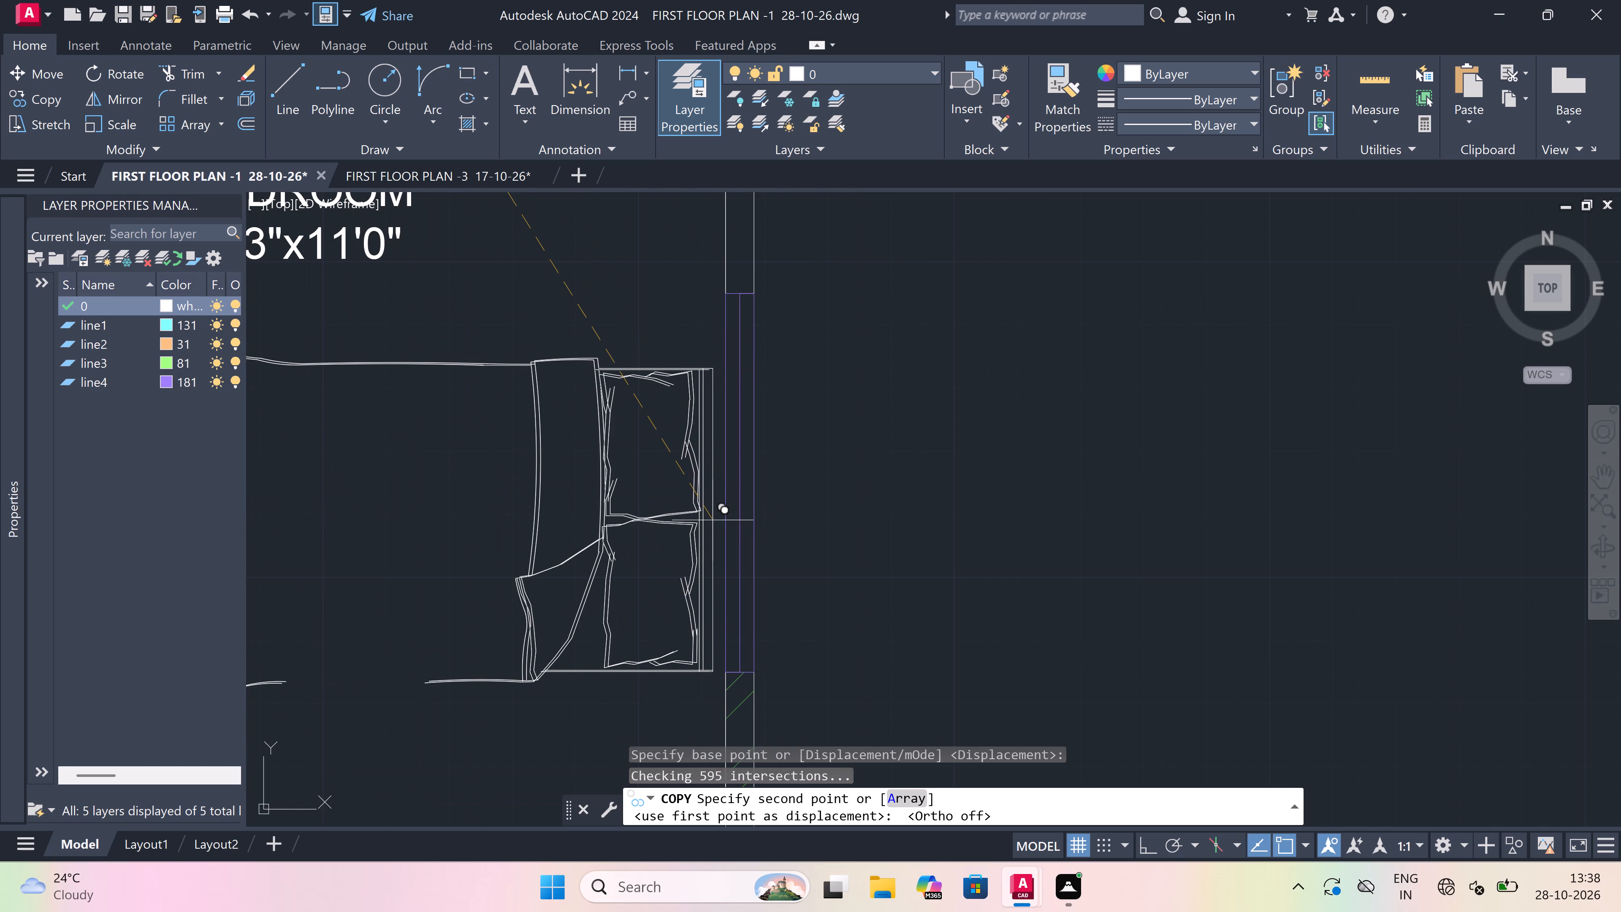
pyautogui.scroll(3, 713, 520)
pyautogui.click(713, 520)
pyautogui.scroll(-5, 713, 518)
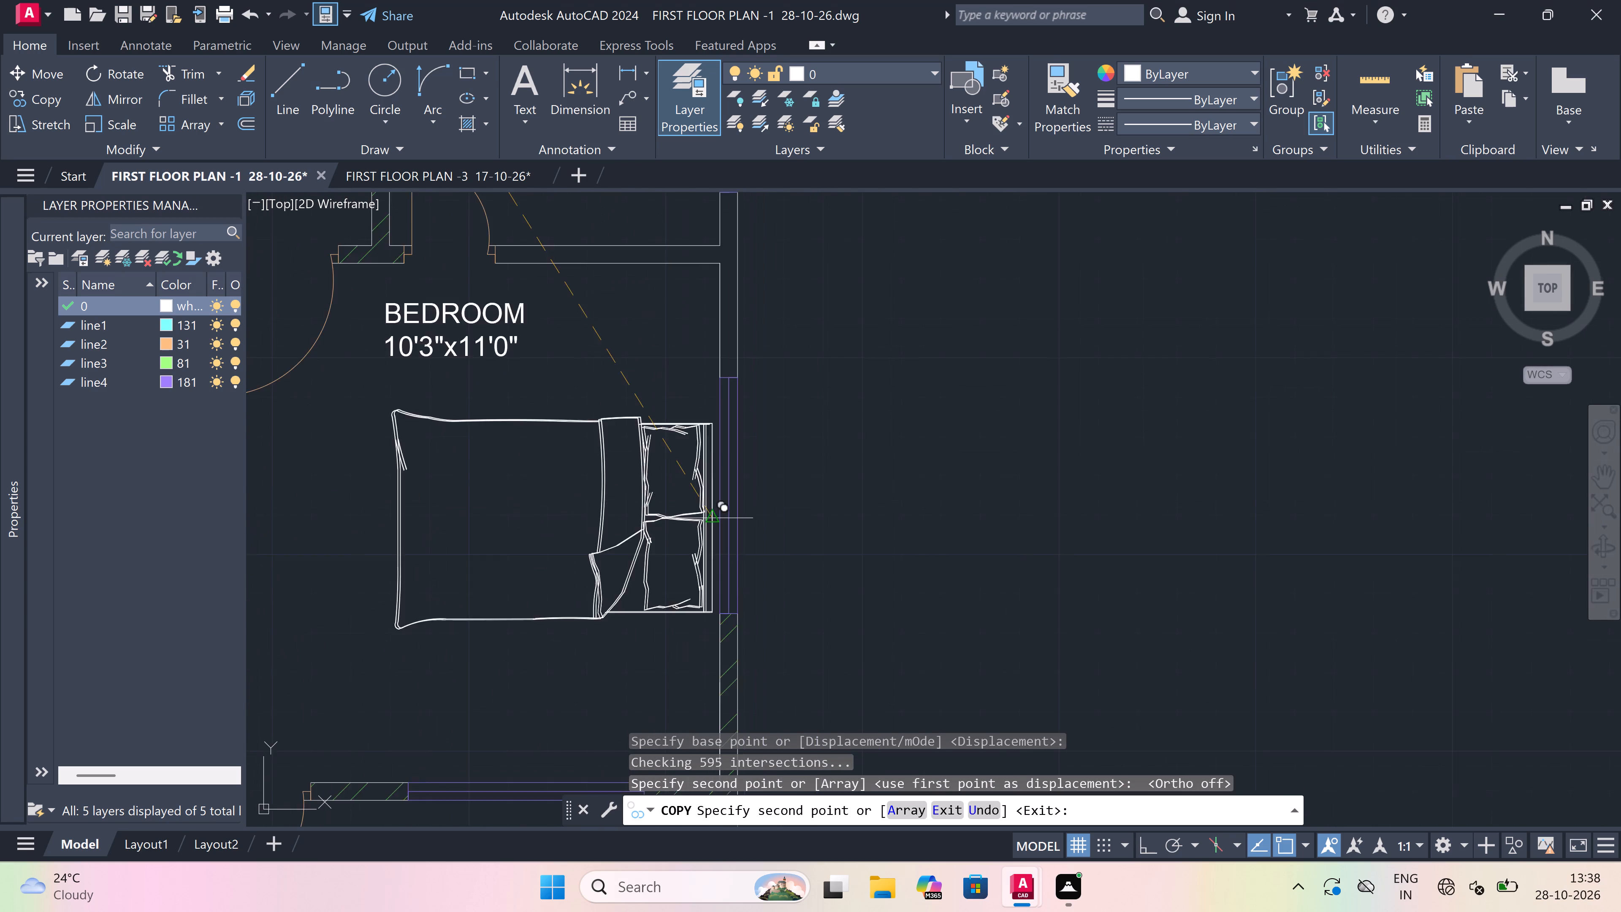
pyautogui.scroll(-5, 712, 518)
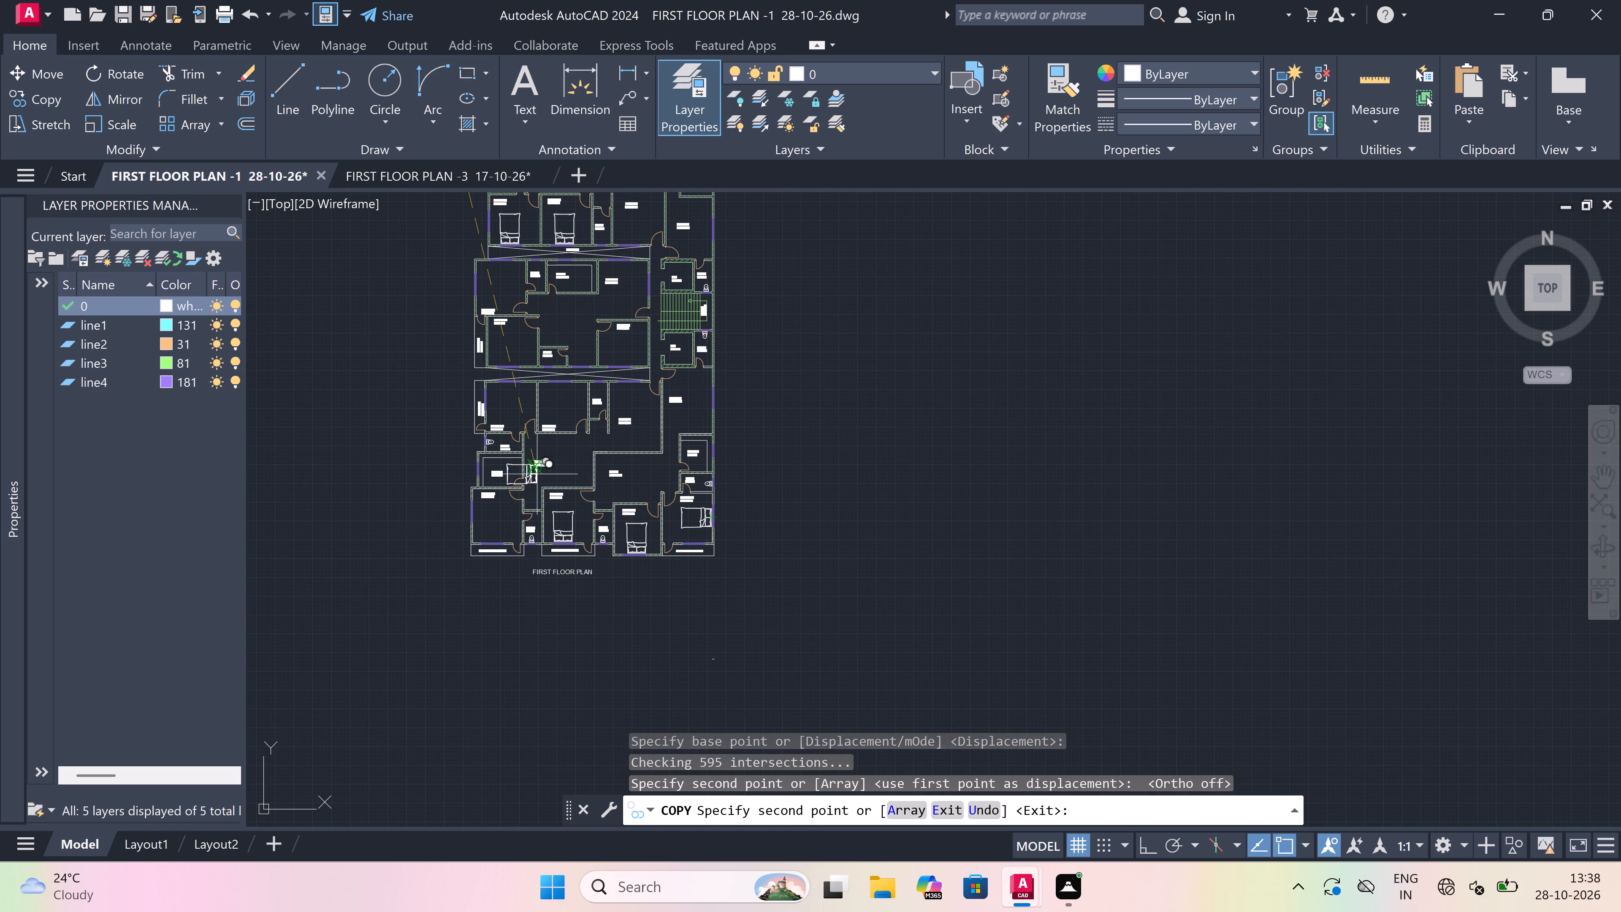
pyautogui.press('Escape')
# Copy the bed from the northern BEDROOM 11'0"x12'0" between the toilets into BEDROOM 11'0"x11'0" south of the lower void, headboard at the north window wall.
pyautogui.scroll(-1, 537, 472)
pyautogui.scroll(3, 529, 443)
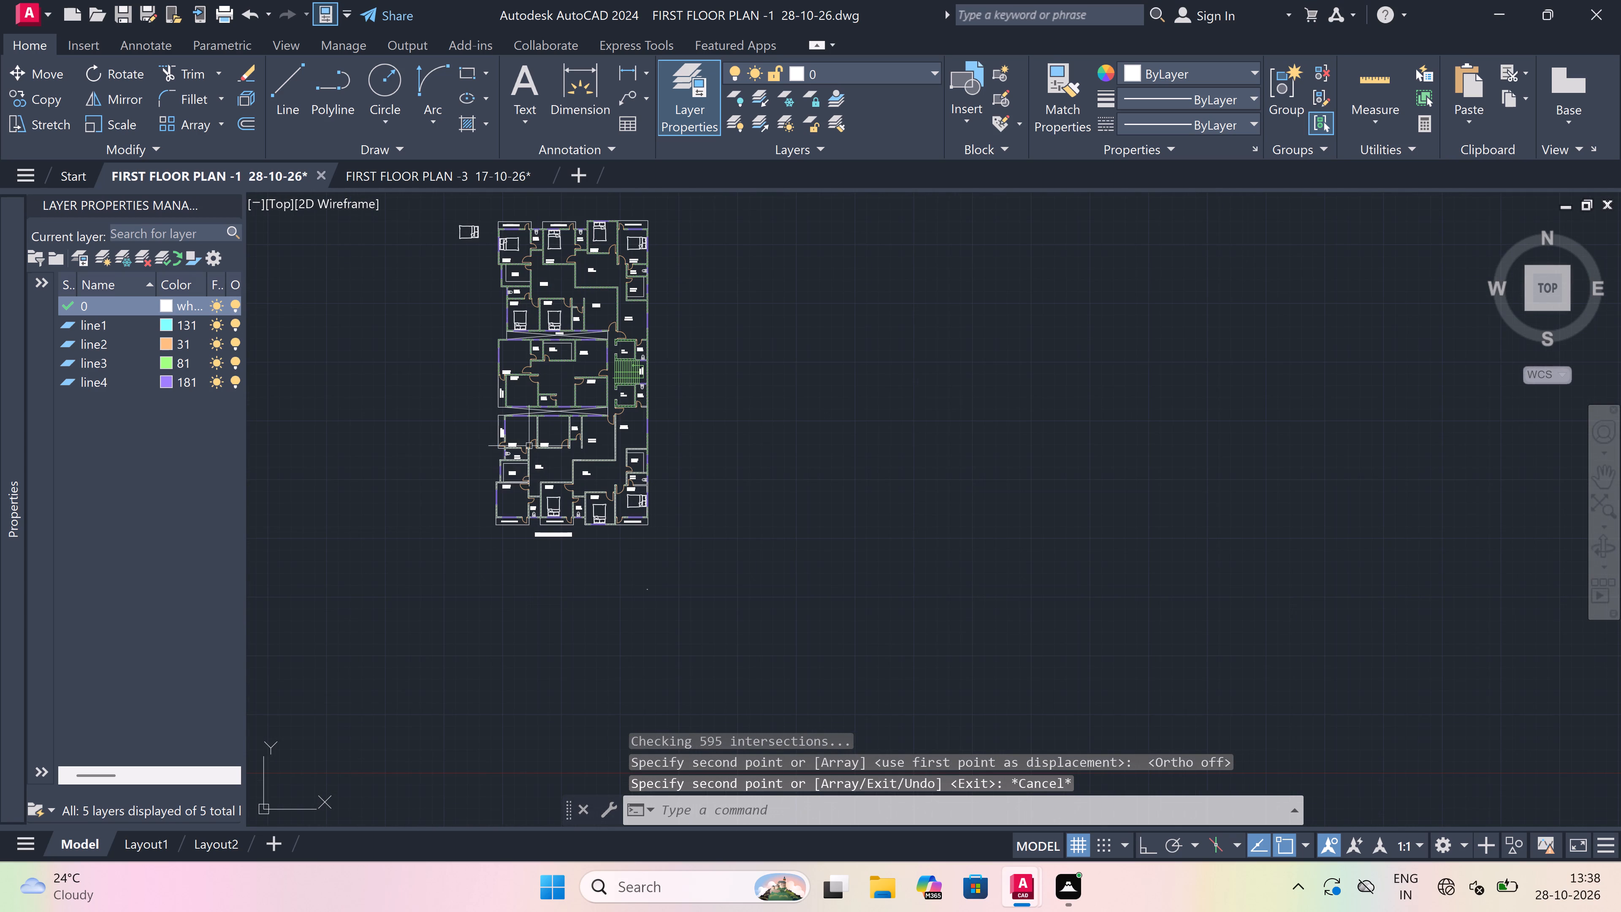
pyautogui.scroll(-3, 532, 509)
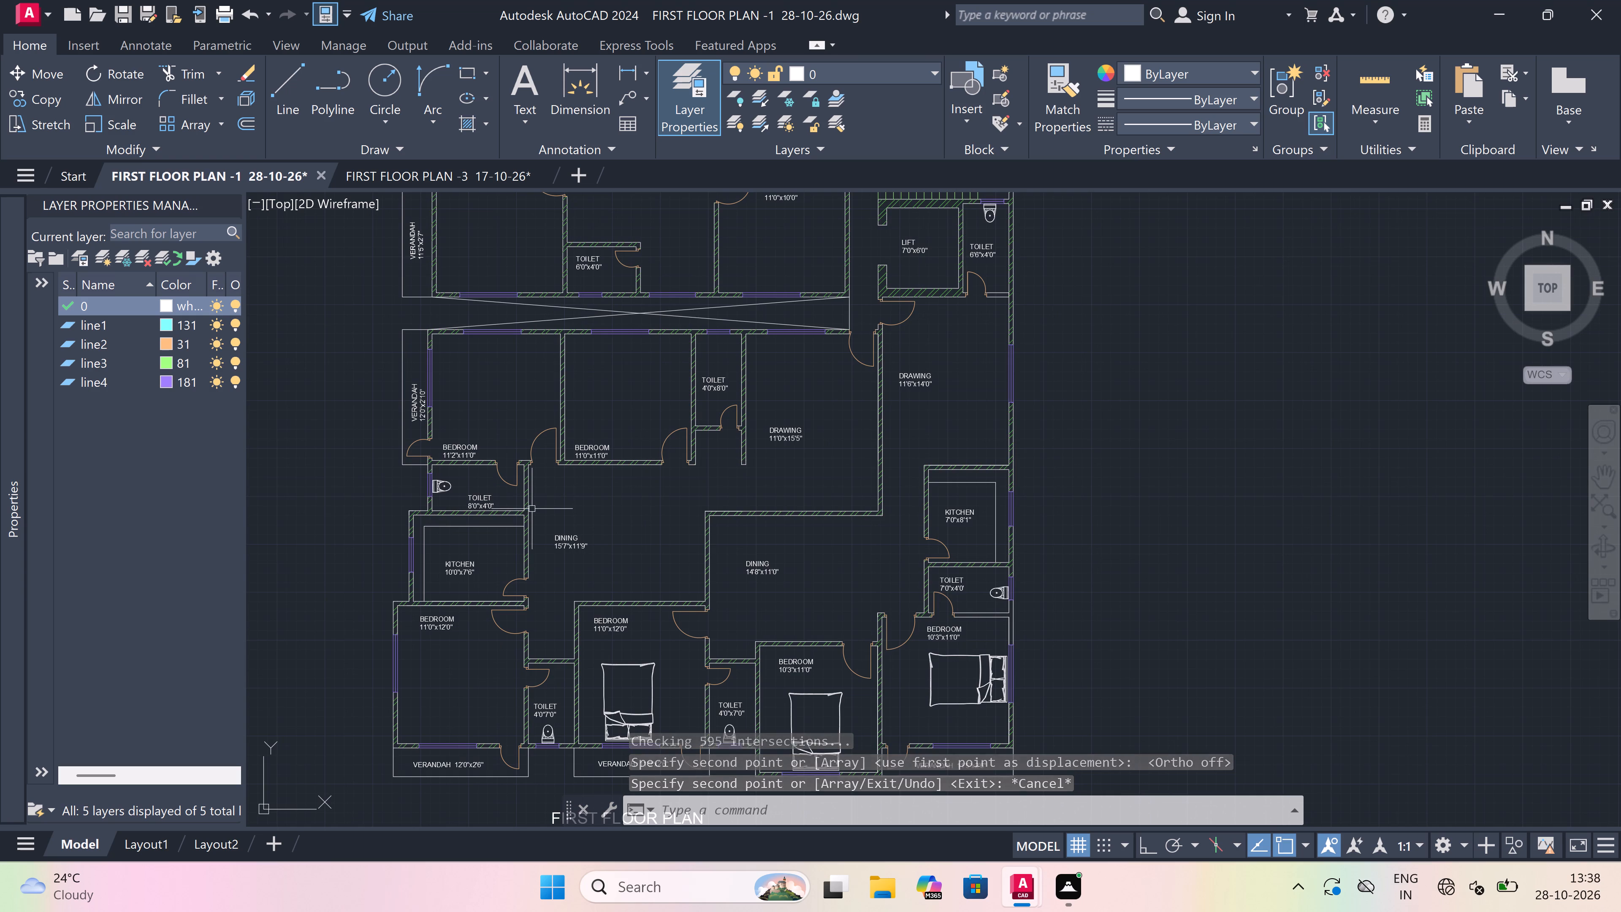
pyautogui.scroll(-2, 532, 509)
pyautogui.scroll(3, 504, 356)
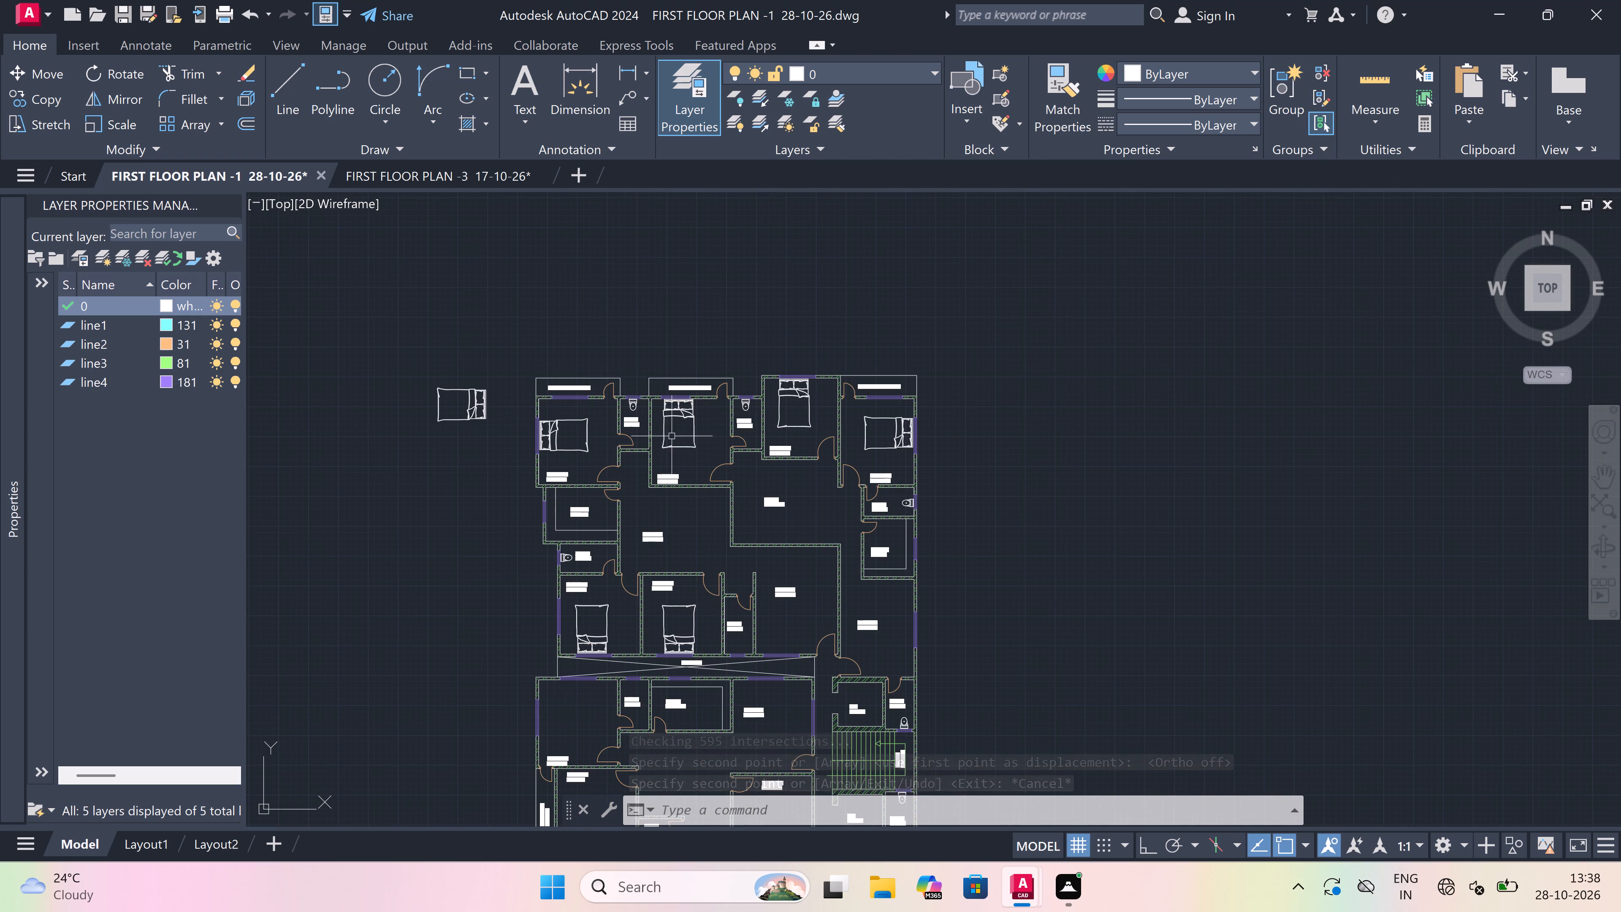
pyautogui.scroll(7, 699, 394)
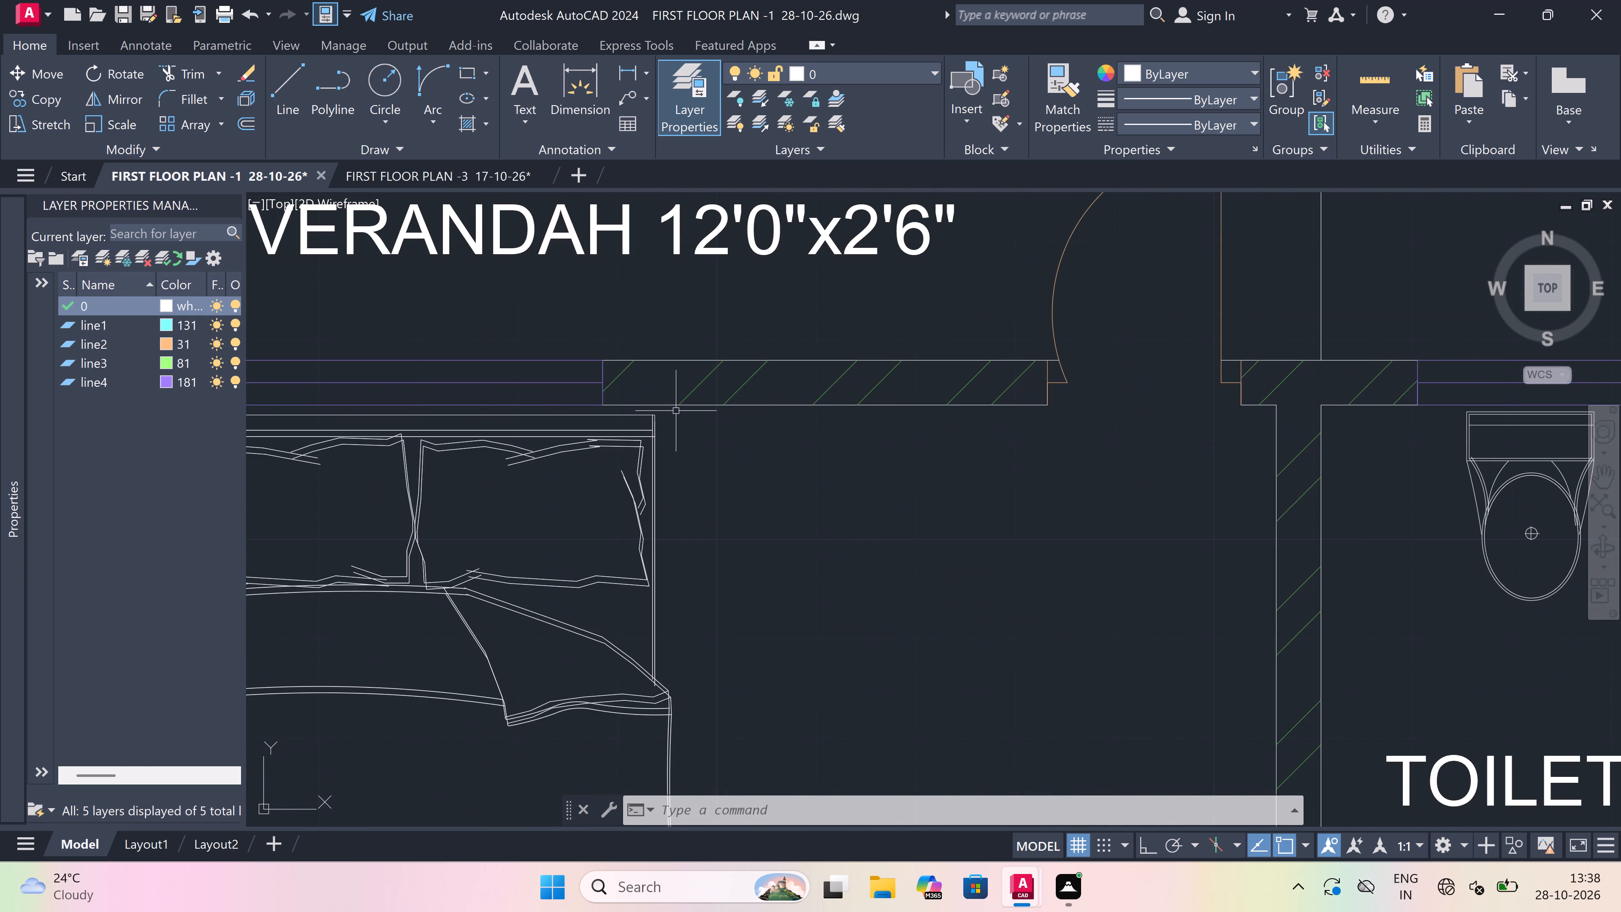
pyautogui.scroll(2, 676, 411)
pyautogui.click(740, 403)
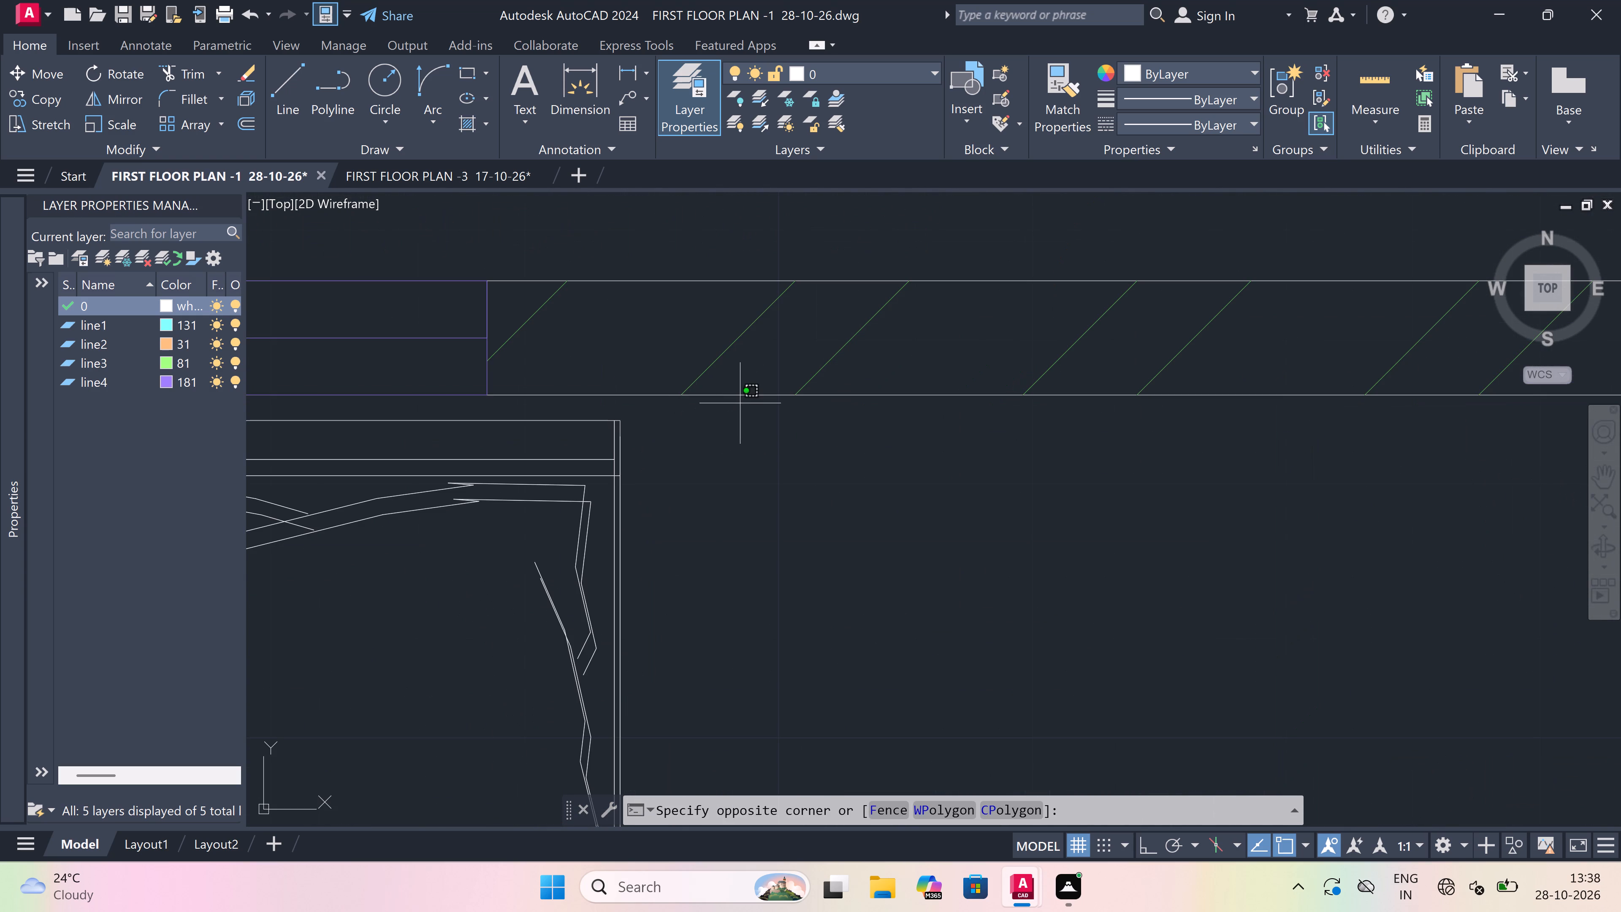
pyautogui.scroll(-4, 740, 403)
pyautogui.scroll(-3, 649, 466)
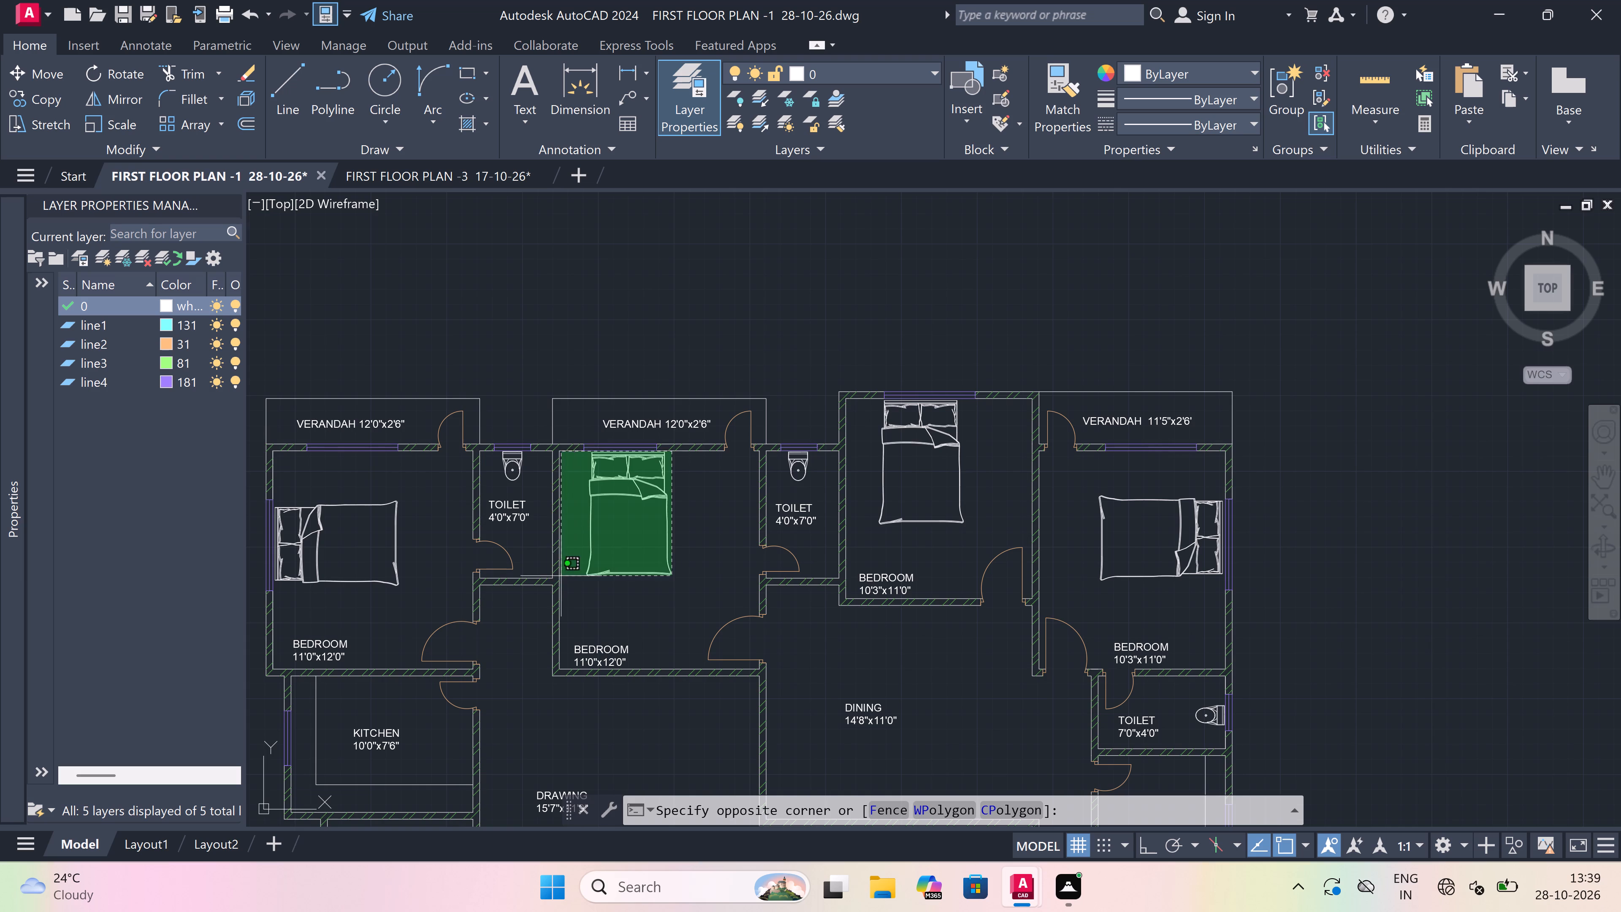
pyautogui.click(580, 596)
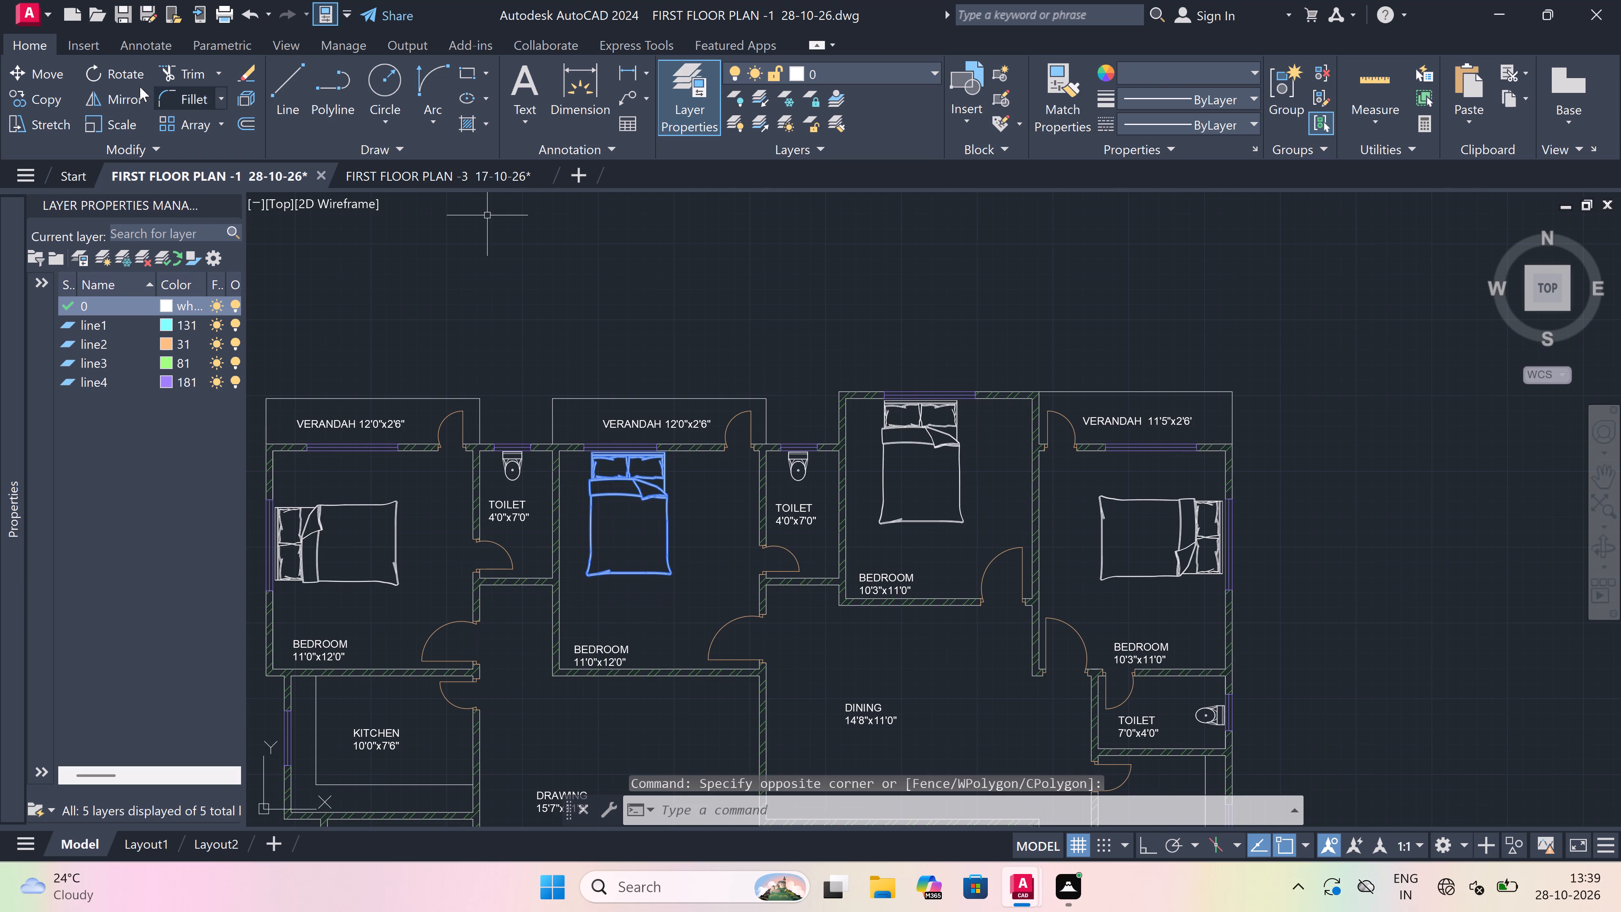
pyautogui.click(41, 96)
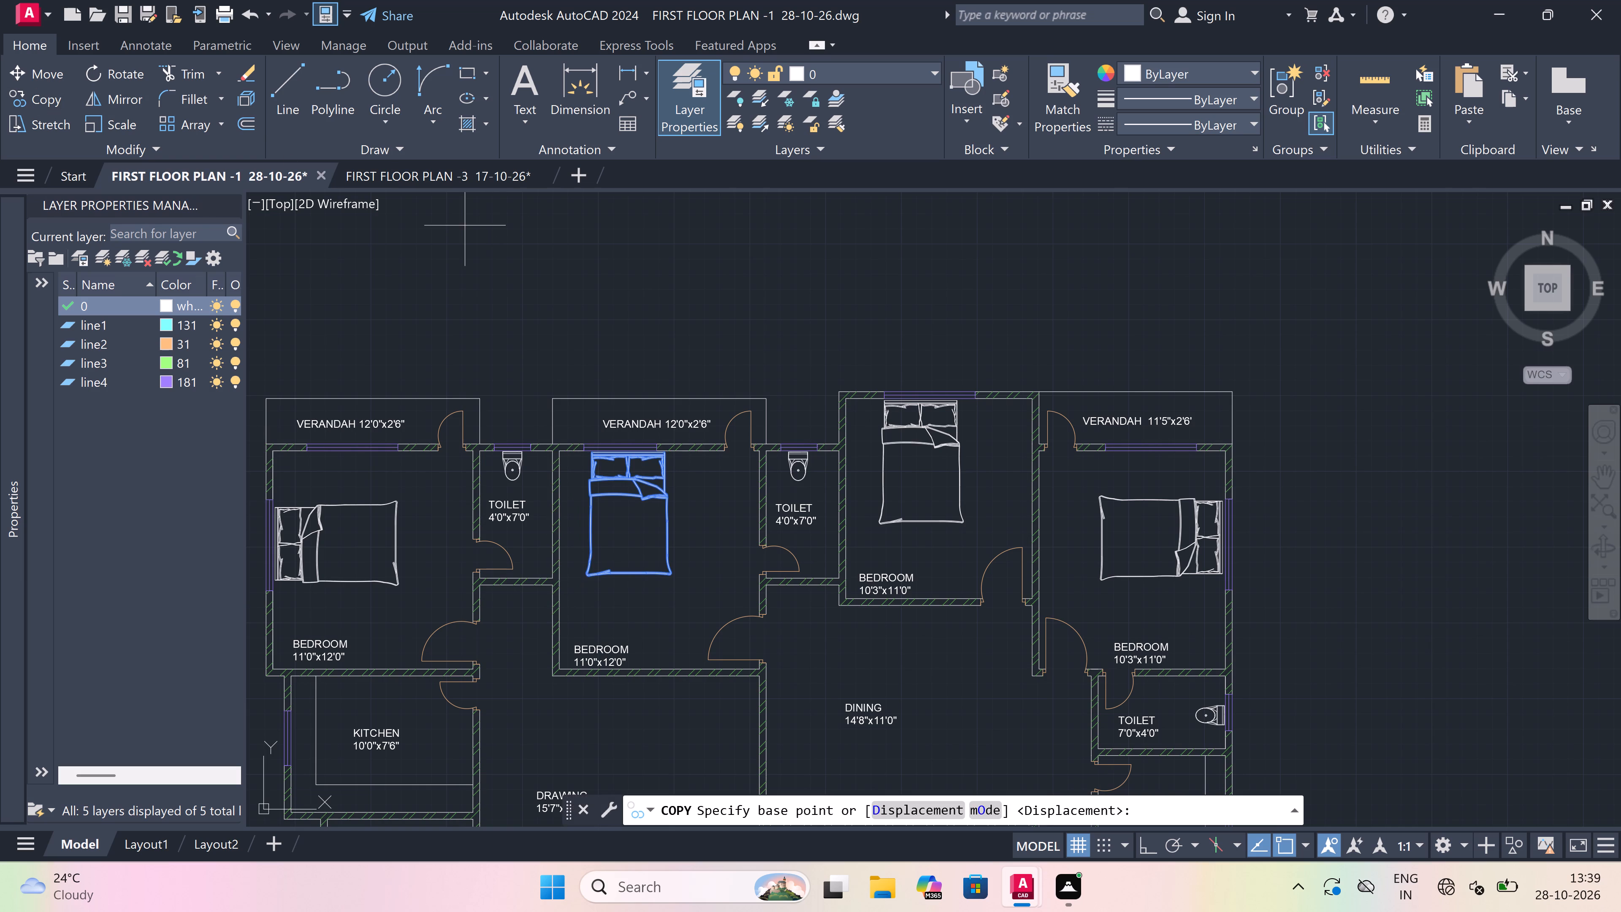
pyautogui.scroll(4, 623, 457)
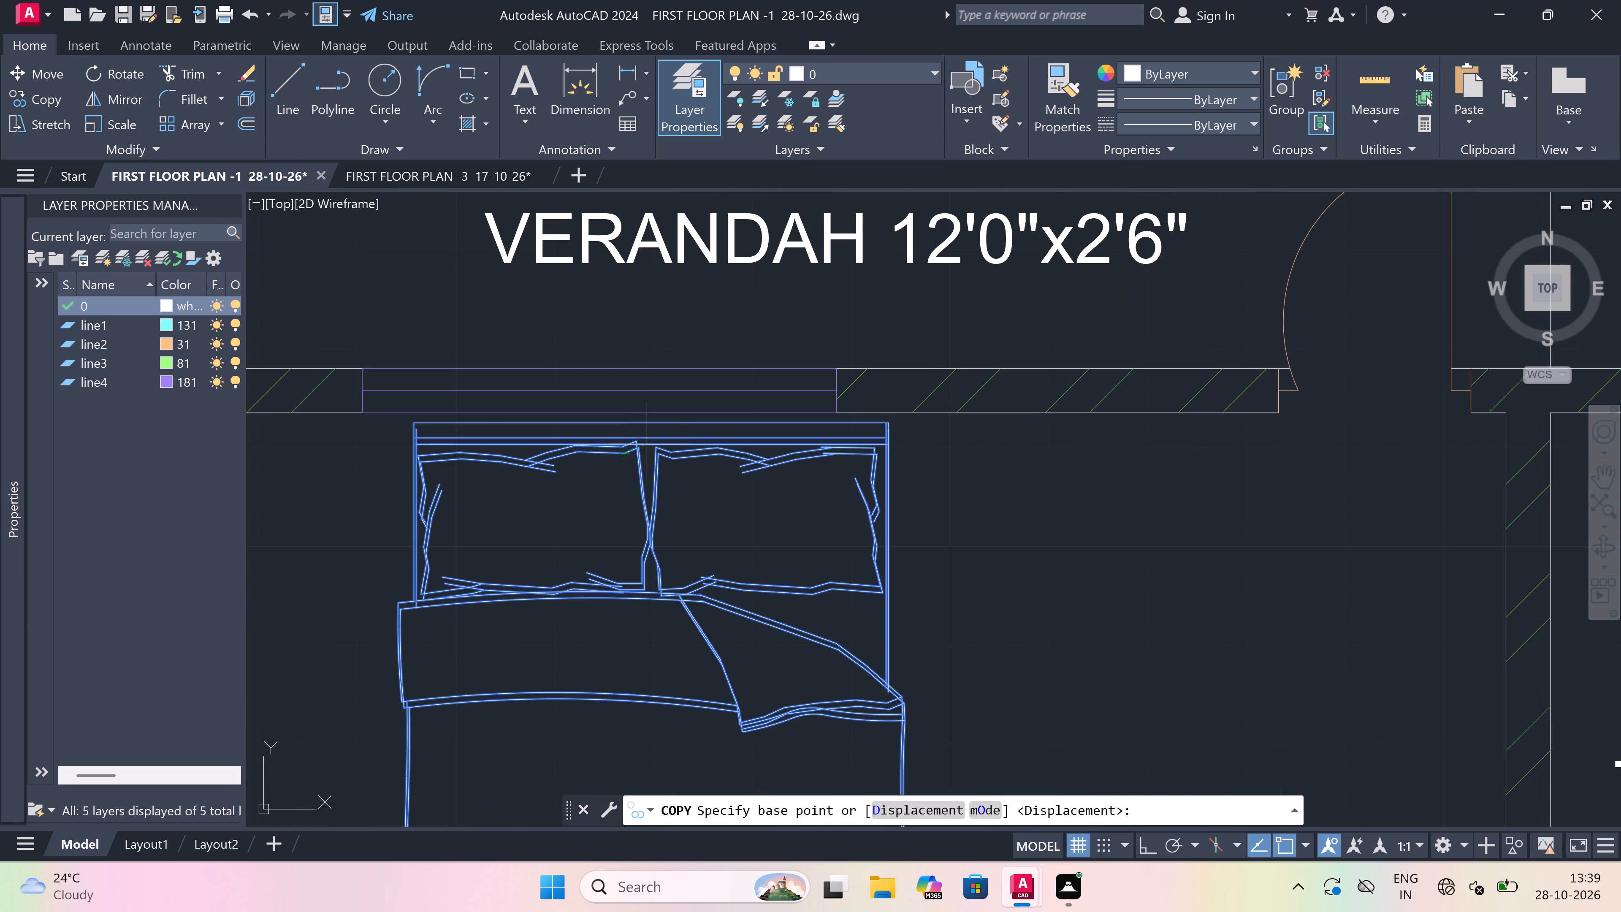
pyautogui.click(661, 422)
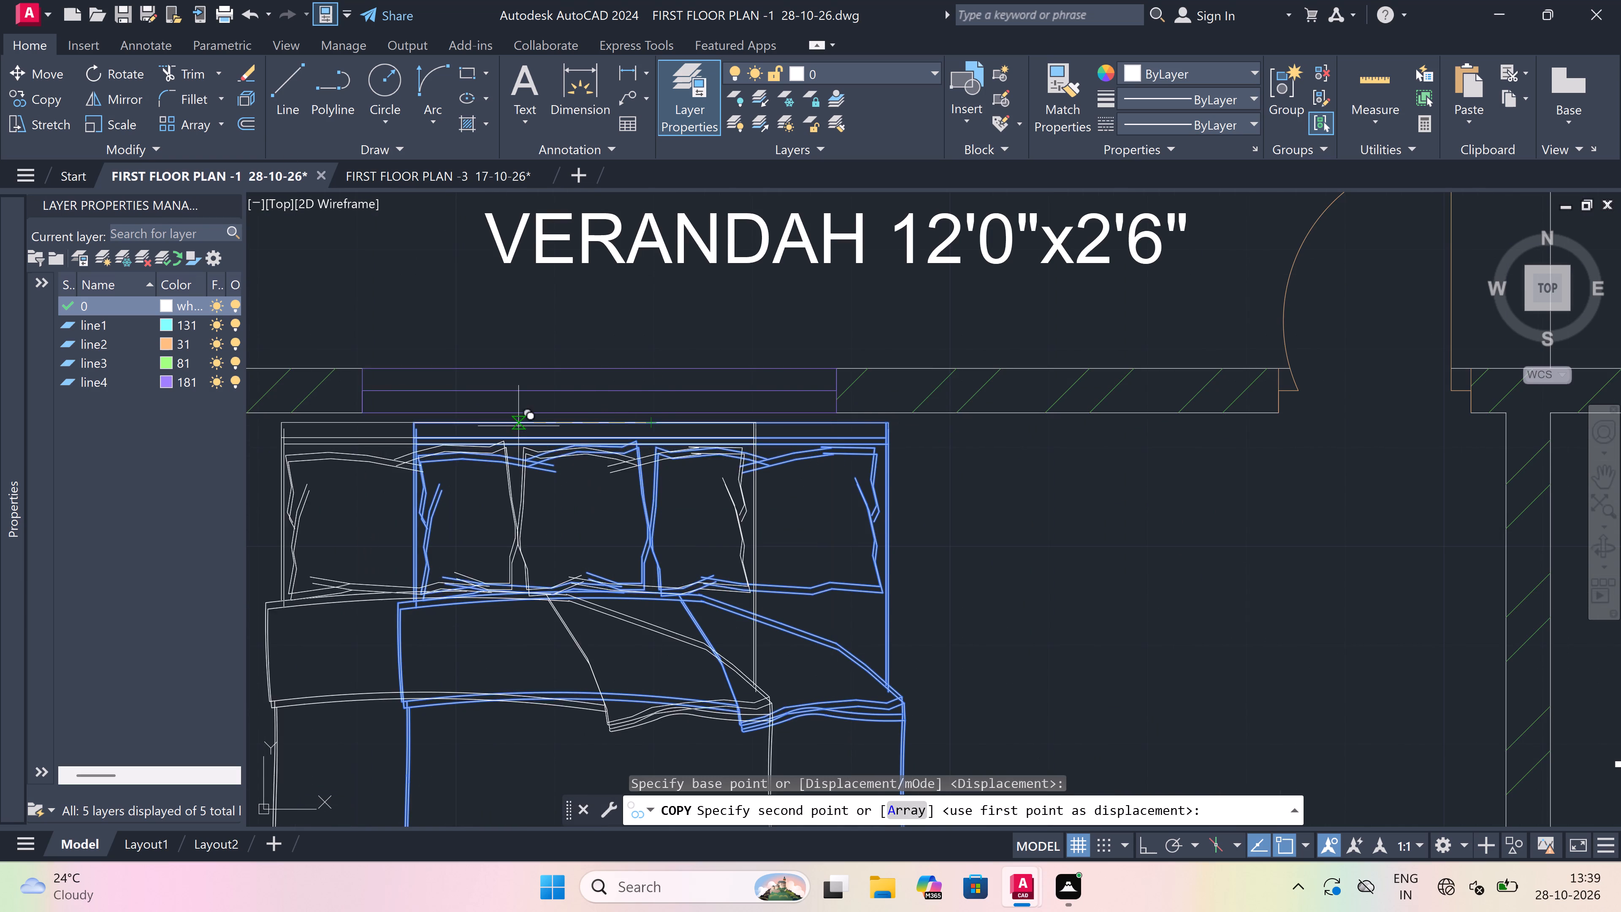
pyautogui.scroll(-9, 660, 320)
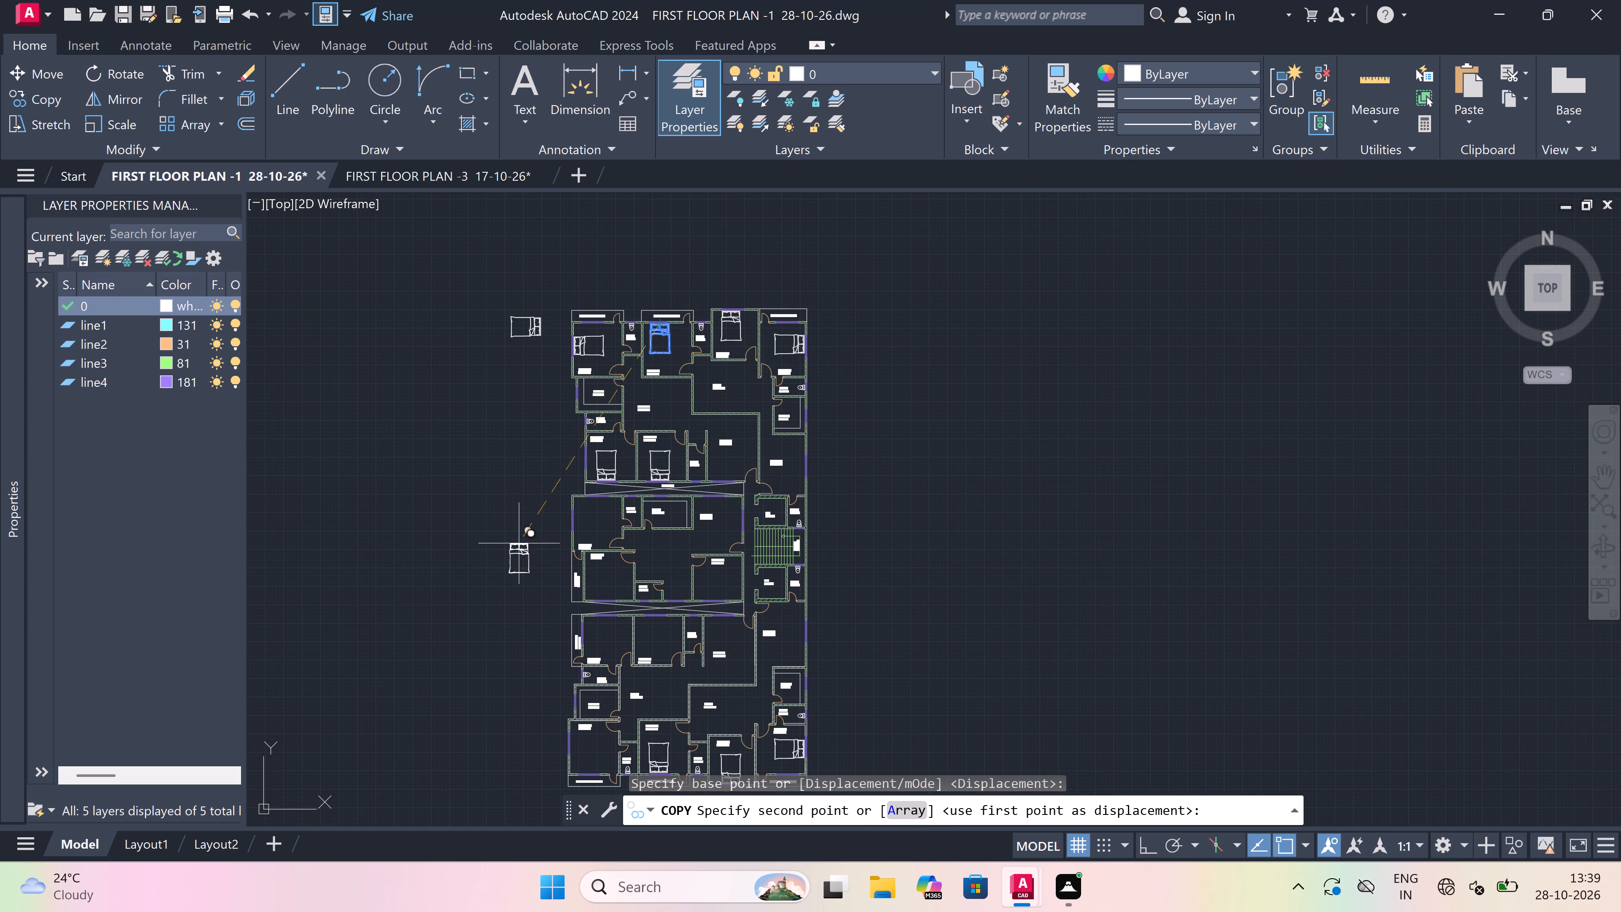
pyautogui.scroll(1, 592, 641)
pyautogui.scroll(3, 659, 633)
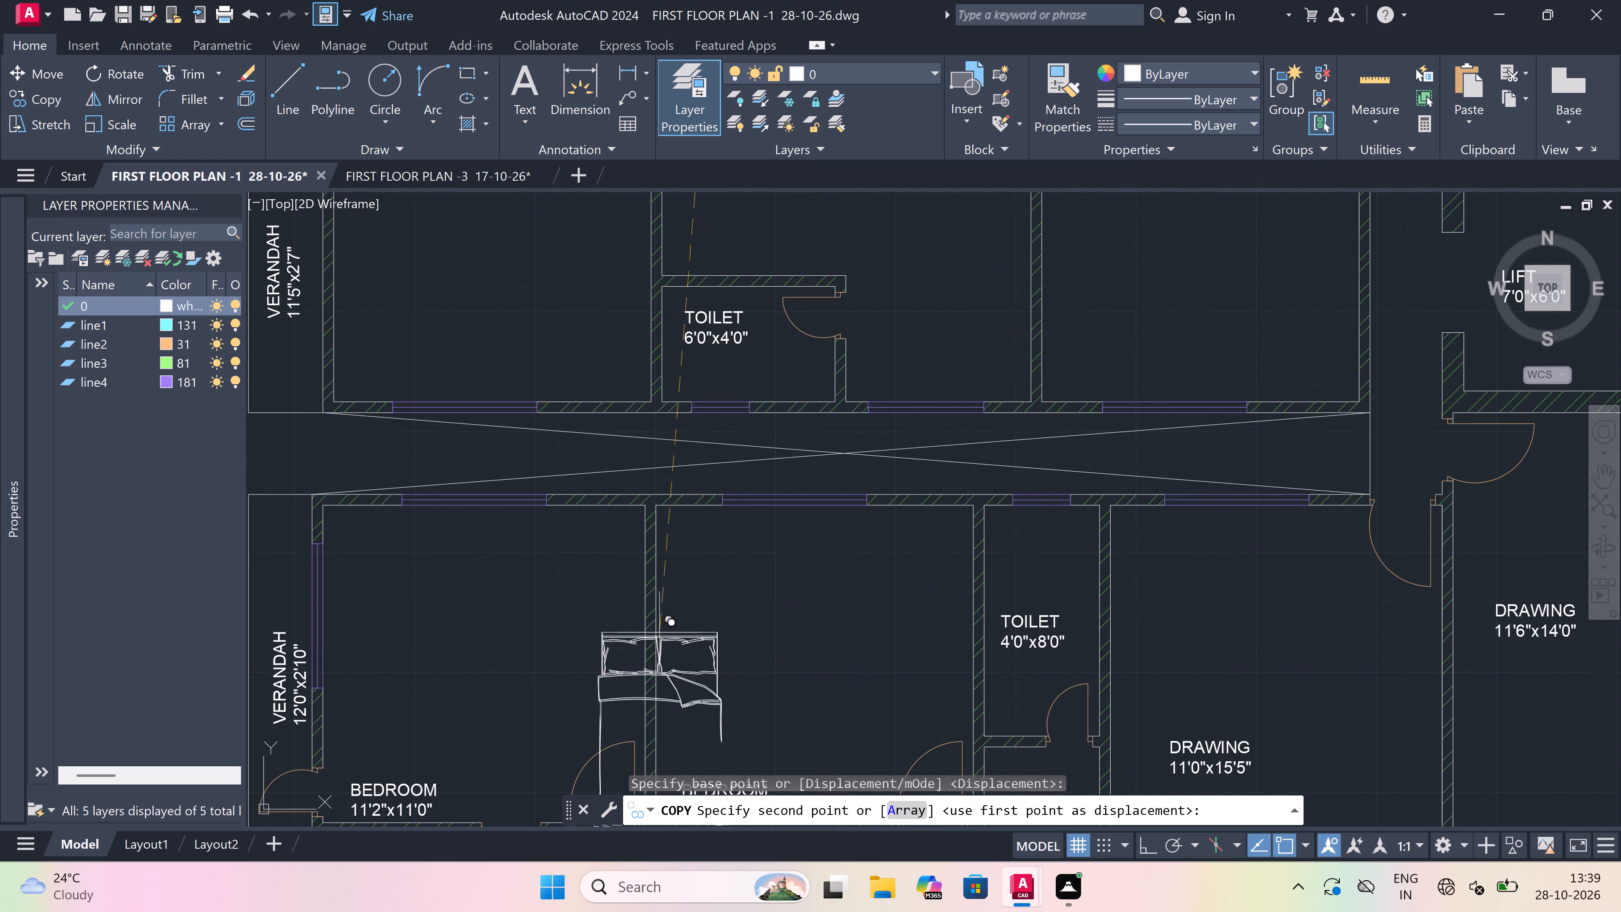
pyautogui.scroll(3, 809, 523)
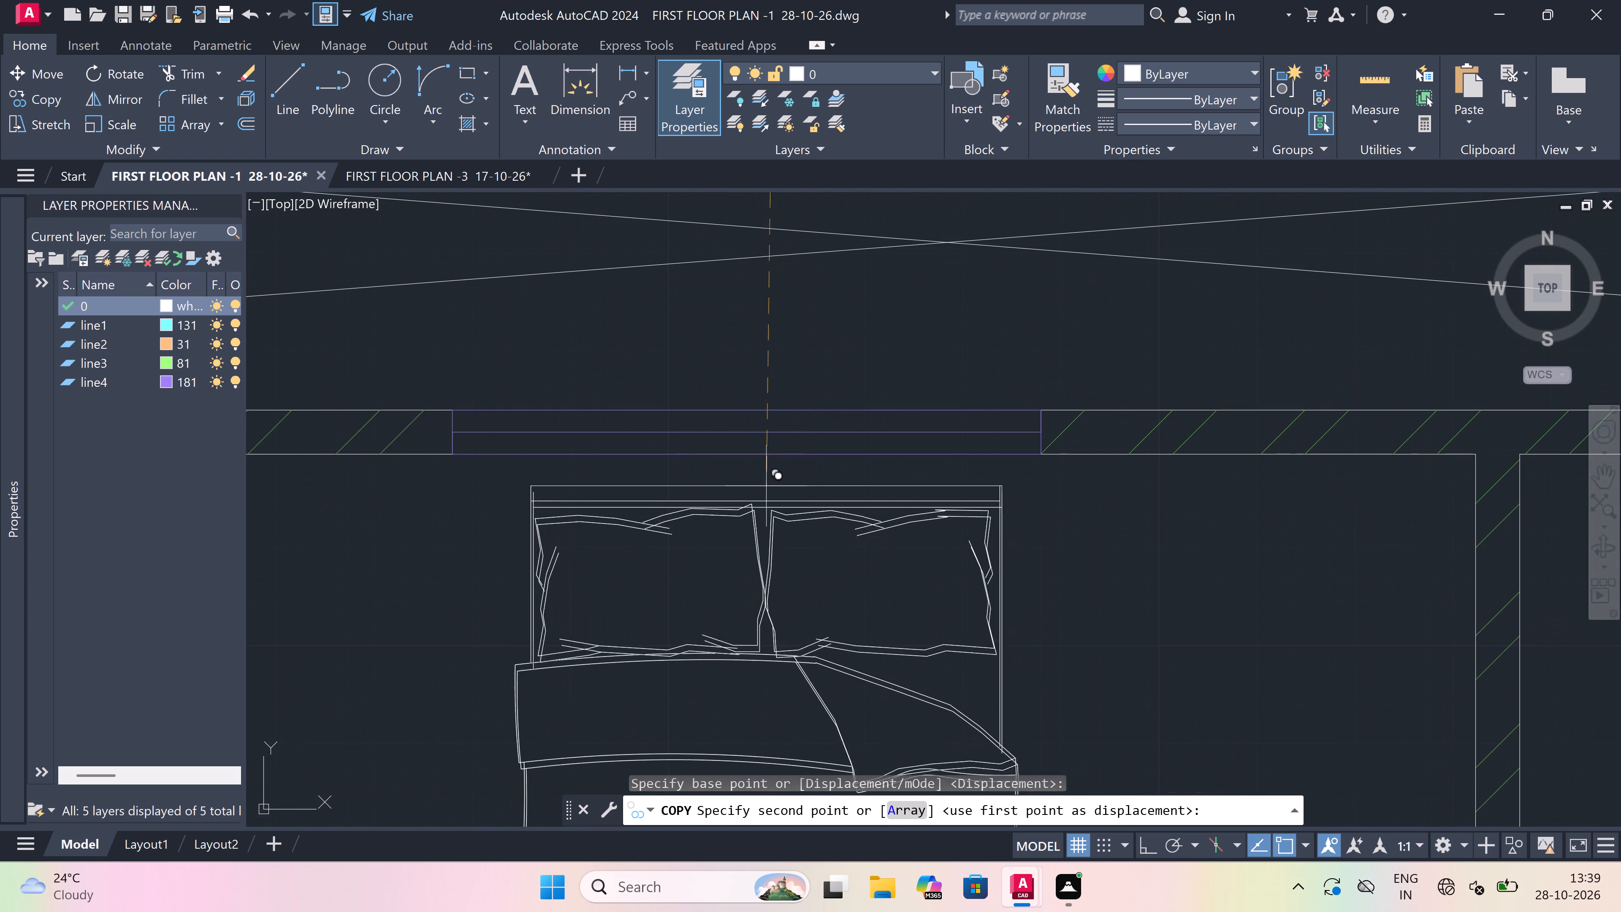
pyautogui.scroll(2, 711, 467)
pyautogui.click(711, 467)
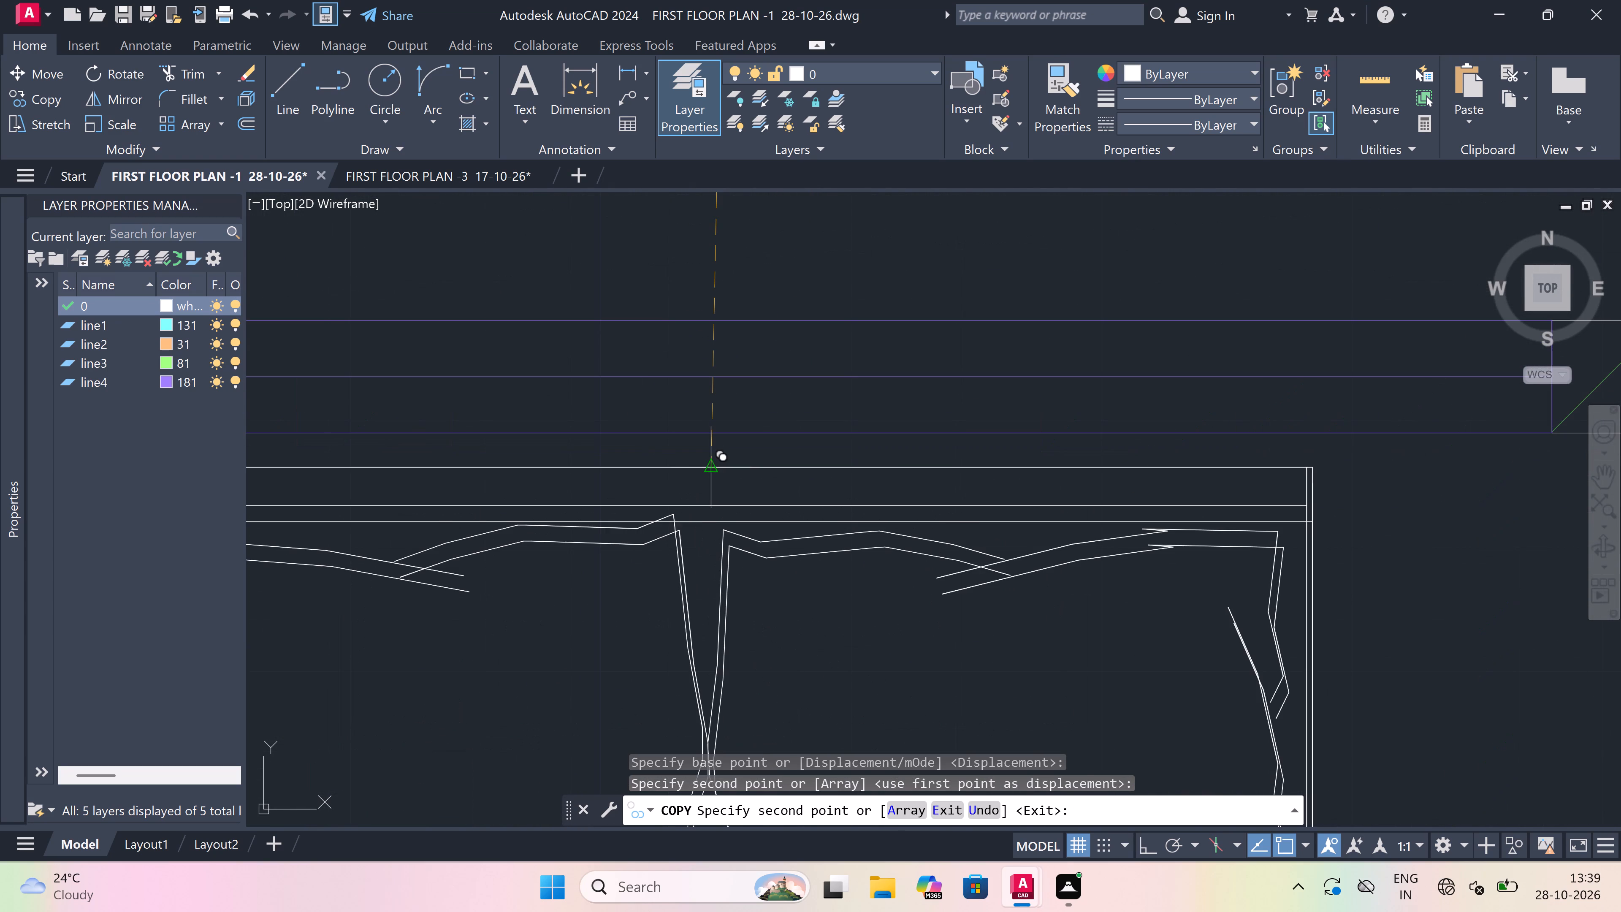
pyautogui.scroll(-8, 711, 467)
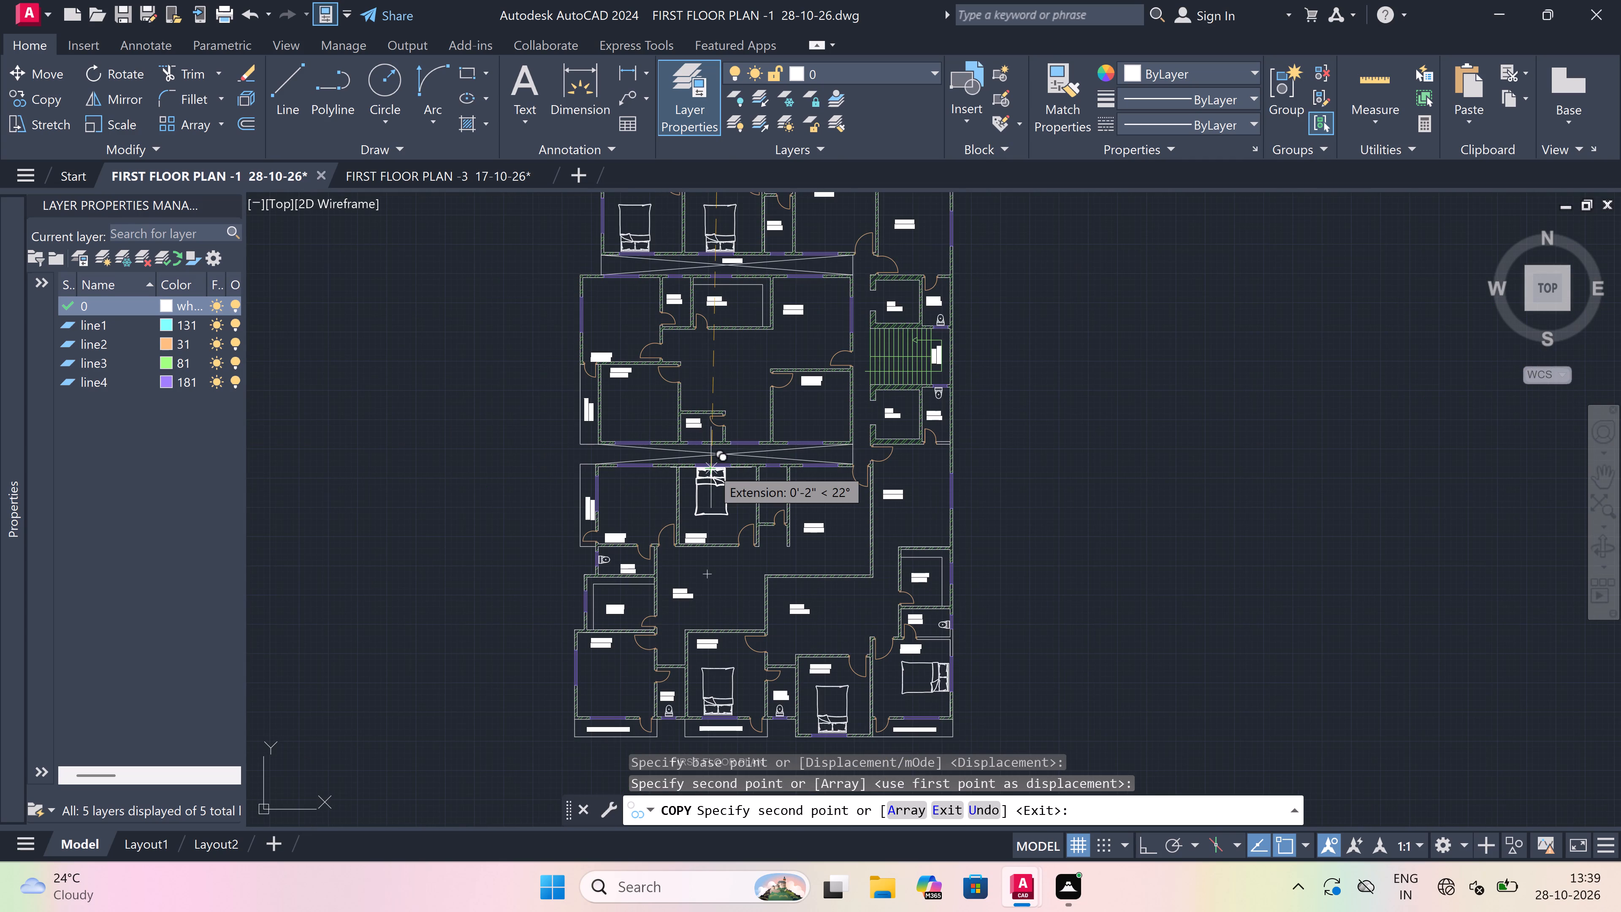
pyautogui.press('Escape')
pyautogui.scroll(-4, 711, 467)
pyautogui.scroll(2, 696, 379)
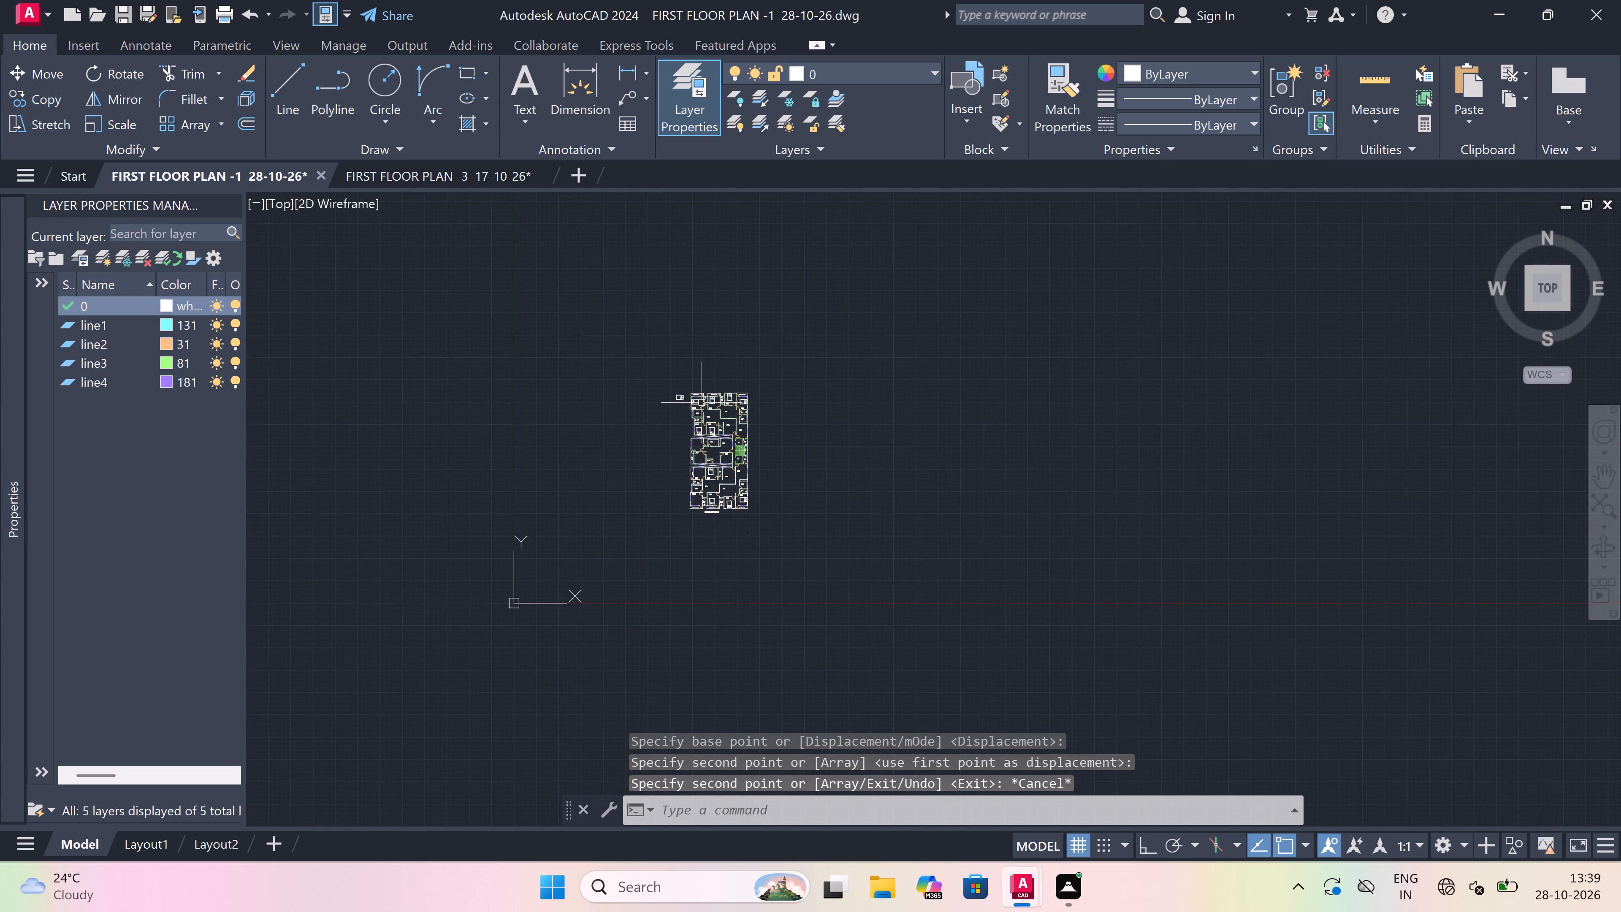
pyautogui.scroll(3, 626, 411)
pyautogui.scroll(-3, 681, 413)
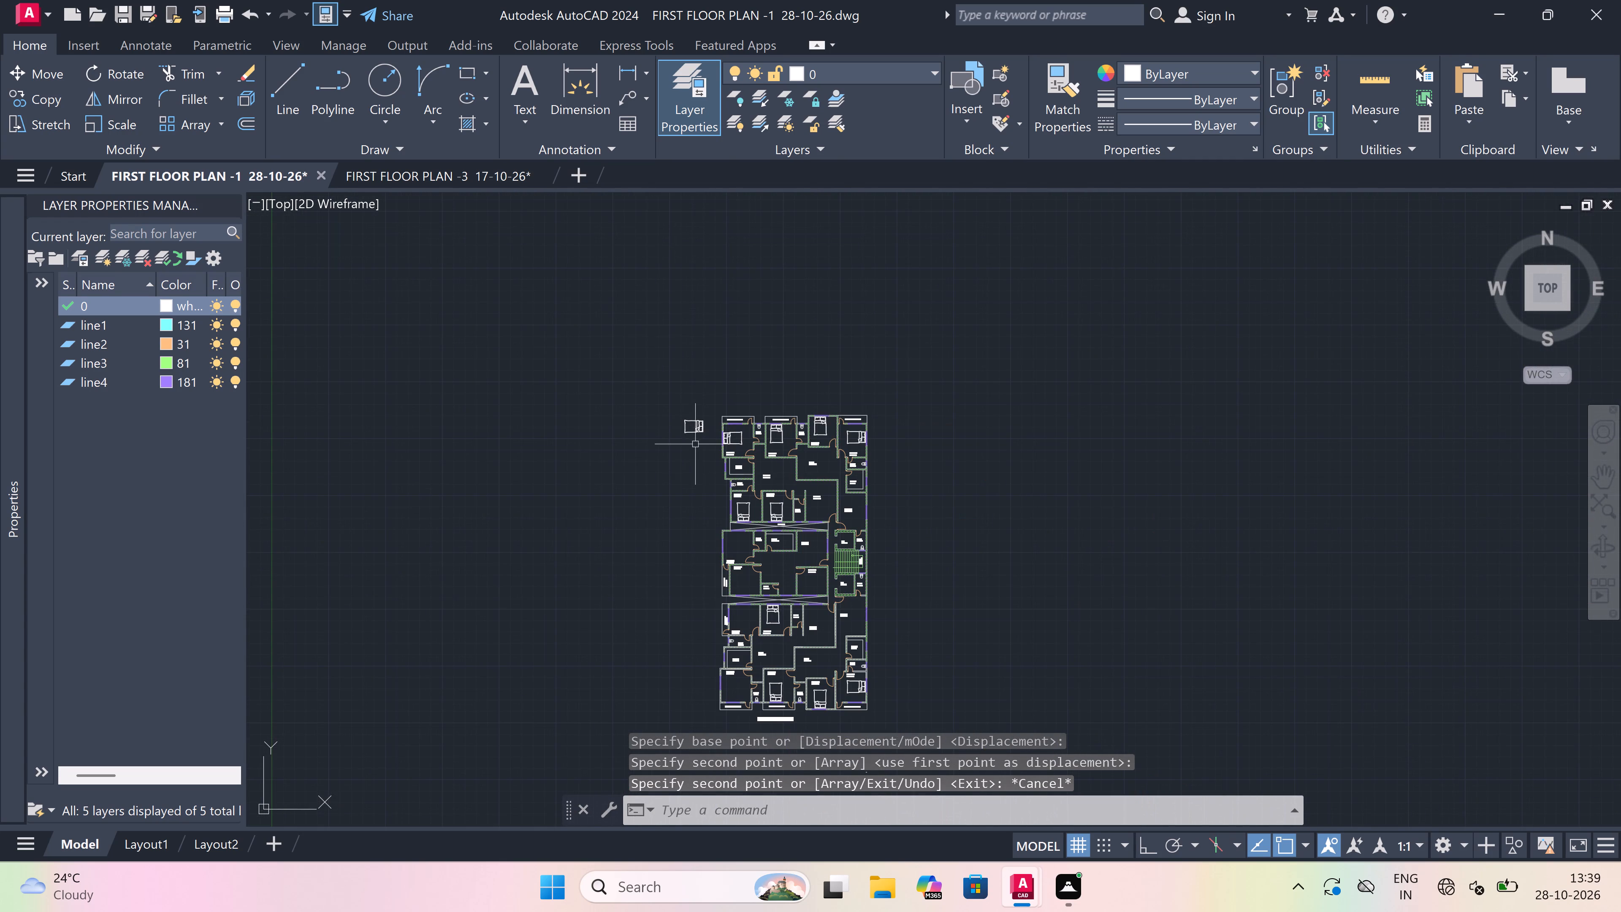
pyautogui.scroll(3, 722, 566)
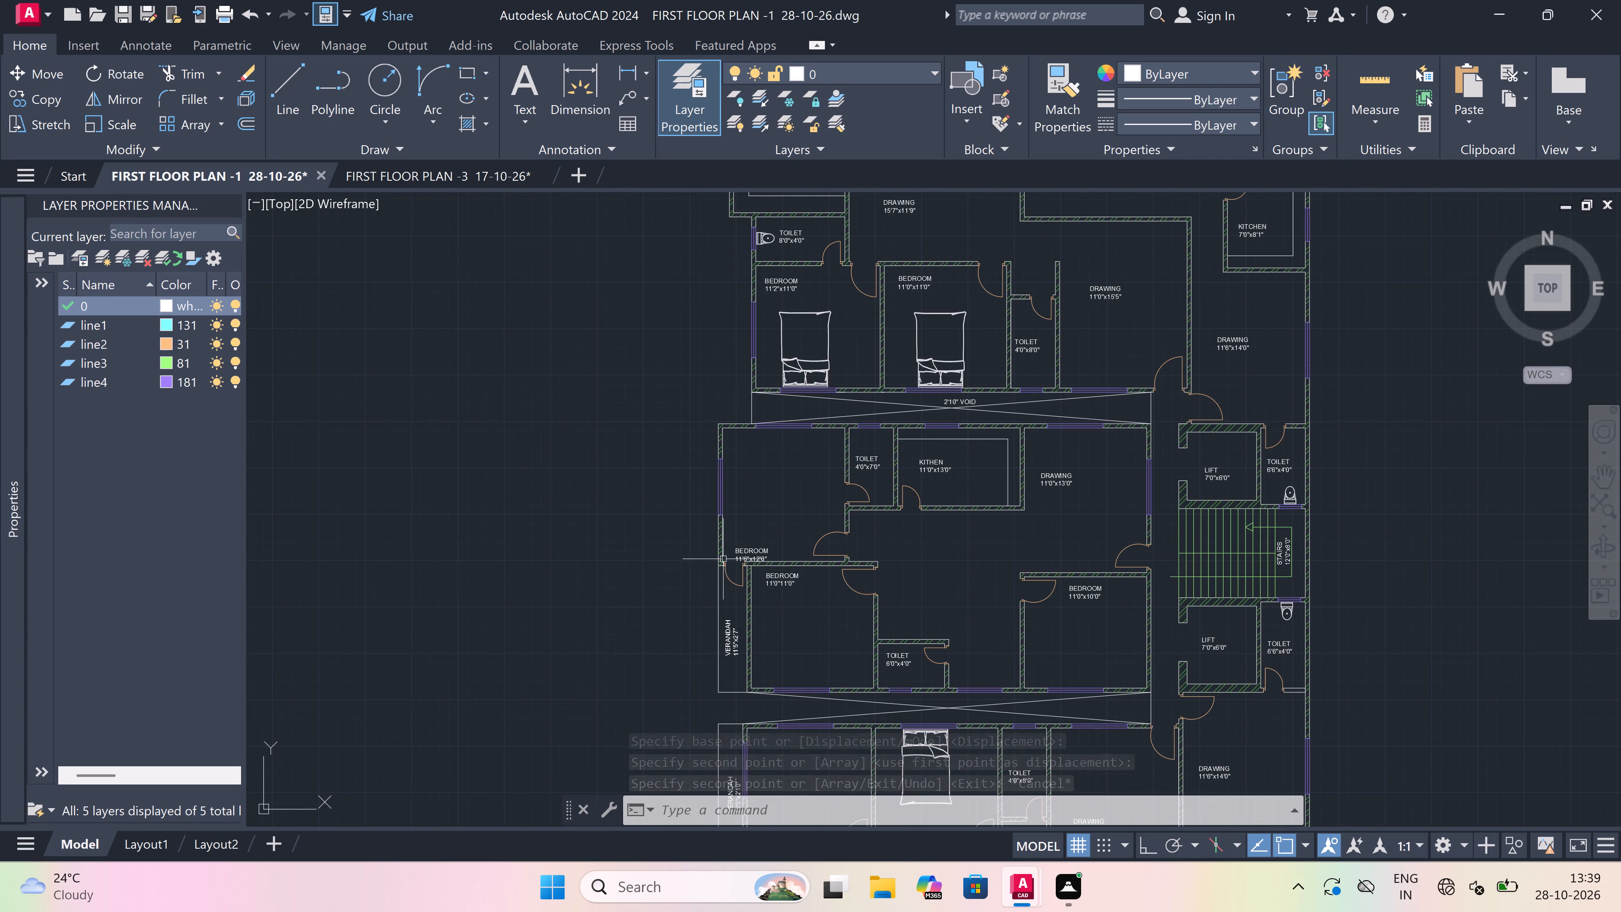
# Copy the bed from the southern BEDROOM 11'0"x12'0" between the toilets into BEDROOM 11'0"x11'0" north of the lower void, headboard at its south window.
pyautogui.scroll(-4, 722, 548)
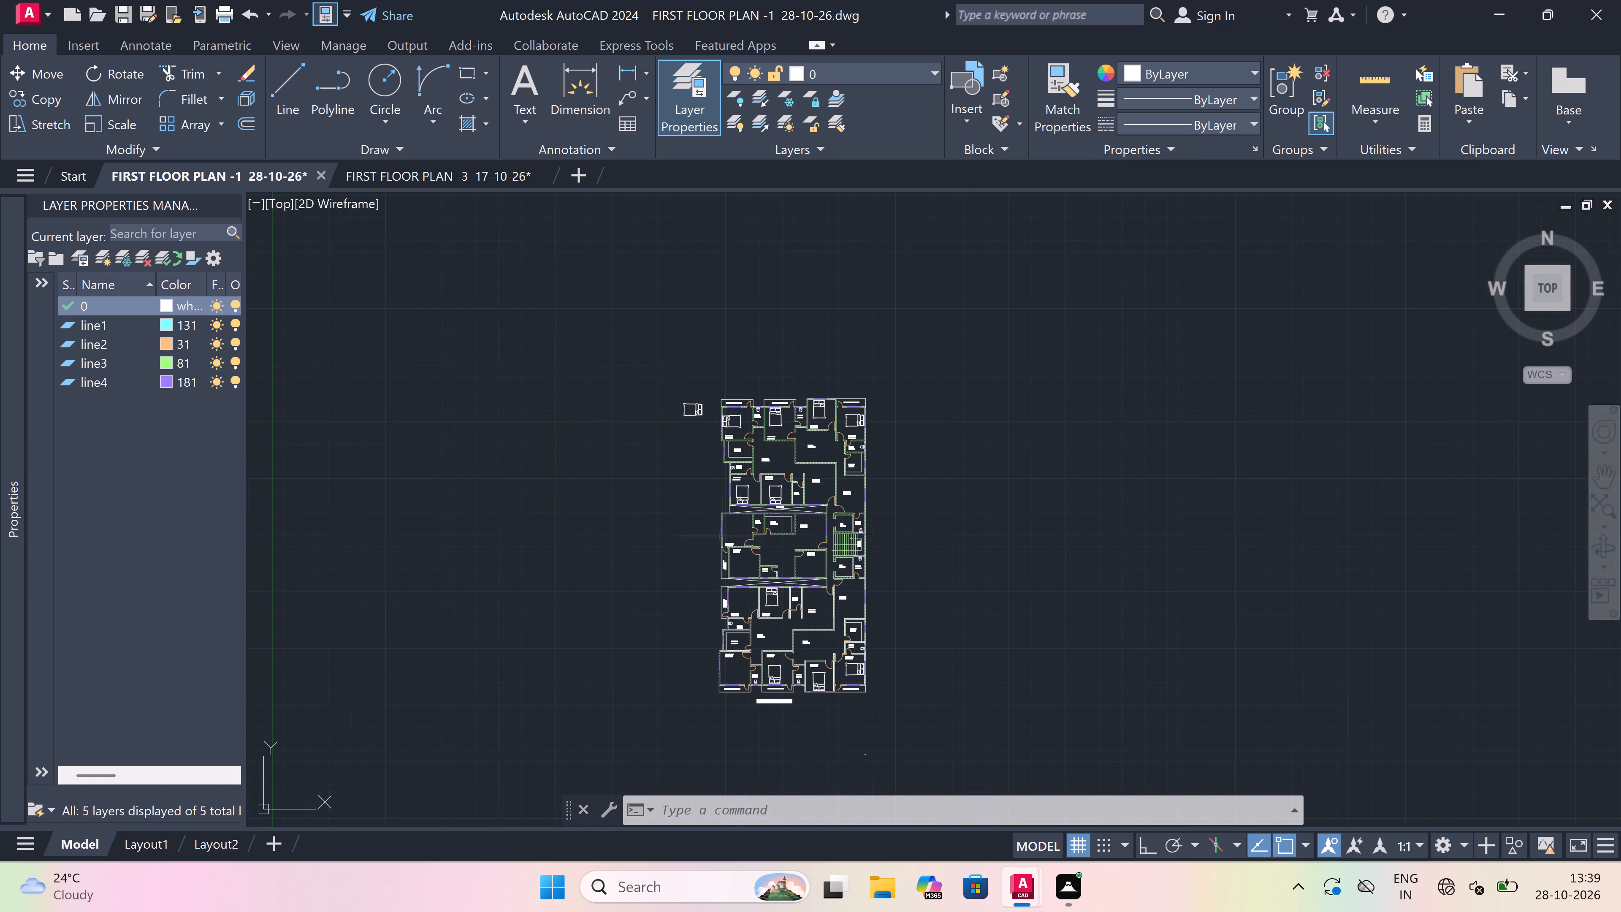
pyautogui.scroll(1, 770, 738)
pyautogui.scroll(2, 786, 655)
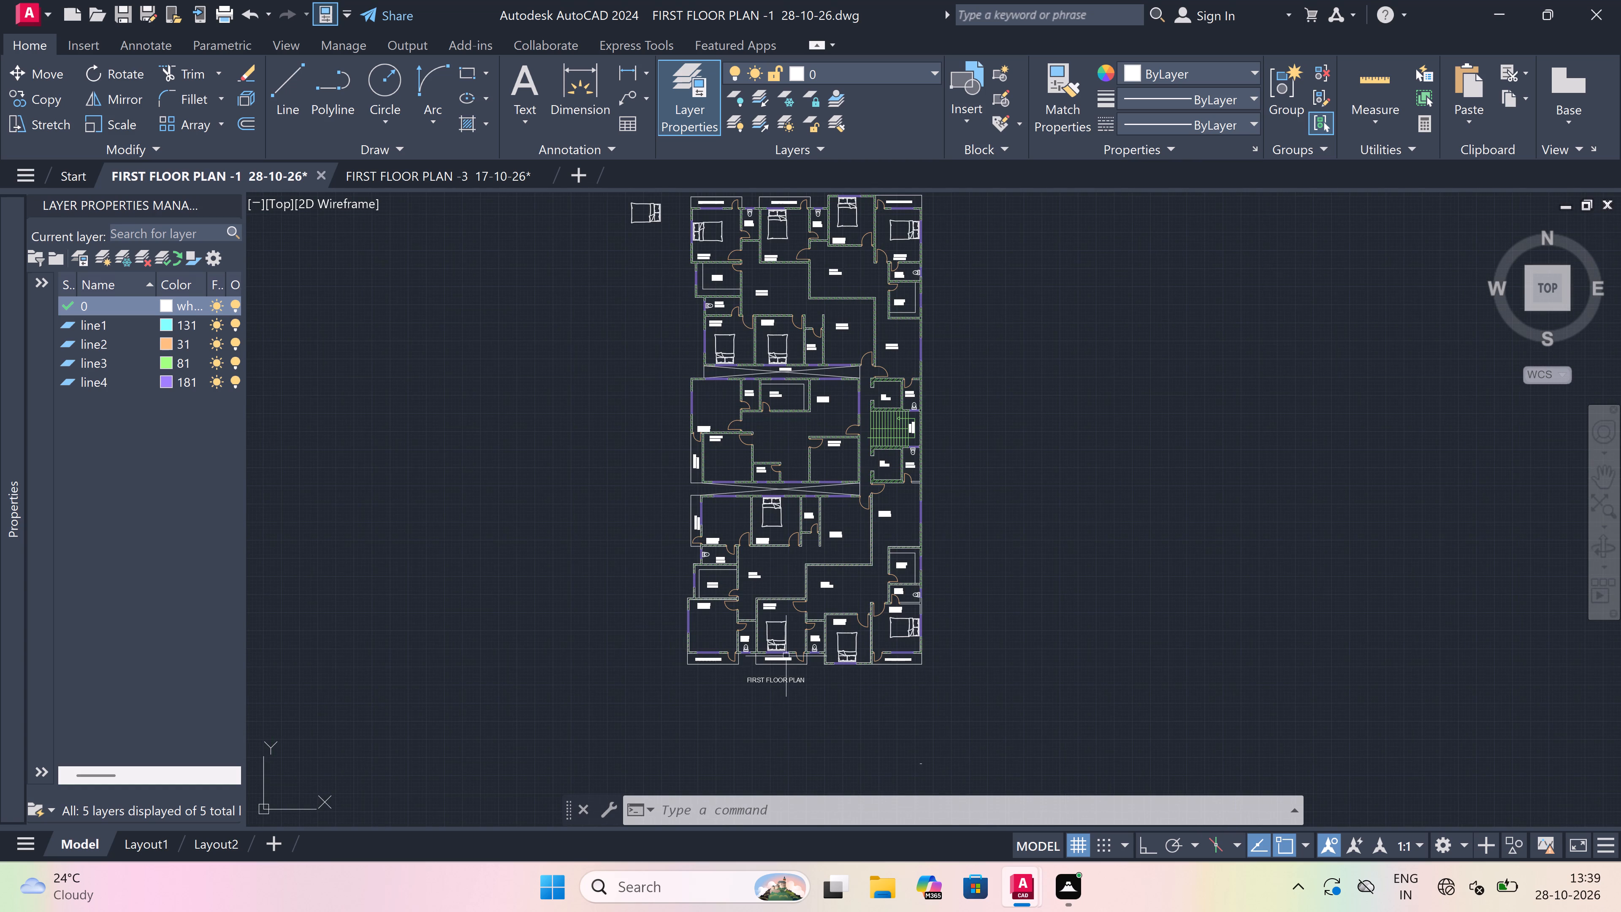
pyautogui.scroll(1, 786, 654)
pyautogui.scroll(1, 819, 515)
pyautogui.moveTo(785, 493); pyautogui.dragTo(775, 509)
pyautogui.scroll(2, 676, 597)
pyautogui.scroll(-2, 676, 597)
pyautogui.scroll(1, 594, 717)
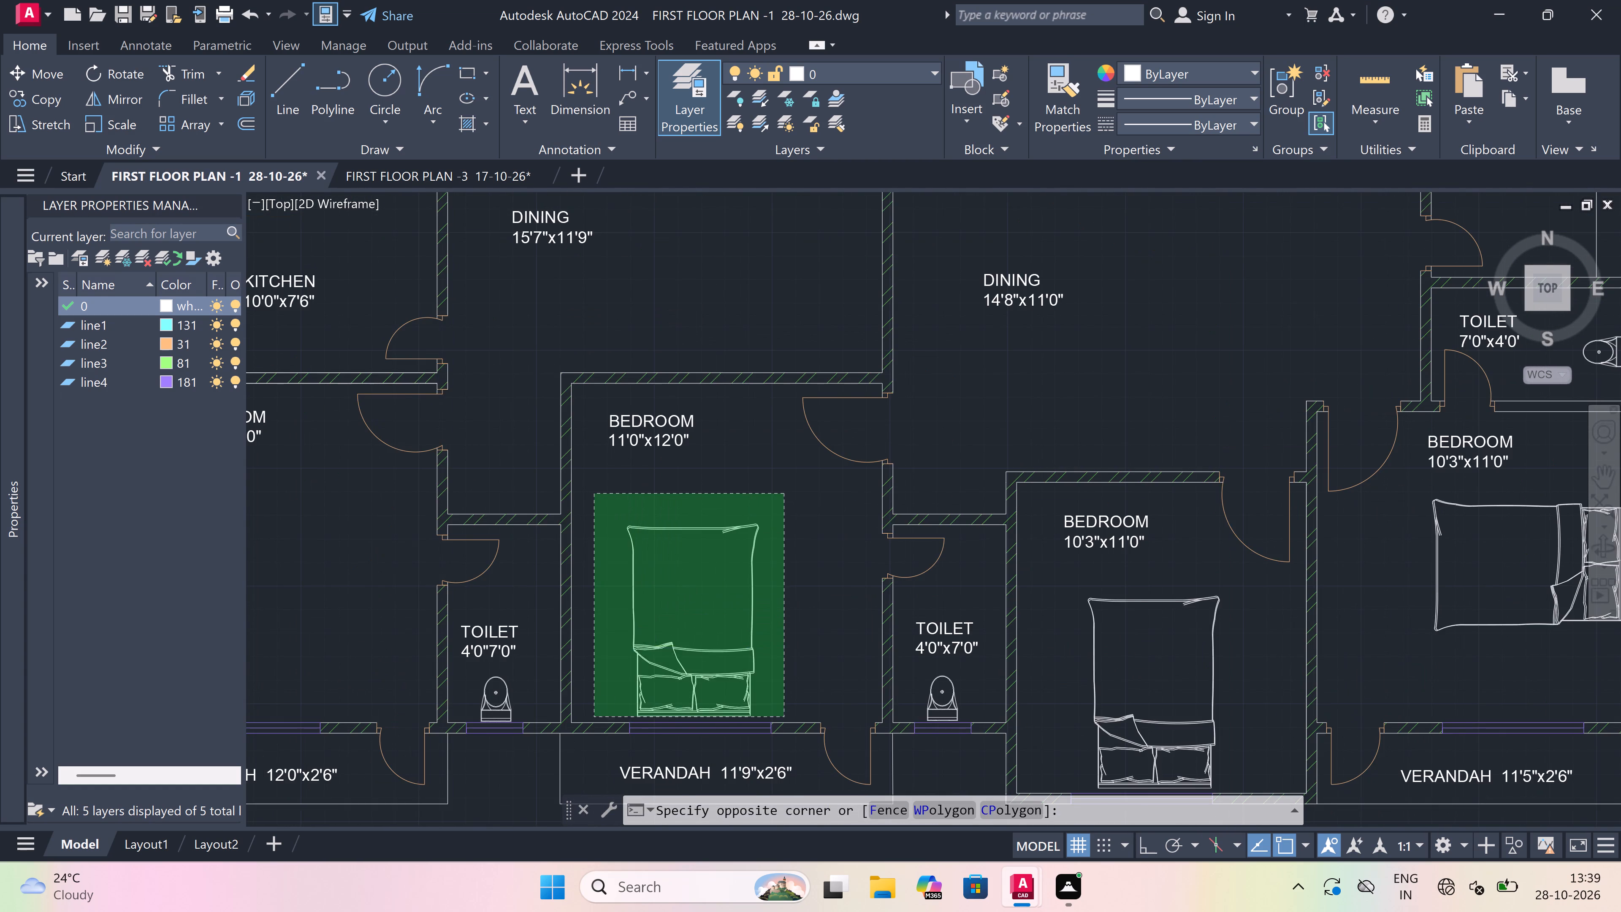
pyautogui.click(594, 717)
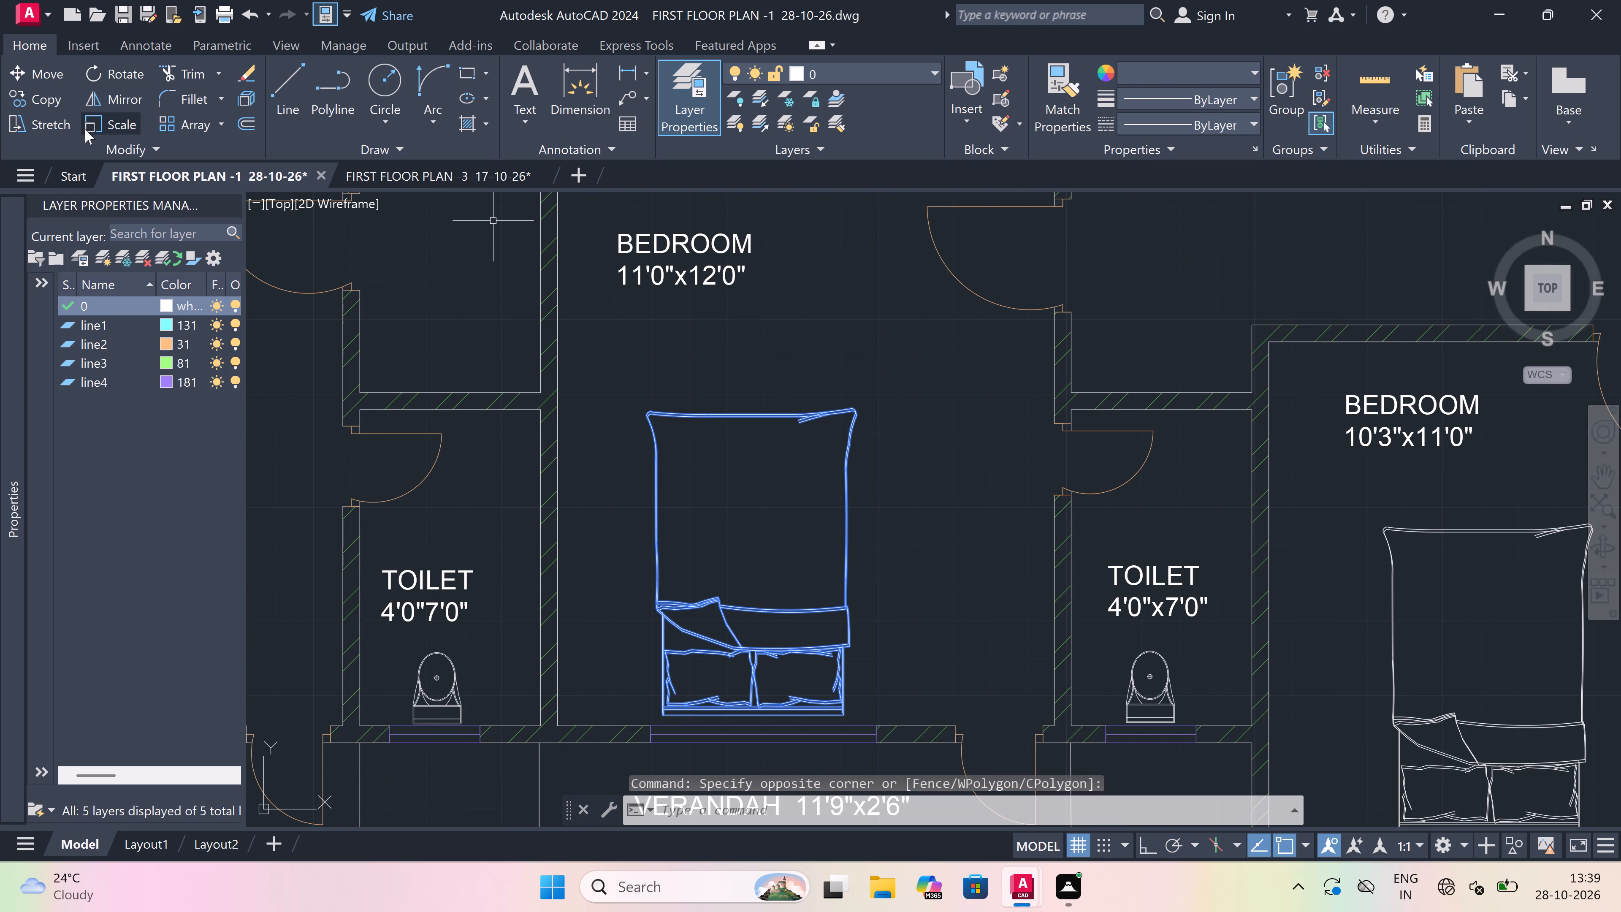
pyautogui.click(41, 94)
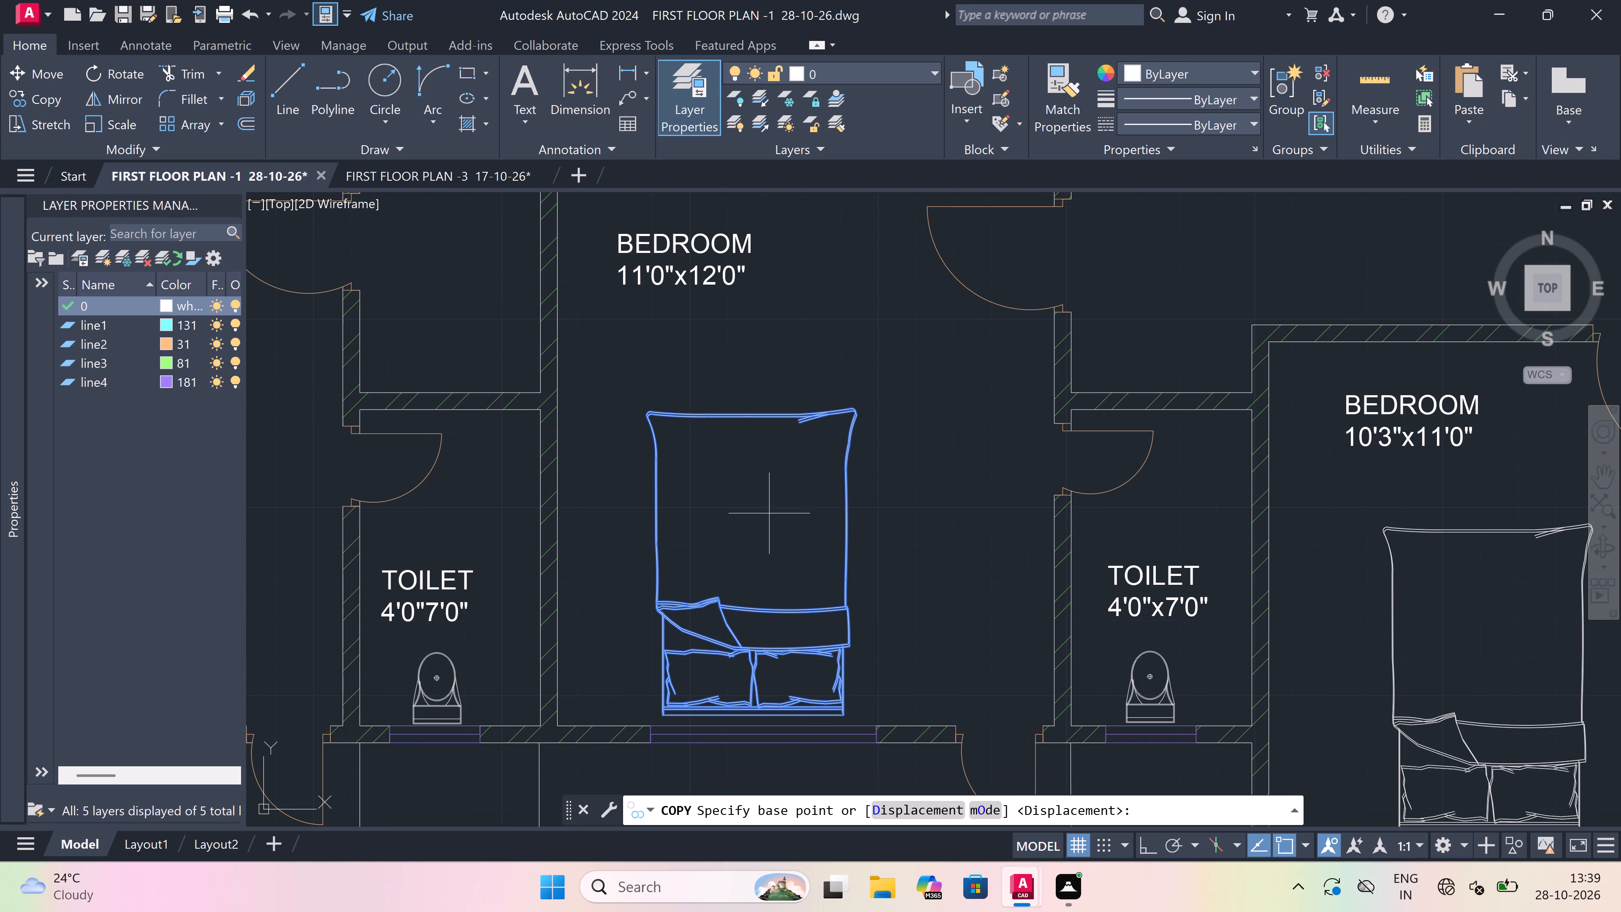
pyautogui.scroll(2, 742, 703)
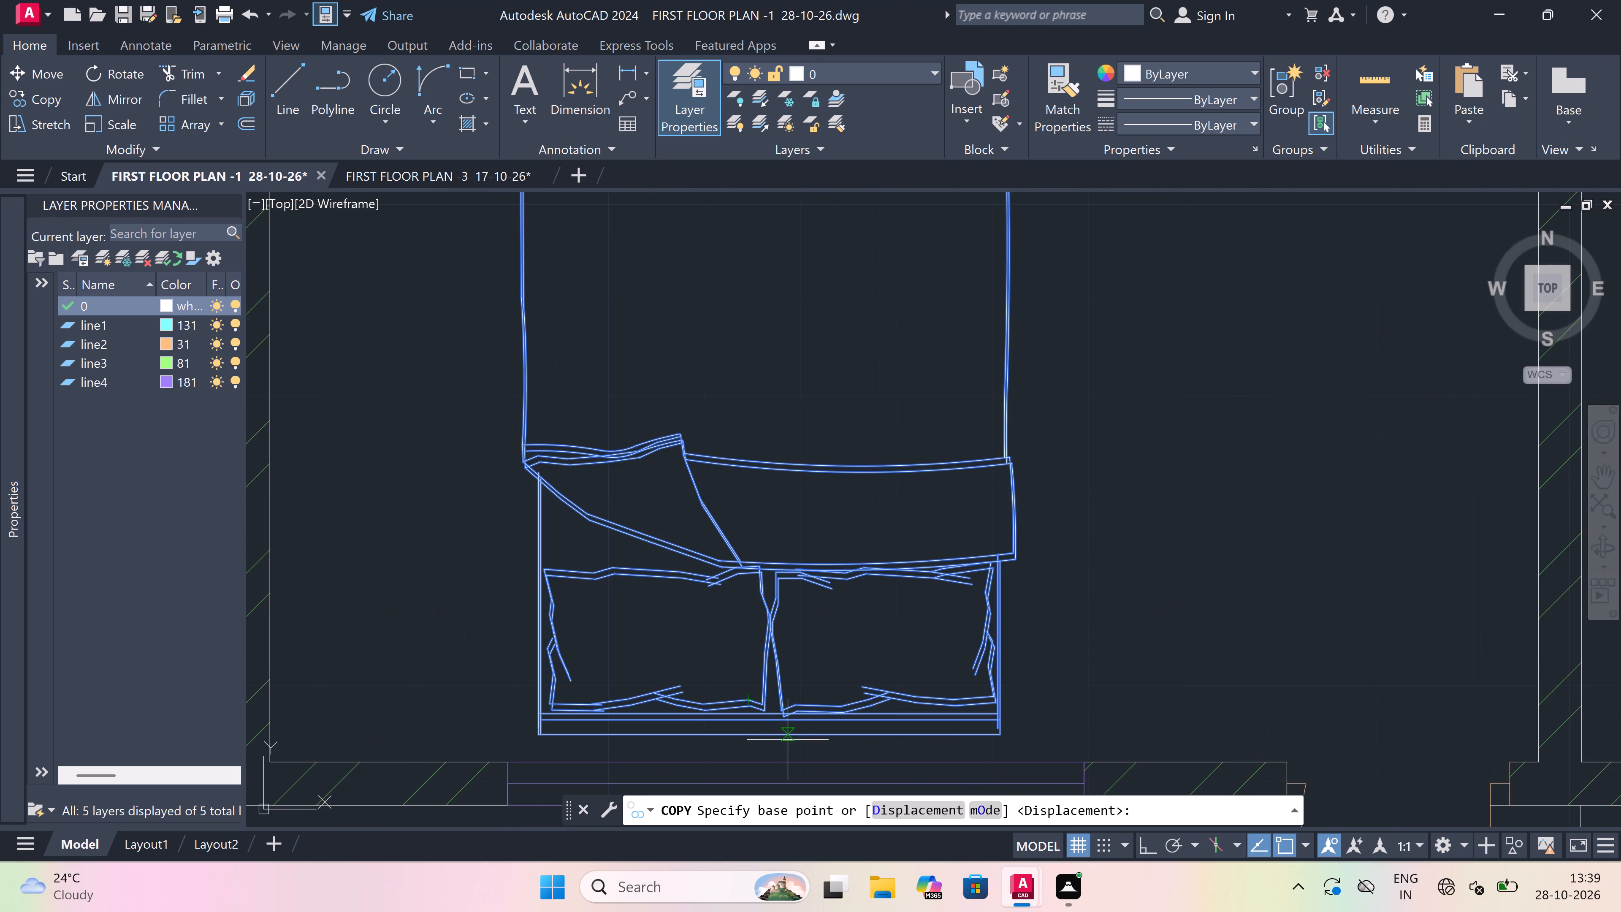
pyautogui.moveTo(783, 733); pyautogui.dragTo(782, 635)
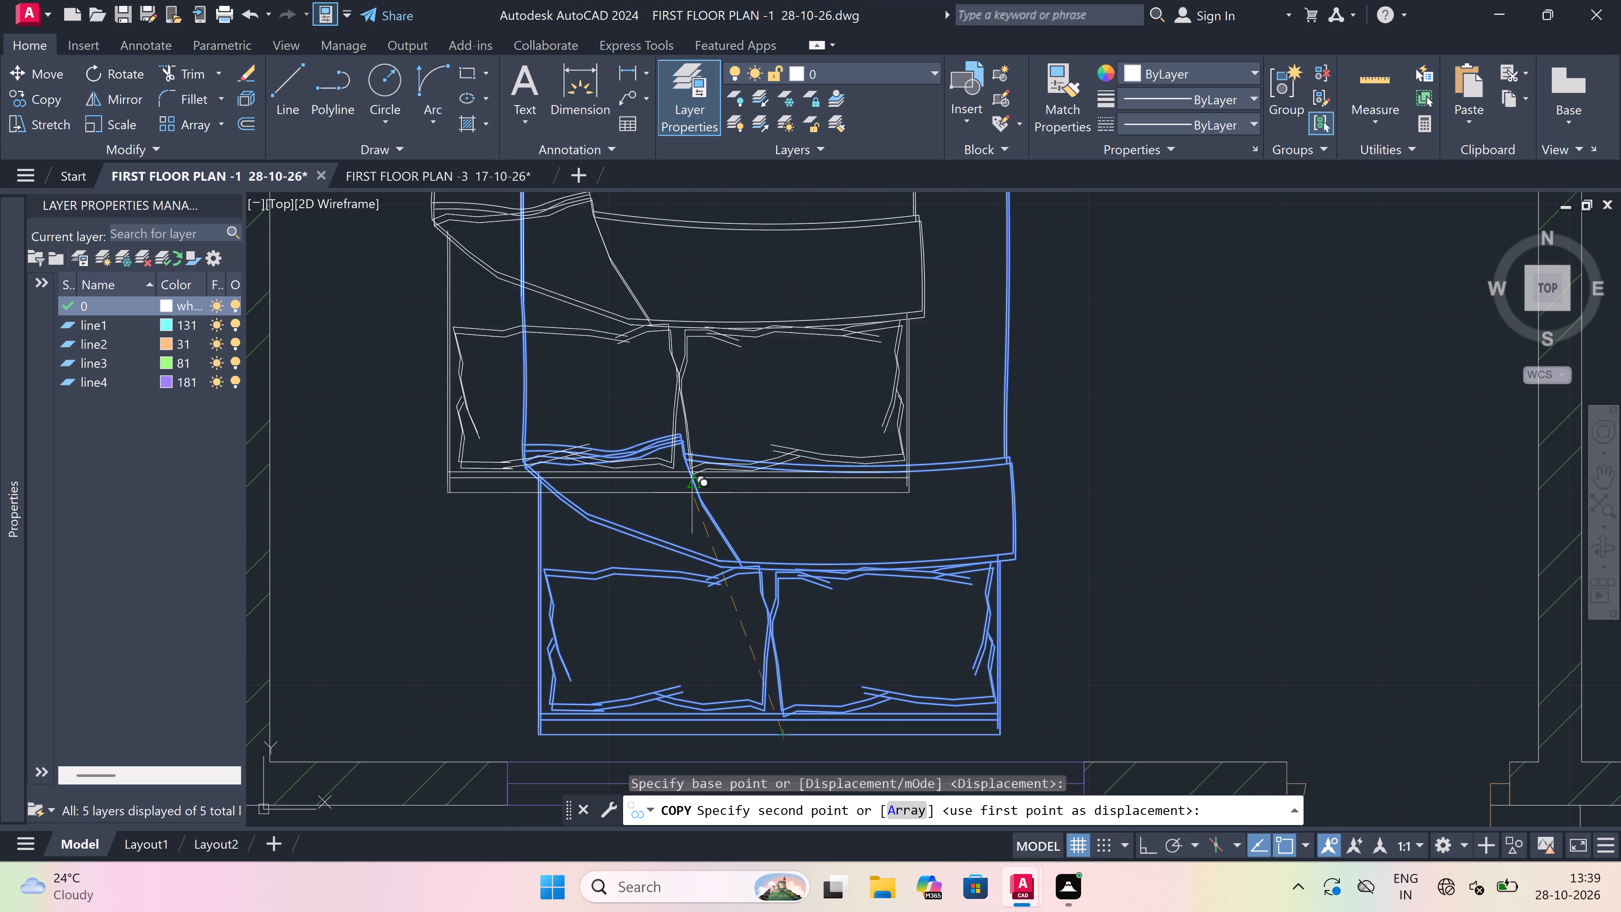
pyautogui.scroll(-9, 637, 532)
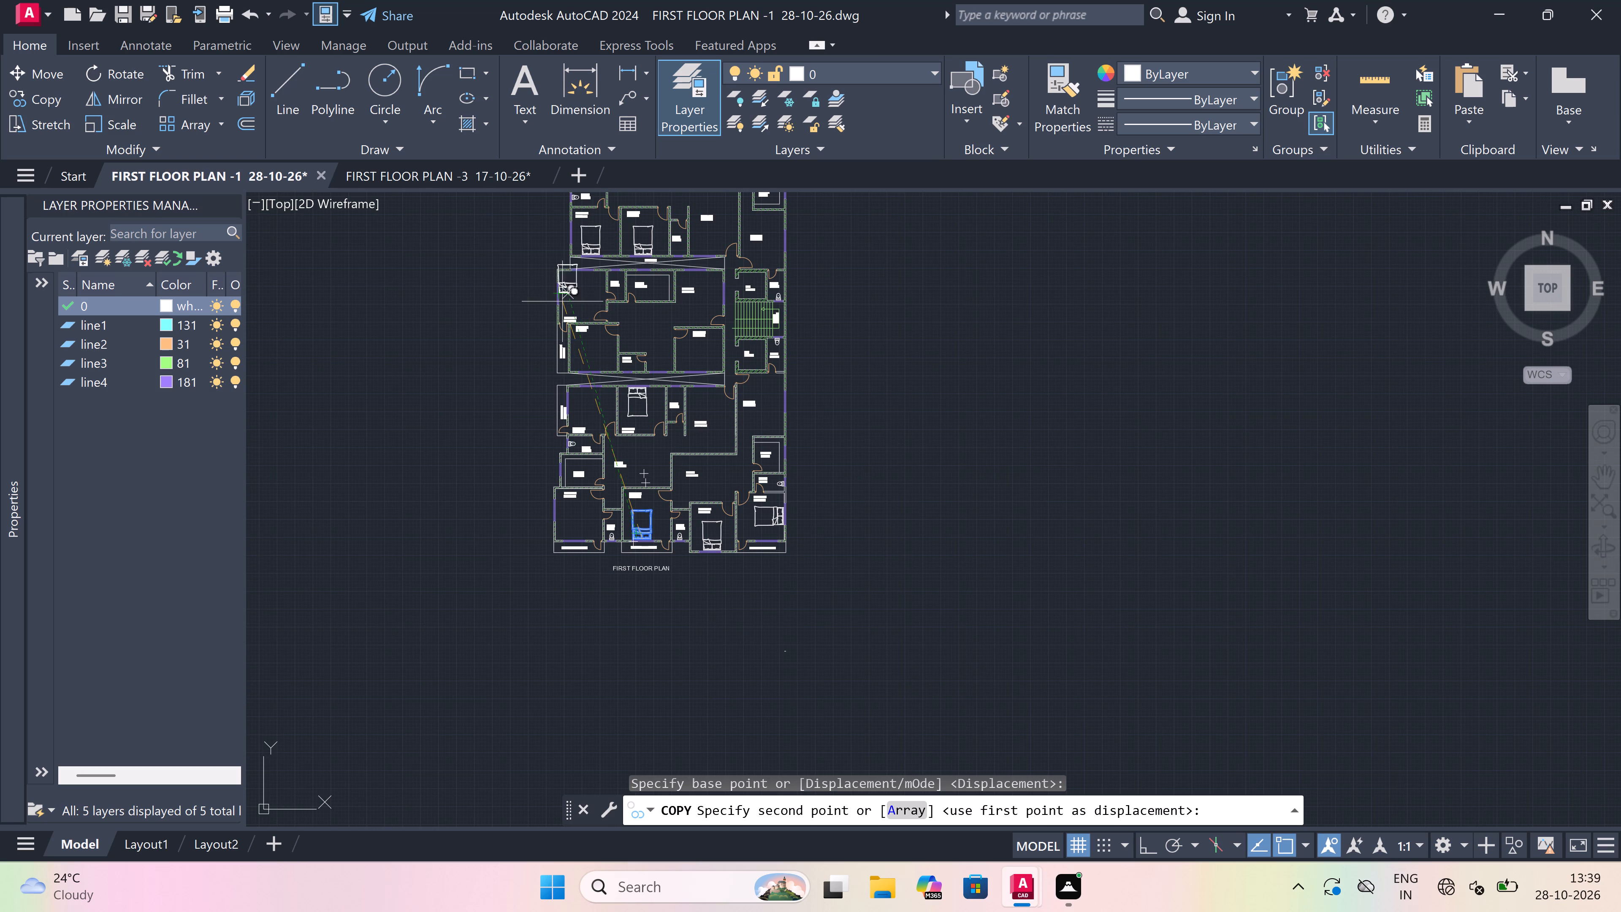
pyautogui.scroll(7, 584, 375)
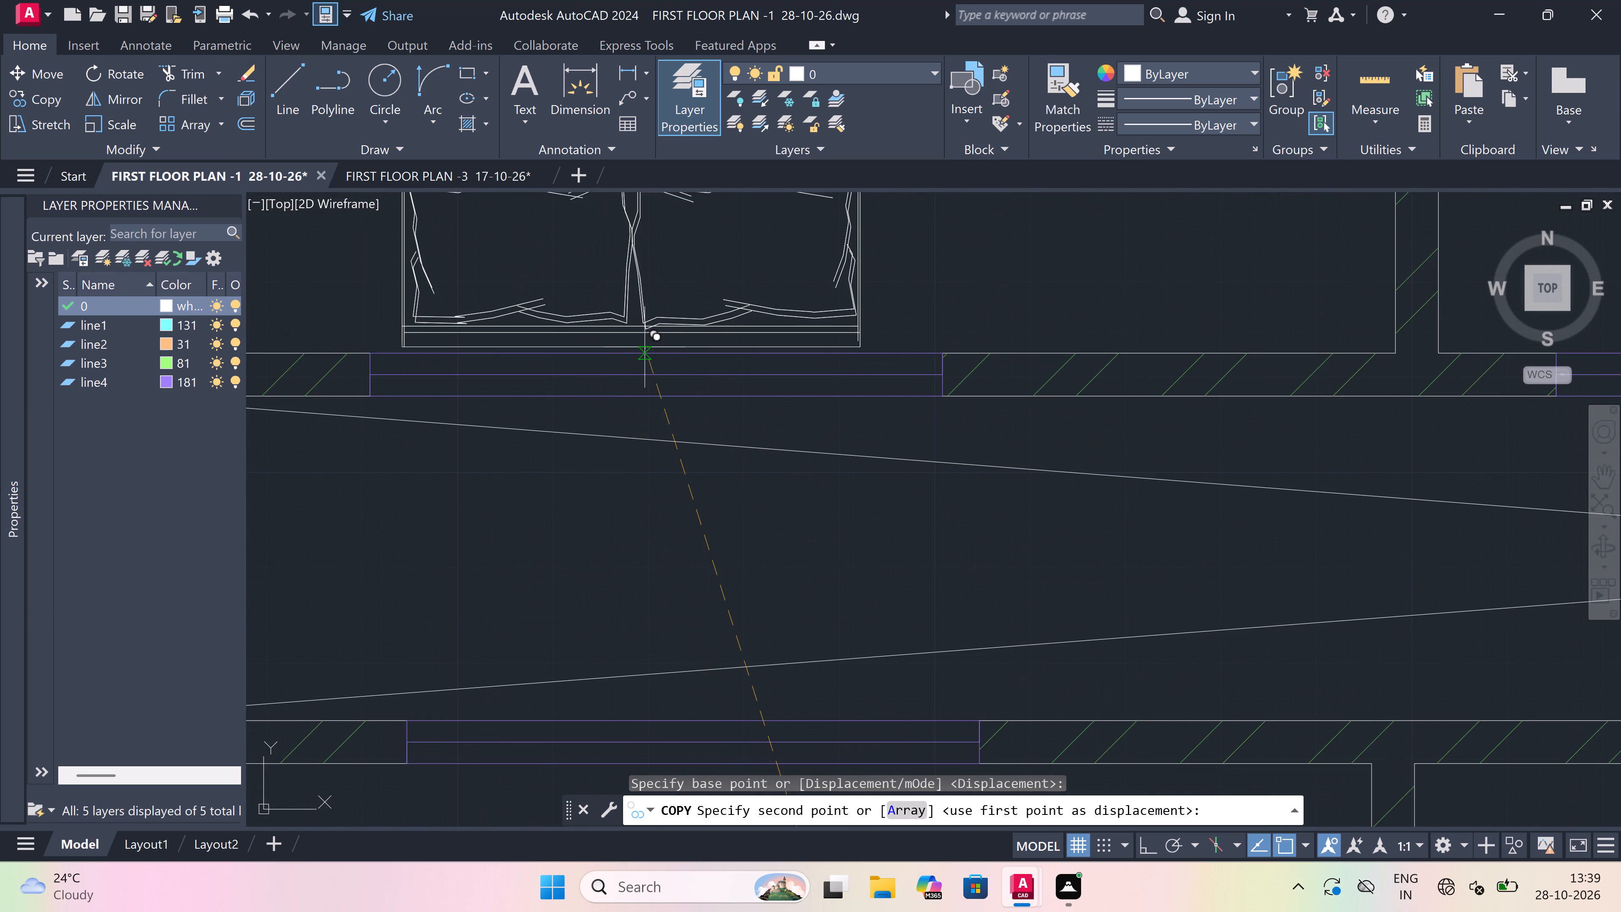
pyautogui.scroll(3, 646, 342)
pyautogui.click(646, 340)
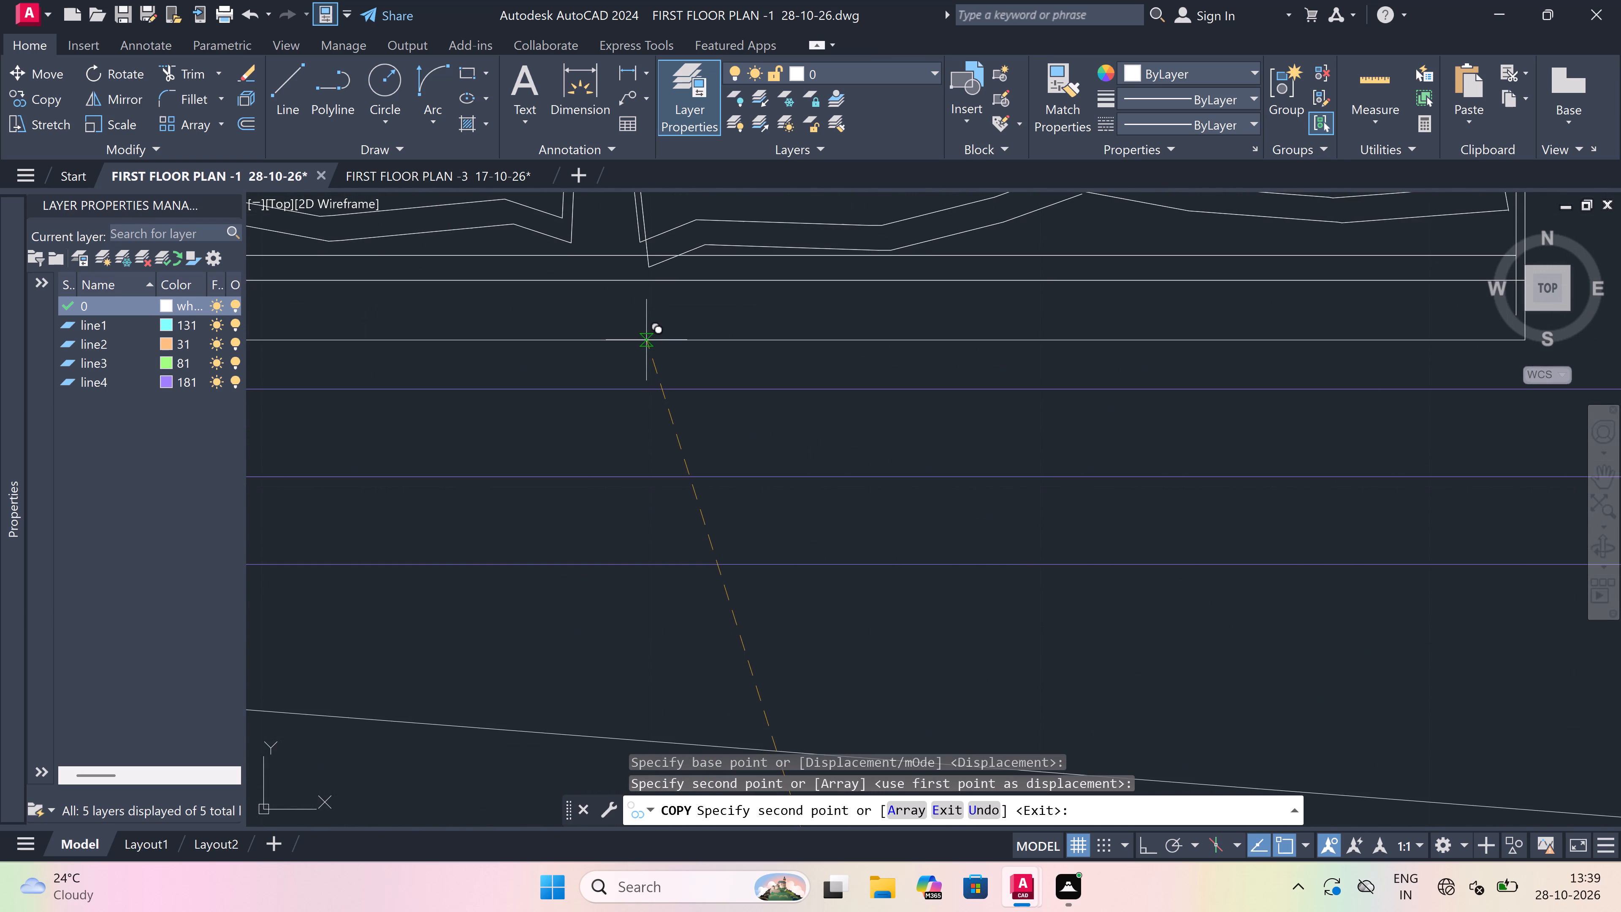
pyautogui.scroll(-10, 636, 521)
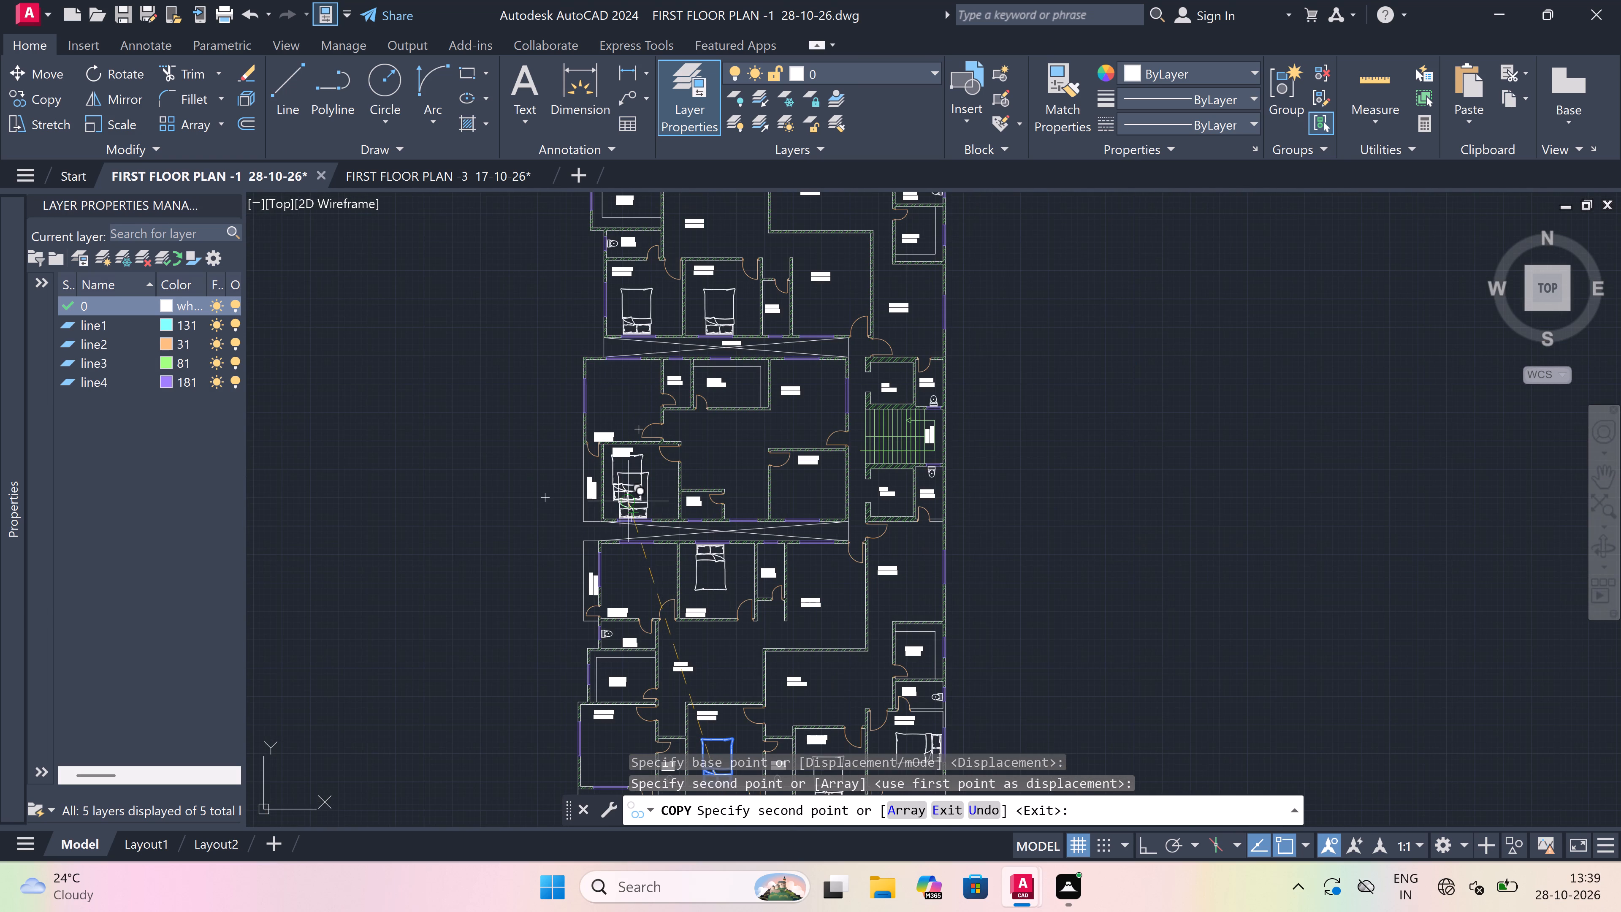
pyautogui.press('Escape')
# Rotate the spare bed outside the plan by 180° with Ortho on, so its headboard faces west.
pyautogui.scroll(-3, 634, 464)
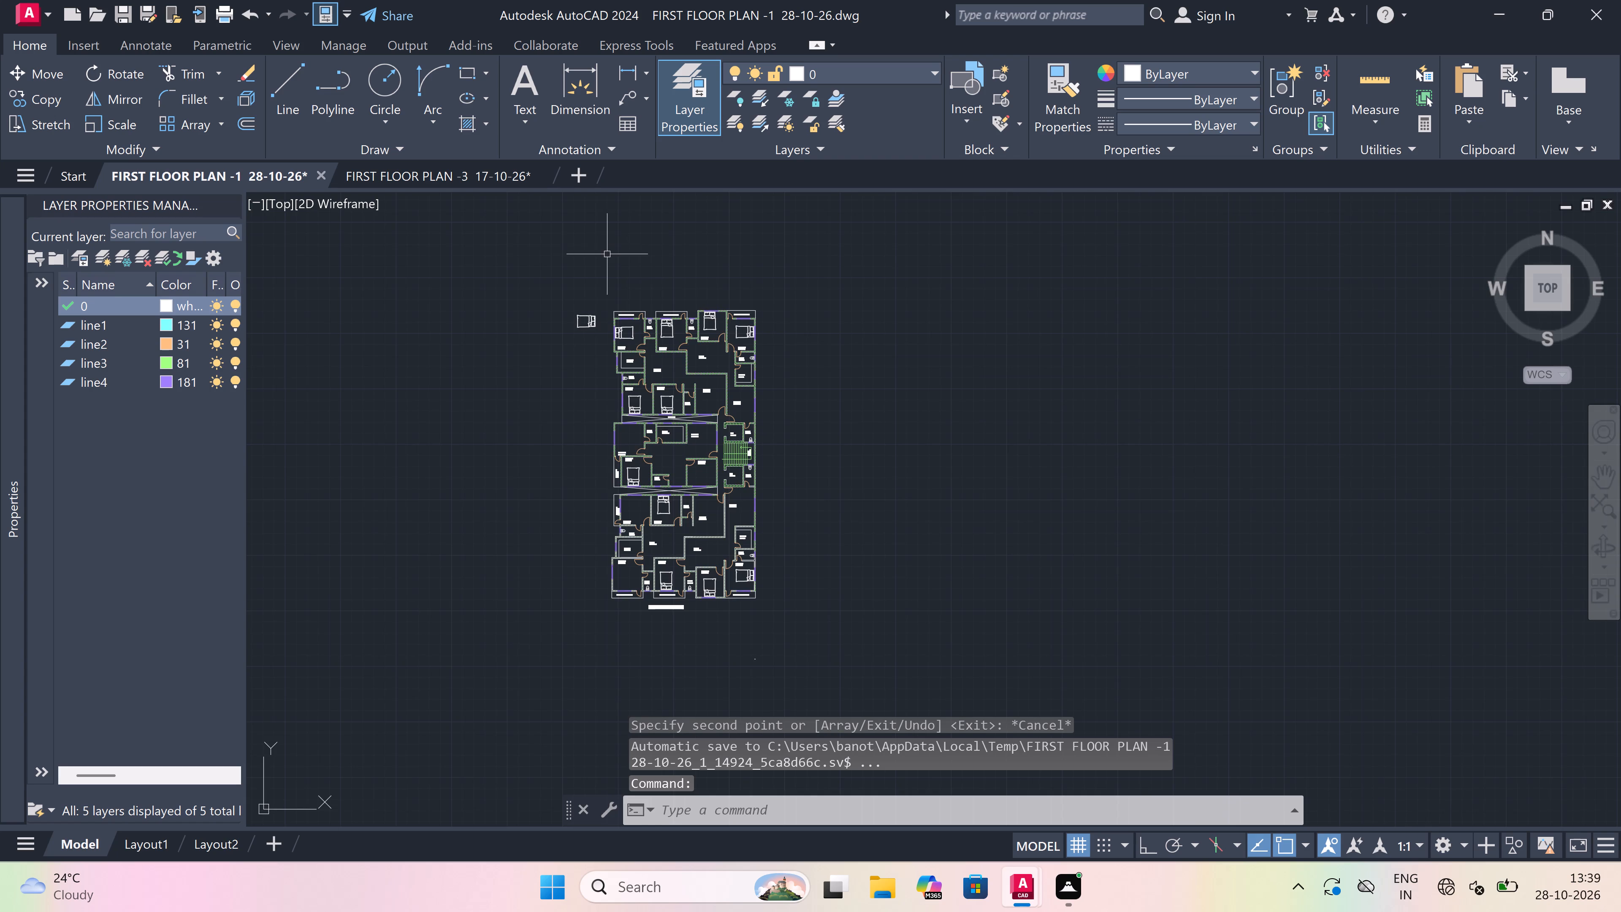
pyautogui.scroll(4, 602, 310)
pyautogui.moveTo(597, 307); pyautogui.dragTo(564, 316)
pyautogui.moveTo(331, 456); pyautogui.dragTo(331, 453)
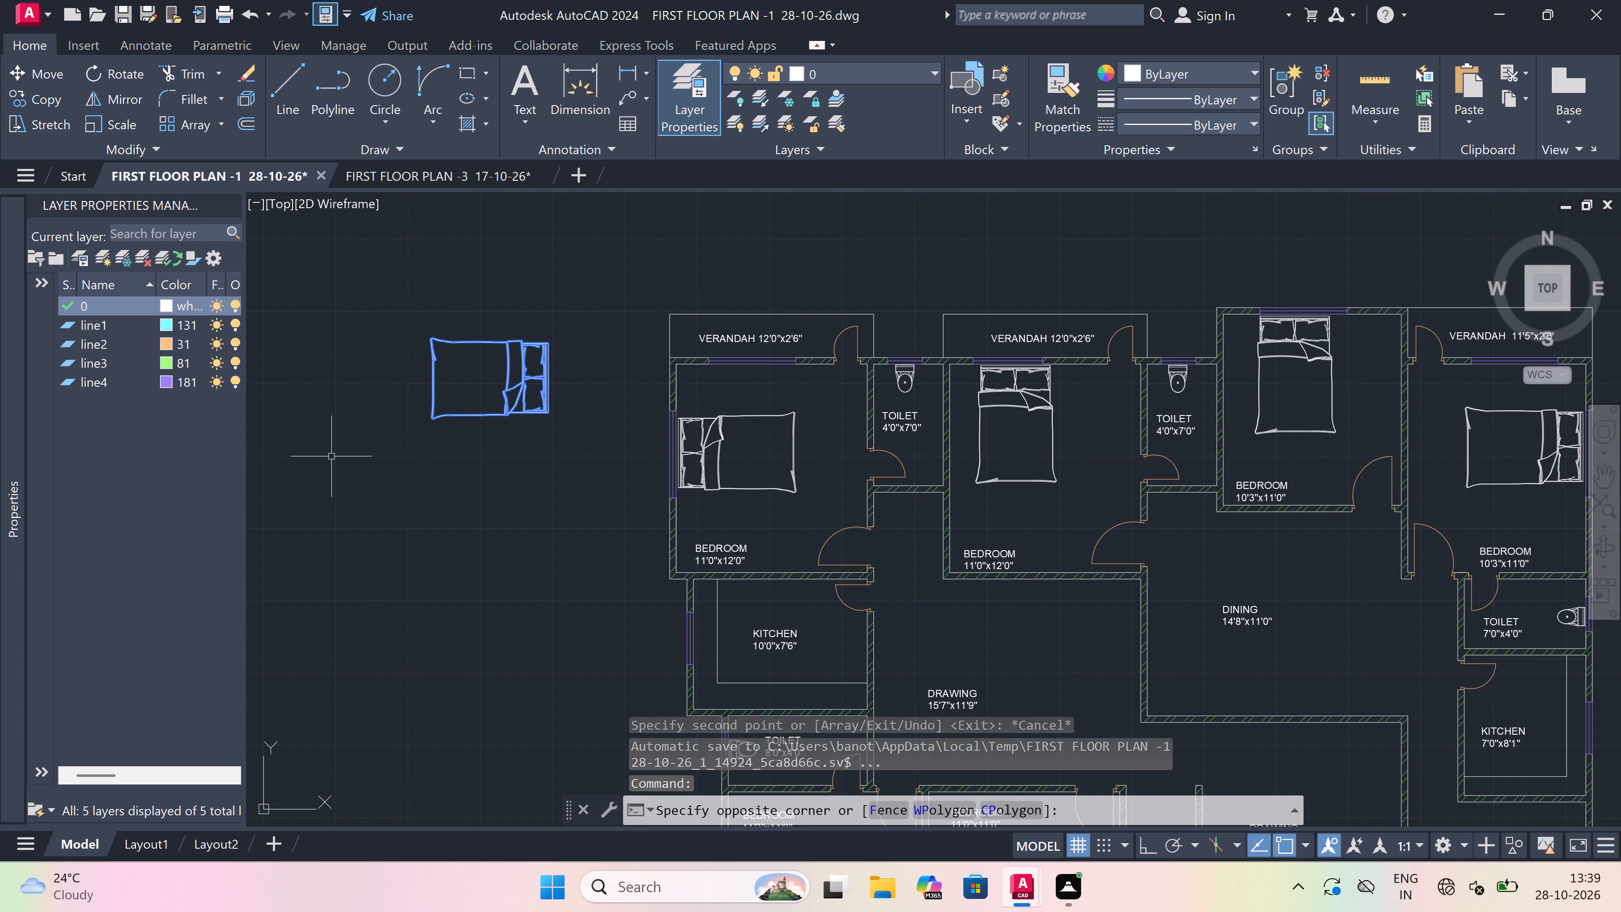
pyautogui.click(127, 68)
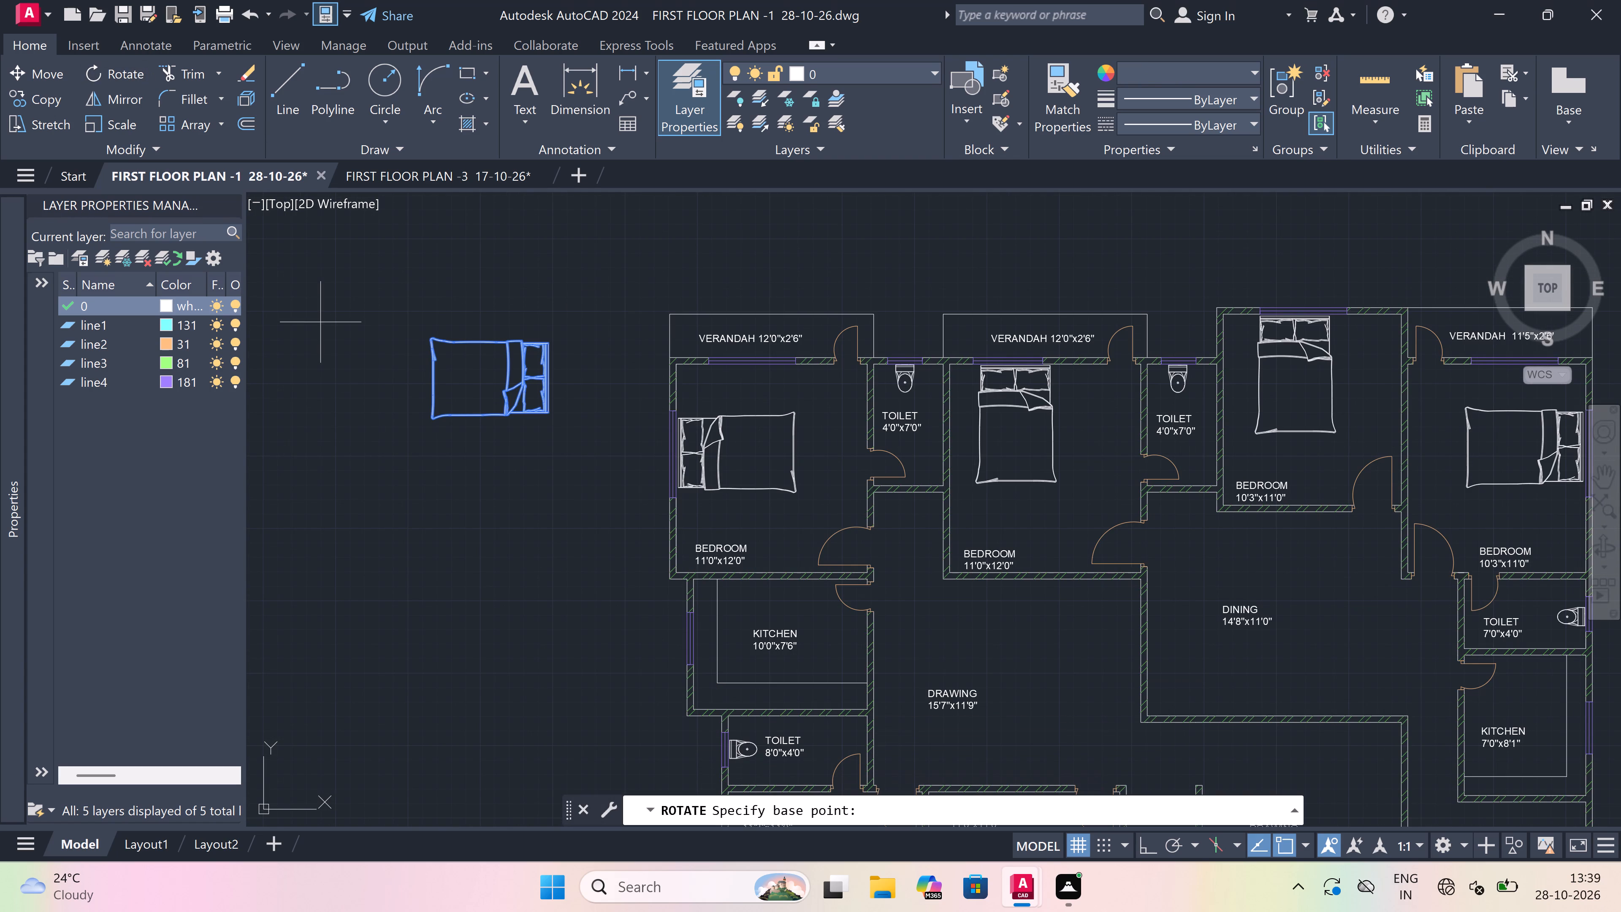
pyautogui.moveTo(514, 360); pyautogui.dragTo(515, 347)
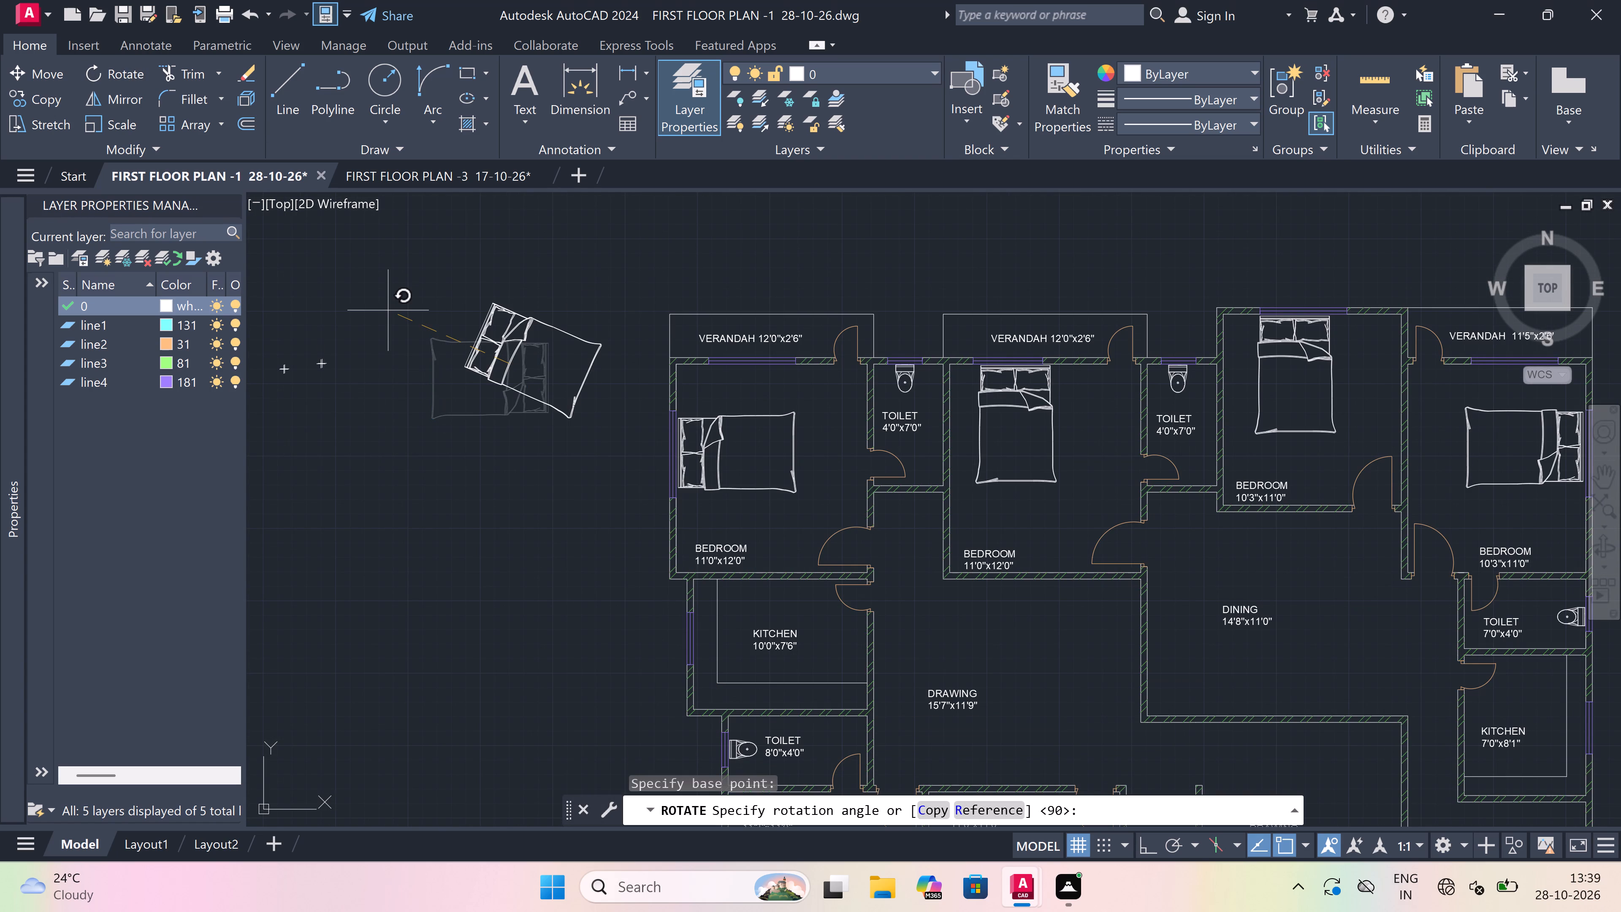
pyautogui.press('F8')
pyautogui.click(374, 402)
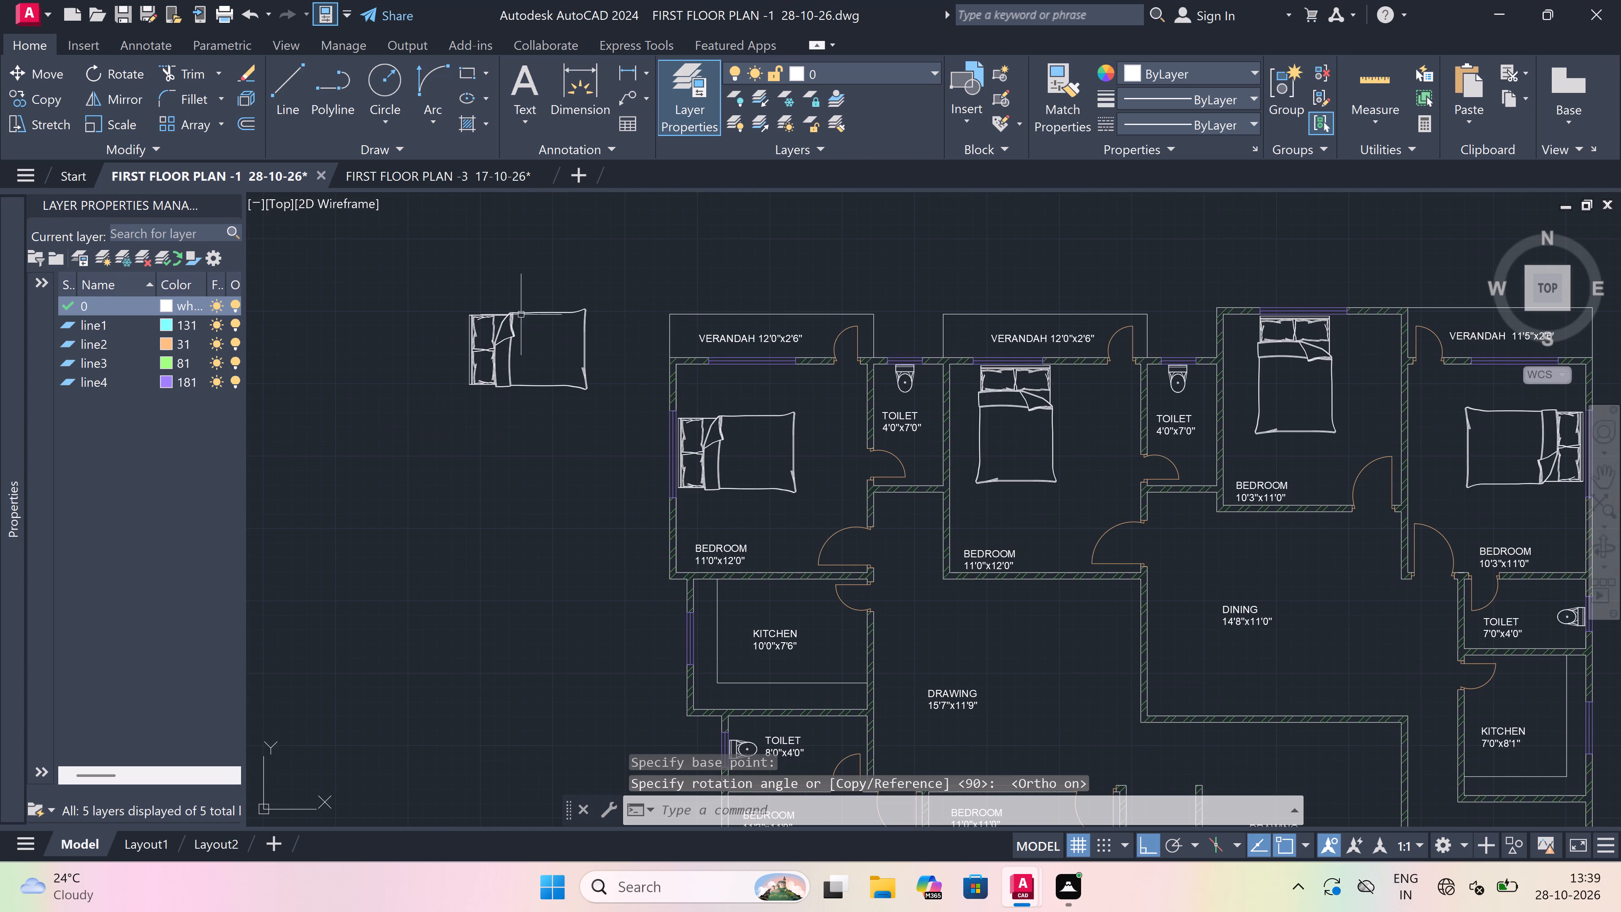
# Move the rotated spare bed into the bedroom west of TOILET 4'0"x7'0" below the 2'10" VOID, headboard at the west window wall, Ortho off.
pyautogui.moveTo(605, 283); pyautogui.dragTo(585, 292)
pyautogui.moveTo(289, 460); pyautogui.dragTo(293, 453)
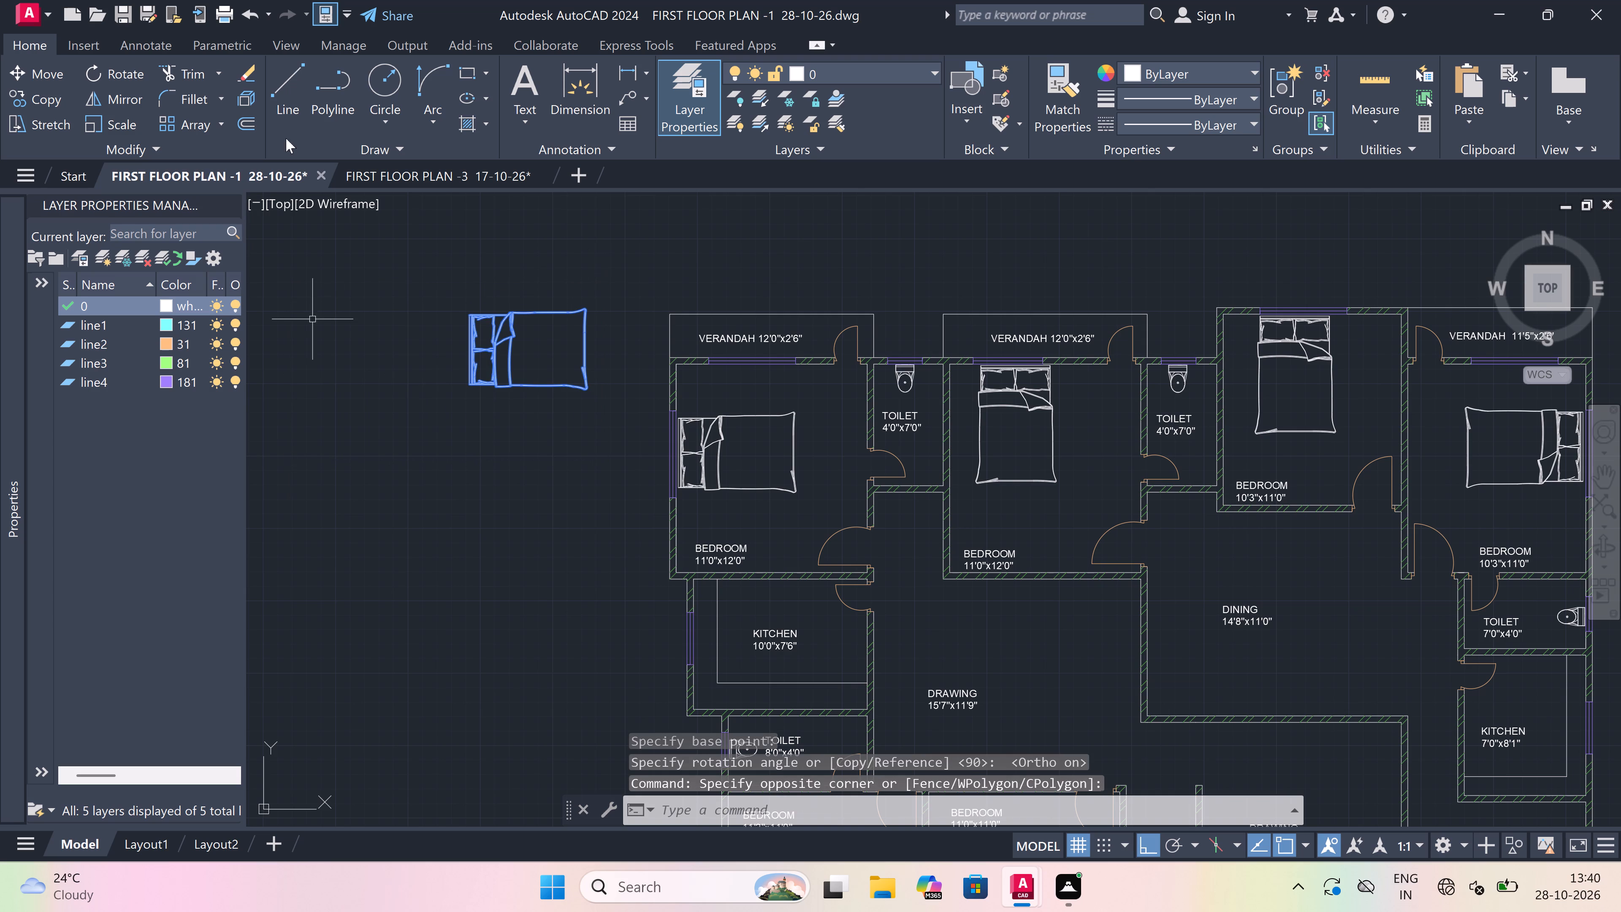
pyautogui.click(42, 68)
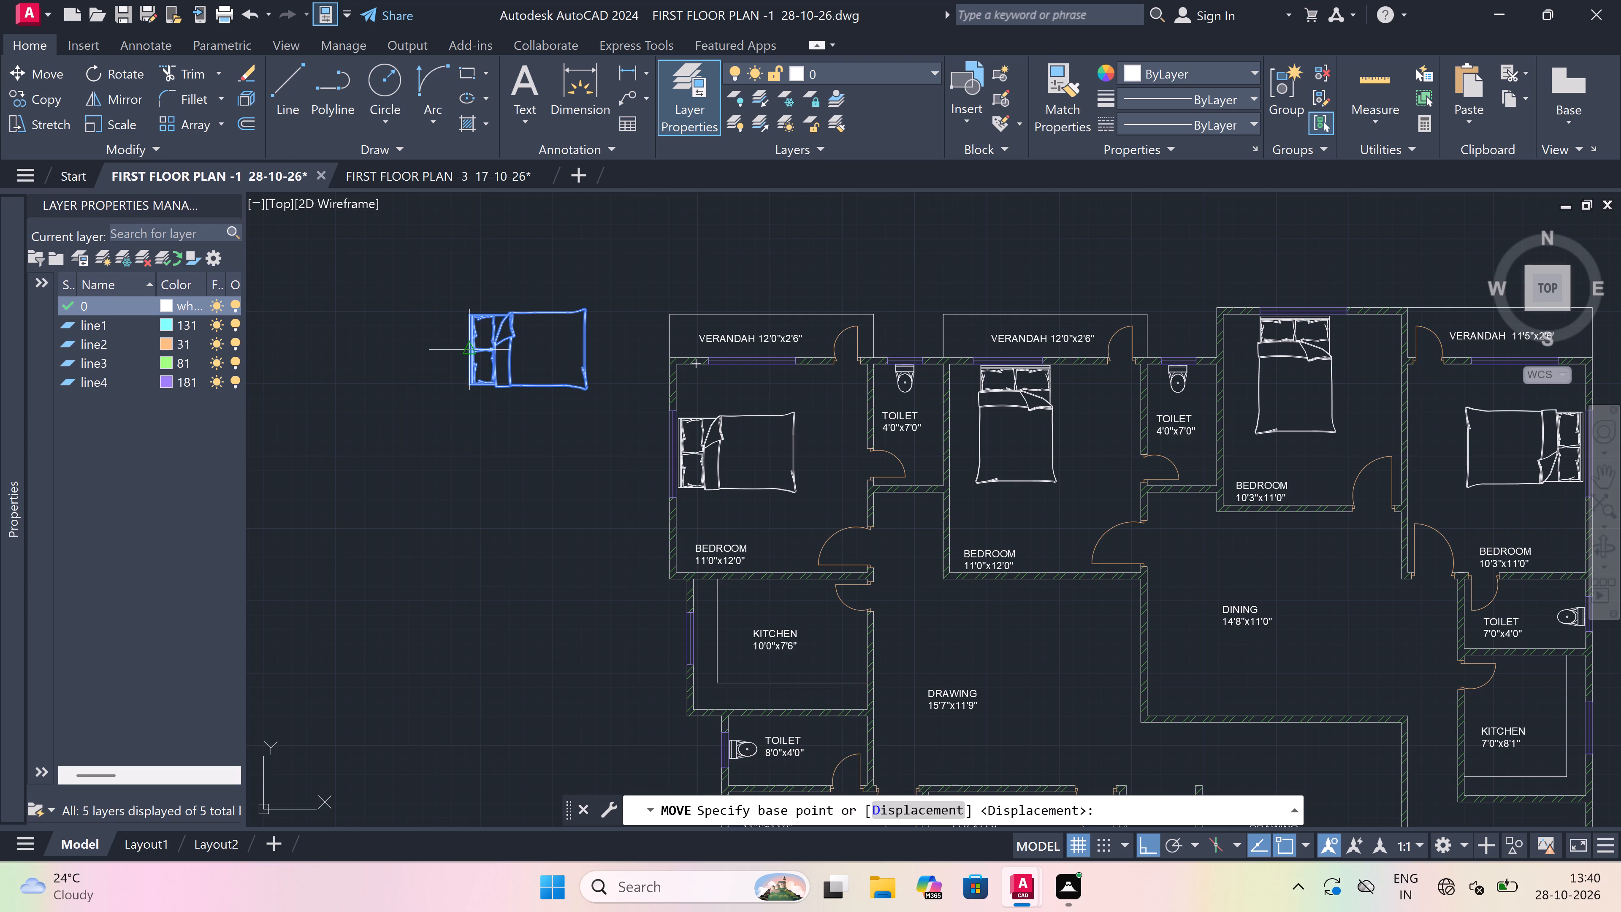
pyautogui.click(487, 337)
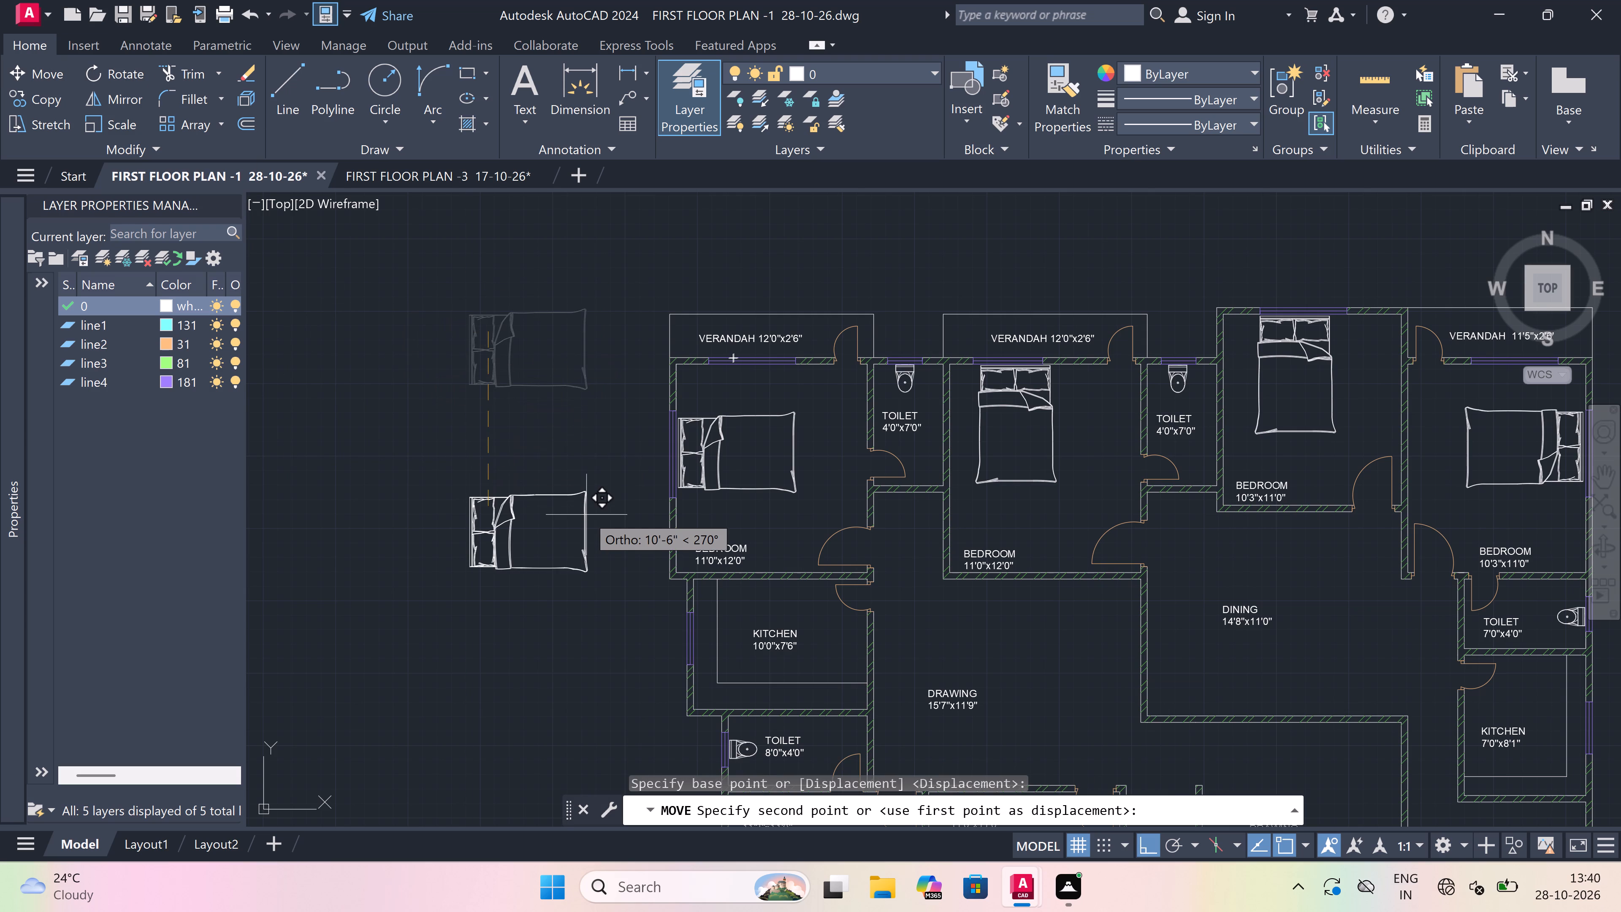
pyautogui.press('F8')
pyautogui.scroll(-3, 586, 510)
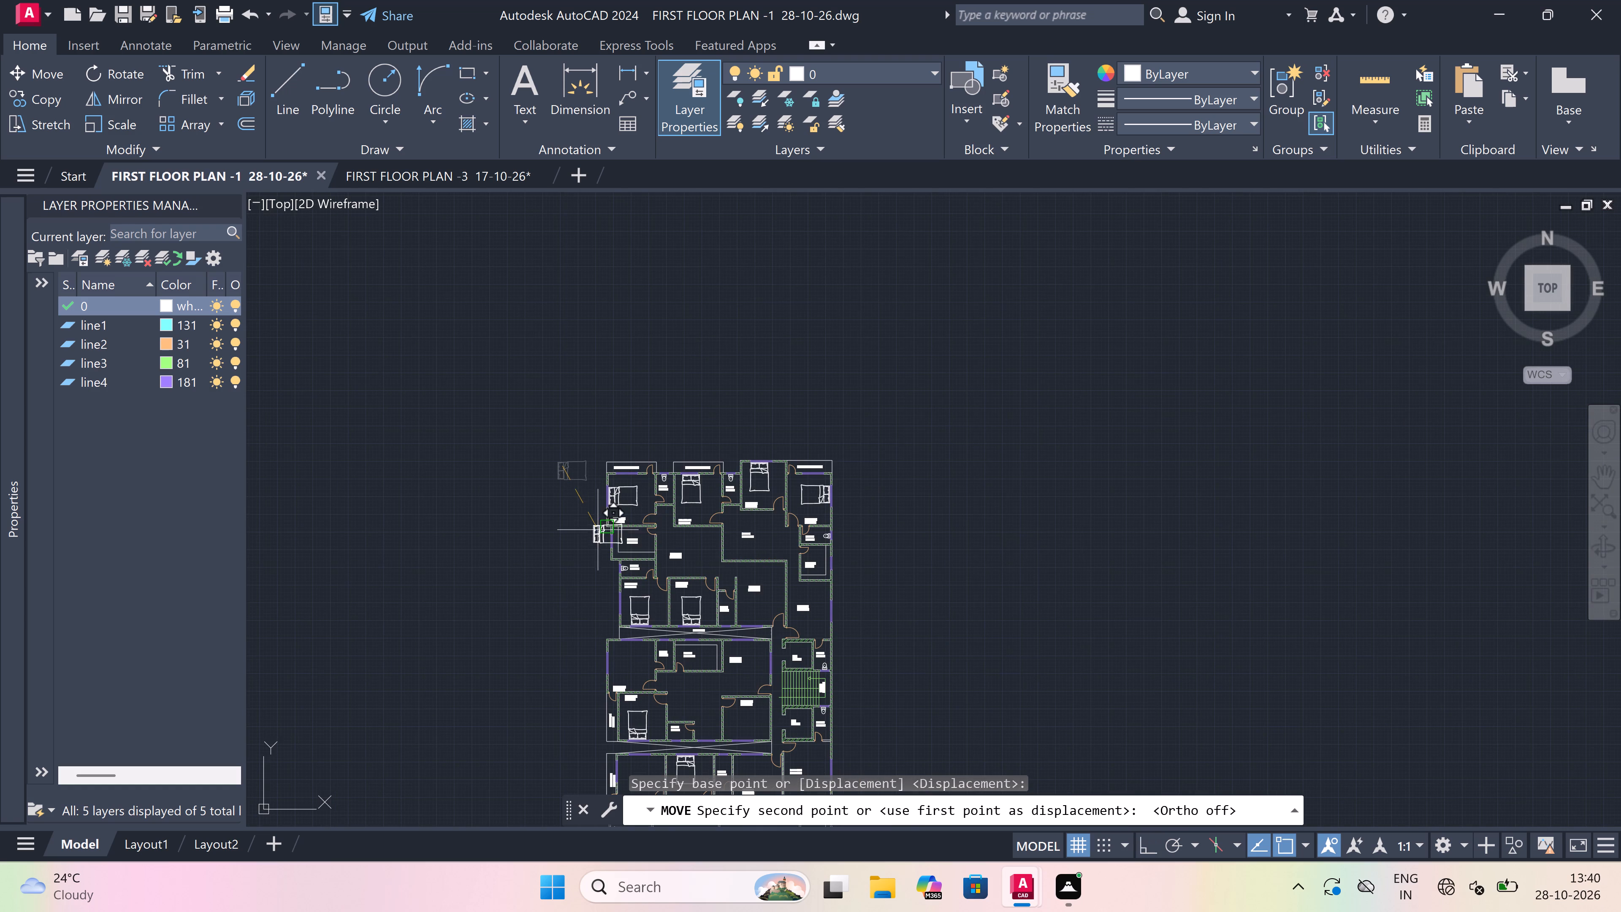
pyautogui.scroll(1, 613, 738)
pyautogui.scroll(1, 640, 596)
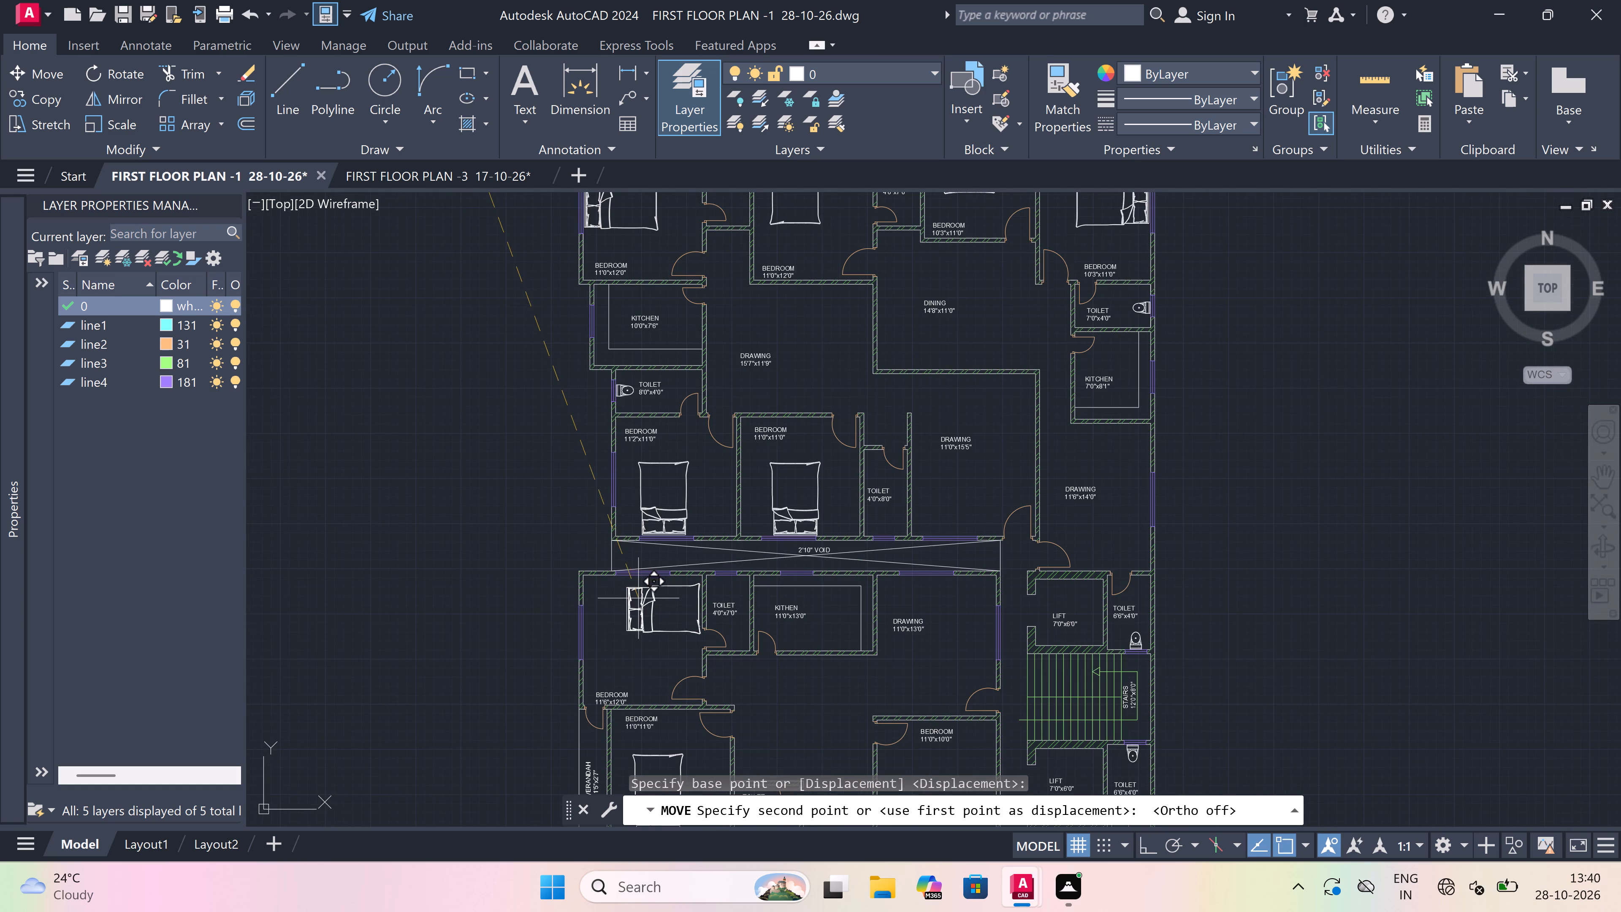
pyautogui.scroll(5, 592, 630)
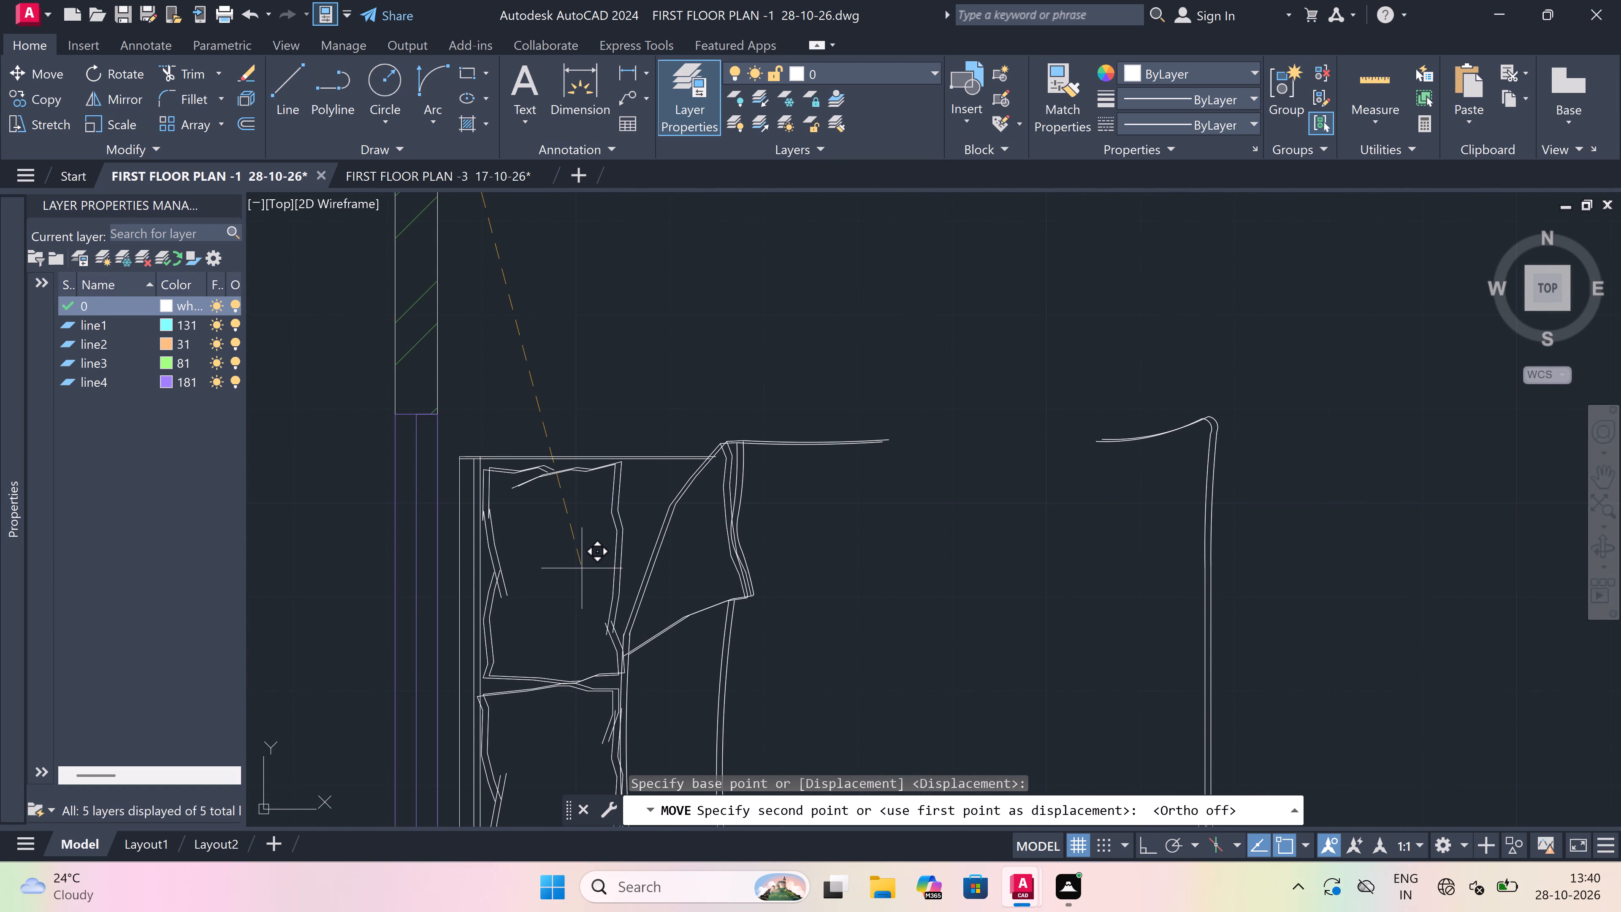
pyautogui.scroll(1, 582, 563)
pyautogui.click(569, 557)
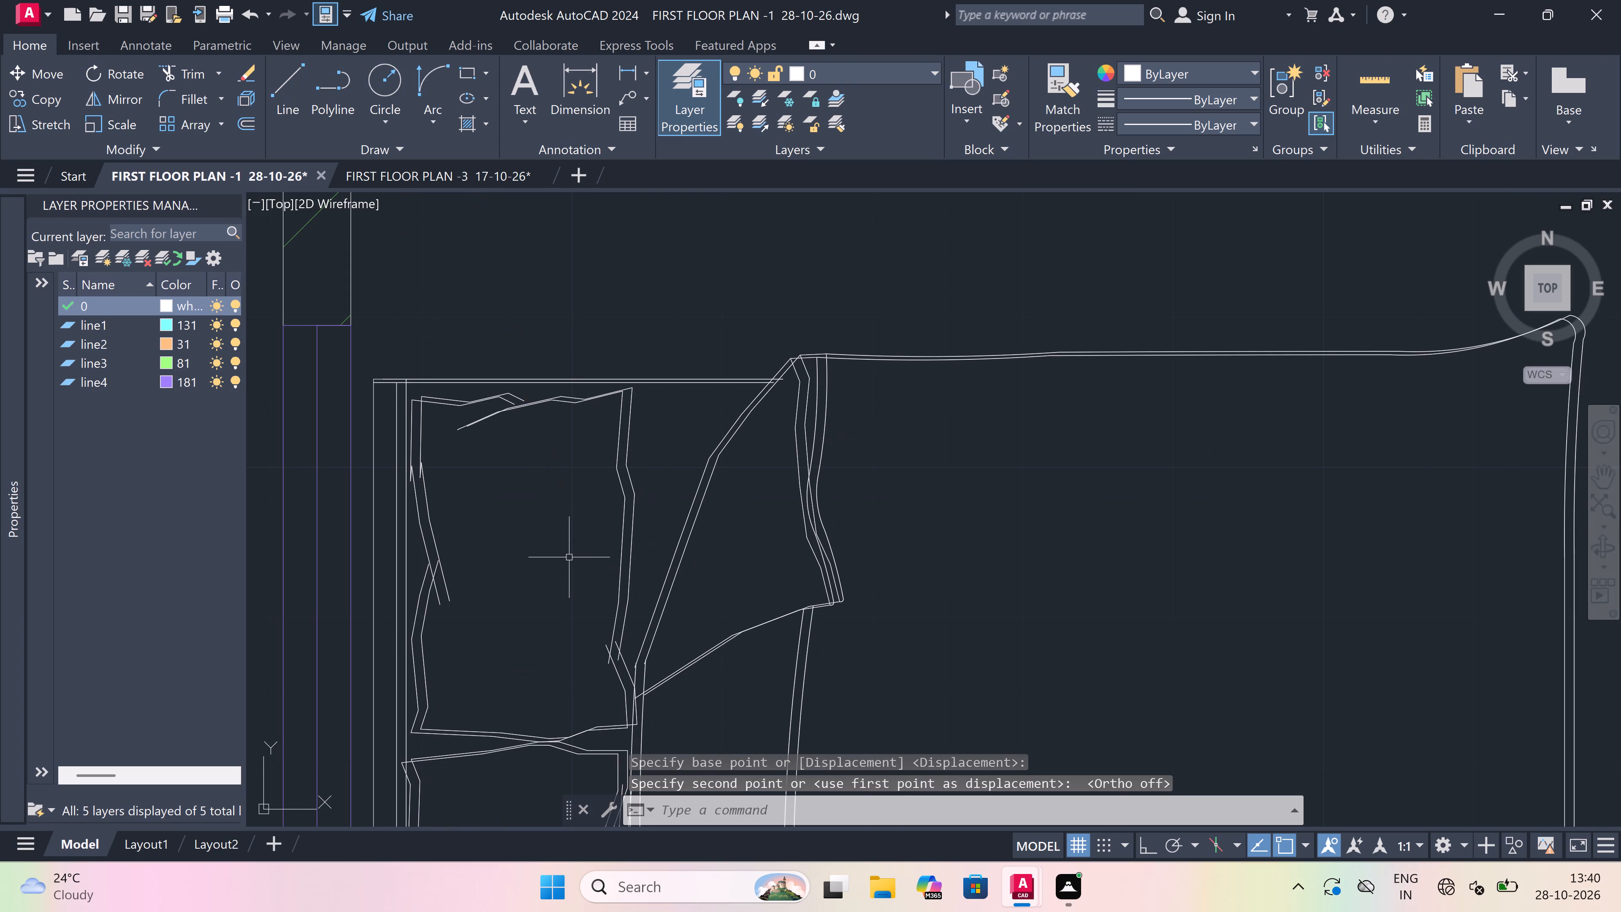
# Copy that west-facing bed into the bedroom beside VERANDAH 12'0"x2'10" south of the lower void, headboard against the west window wall.
pyautogui.scroll(-8, 569, 557)
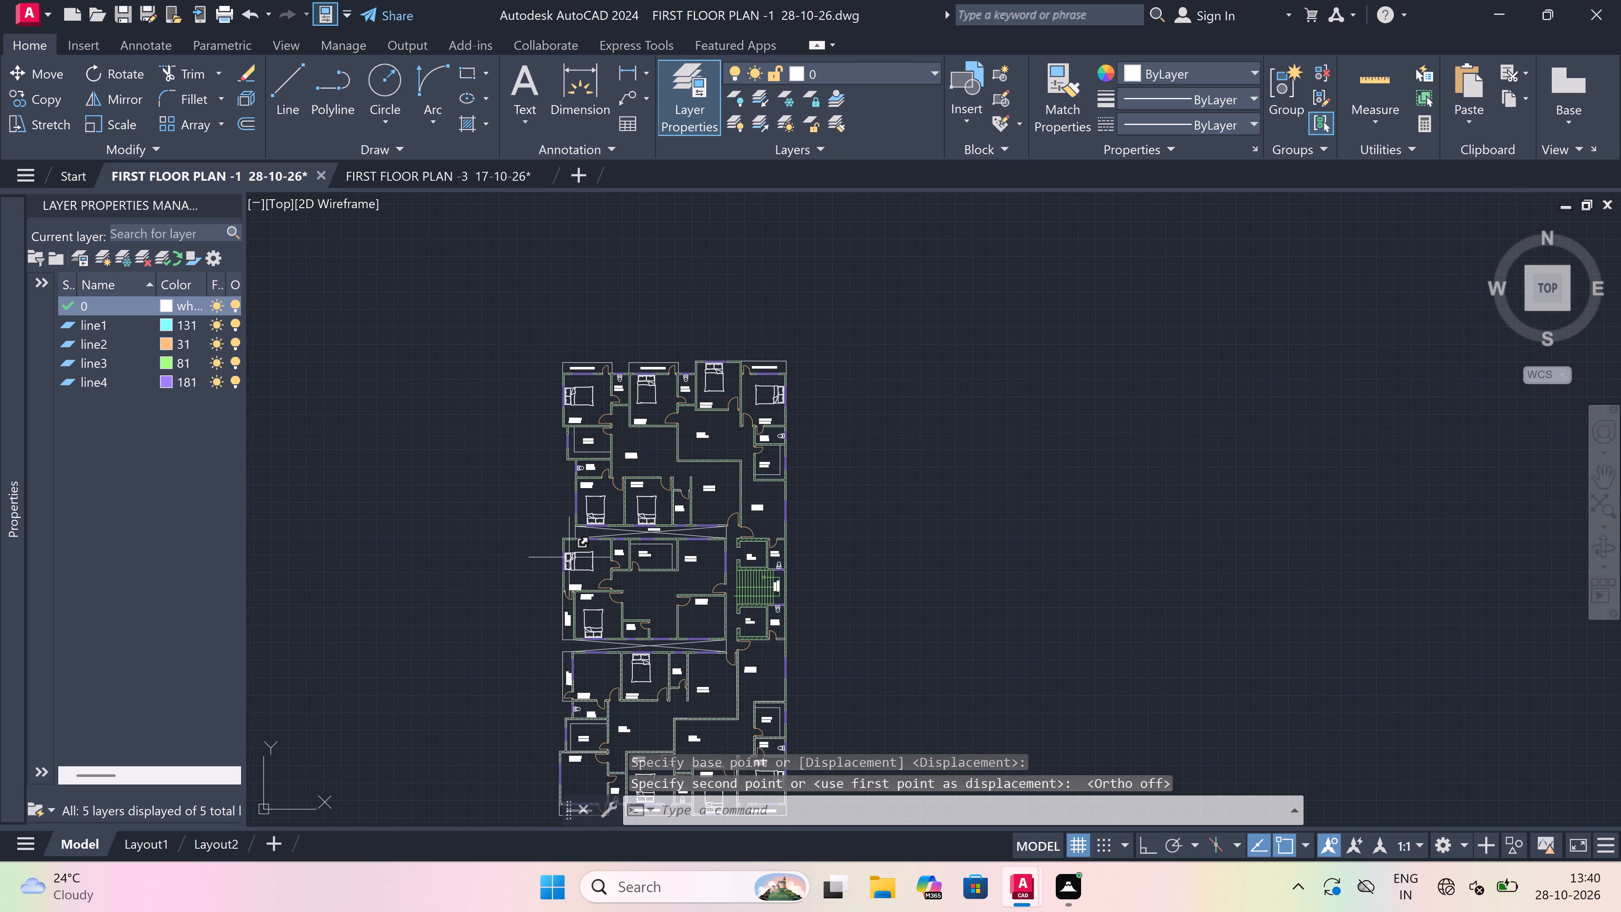
pyautogui.scroll(-1, 569, 557)
pyautogui.scroll(2, 552, 718)
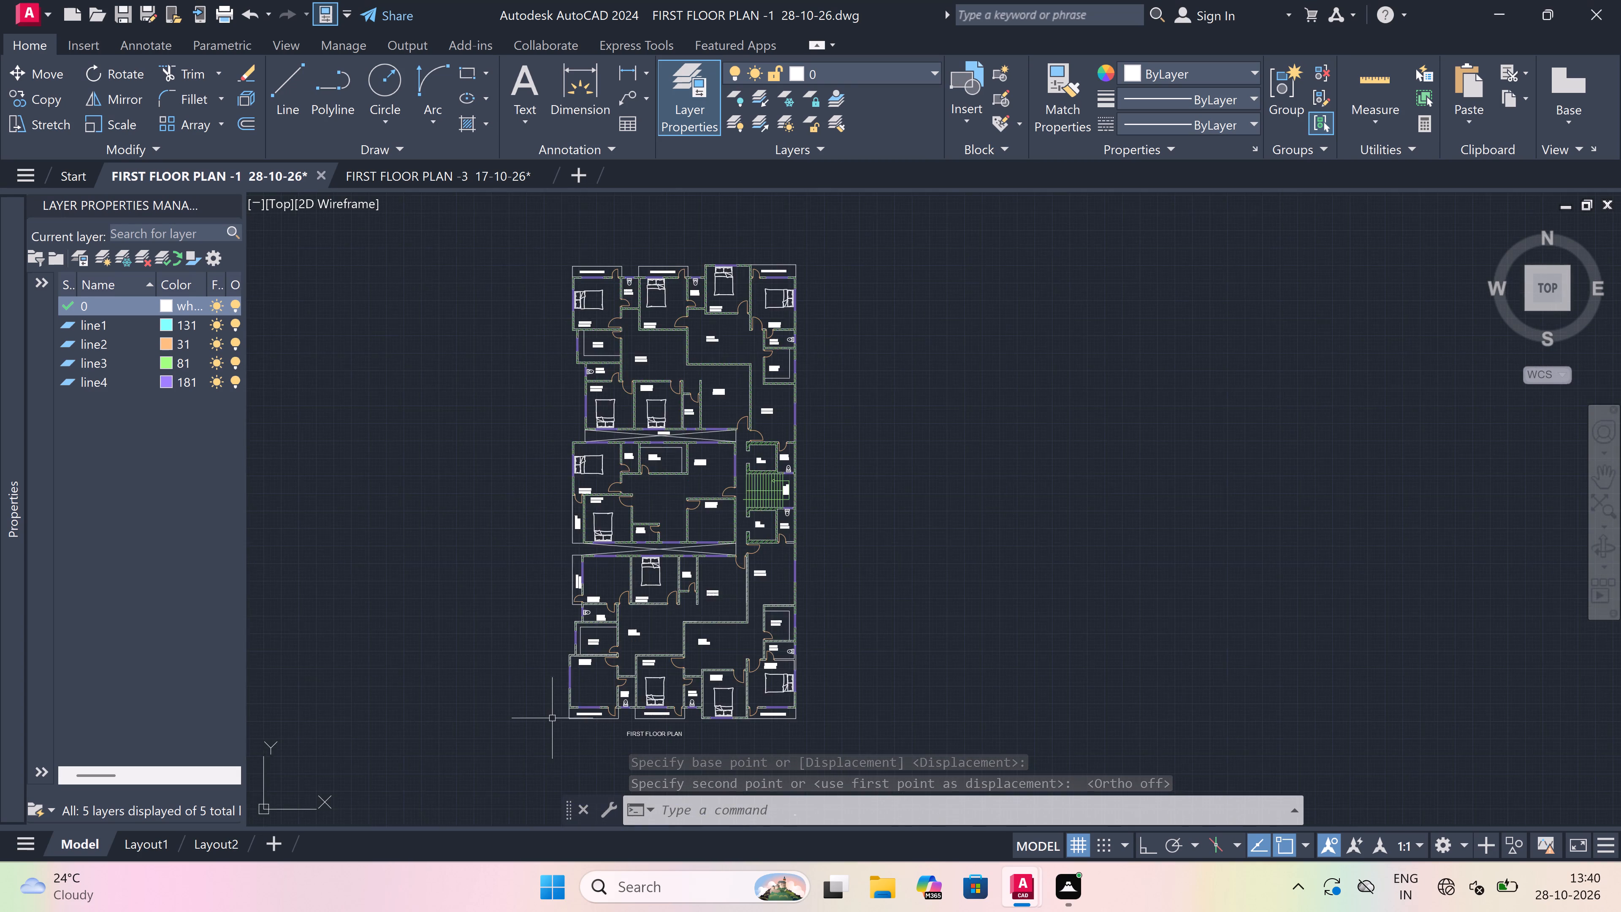
pyautogui.scroll(1, 625, 671)
pyautogui.scroll(-2, 630, 585)
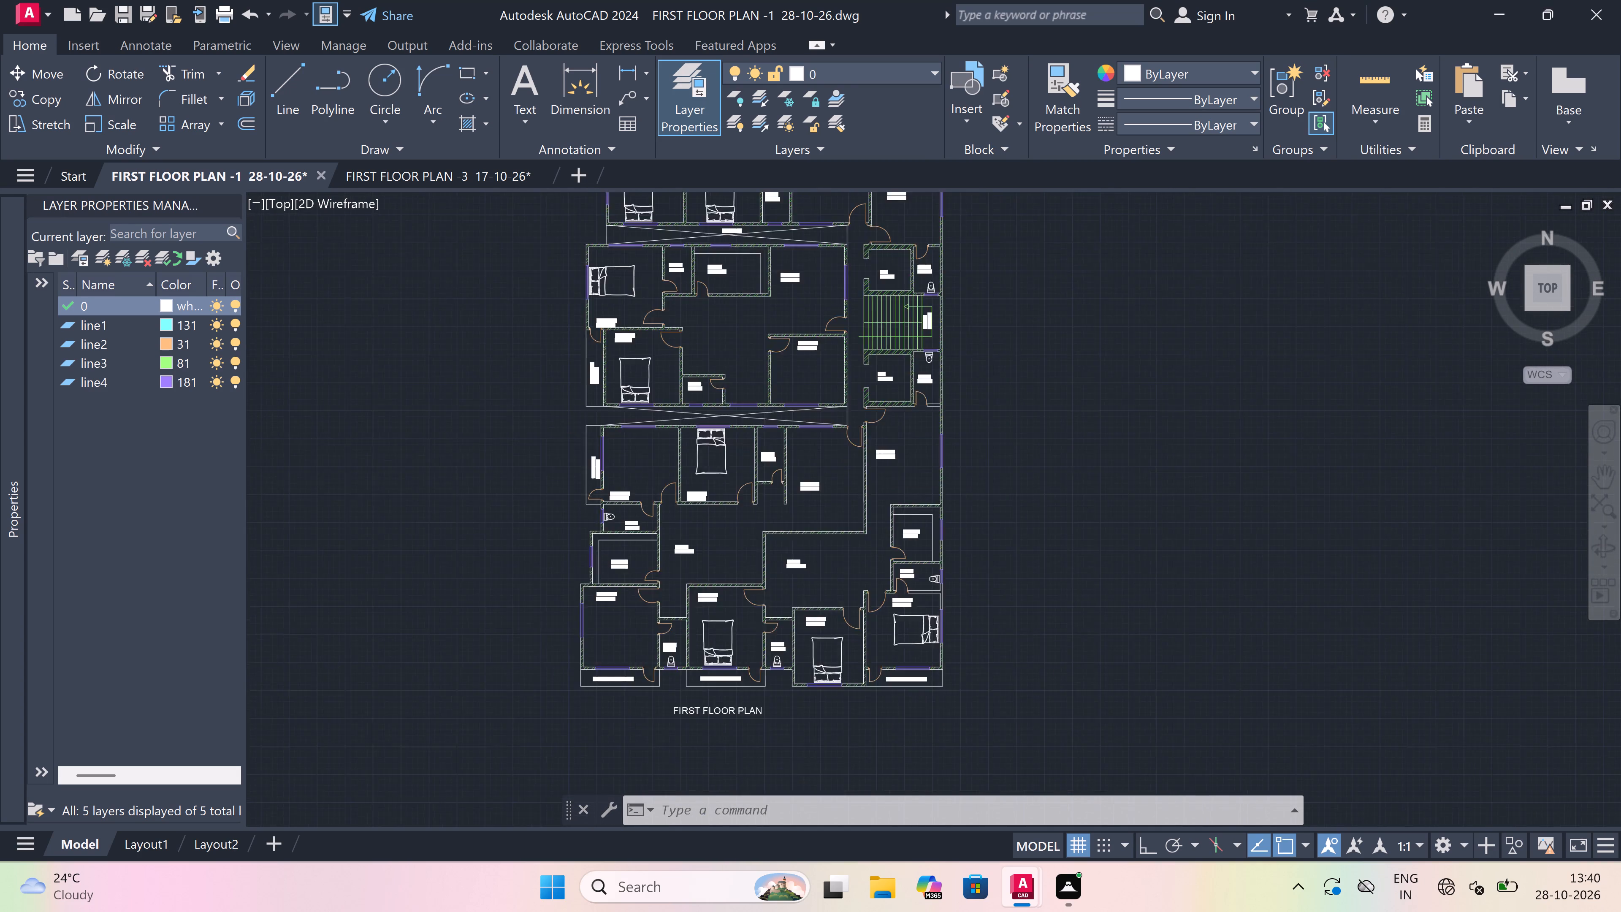
pyautogui.scroll(-1, 630, 585)
pyautogui.scroll(3, 675, 446)
pyautogui.scroll(2, 451, 447)
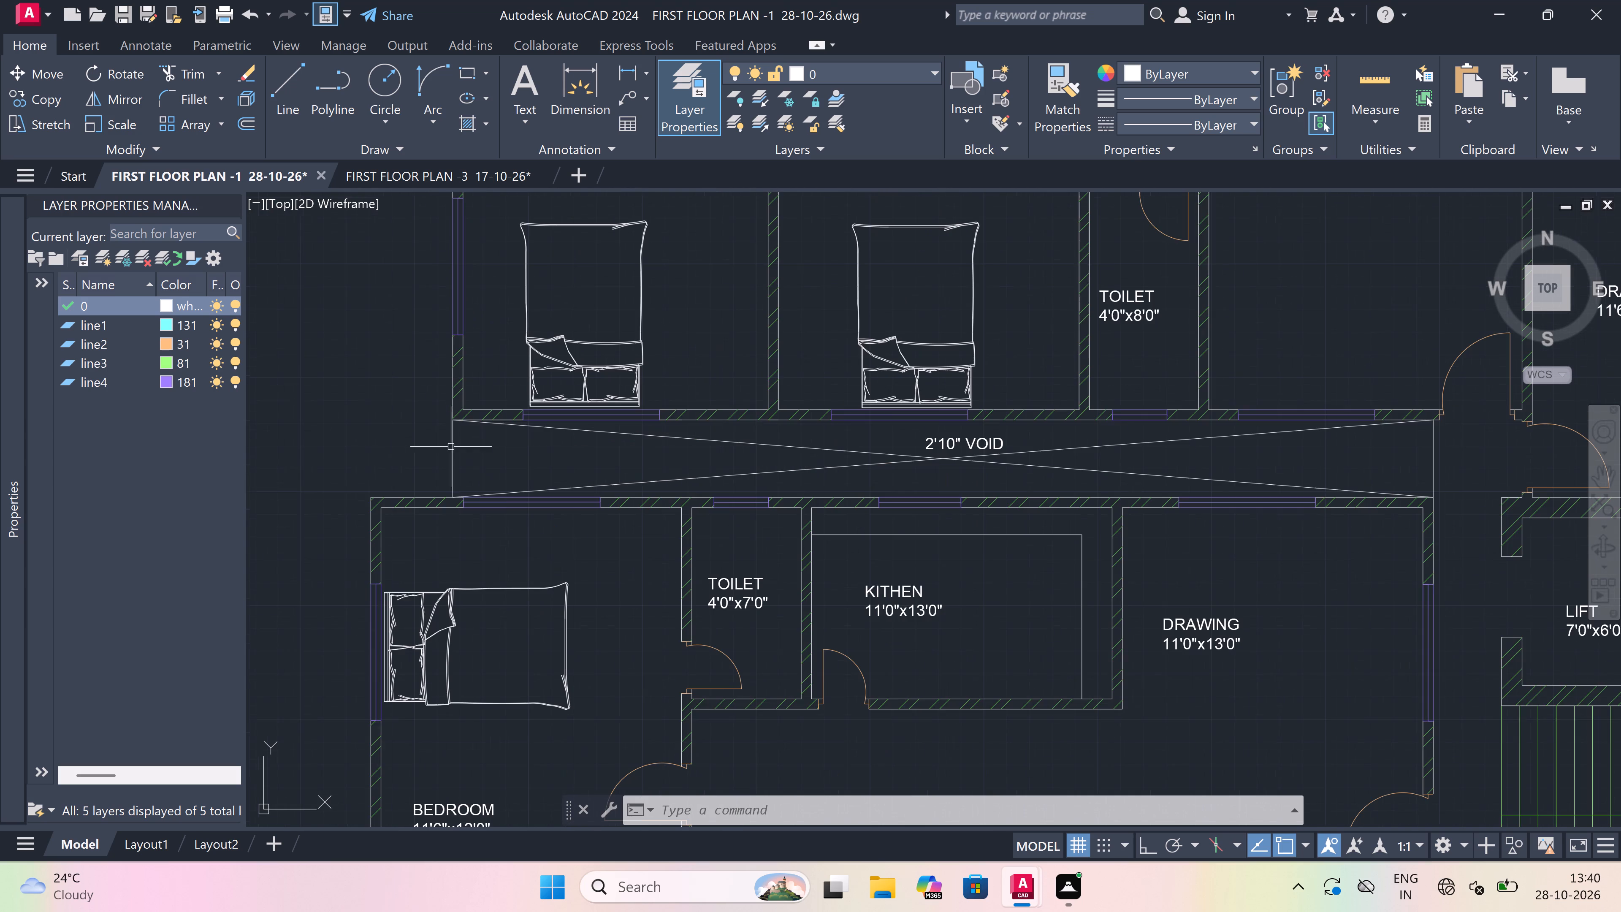
pyautogui.click(604, 567)
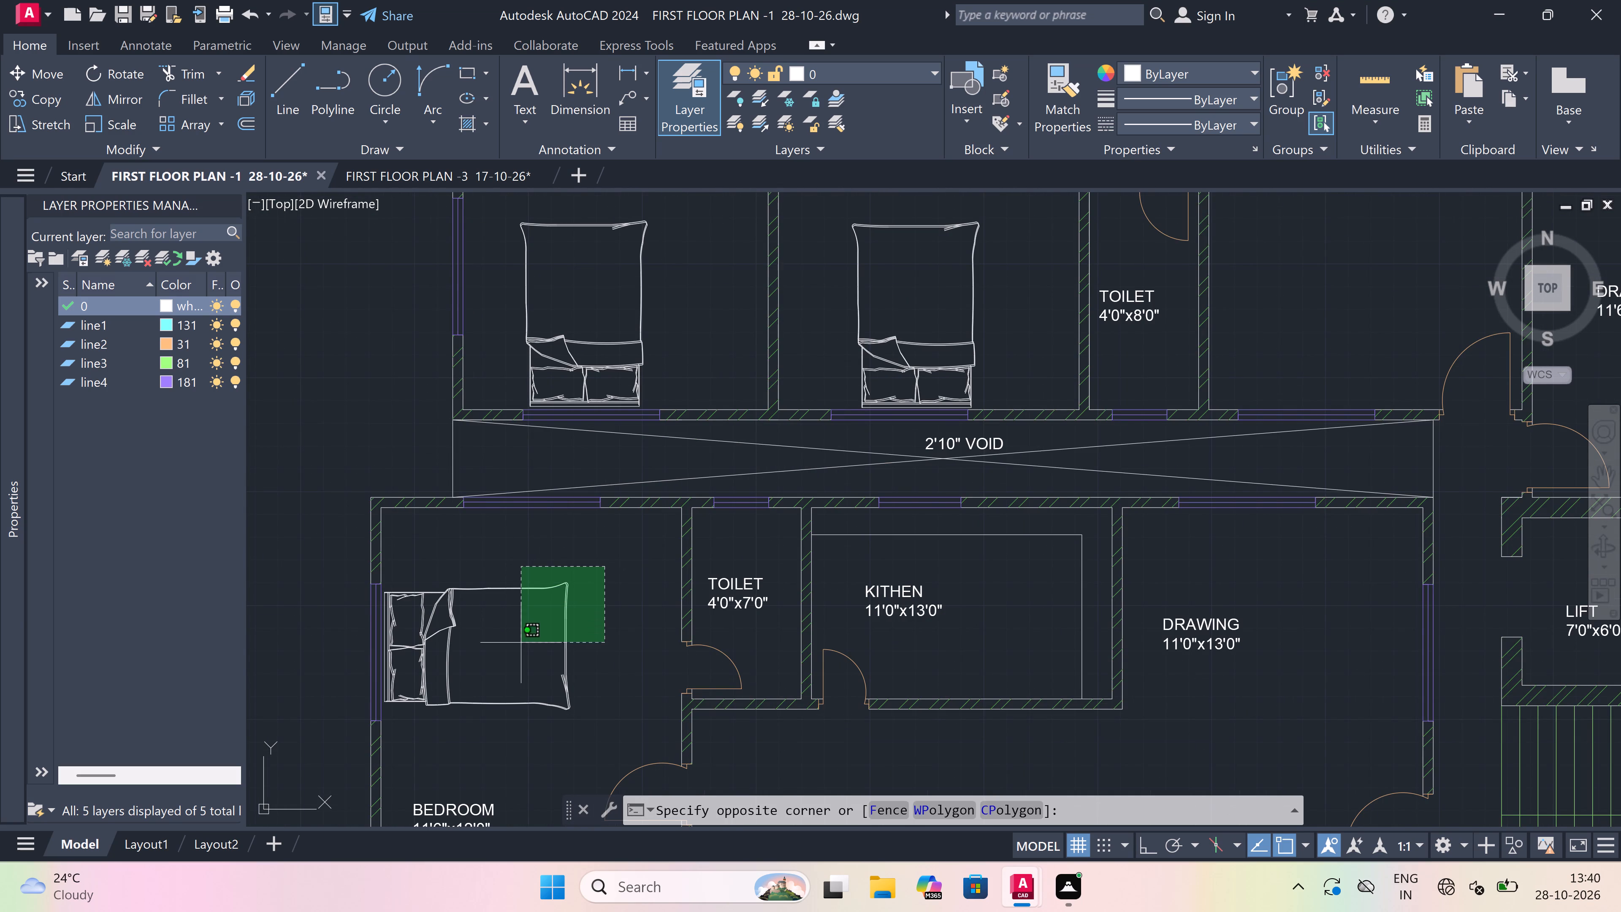
pyautogui.scroll(3, 375, 748)
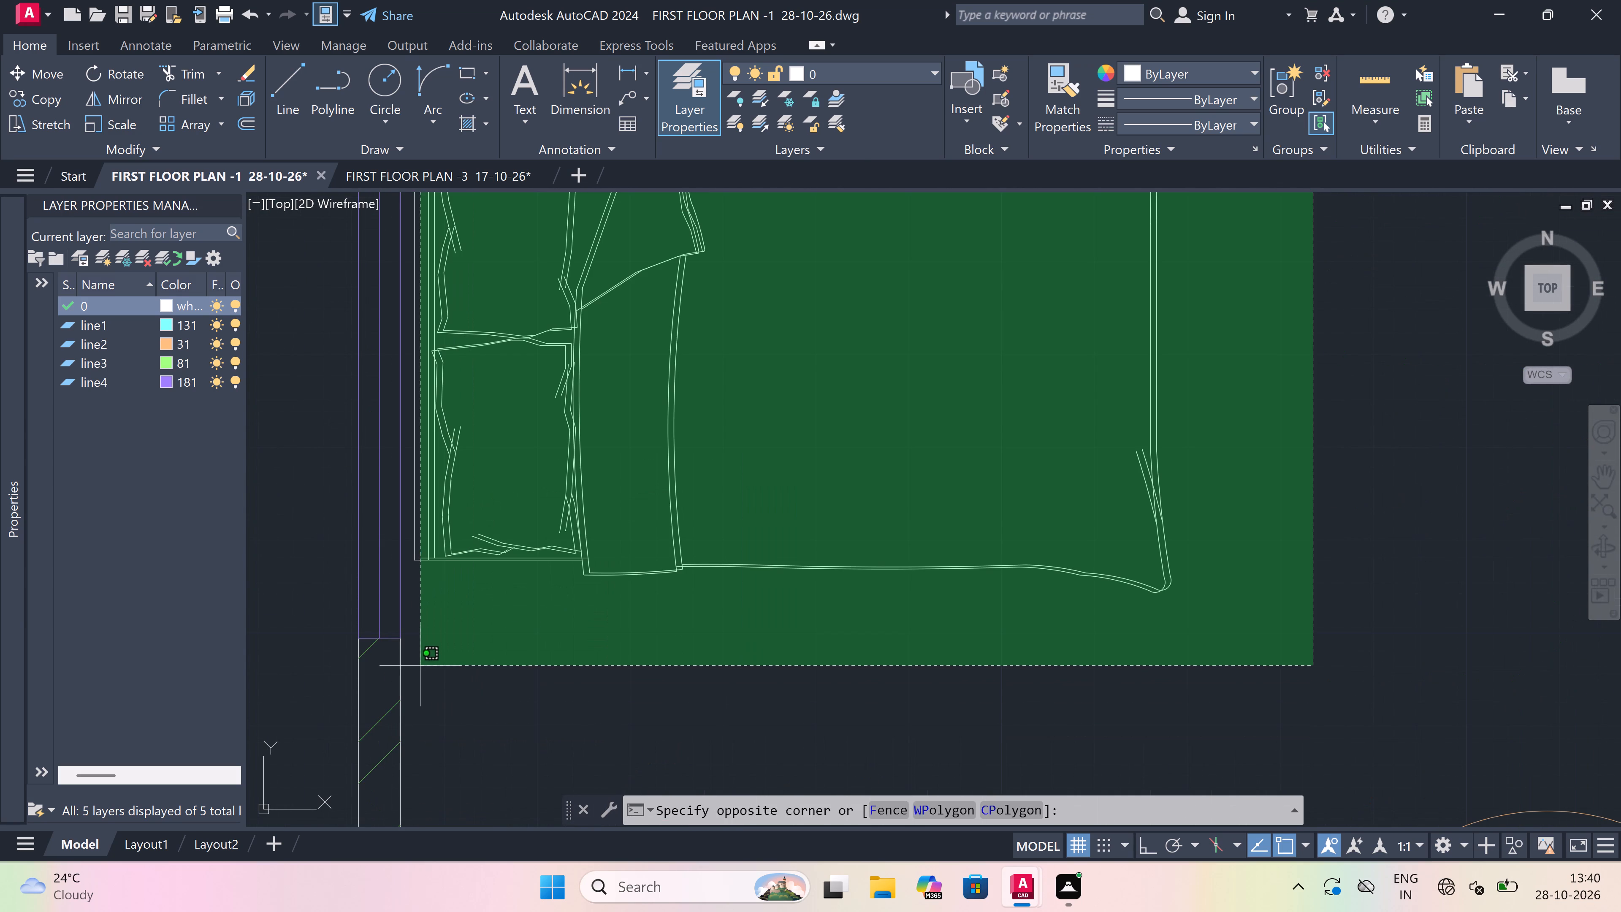
pyautogui.click(410, 646)
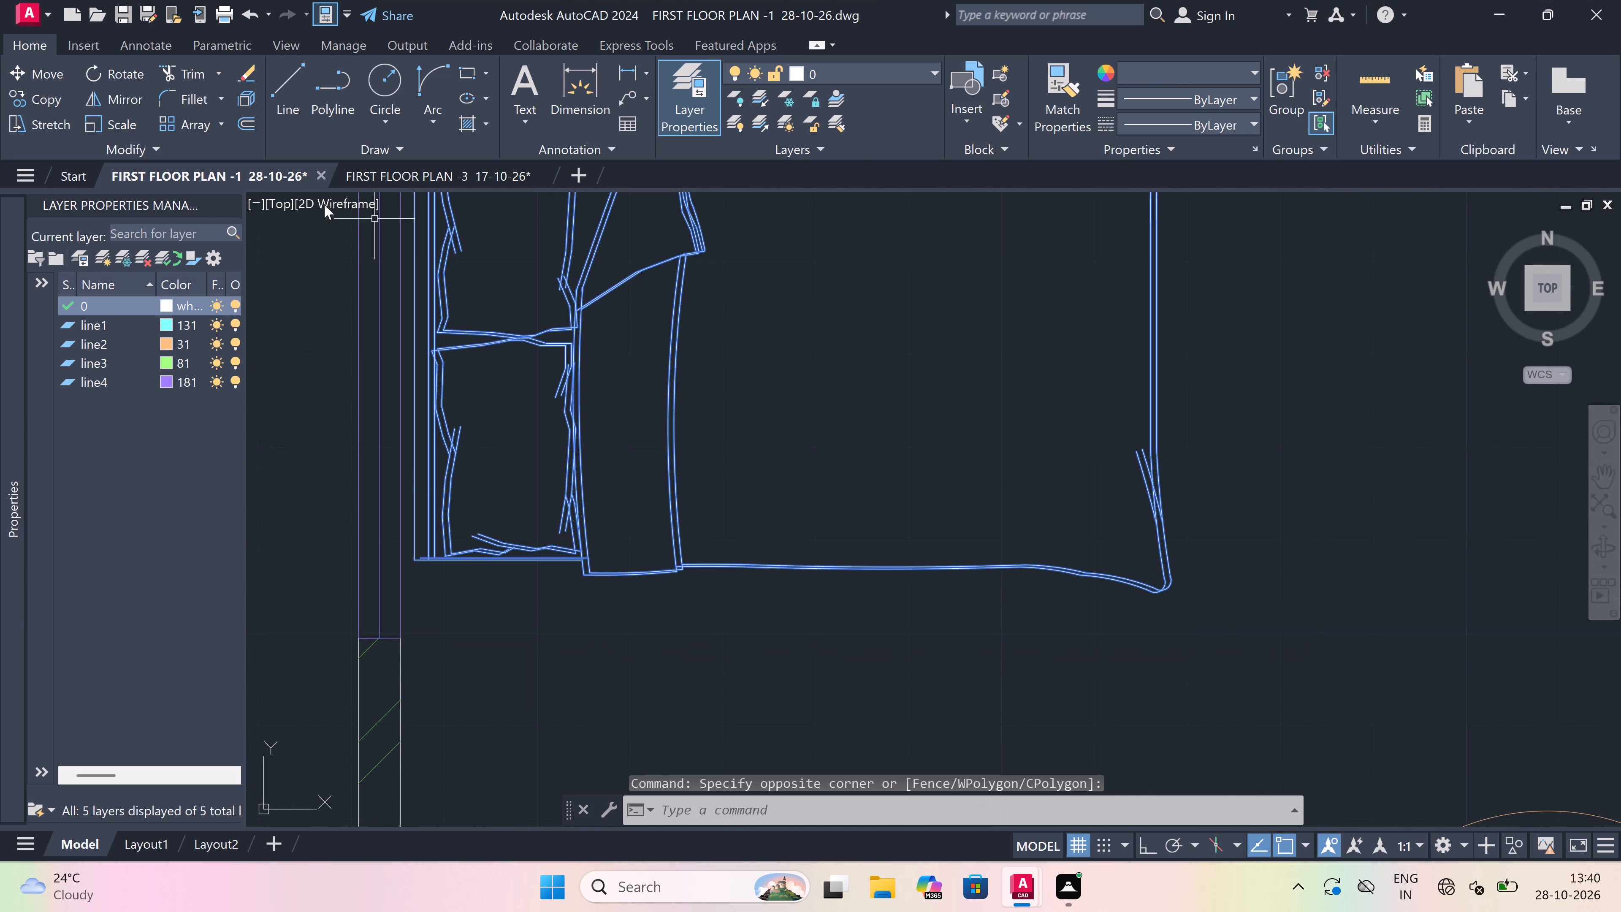
pyautogui.click(40, 93)
pyautogui.scroll(-3, 547, 540)
pyautogui.scroll(2, 556, 510)
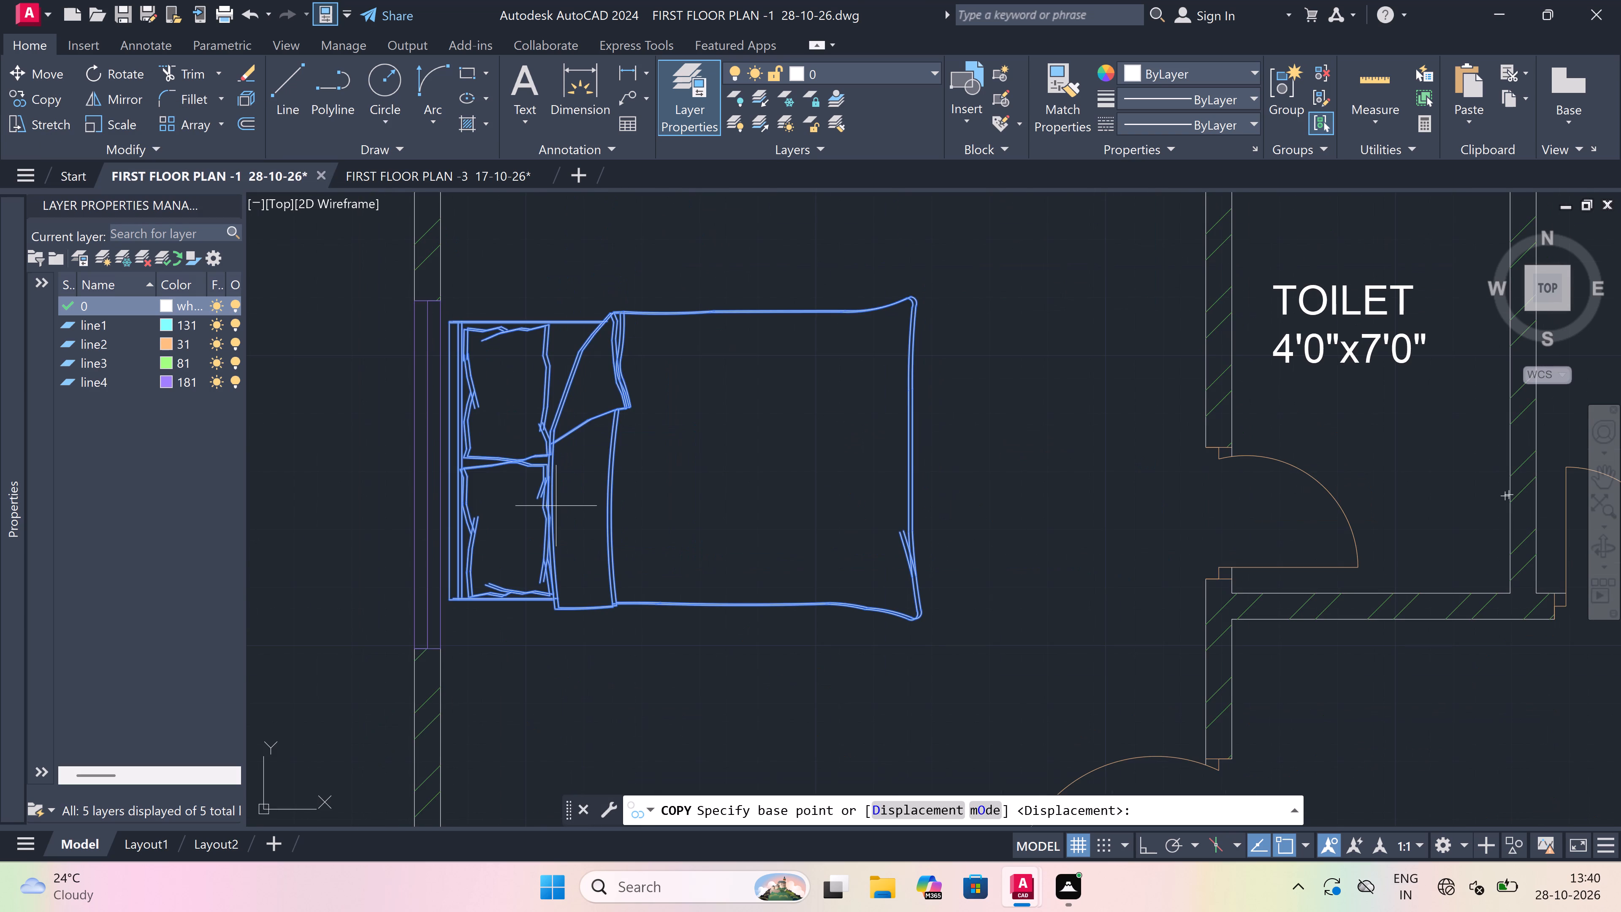
pyautogui.click(454, 439)
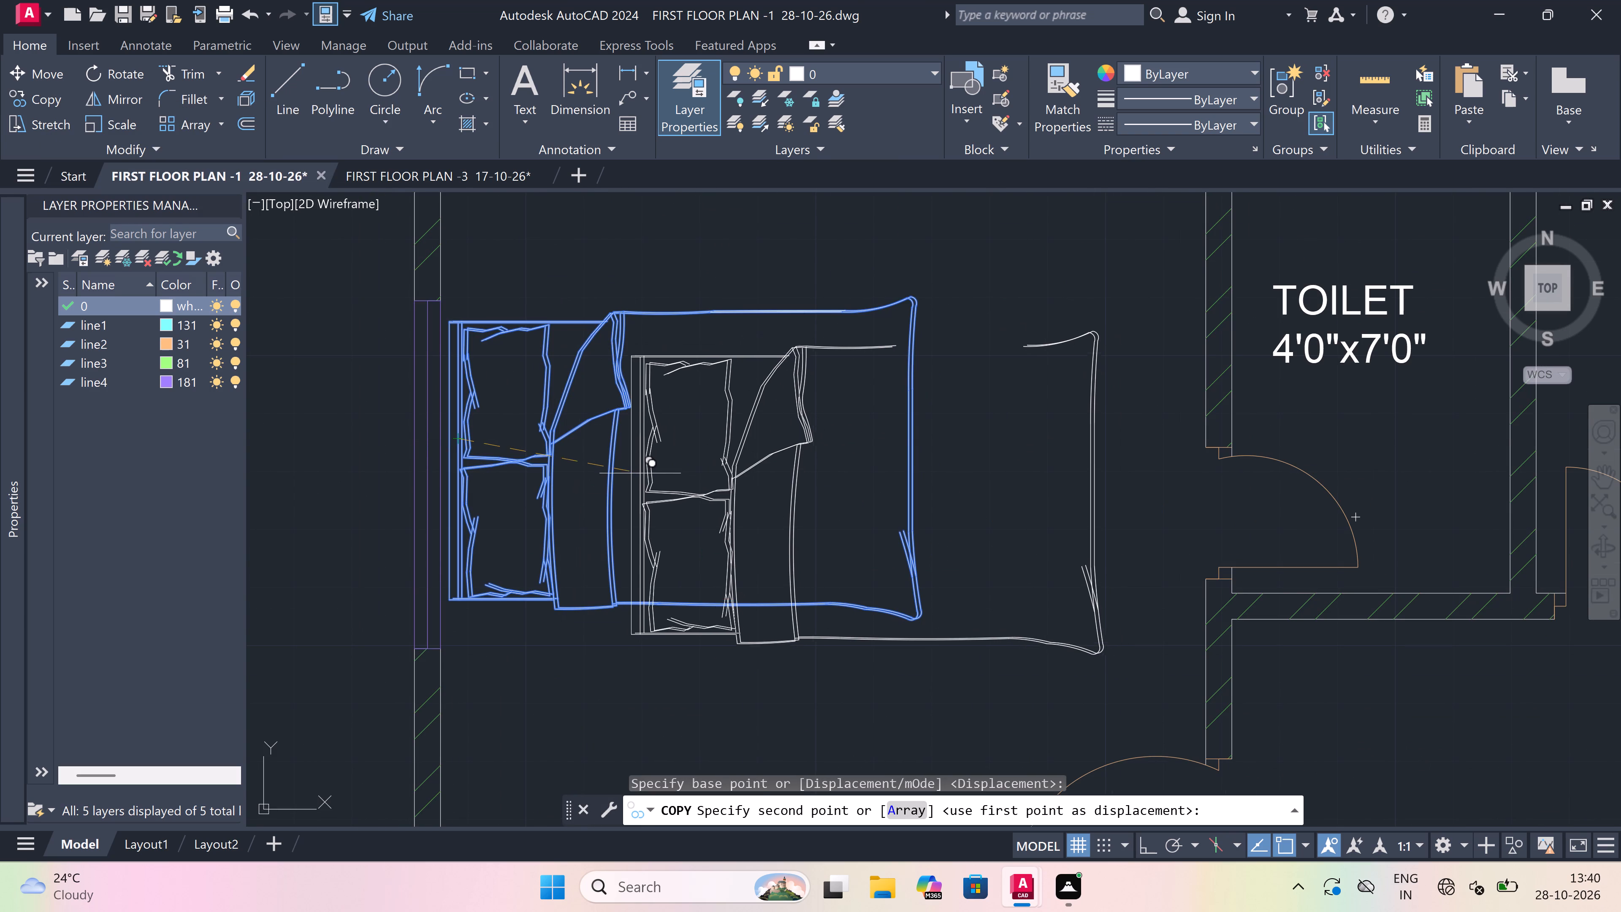
pyautogui.scroll(-8, 569, 410)
pyautogui.scroll(2, 585, 572)
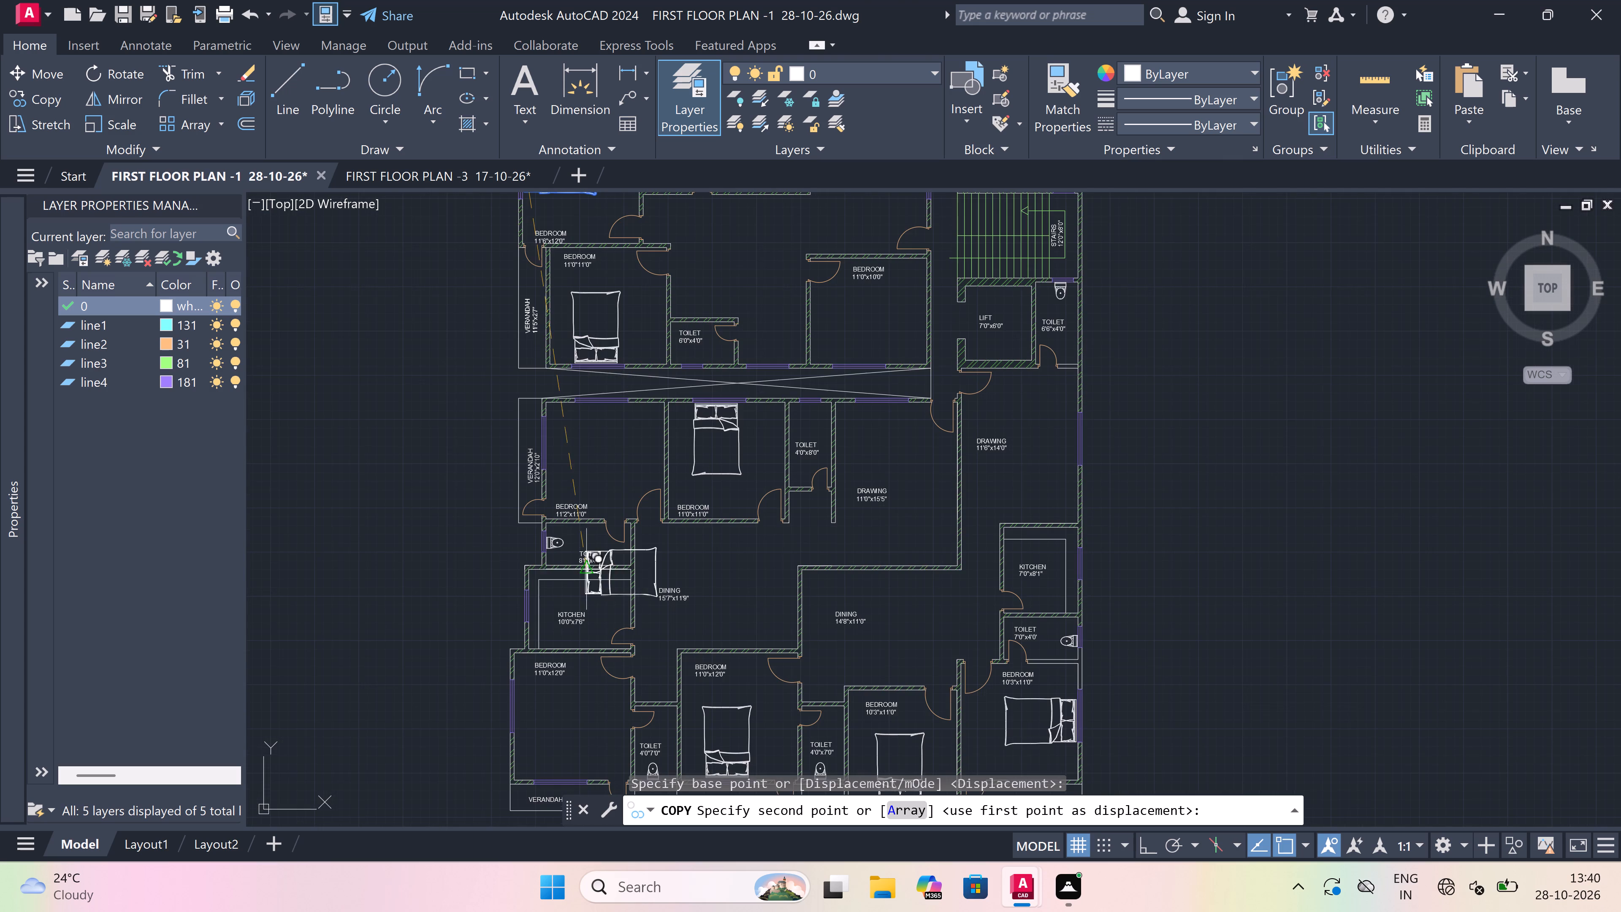
pyautogui.scroll(3, 548, 413)
pyautogui.scroll(1, 549, 594)
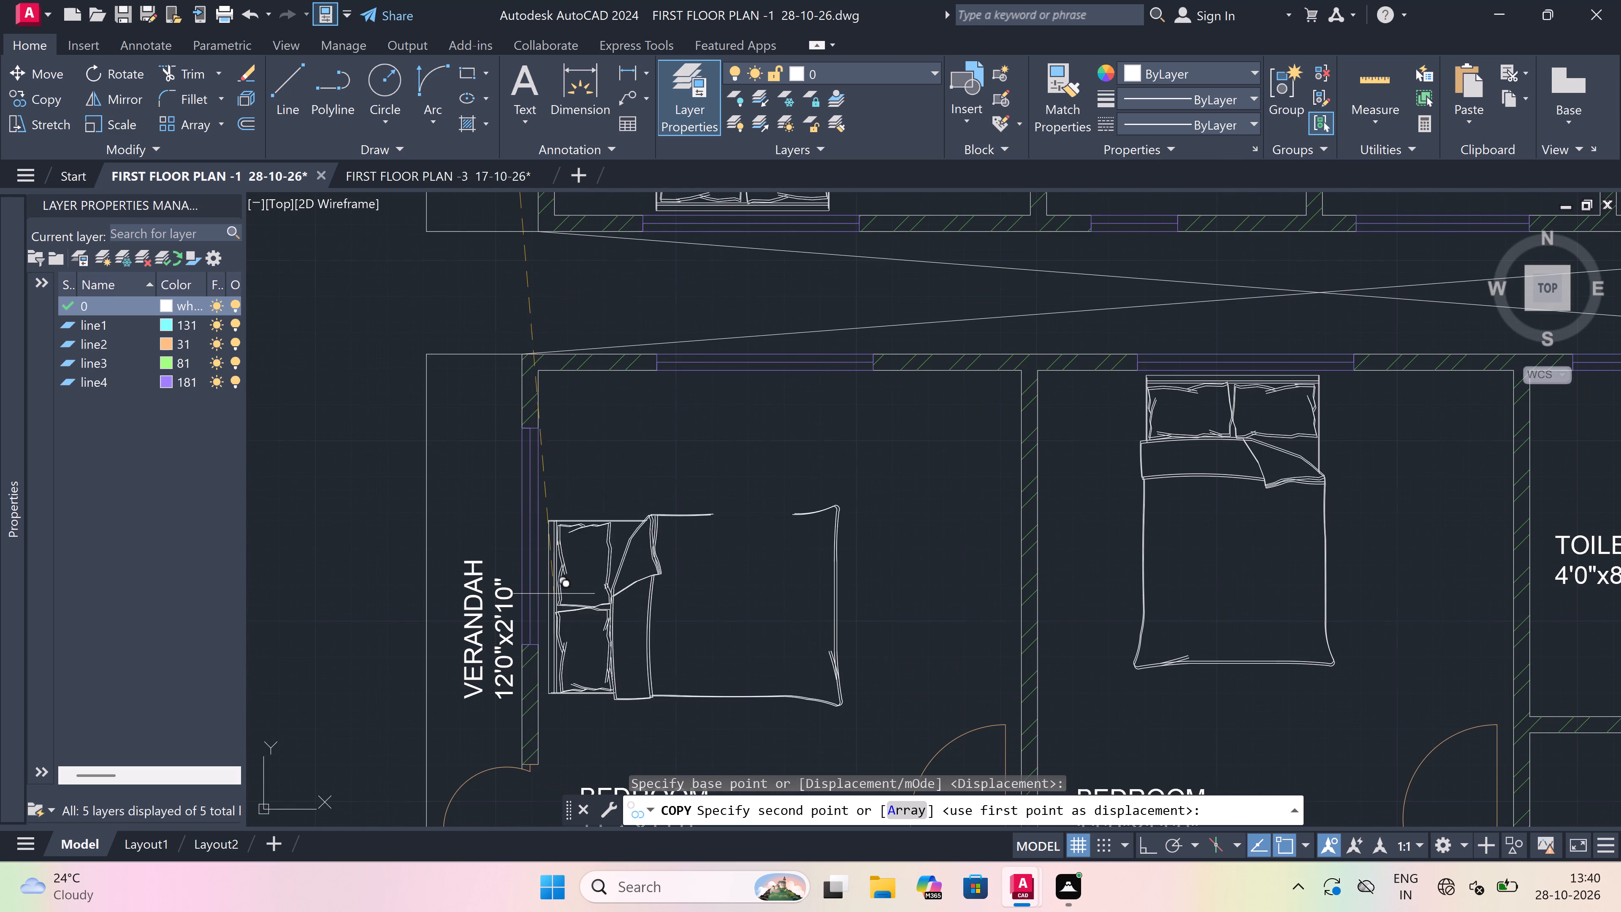
pyautogui.scroll(2, 559, 562)
pyautogui.click(538, 529)
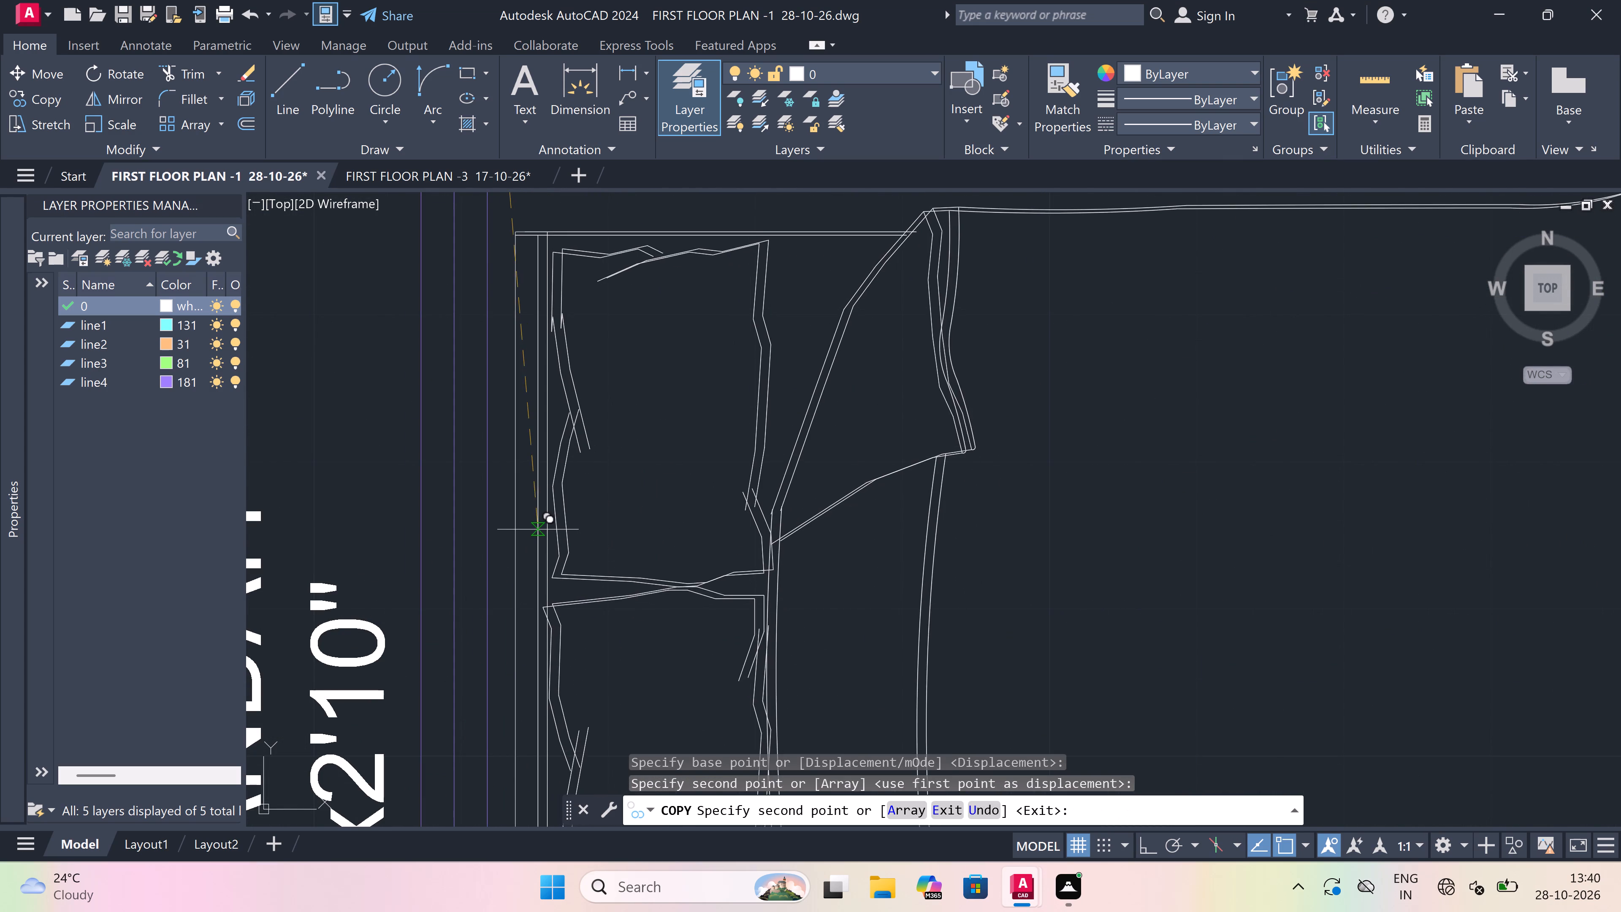
# Copy the west-facing bed into the southwest corner BEDROOM 11'0"x12'0" below KITCHEN 10'0"x7'6", headboard against its west window wall.
pyautogui.scroll(-9, 538, 529)
pyautogui.scroll(3, 546, 576)
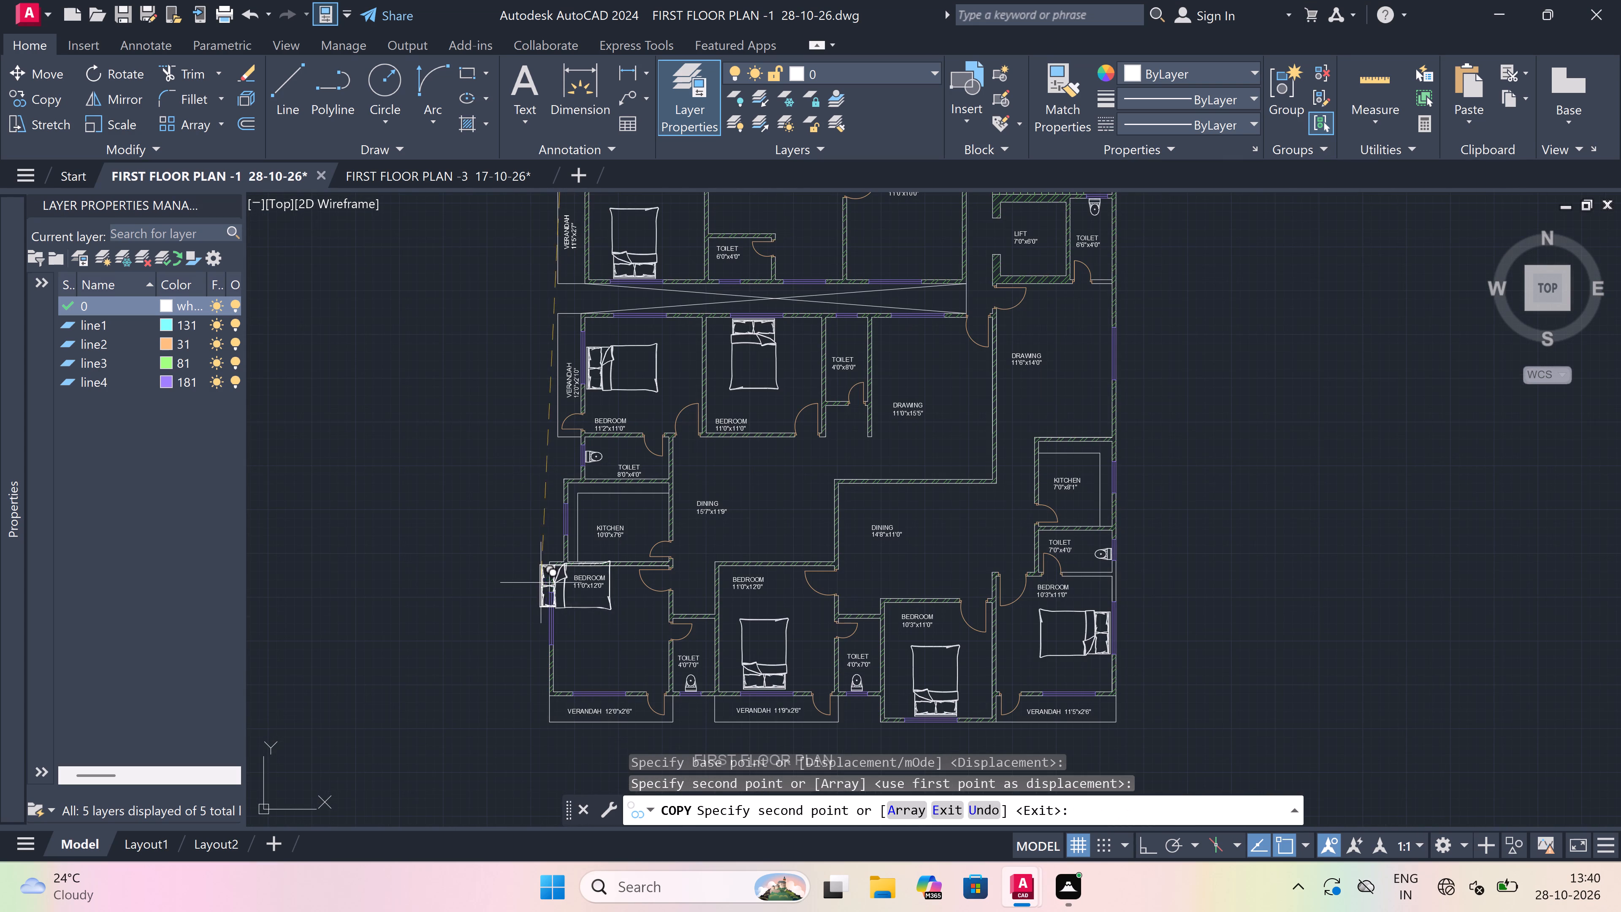
pyautogui.scroll(4, 559, 651)
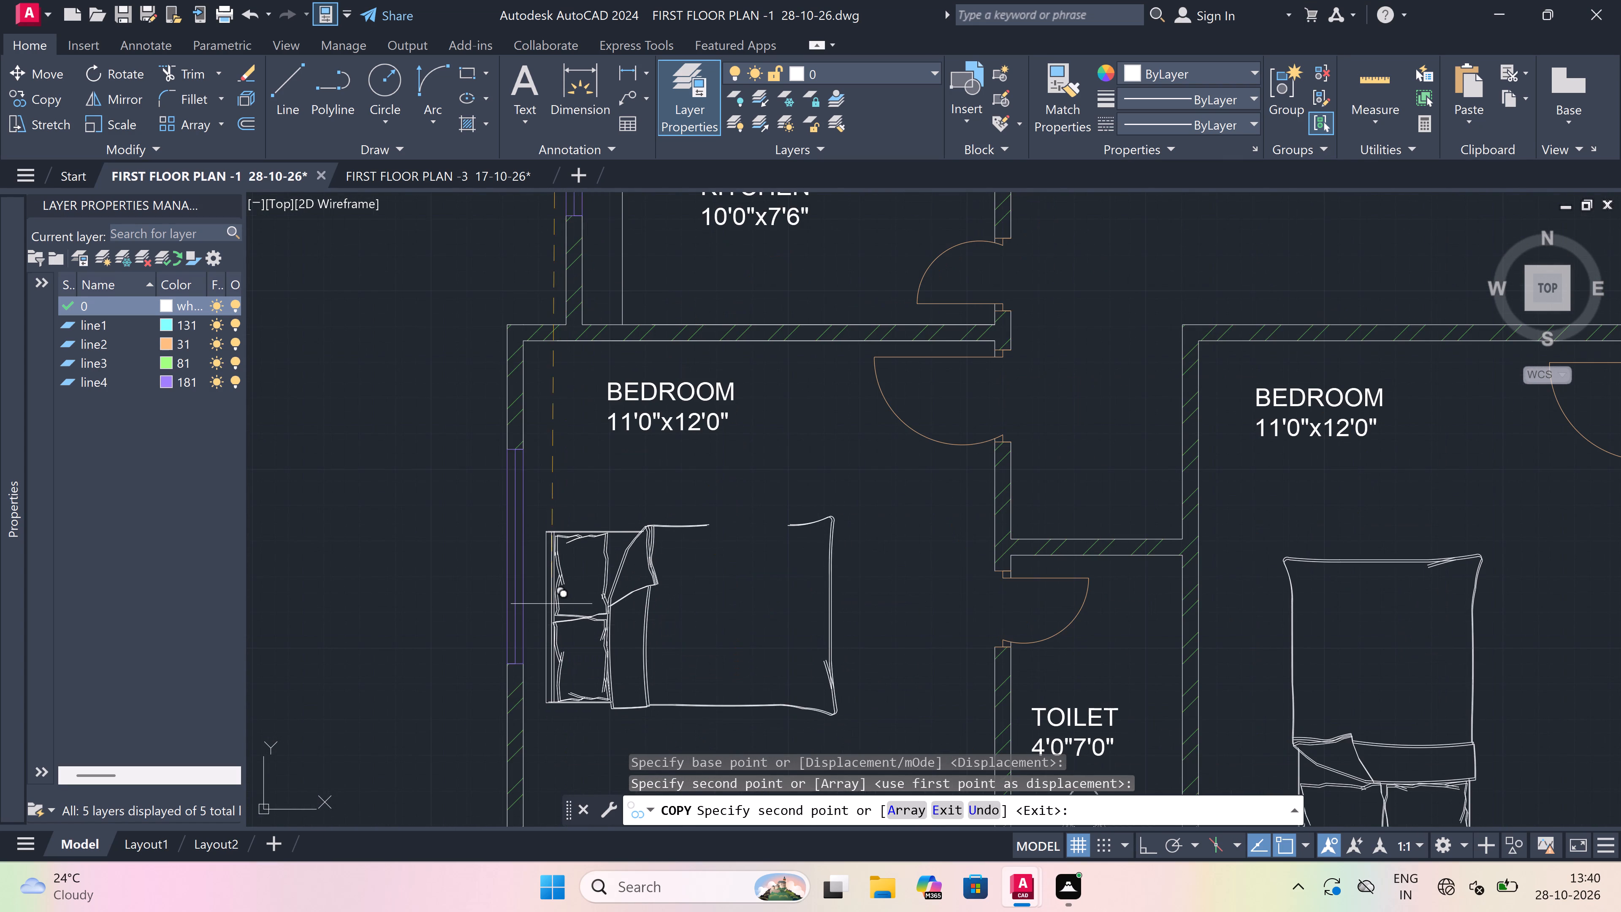
pyautogui.scroll(2, 546, 590)
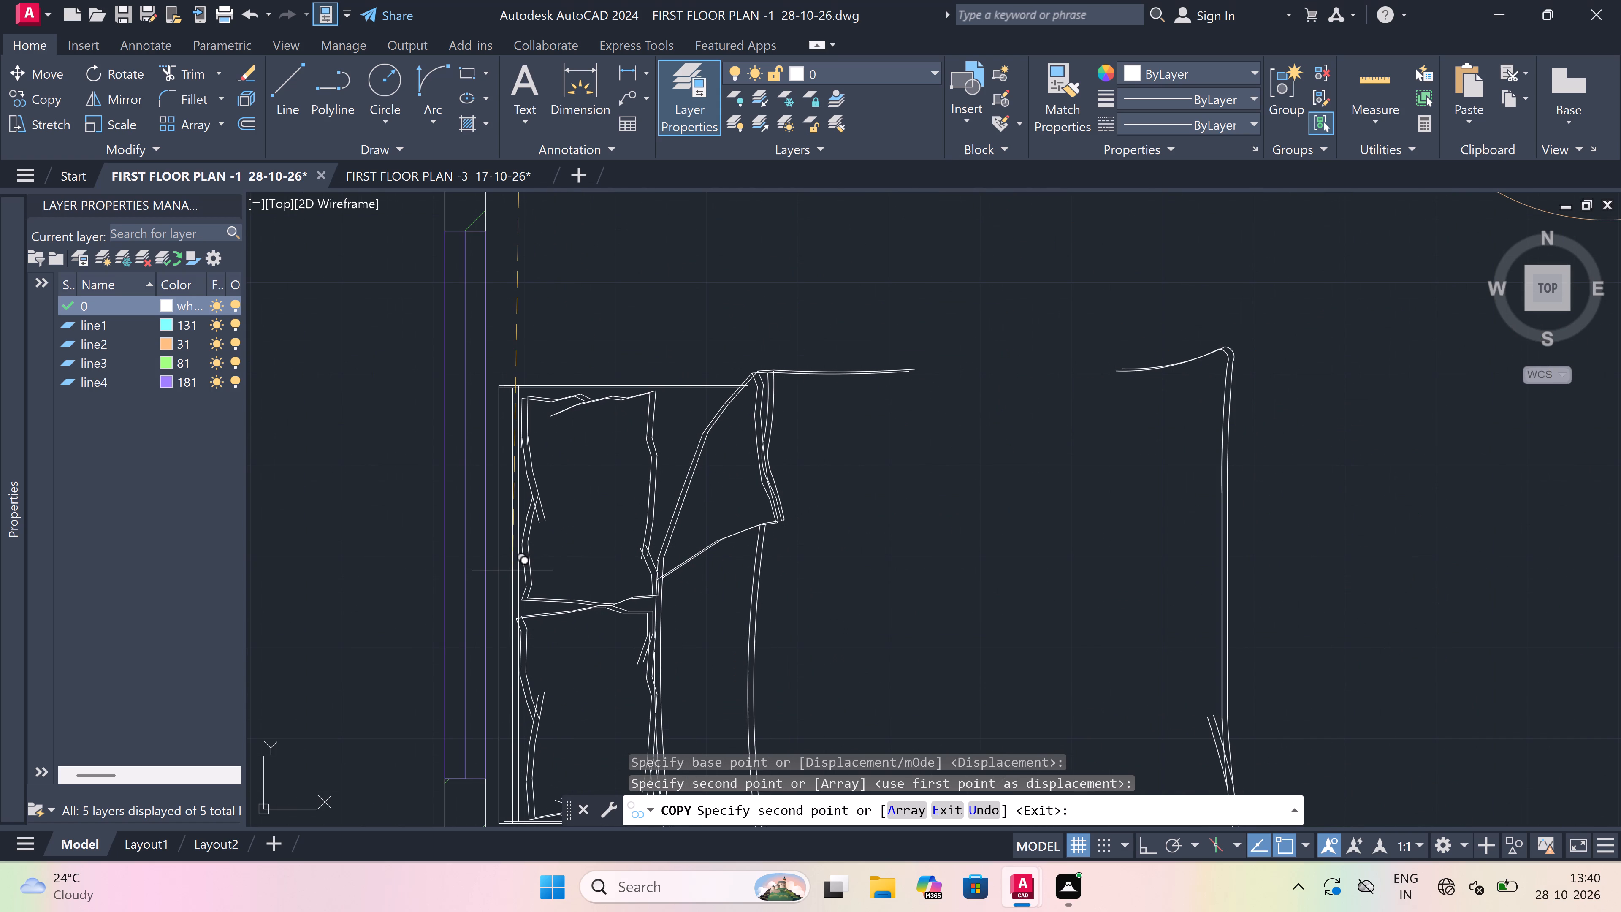
pyautogui.click(516, 570)
pyautogui.scroll(-6, 517, 570)
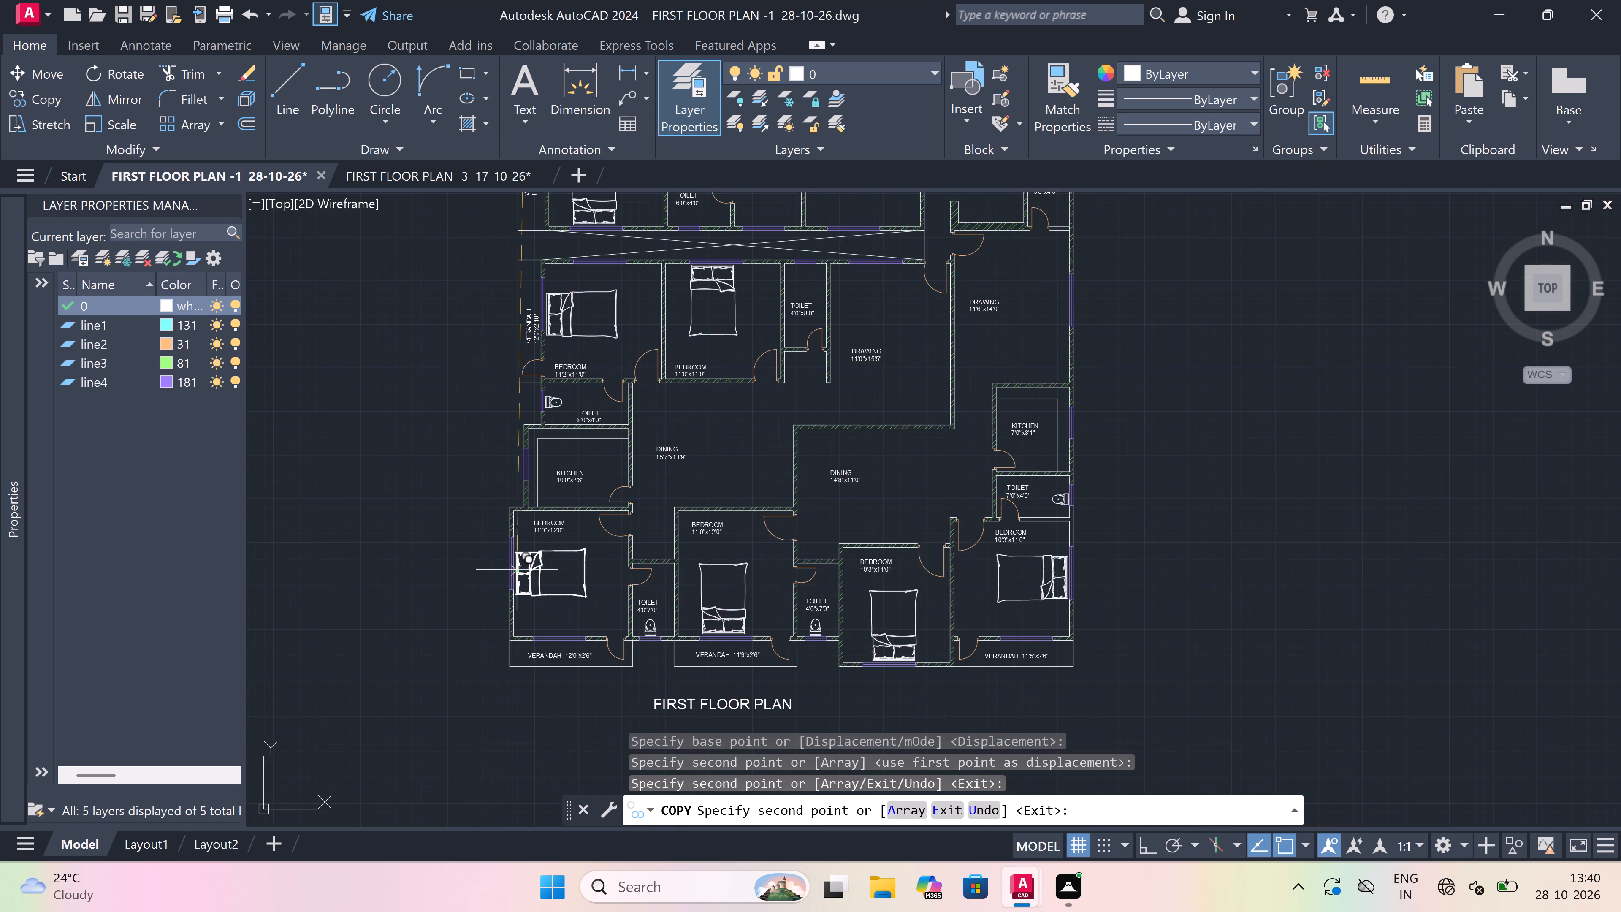
pyautogui.scroll(-3, 517, 570)
pyautogui.press('Escape')
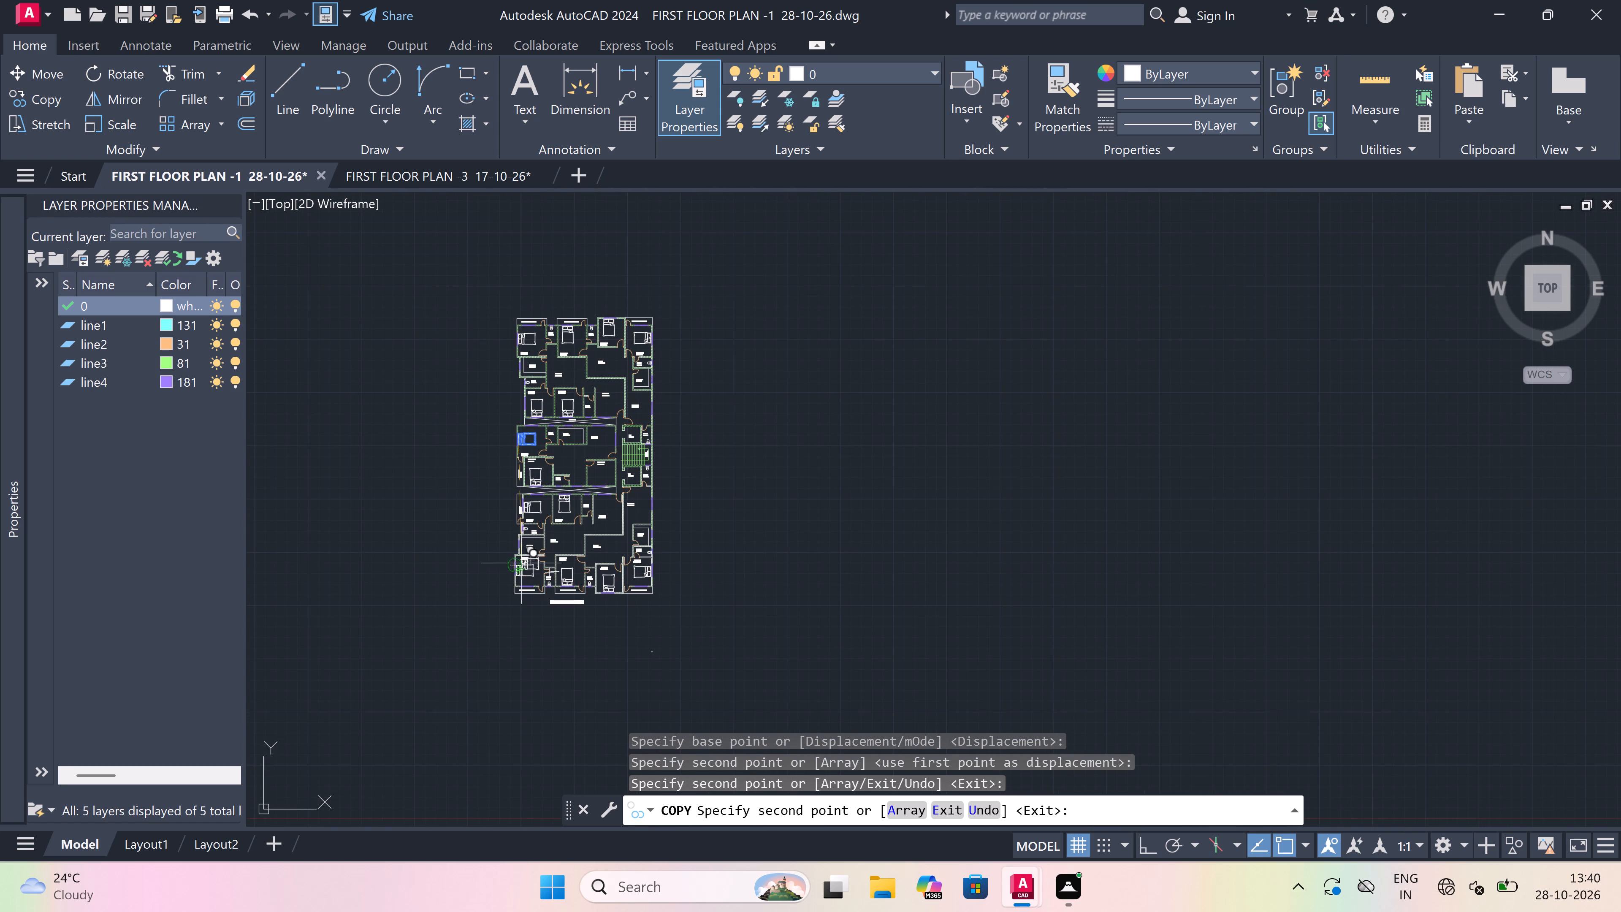
# Switch to the FIRST FLOOR PLAN -3 drawing and copy the six-chair dining set beside KITCHEN 6'6"x6'9" to the clipboard.
pyautogui.scroll(3, 537, 547)
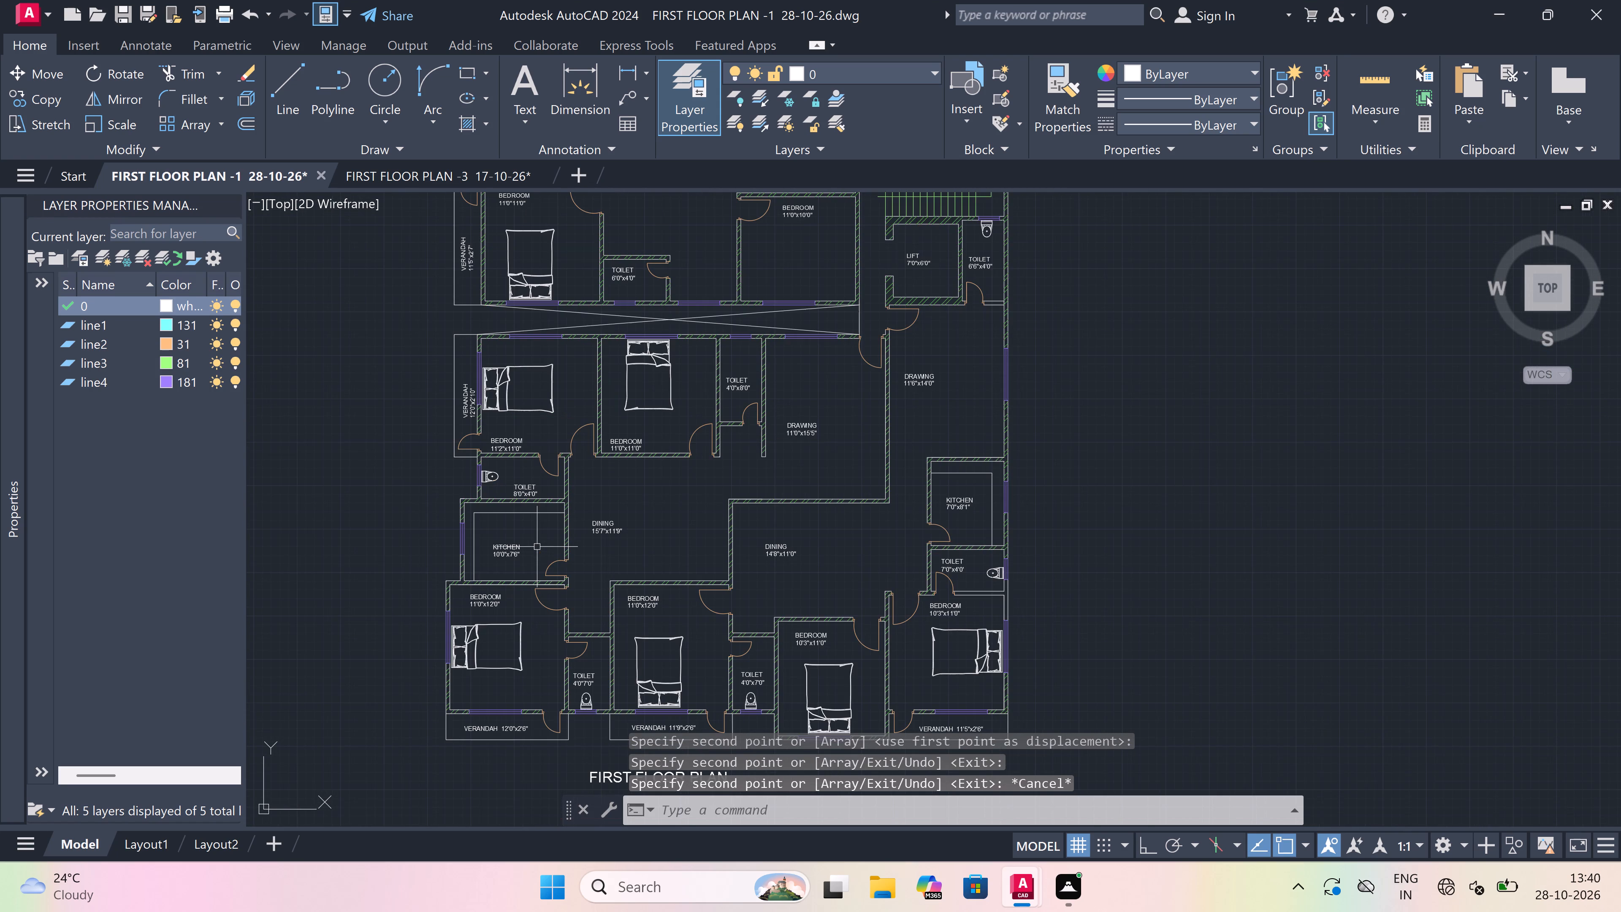
pyautogui.scroll(-1, 537, 547)
pyautogui.scroll(2, 589, 551)
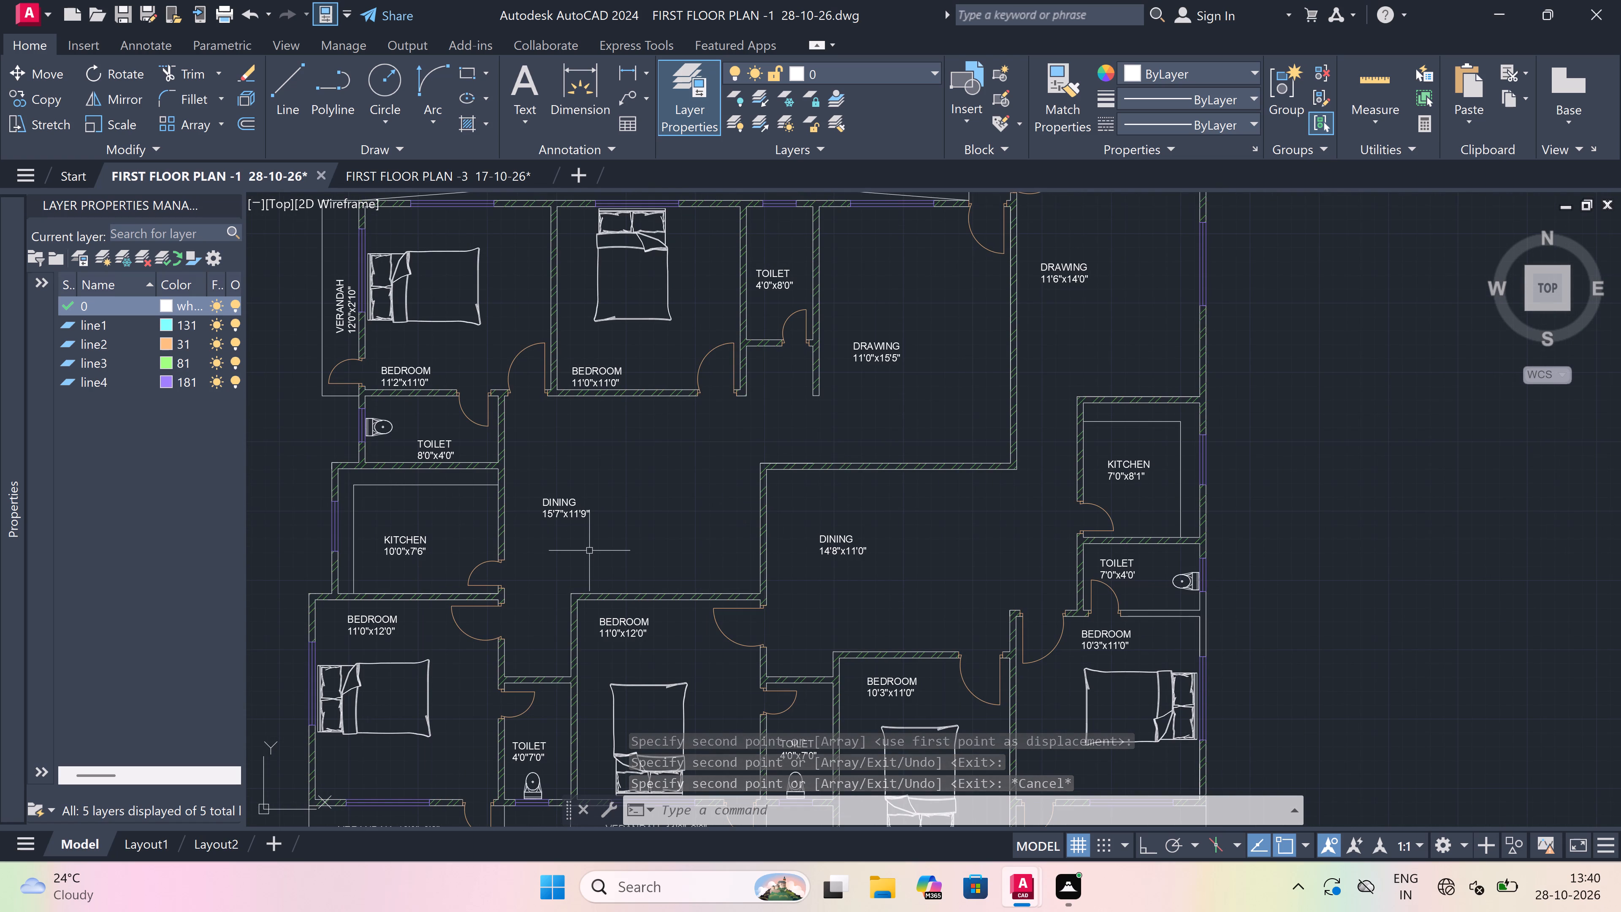
pyautogui.scroll(-2, 556, 569)
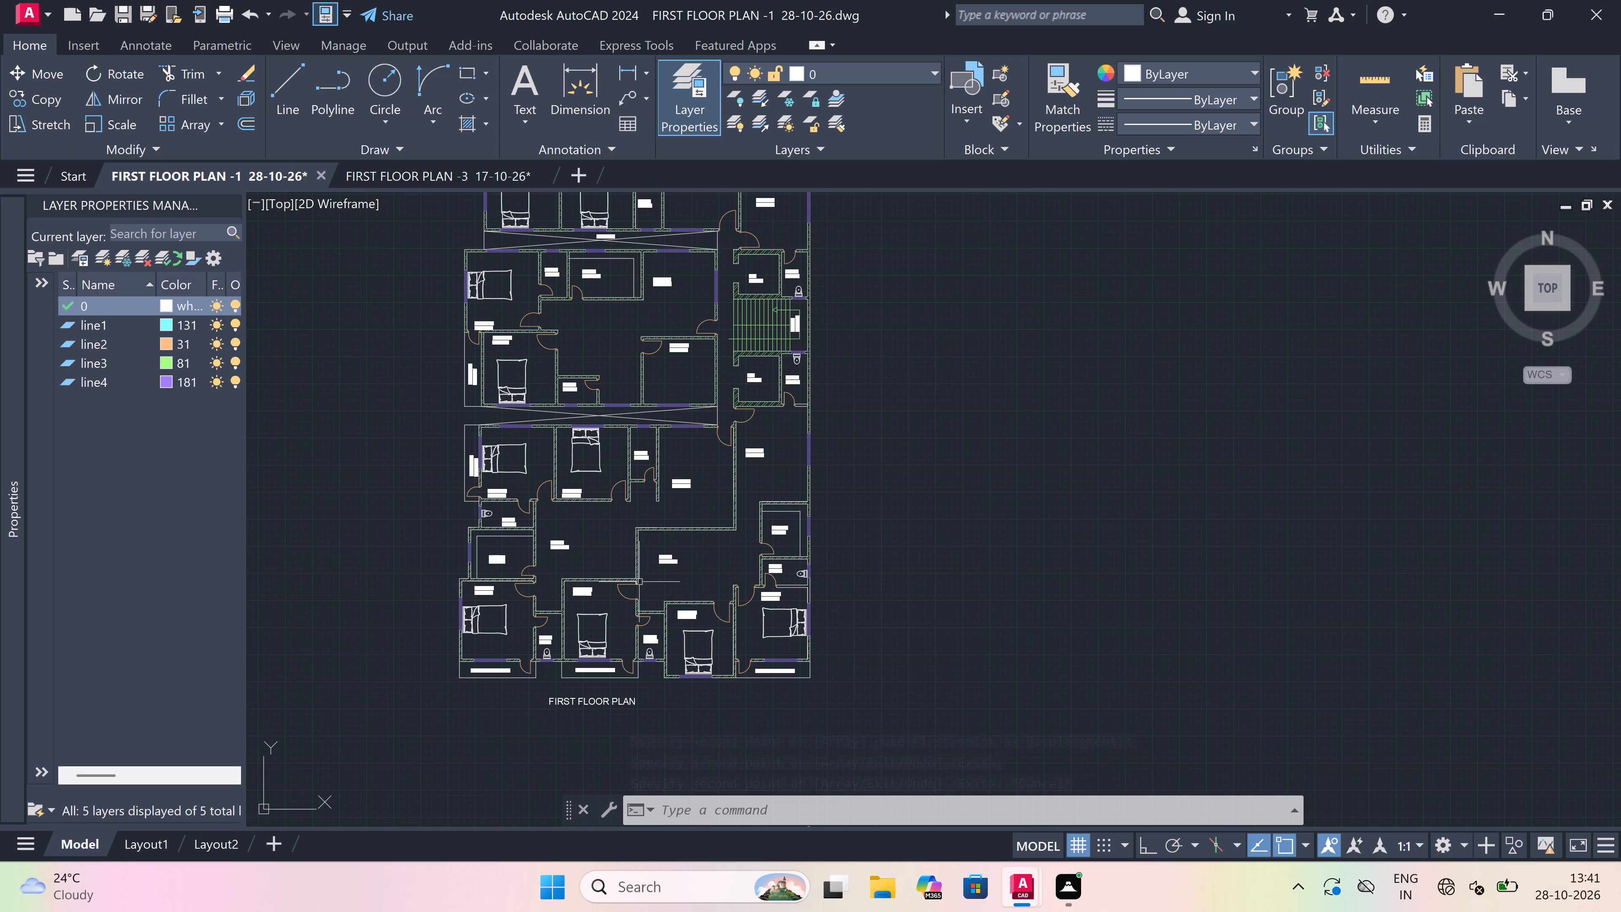
pyautogui.scroll(2, 713, 589)
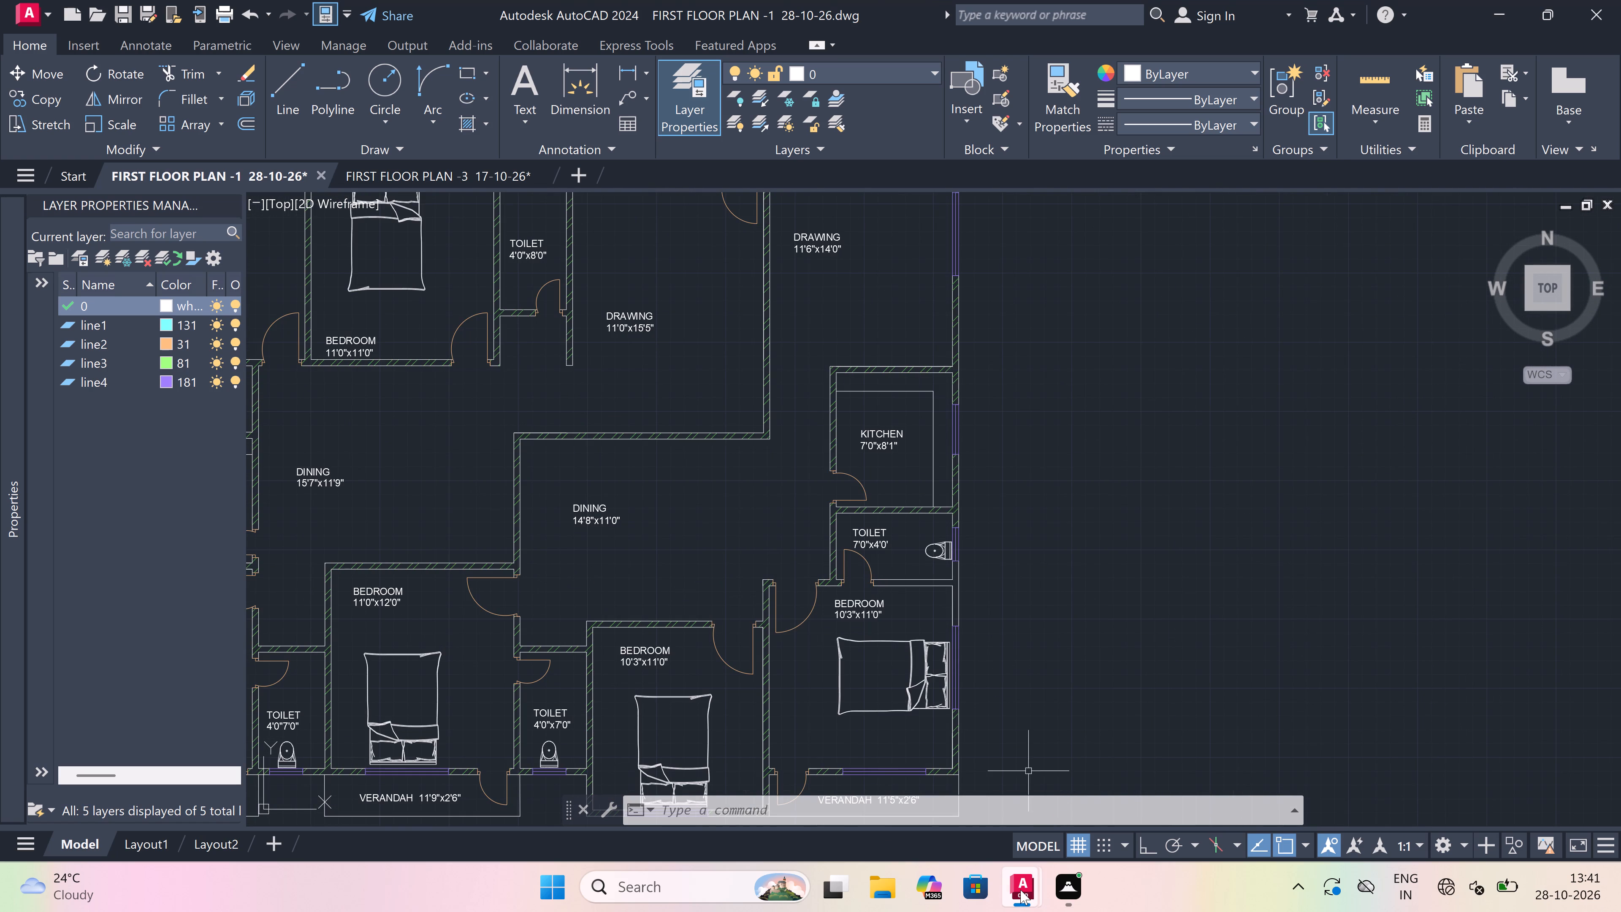
pyautogui.moveTo(1129, 785); pyautogui.dragTo(1117, 781)
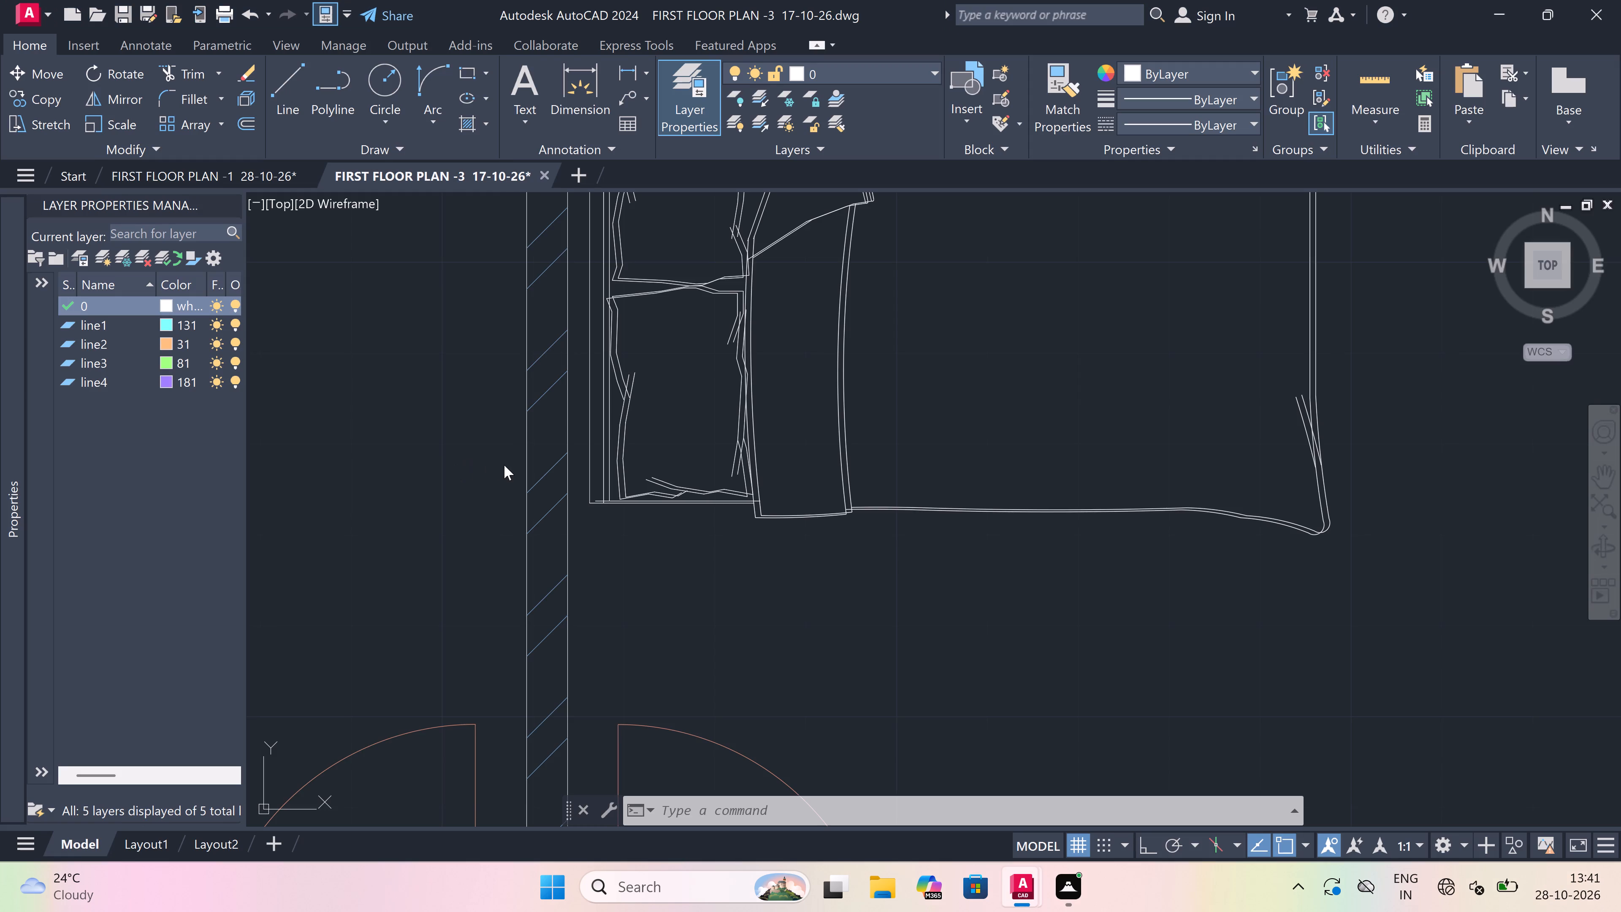
pyautogui.scroll(-1, 544, 475)
pyautogui.scroll(-7, 617, 503)
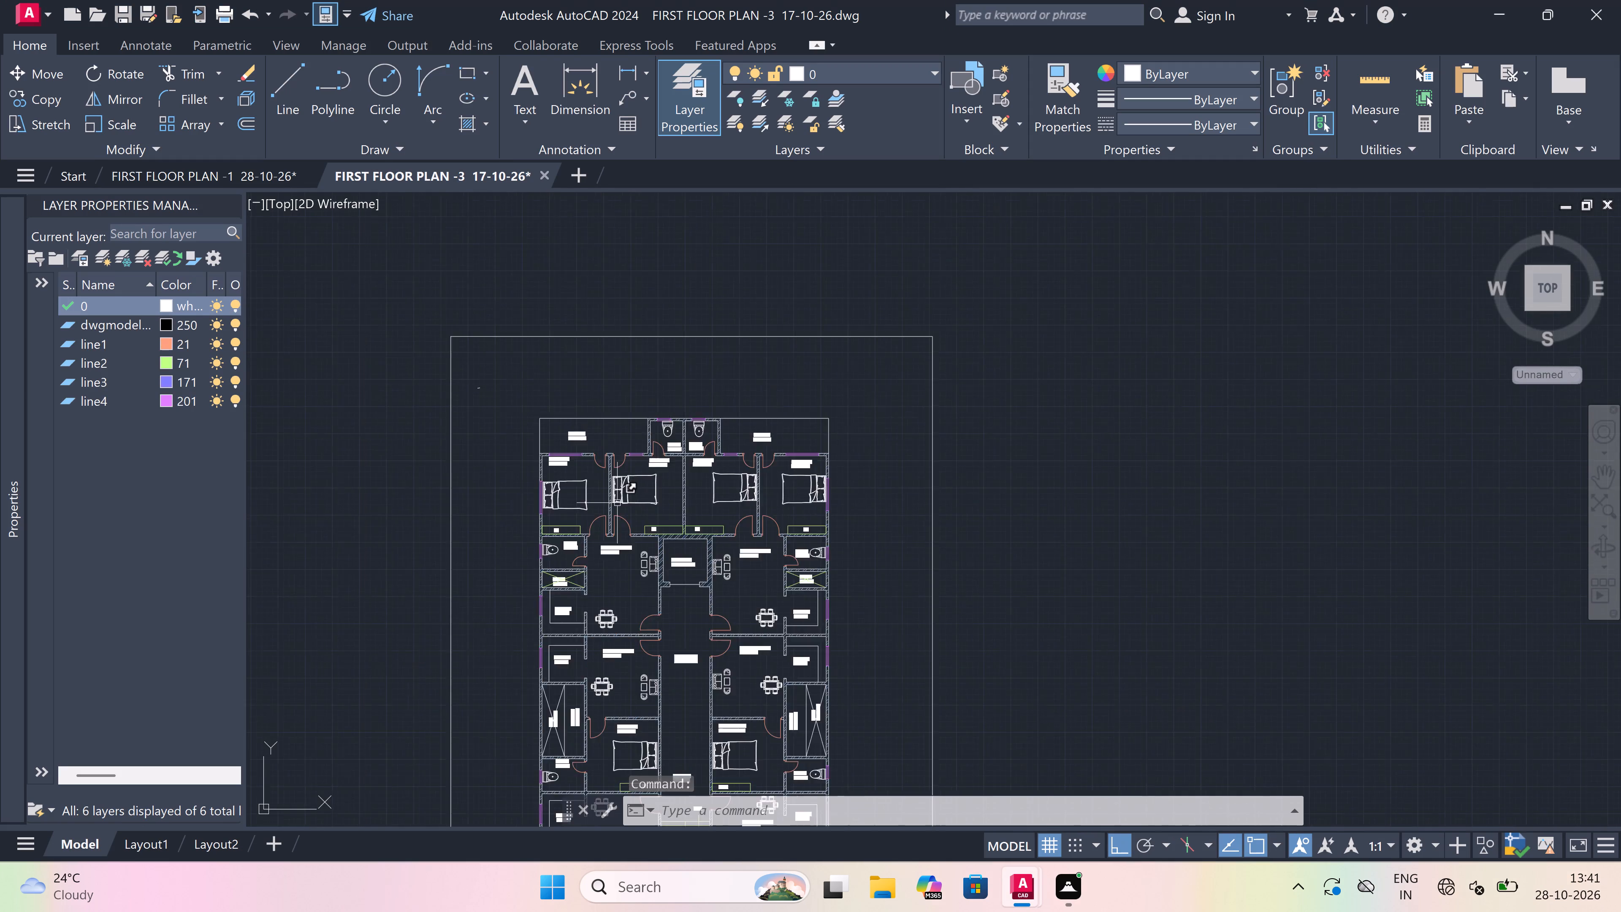
pyautogui.scroll(2, 634, 552)
pyautogui.scroll(4, 546, 535)
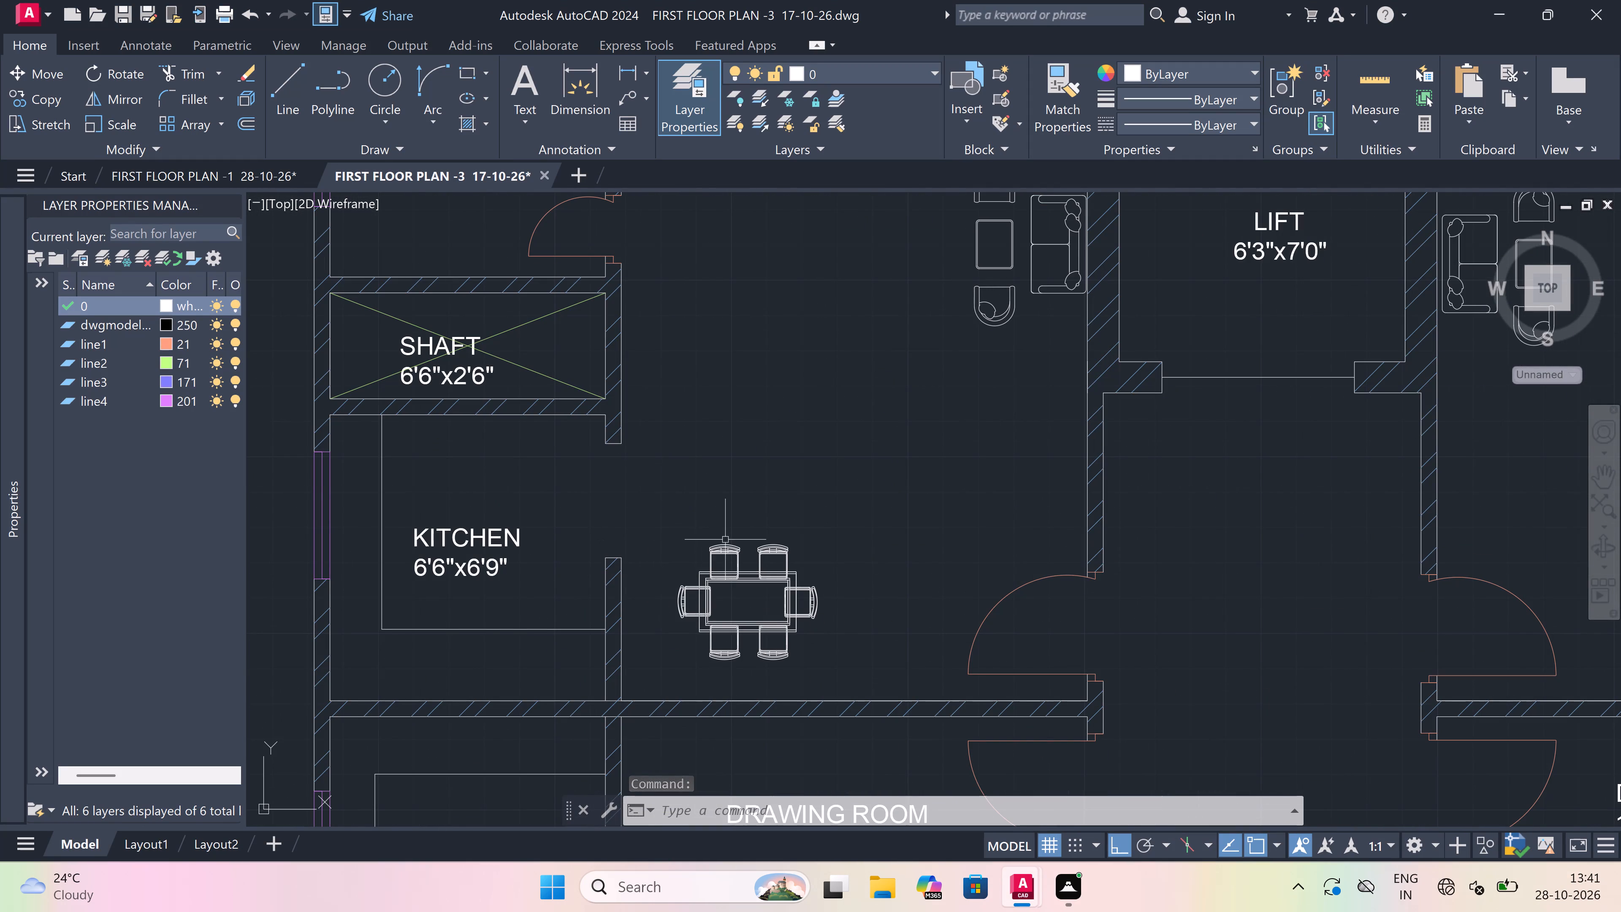
pyautogui.click(835, 532)
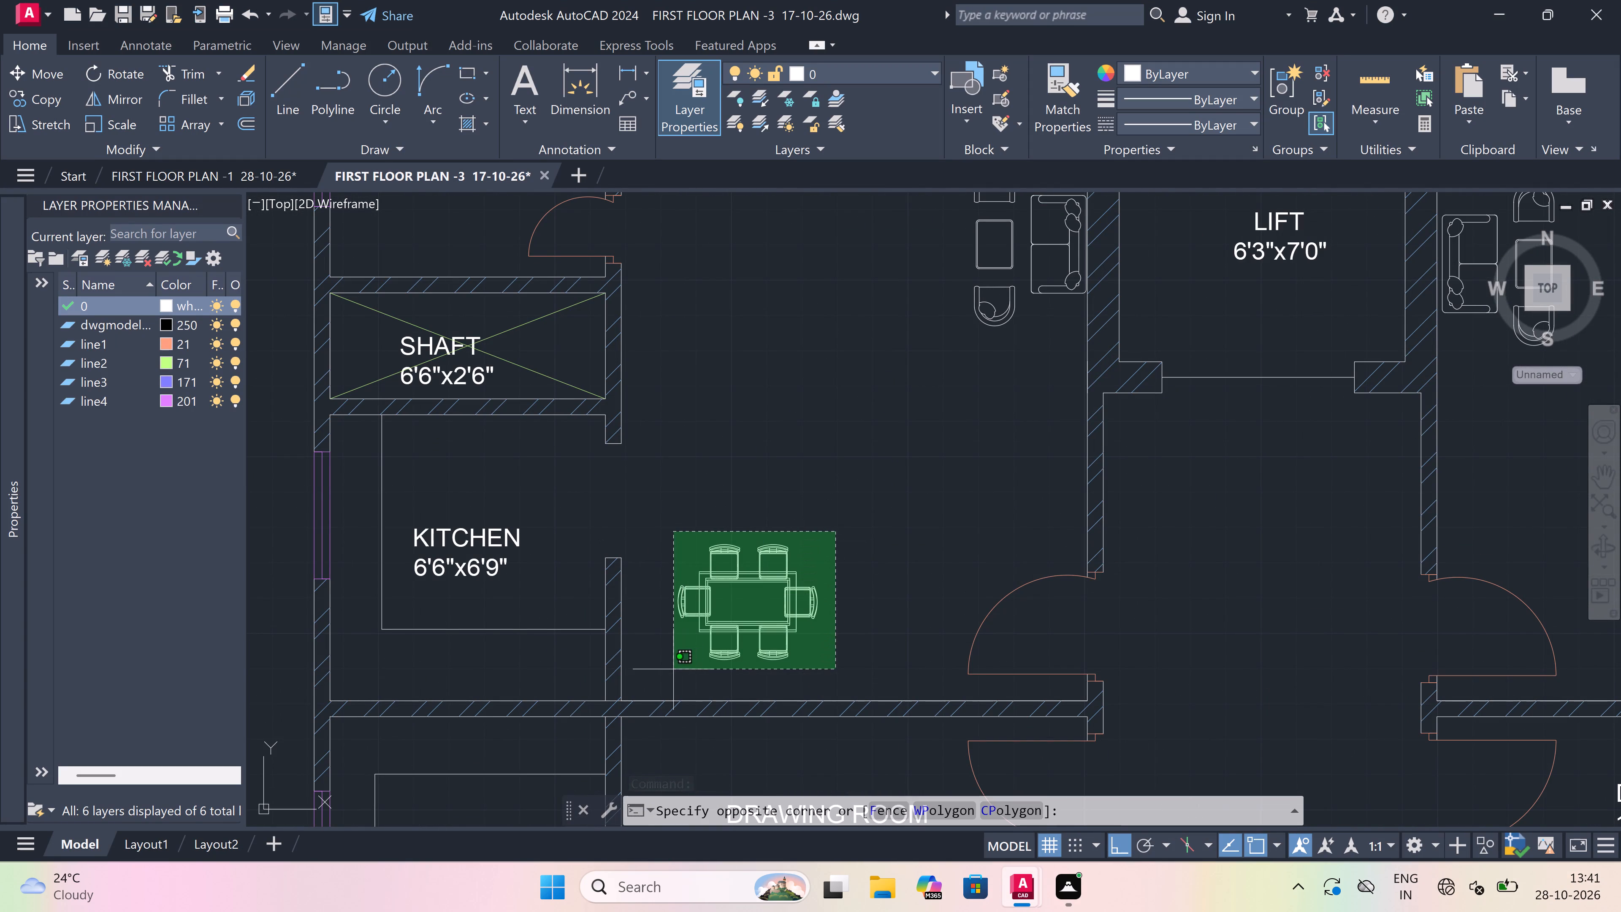
pyautogui.click(673, 669)
pyautogui.hotkey('ctrl', 'c')
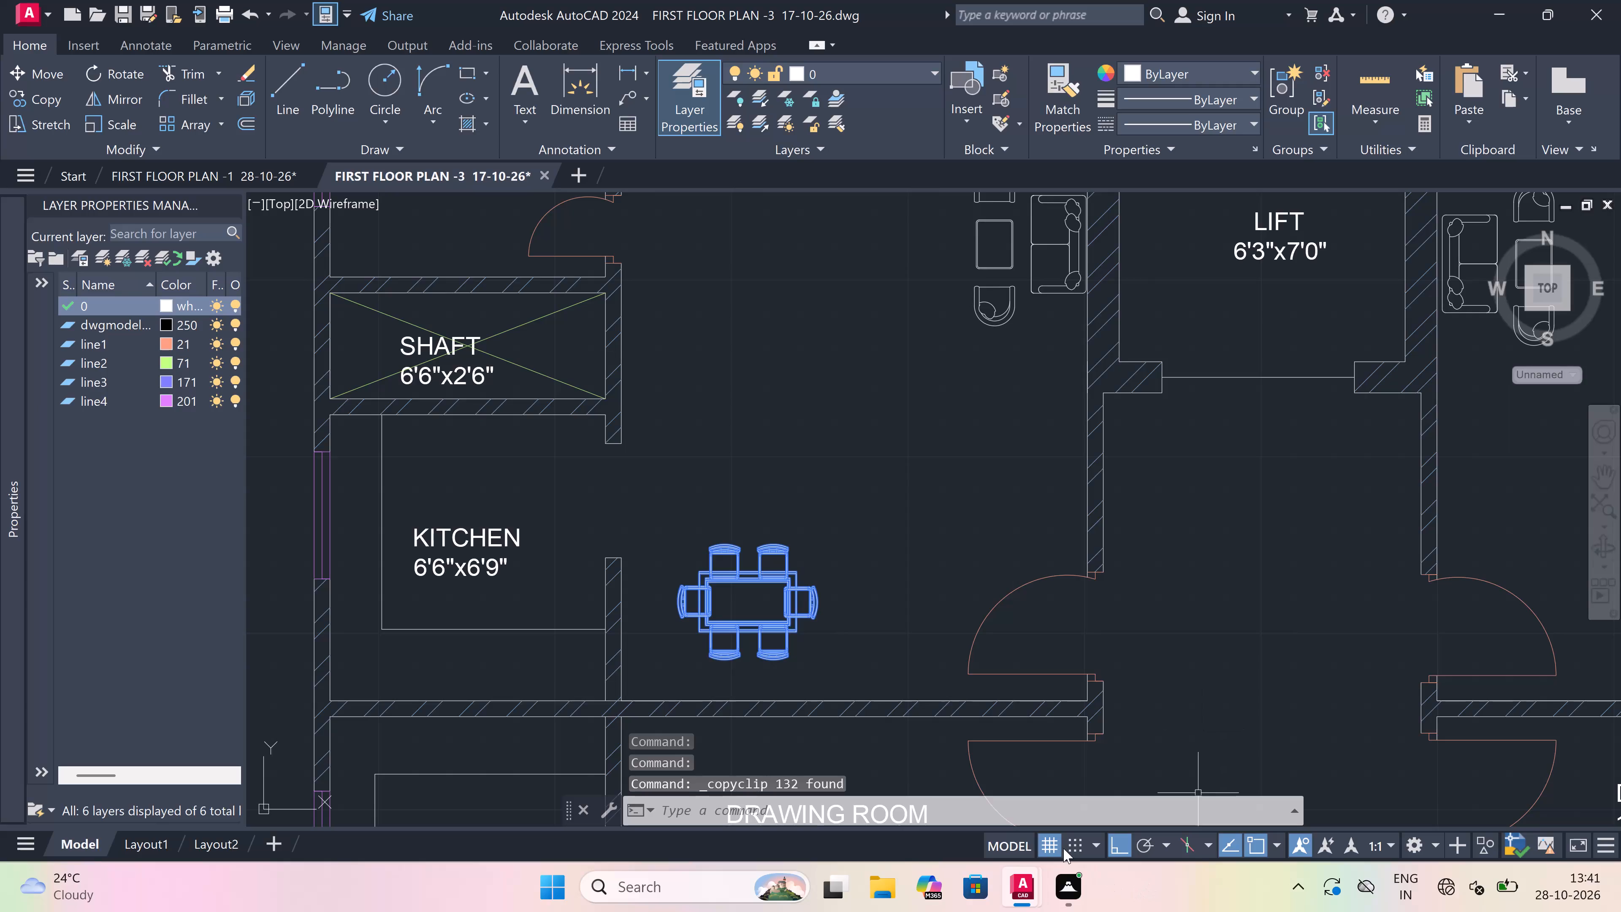
# Return to FIRST FLOOR PLAN -1 and paste the dining set into DINING 14'8"x11'0", just east of the room label.
pyautogui.click(966, 799)
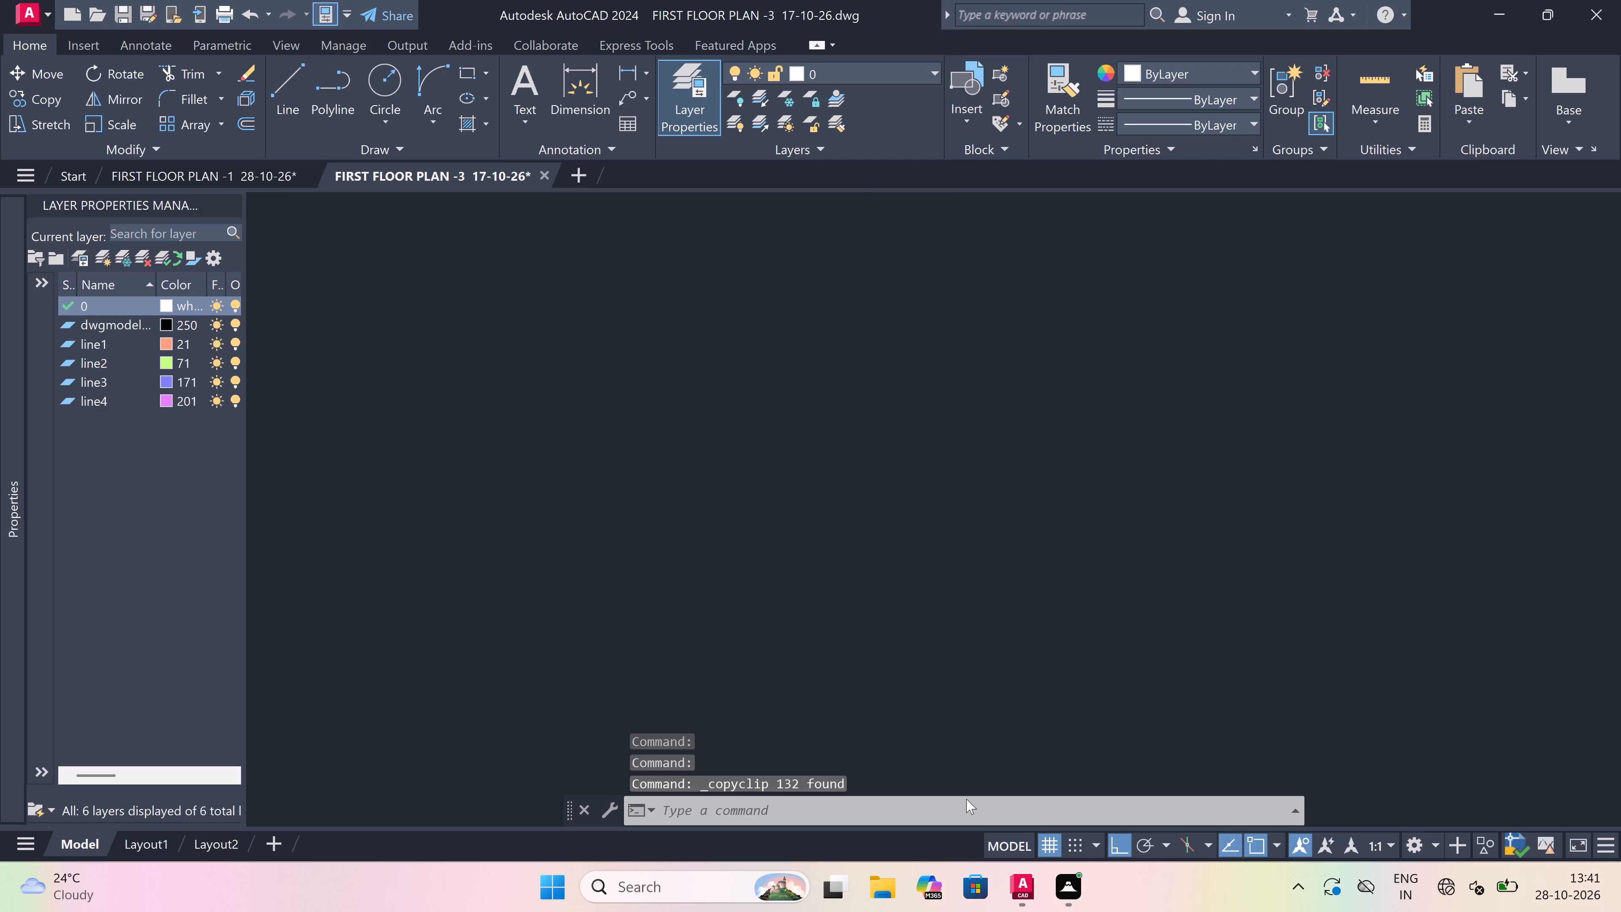
pyautogui.hotkey('ctrl', 'v')
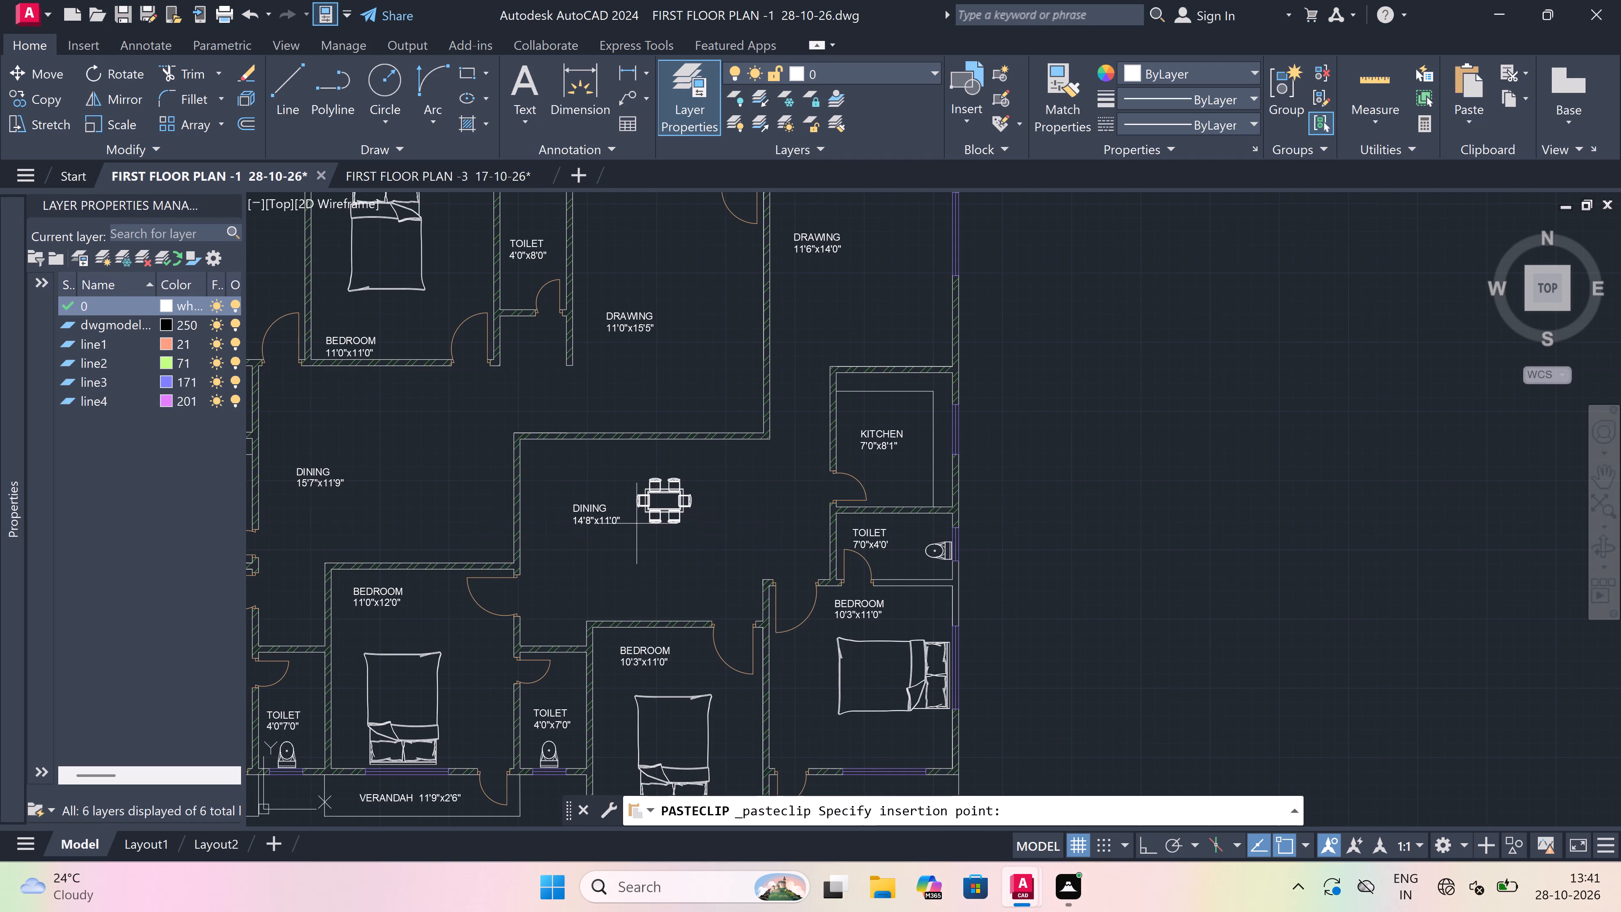
pyautogui.scroll(1, 567, 542)
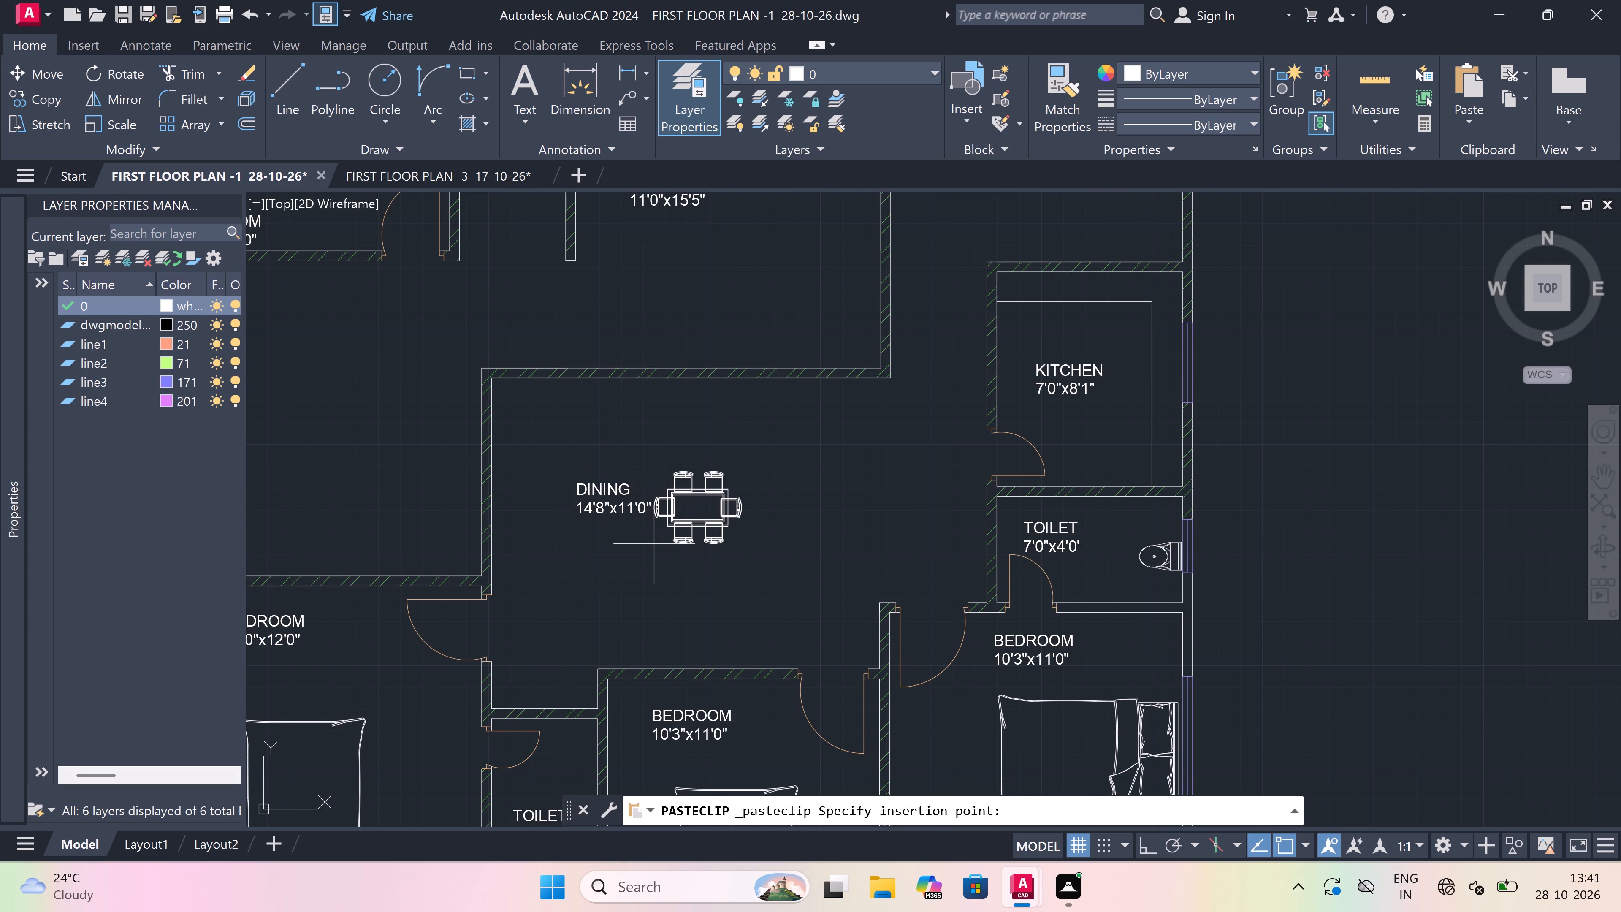
pyautogui.click(655, 543)
# Move the DINING 14'8"x11'0" label northeast, clear of the pasted dining set.
pyautogui.scroll(1, 603, 512)
pyautogui.click(594, 497)
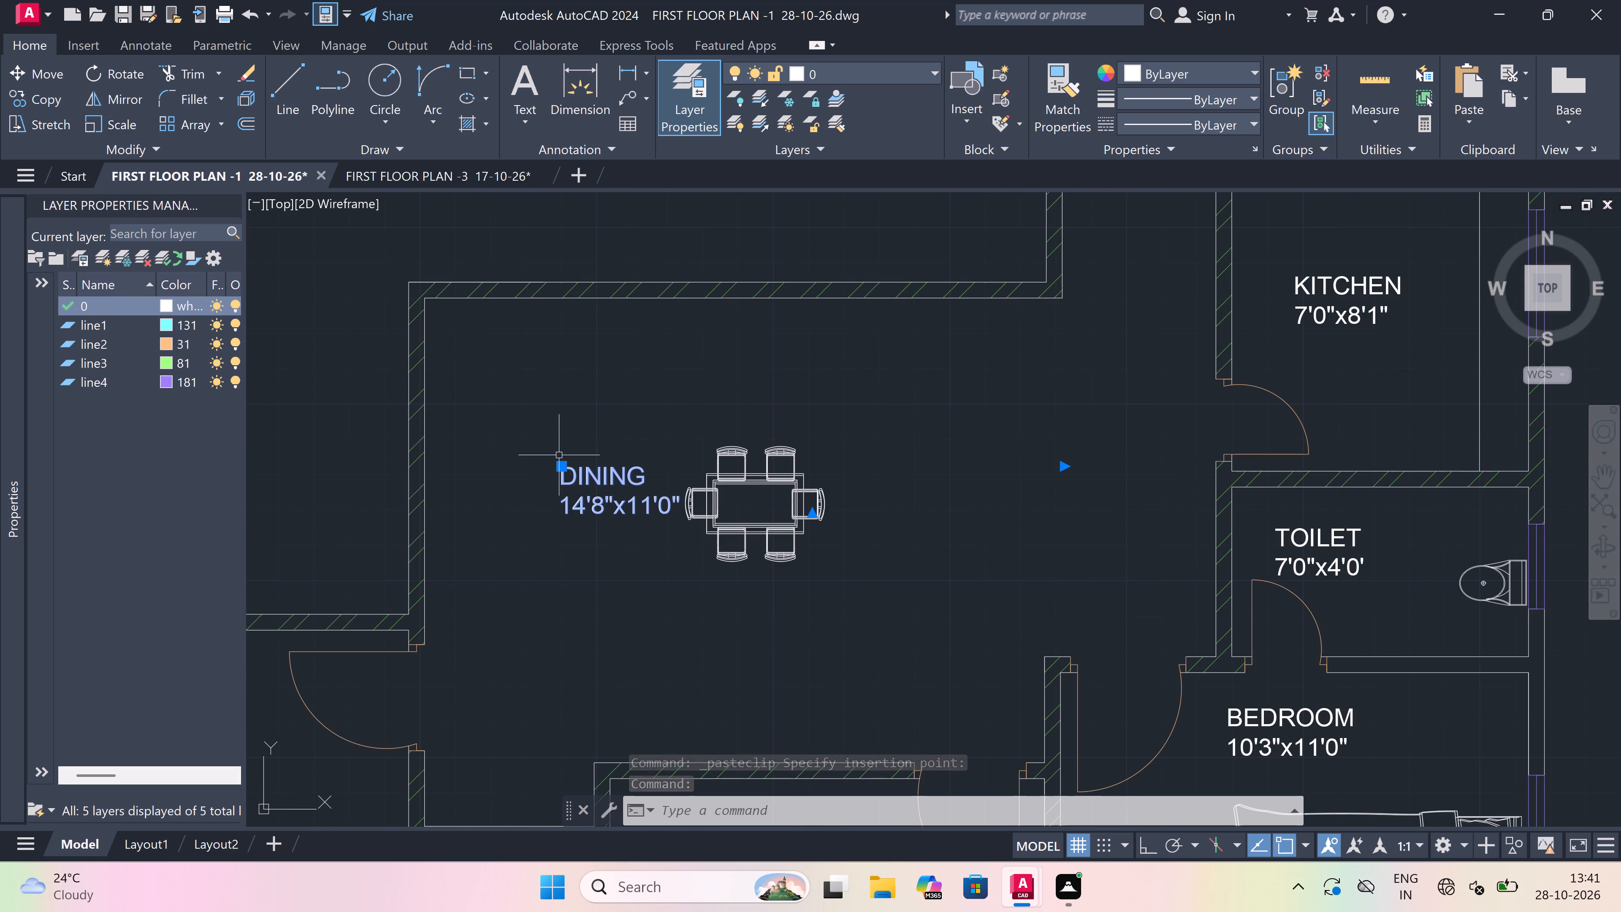
pyautogui.click(561, 469)
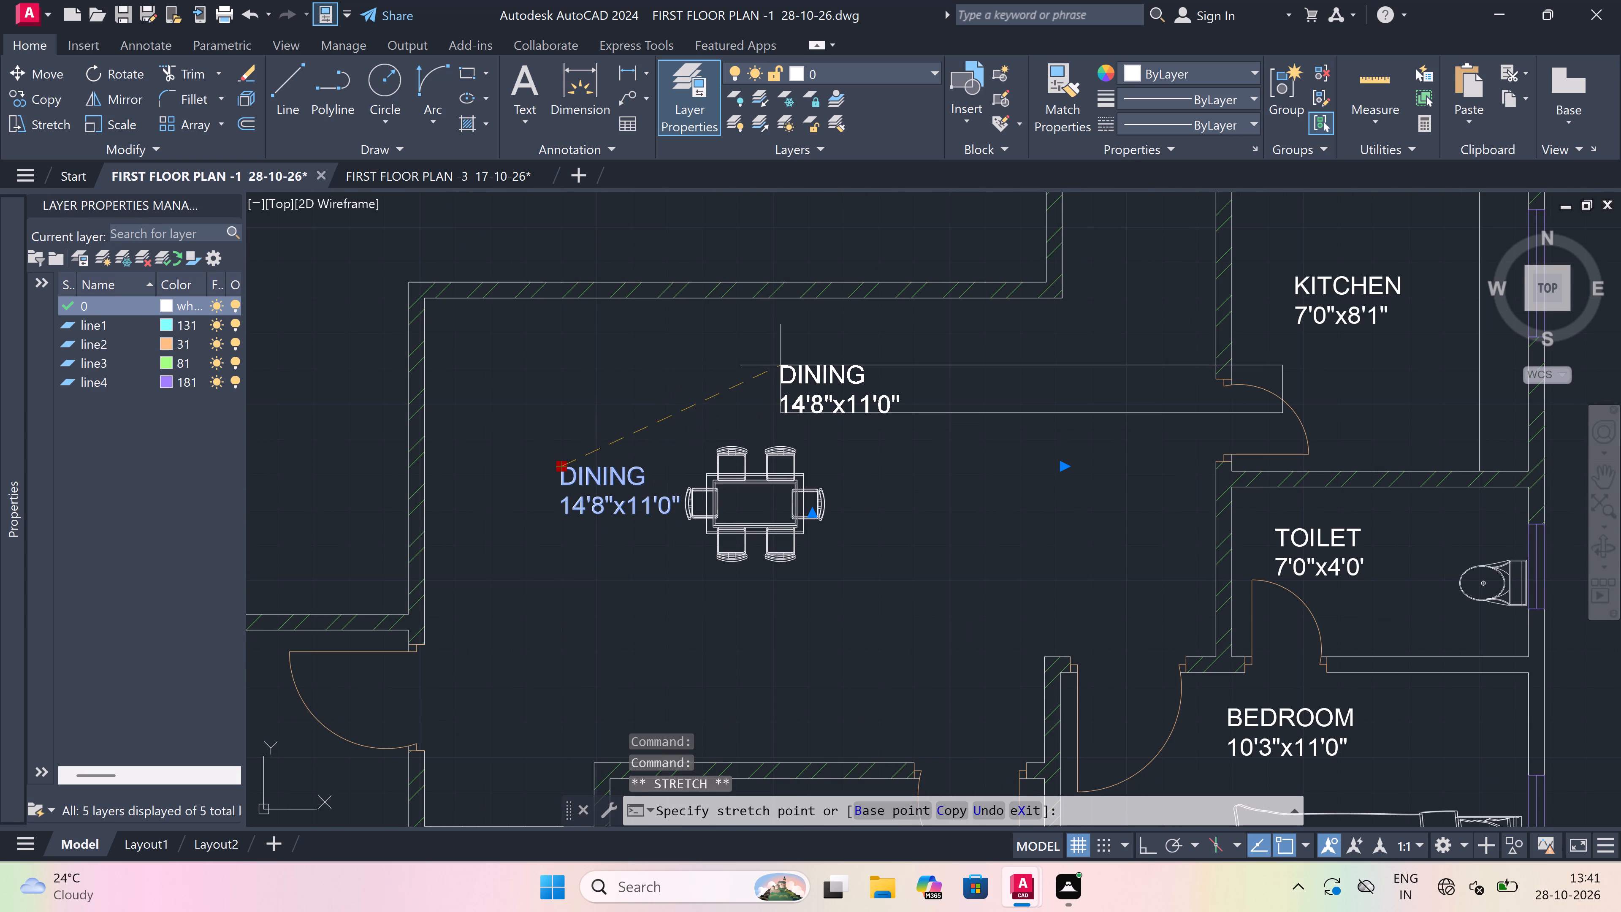
pyautogui.click(781, 364)
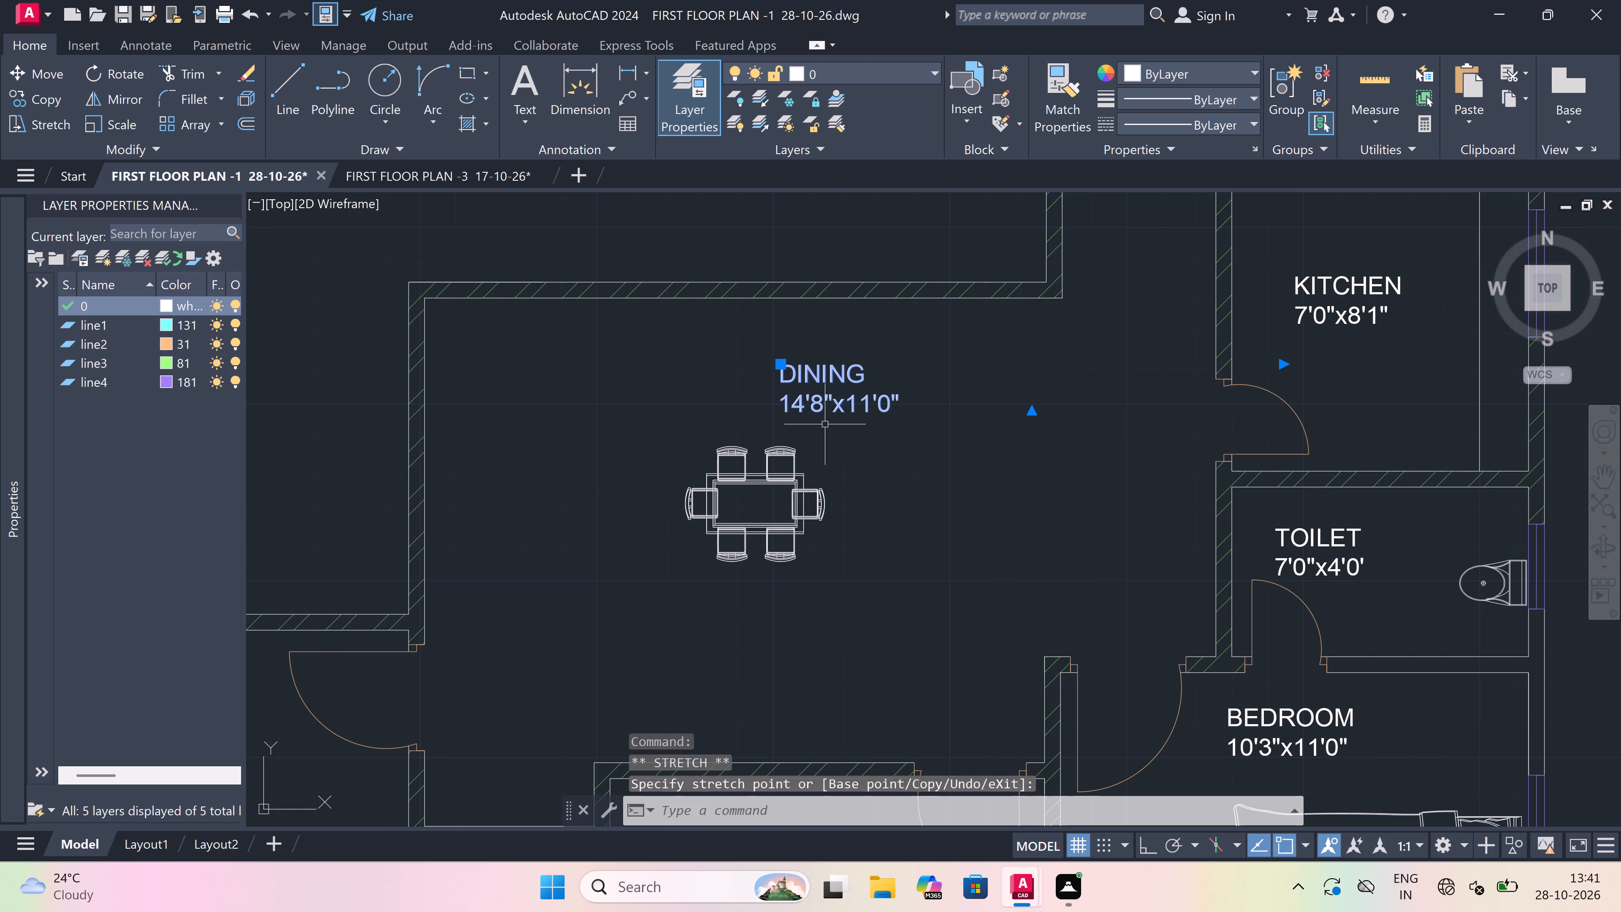
pyautogui.press('Escape')
# Move the dining set a short distance west within DINING 14'8"x11'0".
pyautogui.moveTo(831, 436); pyautogui.dragTo(815, 445)
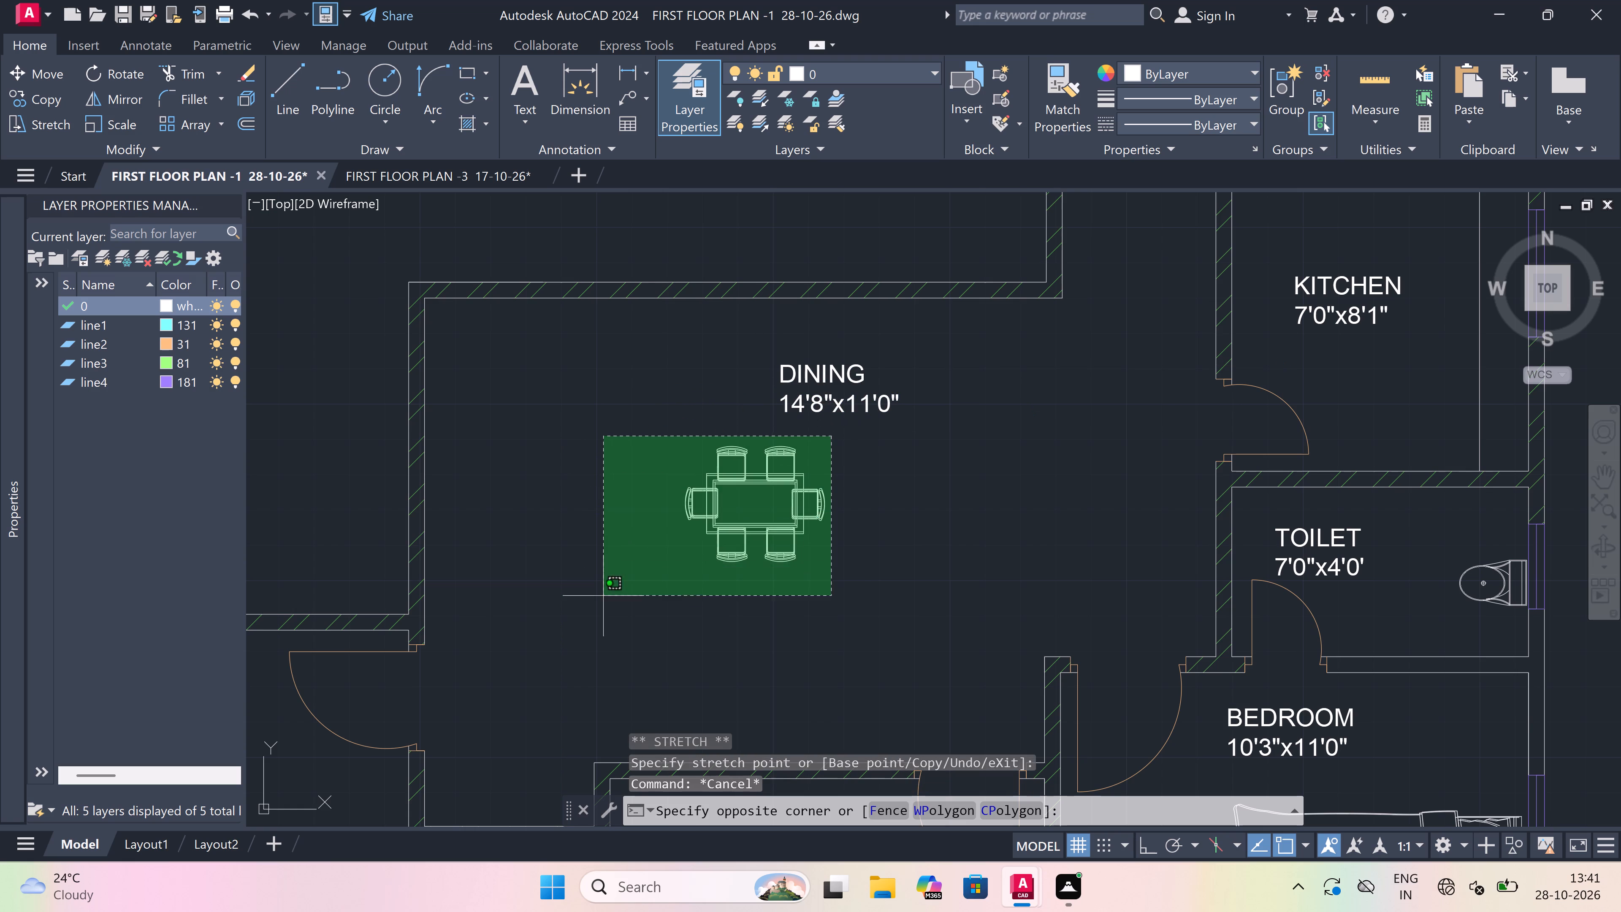
pyautogui.moveTo(603, 598); pyautogui.dragTo(603, 593)
pyautogui.click(36, 65)
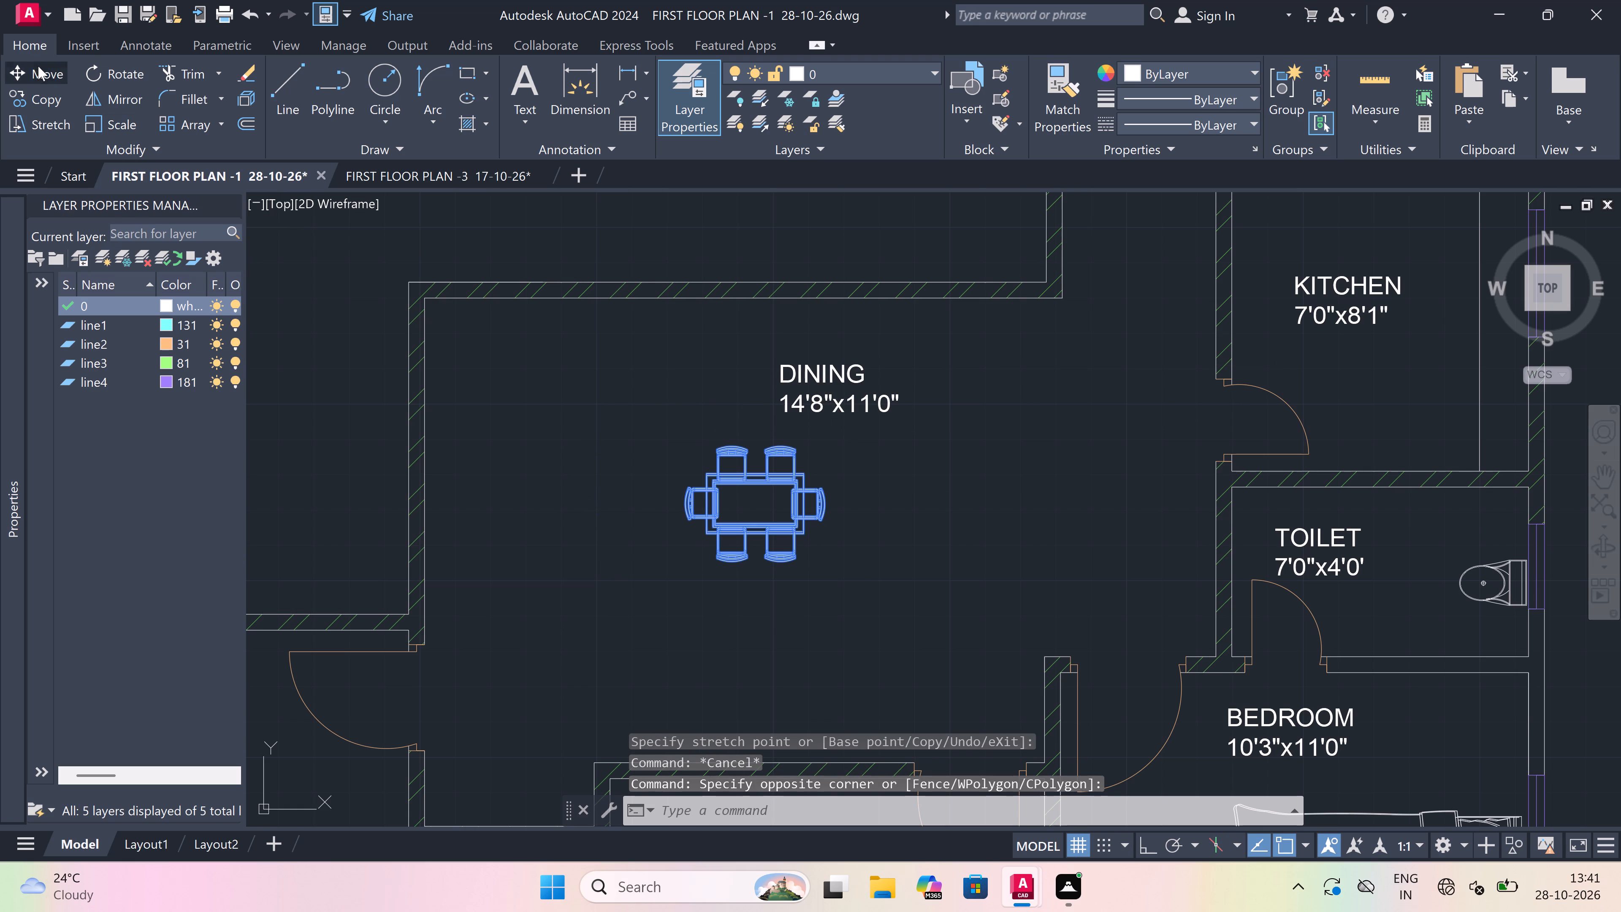
pyautogui.moveTo(757, 504); pyautogui.dragTo(747, 501)
pyautogui.click(650, 499)
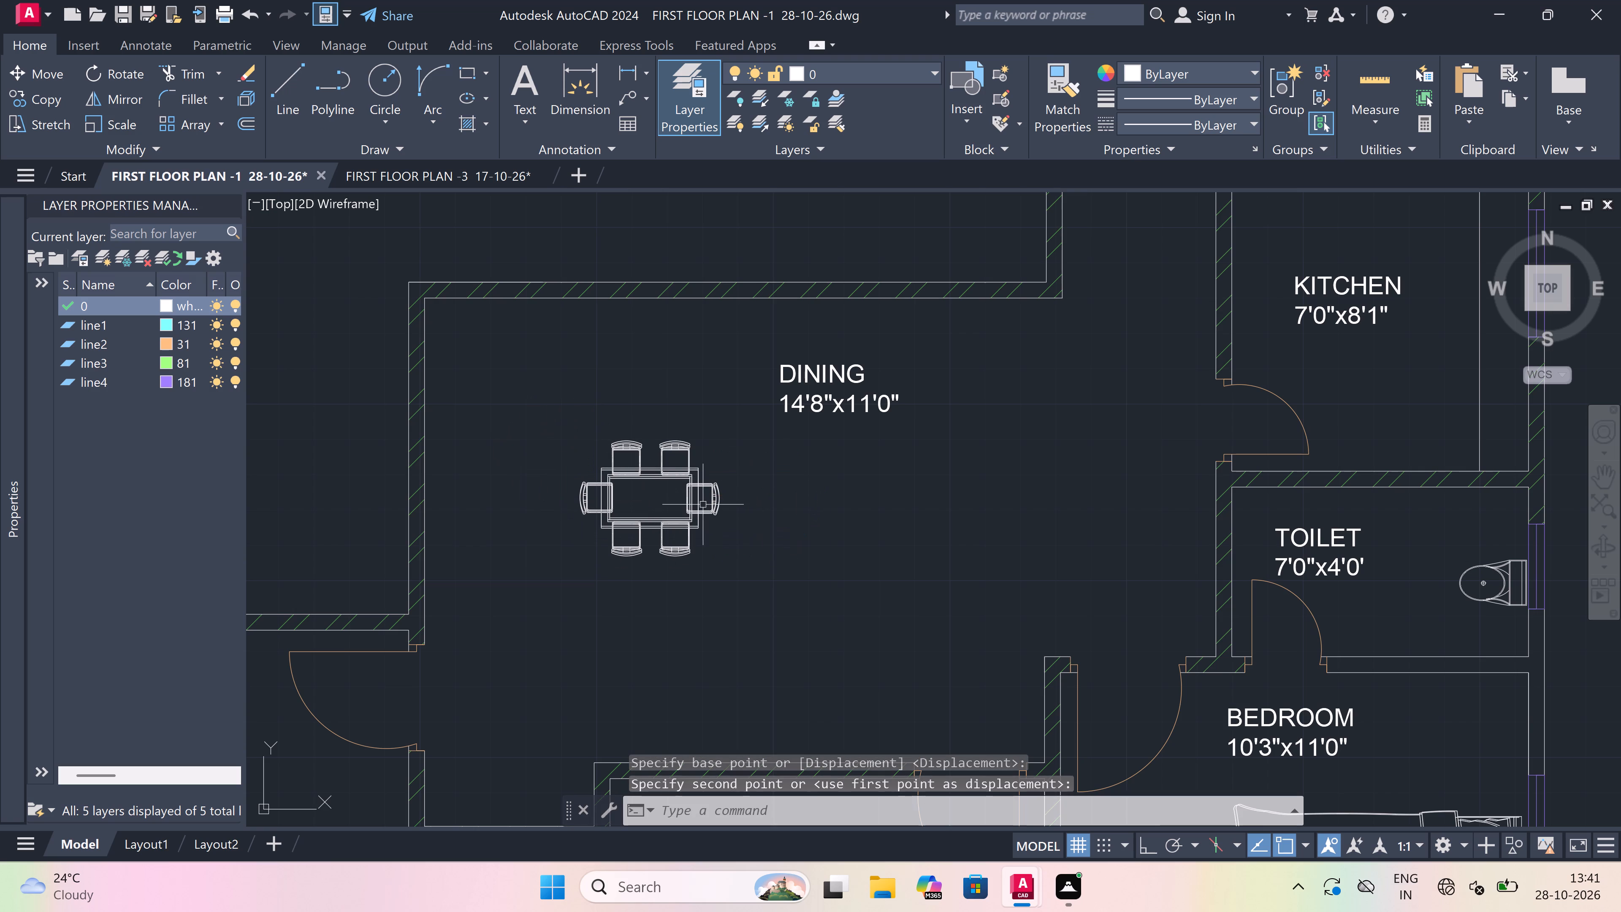
pyautogui.press('Escape')
# Scale up the dining set in DINING 14'8"x11'0" freehand, using its northwest chair as the base point.
pyautogui.click(721, 400)
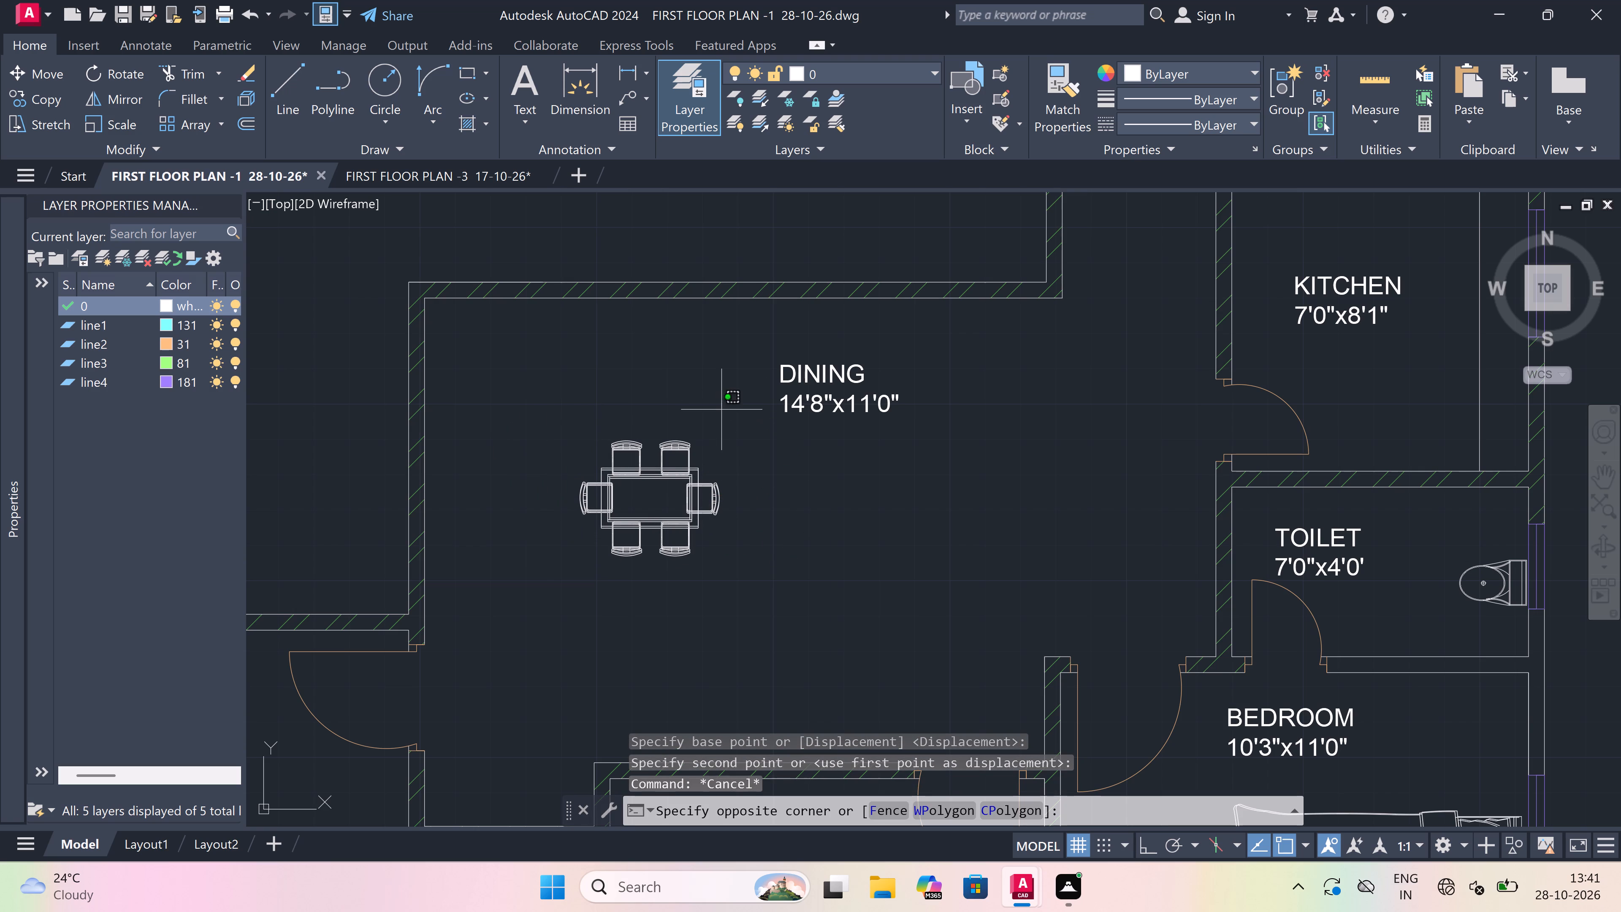
pyautogui.click(547, 577)
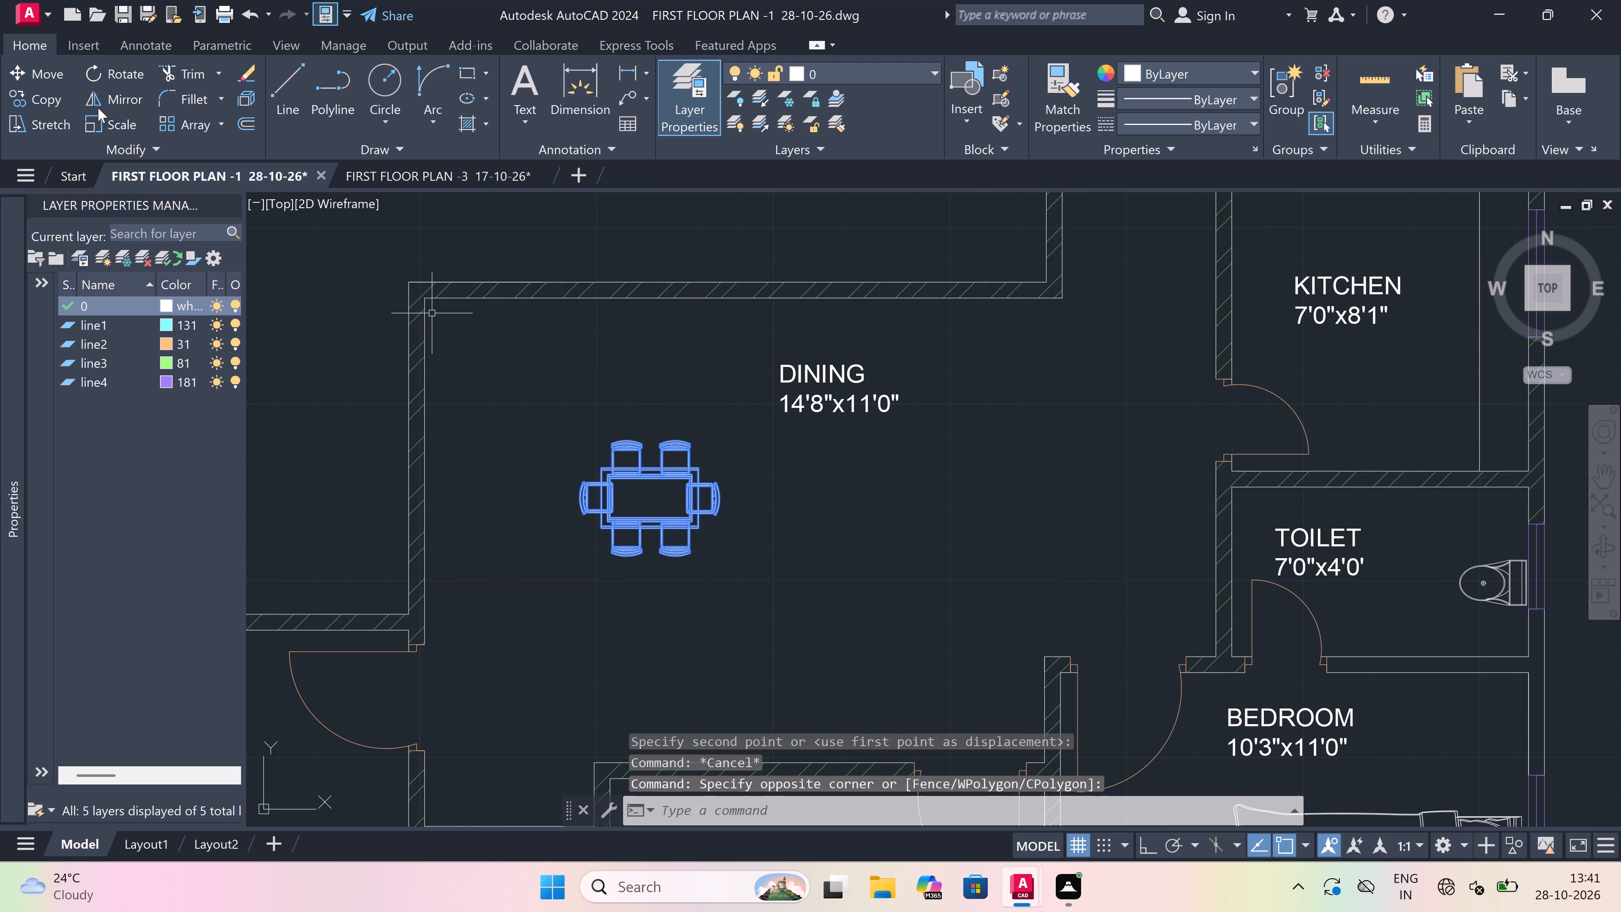
pyautogui.click(122, 119)
pyautogui.moveTo(627, 447); pyautogui.dragTo(632, 440)
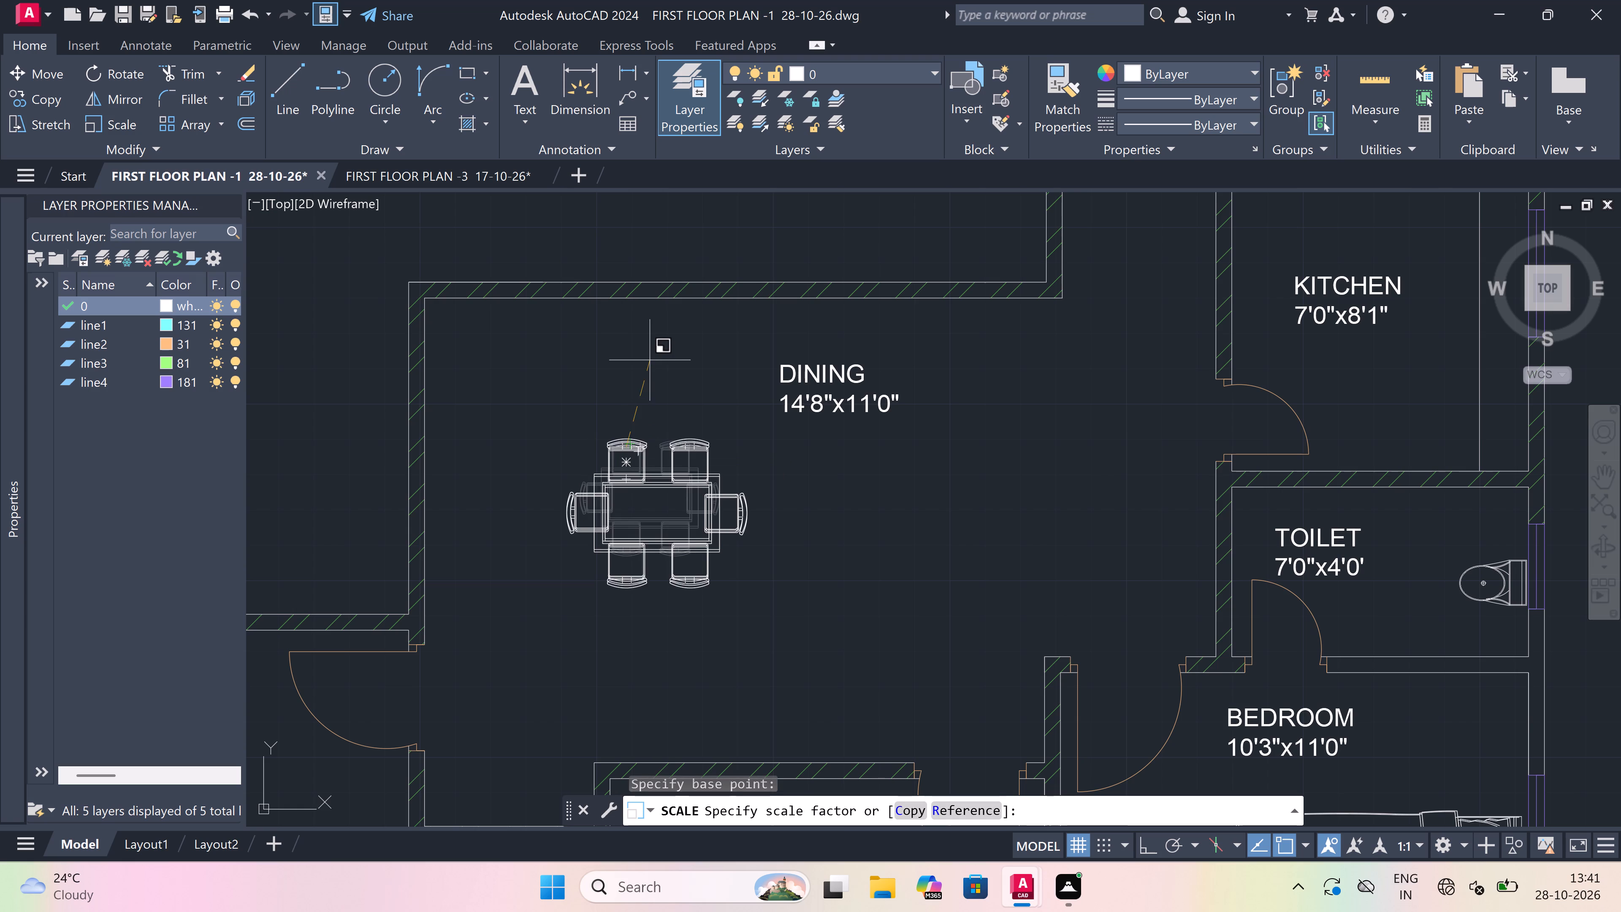
pyautogui.click(651, 355)
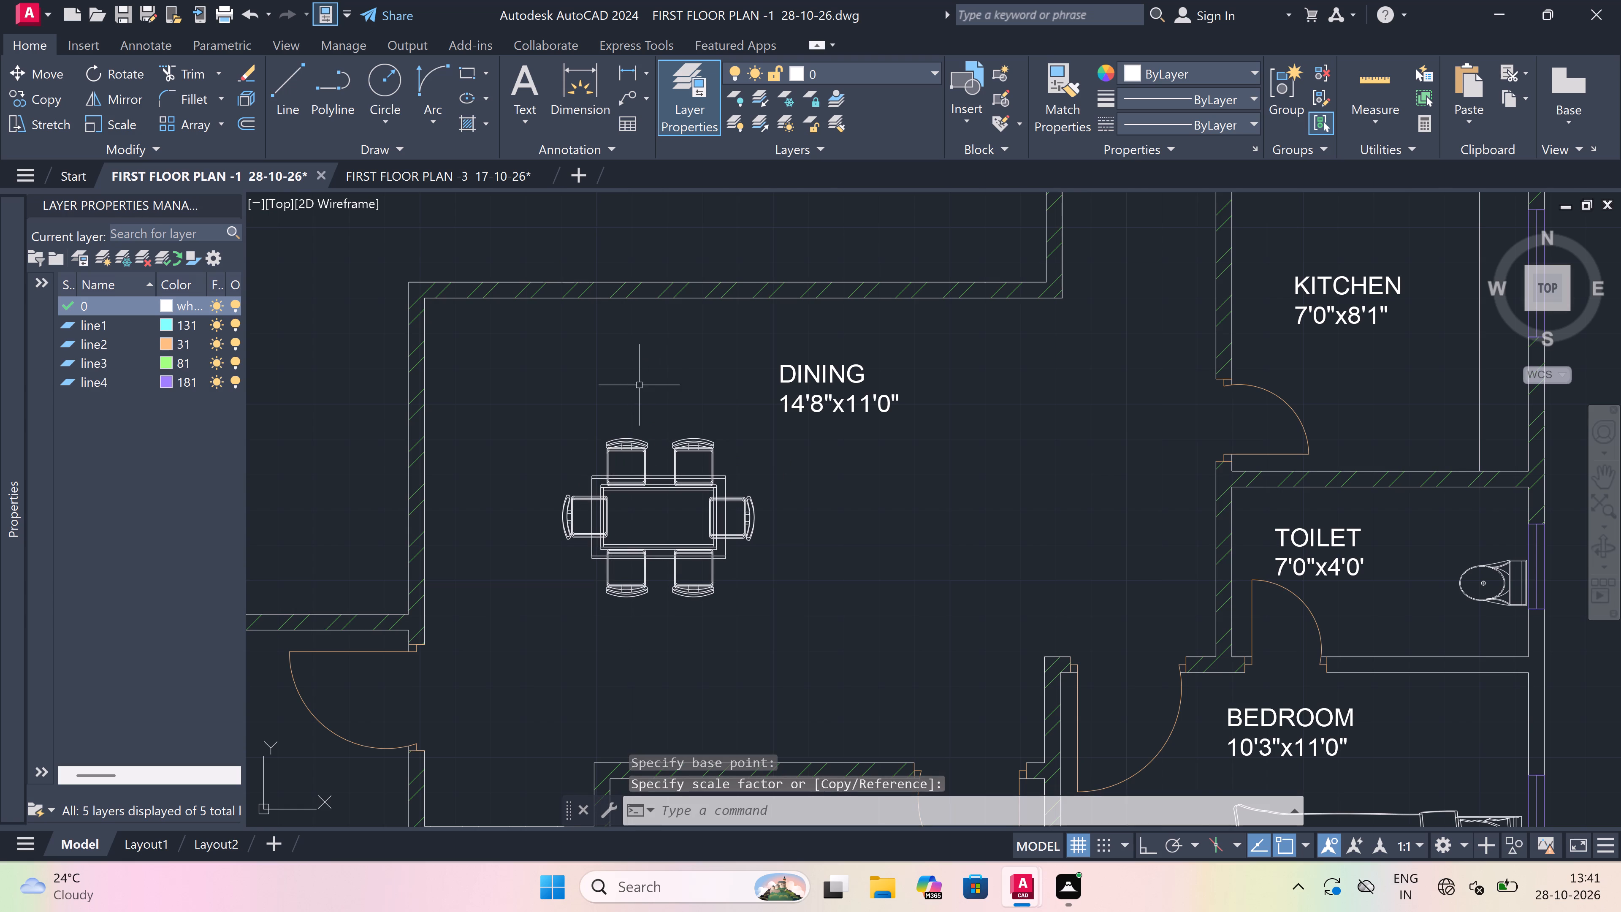
# Copy the enlarged dining set from DINING 14'8"x11'0" into DINING 15'7"x11'9", southeast of that room's label.
pyautogui.scroll(-4, 569, 464)
pyautogui.scroll(3, 581, 461)
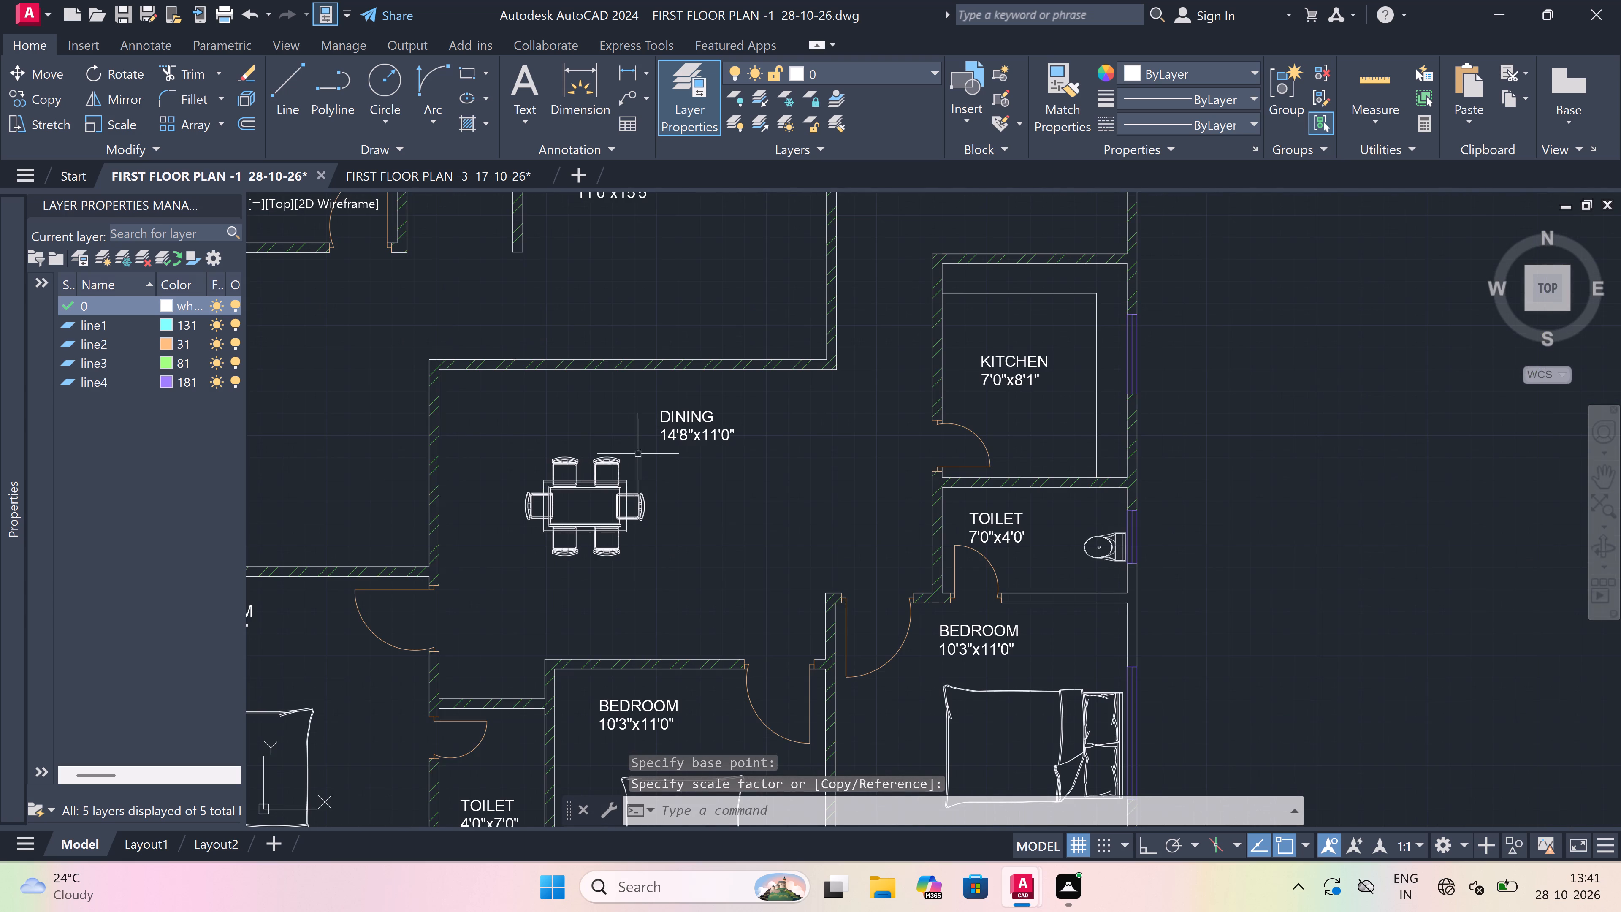
pyautogui.moveTo(656, 451); pyautogui.dragTo(633, 478)
pyautogui.click(513, 569)
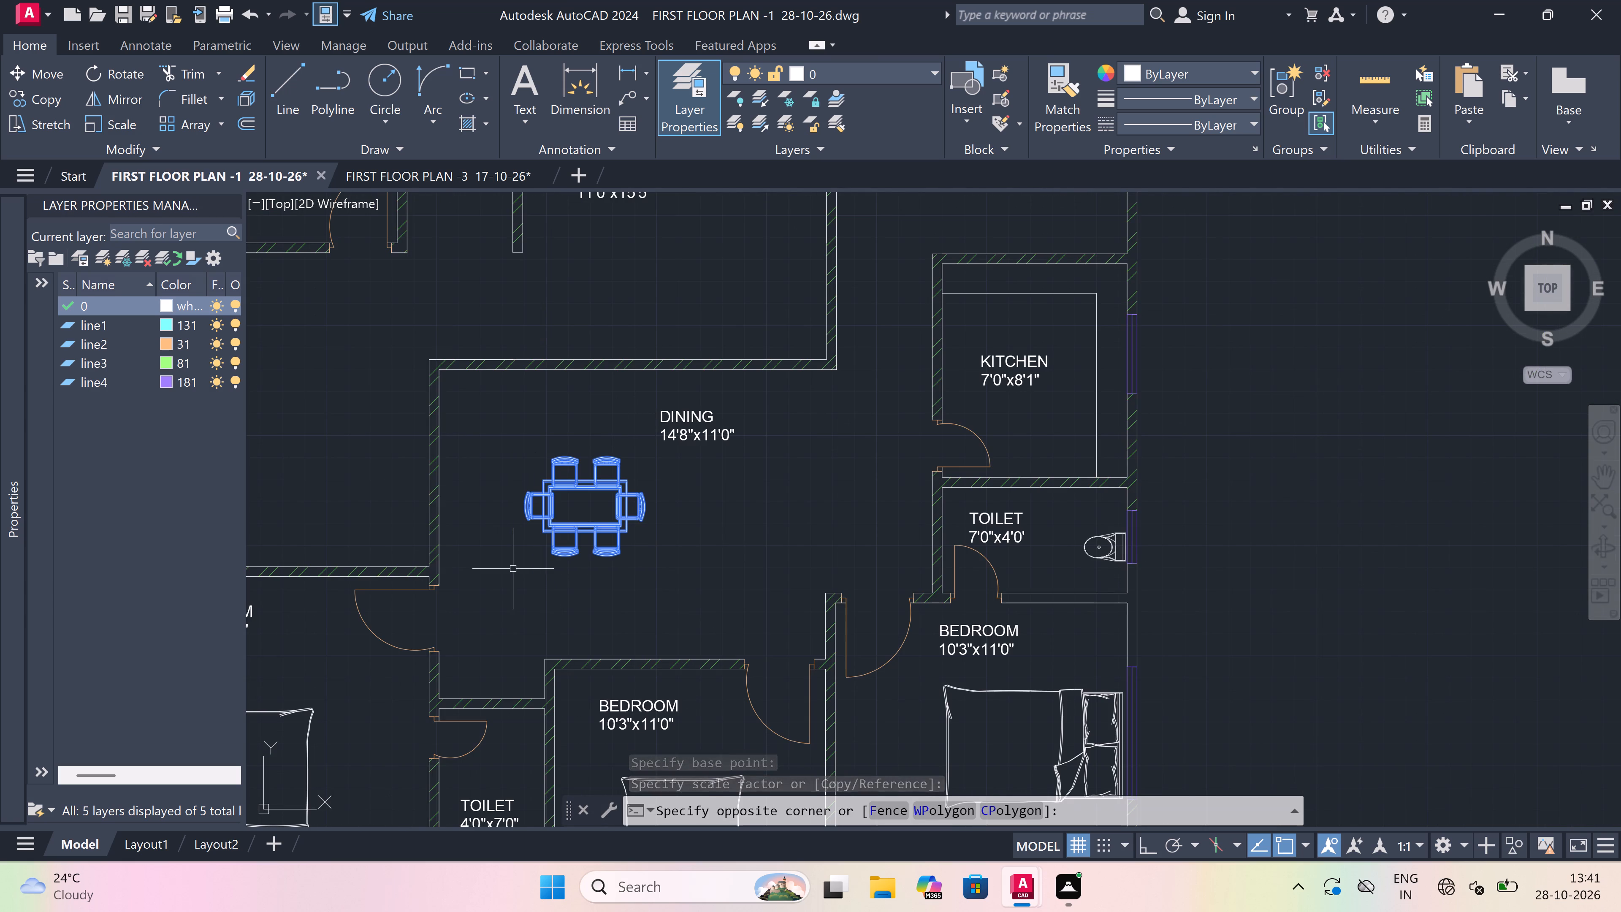
pyautogui.click(41, 94)
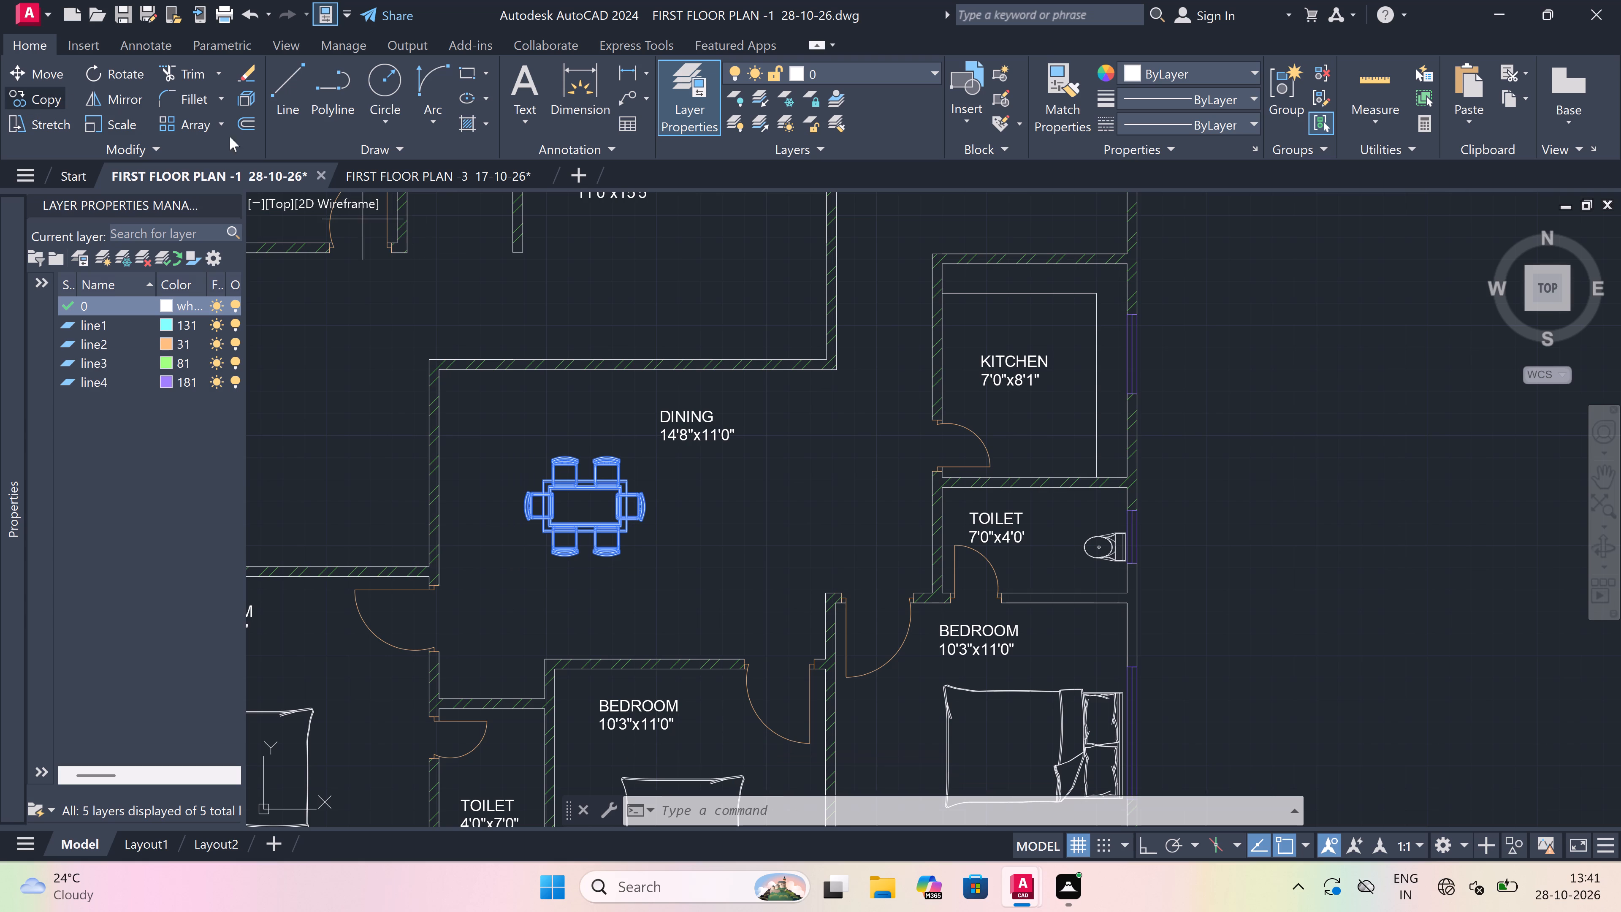
pyautogui.click(576, 501)
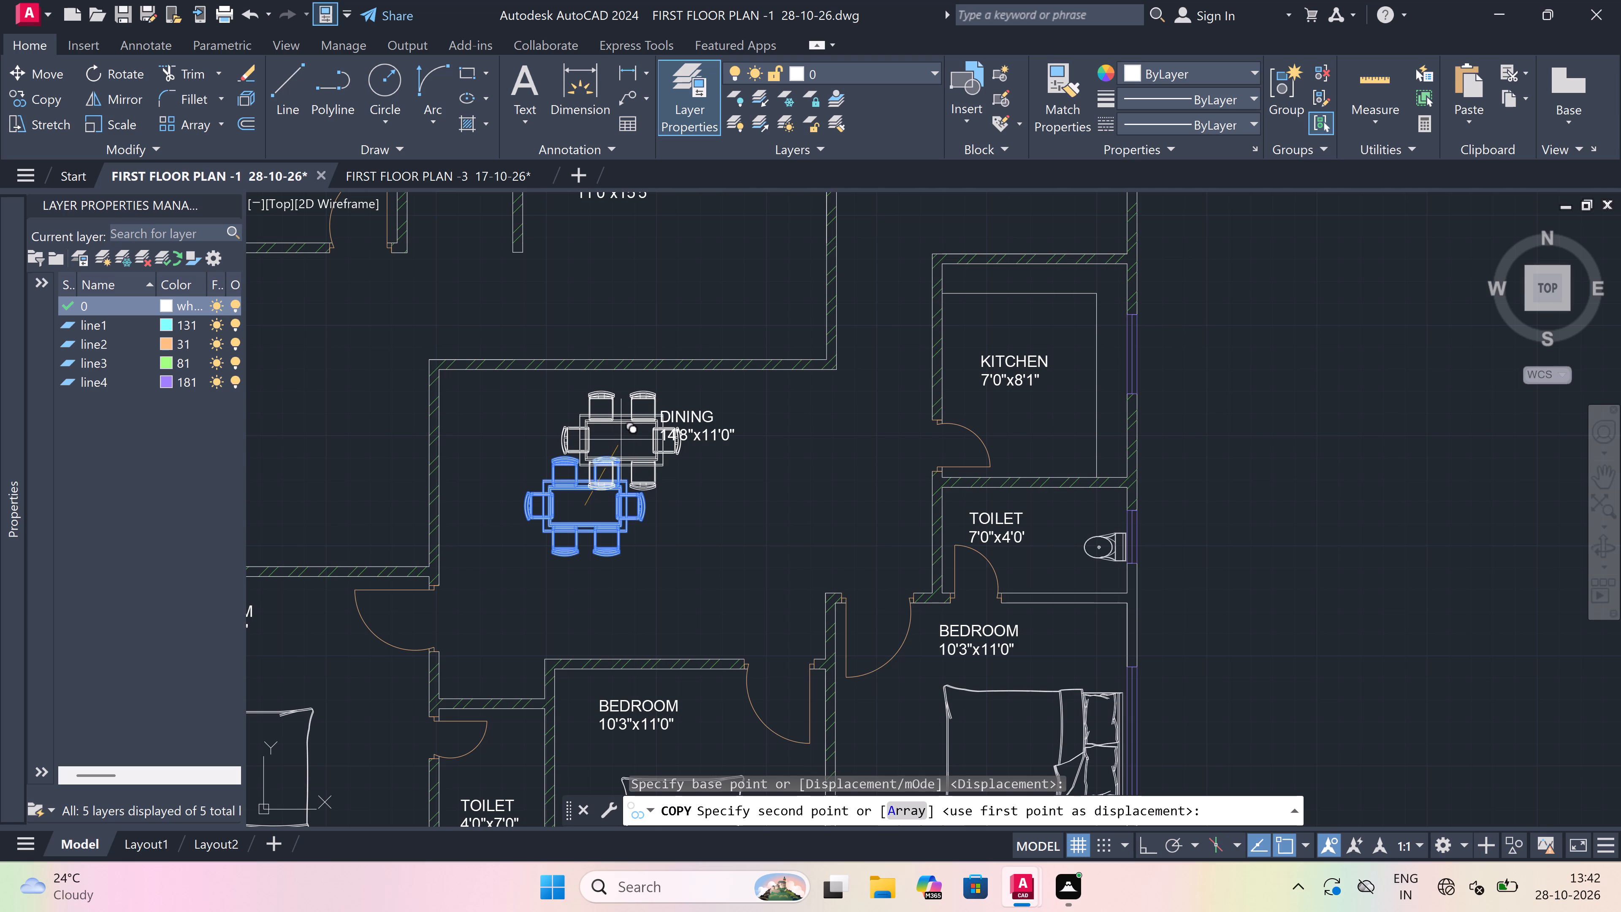
pyautogui.scroll(-4, 620, 439)
pyautogui.scroll(2, 548, 382)
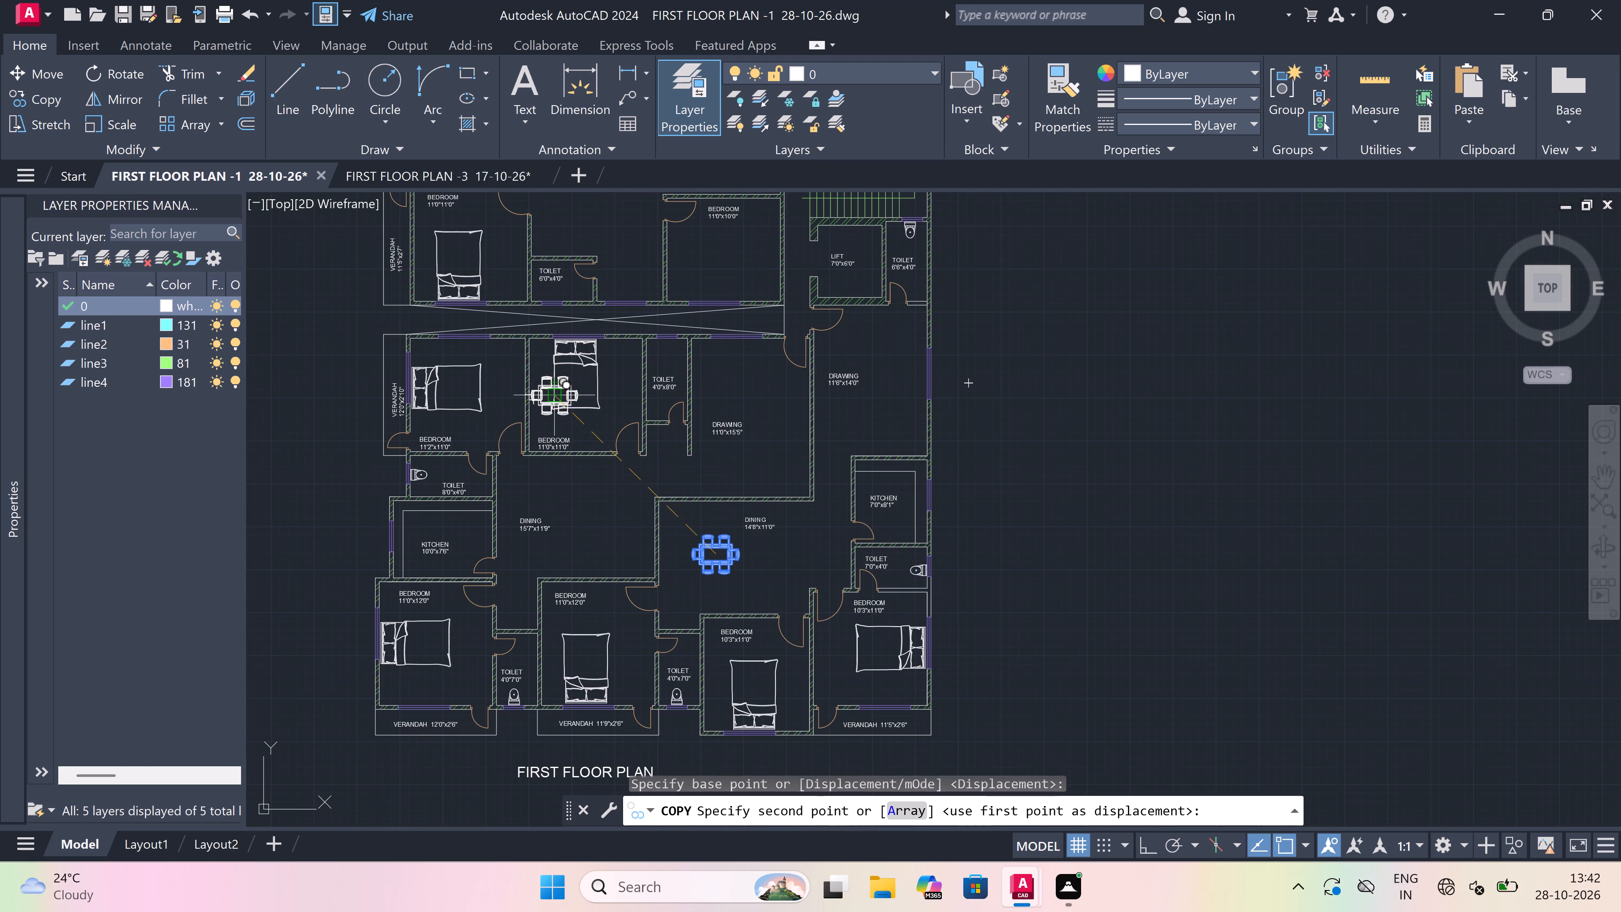
pyautogui.scroll(1, 504, 486)
pyautogui.scroll(1, 563, 566)
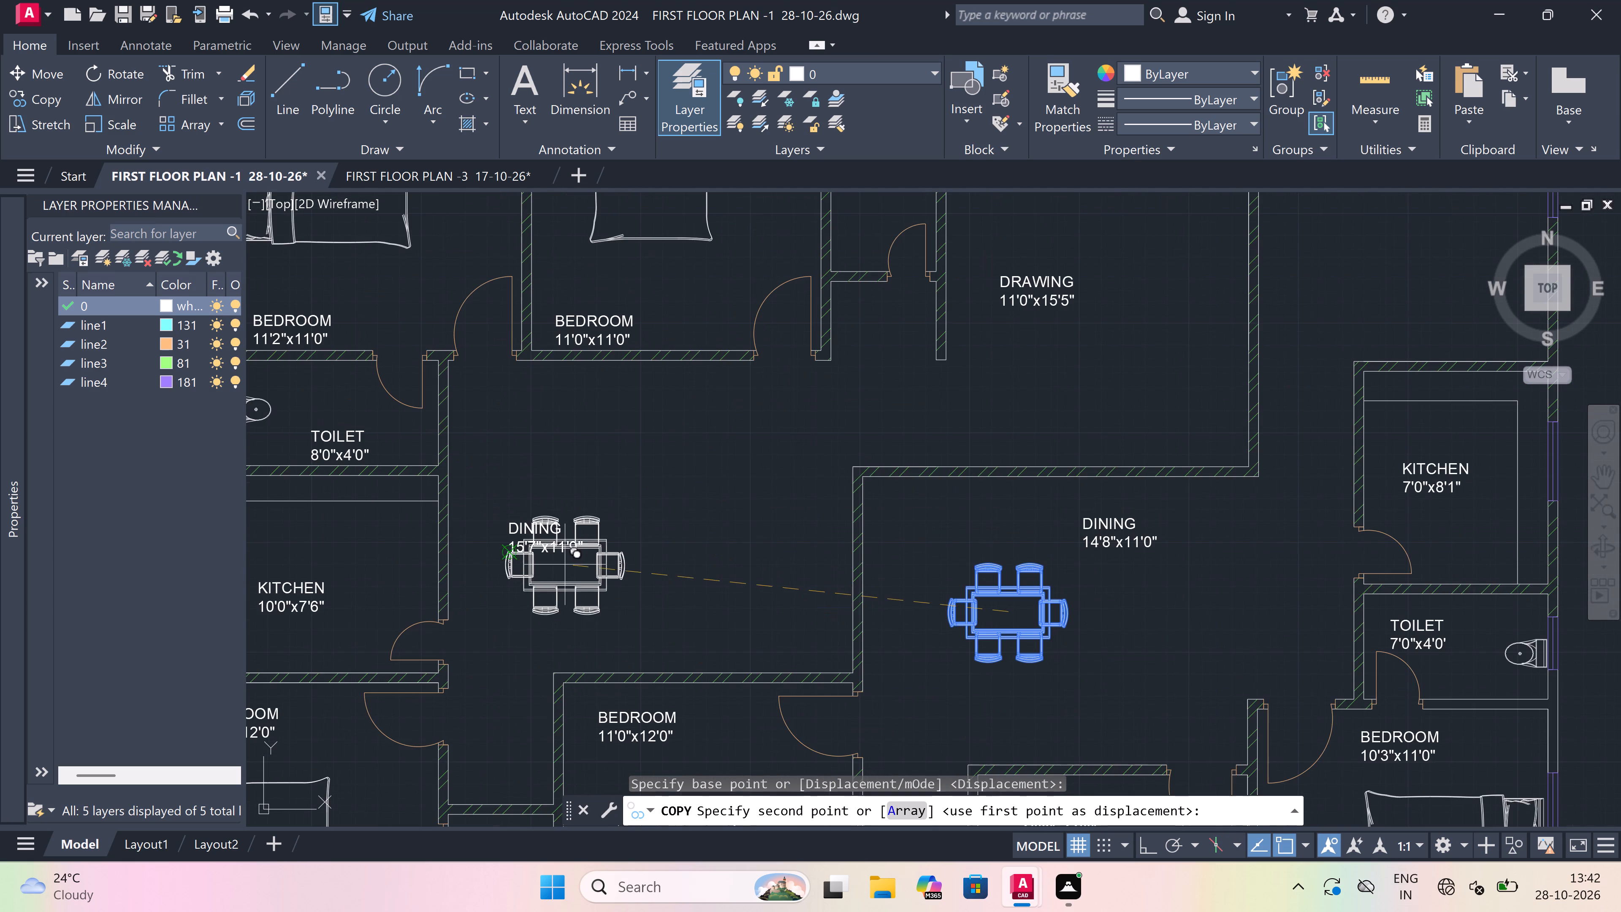
pyautogui.click(669, 588)
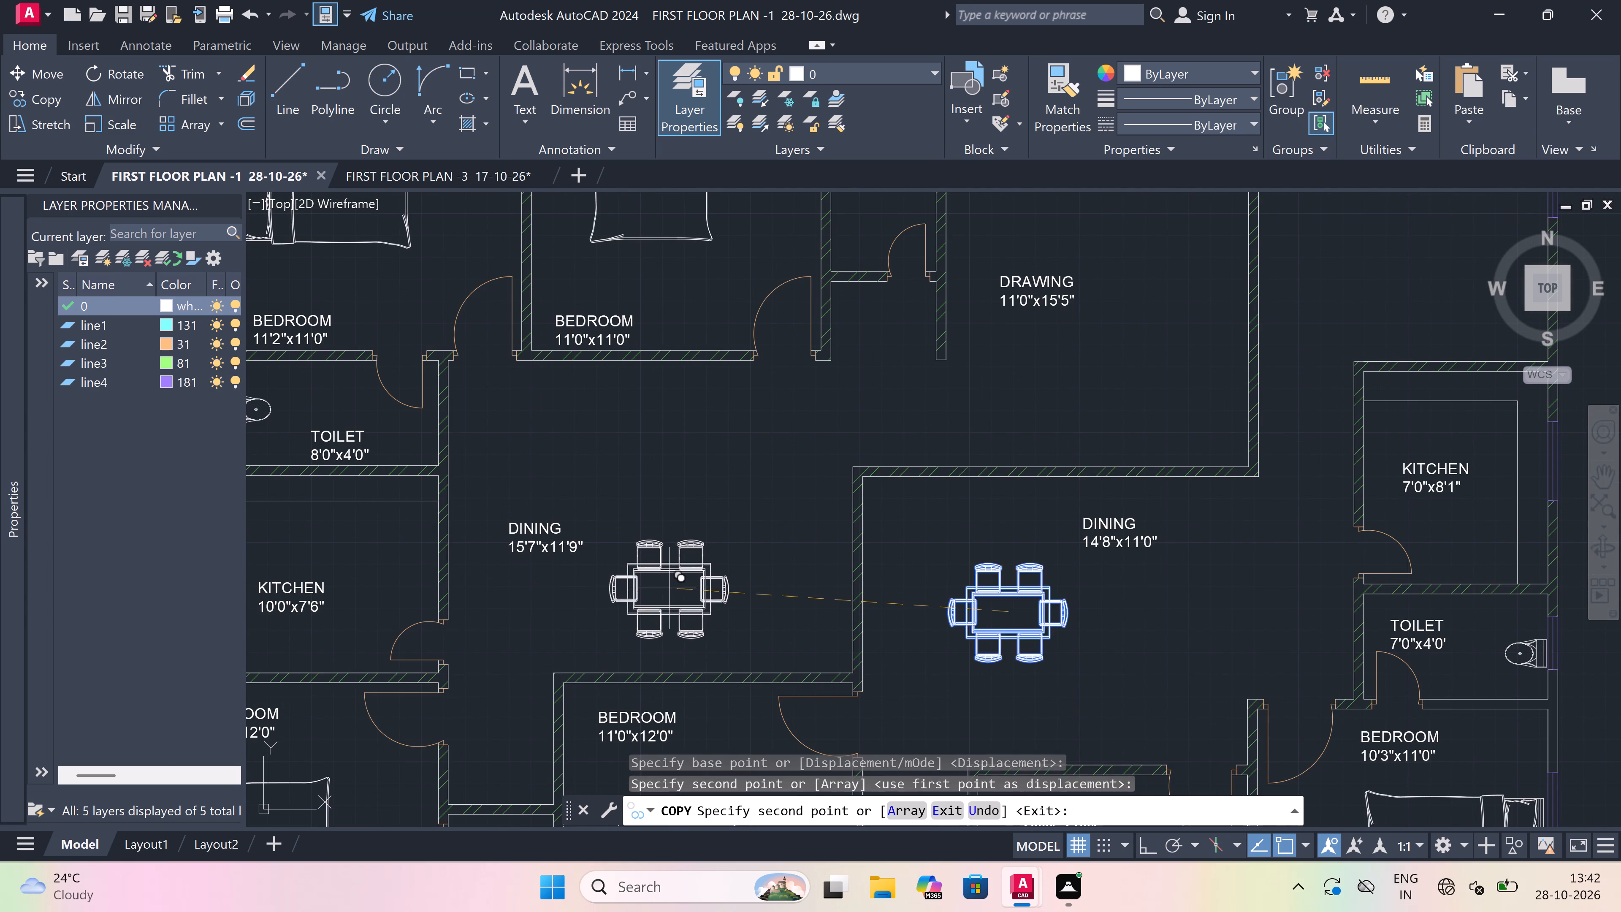
# Copy the enlarged dining set into the open hall south of KITHEN 11'0"x13'0" in the middle unit.
pyautogui.scroll(-3, 652, 597)
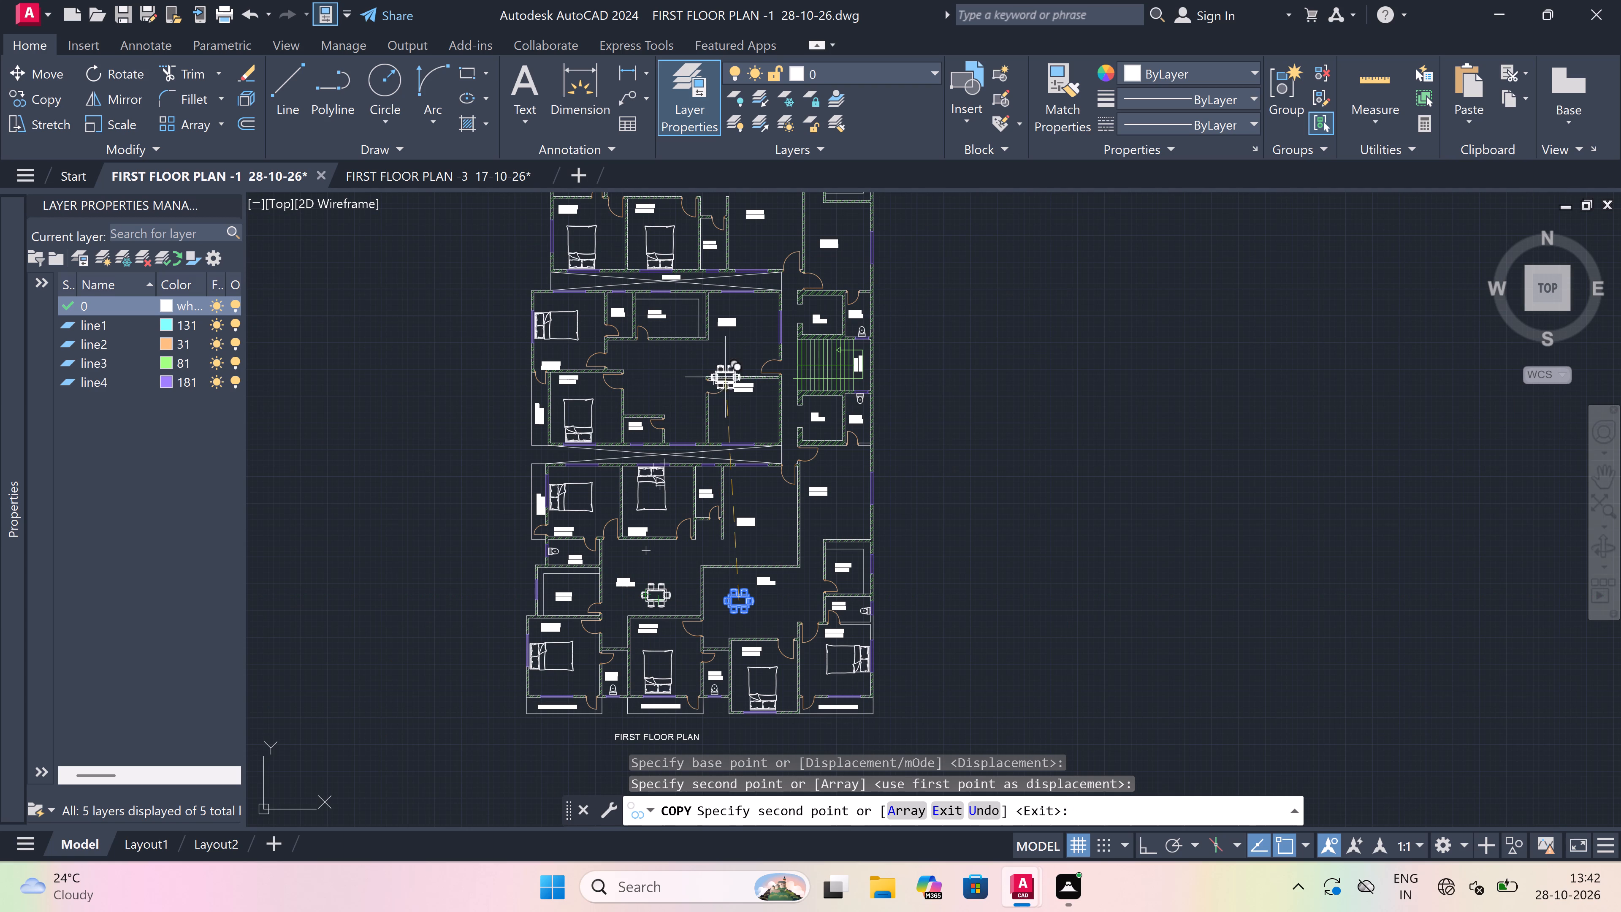
pyautogui.scroll(1, 645, 299)
pyautogui.scroll(1, 755, 322)
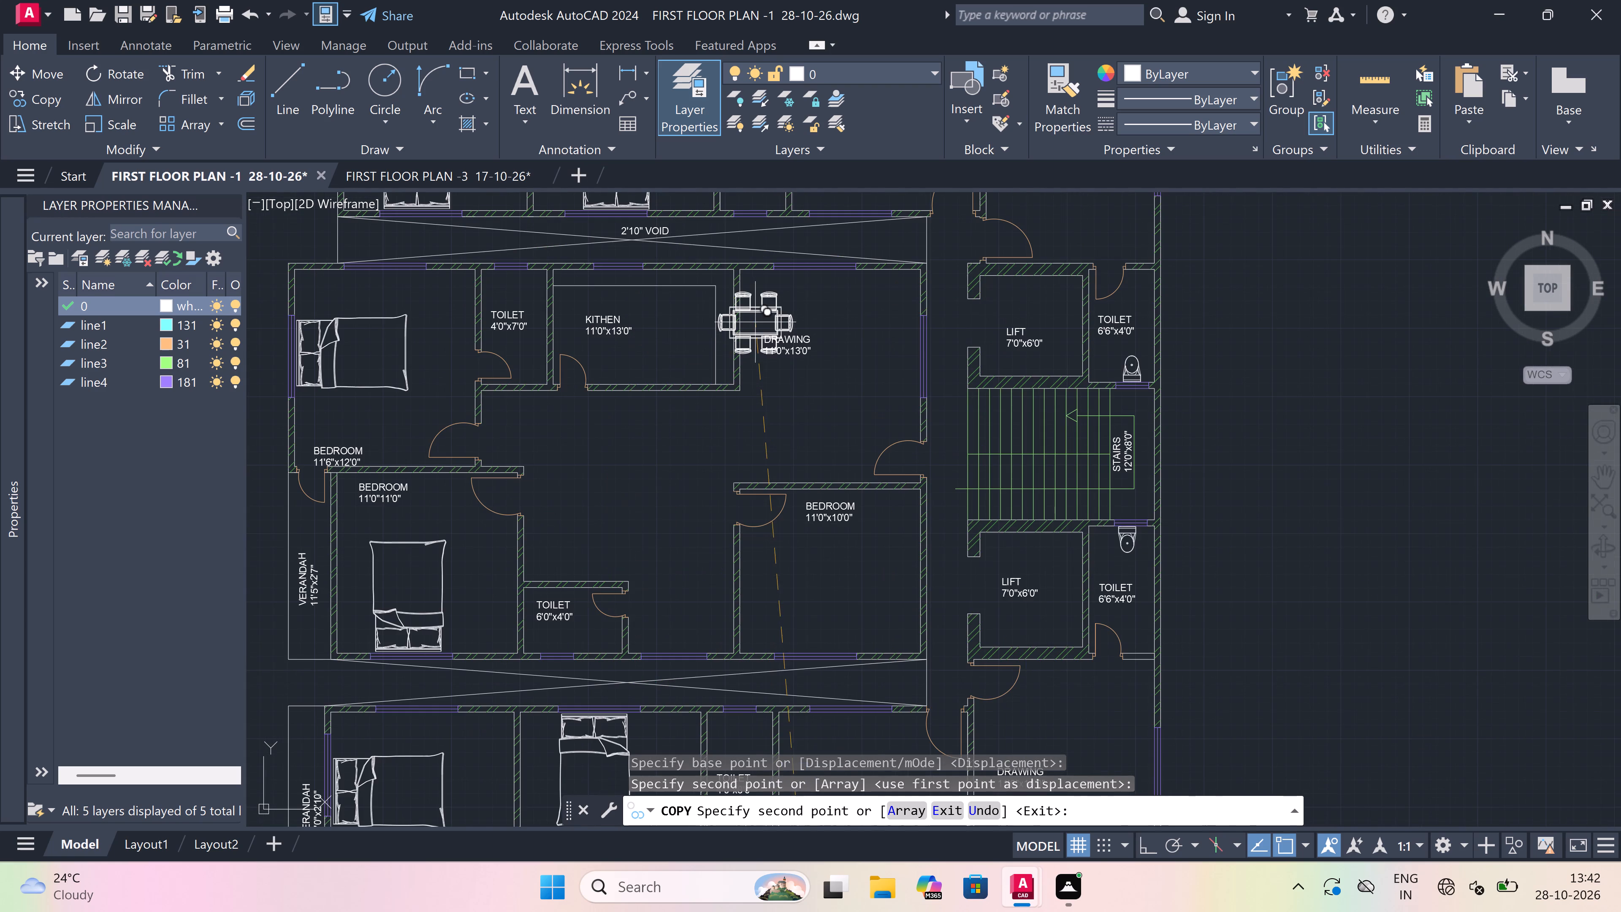
pyautogui.scroll(2, 583, 453)
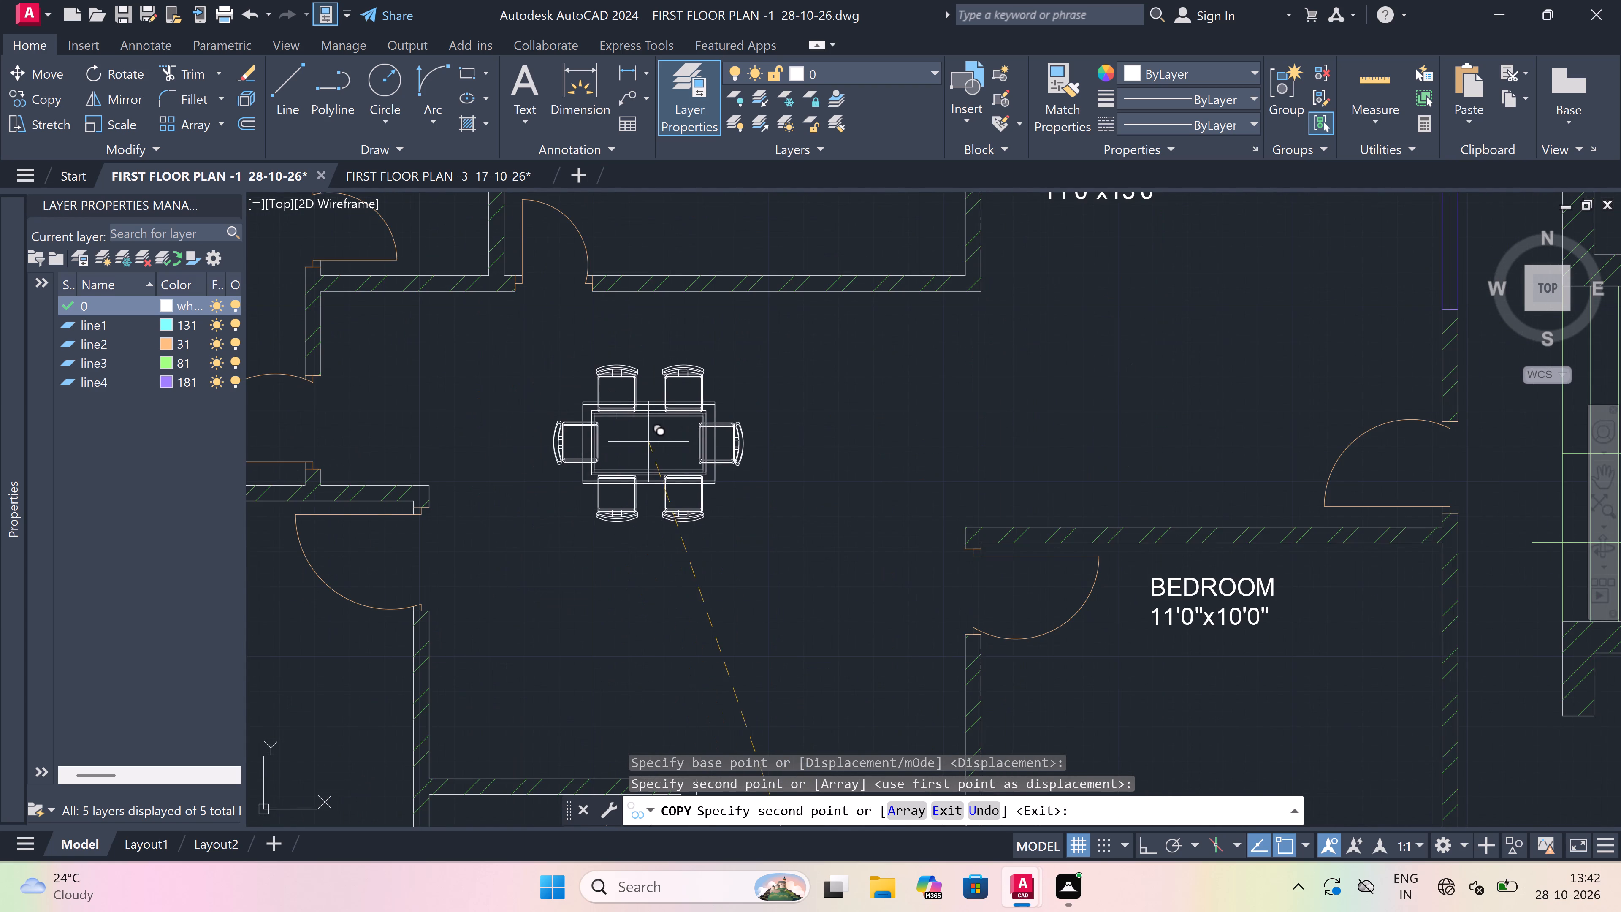
pyautogui.click(708, 410)
# Place another dining set copy in the northern DINING 14'8"x11'0", southwest of that room's label.
pyautogui.scroll(-4, 644, 489)
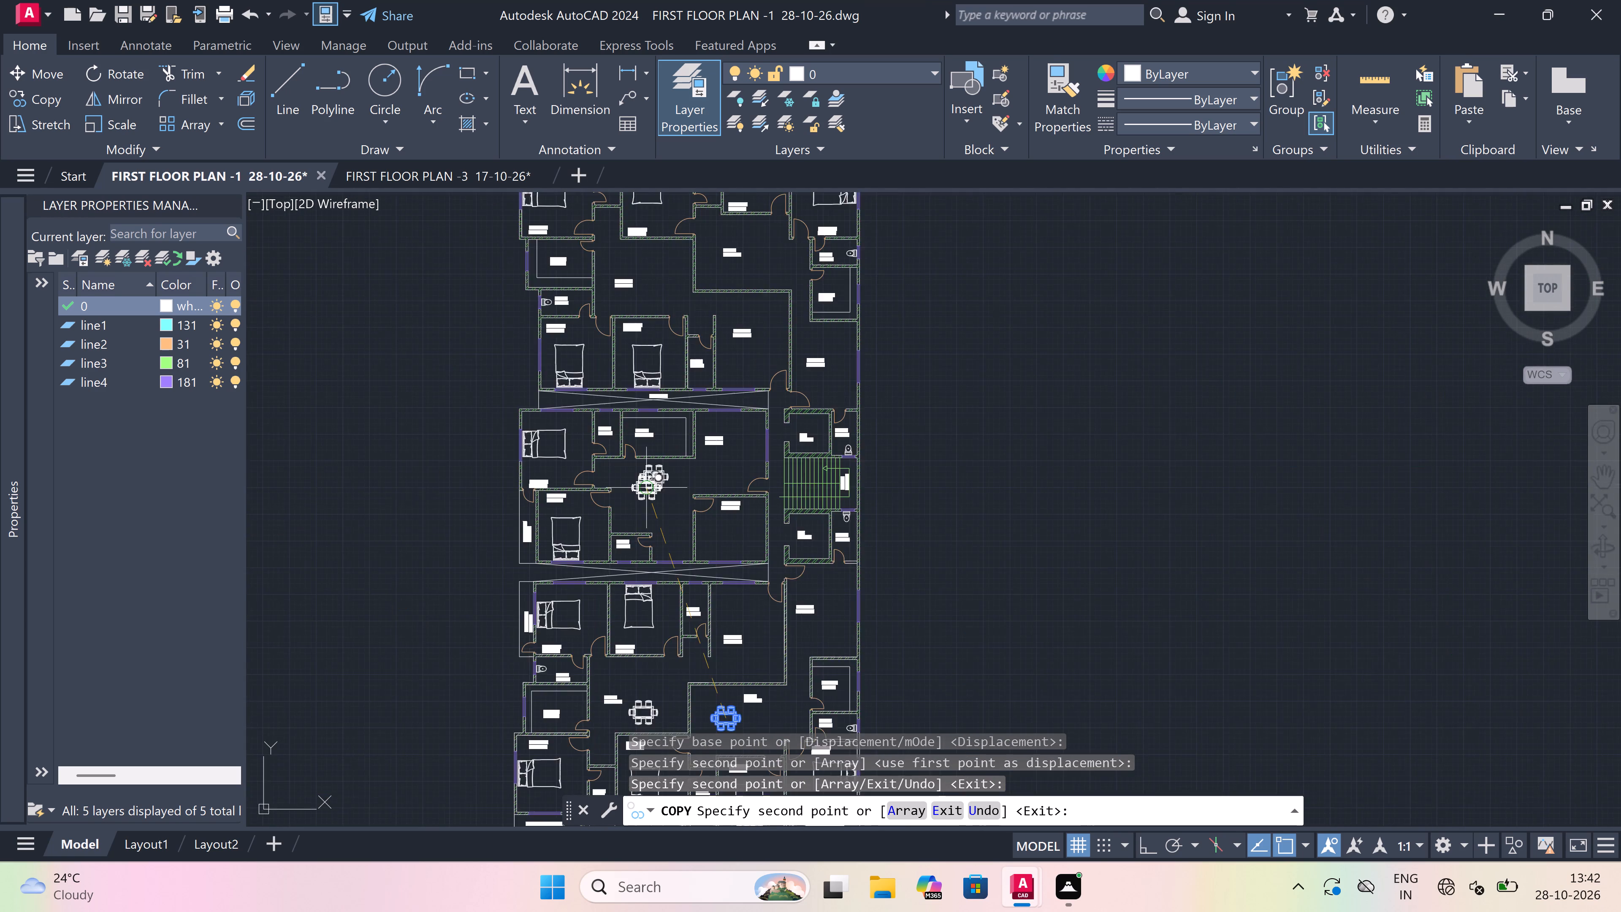
pyautogui.scroll(-3, 644, 489)
pyautogui.scroll(3, 661, 356)
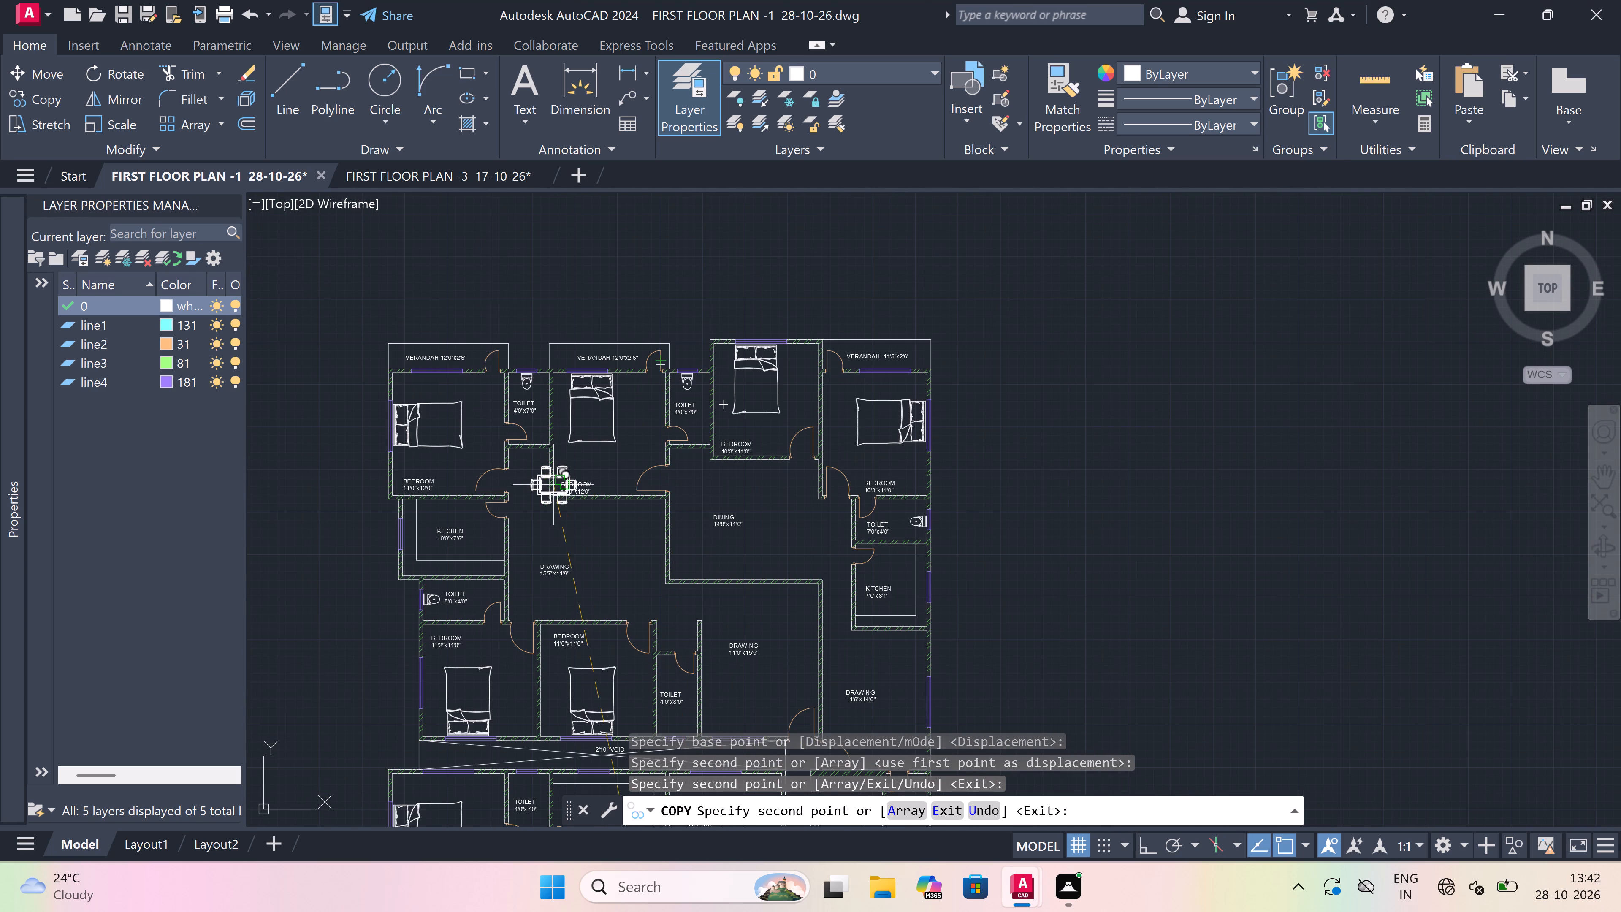
pyautogui.scroll(1, 550, 546)
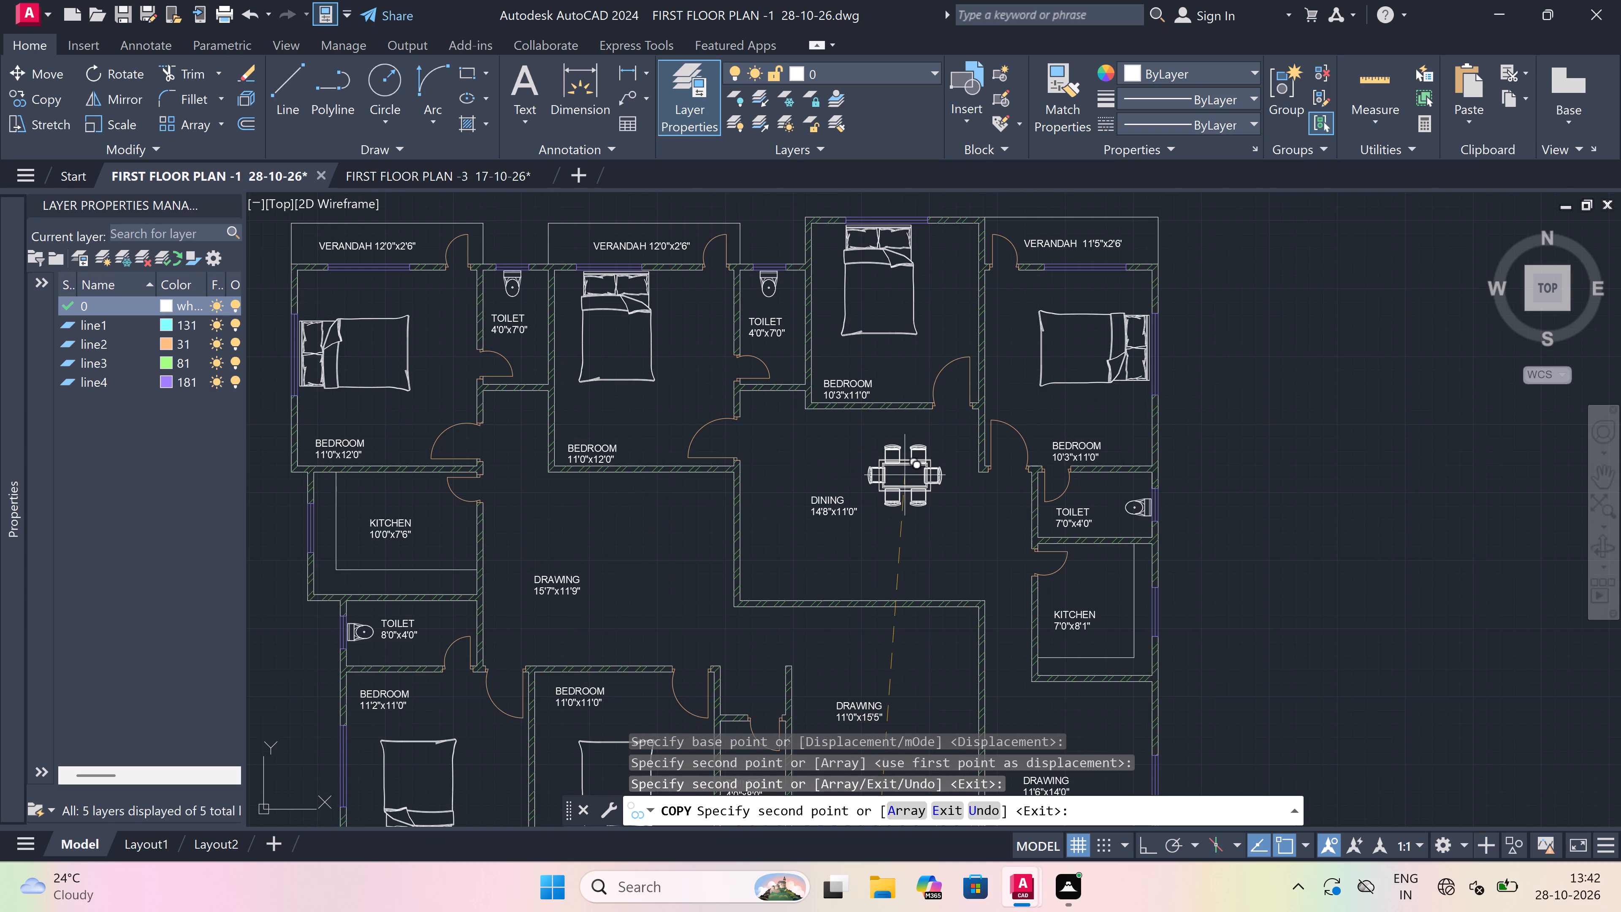
pyautogui.scroll(2, 791, 554)
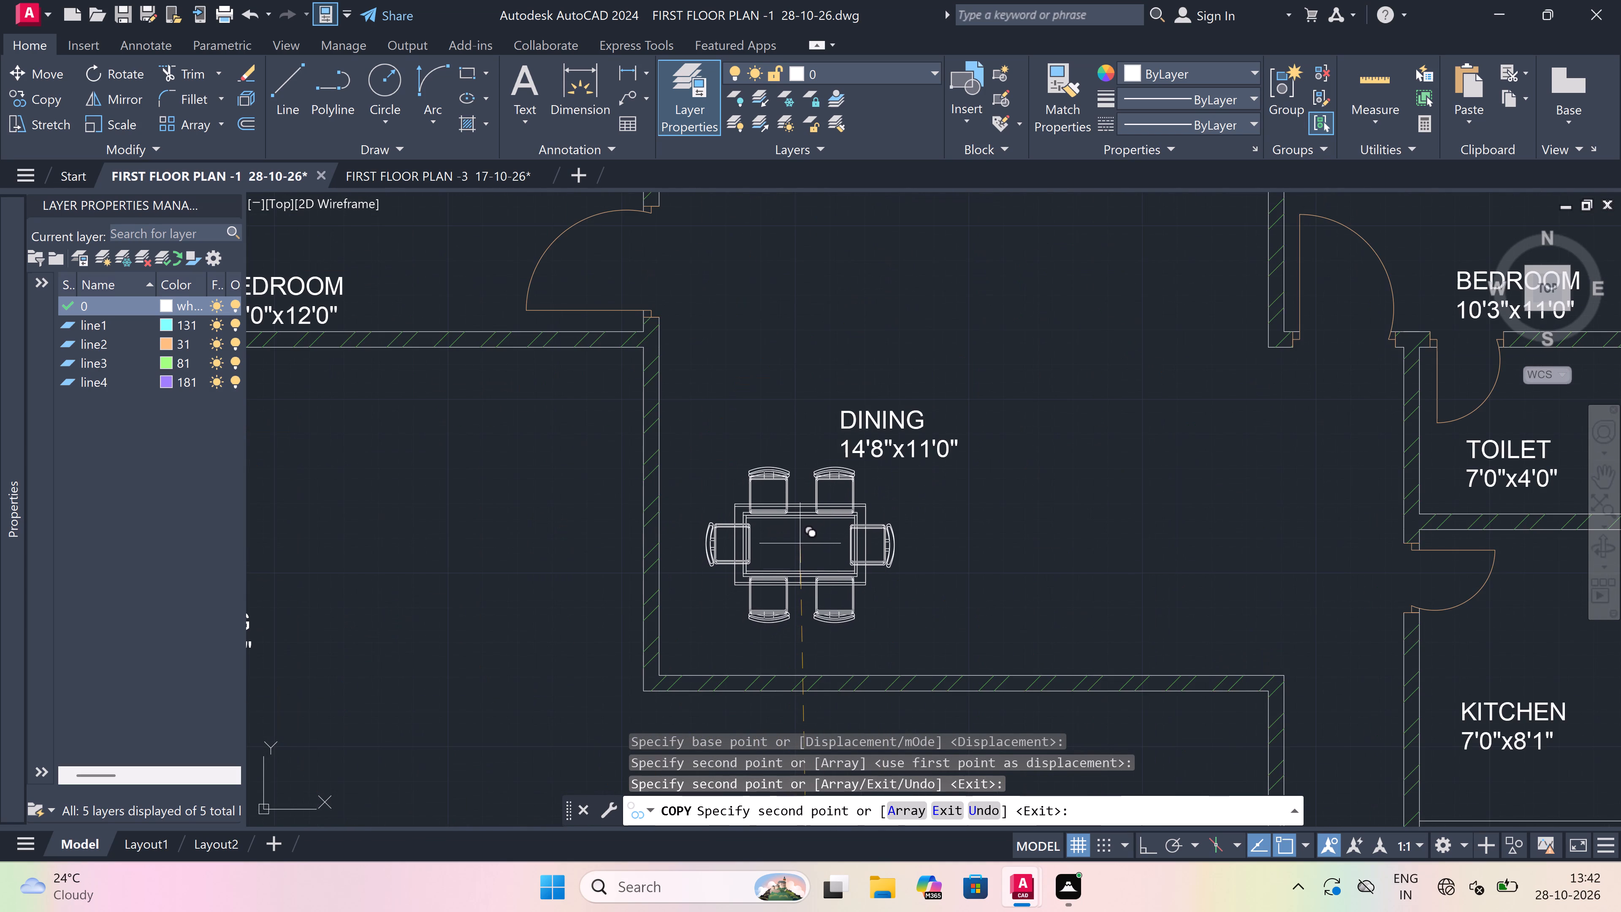
pyautogui.click(794, 554)
# Place a dining set copy in the northern DRAWING 15'7"x11'9", overlapping the west part of its label, and end copying.
pyautogui.scroll(-4, 791, 491)
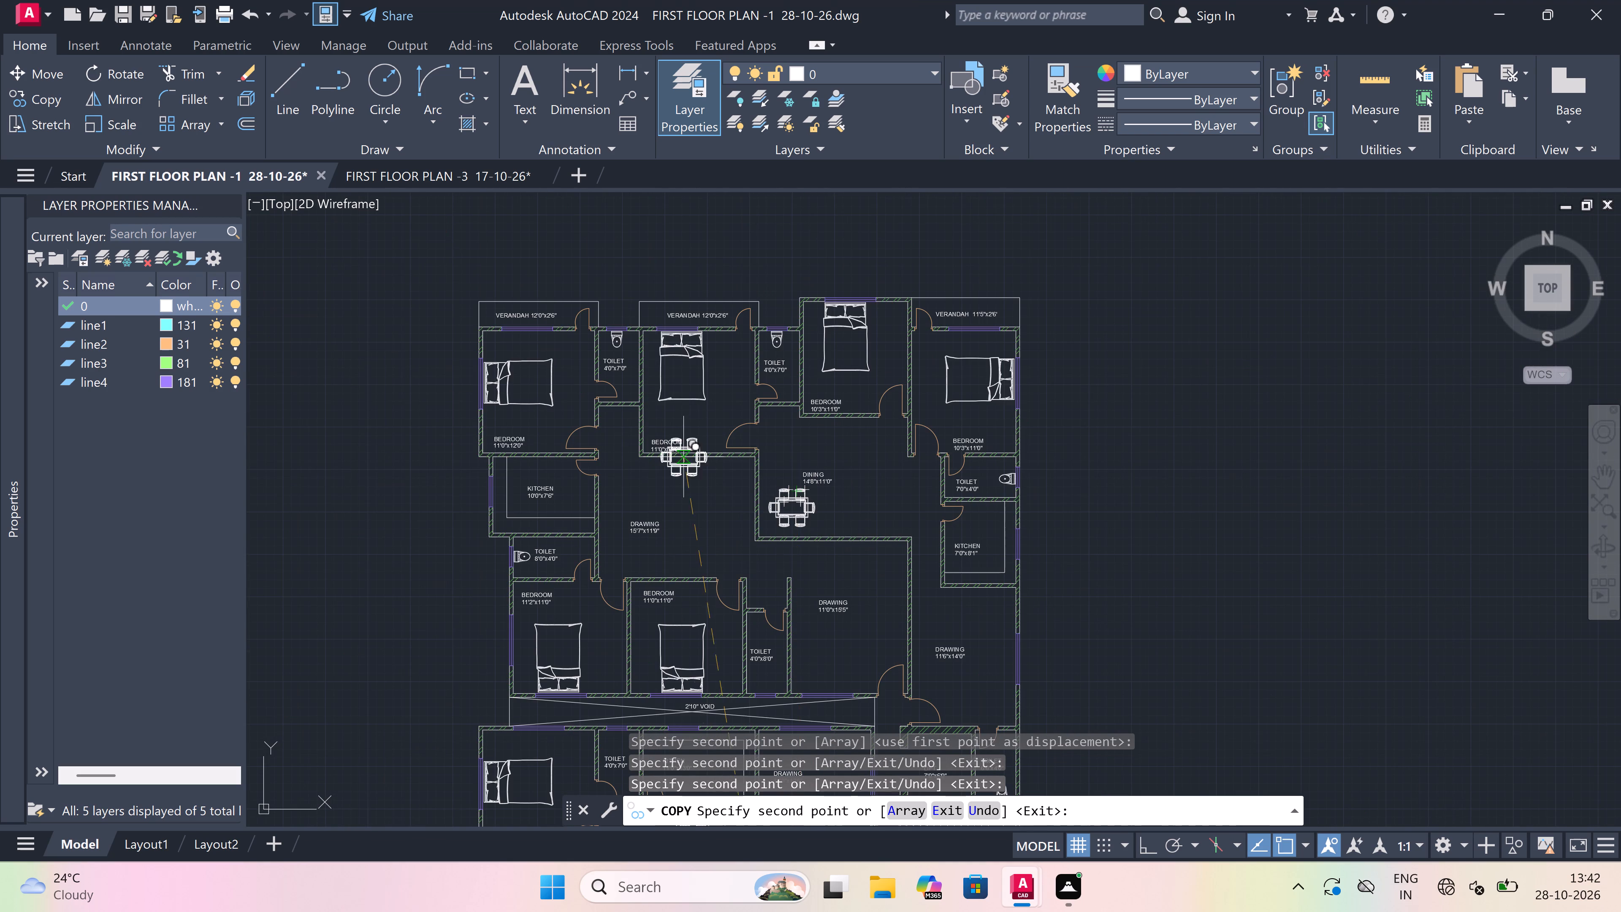
pyautogui.scroll(1, 647, 502)
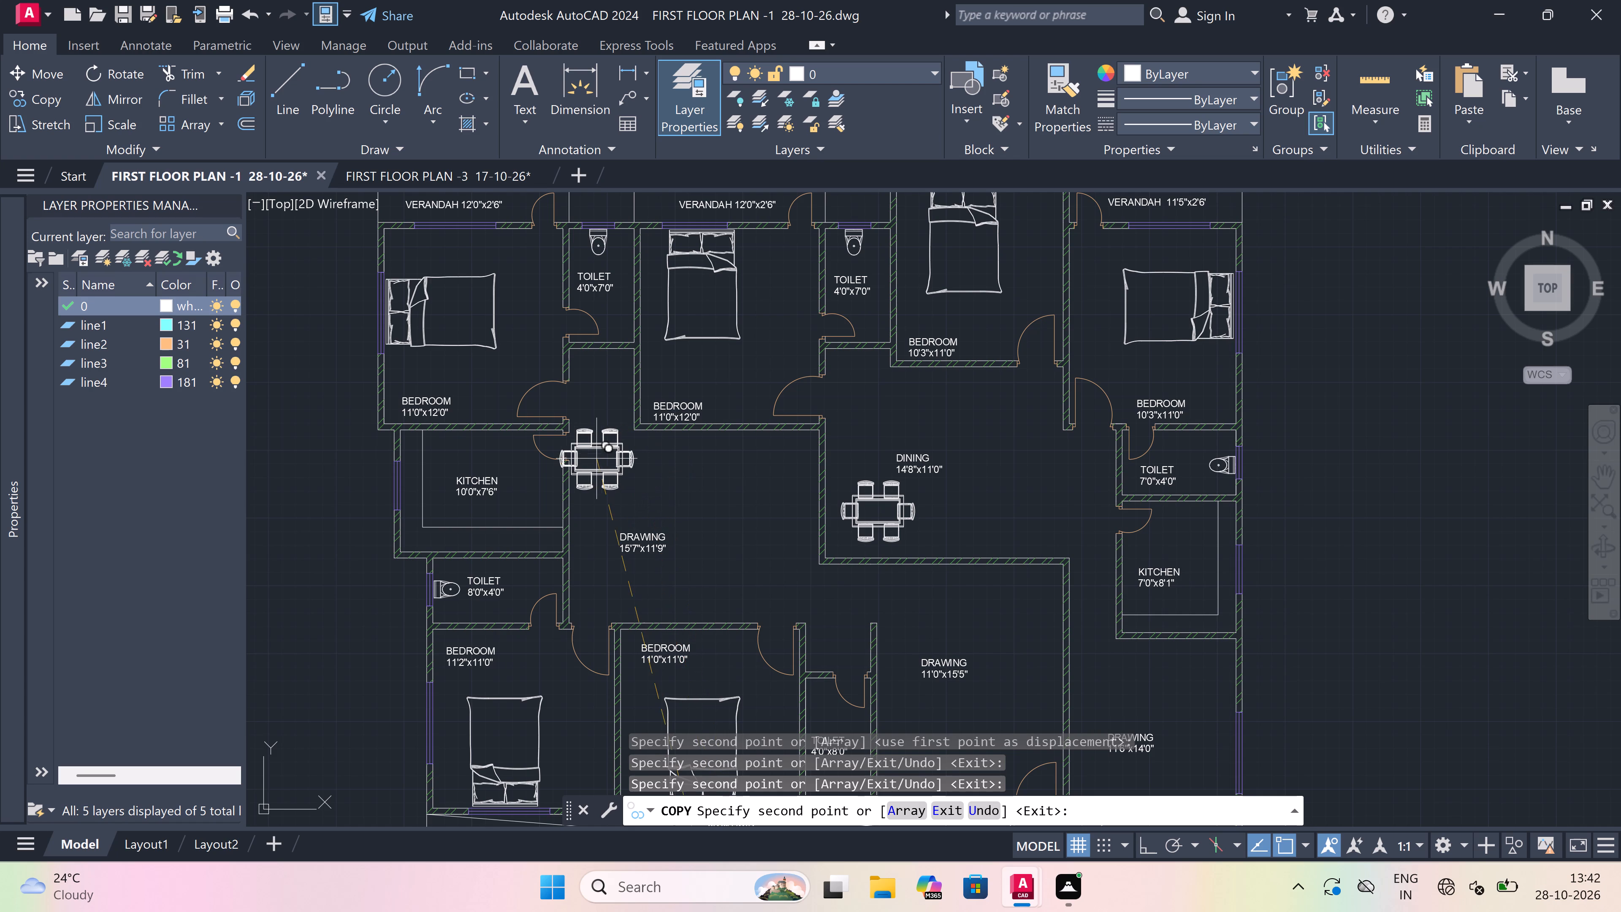
pyautogui.scroll(-1, 697, 464)
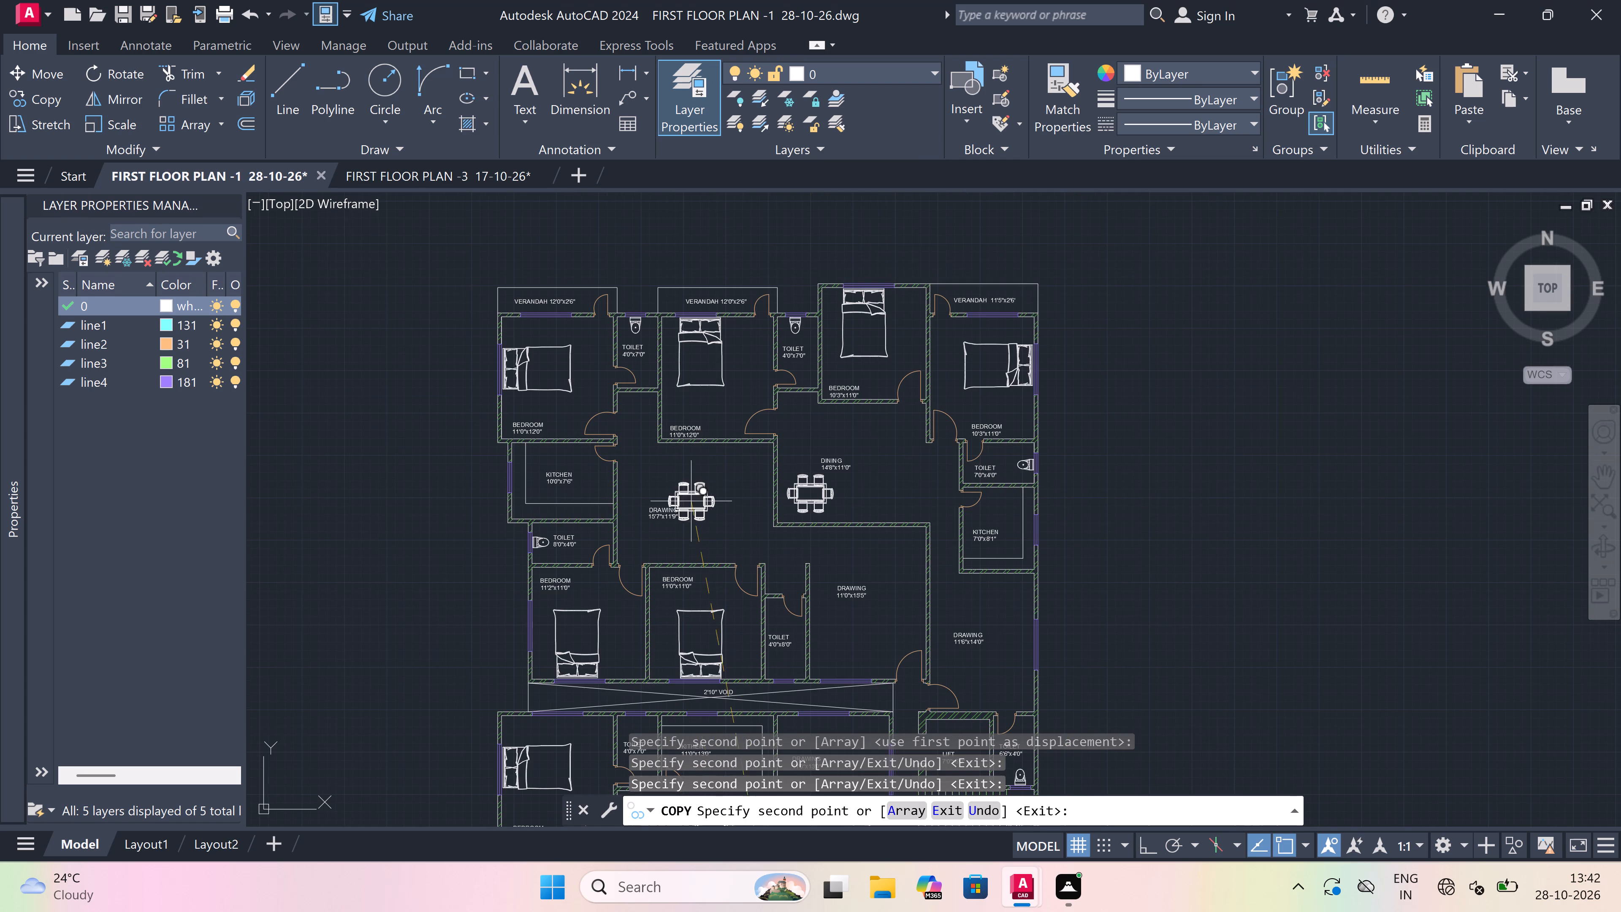
pyautogui.scroll(2, 645, 537)
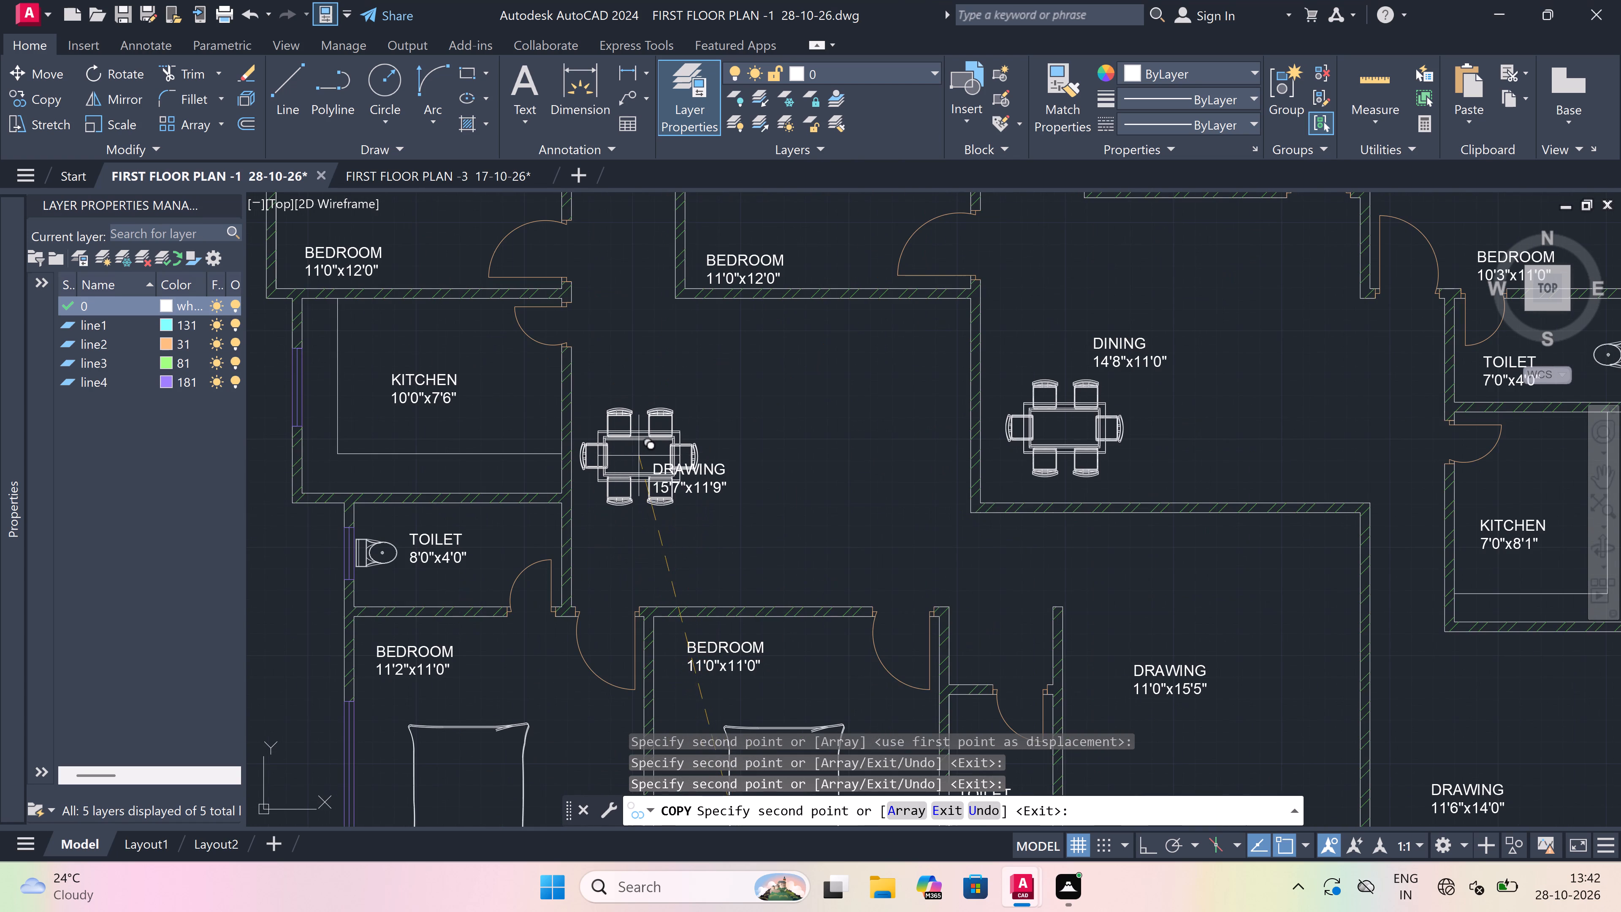
pyautogui.scroll(3, 645, 462)
pyautogui.click(645, 459)
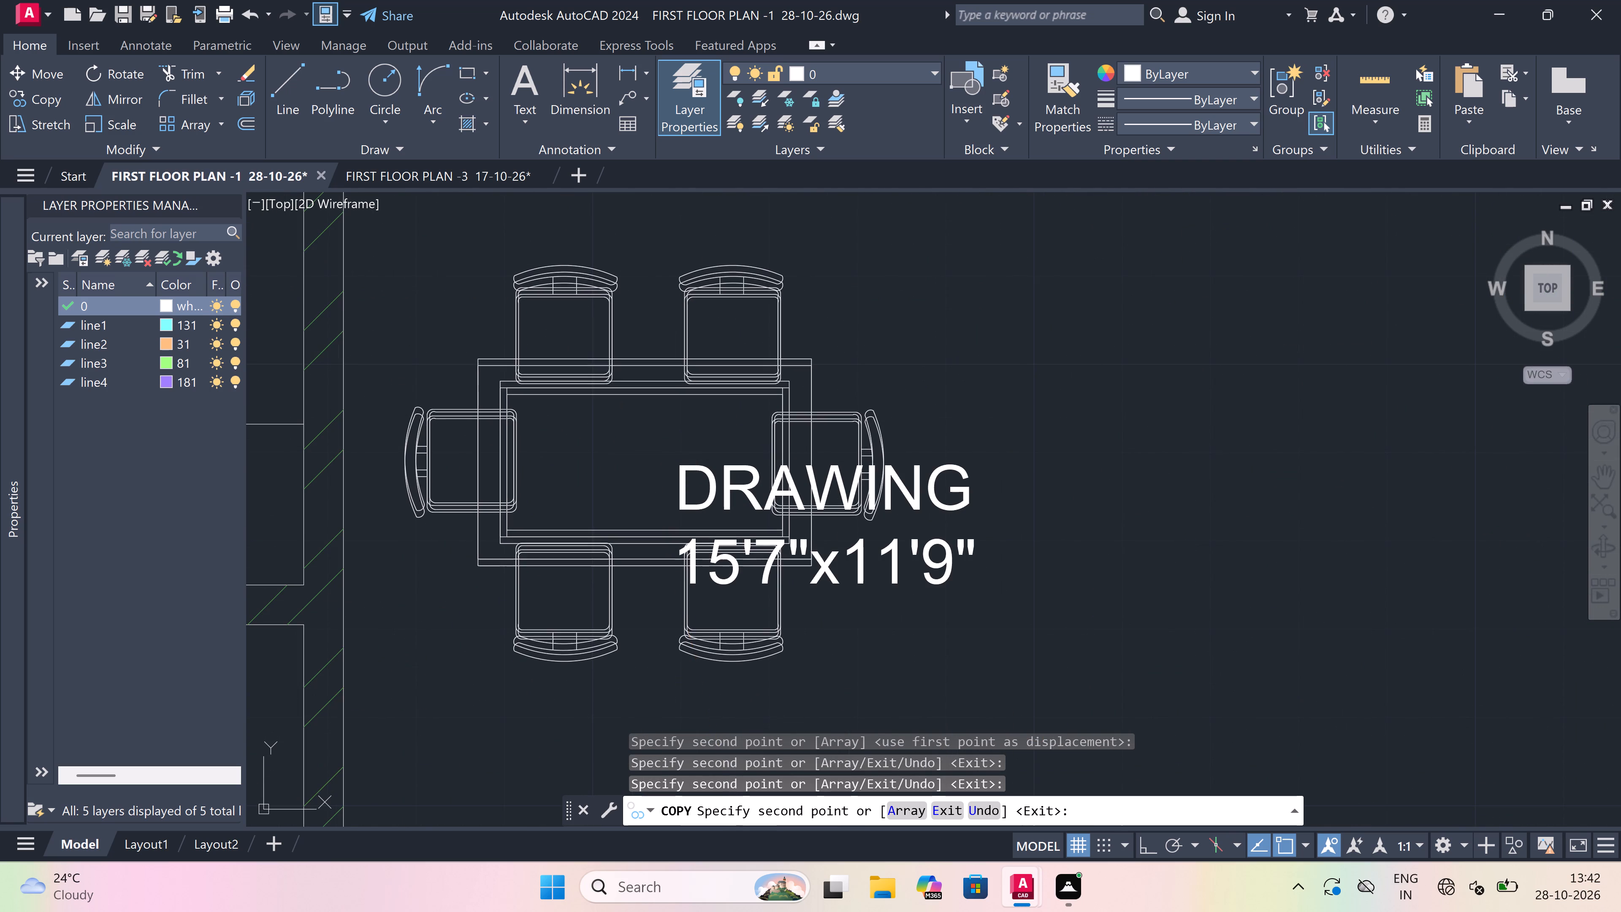
pyautogui.scroll(-6, 599, 509)
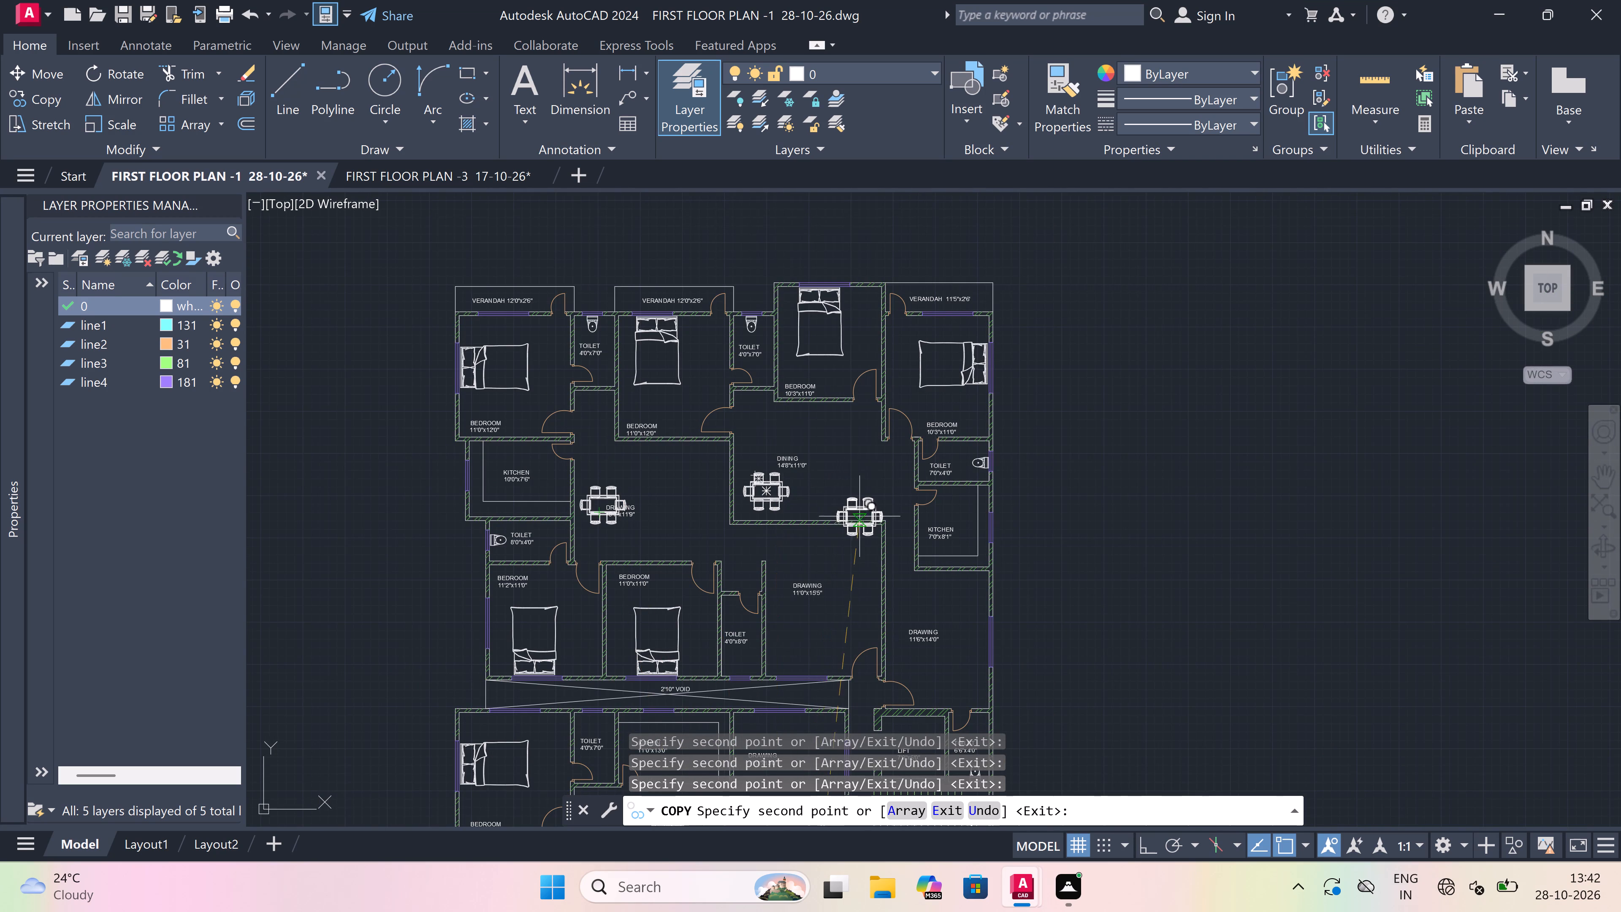
pyautogui.scroll(1, 861, 512)
pyautogui.scroll(-1, 763, 451)
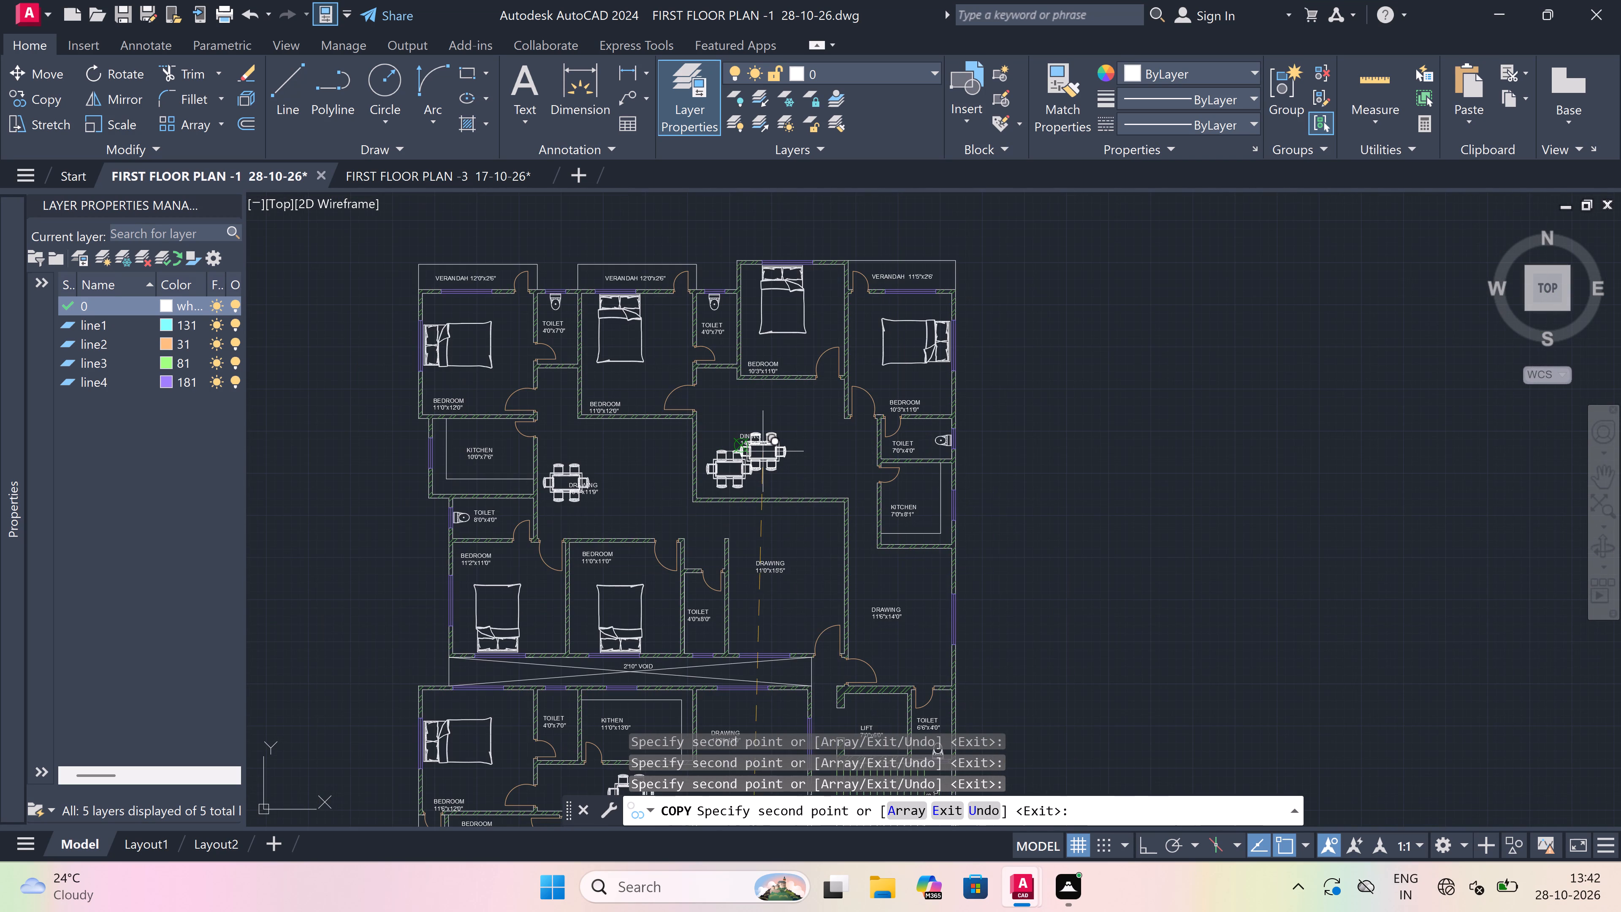
pyautogui.scroll(-2, 702, 438)
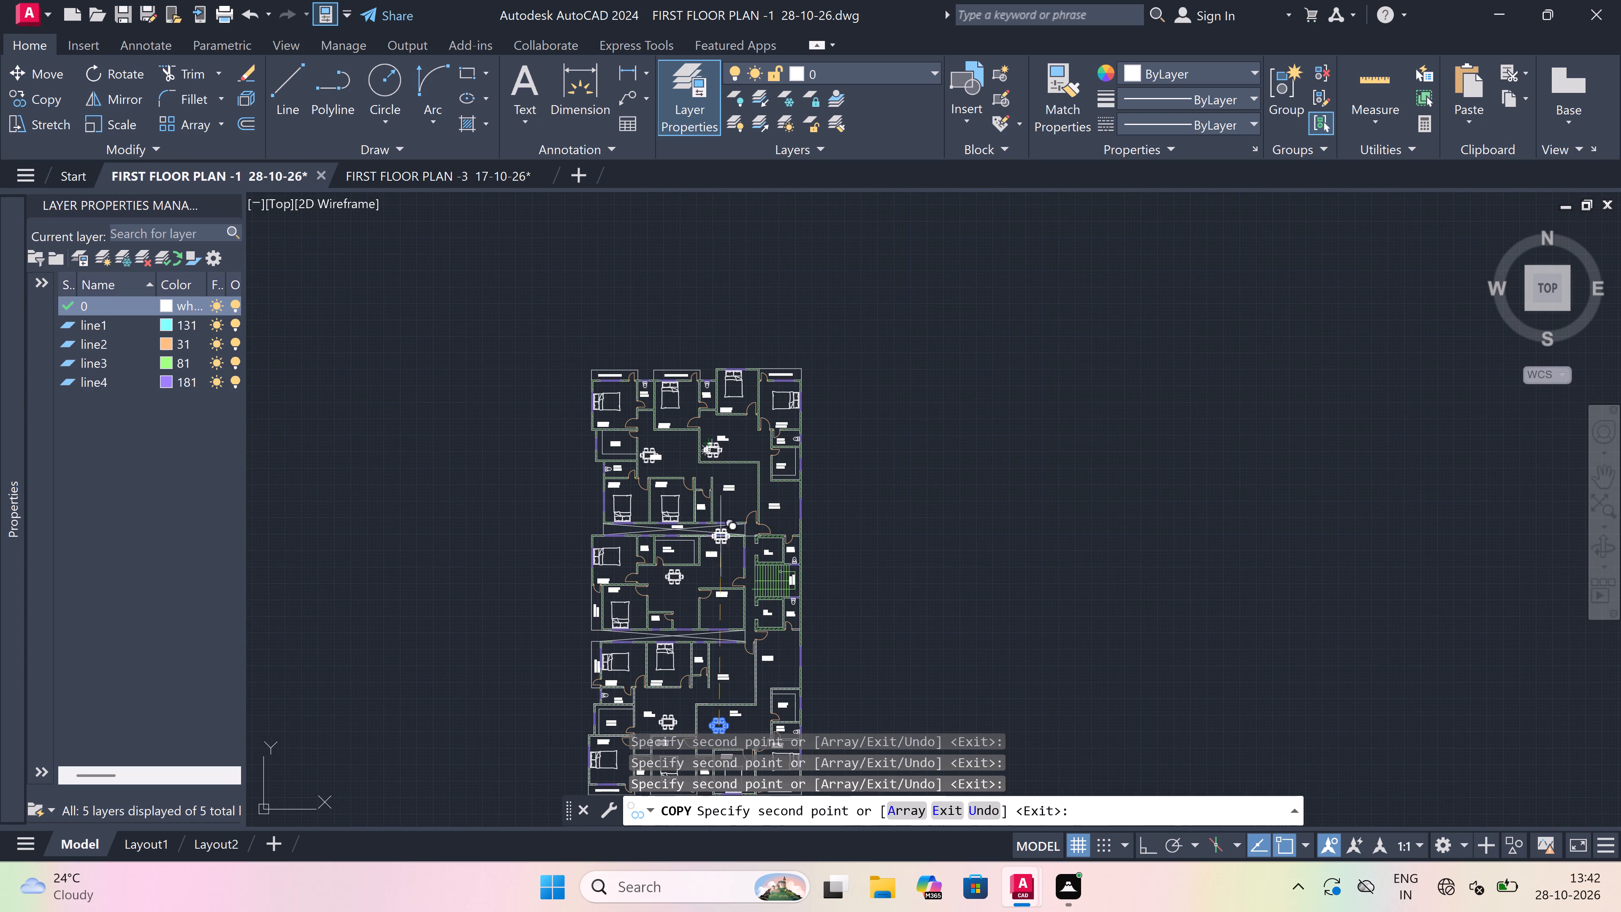
pyautogui.scroll(-1, 725, 553)
pyautogui.scroll(2, 724, 690)
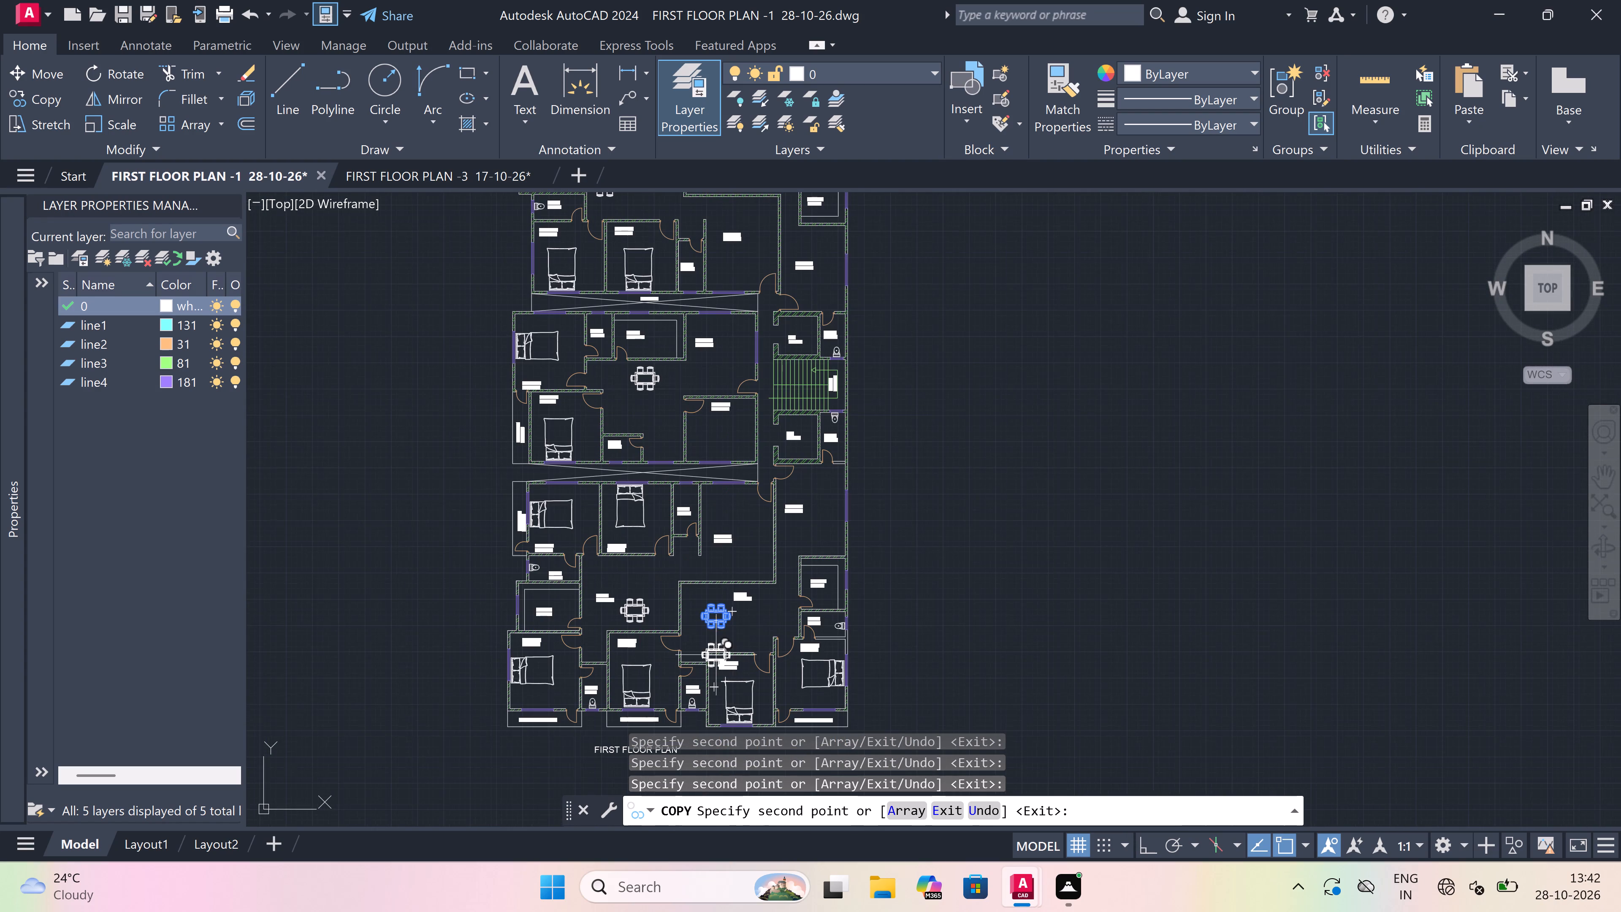
pyautogui.press('Escape')
# Scale down the dining set south of KITHEN 11'0"x13'0" freehand, using the table's centre as the base point.
pyautogui.scroll(3, 614, 309)
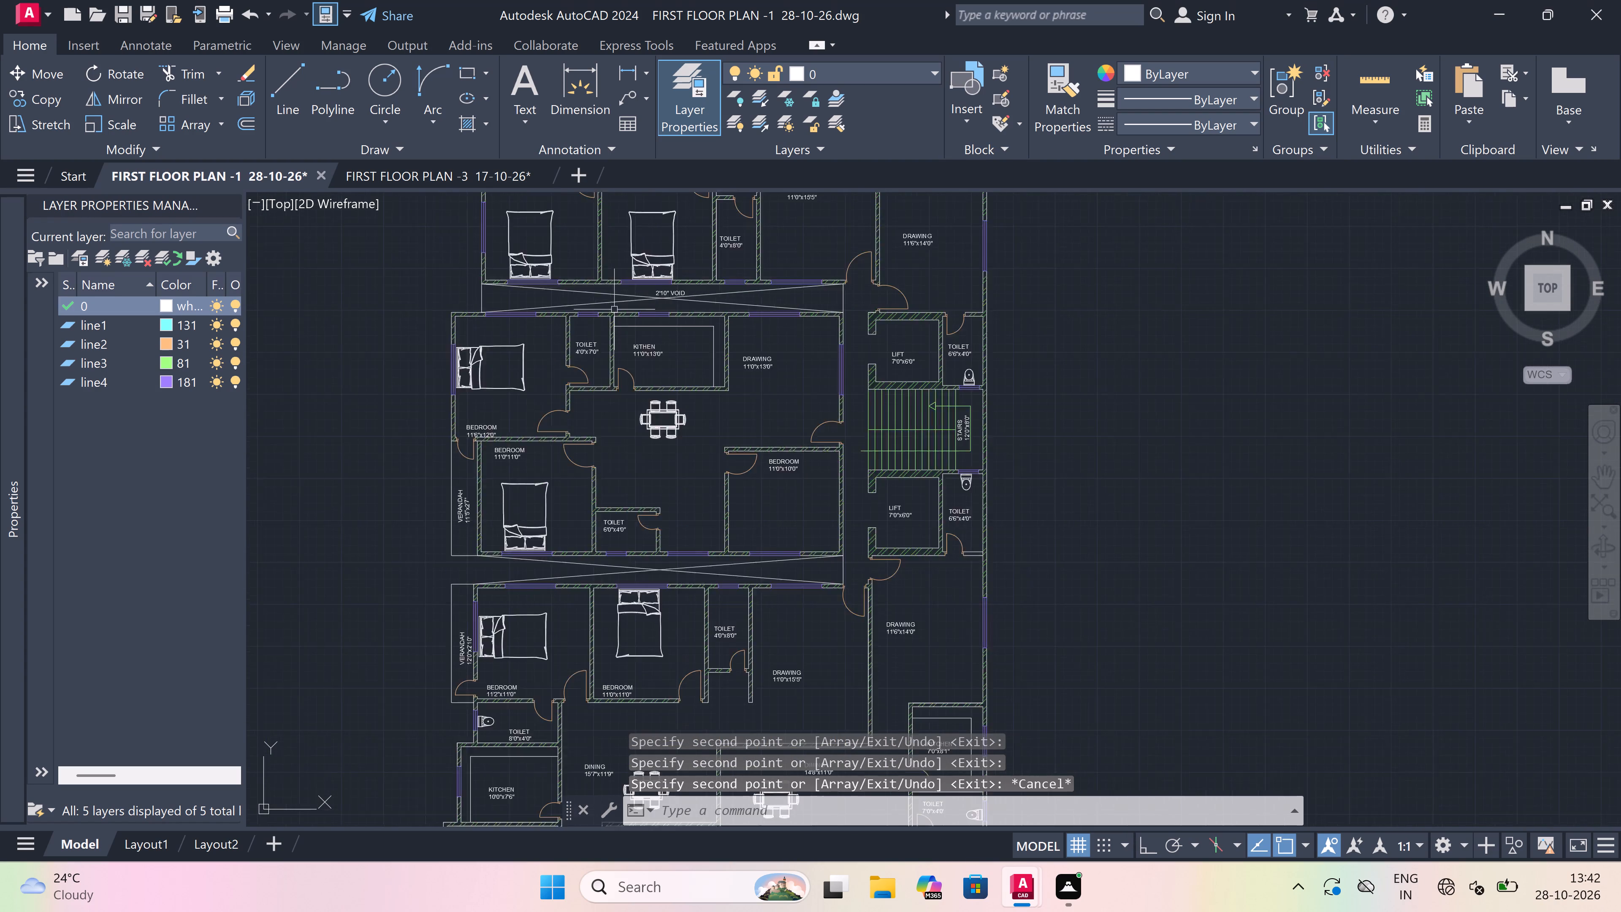
pyautogui.scroll(-1, 649, 358)
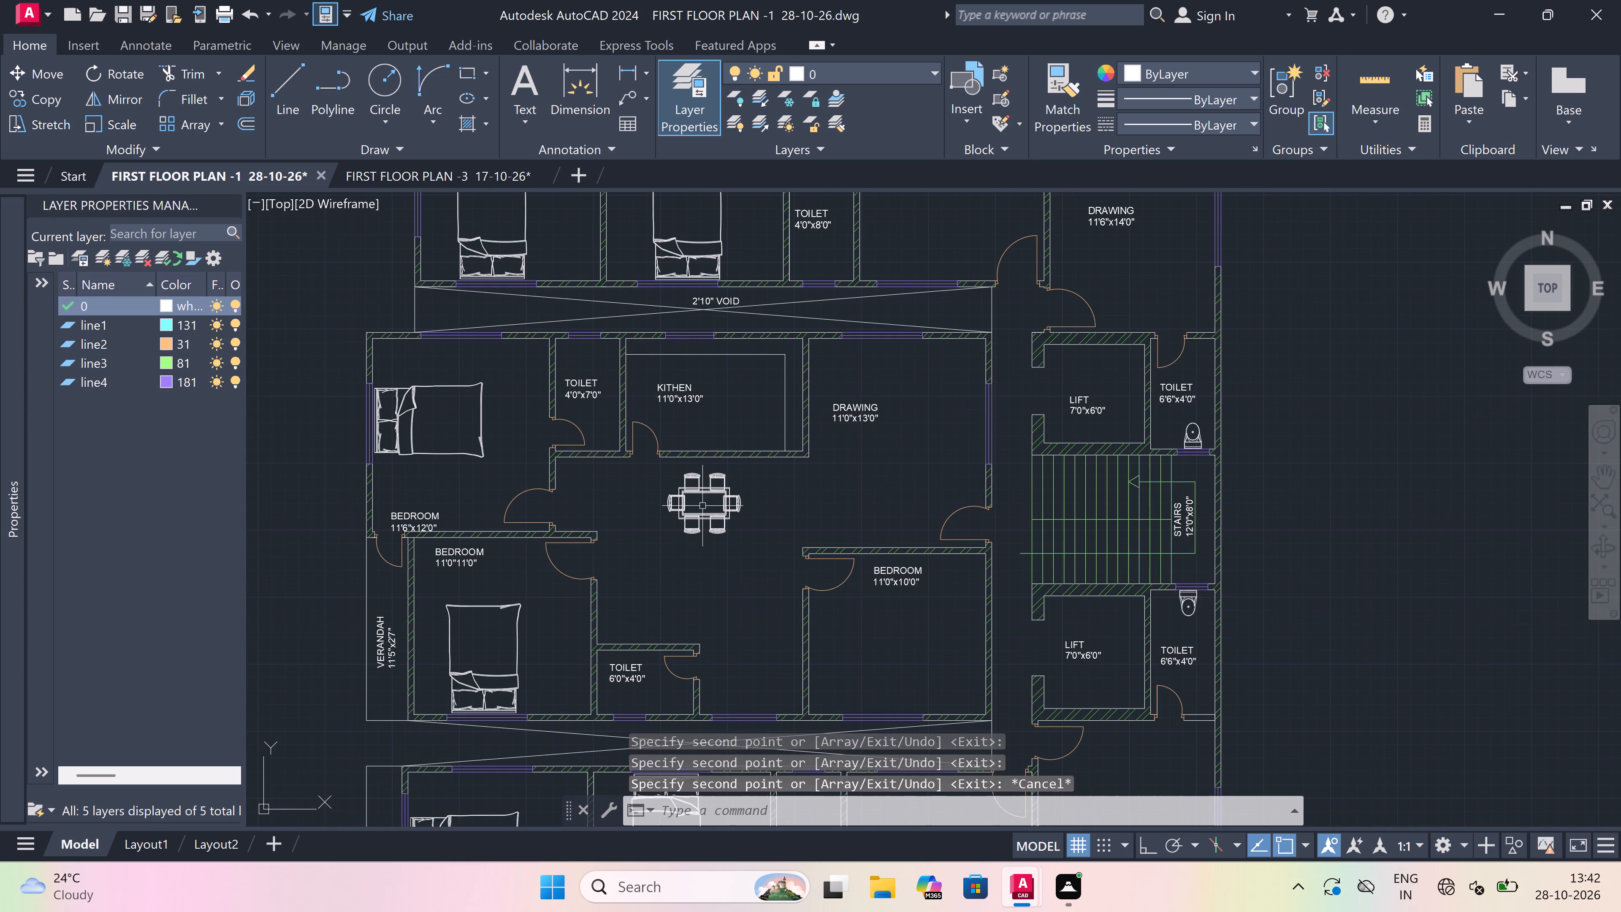
pyautogui.scroll(1, 703, 507)
pyautogui.scroll(1, 759, 469)
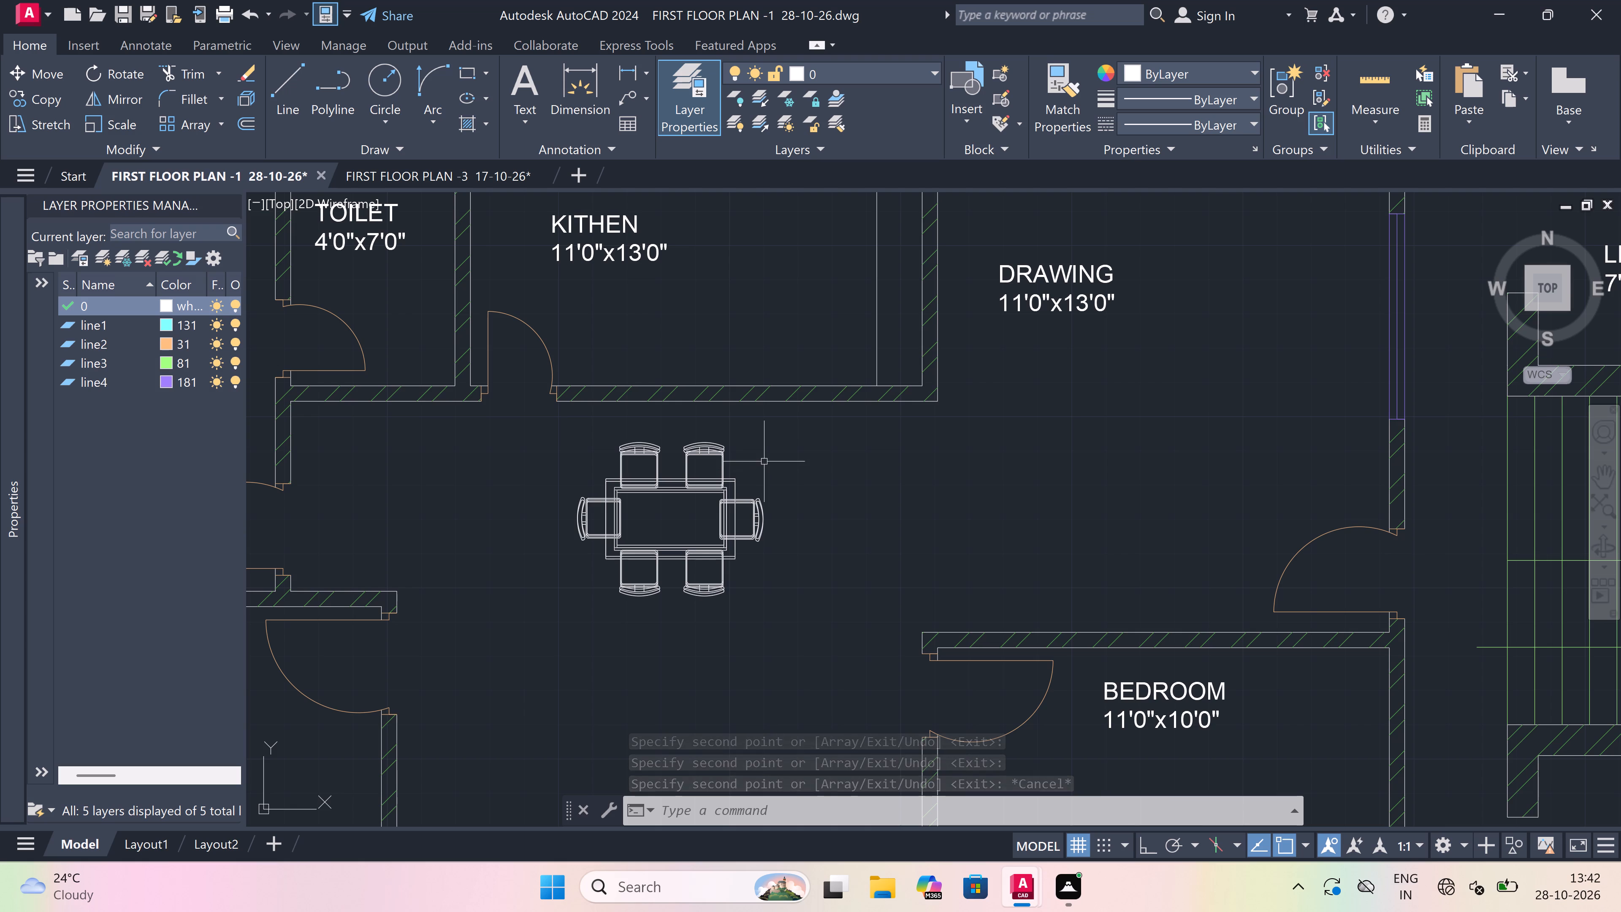
pyautogui.click(777, 437)
pyautogui.moveTo(490, 630); pyautogui.dragTo(491, 623)
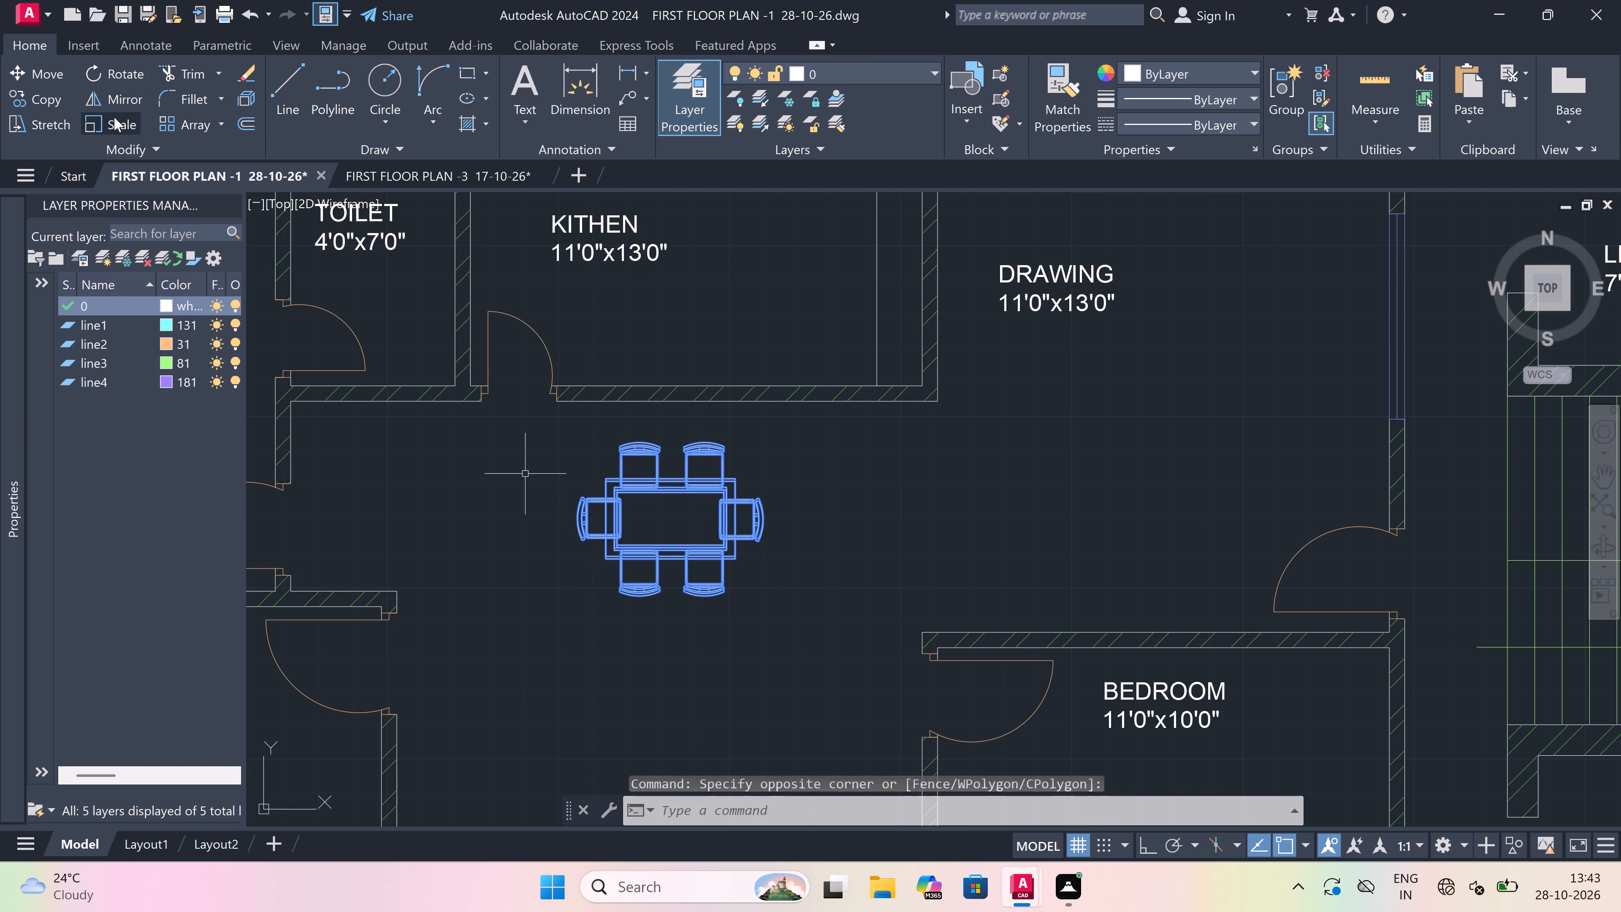
pyautogui.click(116, 120)
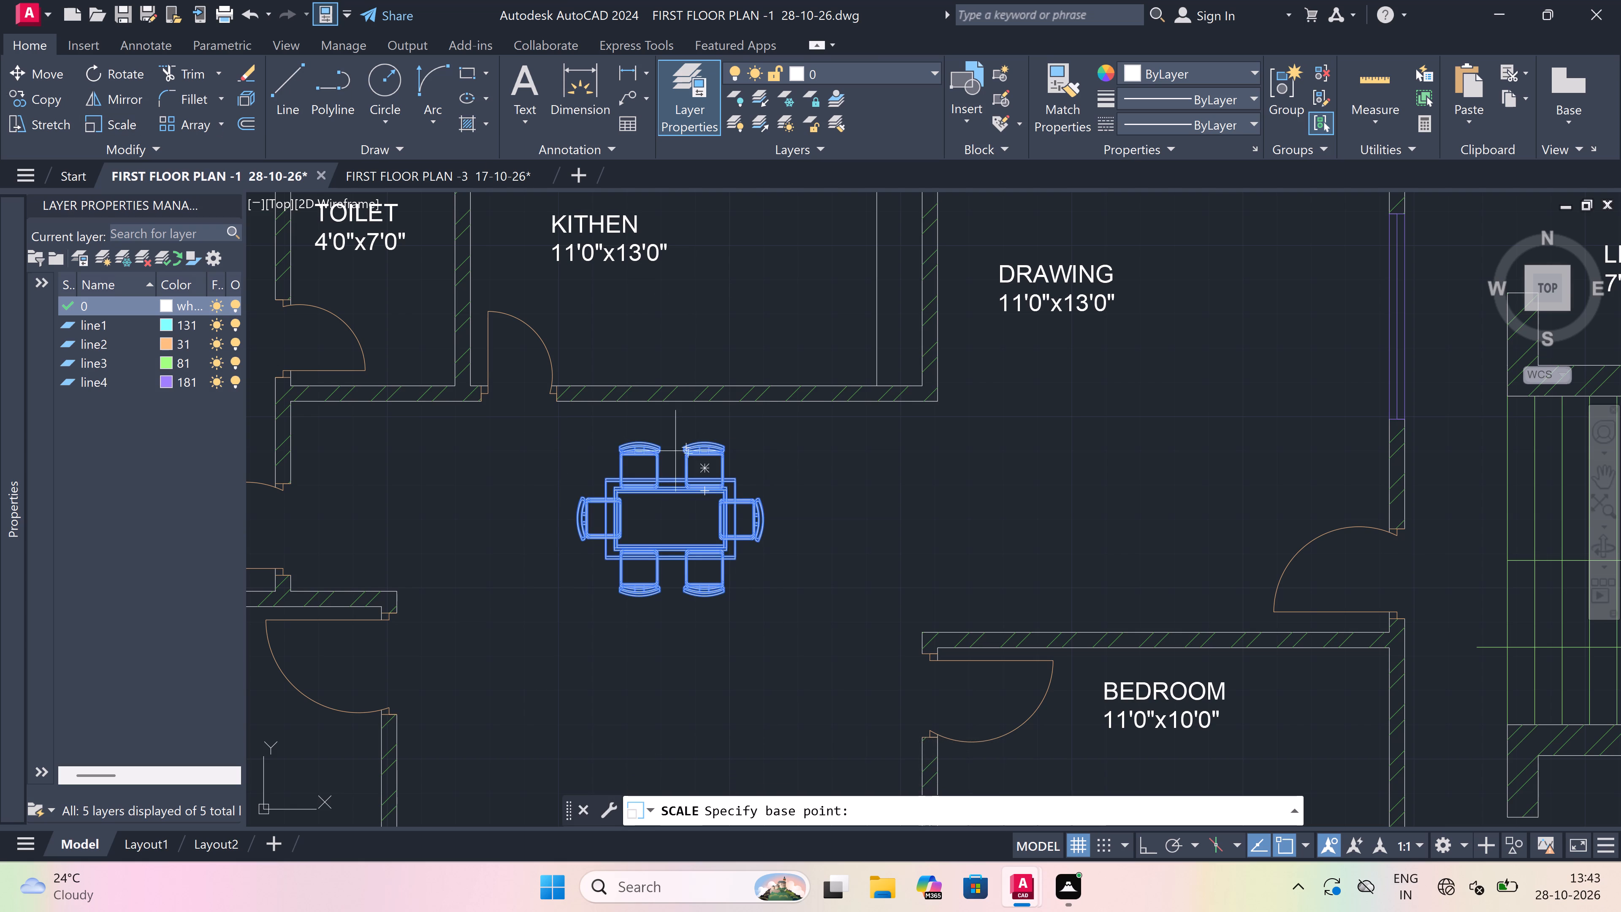
pyautogui.click(670, 514)
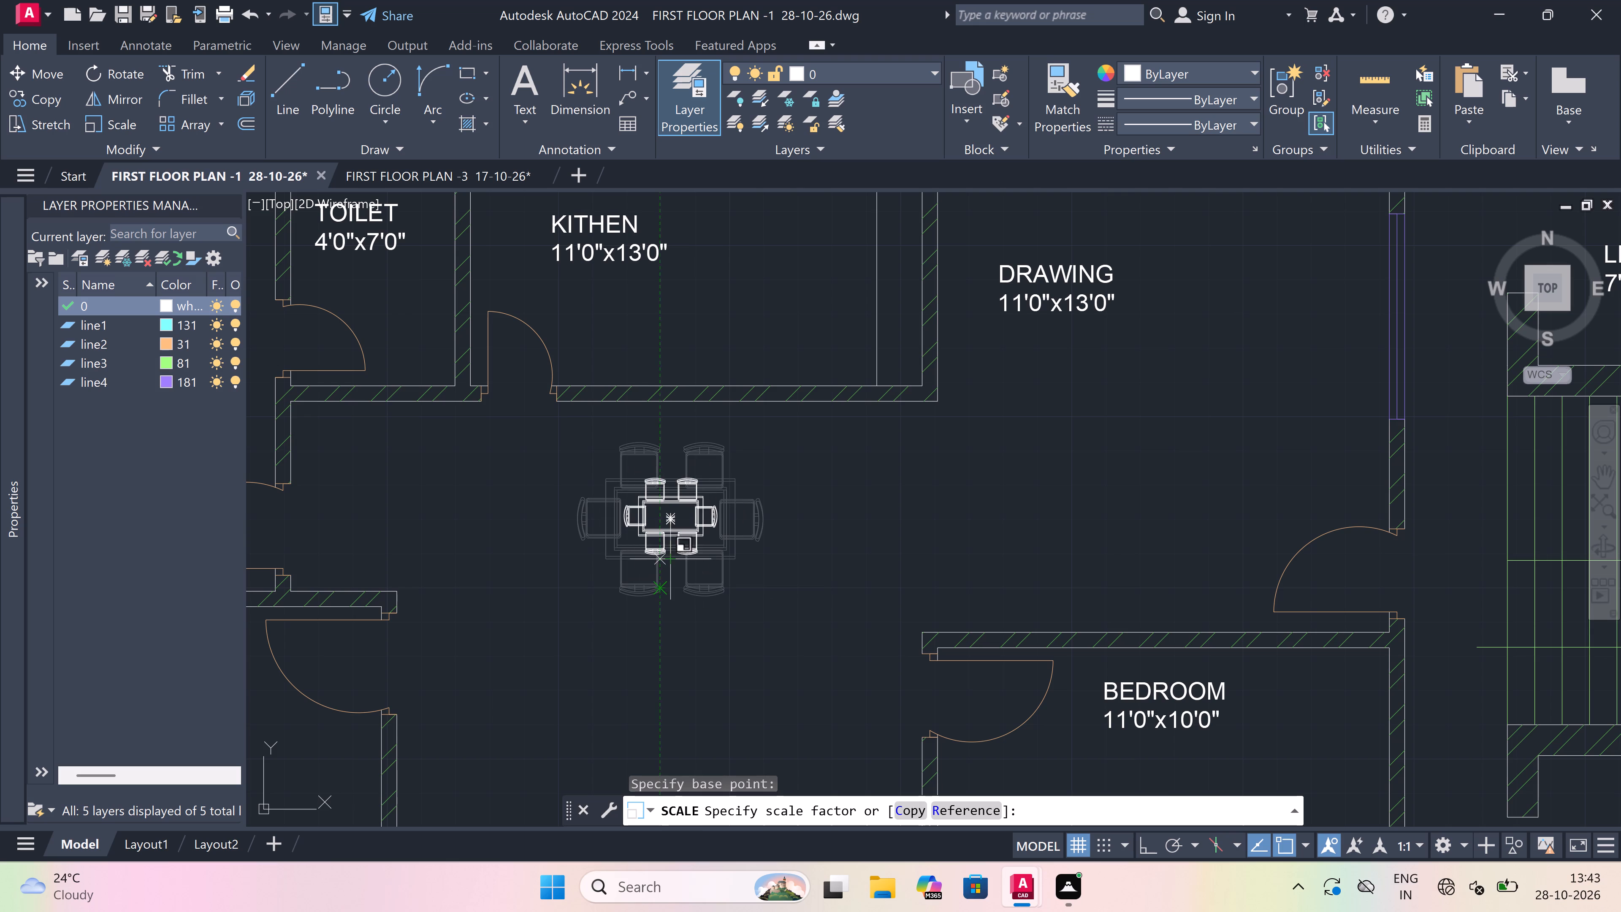
pyautogui.click(667, 581)
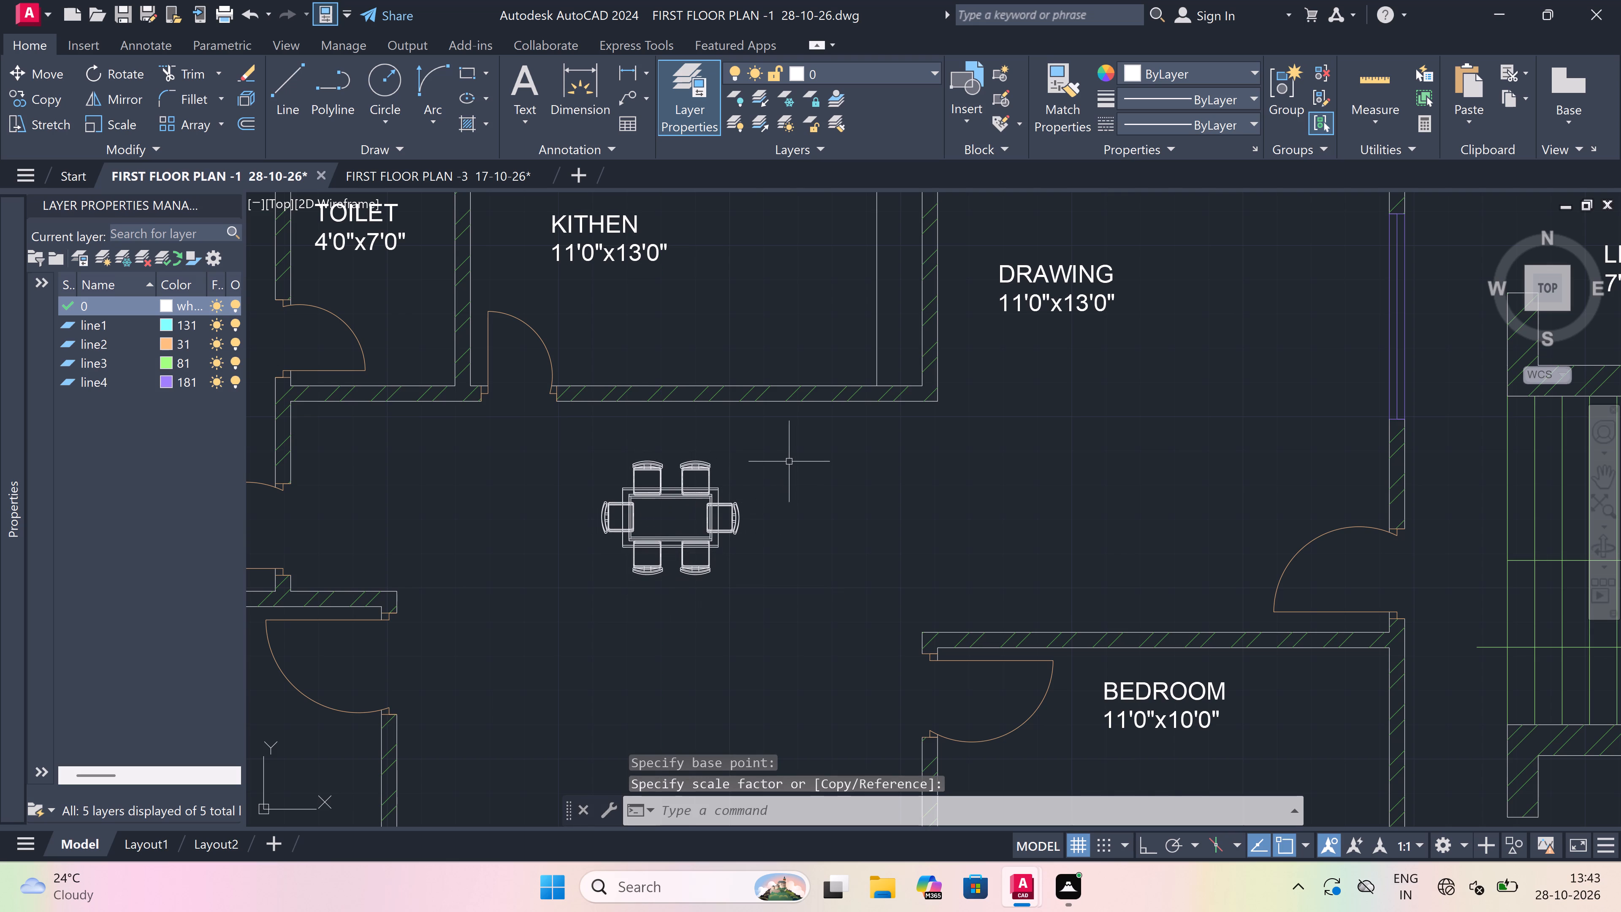
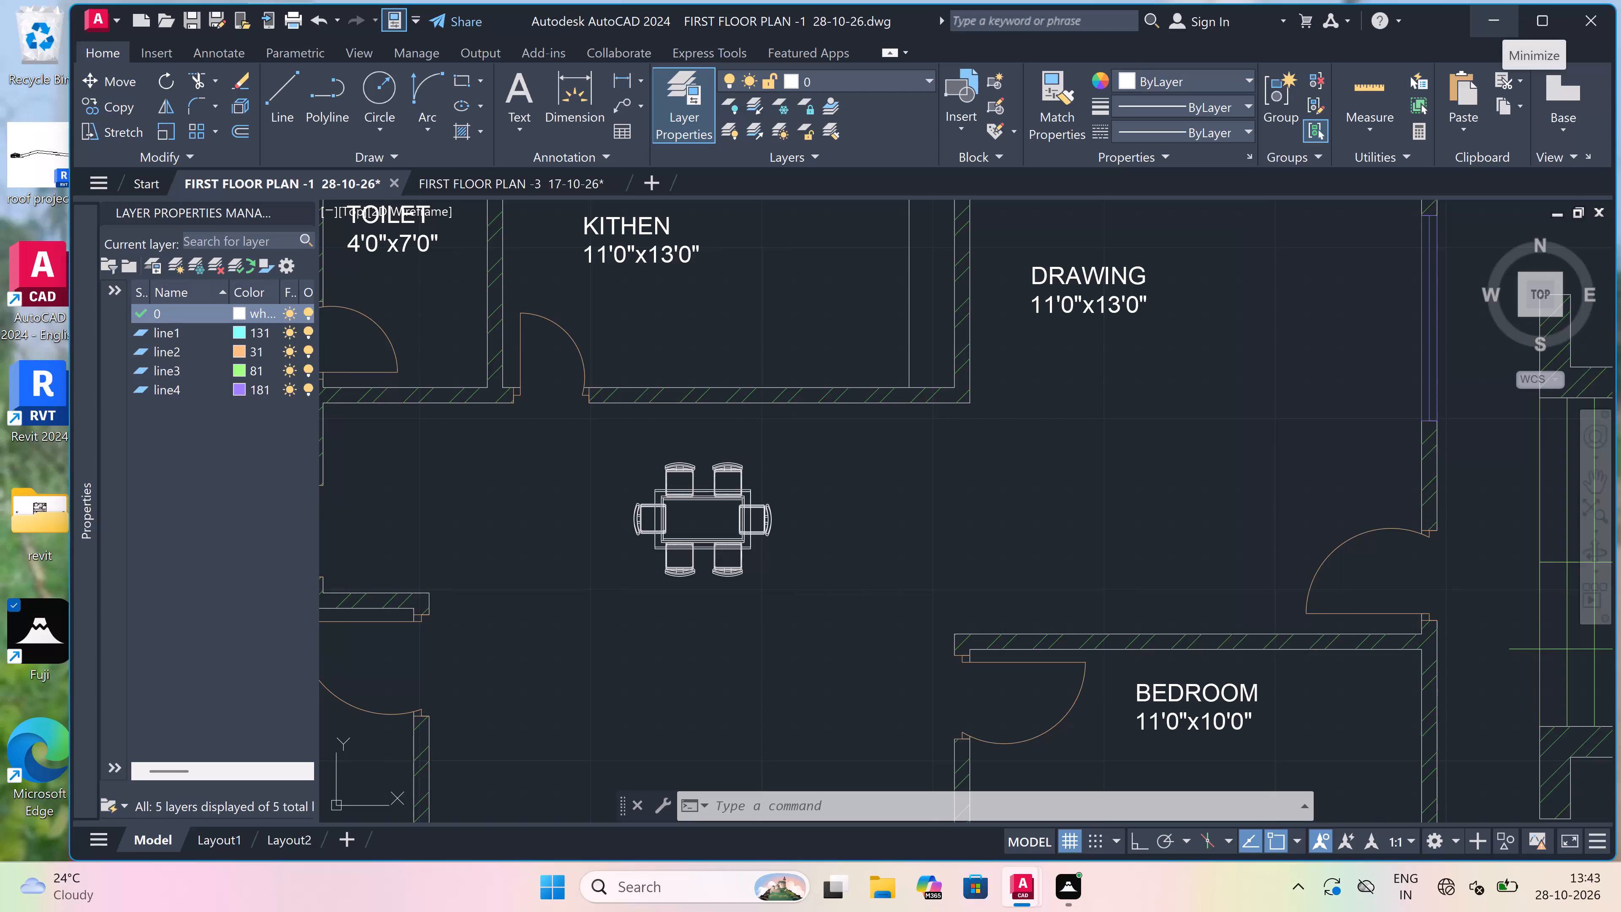
# Move the "DRAWING 15'7"x11'9"" room label off the dining table into the clear floor area below it.
pyautogui.click(1537, 14)
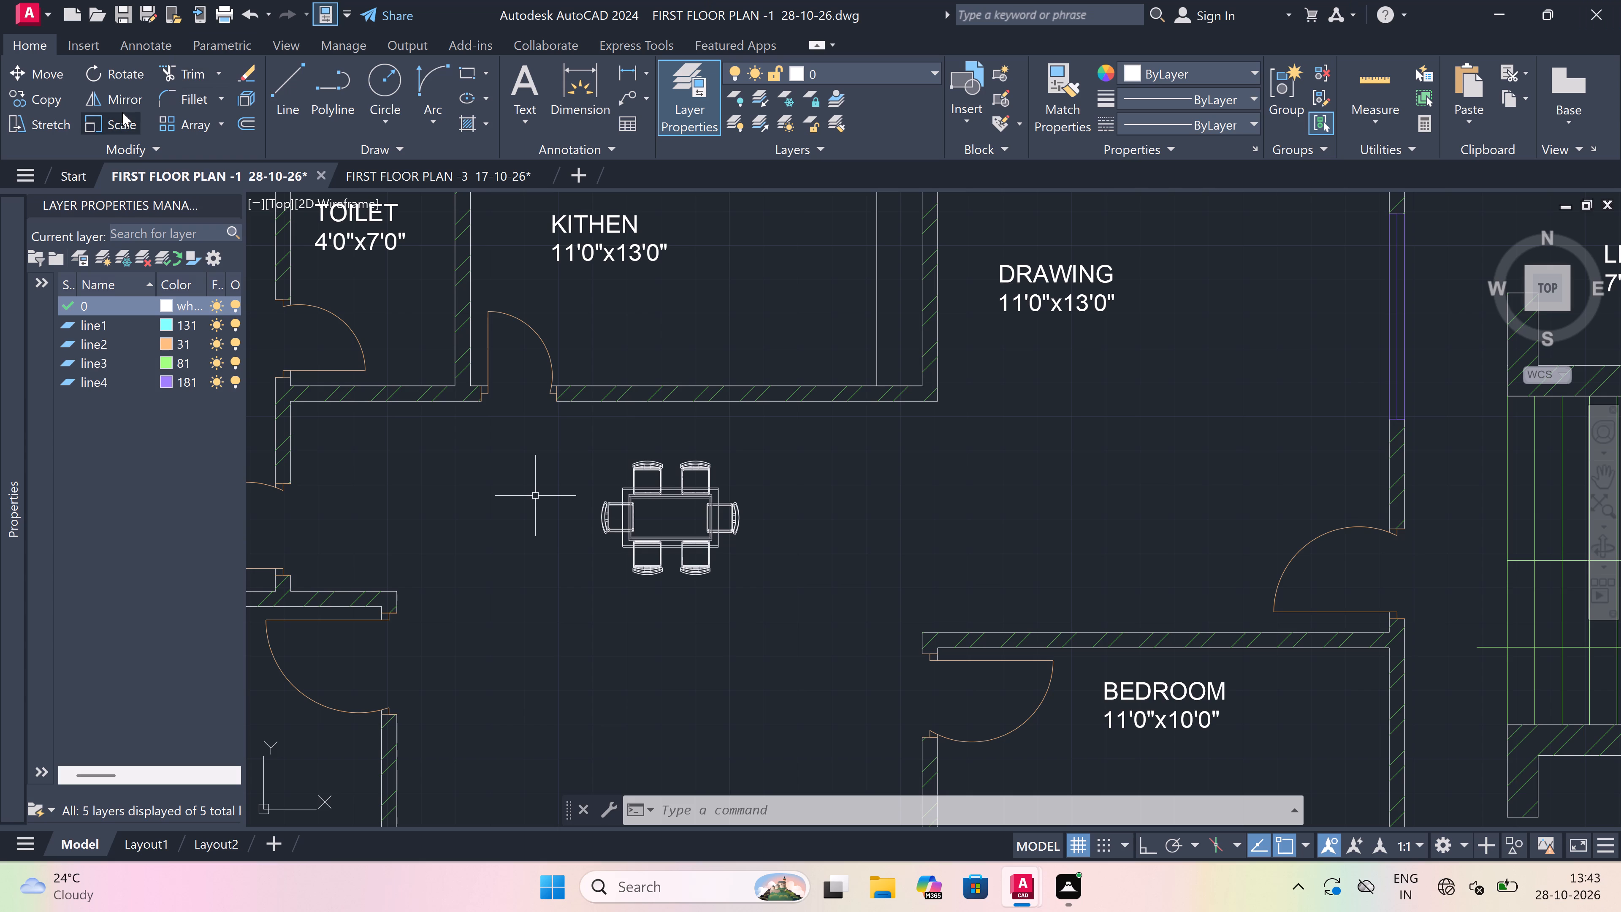
pyautogui.scroll(-6, 155, 101)
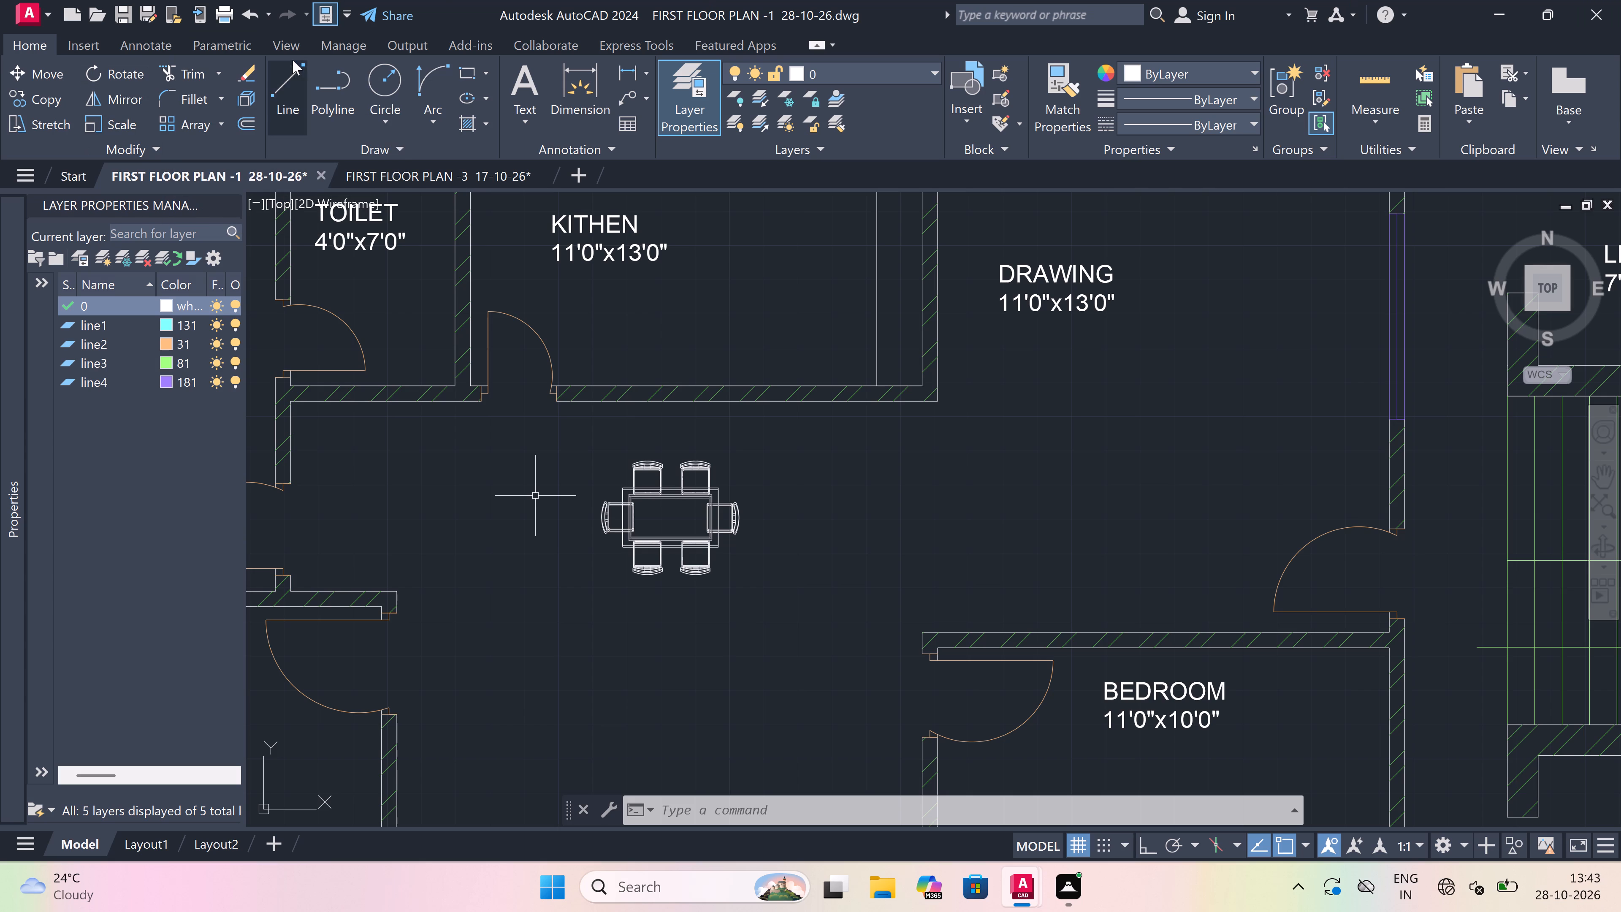
pyautogui.scroll(-4, 700, 596)
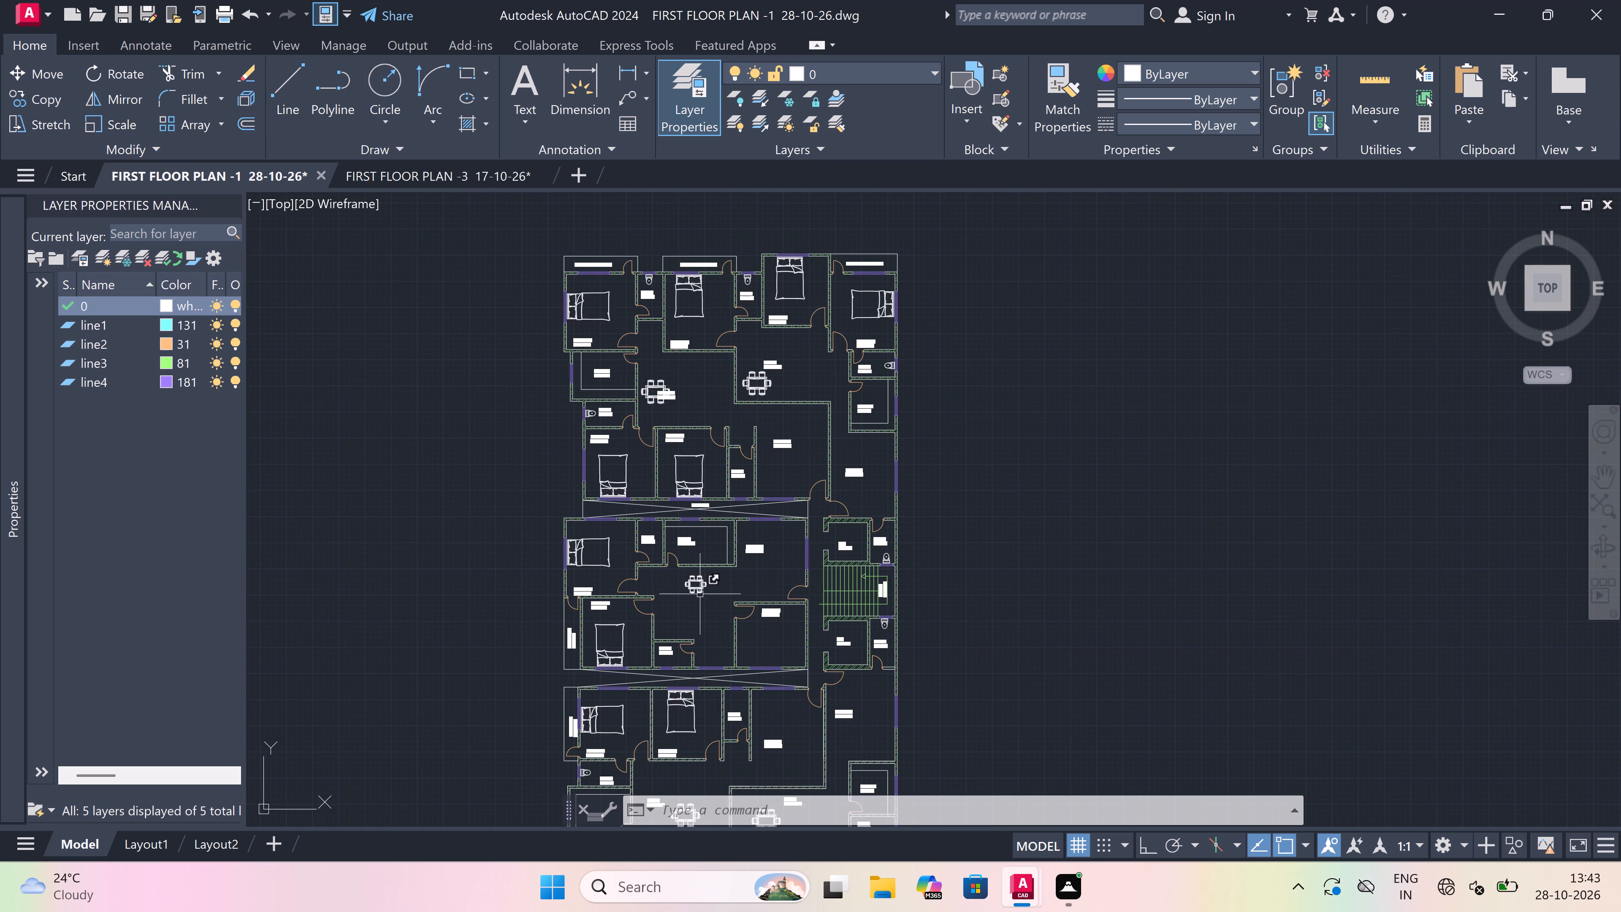
pyautogui.scroll(2, 684, 367)
pyautogui.scroll(2, 541, 445)
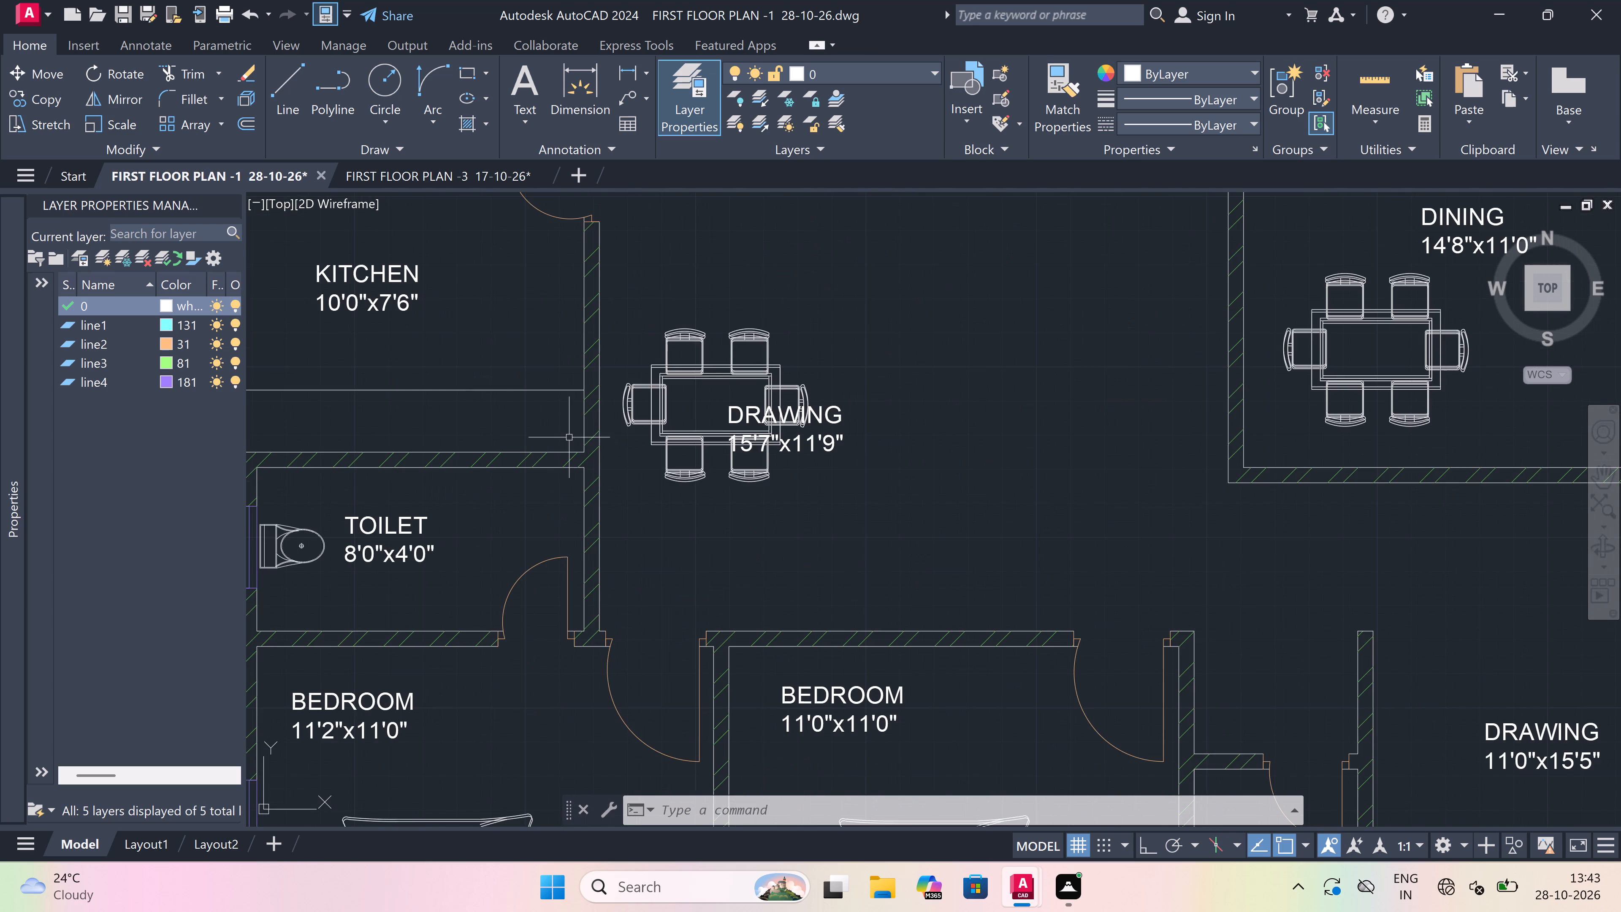
pyautogui.scroll(1, 804, 388)
pyautogui.click(700, 420)
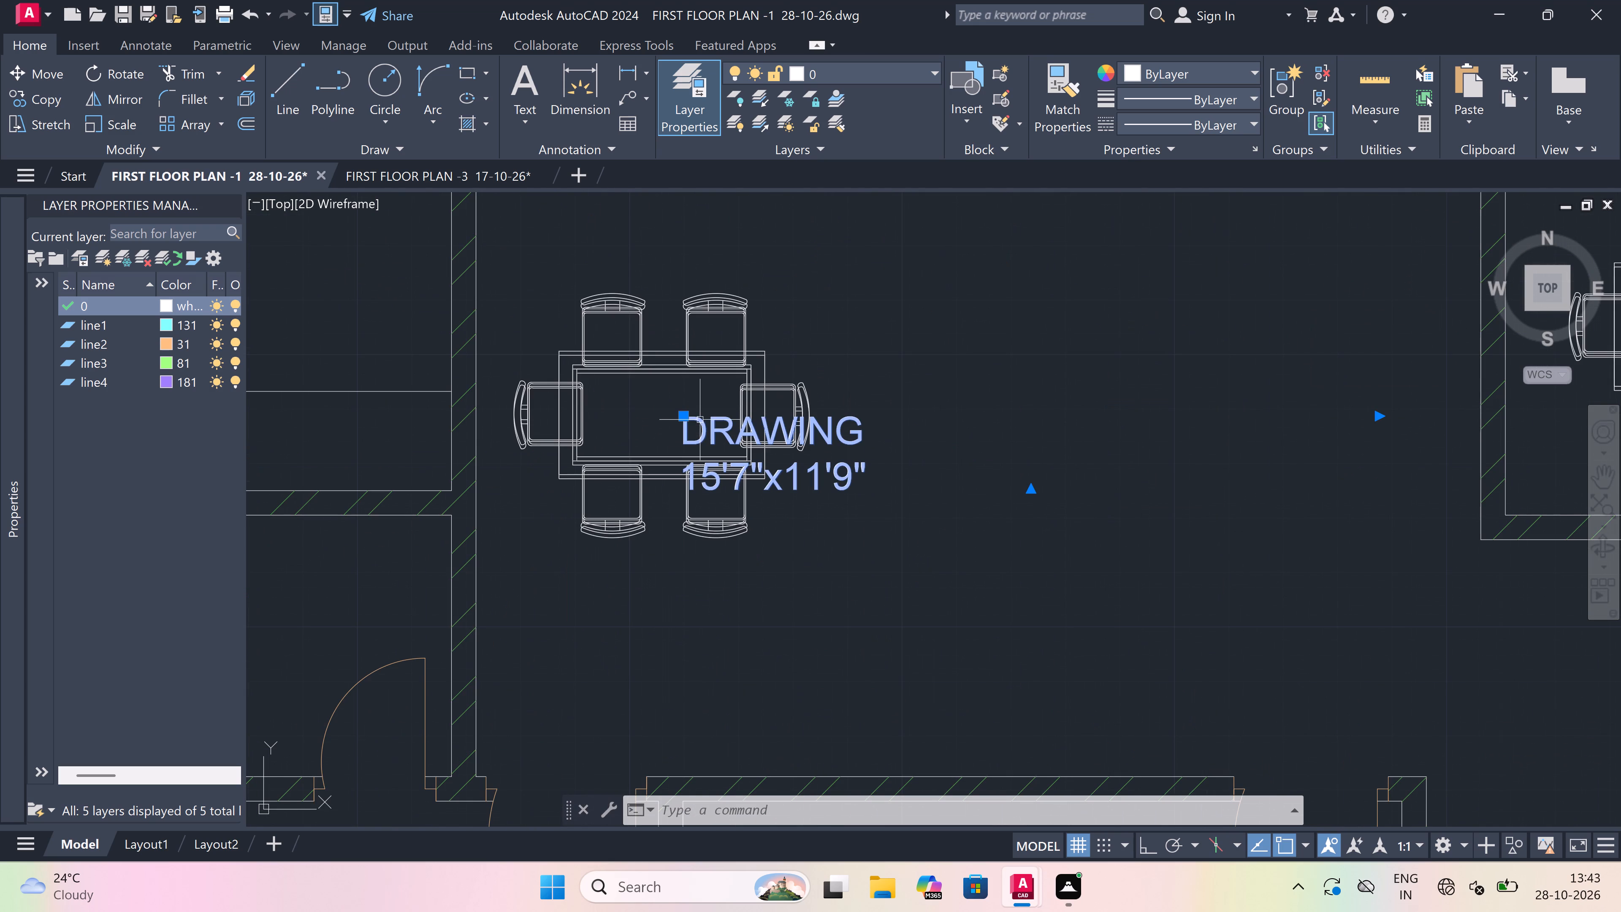
pyautogui.moveTo(686, 414); pyautogui.dragTo(691, 421)
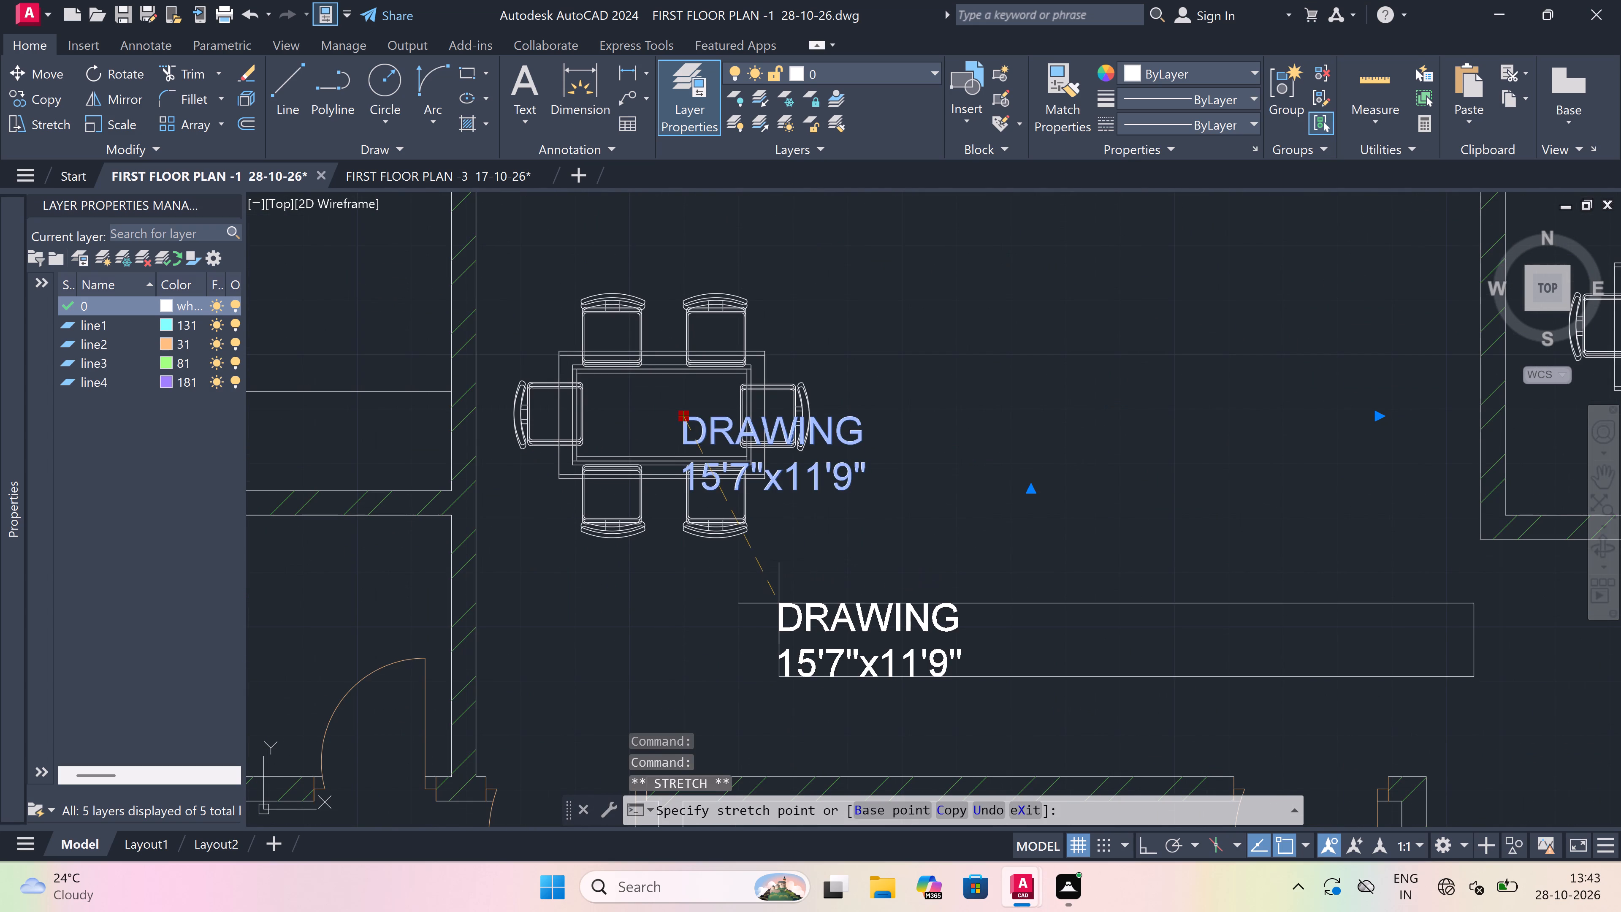
pyautogui.click(781, 598)
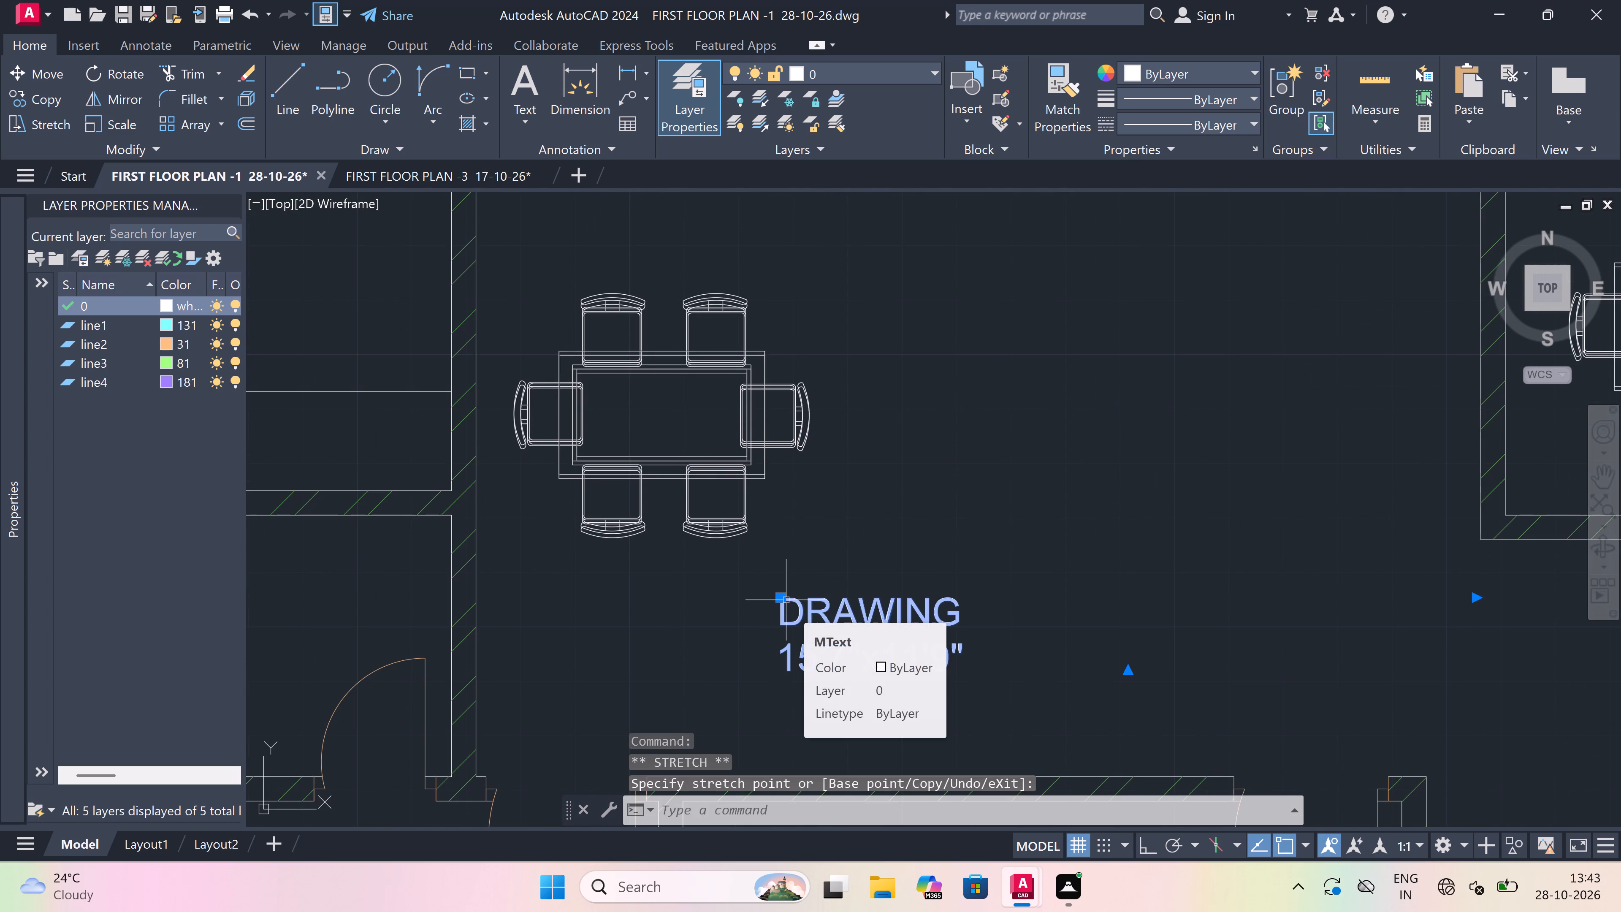
pyautogui.press('Escape')
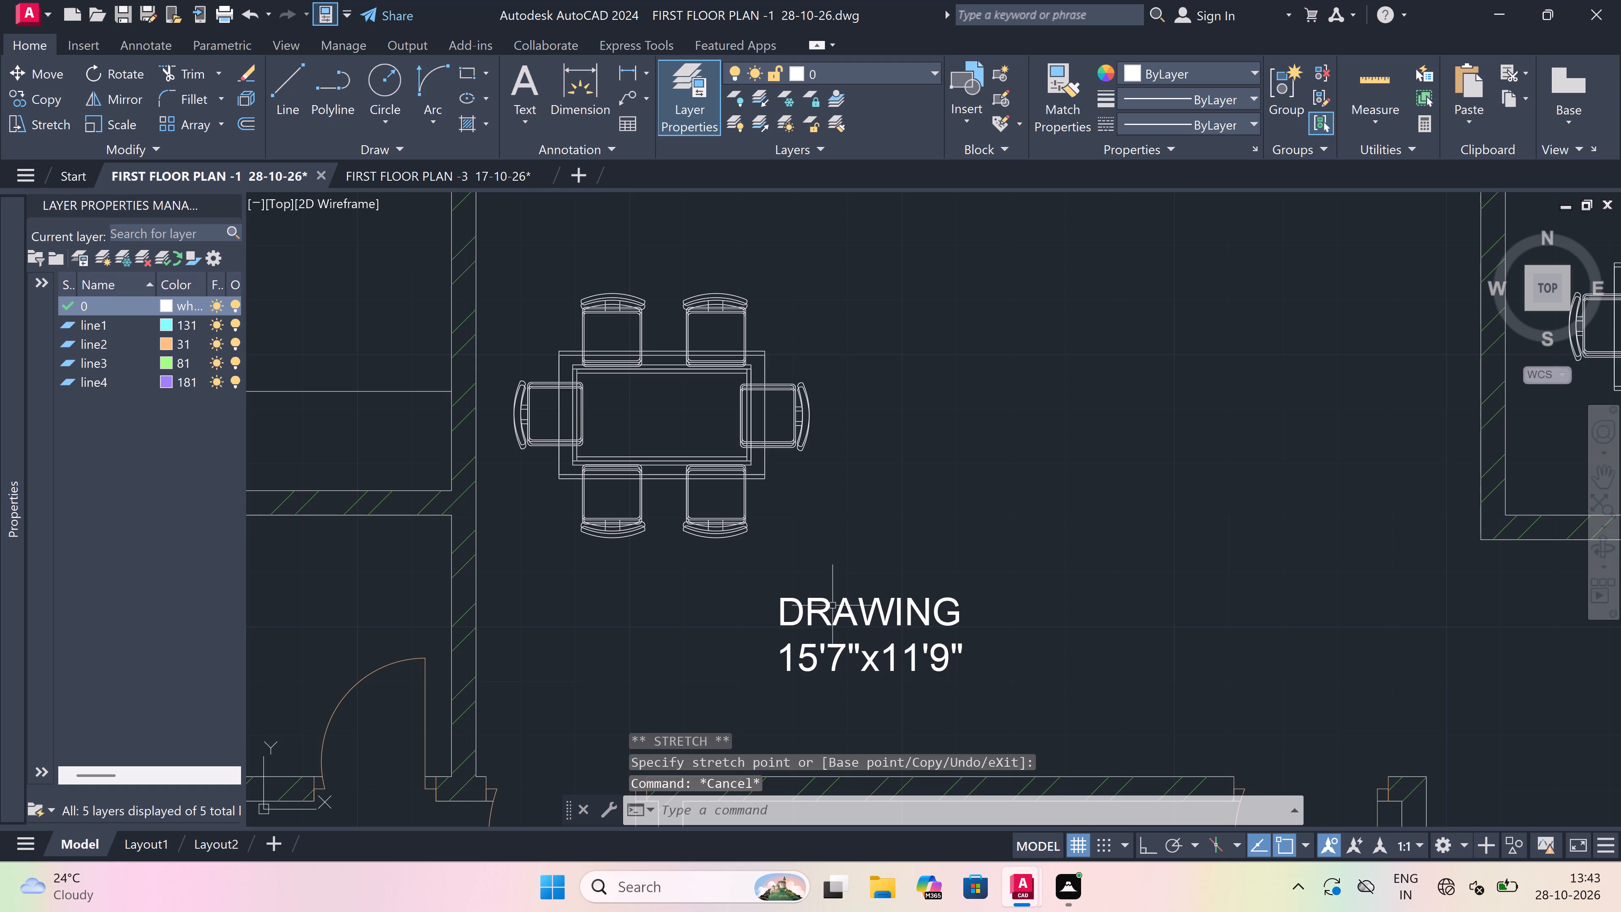
# Change the room name in the 15'7"x11'9" label to DINING, keeping the dimension line.
pyautogui.scroll(1, 832, 603)
pyautogui.tripleClick(830, 606)
pyautogui.click(830, 604)
pyautogui.click(1081, 617)
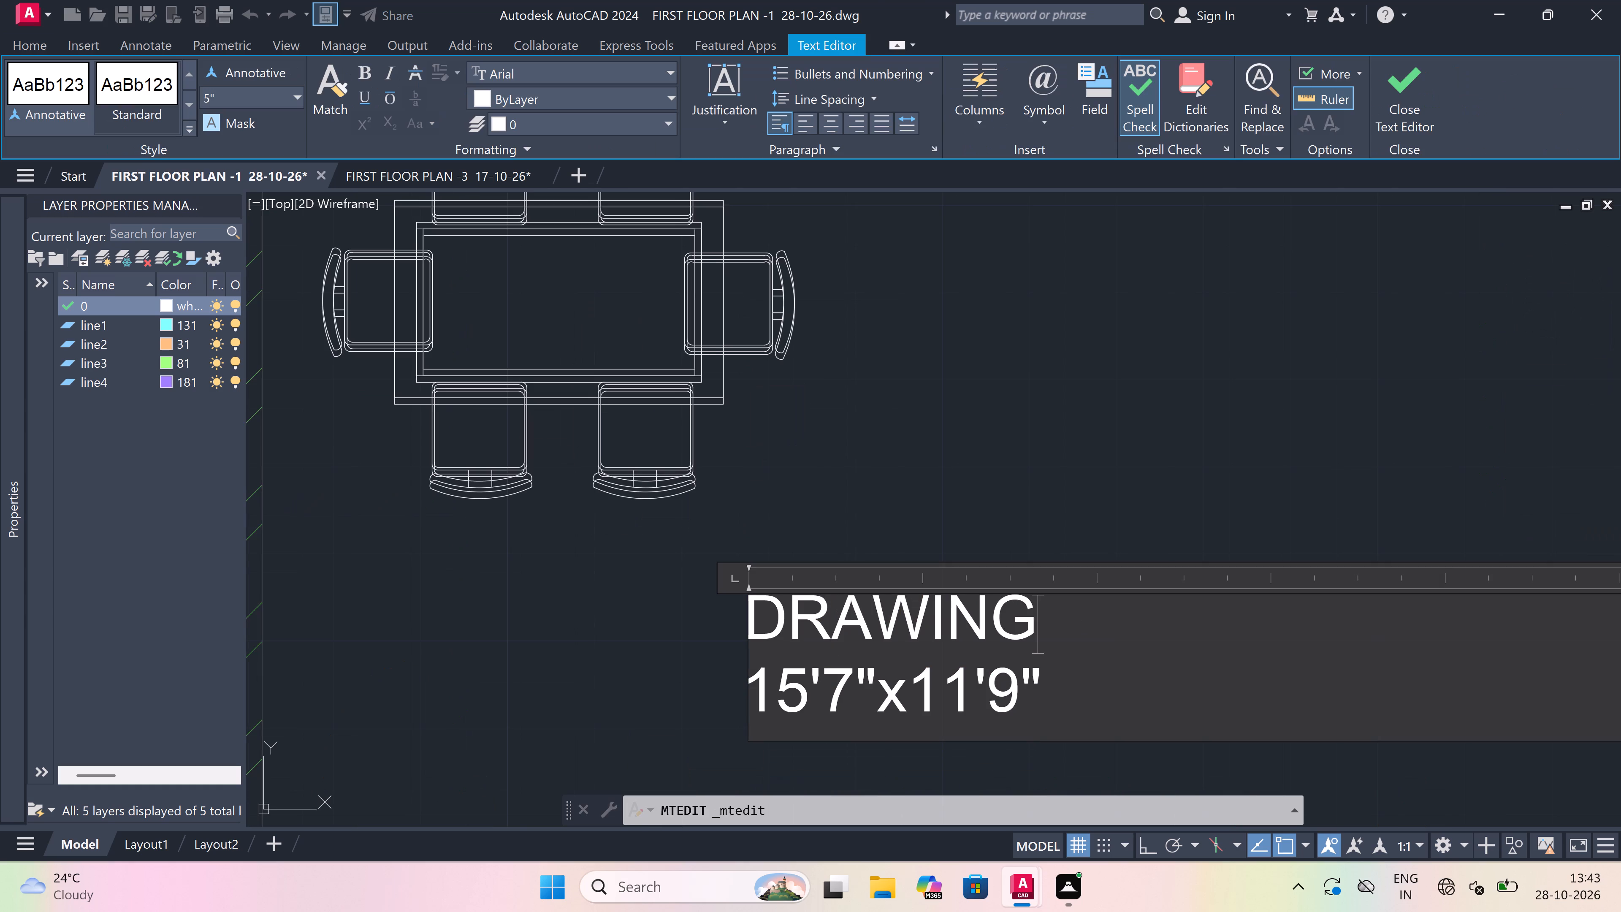
pyautogui.press('BackSpace')
pyautogui.press('BackSpace')
pyautogui.press('BackSpace')
pyautogui.press('BackSpace')
pyautogui.press('BackSpace')
pyautogui.press('BackSpace')
pyautogui.press('BackSpace')
pyautogui.press('BackSpace')
pyautogui.press('BackSpace')
pyautogui.press('BackSpace')
pyautogui.press('BackSpace')
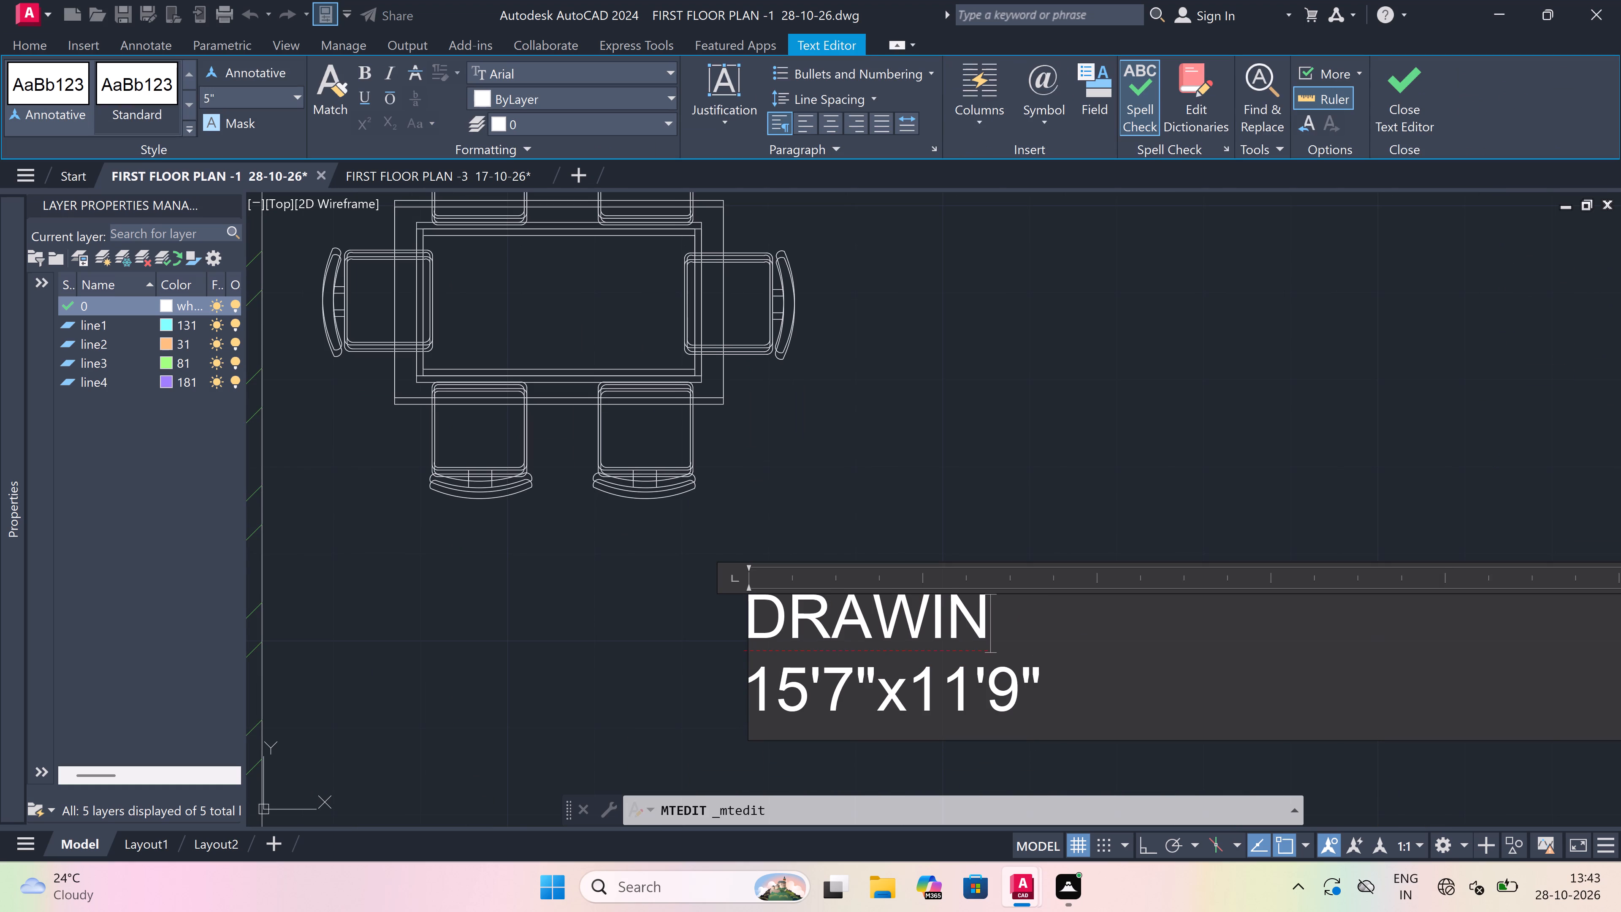
pyautogui.write('DINING')
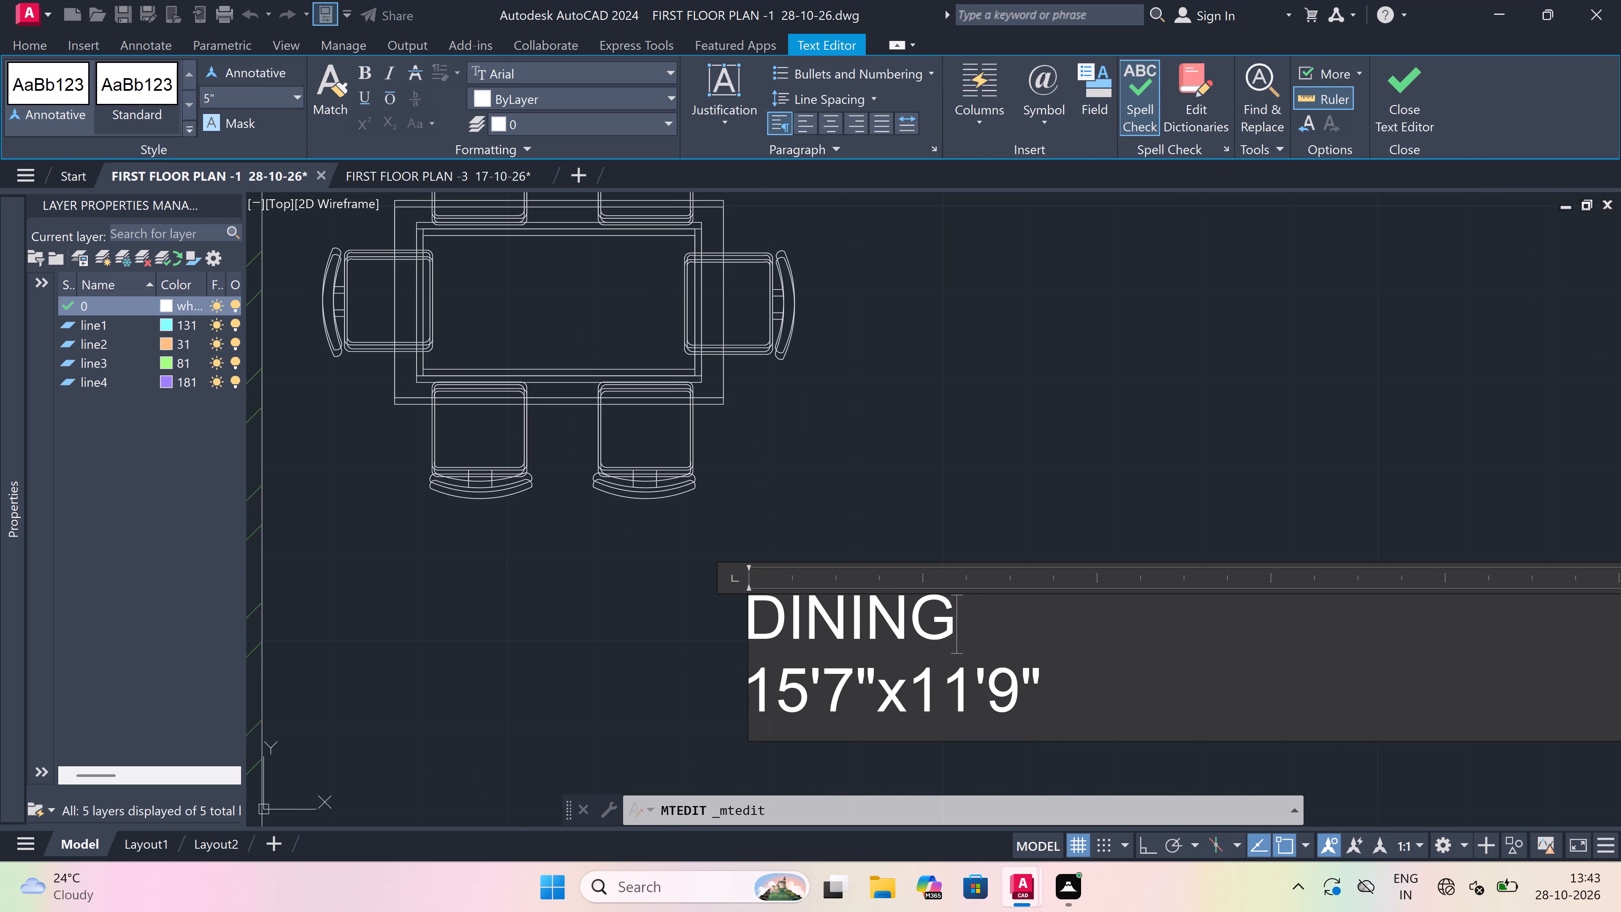
pyautogui.click(565, 646)
pyautogui.scroll(-3, 663, 595)
pyautogui.press('Escape')
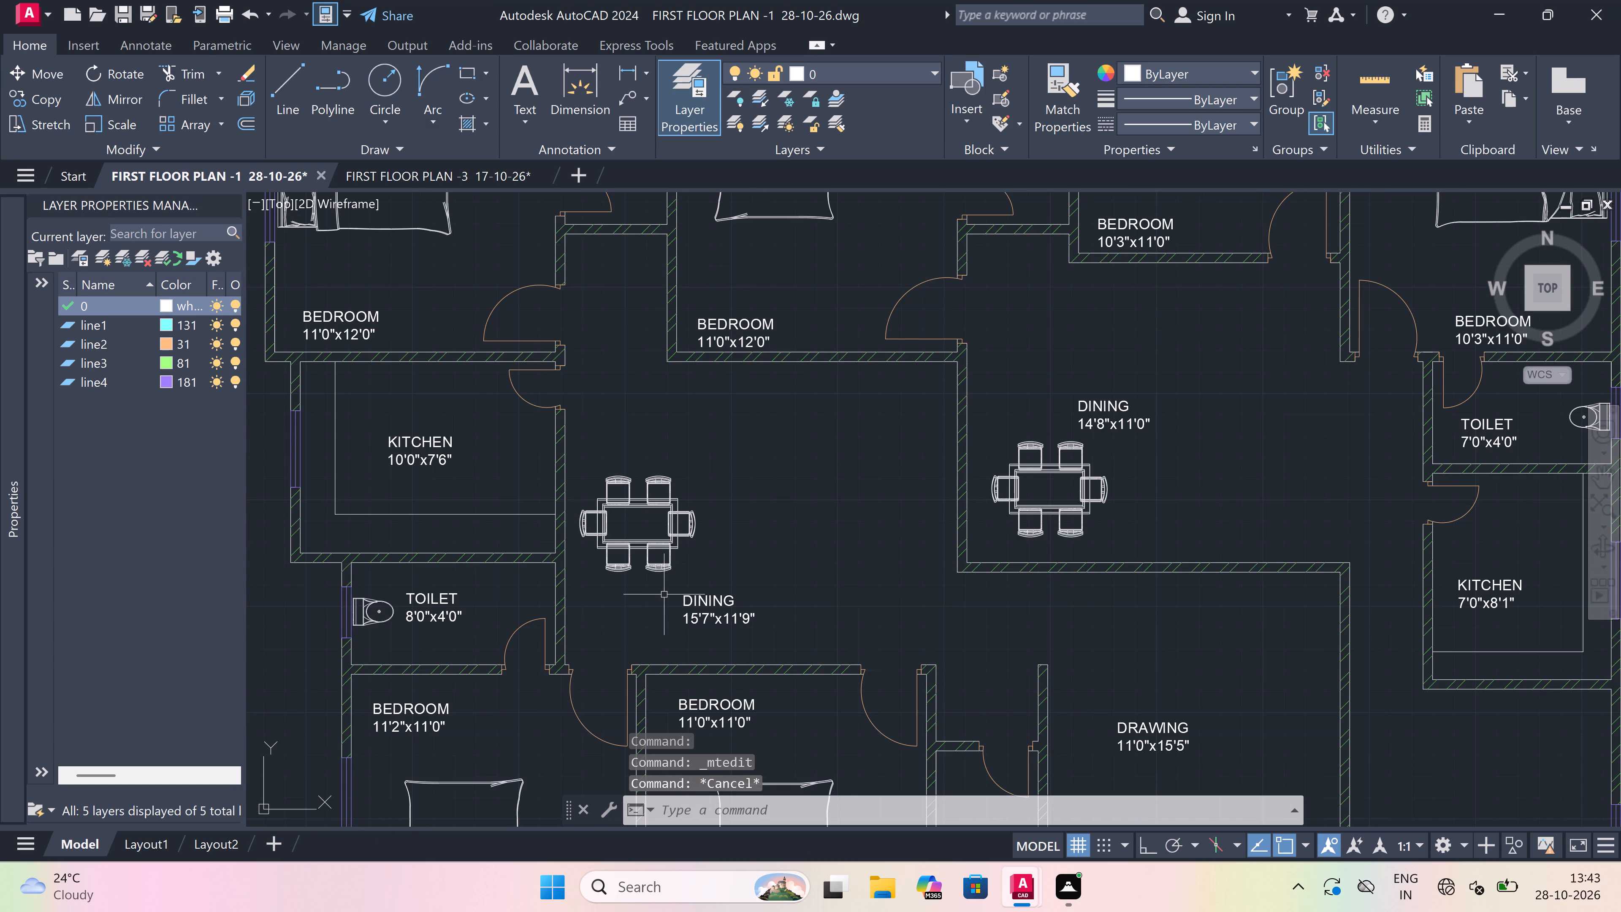
# Examine the room labels and furniture layout across all the units of the first floor plan.
pyautogui.scroll(-2, 1046, 439)
pyautogui.scroll(-2, 977, 456)
pyautogui.scroll(-1, 927, 467)
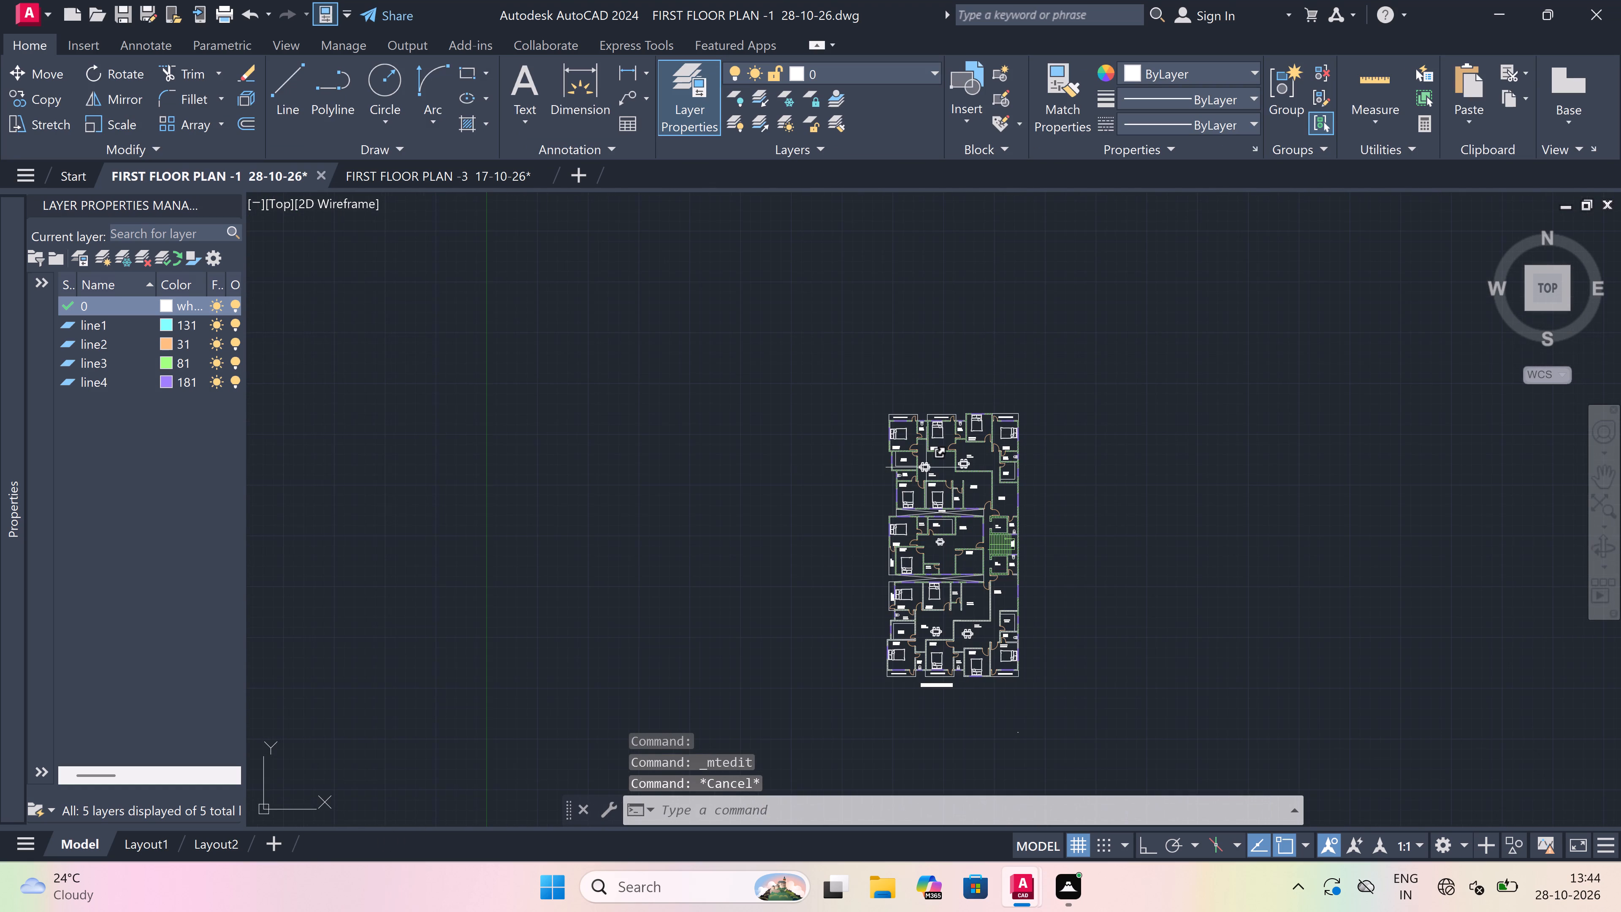
pyautogui.scroll(2, 974, 621)
pyautogui.scroll(1, 952, 451)
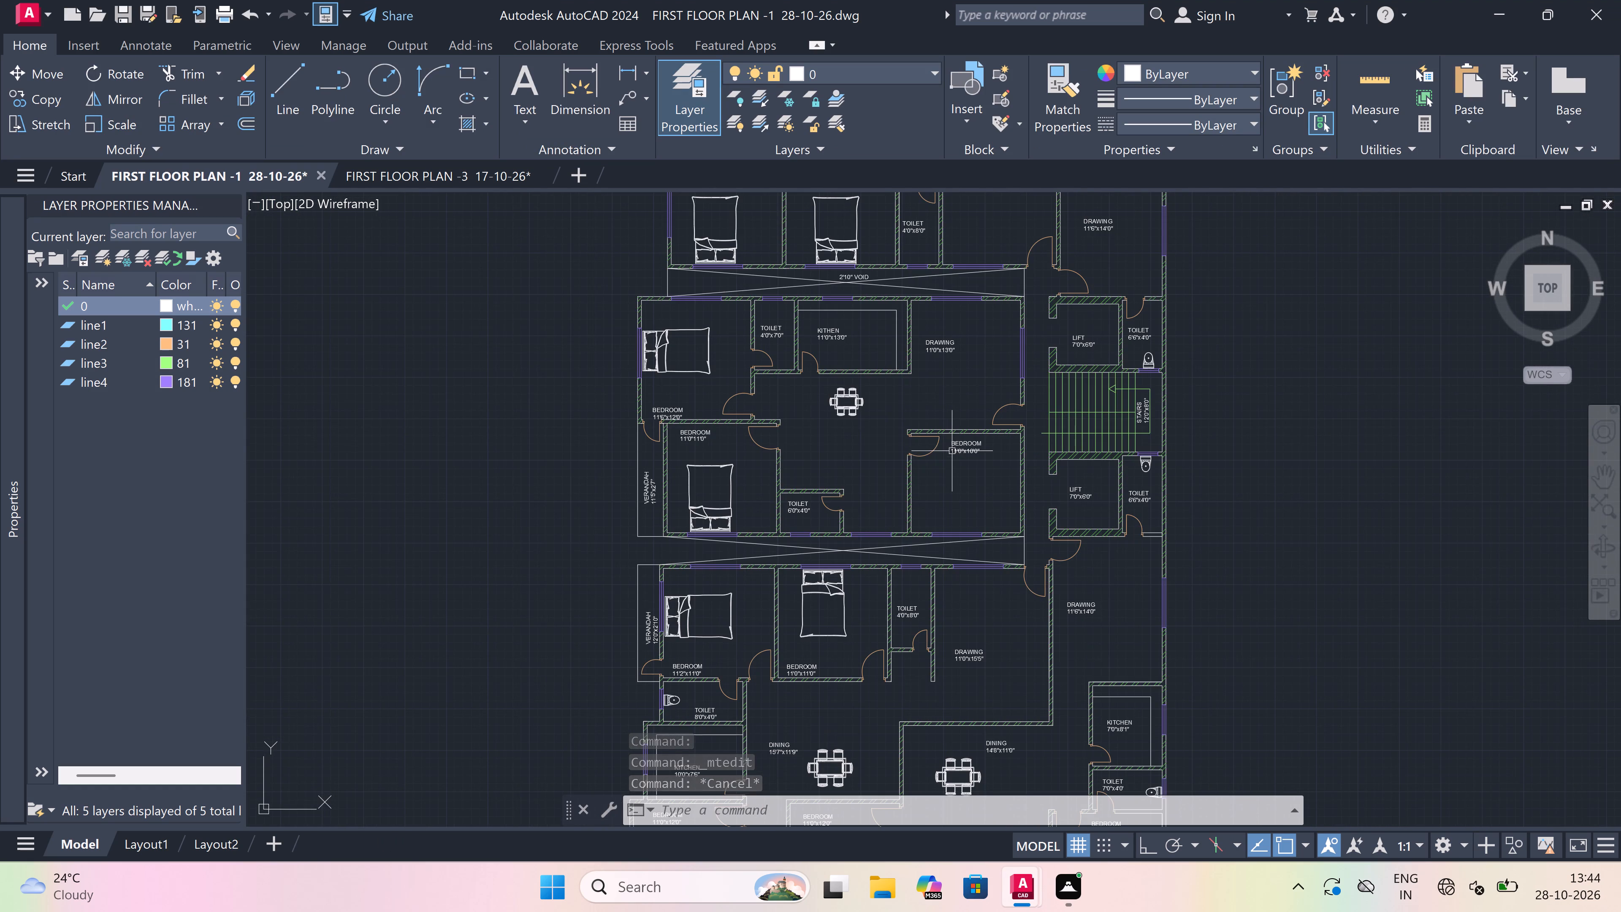
pyautogui.scroll(-2, 939, 464)
pyautogui.scroll(2, 951, 583)
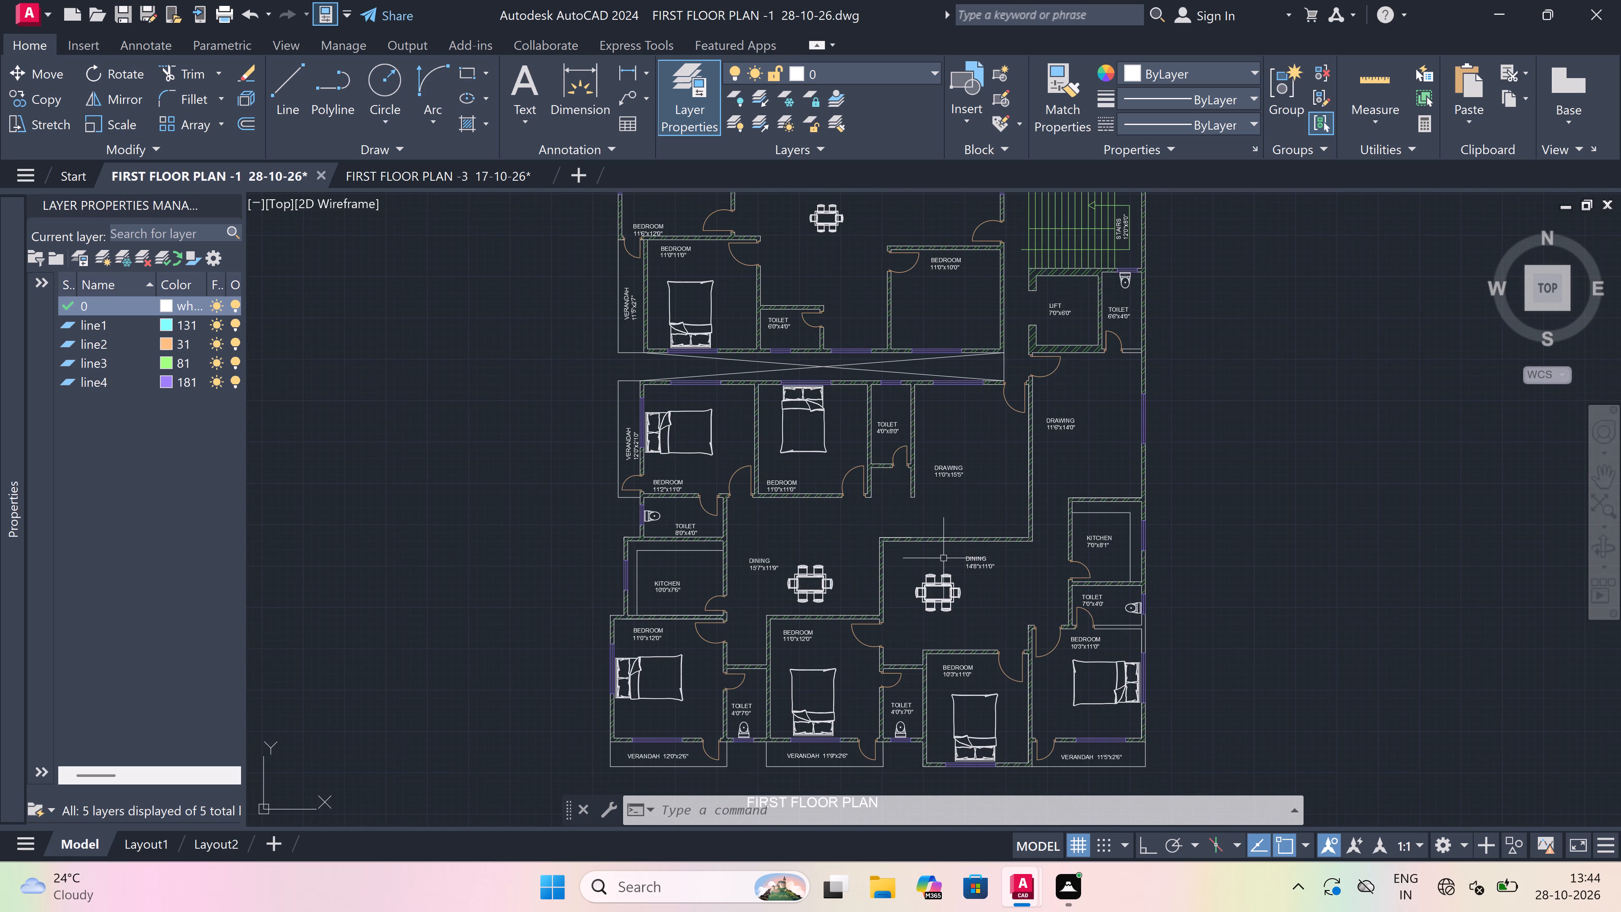
pyautogui.scroll(-3, 942, 554)
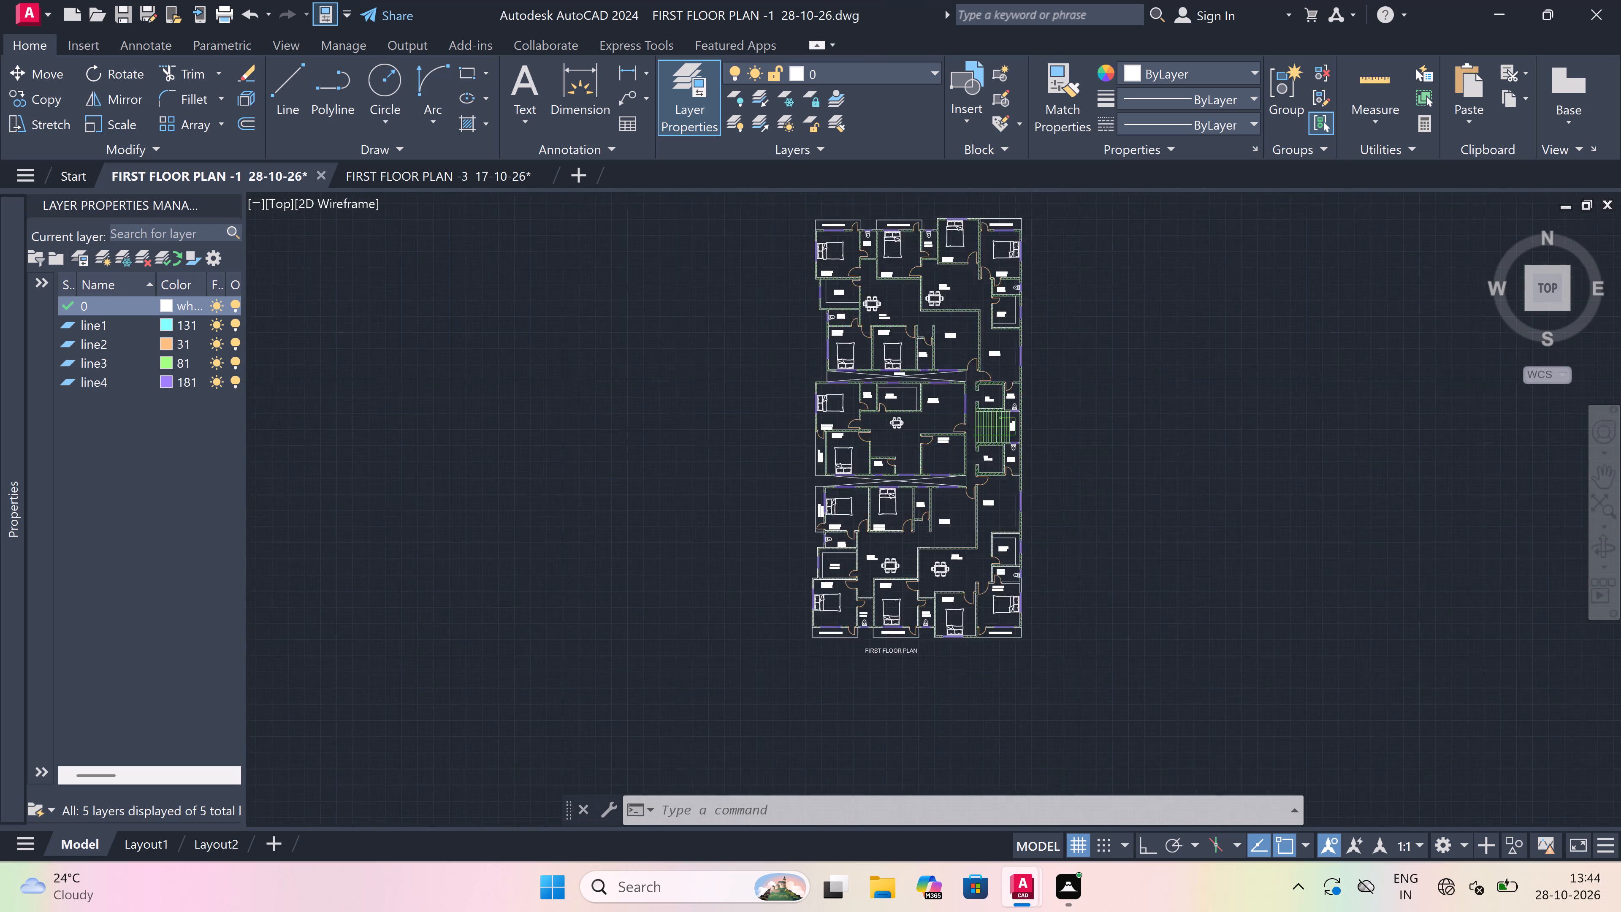
pyautogui.scroll(4, 921, 387)
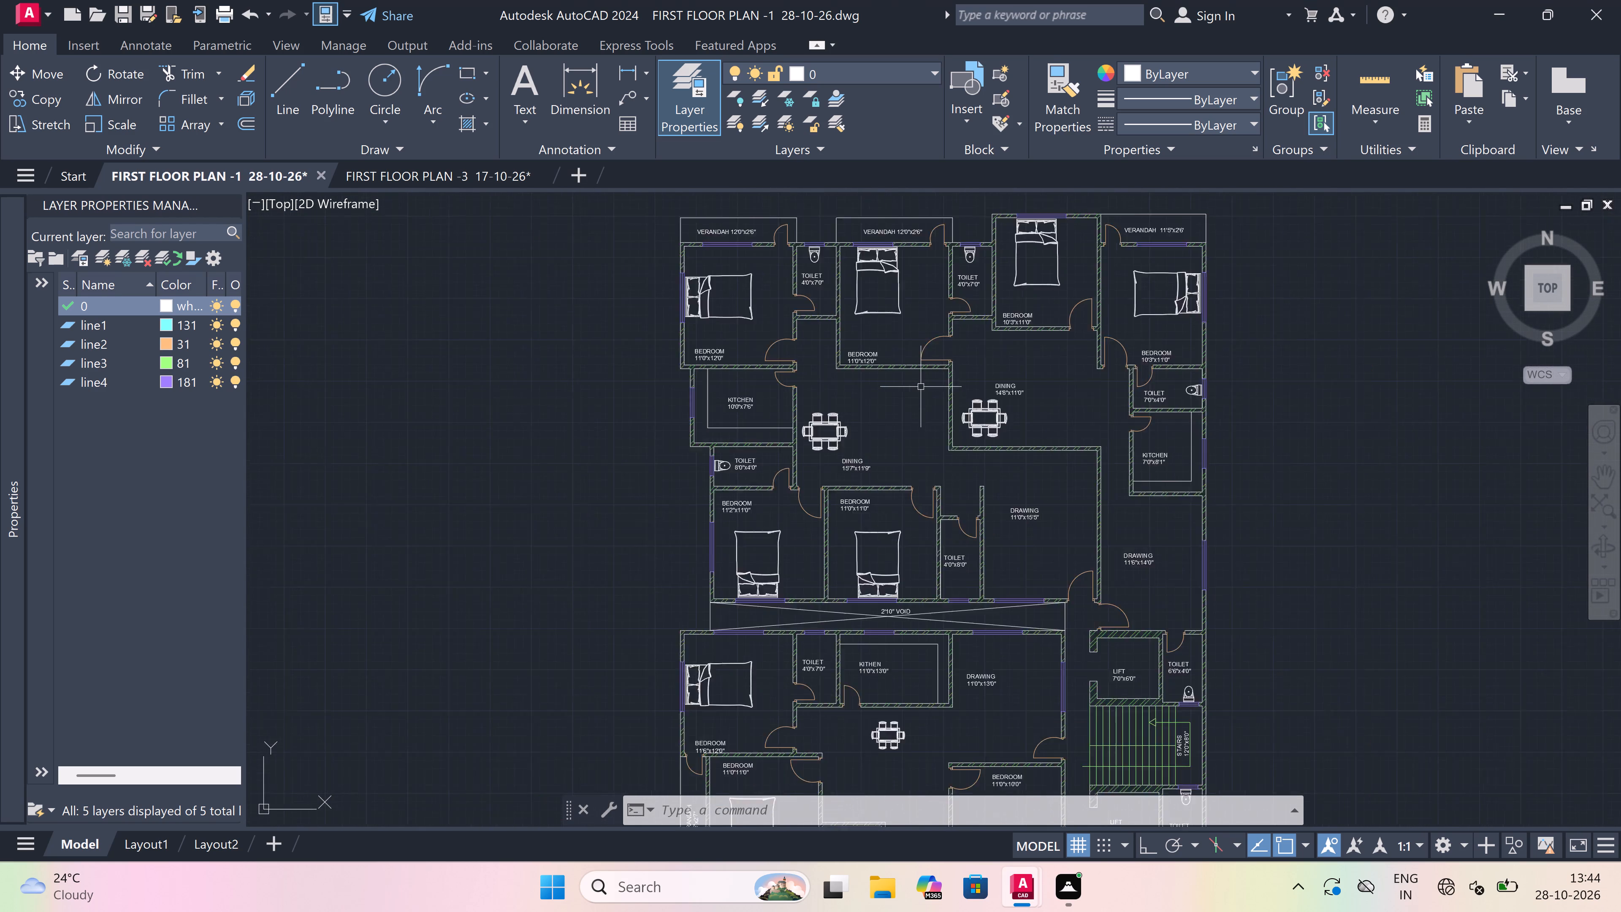
pyautogui.scroll(-2, 921, 387)
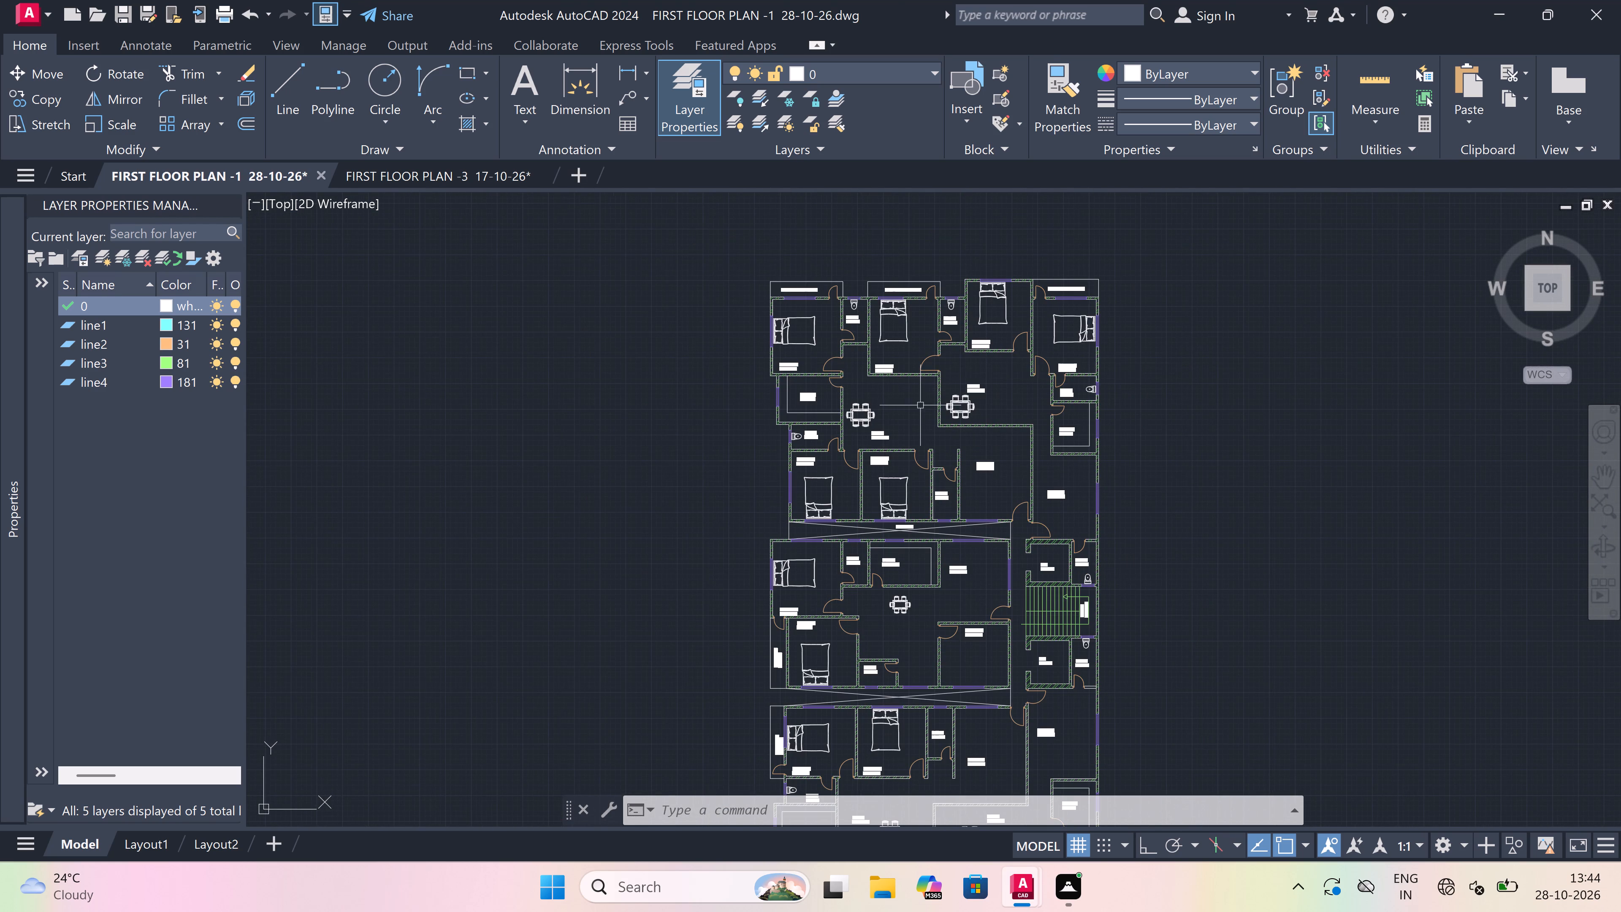
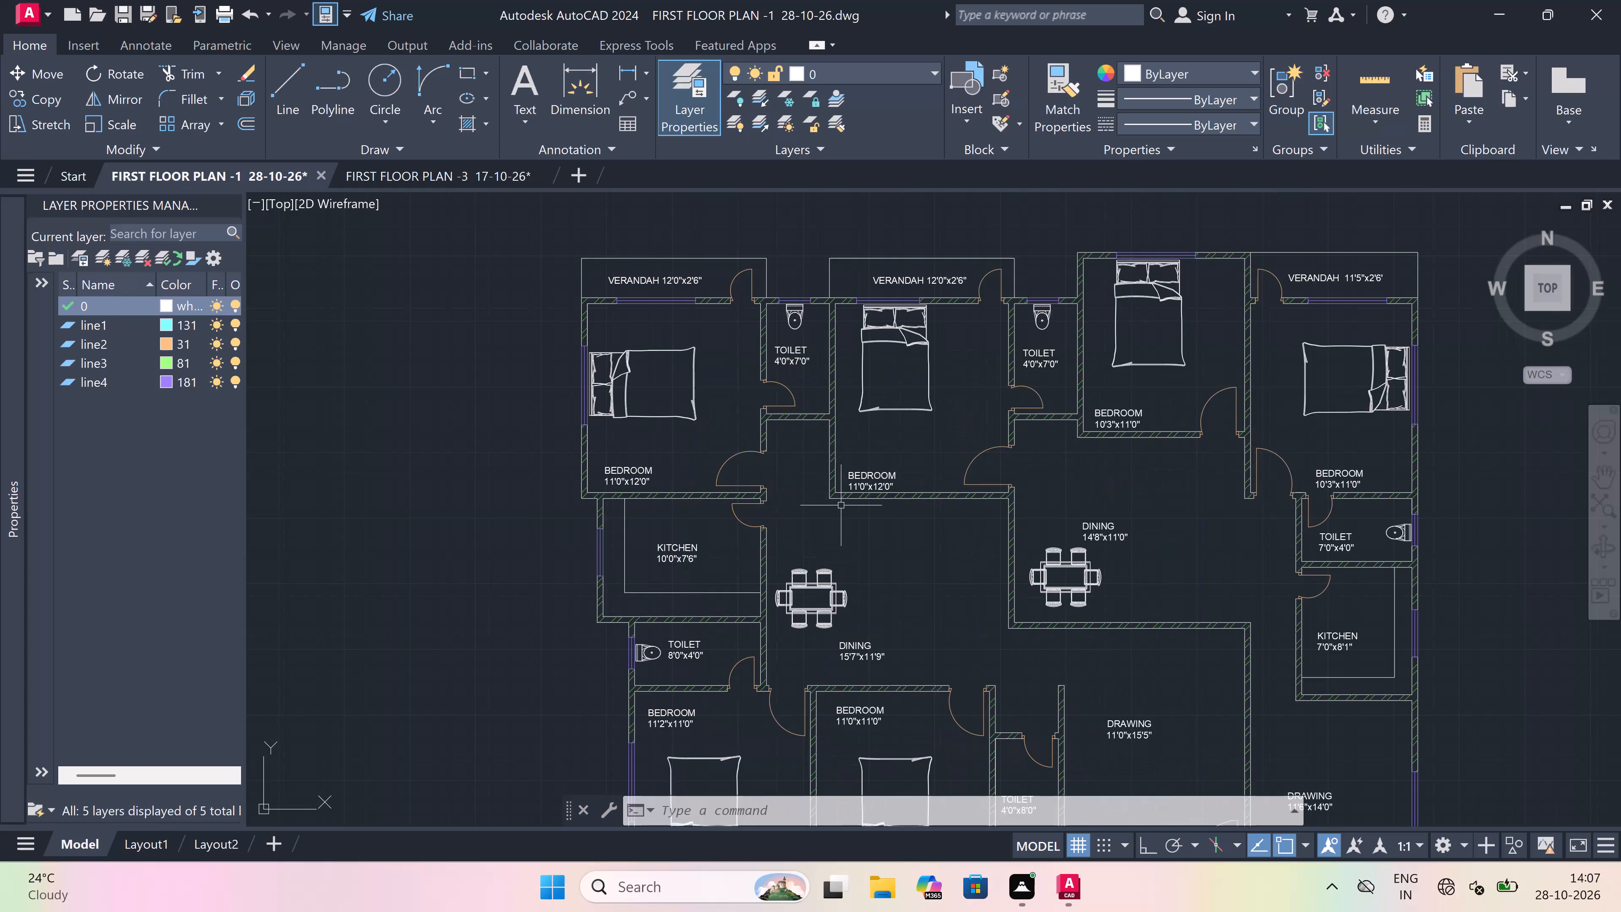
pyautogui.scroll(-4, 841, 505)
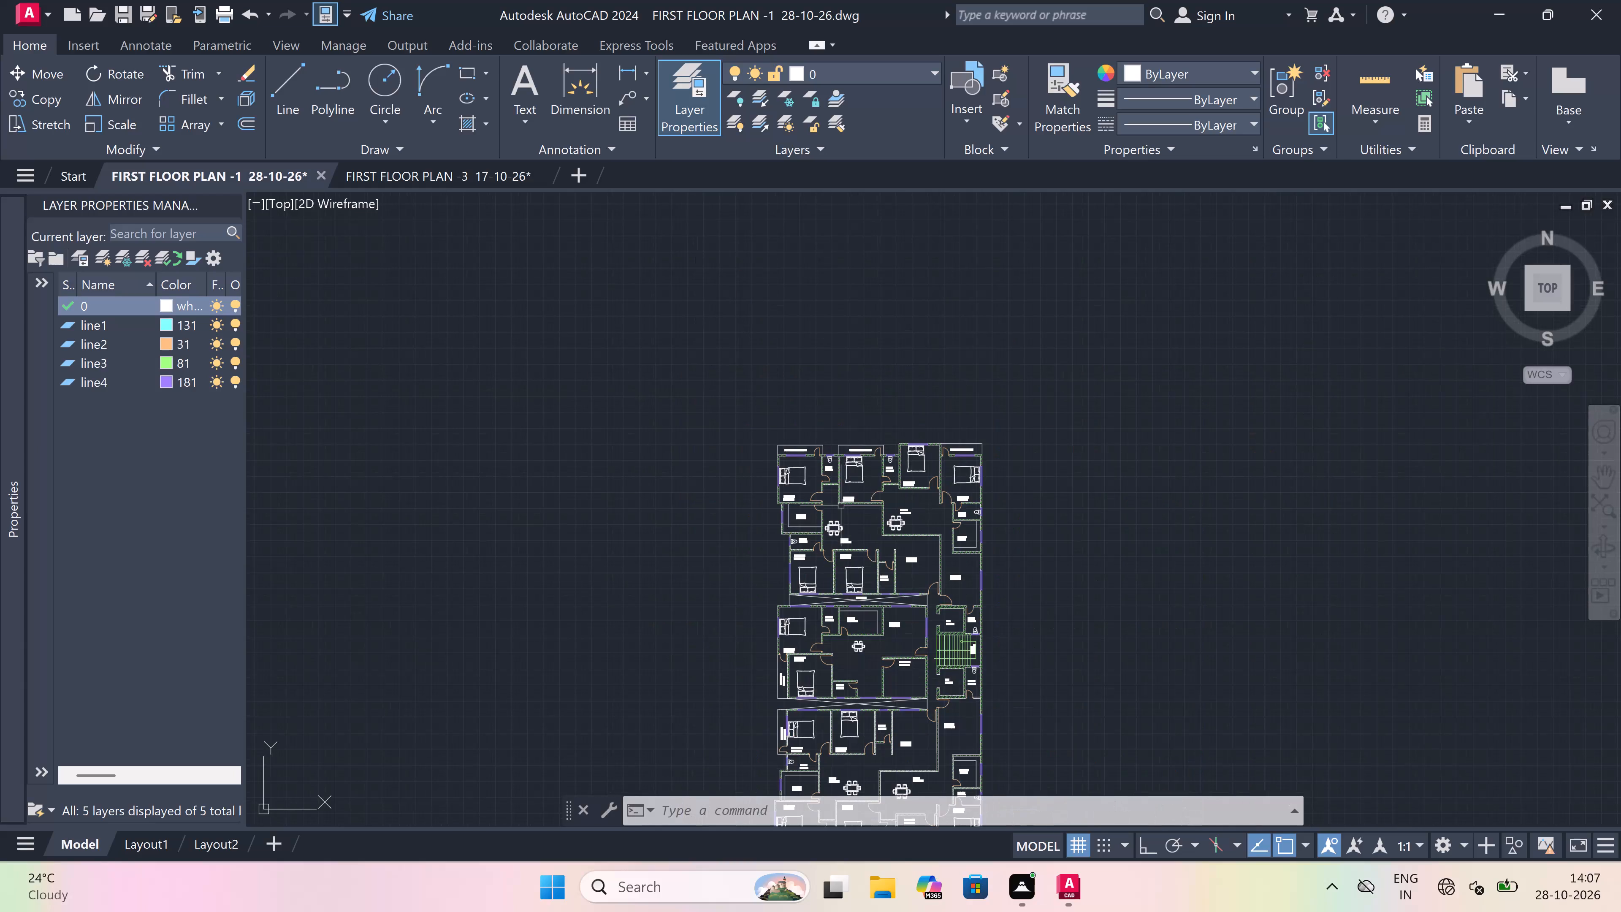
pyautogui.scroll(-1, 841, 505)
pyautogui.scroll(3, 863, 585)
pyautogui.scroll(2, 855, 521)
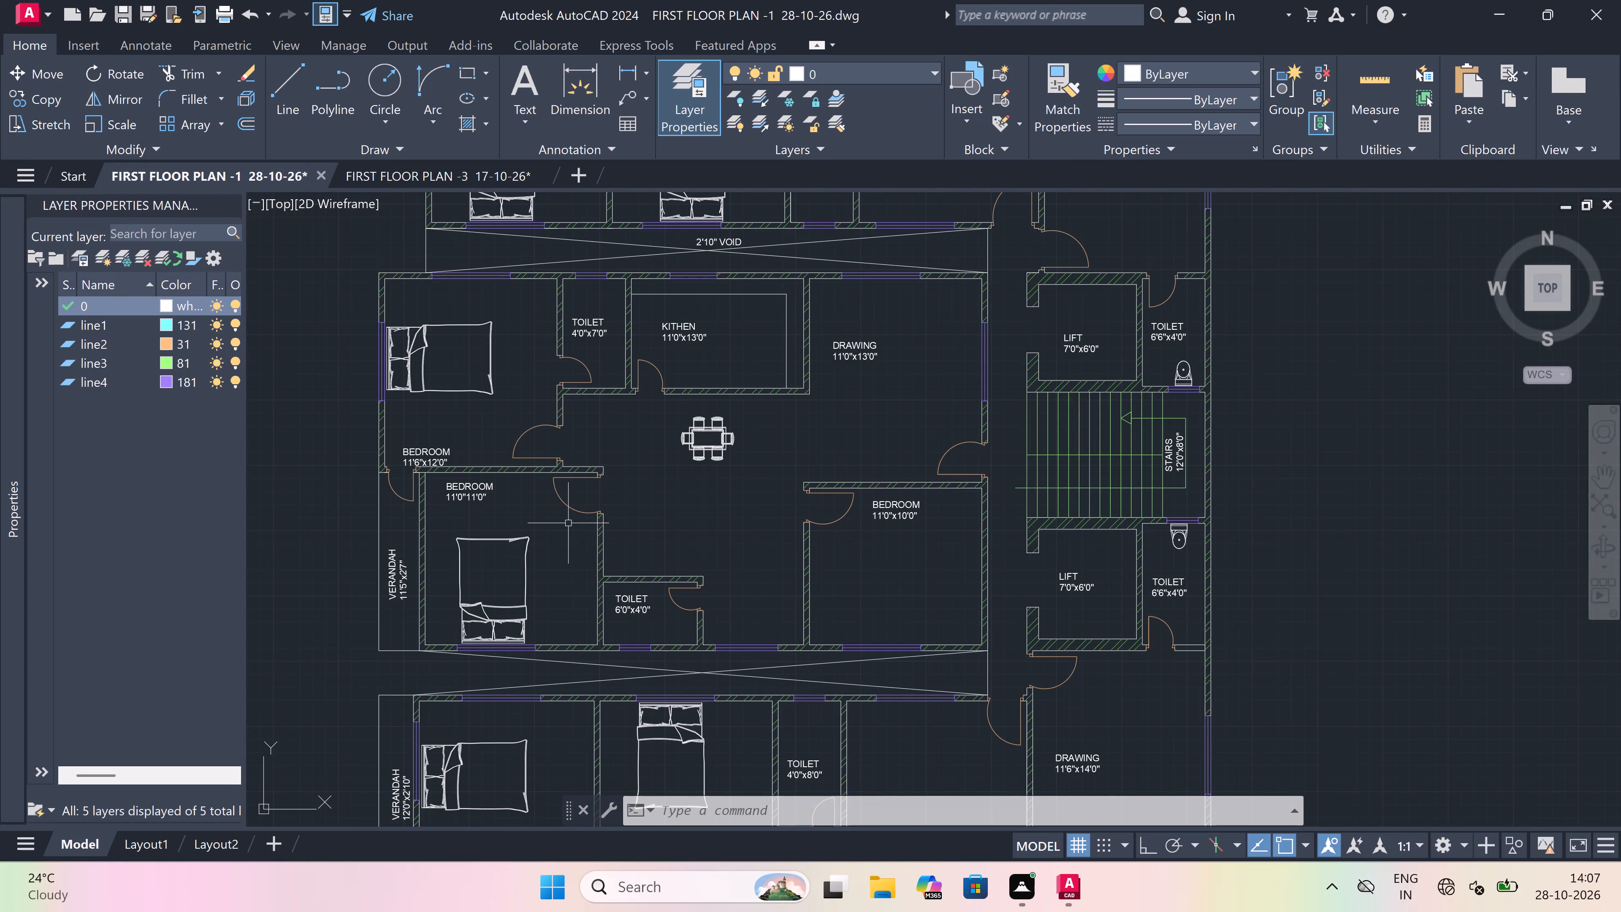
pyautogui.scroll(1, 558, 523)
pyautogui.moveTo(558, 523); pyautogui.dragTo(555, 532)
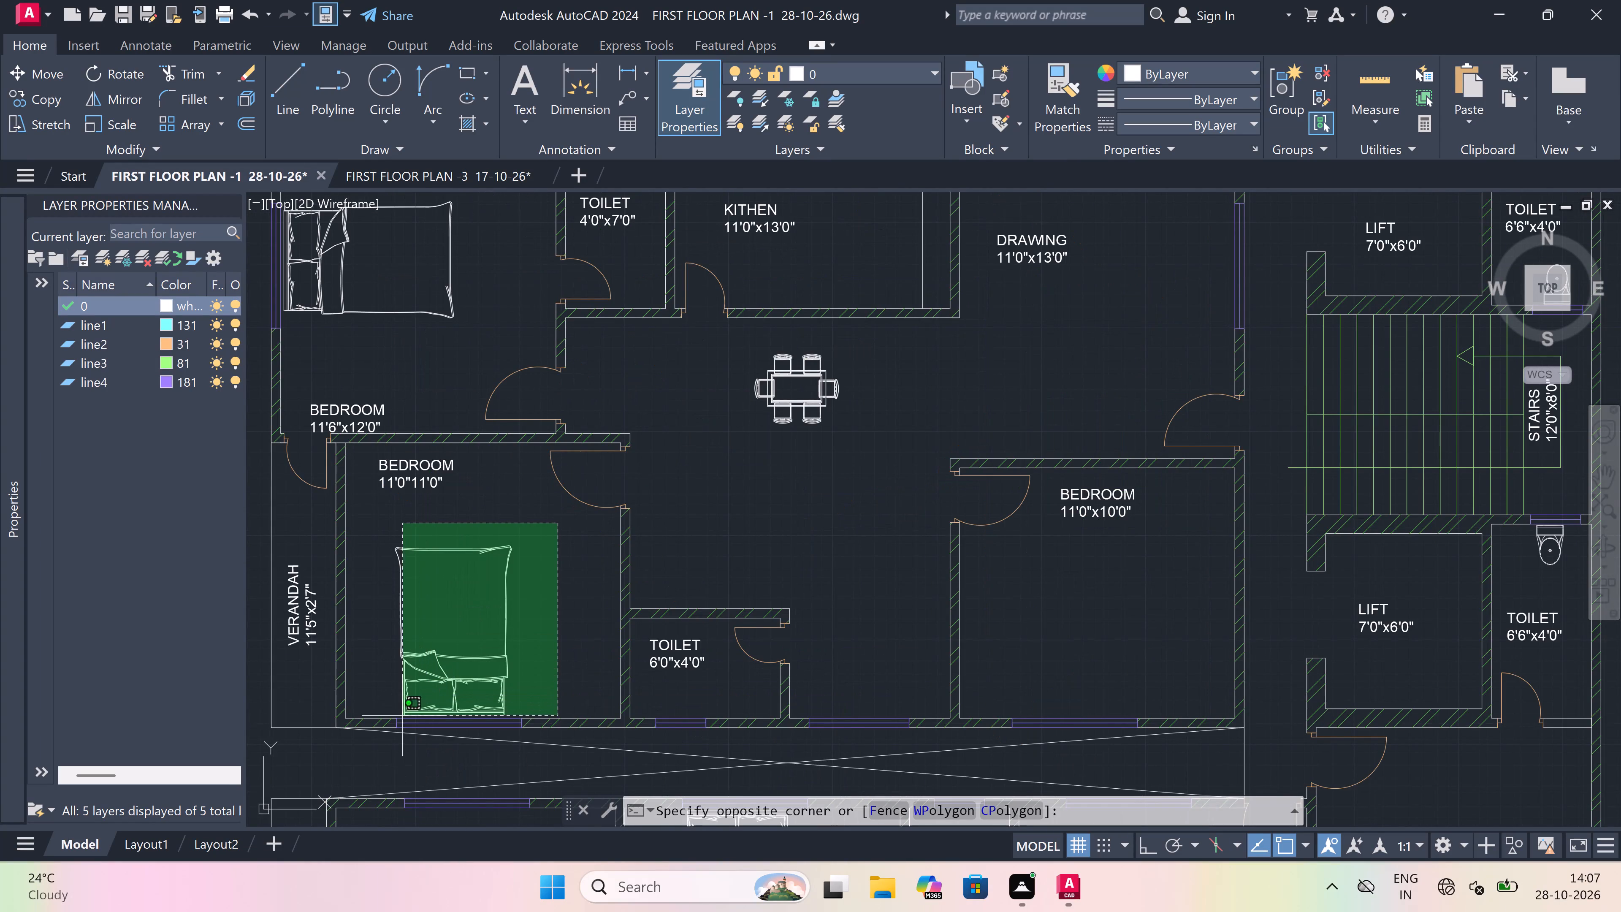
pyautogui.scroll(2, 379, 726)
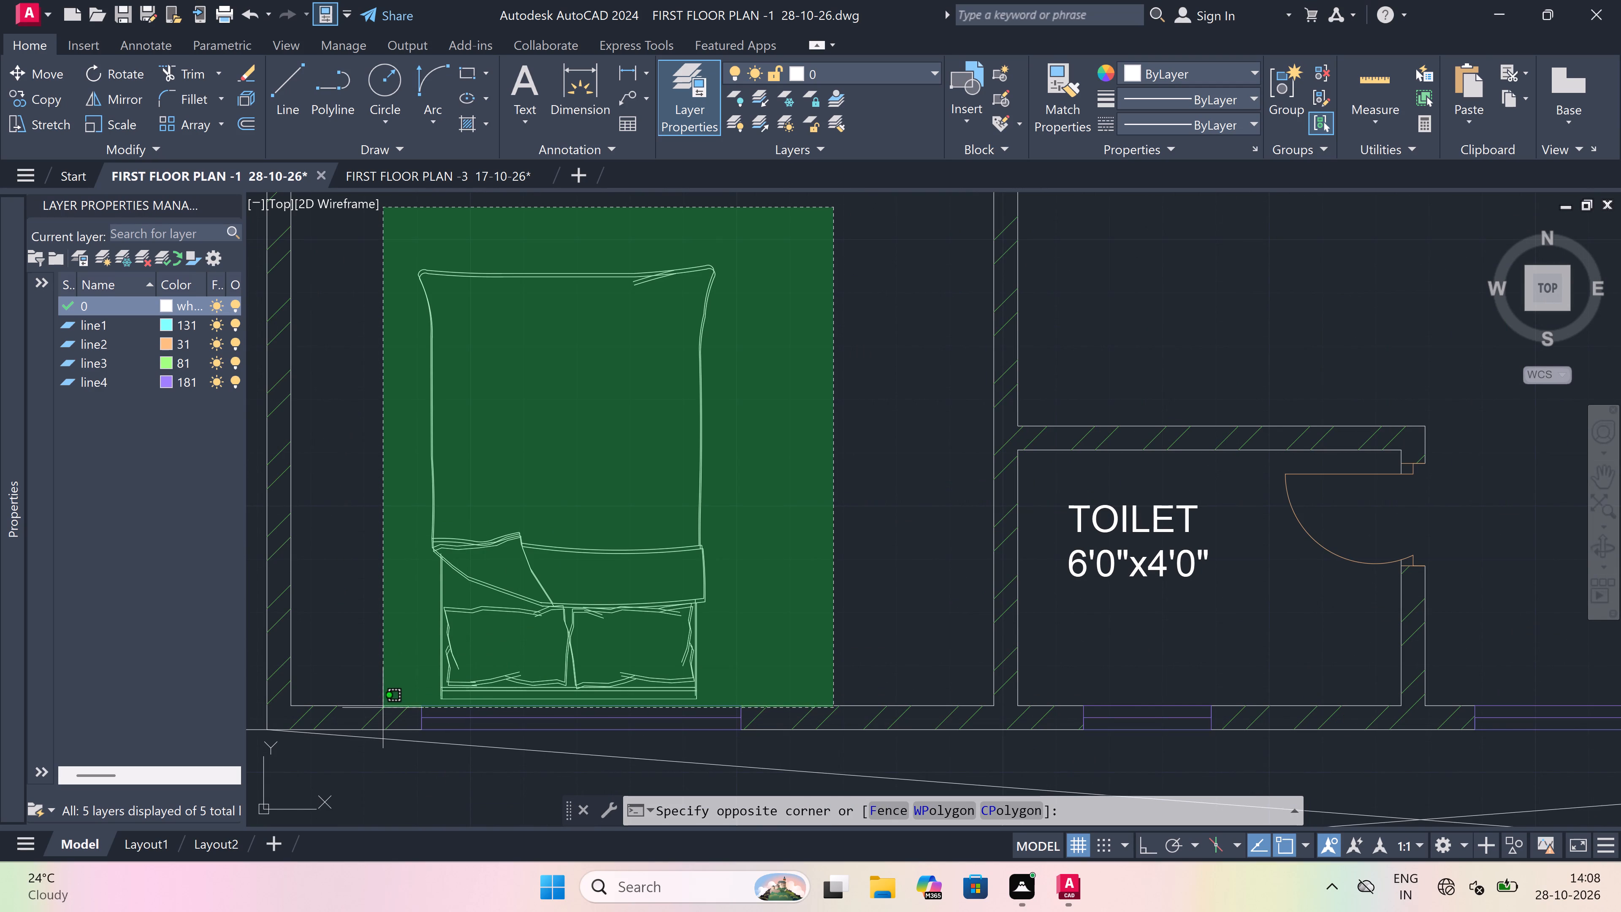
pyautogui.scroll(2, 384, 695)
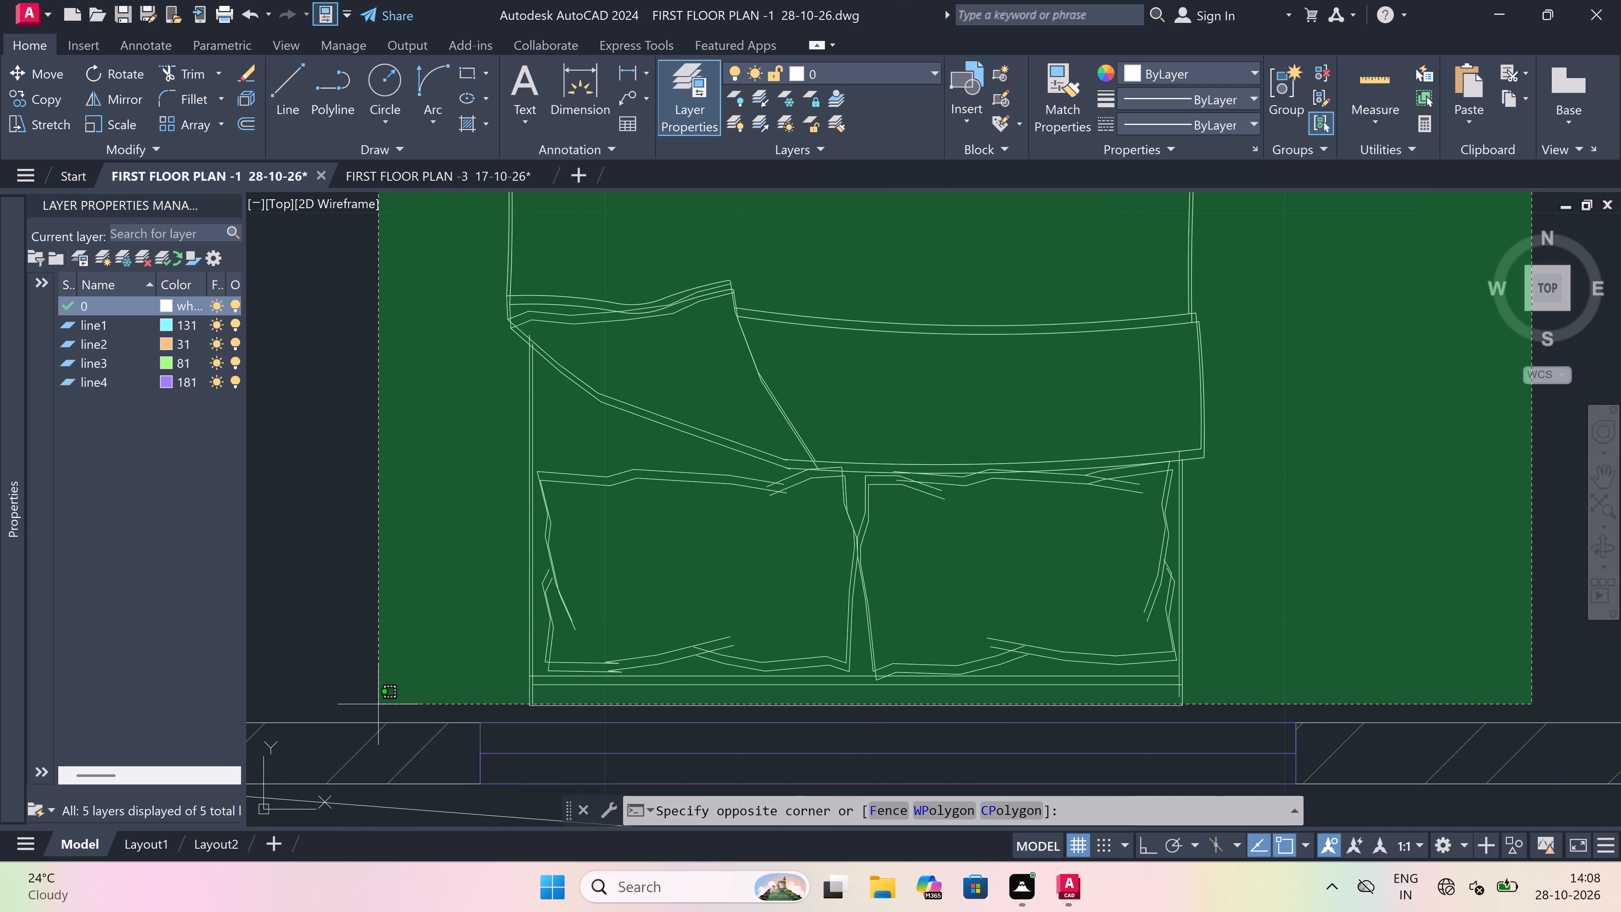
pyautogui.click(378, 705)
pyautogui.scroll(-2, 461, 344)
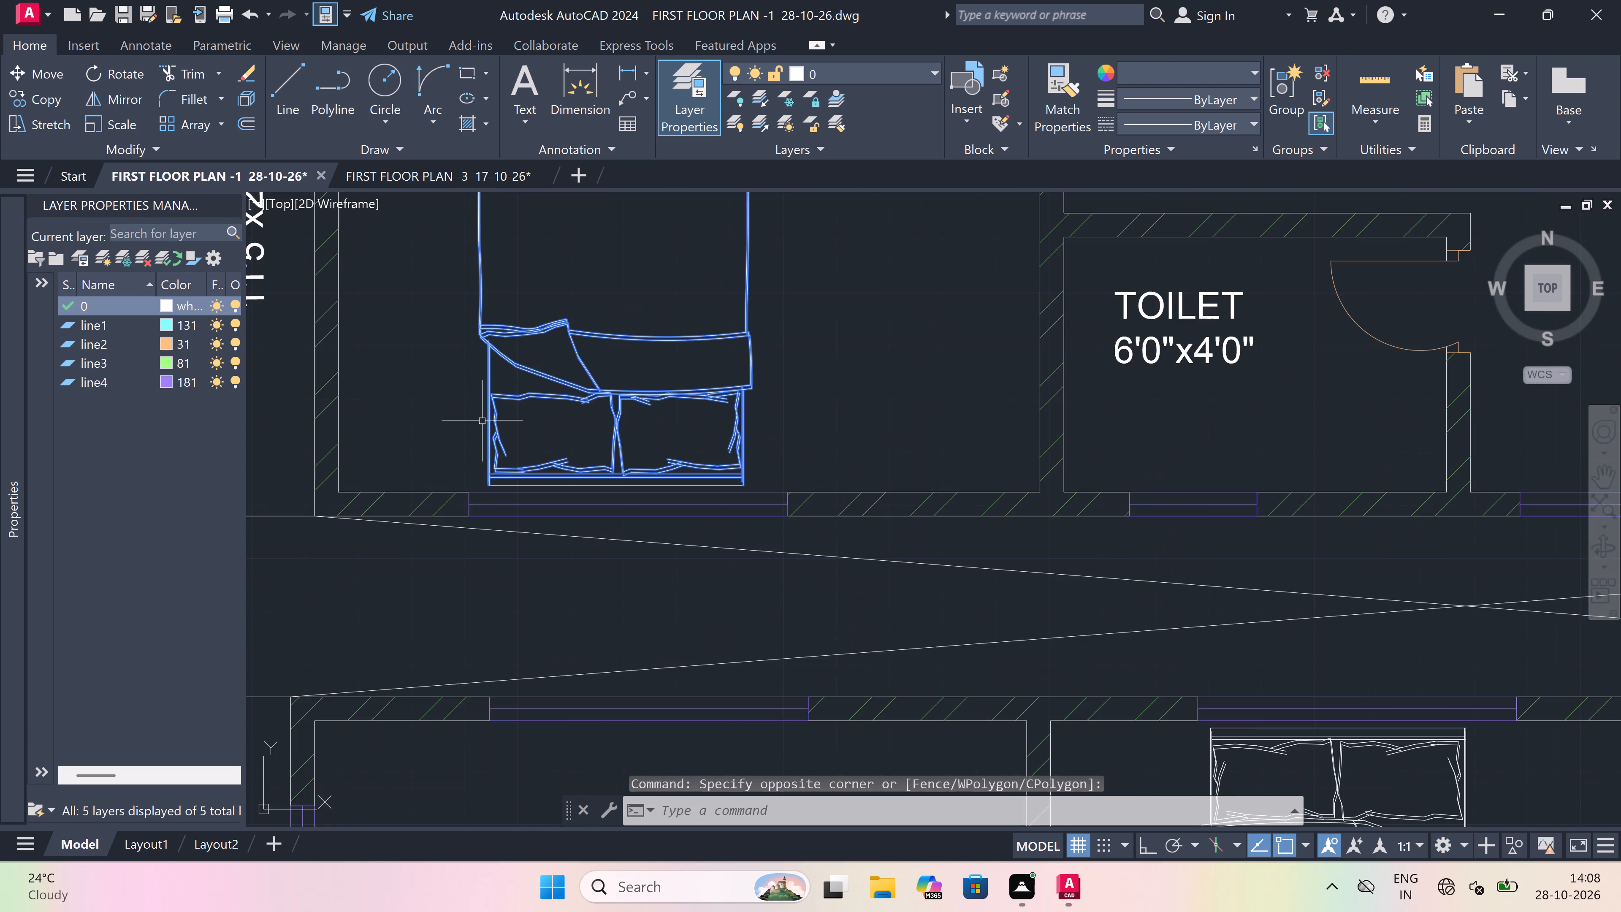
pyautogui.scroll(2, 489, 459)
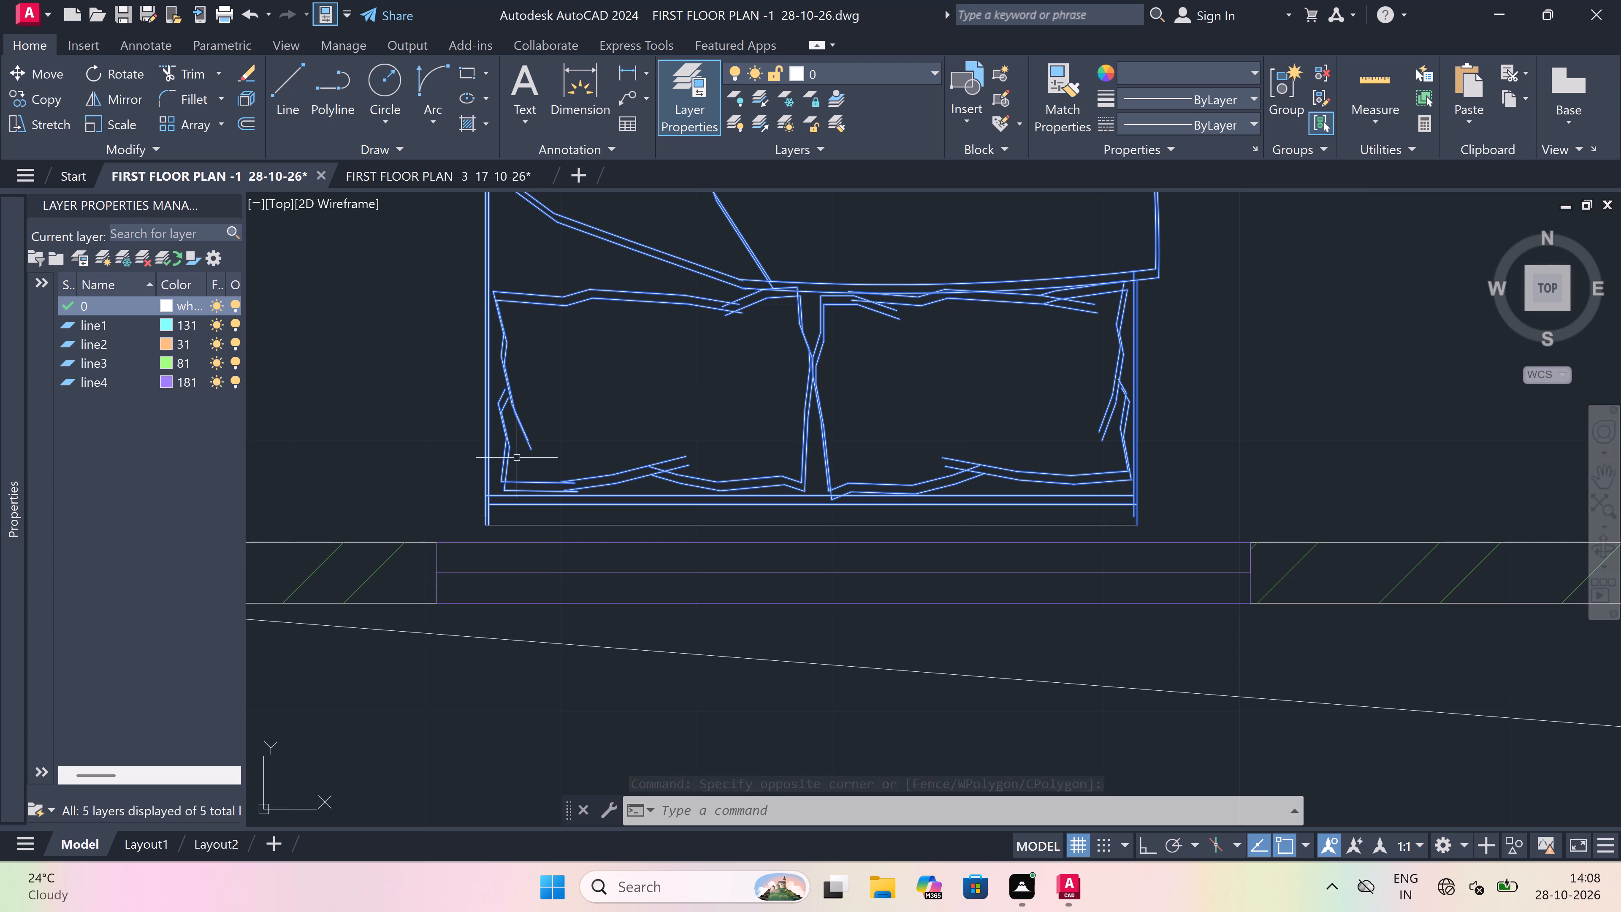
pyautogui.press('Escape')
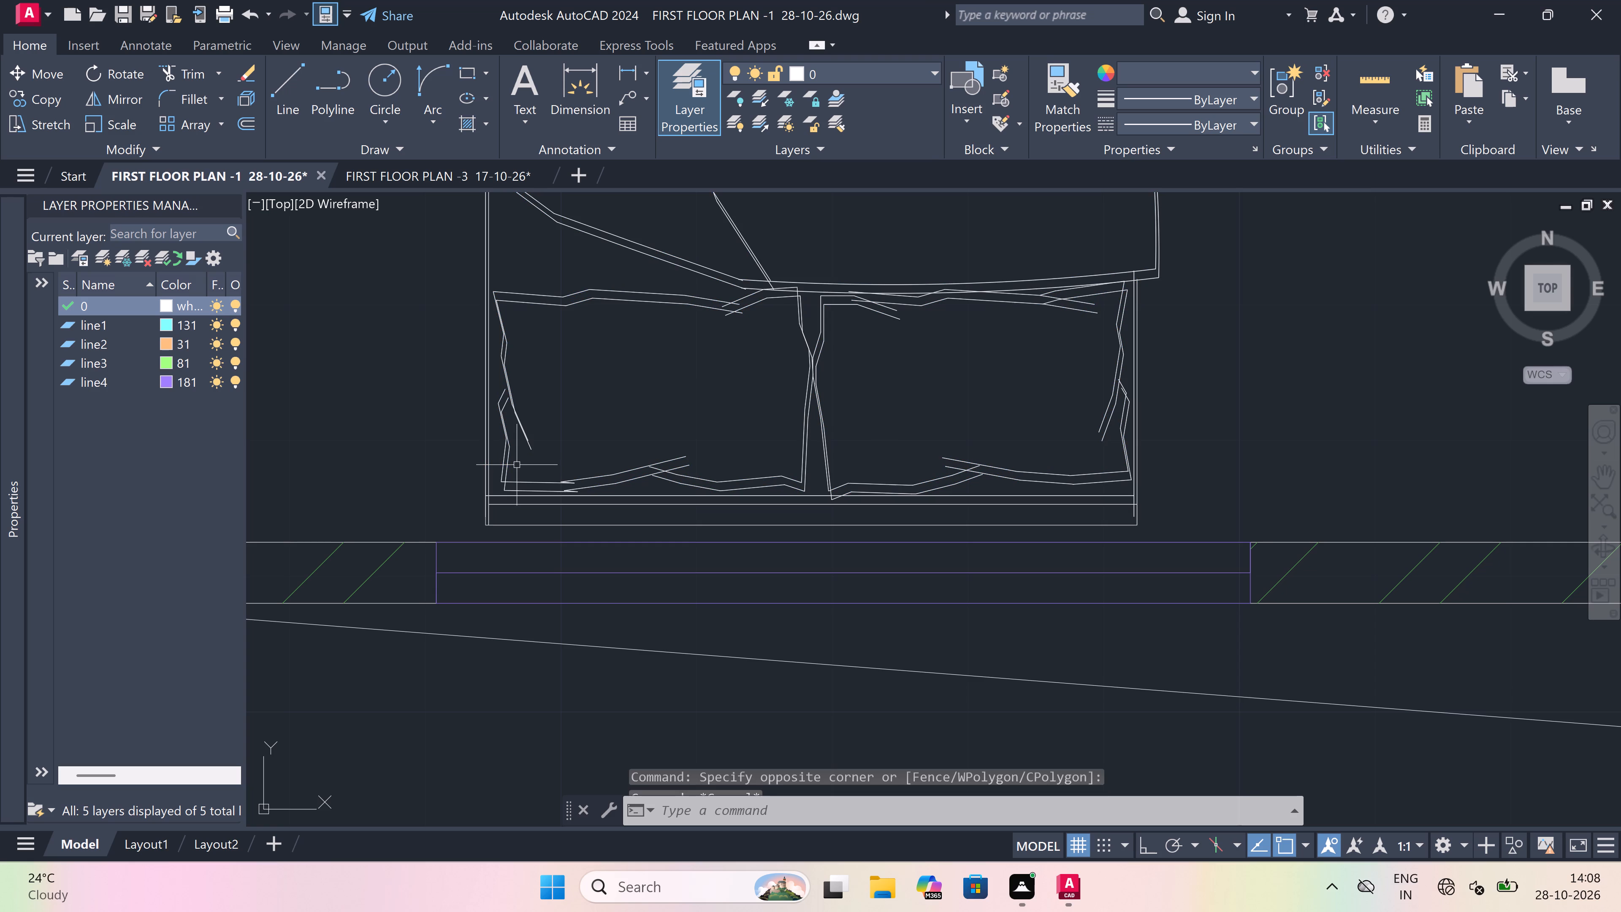
# Copy the bed from the 11'0"11'0" bedroom into the 11'0"x10'0" bedroom of the middle unit, with its headboard at the window wall.
pyautogui.scroll(-6, 527, 484)
pyautogui.scroll(-1, 567, 551)
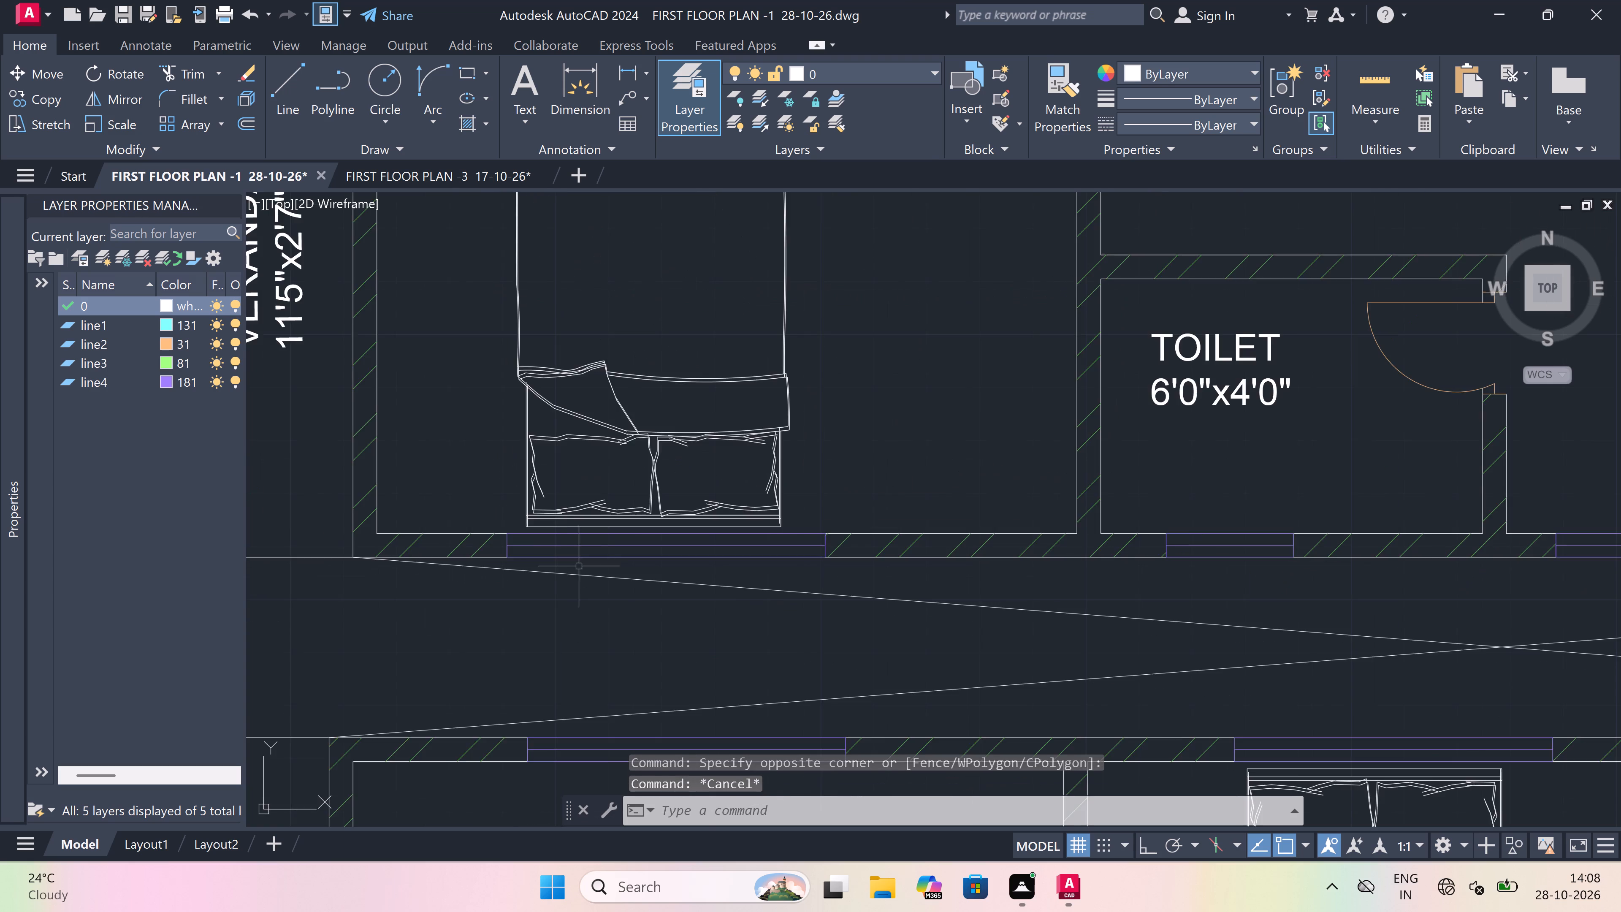
pyautogui.scroll(-4, 579, 566)
pyautogui.scroll(3, 580, 500)
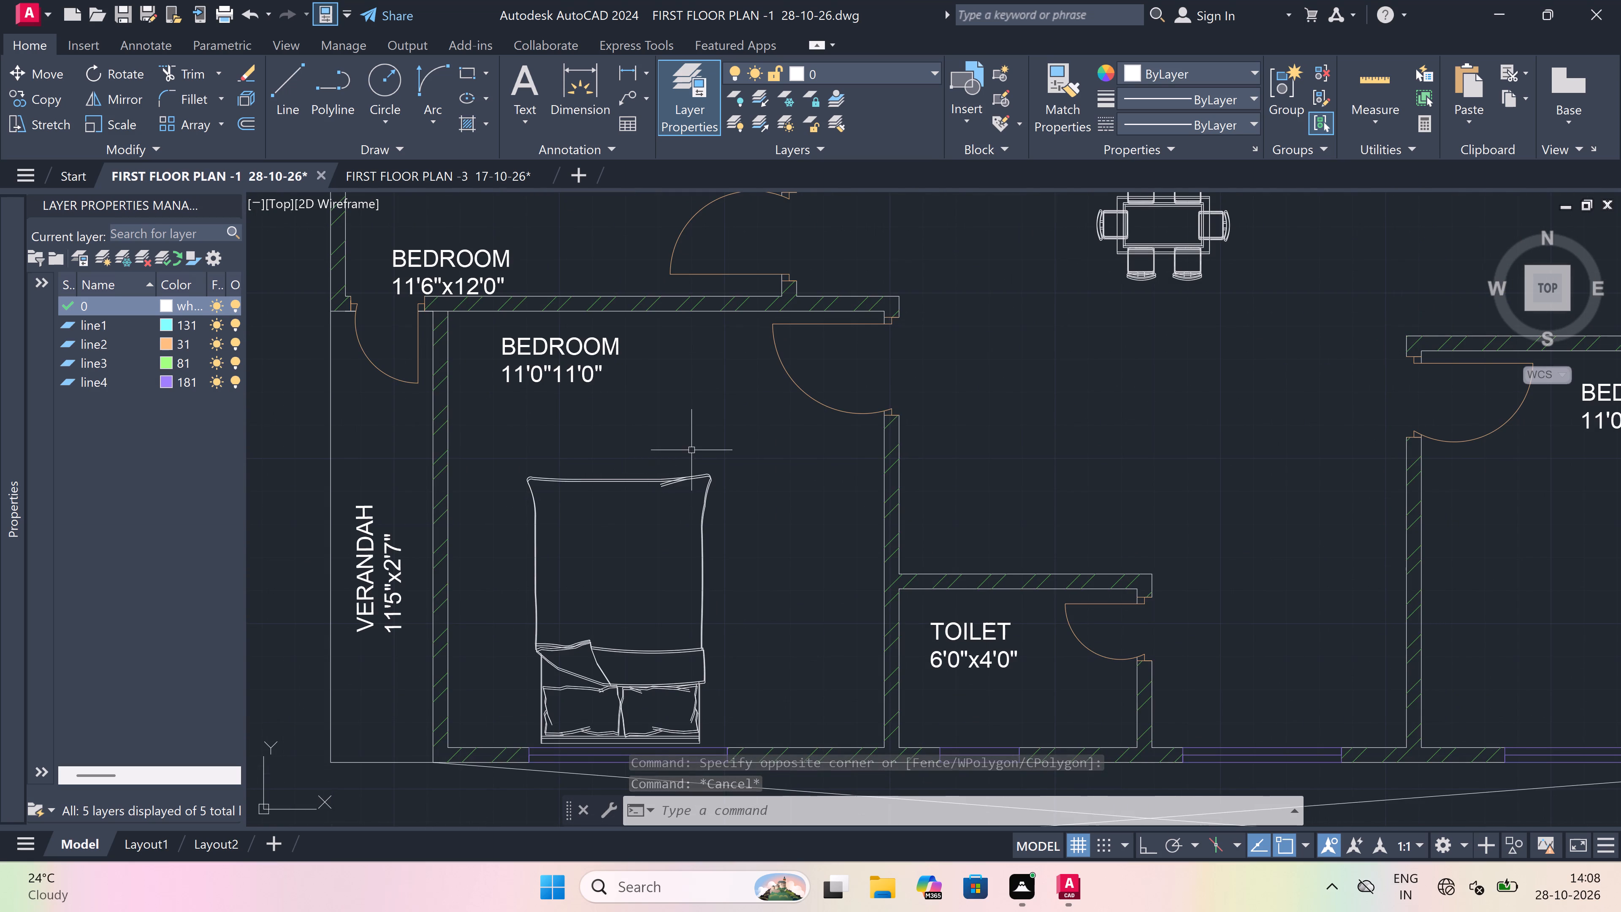
pyautogui.click(722, 461)
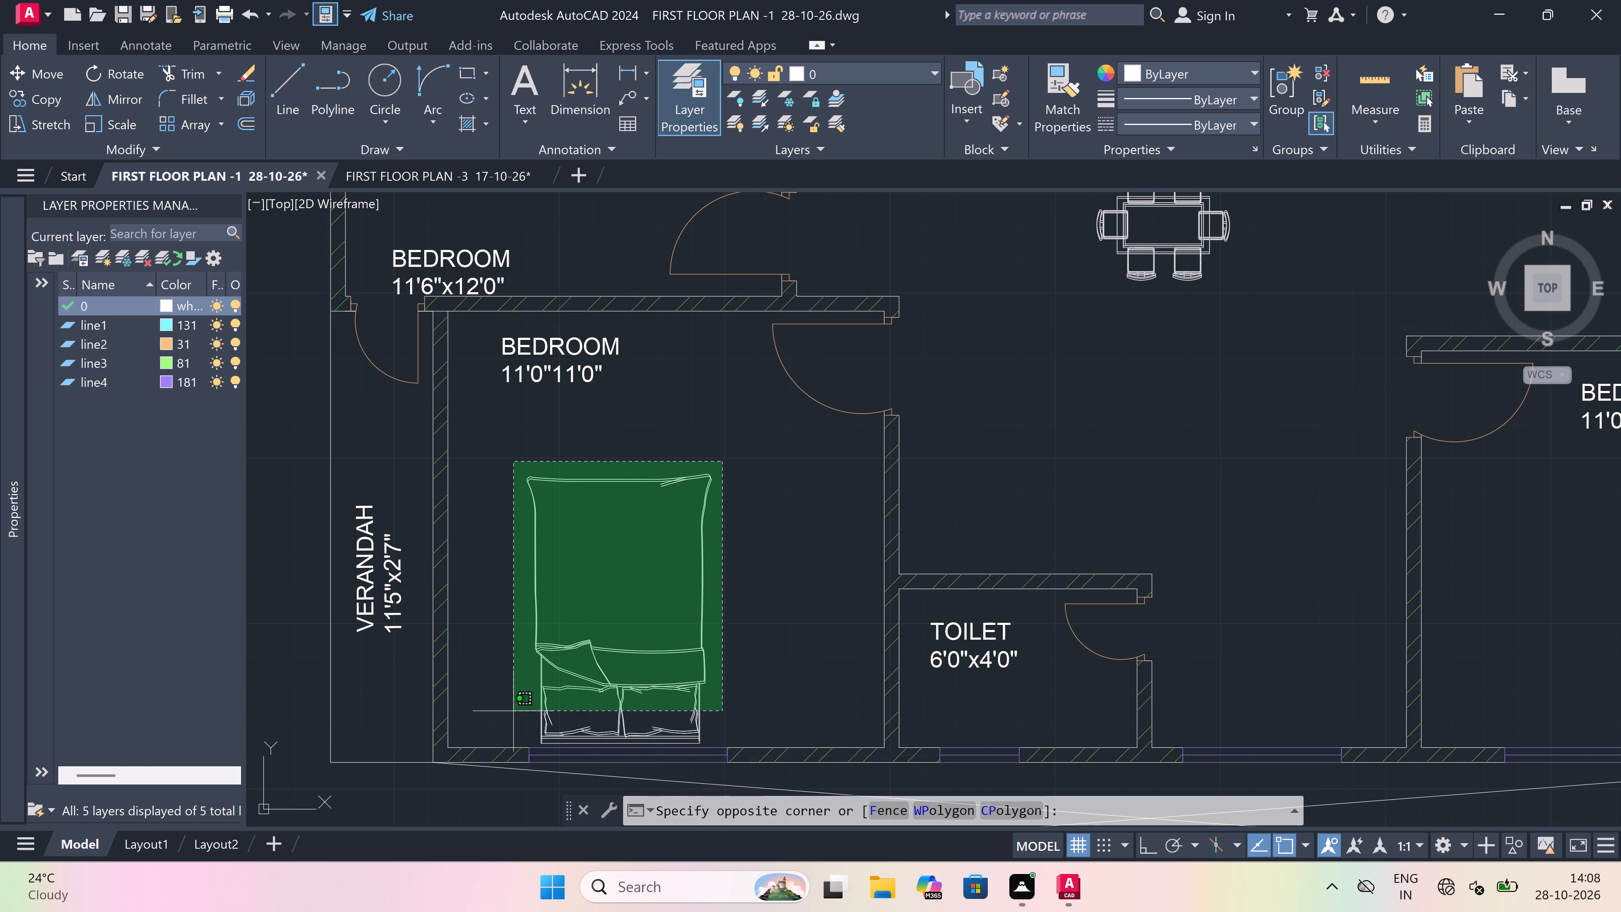
pyautogui.scroll(3, 512, 747)
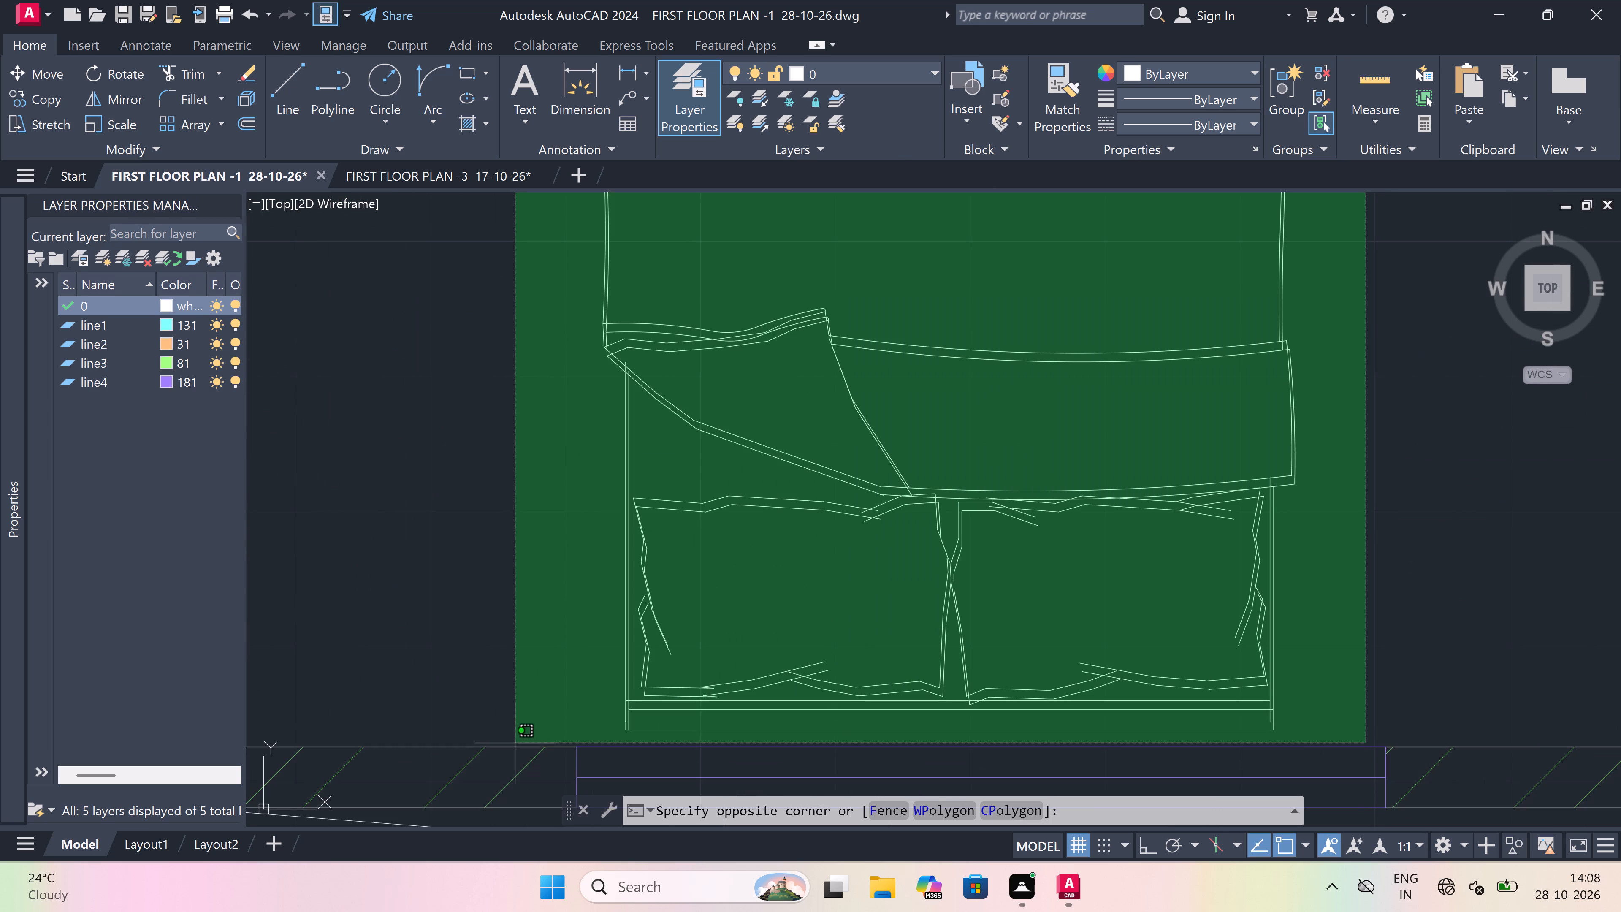
pyautogui.click(515, 740)
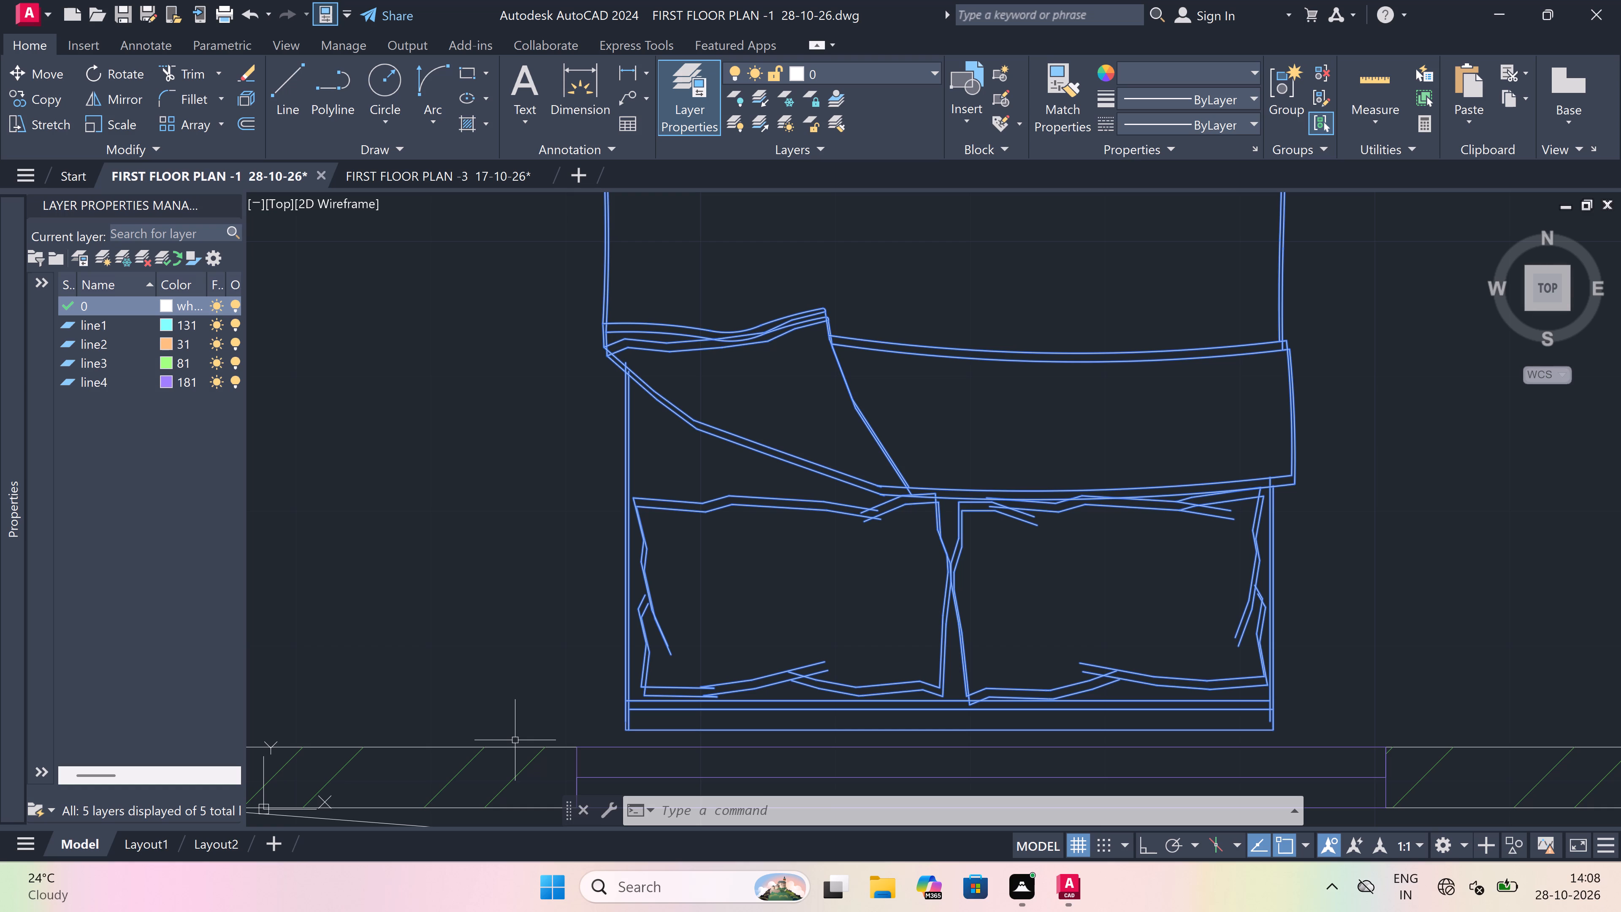
pyautogui.click(49, 98)
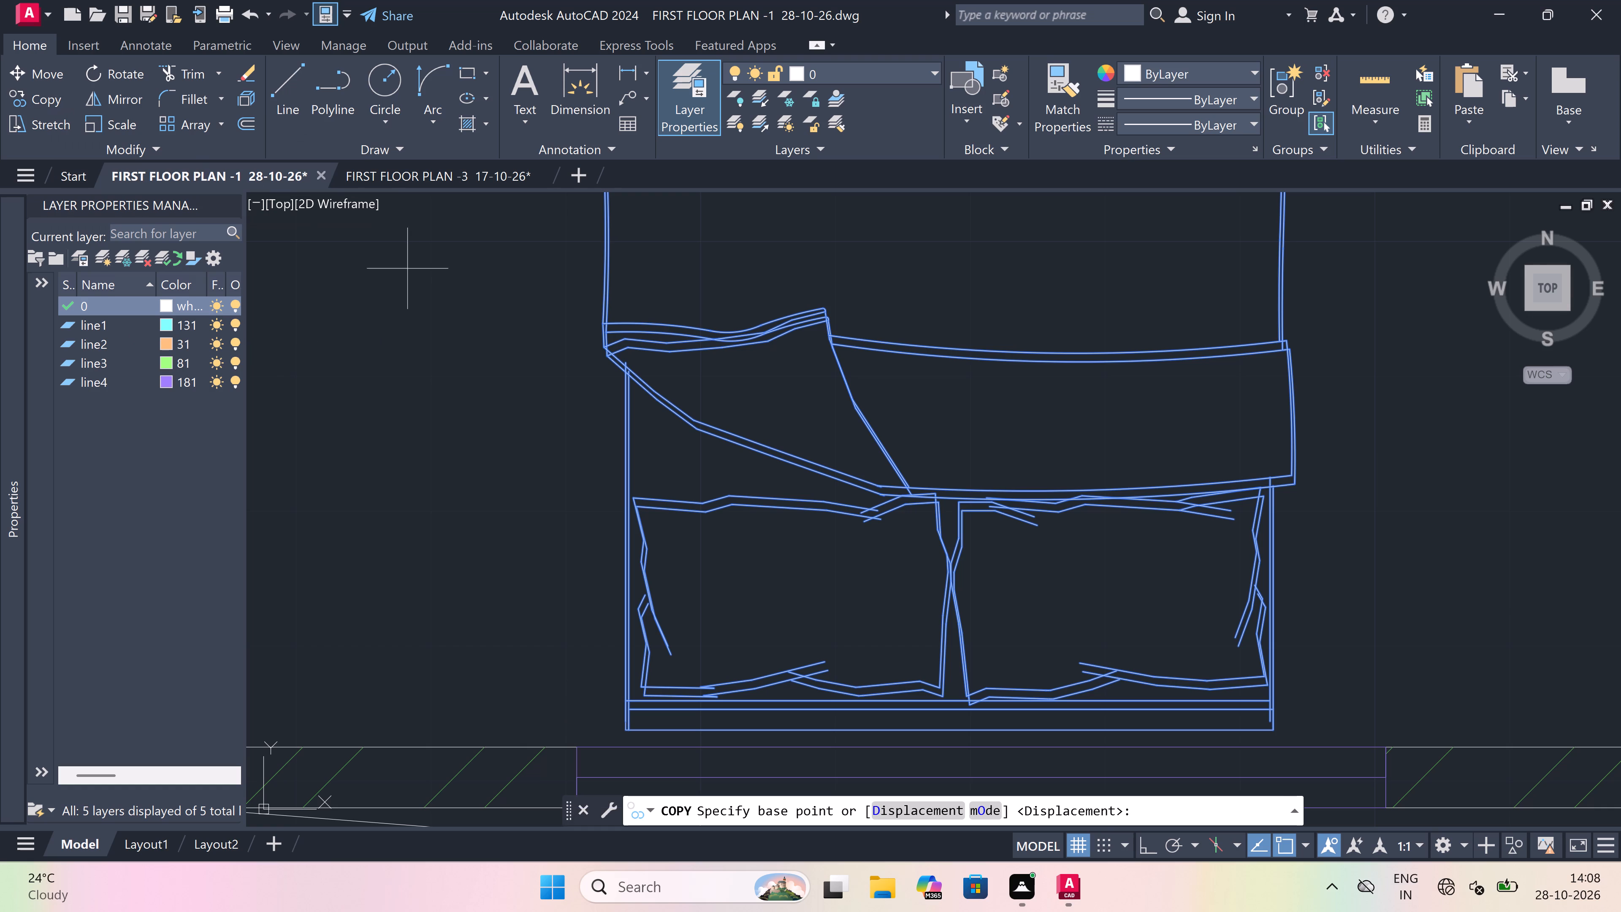
pyautogui.scroll(-3, 439, 319)
pyautogui.scroll(1, 529, 391)
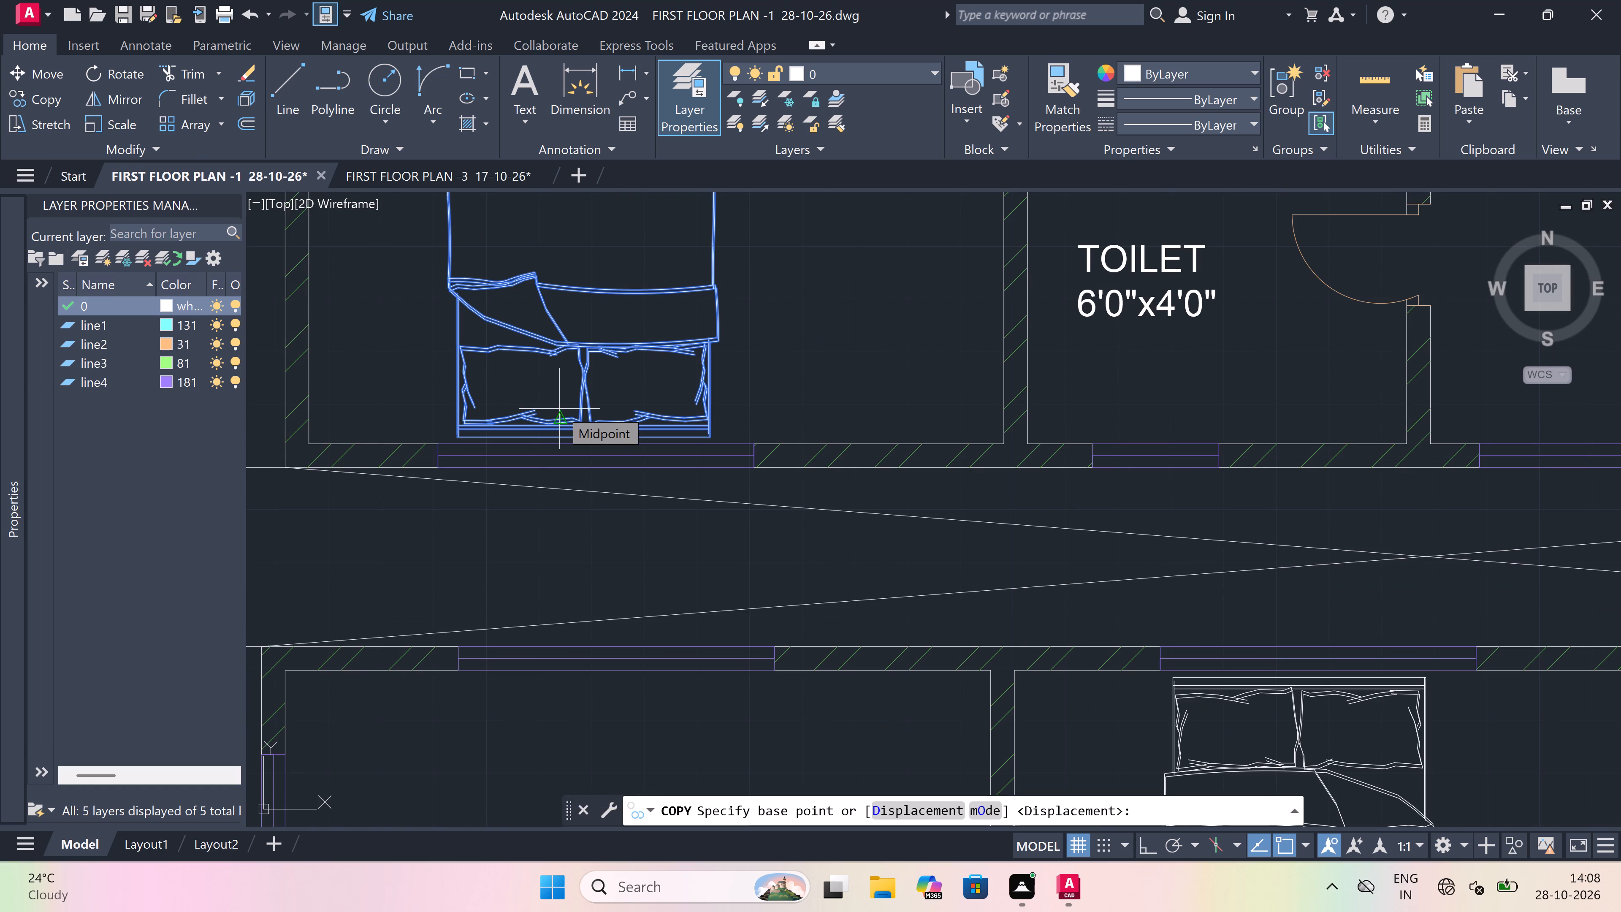
pyautogui.scroll(2, 568, 446)
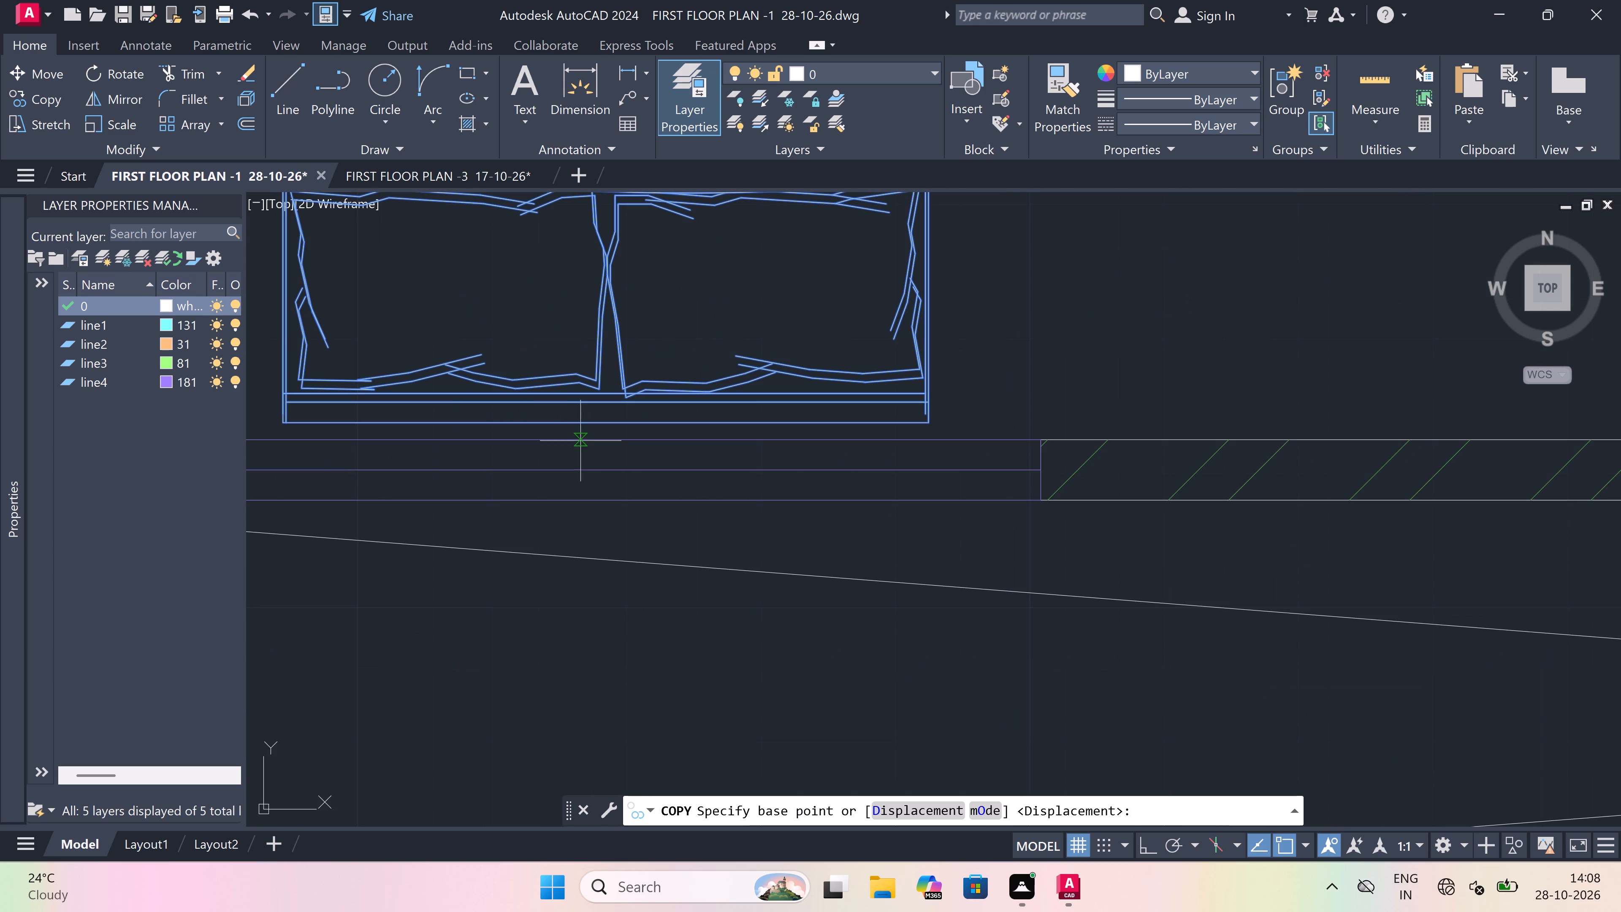
pyautogui.click(599, 423)
pyautogui.scroll(-8, 538, 478)
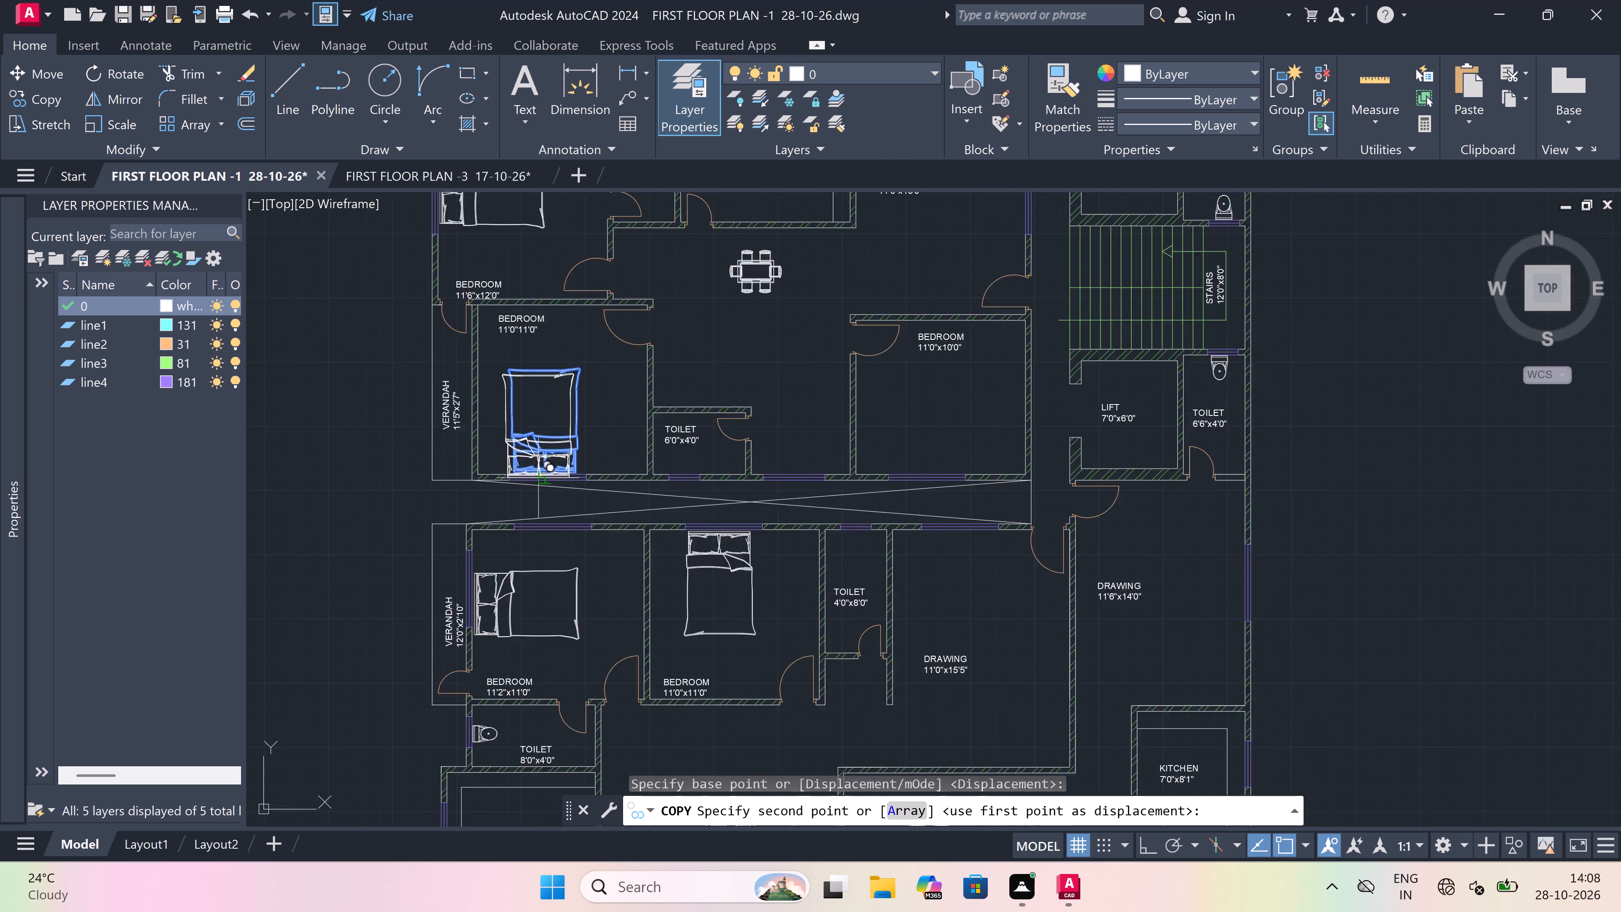
pyautogui.scroll(1, 835, 468)
pyautogui.scroll(2, 765, 486)
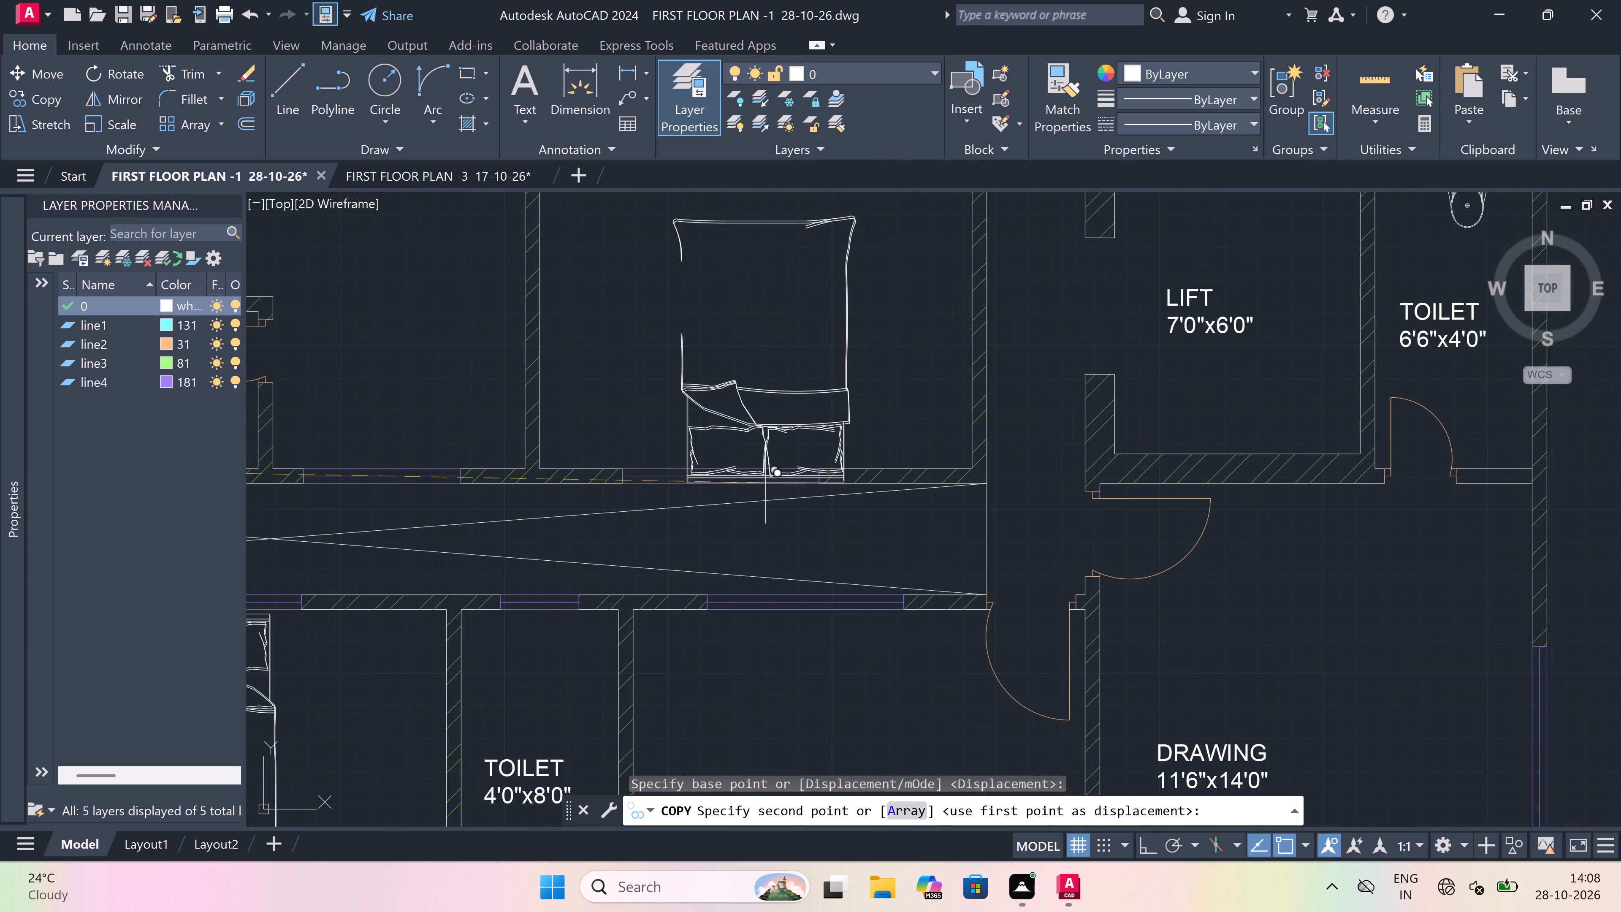
pyautogui.scroll(3, 763, 453)
pyautogui.scroll(2, 700, 504)
pyautogui.click(701, 503)
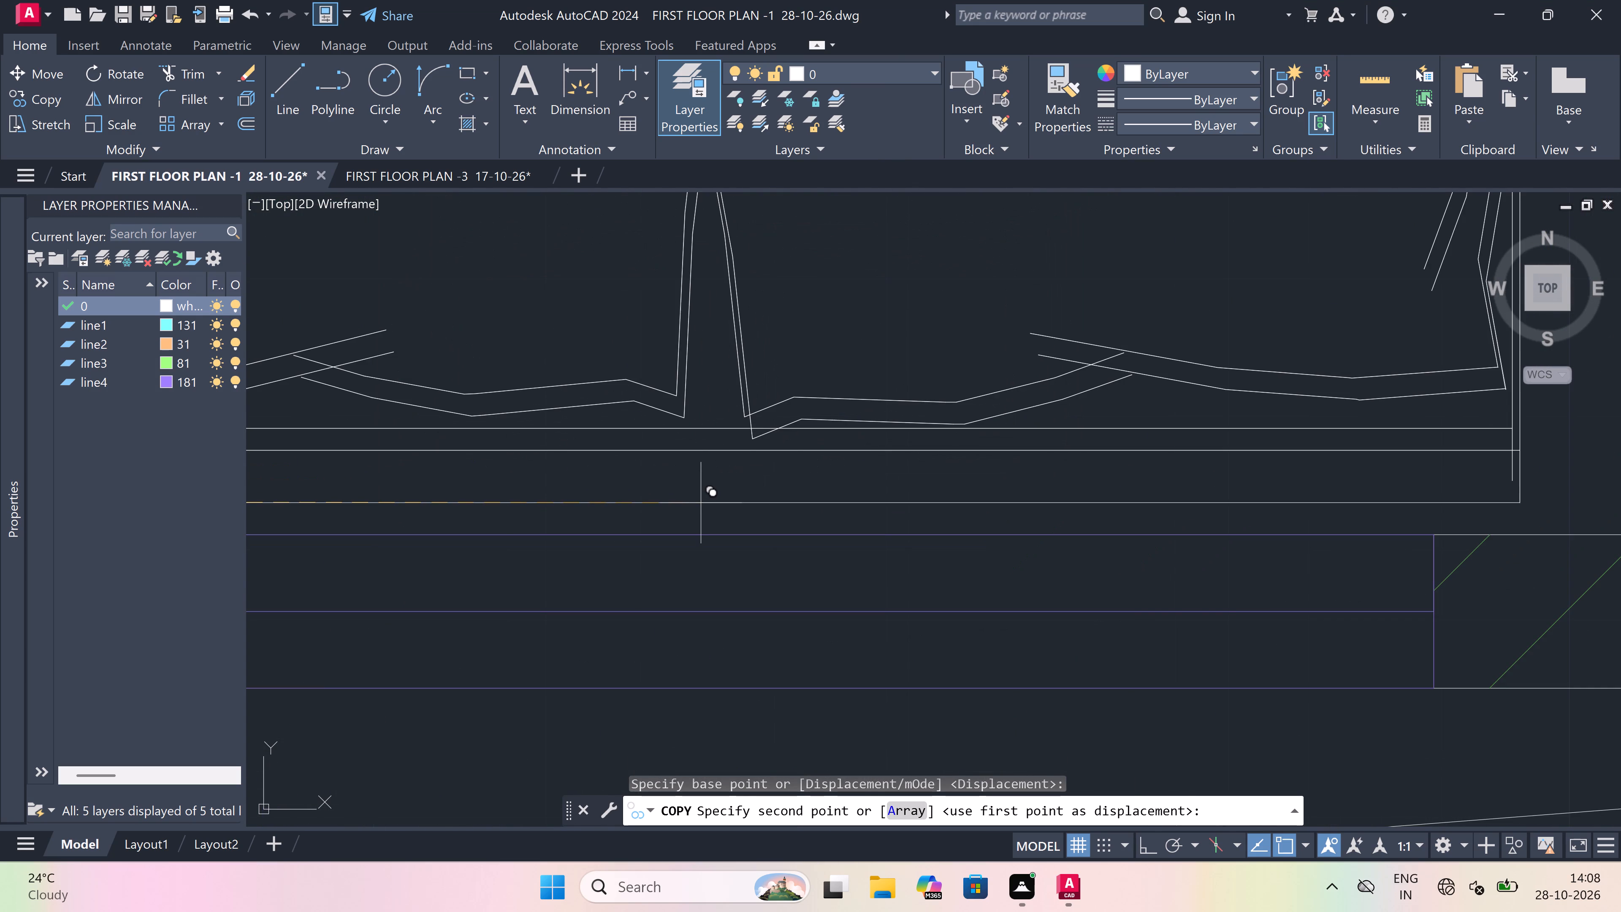
pyautogui.scroll(-11, 704, 502)
pyautogui.press('Escape')
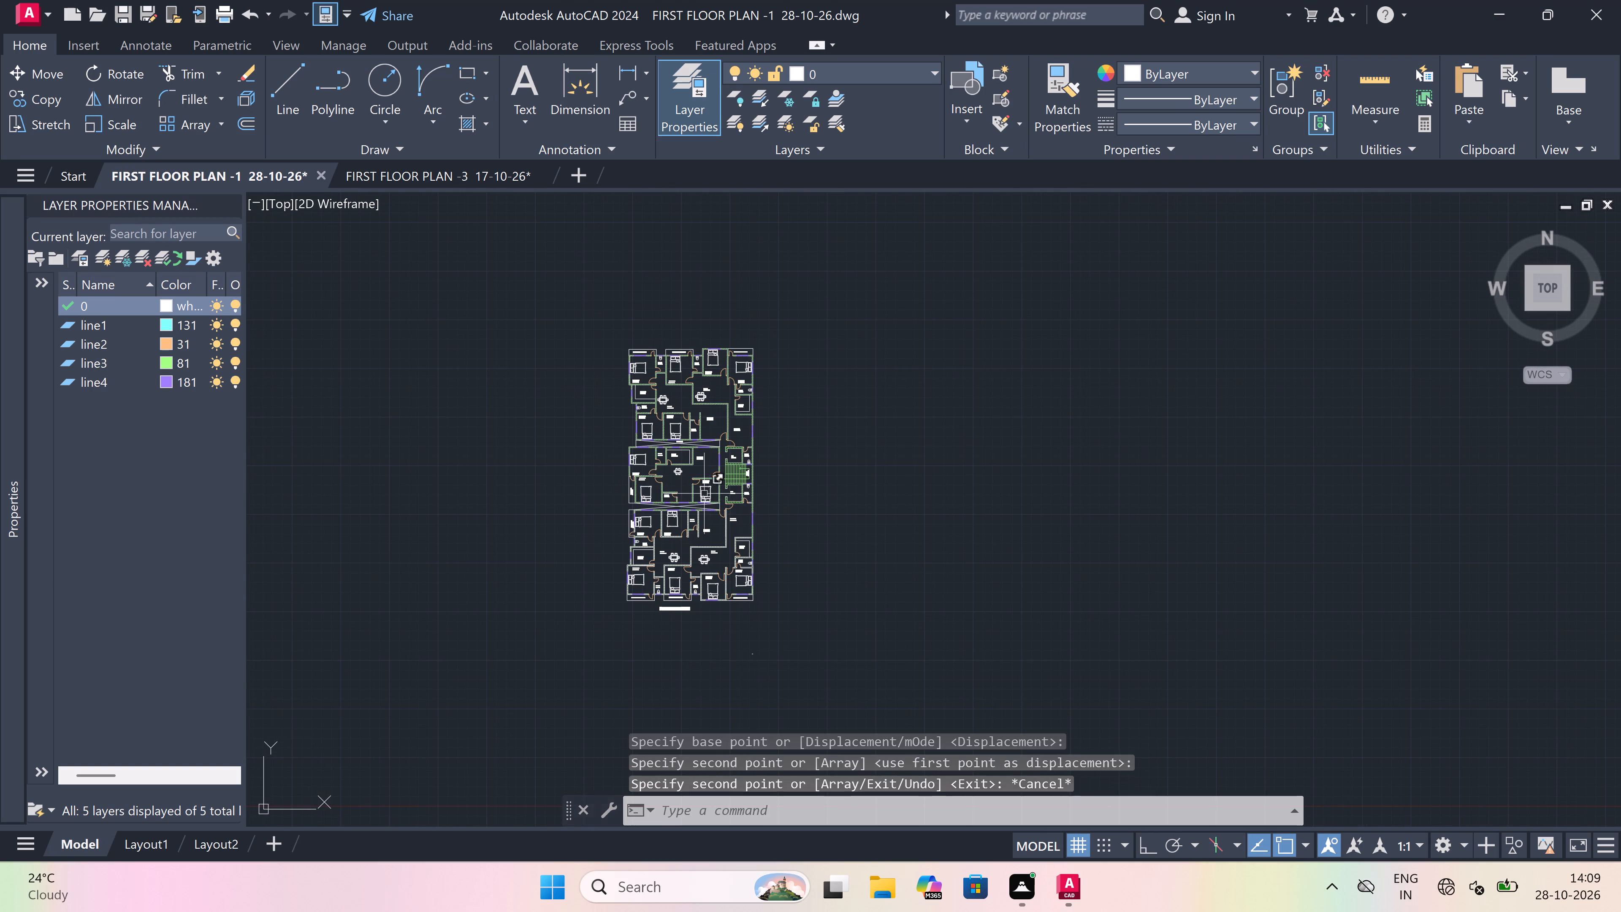
# Switch to the FIRST FLOOR PLAN -3 17-10-26 drawing.
pyautogui.scroll(3, 693, 468)
pyautogui.scroll(1, 615, 451)
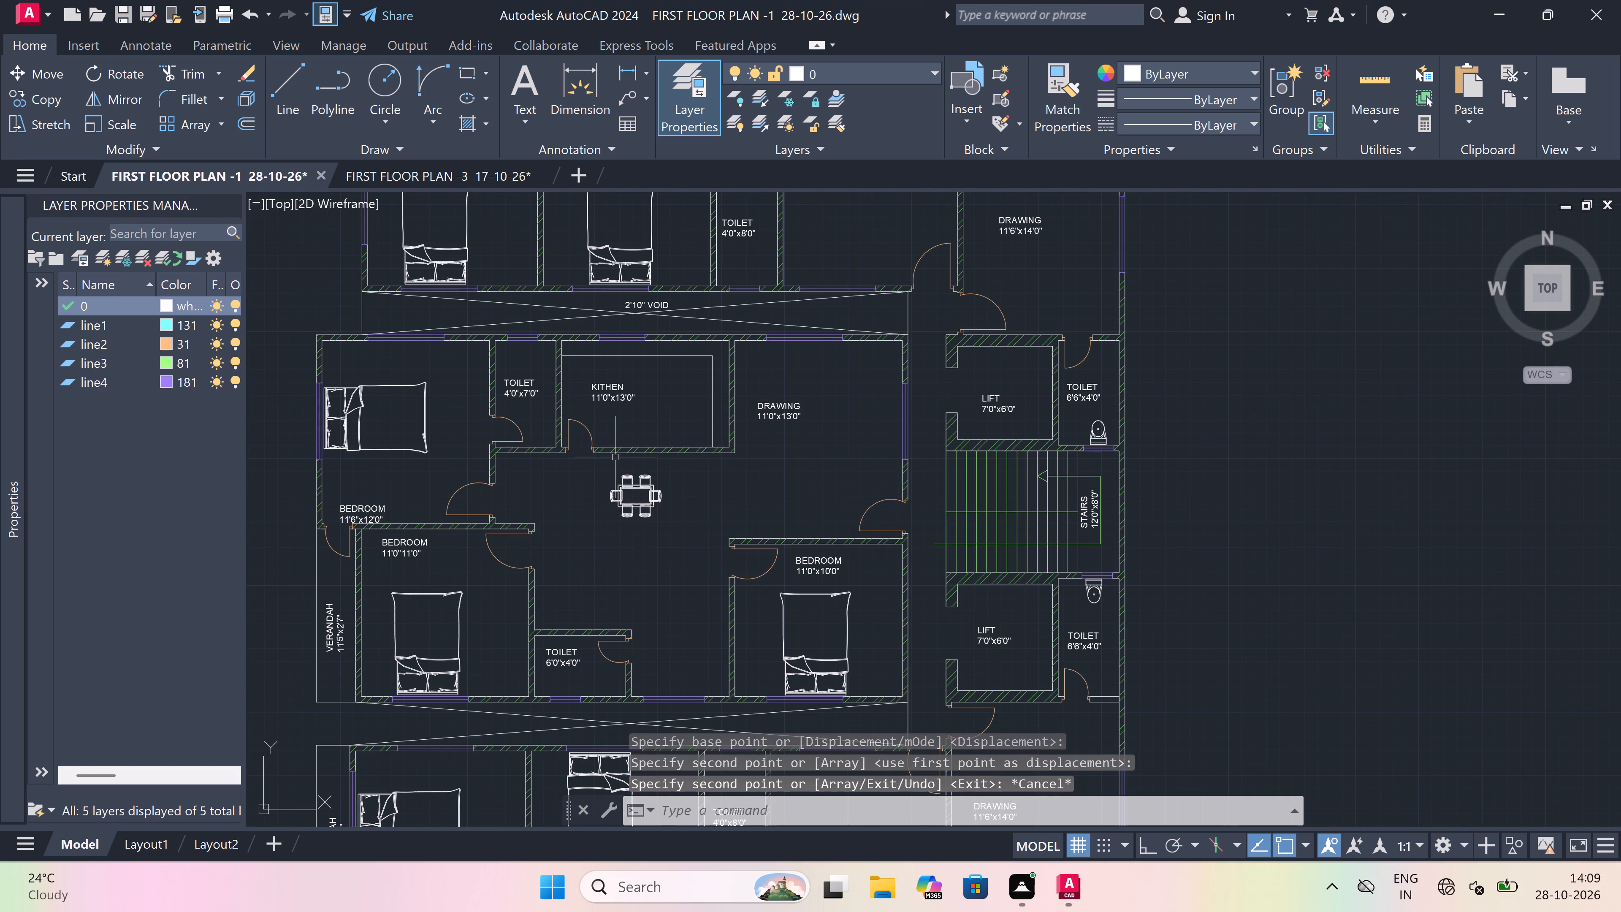
pyautogui.scroll(1, 637, 501)
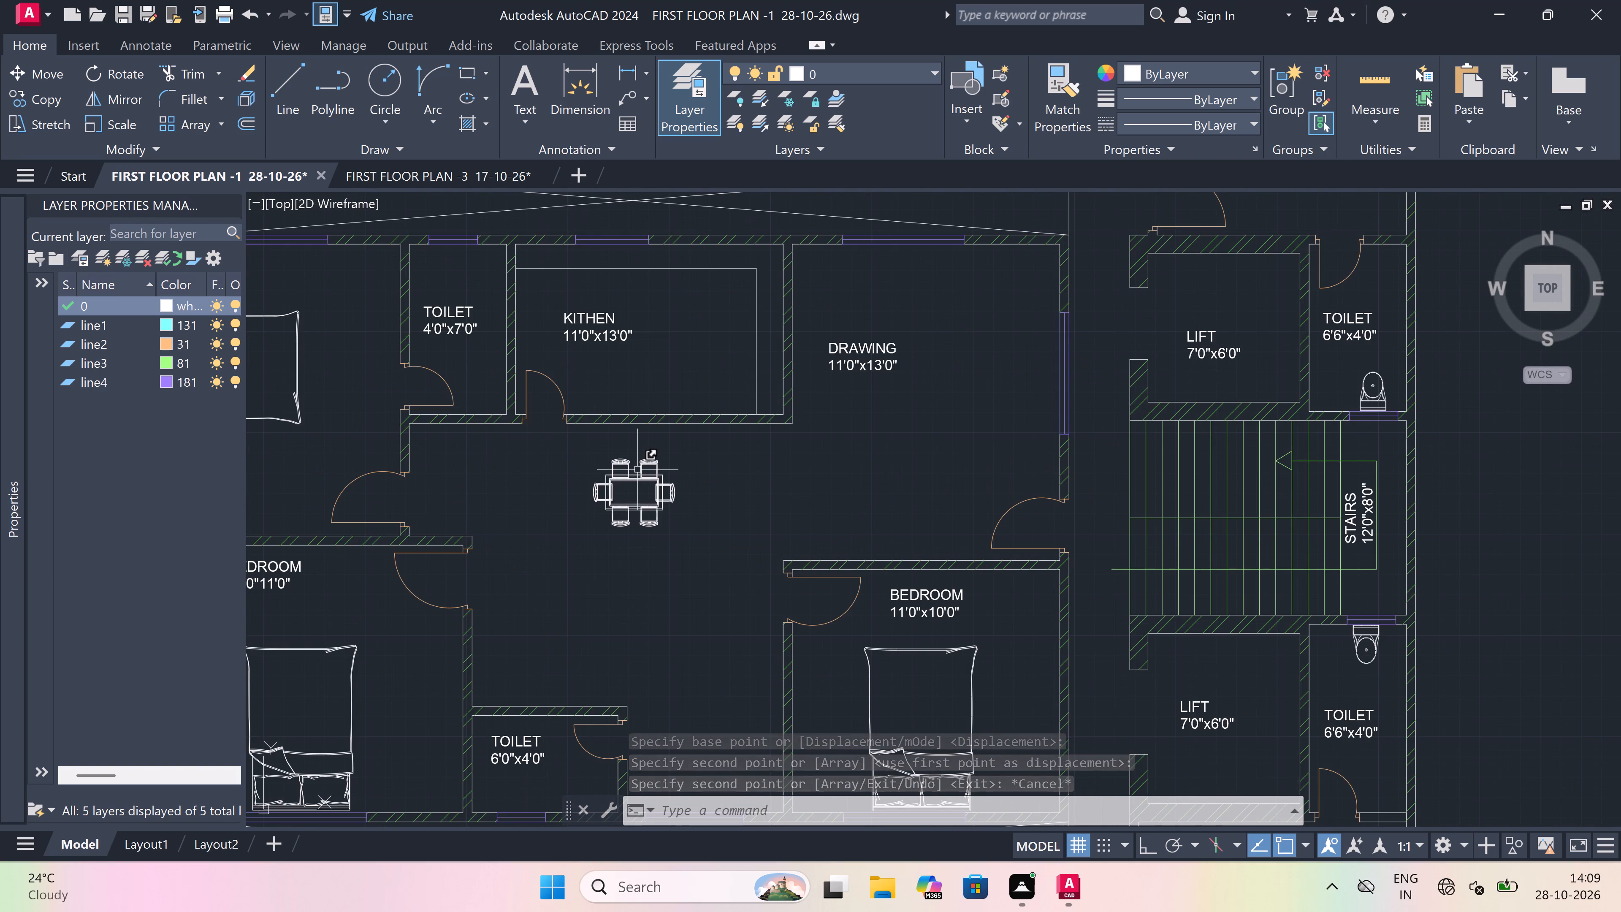
pyautogui.scroll(-2, 602, 530)
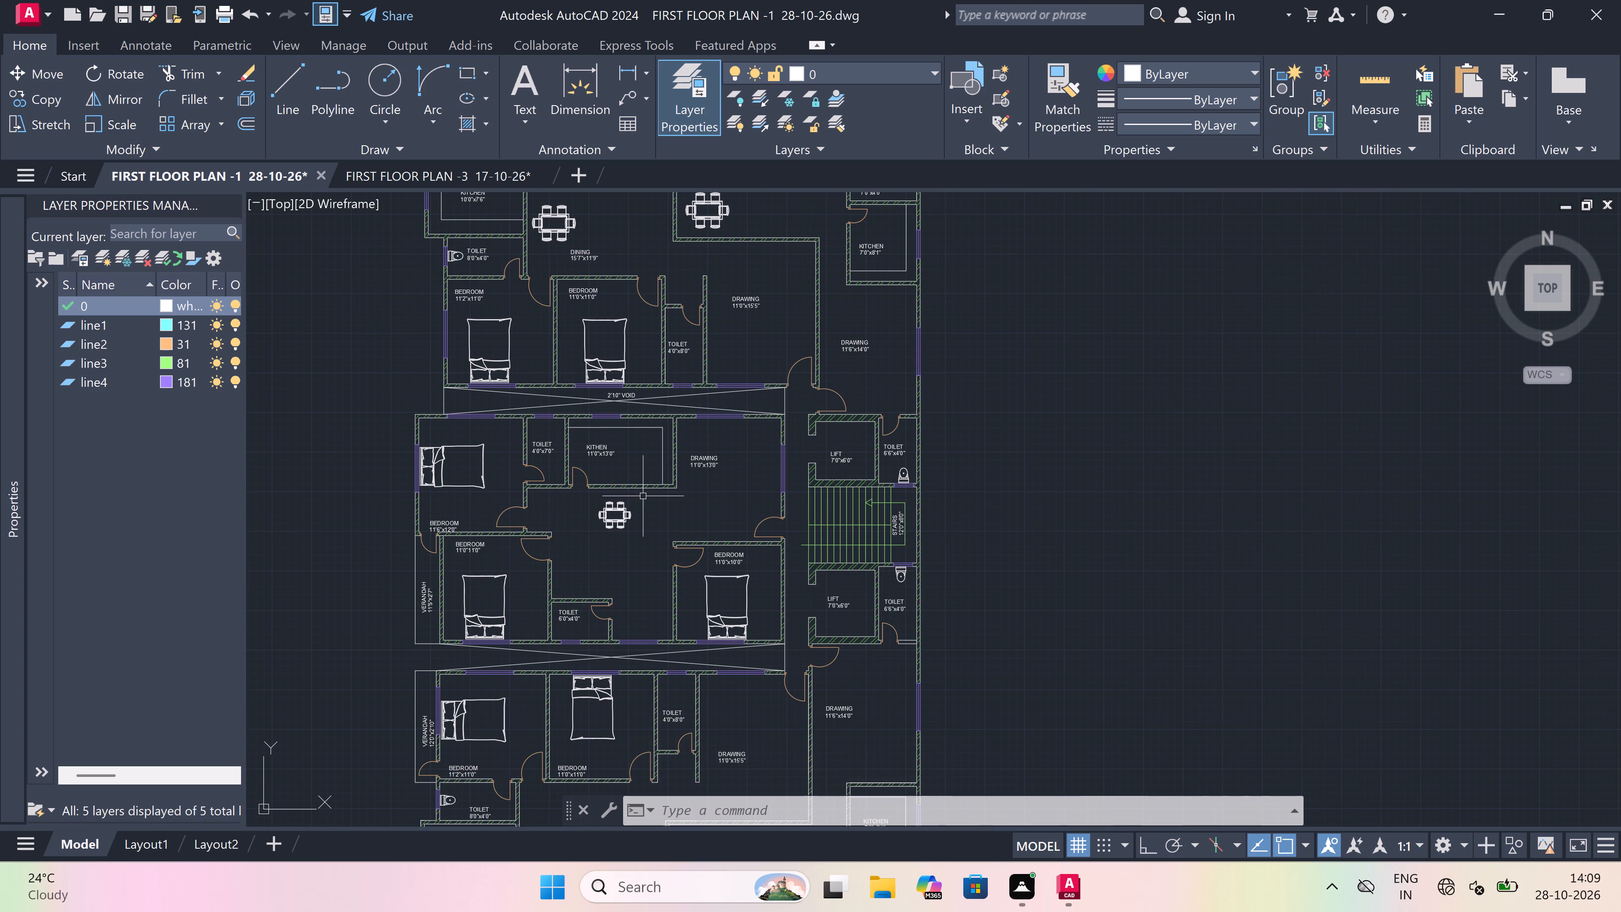
pyautogui.scroll(1, 759, 487)
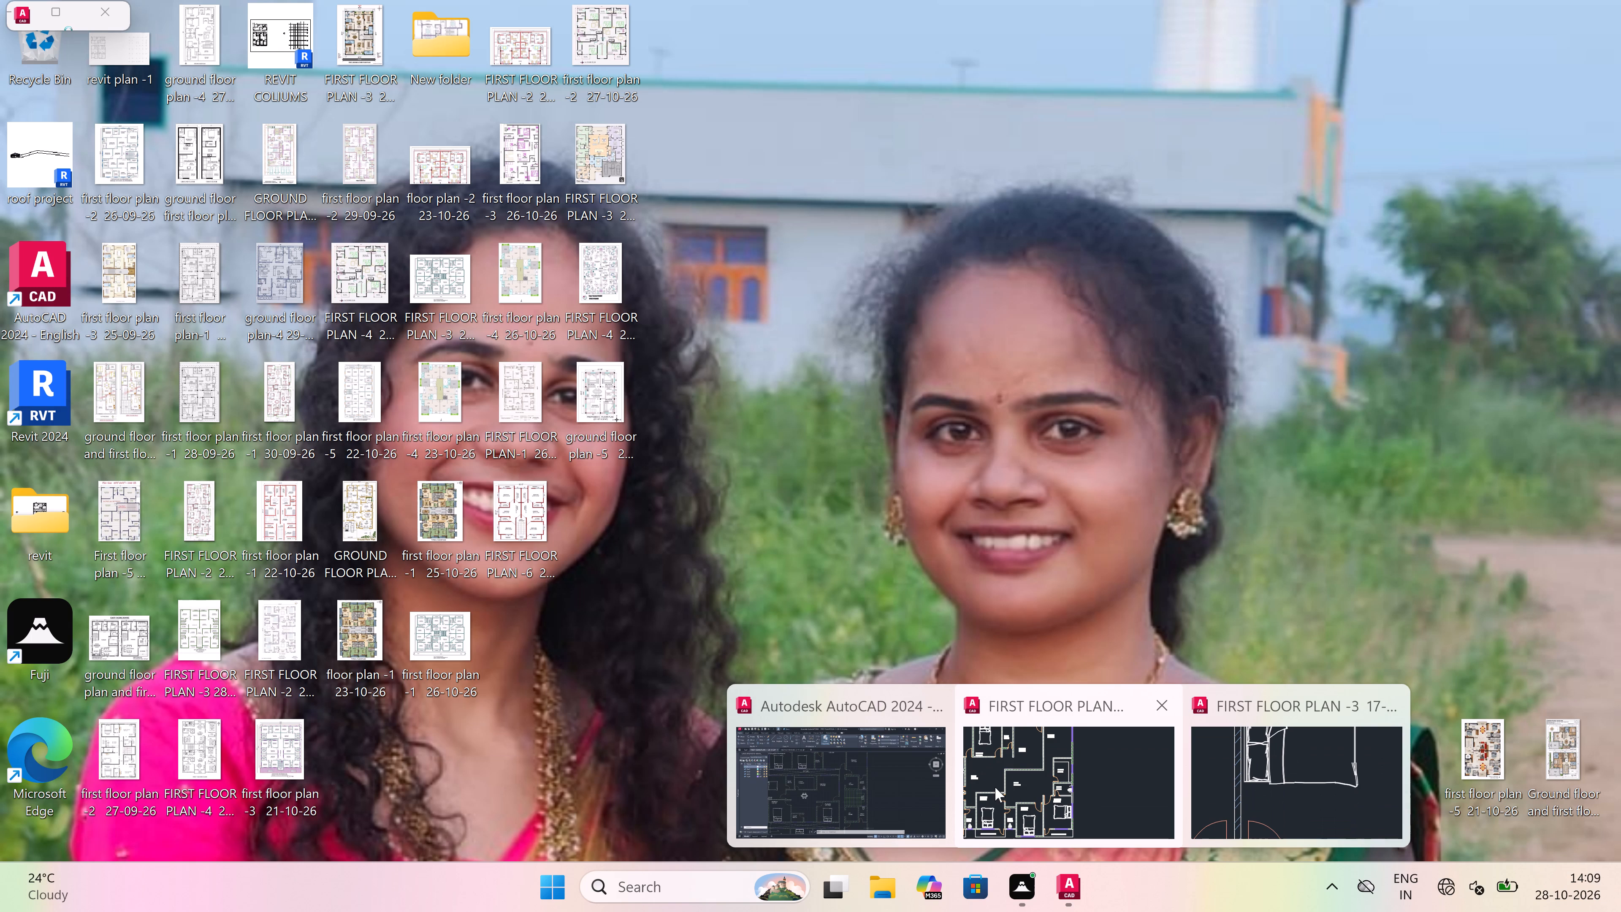
pyautogui.click(1038, 784)
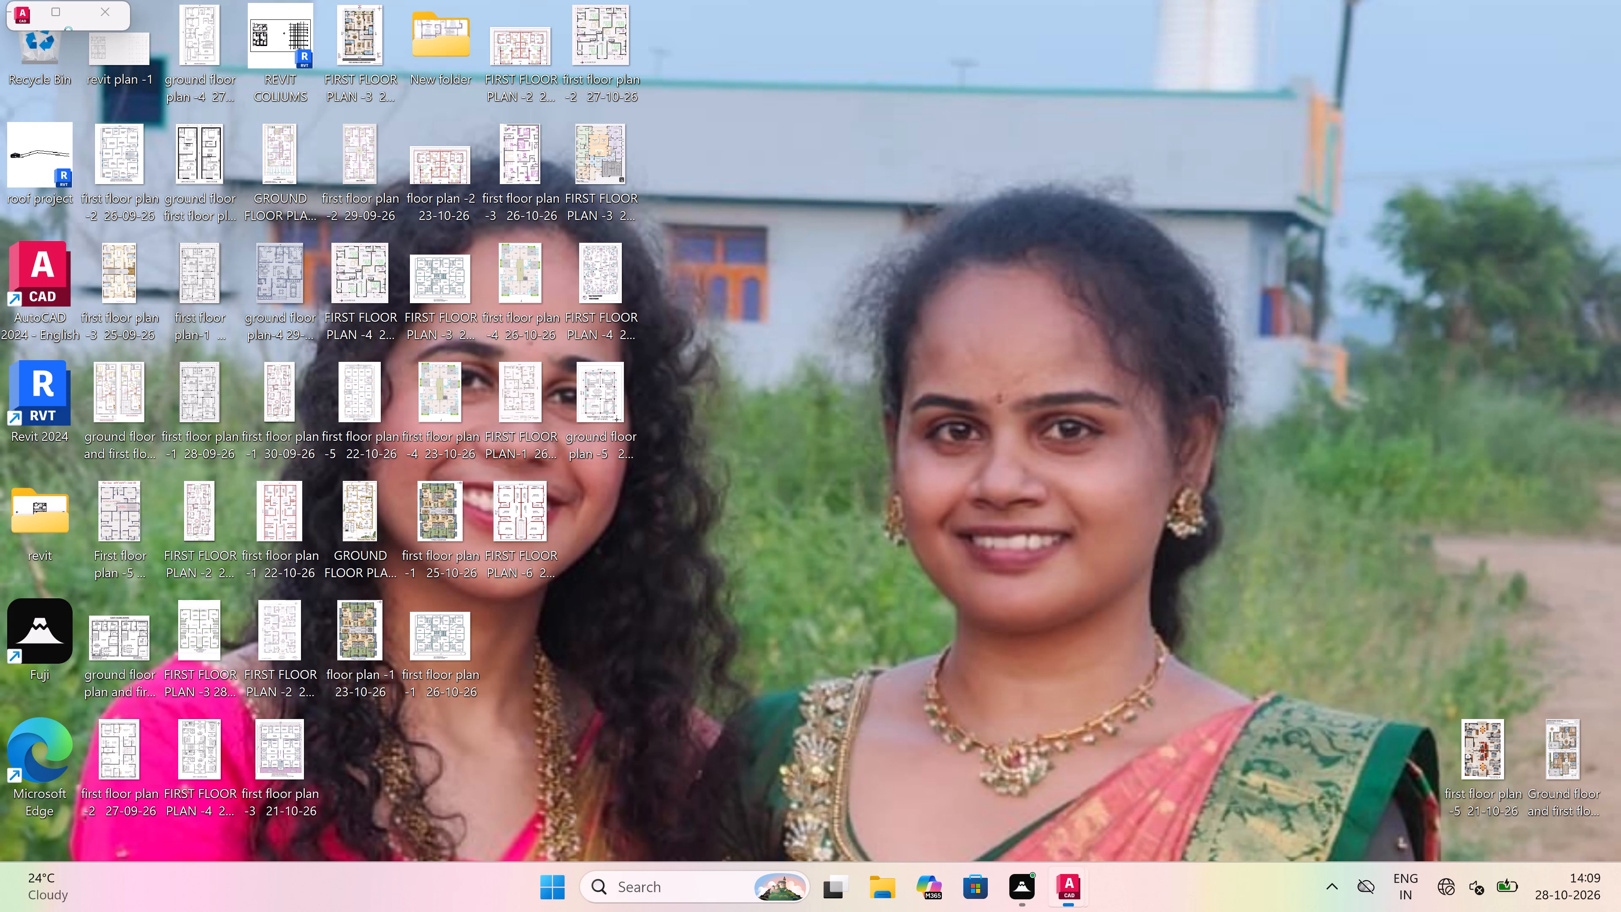
pyautogui.scroll(-2, 734, 527)
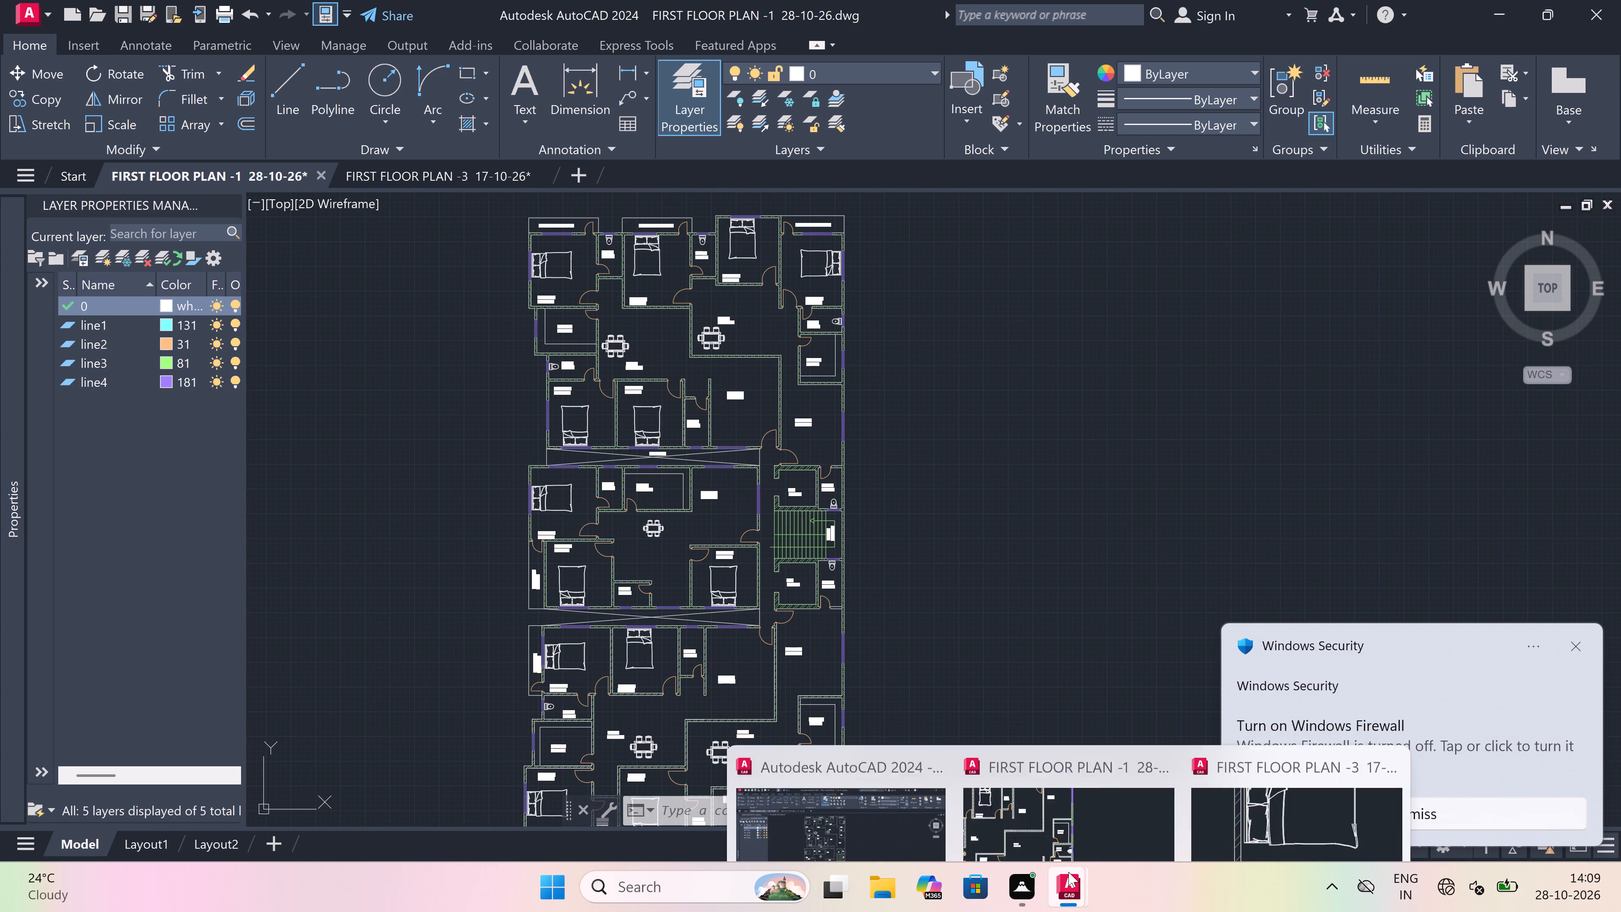
pyautogui.click(862, 777)
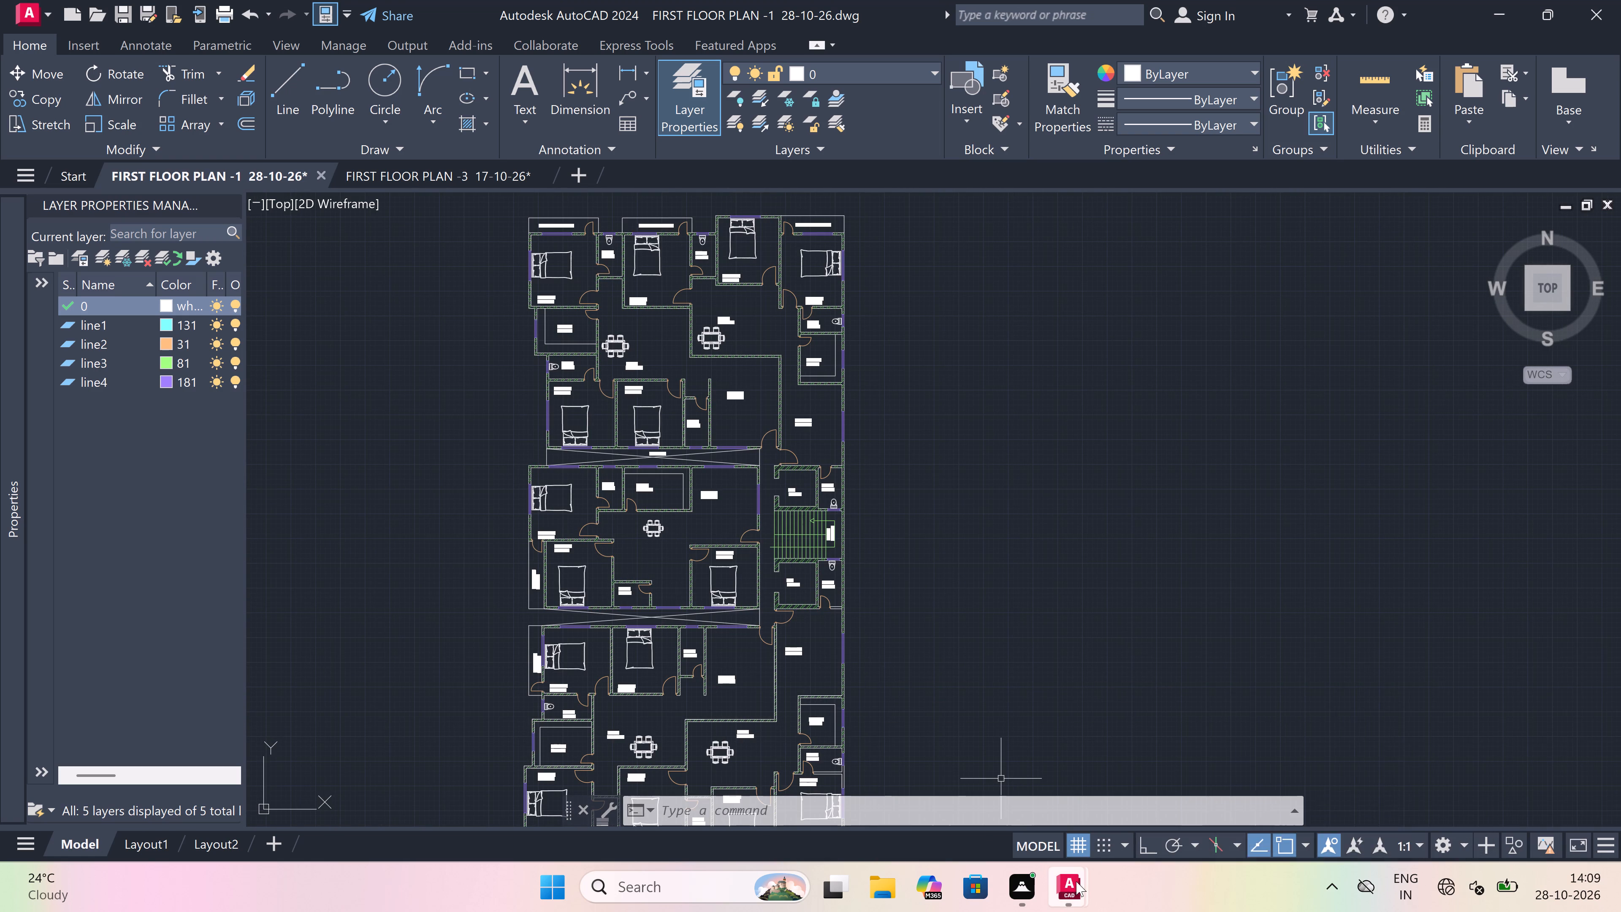
pyautogui.click(1251, 778)
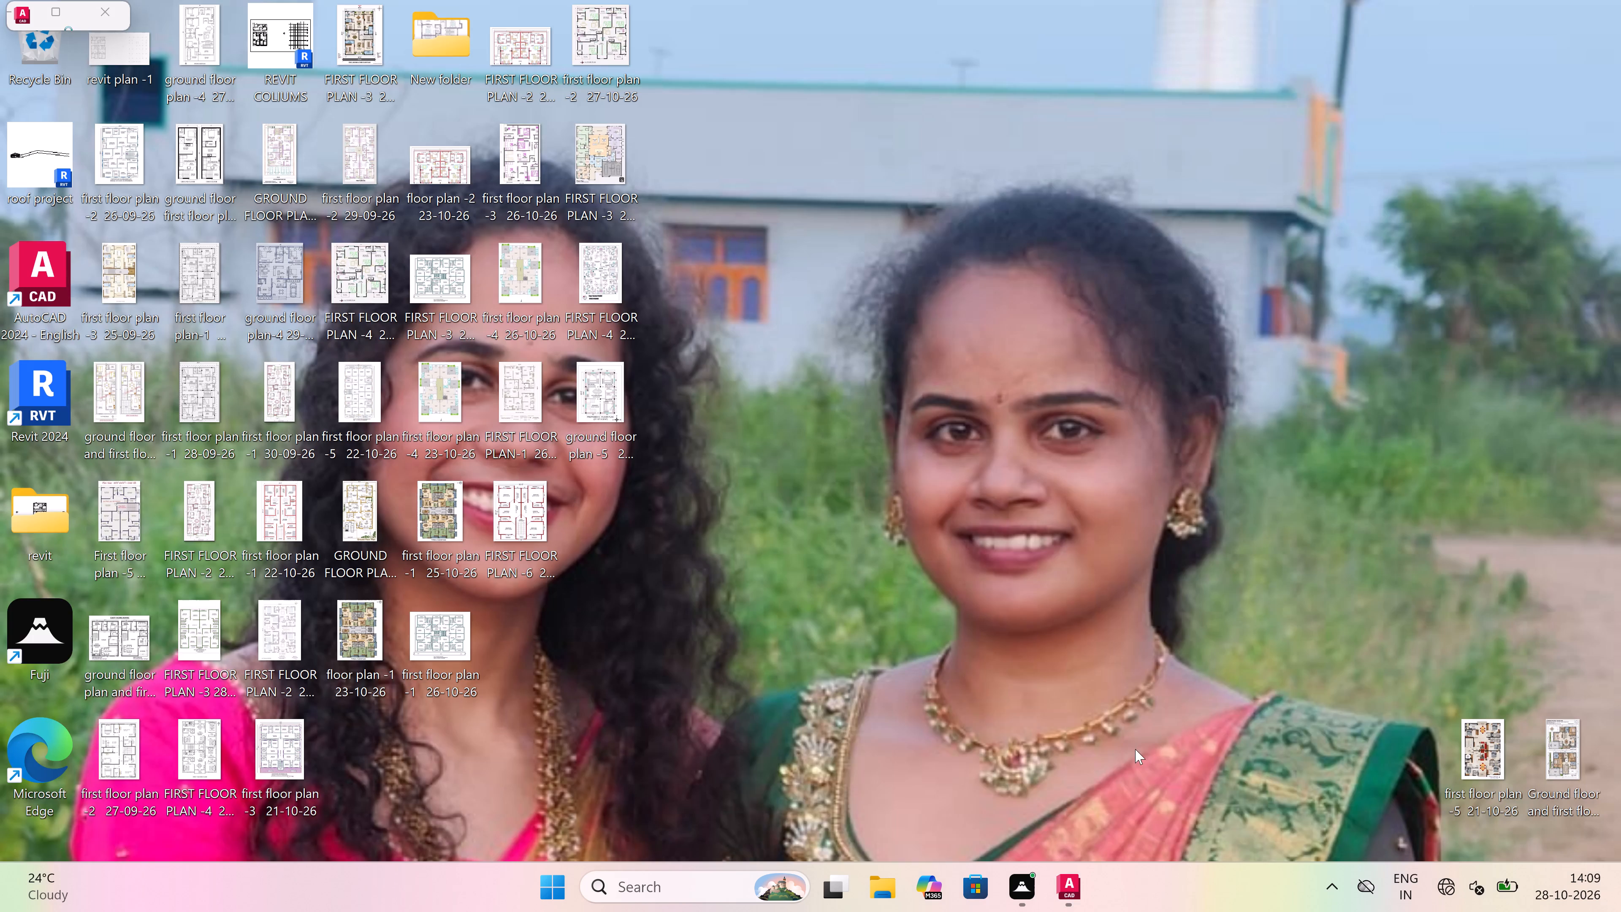
# Copy the sofa set with armchairs and centre table from the 11'0"x12'4" drawing room west of the passage to the clipboard.
pyautogui.scroll(-5, 663, 647)
pyautogui.scroll(-4, 775, 509)
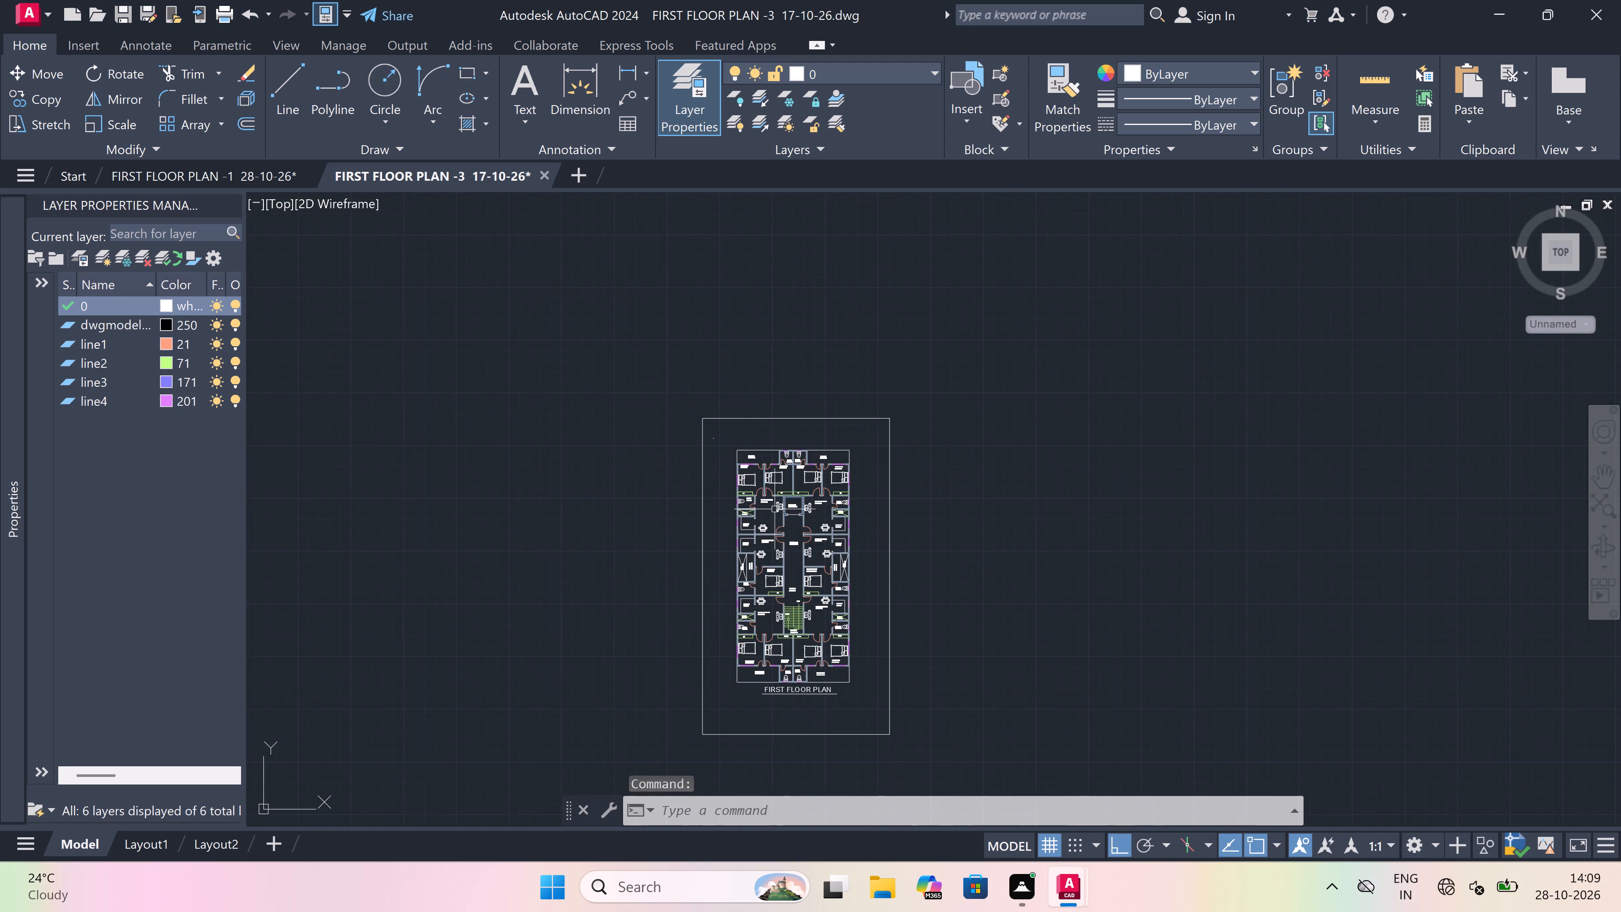
pyautogui.scroll(4, 784, 504)
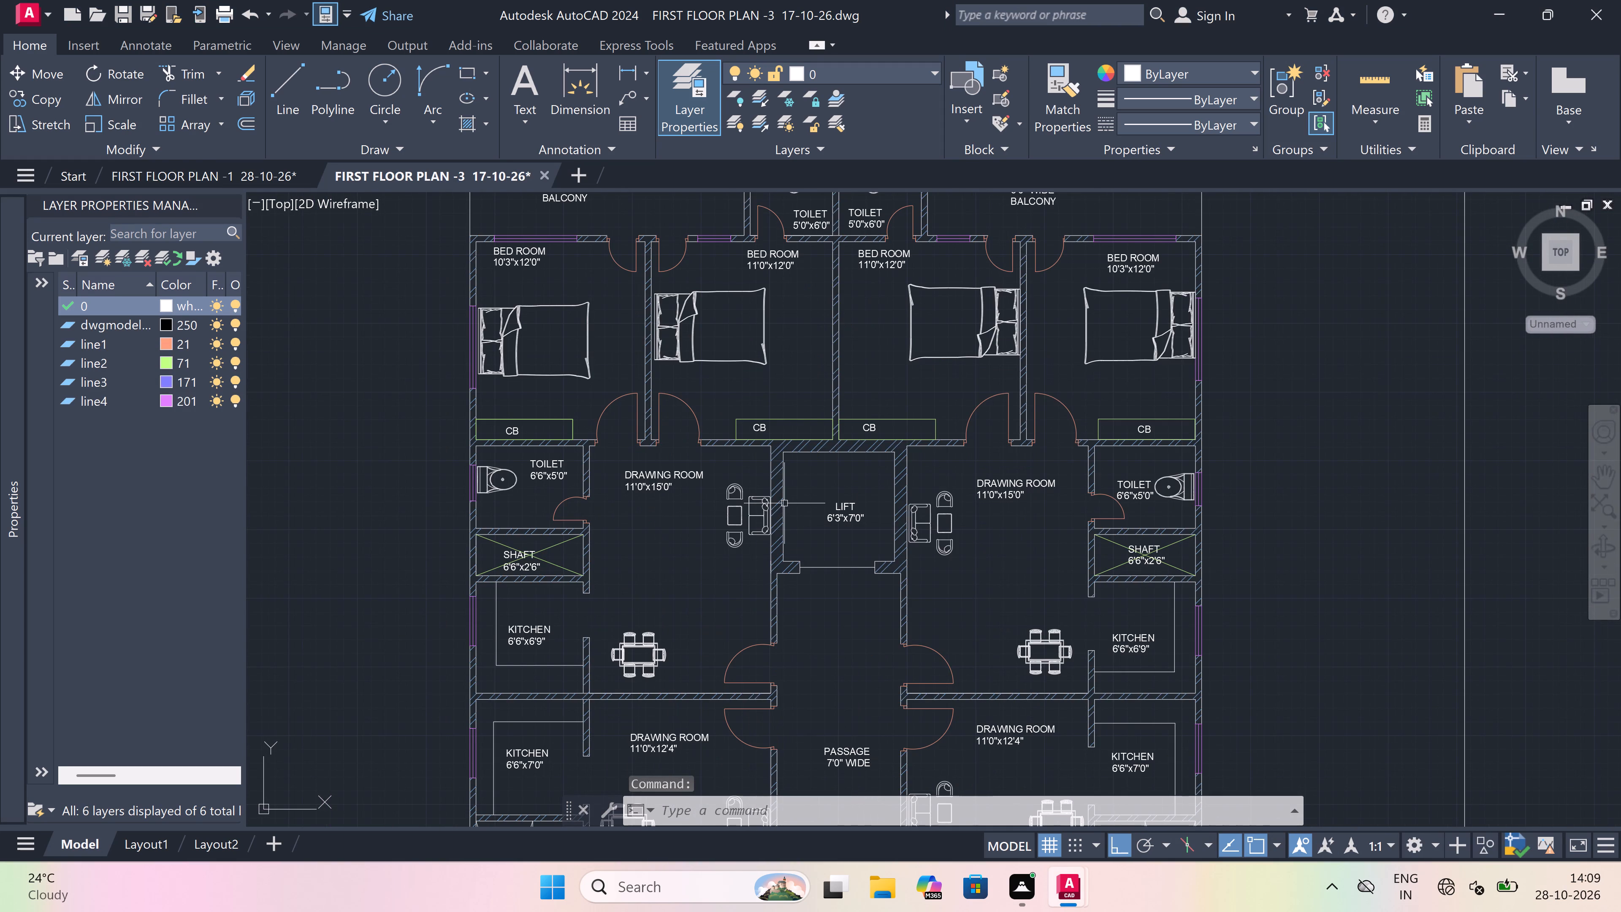
pyautogui.scroll(-3, 766, 502)
pyautogui.scroll(2, 759, 638)
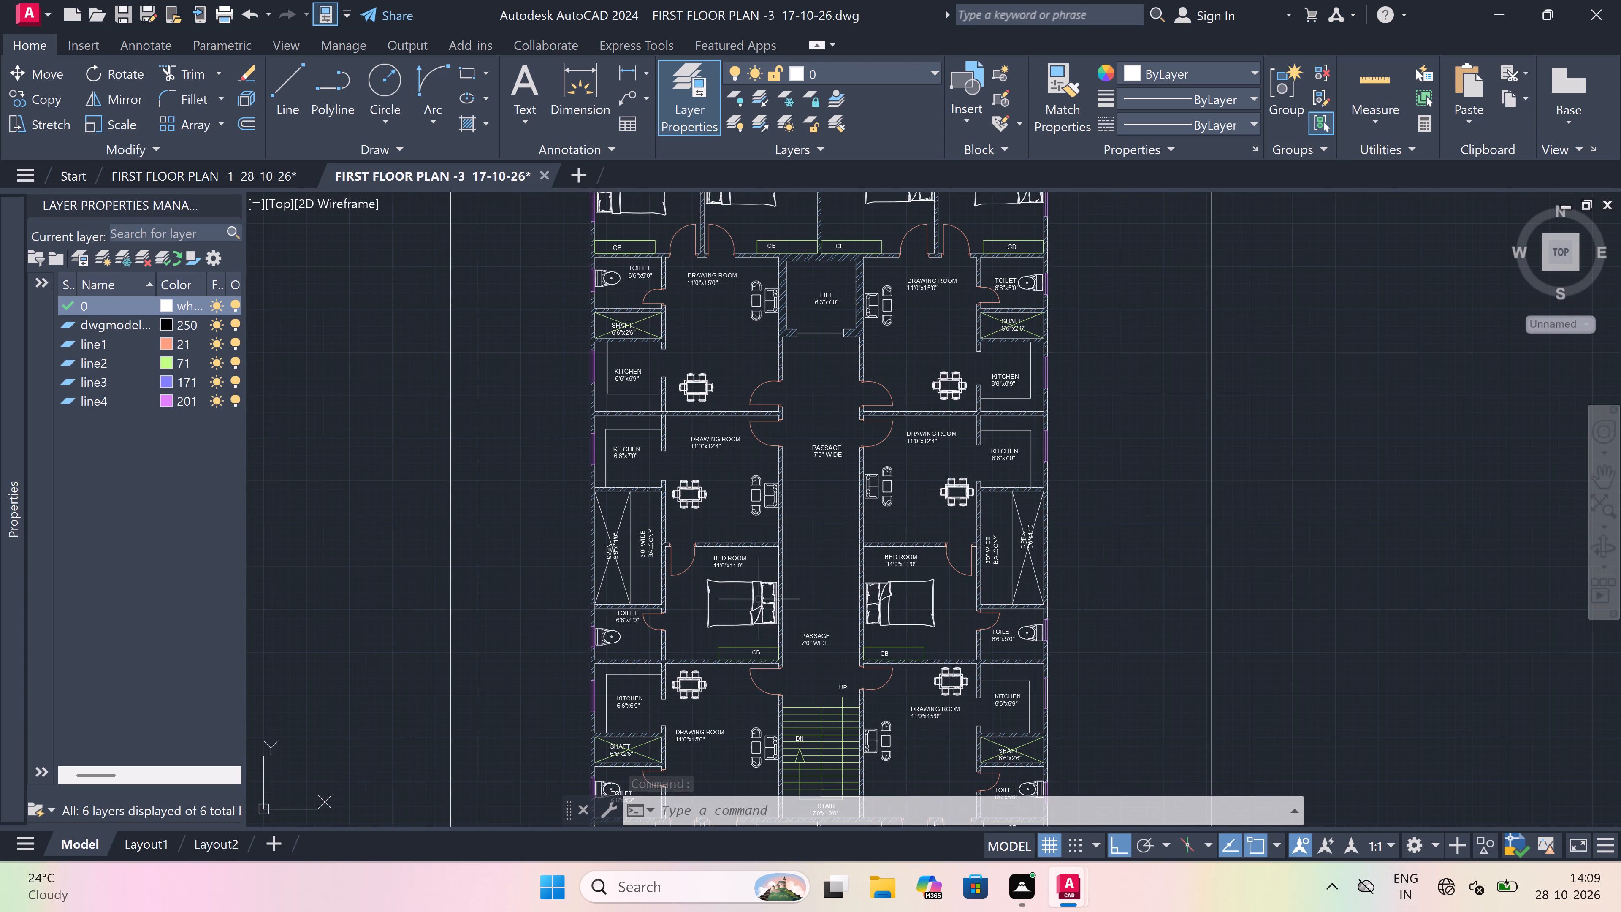
pyautogui.scroll(1, 756, 475)
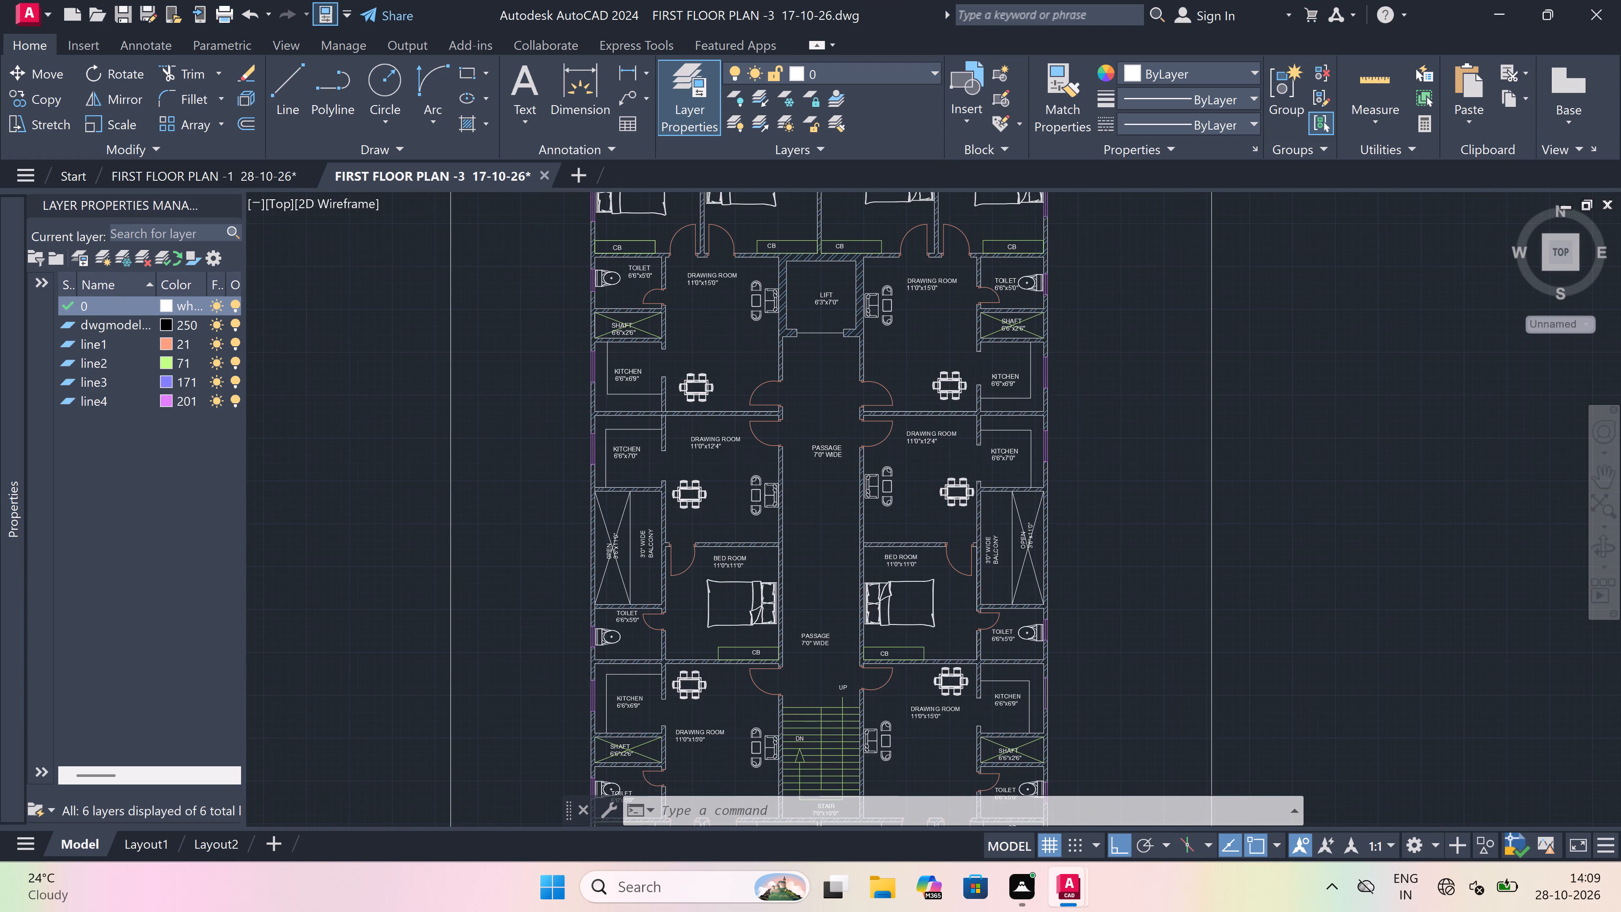
pyautogui.scroll(2, 756, 475)
pyautogui.scroll(2, 840, 478)
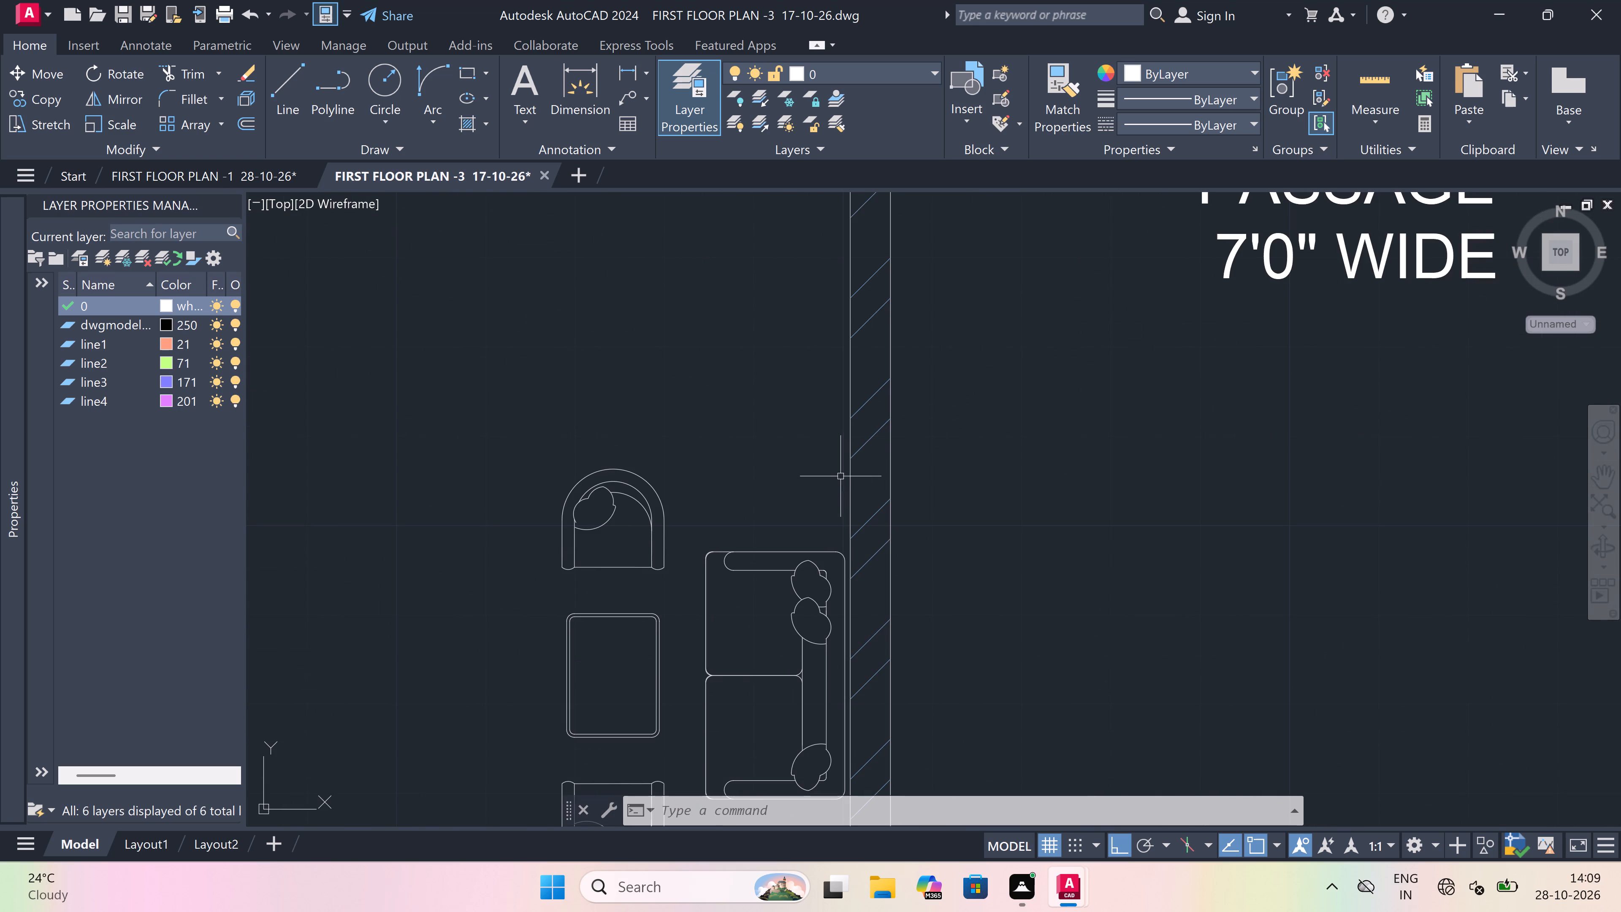
pyautogui.click(841, 398)
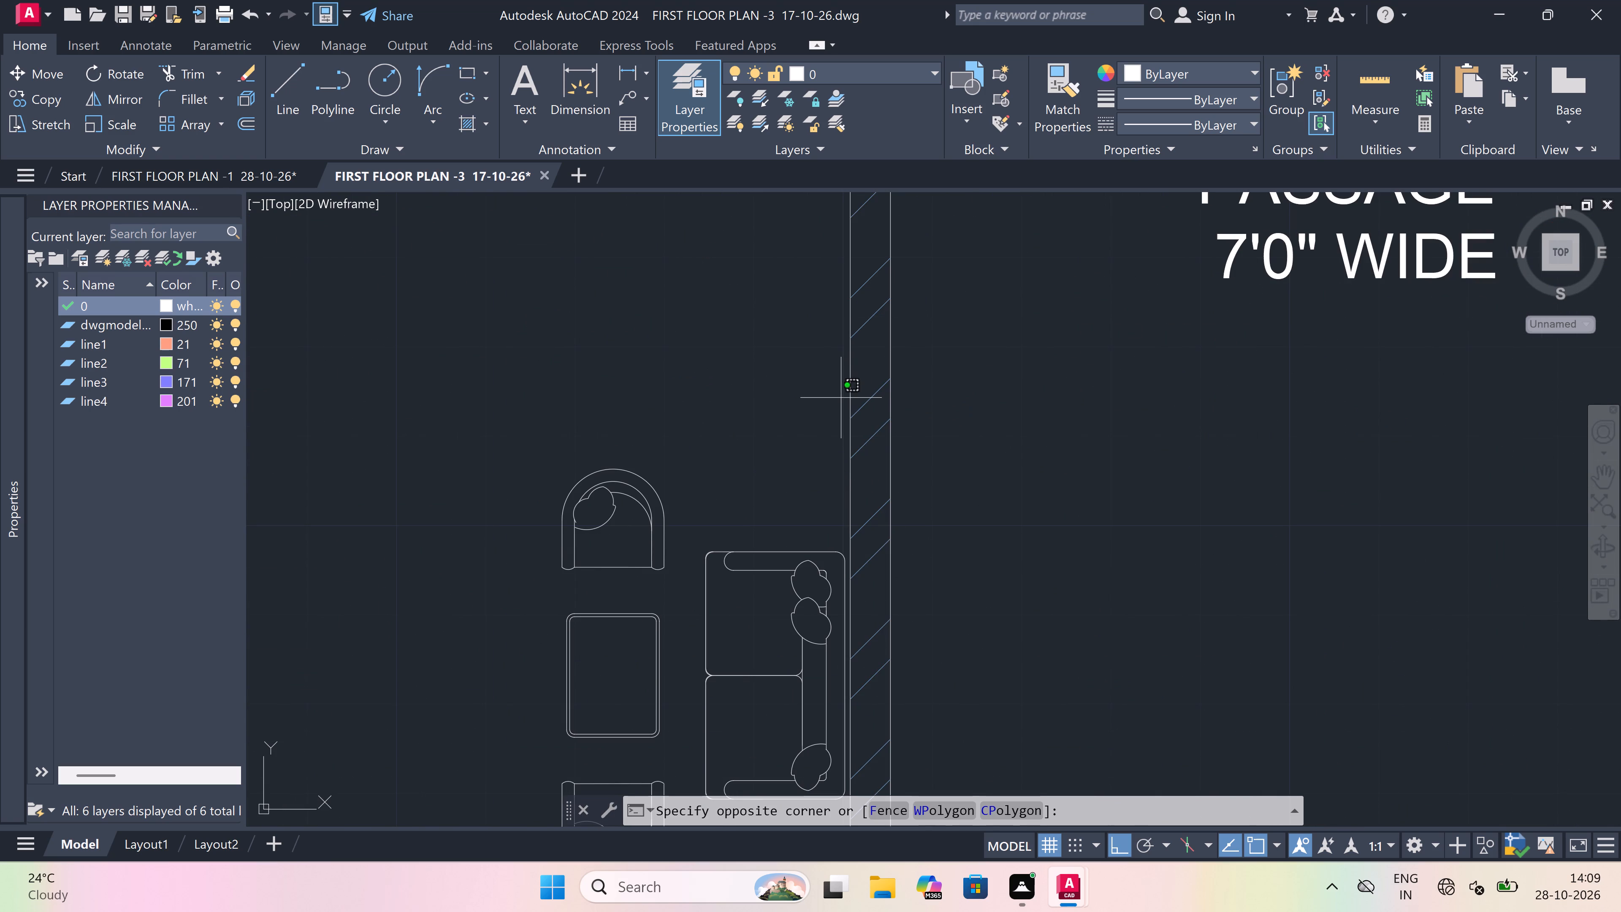
pyautogui.scroll(-2, 774, 483)
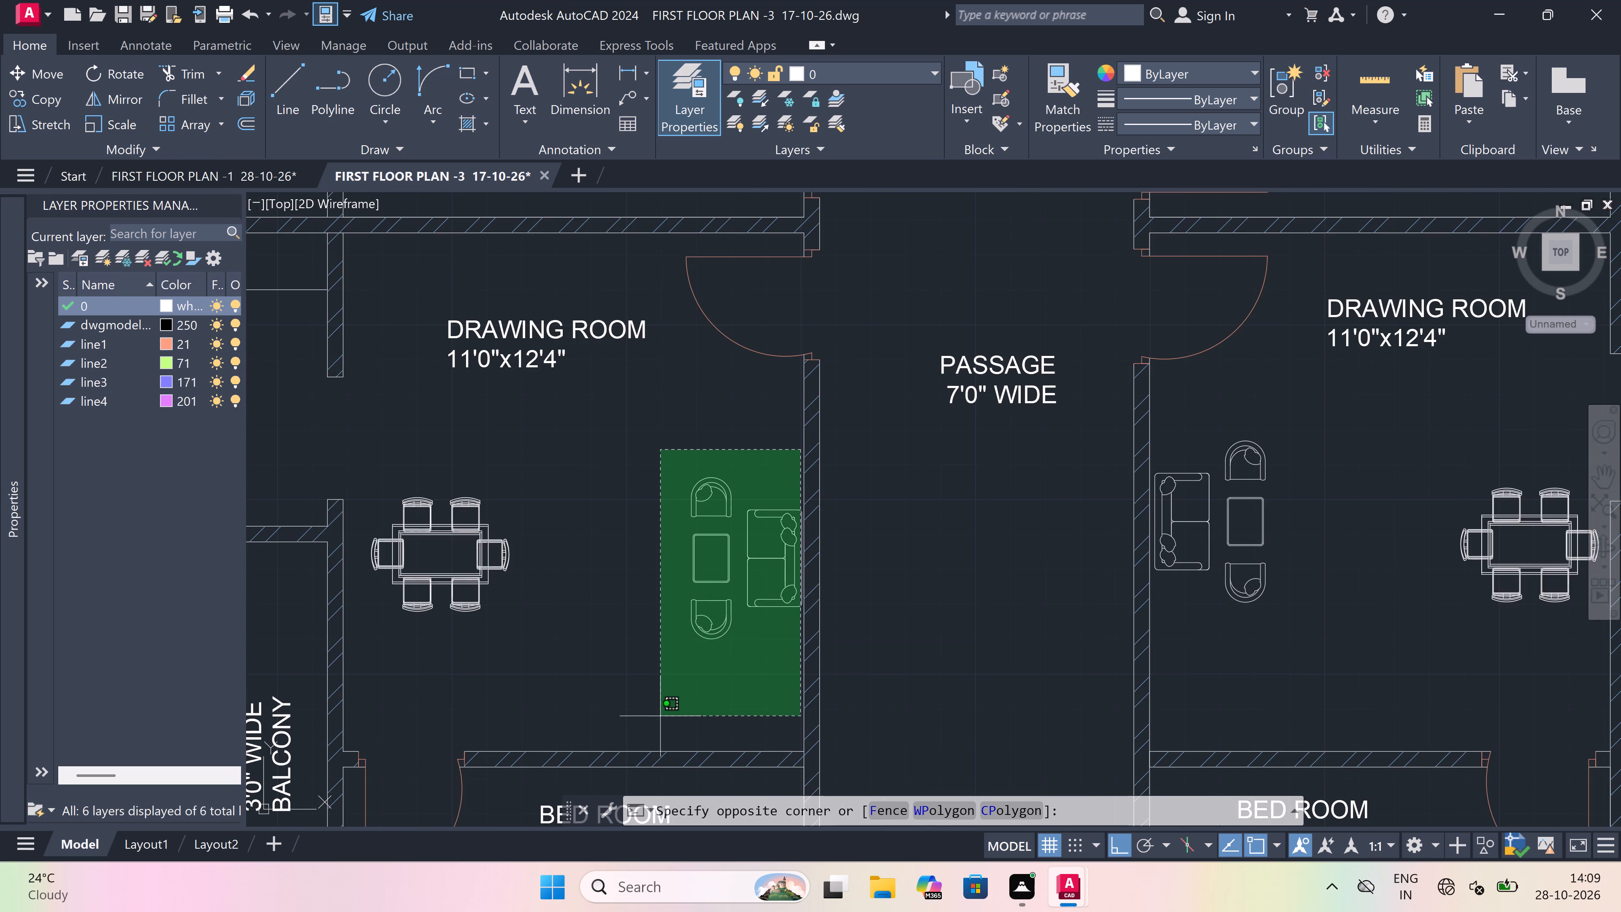
pyautogui.click(654, 695)
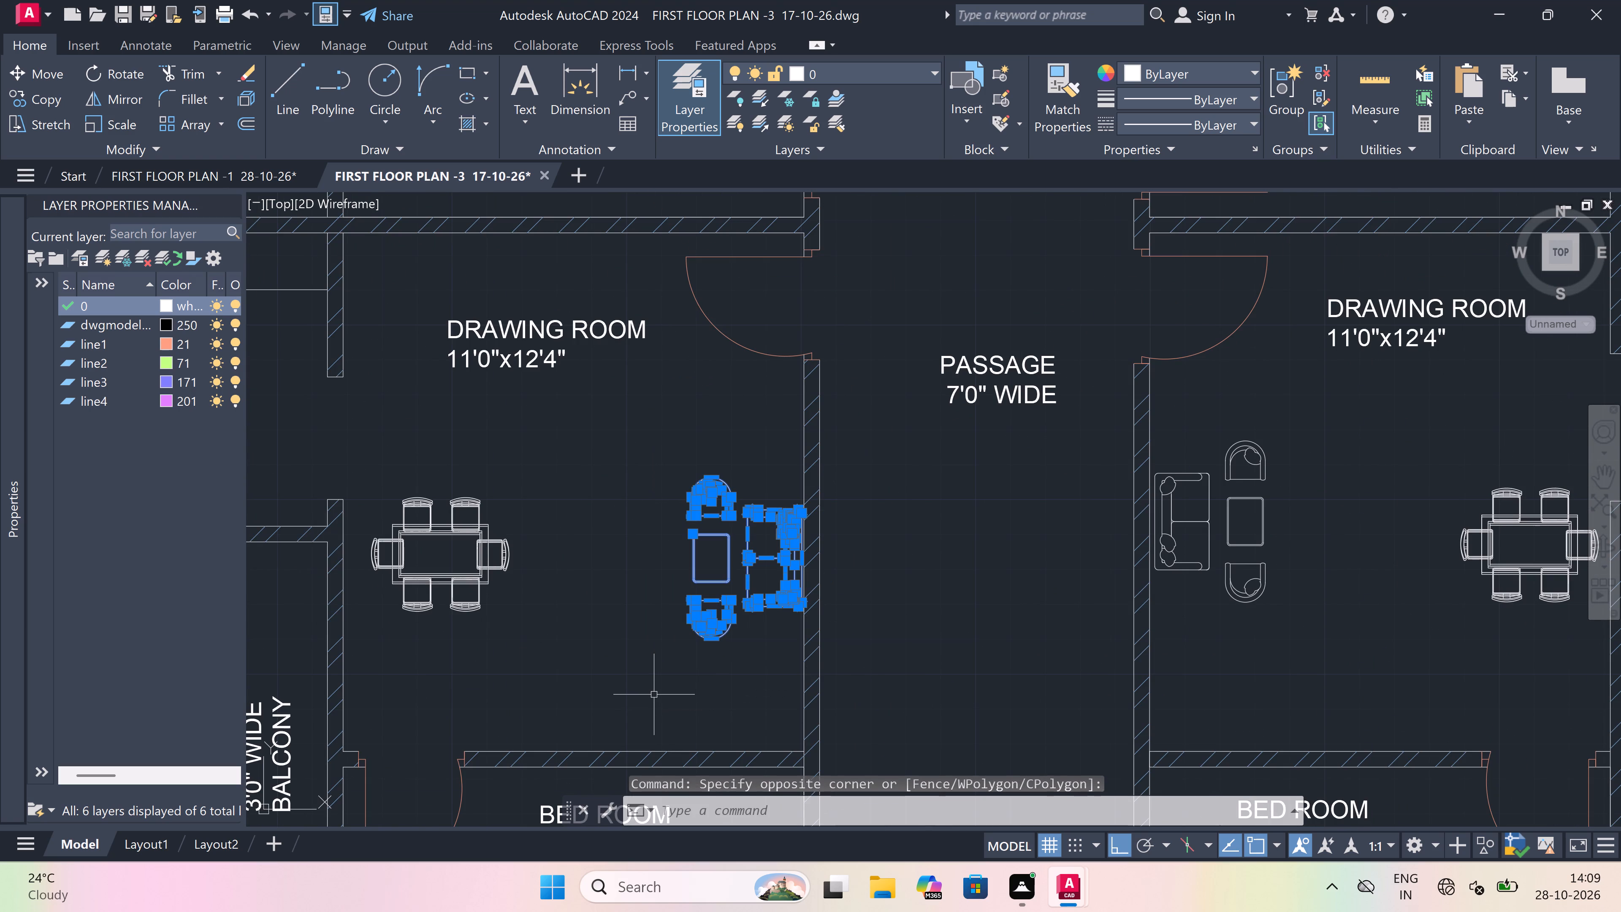
pyautogui.hotkey('ctrl', 'c')
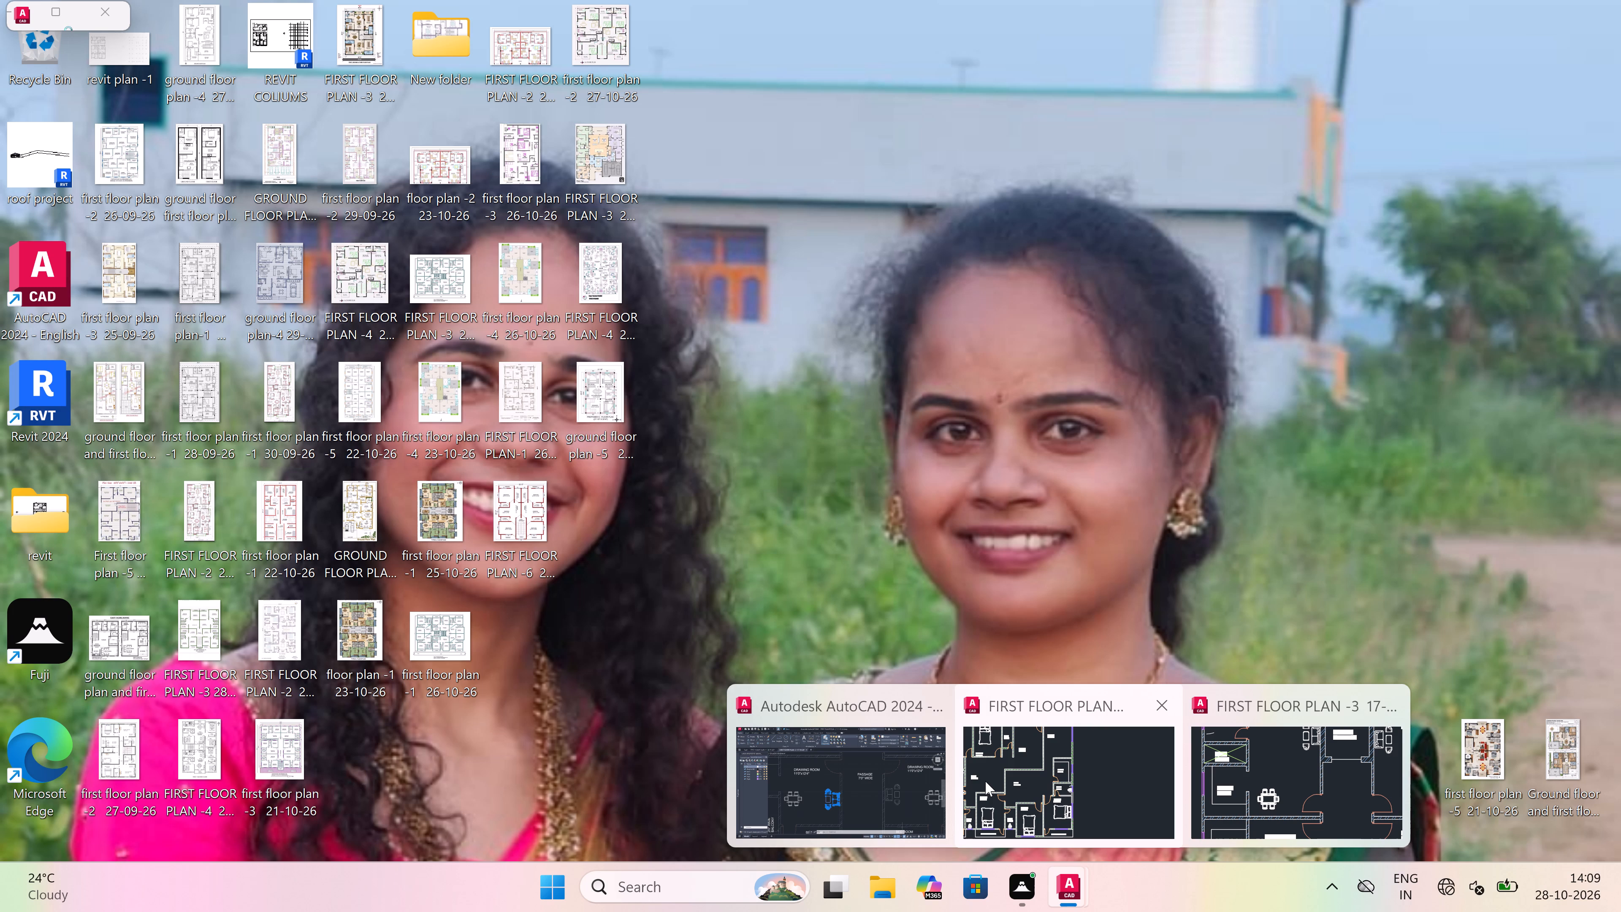
# Paste the sofa set into the 11'0"x13'0" drawing room of FIRST FLOOR PLAN -1 28-10-26, with the sofa's back to the east window.
pyautogui.click(1004, 774)
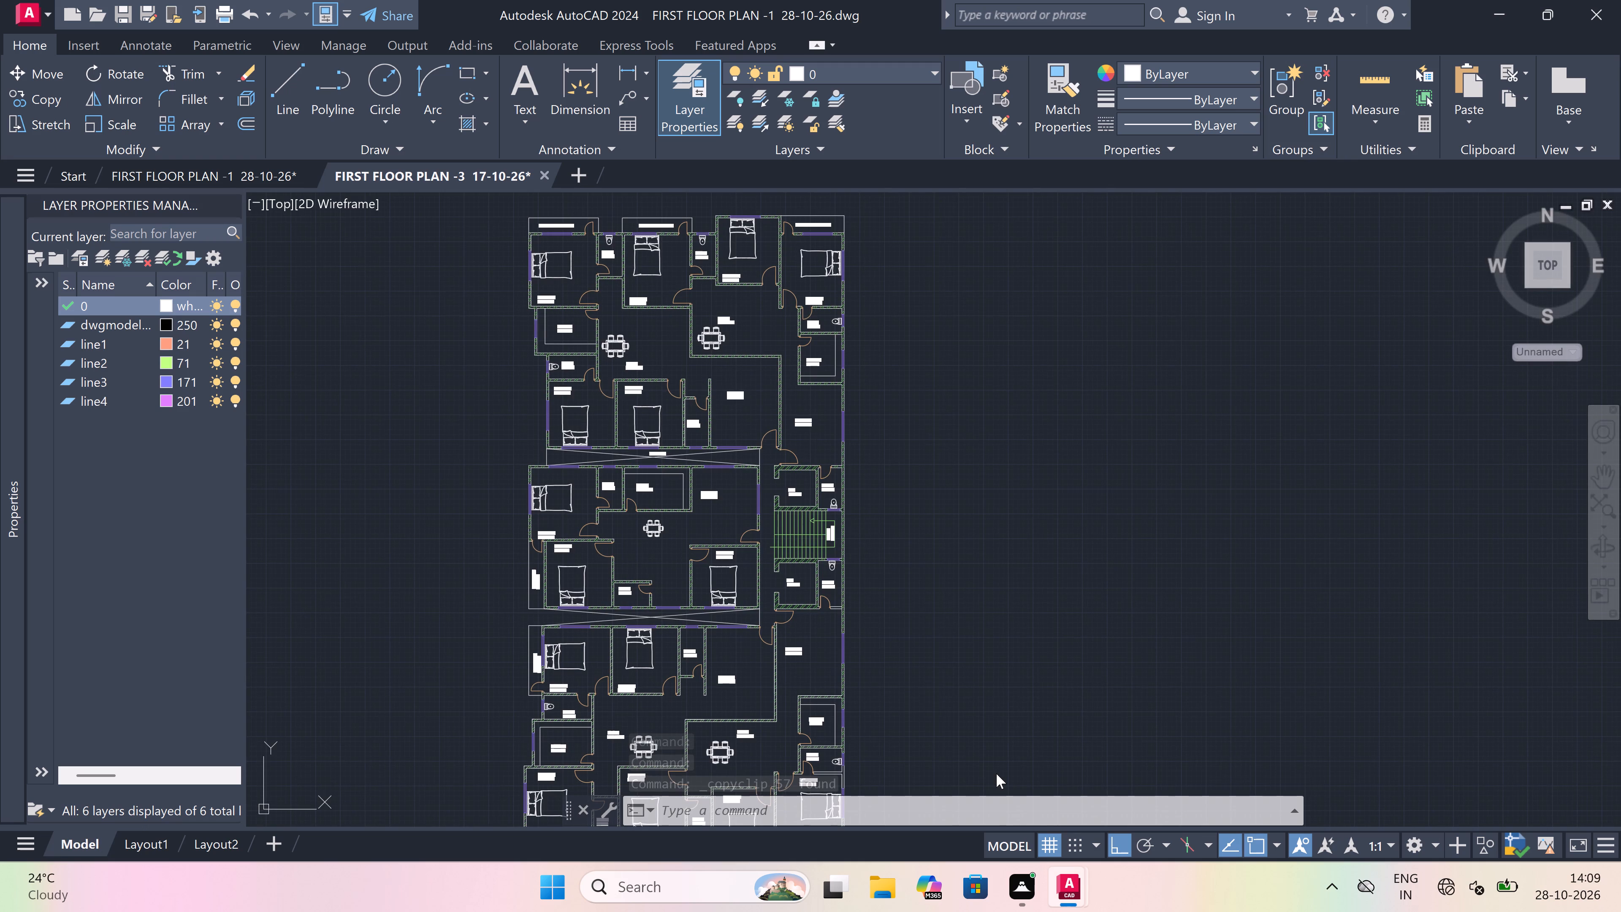
pyautogui.hotkey('ctrl', 'v')
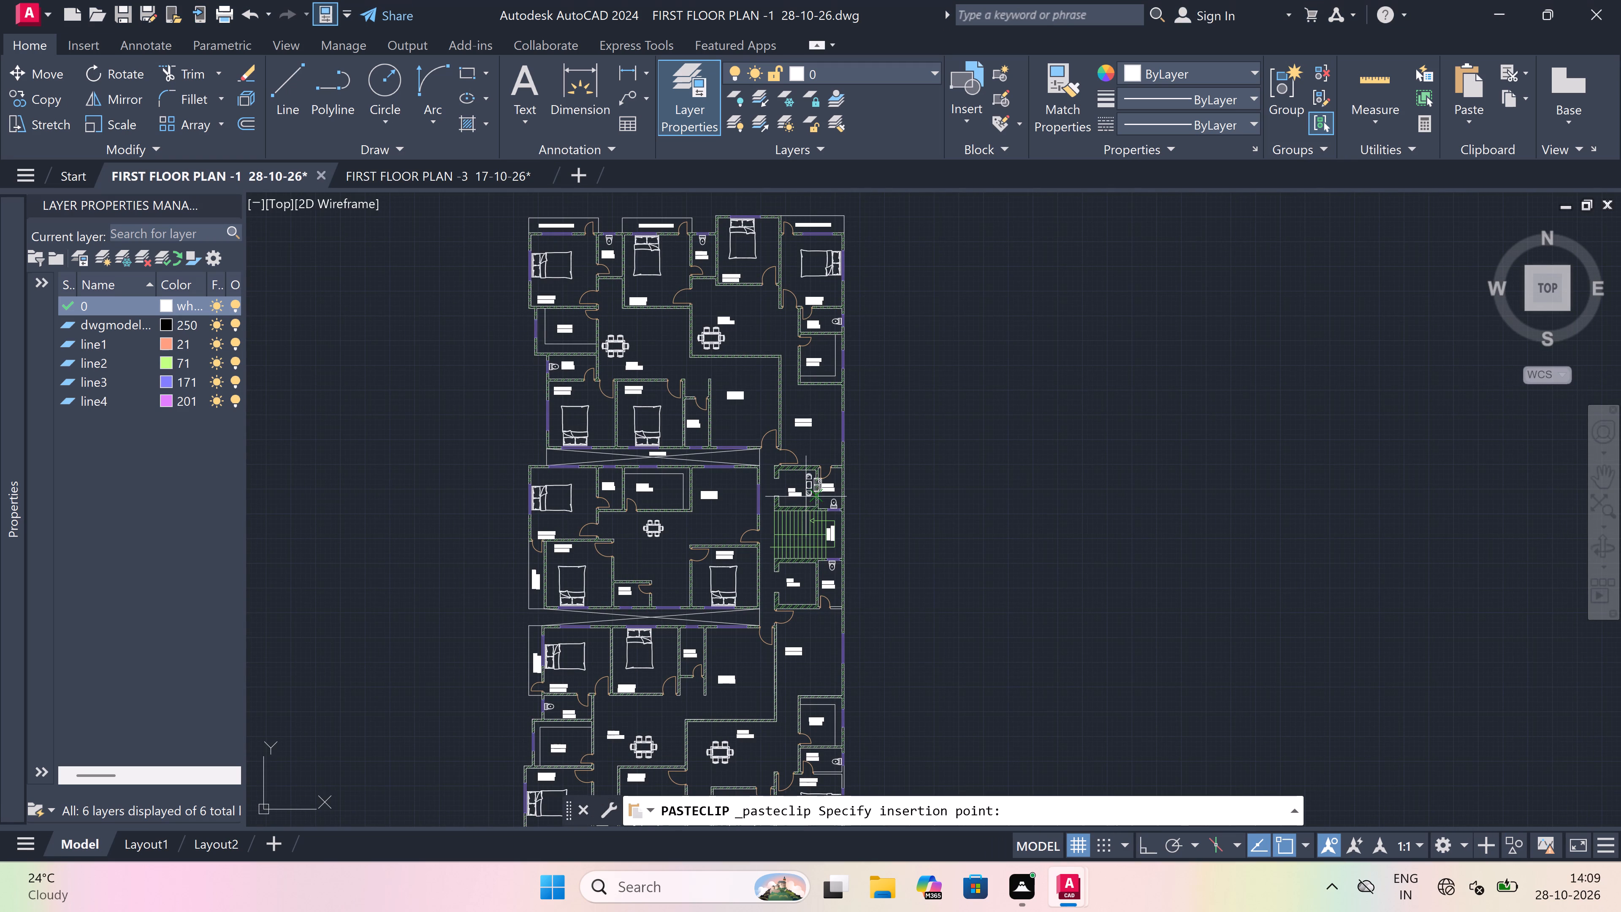
pyautogui.scroll(3, 724, 457)
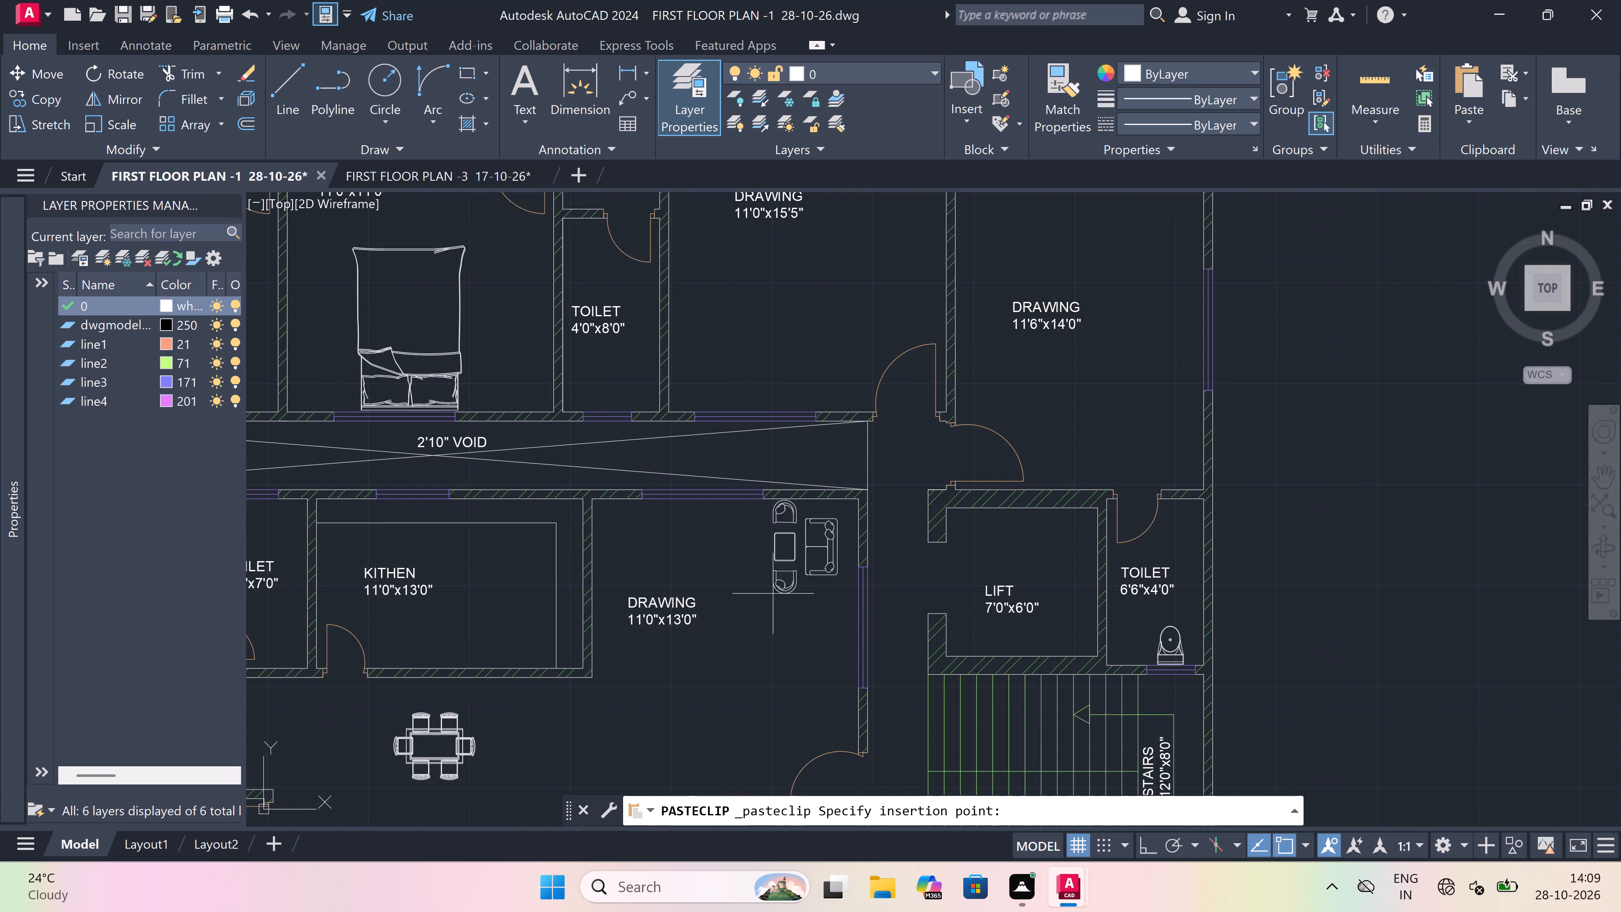
pyautogui.scroll(2, 794, 657)
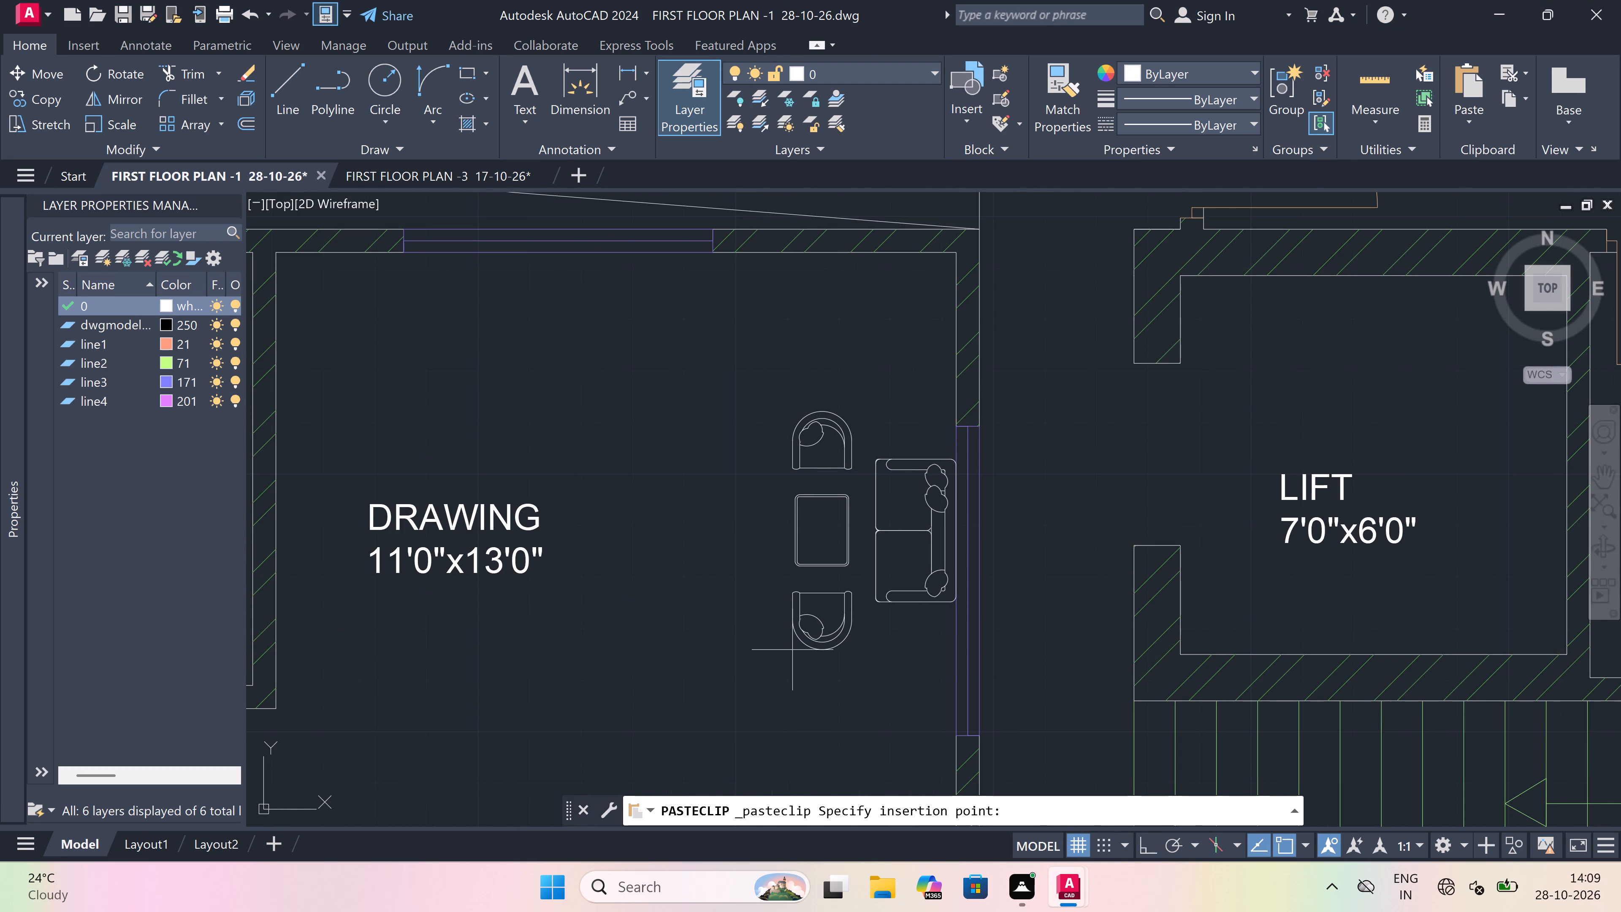
pyautogui.click(786, 642)
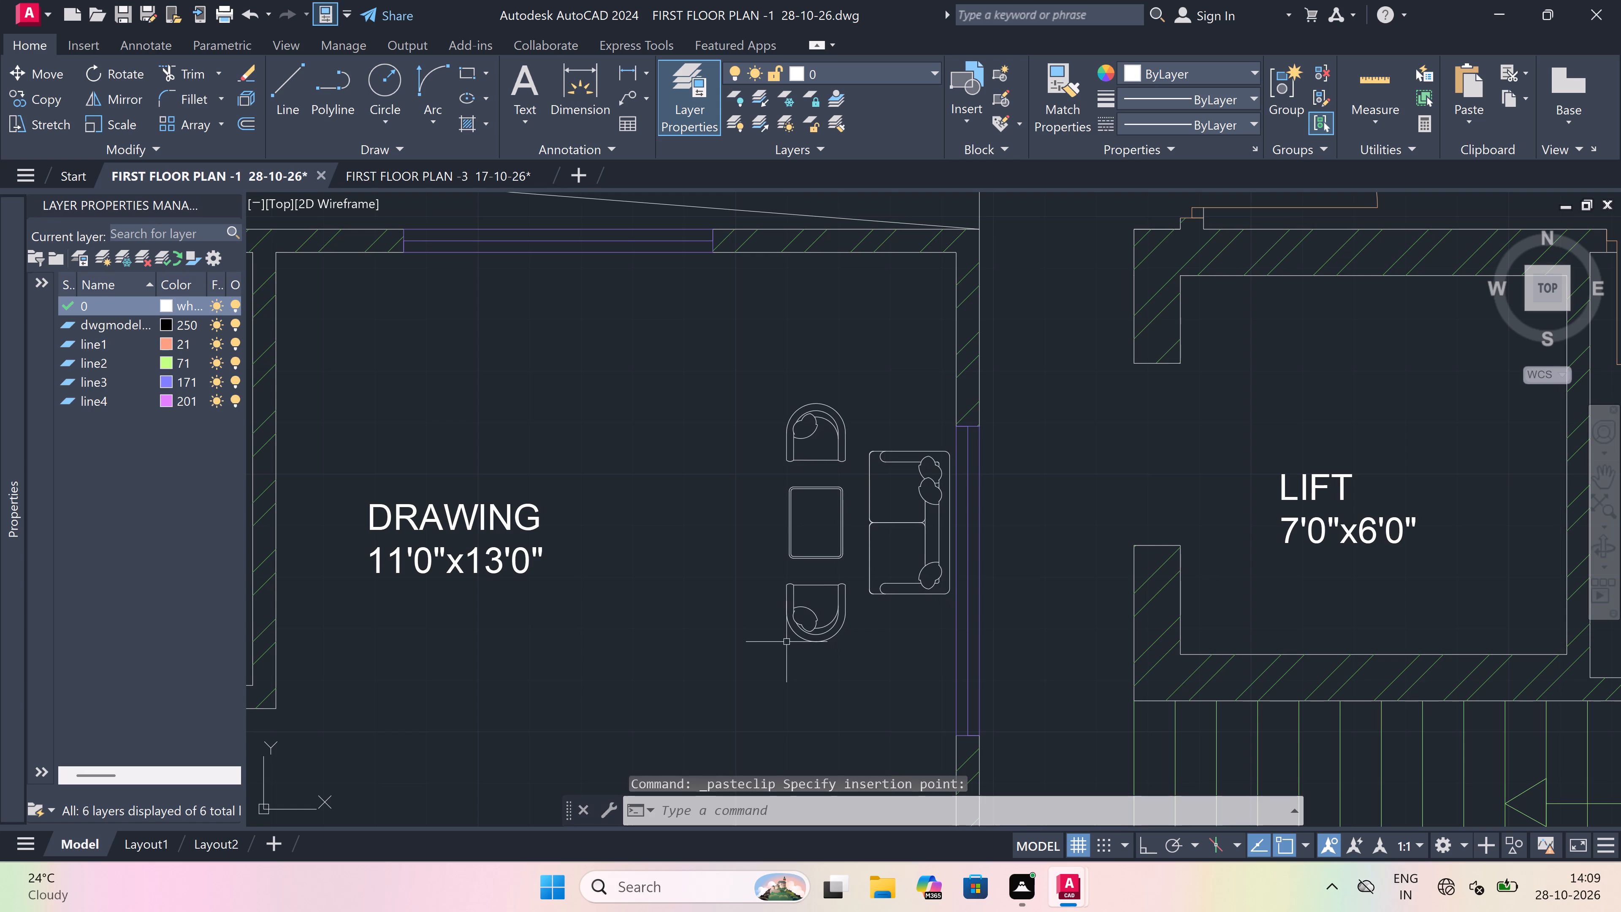
# Copy the pasted sofa set into the upper unit's 11'0"x15'5" drawing room, with the sofa's back against the east wall.
pyautogui.scroll(-4, 686, 589)
pyautogui.scroll(3, 742, 553)
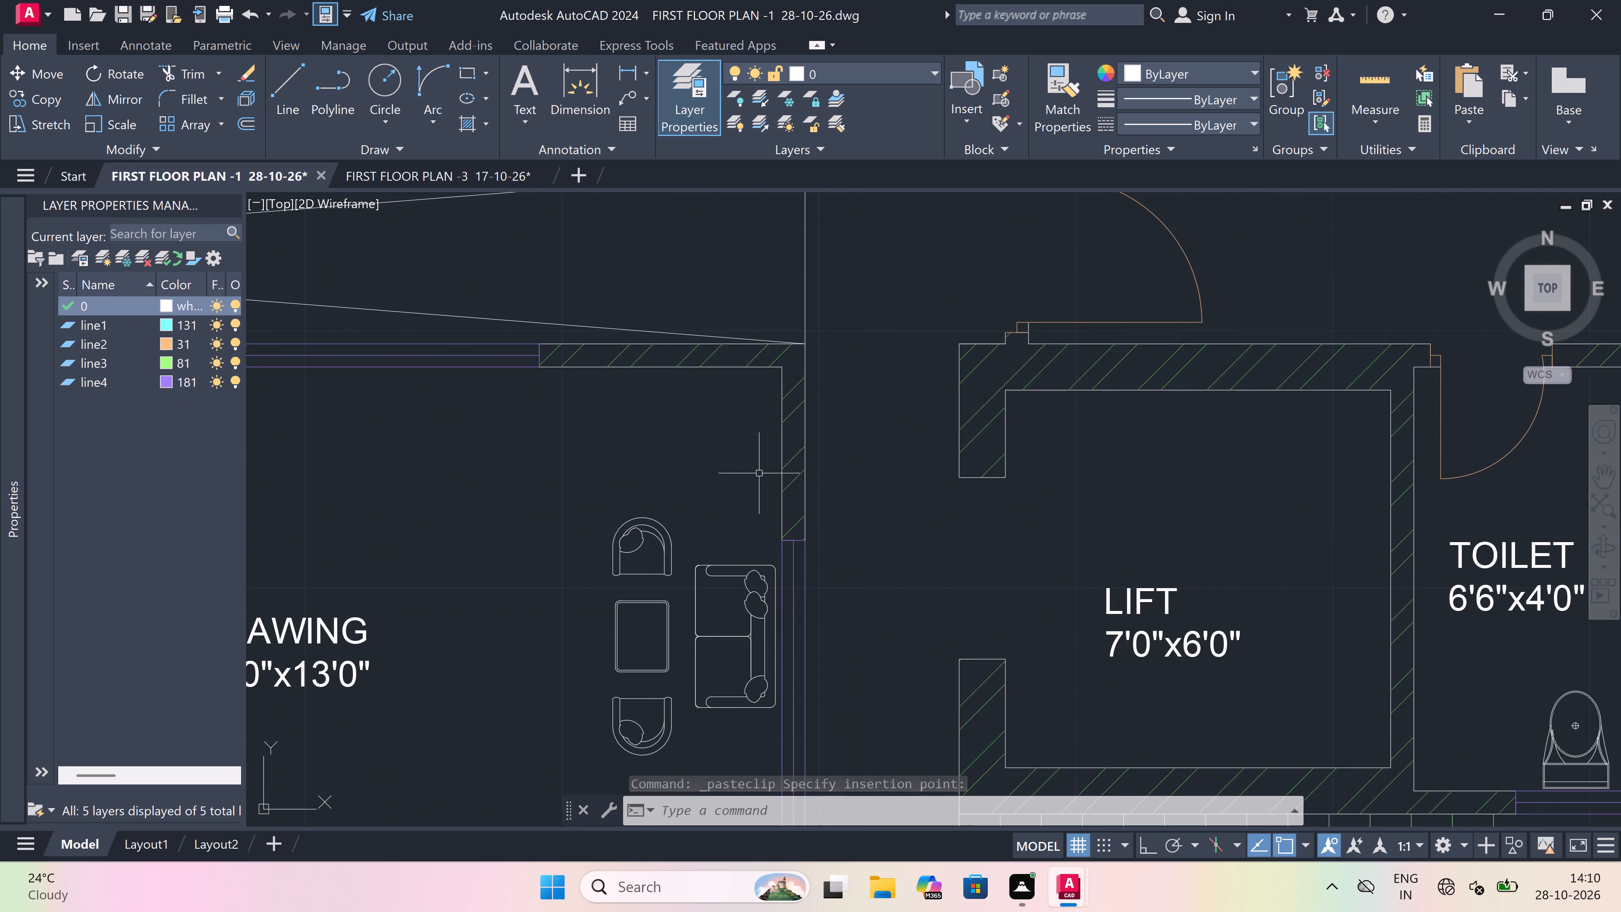
pyautogui.moveTo(770, 481); pyautogui.dragTo(760, 498)
pyautogui.scroll(-3, 661, 581)
pyautogui.scroll(3, 632, 655)
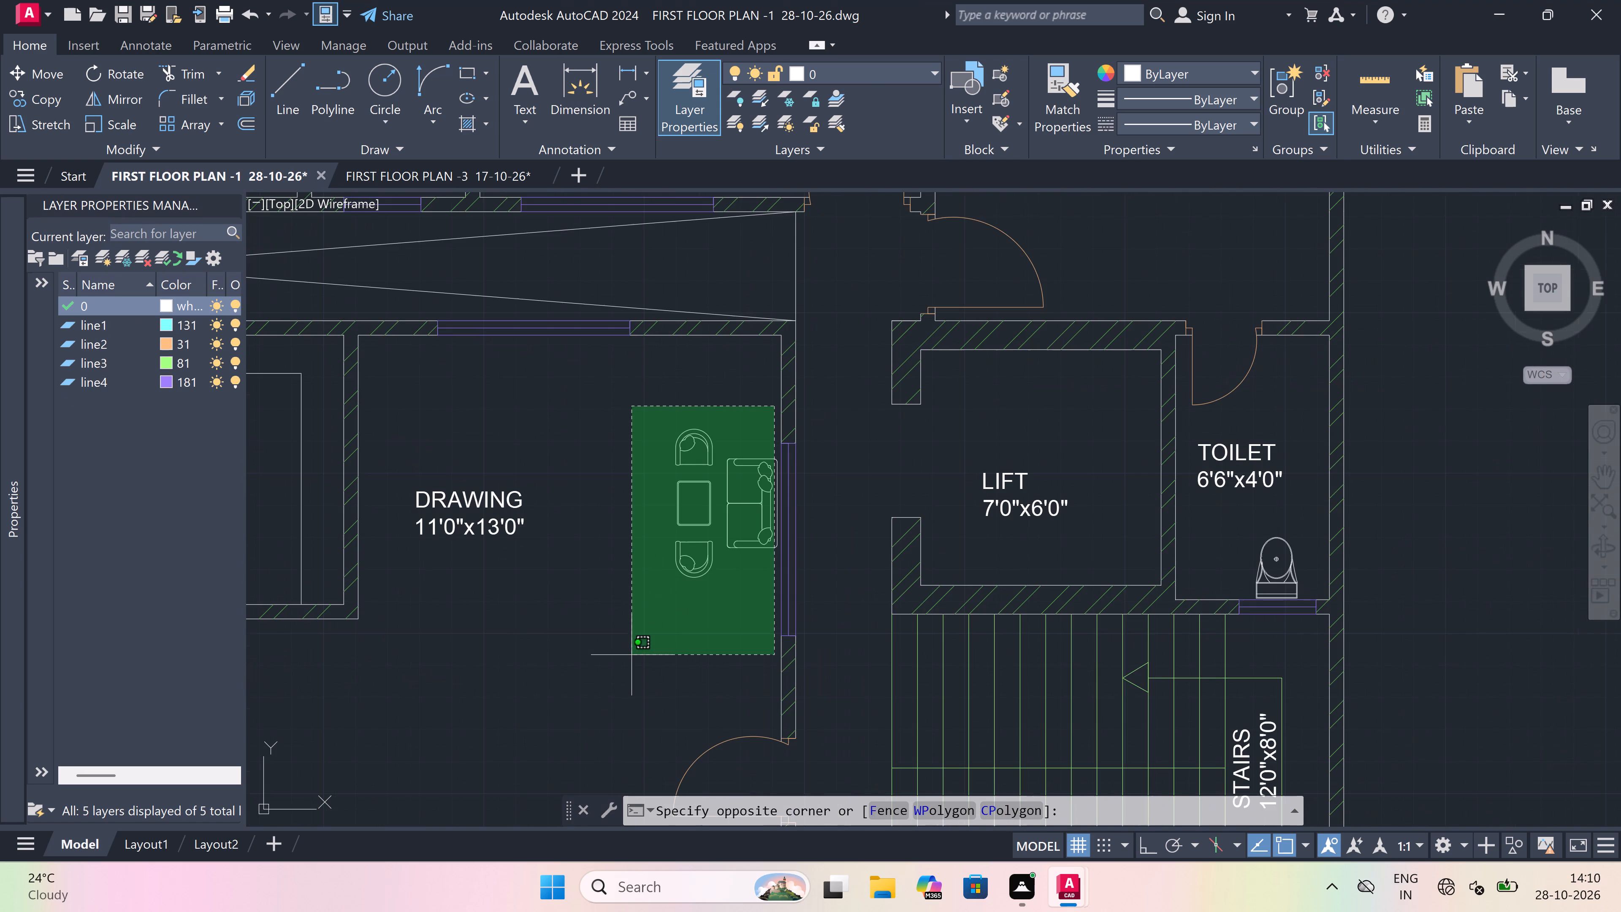
pyautogui.click(631, 654)
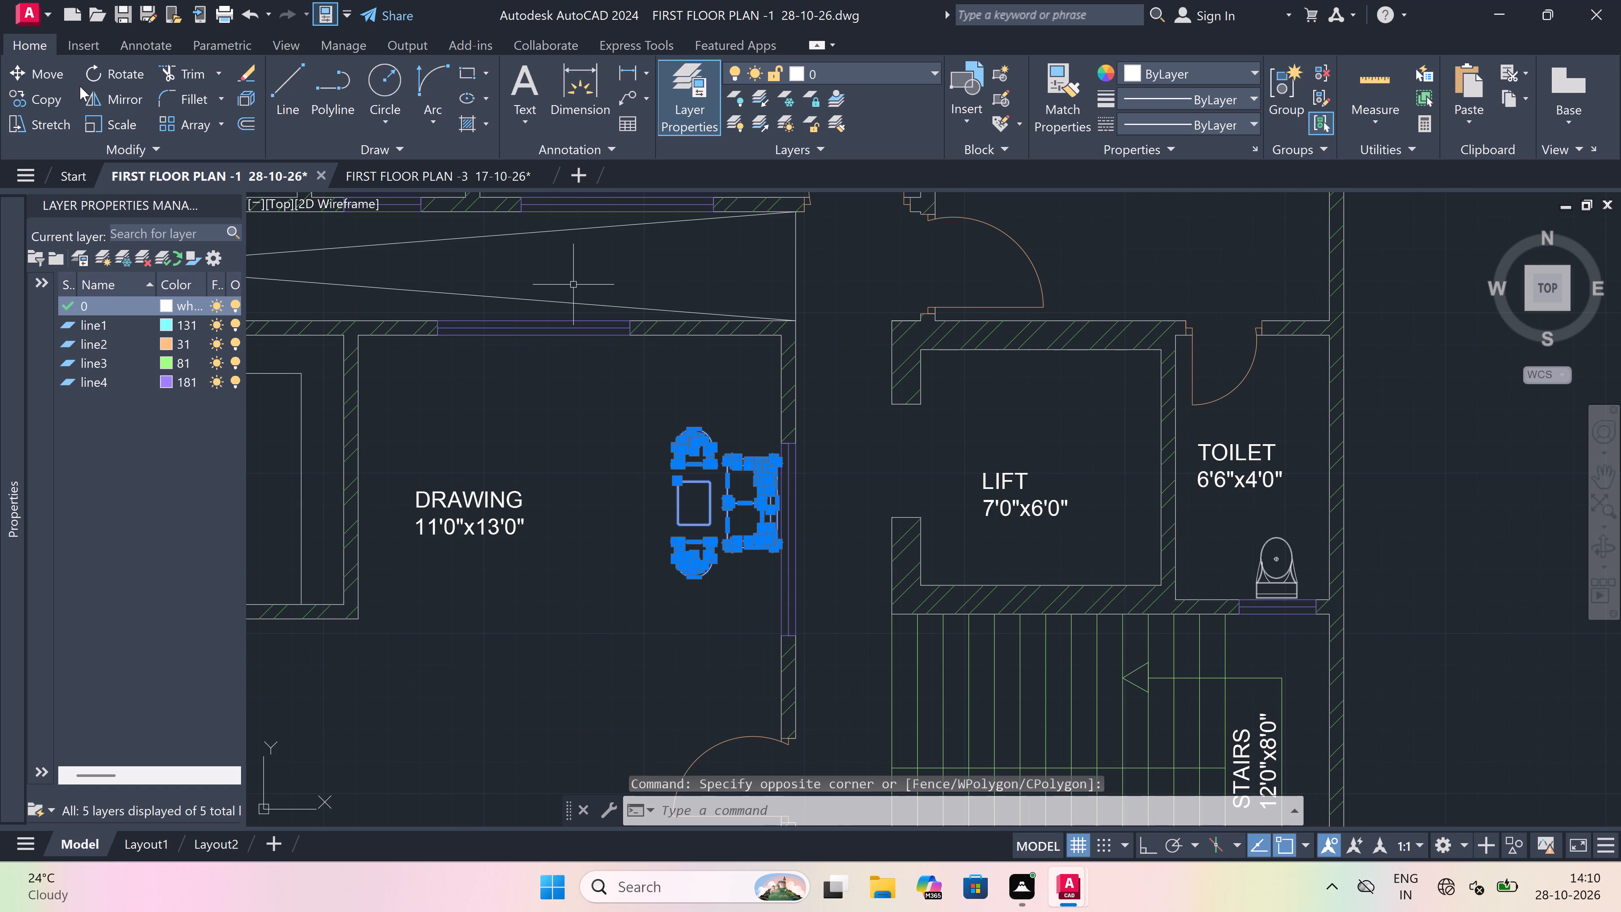
pyautogui.click(44, 98)
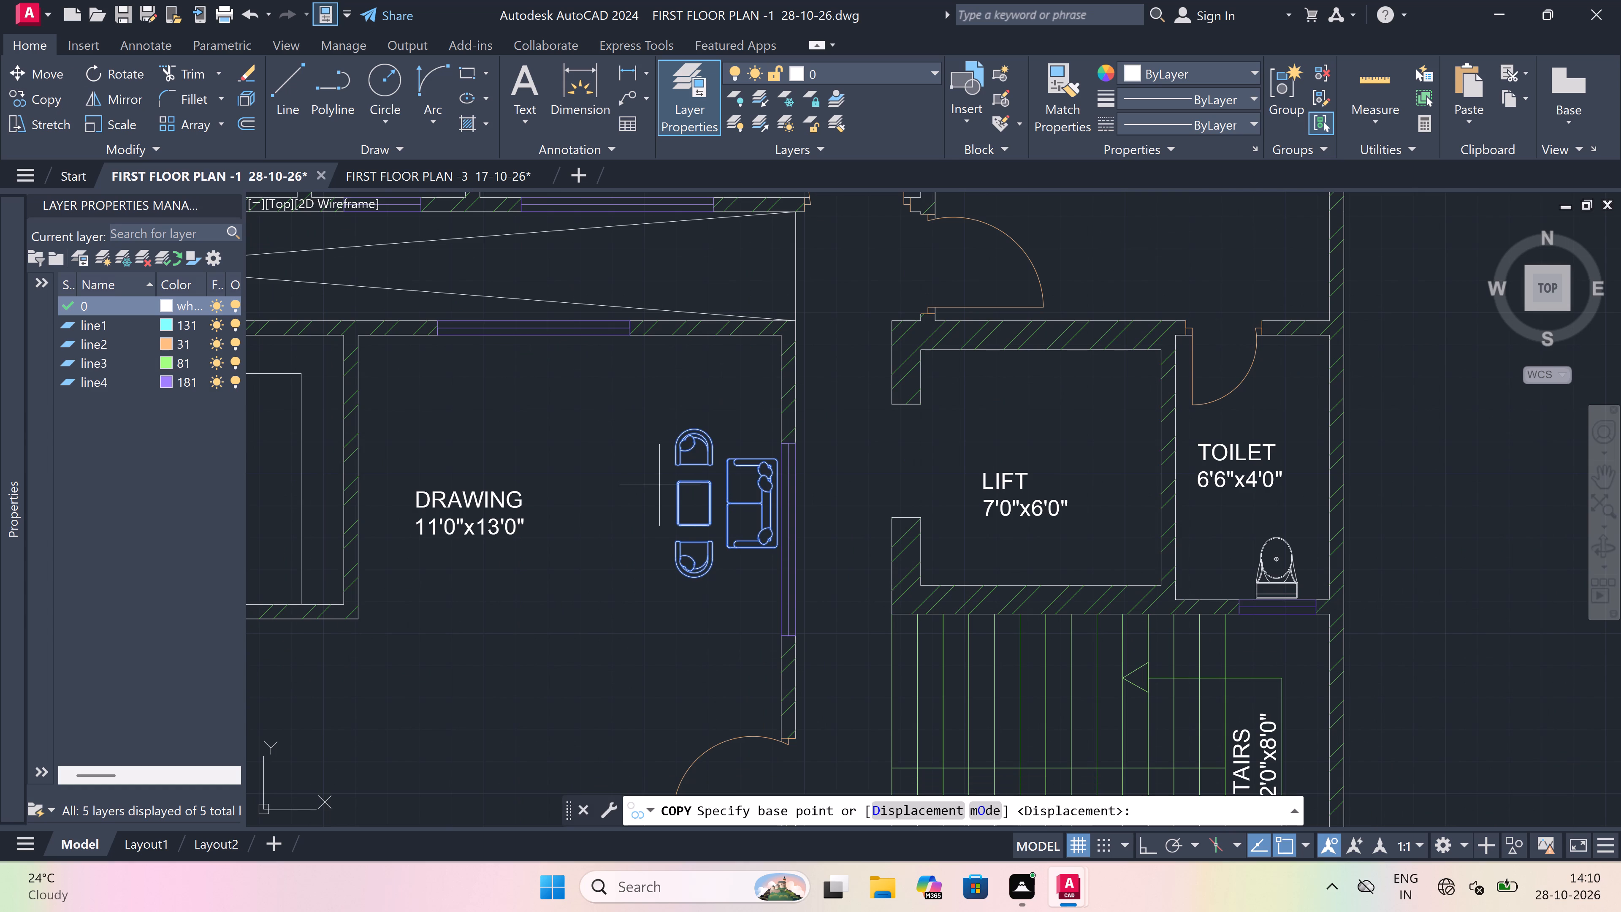
pyautogui.scroll(4, 764, 491)
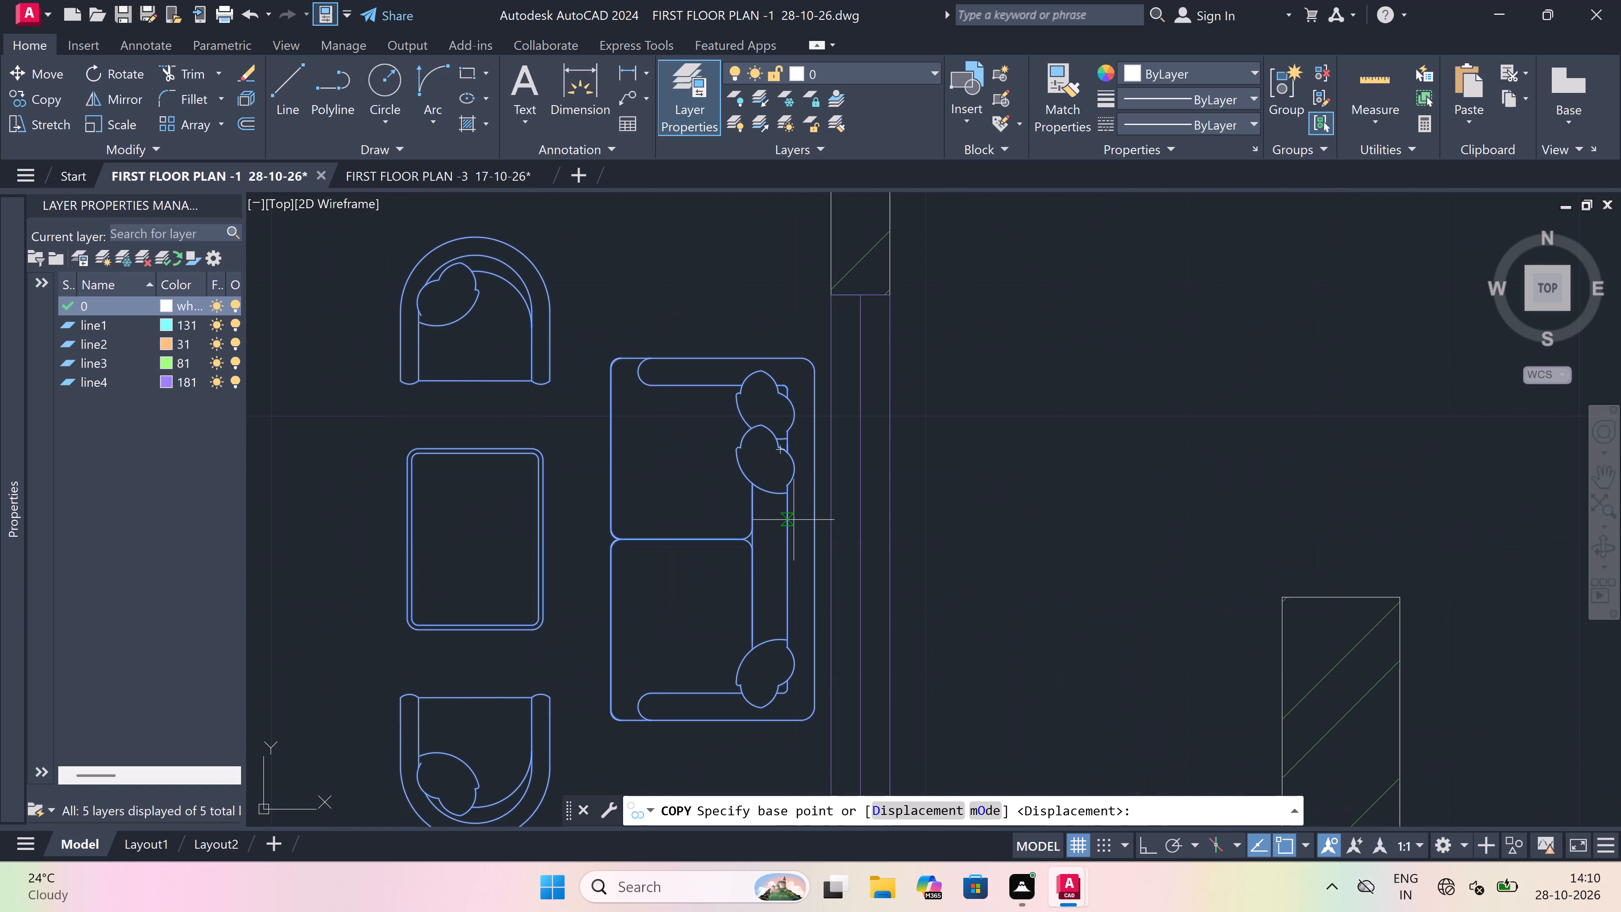
pyautogui.moveTo(812, 539); pyautogui.dragTo(770, 534)
pyautogui.scroll(-6, 600, 522)
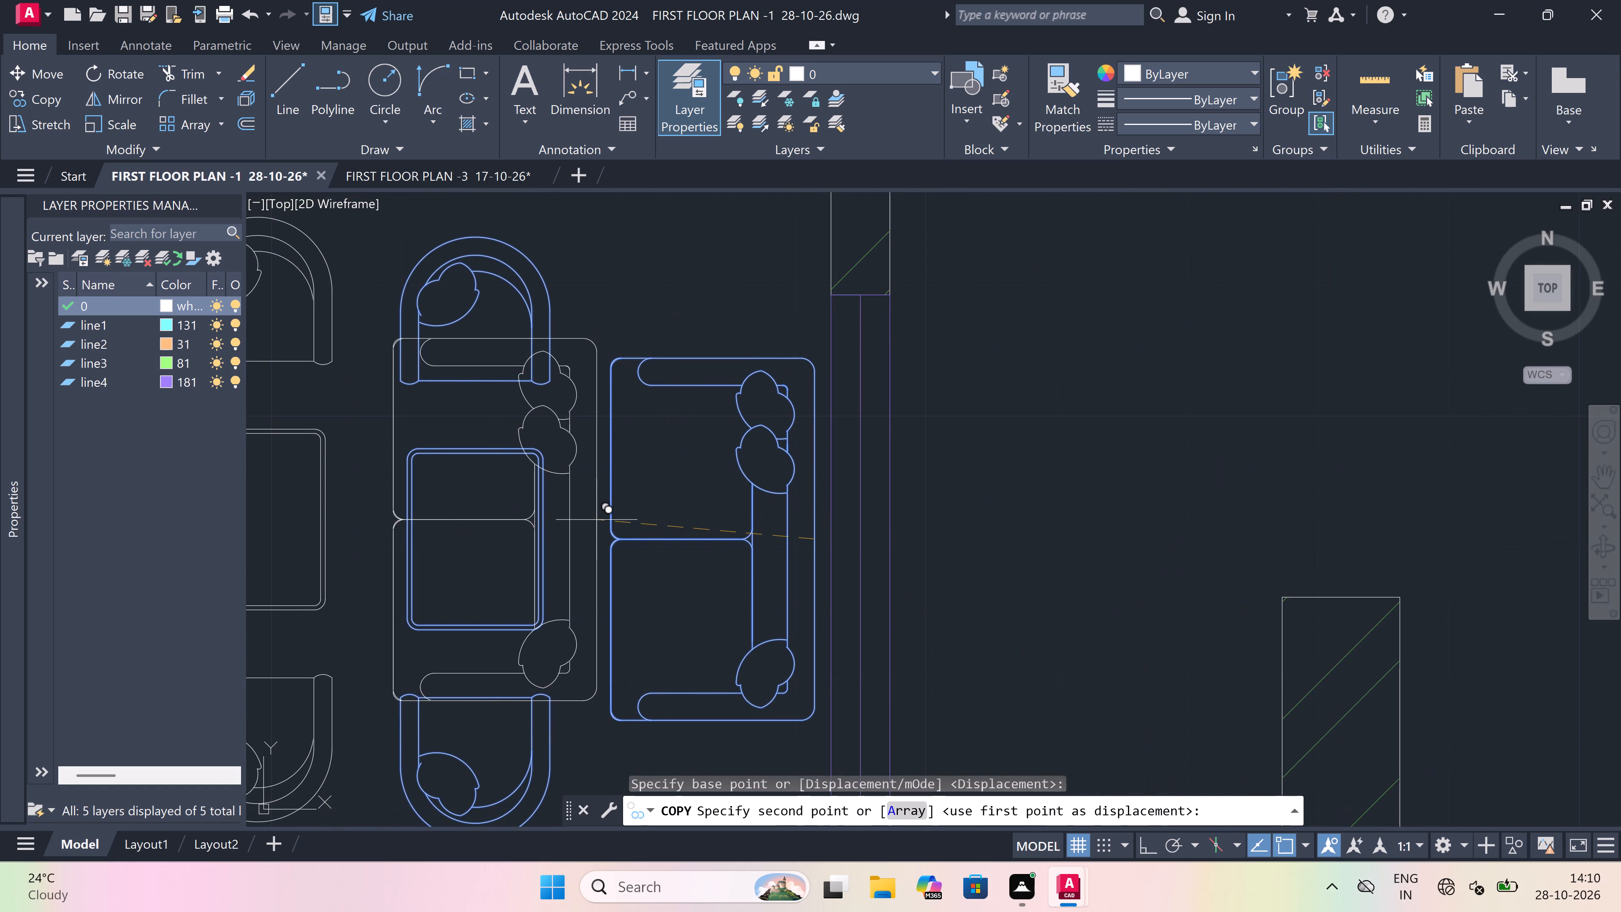
pyautogui.scroll(-3, 659, 527)
pyautogui.scroll(3, 620, 362)
pyautogui.scroll(-2, 620, 362)
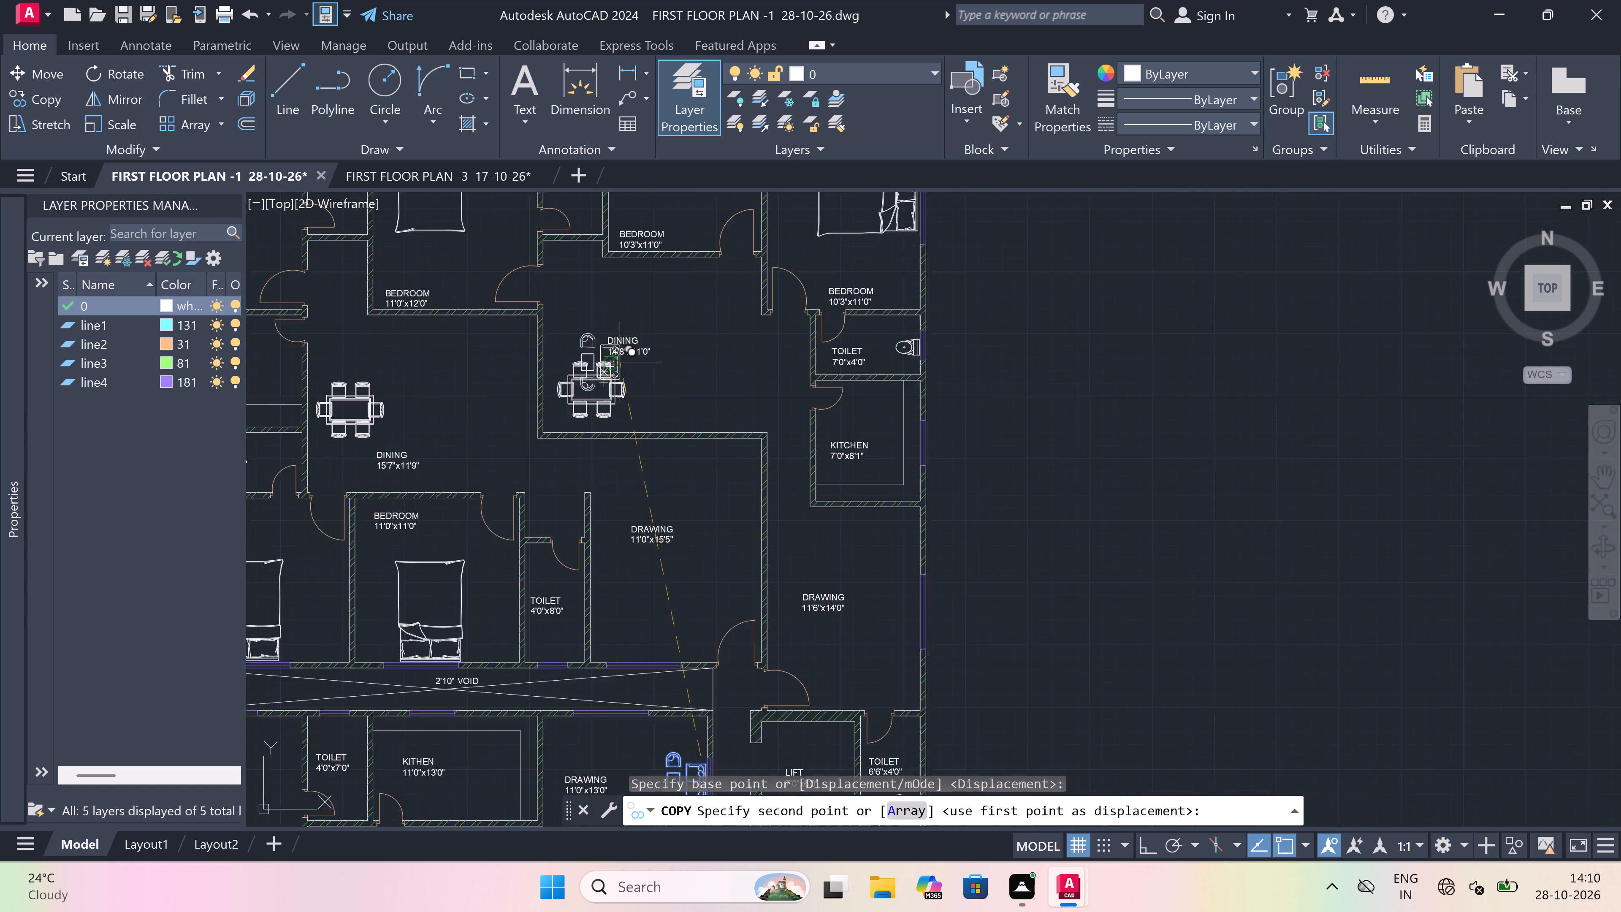
pyautogui.scroll(2, 667, 482)
pyautogui.scroll(1, 747, 327)
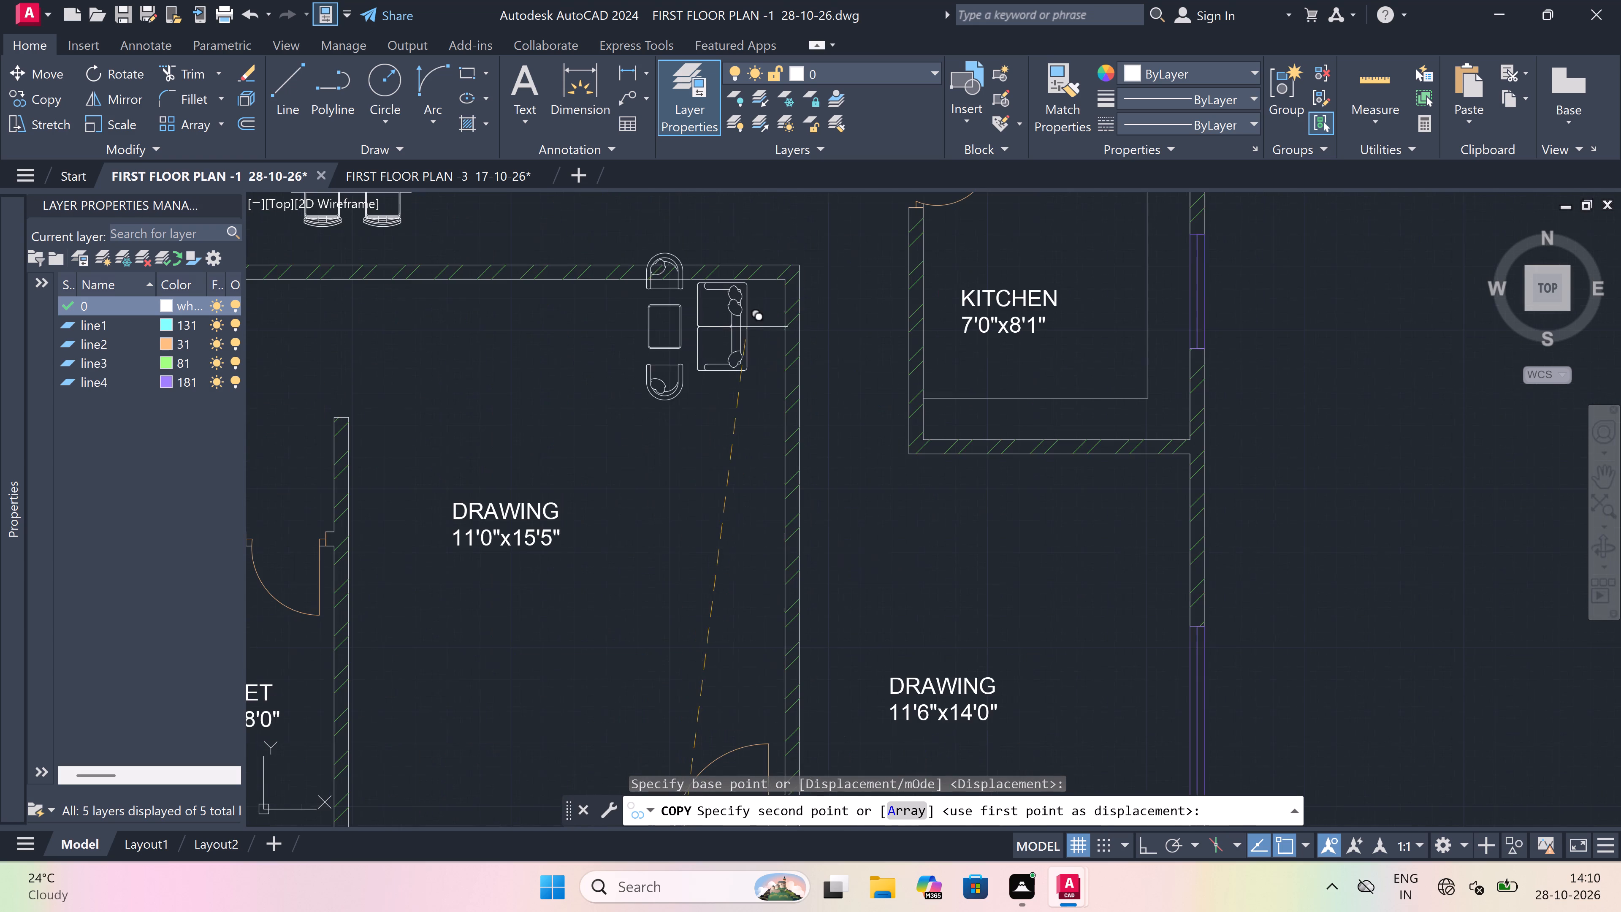
pyautogui.scroll(1, 778, 476)
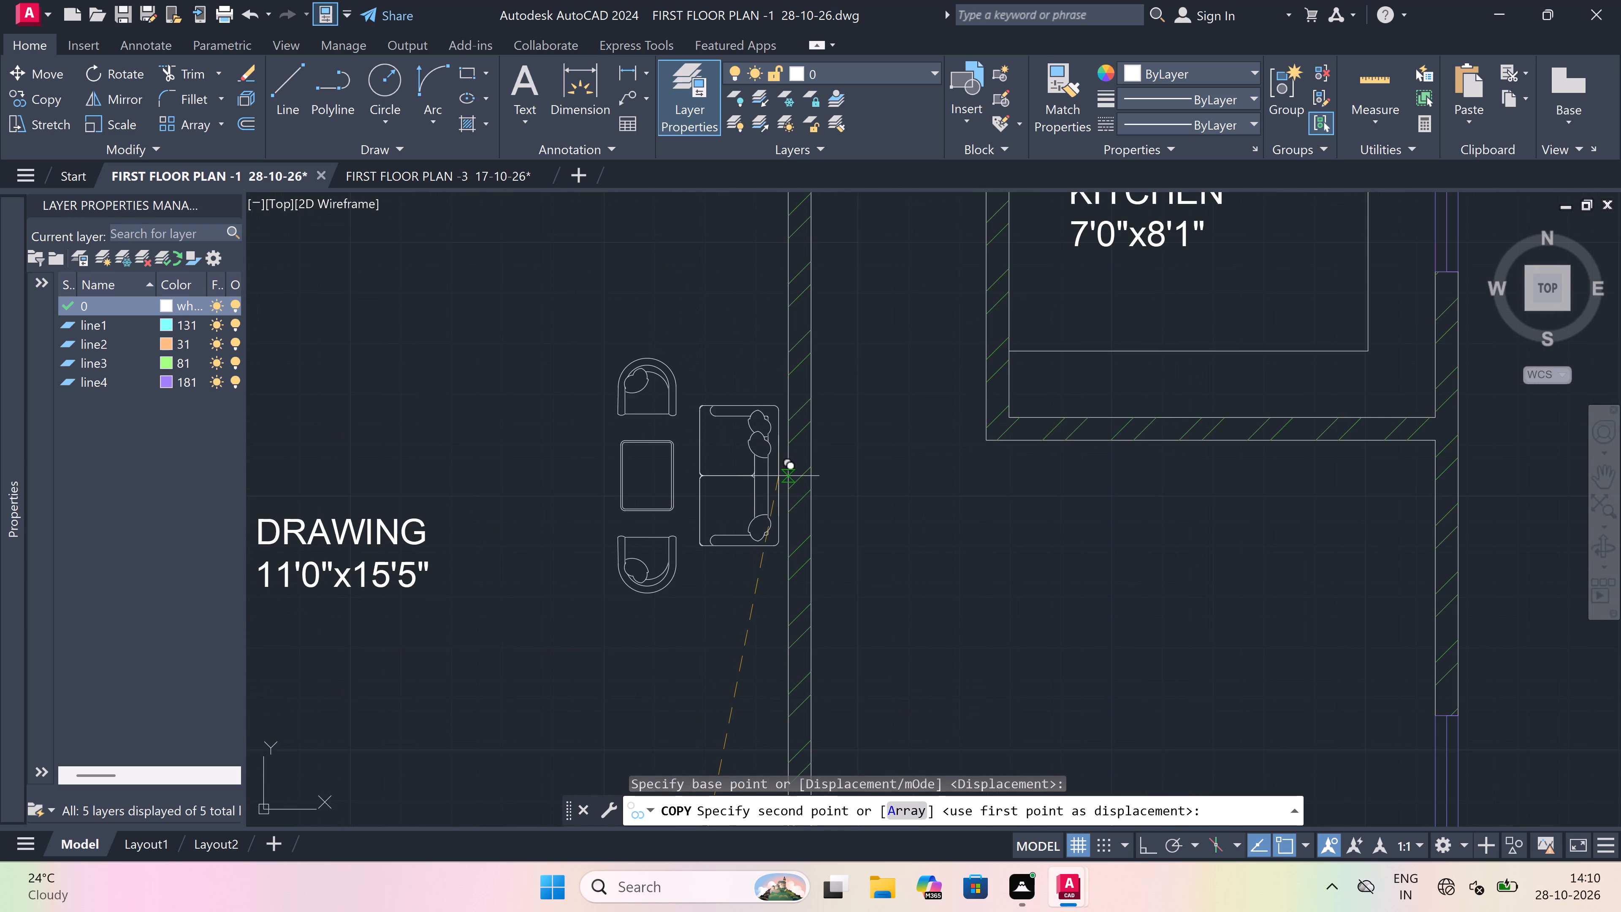
pyautogui.scroll(2, 778, 478)
pyautogui.click(781, 482)
# Place another copy of the sofa set in the upper 11'6"x14'0" drawing room, with its back to the east window.
pyautogui.scroll(-2, 765, 494)
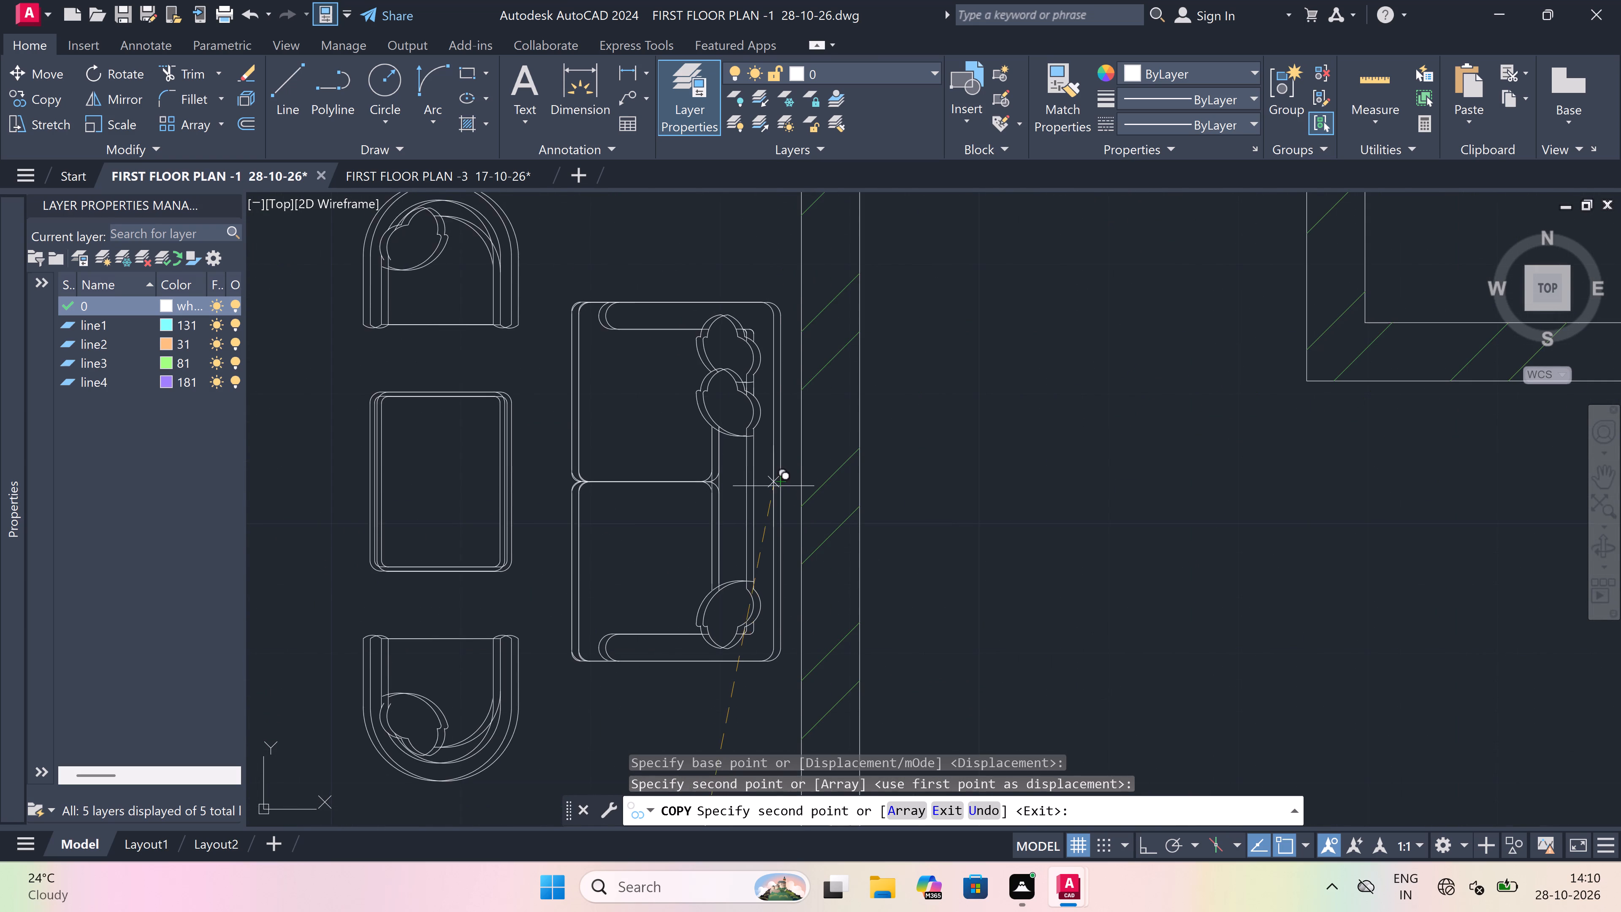
pyautogui.scroll(-5, 765, 494)
pyautogui.scroll(1, 817, 539)
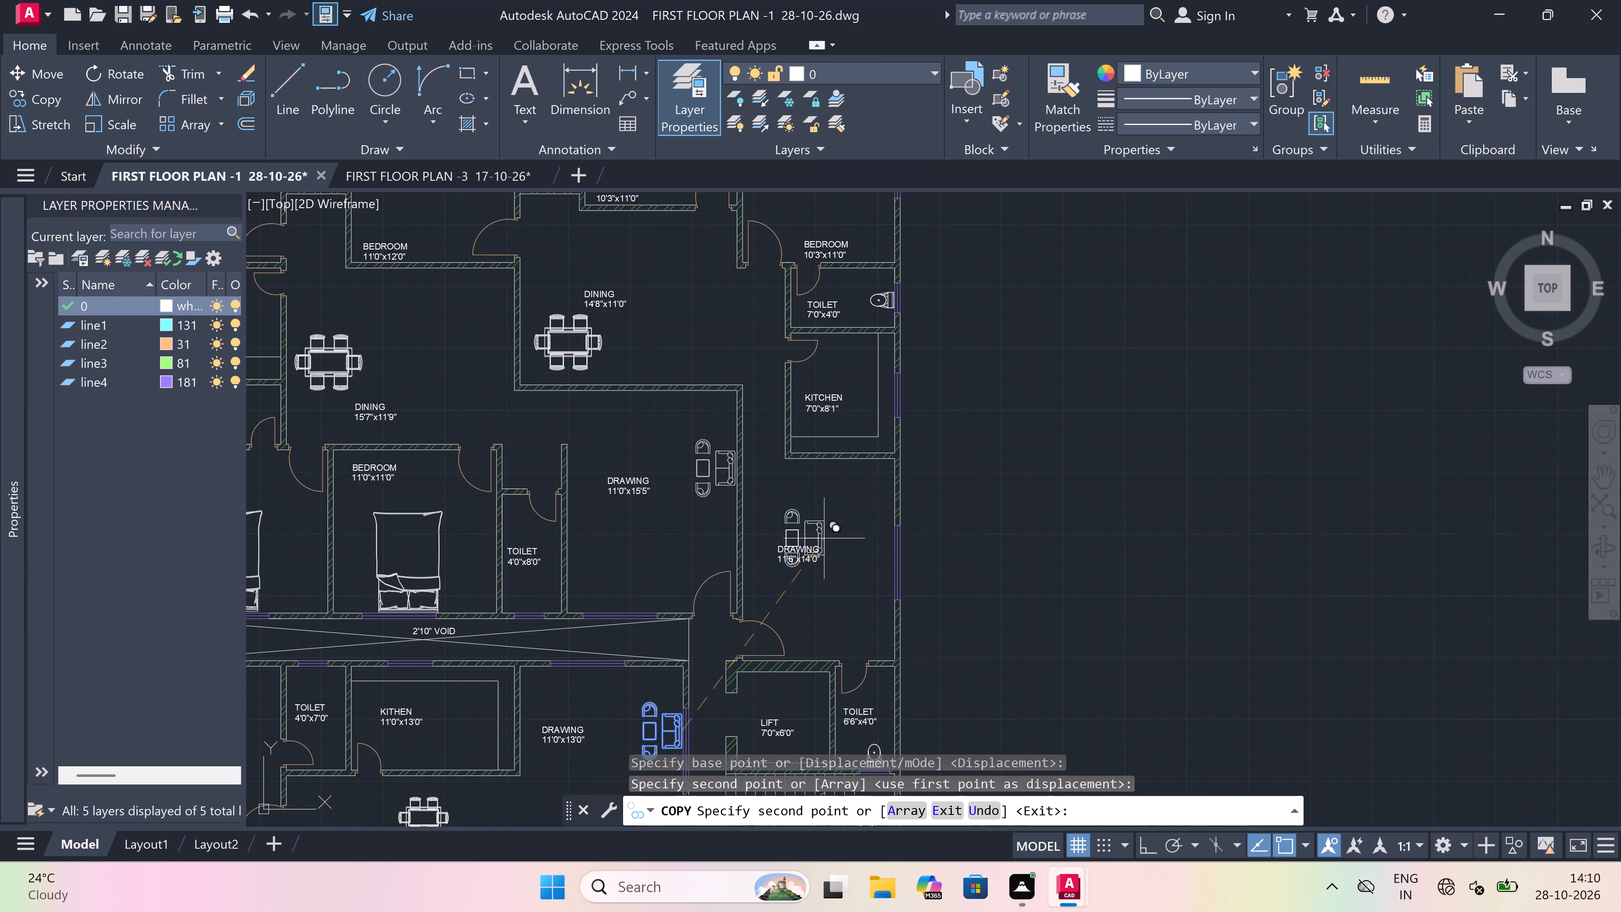
pyautogui.scroll(1, 882, 521)
pyautogui.scroll(3, 892, 581)
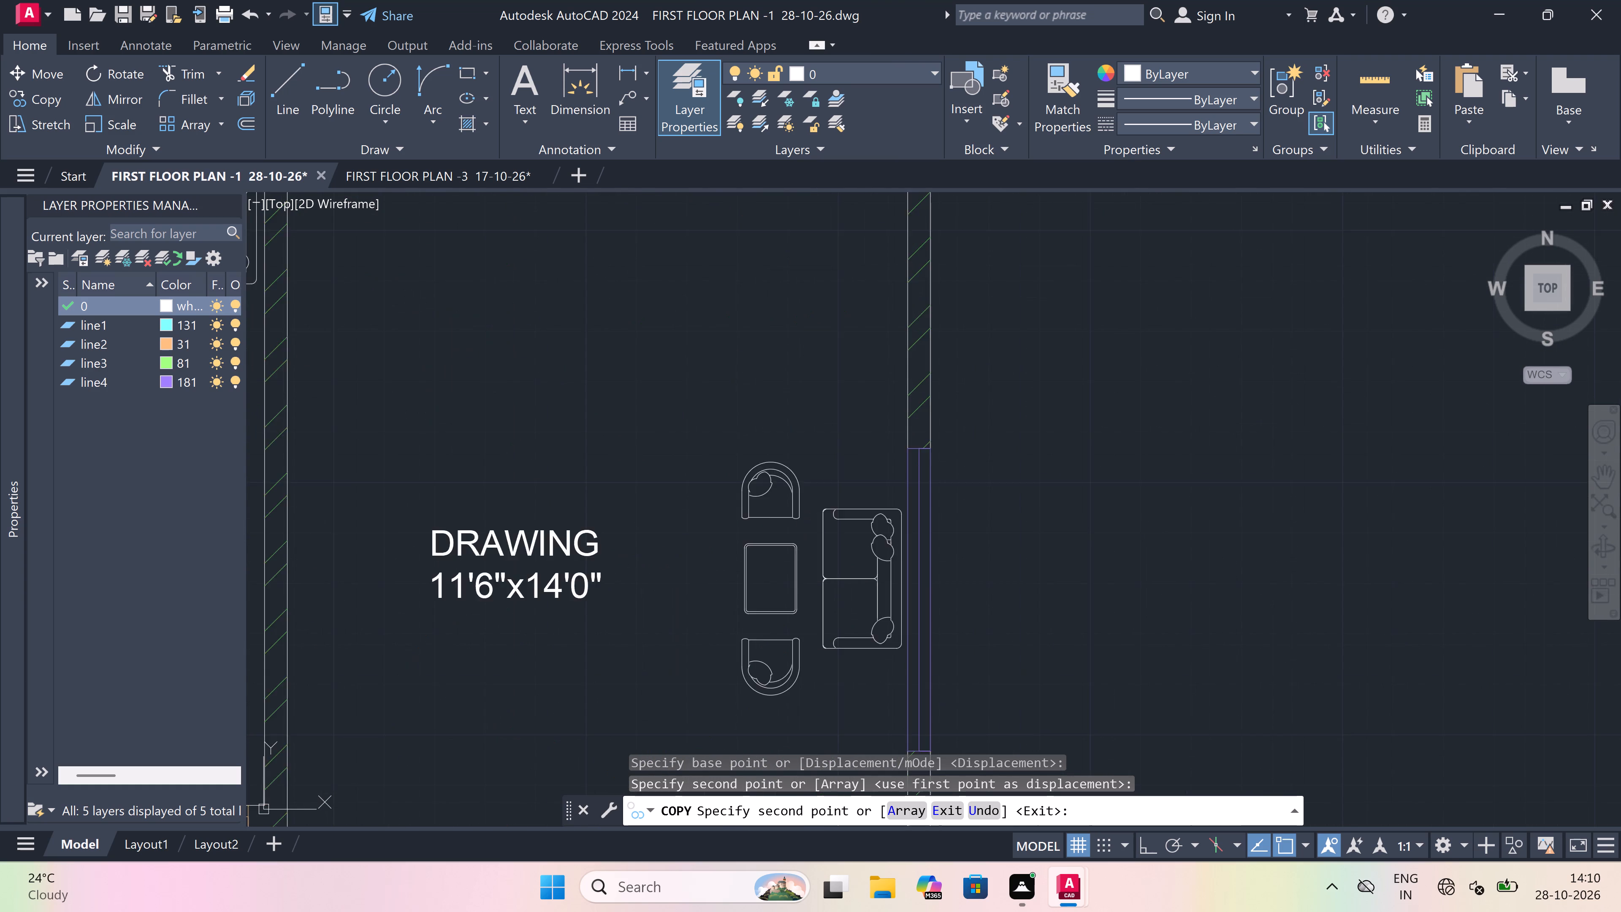
pyautogui.scroll(2, 903, 575)
pyautogui.click(903, 573)
# Place a copy of the sofa set in the lower unit's 11'0"x15'5" drawing room, against the east wall.
pyautogui.scroll(-3, 858, 516)
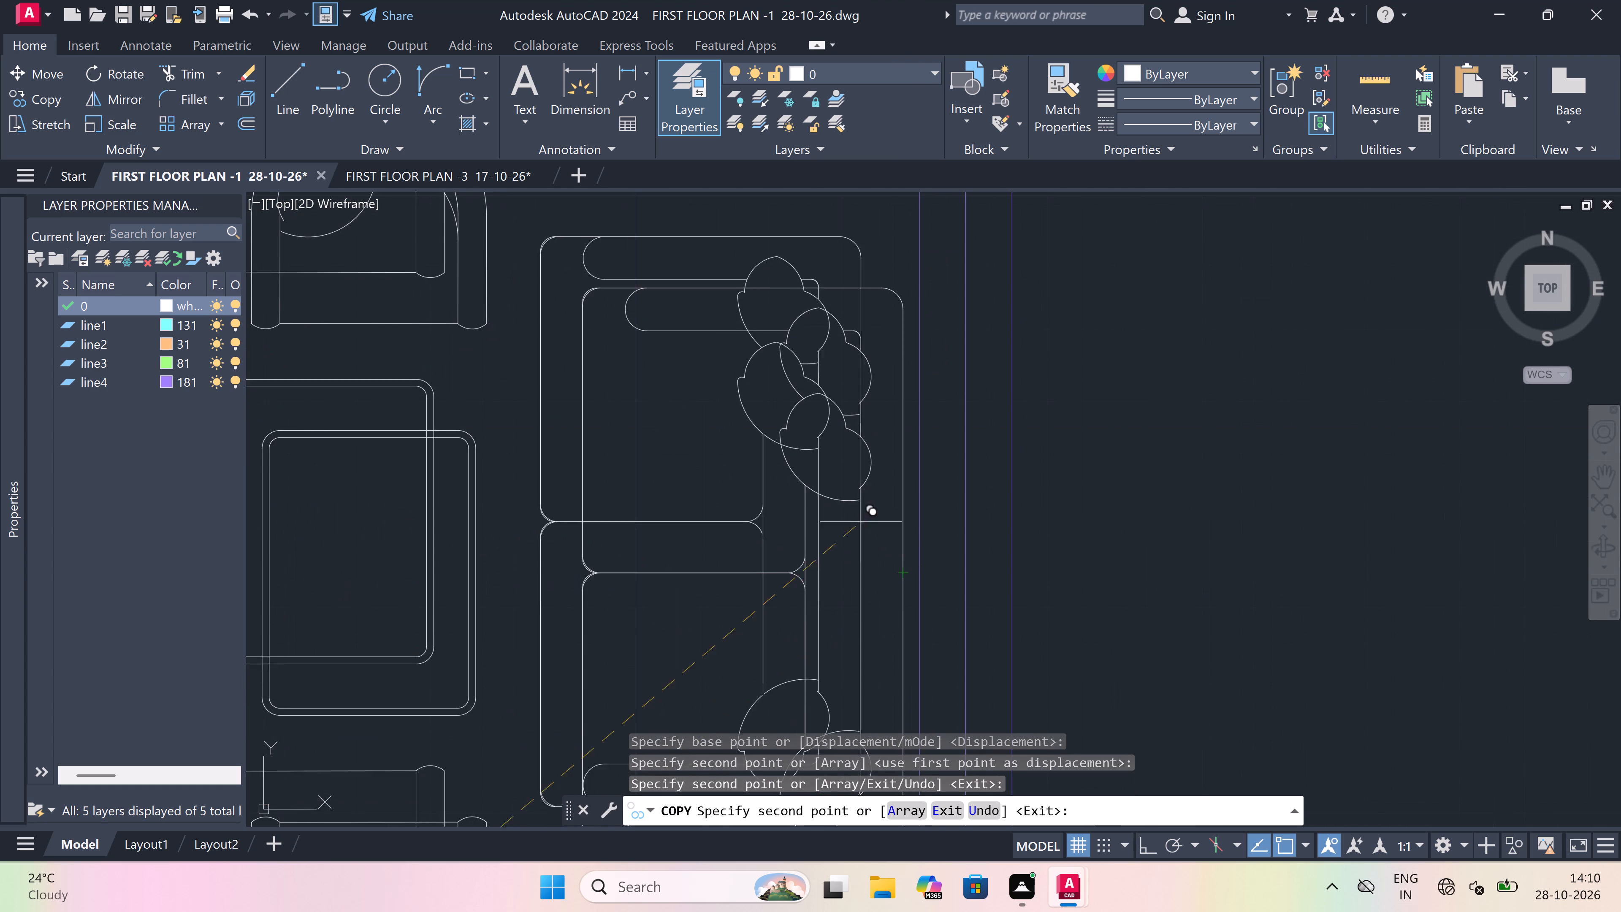
pyautogui.scroll(-7, 858, 516)
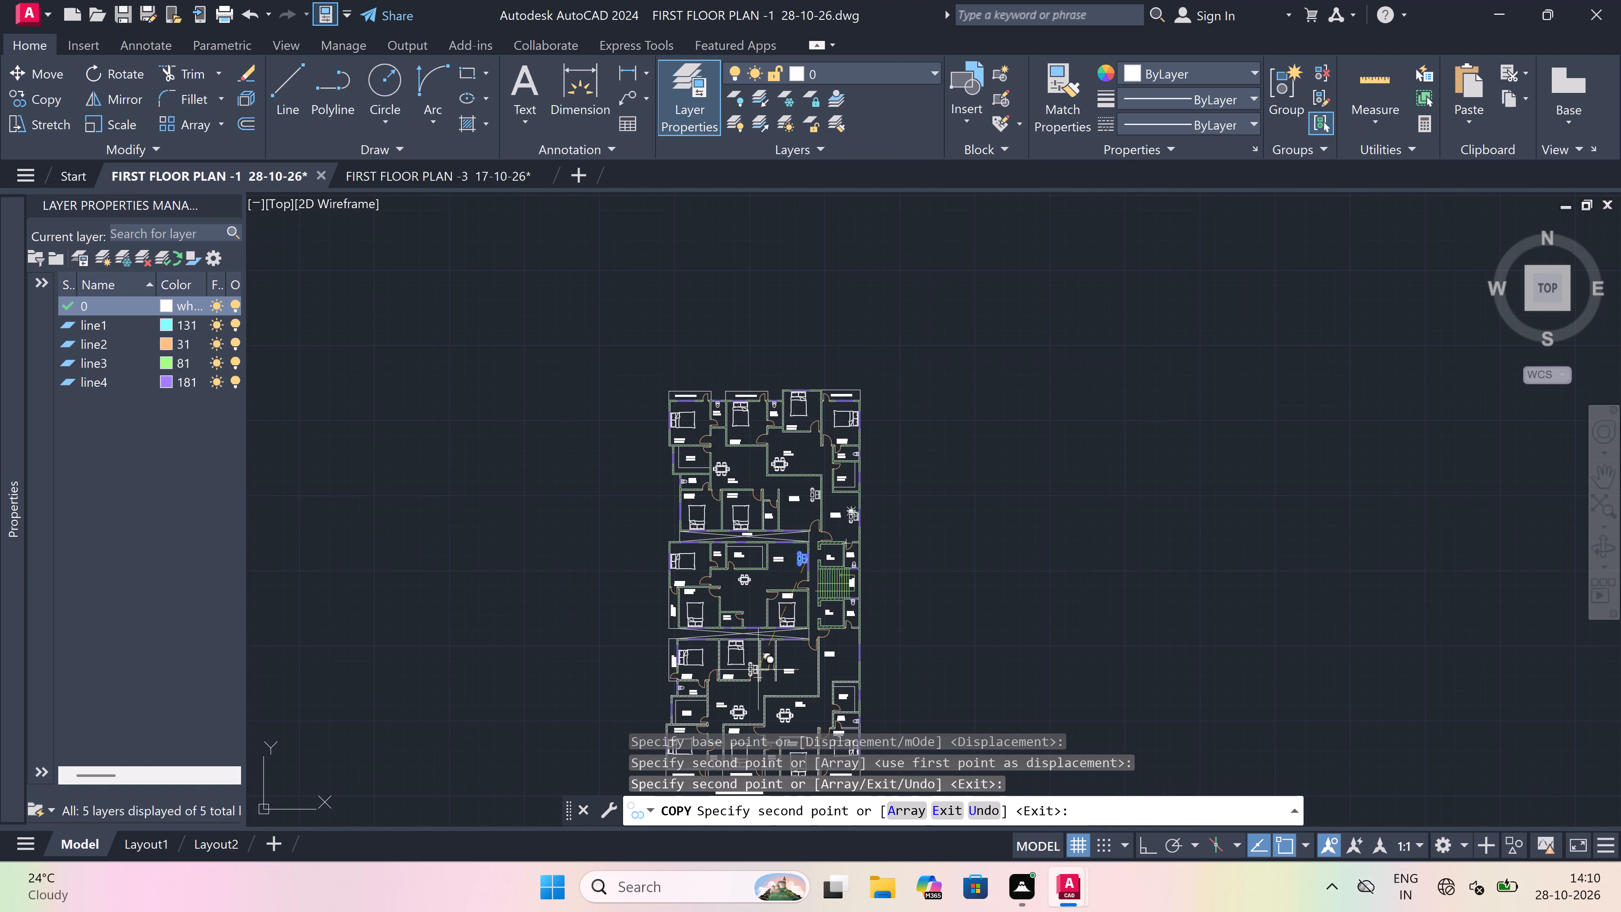
pyautogui.scroll(1, 757, 664)
pyautogui.scroll(-2, 741, 474)
pyautogui.scroll(5, 762, 548)
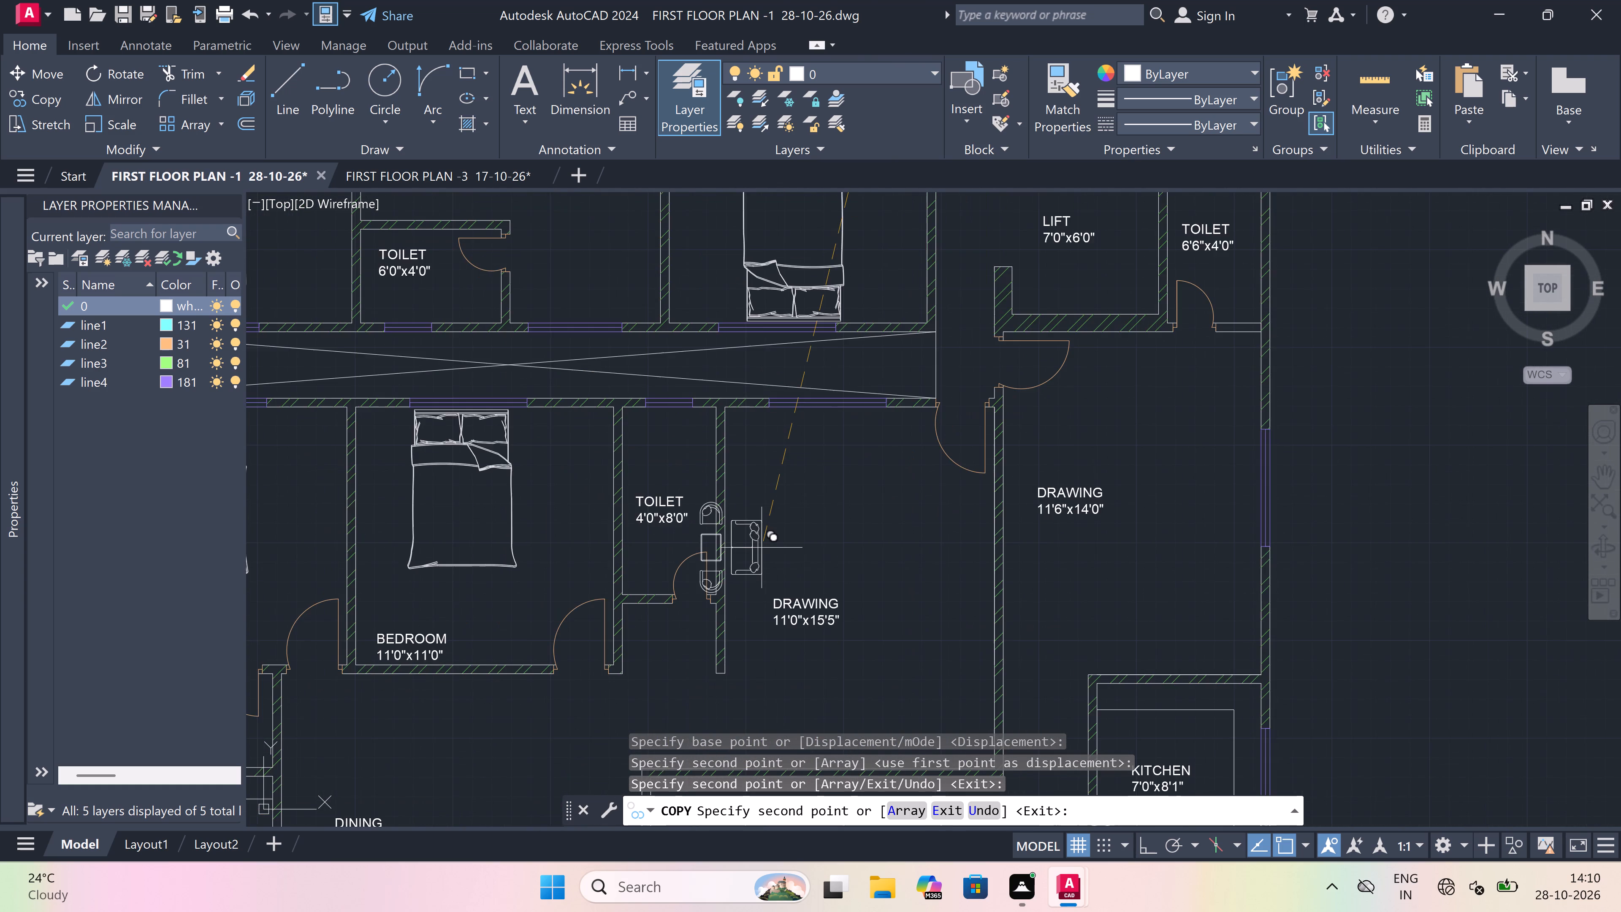
pyautogui.scroll(-2, 762, 548)
pyautogui.scroll(1, 881, 562)
pyautogui.scroll(1, 832, 590)
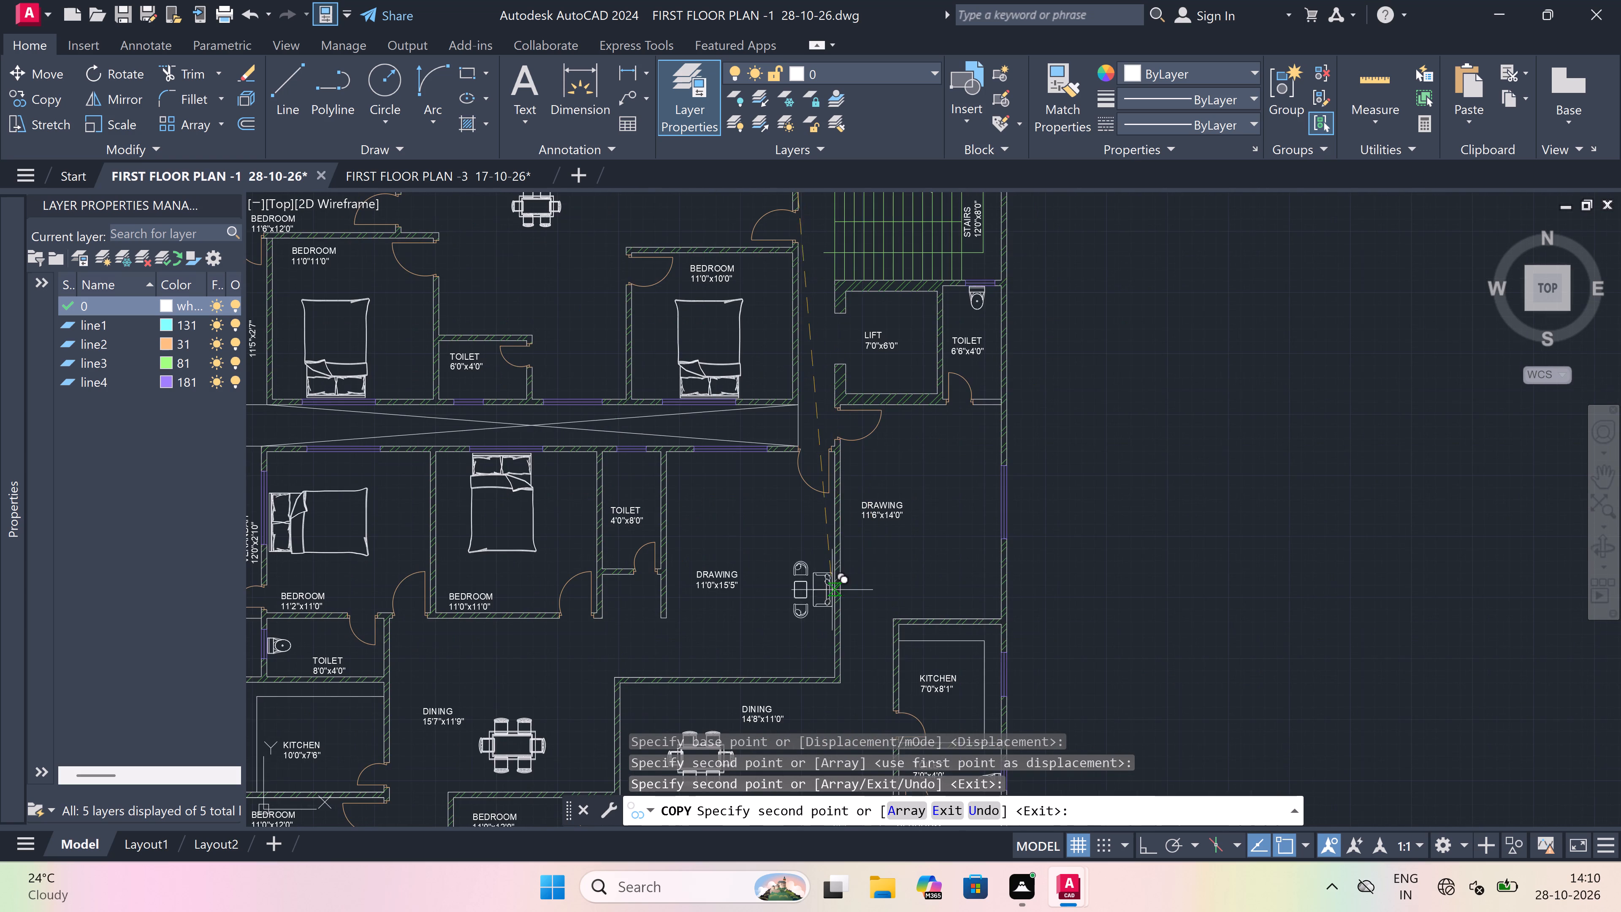
pyautogui.scroll(5, 832, 590)
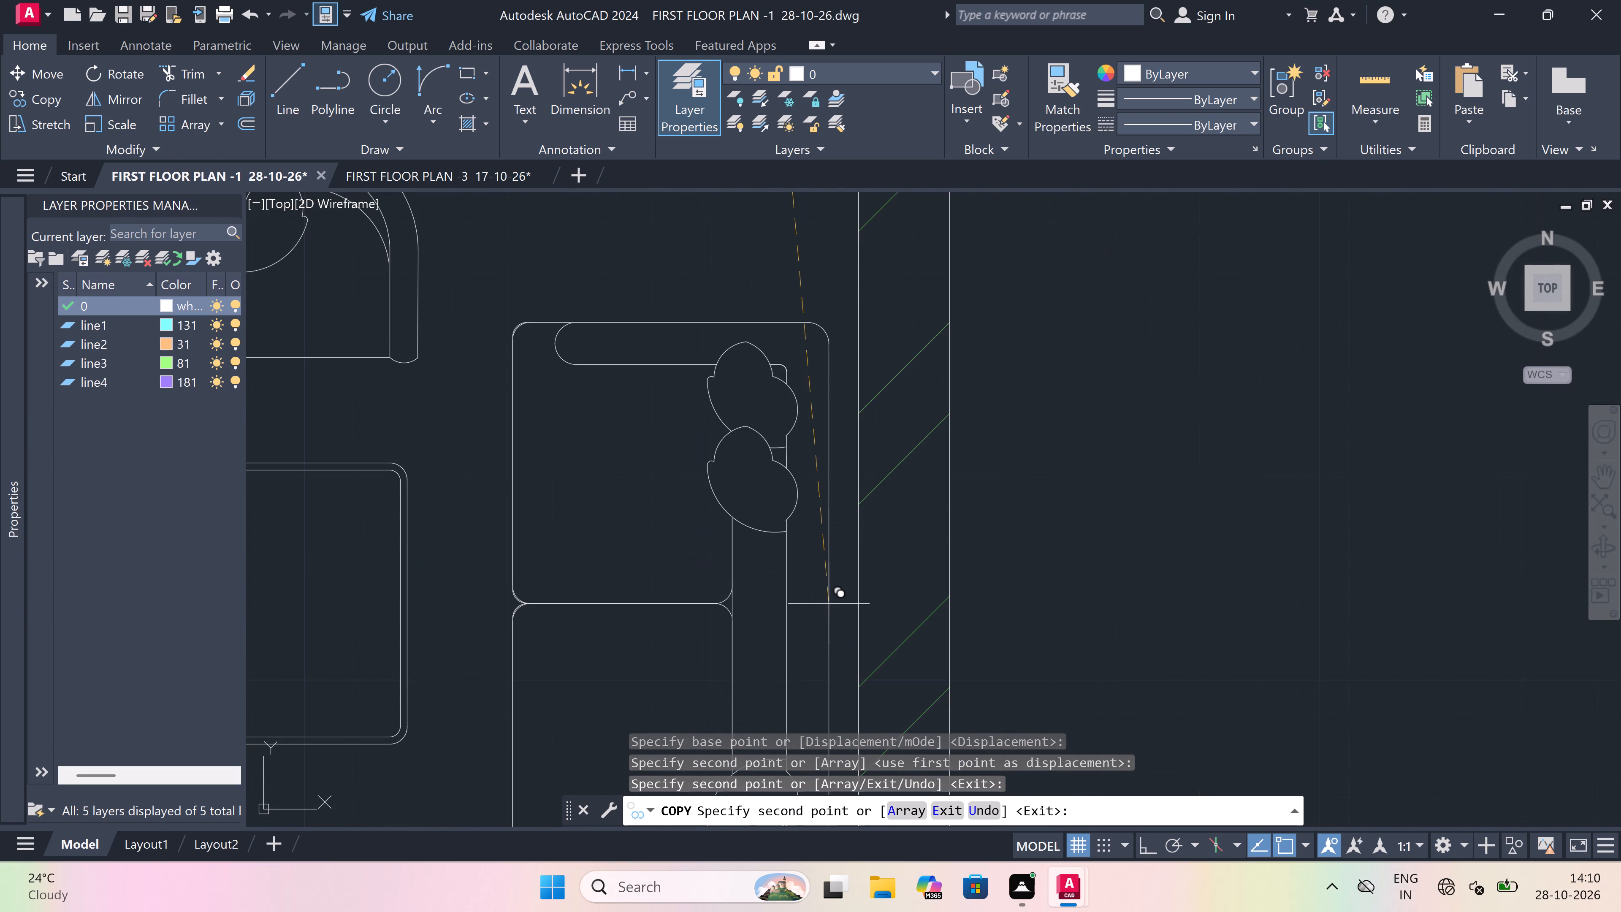
pyautogui.click(829, 603)
# Place the last copy of the sofa set in the lower unit's 11'6"x14'0" drawing room, with its back to the east window.
pyautogui.scroll(-11, 781, 551)
pyautogui.scroll(2, 731, 435)
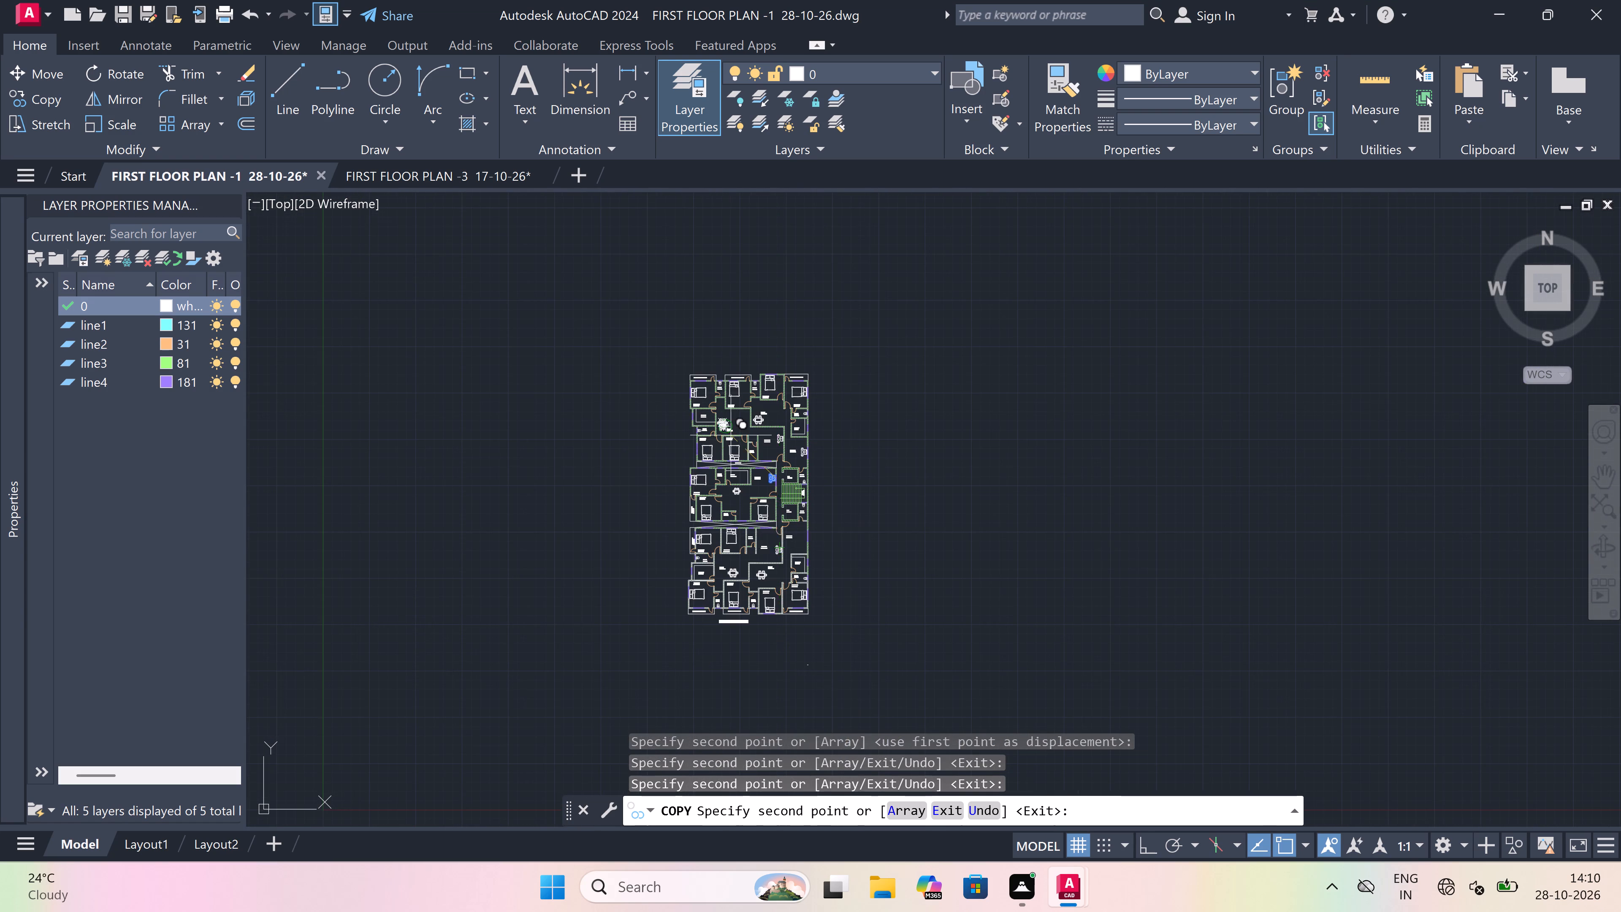
pyautogui.scroll(-2, 731, 435)
pyautogui.scroll(4, 729, 511)
pyautogui.scroll(-4, 728, 449)
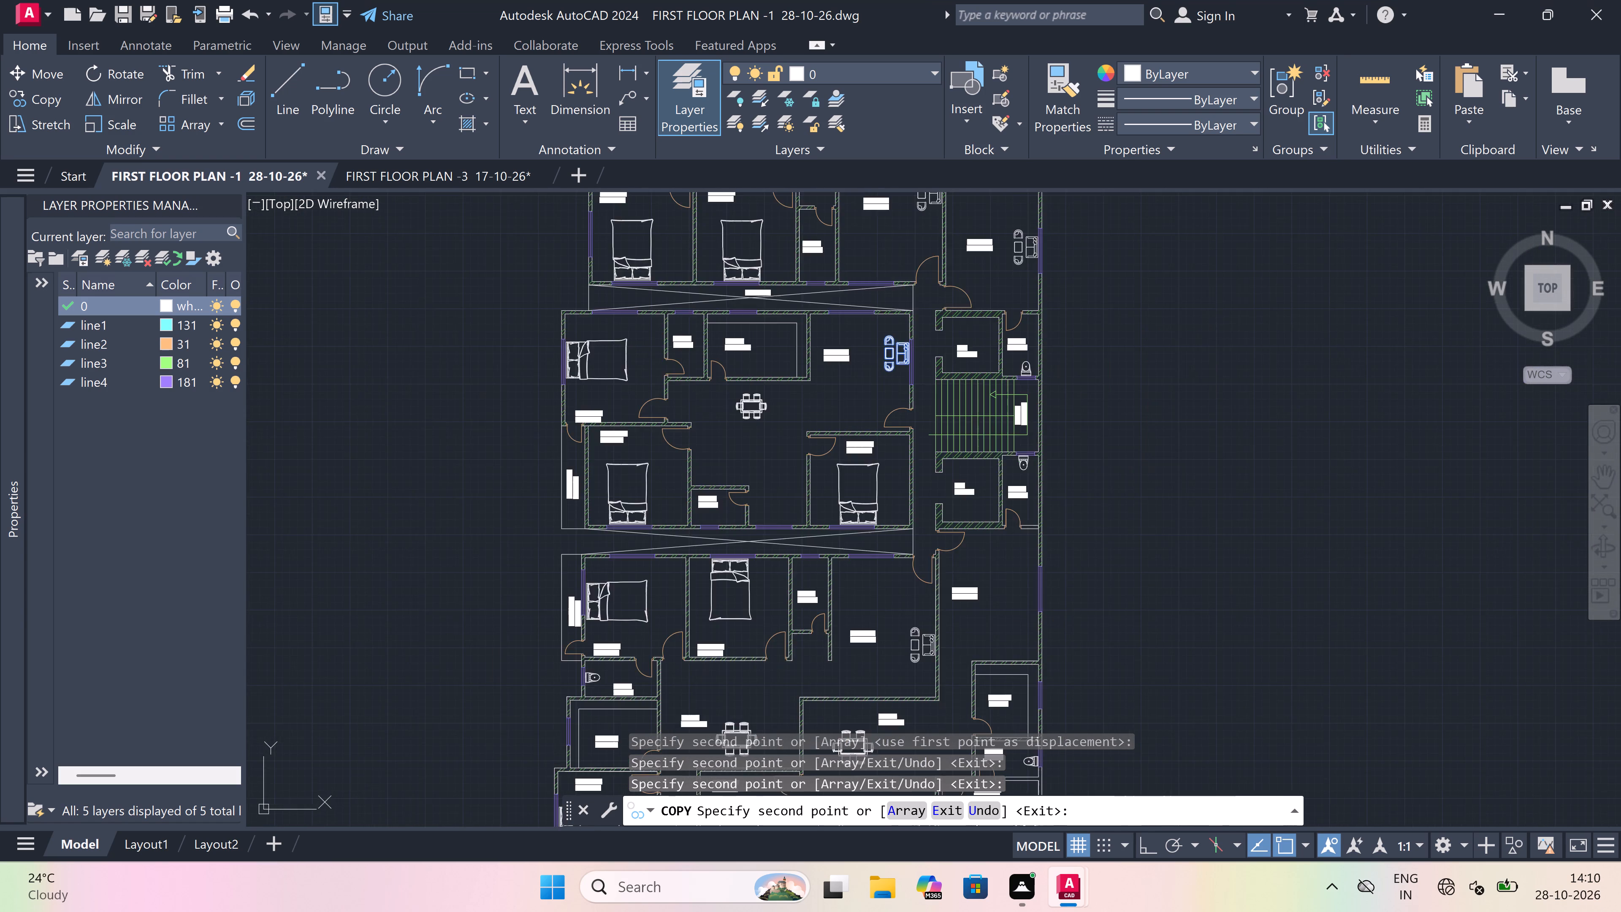
pyautogui.scroll(-2, 728, 449)
pyautogui.scroll(5, 729, 503)
pyautogui.scroll(-1, 729, 503)
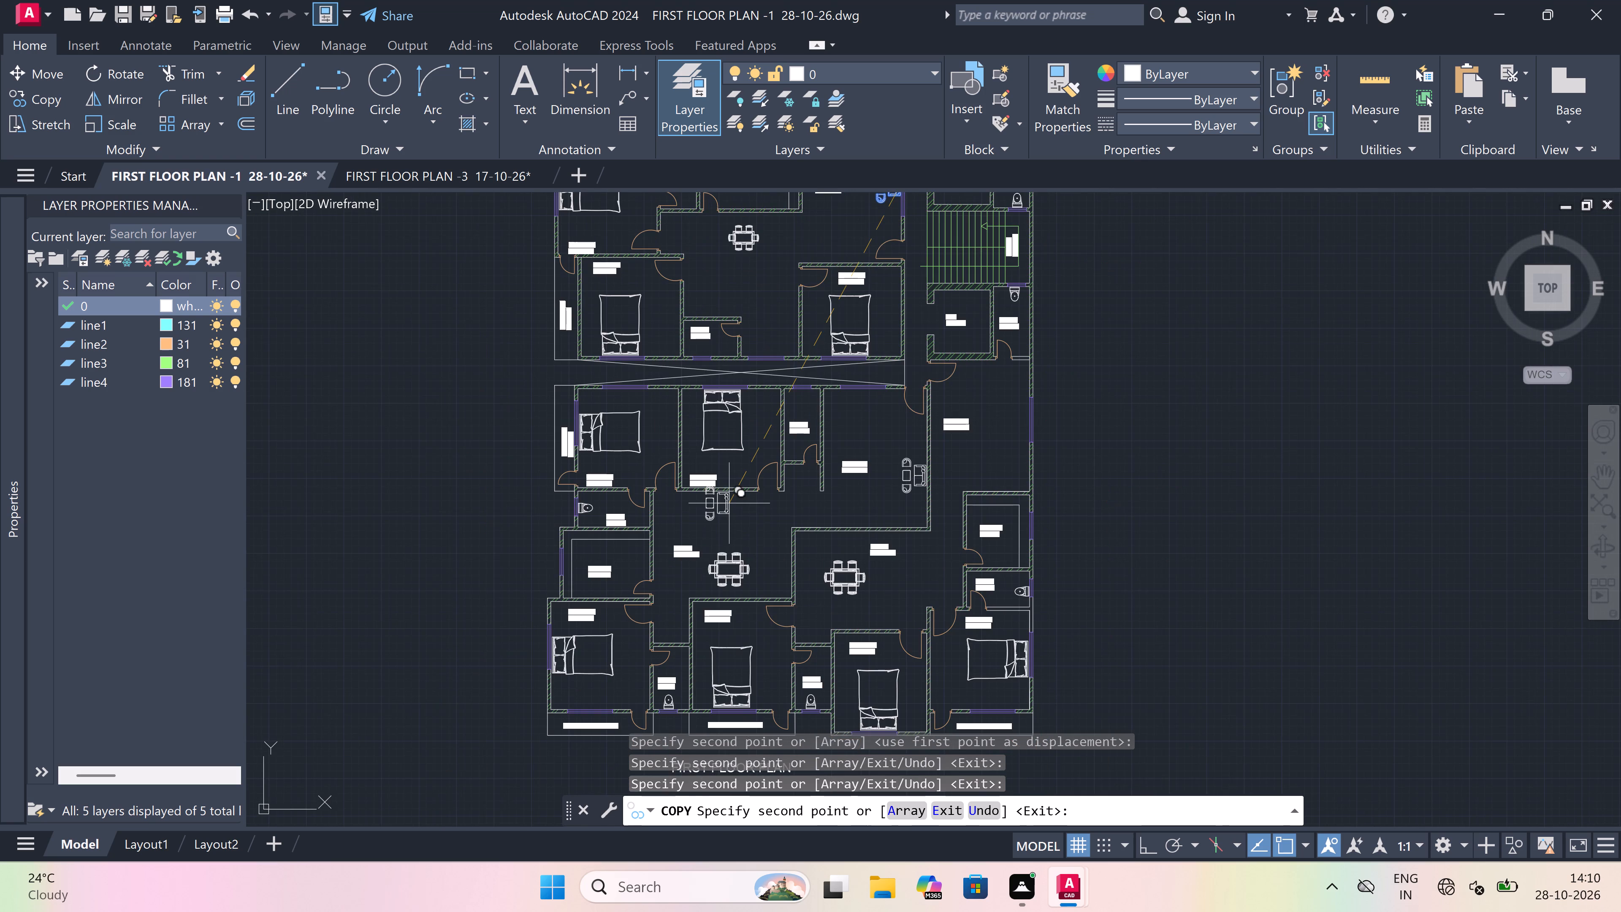
pyautogui.scroll(-1, 729, 501)
pyautogui.scroll(4, 928, 457)
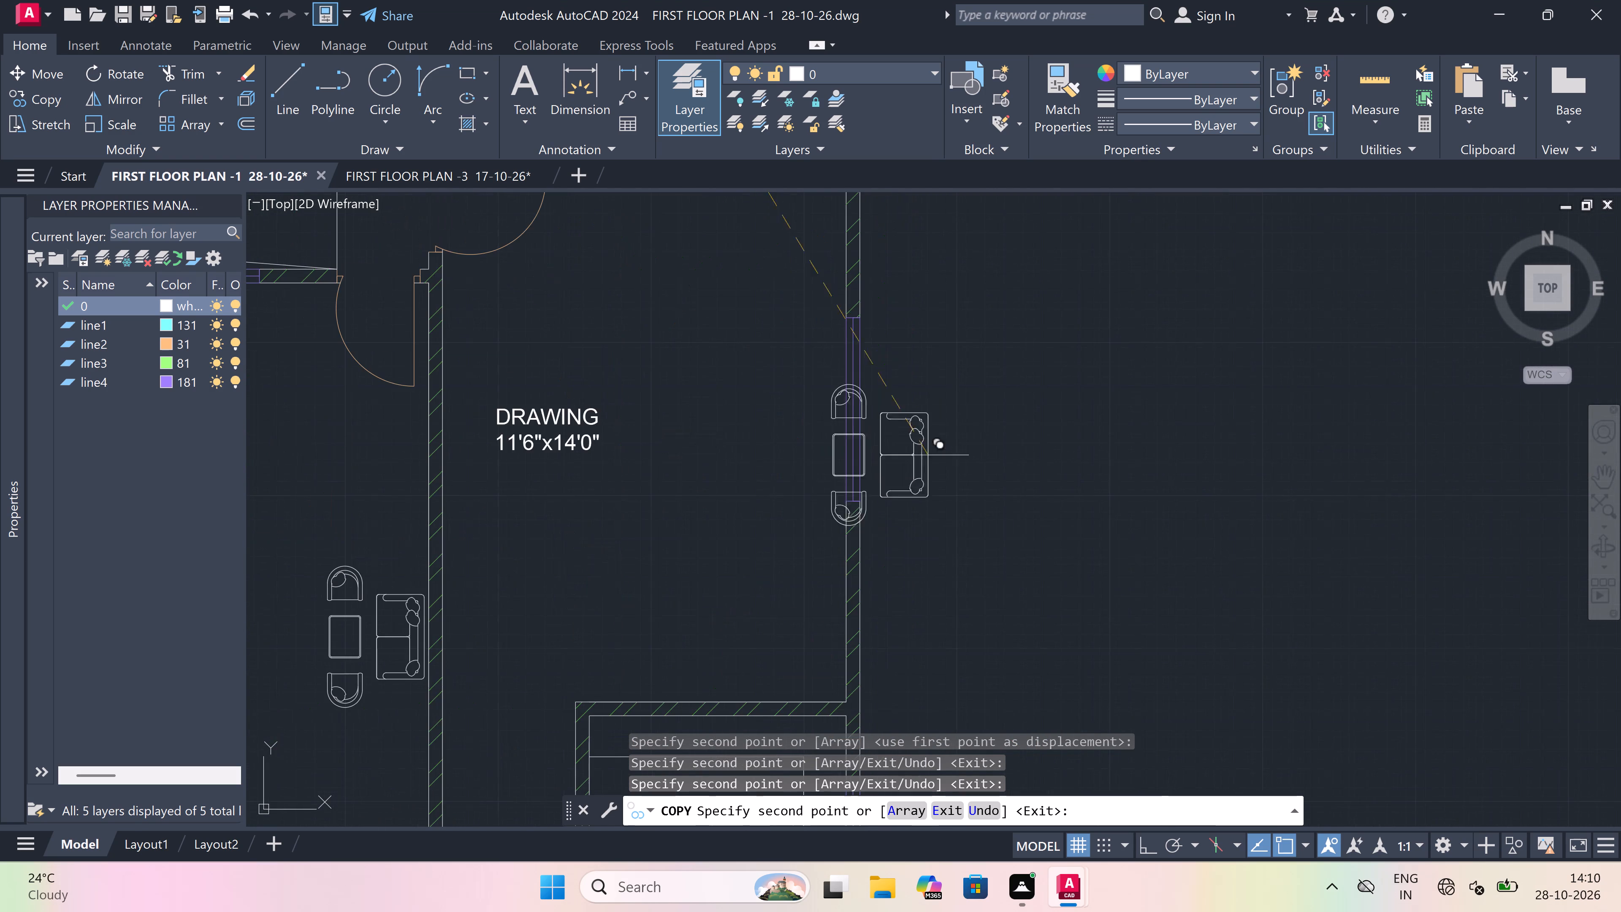
pyautogui.scroll(5, 837, 448)
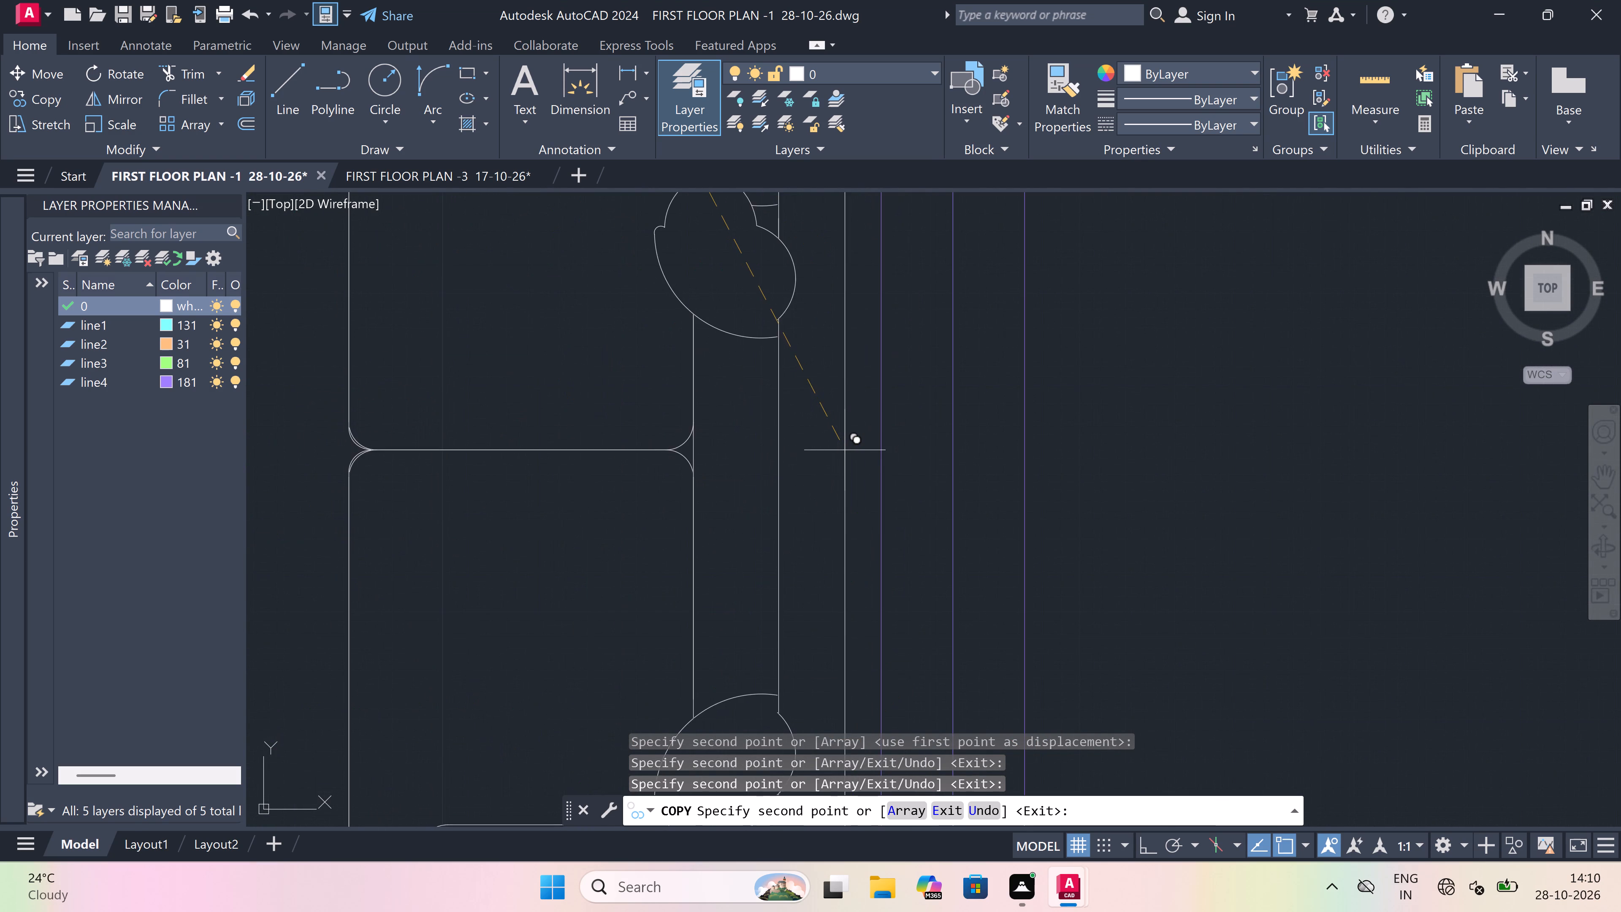
pyautogui.click(854, 457)
pyautogui.scroll(-8, 854, 457)
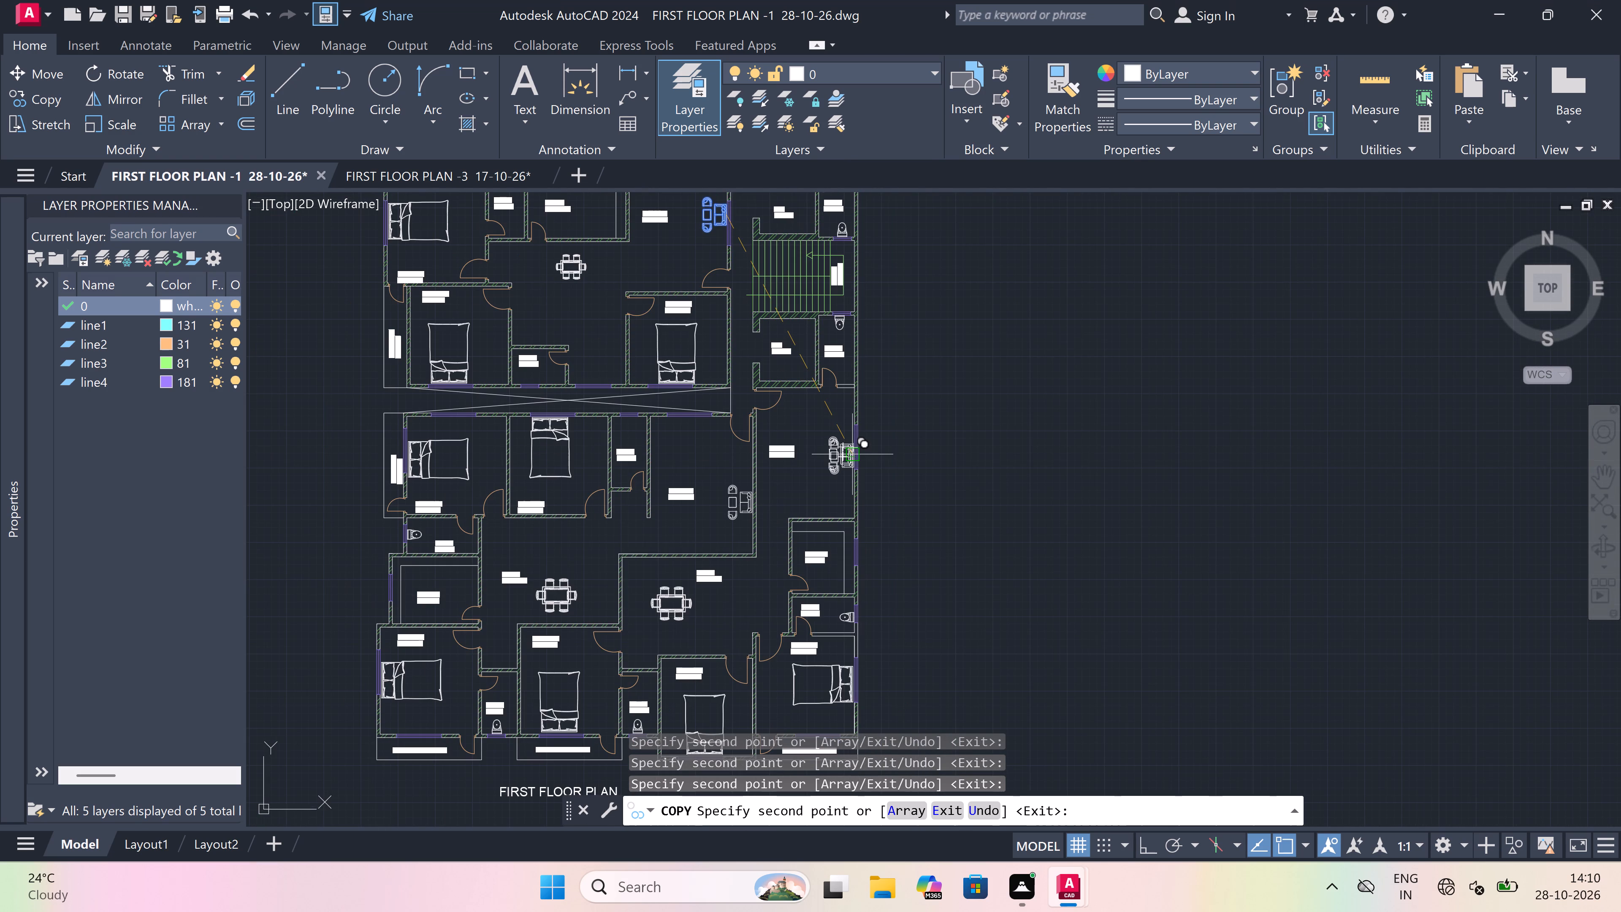
pyautogui.press('Escape')
# Draw a rectangular border around the whole first floor plan, enclosing its title and leaving a margin on all sides.
pyautogui.scroll(-4, 851, 443)
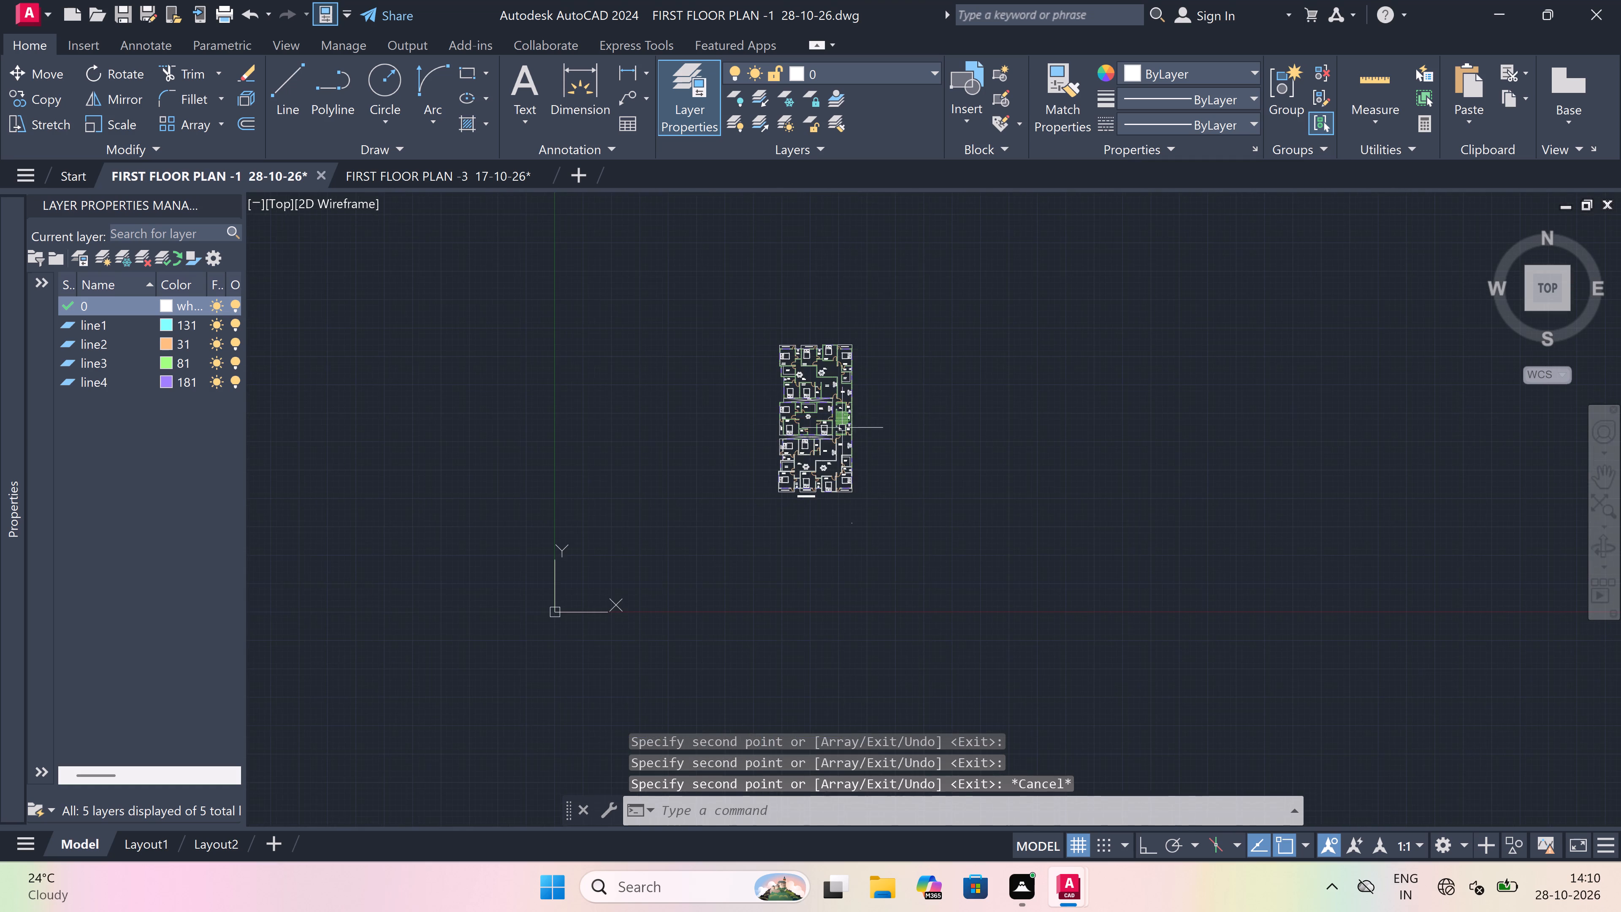
pyautogui.scroll(3, 817, 368)
pyautogui.scroll(-2, 817, 368)
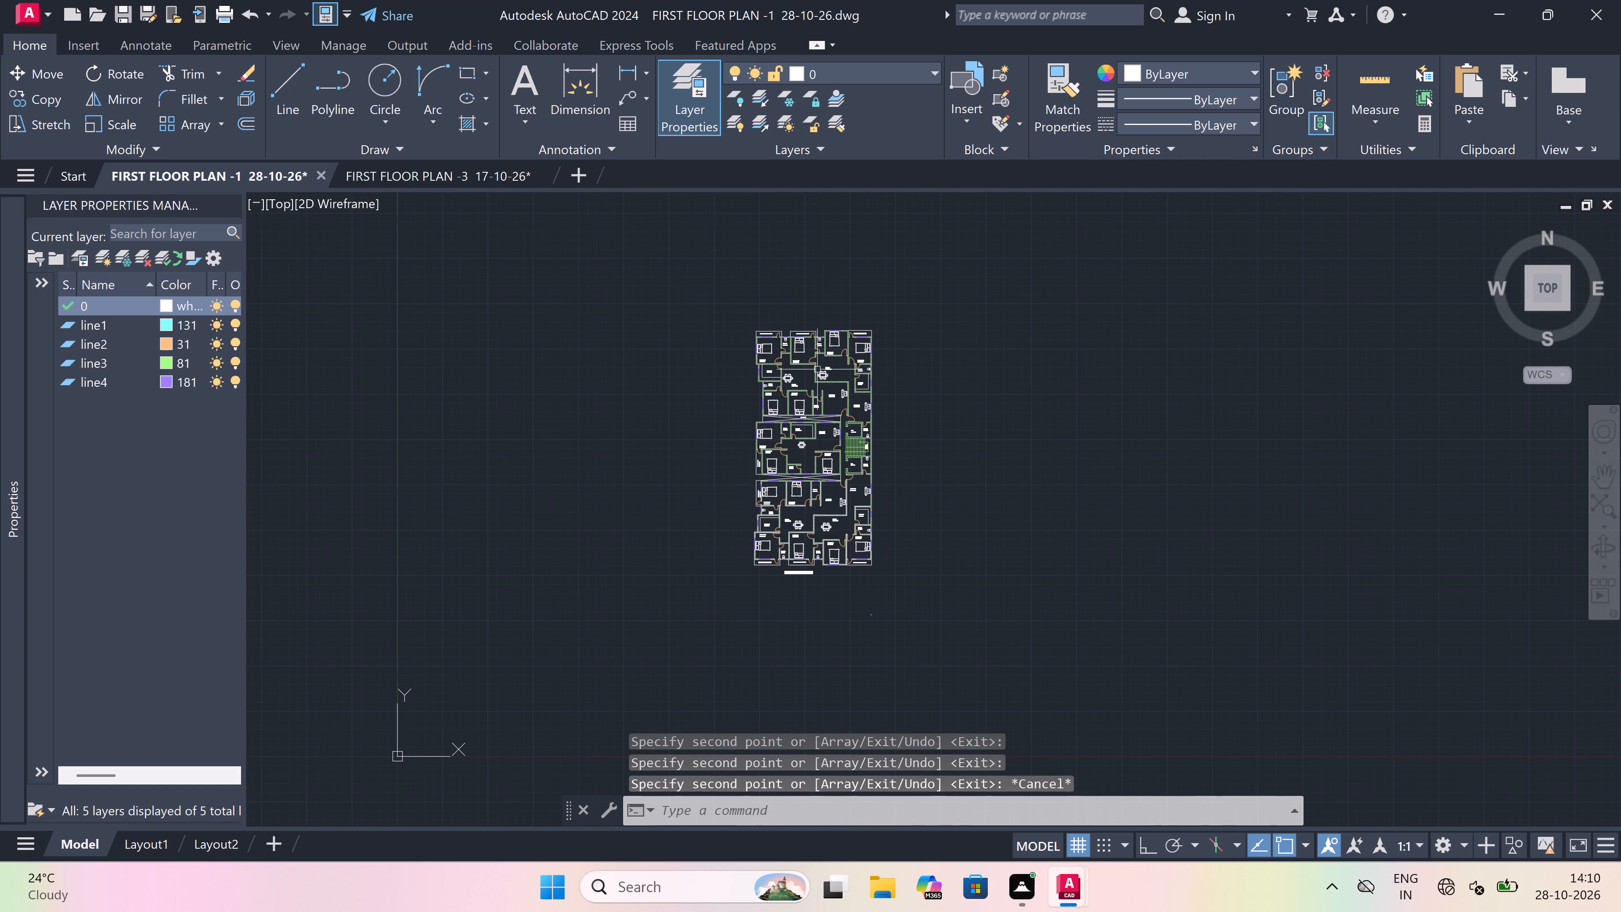
pyautogui.press('r')
pyautogui.write('ec')
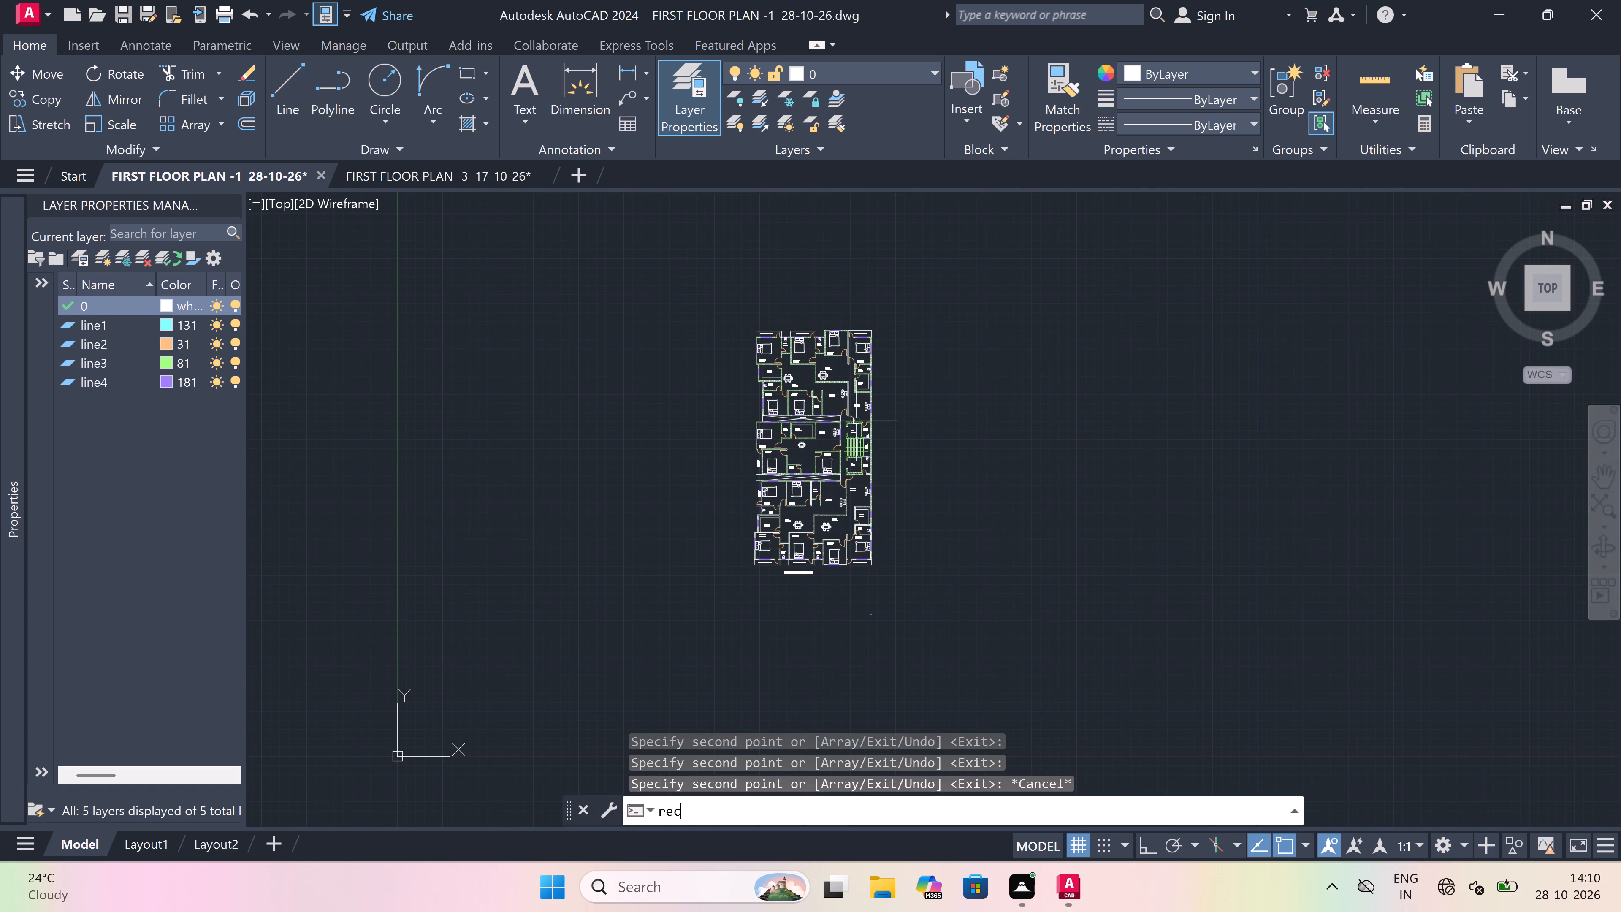
pyautogui.press('space')
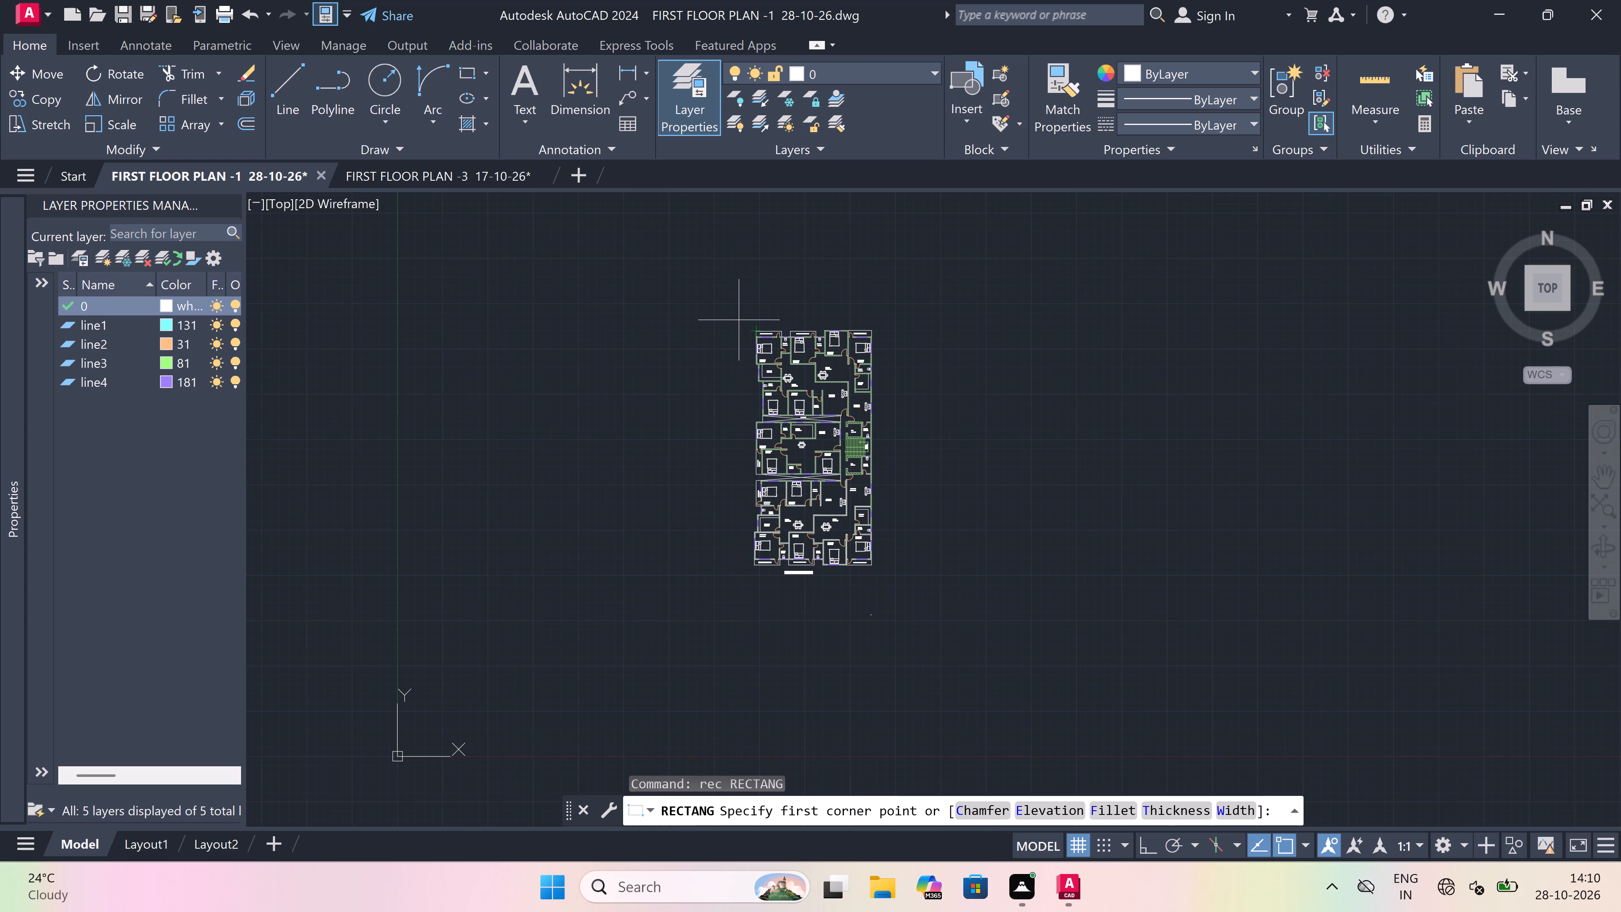
pyautogui.click(739, 320)
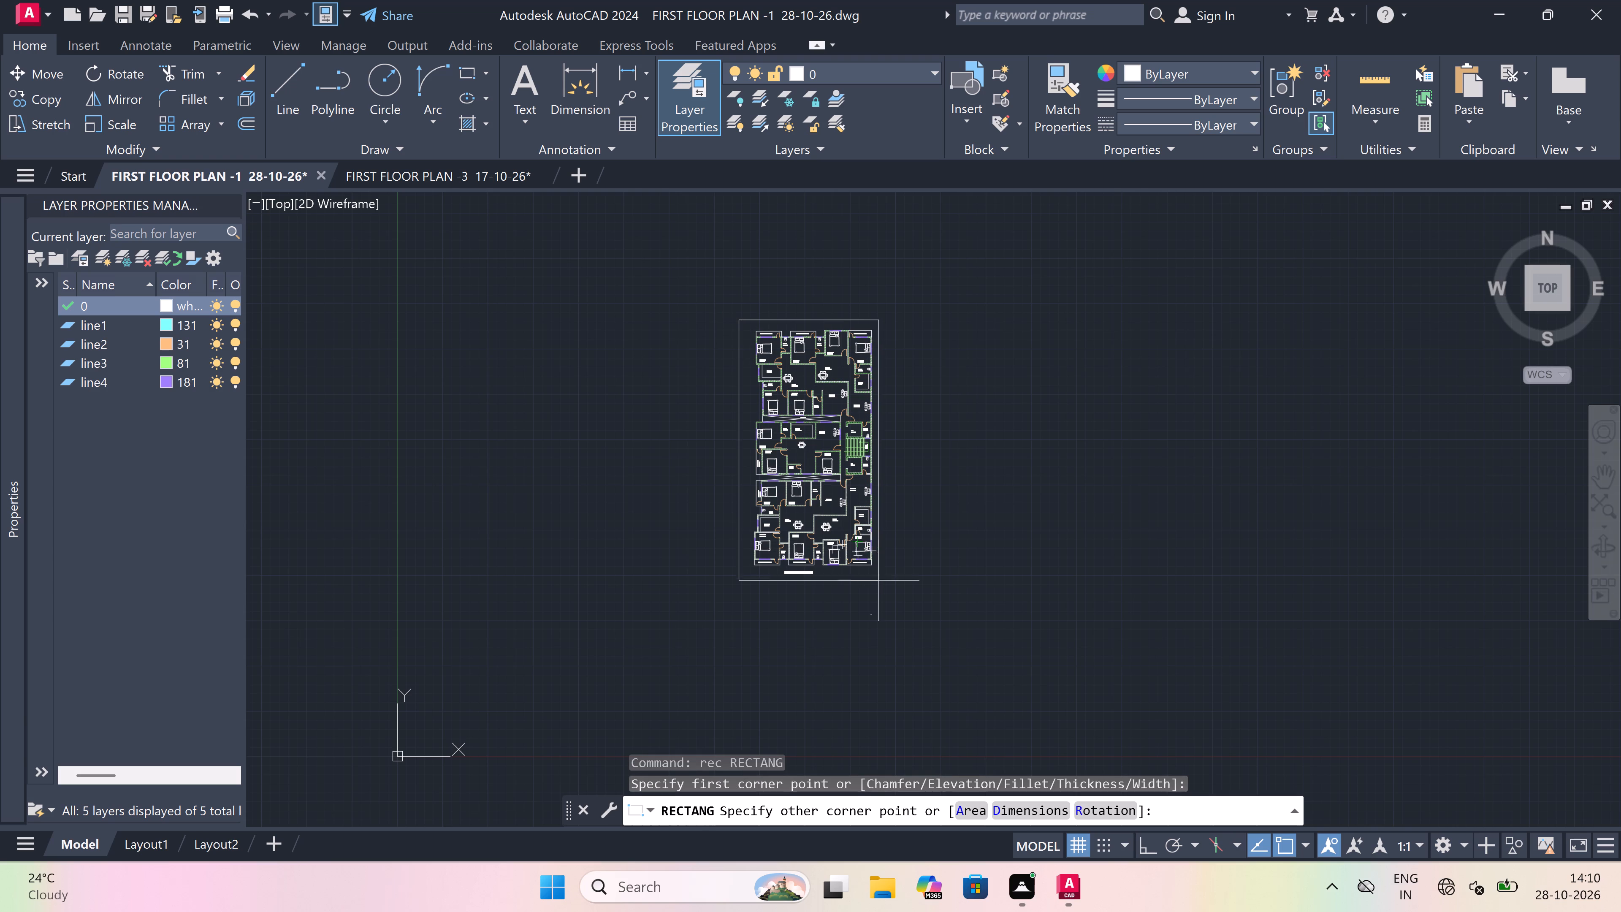
pyautogui.scroll(1, 886, 587)
pyautogui.scroll(-2, 886, 586)
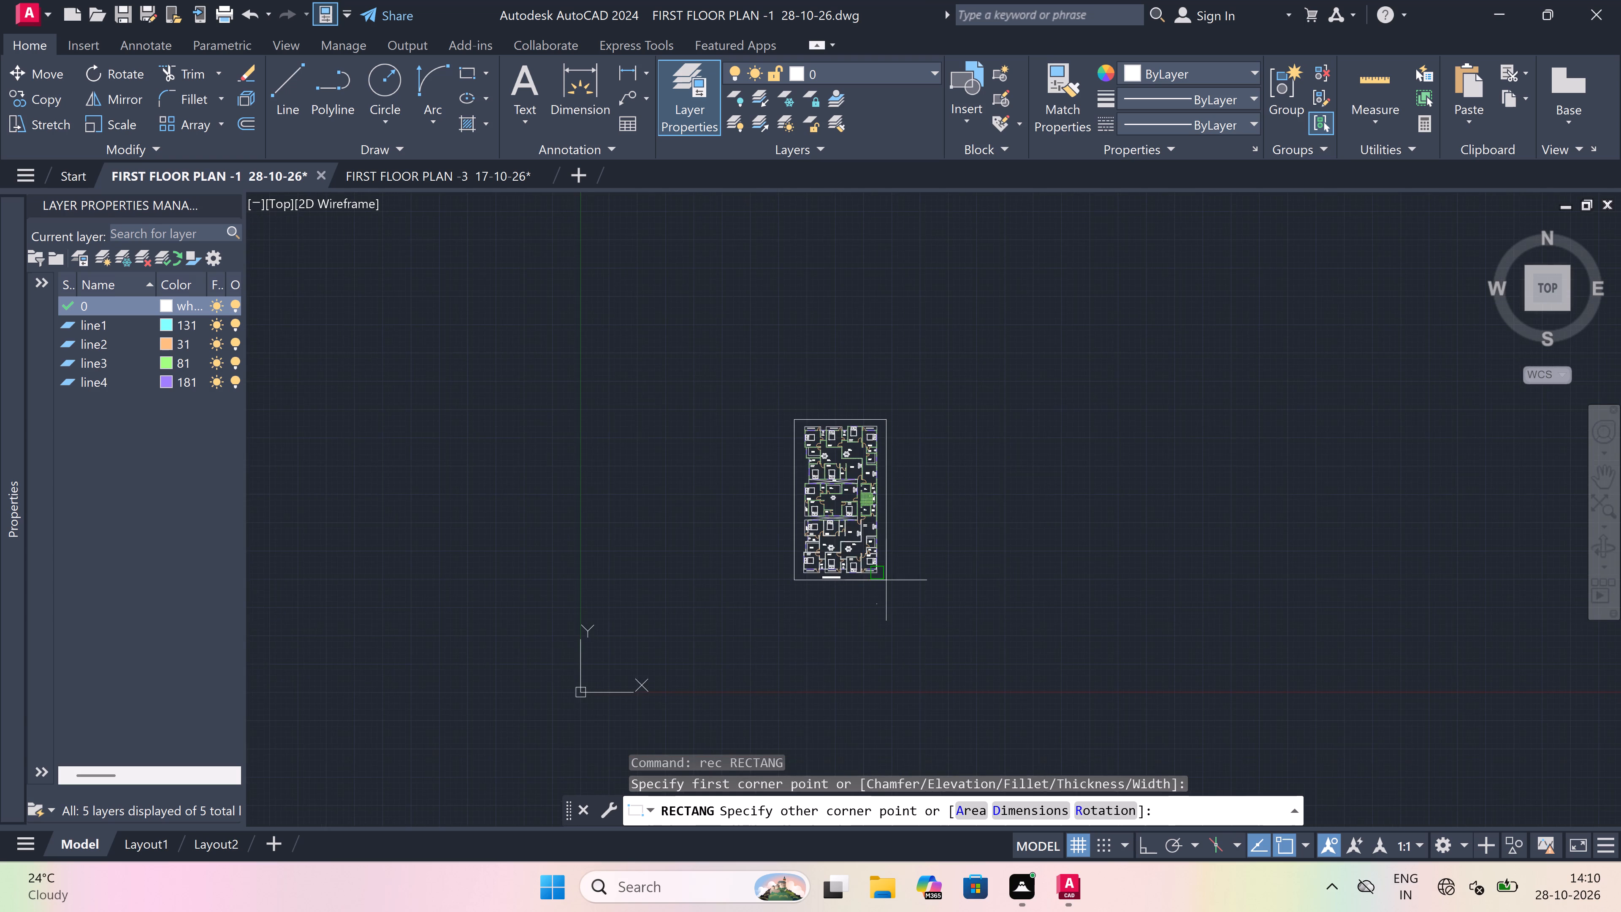
pyautogui.scroll(2, 886, 578)
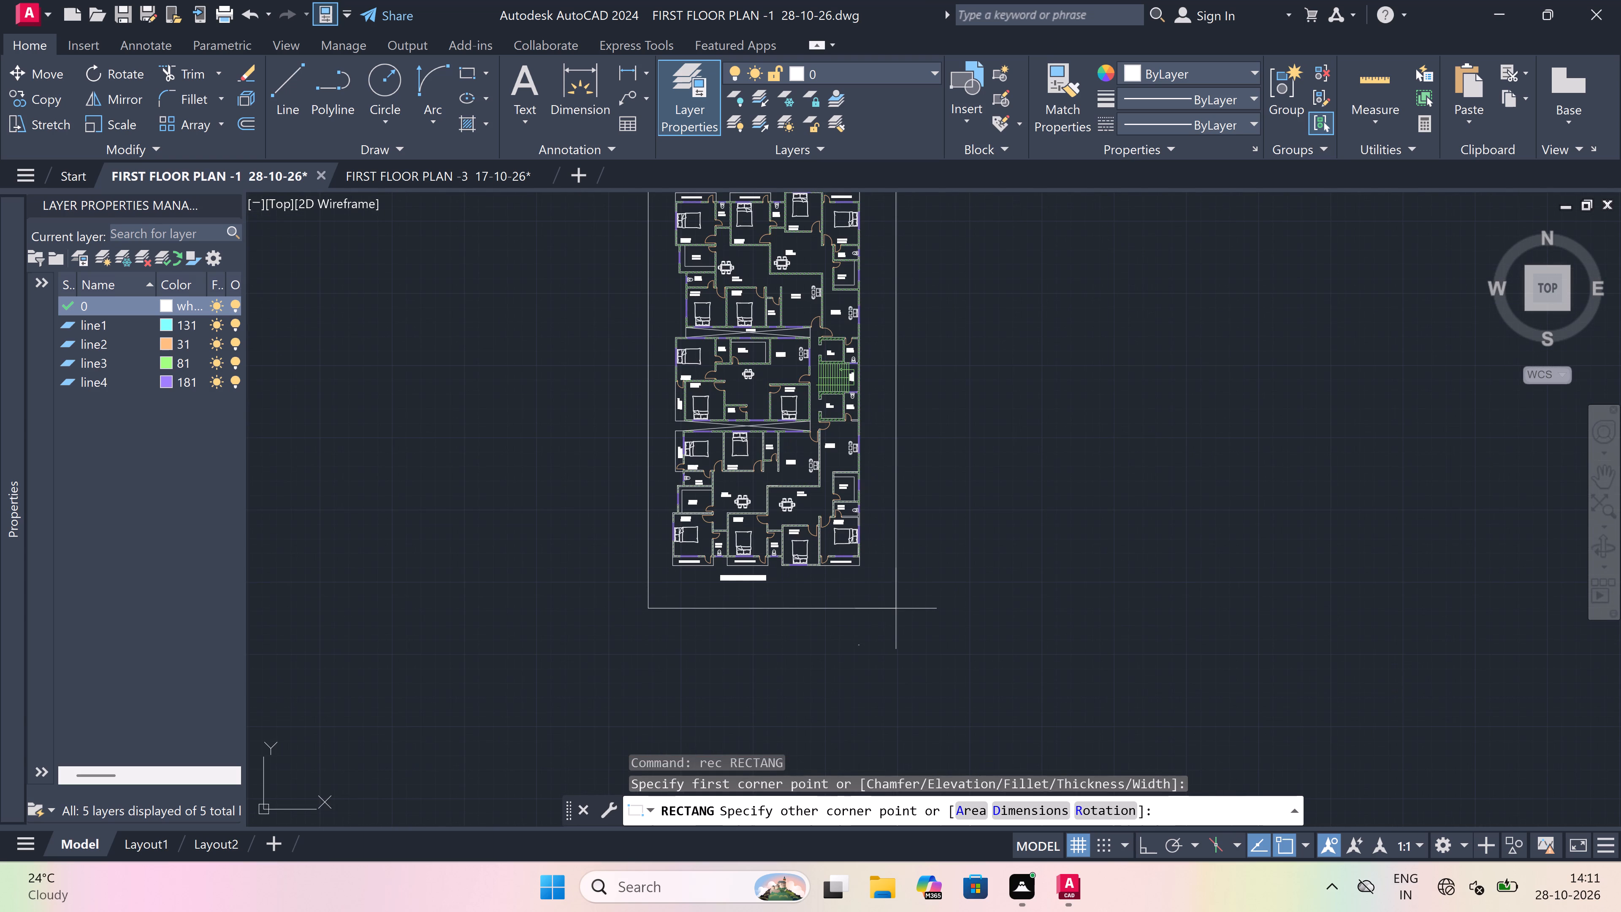
pyautogui.click(897, 605)
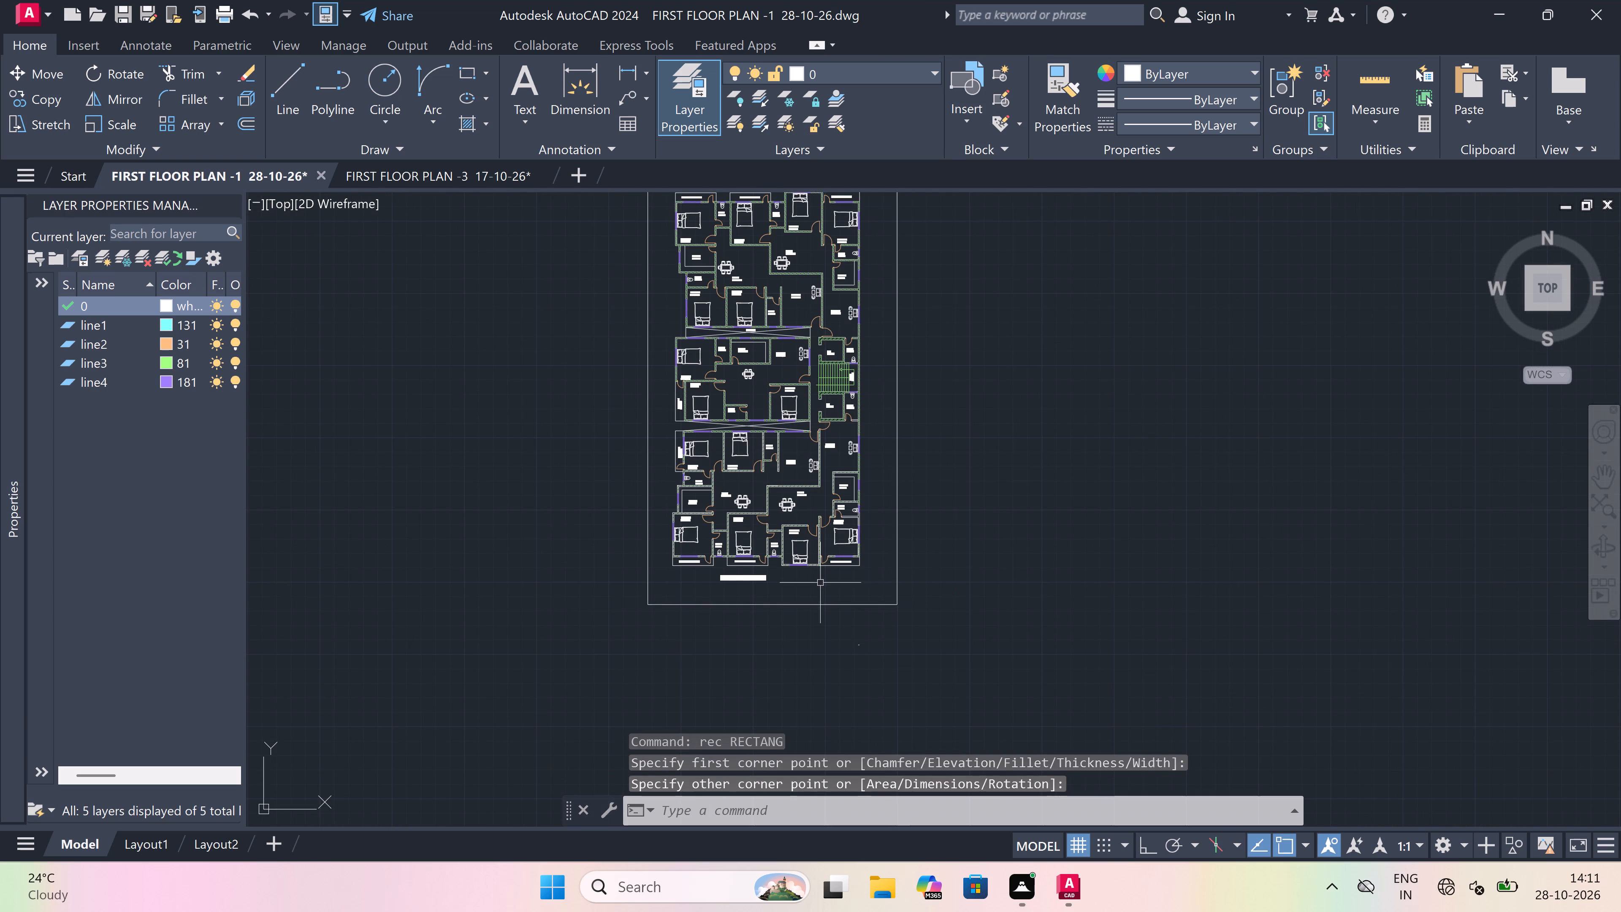
# Set the text height of the FIRST FLOOR PLAN title to 1.5'.
pyautogui.scroll(1, 802, 578)
pyautogui.scroll(3, 713, 582)
pyautogui.click(860, 547)
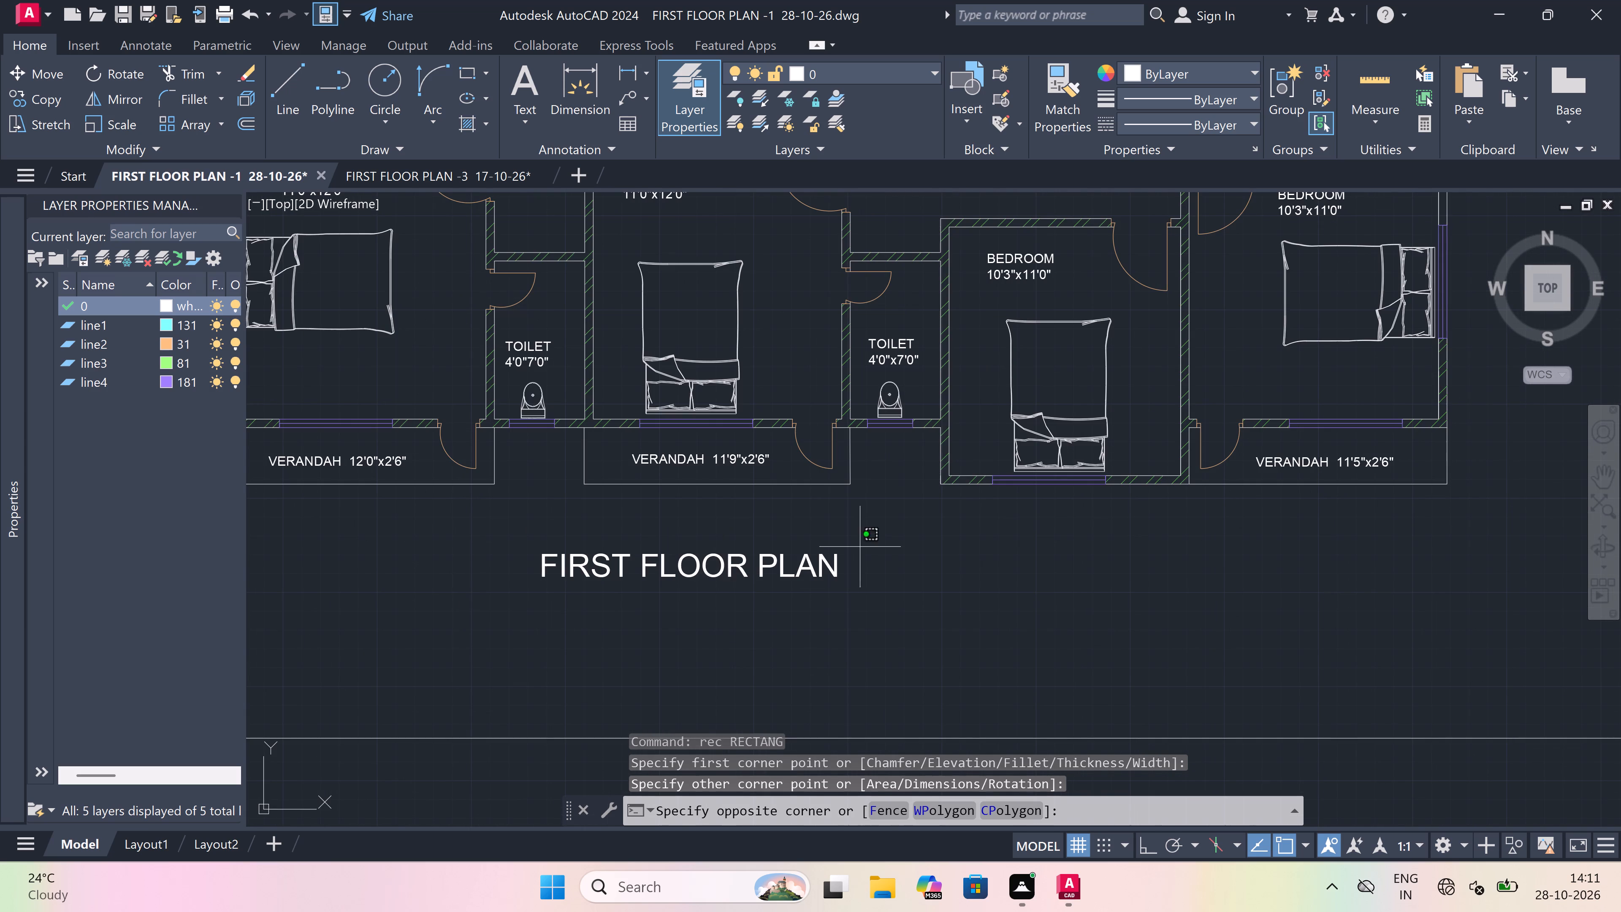
pyautogui.click(614, 629)
pyautogui.rightClick(256, 589)
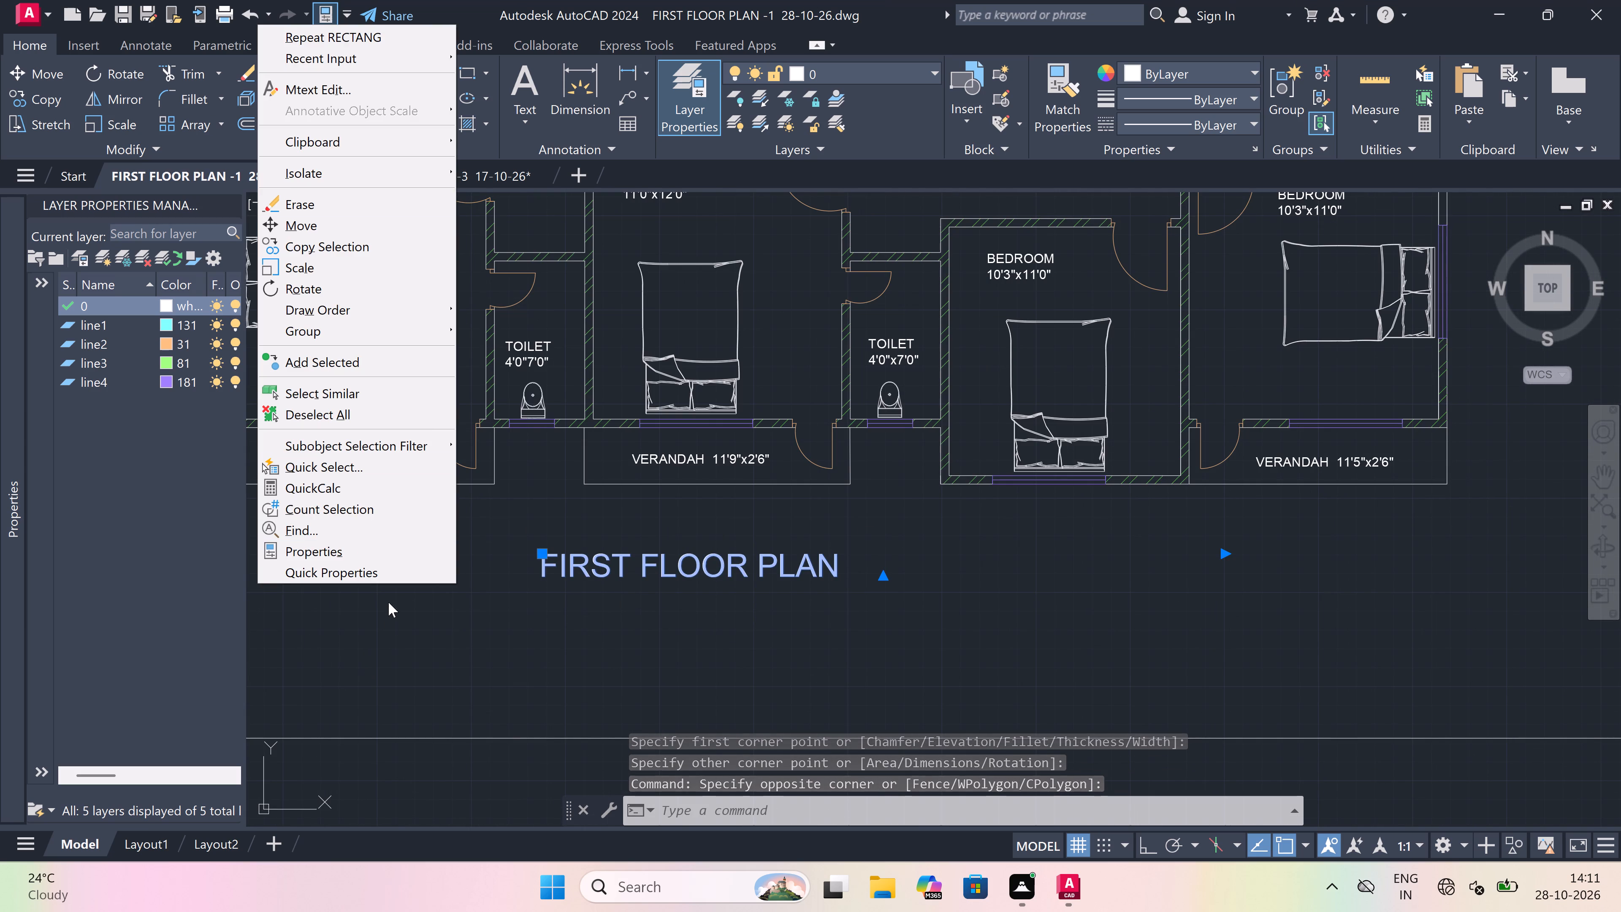
pyautogui.click(395, 558)
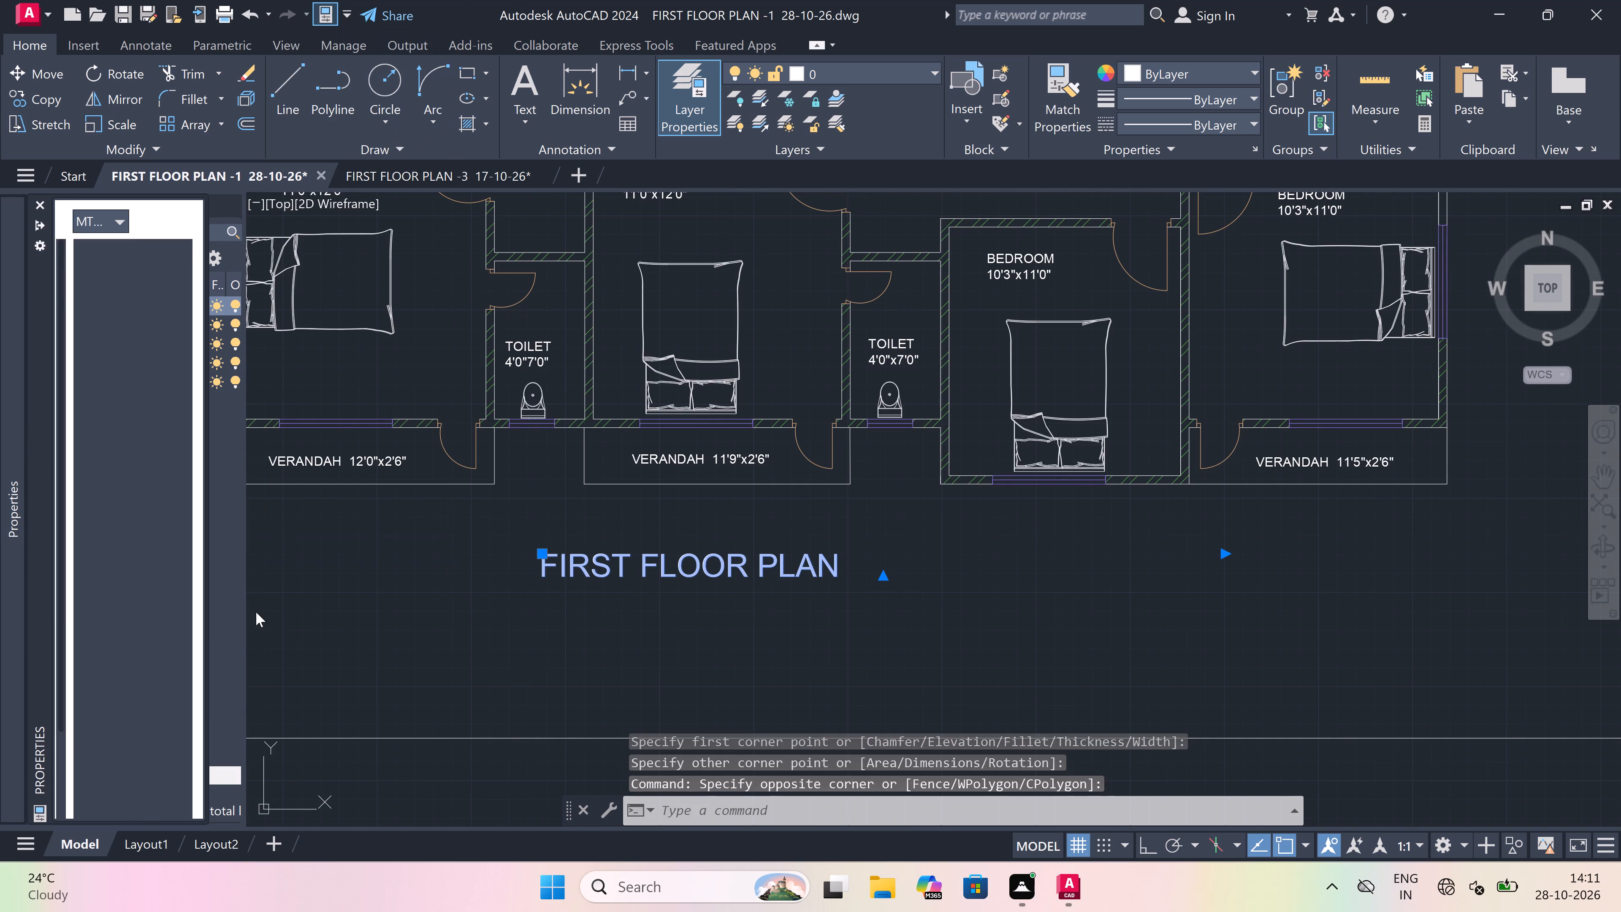
pyautogui.click(168, 627)
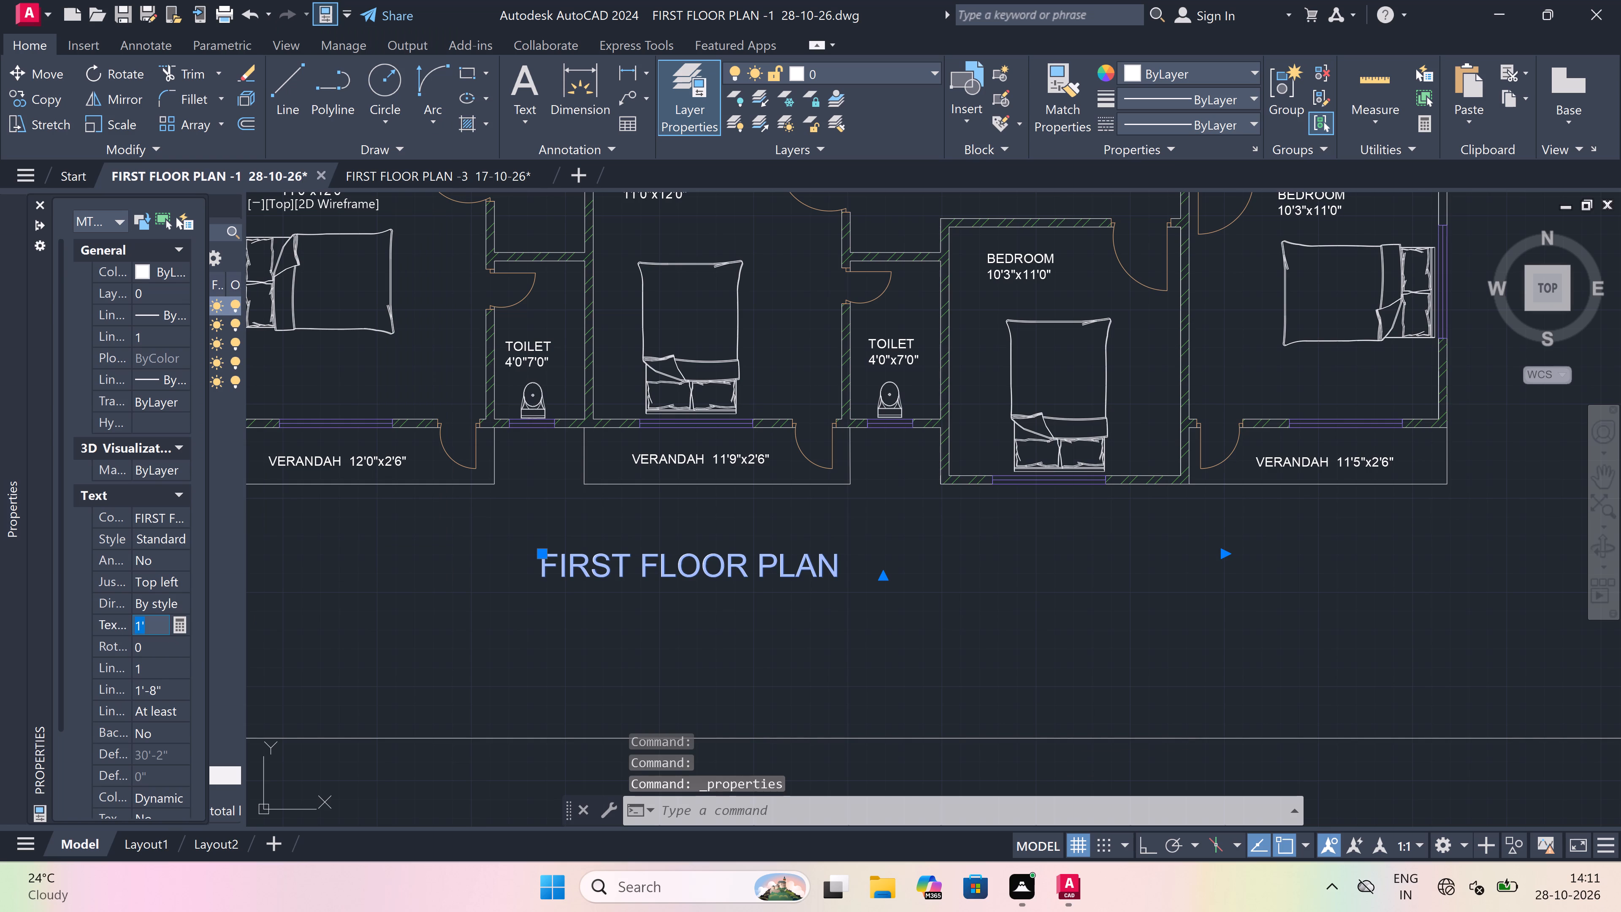
pyautogui.press('BackSpace')
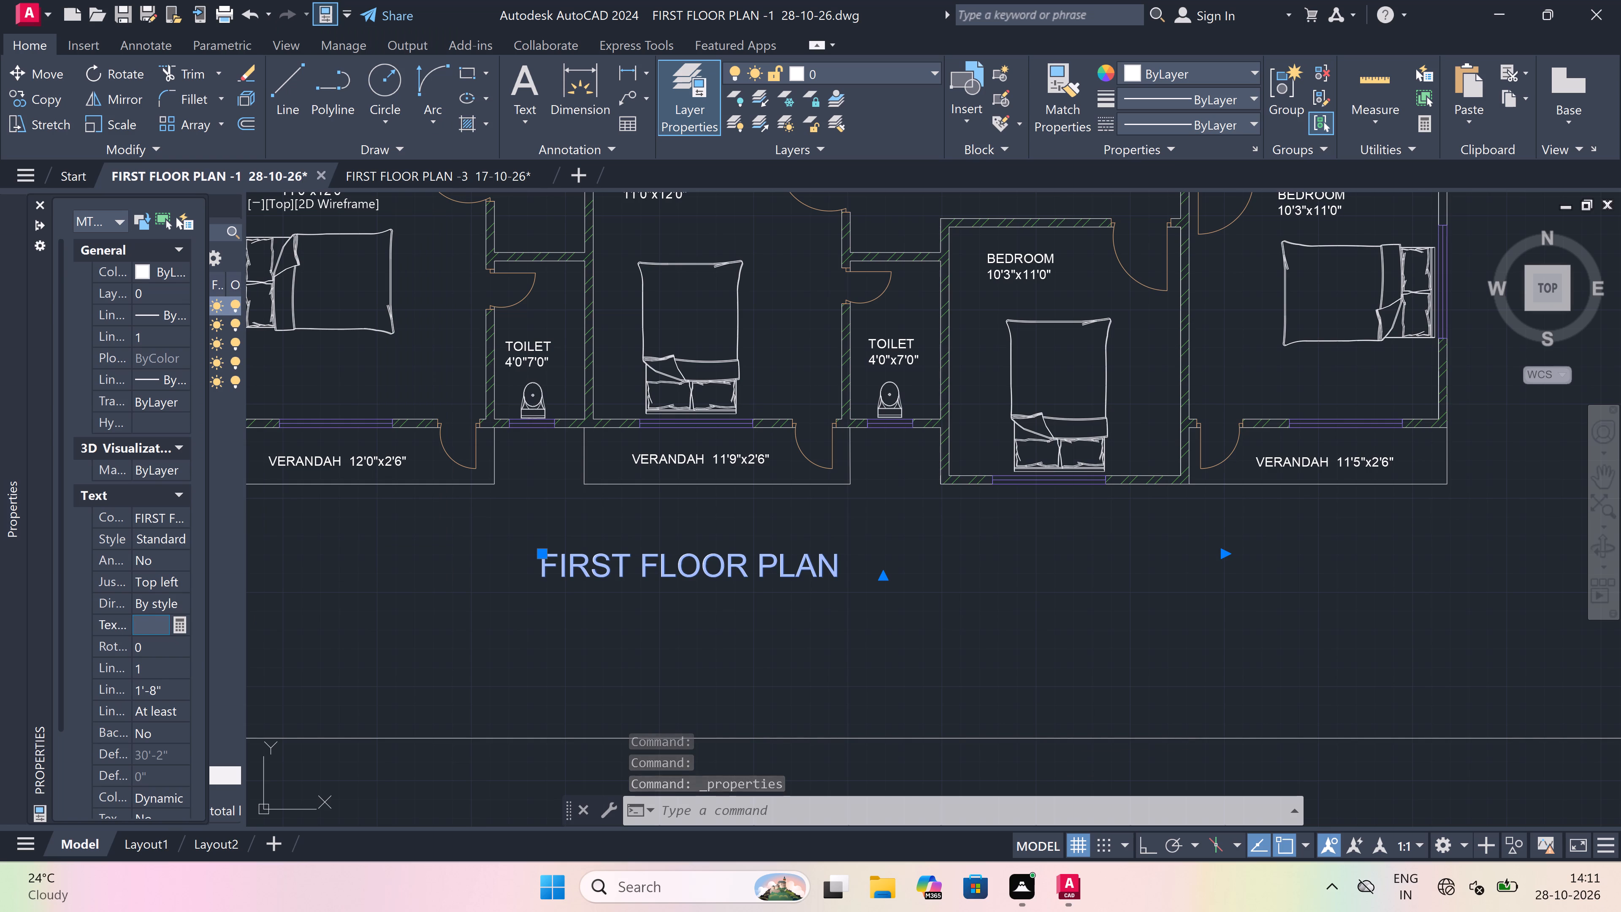
pyautogui.press('1')
pyautogui.write(".5'")
pyautogui.click(604, 580)
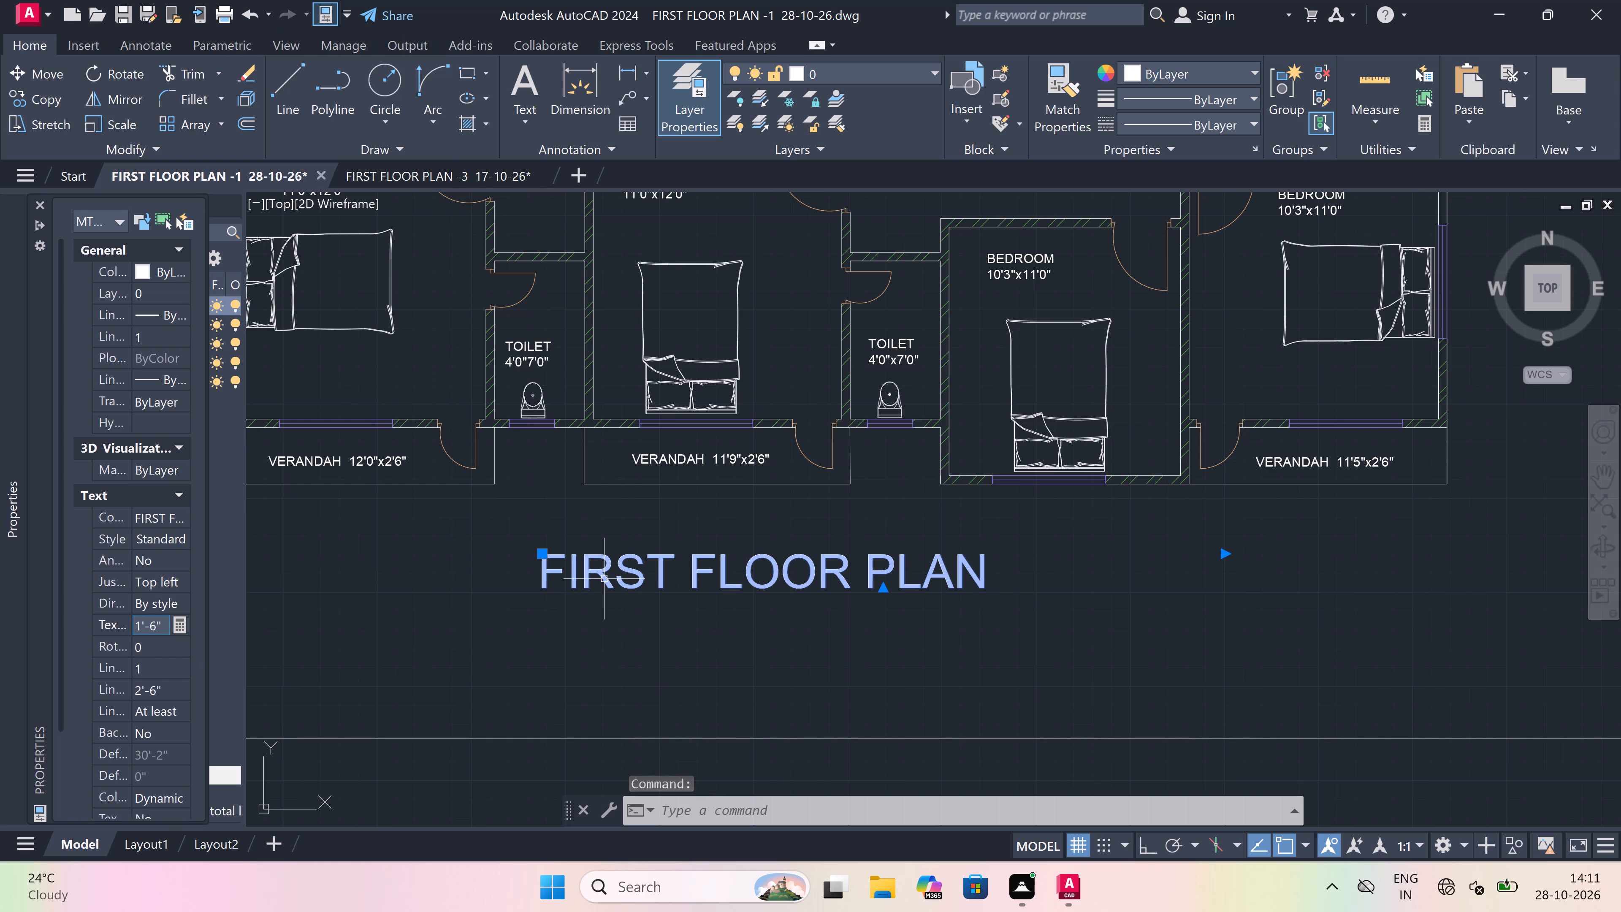
pyautogui.press('Escape')
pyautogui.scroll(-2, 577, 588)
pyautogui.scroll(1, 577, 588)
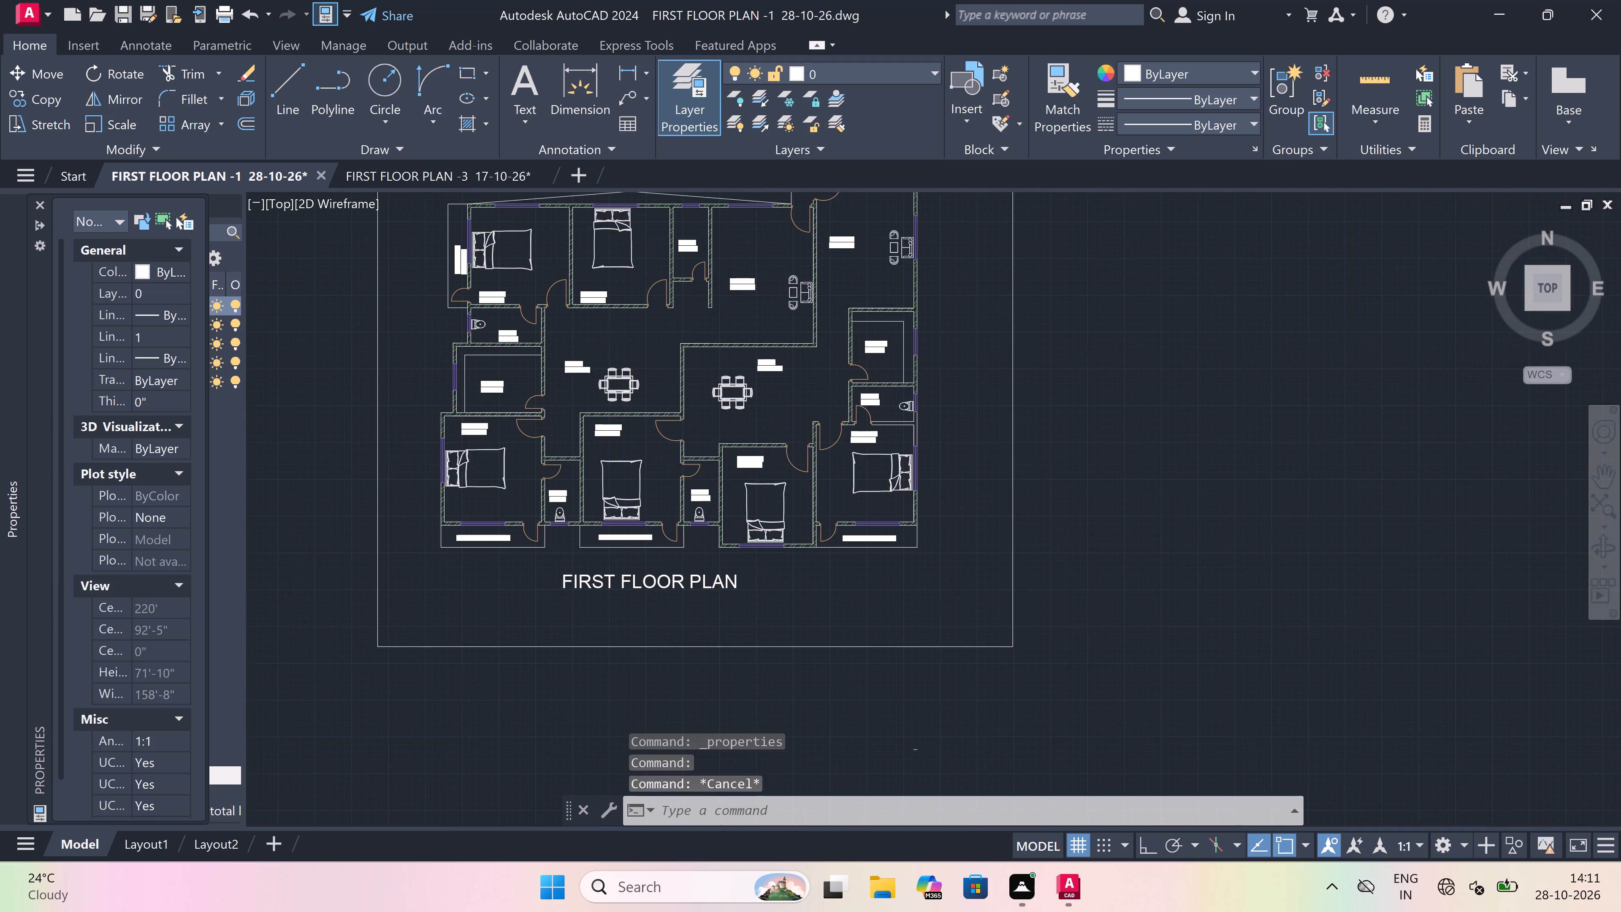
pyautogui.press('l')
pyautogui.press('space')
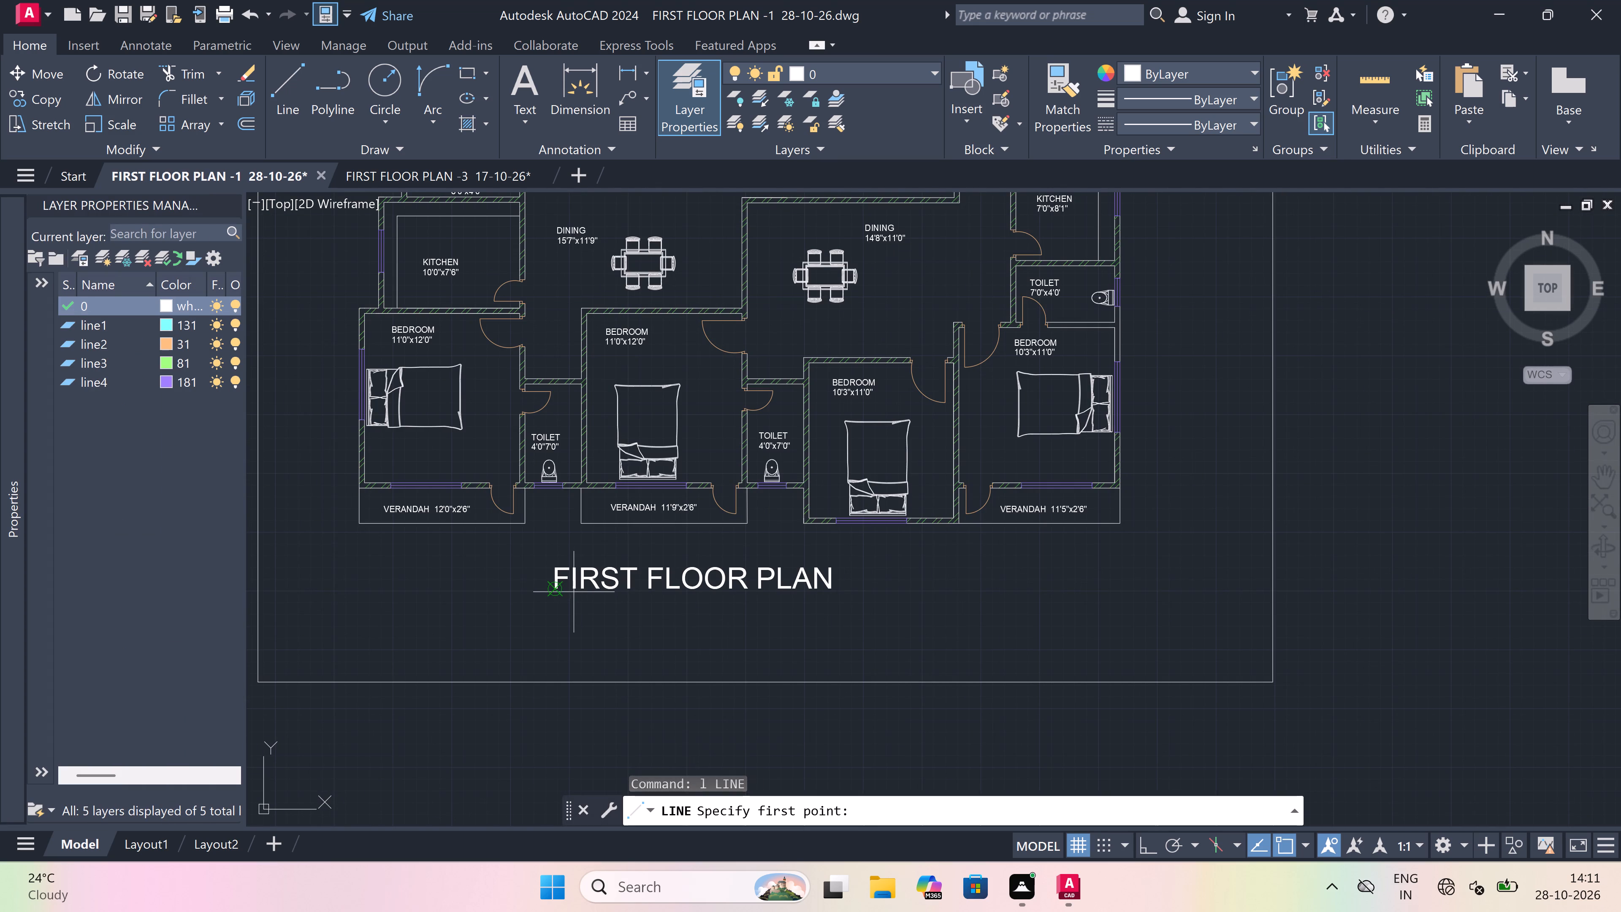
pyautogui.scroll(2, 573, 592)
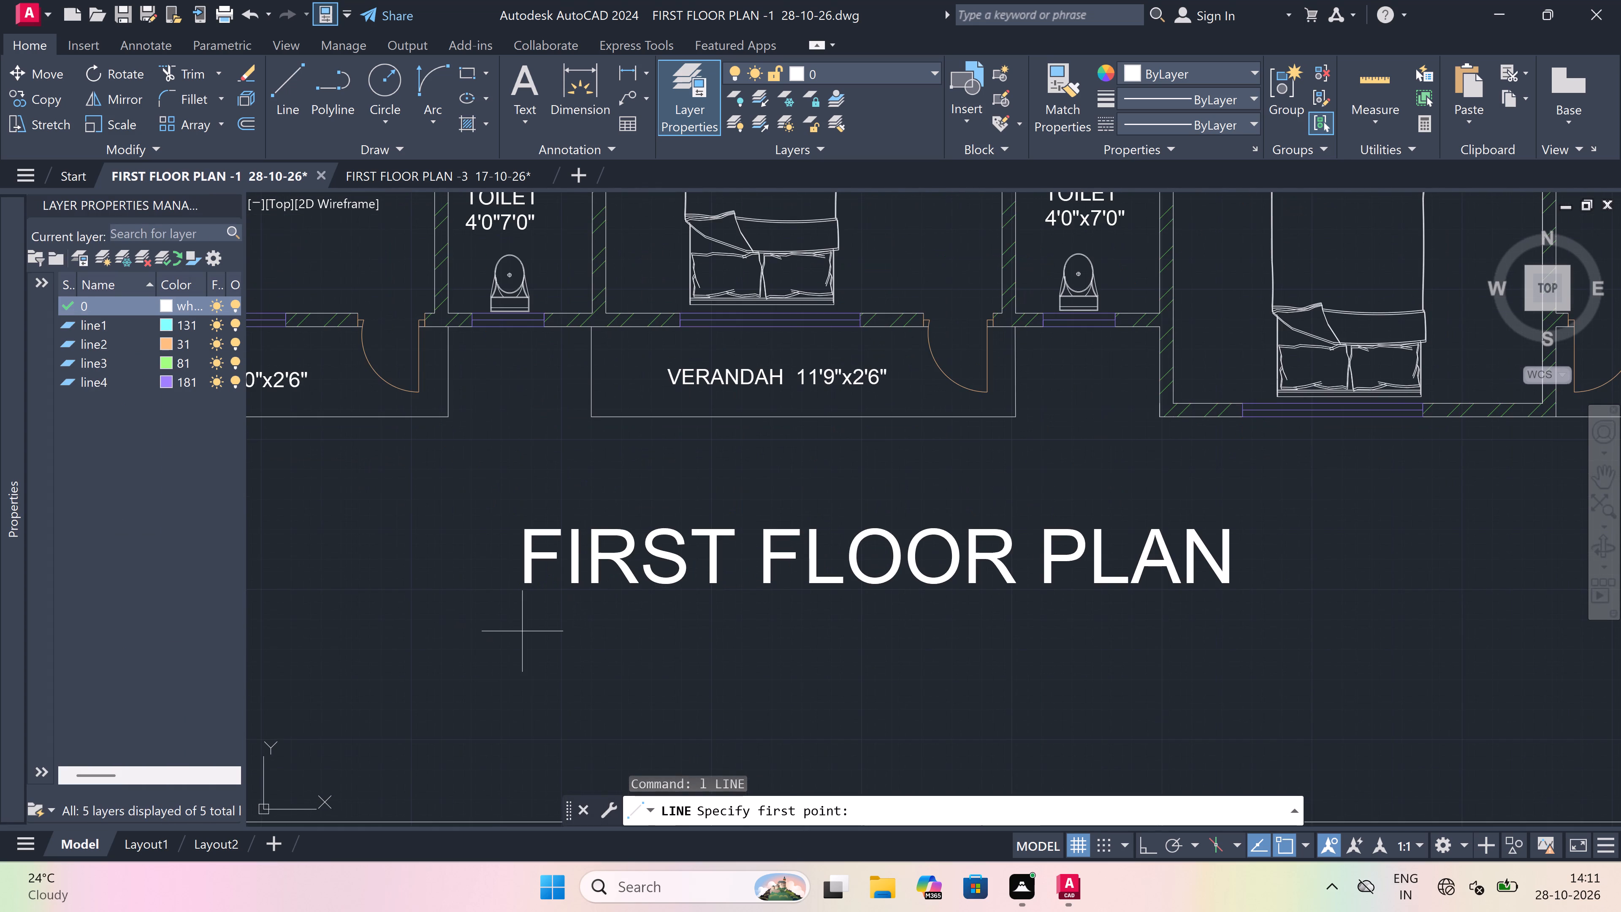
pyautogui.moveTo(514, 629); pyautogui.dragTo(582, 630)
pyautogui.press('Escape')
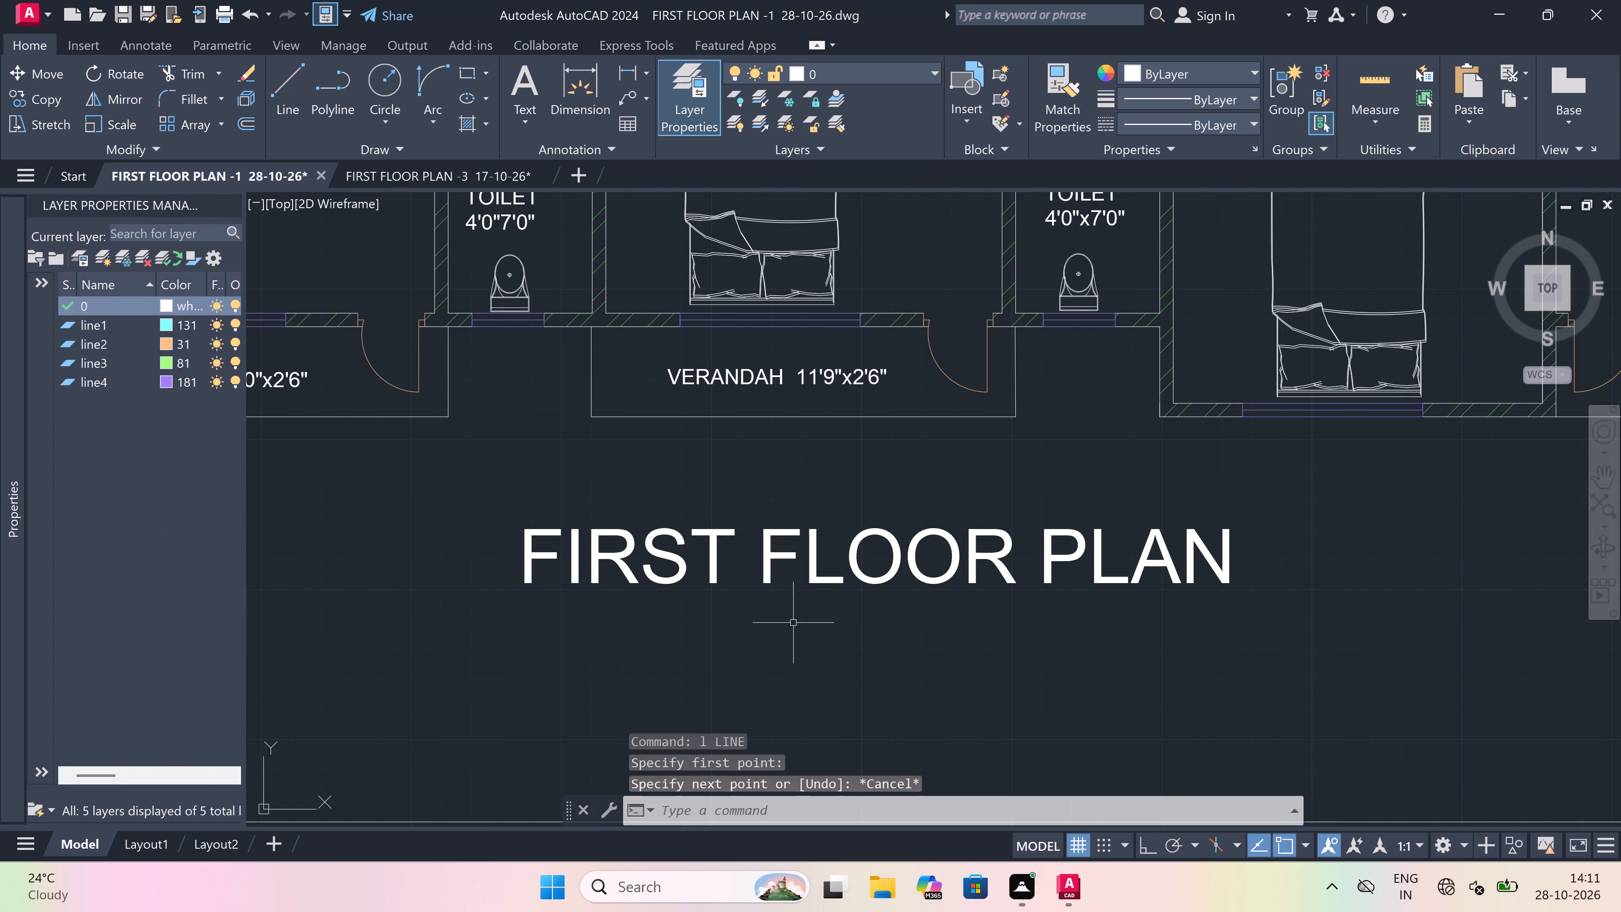
# Underline the FIRST FLOOR PLAN title with a horizontal line about 21 ft long, using Ortho mode.
pyautogui.press('space')
pyautogui.moveTo(487, 617); pyautogui.dragTo(509, 613)
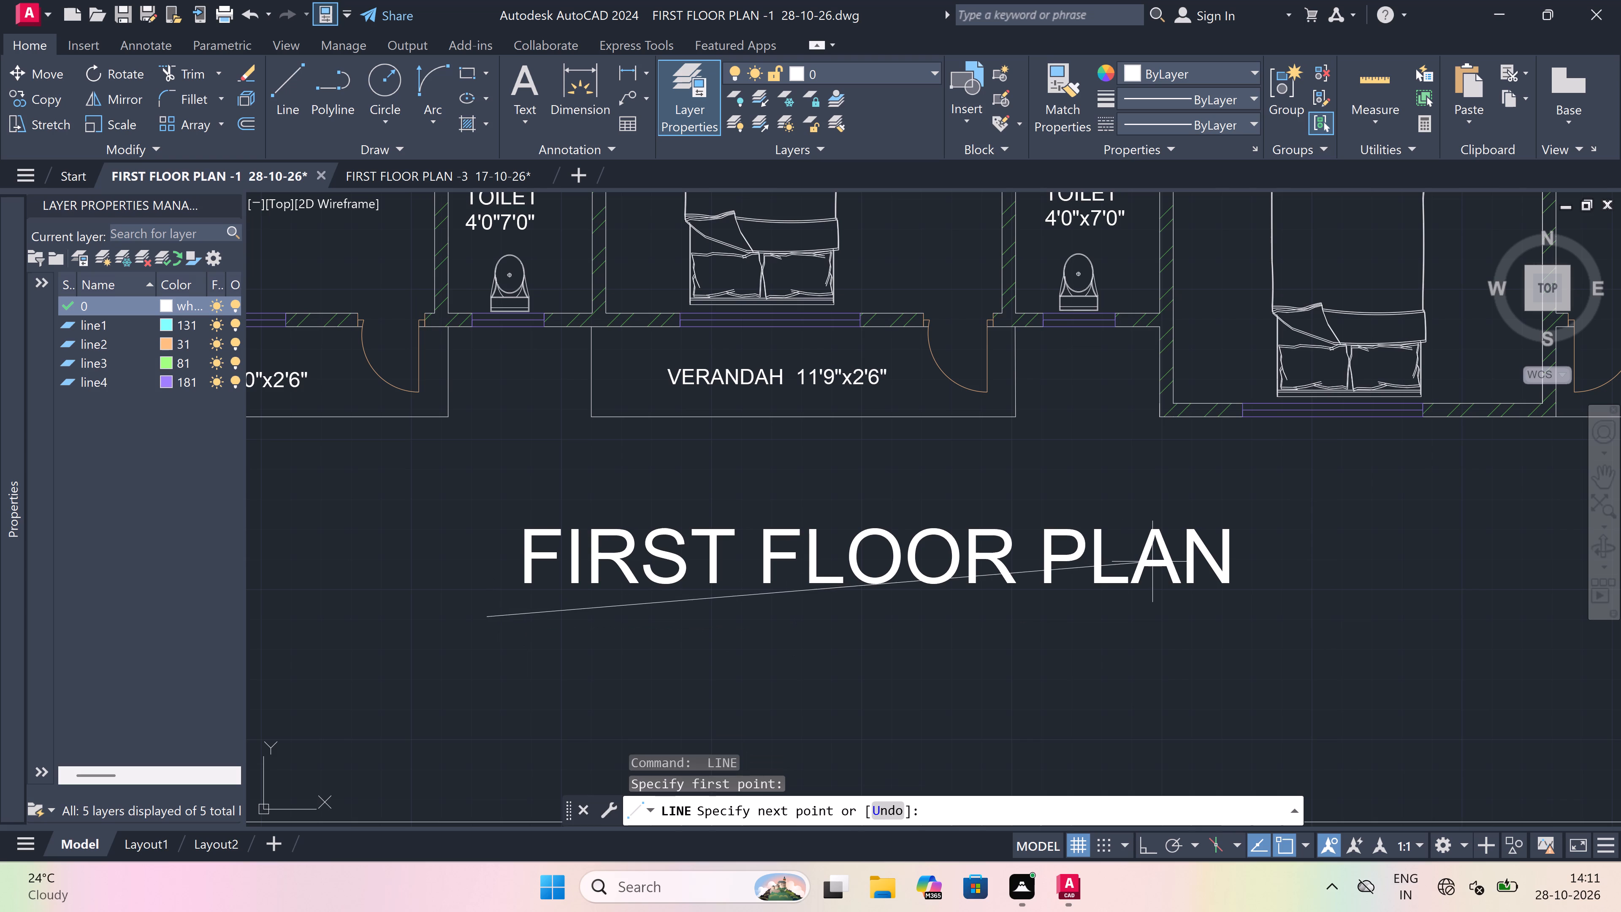
pyautogui.press('F9')
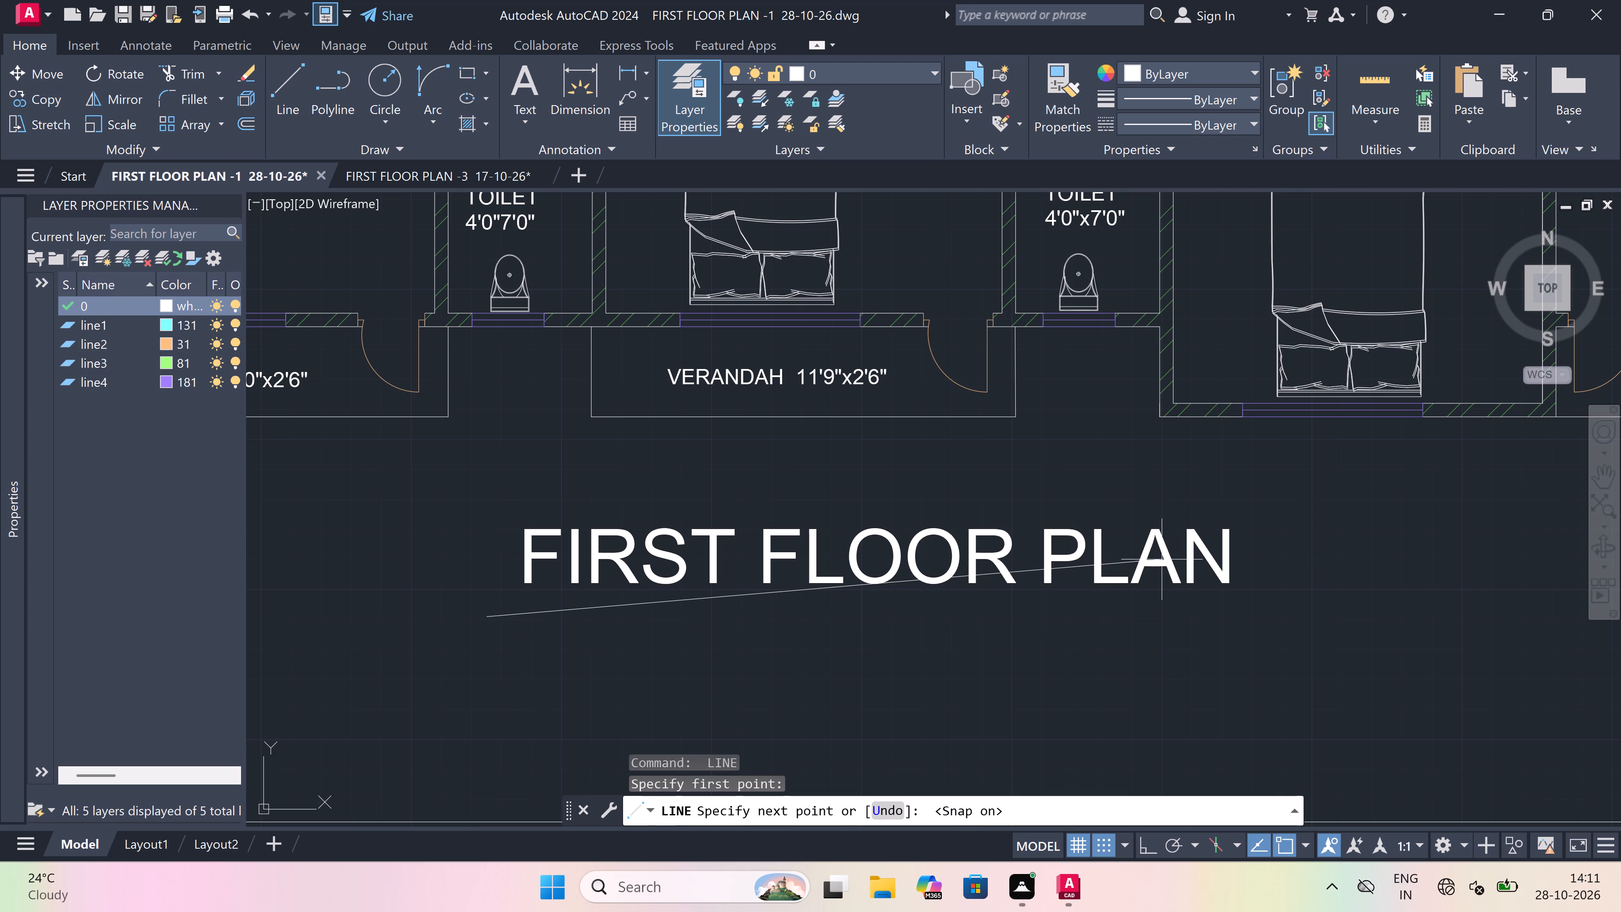
pyautogui.press('F9')
pyautogui.press('F8')
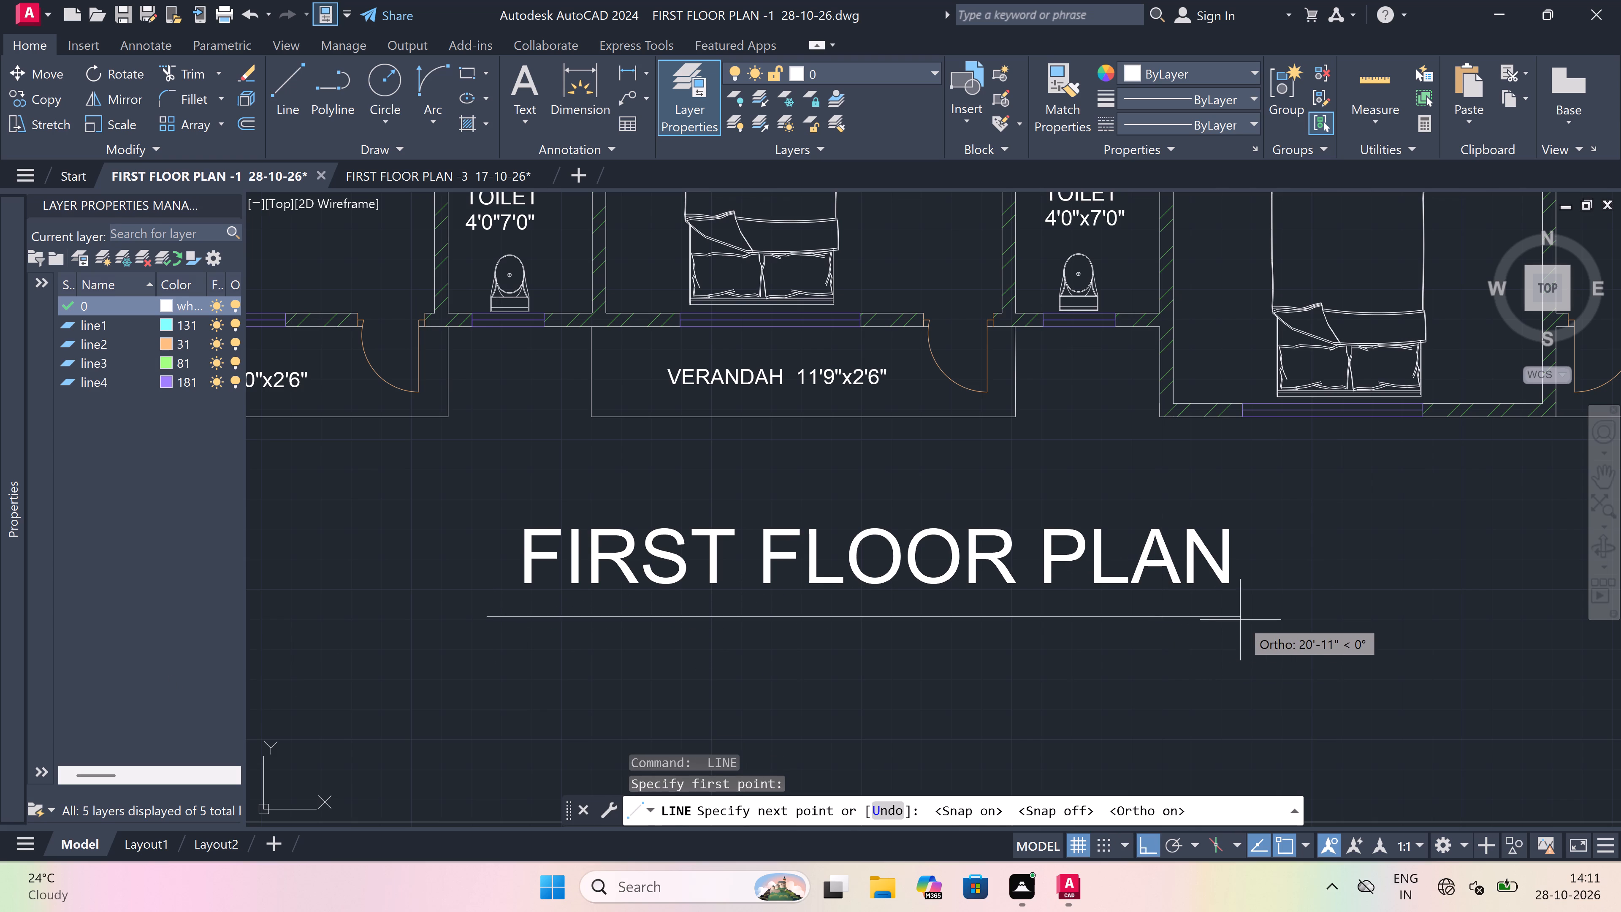
pyautogui.click(1258, 616)
pyautogui.press('Escape')
# Examine the bordered plan as a whole, the upper unit's rooms and the 10'0"x7'6" kitchen.
pyautogui.scroll(-1, 731, 622)
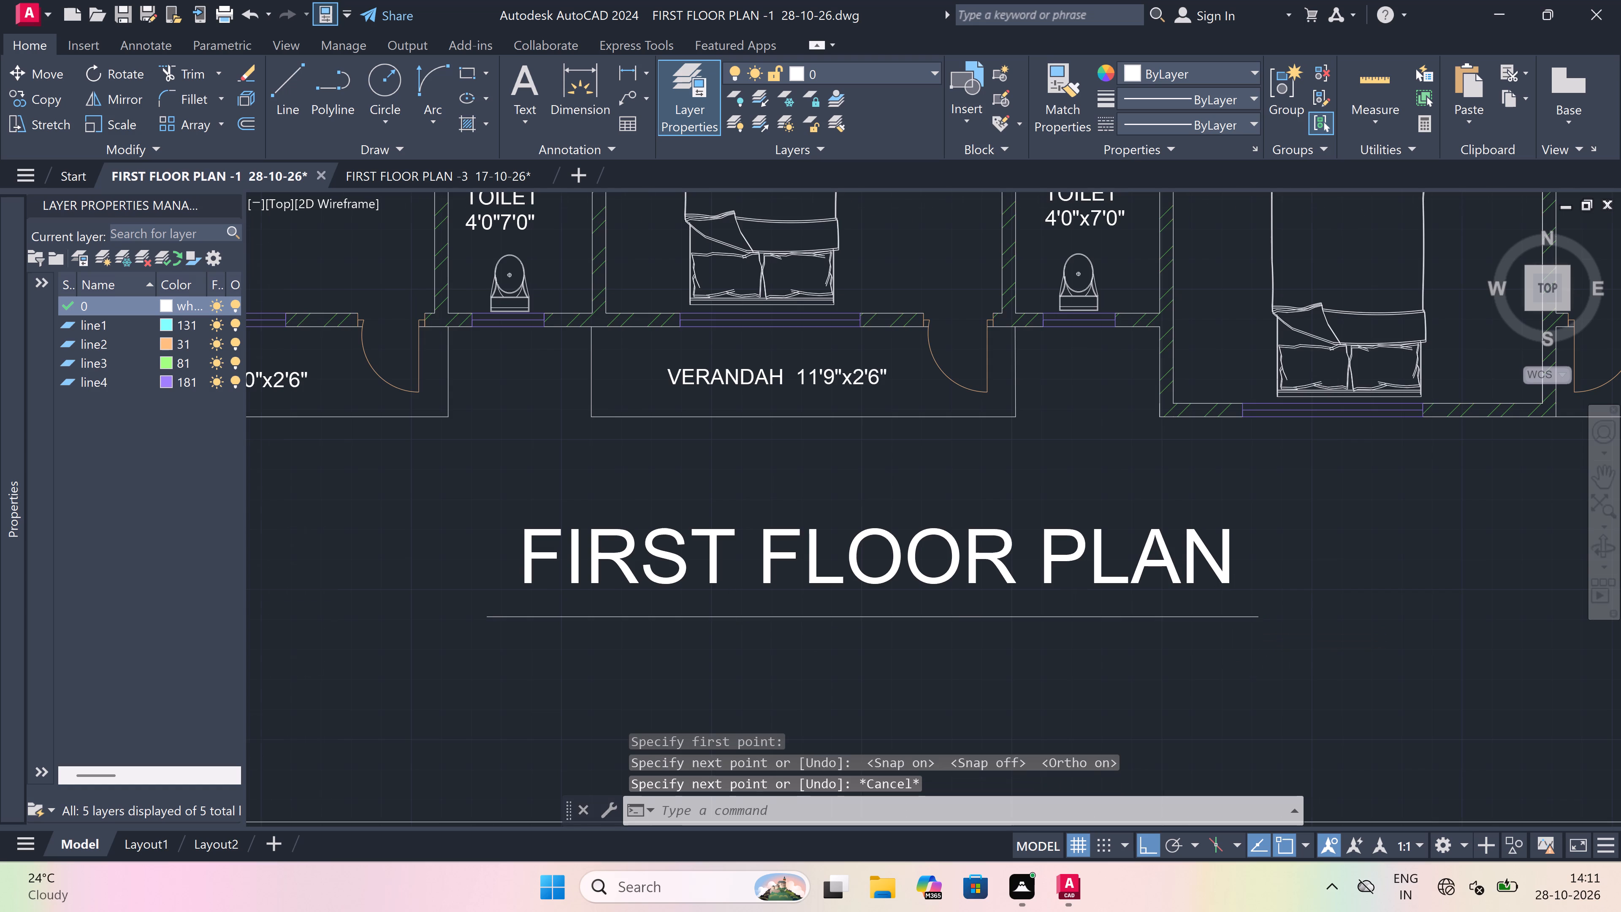
pyautogui.scroll(-4, 731, 622)
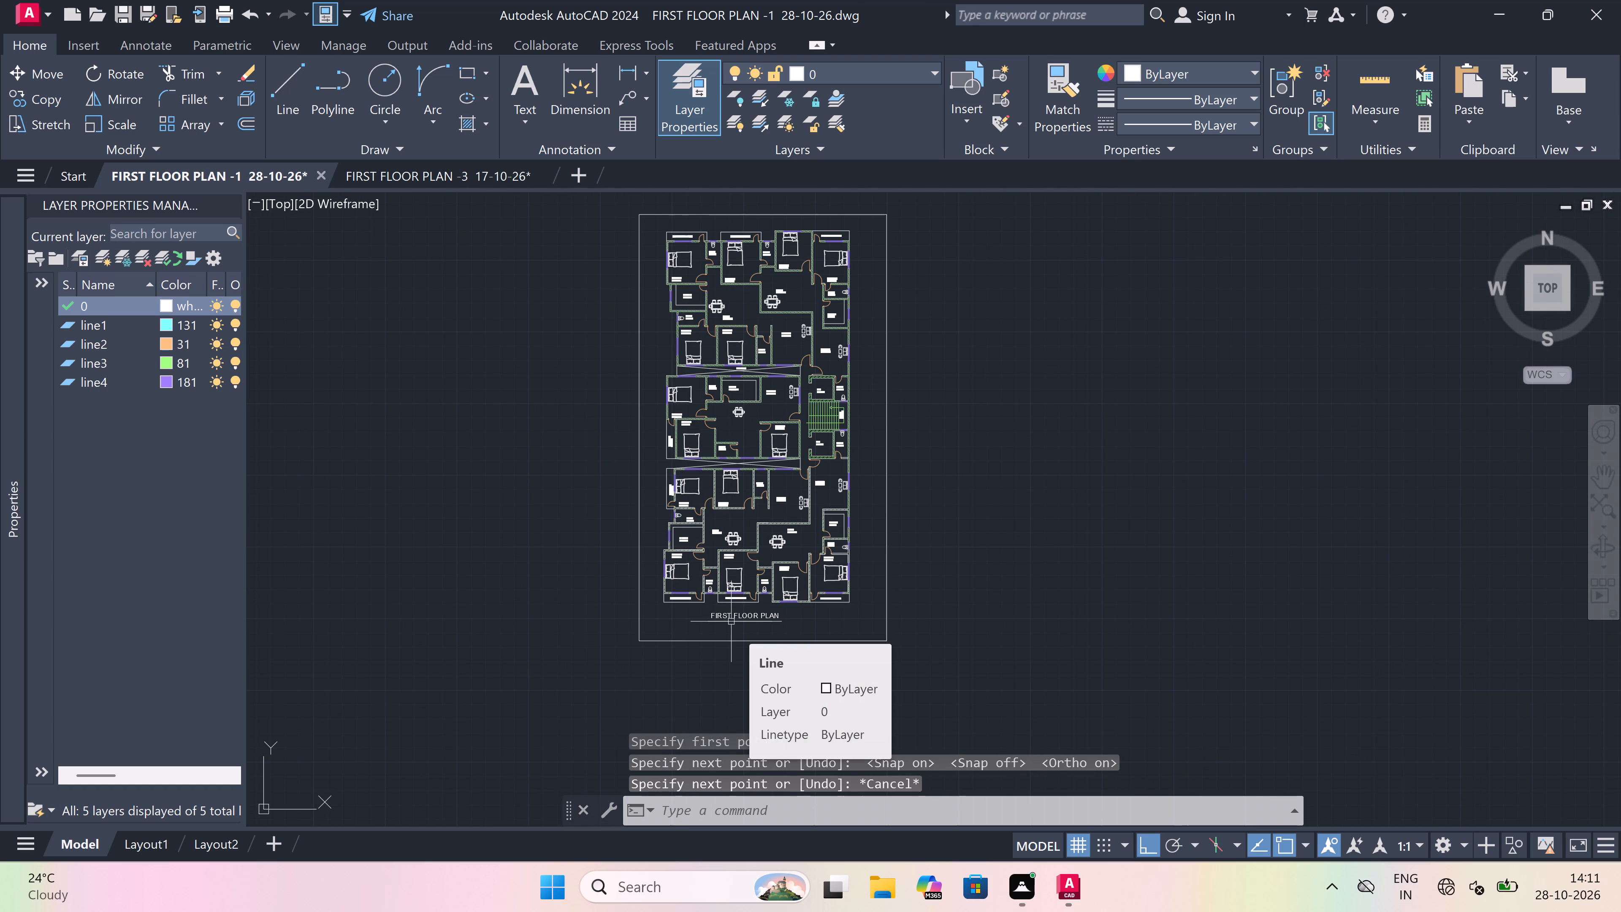
pyautogui.scroll(-1, 731, 622)
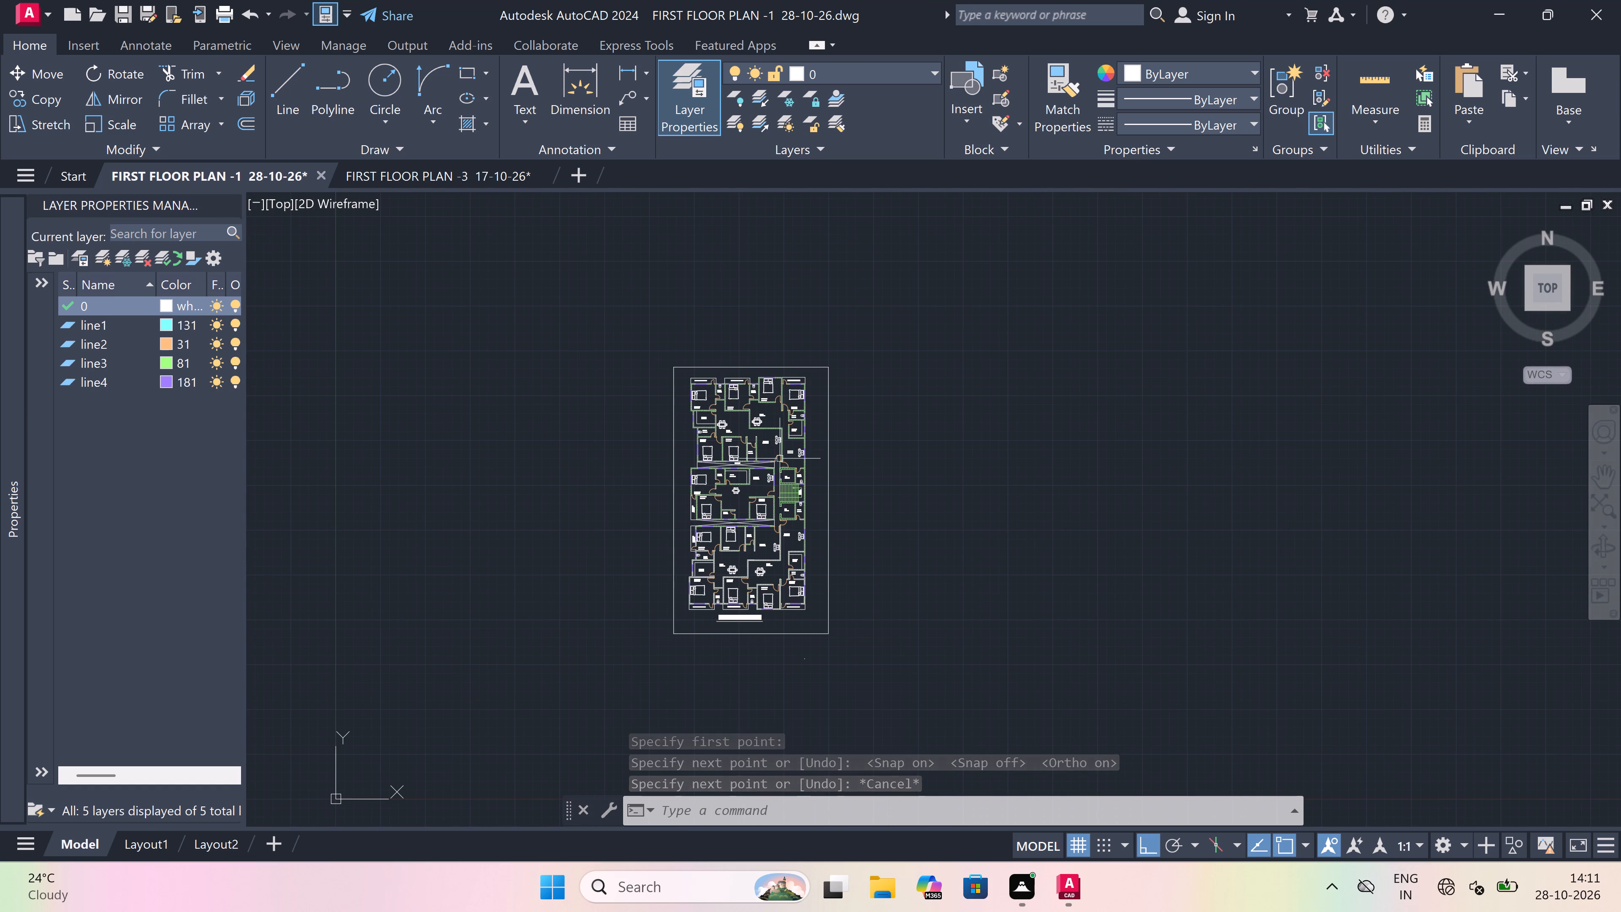
pyautogui.scroll(3, 773, 345)
pyautogui.scroll(2, 812, 479)
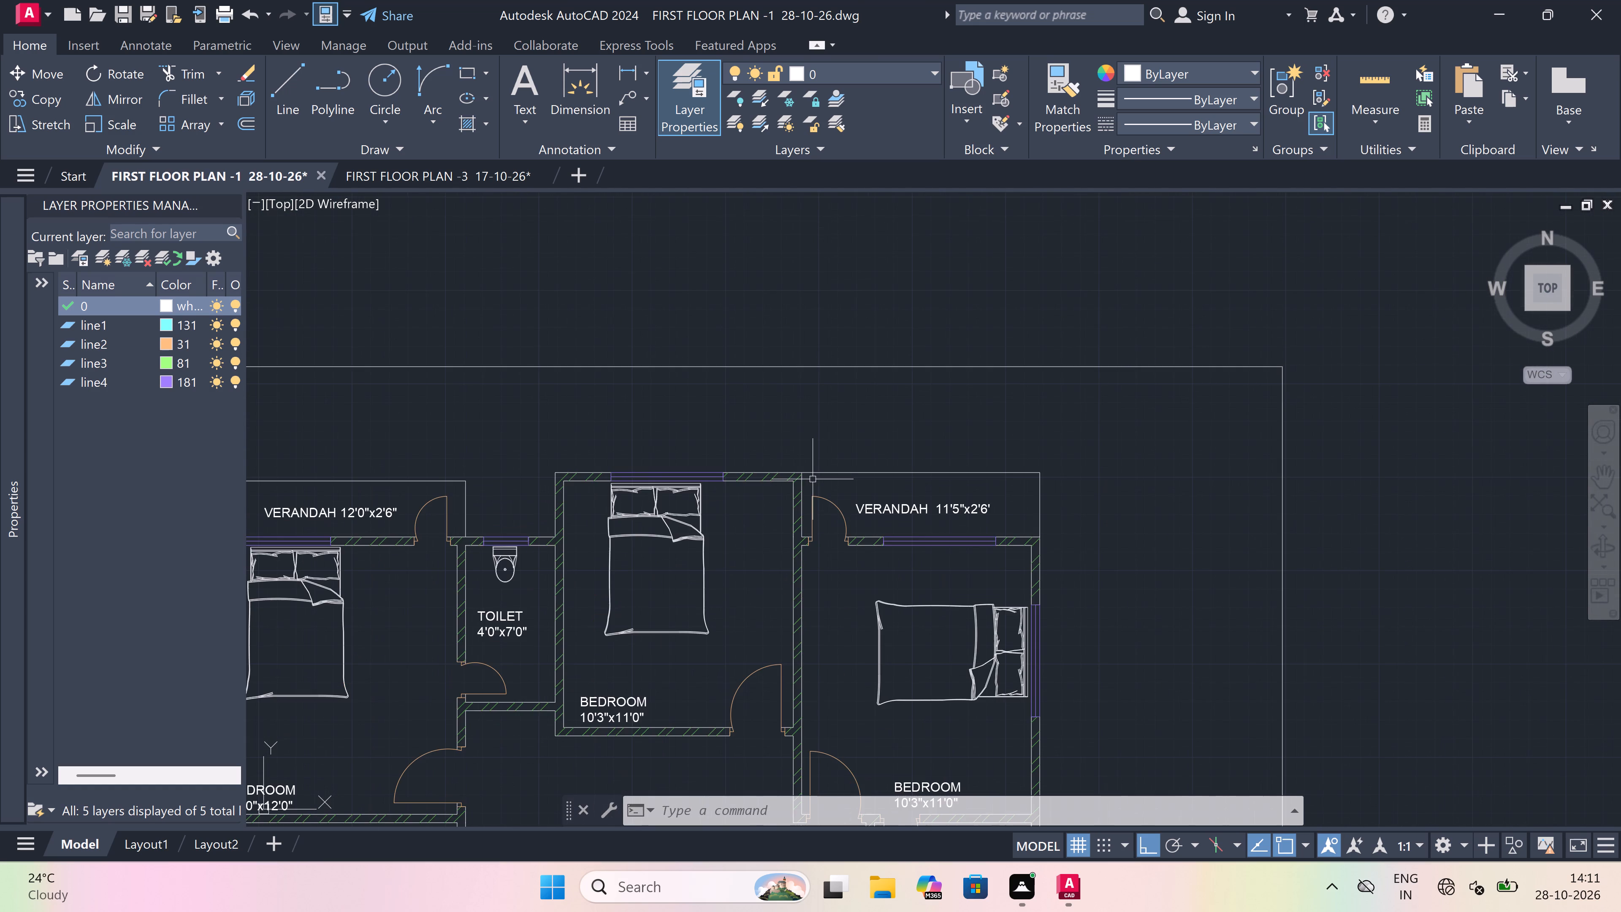
pyautogui.scroll(-2, 813, 479)
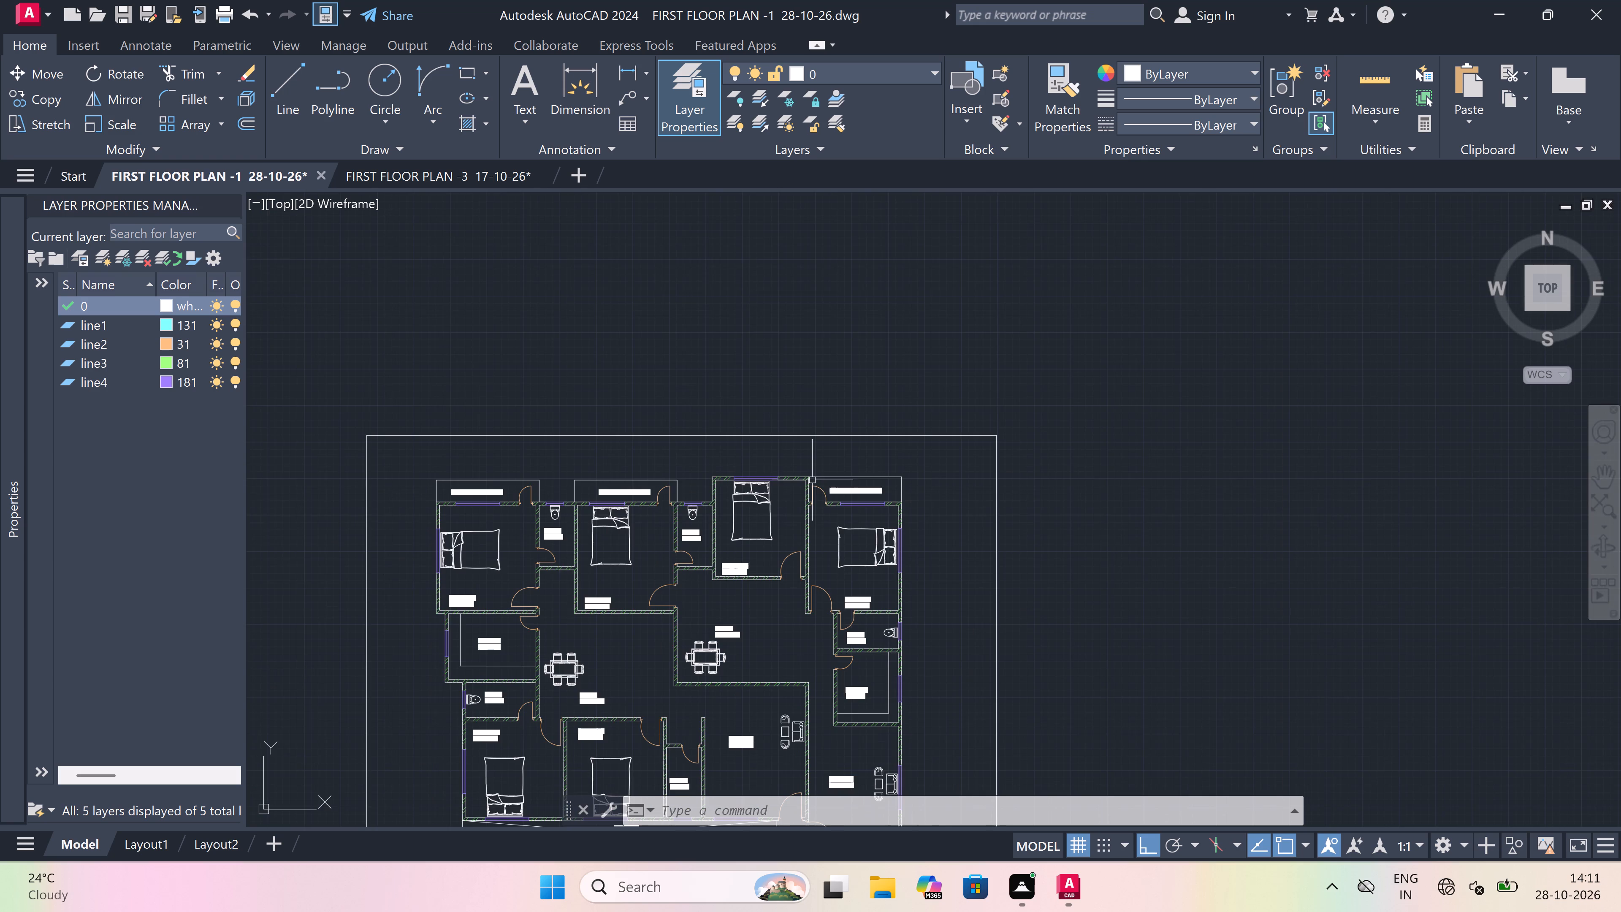
pyautogui.scroll(-2, 812, 480)
pyautogui.scroll(3, 729, 562)
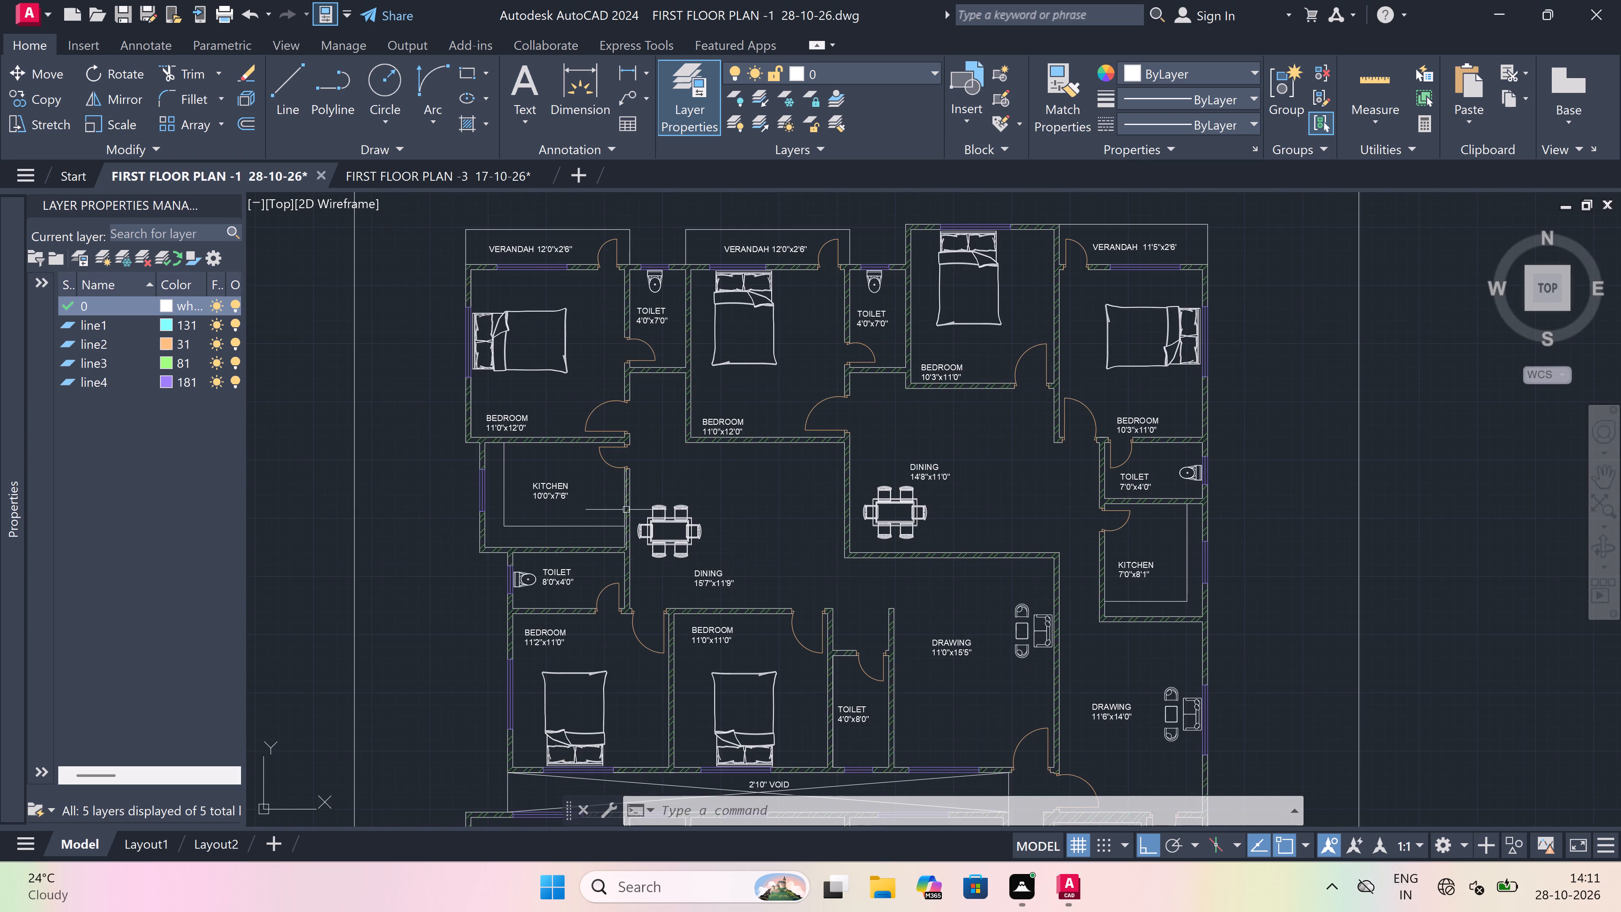
pyautogui.scroll(3, 467, 500)
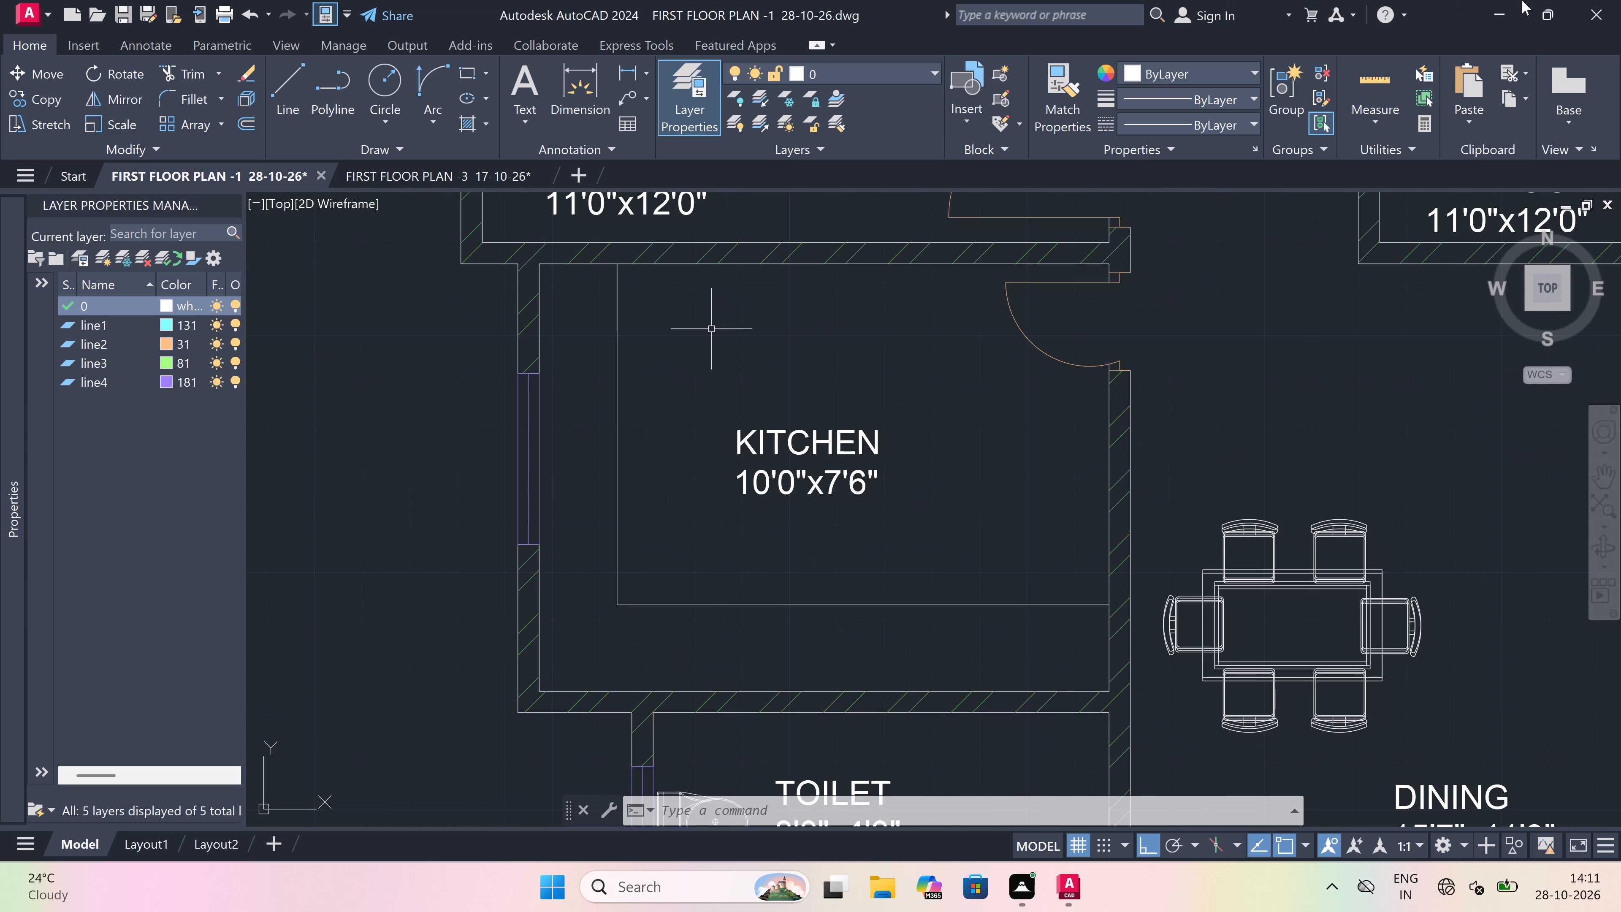
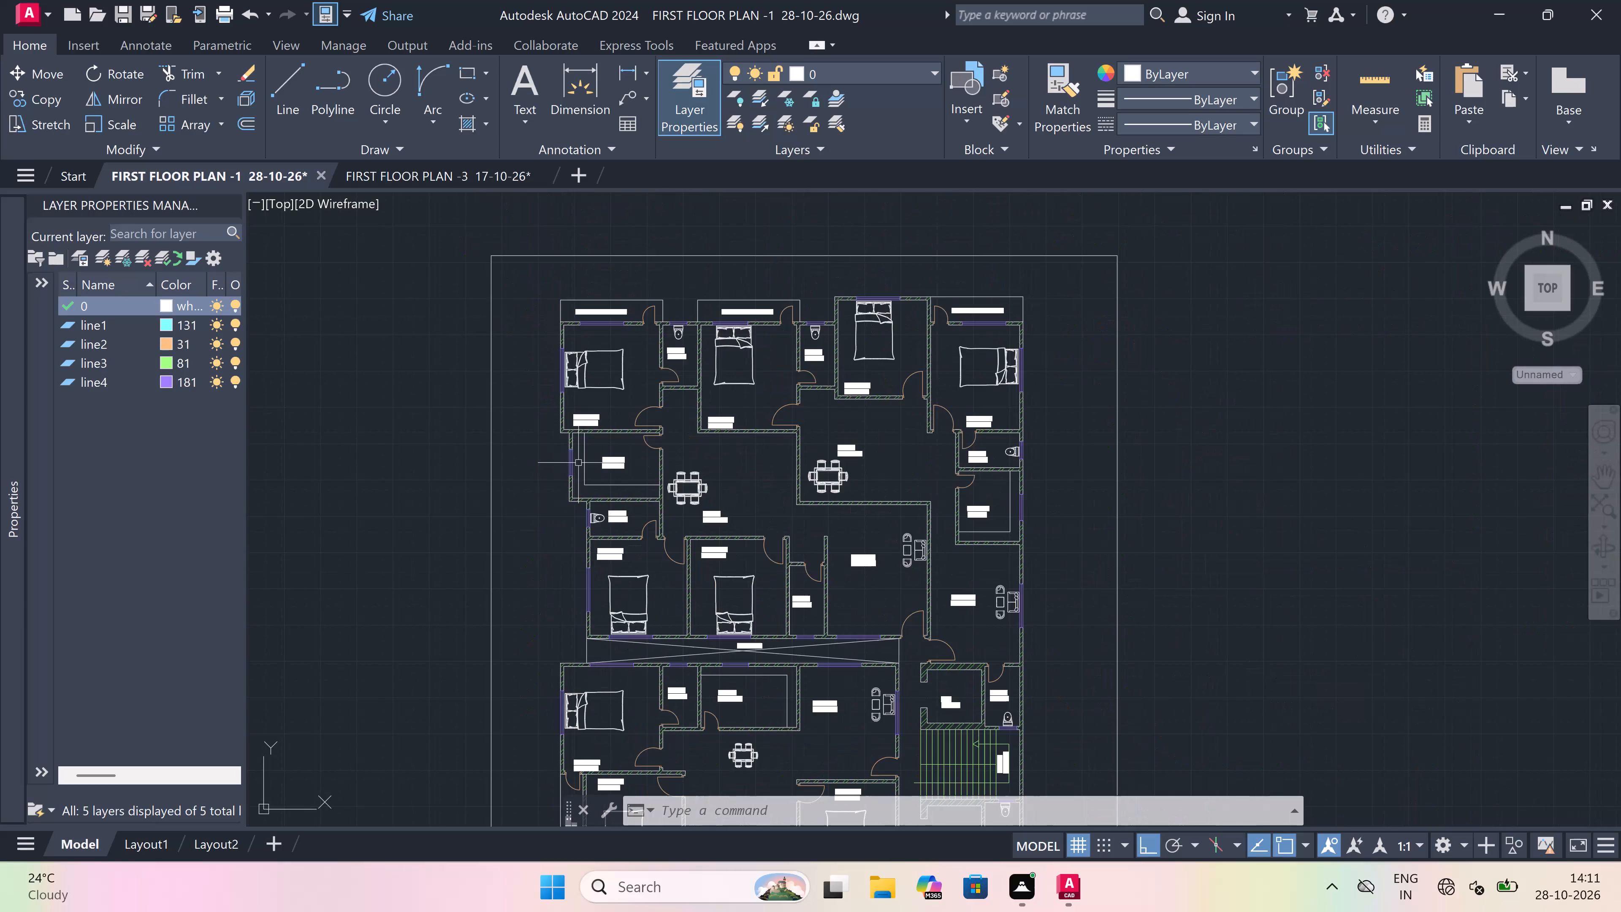
# Add the multiline text UP just outside the open end of the 12'0"x8'0" stairs, near the arrow line's free end.
pyautogui.scroll(-1, 578, 463)
pyautogui.scroll(-2, 615, 527)
pyautogui.scroll(2, 636, 566)
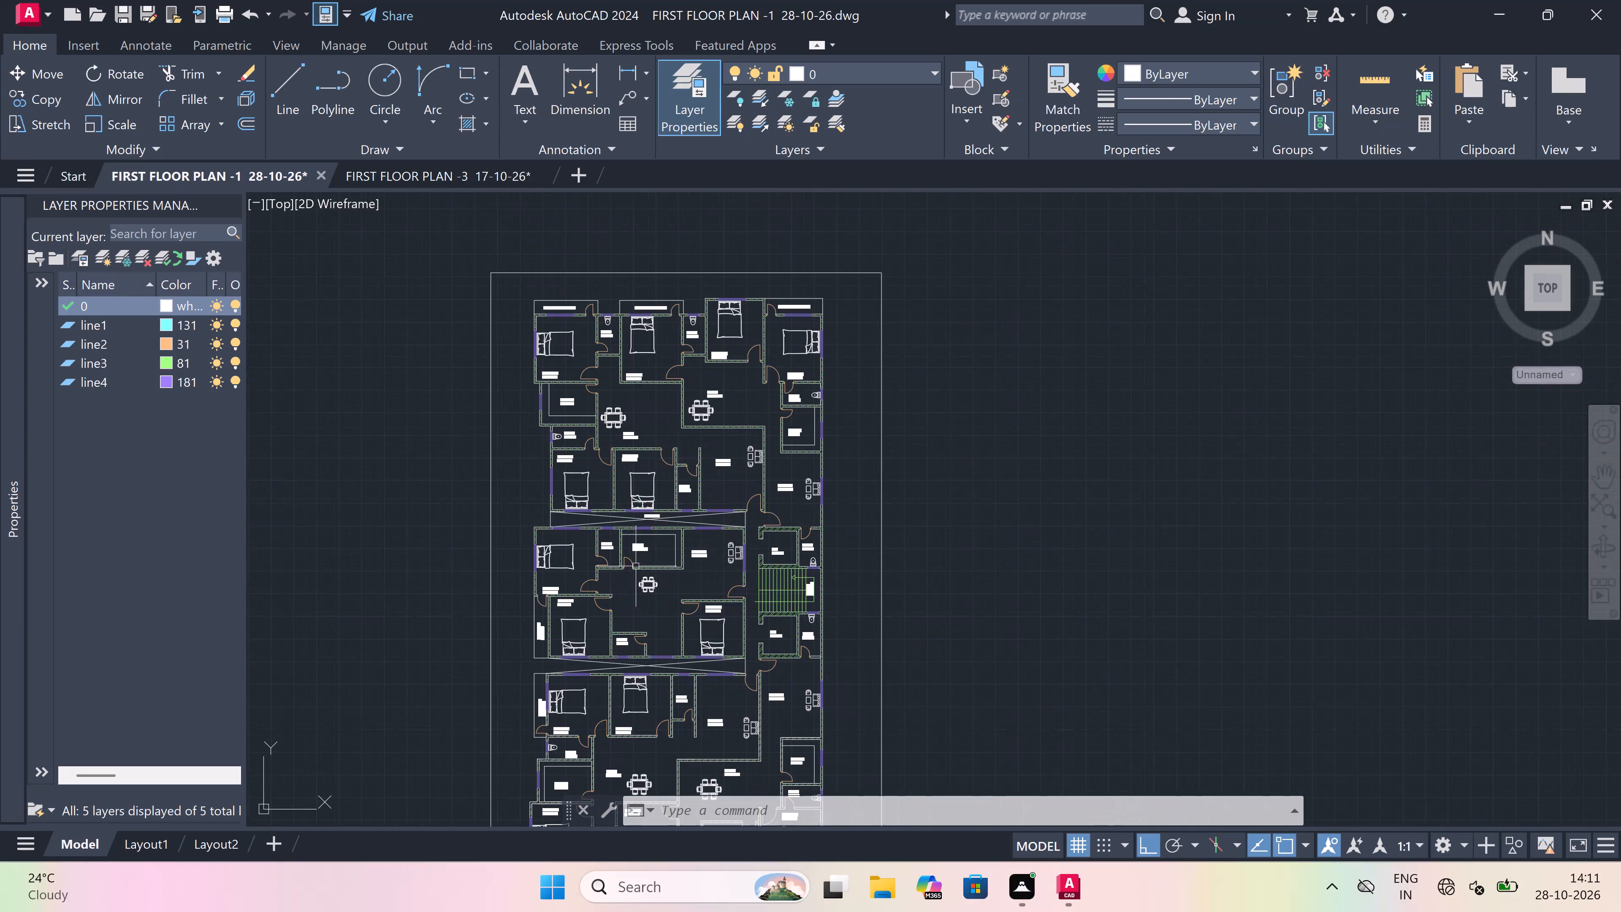
pyautogui.scroll(-3, 652, 581)
pyautogui.scroll(5, 680, 586)
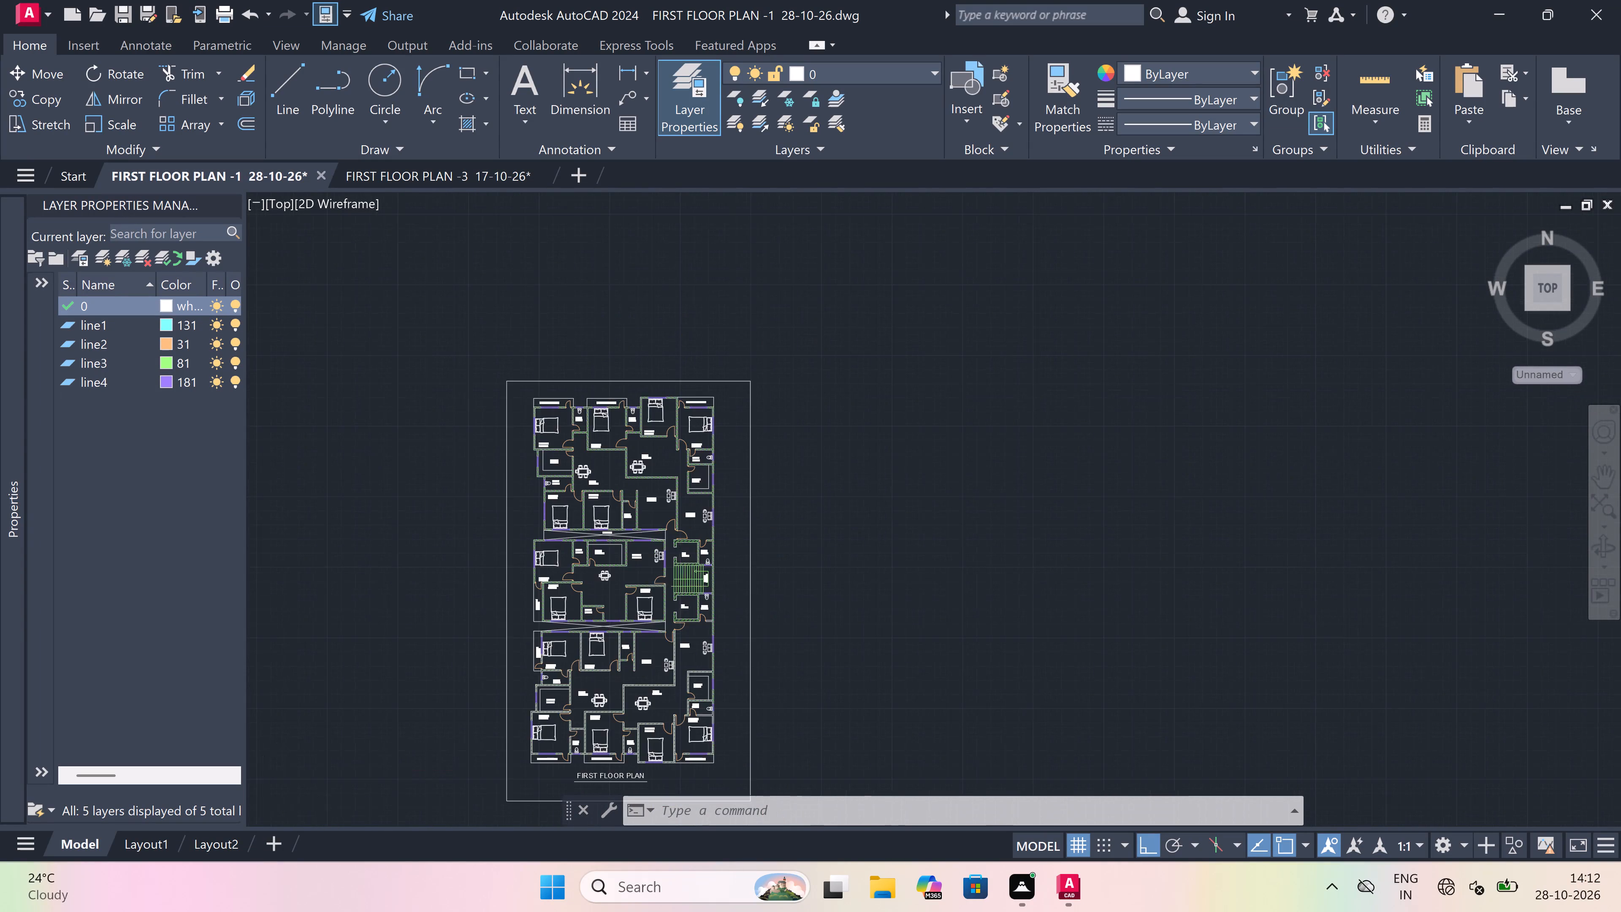
pyautogui.scroll(1, 680, 586)
pyautogui.scroll(1, 714, 562)
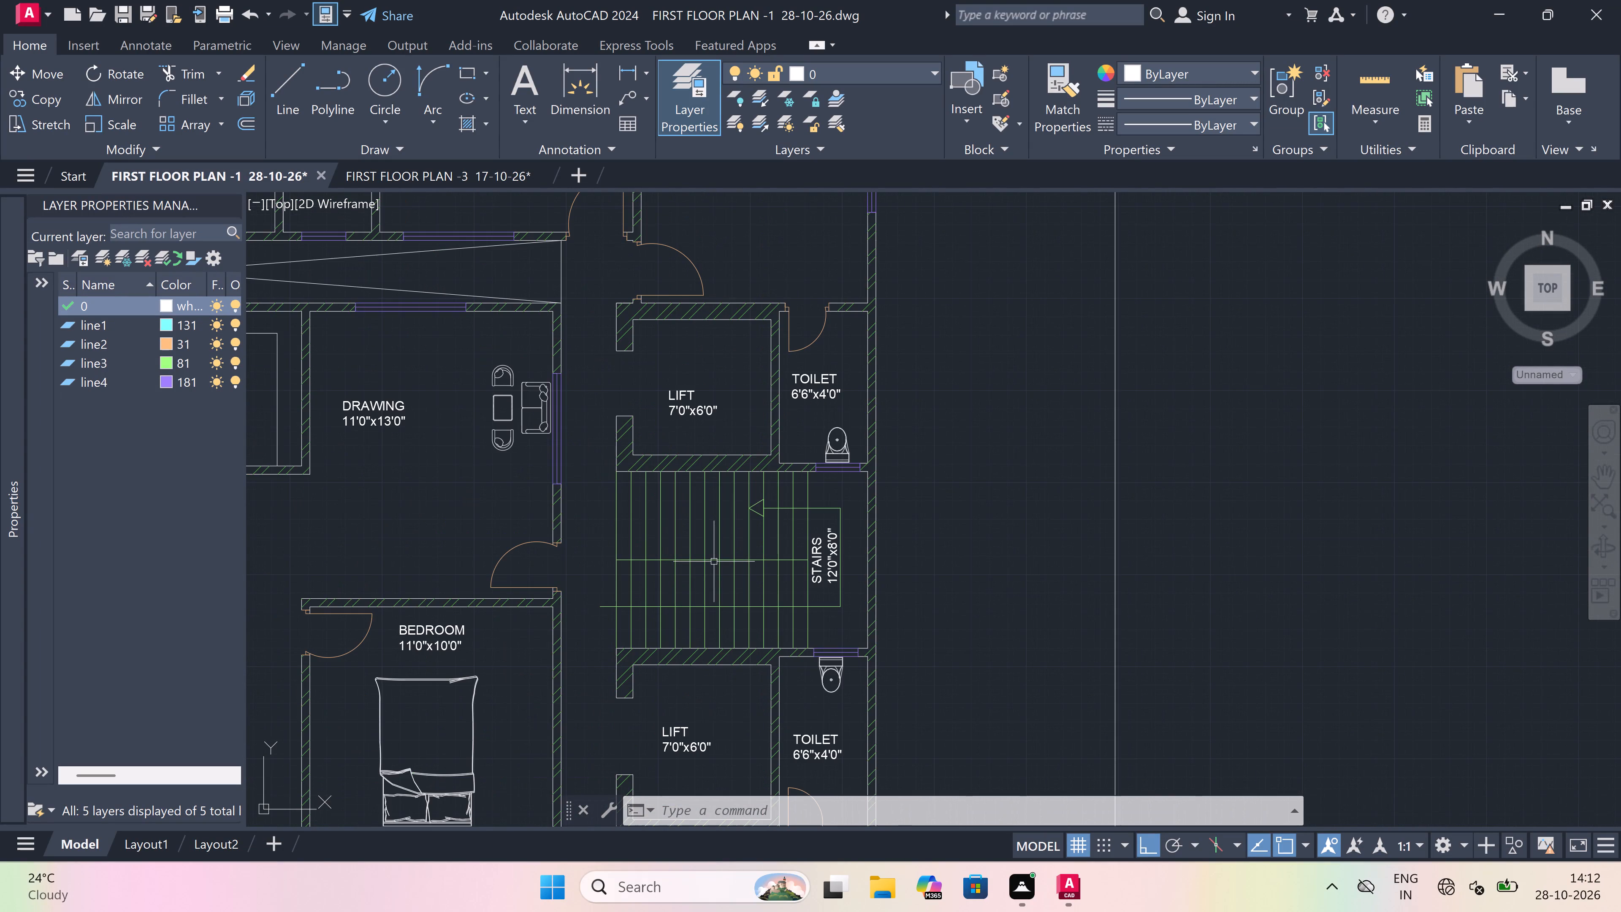
pyautogui.scroll(3, 565, 626)
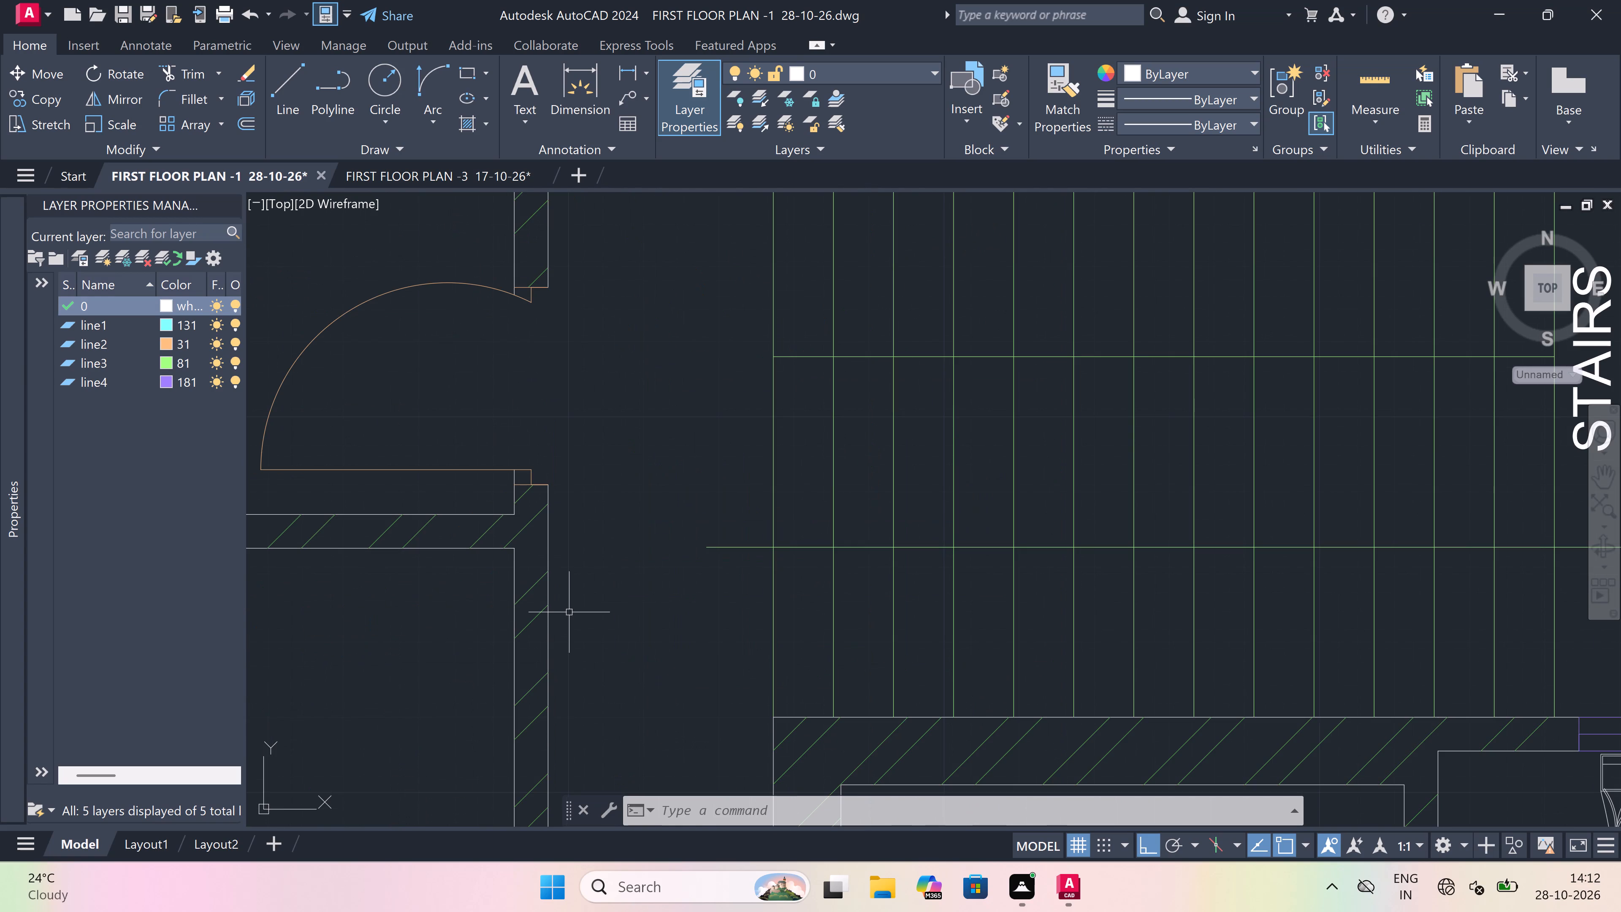
pyautogui.press('m')
pyautogui.press('t')
pyautogui.press('space')
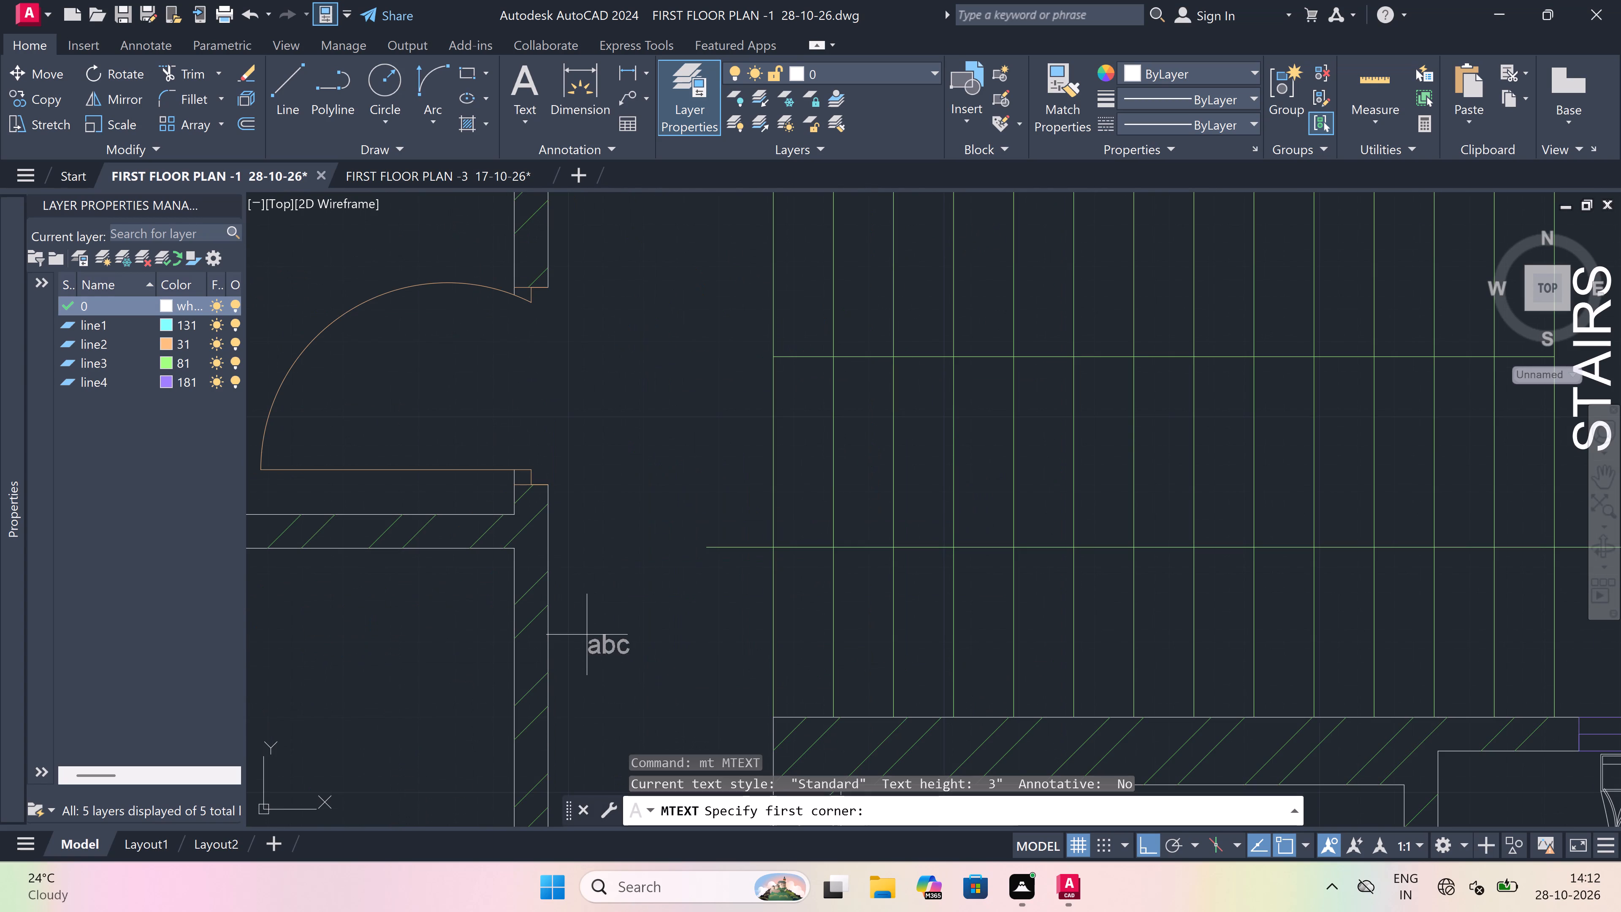
pyautogui.scroll(1, 635, 614)
pyautogui.click(615, 619)
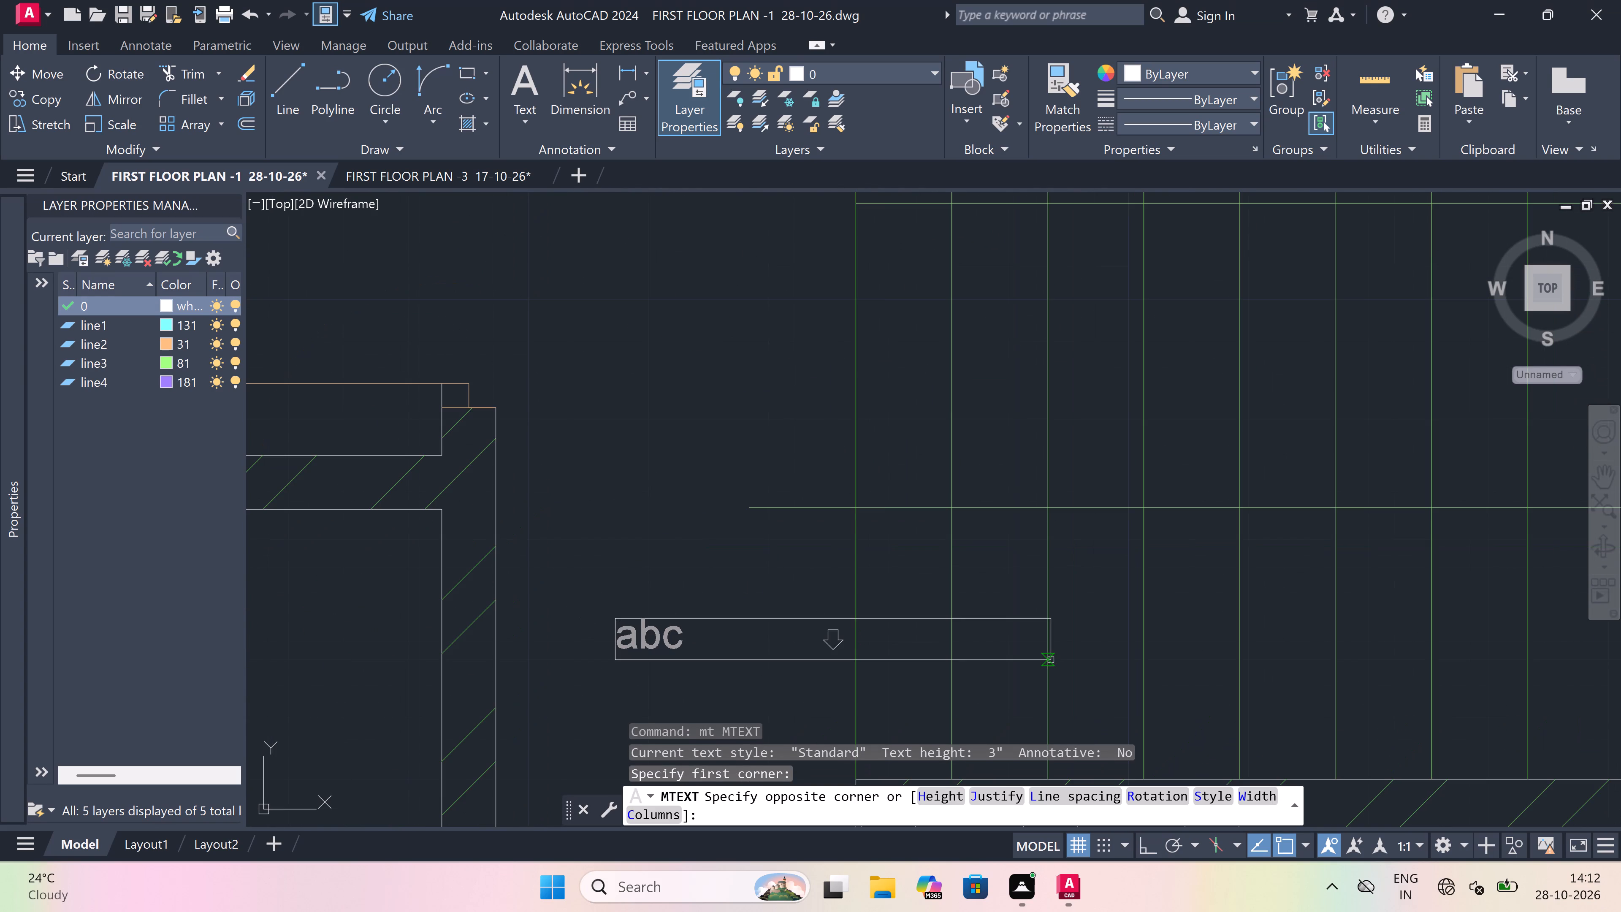
pyautogui.click(1051, 660)
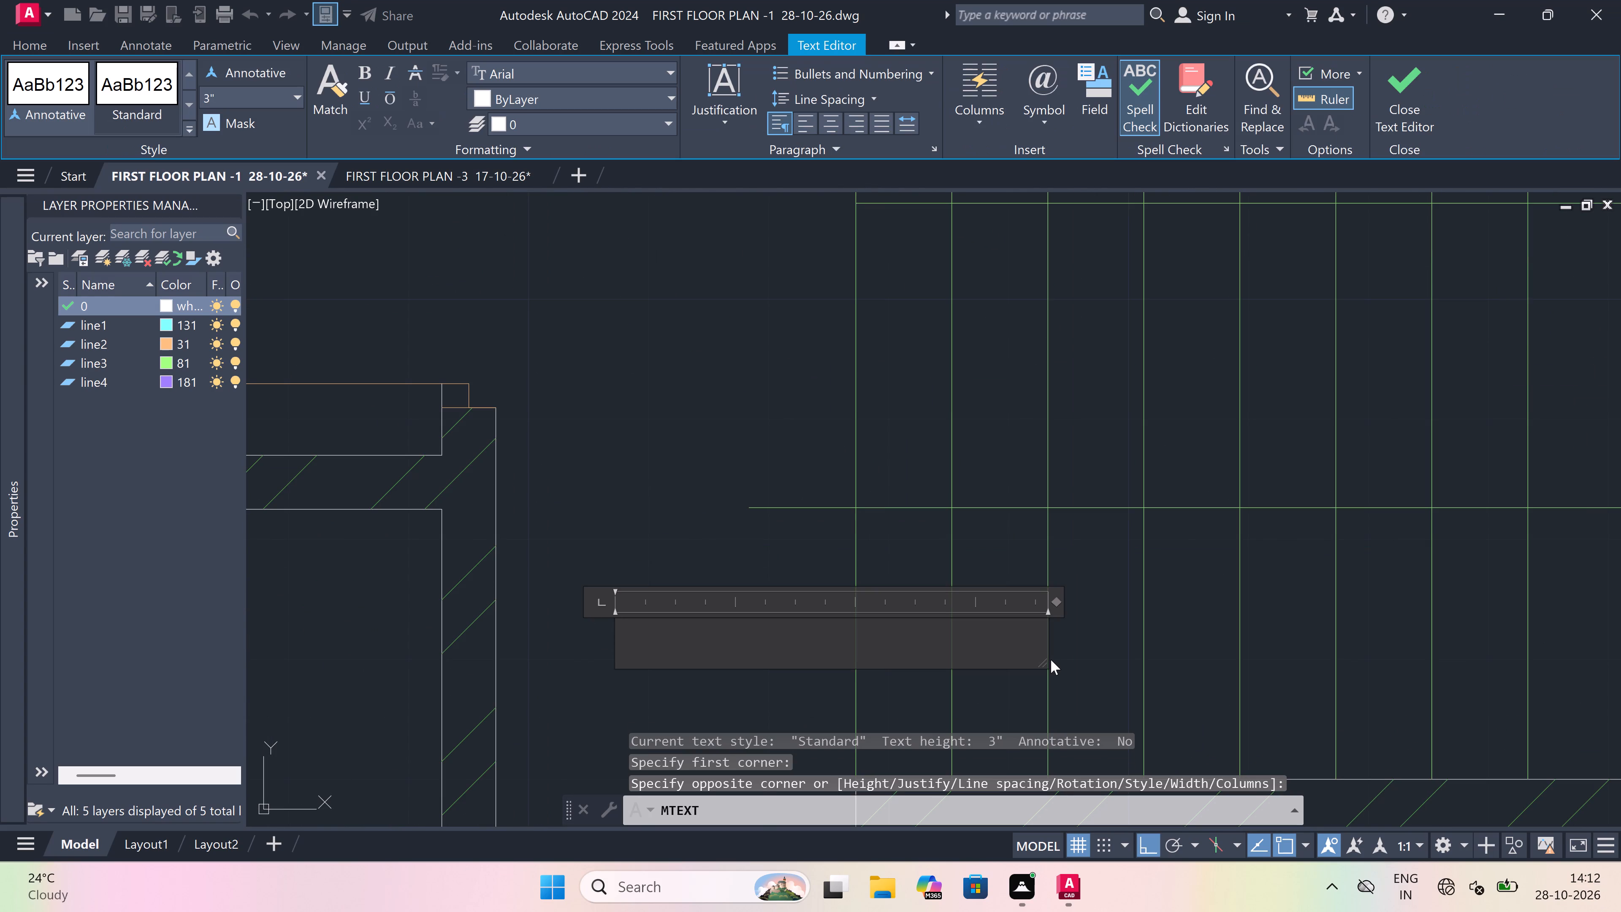
pyautogui.write('UP')
pyautogui.press('space')
pyautogui.click(656, 672)
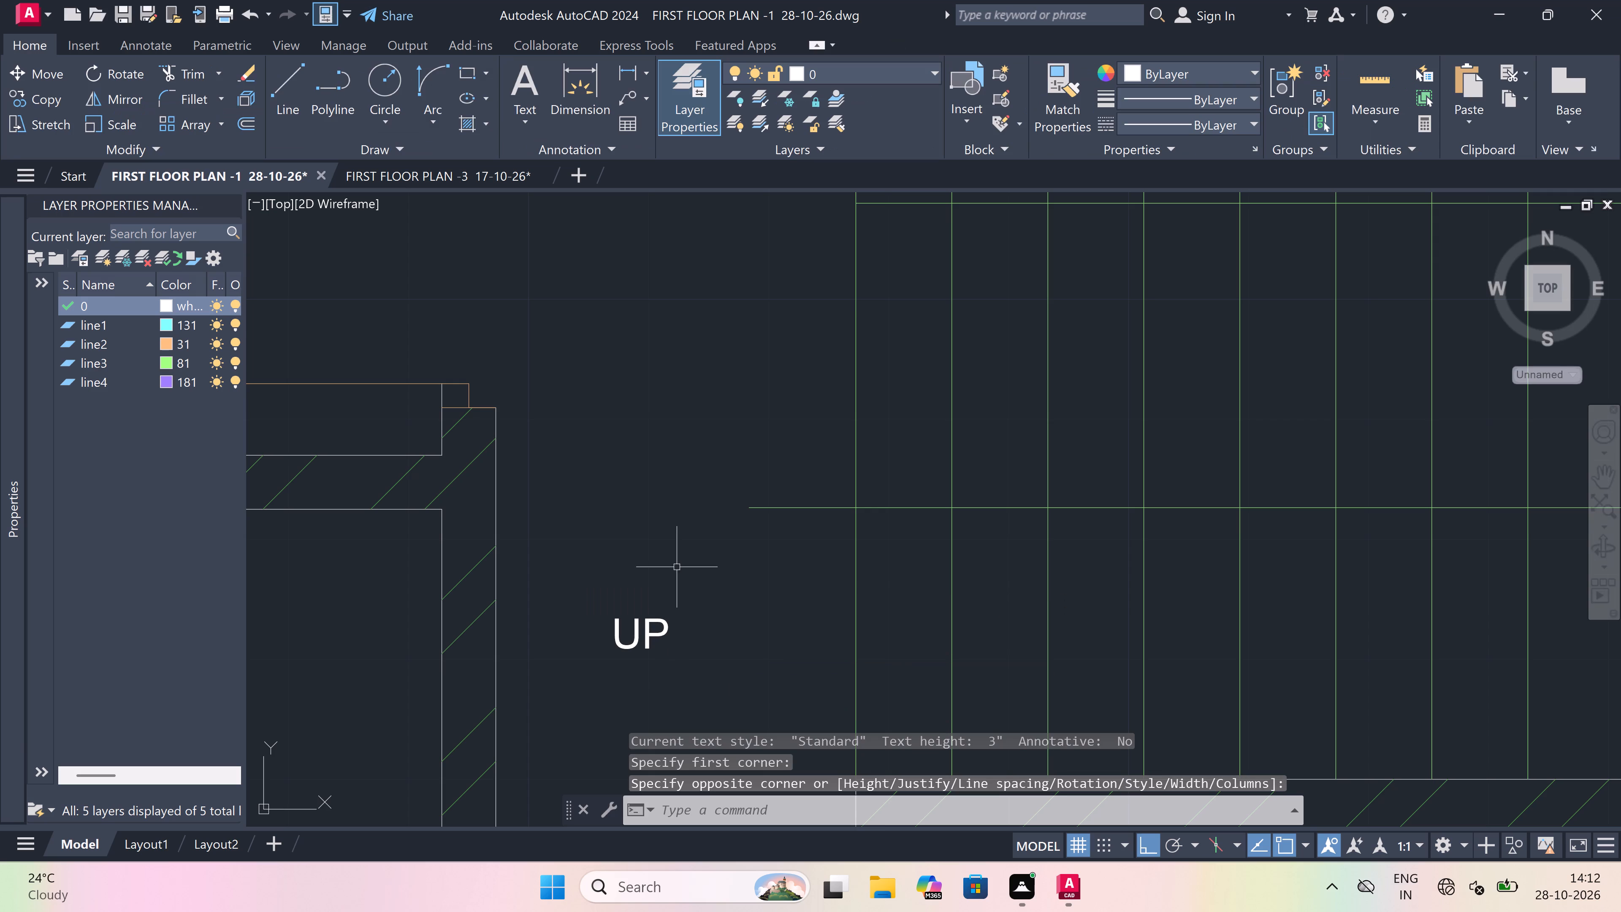
# Set the text height of the UP label to 8".
pyautogui.moveTo(677, 566); pyautogui.dragTo(672, 573)
pyautogui.click(574, 681)
pyautogui.rightClick(630, 450)
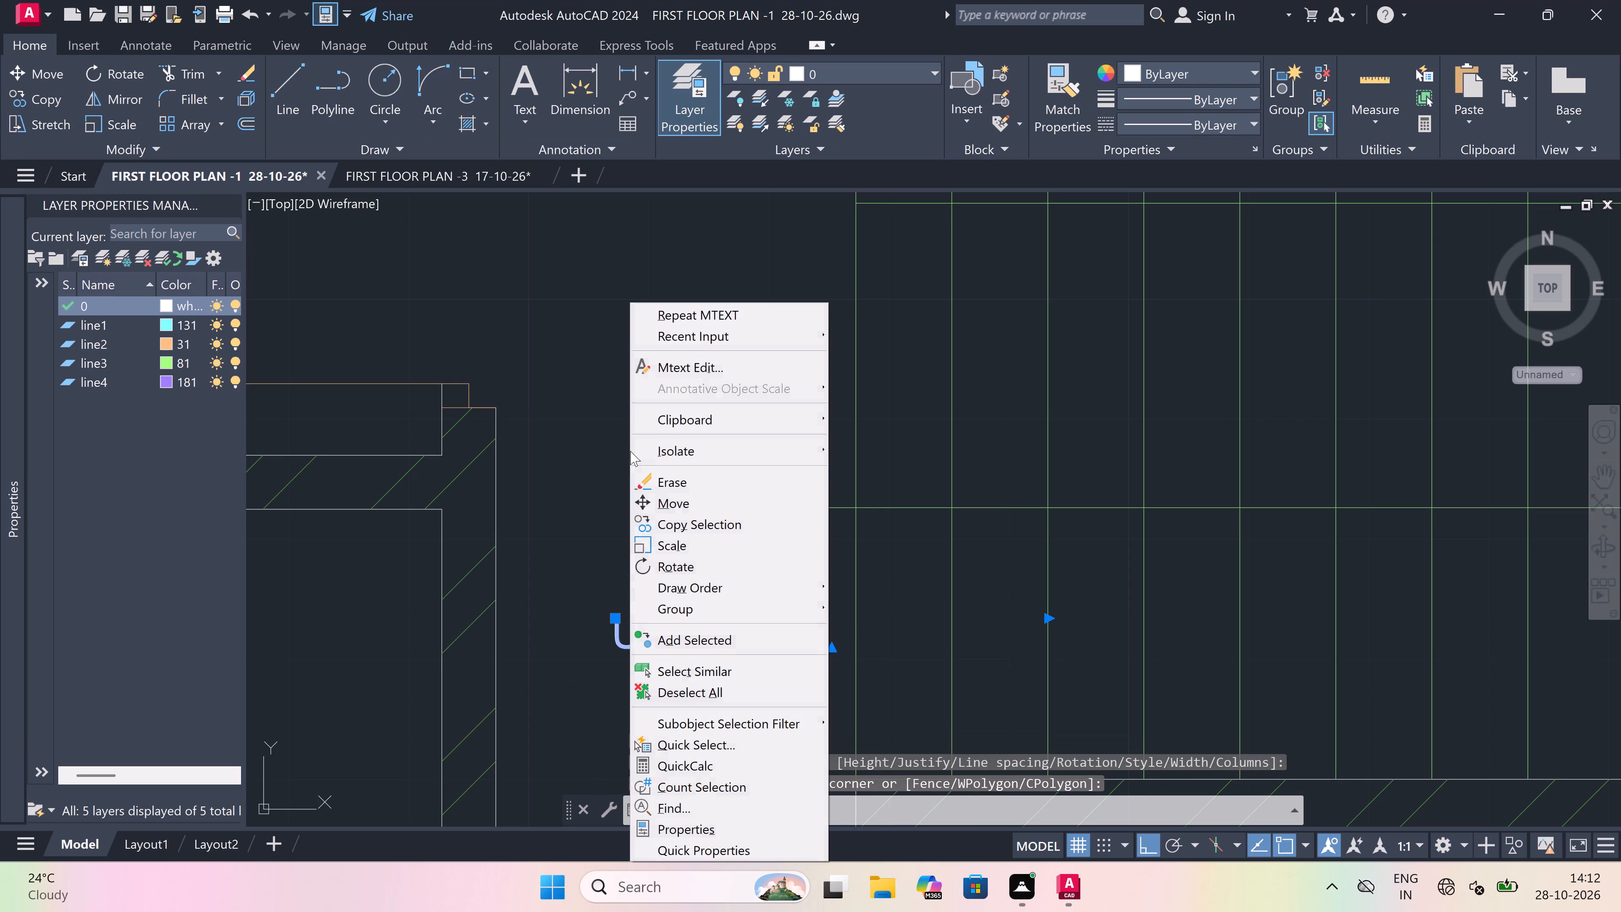
pyautogui.click(660, 830)
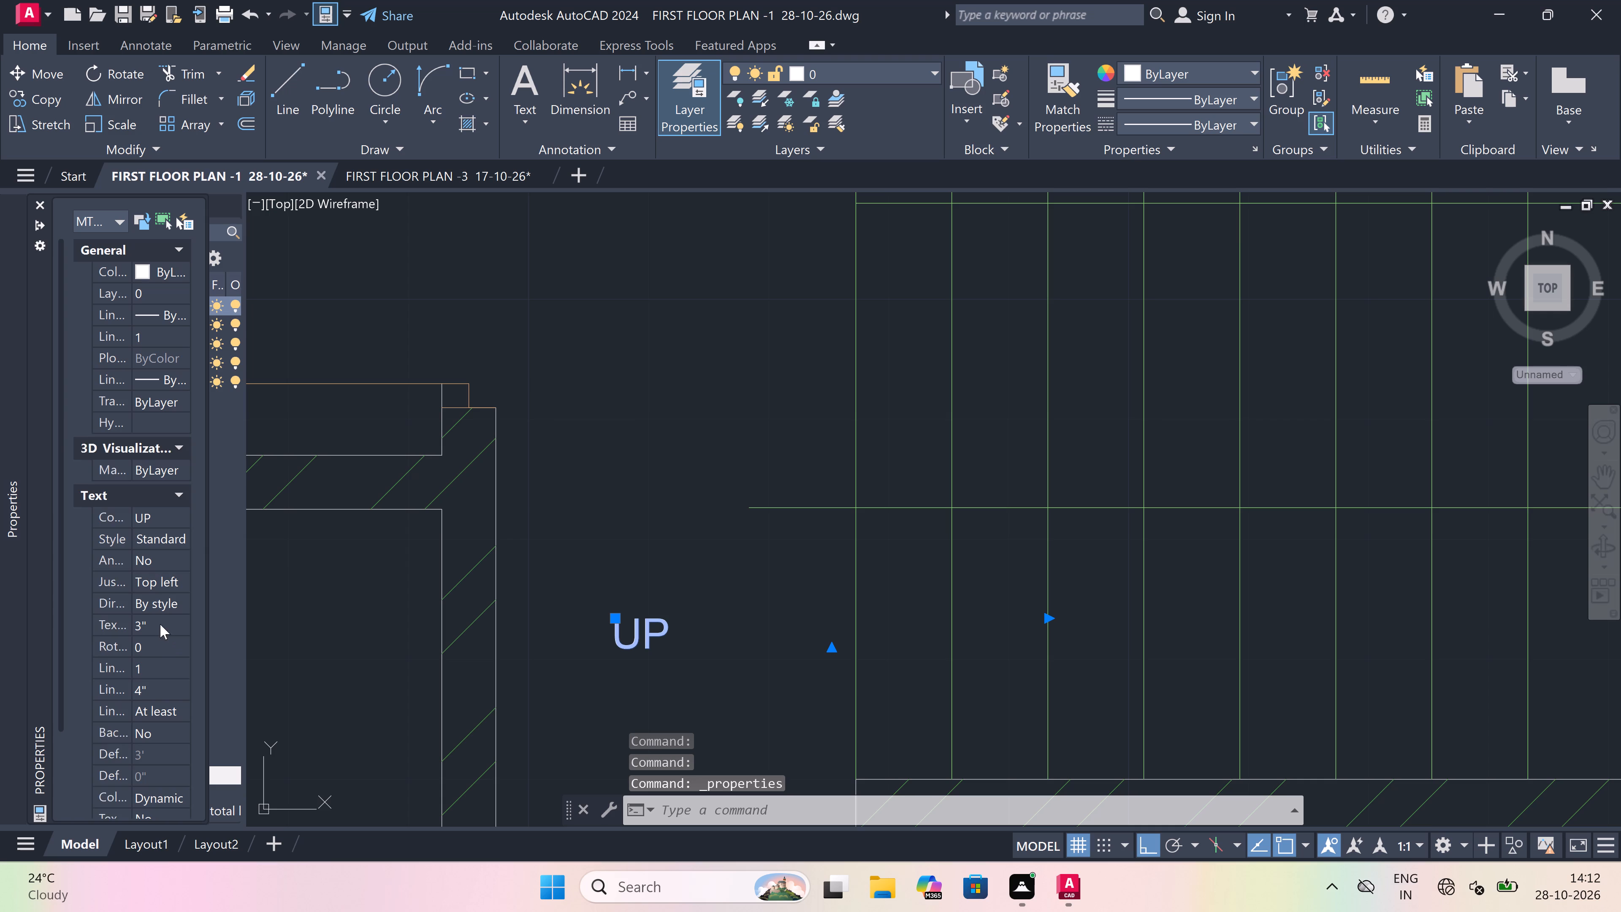
pyautogui.click(160, 624)
pyautogui.press('BackSpace')
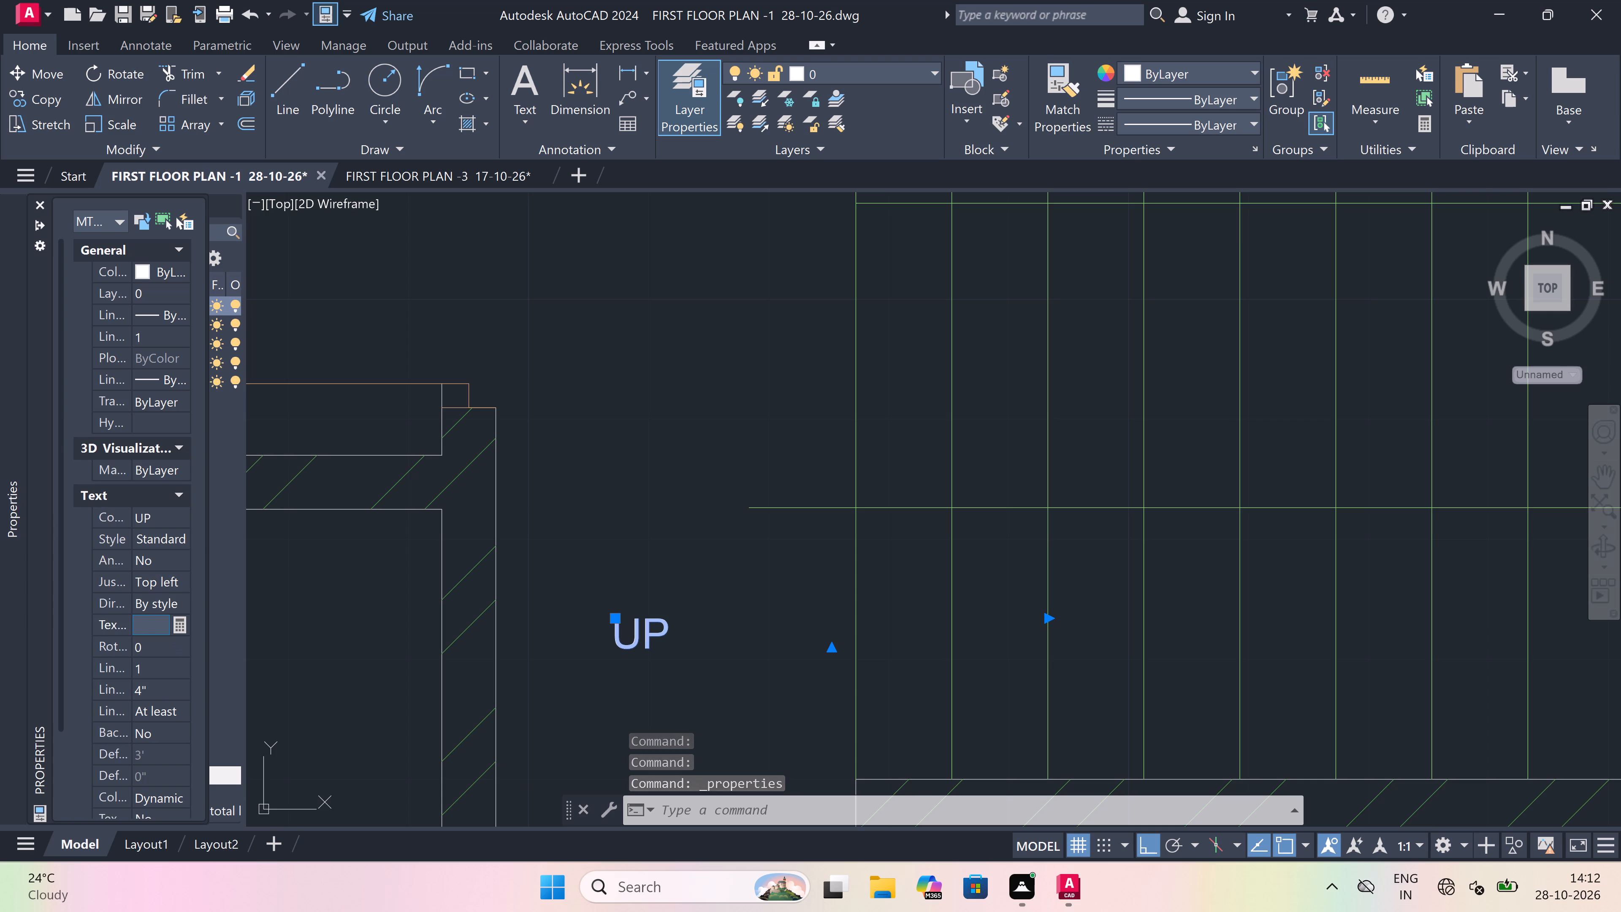
pyautogui.press('8')
pyautogui.hotkey('shift', '"')
pyautogui.click(482, 483)
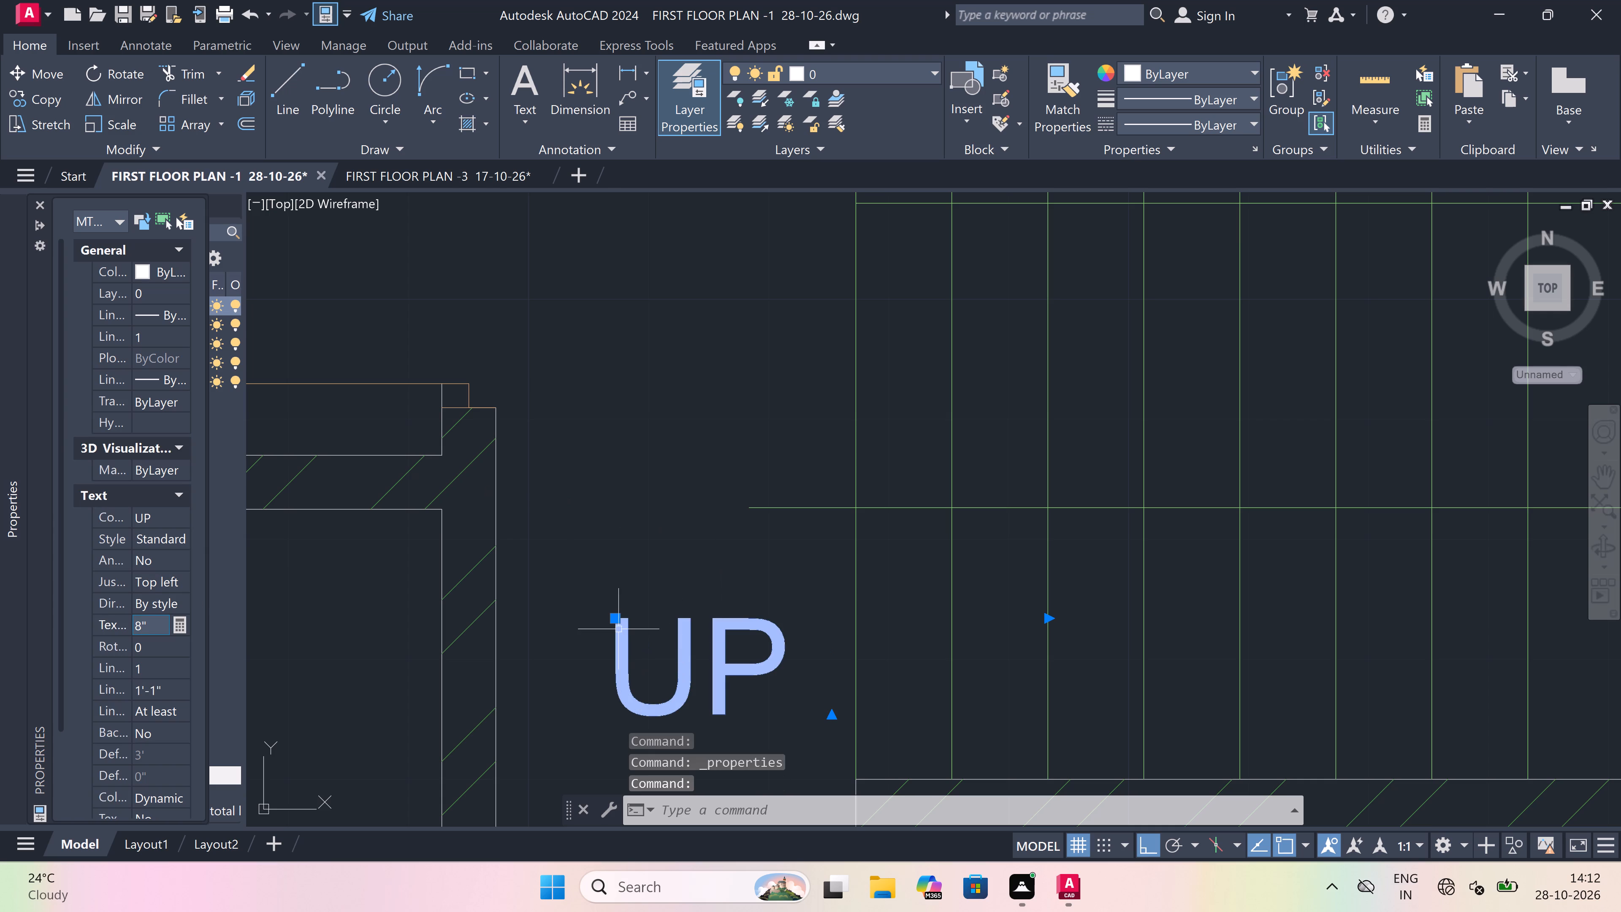
# Move the UP label slightly straight up, closer to the stair arrow line.
pyautogui.click(614, 616)
pyautogui.click(597, 552)
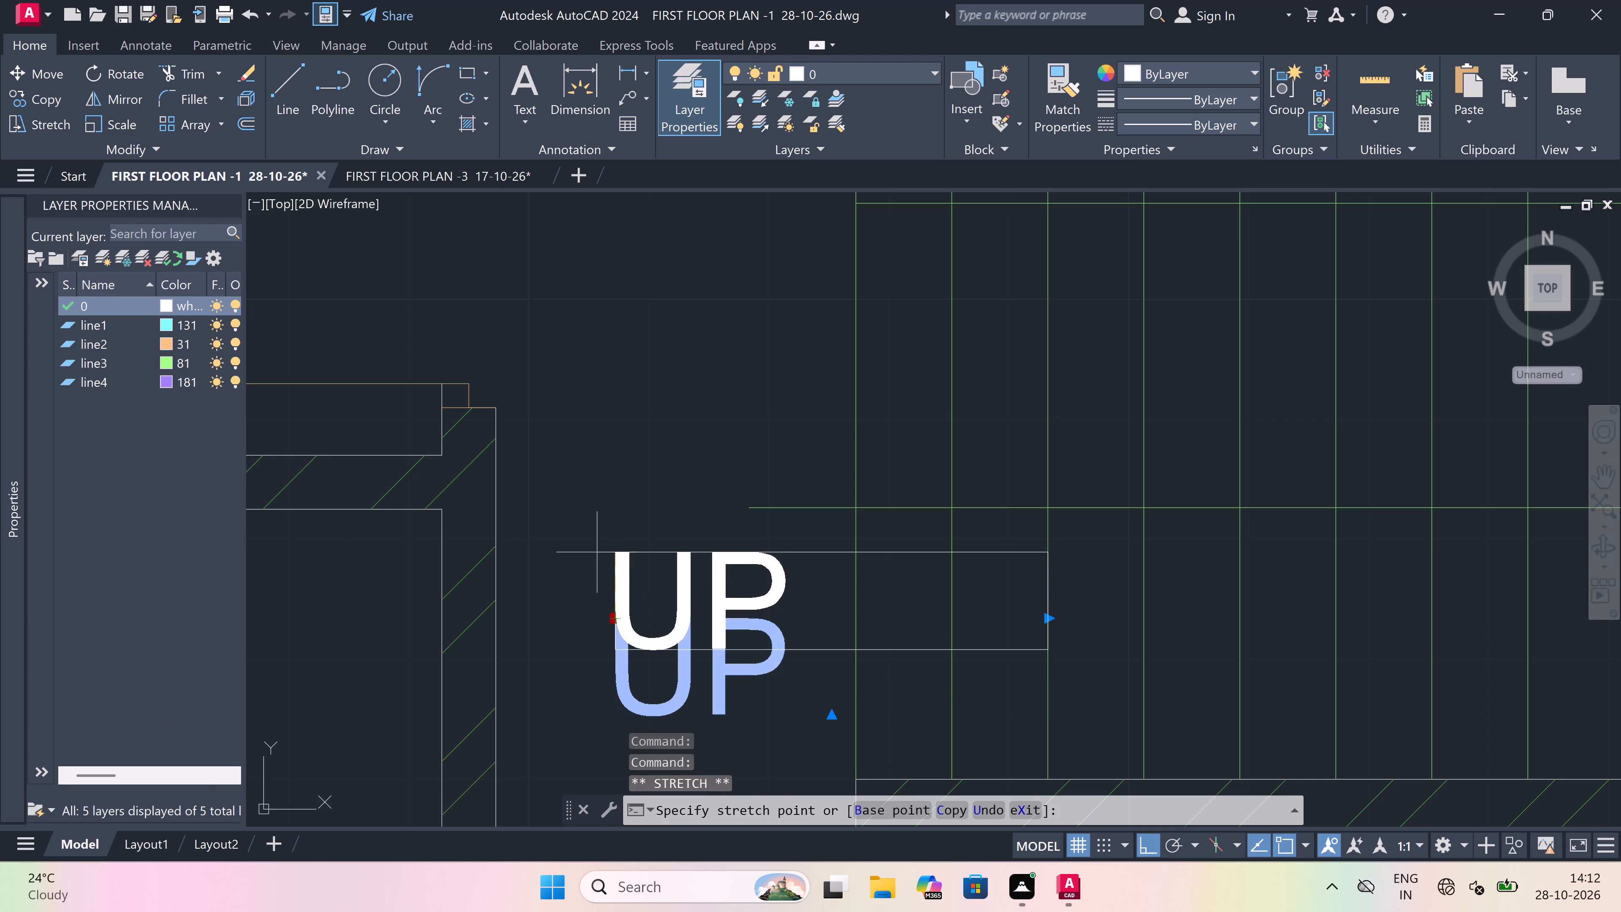
pyautogui.press('`')
pyautogui.press('Escape')
# Examine the whole bordered plan and the upper unit's rooms, checking the toilets and their fixtures.
pyautogui.scroll(-5, 727, 509)
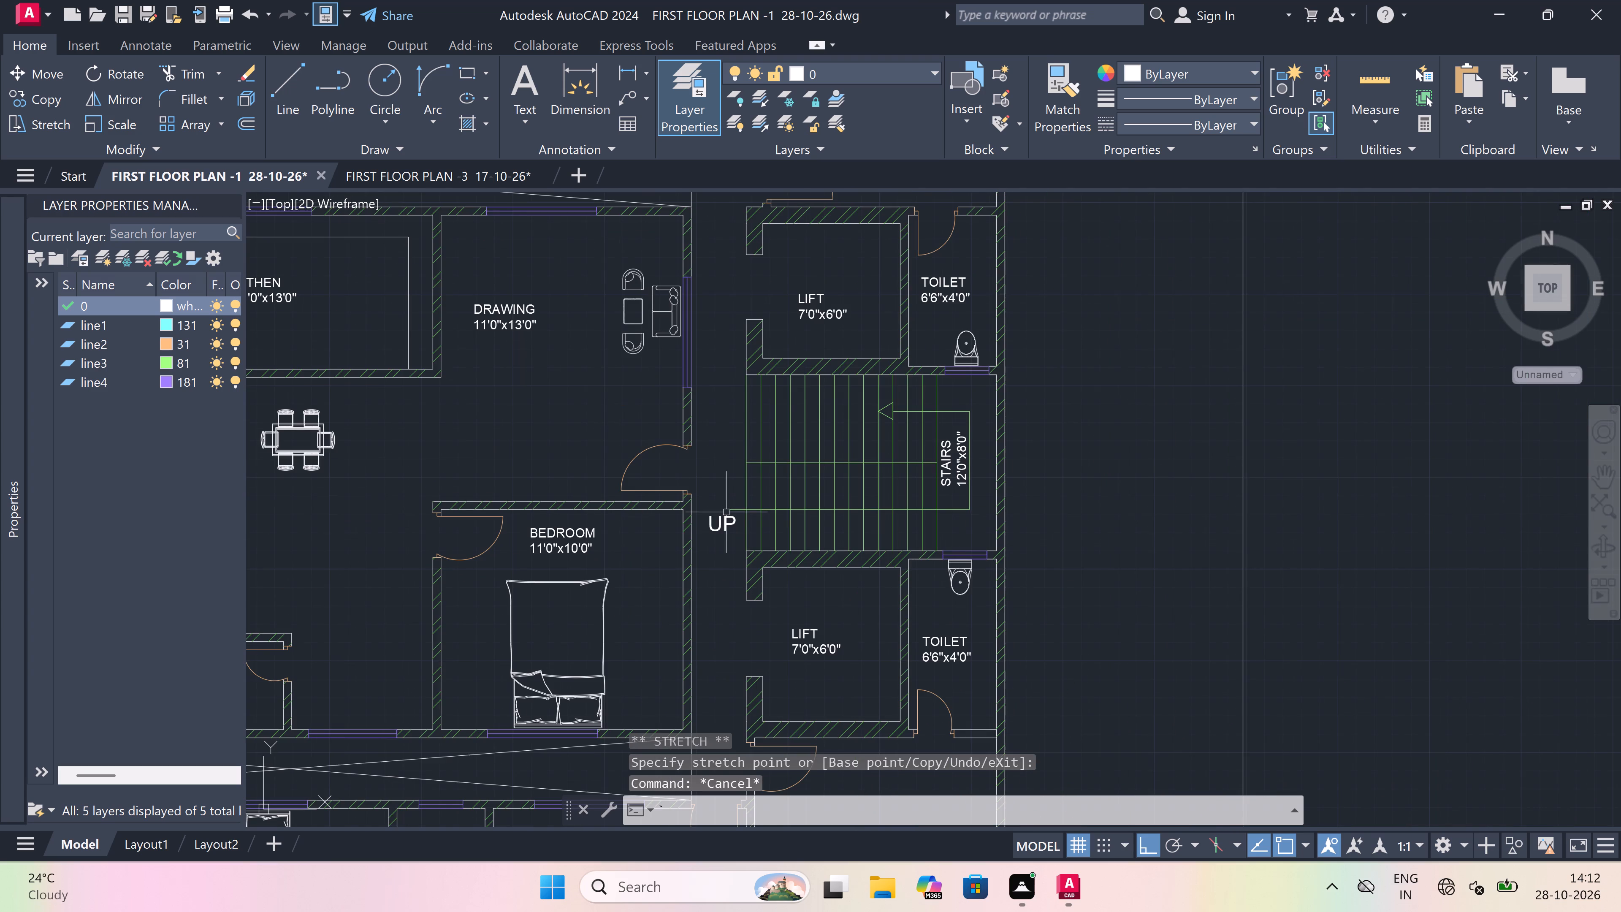
pyautogui.scroll(-3, 722, 526)
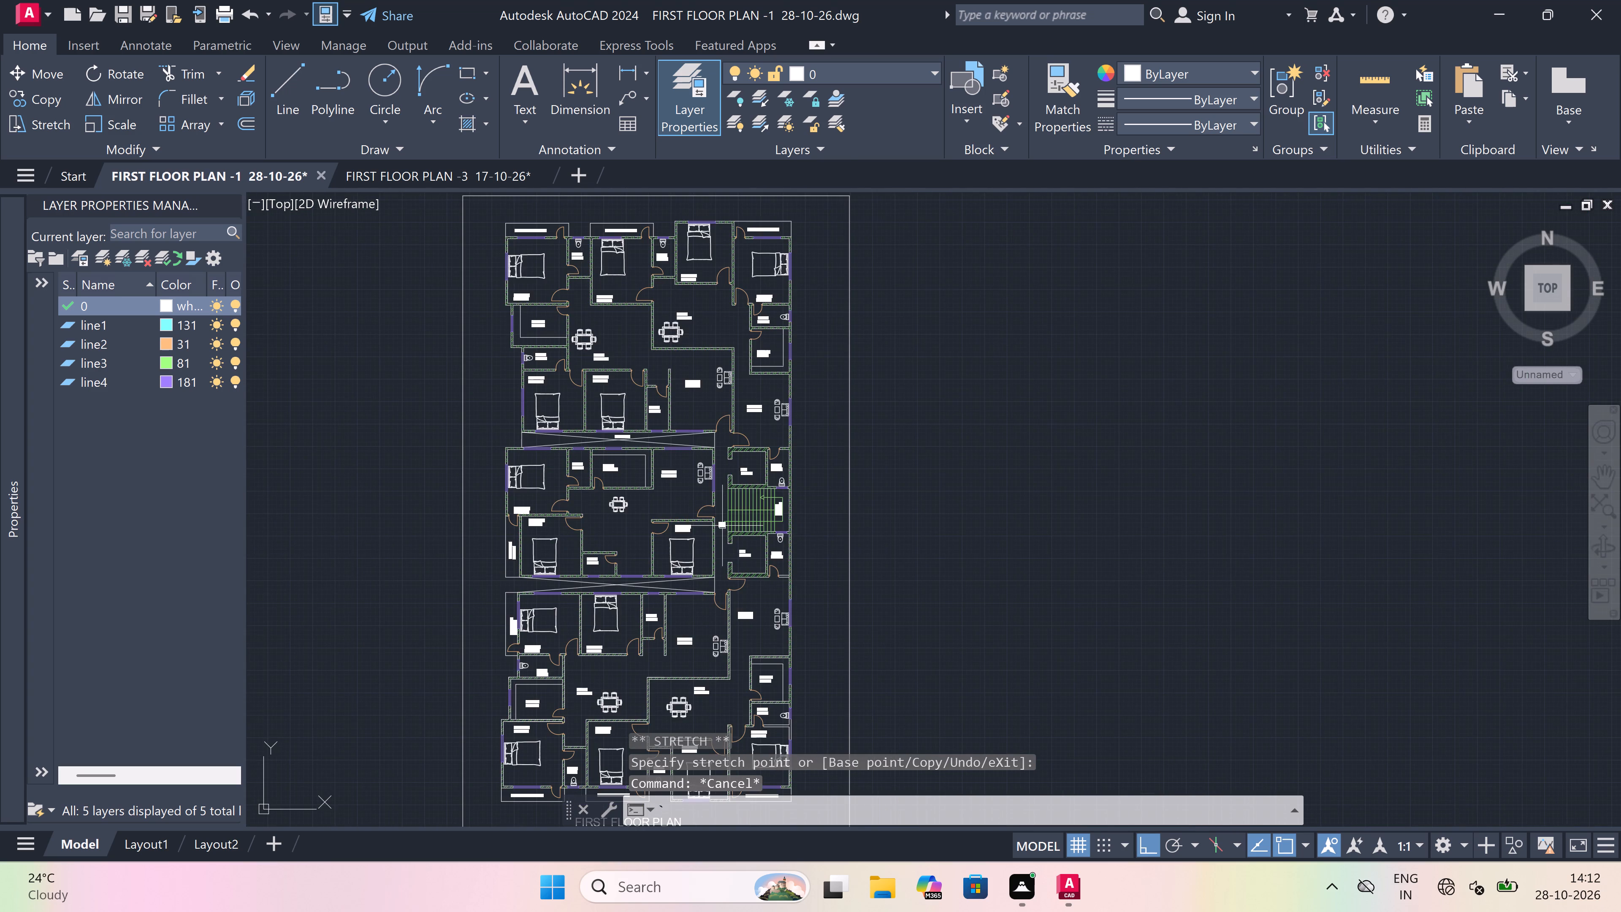
pyautogui.scroll(-3, 722, 526)
pyautogui.scroll(2, 722, 618)
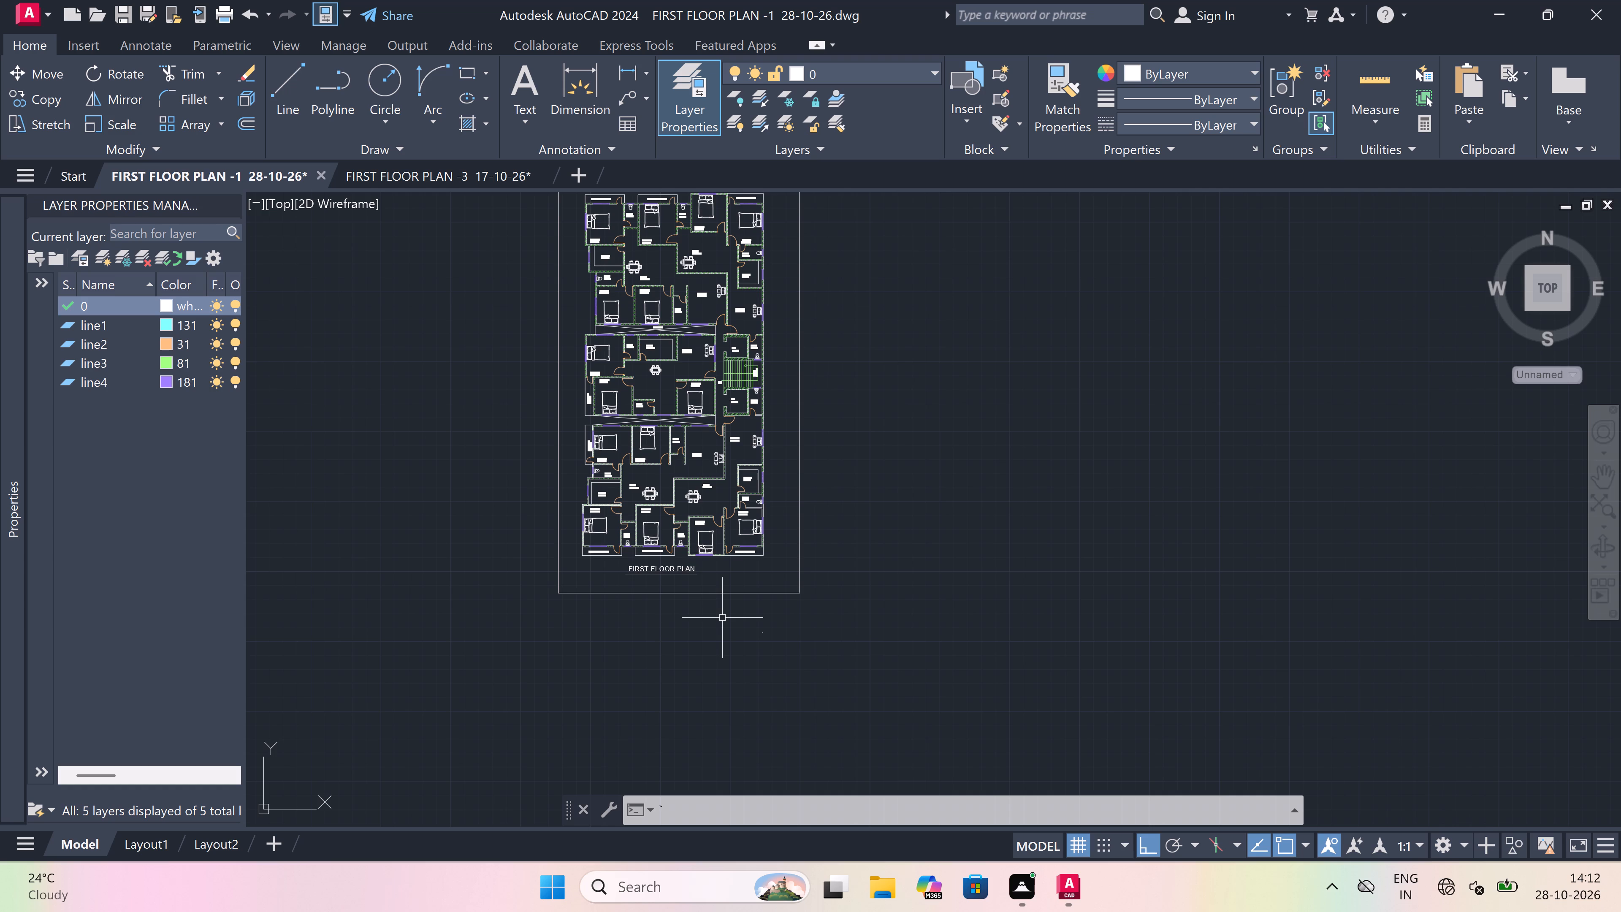
pyautogui.scroll(-3, 729, 613)
pyautogui.scroll(2, 730, 559)
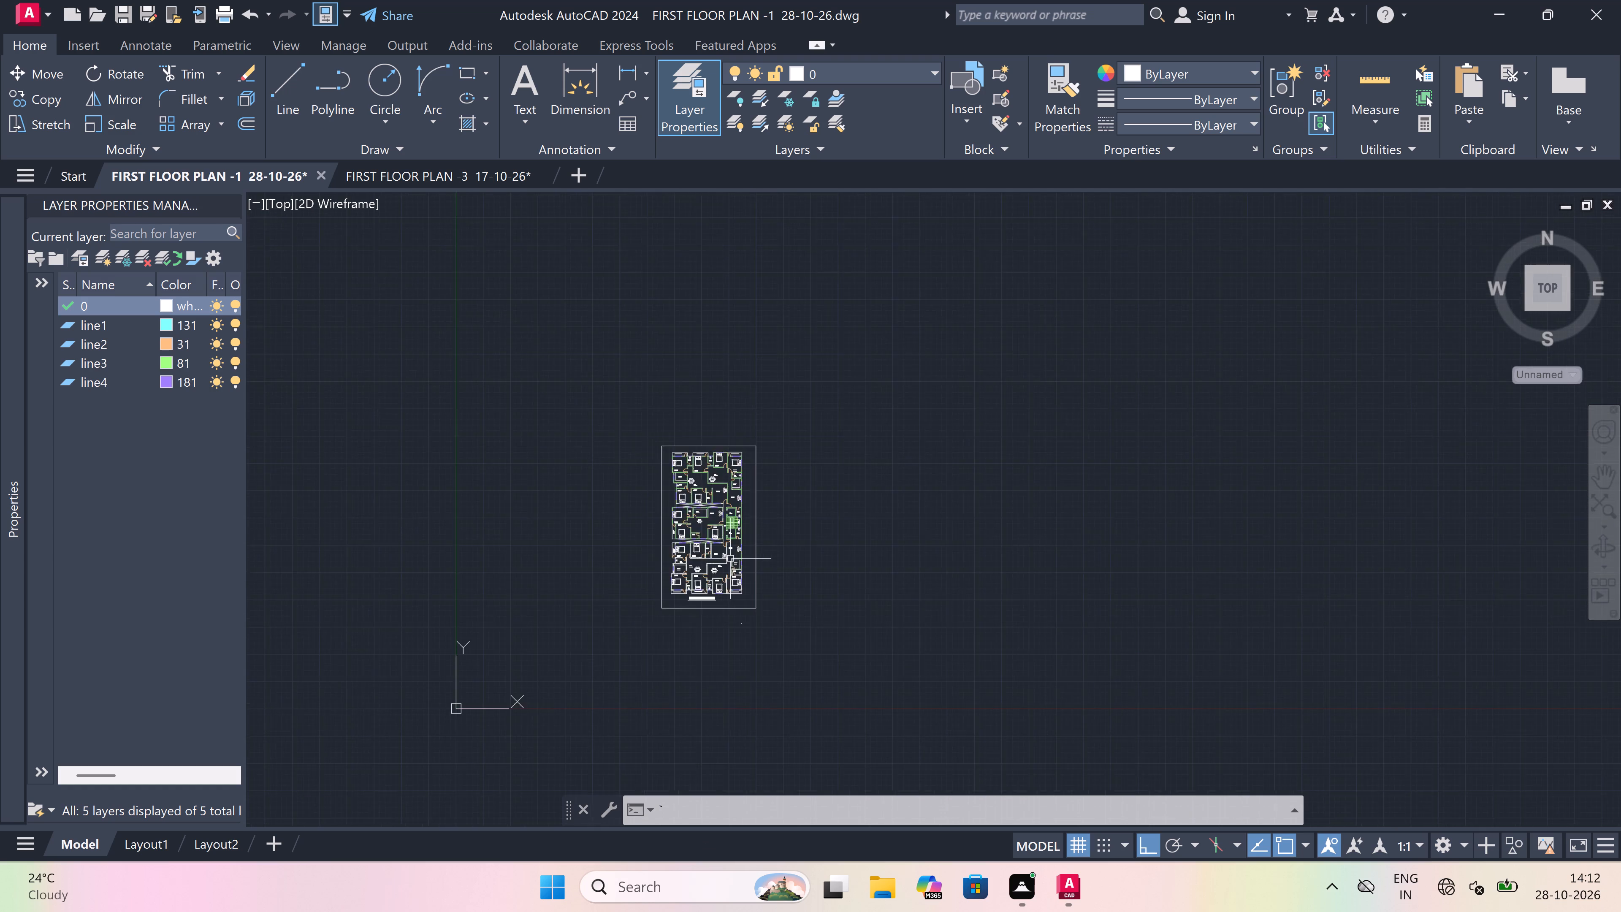
pyautogui.scroll(1, 730, 559)
pyautogui.scroll(3, 572, 251)
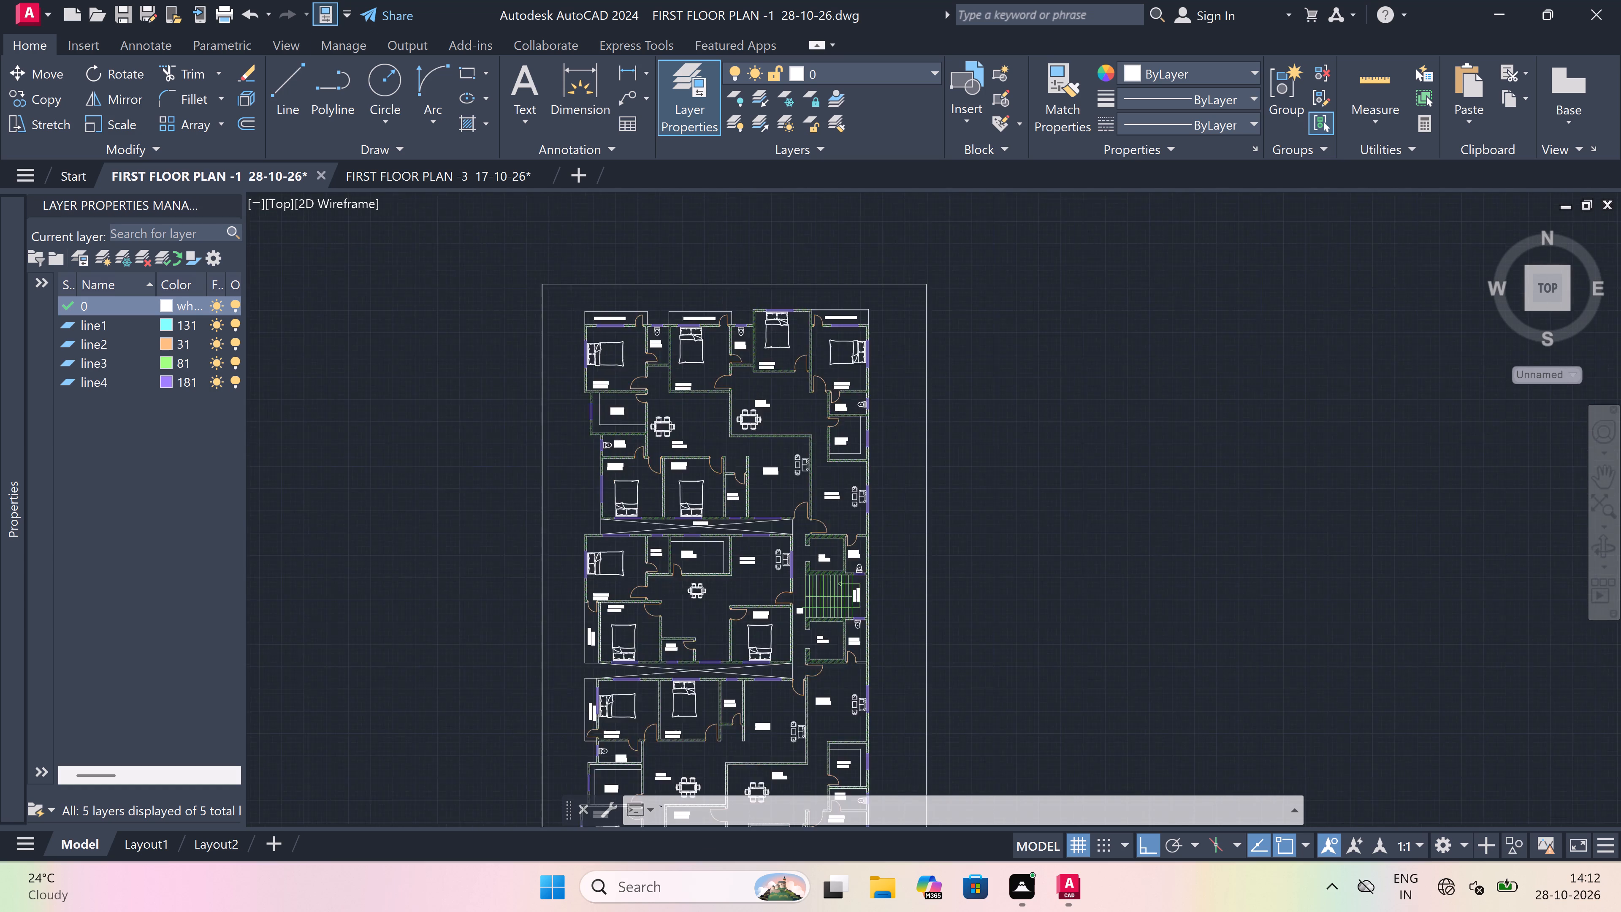
pyautogui.scroll(-3, 665, 309)
pyautogui.scroll(3, 742, 396)
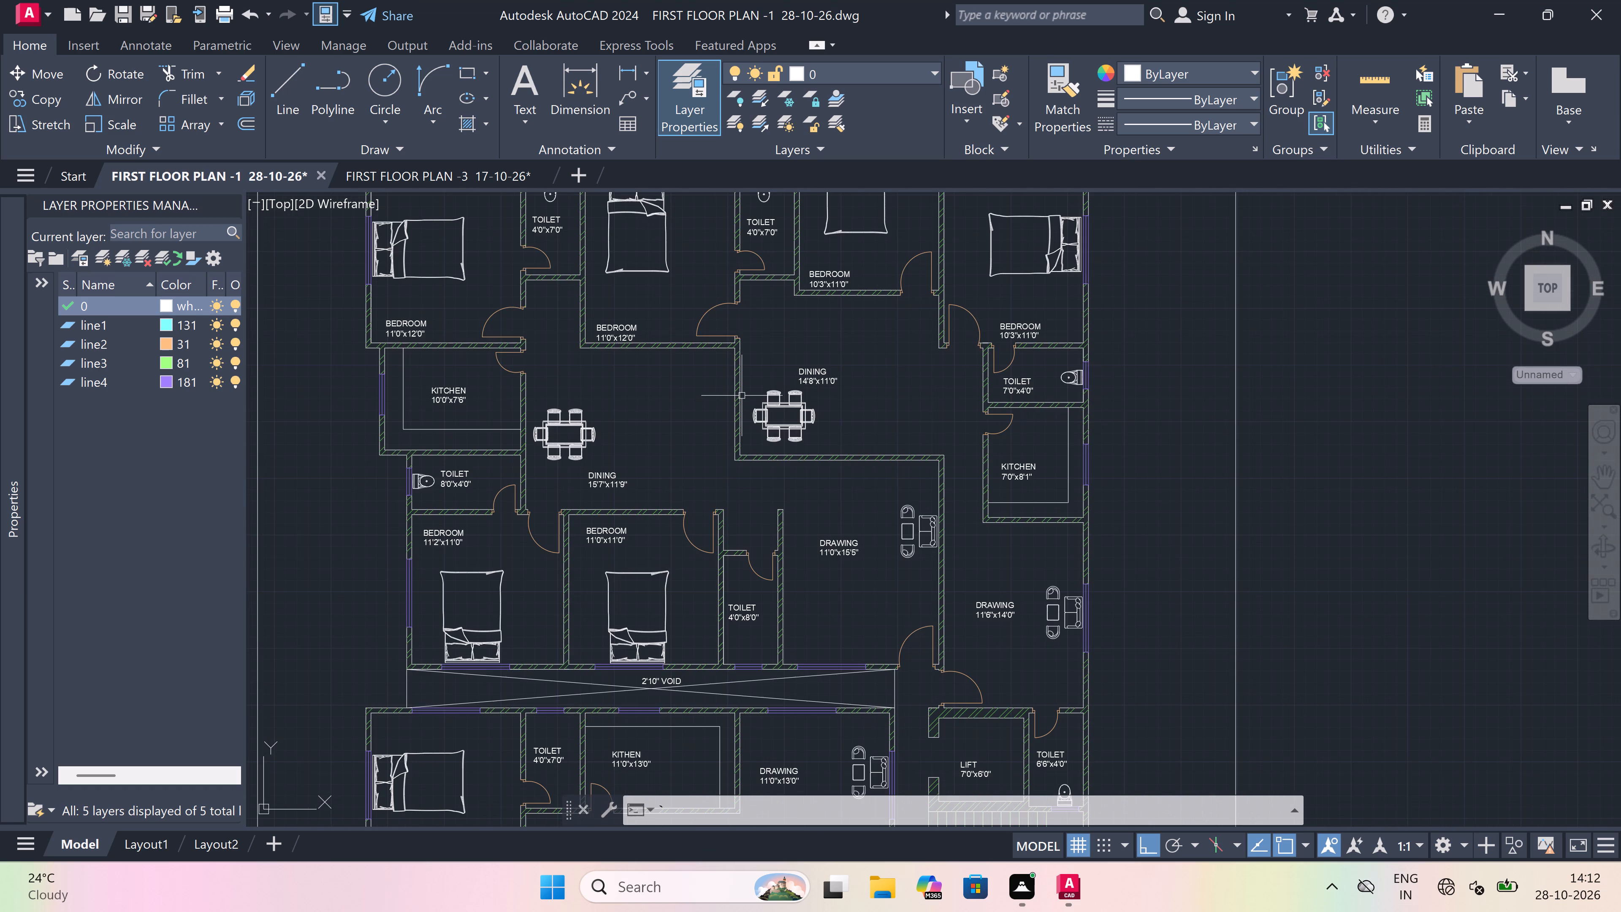
pyautogui.scroll(-2, 731, 396)
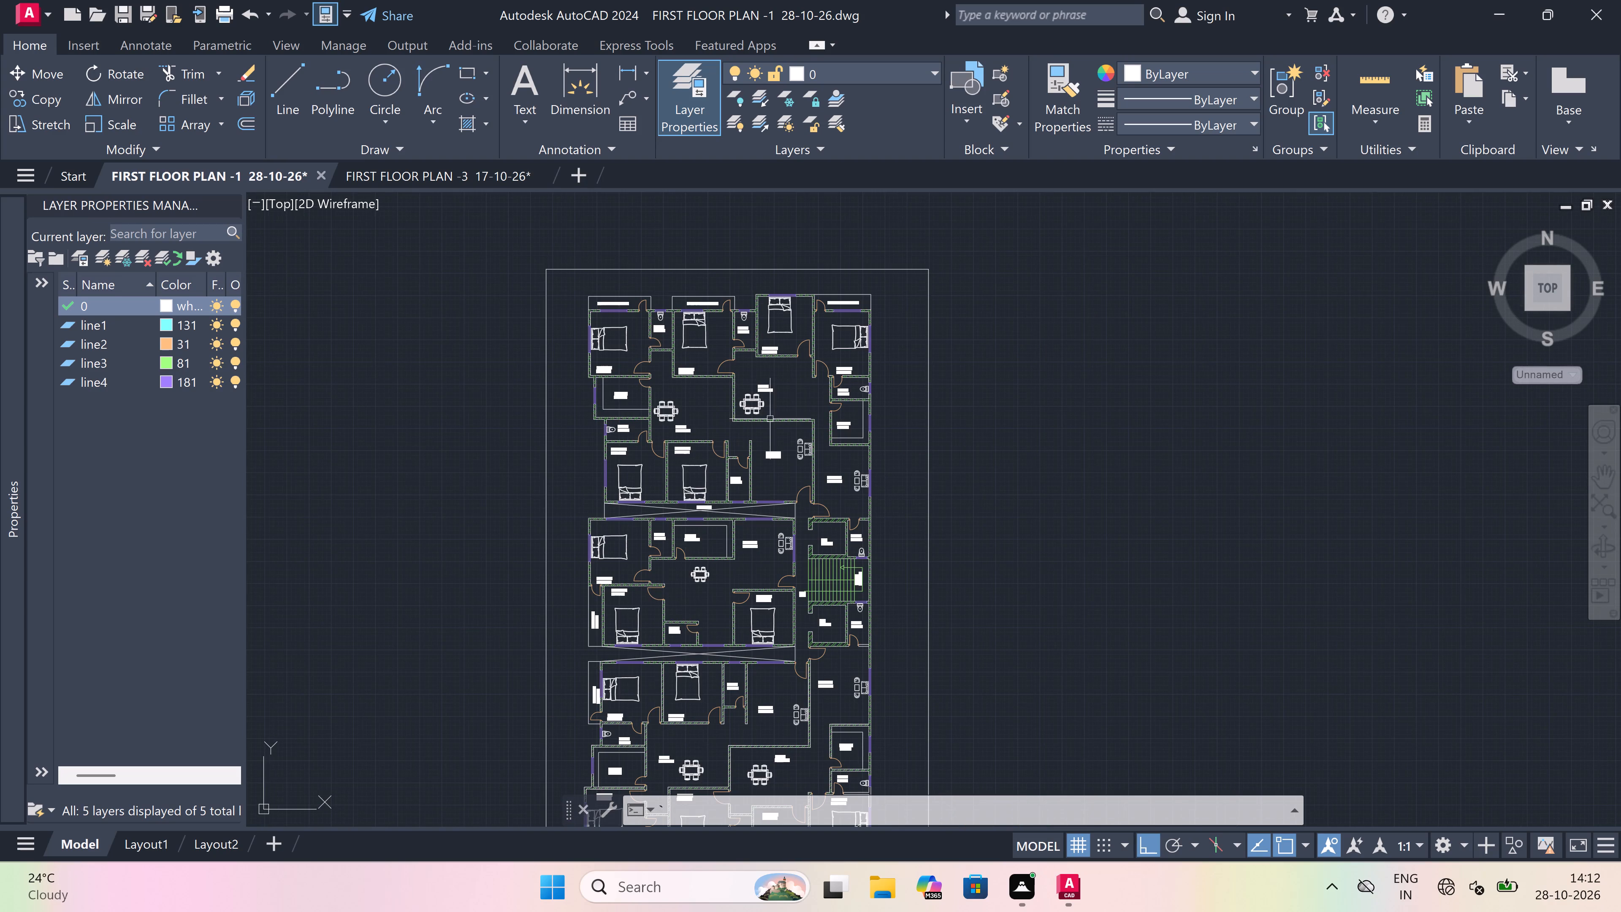
pyautogui.scroll(2, 814, 421)
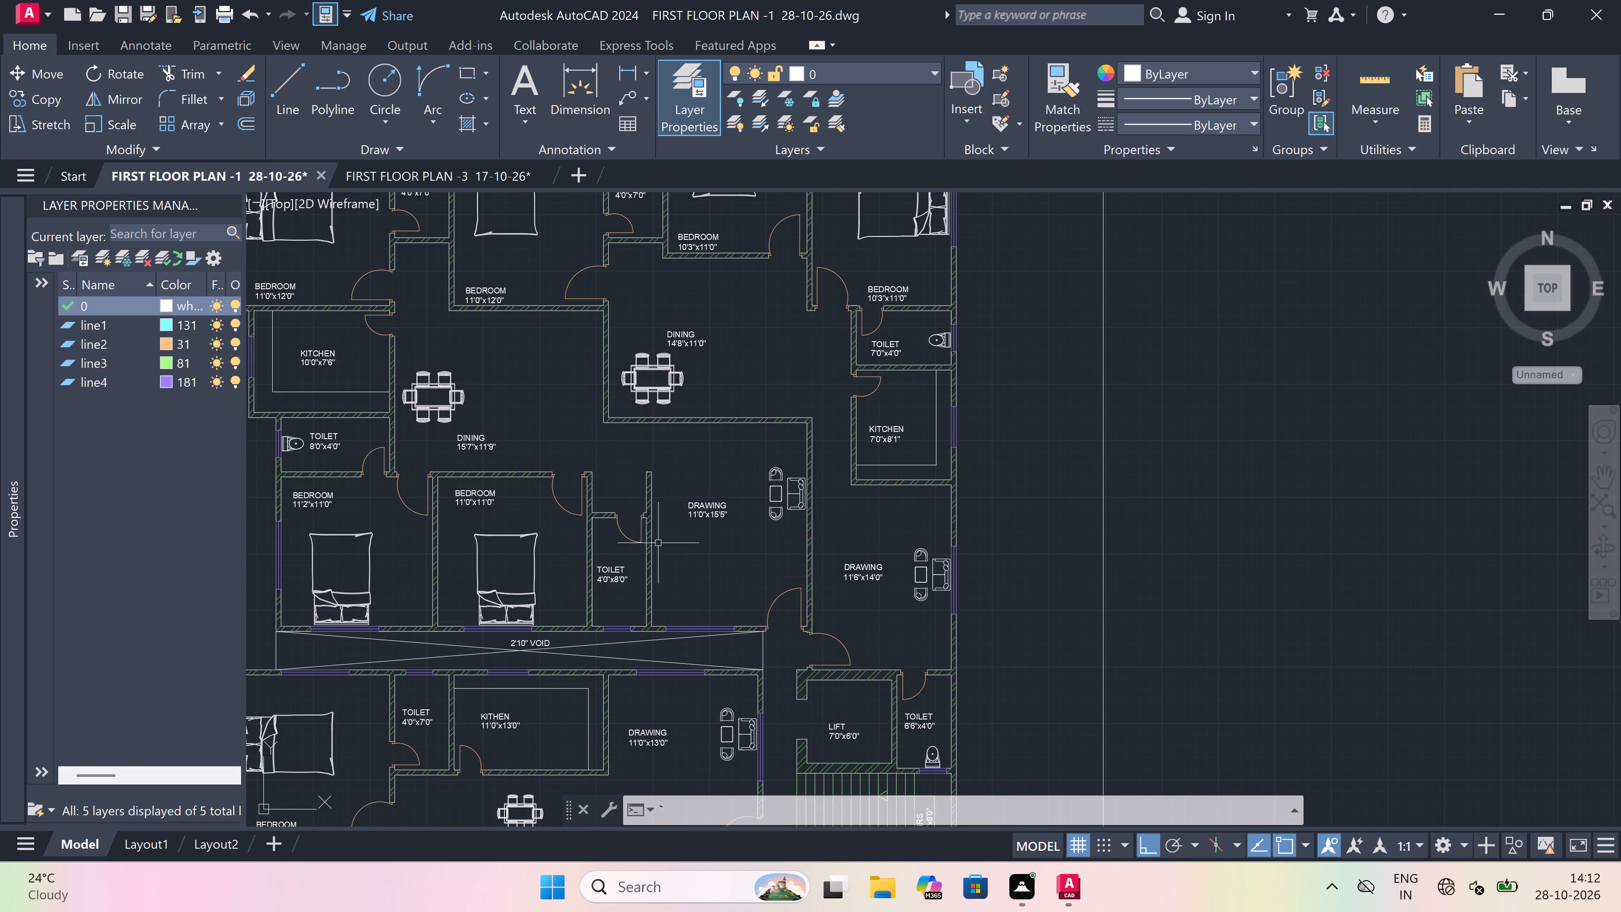
pyautogui.scroll(-1, 529, 598)
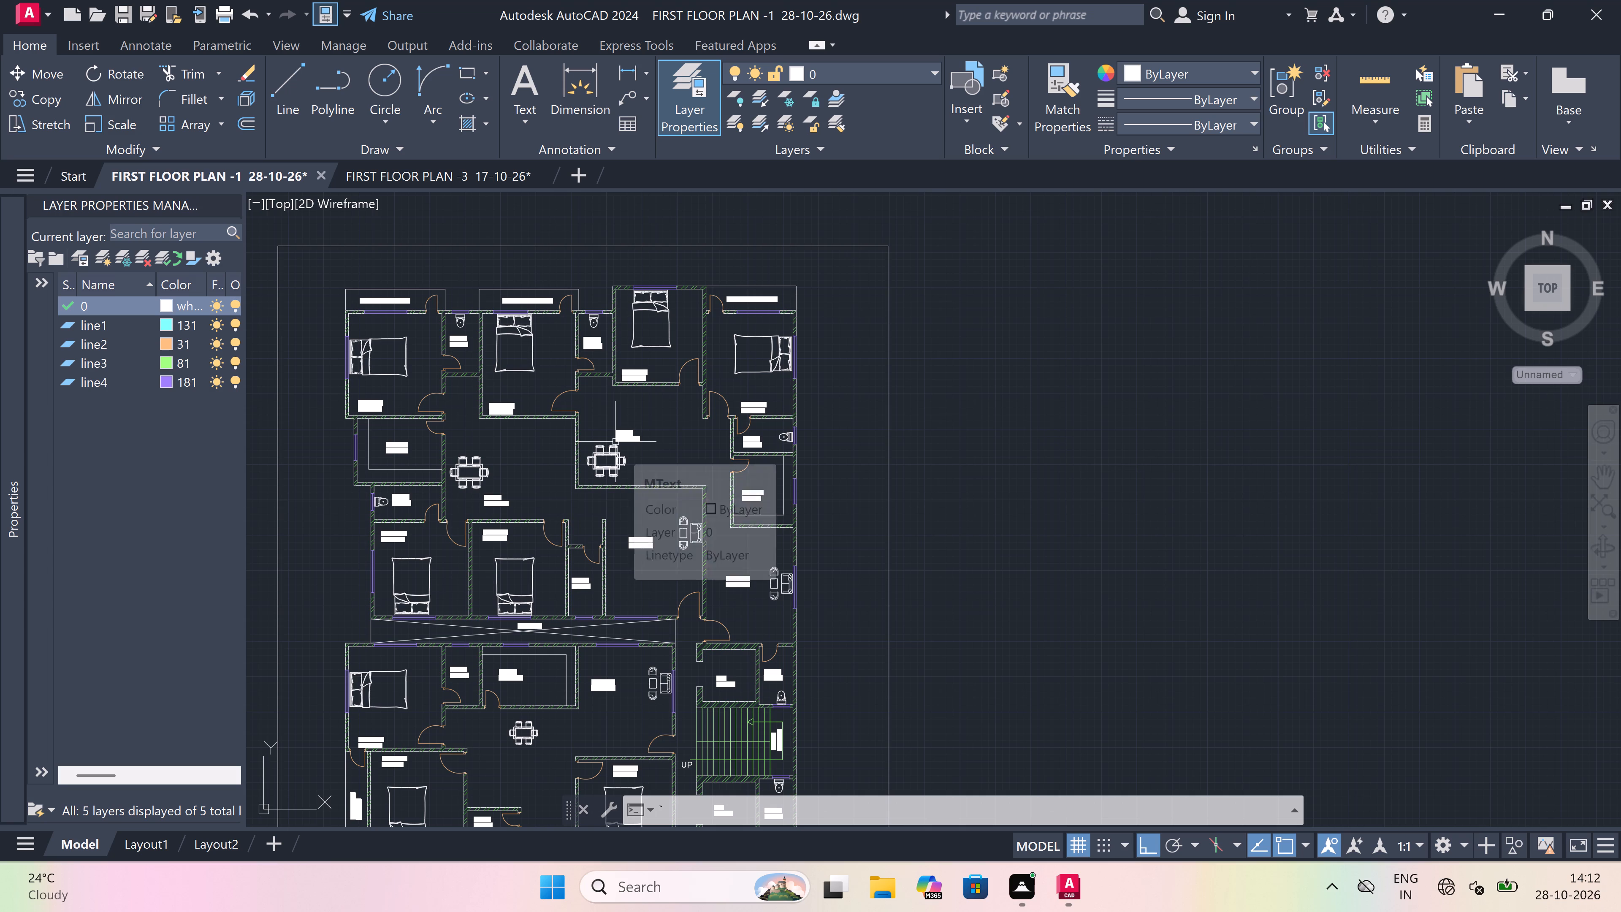
pyautogui.scroll(-1, 645, 446)
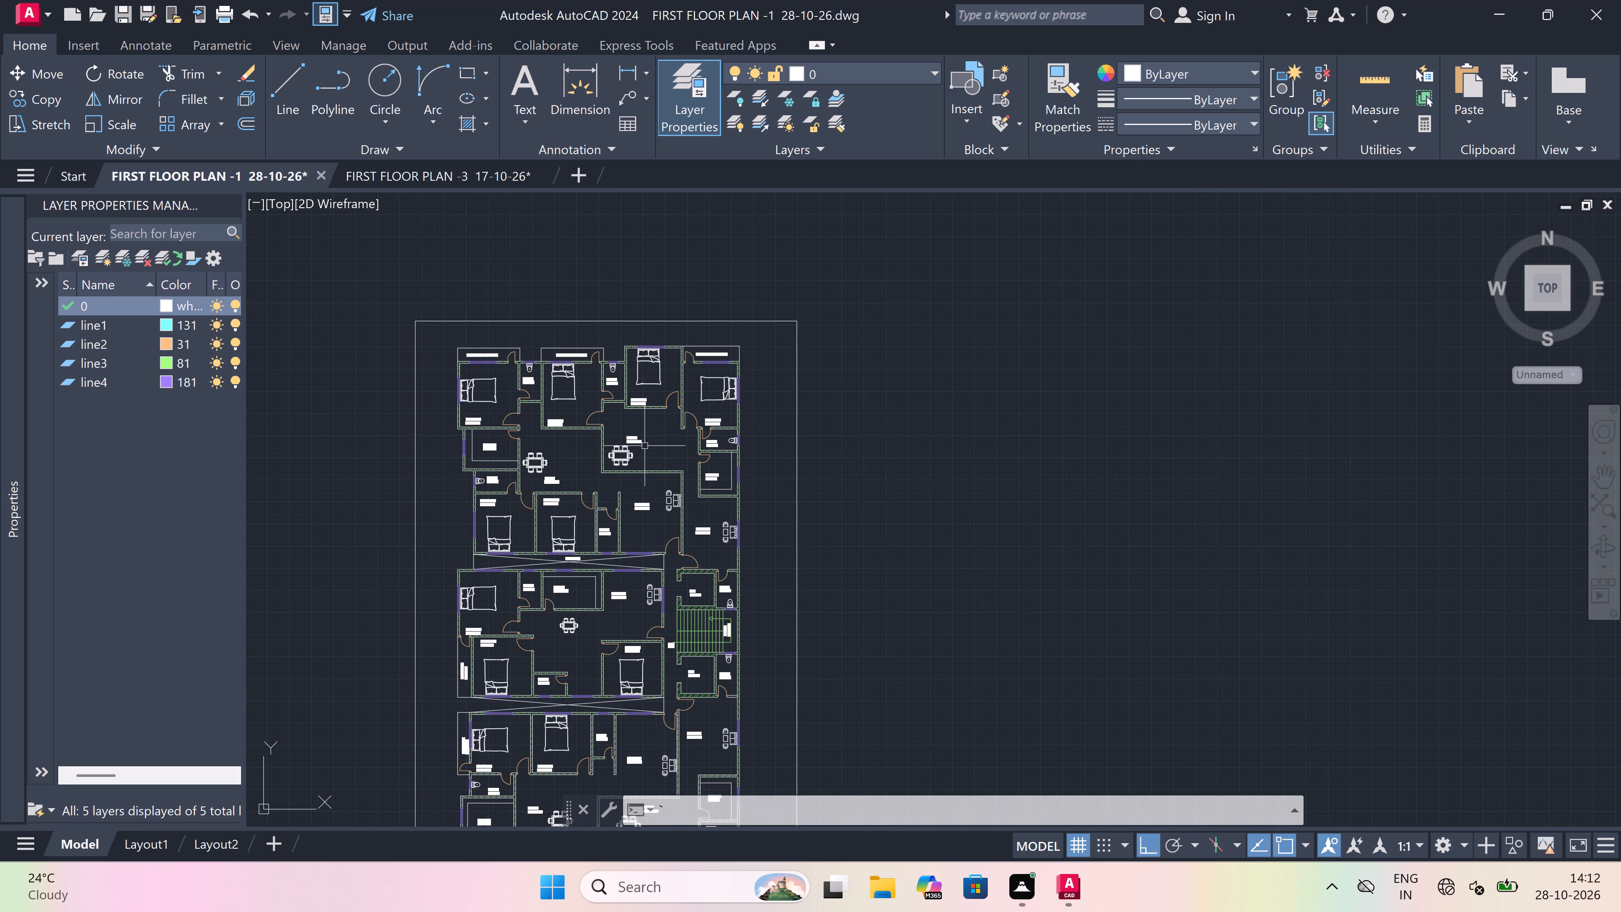
pyautogui.scroll(-1, 645, 446)
pyautogui.scroll(1, 622, 433)
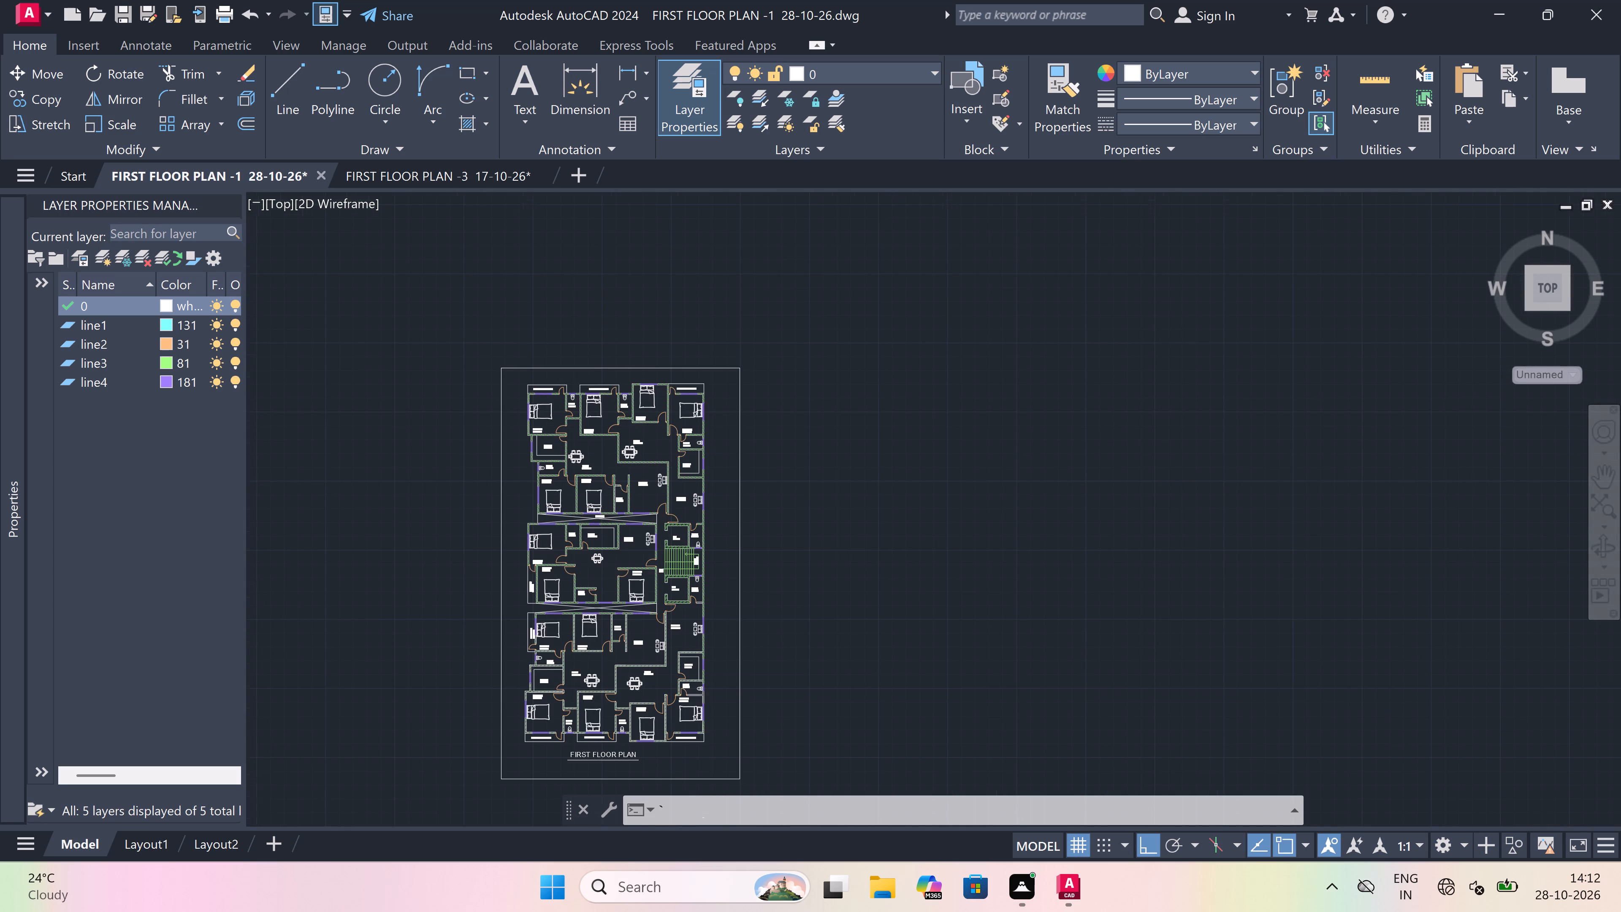
pyautogui.scroll(3, 632, 348)
pyautogui.scroll(2, 594, 480)
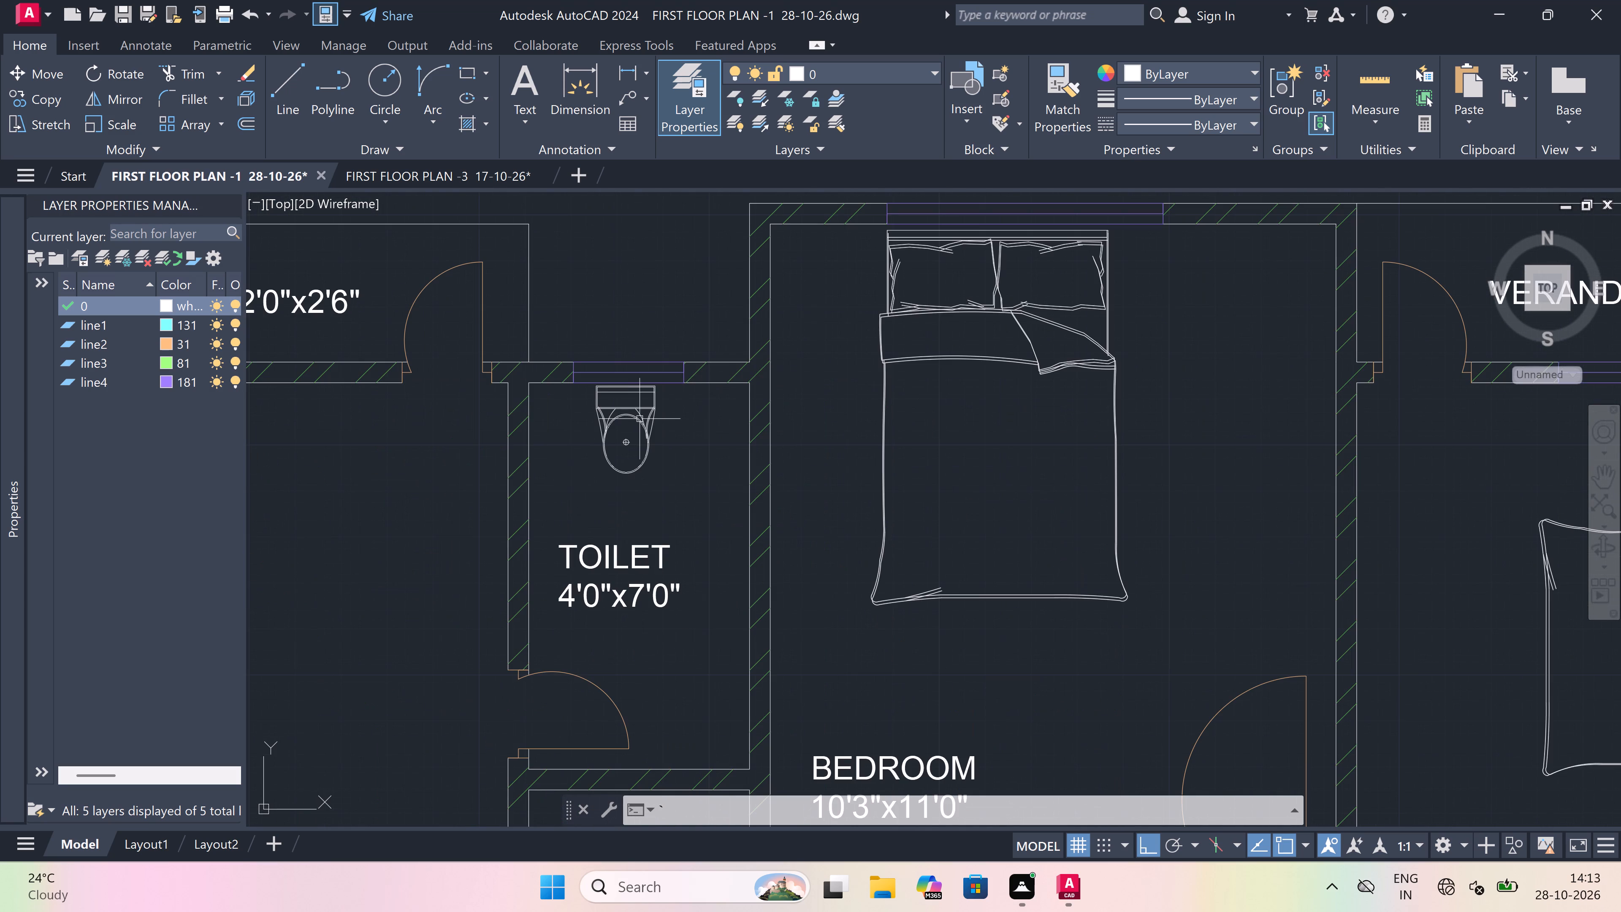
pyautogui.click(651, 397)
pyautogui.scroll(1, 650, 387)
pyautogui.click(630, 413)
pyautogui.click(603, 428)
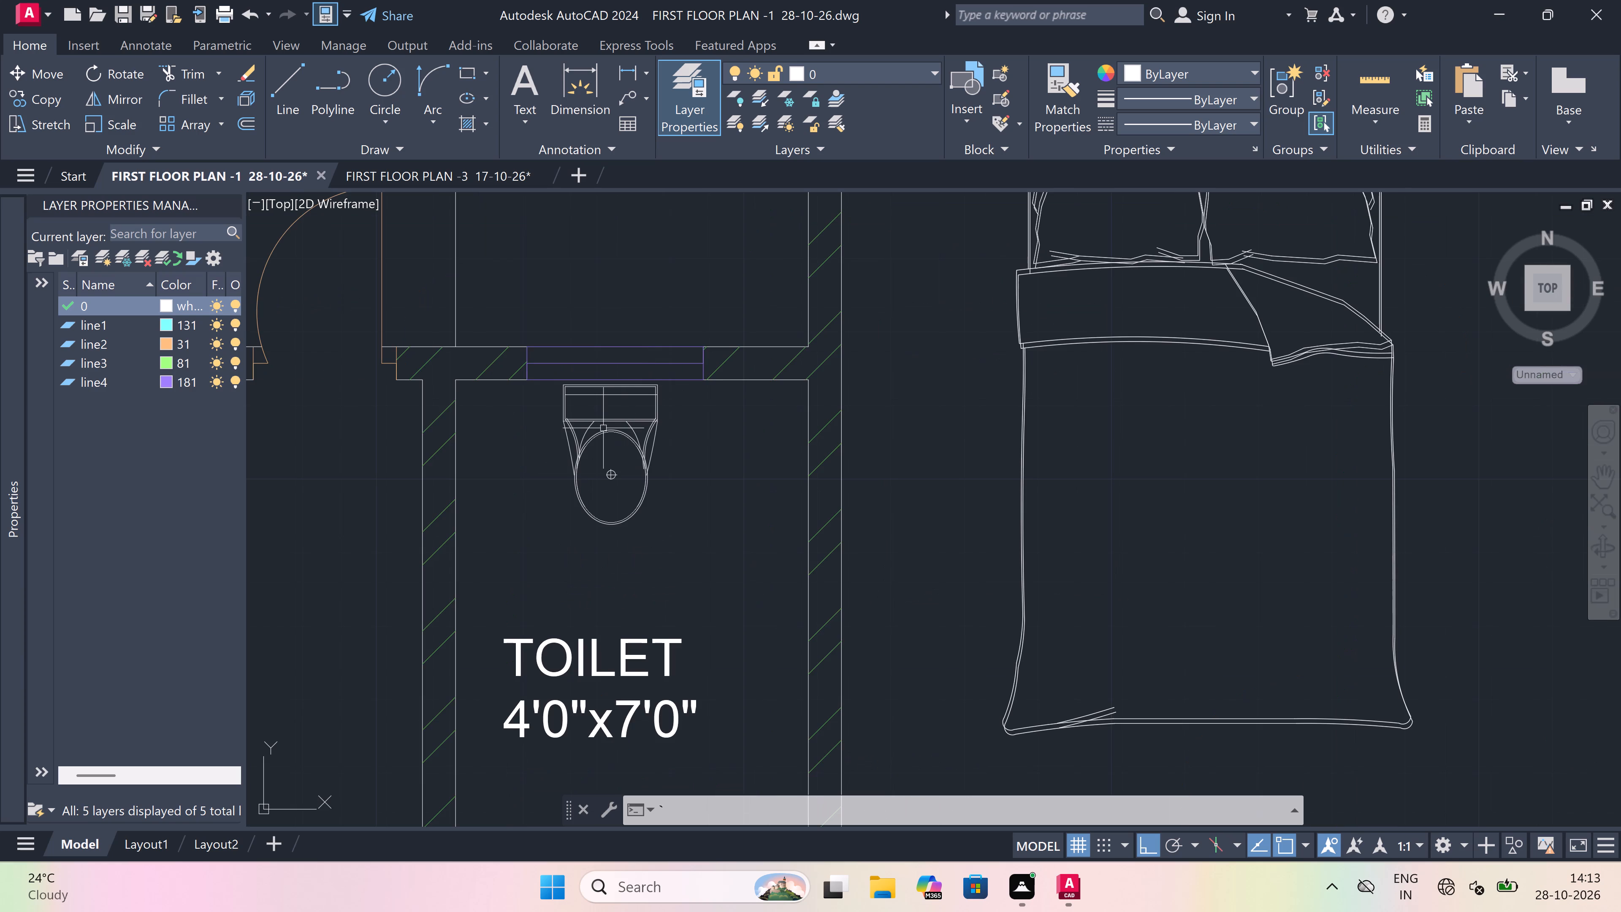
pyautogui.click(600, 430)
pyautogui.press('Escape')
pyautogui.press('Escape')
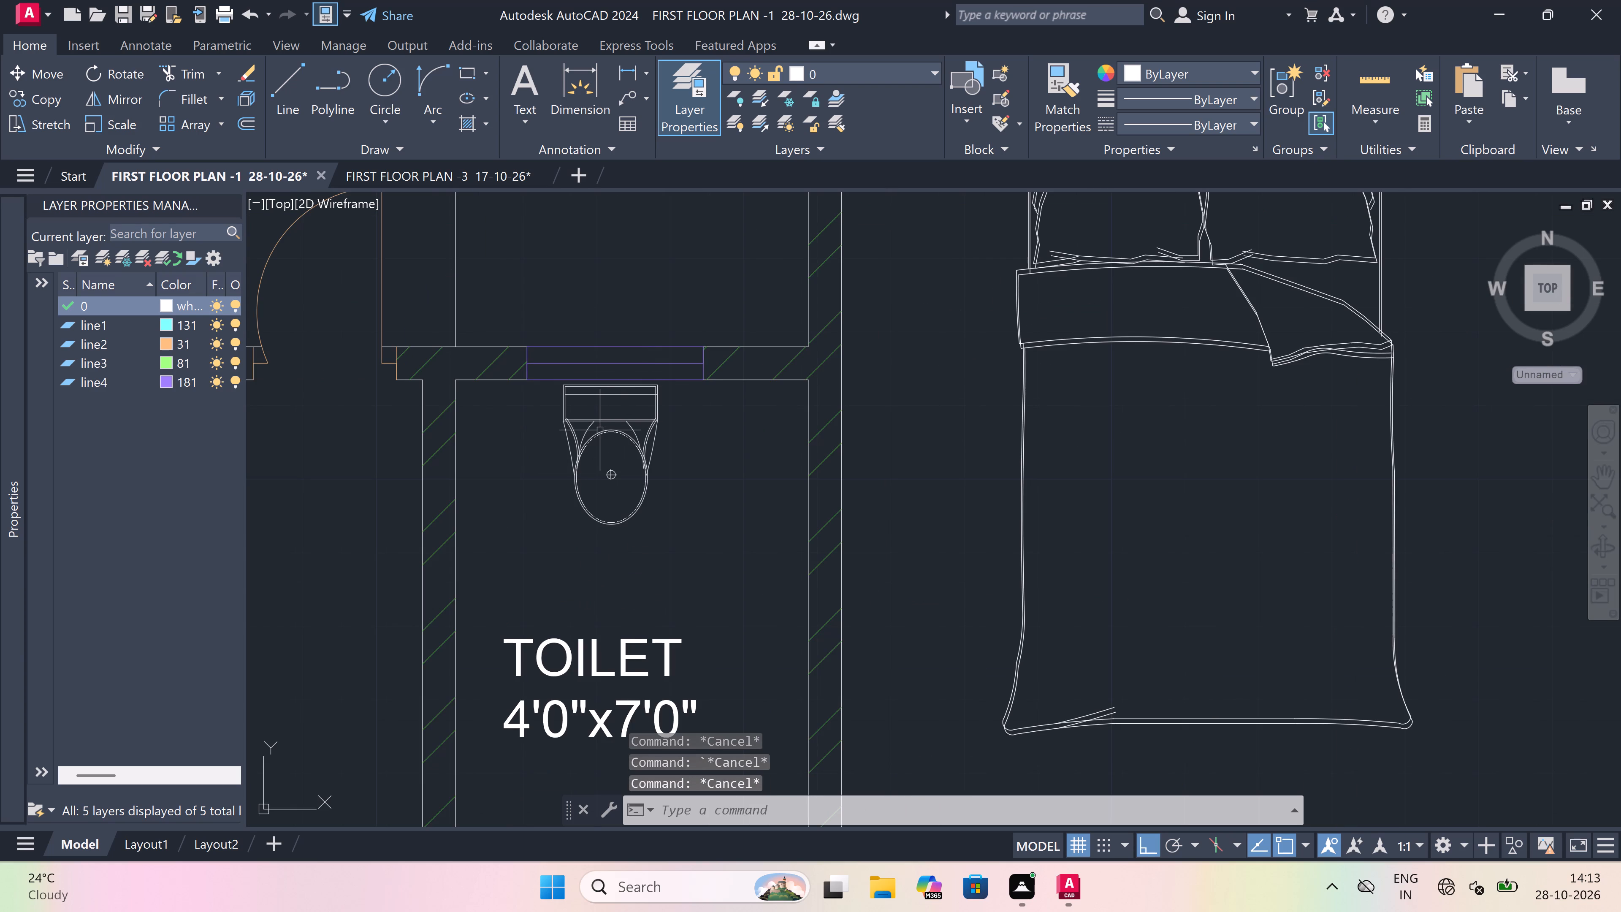
# Copy the WC from the upper unit's 4'0"x7'0" toilet to below the window of the lower unit's 4'0"x8'0" toilet, with Ortho off.
pyautogui.click(607, 430)
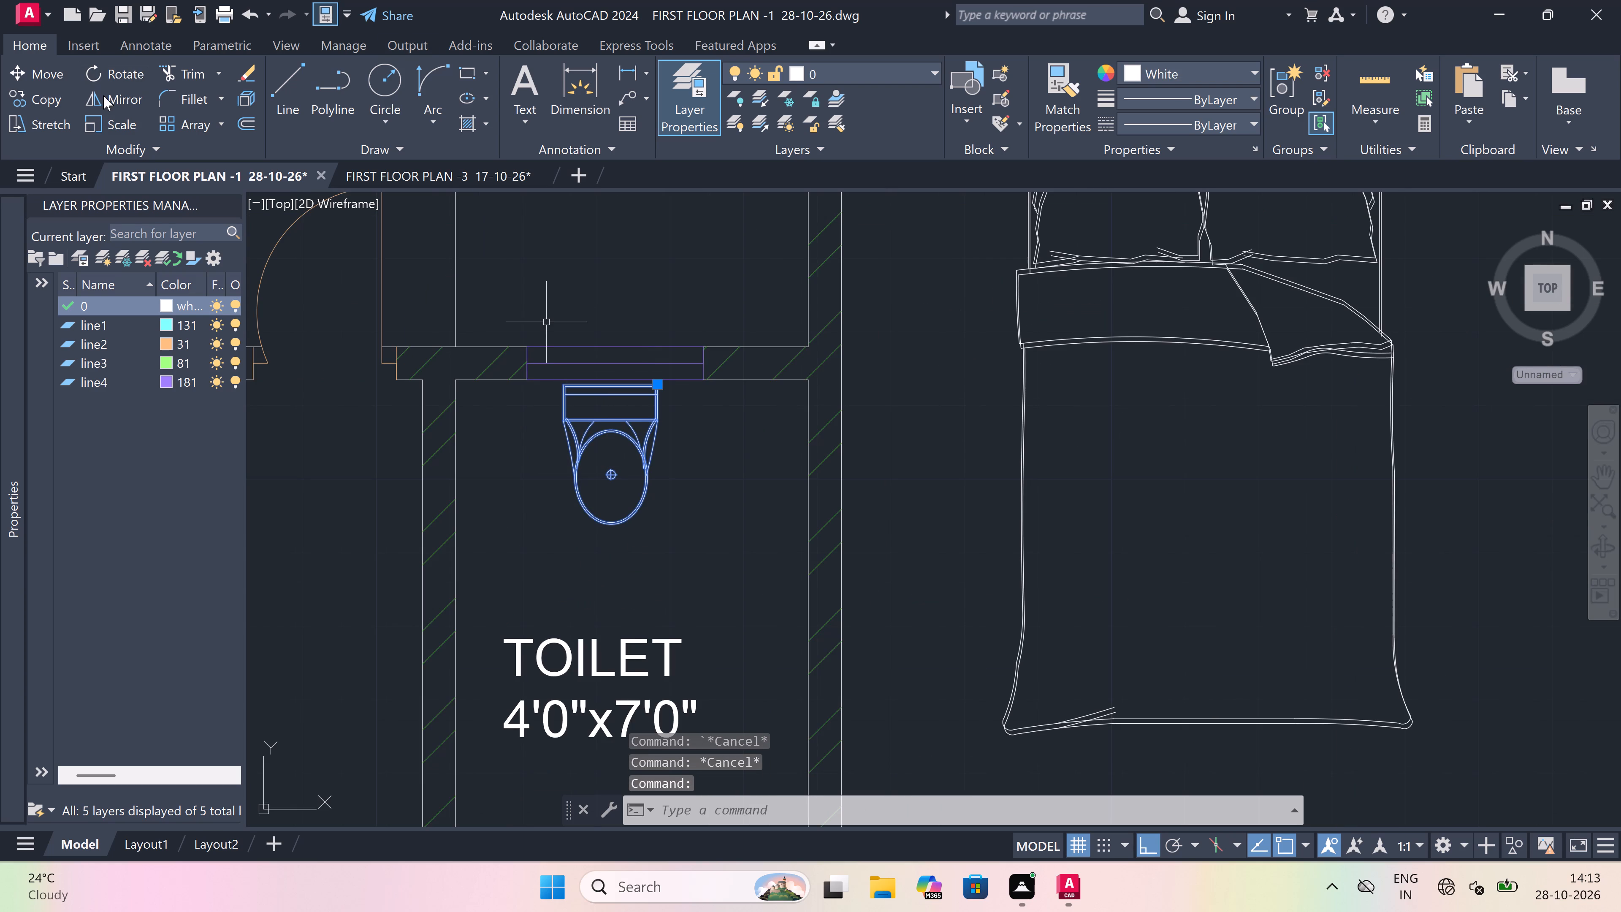
pyautogui.moveTo(32, 95); pyautogui.dragTo(51, 100)
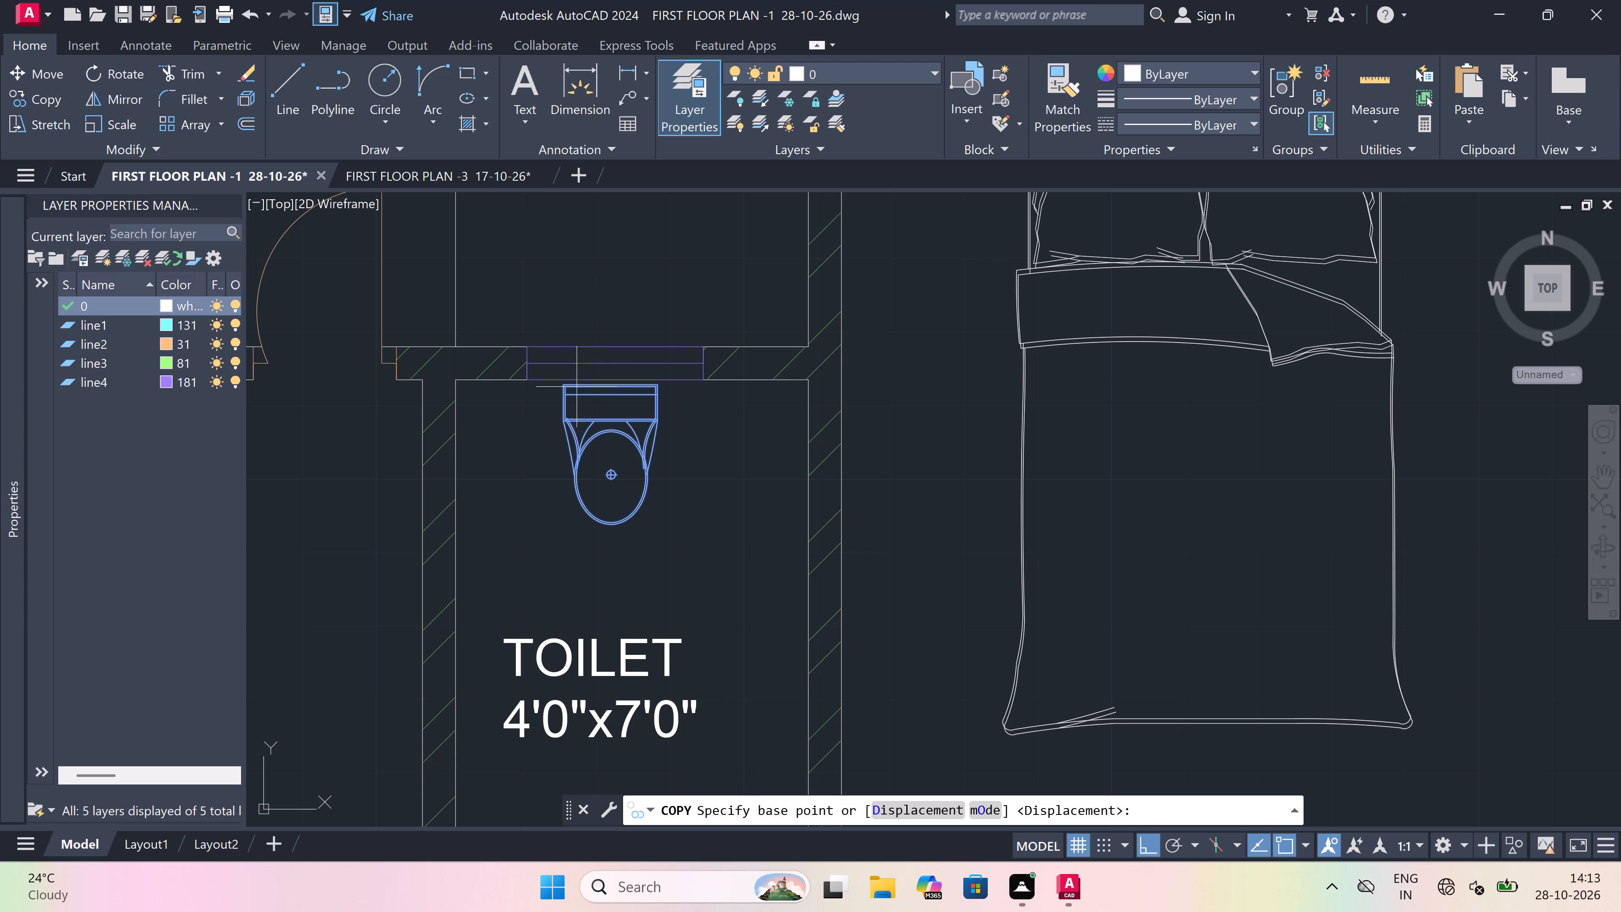
pyautogui.click(605, 383)
pyautogui.scroll(-4, 605, 383)
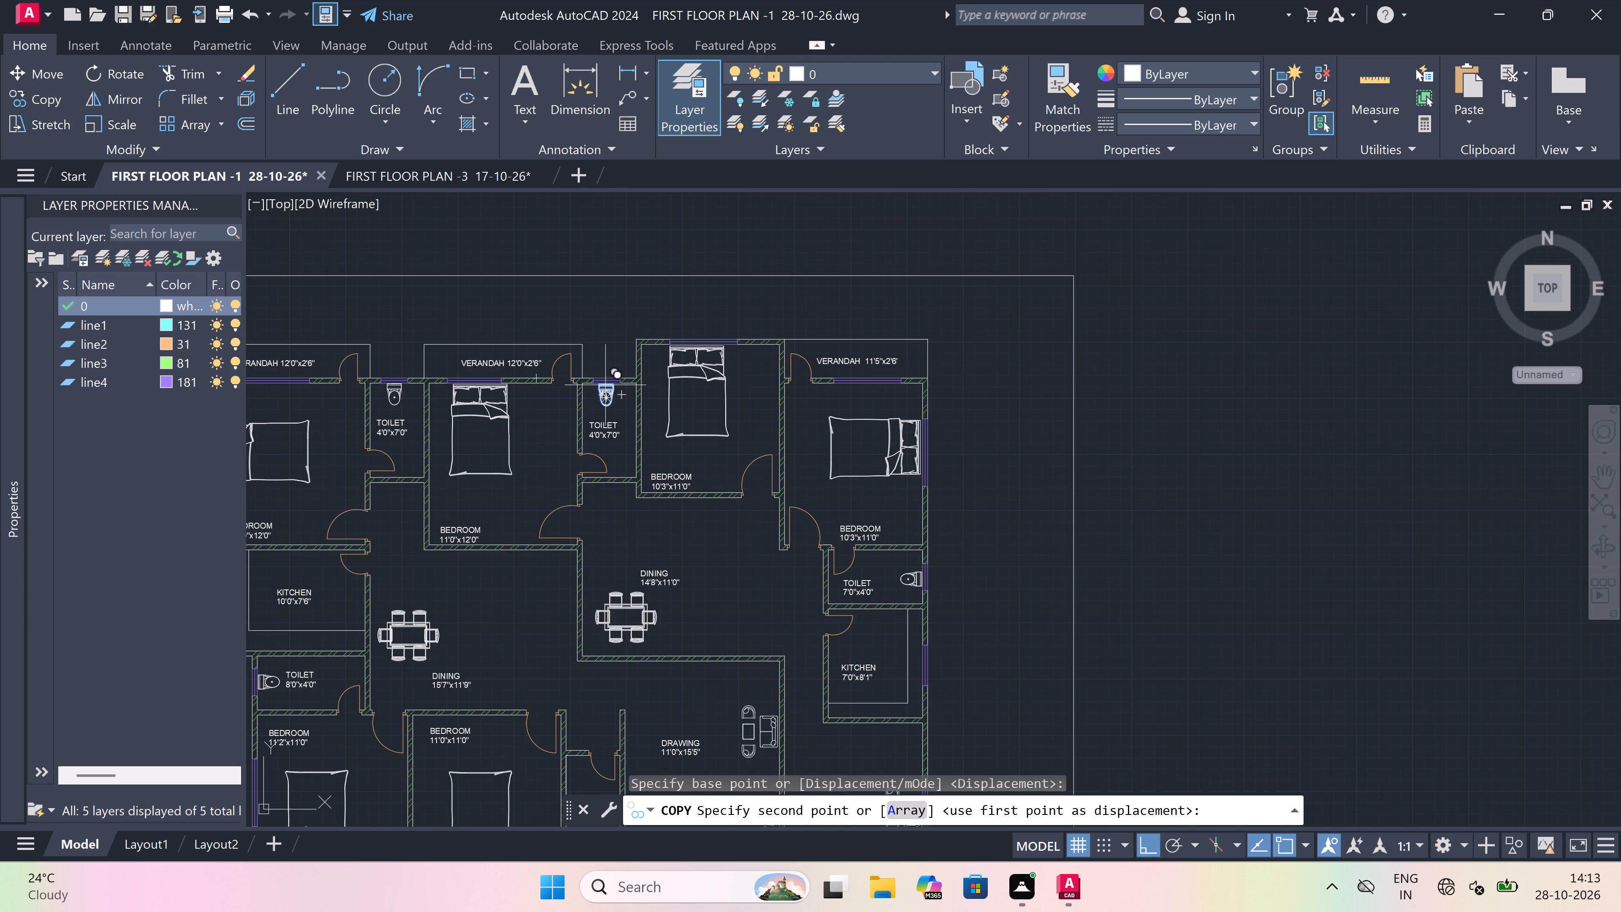
pyautogui.scroll(-3, 573, 494)
pyautogui.press('F8')
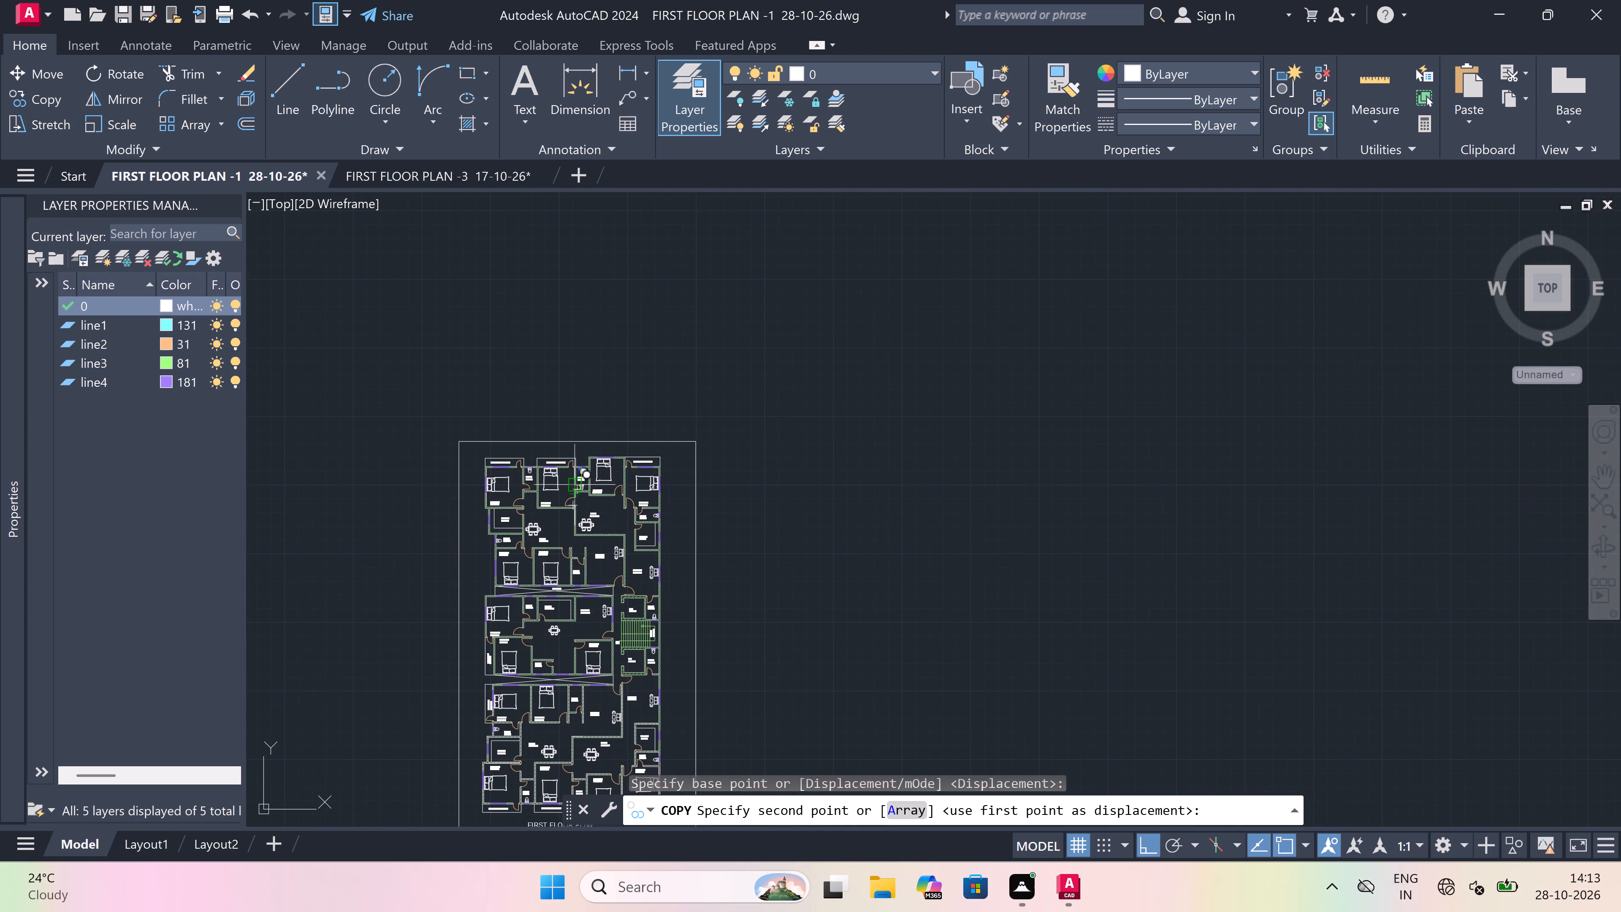
pyautogui.scroll(2, 526, 702)
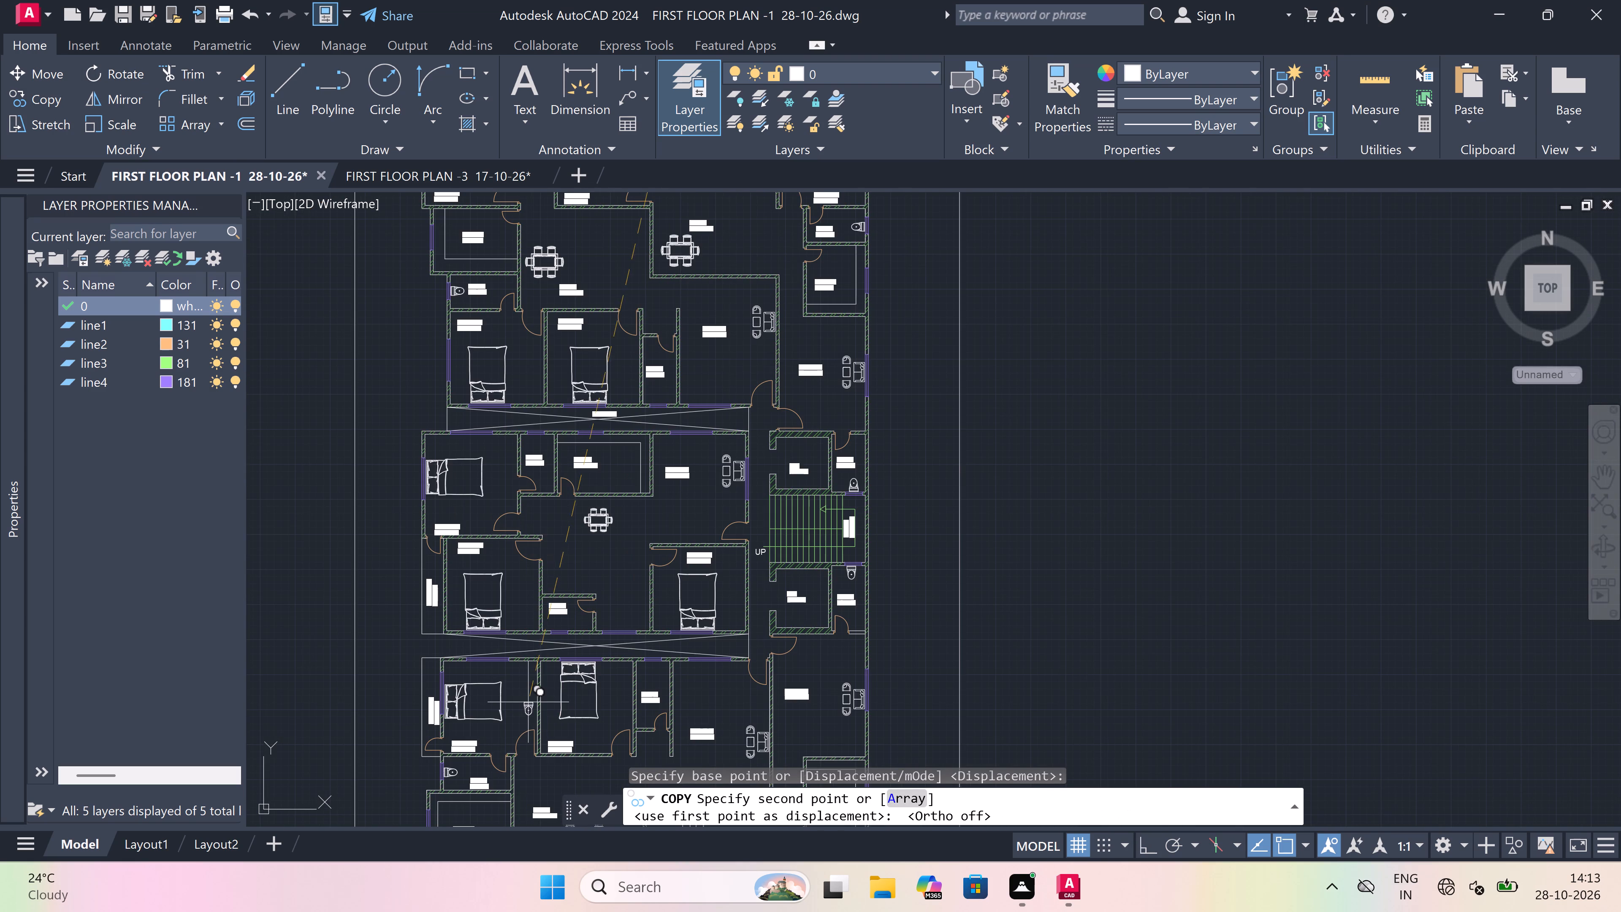
pyautogui.scroll(3, 665, 662)
pyautogui.scroll(2, 632, 682)
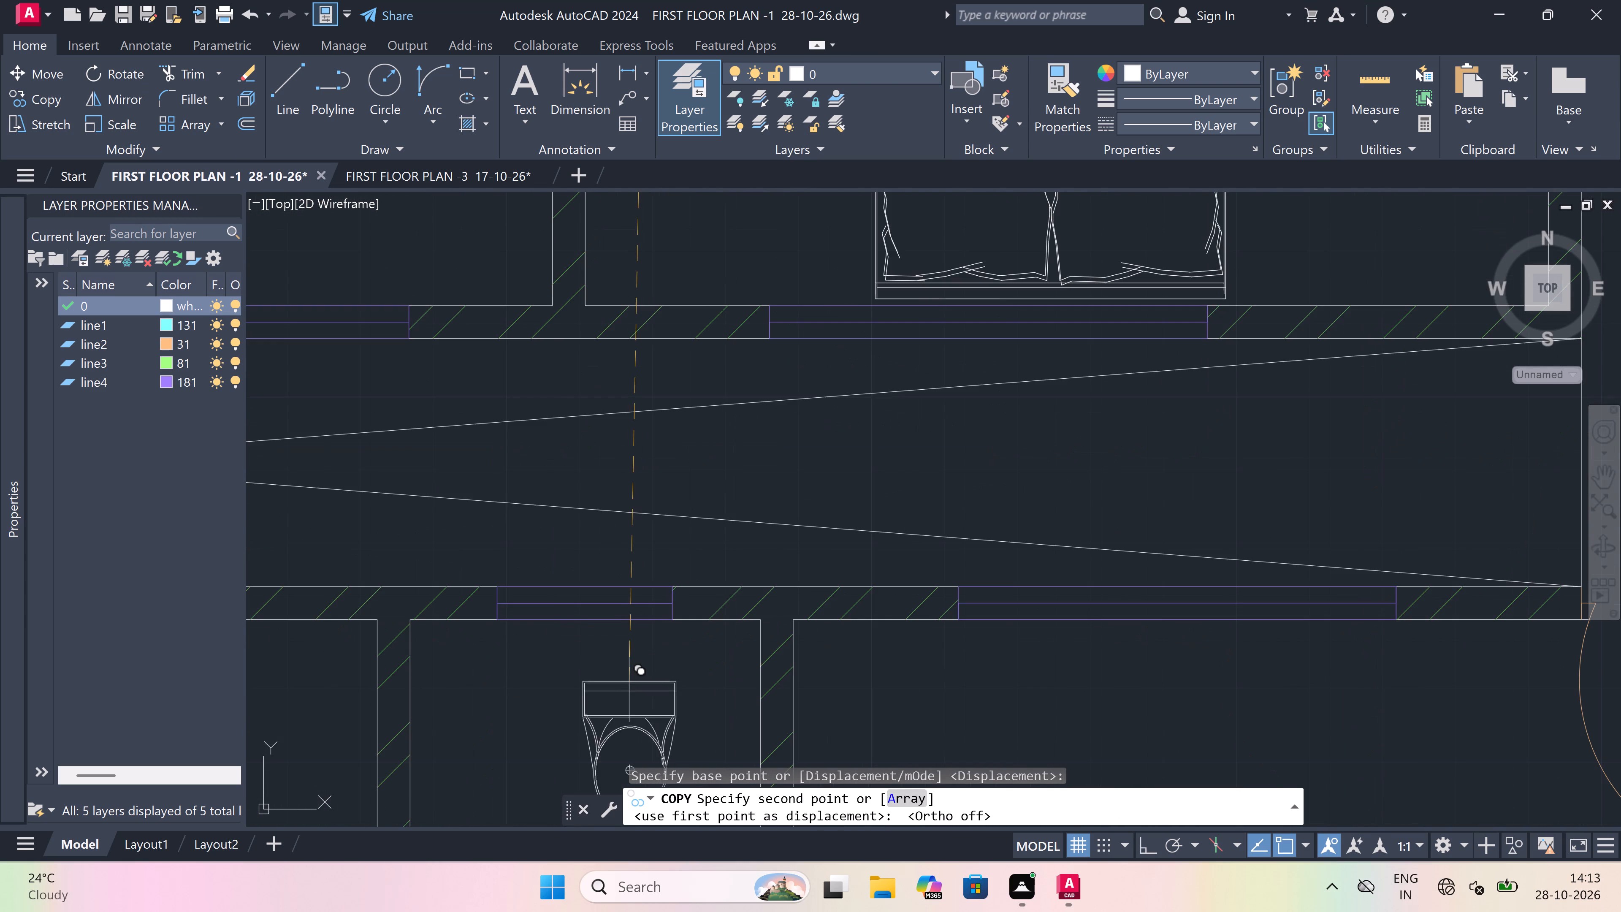
pyautogui.scroll(3, 542, 622)
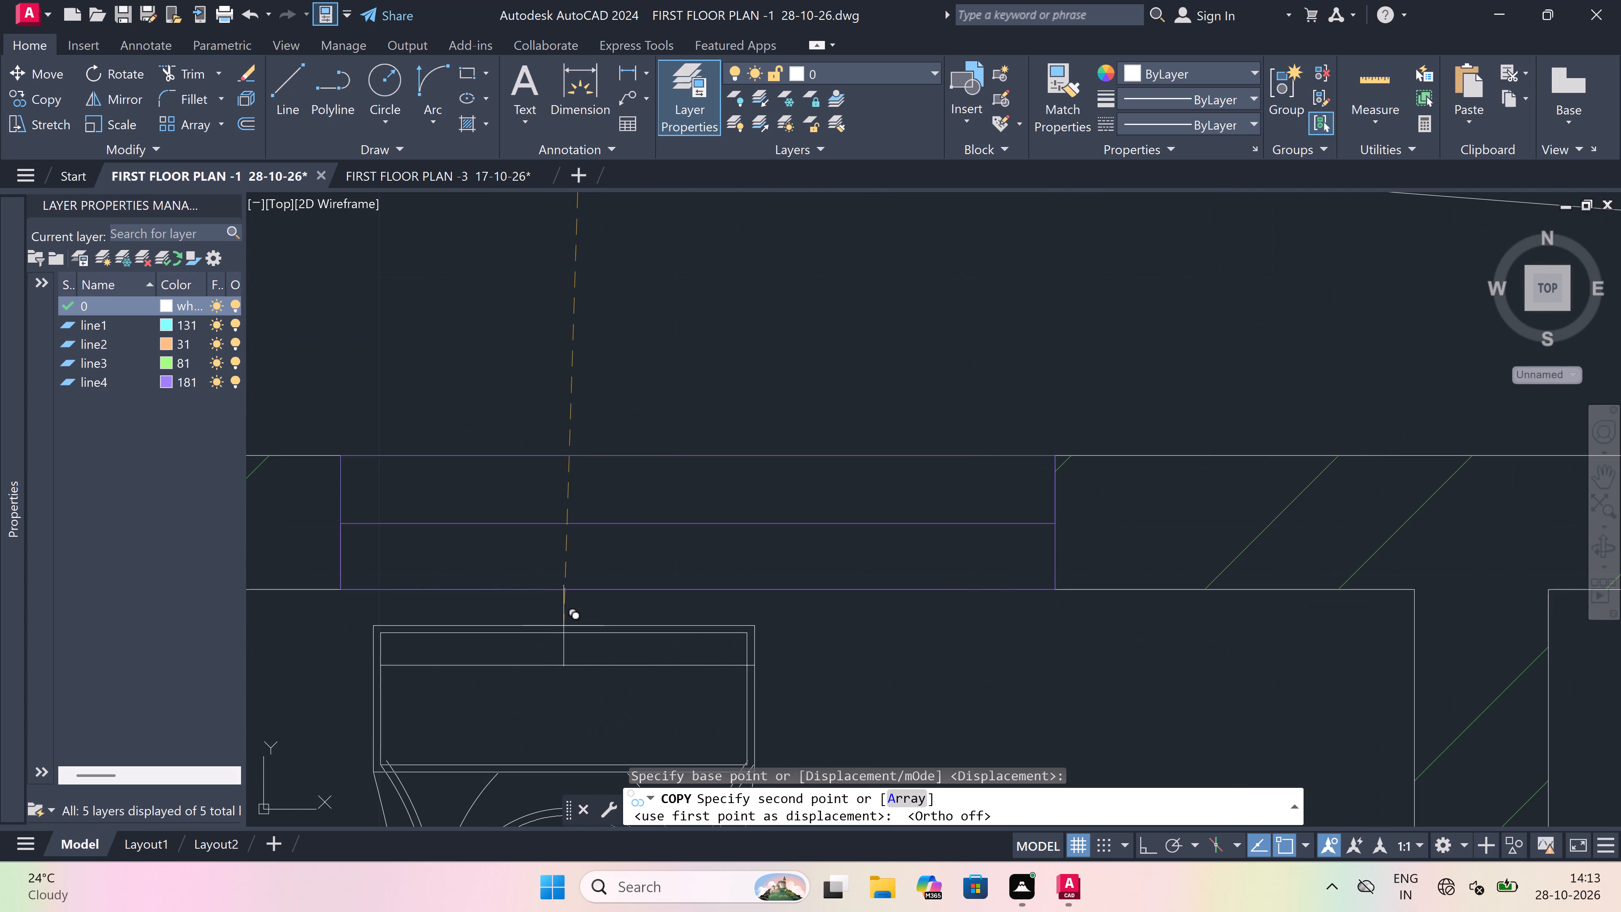
pyautogui.click(570, 618)
pyautogui.scroll(-5, 536, 702)
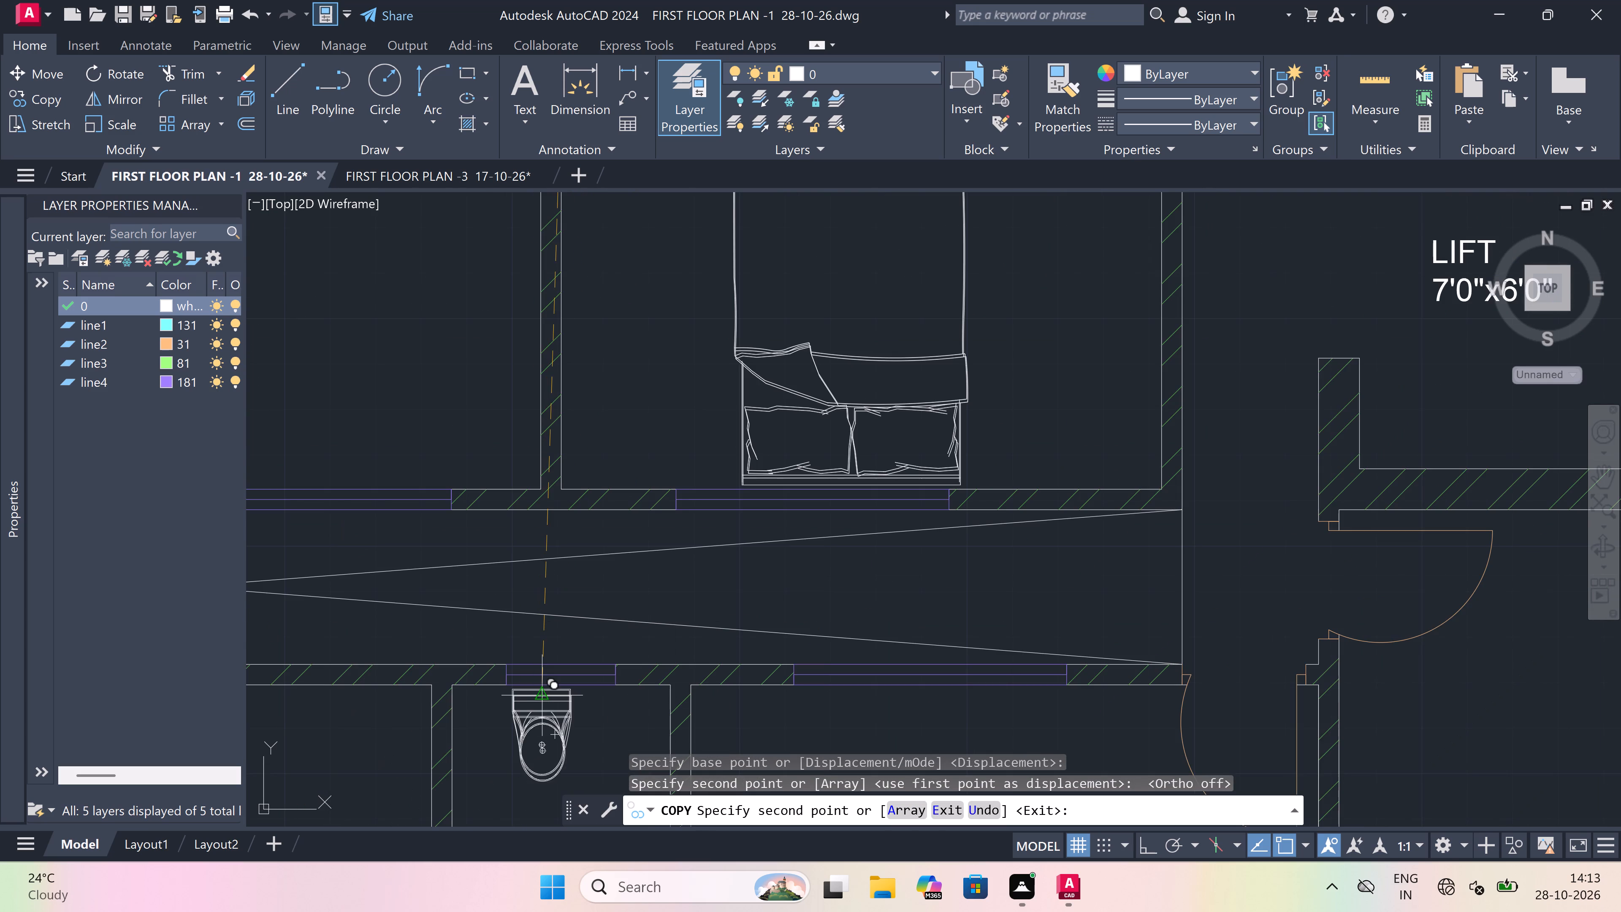
pyautogui.press('Escape')
# Copy the WC from the lower unit's 4'0"x8'0" toilet to below the window of the middle unit's 4'0"x7'0" toilet.
pyautogui.scroll(-5, 536, 693)
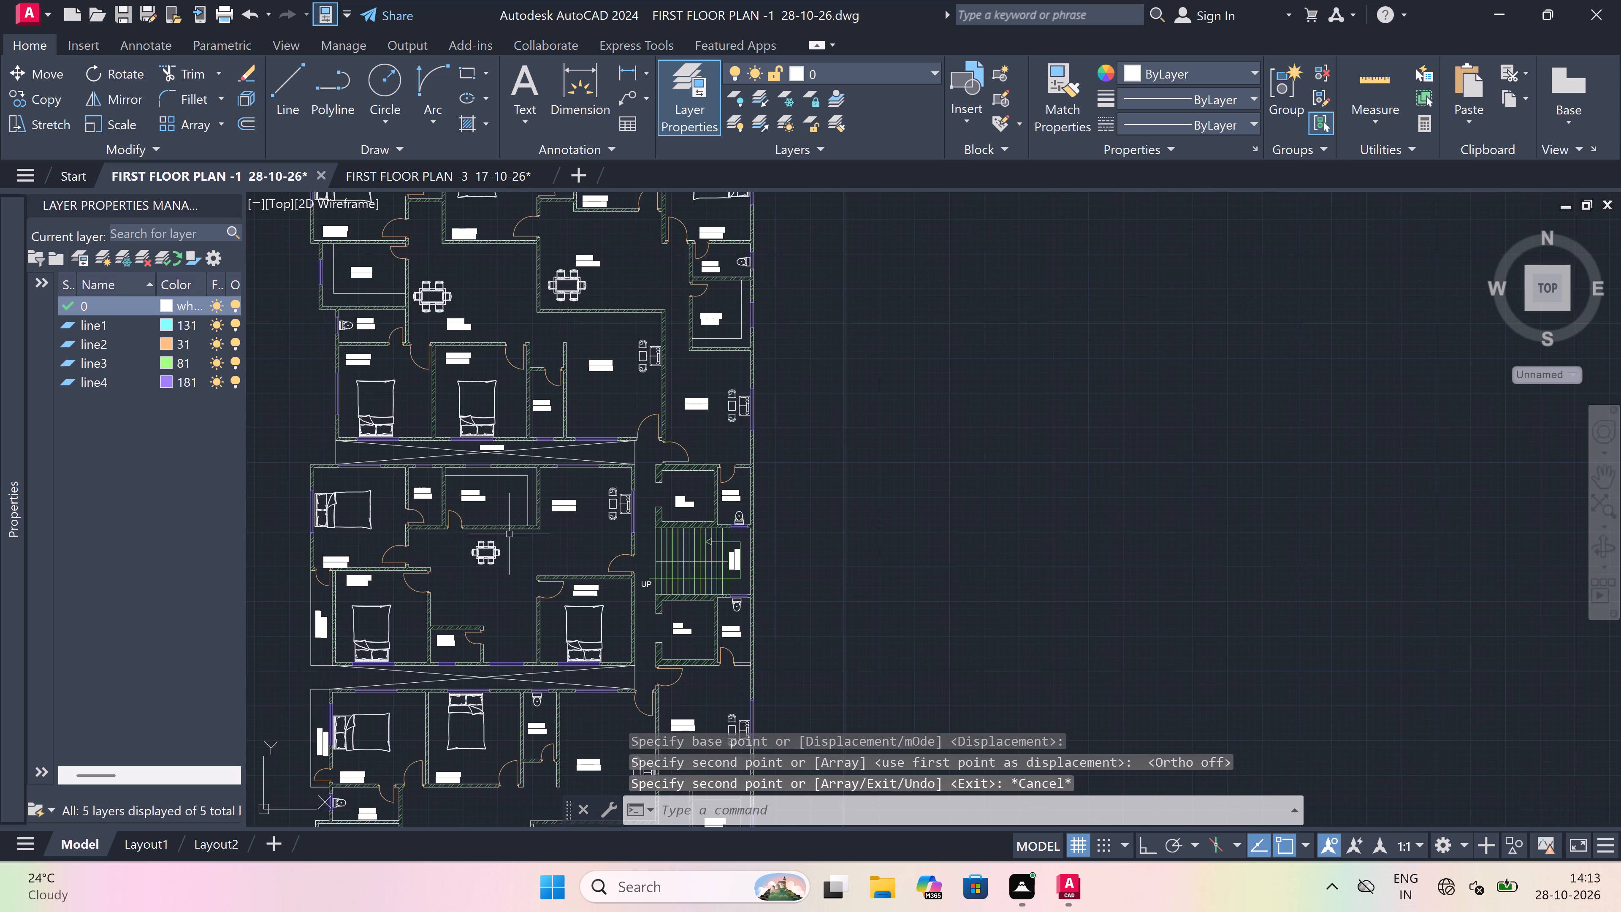
pyautogui.scroll(-1, 395, 426)
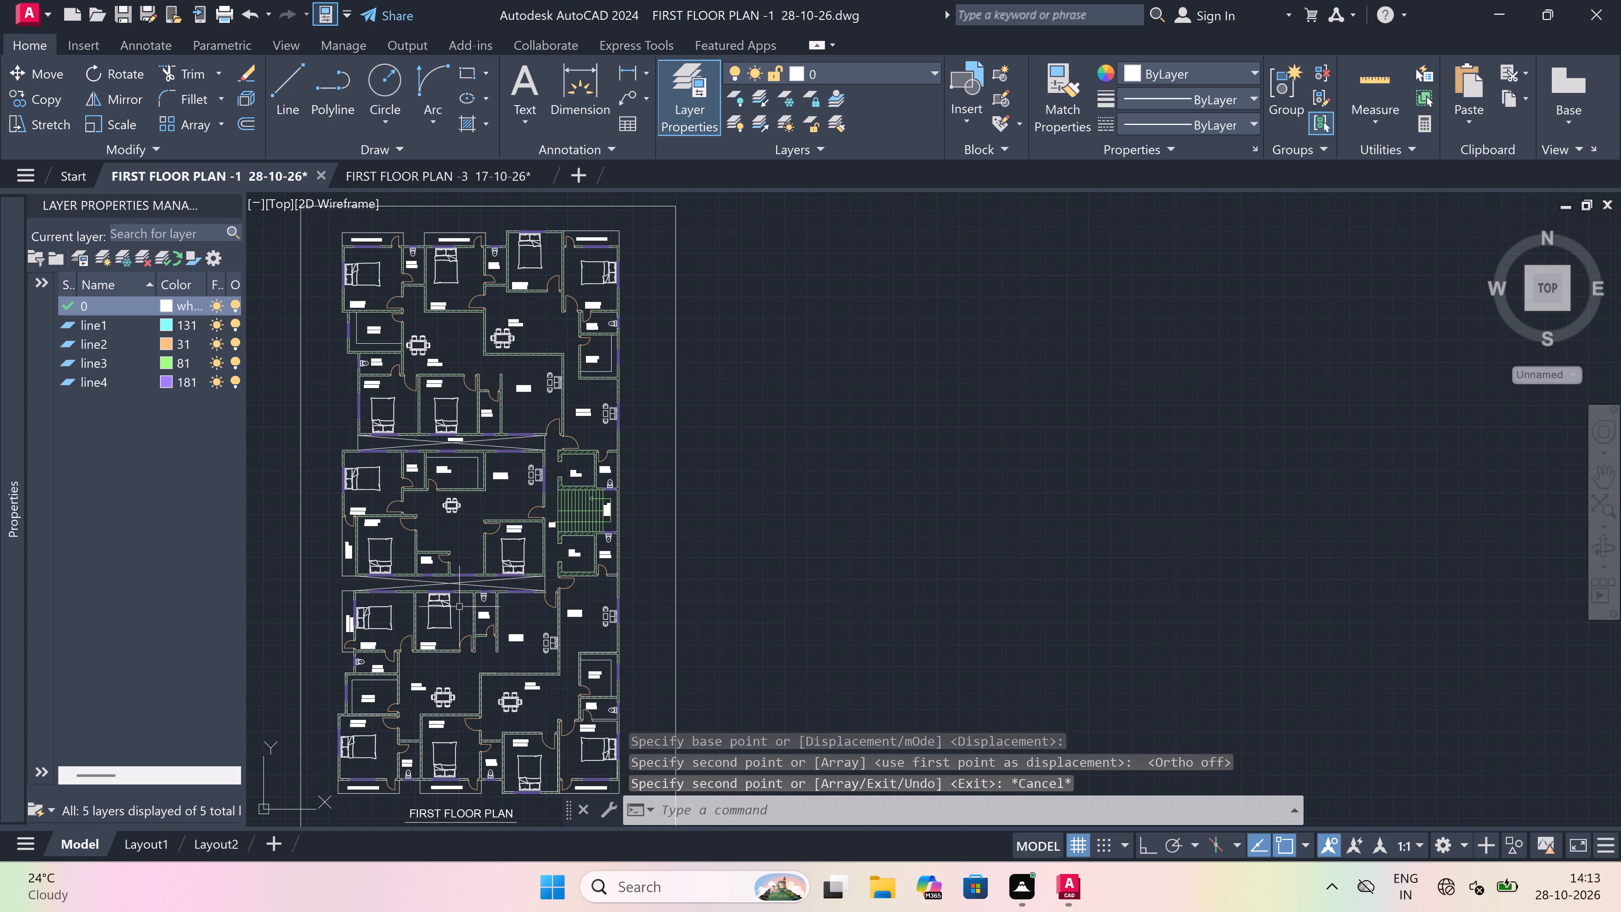
pyautogui.scroll(2, 459, 607)
pyautogui.scroll(5, 507, 577)
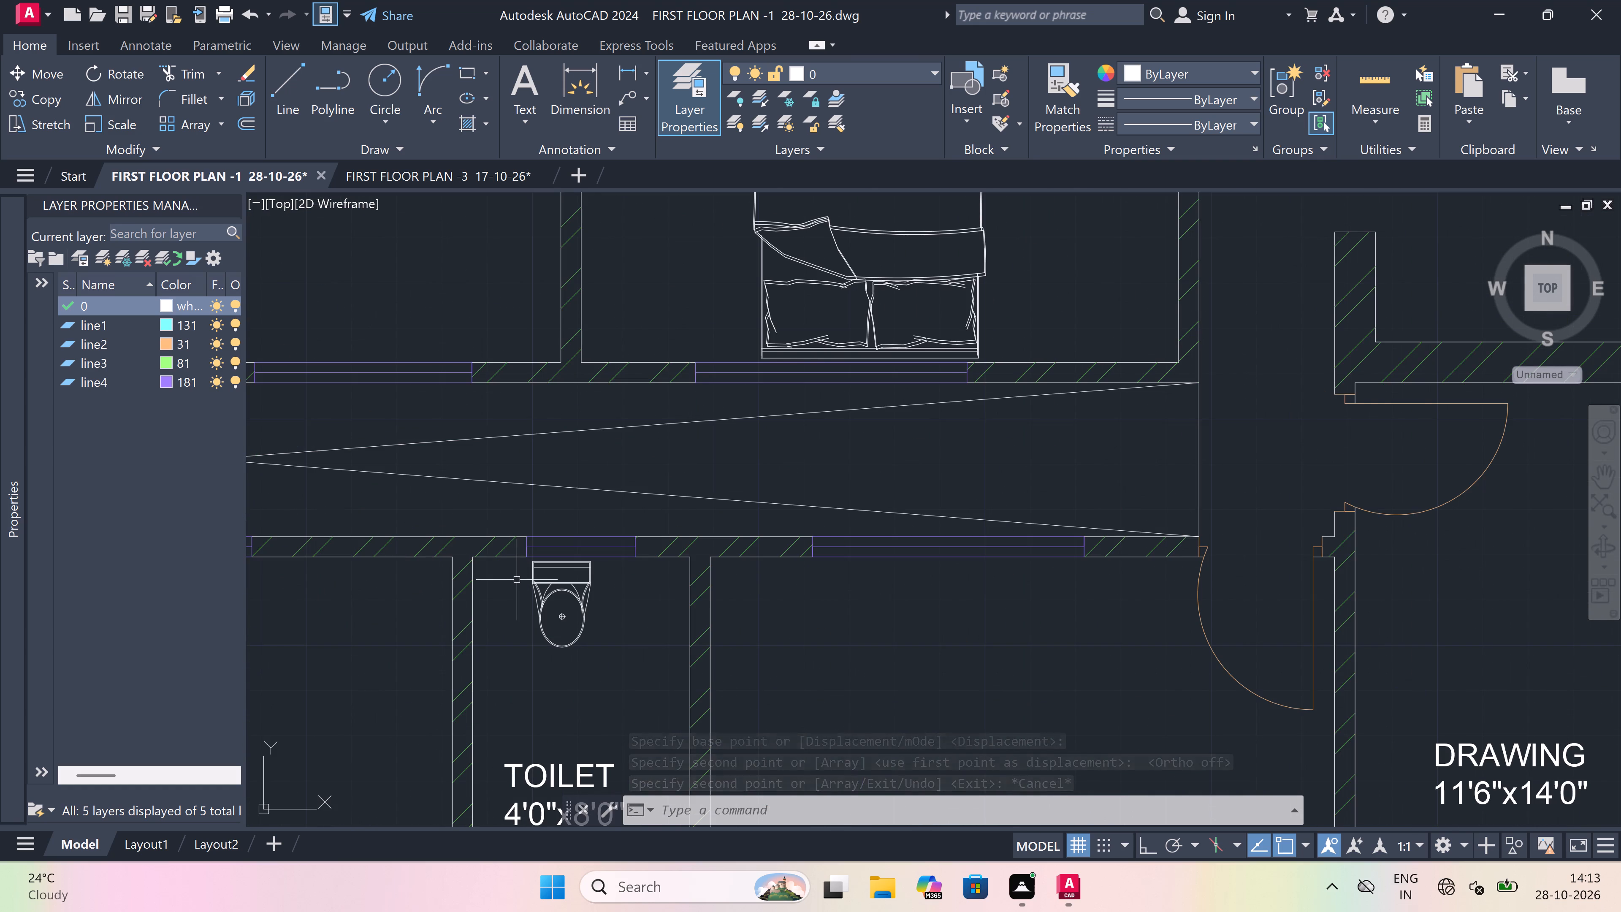
pyautogui.moveTo(672, 544); pyautogui.dragTo(661, 567)
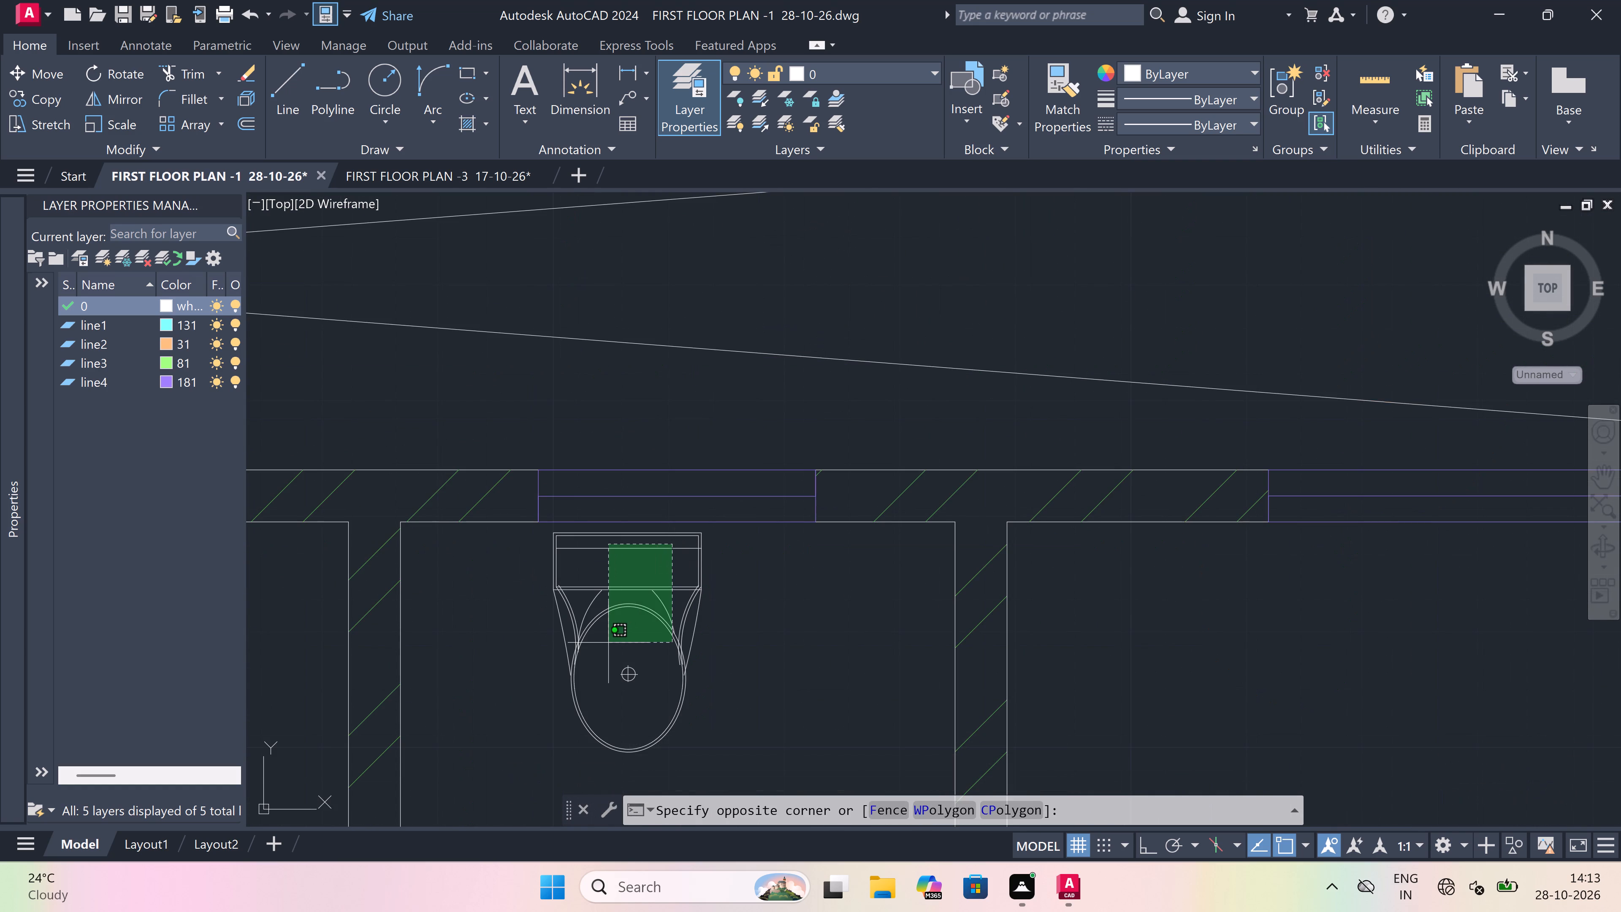
pyautogui.click(608, 643)
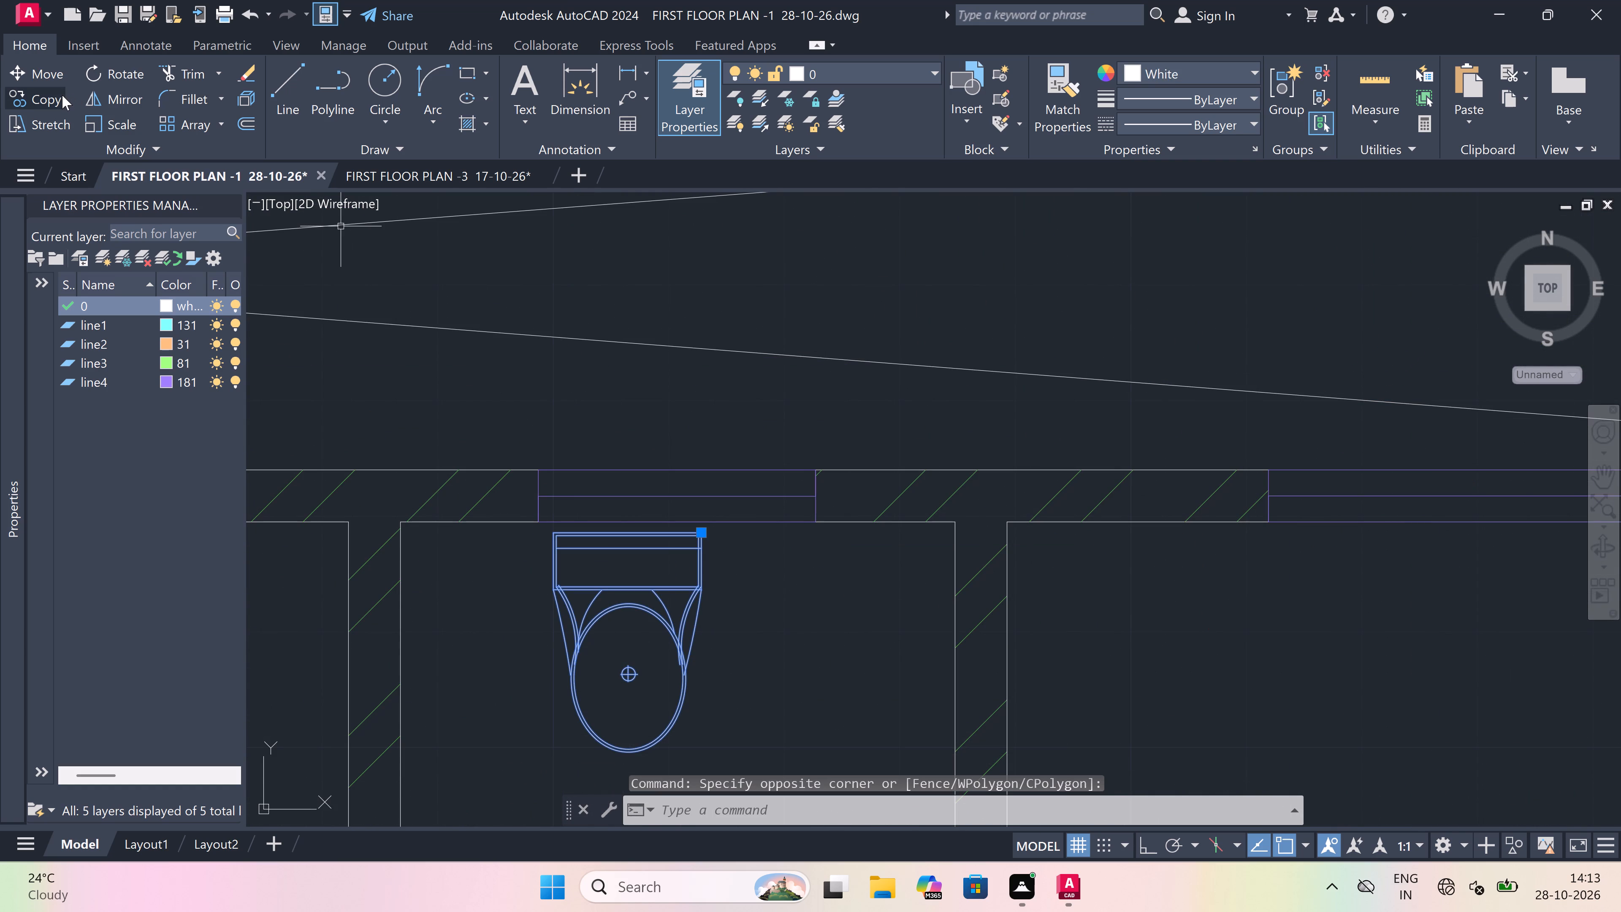
pyautogui.click(52, 95)
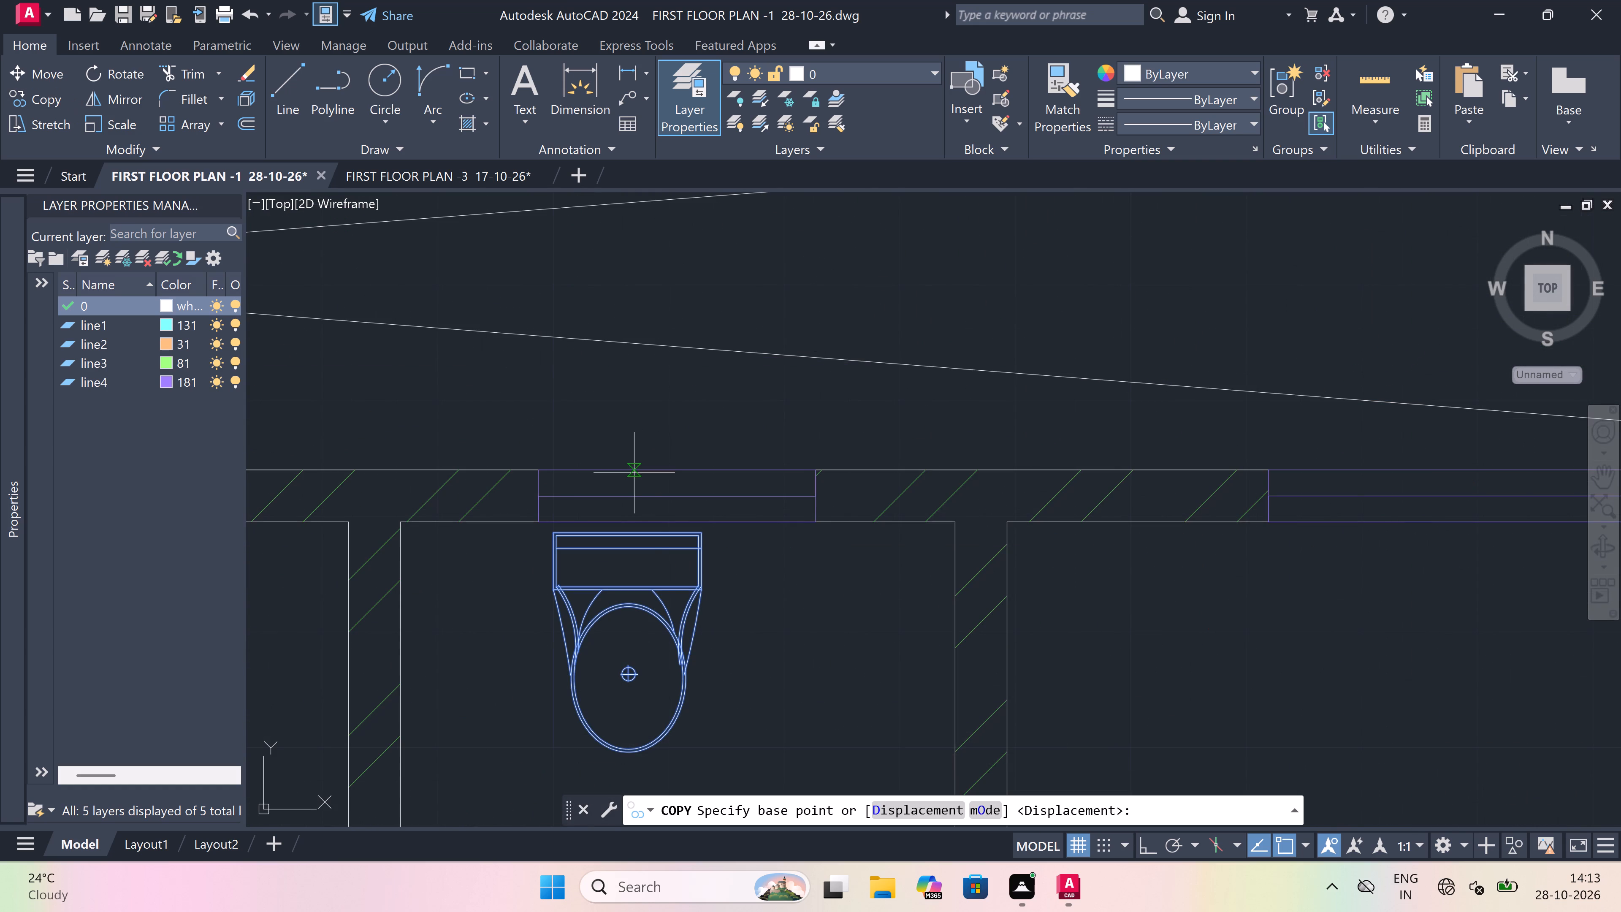
pyautogui.click(622, 532)
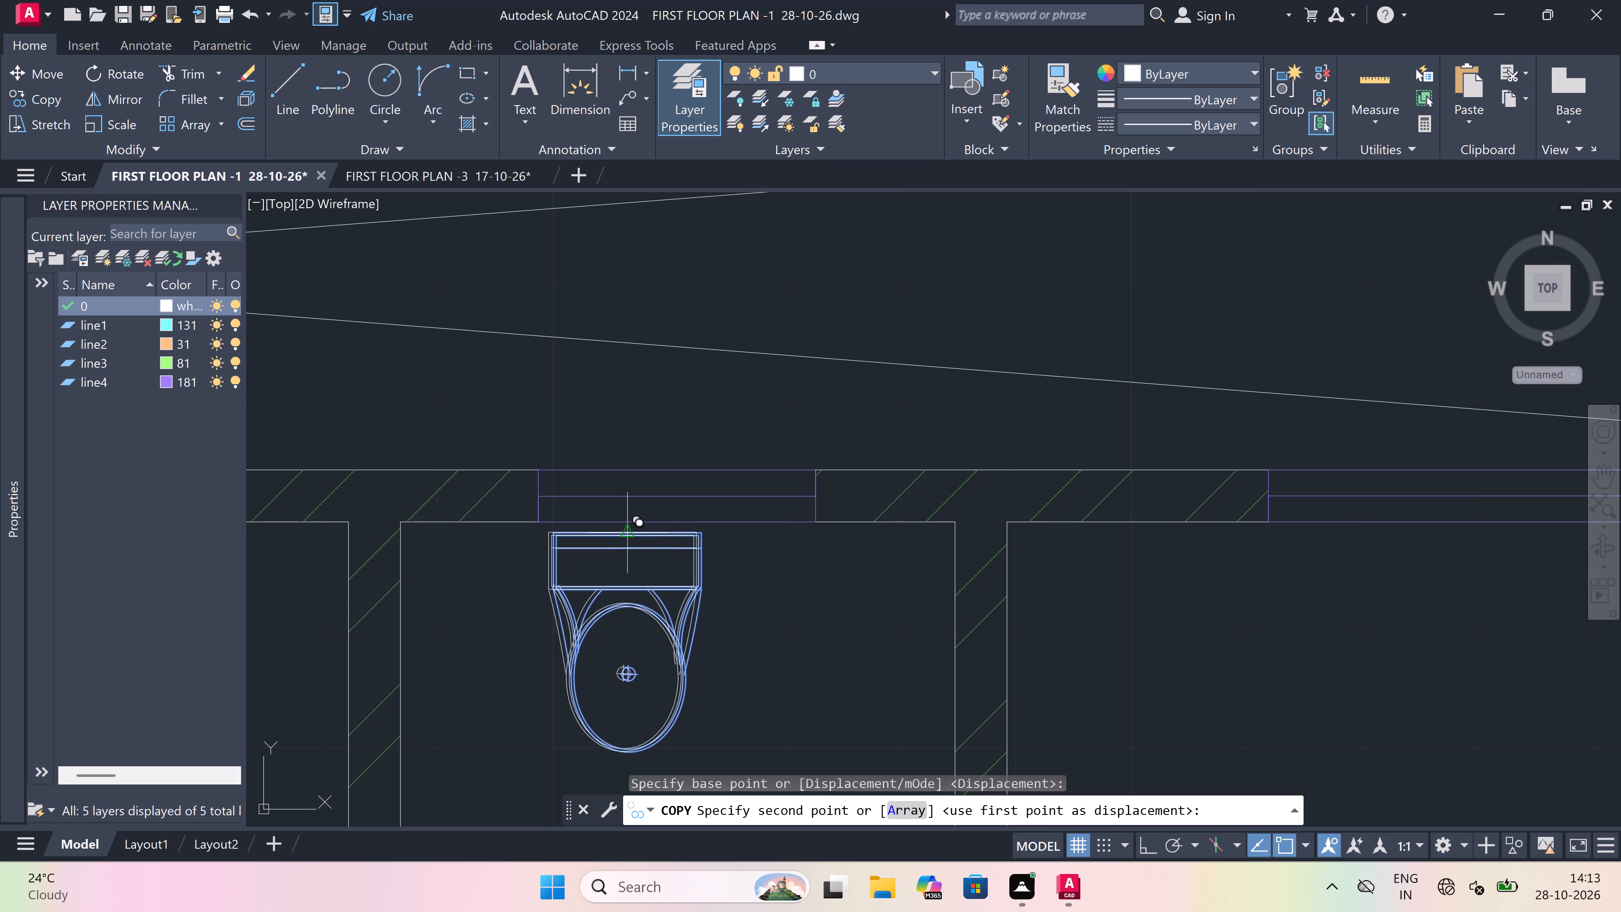
pyautogui.scroll(-10, 563, 577)
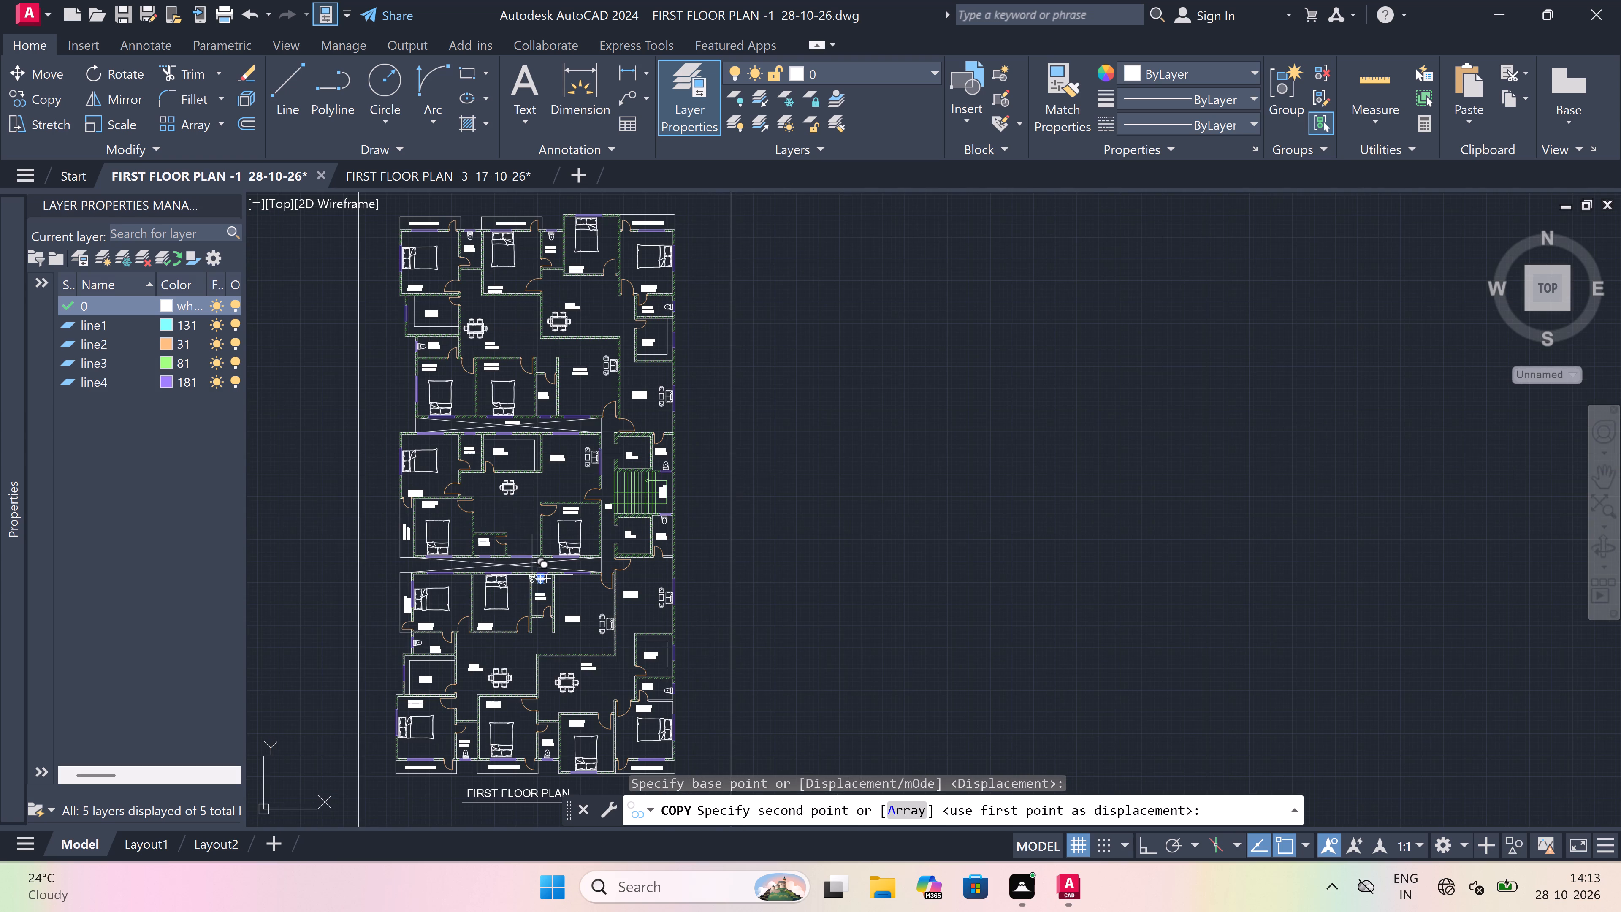
pyautogui.scroll(1, 458, 408)
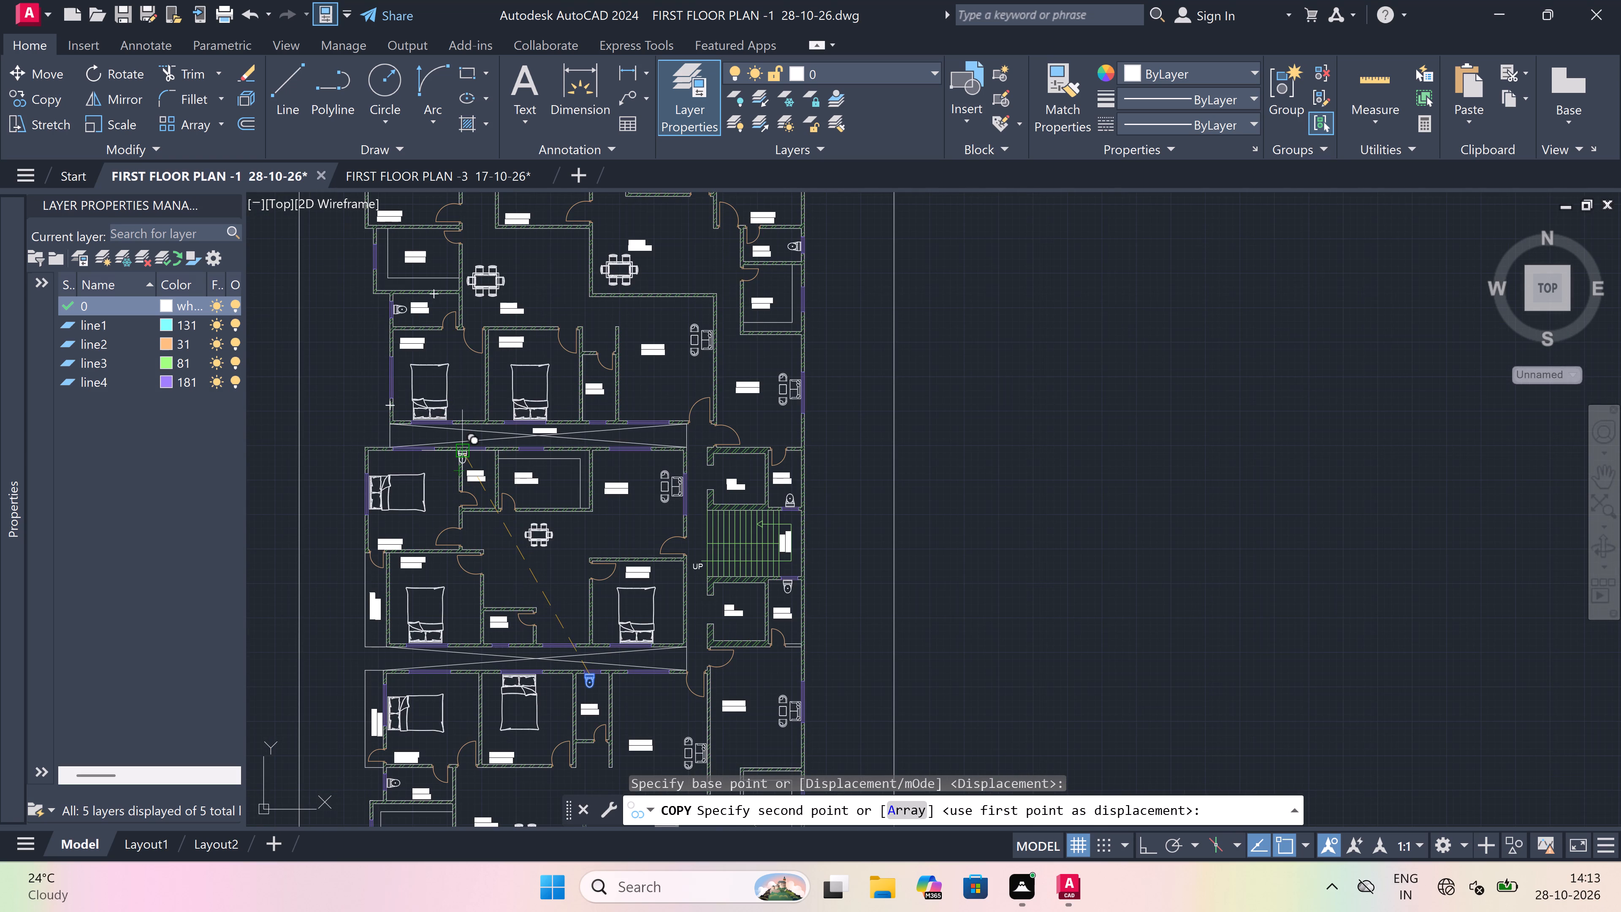
pyautogui.scroll(6, 474, 457)
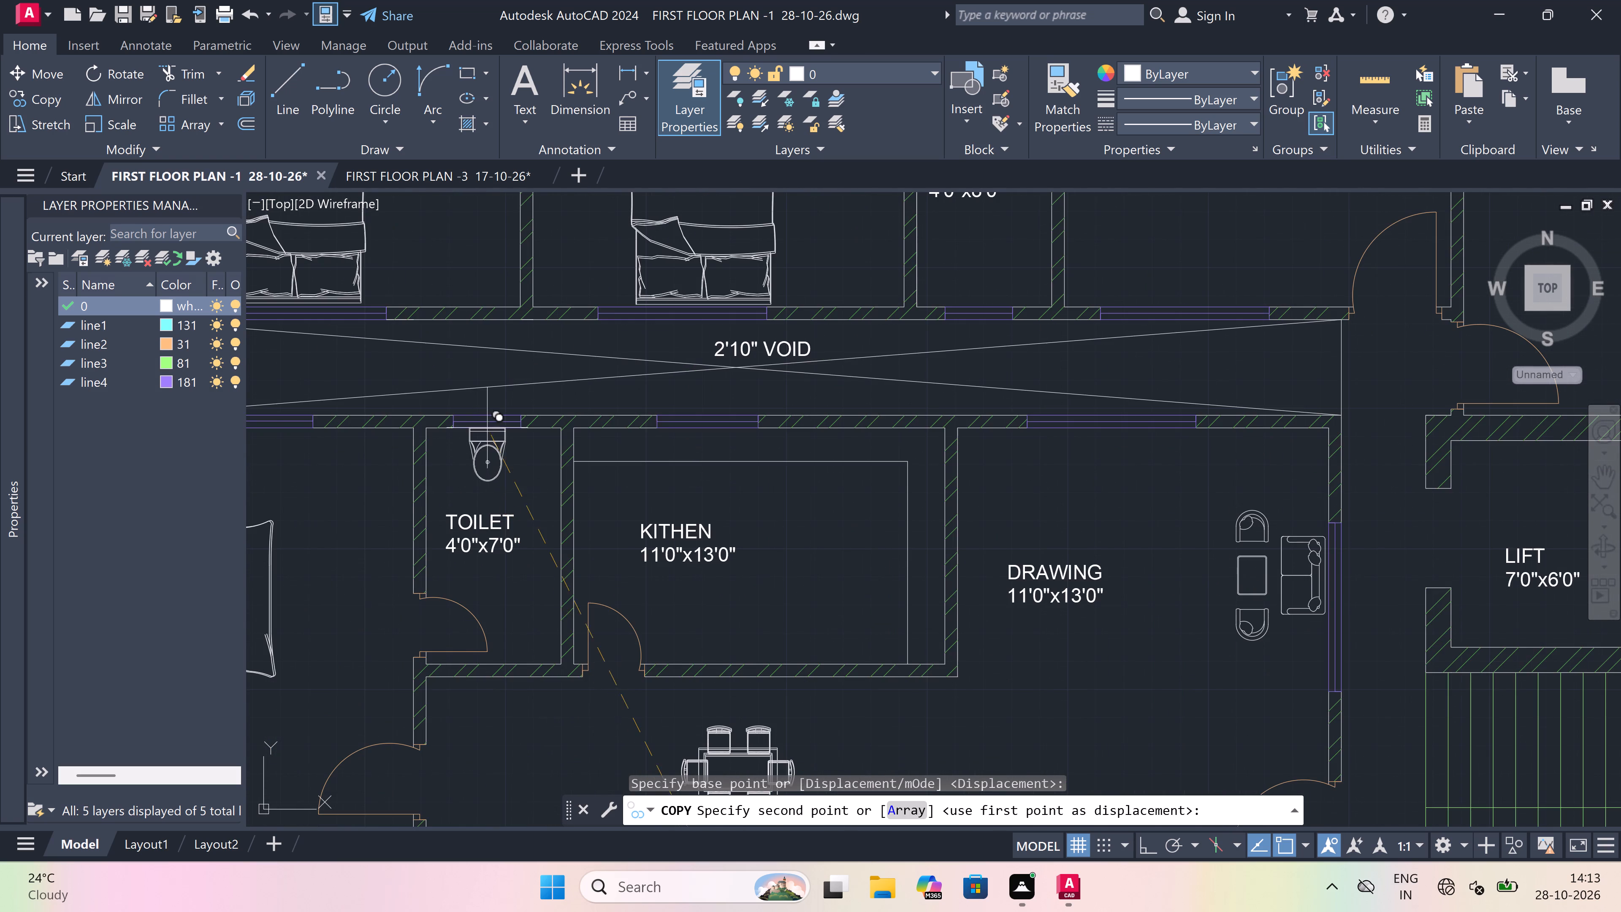
pyautogui.scroll(2, 491, 413)
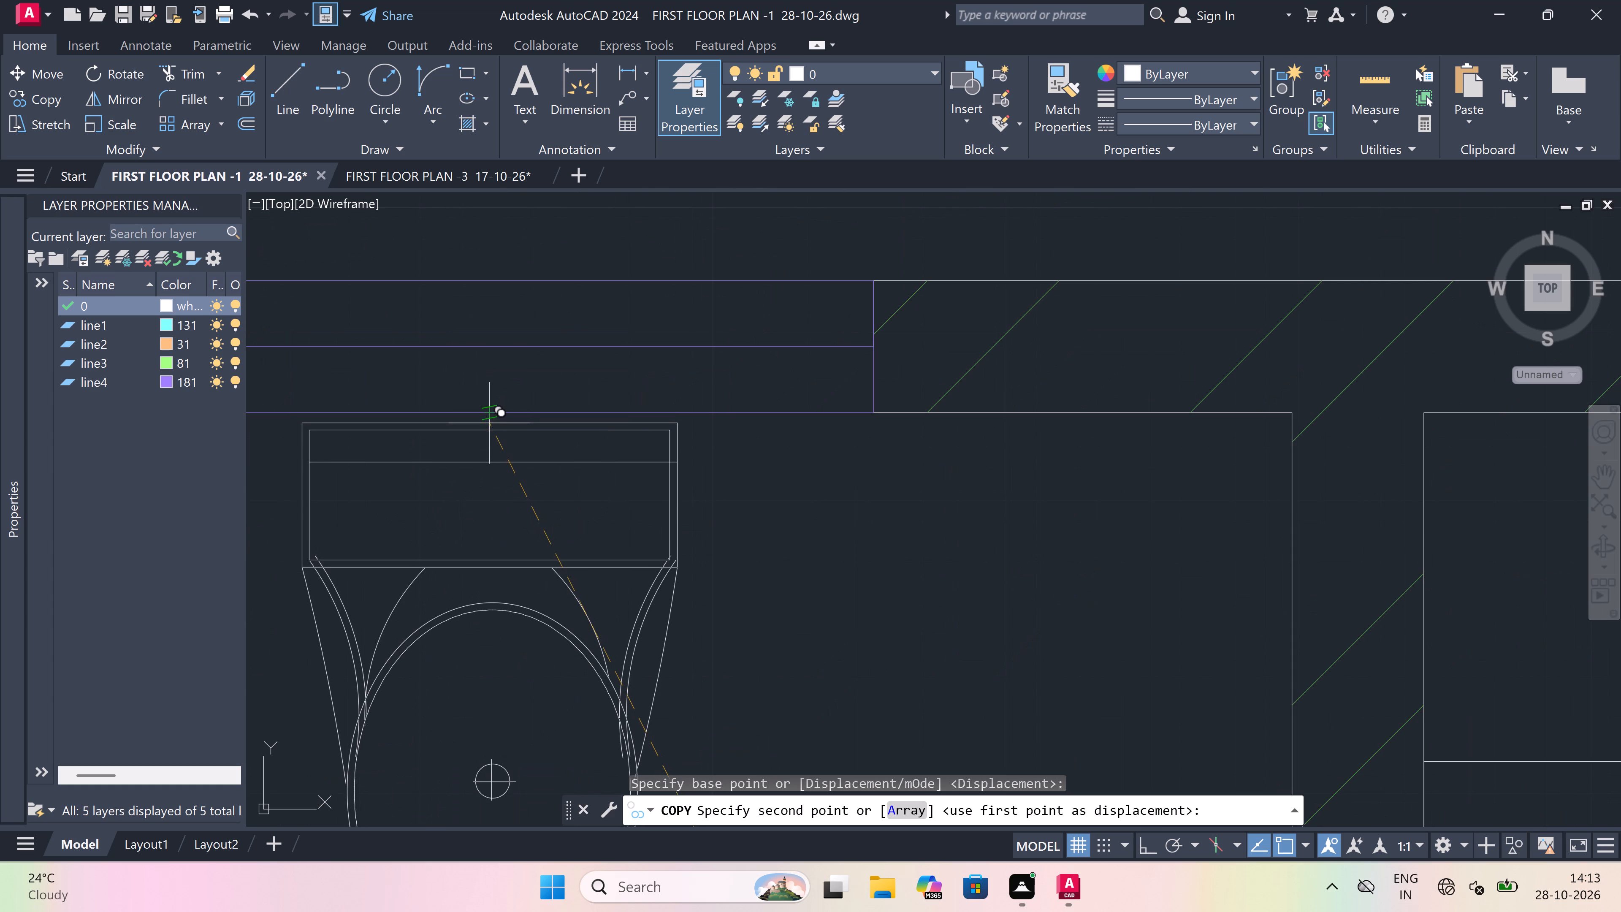
pyautogui.click(492, 425)
pyautogui.scroll(-3, 493, 425)
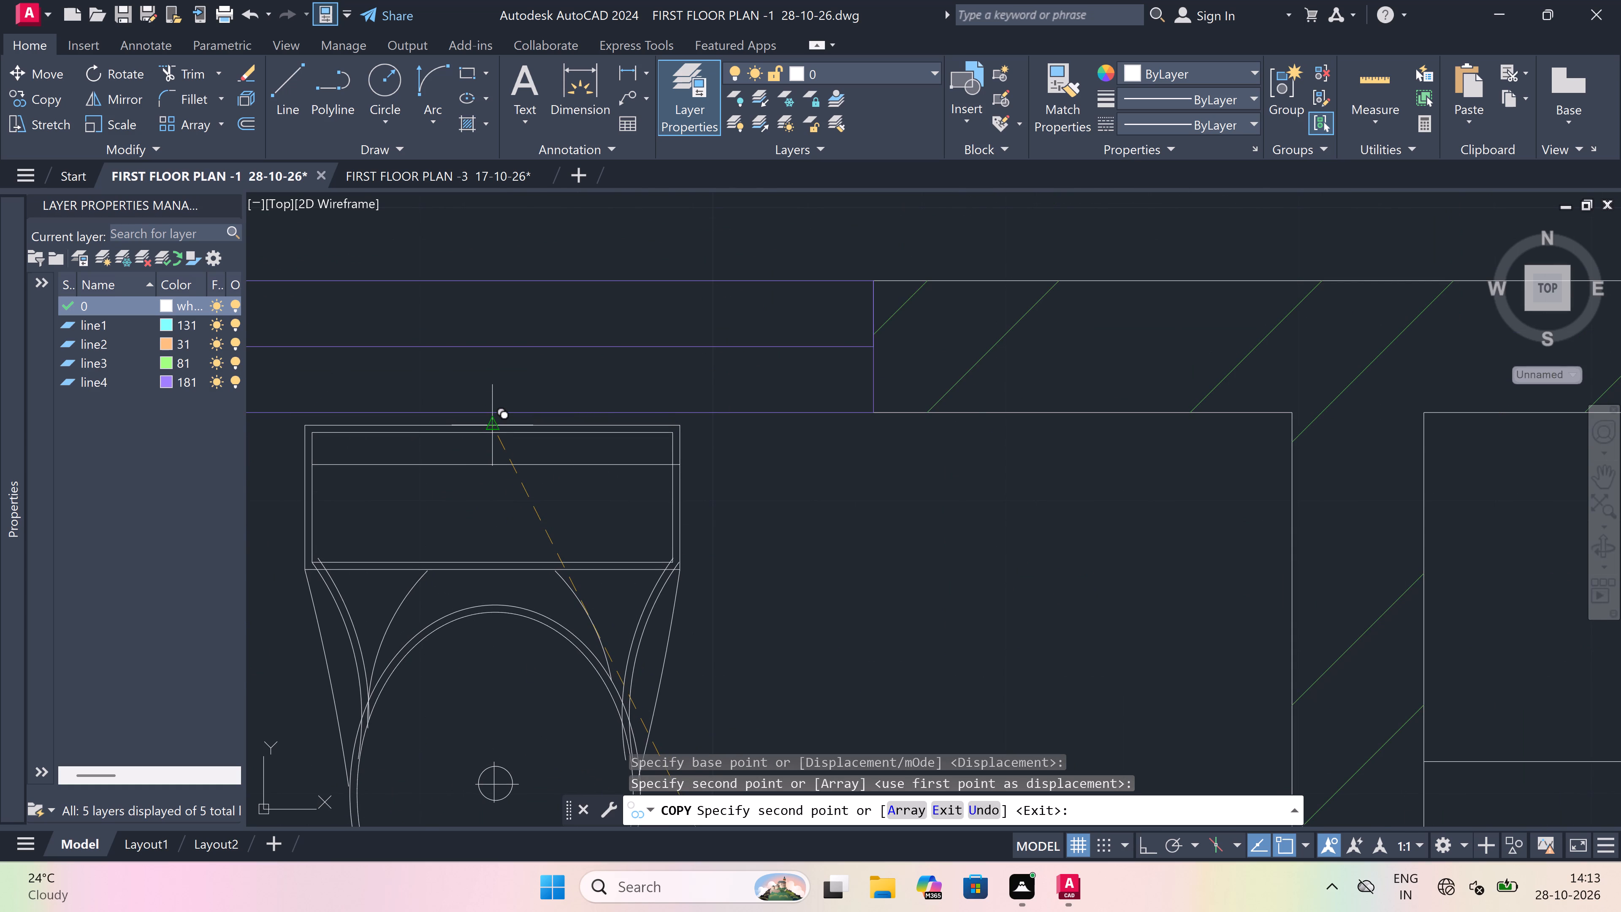
pyautogui.scroll(-6, 493, 425)
pyautogui.press('Escape')
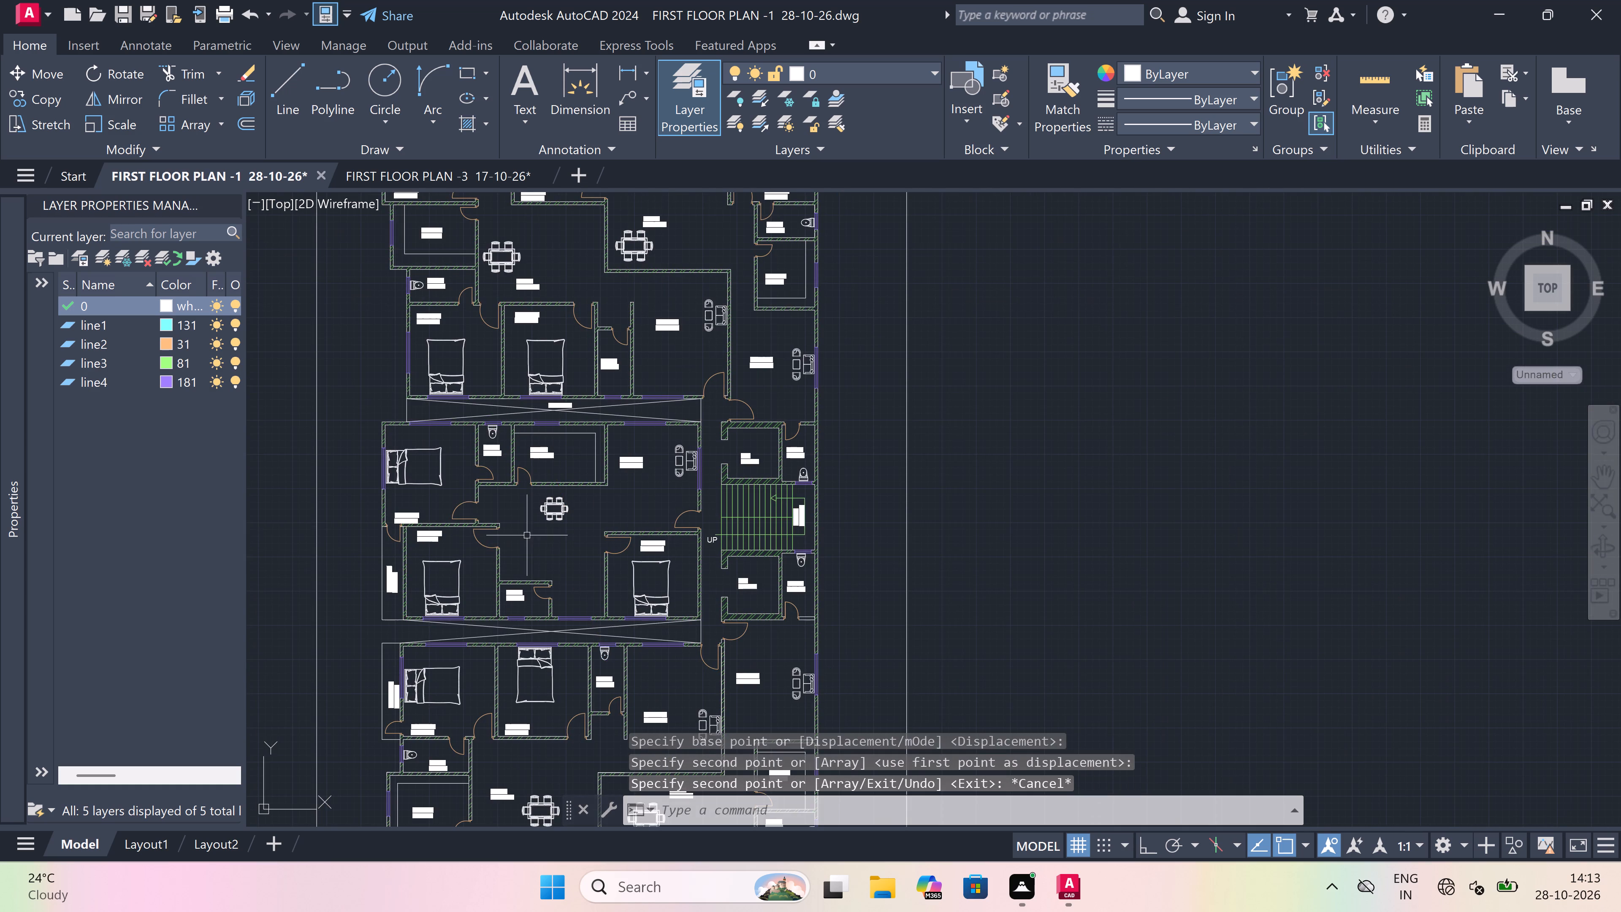
# Copy the WC from the lower unit's toilet labelled 4'0"7'0" into the middle unit's 6'0"x4'0" toilet, with its tank near the void-side wall.
pyautogui.scroll(-2, 527, 535)
pyautogui.scroll(2, 528, 619)
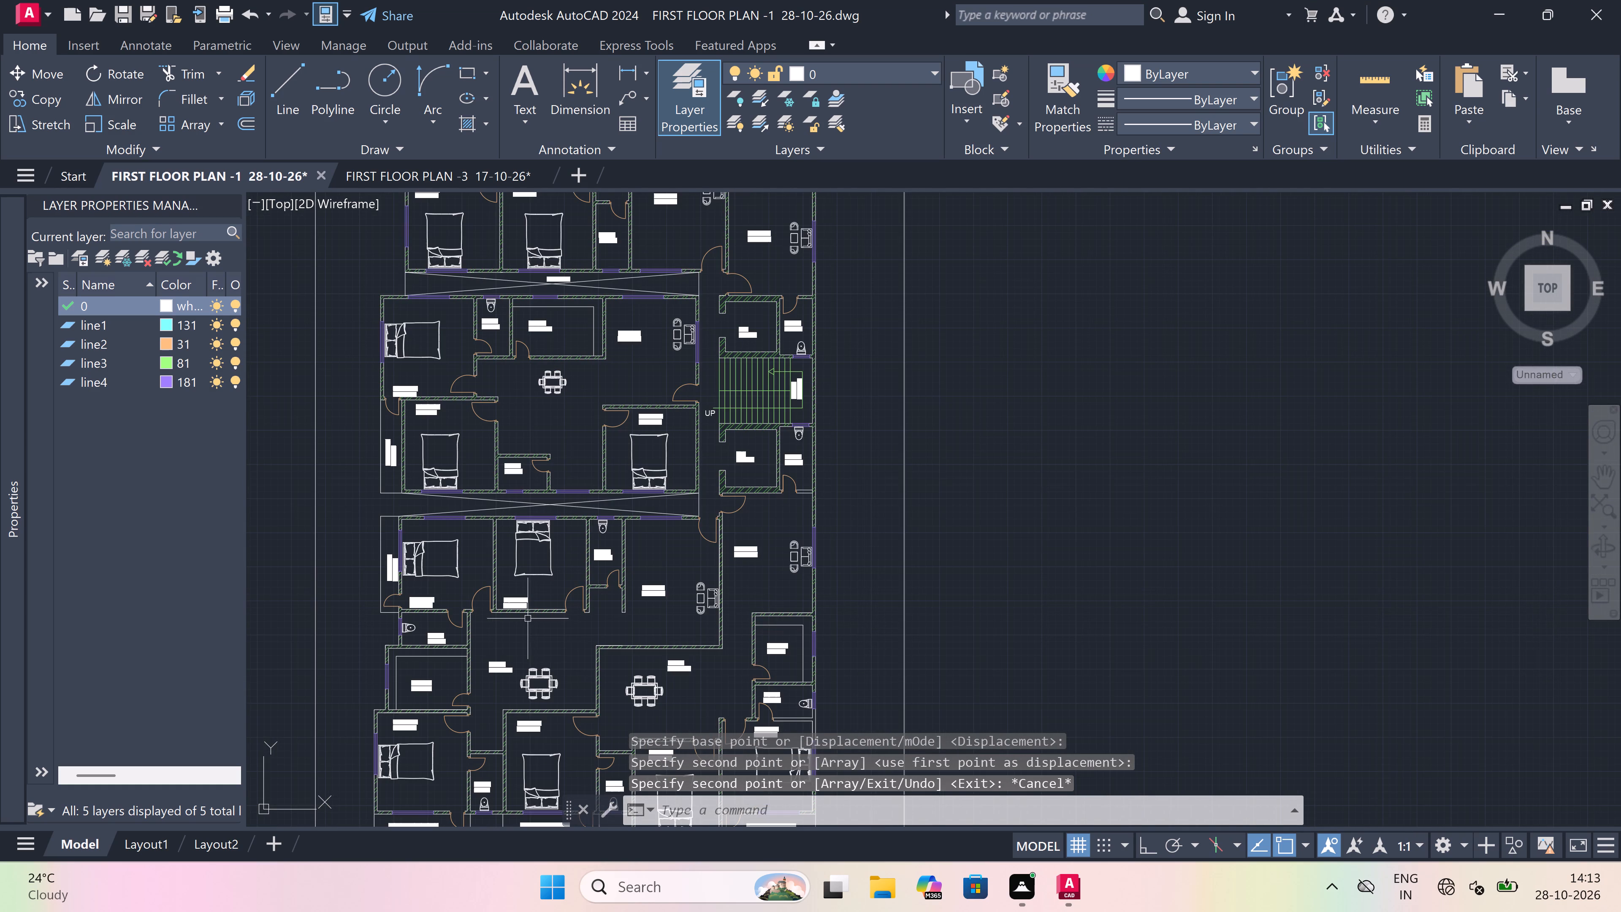
pyautogui.scroll(-3, 526, 600)
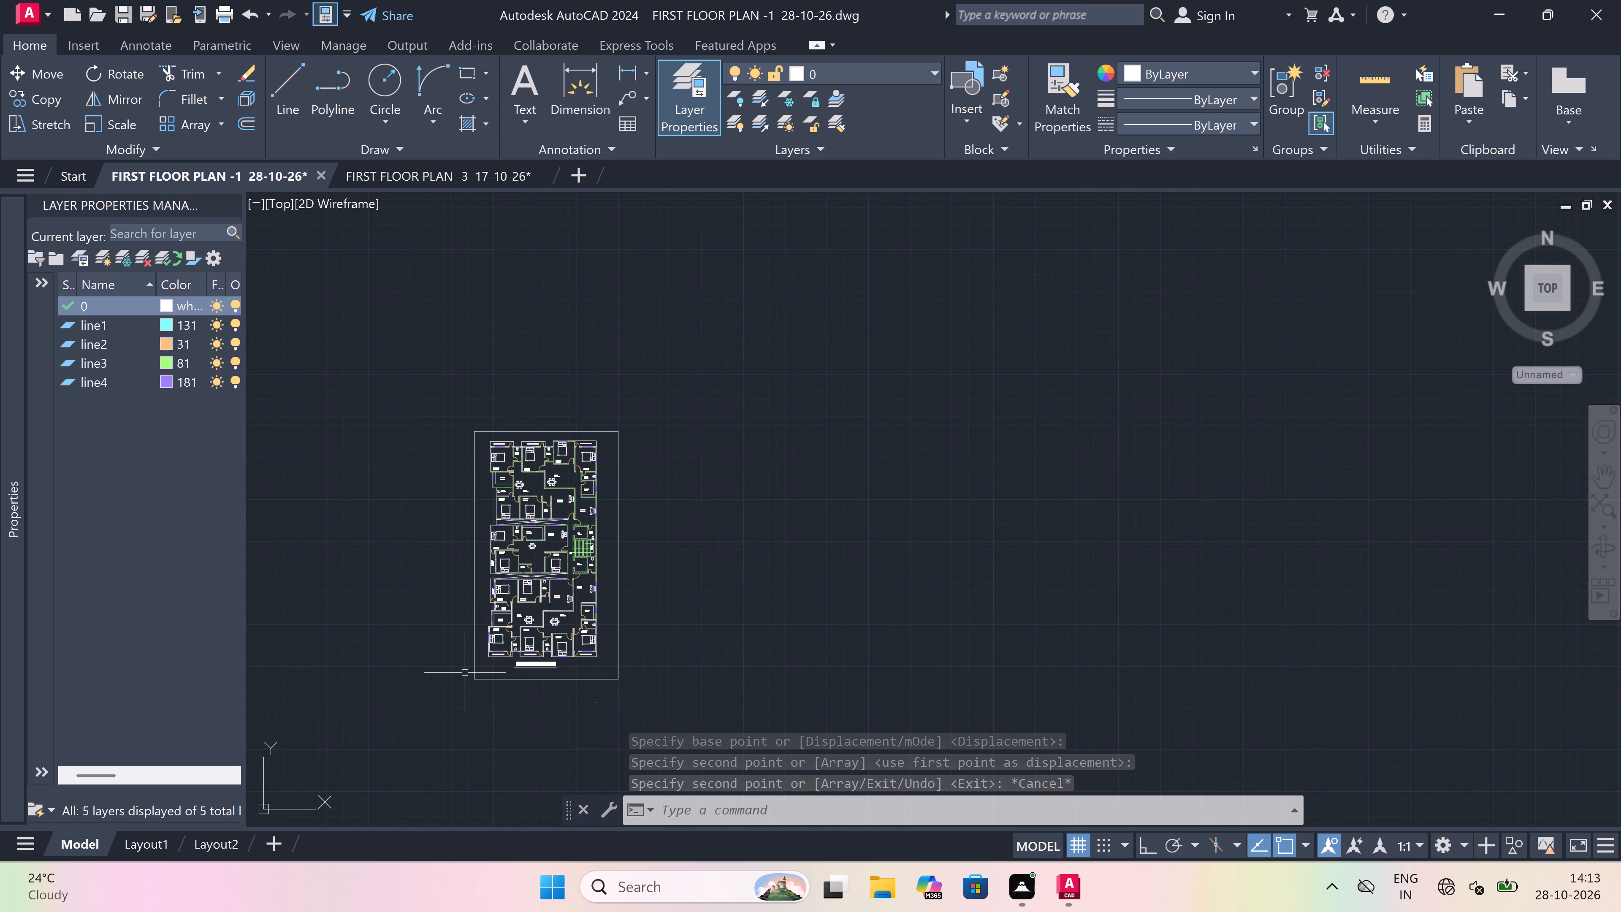
pyautogui.scroll(1, 464, 681)
pyautogui.scroll(4, 562, 626)
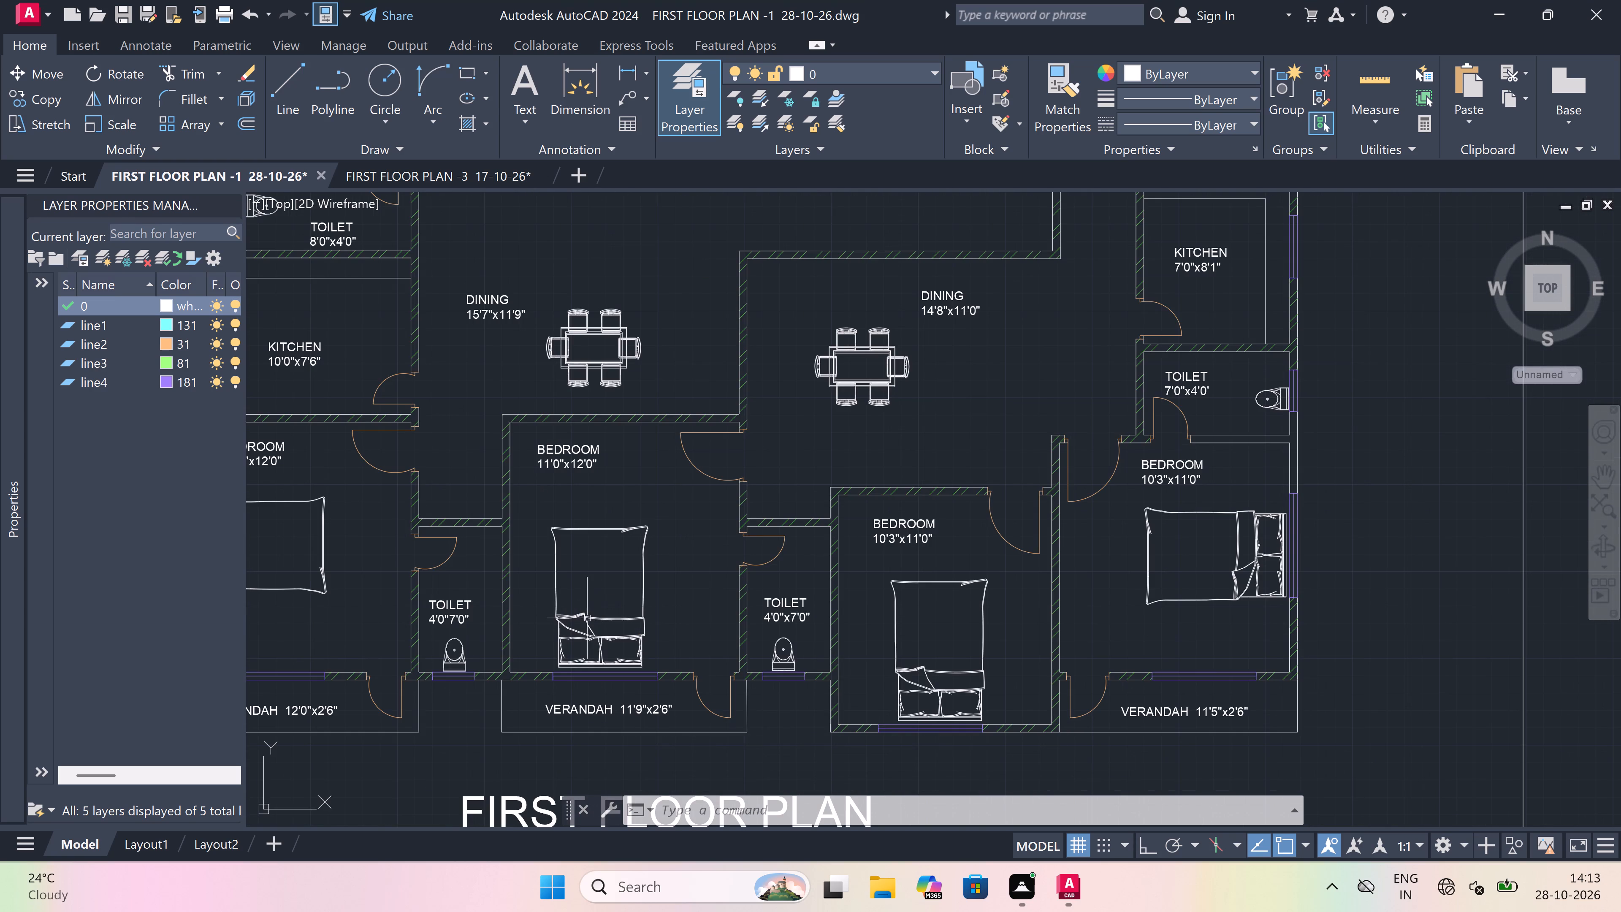
pyautogui.scroll(2, 430, 657)
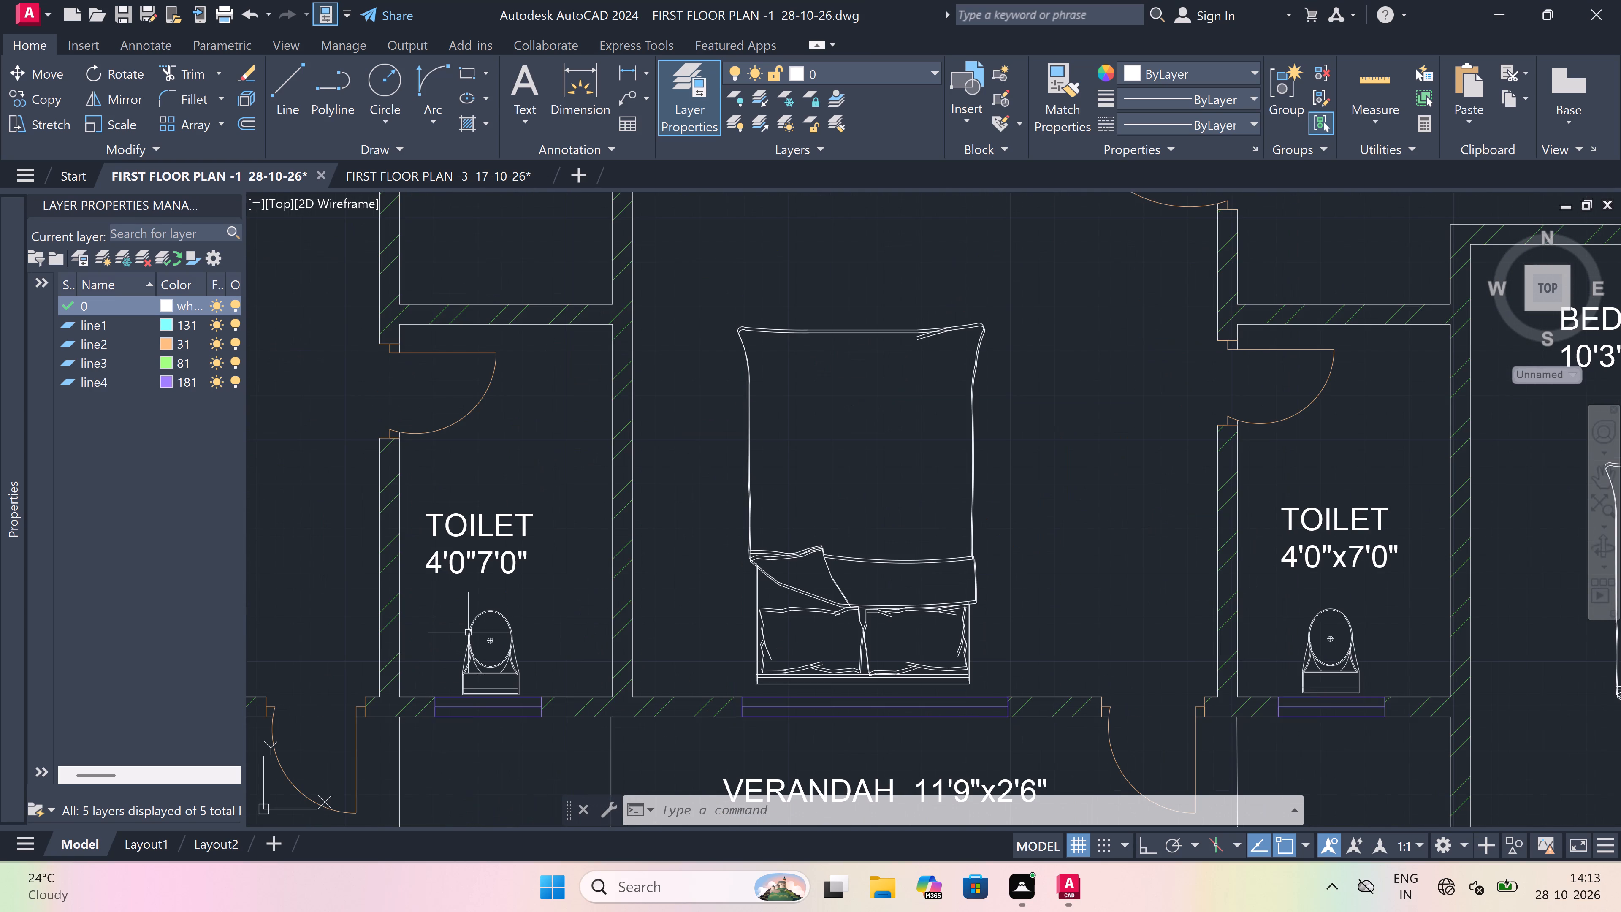
pyautogui.click(468, 632)
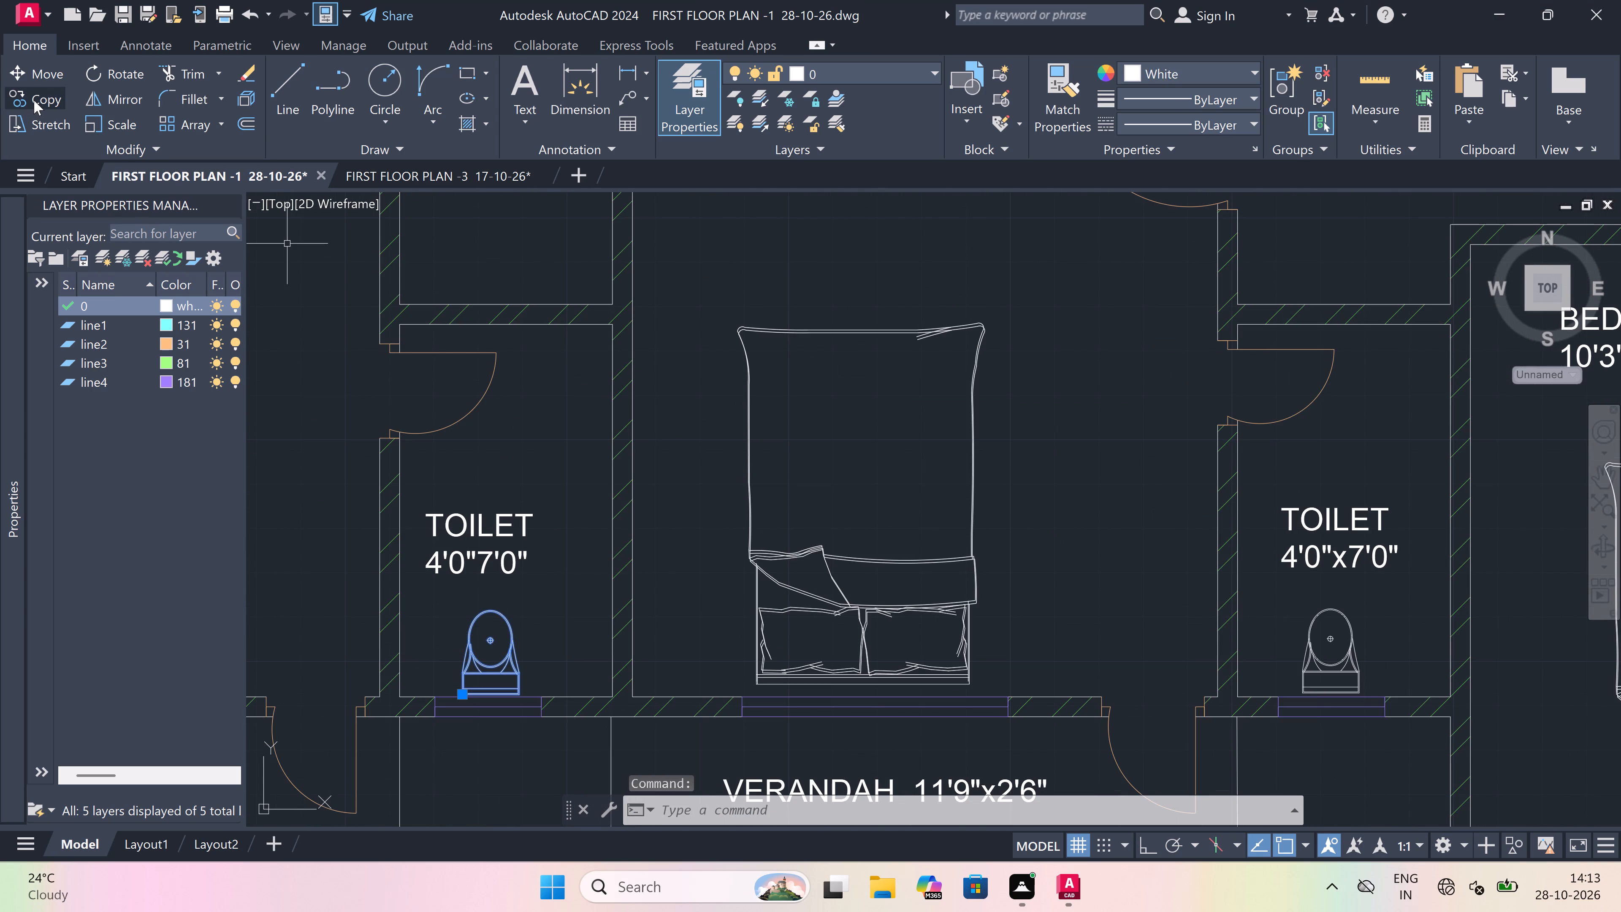
pyautogui.click(34, 98)
pyautogui.scroll(2, 507, 743)
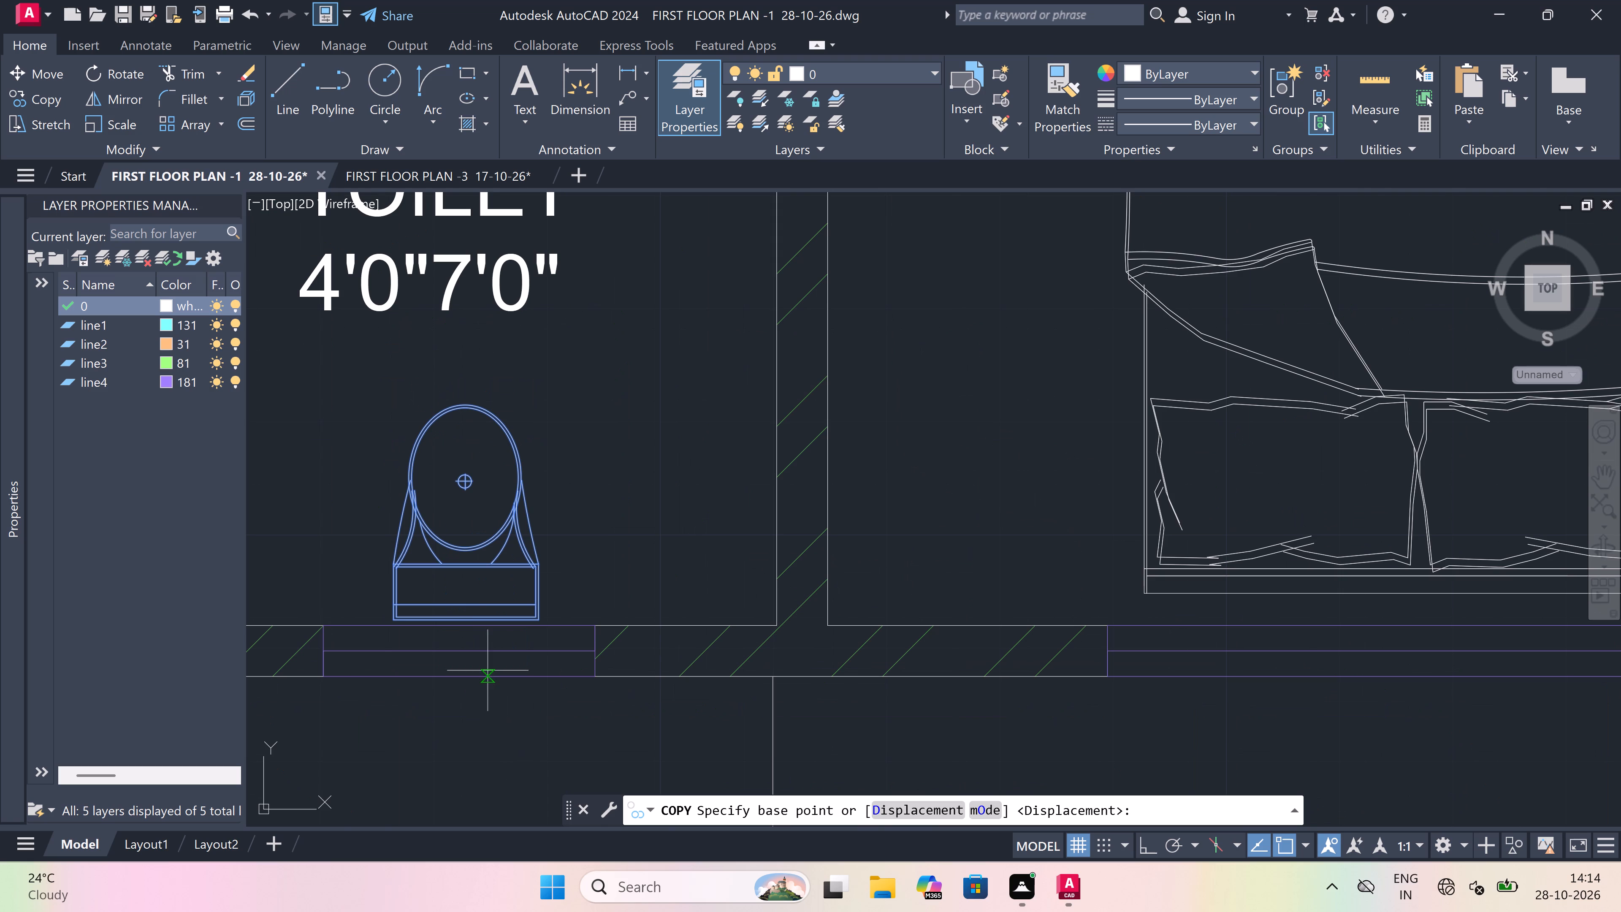
pyautogui.click(471, 613)
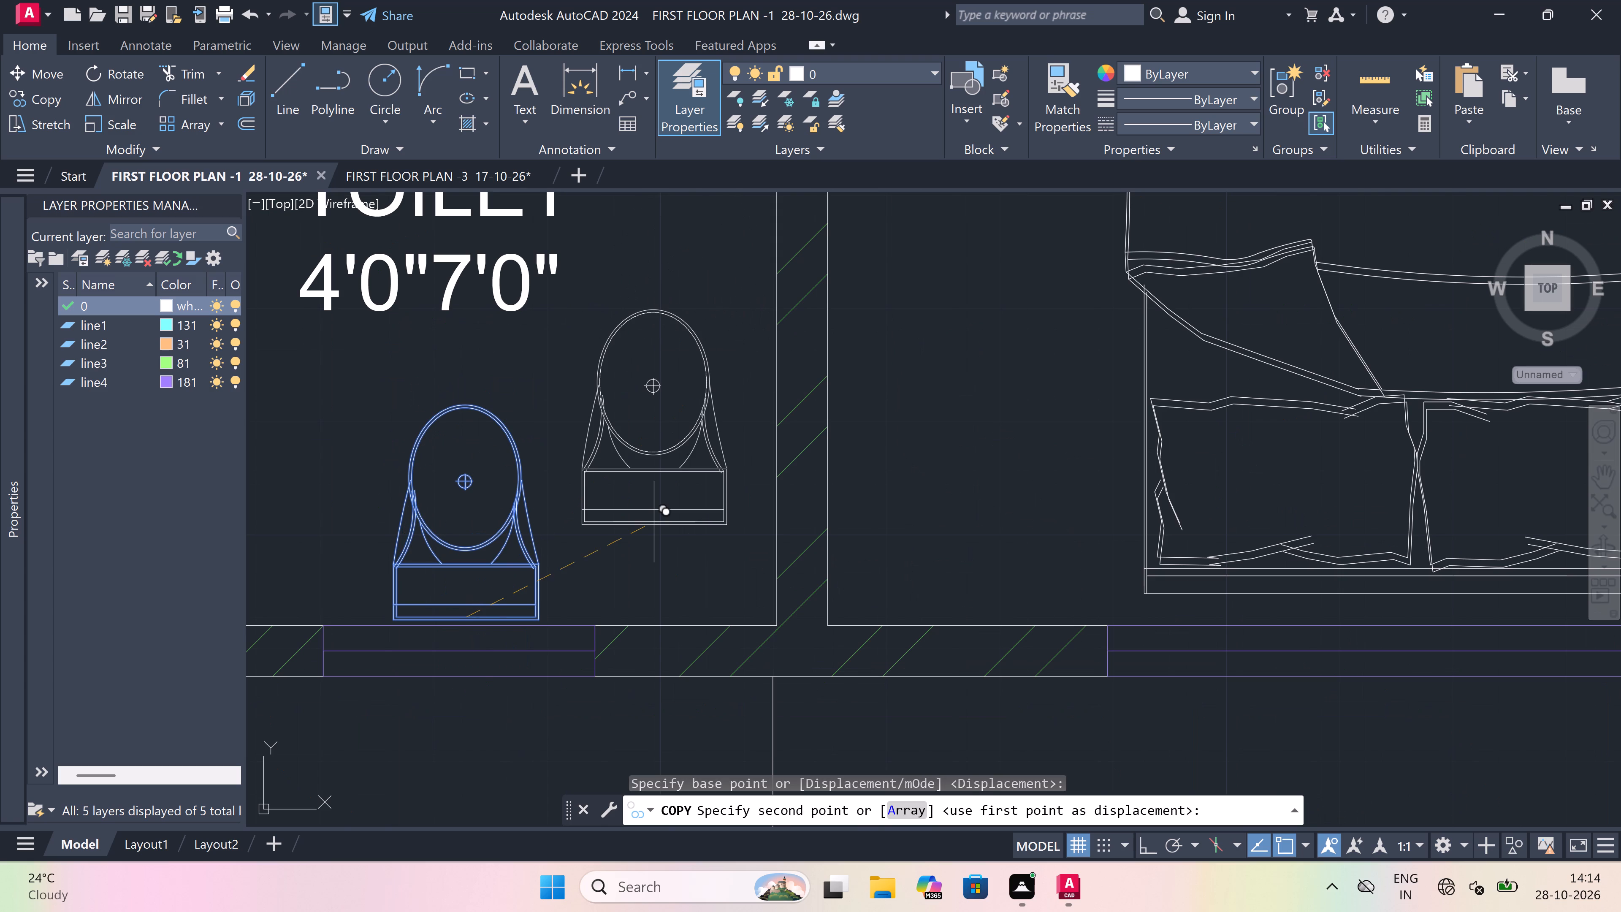
pyautogui.scroll(-3, 630, 651)
pyautogui.scroll(-3, 597, 532)
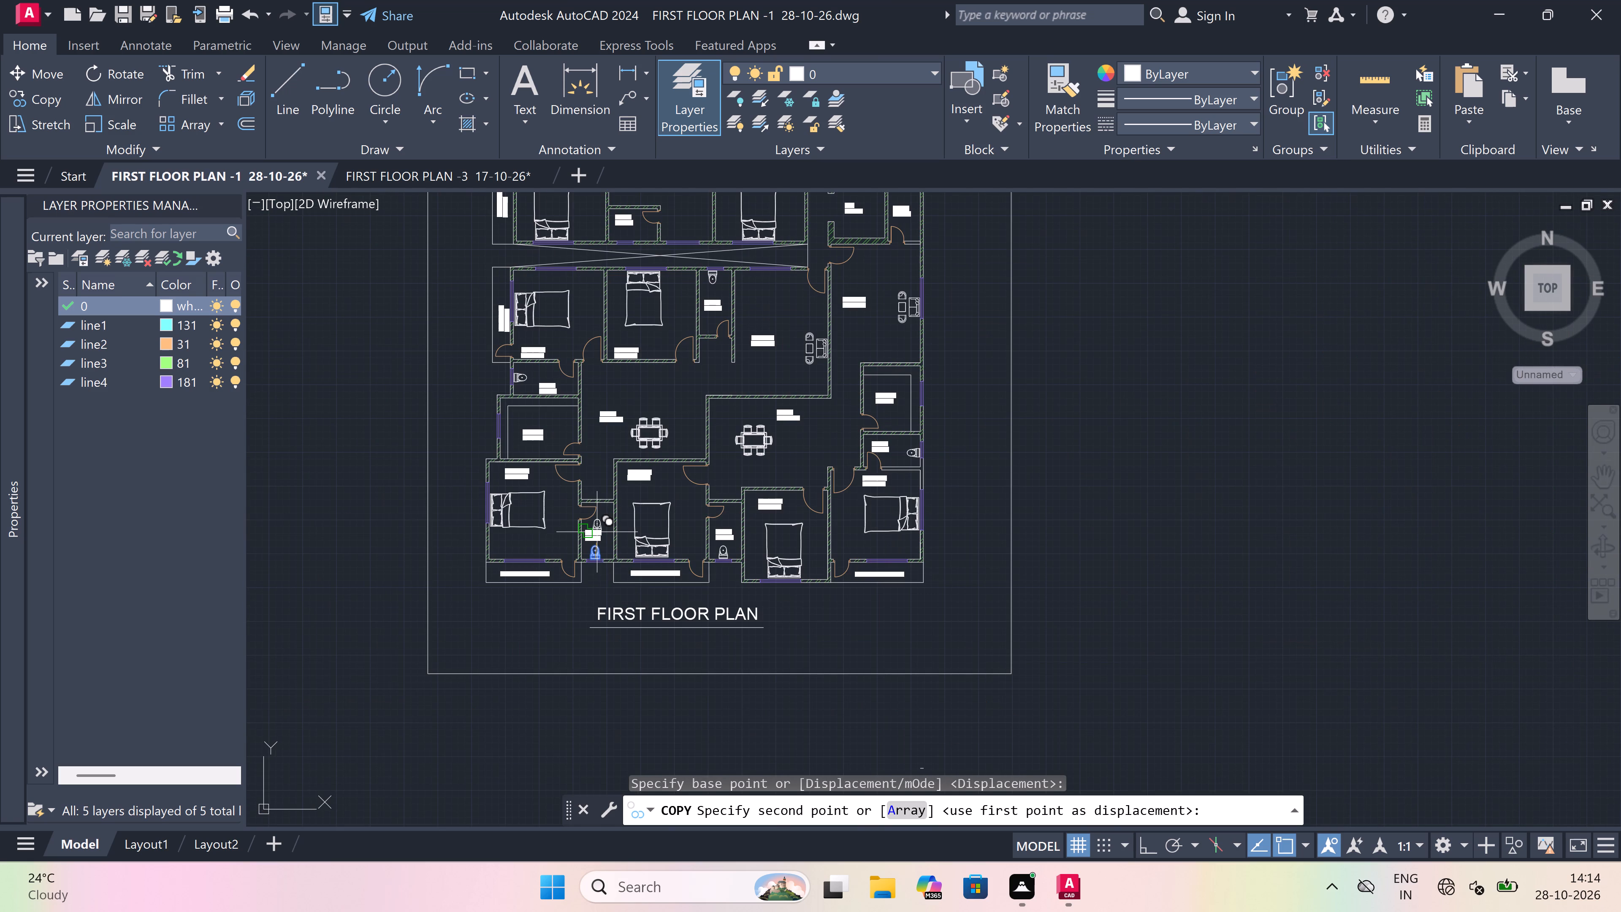
pyautogui.scroll(-2, 597, 532)
pyautogui.scroll(2, 577, 427)
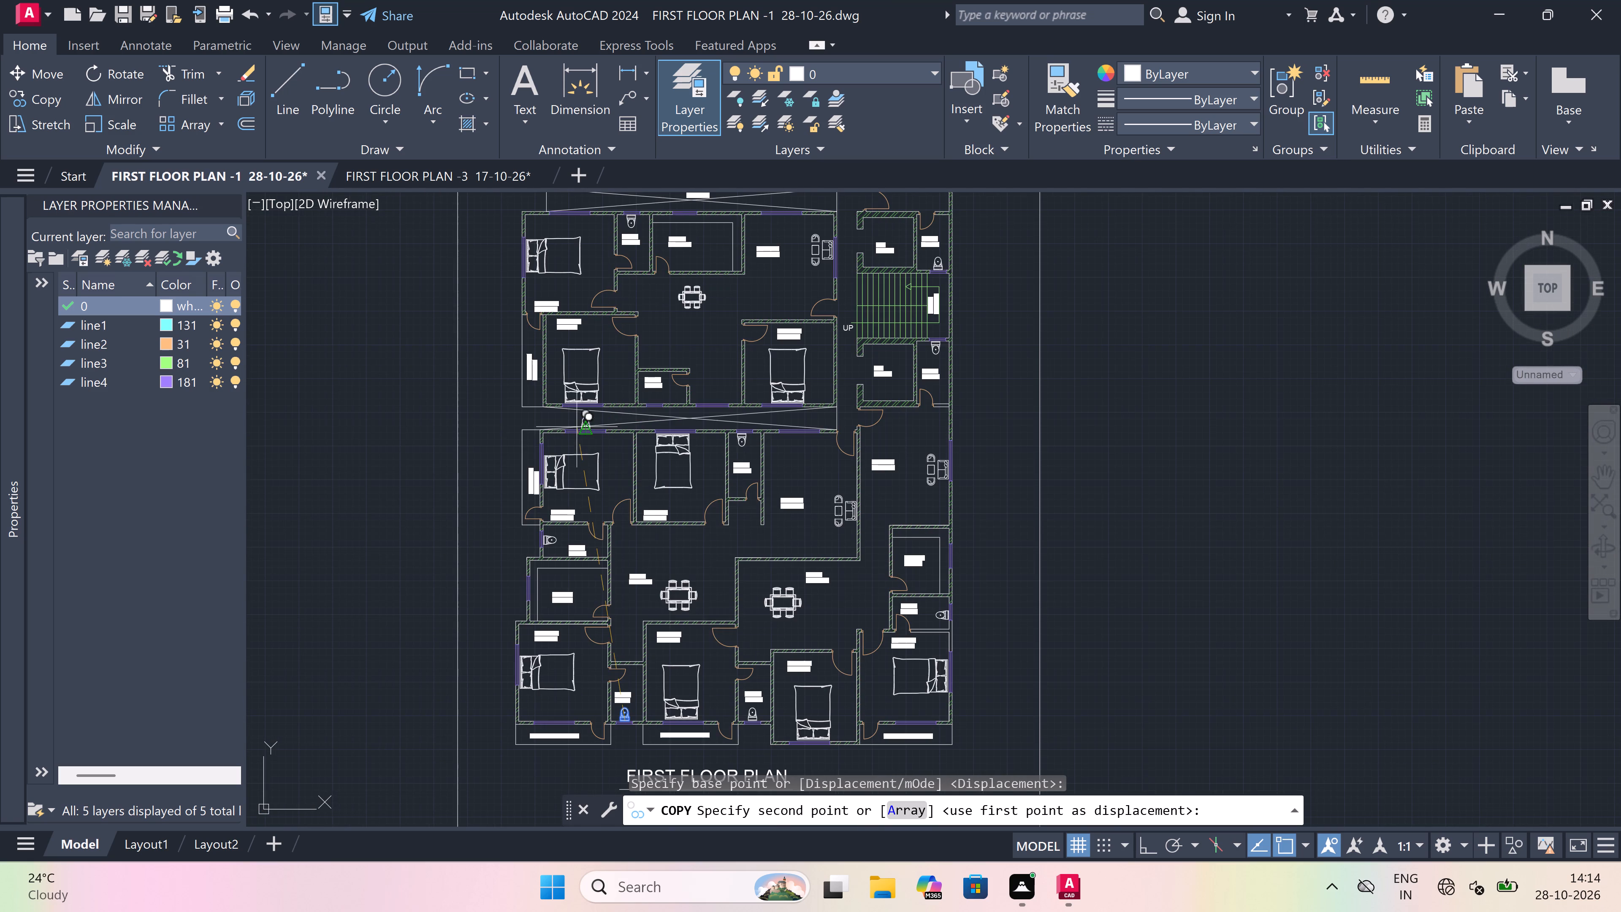
pyautogui.scroll(3, 640, 302)
pyautogui.scroll(-2, 639, 645)
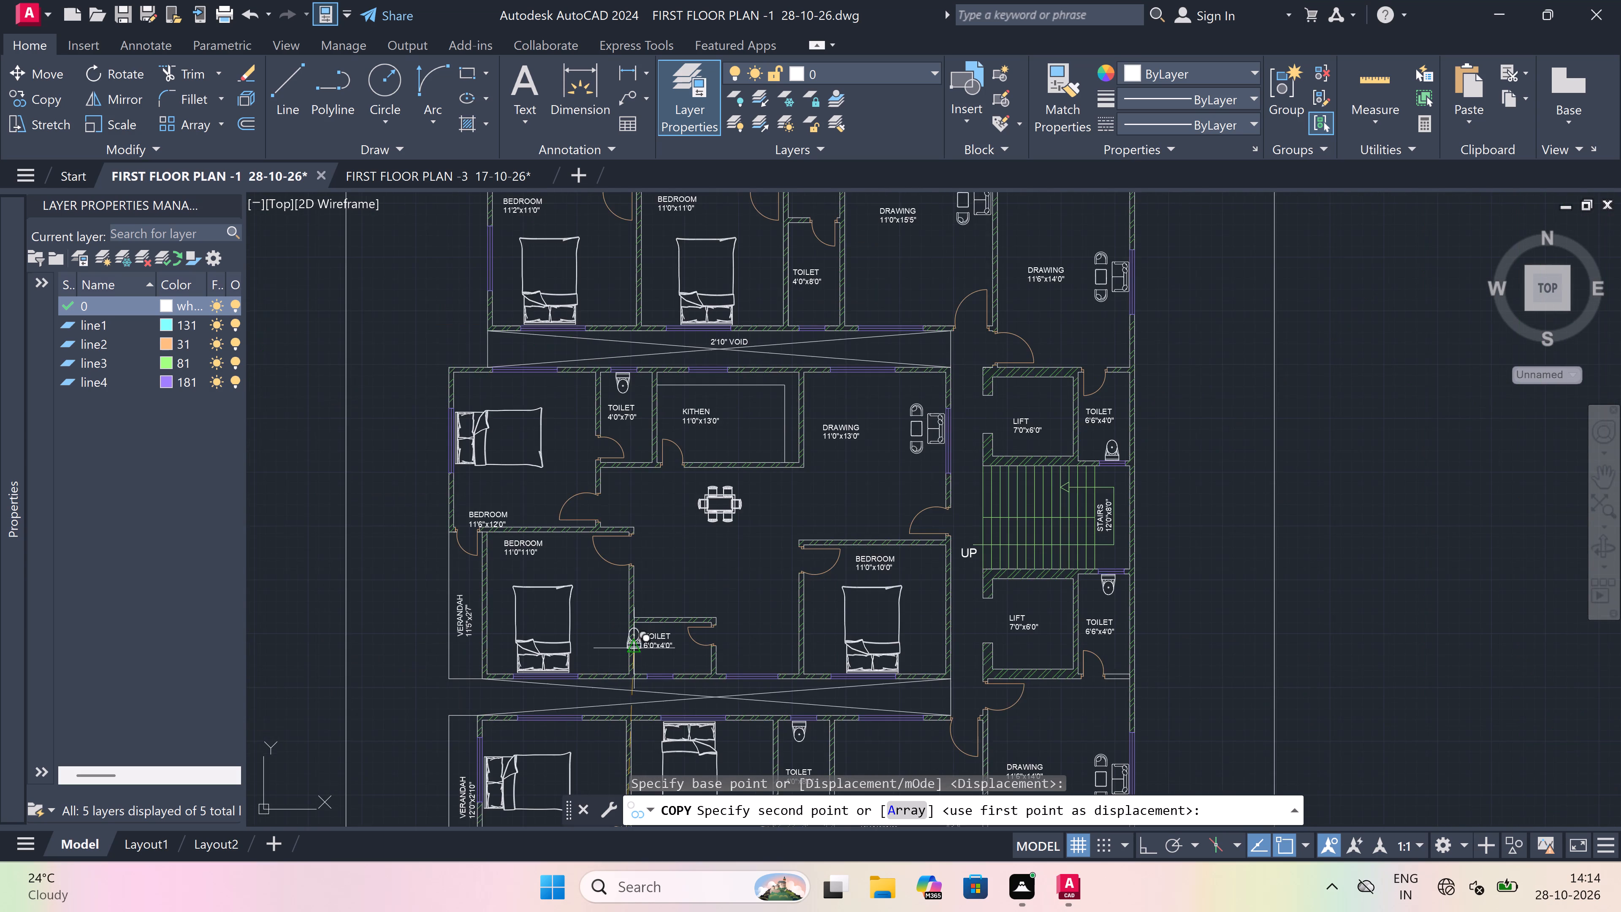
pyautogui.scroll(4, 647, 662)
pyautogui.scroll(2, 649, 722)
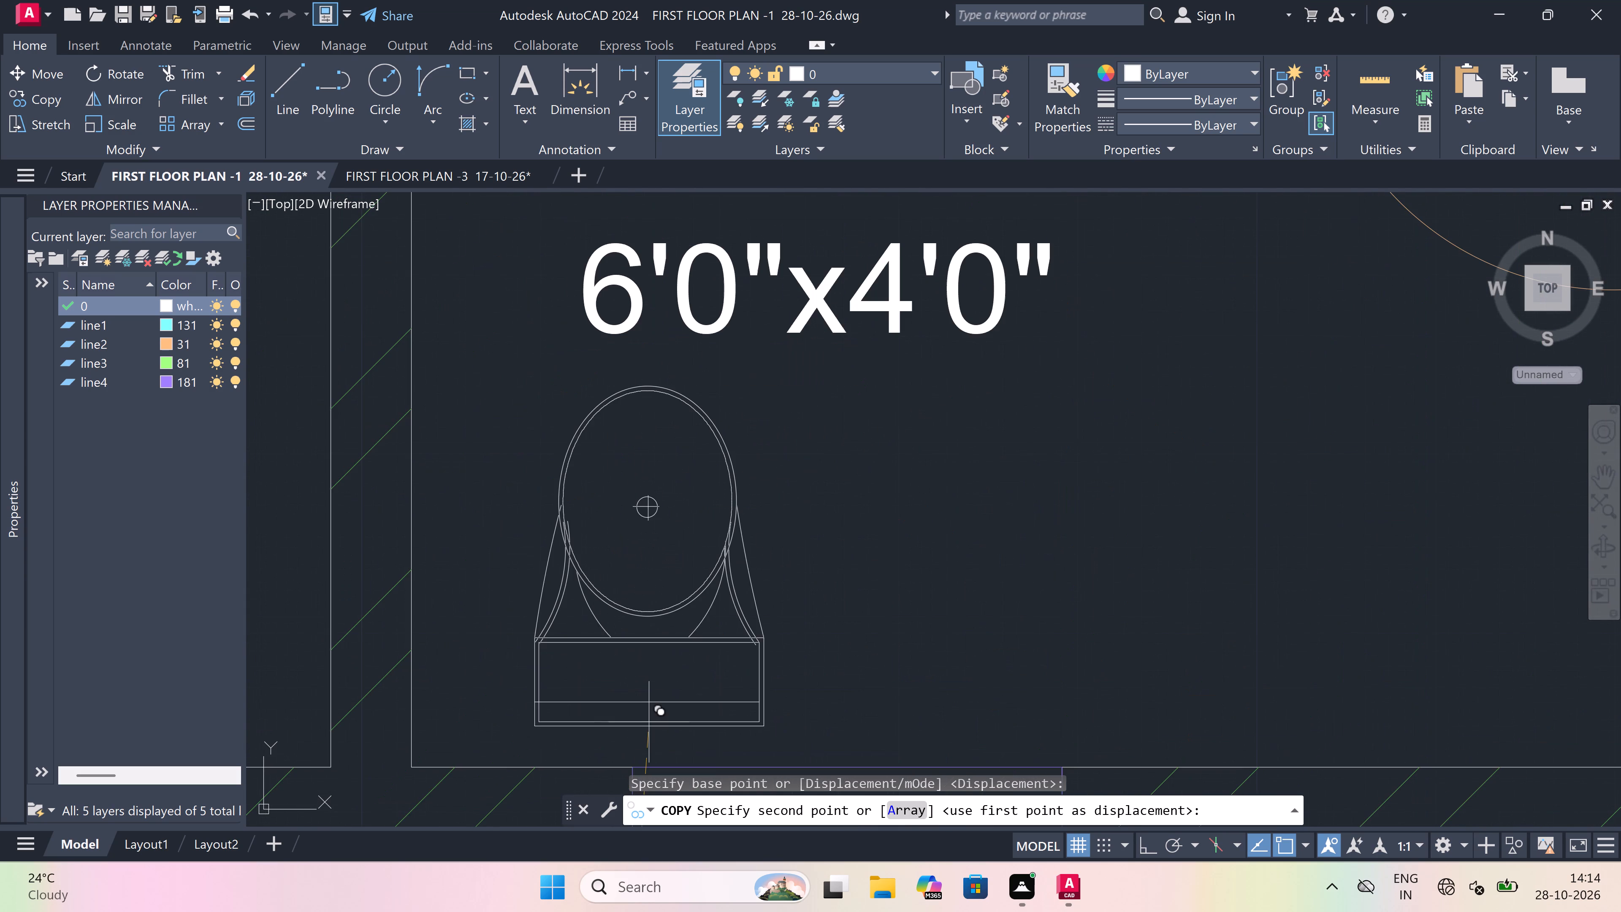
pyautogui.click(639, 750)
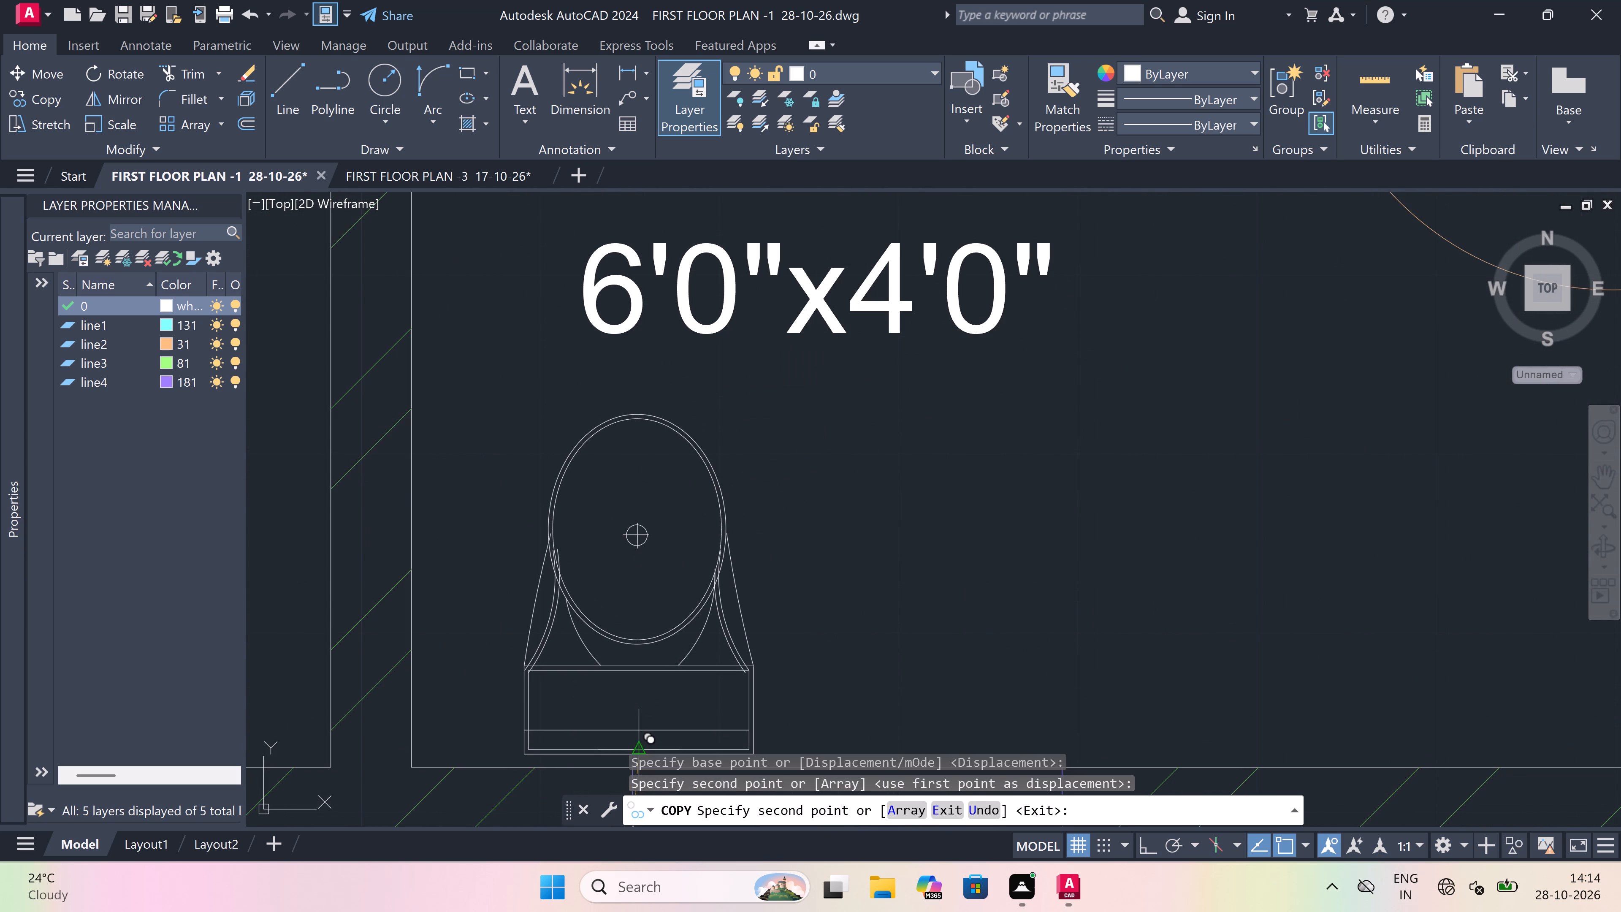
pyautogui.press('Escape')
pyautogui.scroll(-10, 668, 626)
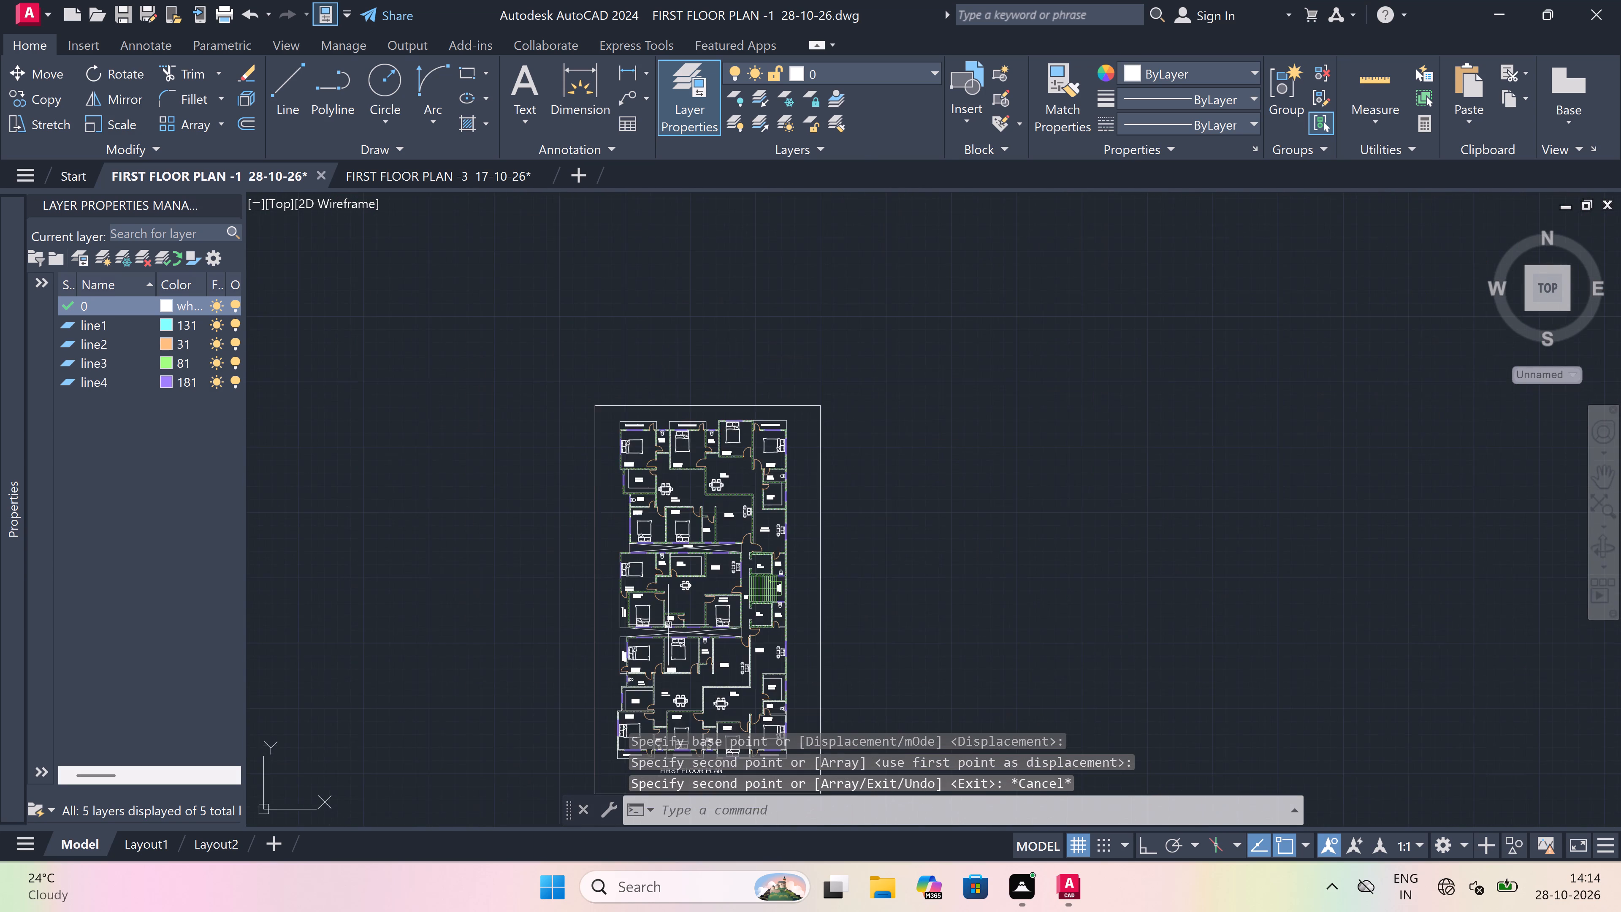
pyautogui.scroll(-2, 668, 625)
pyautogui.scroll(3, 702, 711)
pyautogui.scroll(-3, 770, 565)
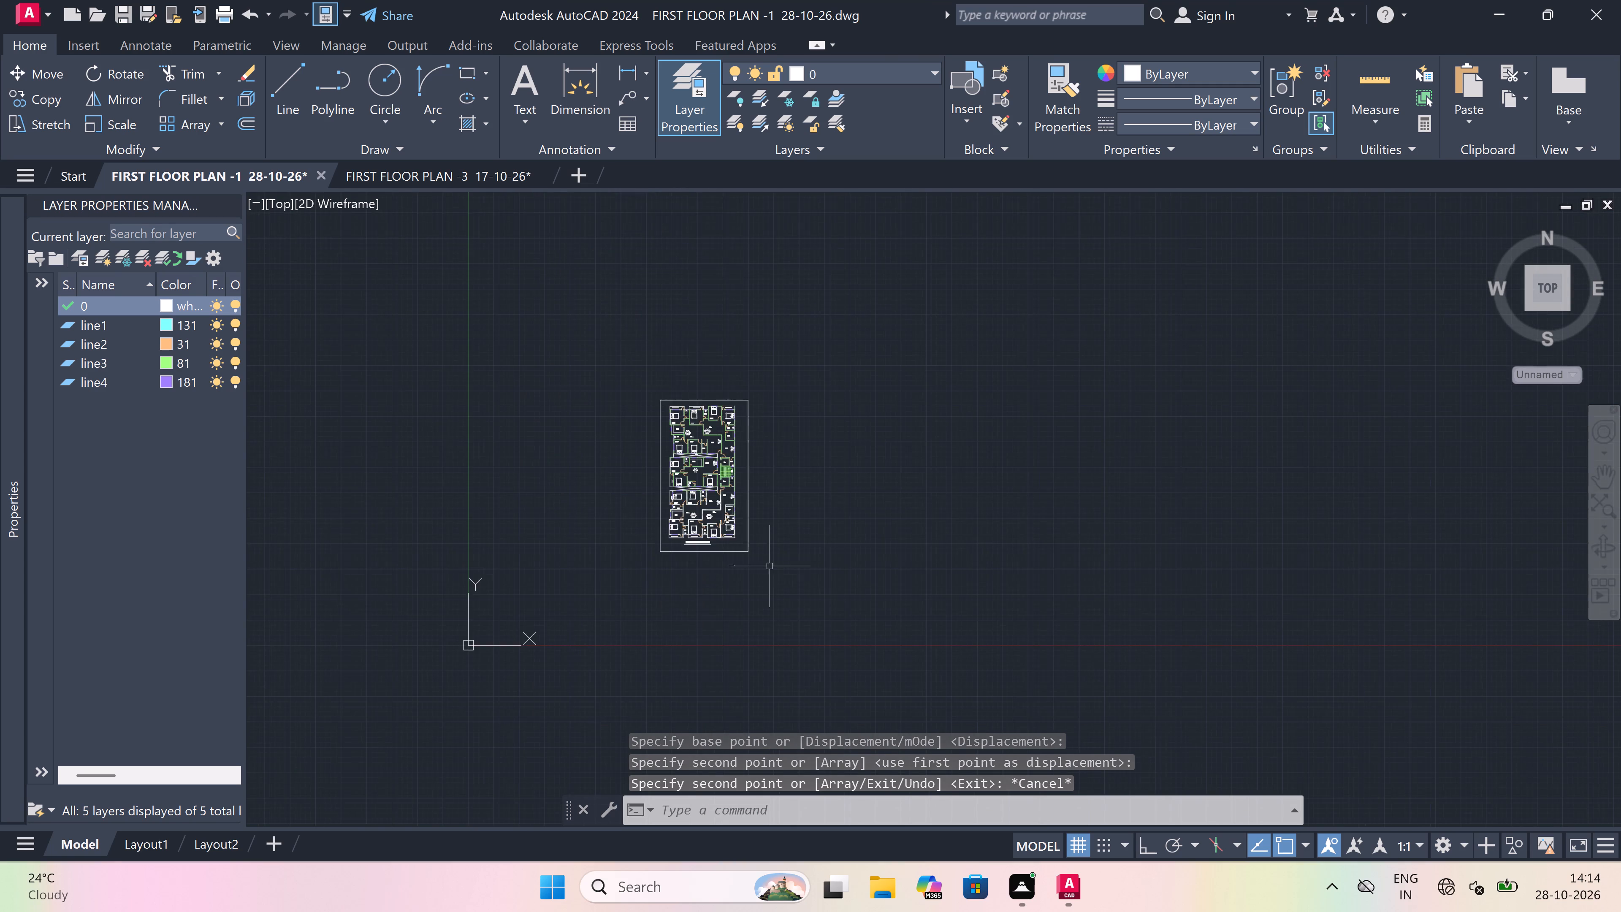
# Start a plot of the model with the DWG To PDF.pc3 plotter on ISO A4 (297.00 x 210.00 MM) paper.
pyautogui.scroll(2, 773, 463)
pyautogui.hotkey('ctrl', 'p')
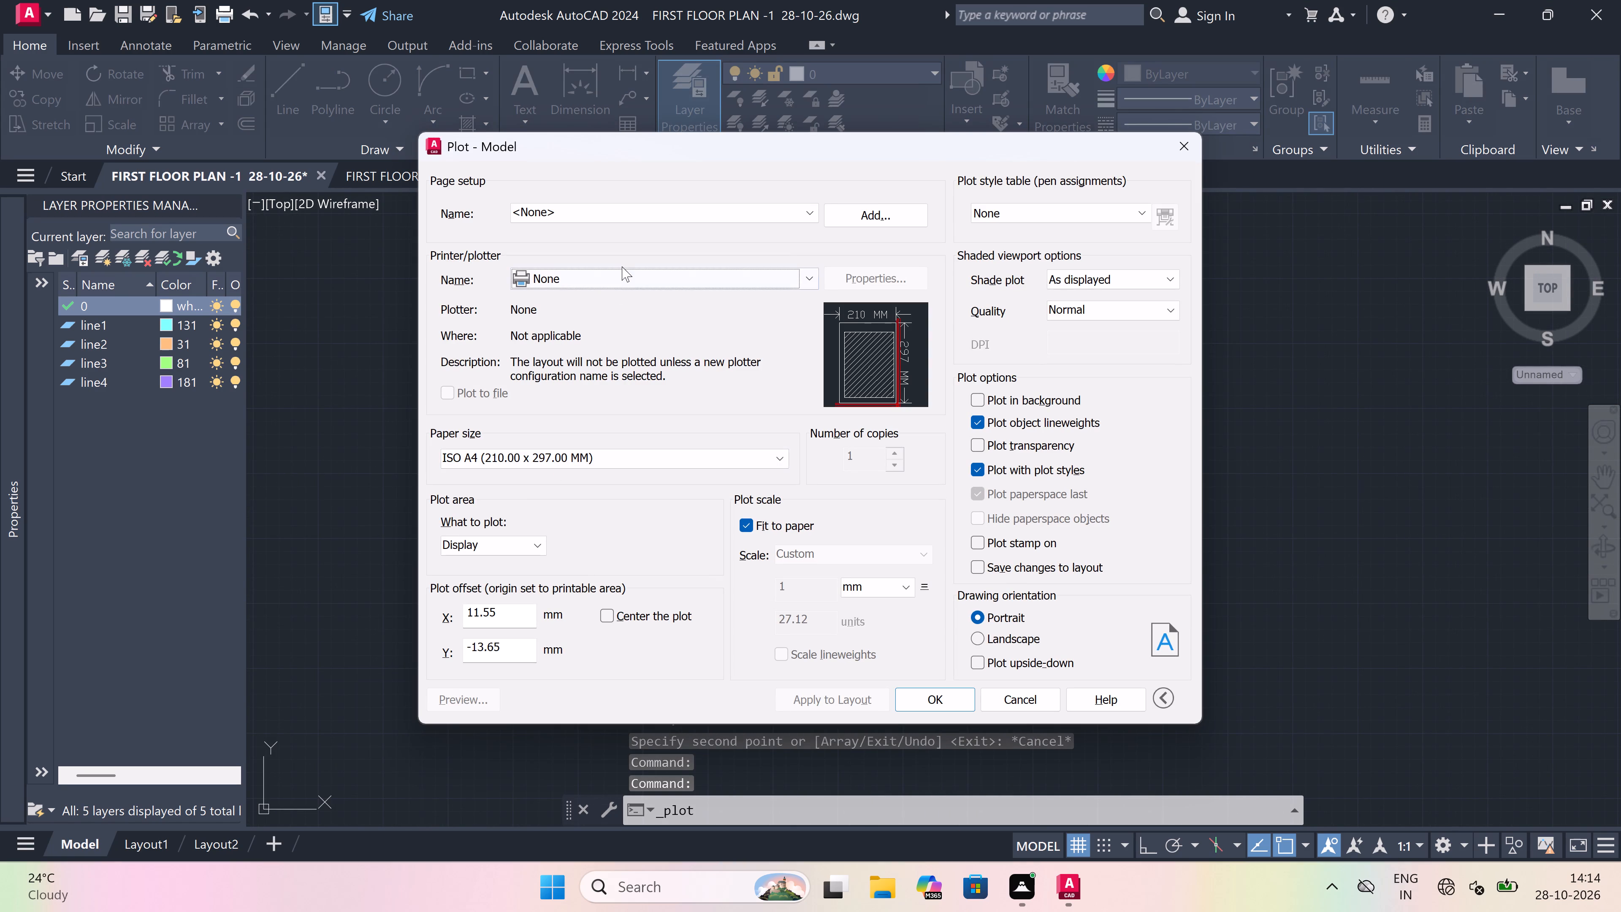
pyautogui.click(626, 282)
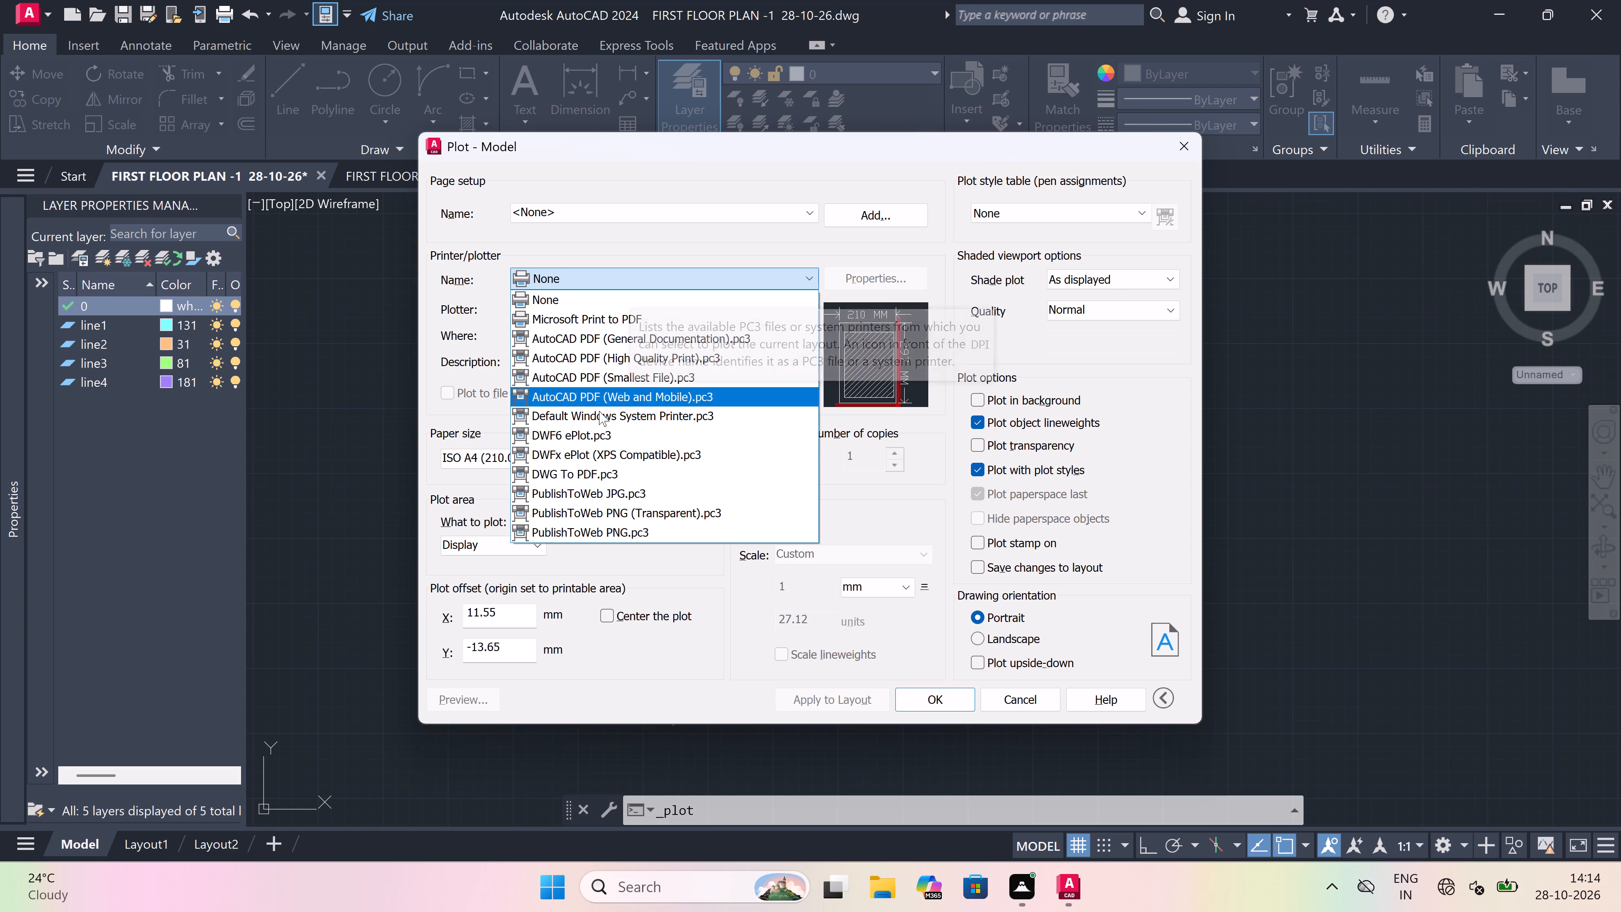
pyautogui.click(580, 471)
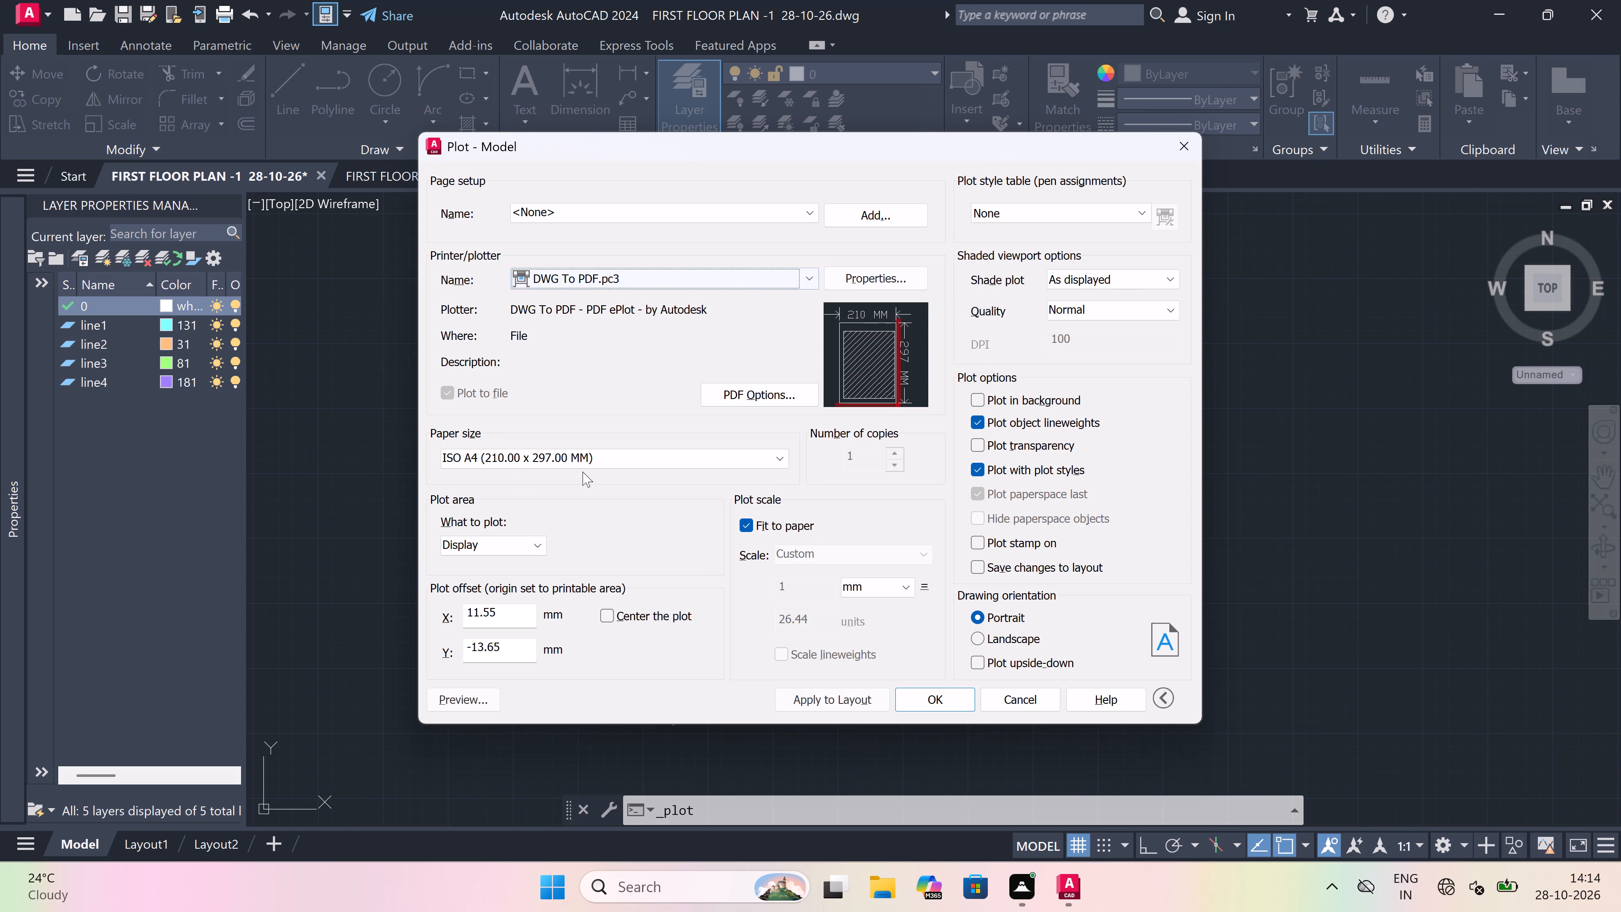
pyautogui.click(586, 453)
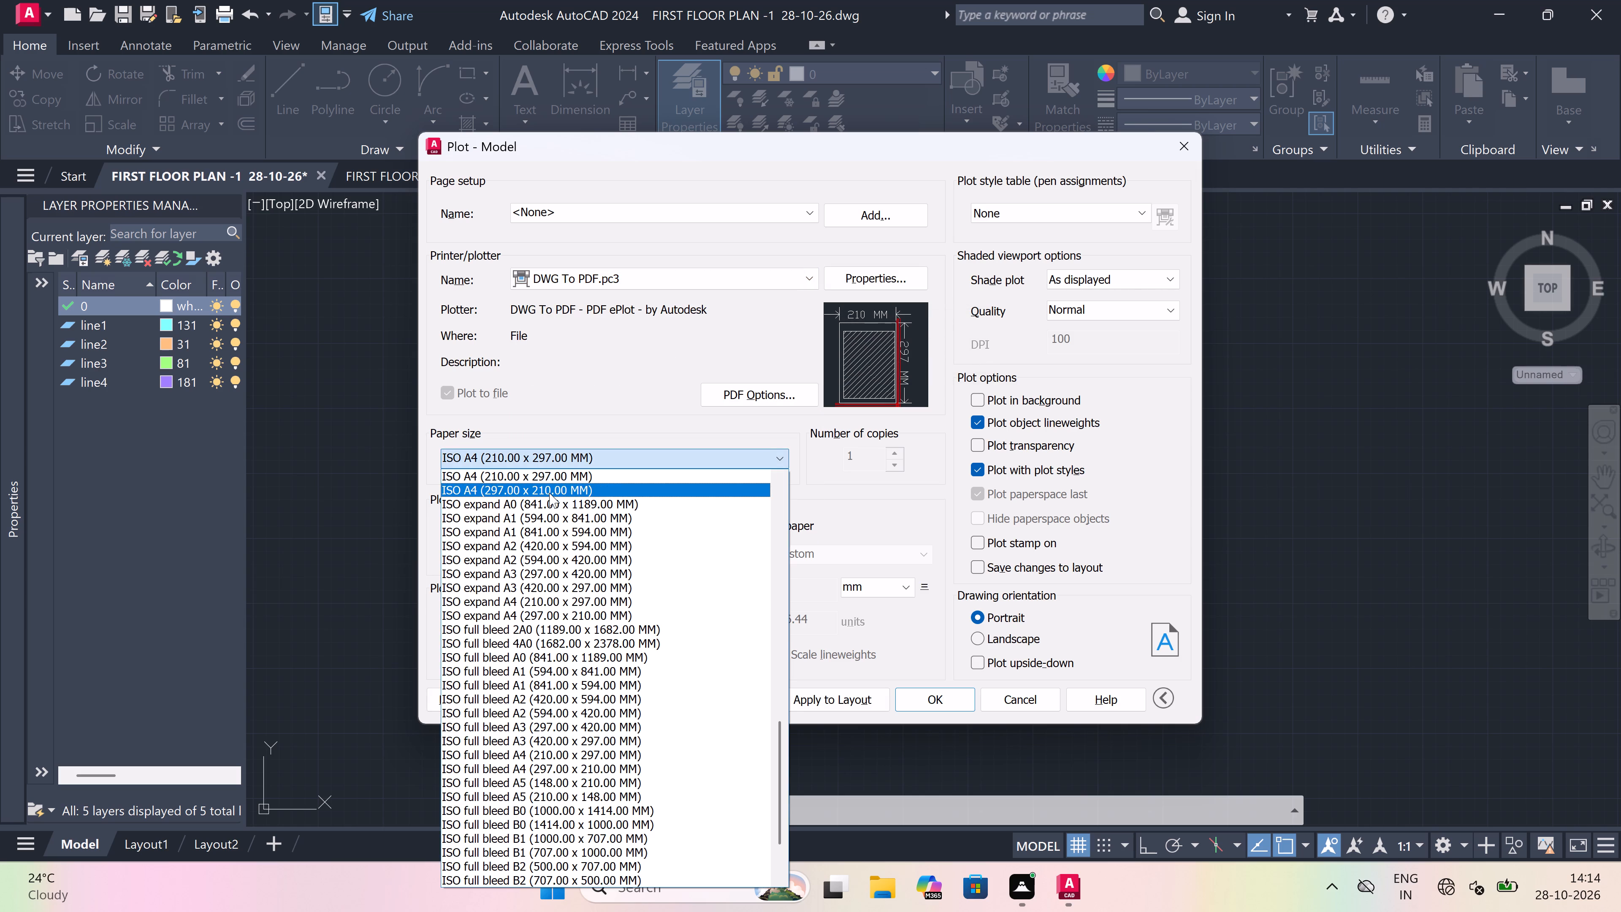
pyautogui.click(549, 493)
# Set the plot area to a window around the plan's rectangular border, and center the plot.
pyautogui.click(502, 546)
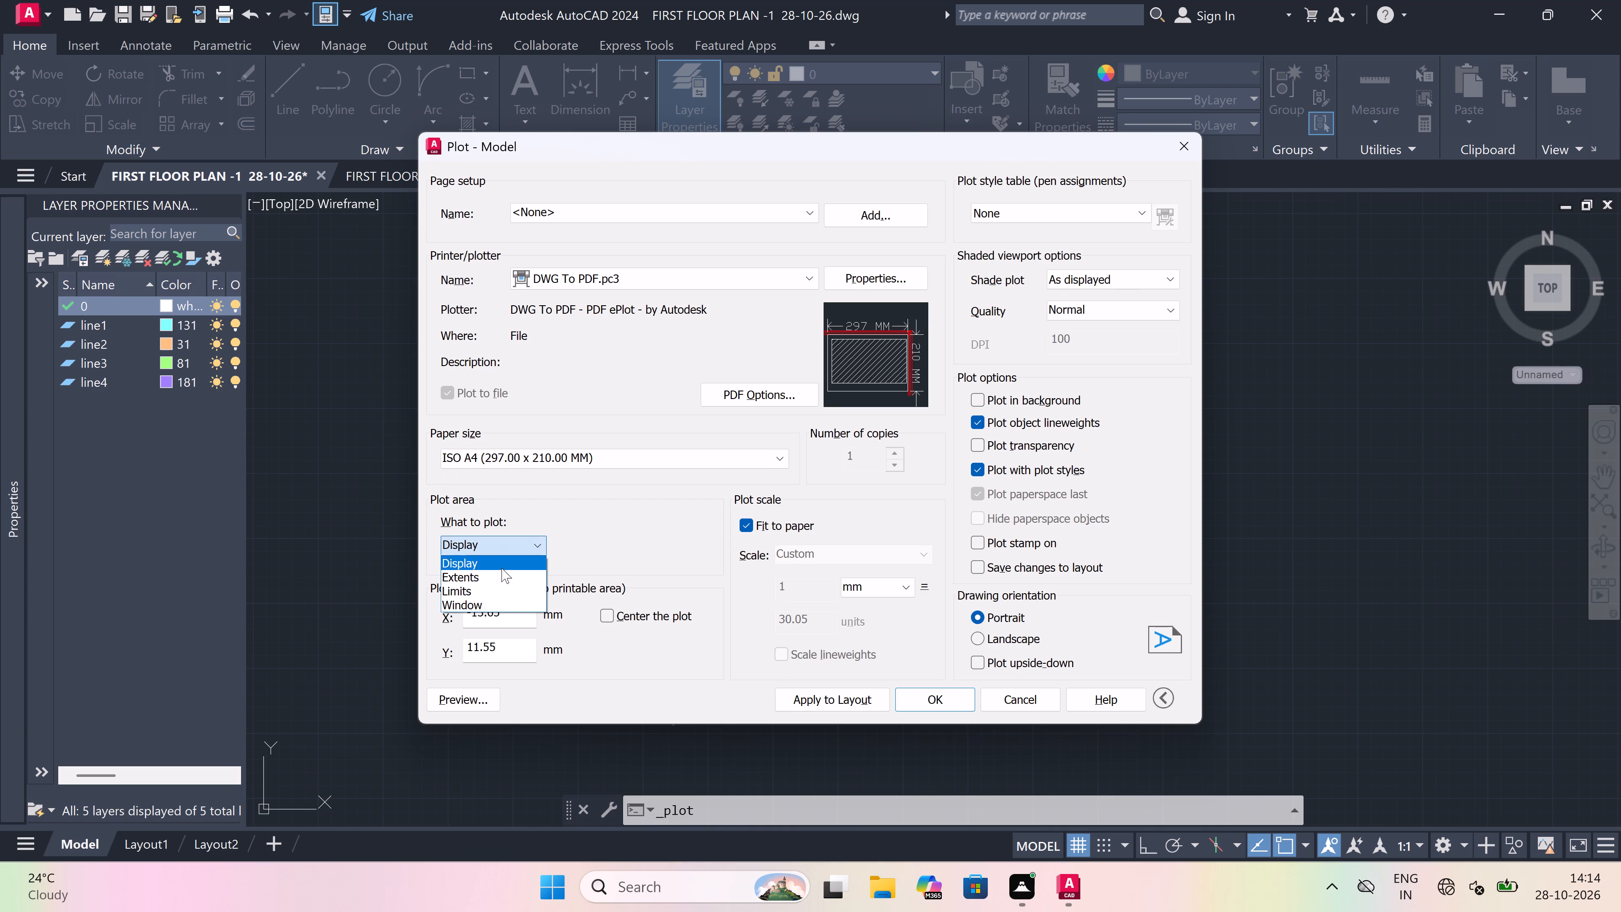
pyautogui.click(496, 608)
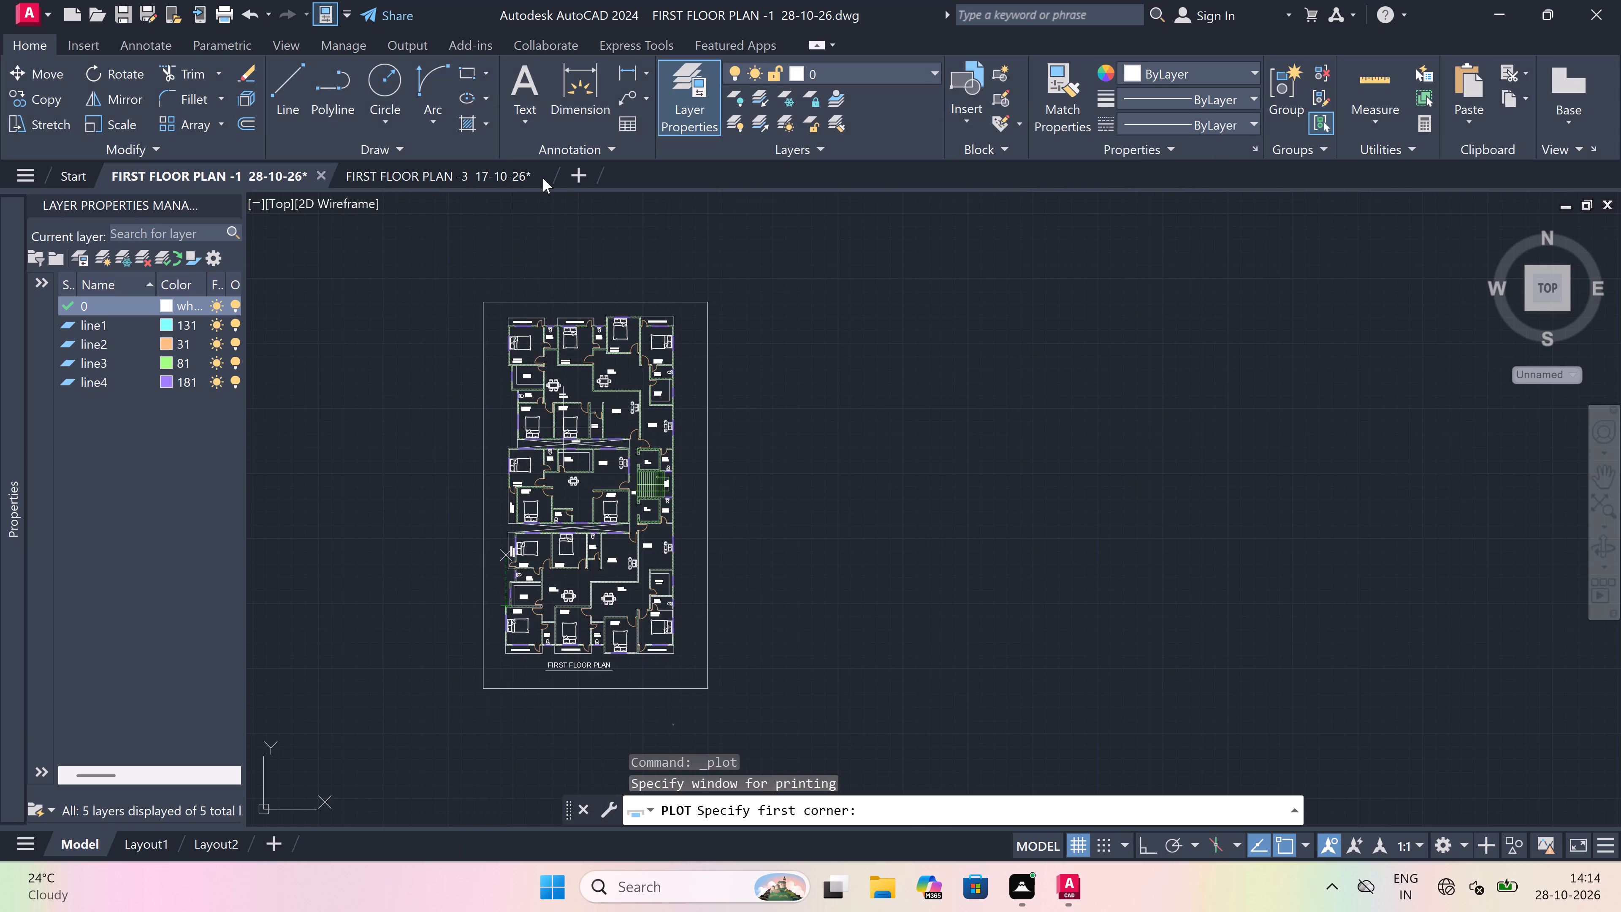
pyautogui.click(478, 298)
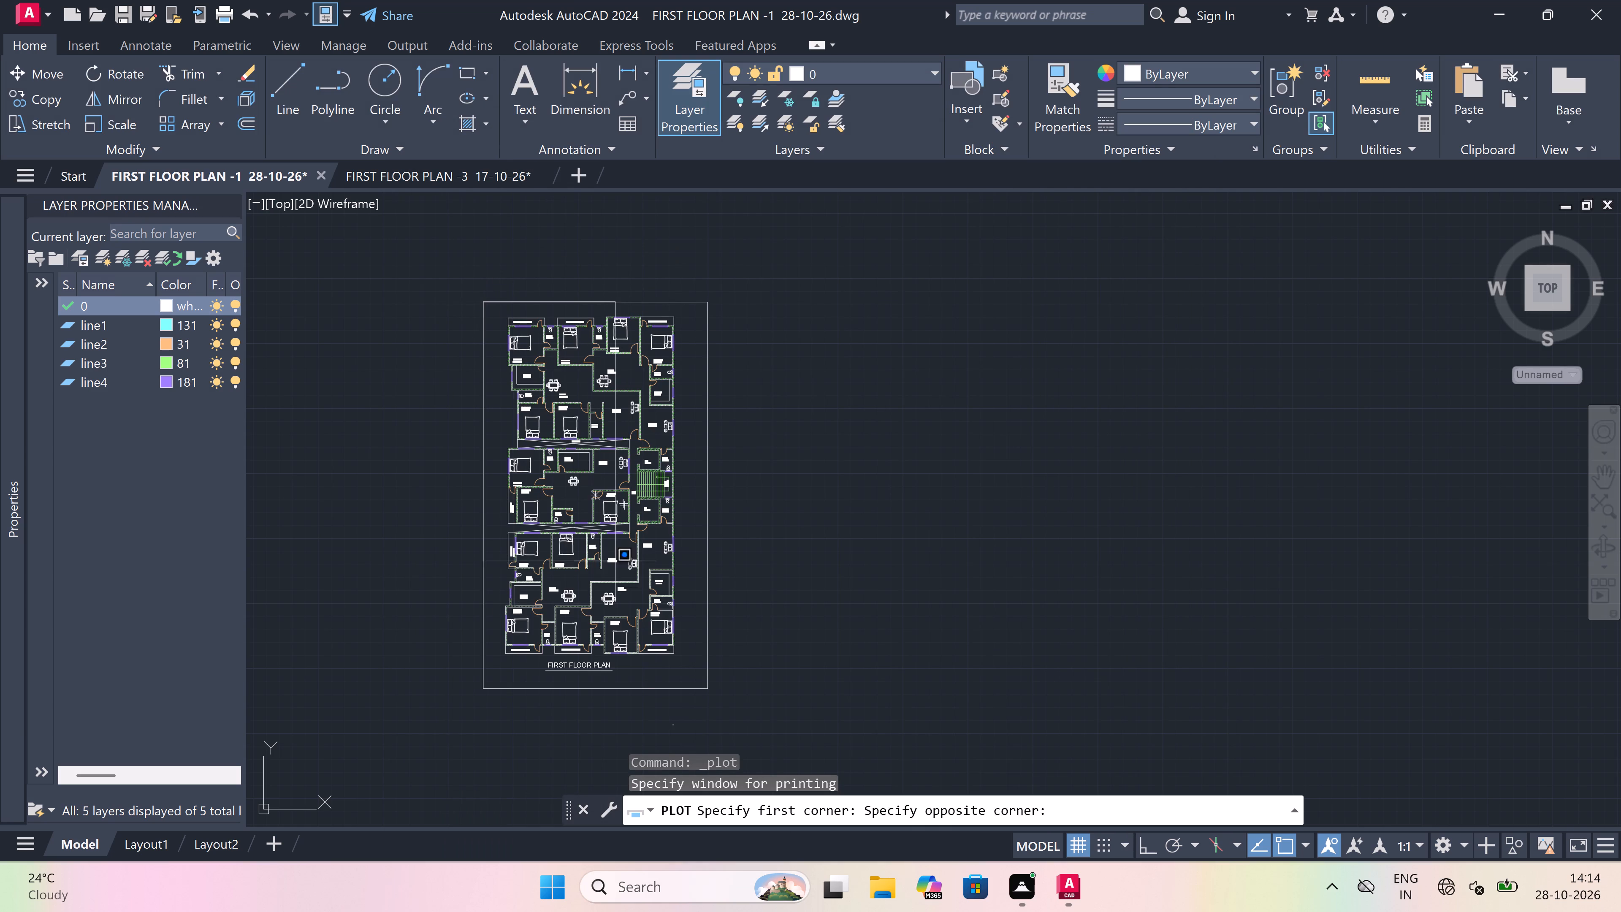
pyautogui.click(703, 685)
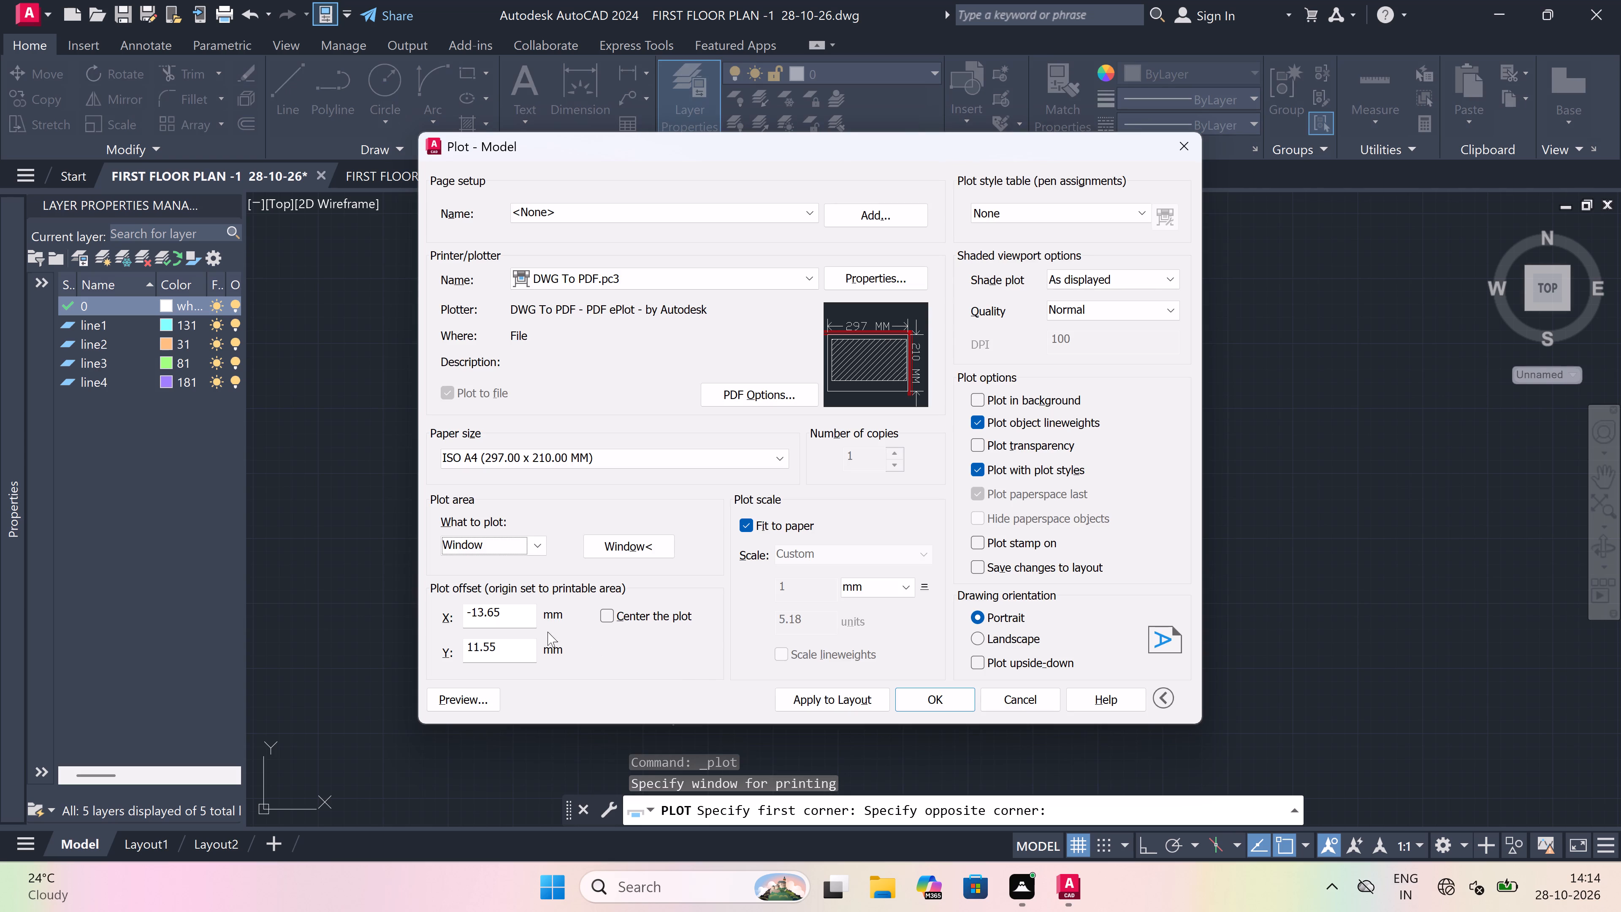
pyautogui.click(601, 616)
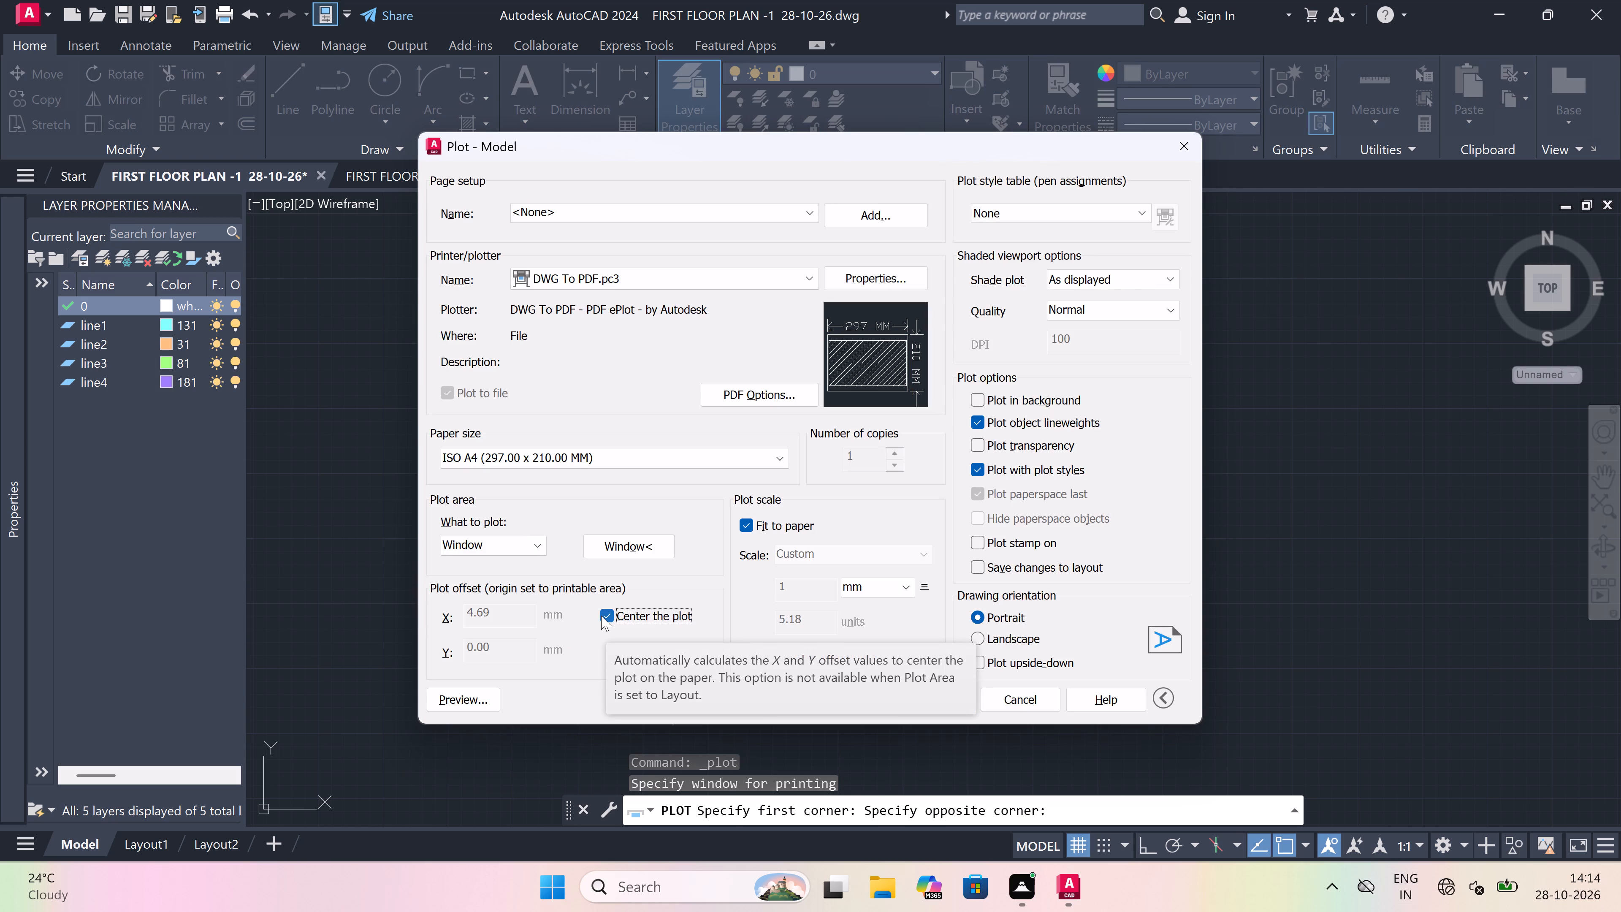
# Assign the acad.ctb plot style table to all layouts and apply the plot settings to the layout.
pyautogui.click(1023, 216)
pyautogui.click(1023, 241)
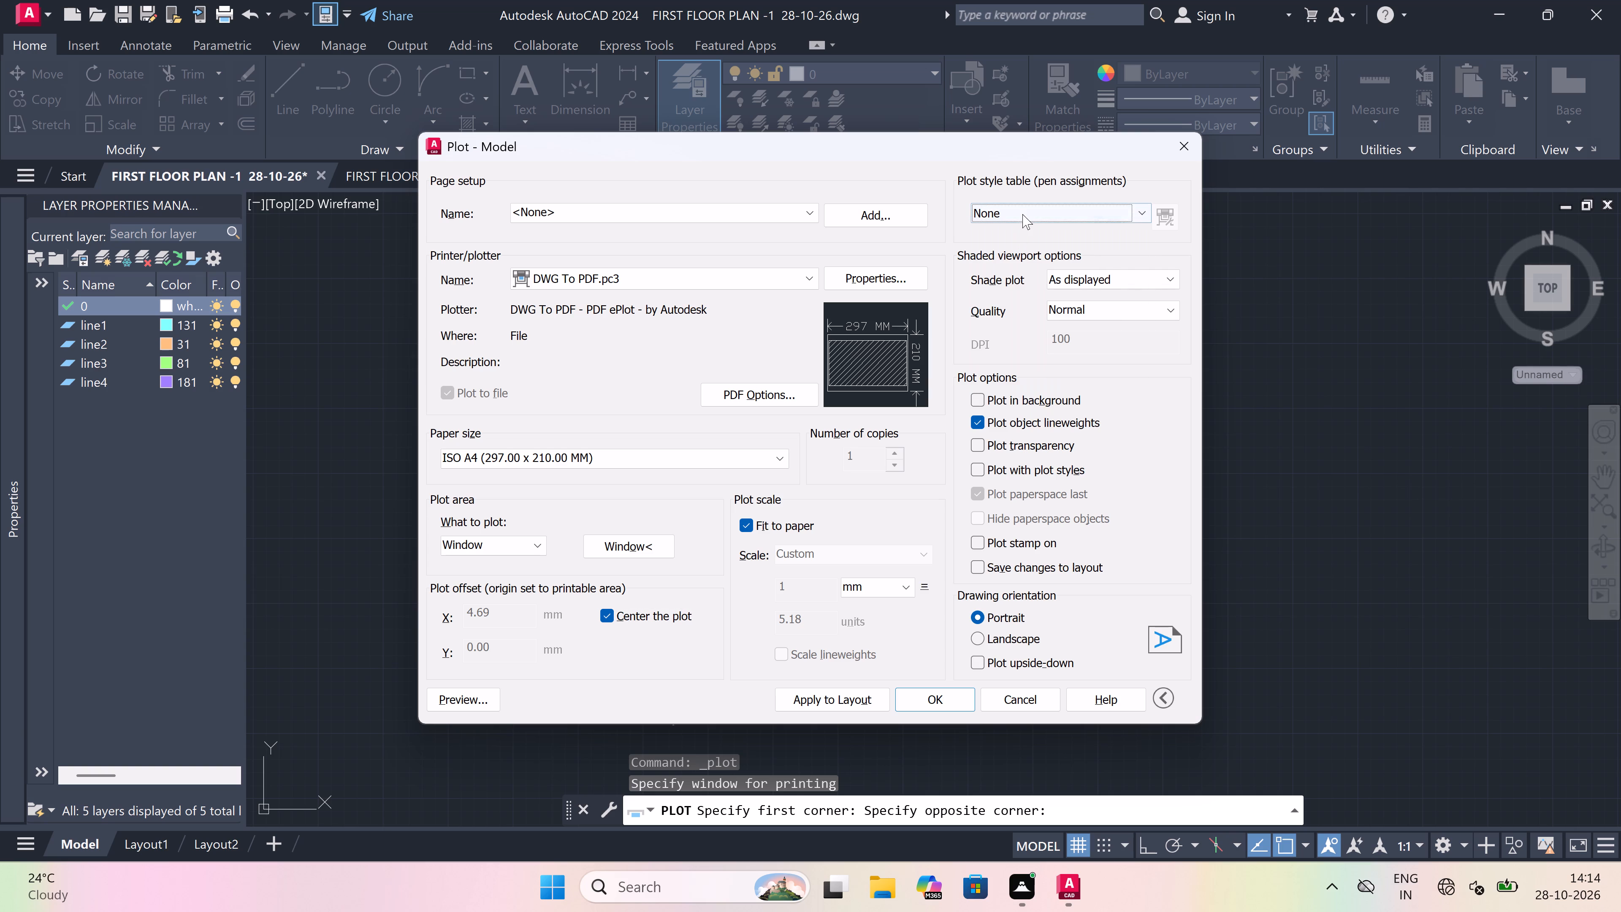
pyautogui.click(1022, 214)
pyautogui.click(1021, 257)
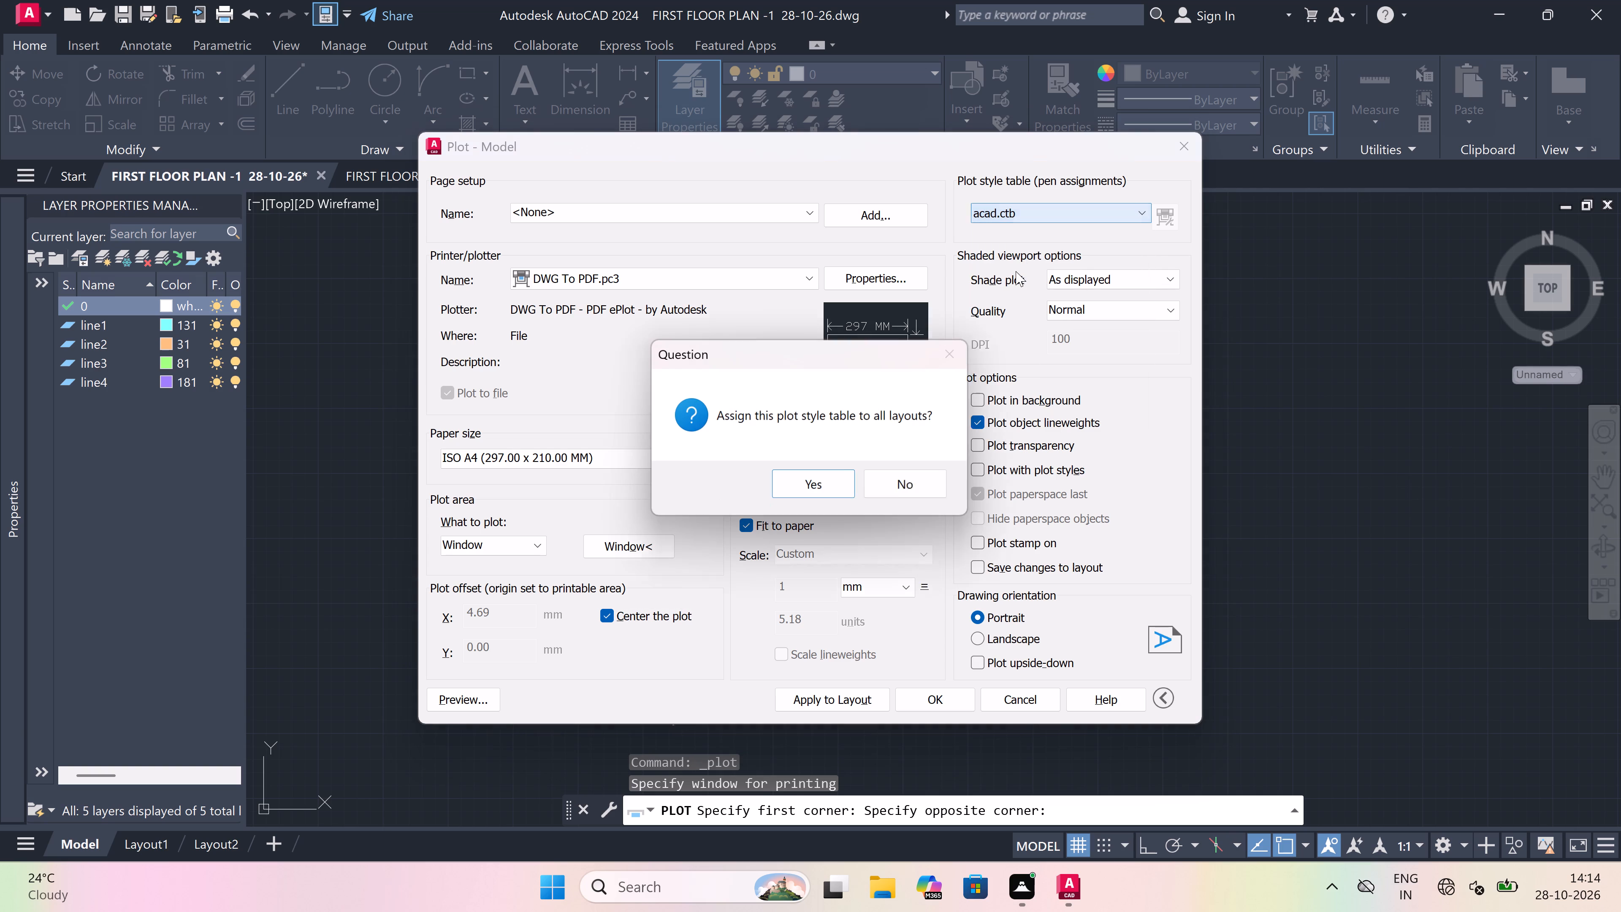
pyautogui.click(821, 485)
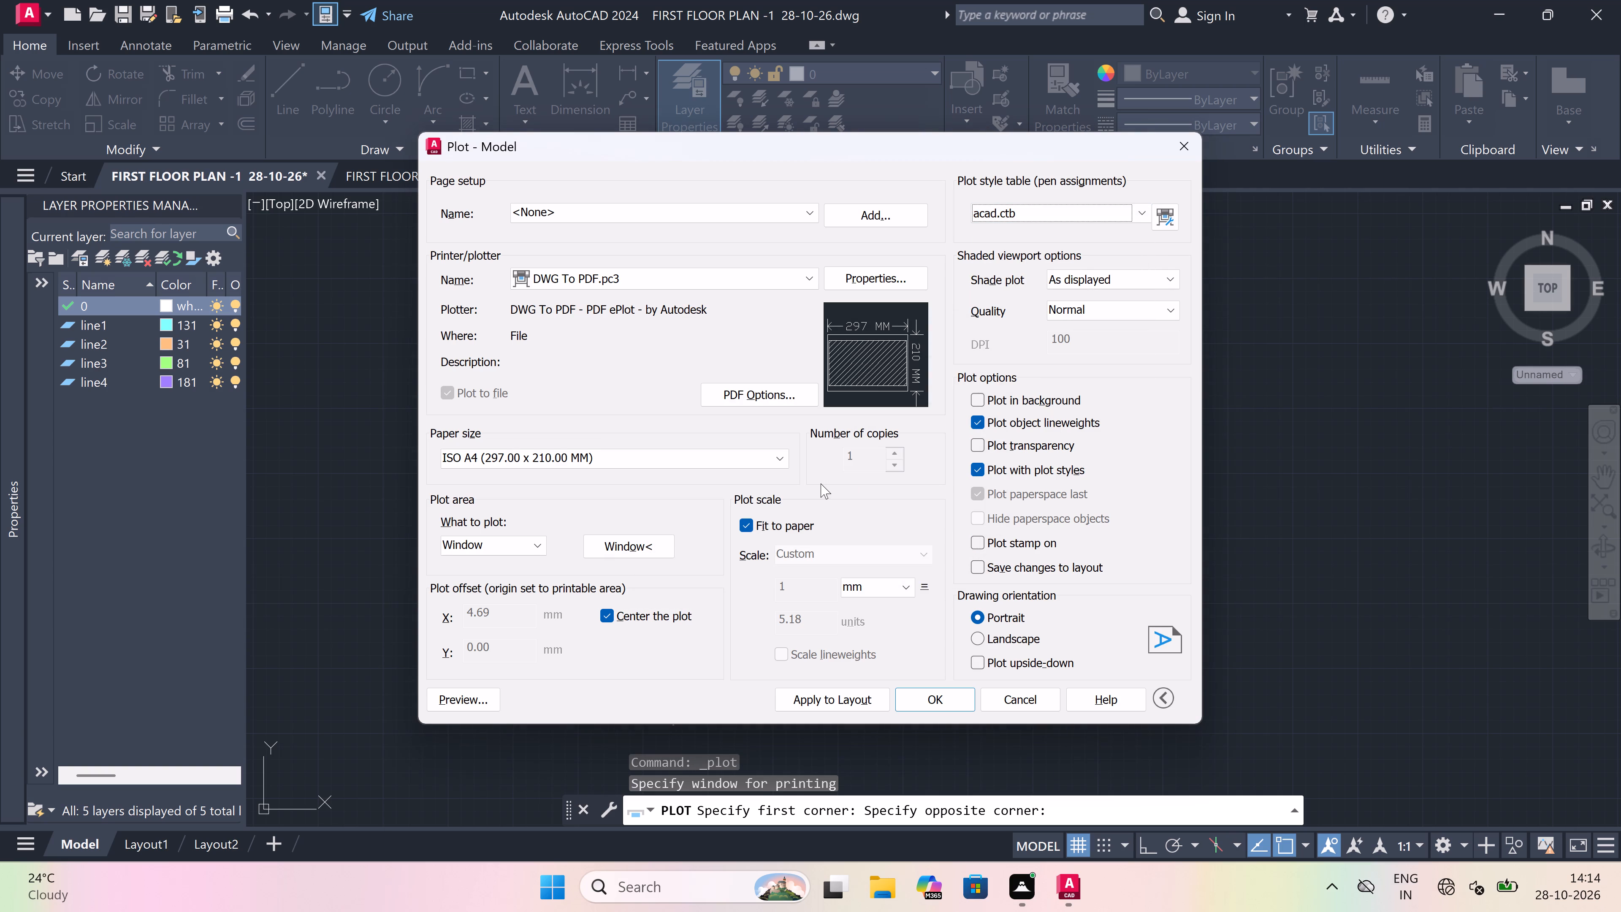
pyautogui.click(813, 703)
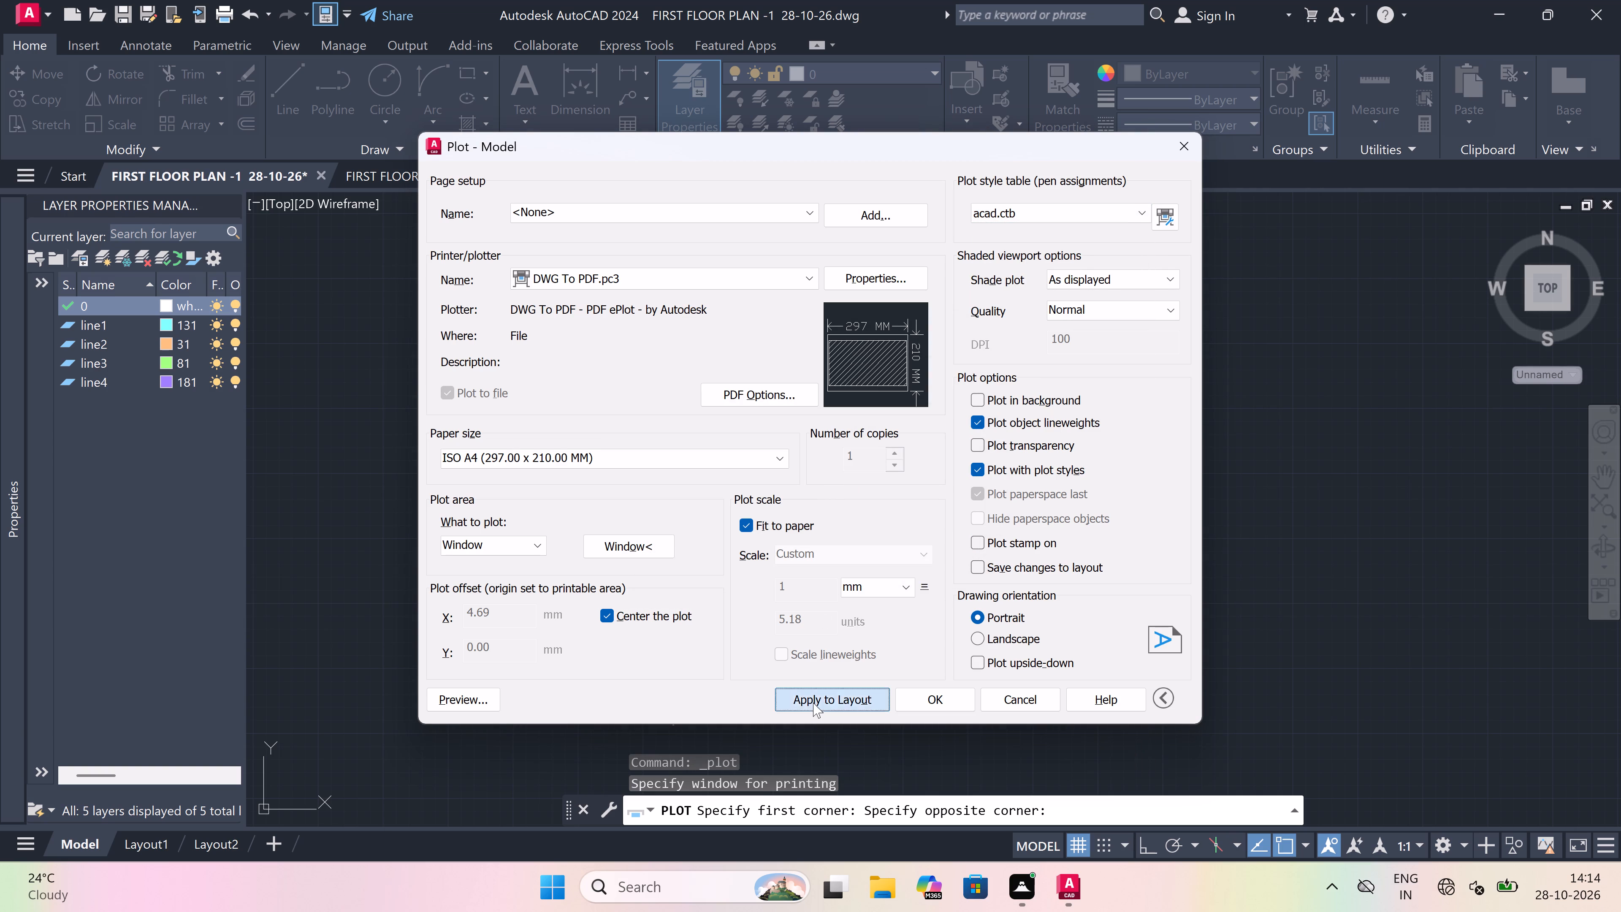
# Plot the plan to a PDF named FIRST FLOOR PLAN -1 28-10-26 in Documents, and close the opened PDF.
pyautogui.click(953, 703)
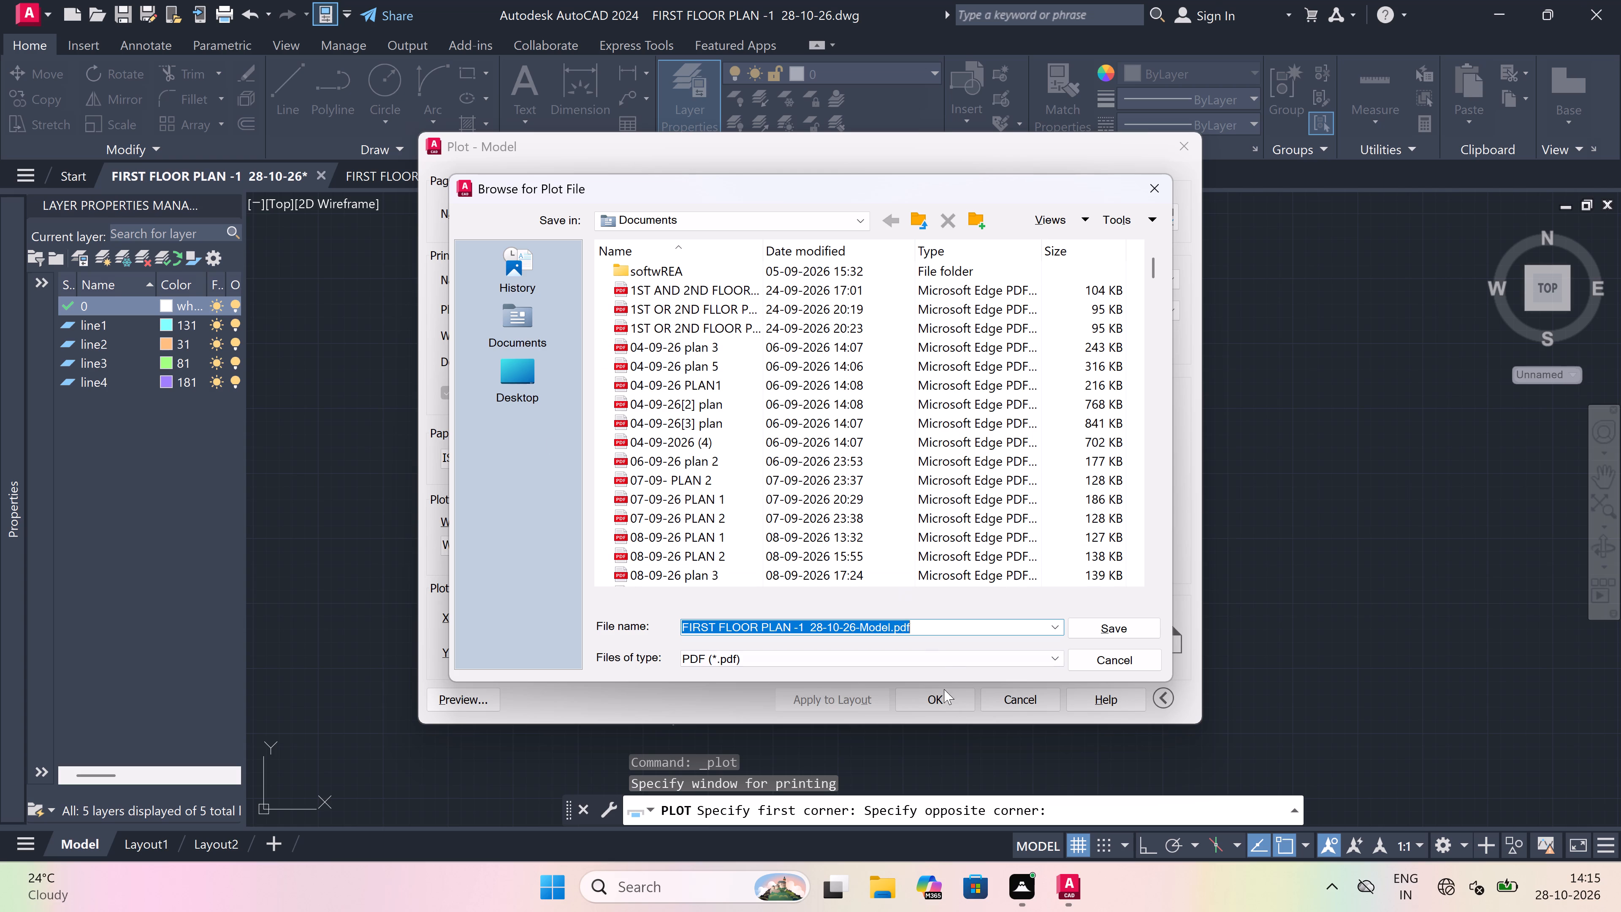
pyautogui.click(946, 626)
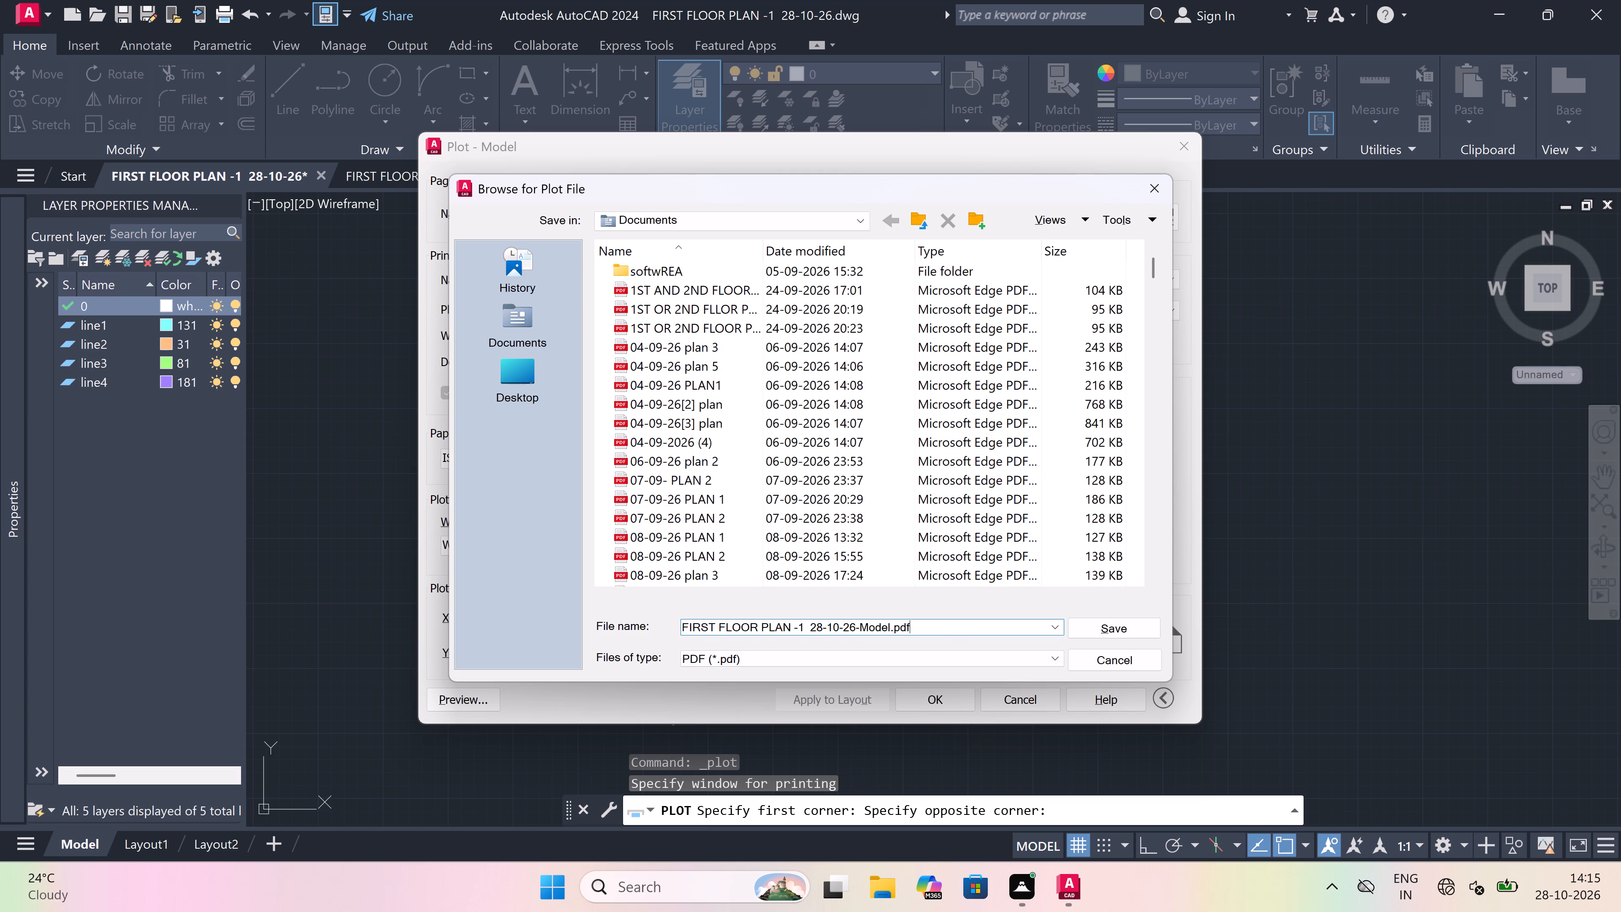
pyautogui.press('BackSpace')
pyautogui.press('BackSpace')
pyautogui.press('BackSpace')
pyautogui.press('BackSpace')
pyautogui.press('BackSpace')
pyautogui.press('BackSpace')
pyautogui.press('BackSpace')
pyautogui.press('BackSpace')
pyautogui.press('BackSpace')
pyautogui.press('BackSpace')
pyautogui.click(1126, 622)
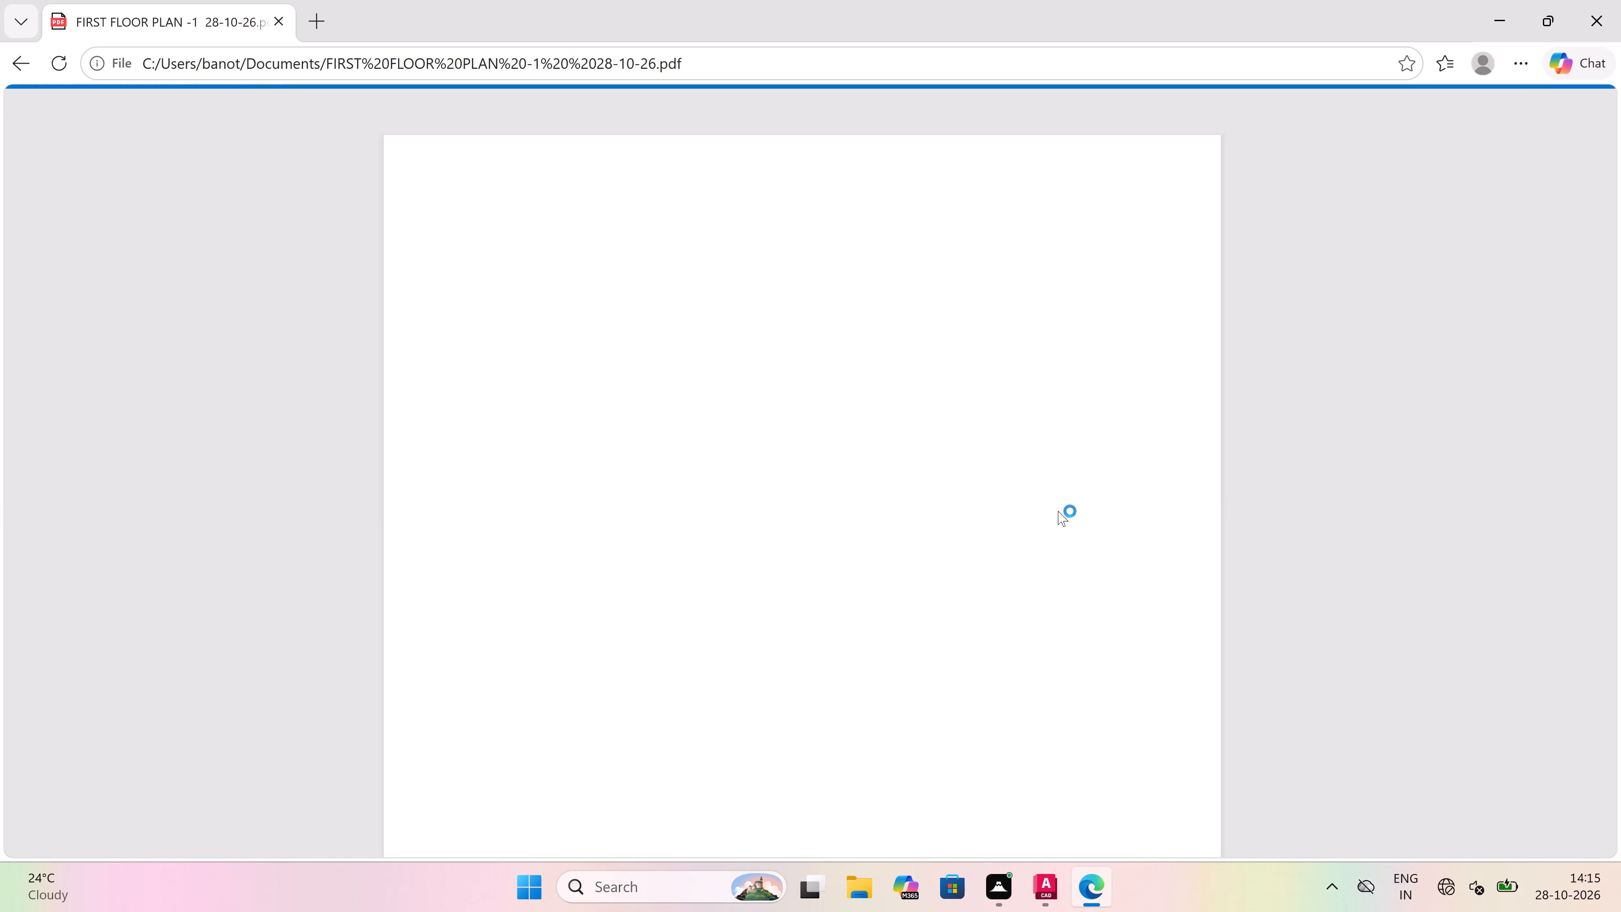
pyautogui.click(1616, 0)
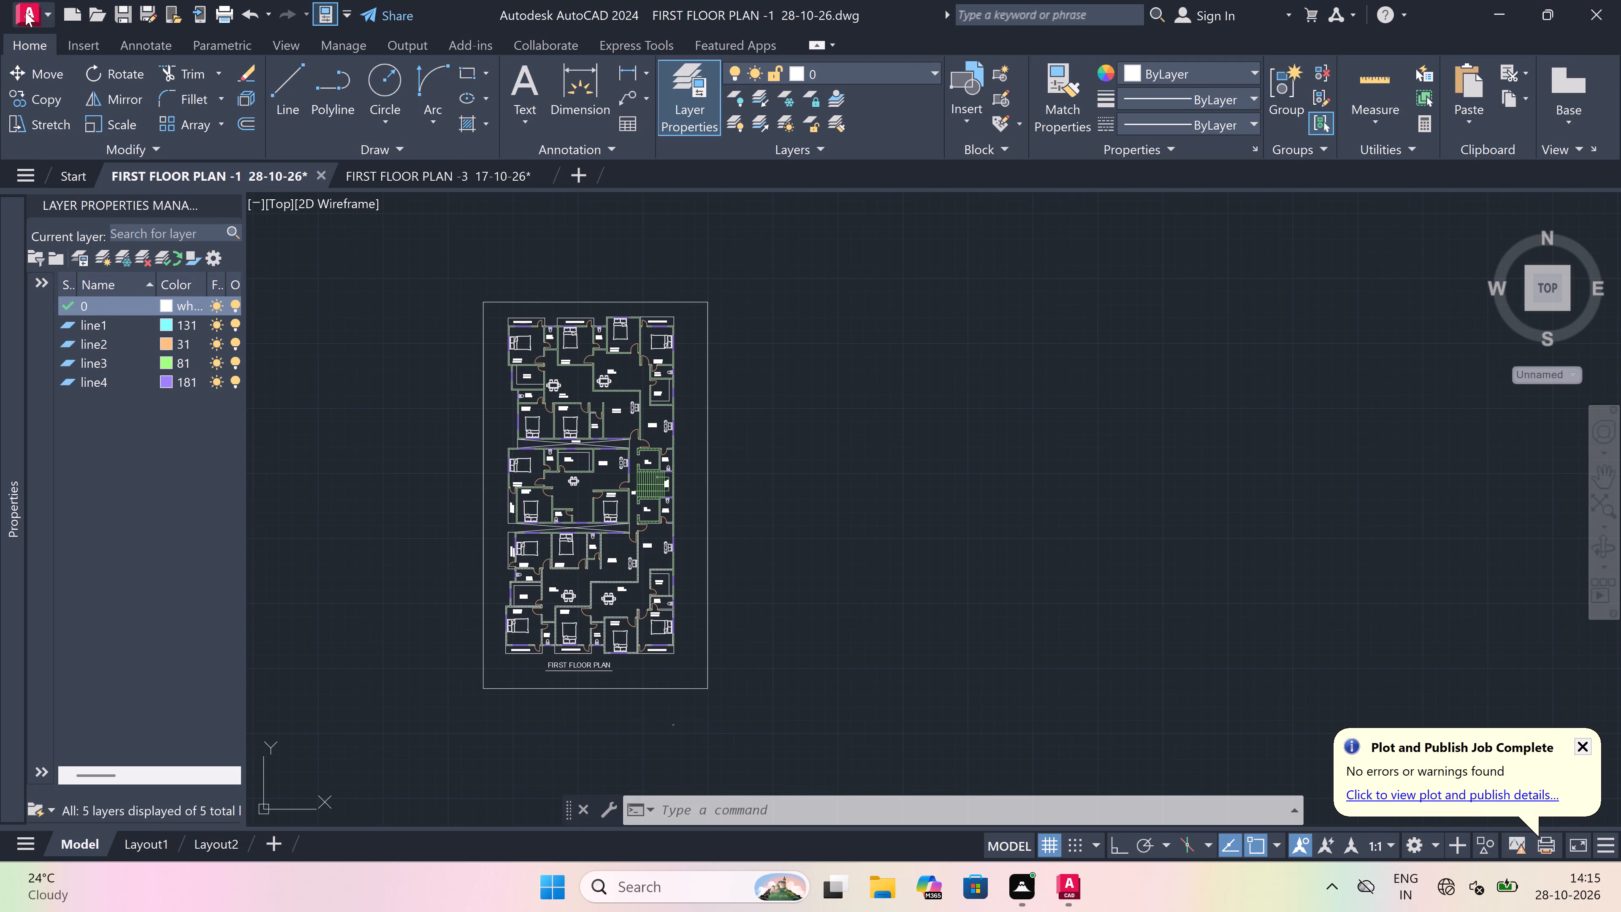
# Save the drawing as FIRST FLOOR PLAN -1 28-10-26 in Documents, replacing the existing AutoCAD 2018 file.
pyautogui.click(25, 12)
pyautogui.click(109, 267)
pyautogui.press('BackSpace')
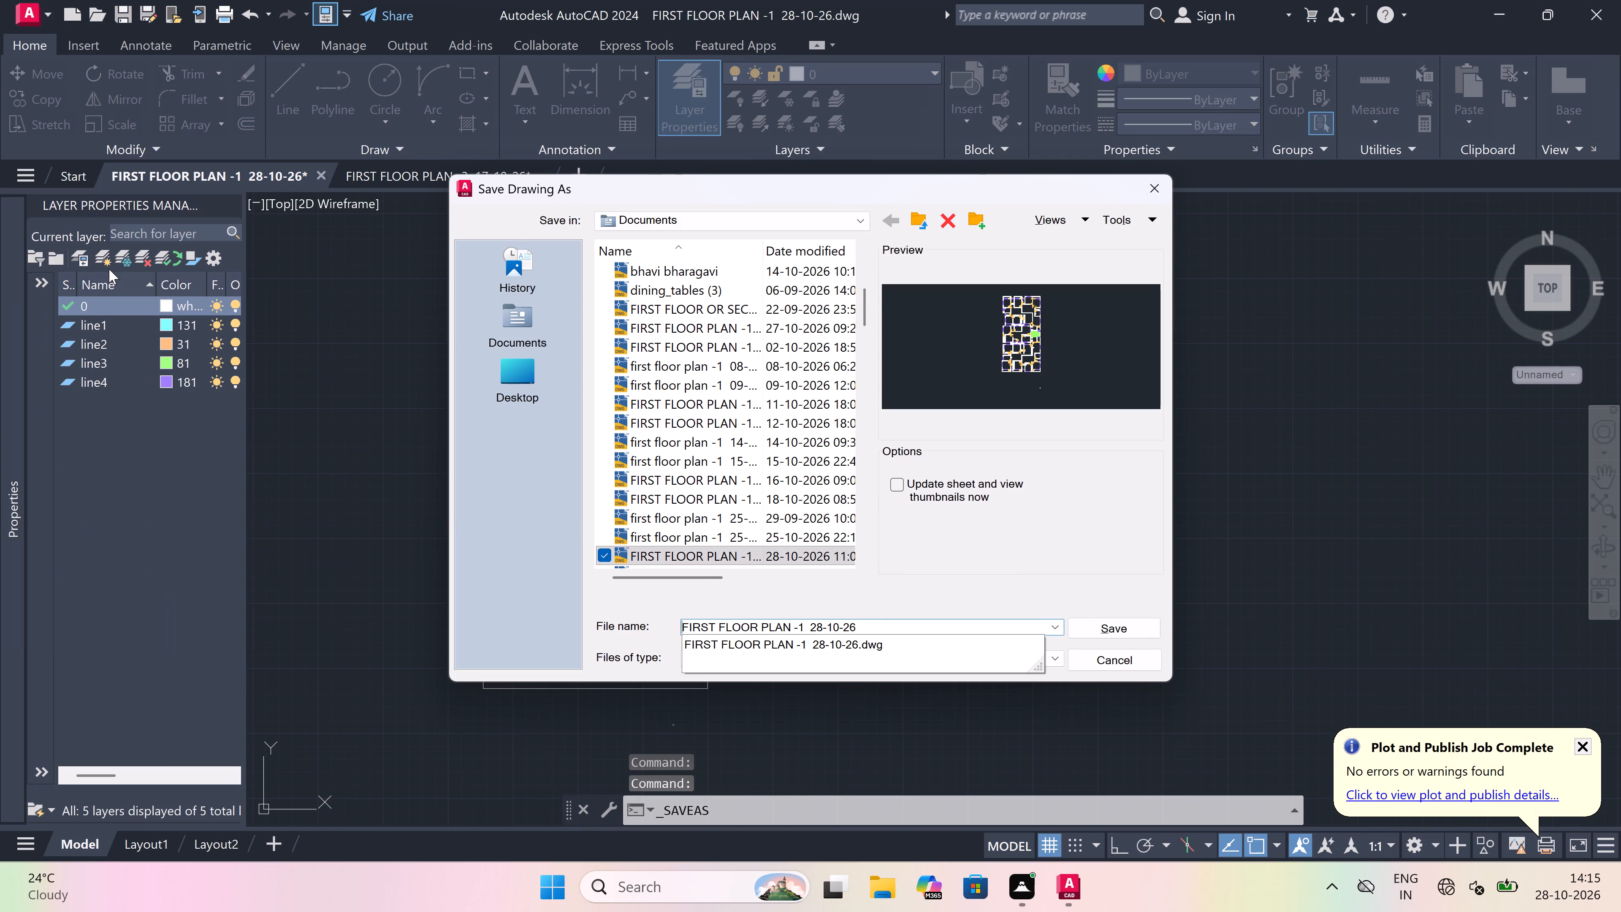
pyautogui.click(1129, 630)
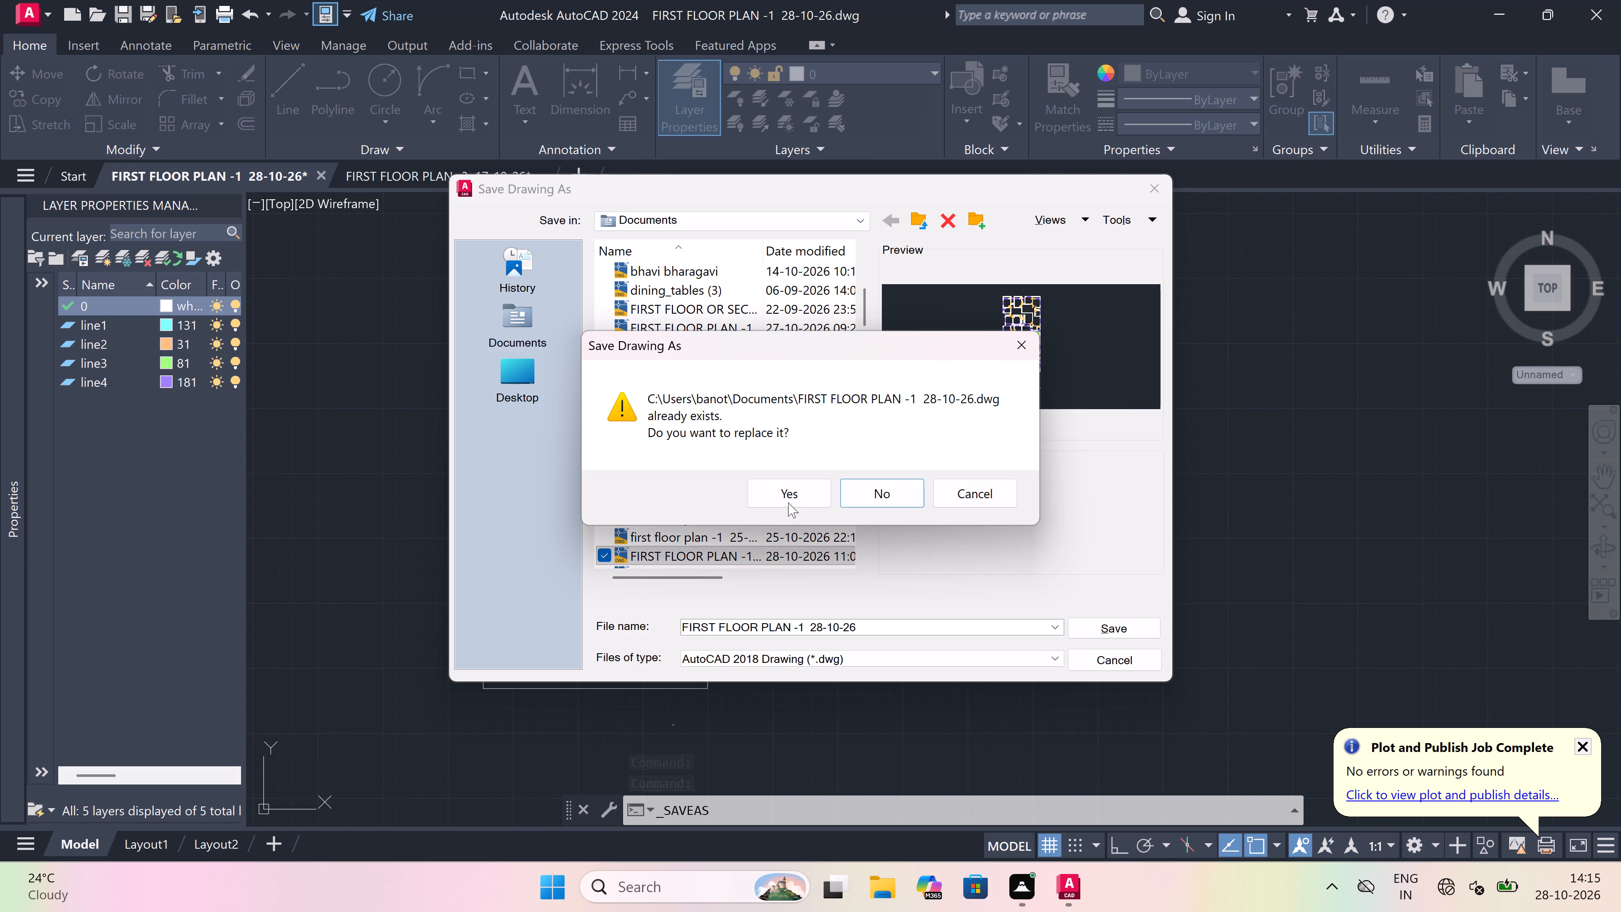
pyautogui.click(786, 497)
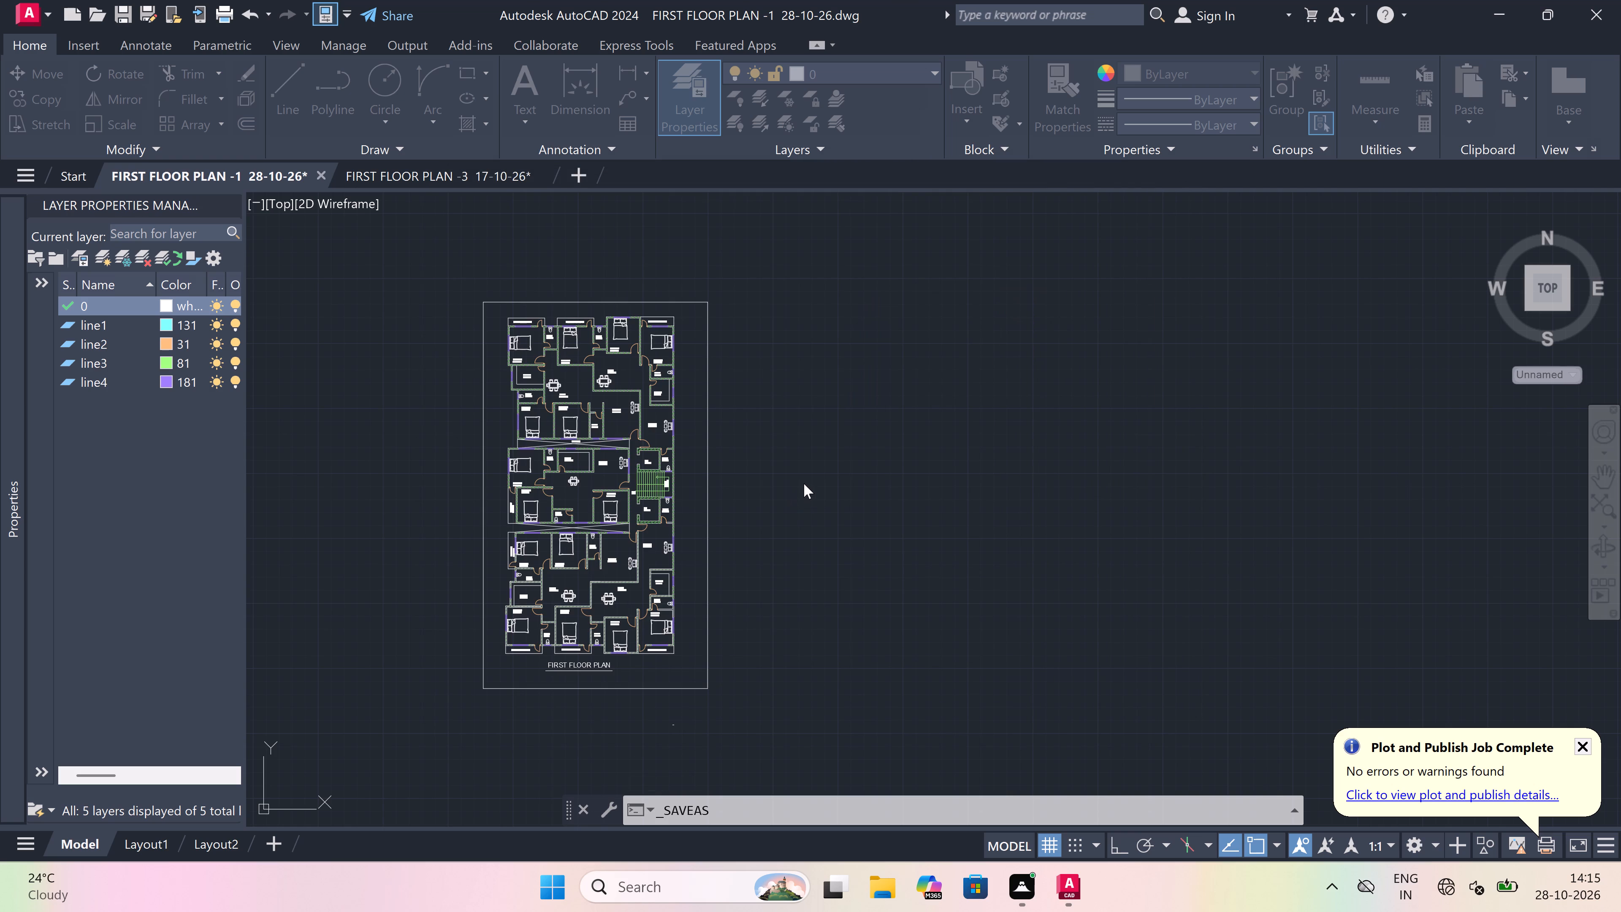
# Quit AutoCAD, saving the changes to FIRST FLOOR PLAN -3 17-10-26.dwg.
pyautogui.click(1589, 2)
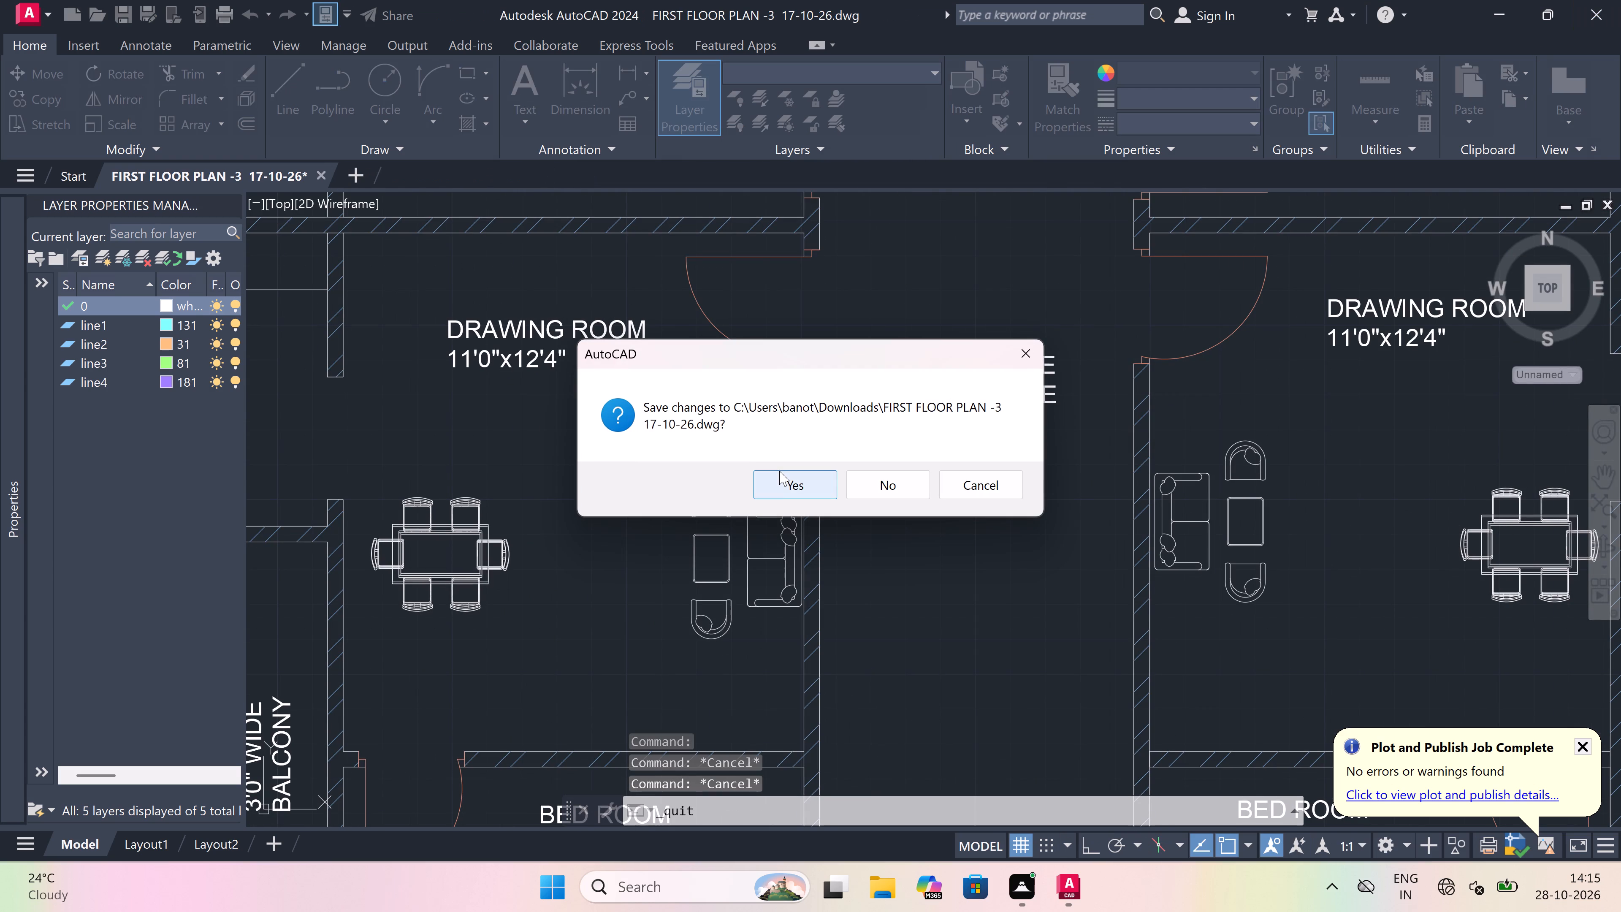
pyautogui.click(779, 470)
pyautogui.click(779, 487)
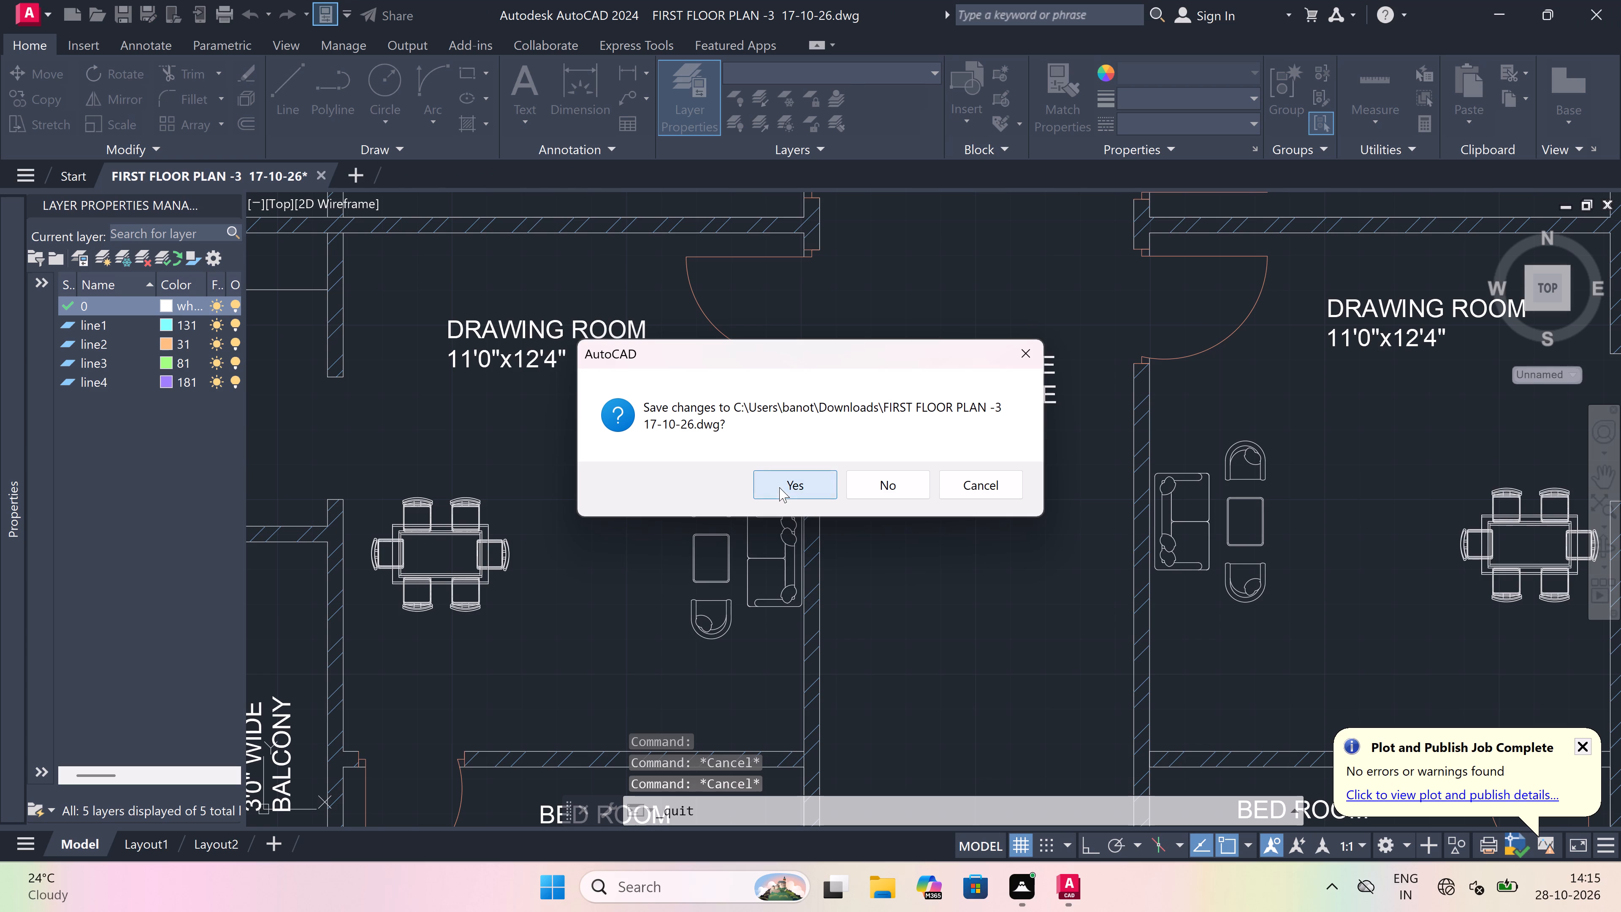